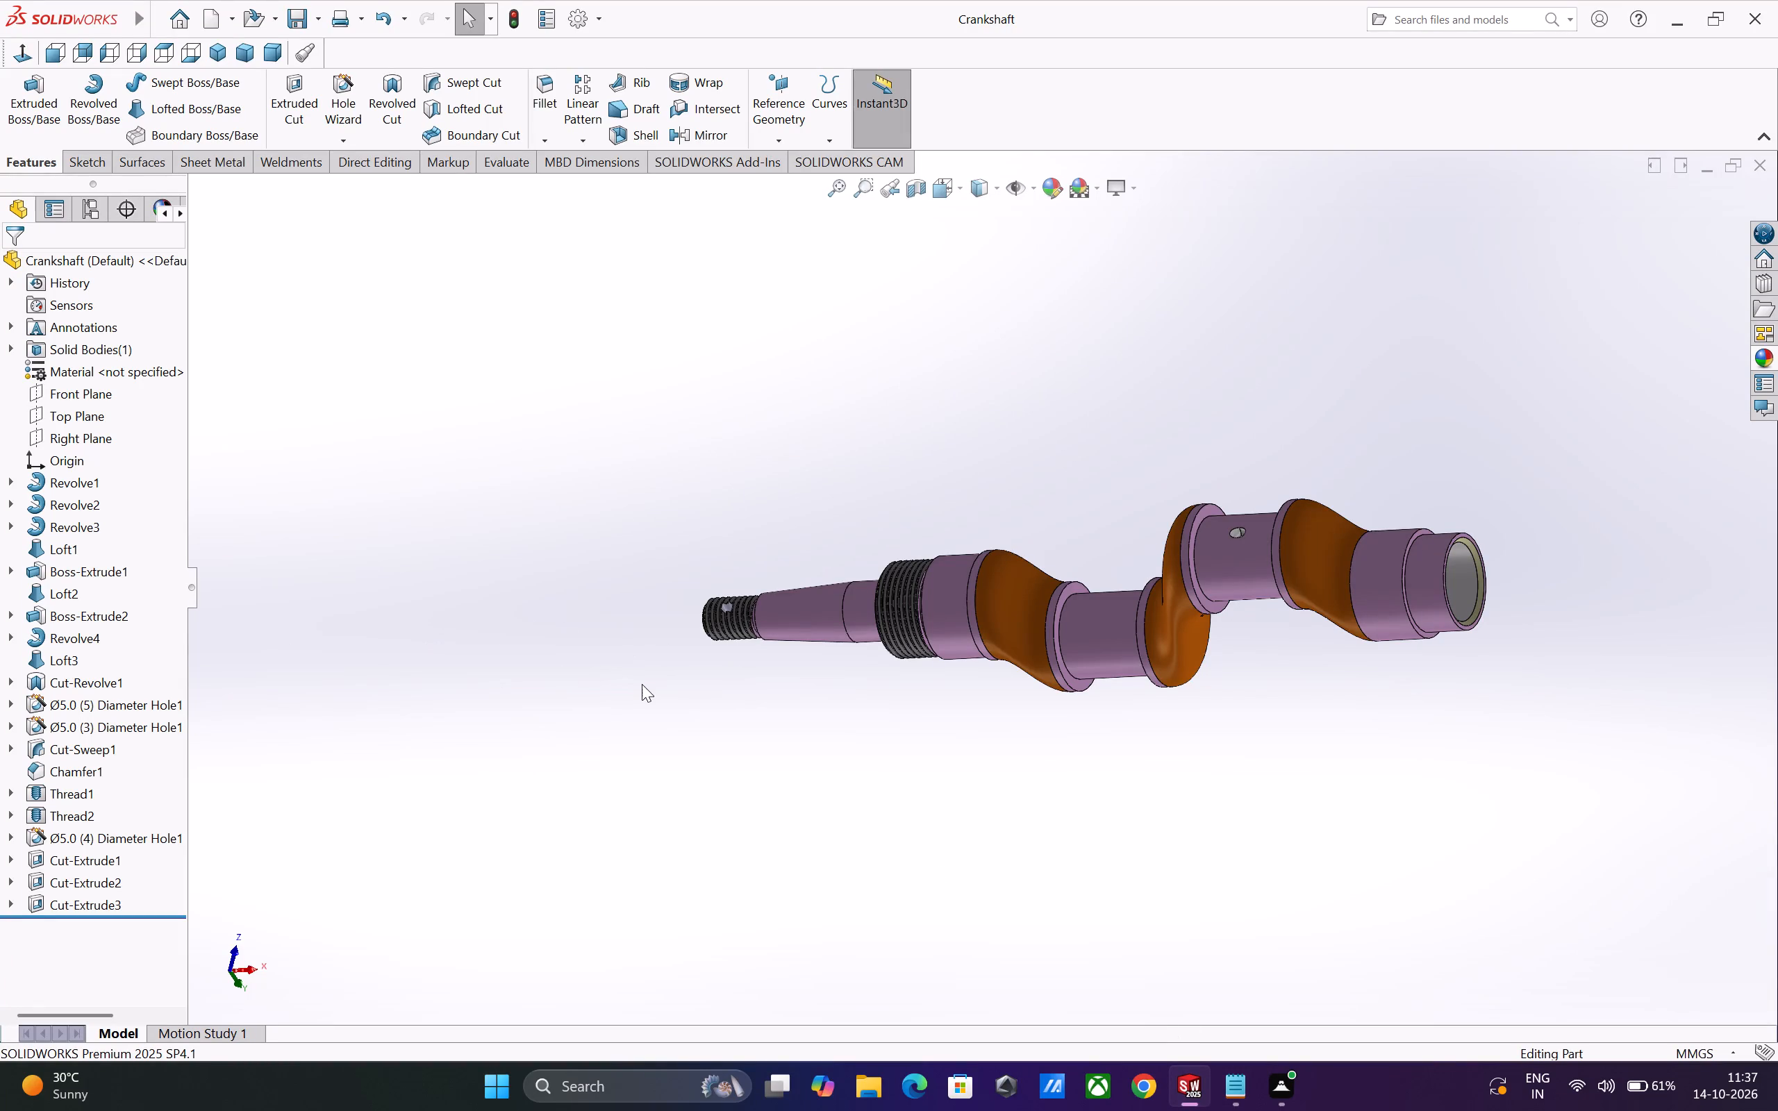
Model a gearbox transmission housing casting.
Create a new part document and set its units to MMGS (millimeter, gram, second).
key("ctrl+n")
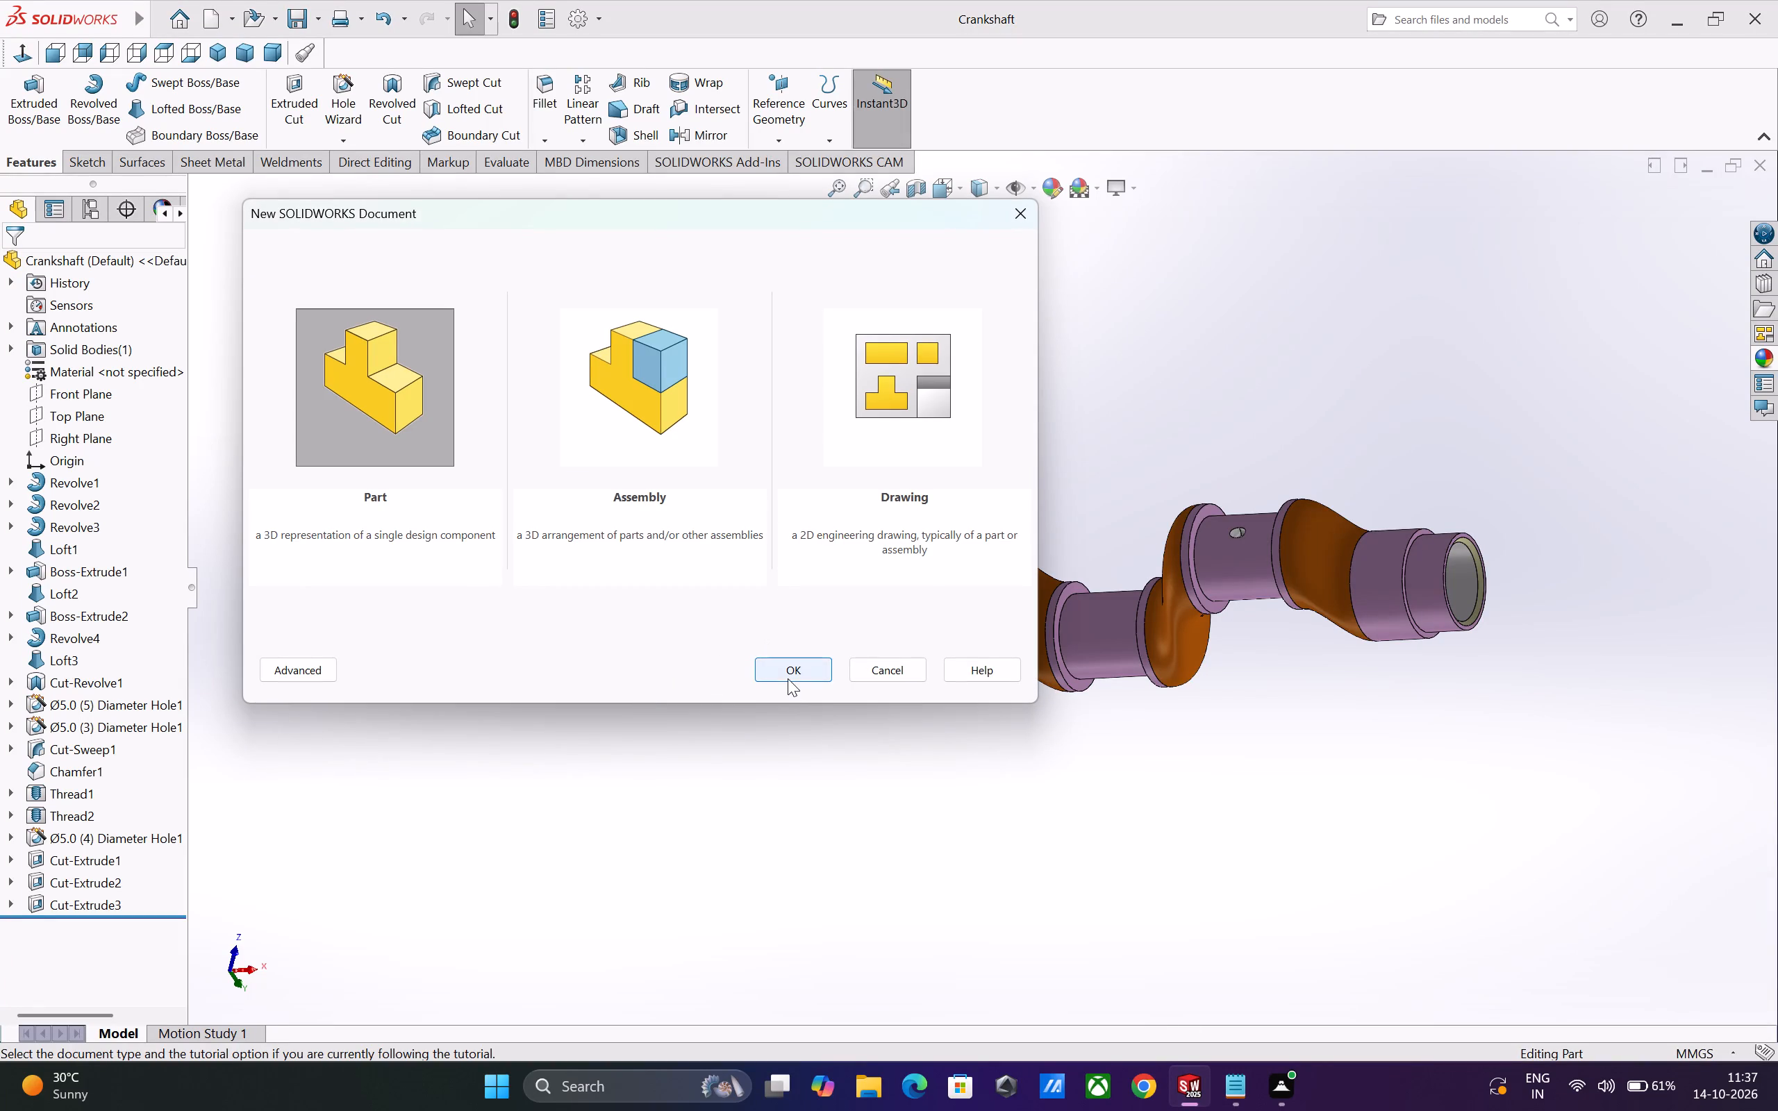
left_click(786, 671)
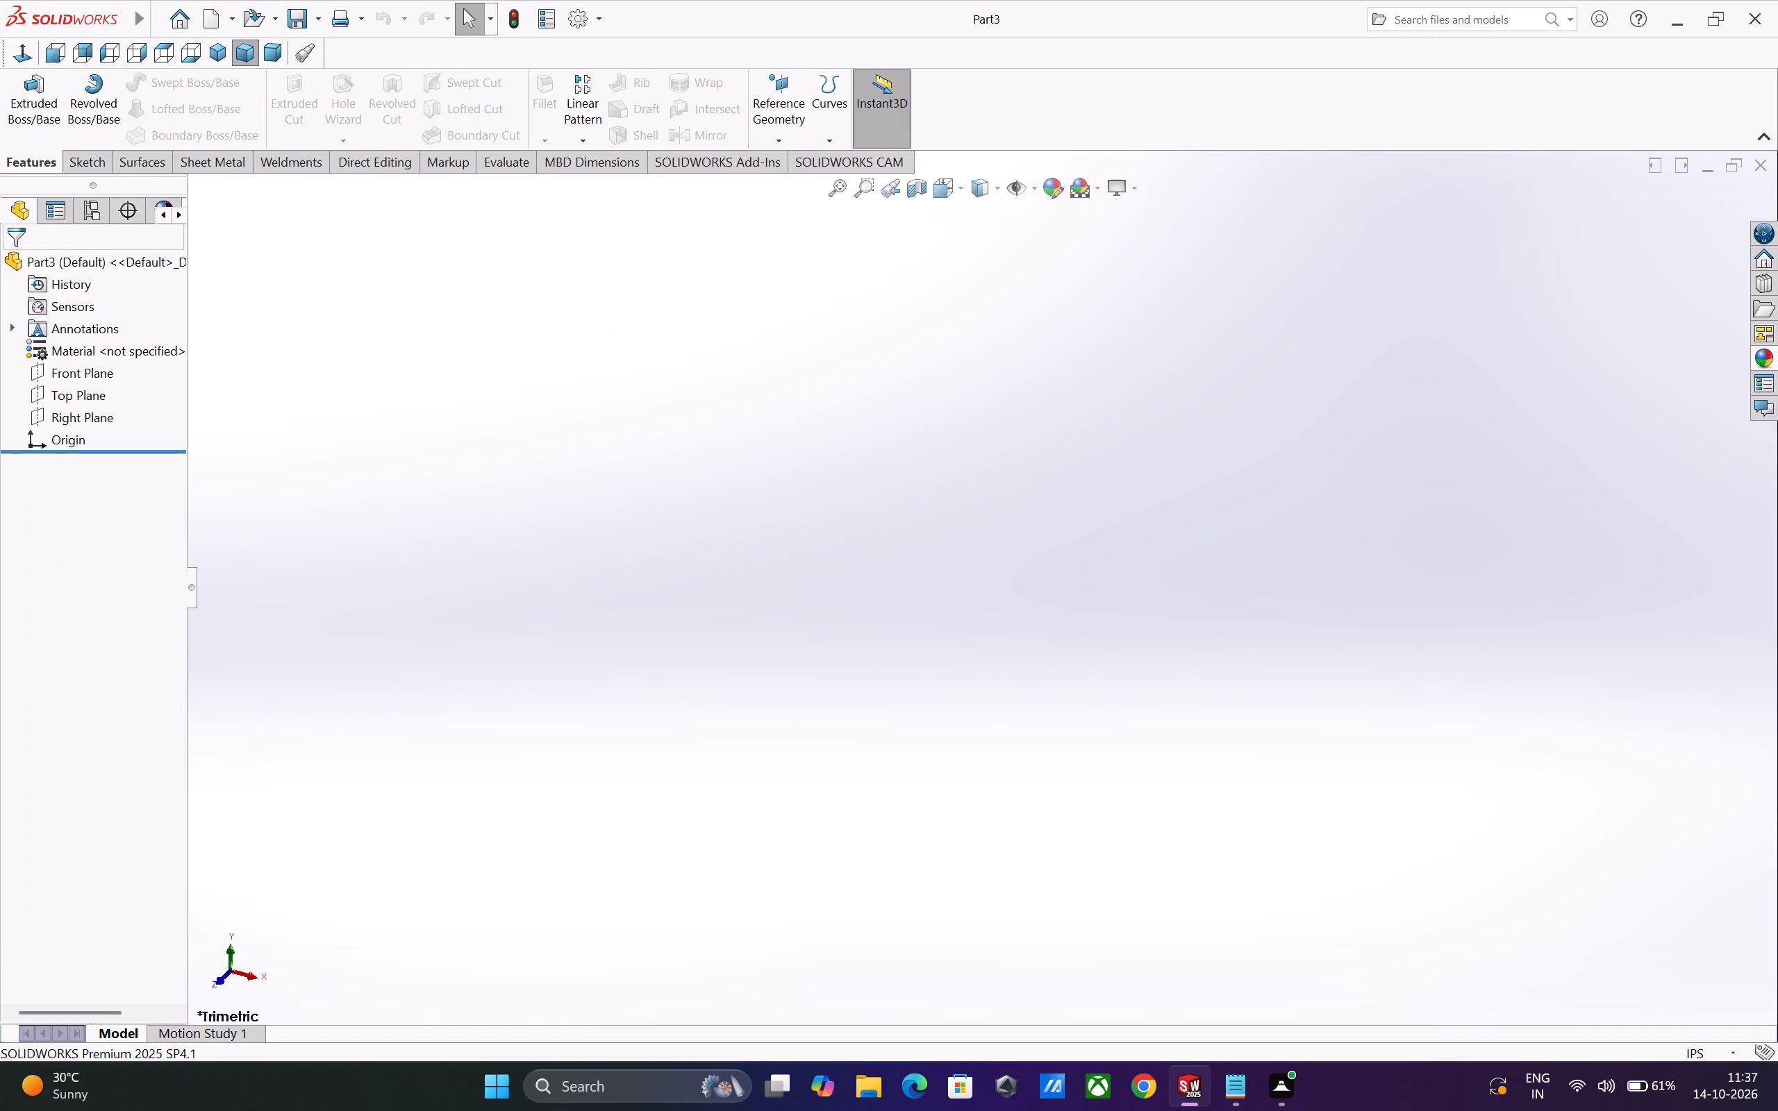
left_click(1696, 1046)
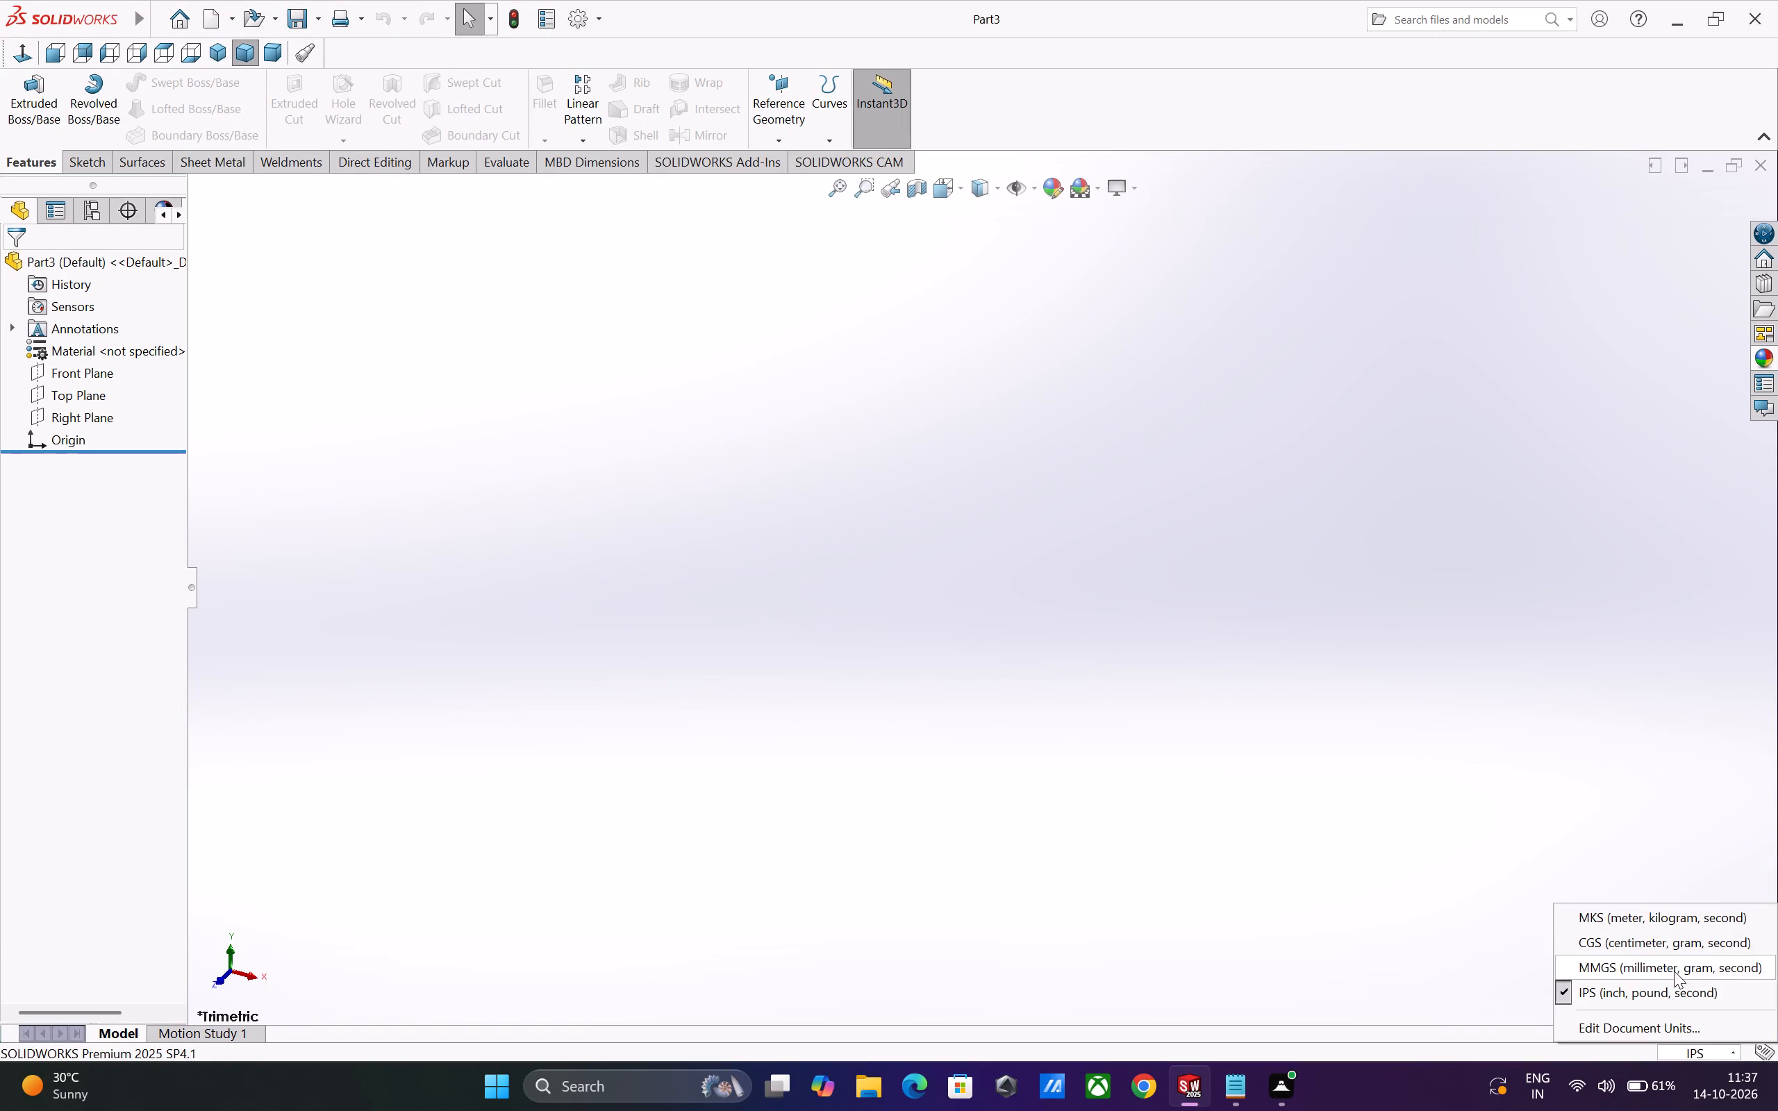
left_click(1670, 958)
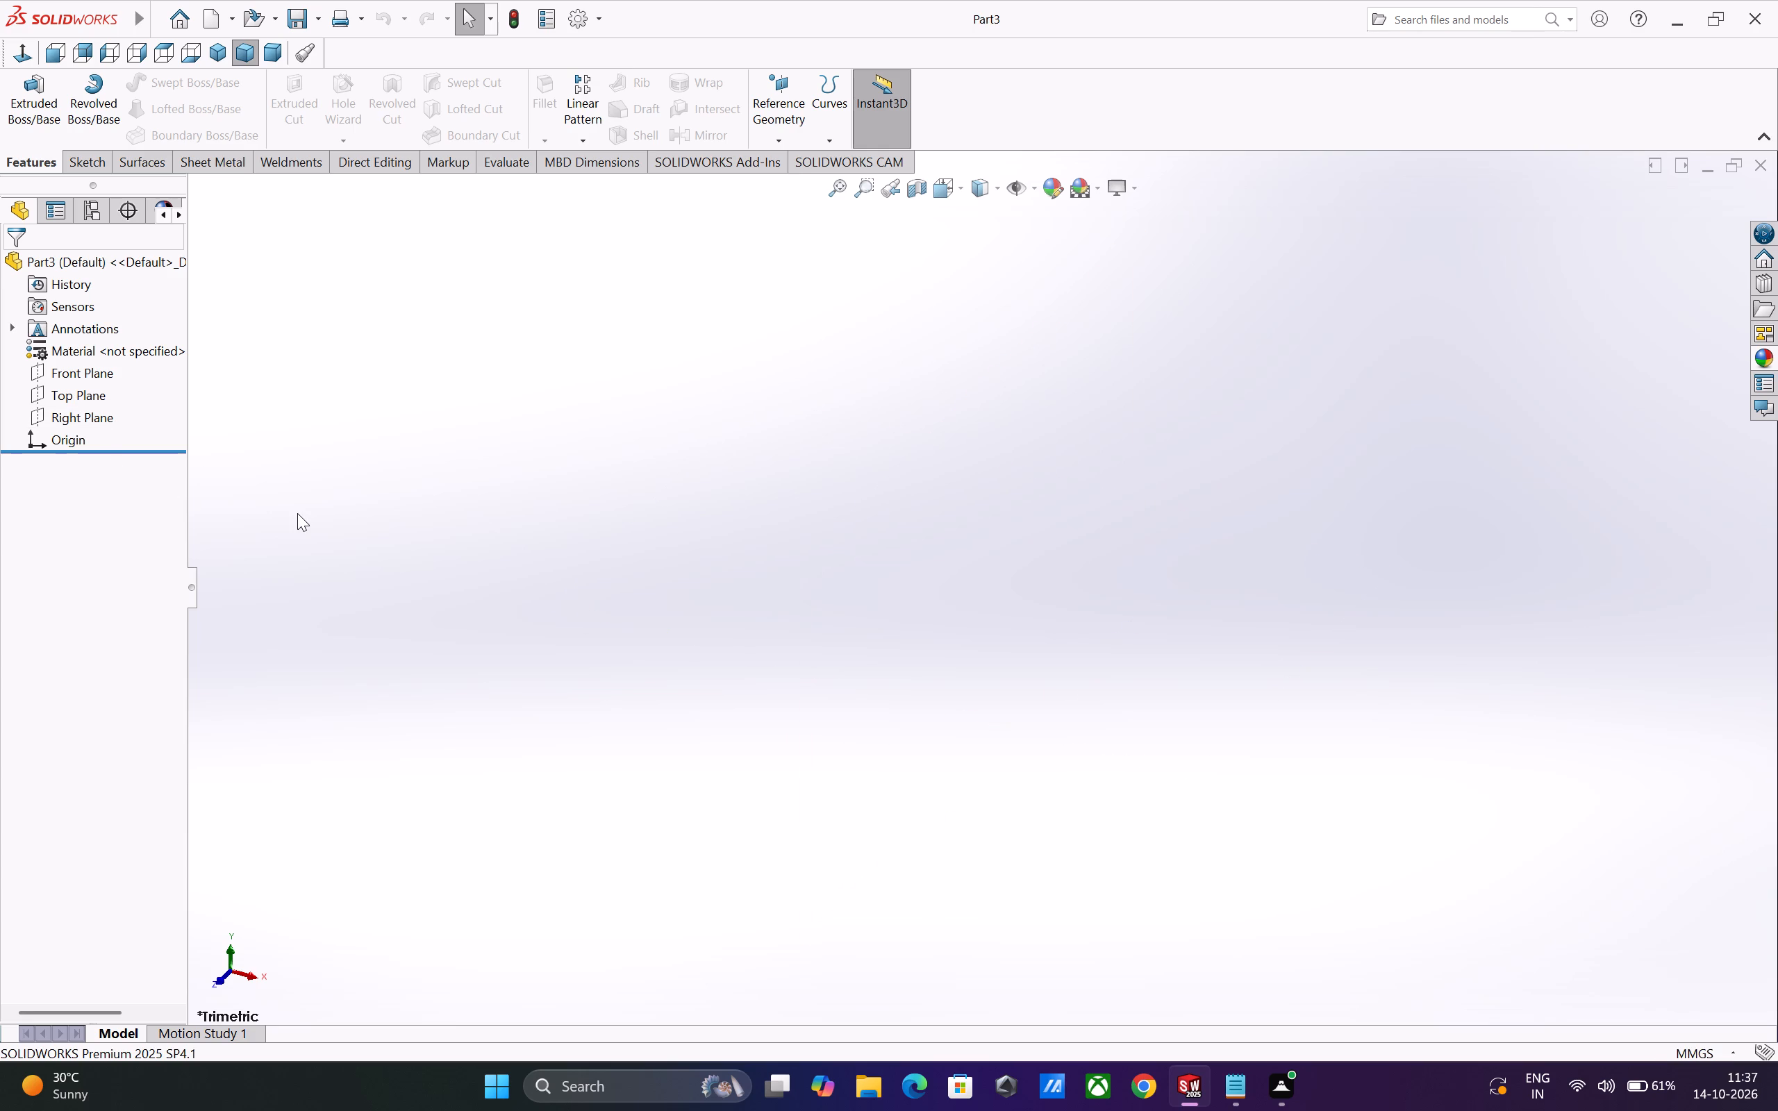
On the Top Plane, sketch a corner rectangle about 109 mm by 73 mm with its lower edge level with the origin.
left_click(78, 401)
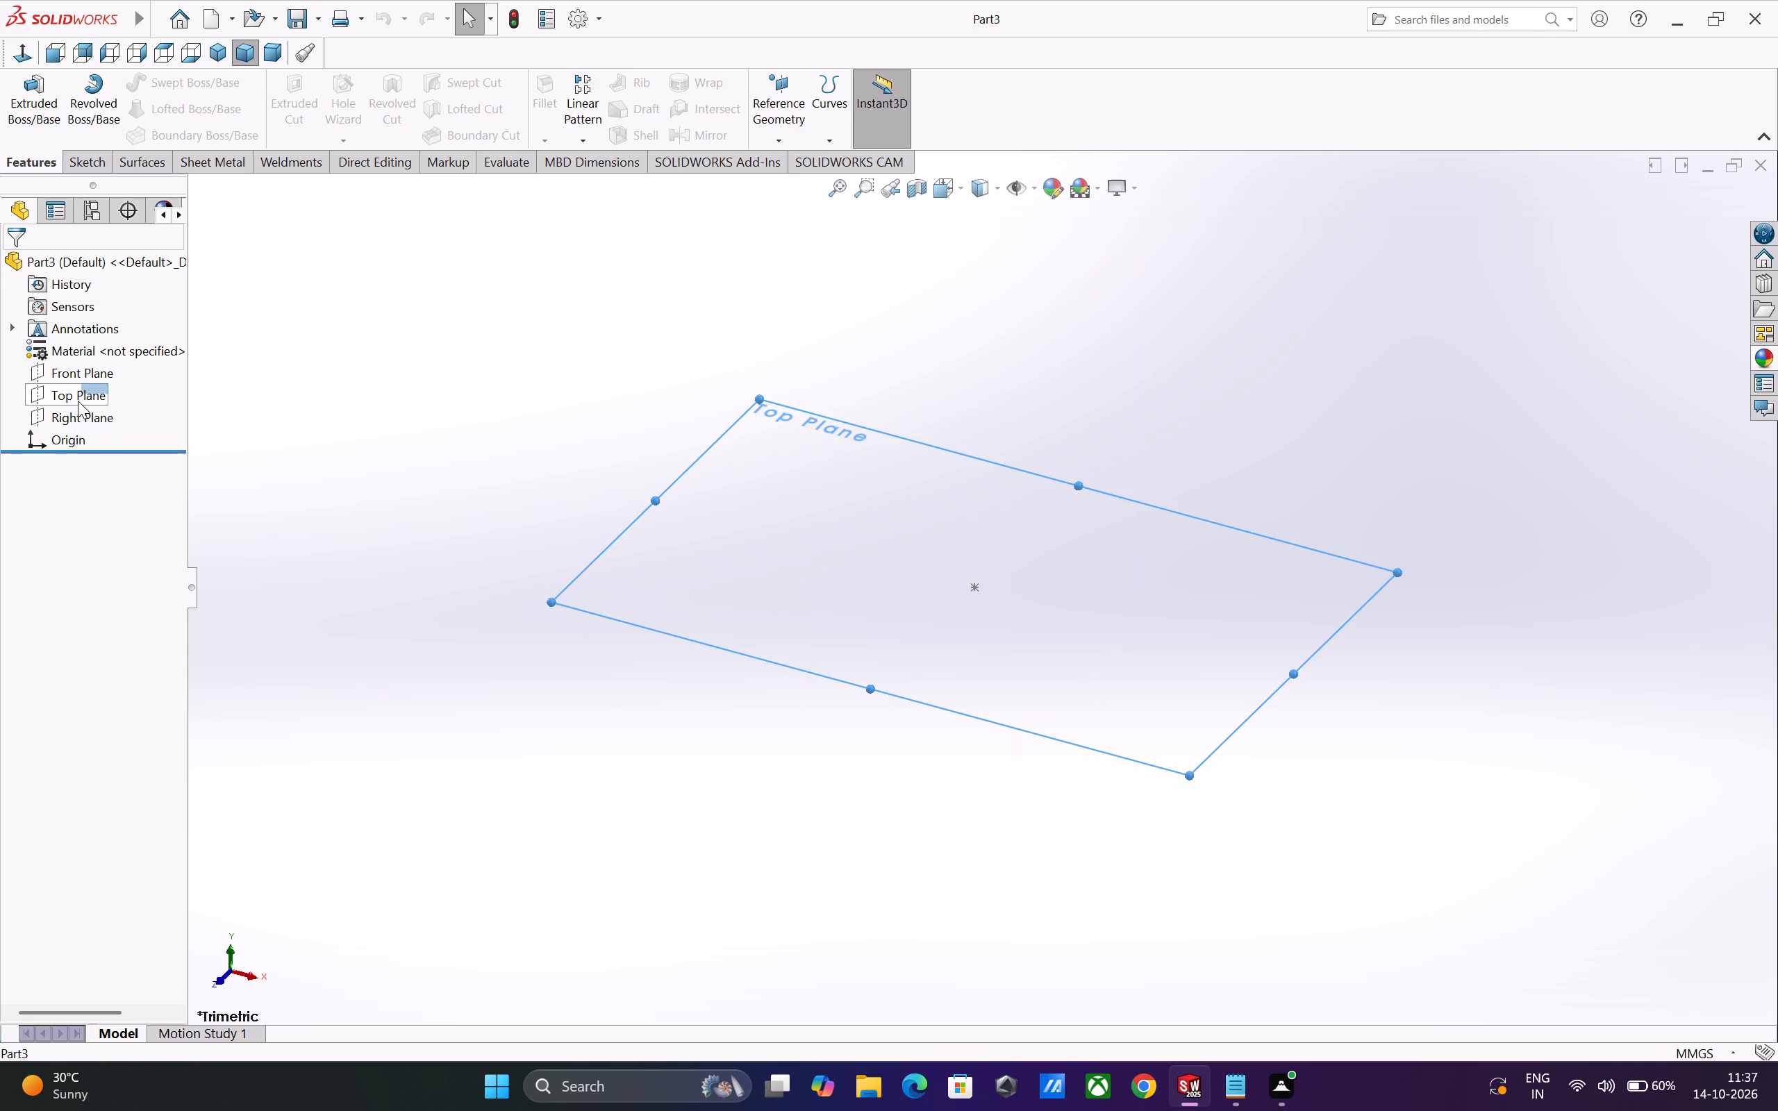
left_click(98, 364)
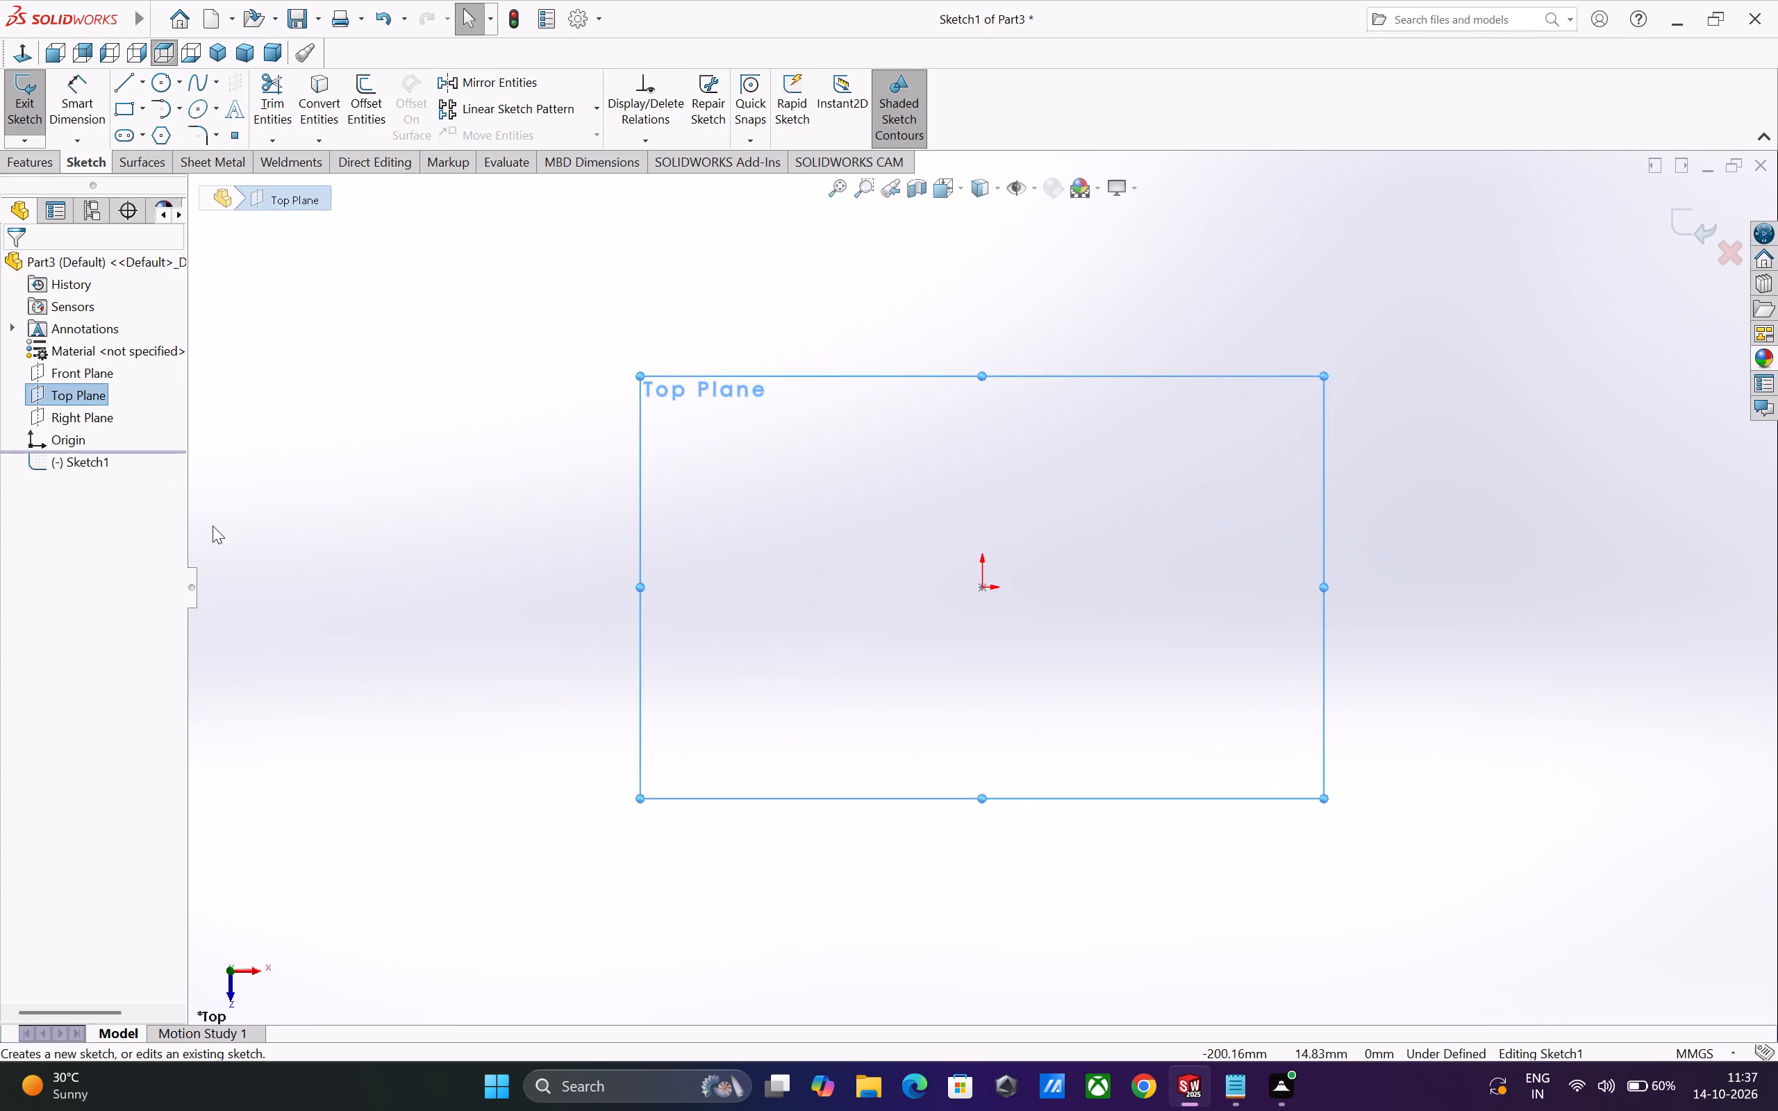
left_click(119, 109)
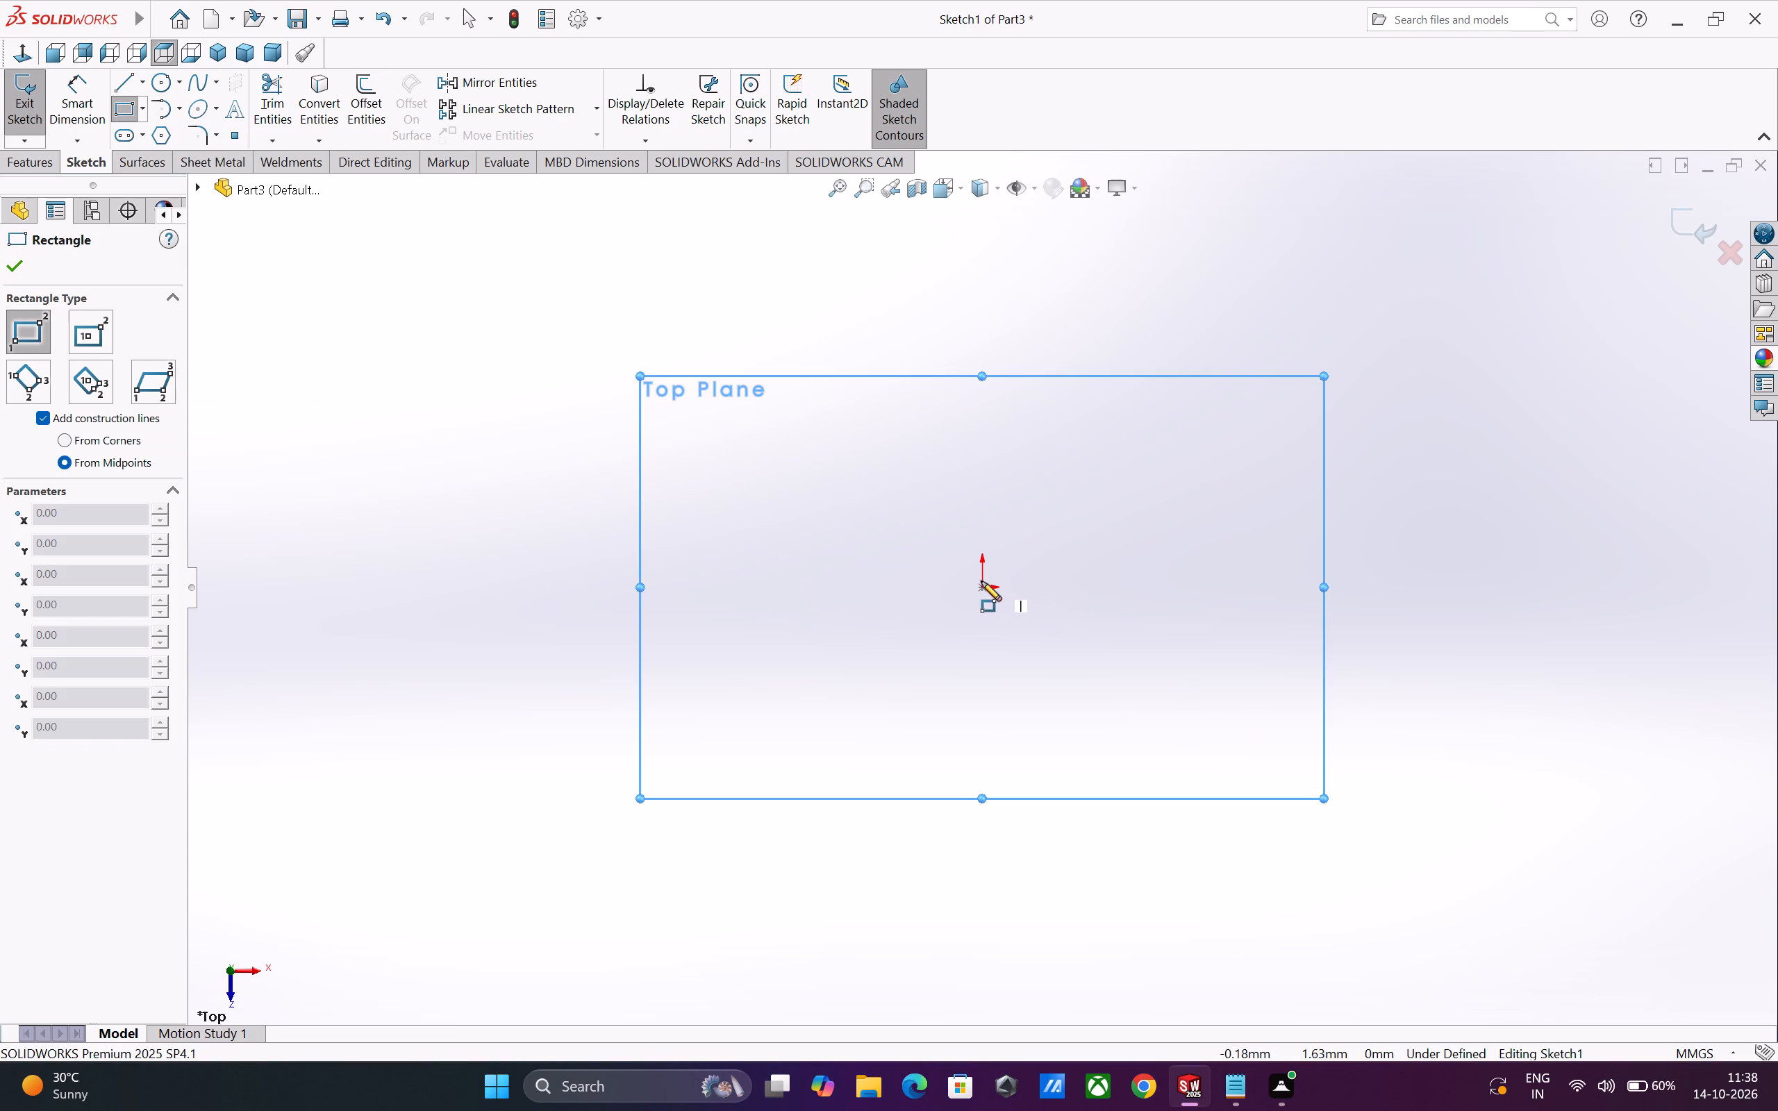
left_click(1156, 586)
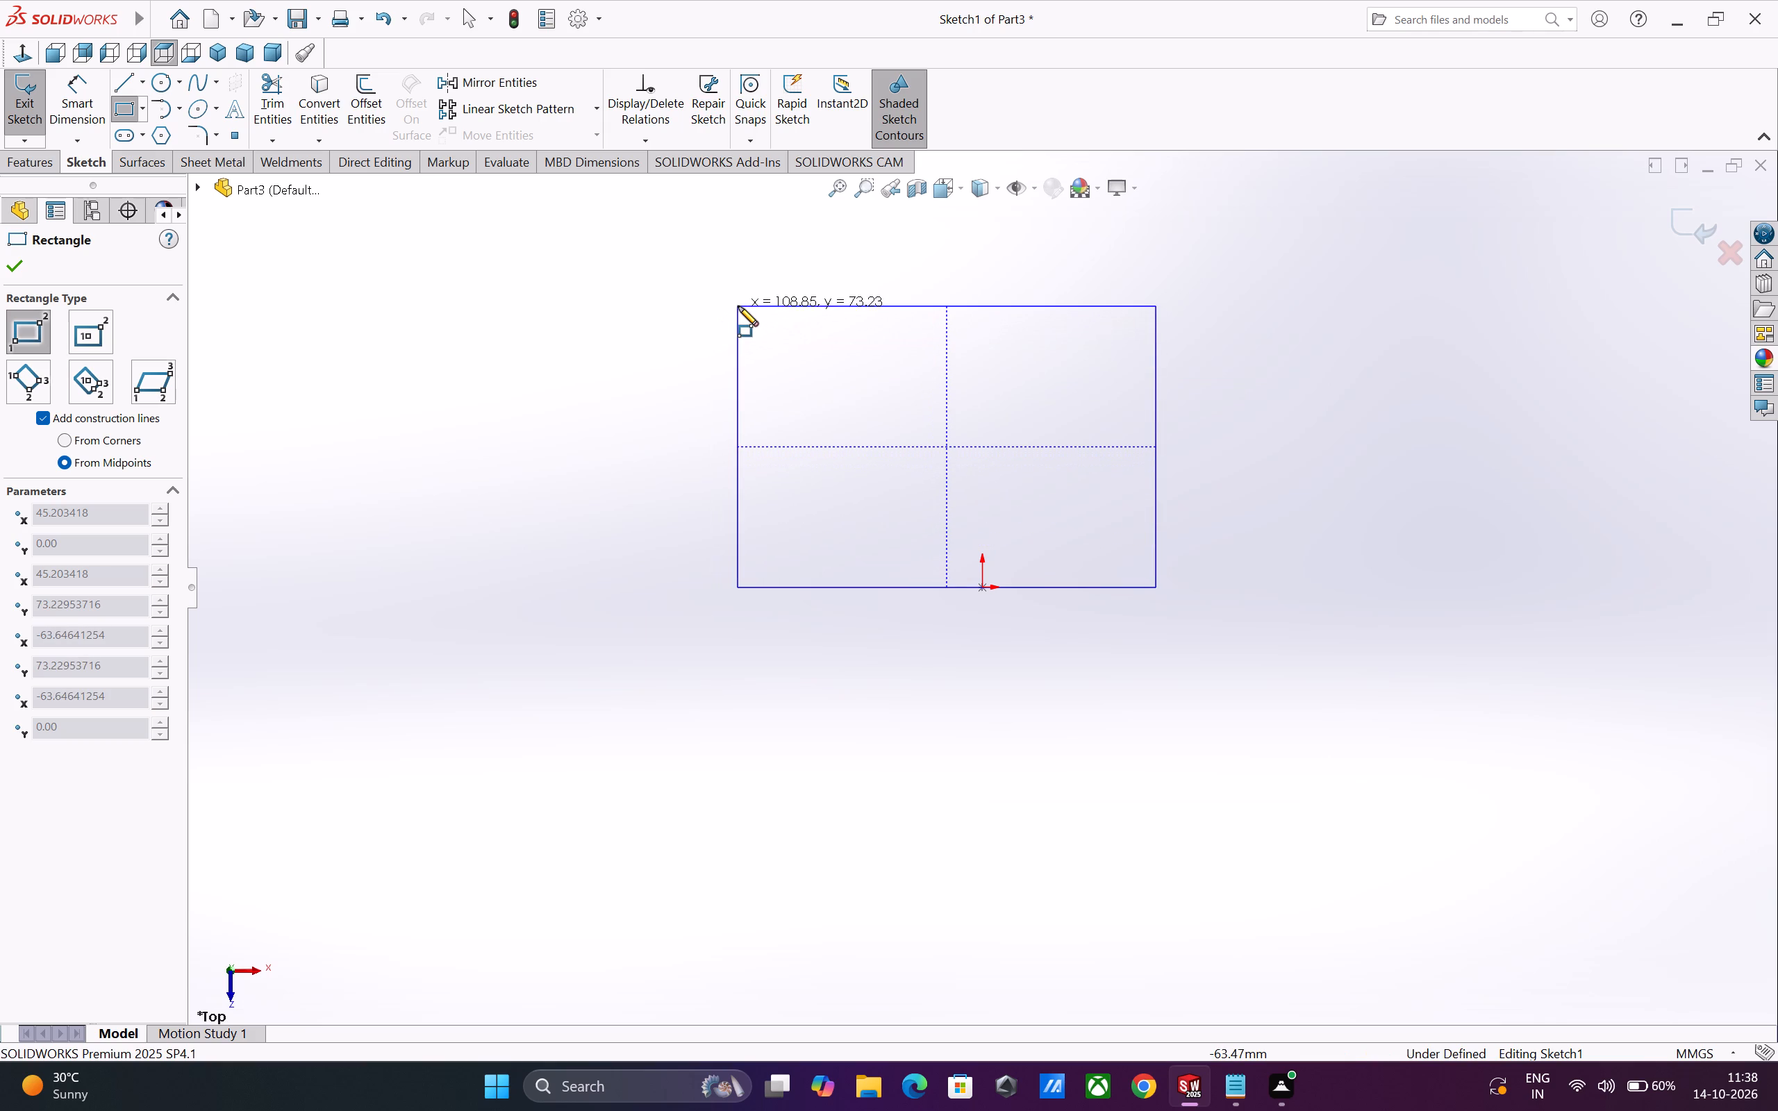
left_click(738, 306)
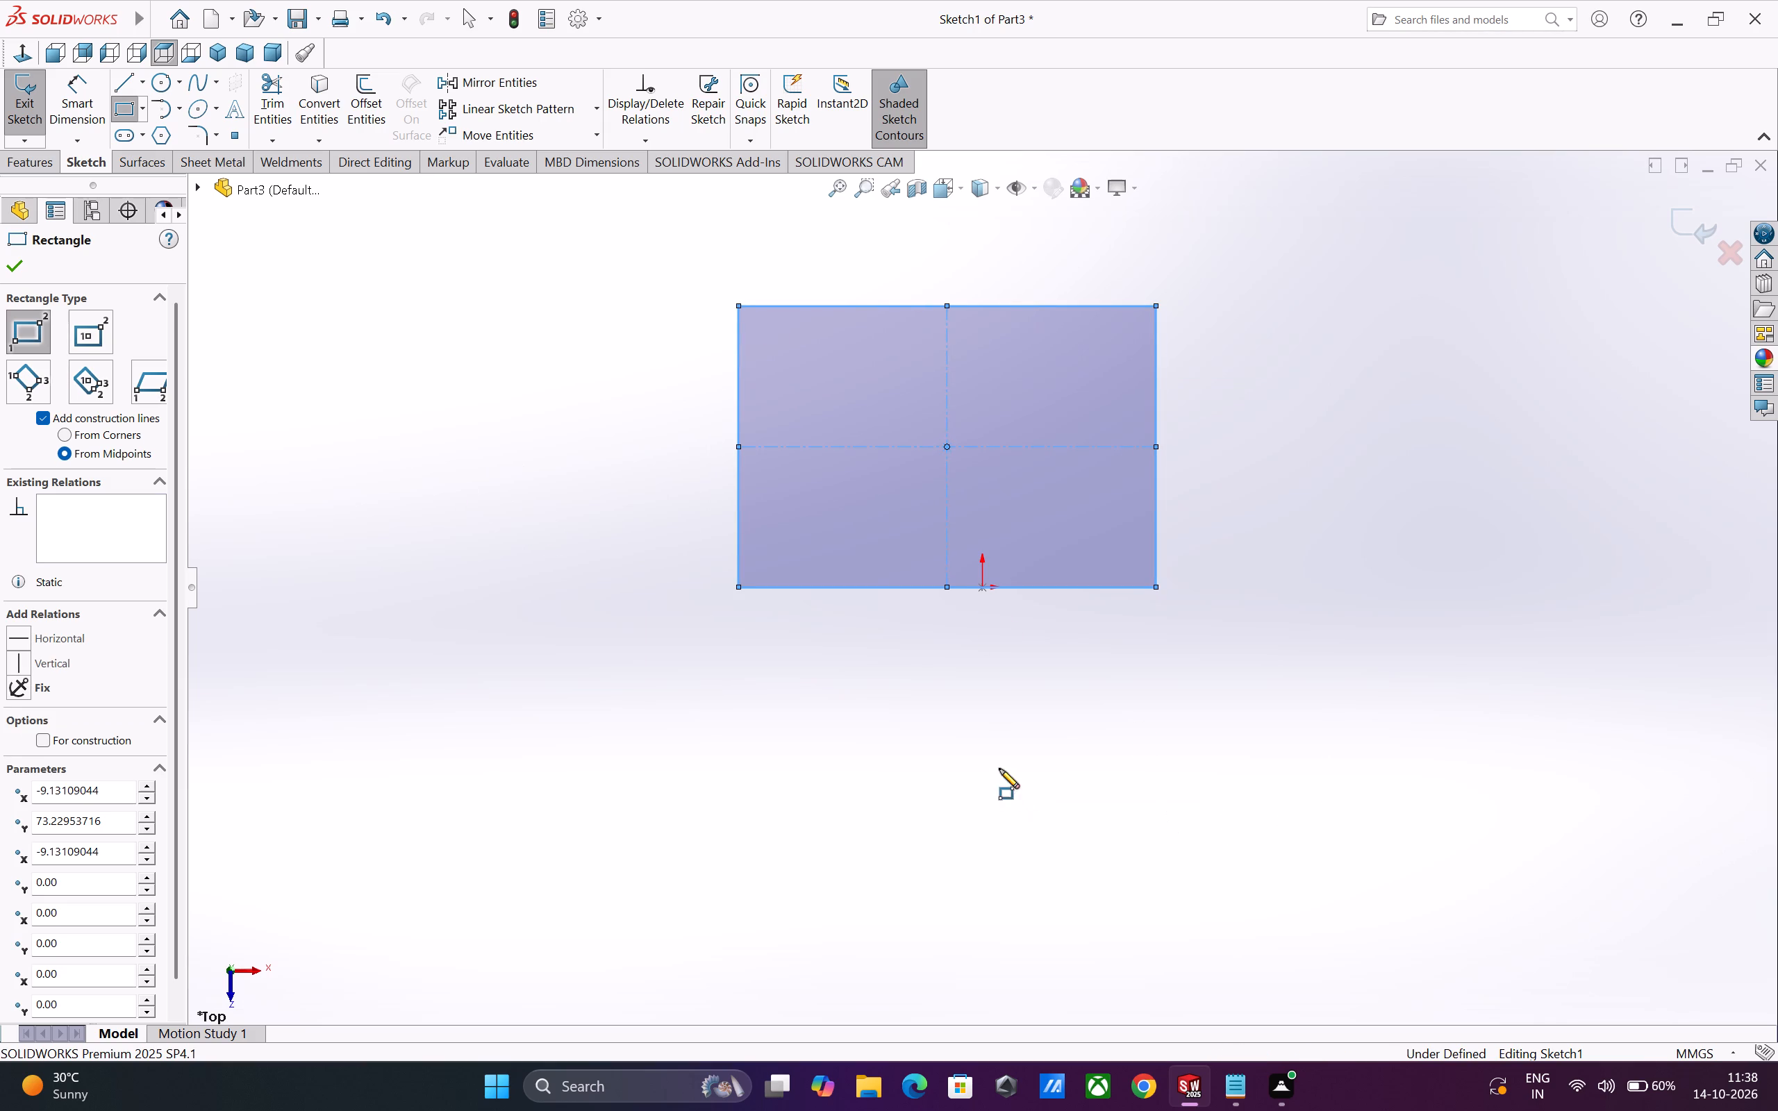
scroll(995, 568, "down", 5)
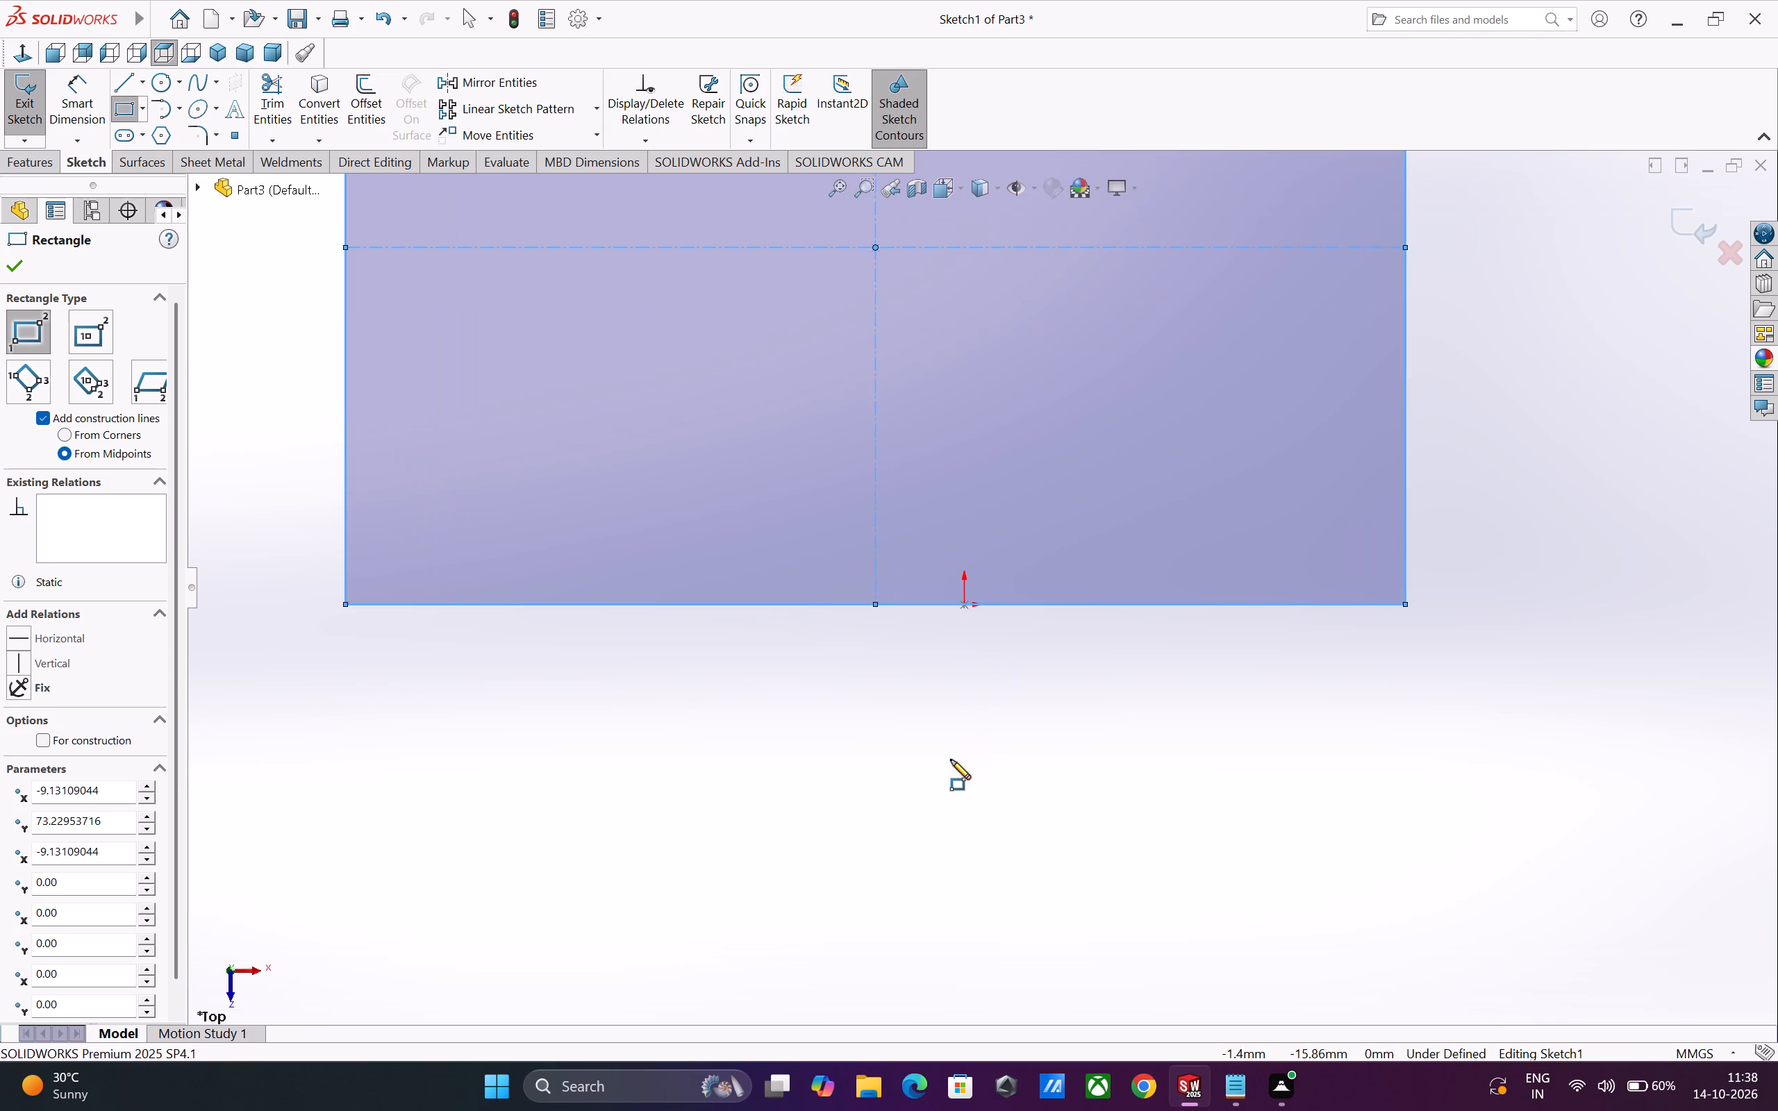
key("Escape")
Add a Midpoint relation between the rectangle's lower edge and the origin.
scroll(970, 621, "down", 3)
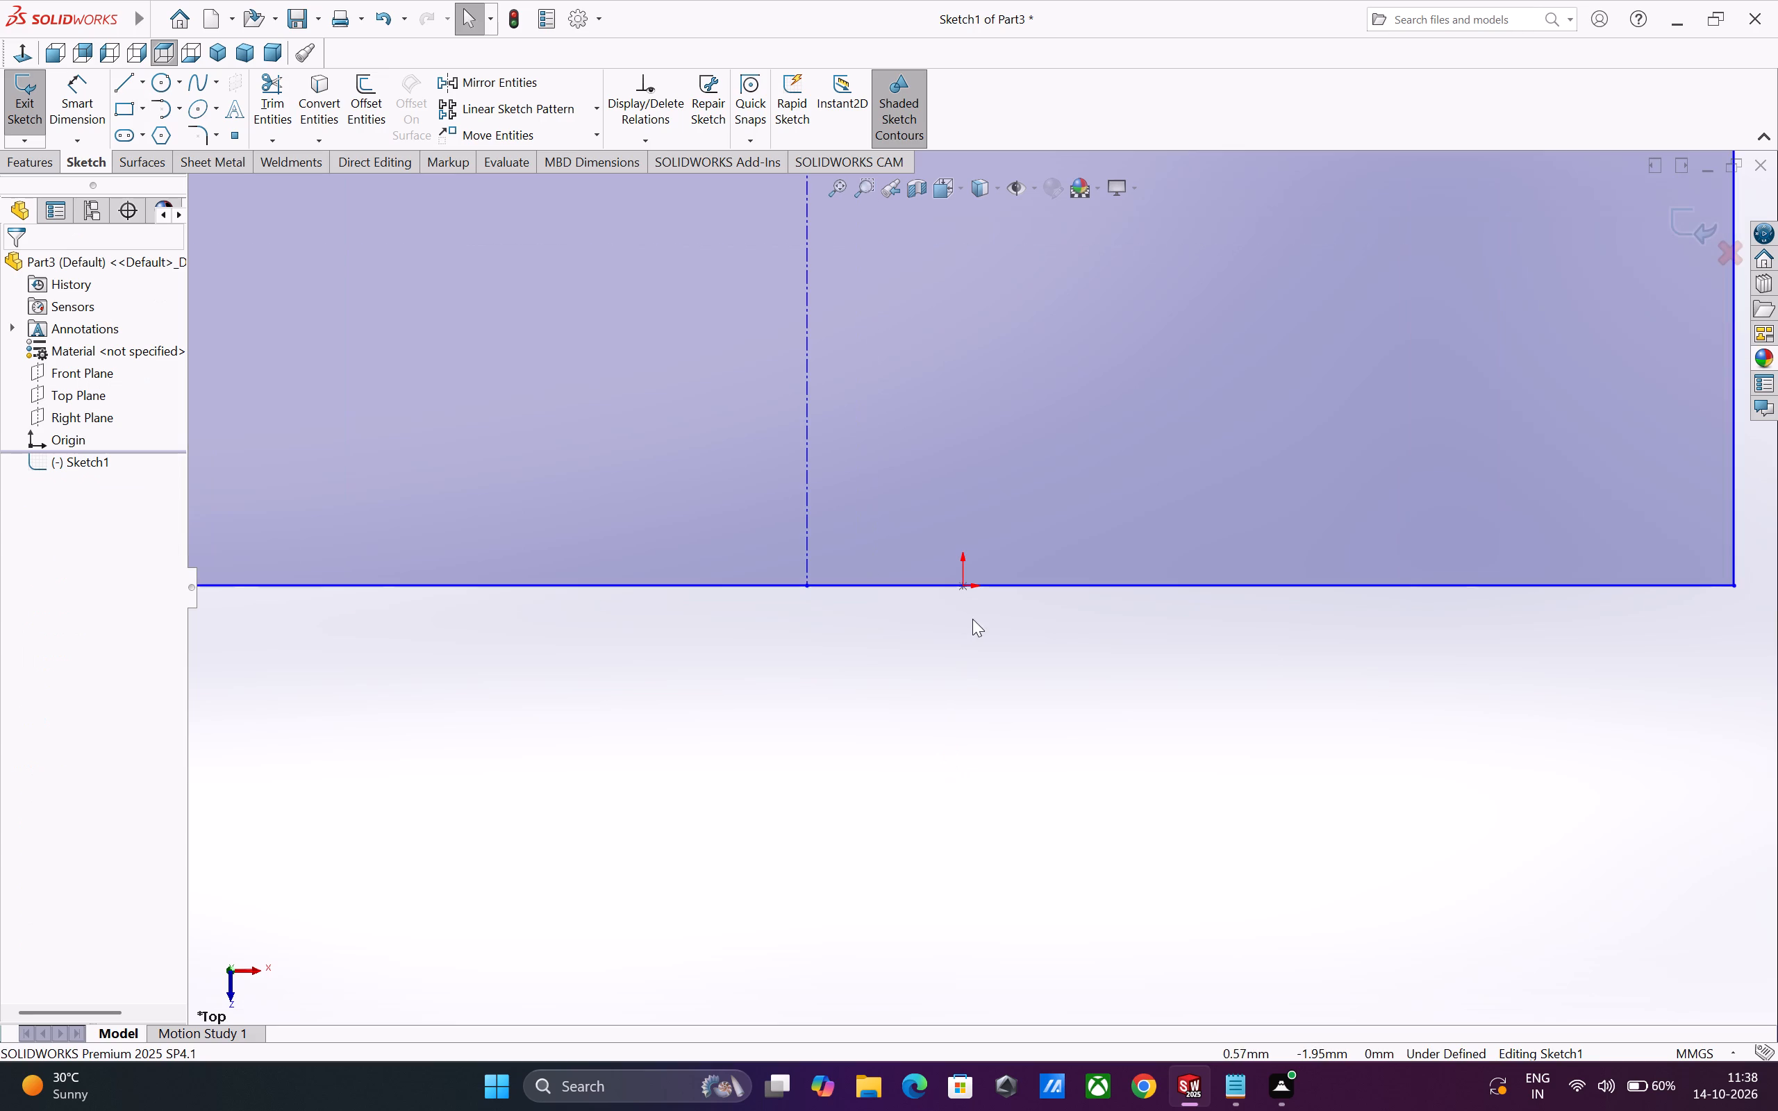
left_click(963, 584)
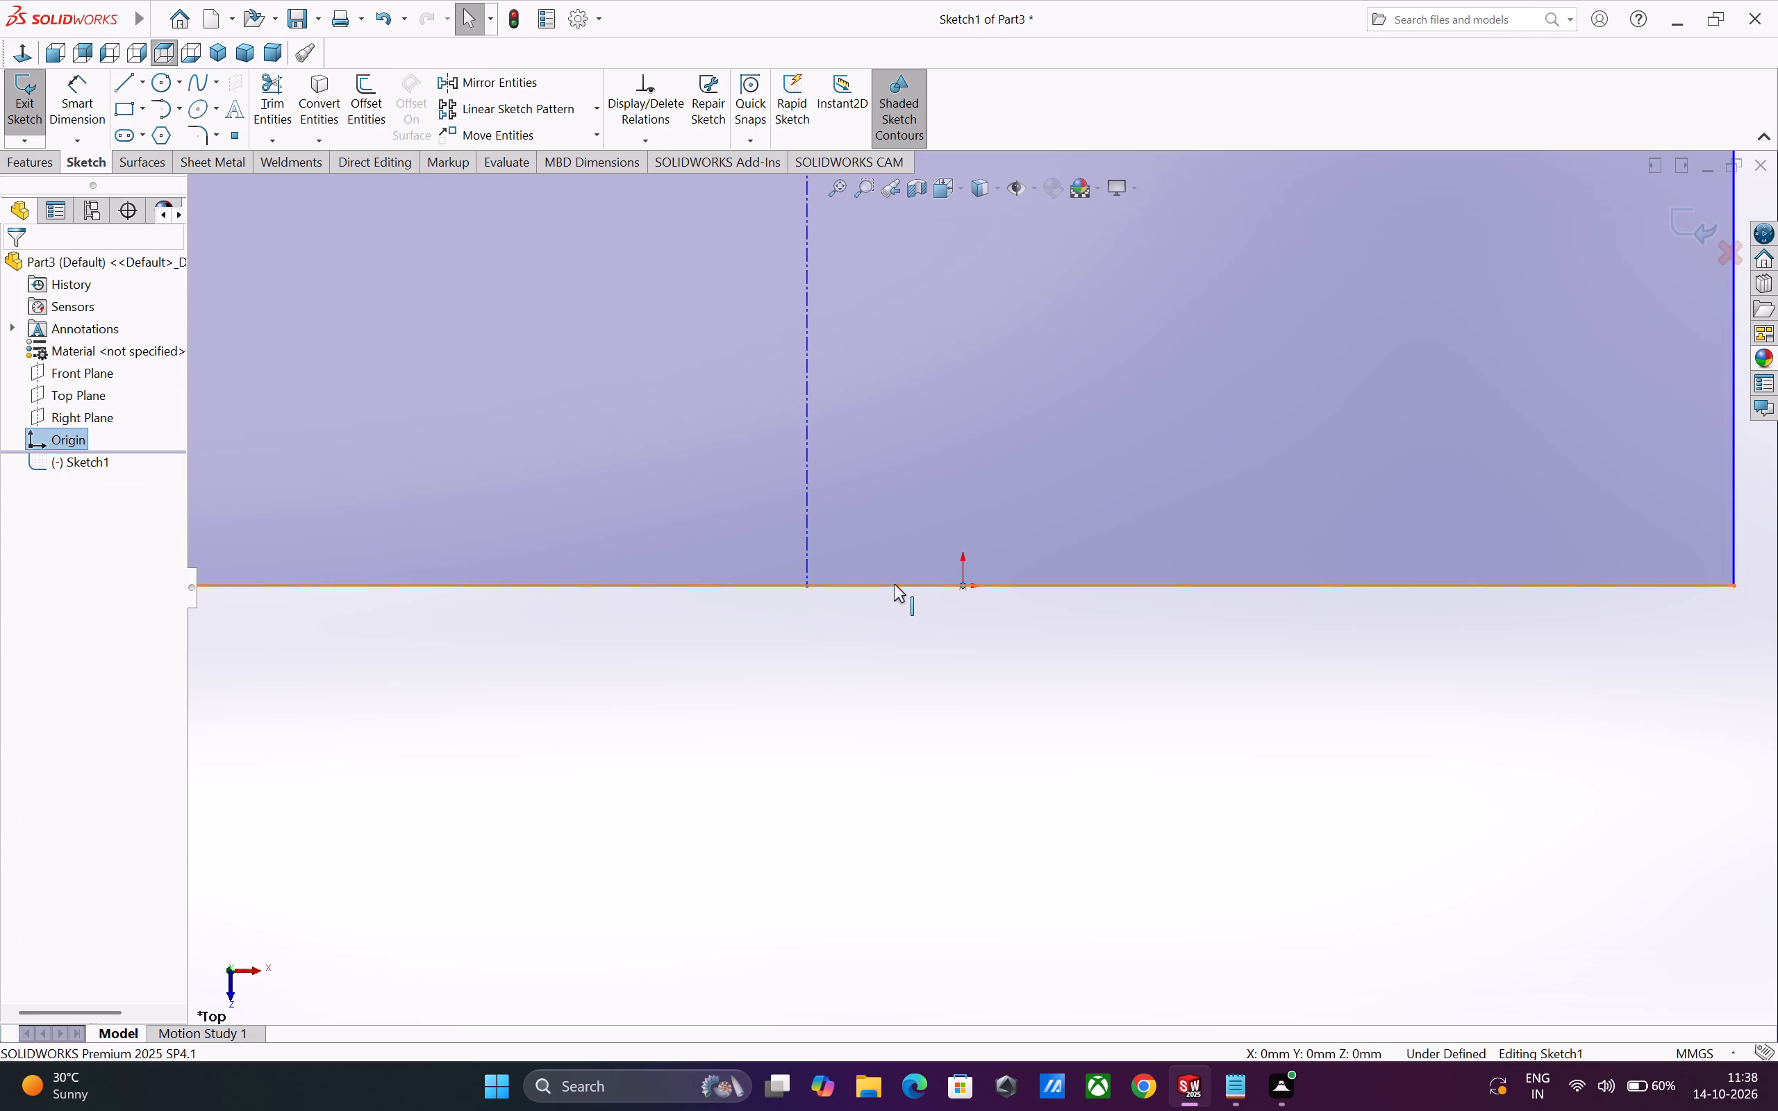
left_click(894, 584, "ctrl")
left_click(945, 515)
scroll(1017, 810, "up", 2)
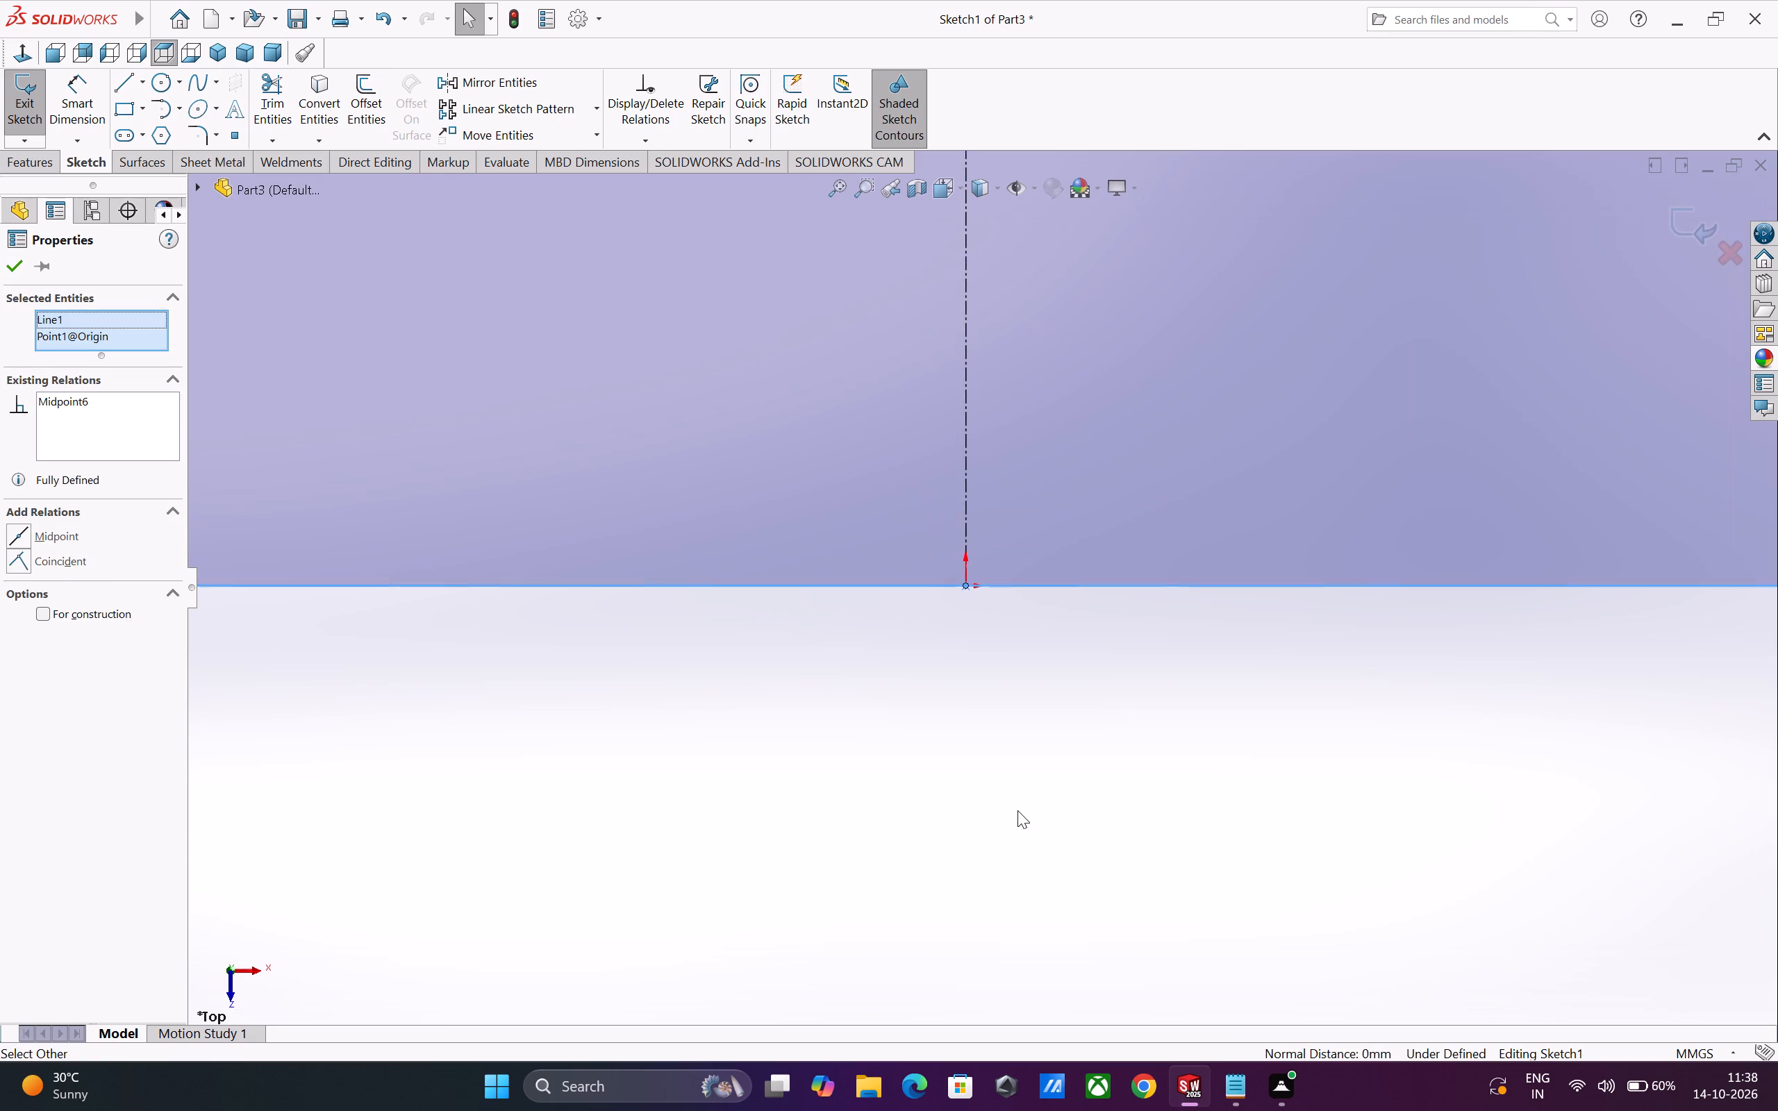
scroll(1017, 810, "up", 9)
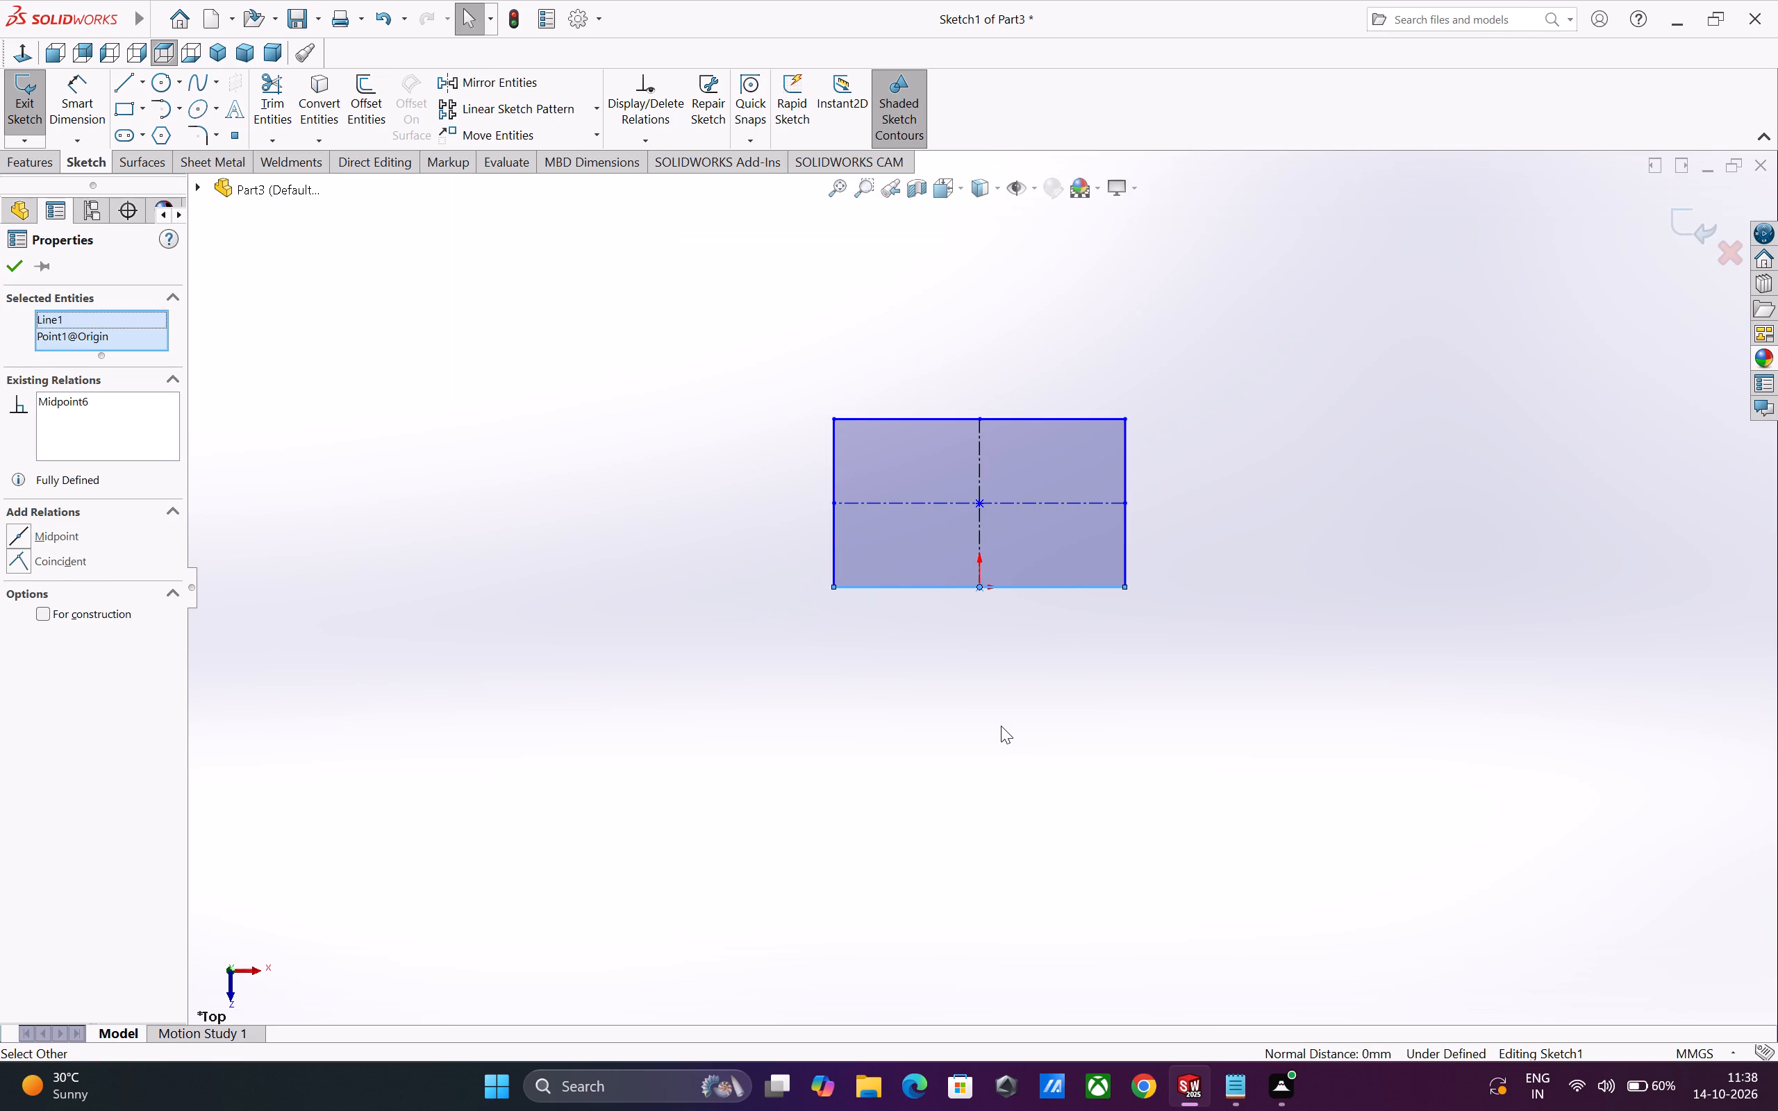
scroll(1001, 726, "down", 1)
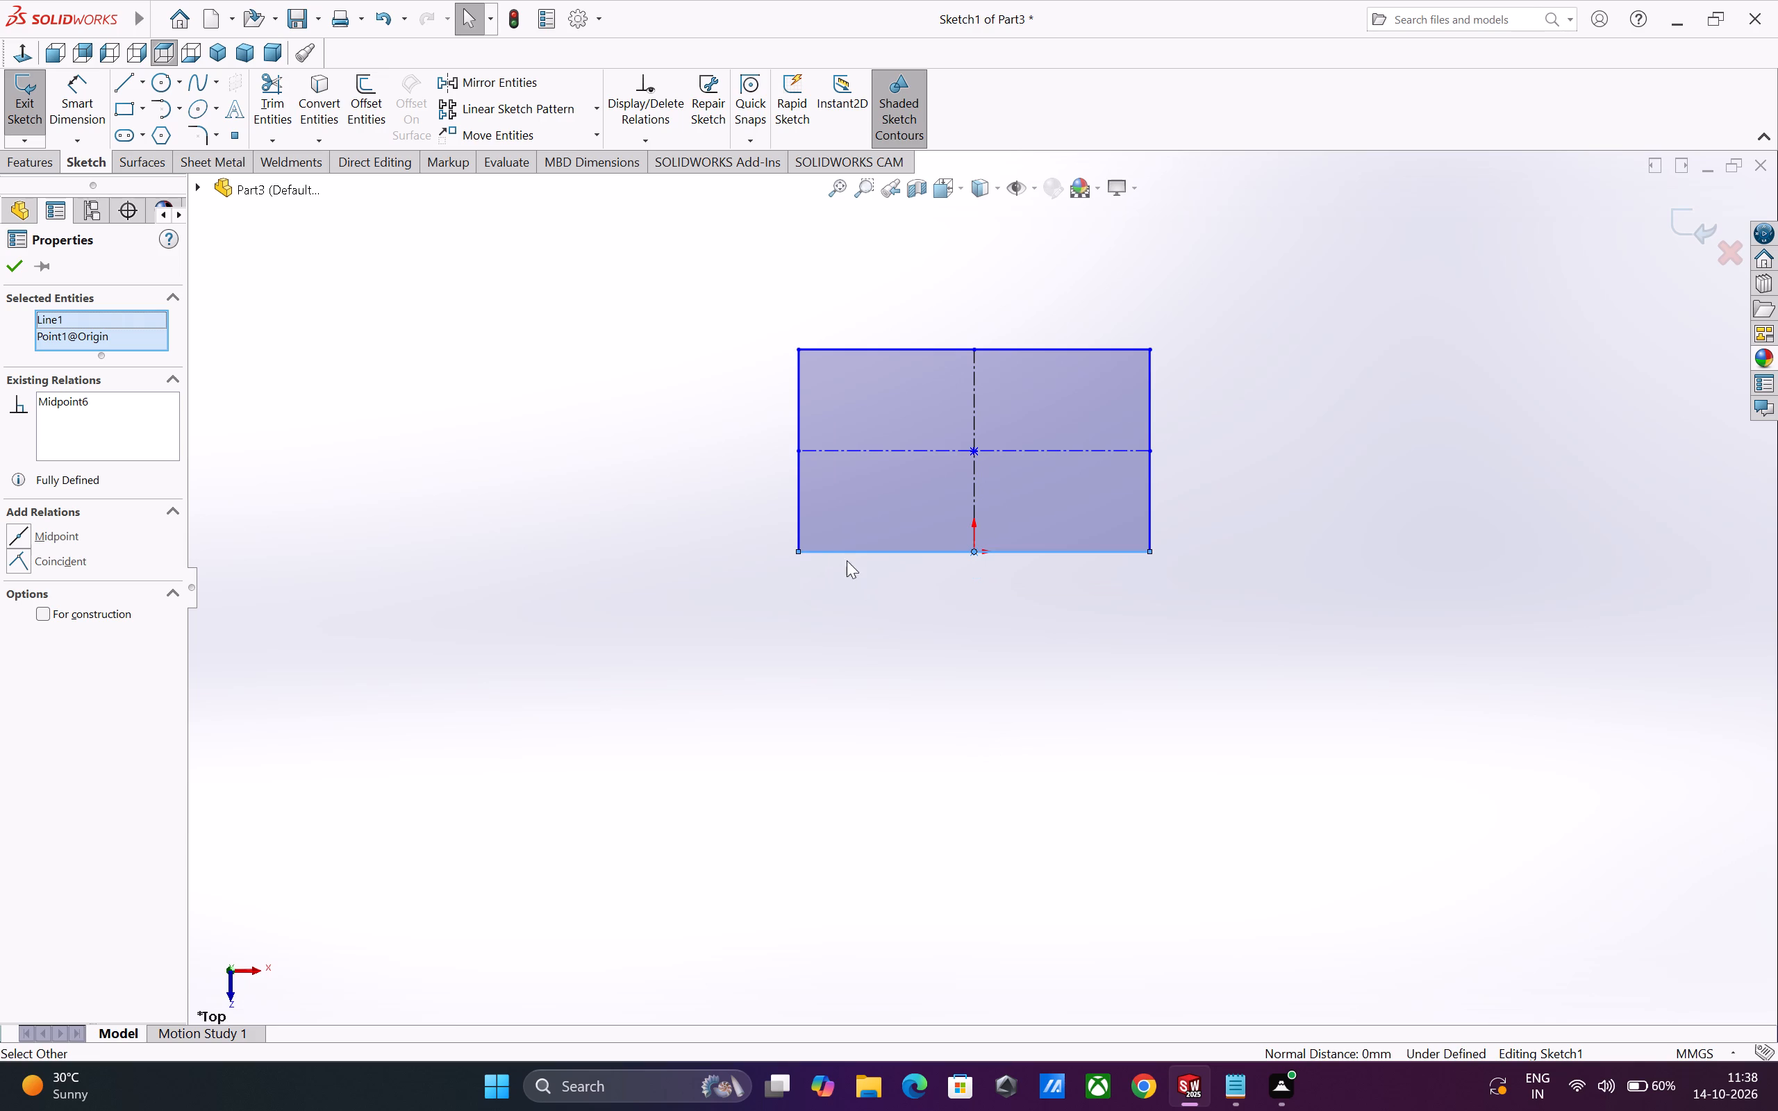
key("Escape")
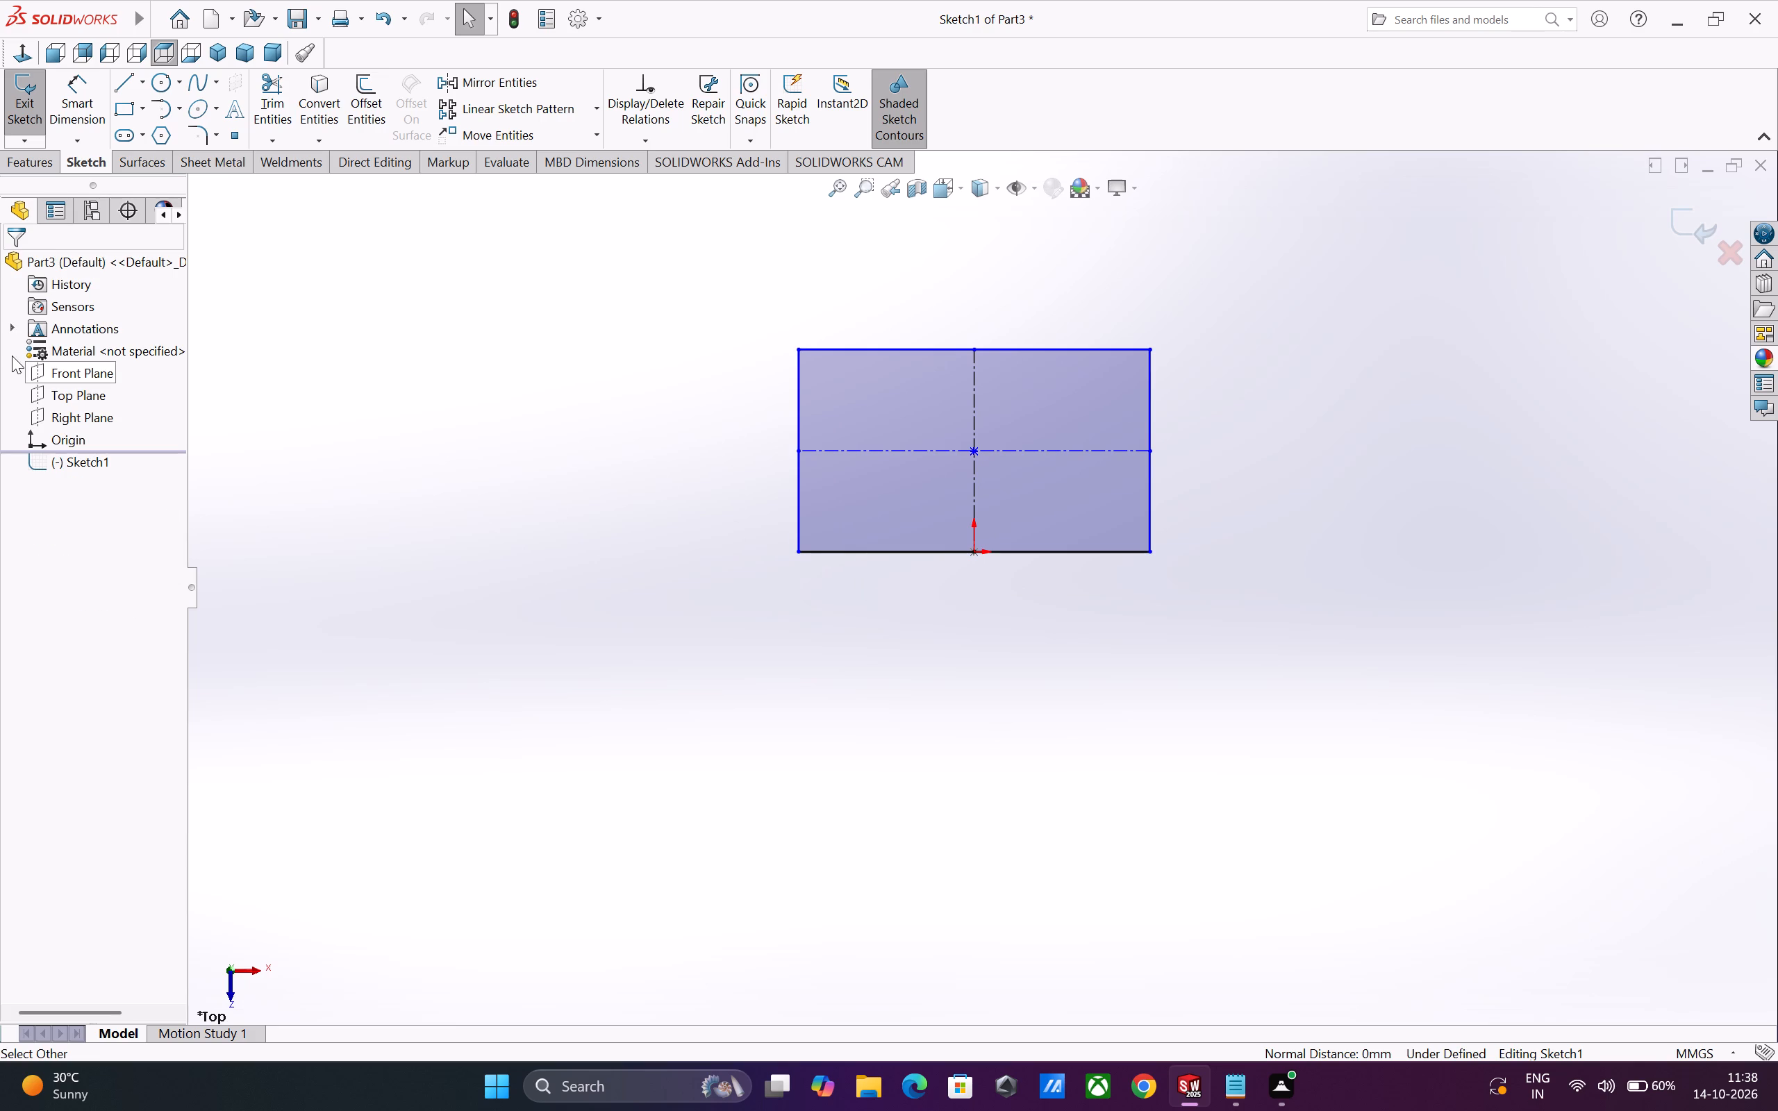
Dimension the rectangle's lower edge to 210 mm.
left_click(77, 96)
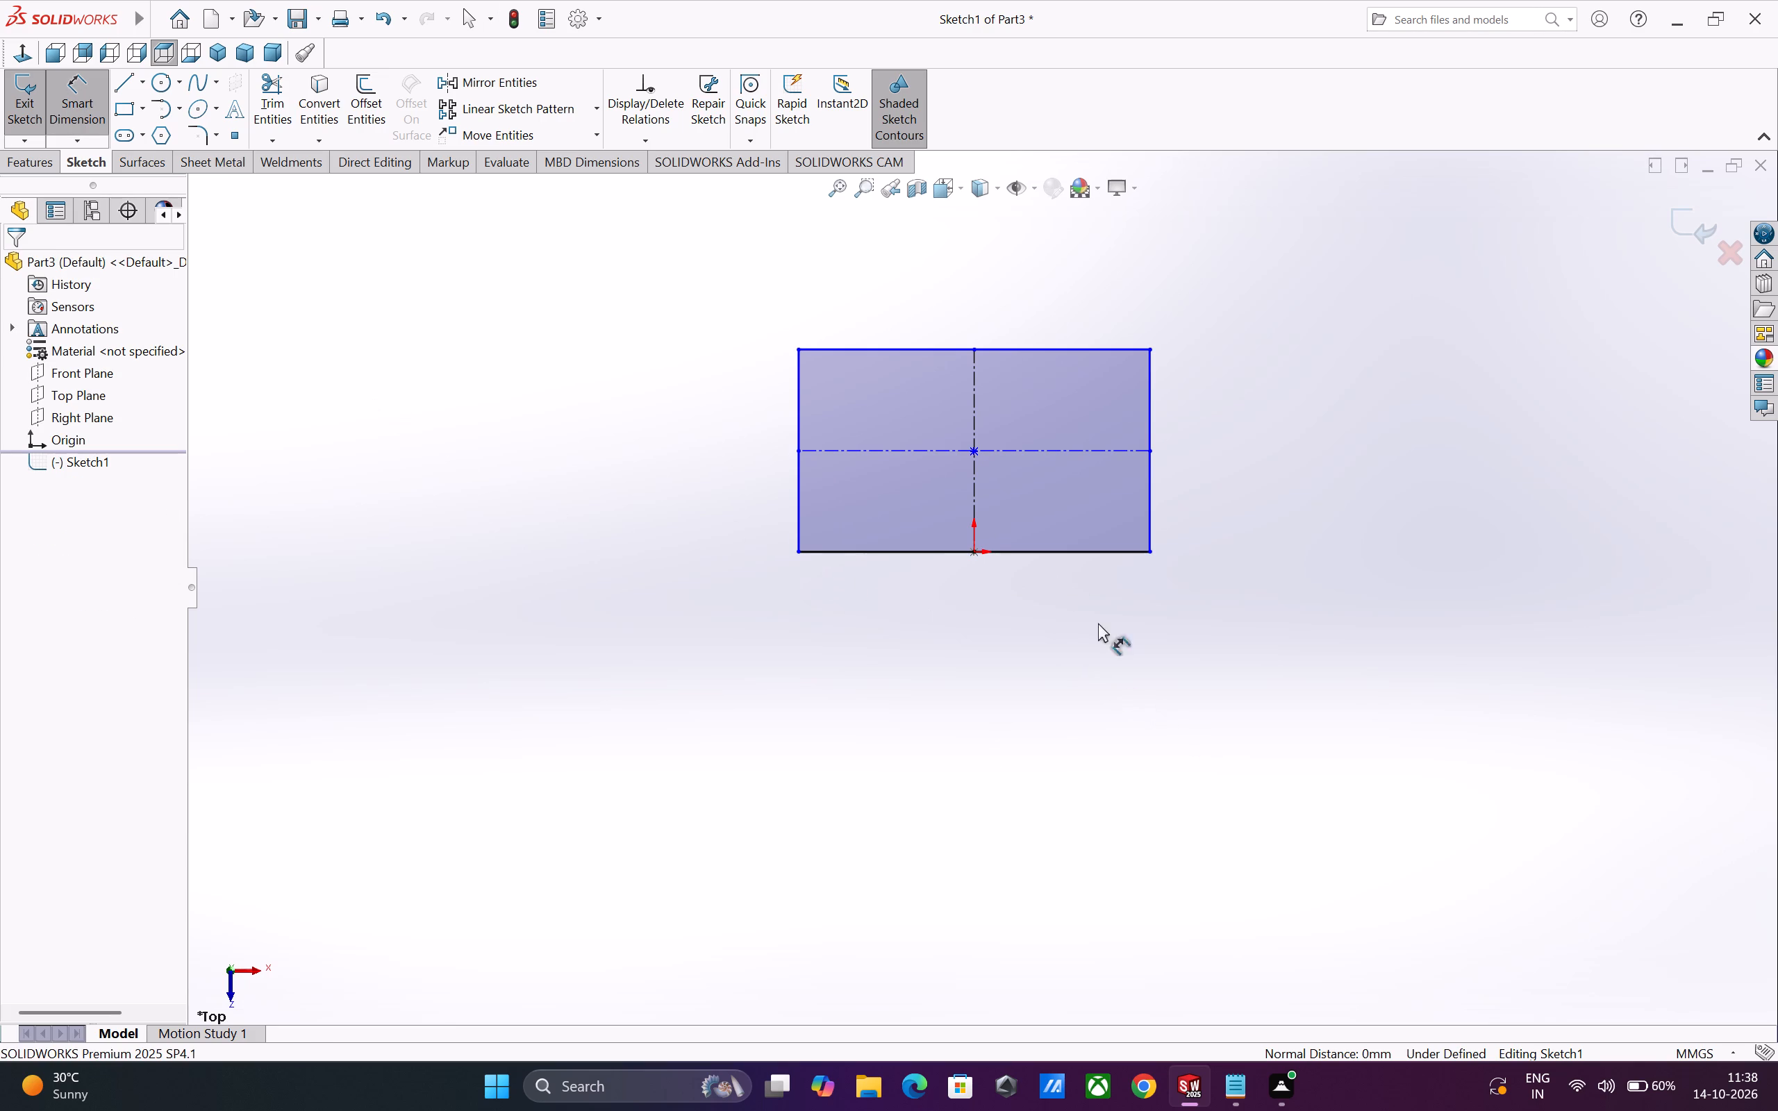
left_click(1031, 553)
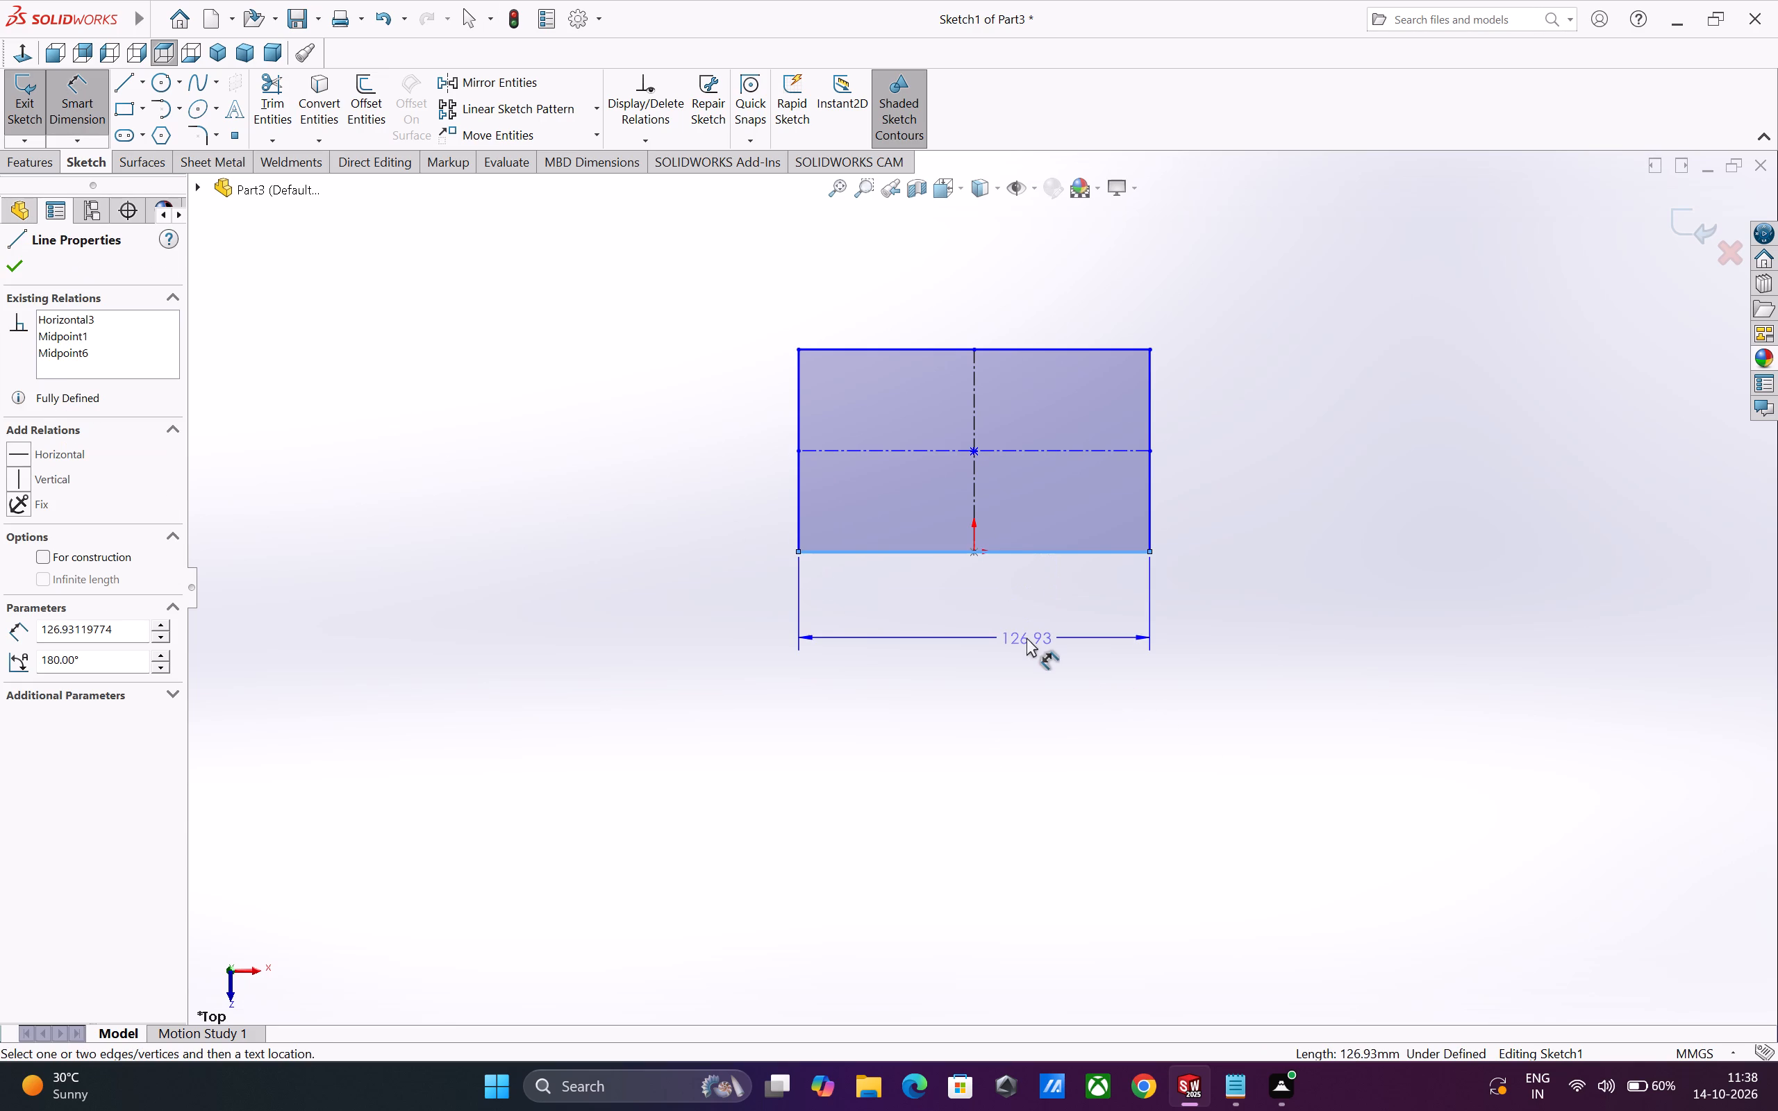
left_click(1027, 637)
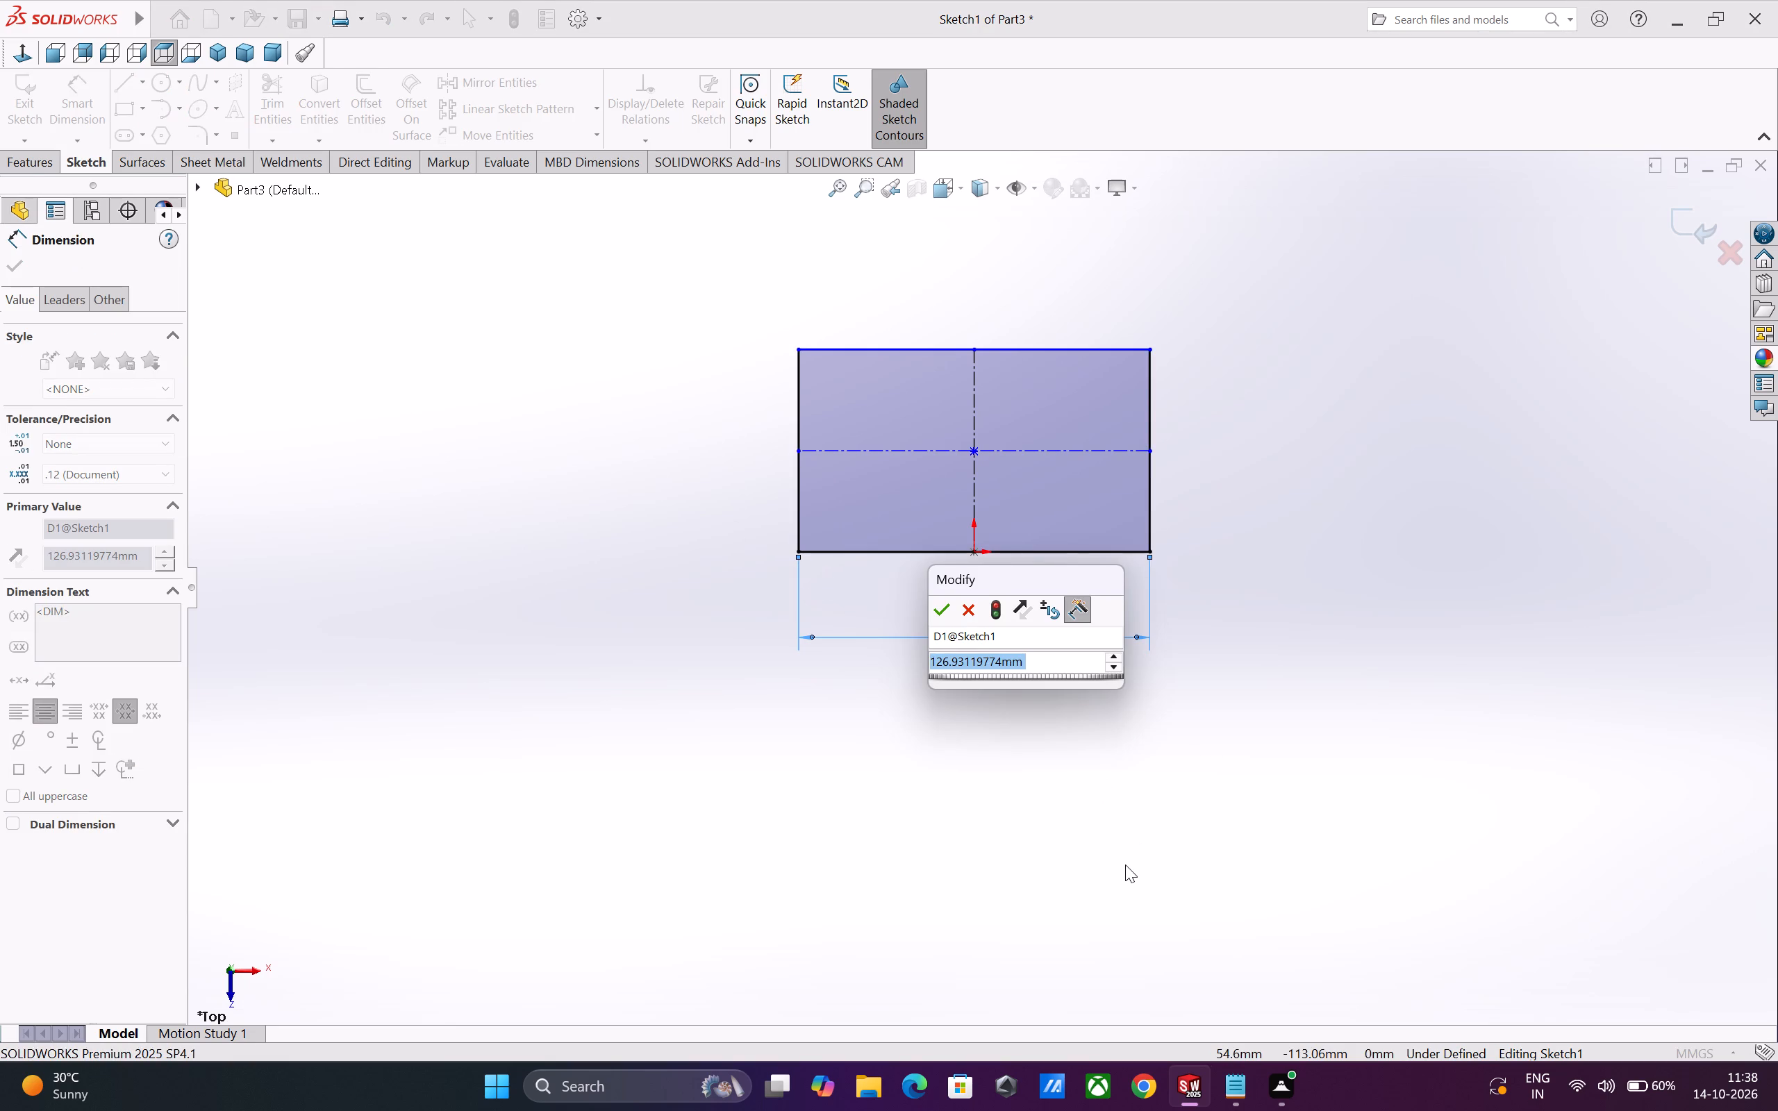
type("21")
key("0")
key("Return")
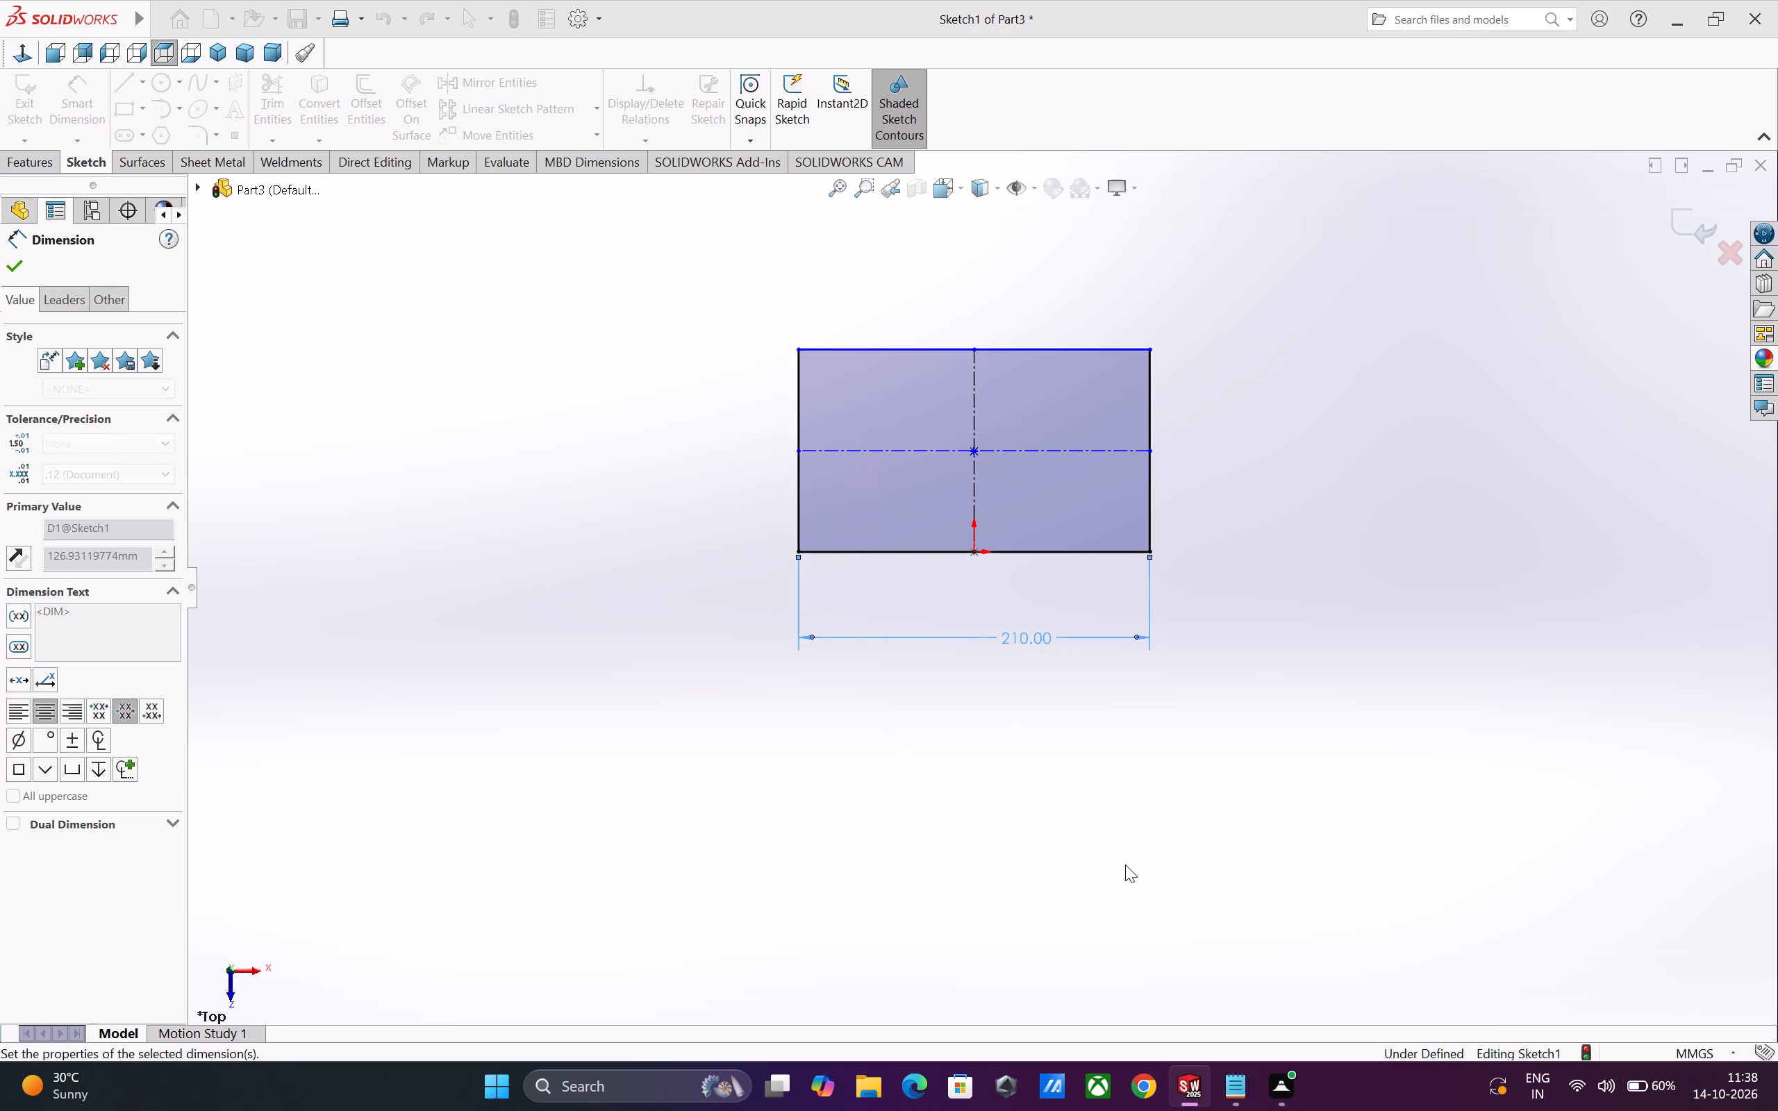
Dimension the rectangle's vertical side to 220 mm.
left_click(1150, 502)
left_click(1183, 494)
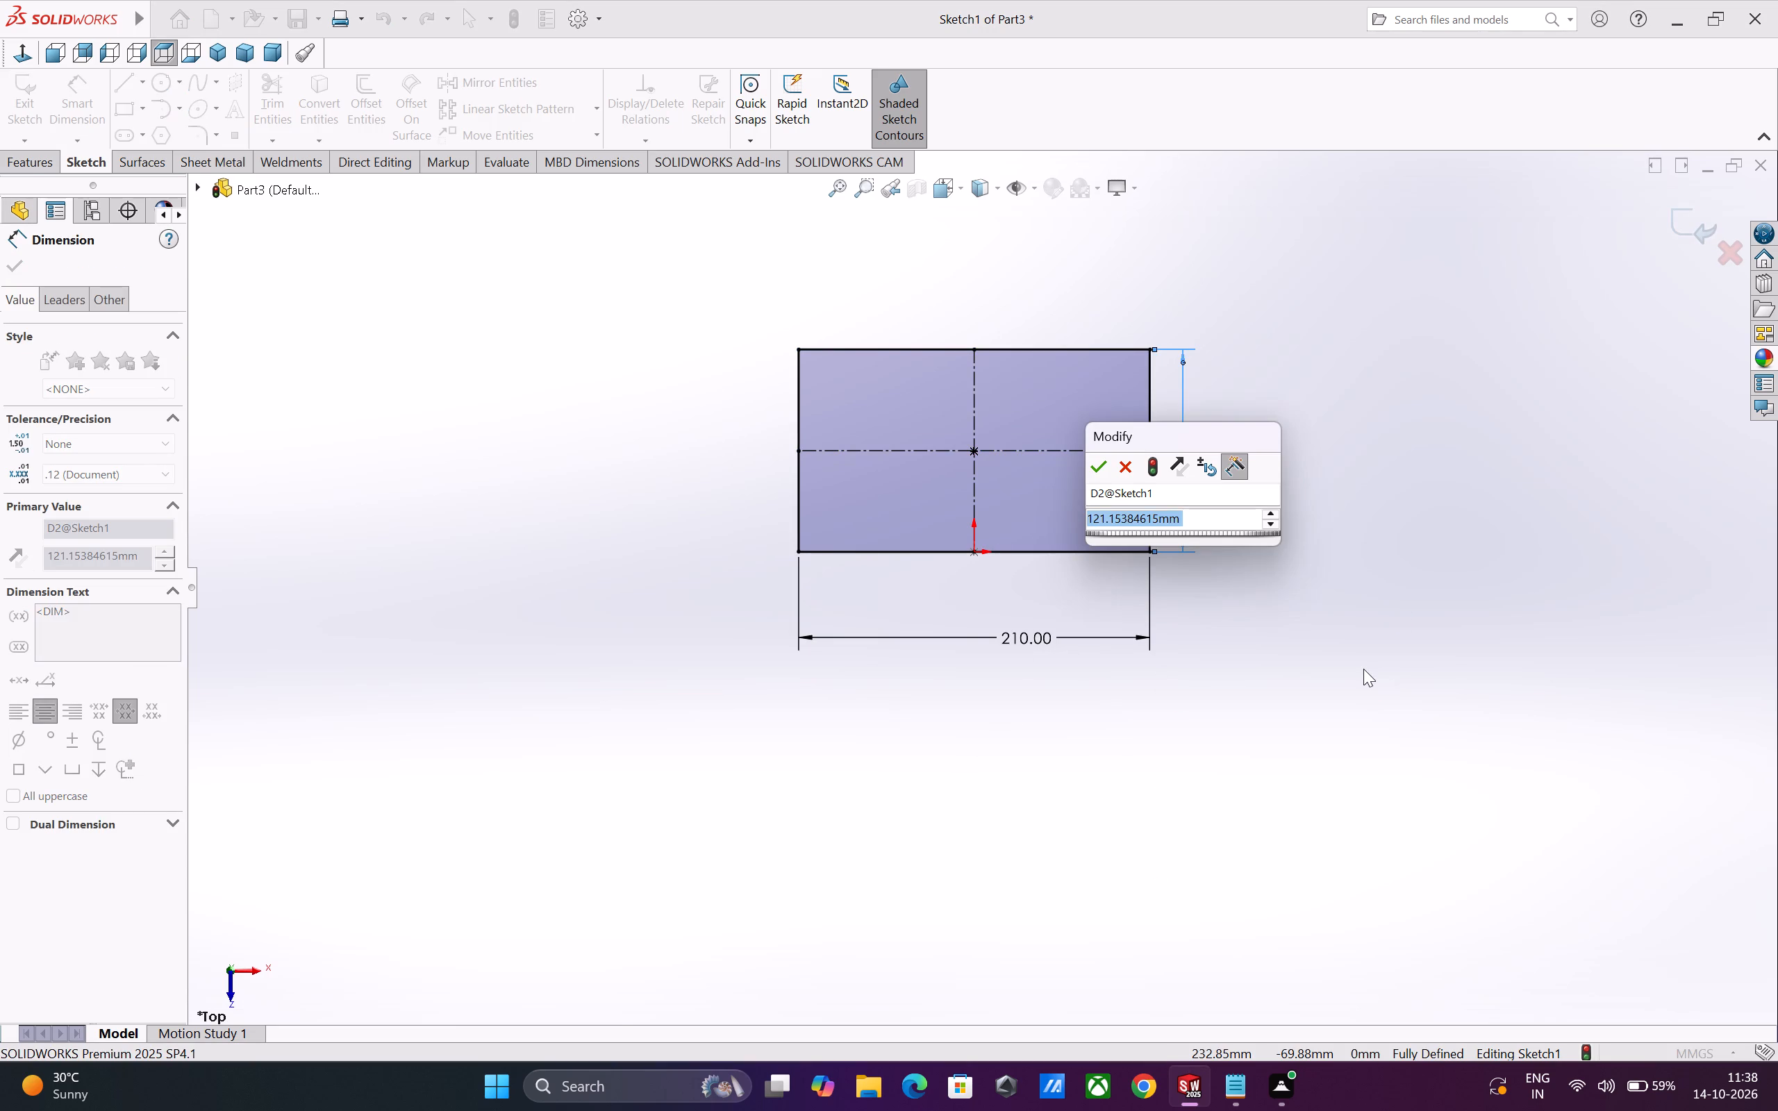
type("22")
key("0")
key("Return")
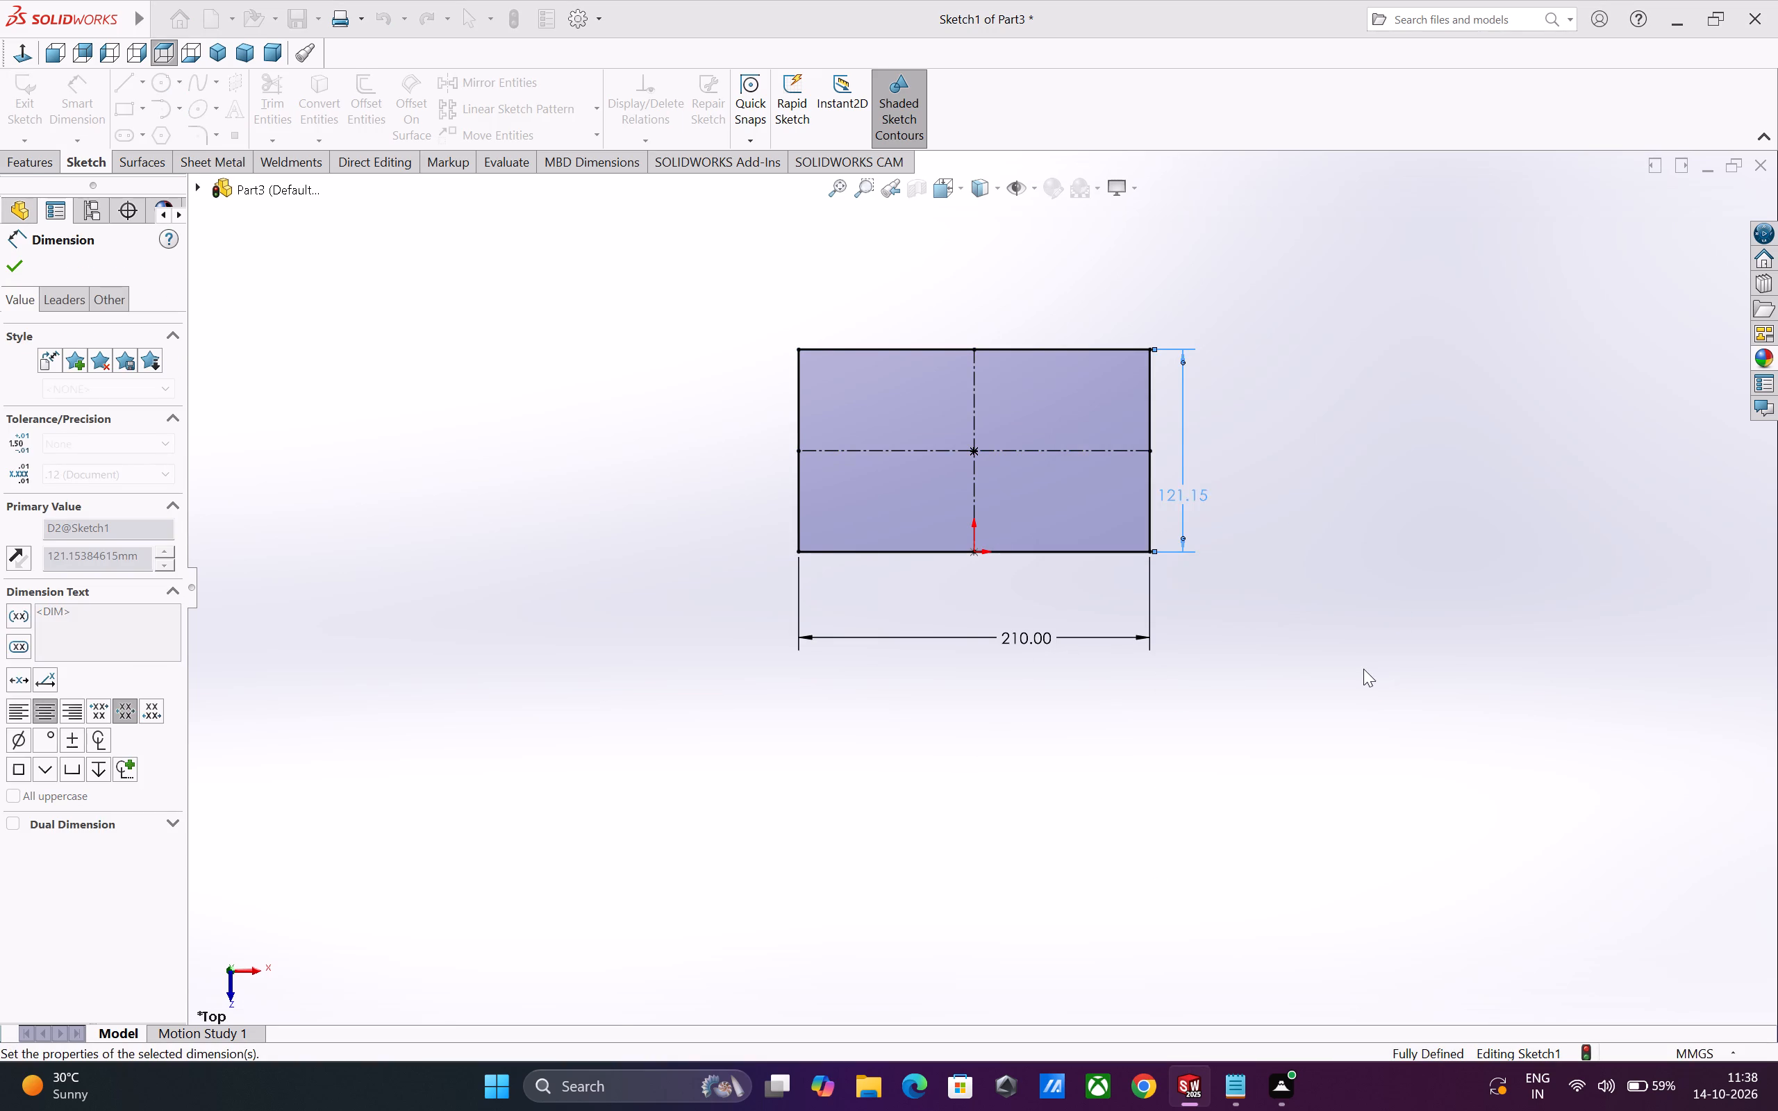
scroll(1233, 709, "up", 3)
scroll(1105, 557, "down", 1)
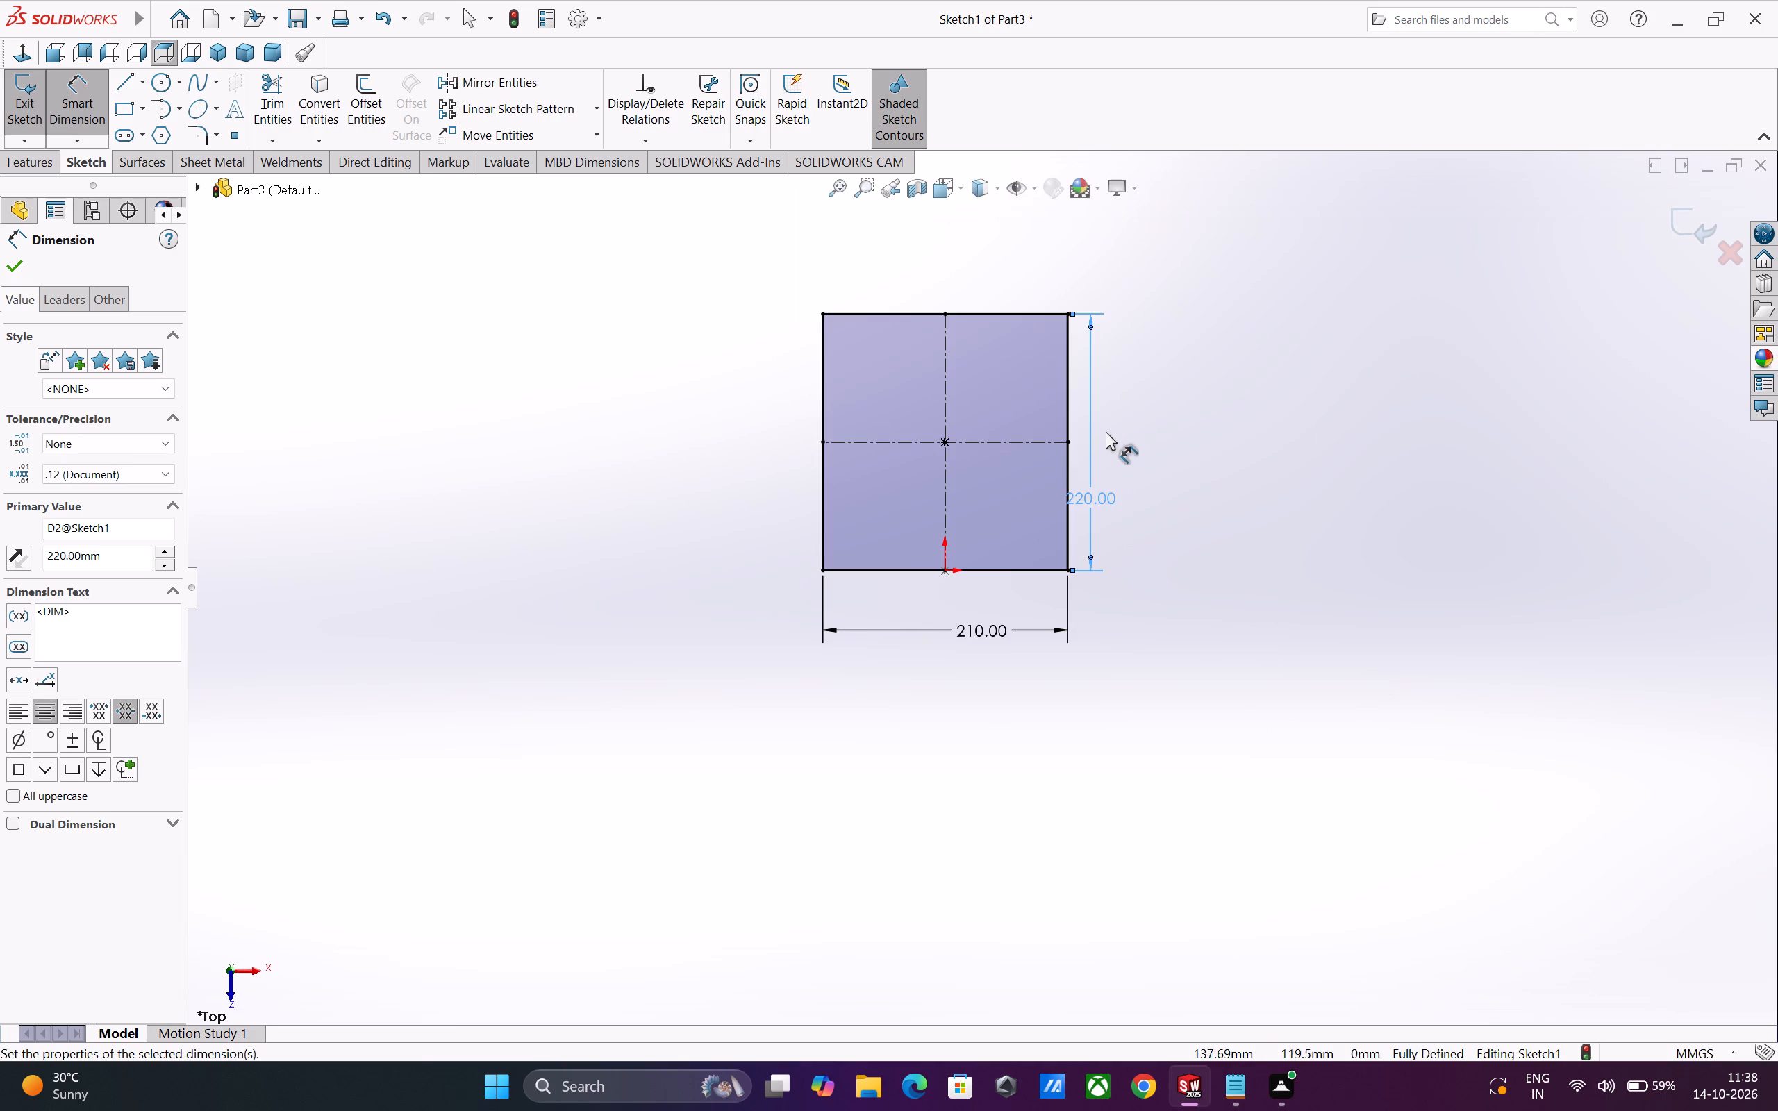
scroll(1123, 419, "down", 2)
left_click(1129, 464)
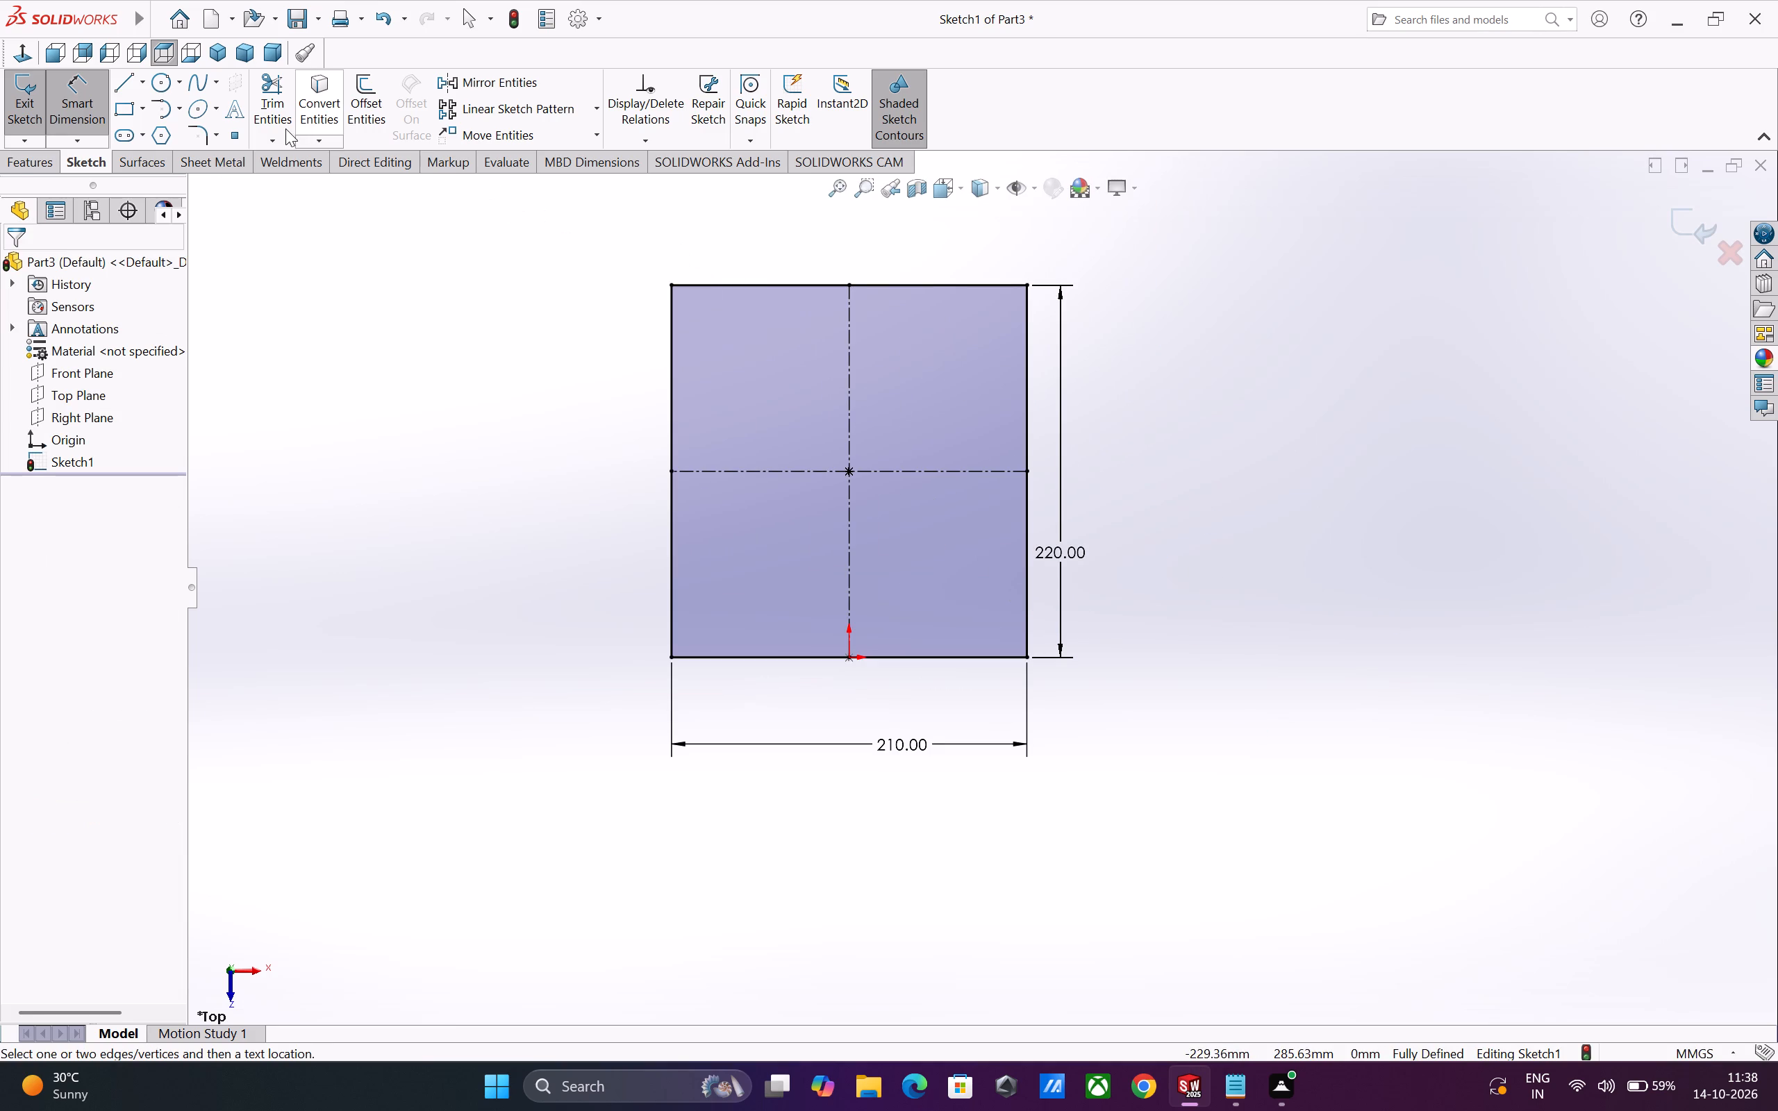
Set up a 40 mm Sketch Fillet on all four corners of the rectangle, accepting removal of the conflicting relations.
left_click(206, 137)
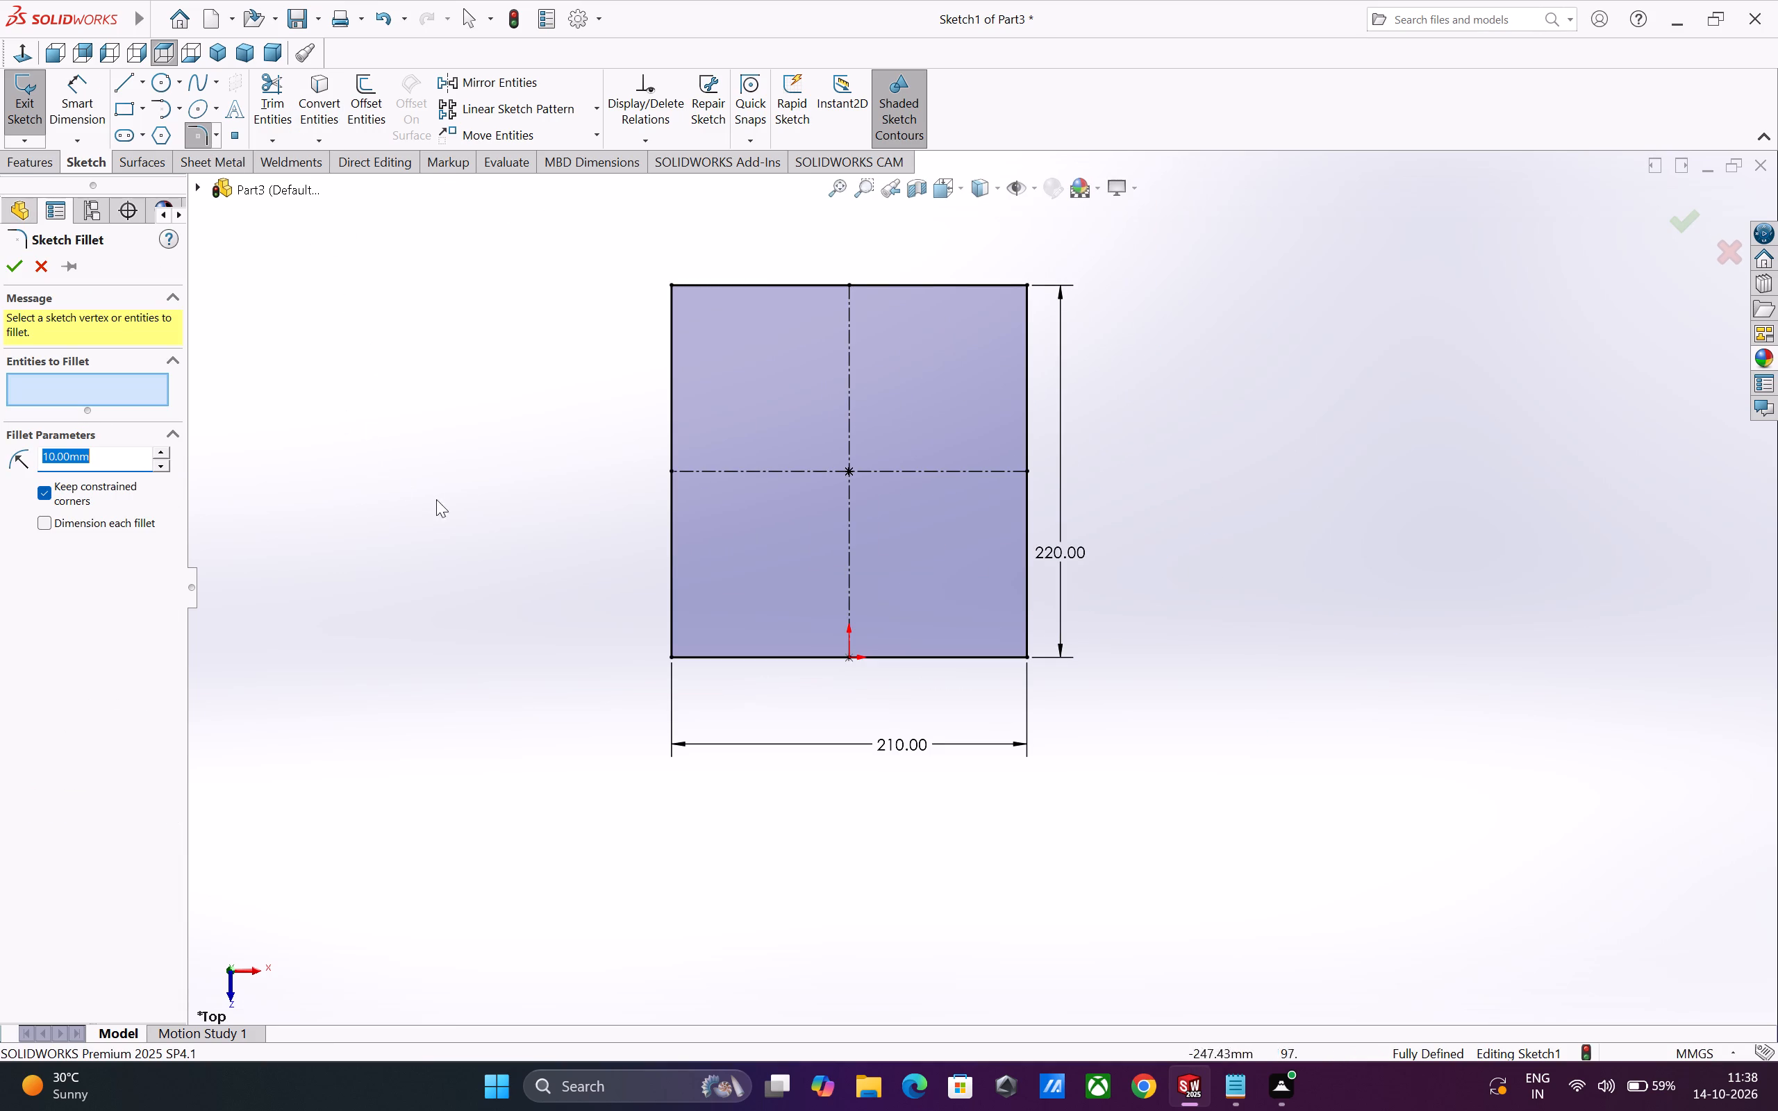
key("4")
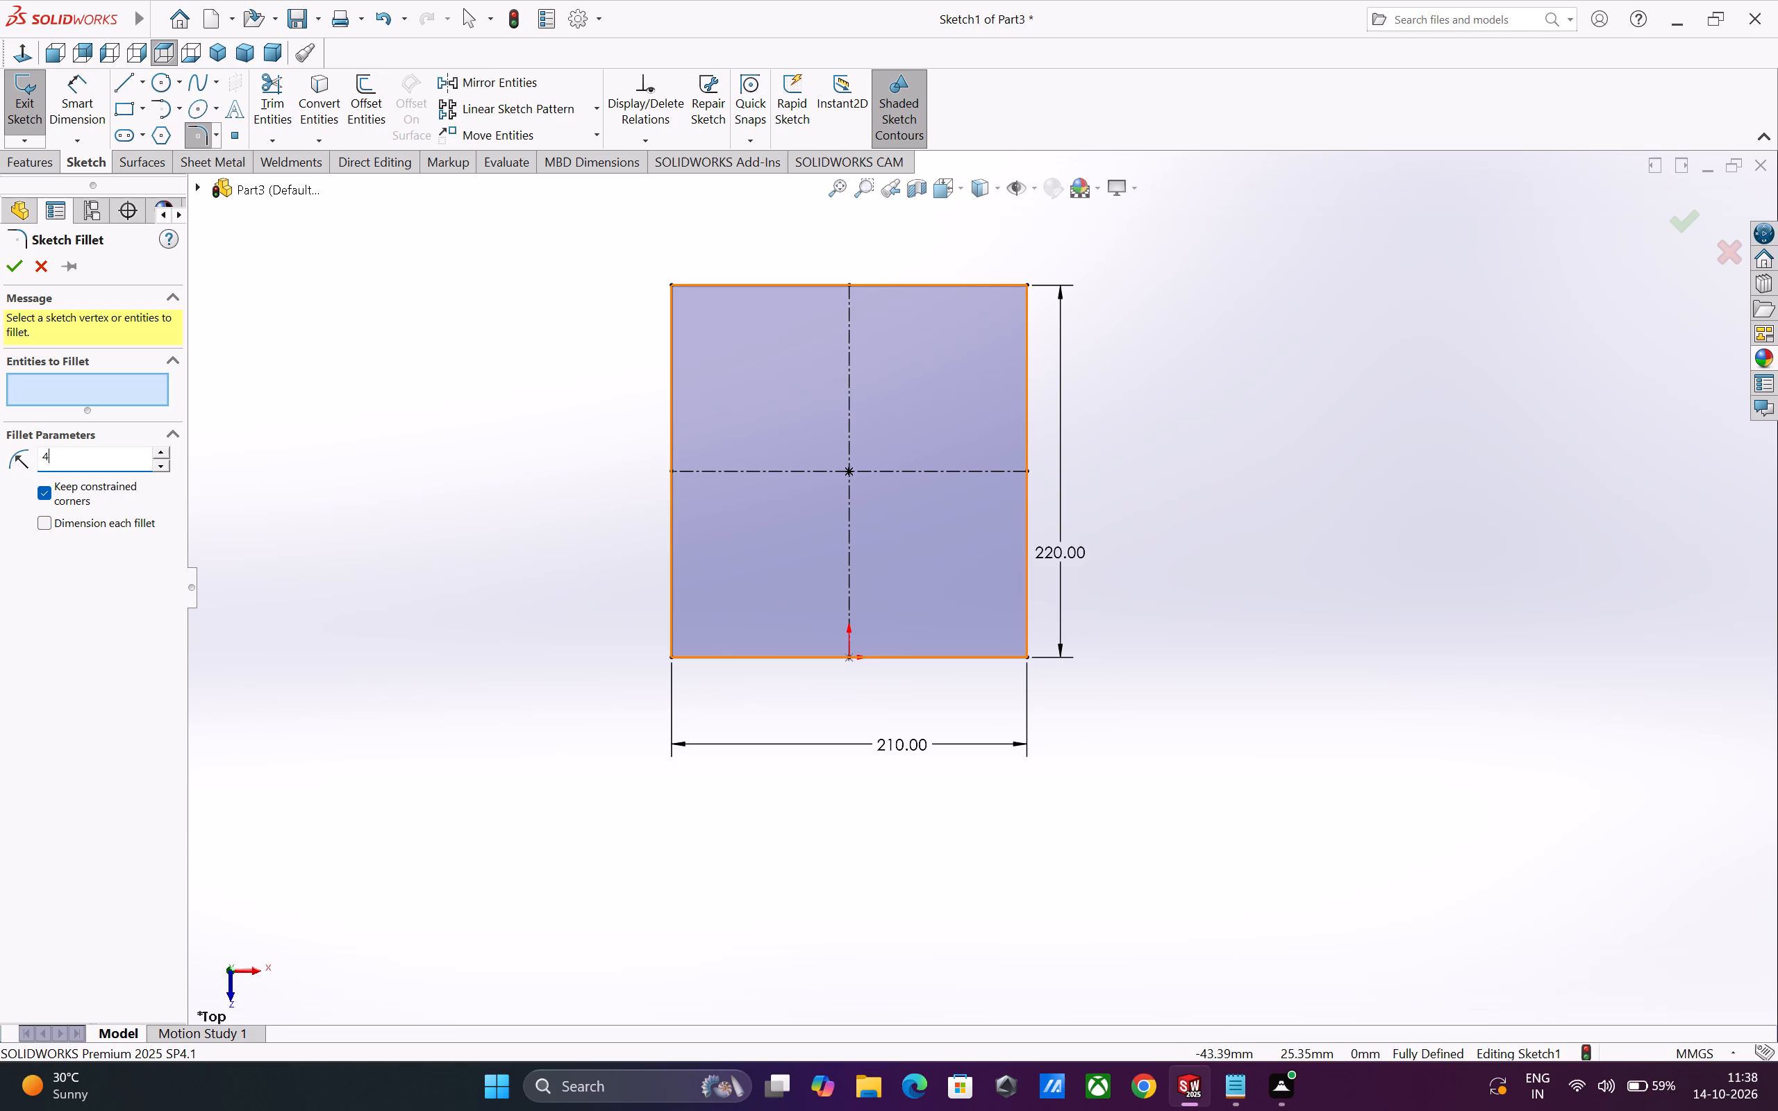
key("0")
key("Return")
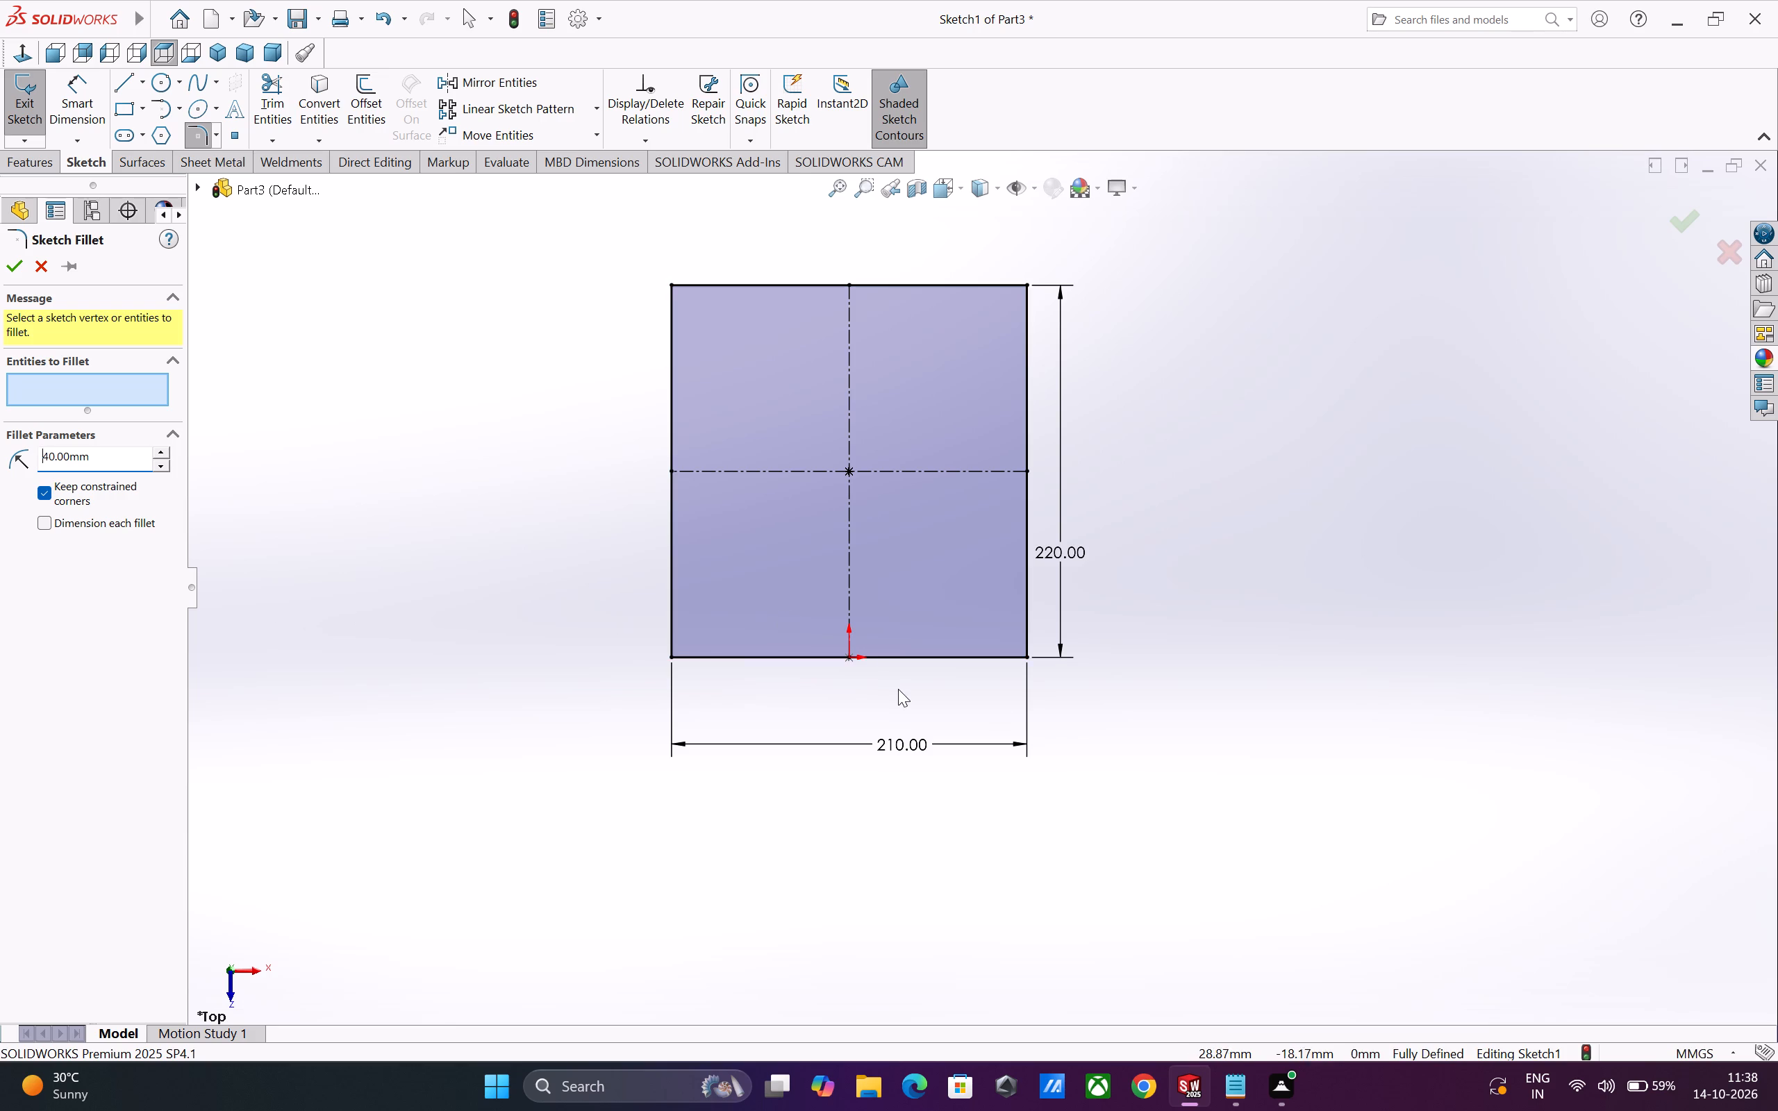
scroll(898, 689, "up", 3)
left_click_drag(1083, 266, 615, 736)
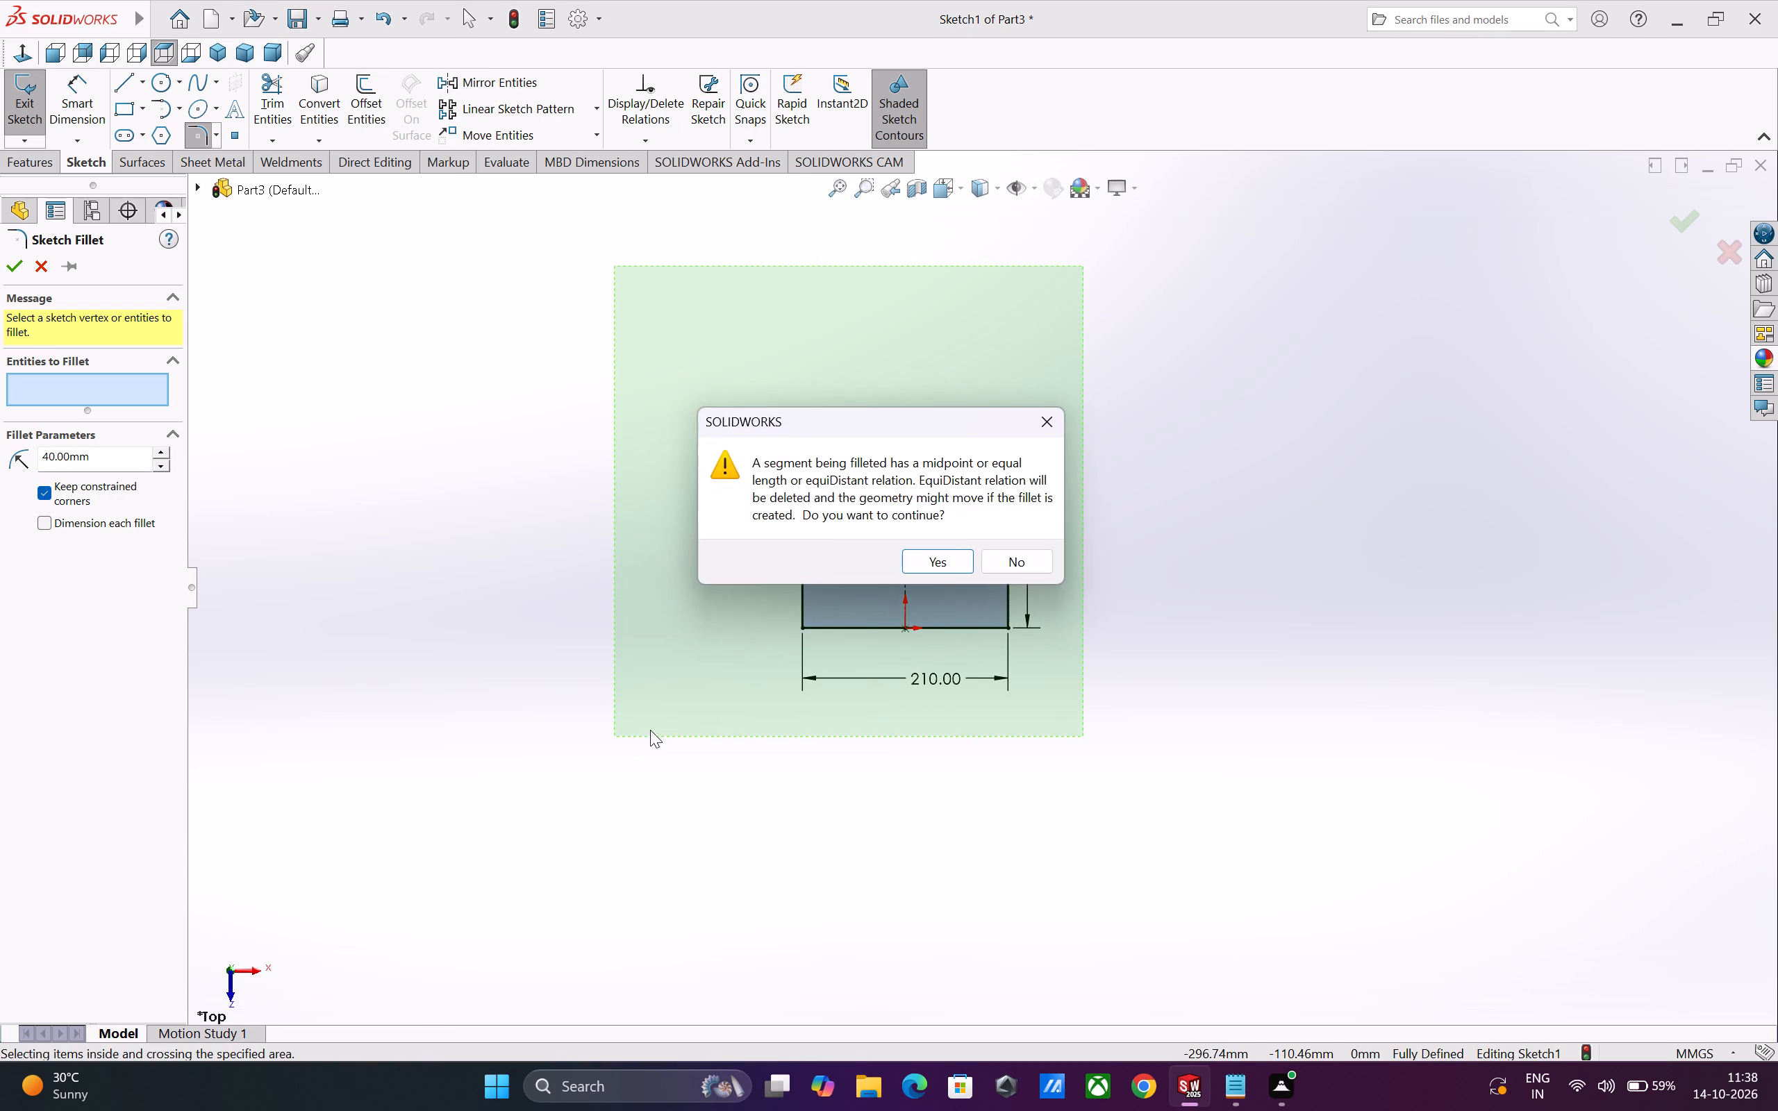
left_click(947, 565)
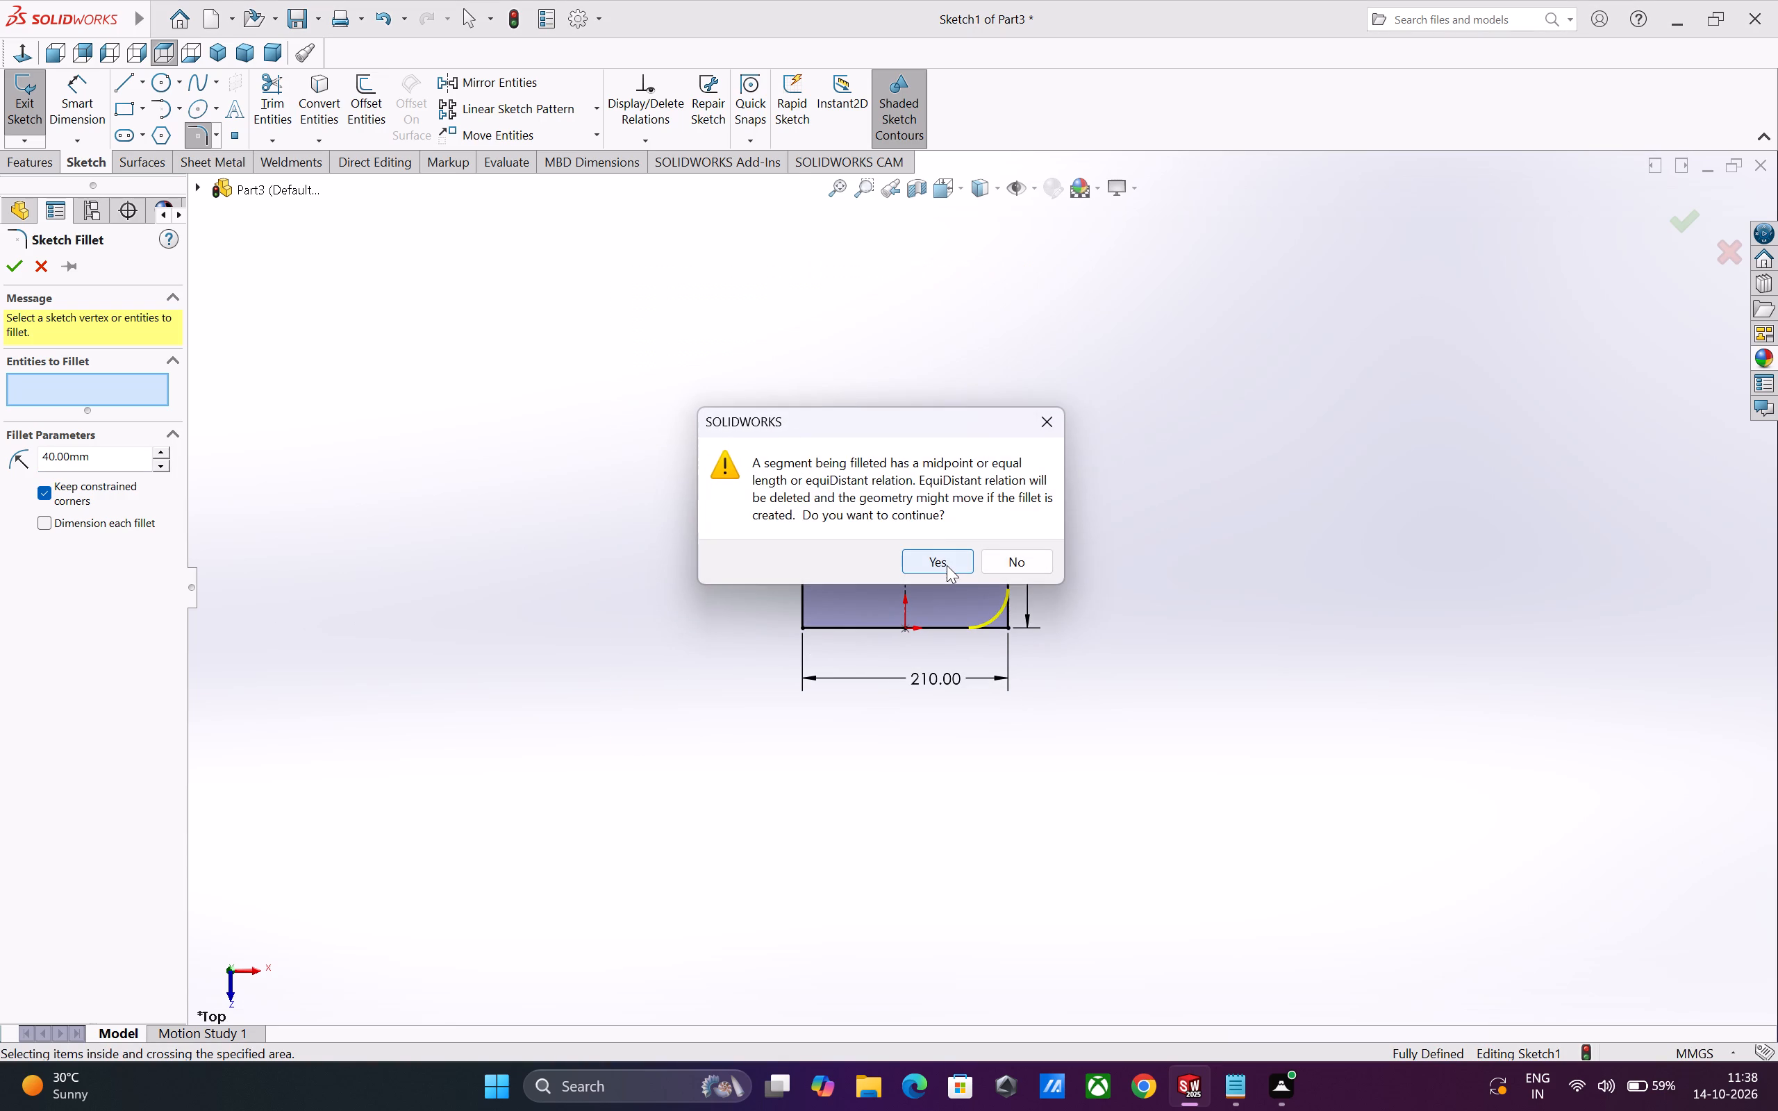
left_click(947, 565)
left_click(947, 565)
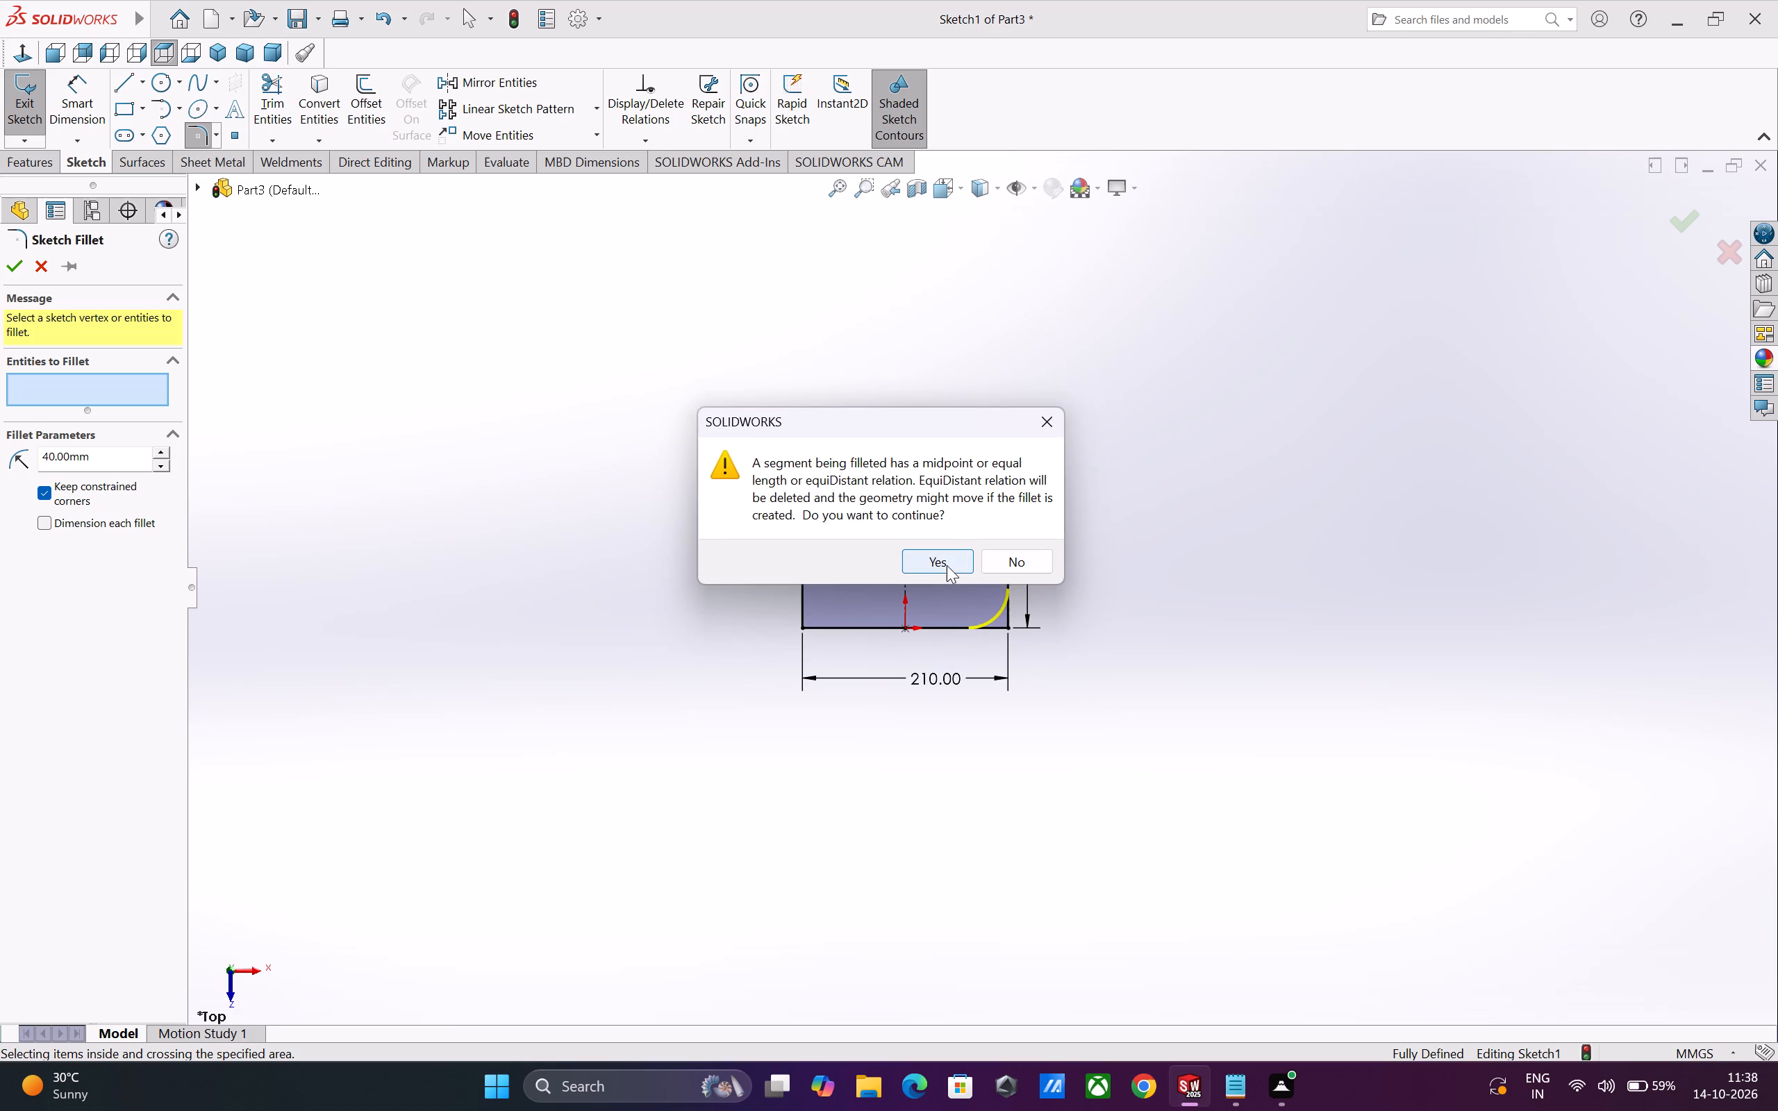
left_click(947, 565)
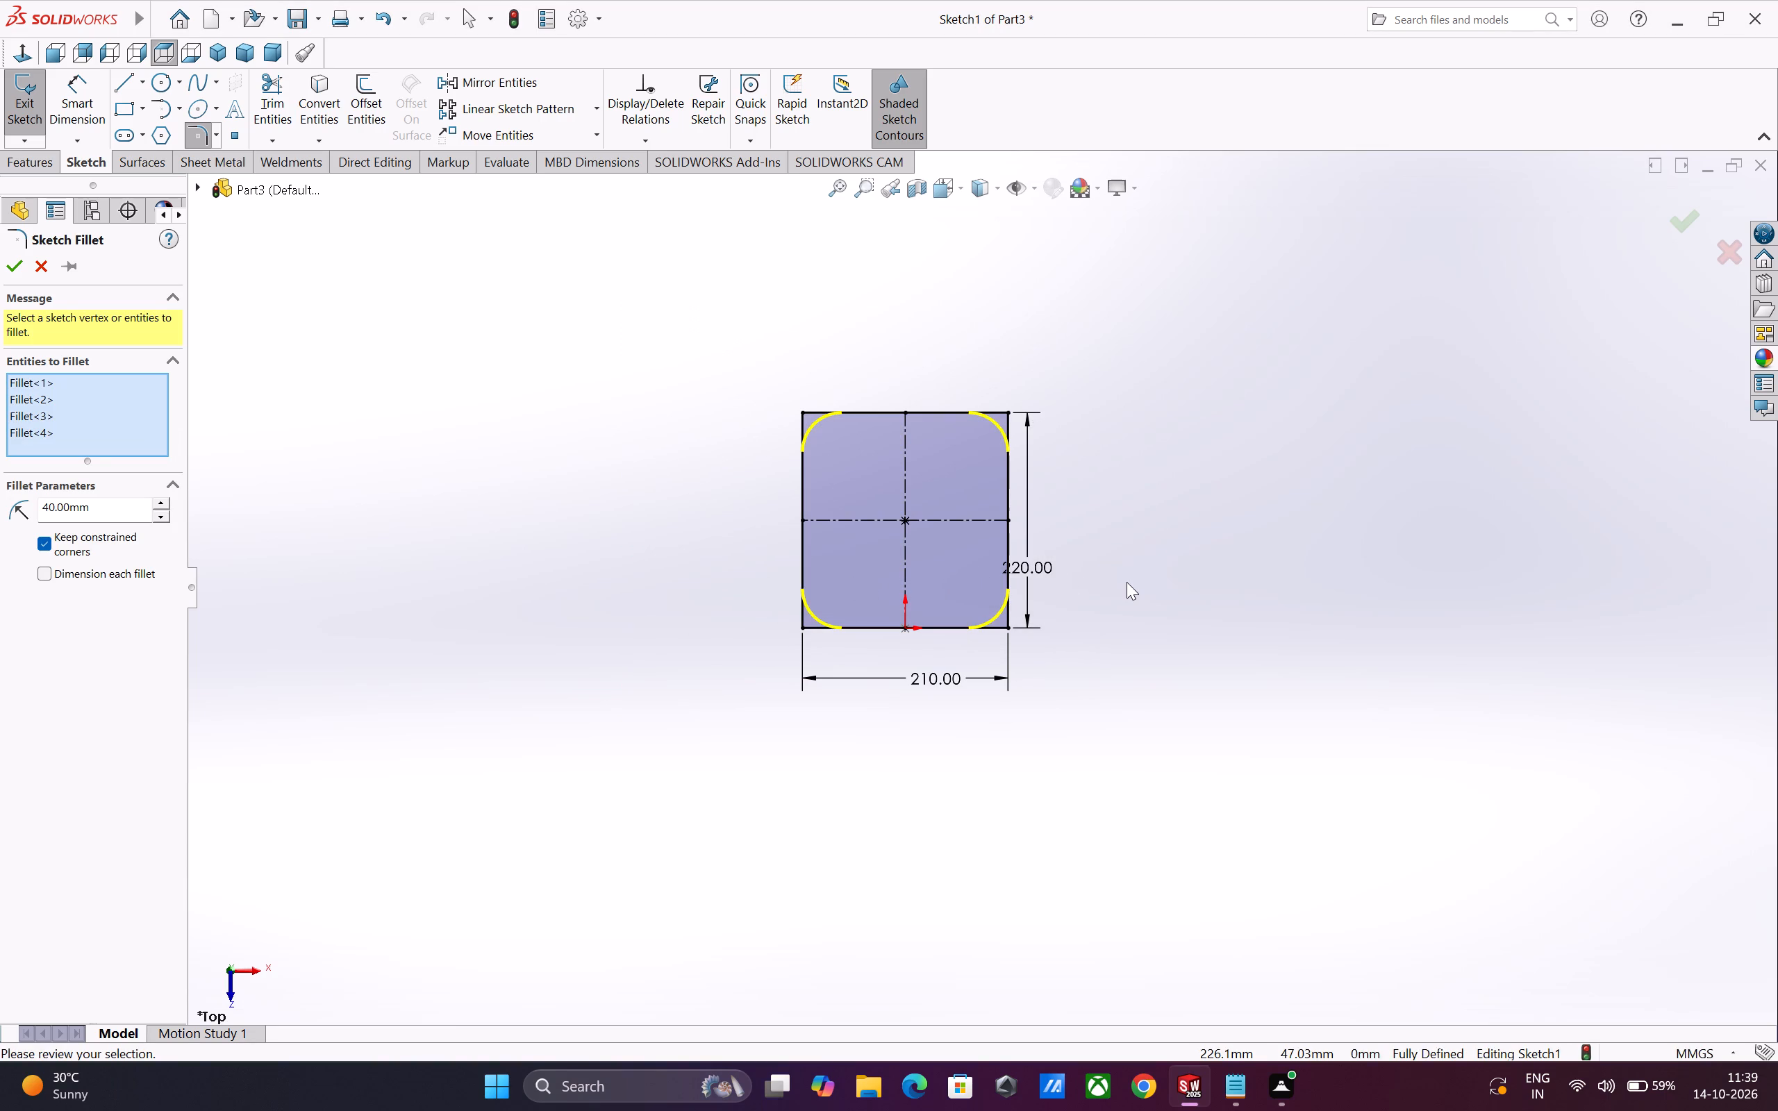
Remove all four corner fillets from the pending Sketch Fillet selection.
left_click(31, 433)
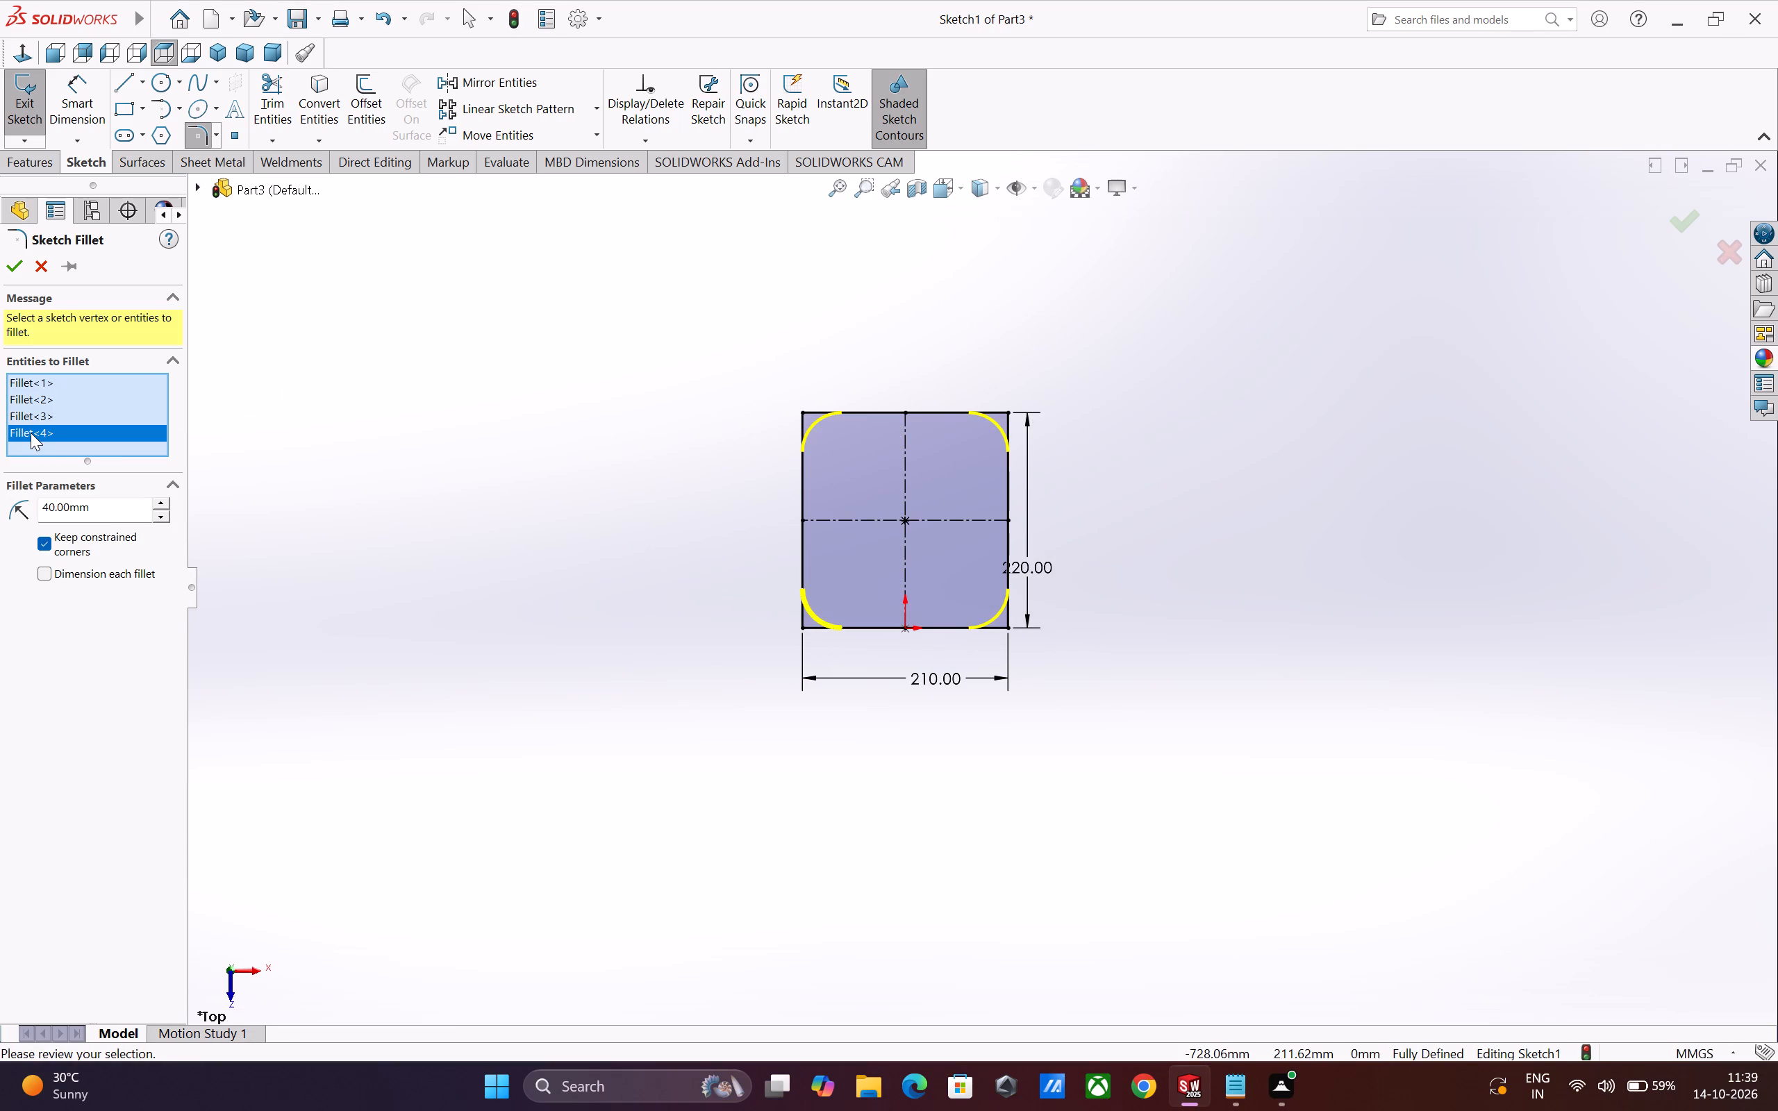
right_click(31, 433)
left_click(63, 468)
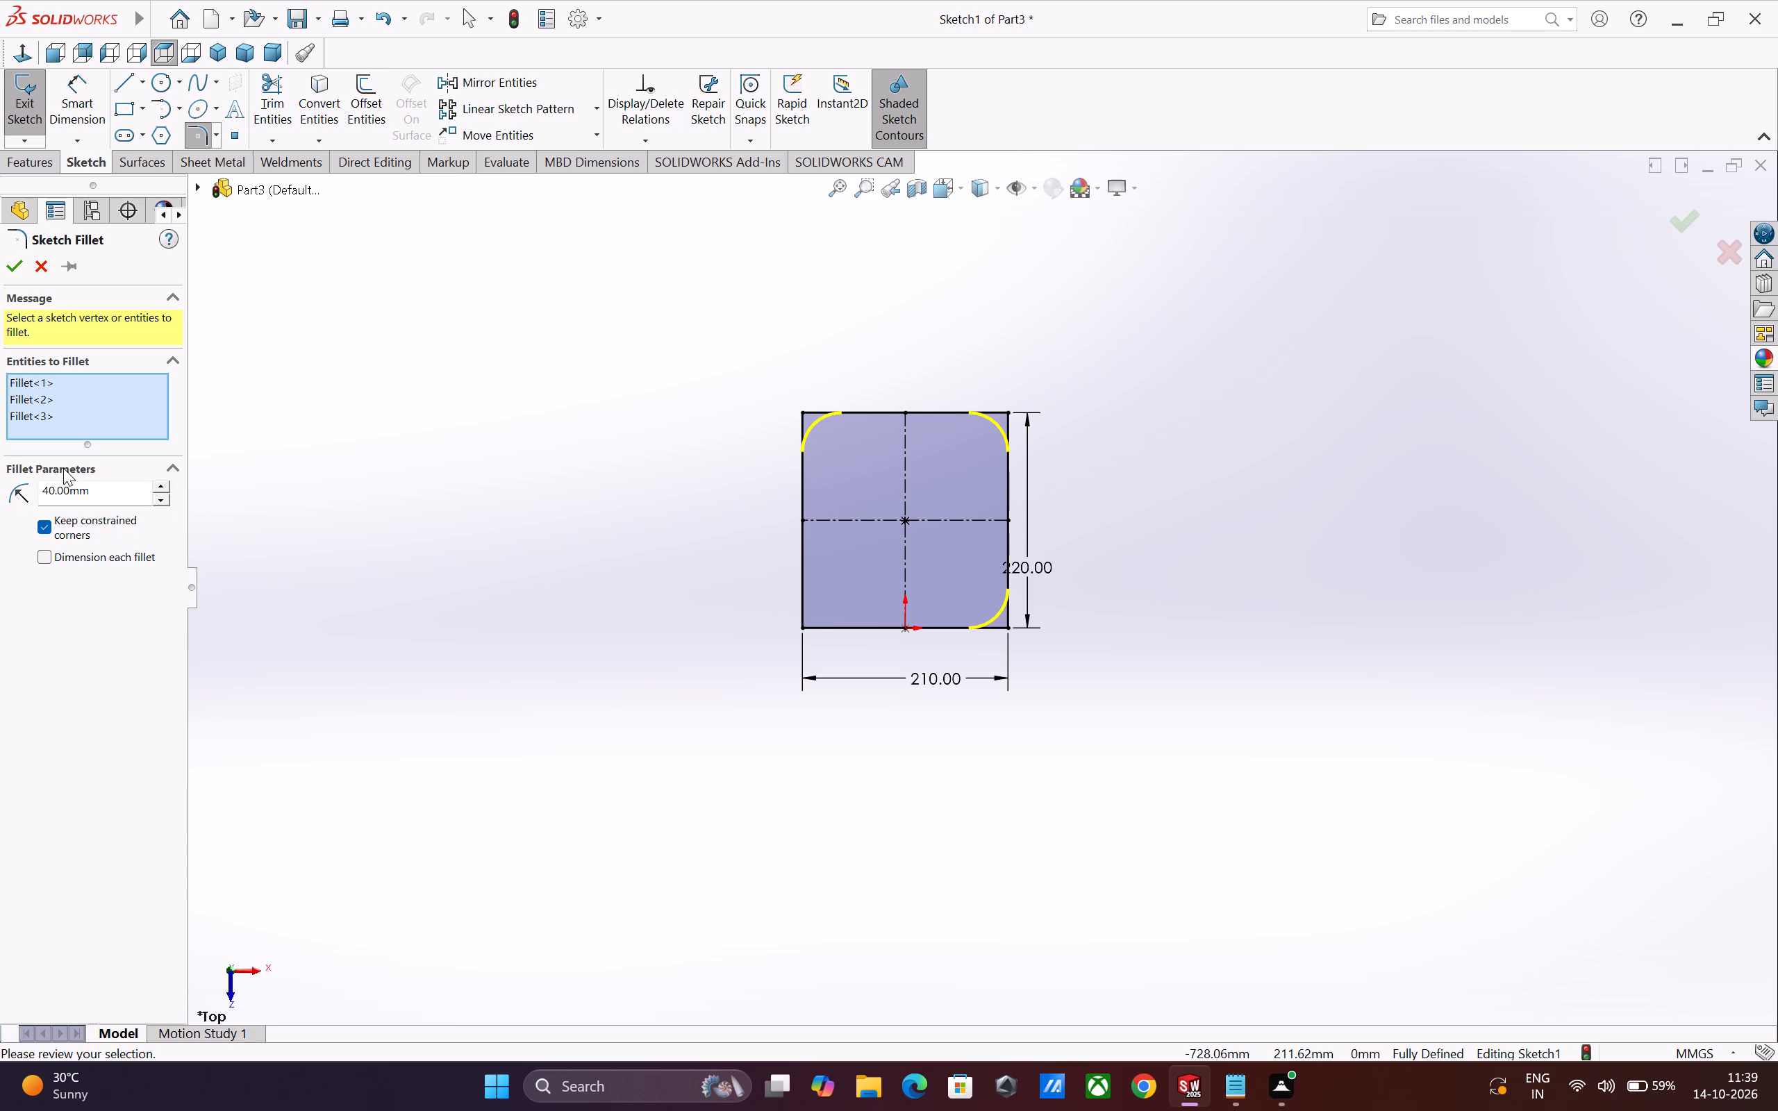
left_click(29, 375)
right_click(29, 375)
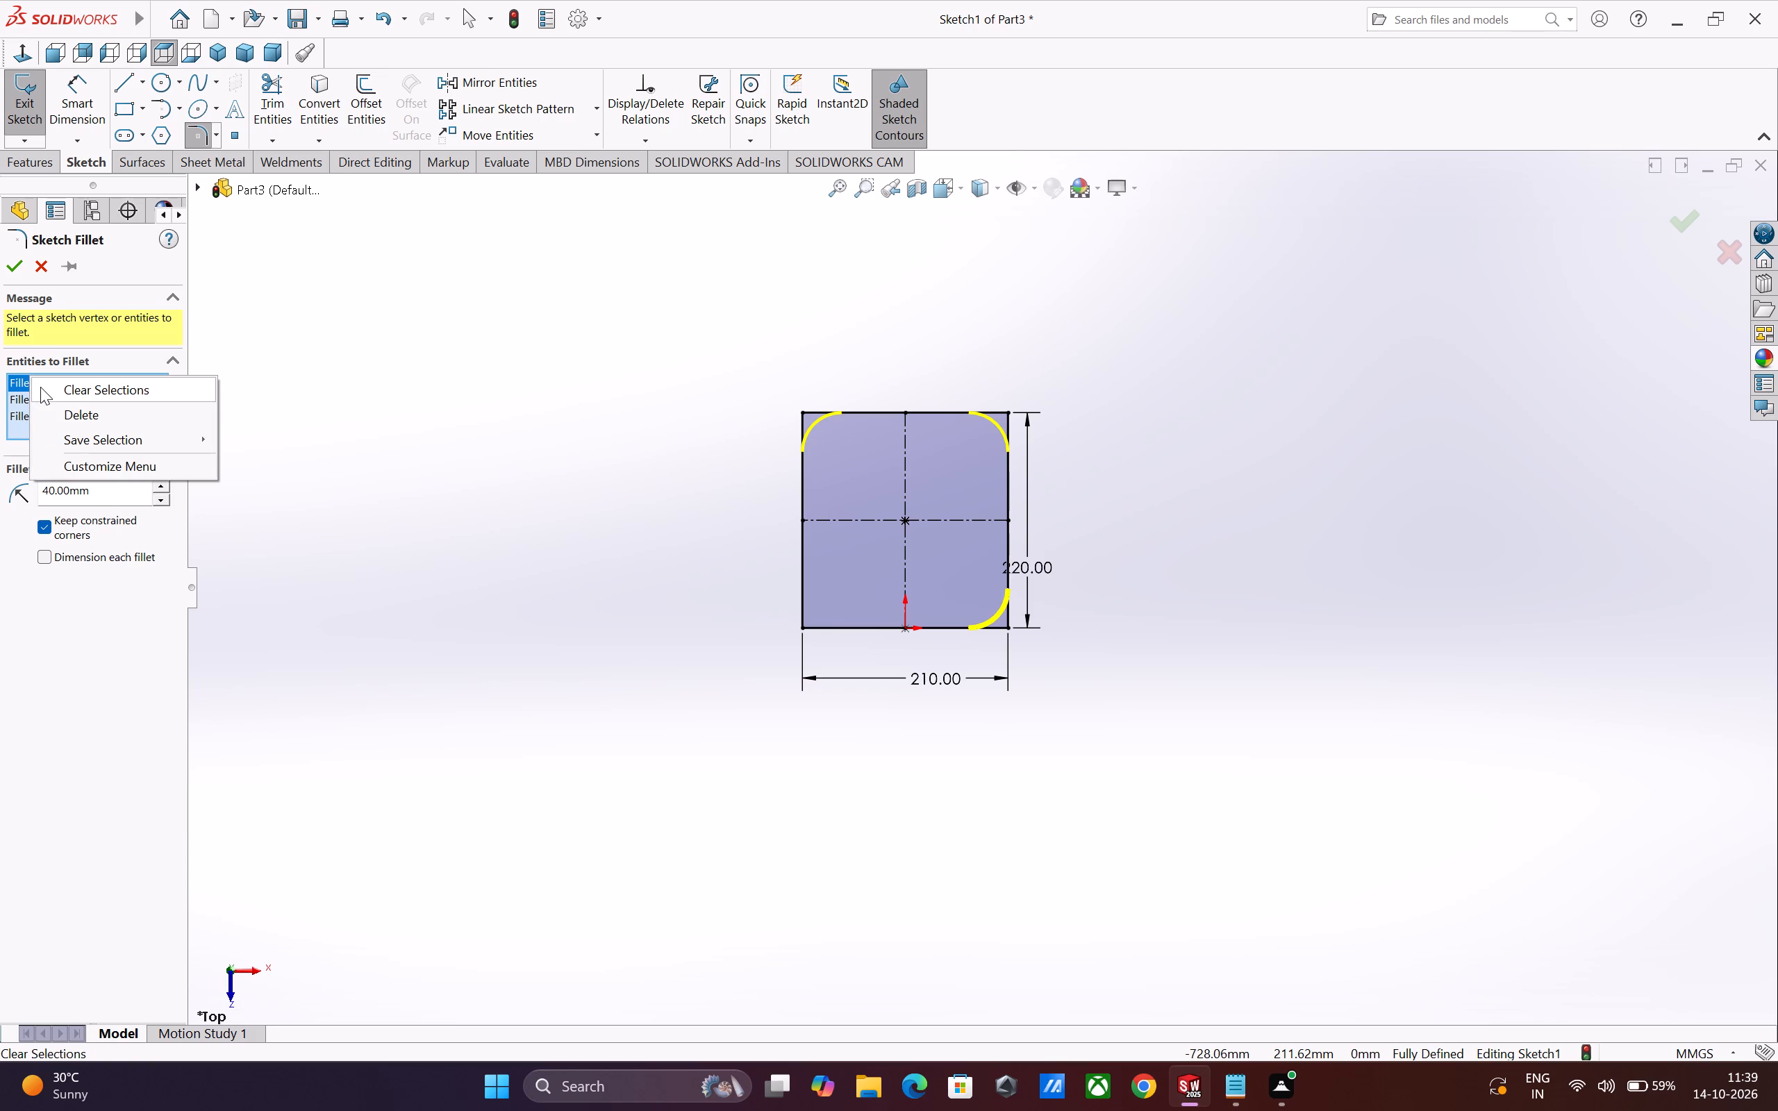
left_click(63, 408)
right_click(48, 387)
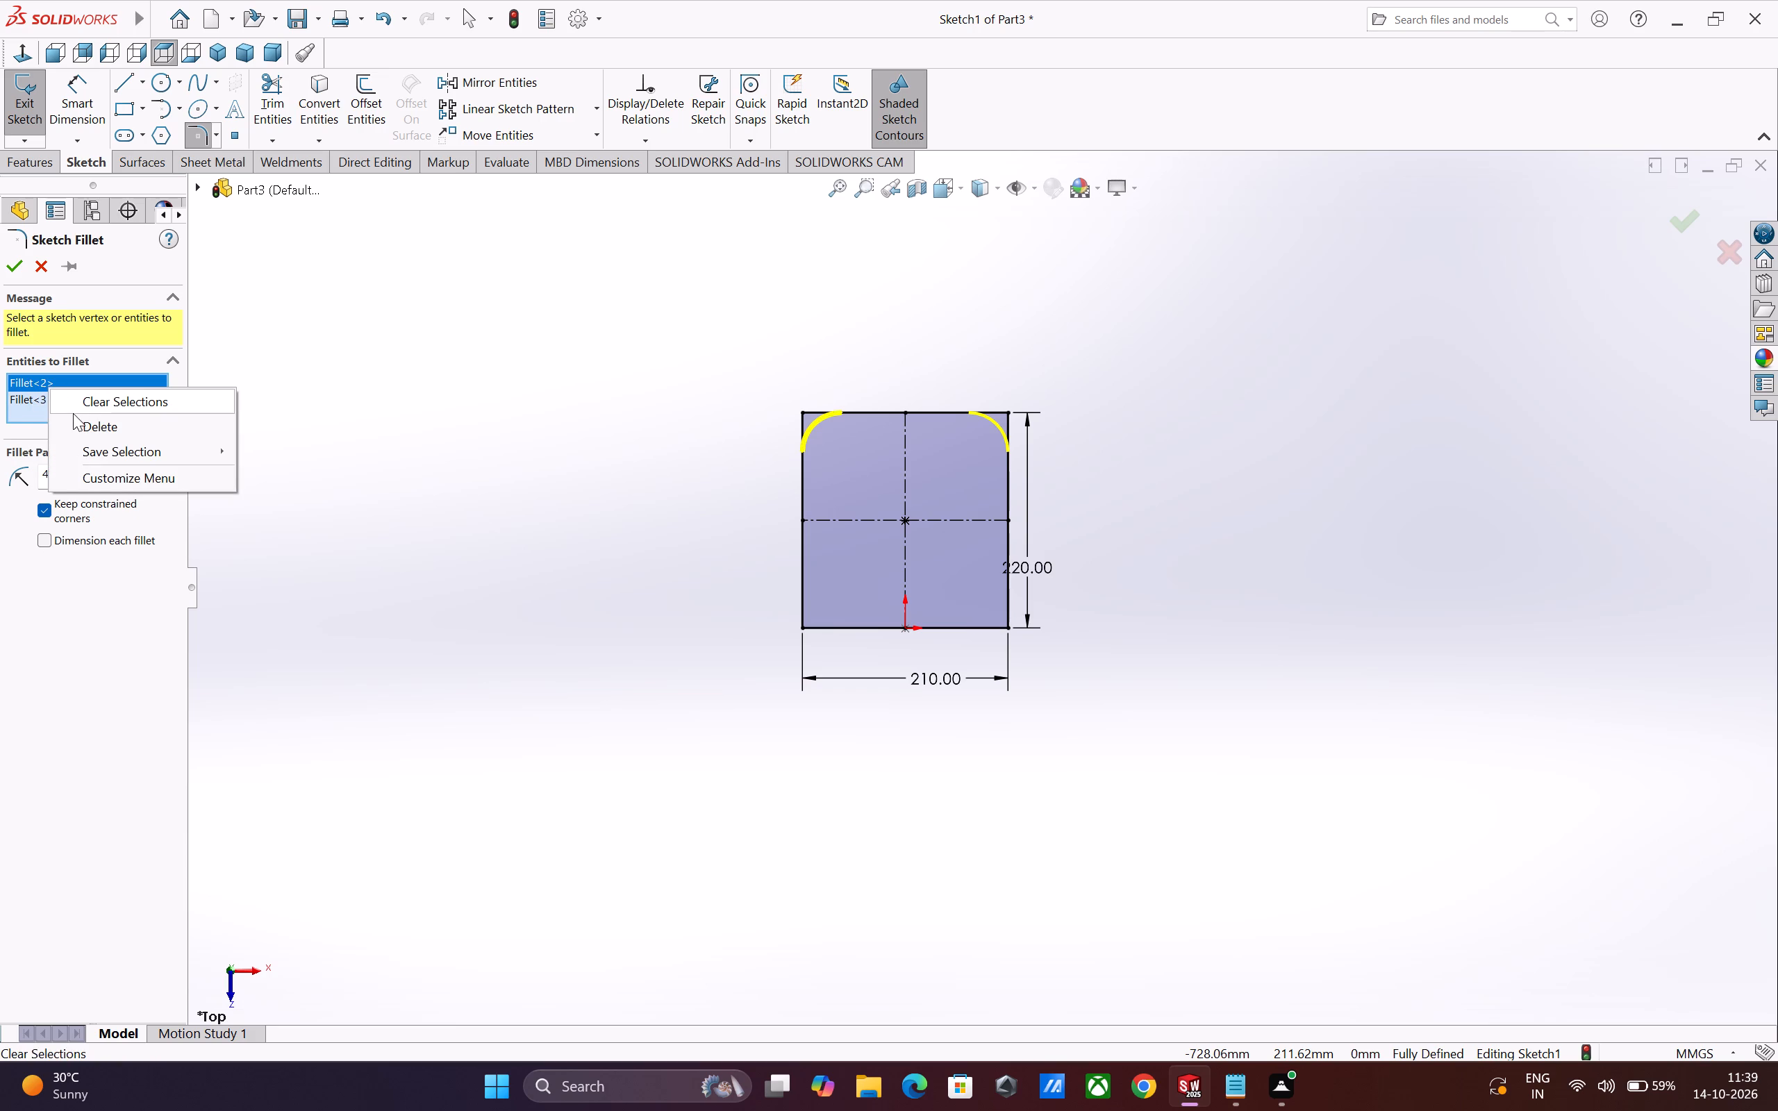
left_click(78, 425)
right_click(48, 381)
left_click(77, 399)
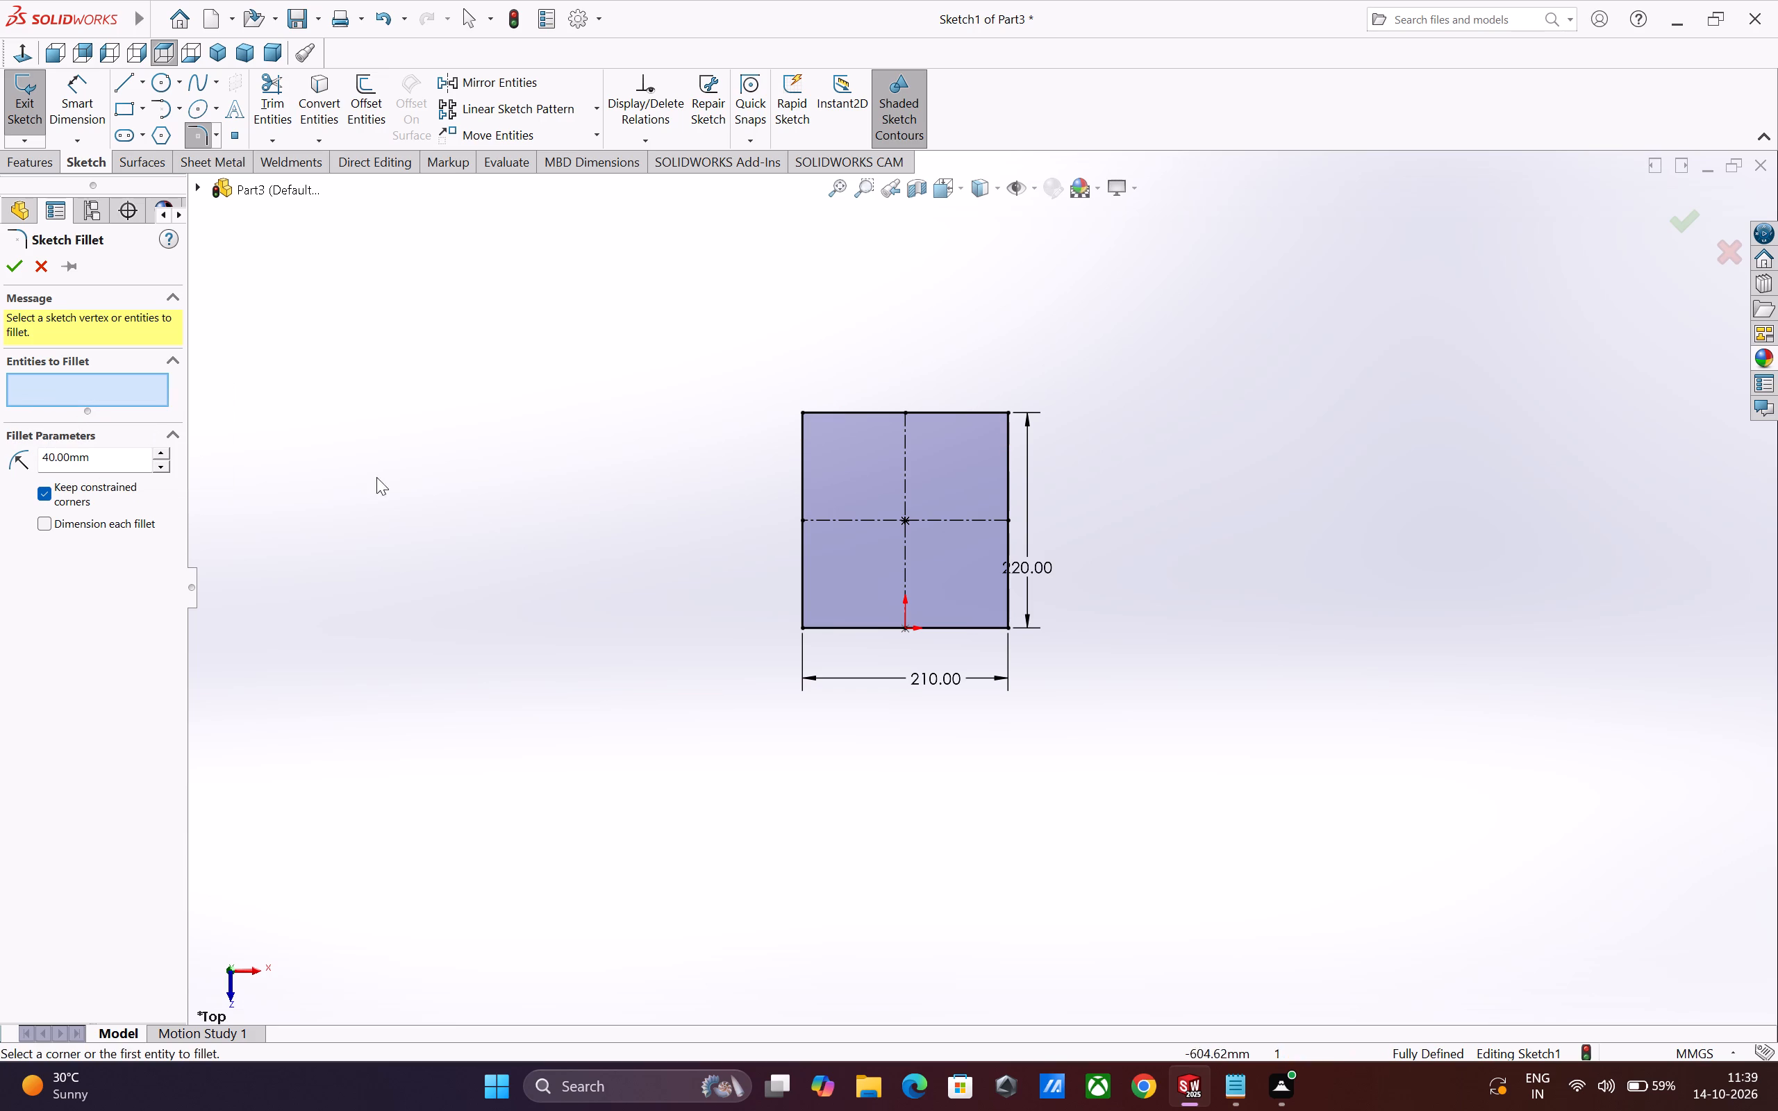
Apply 40 mm sketch fillets to the rectangle's two lower corners only, accepting deletion of the affected relations.
left_click(804, 627)
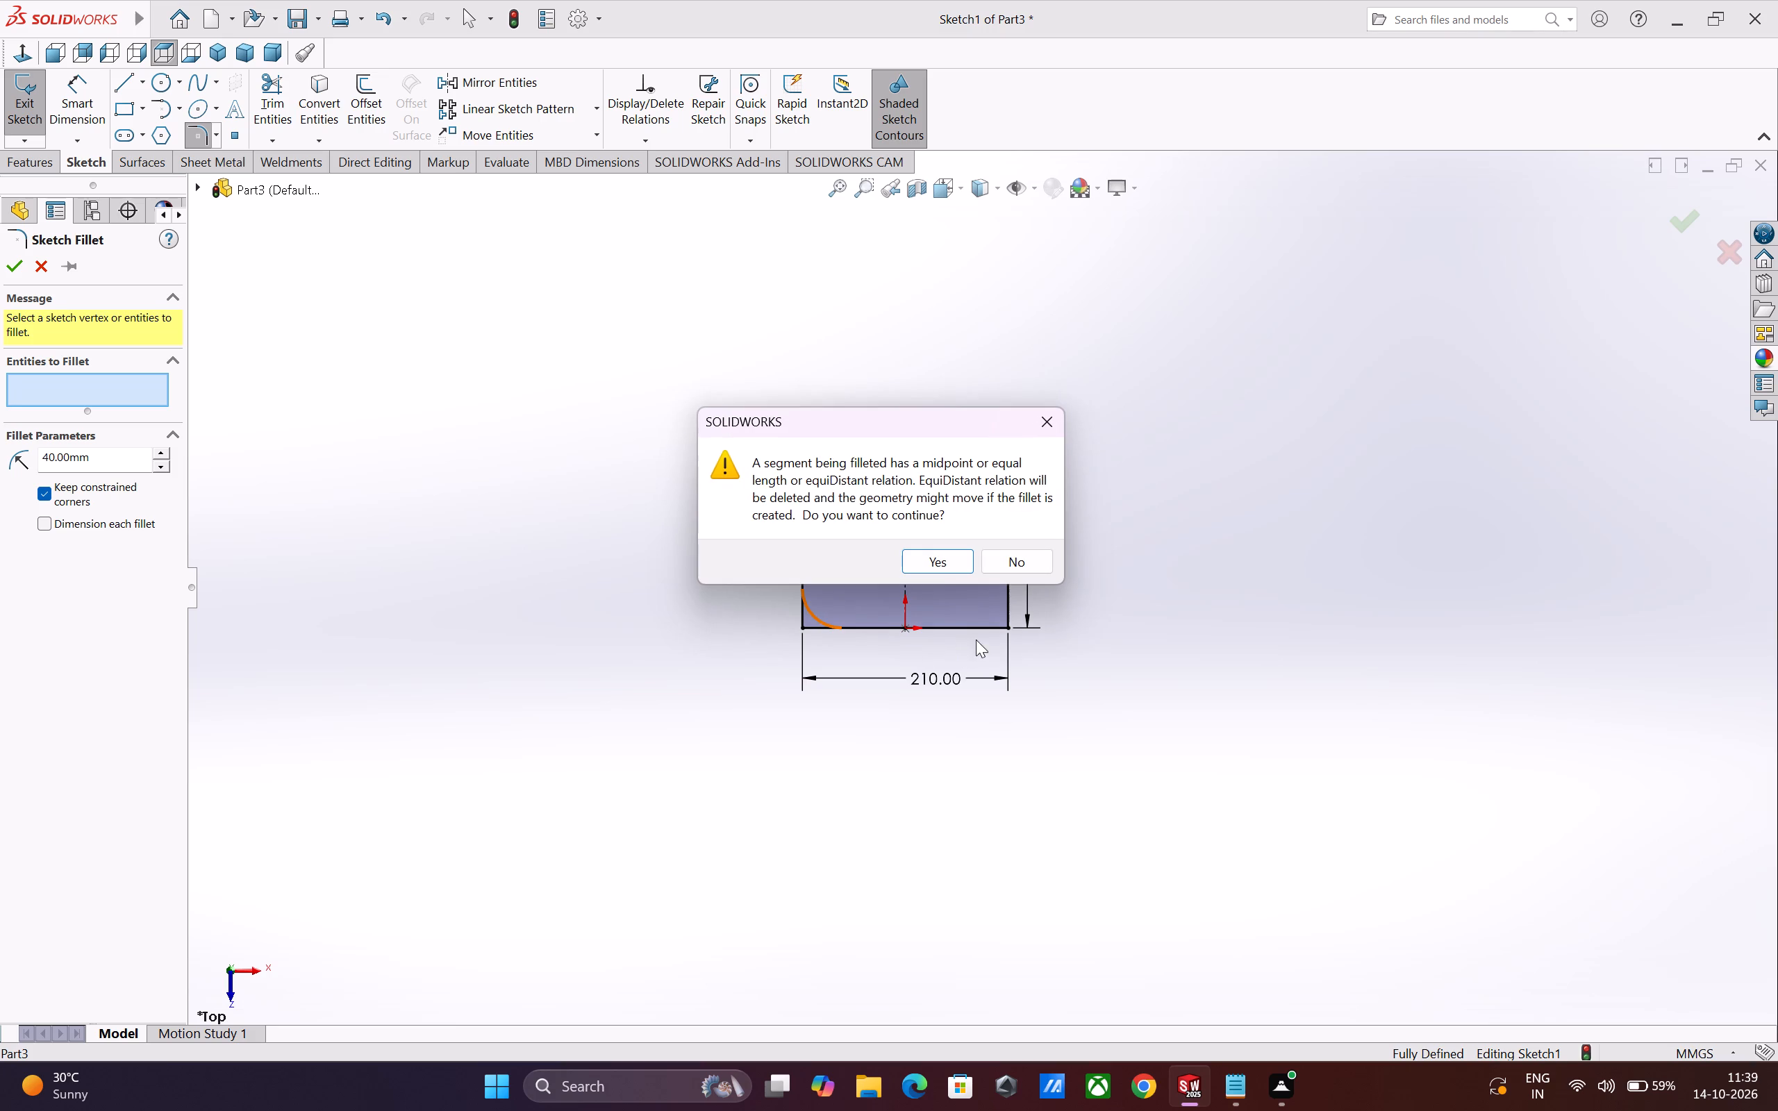
left_click(936, 574)
left_click(938, 567)
left_click(1005, 624)
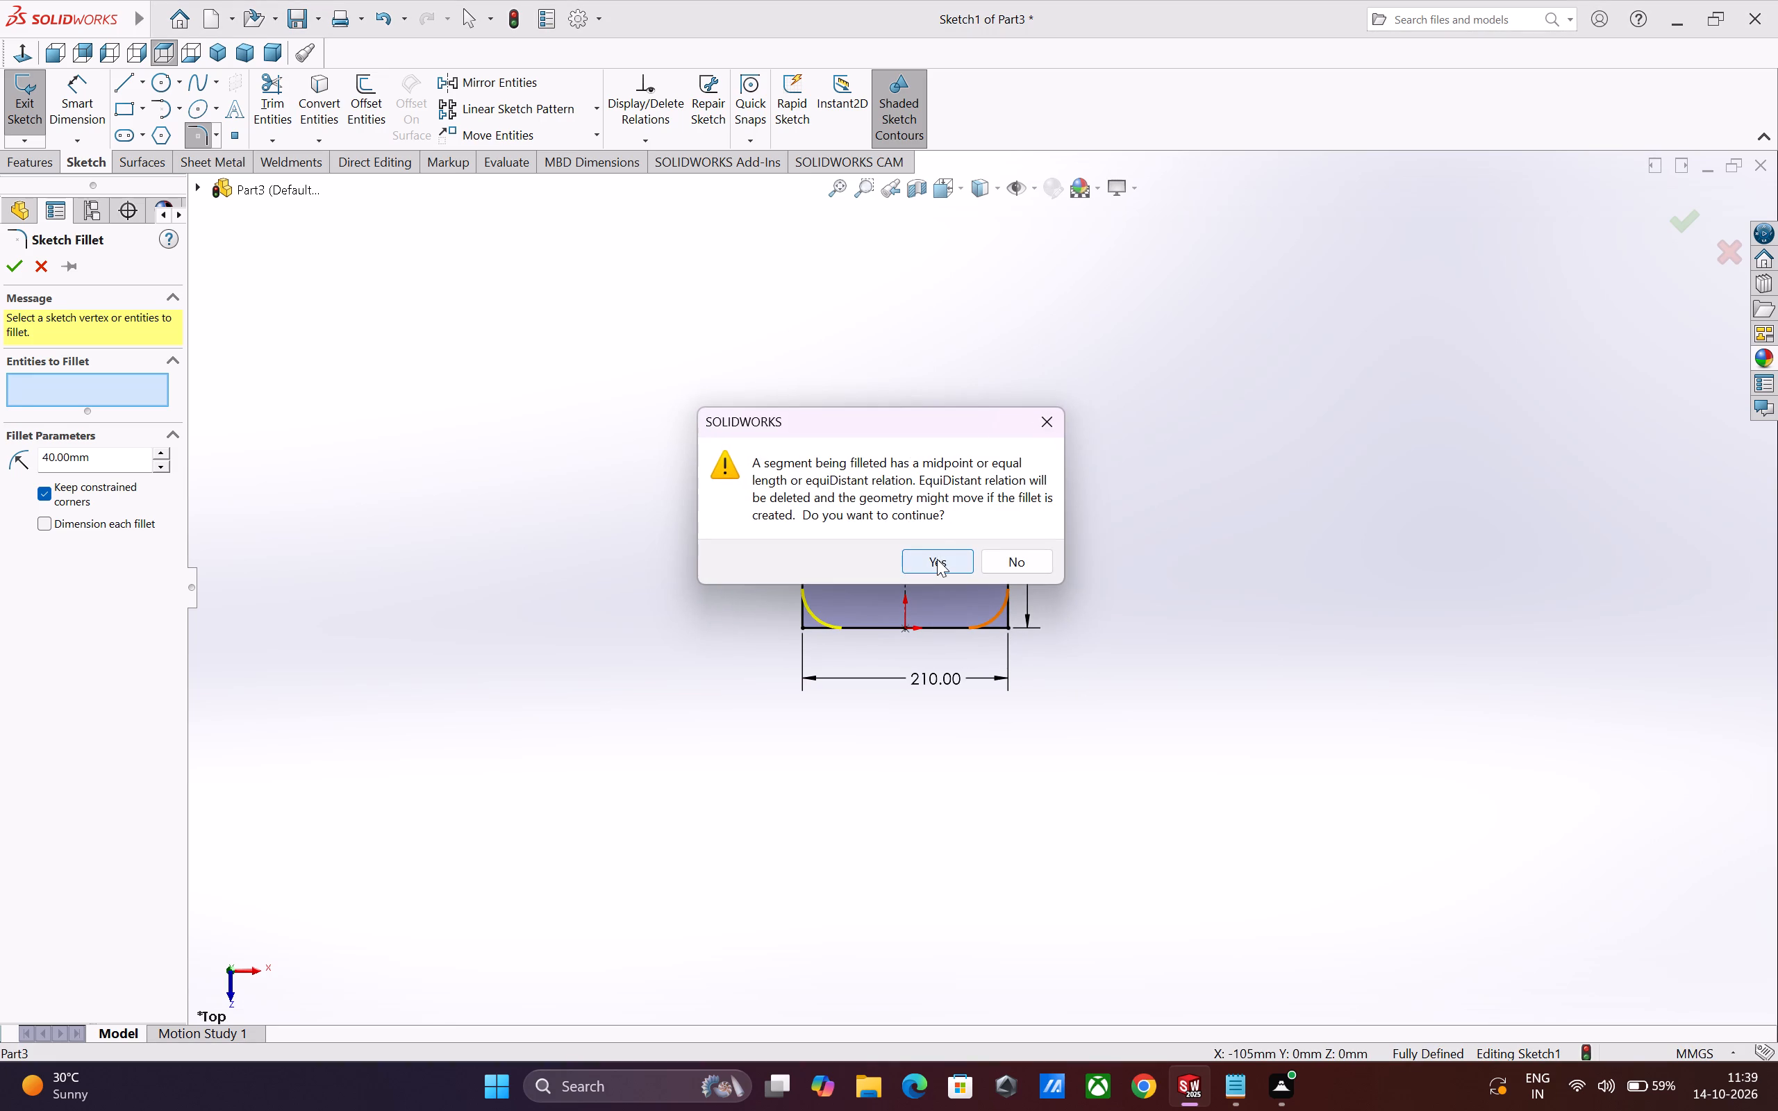
left_click(937, 559)
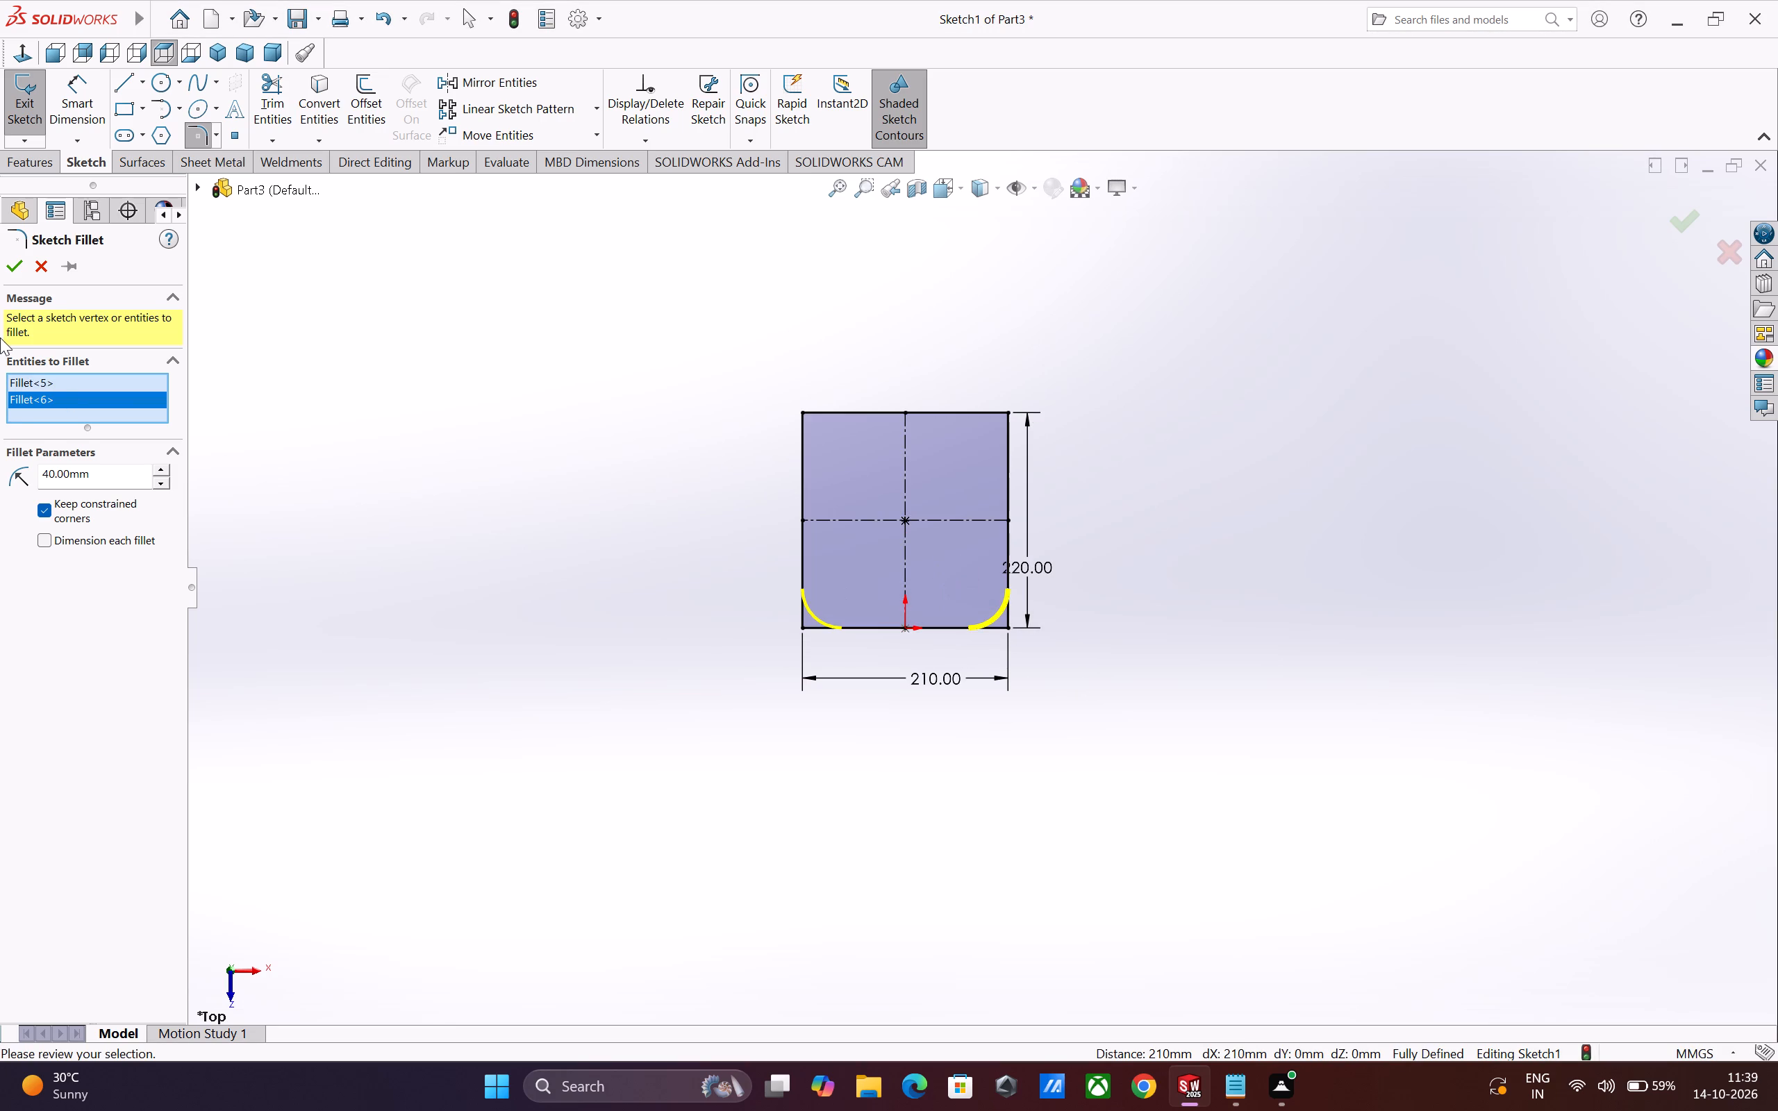
left_click(13, 278)
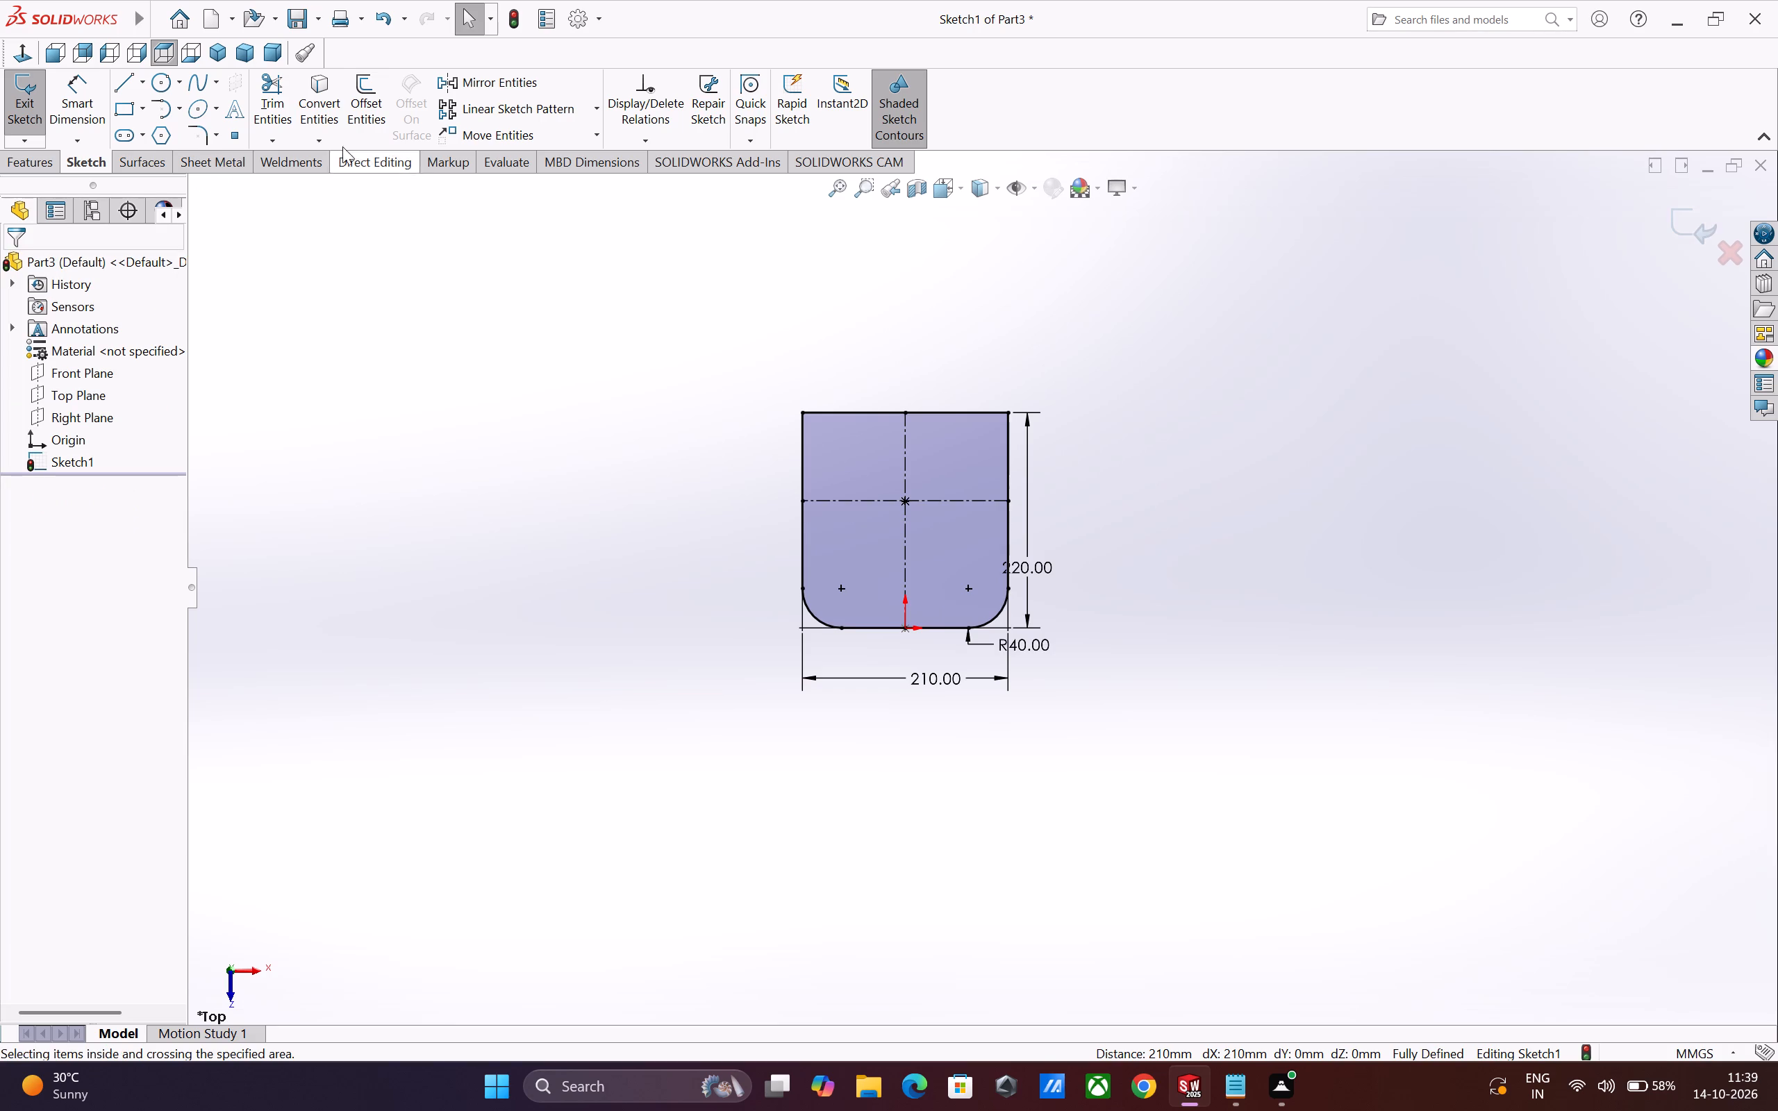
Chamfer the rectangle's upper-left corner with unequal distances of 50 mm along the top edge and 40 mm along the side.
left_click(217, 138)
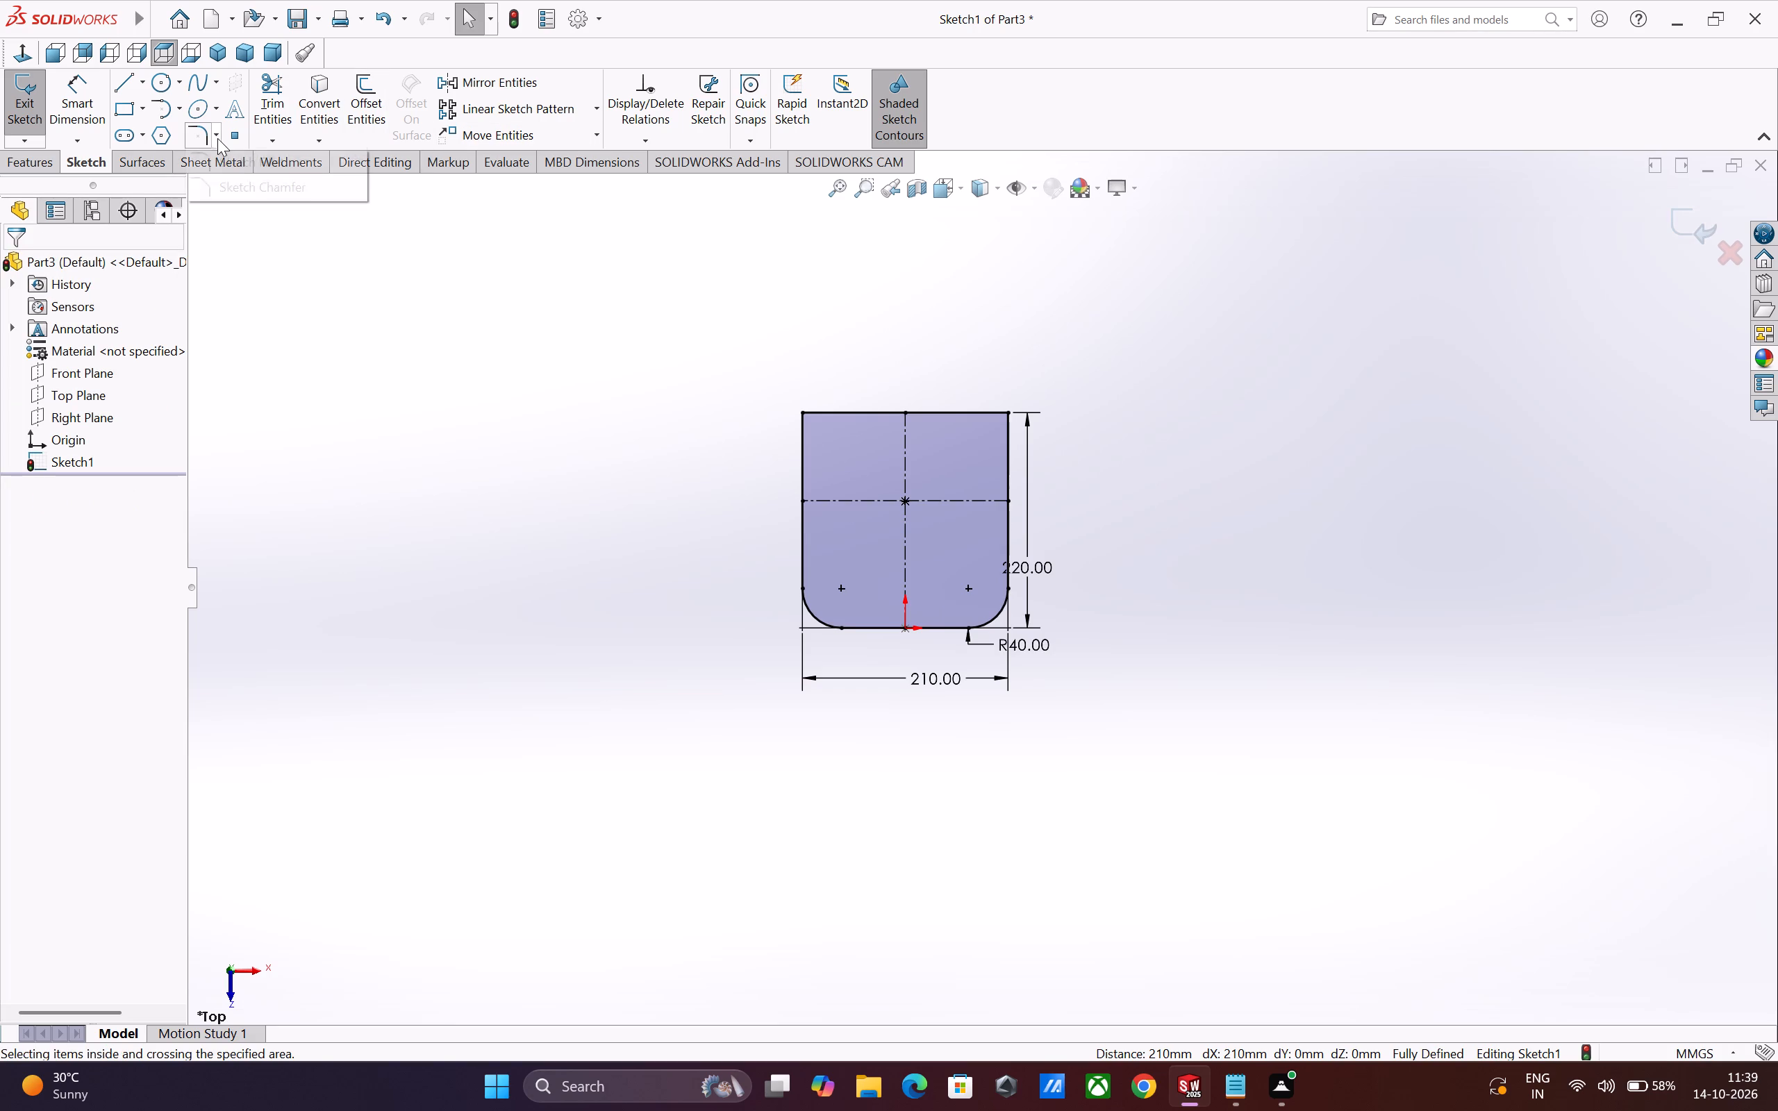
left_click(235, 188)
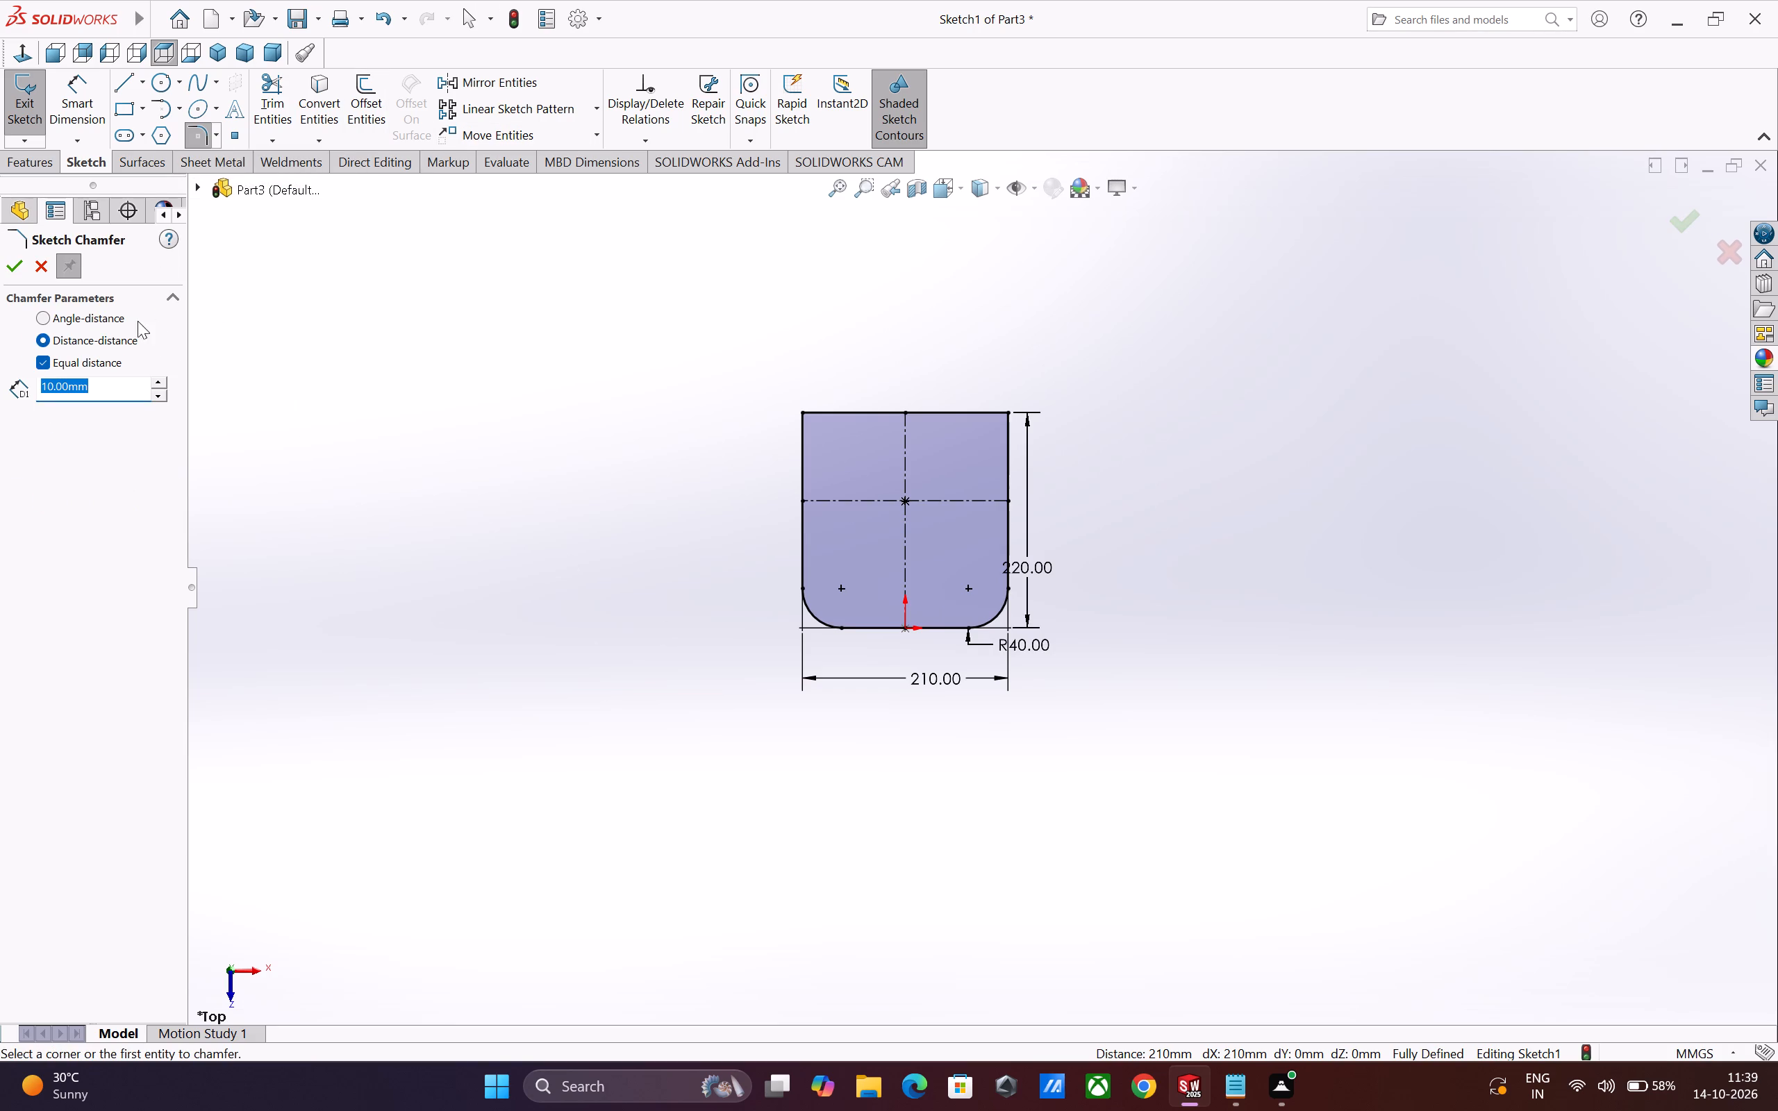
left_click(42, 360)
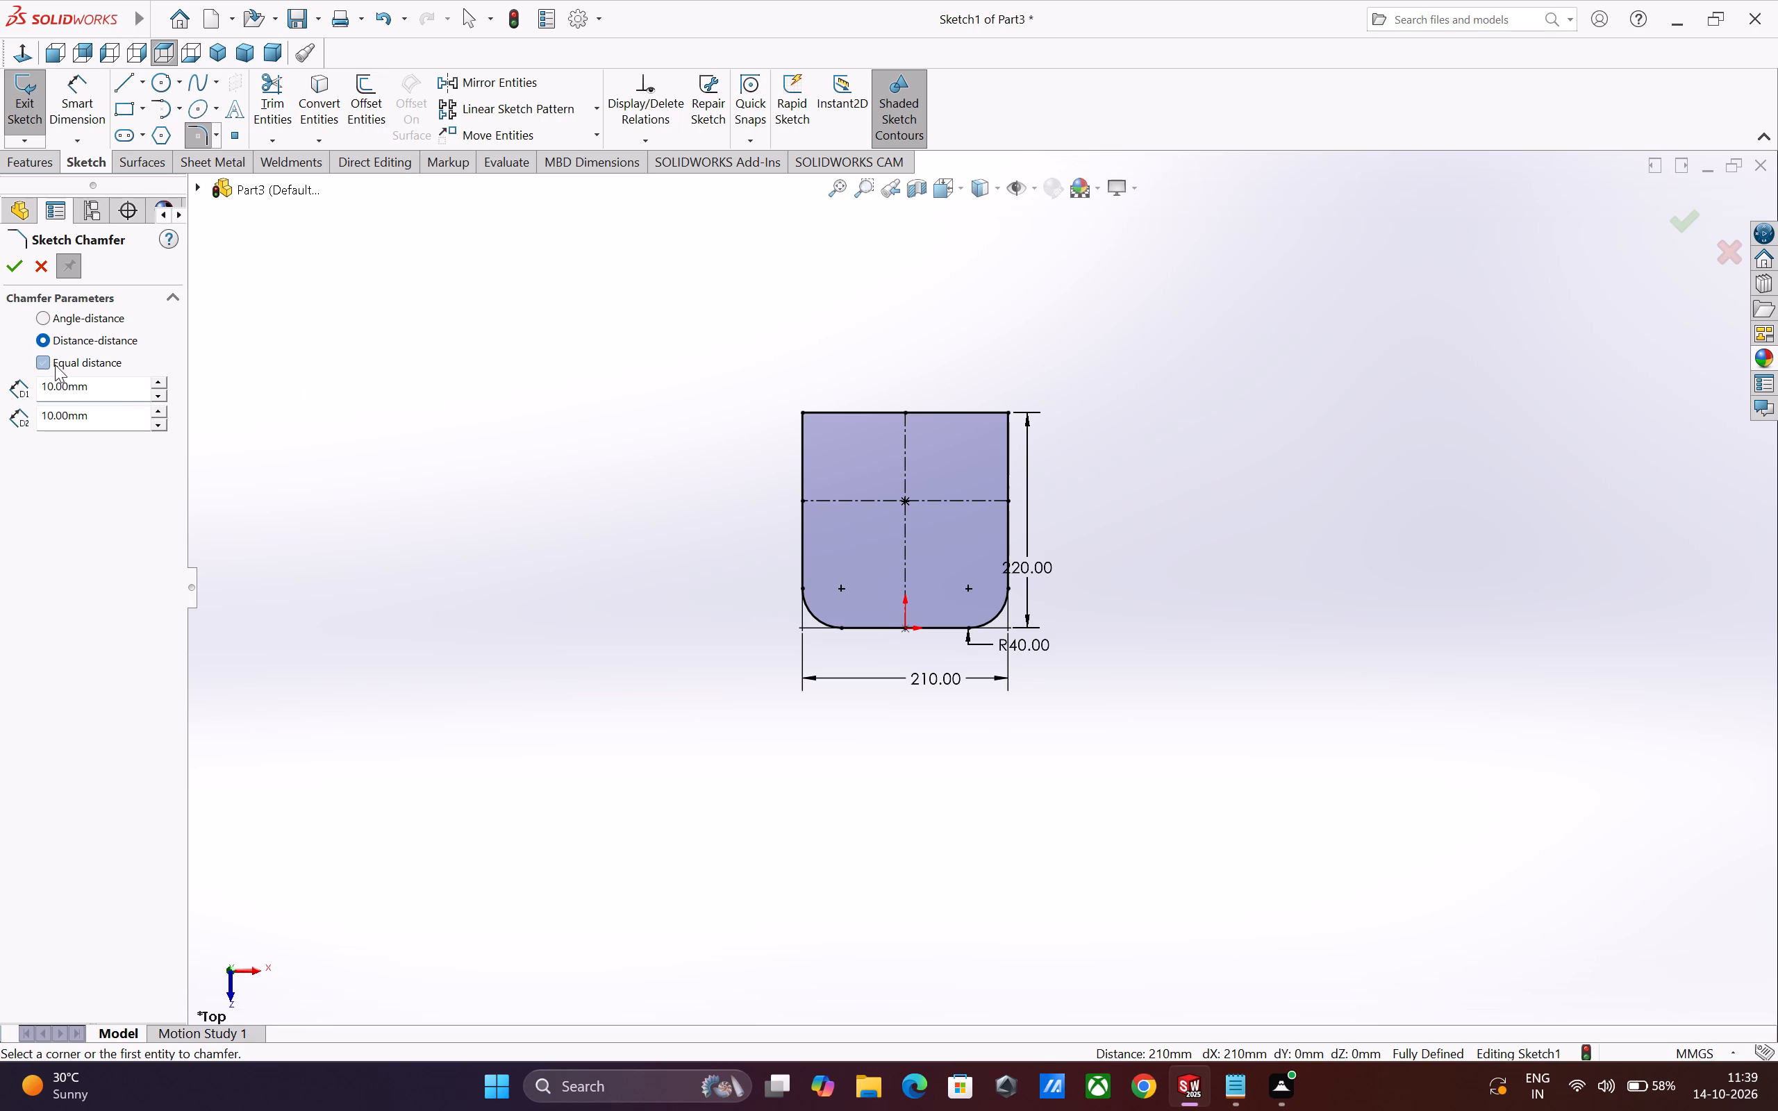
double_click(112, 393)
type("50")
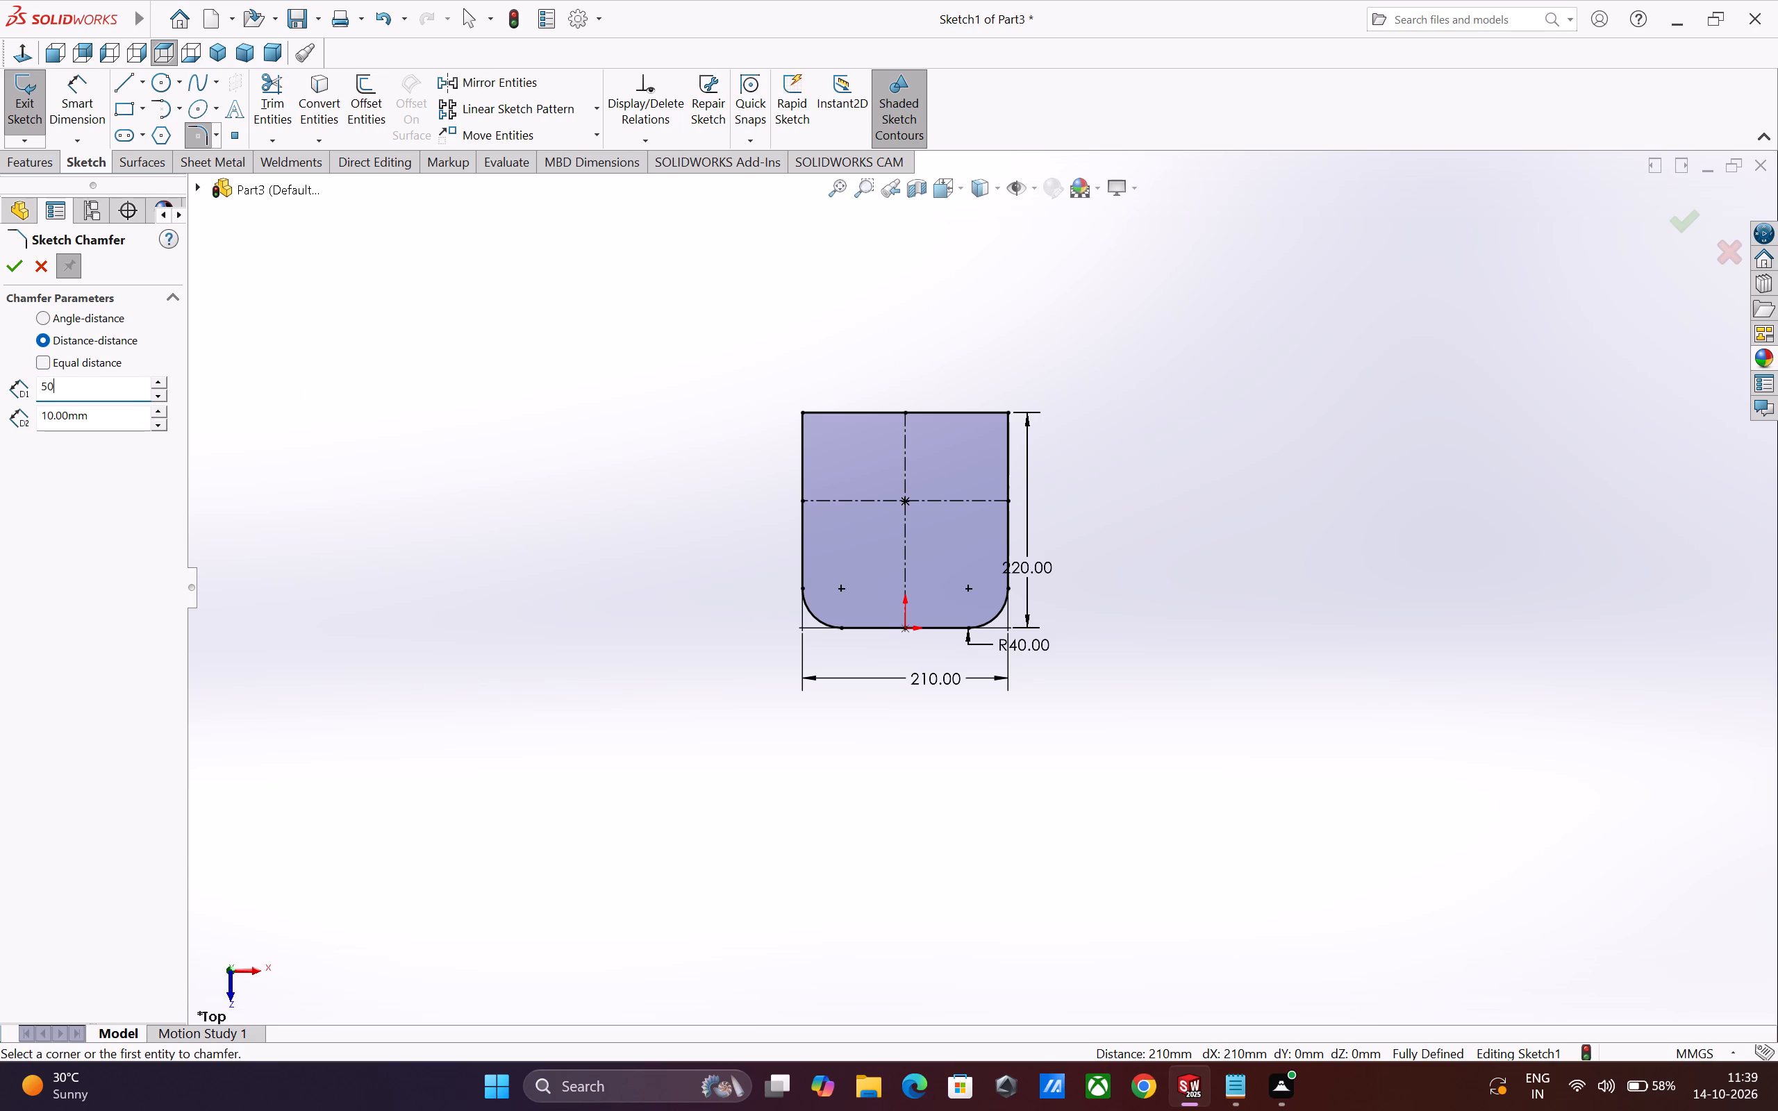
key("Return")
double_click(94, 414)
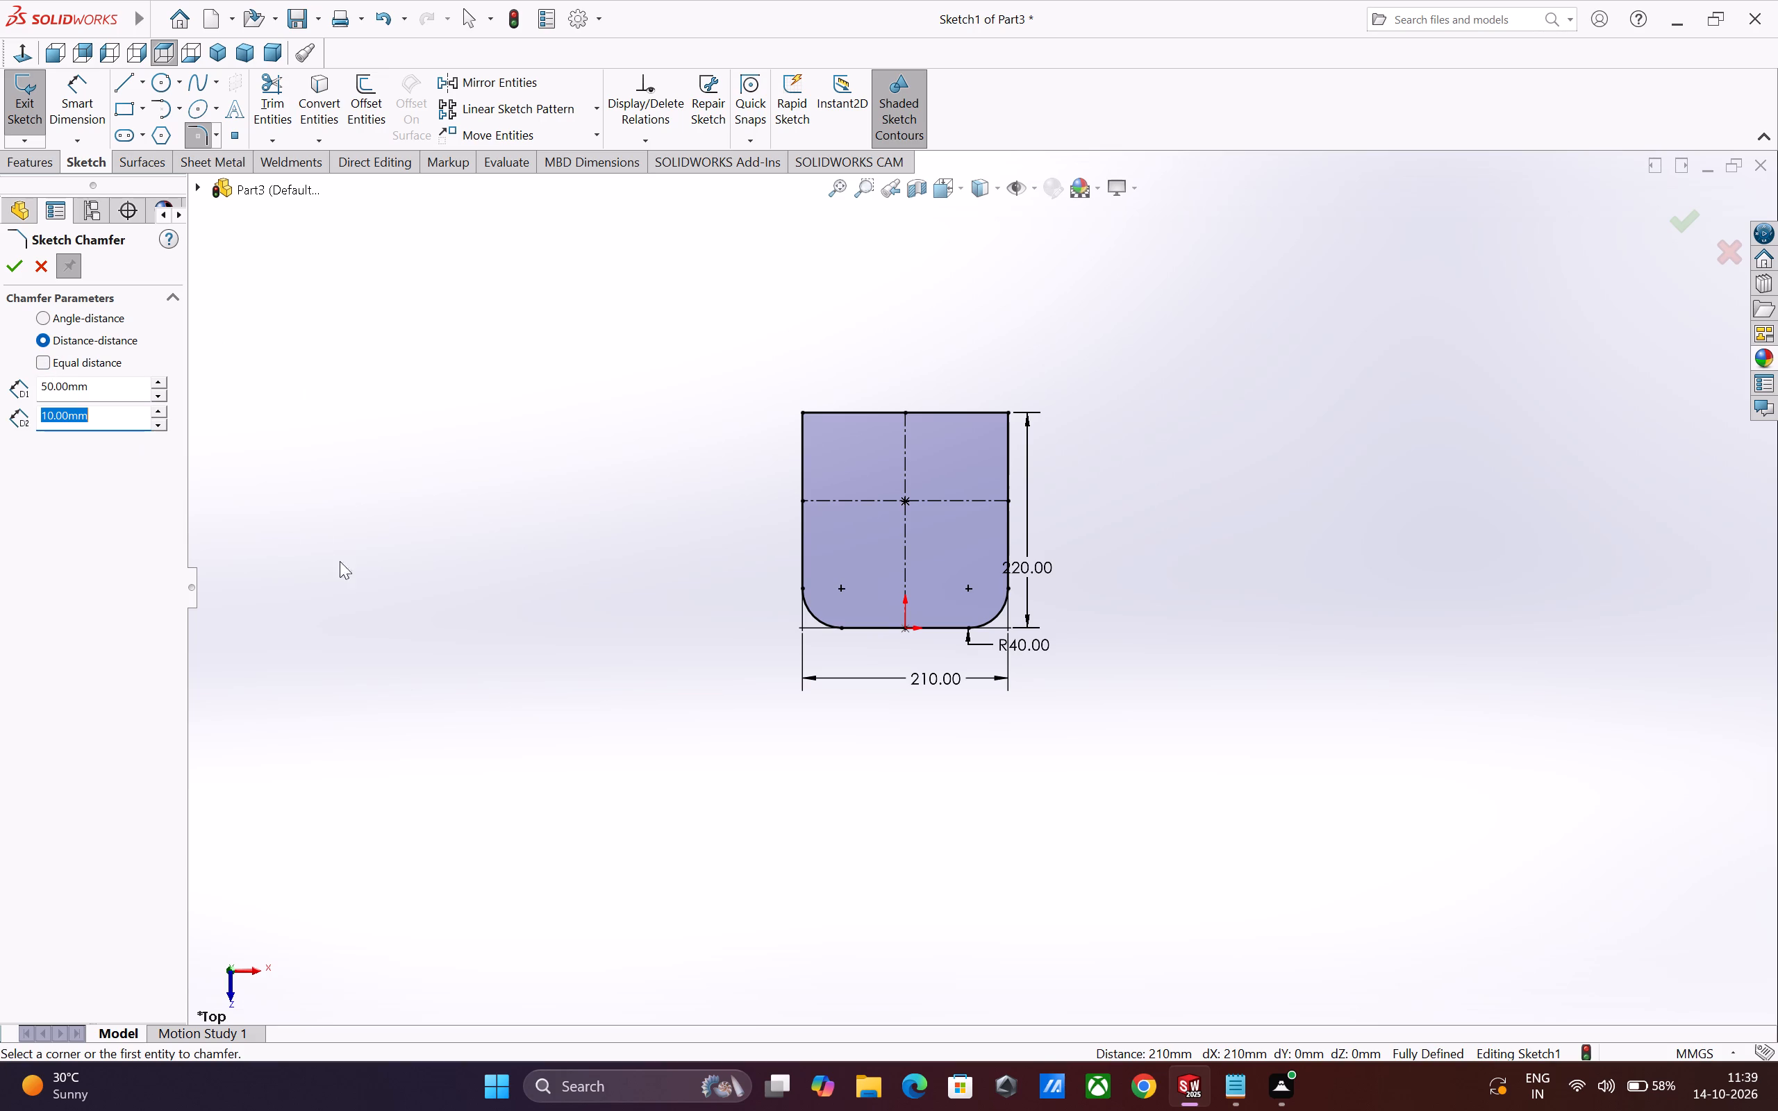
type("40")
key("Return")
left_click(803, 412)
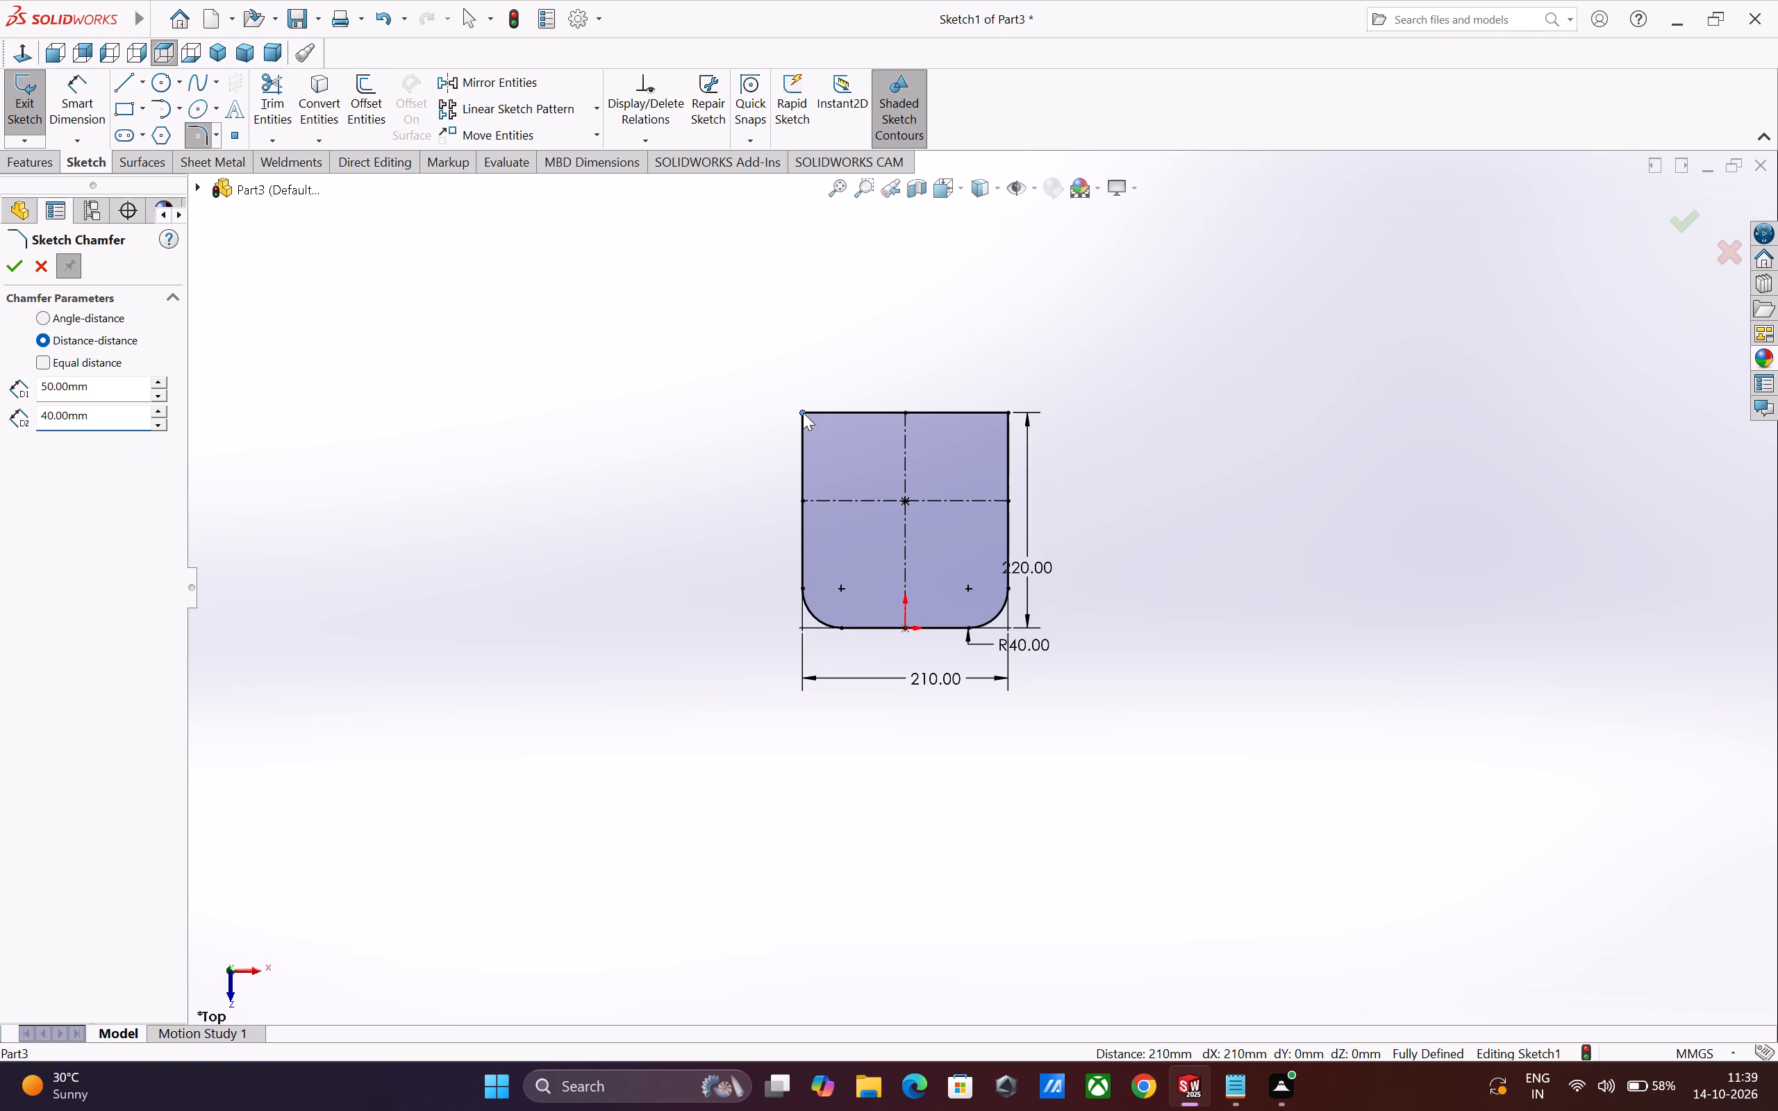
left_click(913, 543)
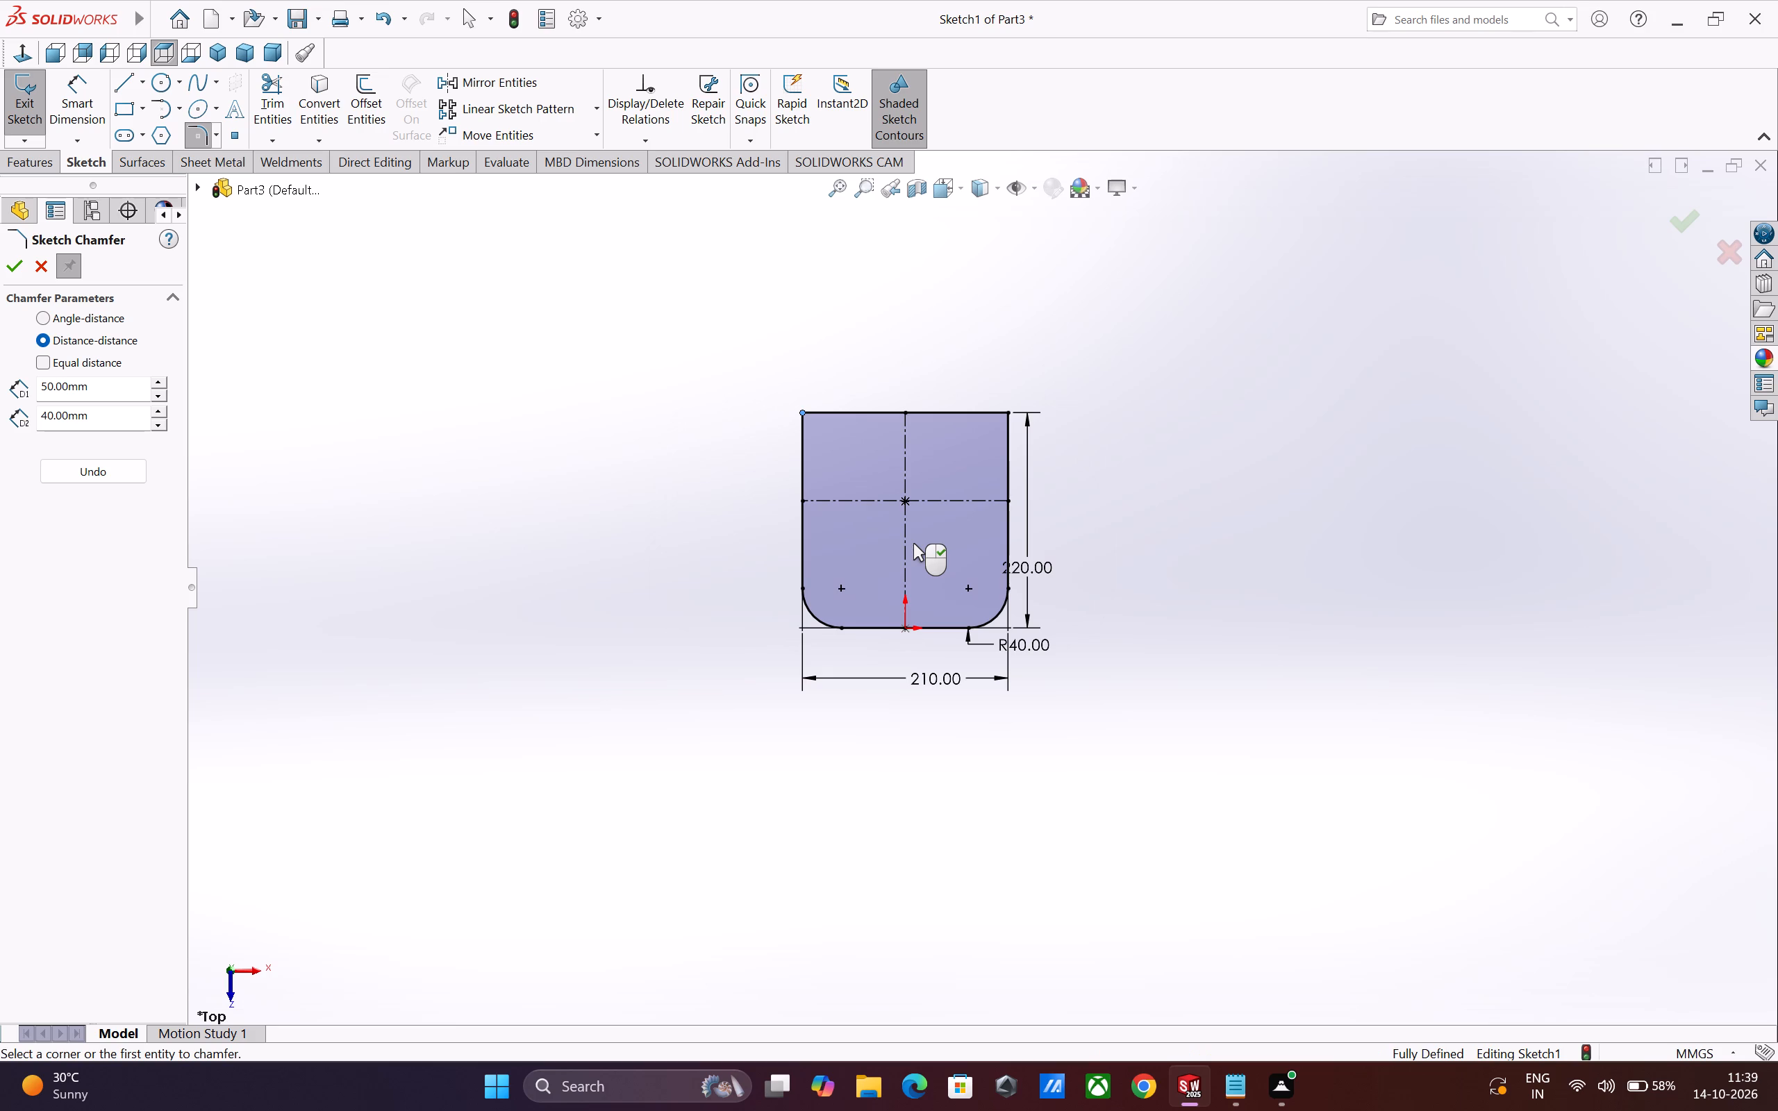
Undo the upper-left chamfer and recreate it with 40 mm along the top edge and 50 mm along the side, accepting the constraint loss.
double_click(92, 393)
type("40")
key("Return")
double_click(96, 419)
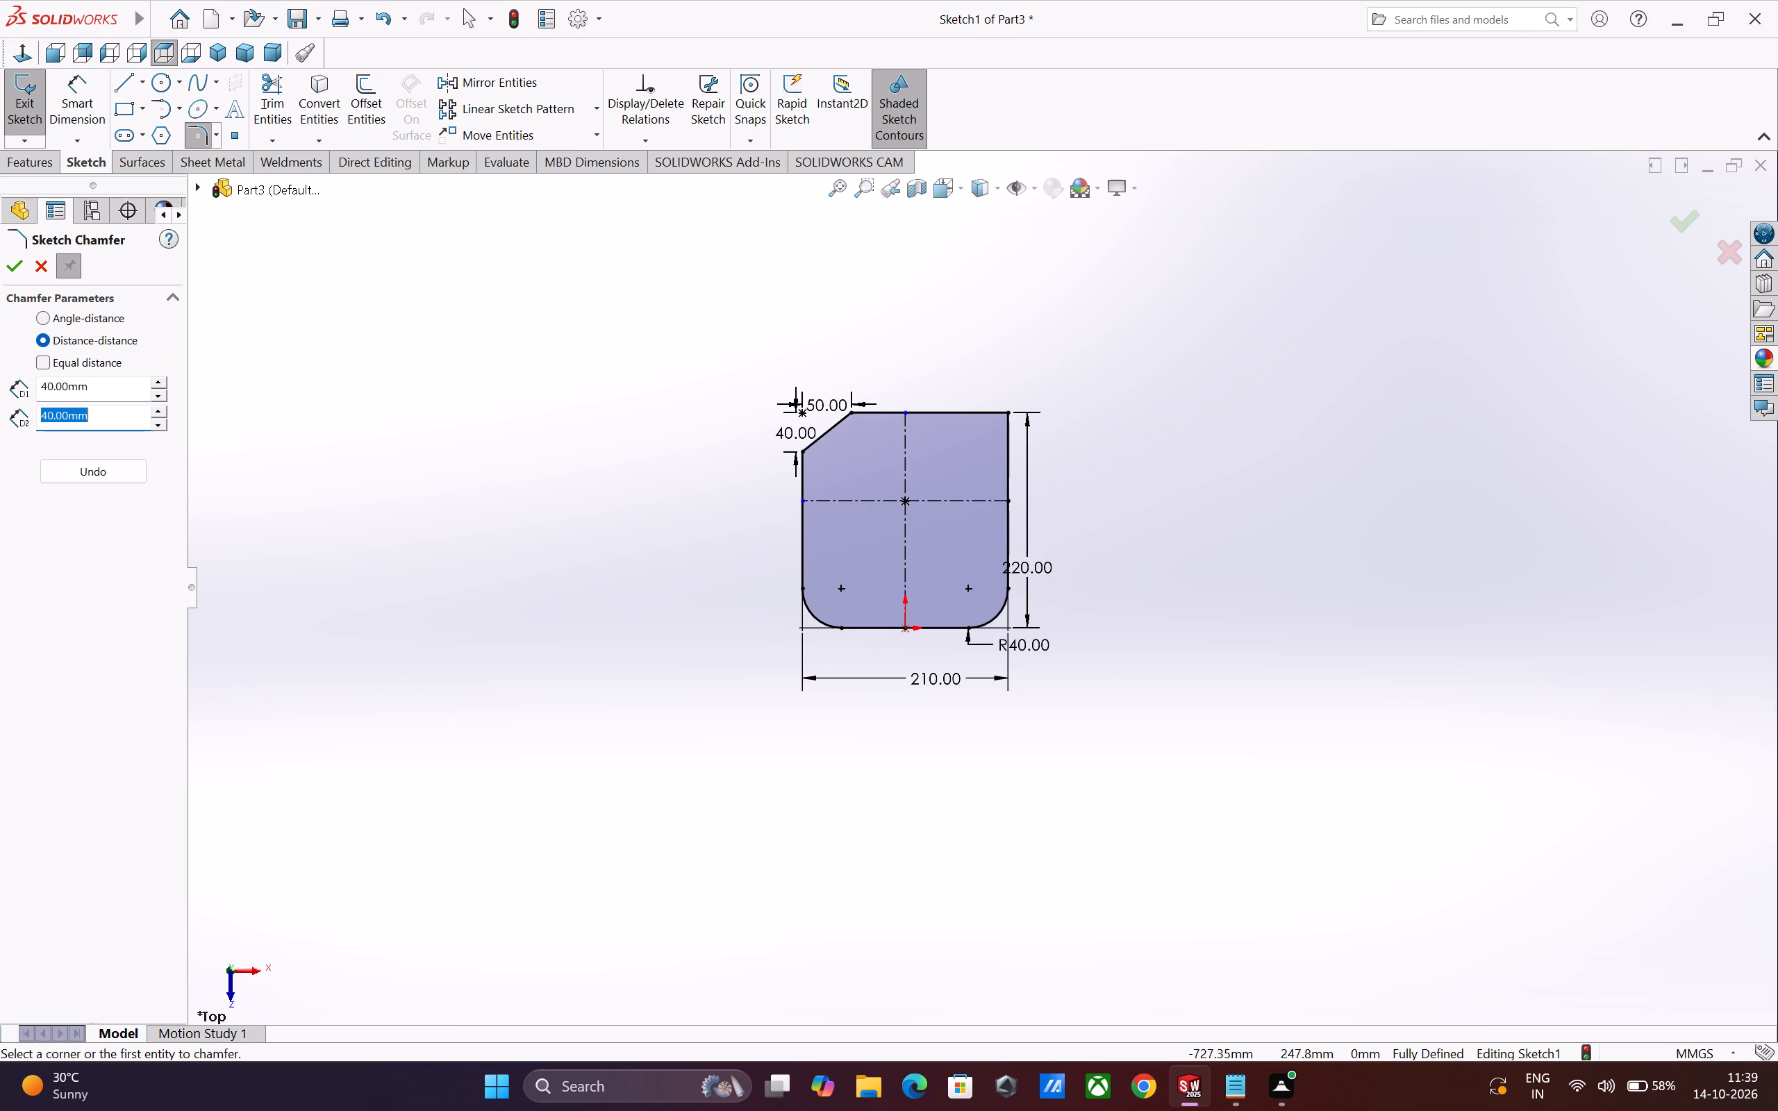
type("50")
key("Return")
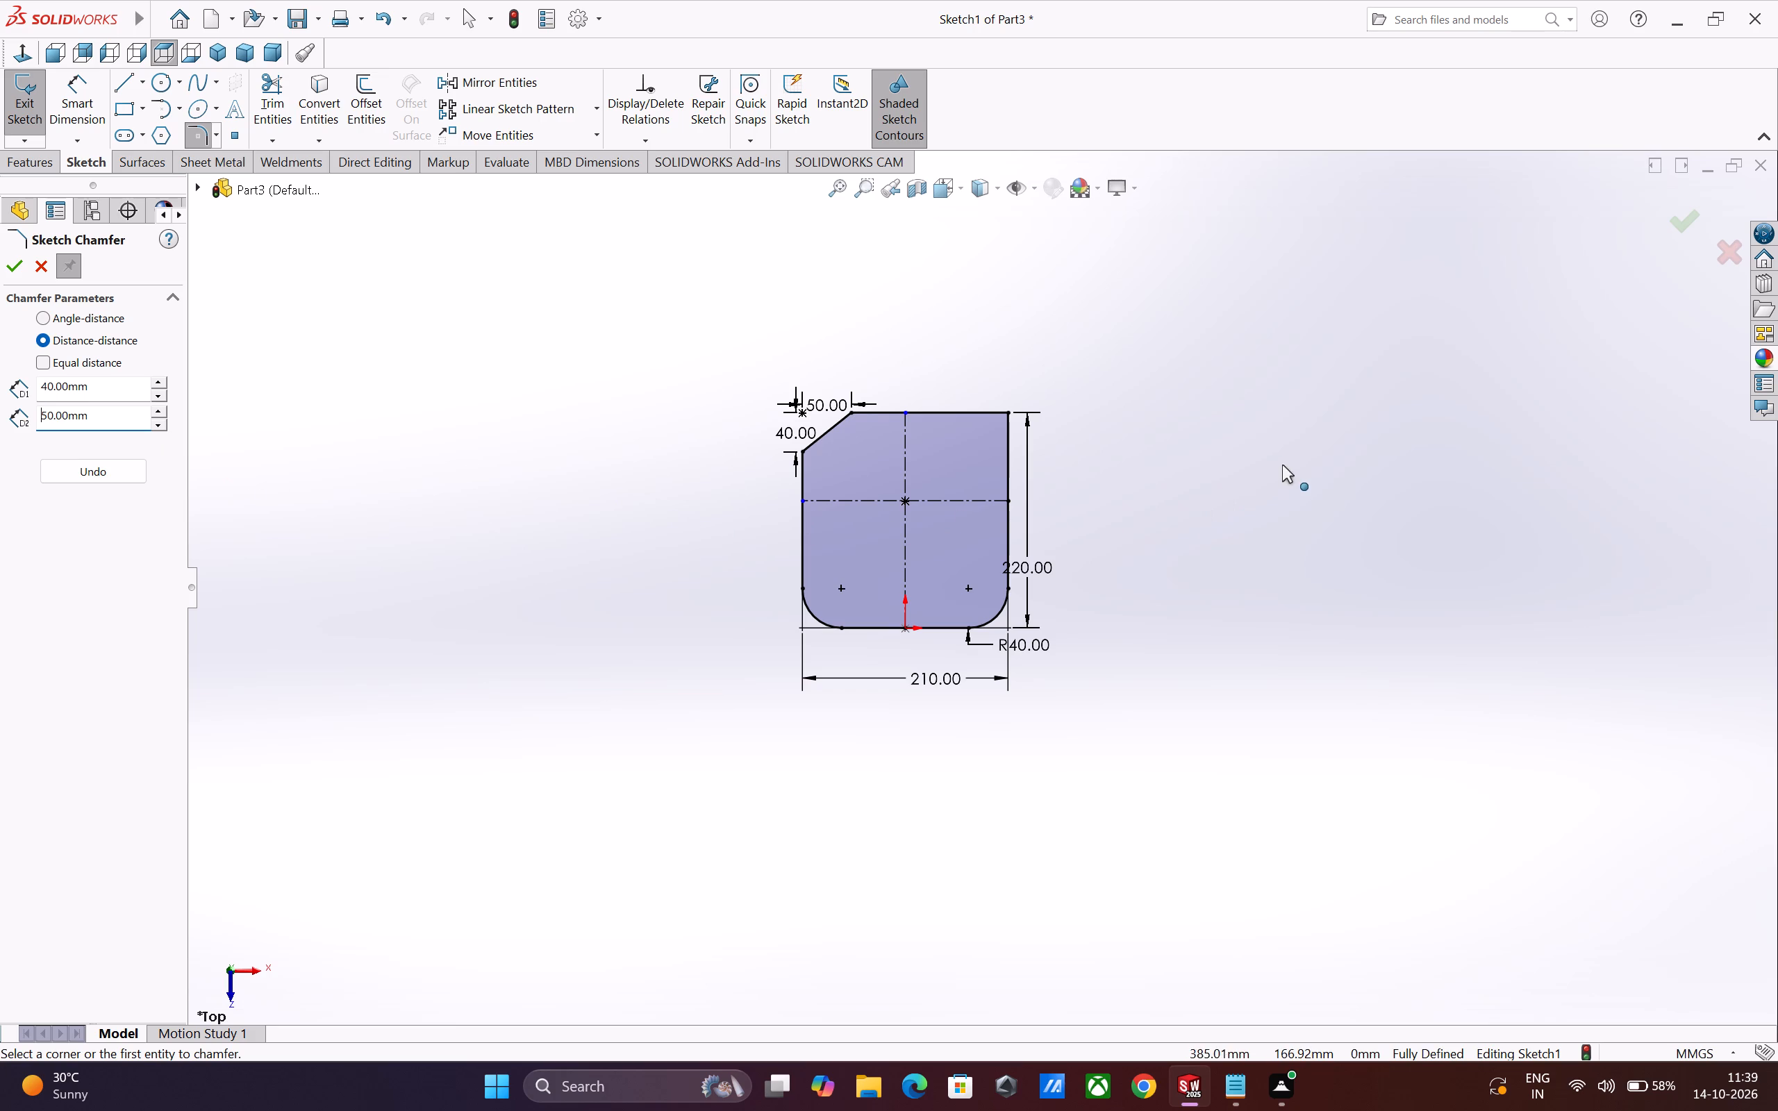
left_click(135, 474)
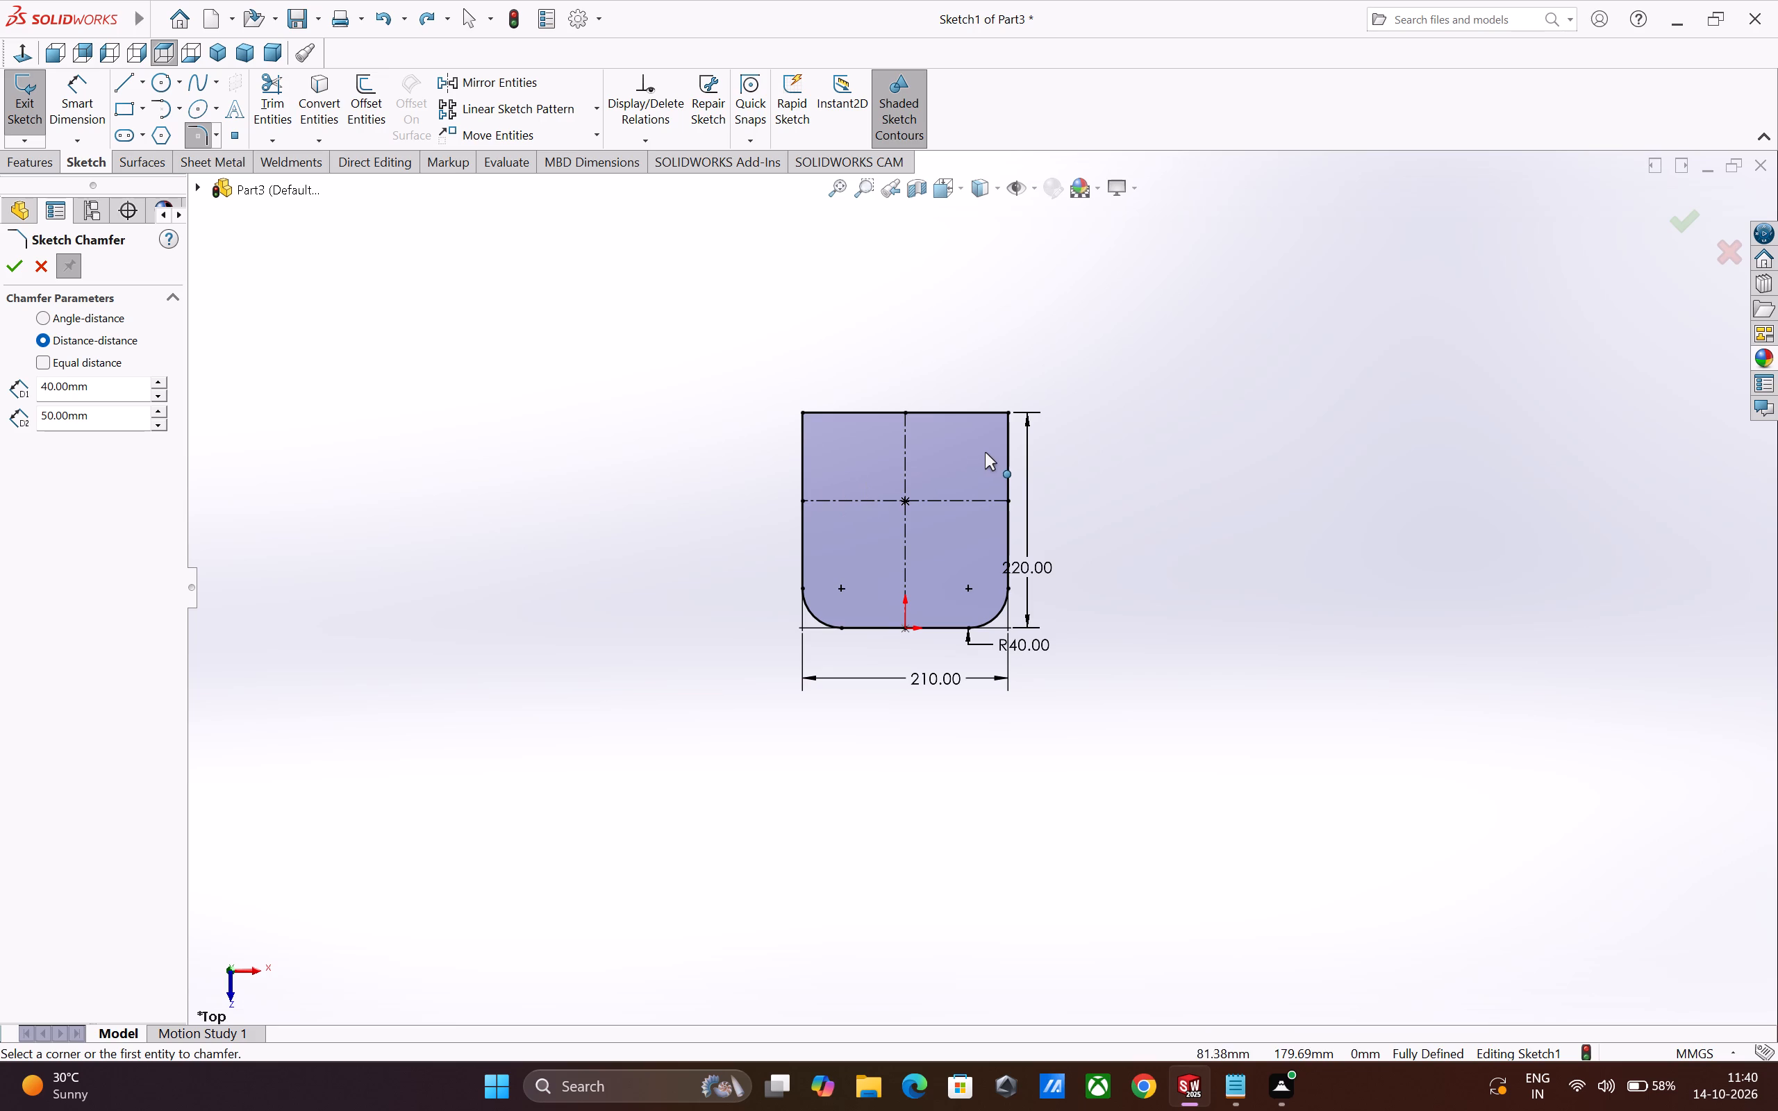
left_click(803, 413)
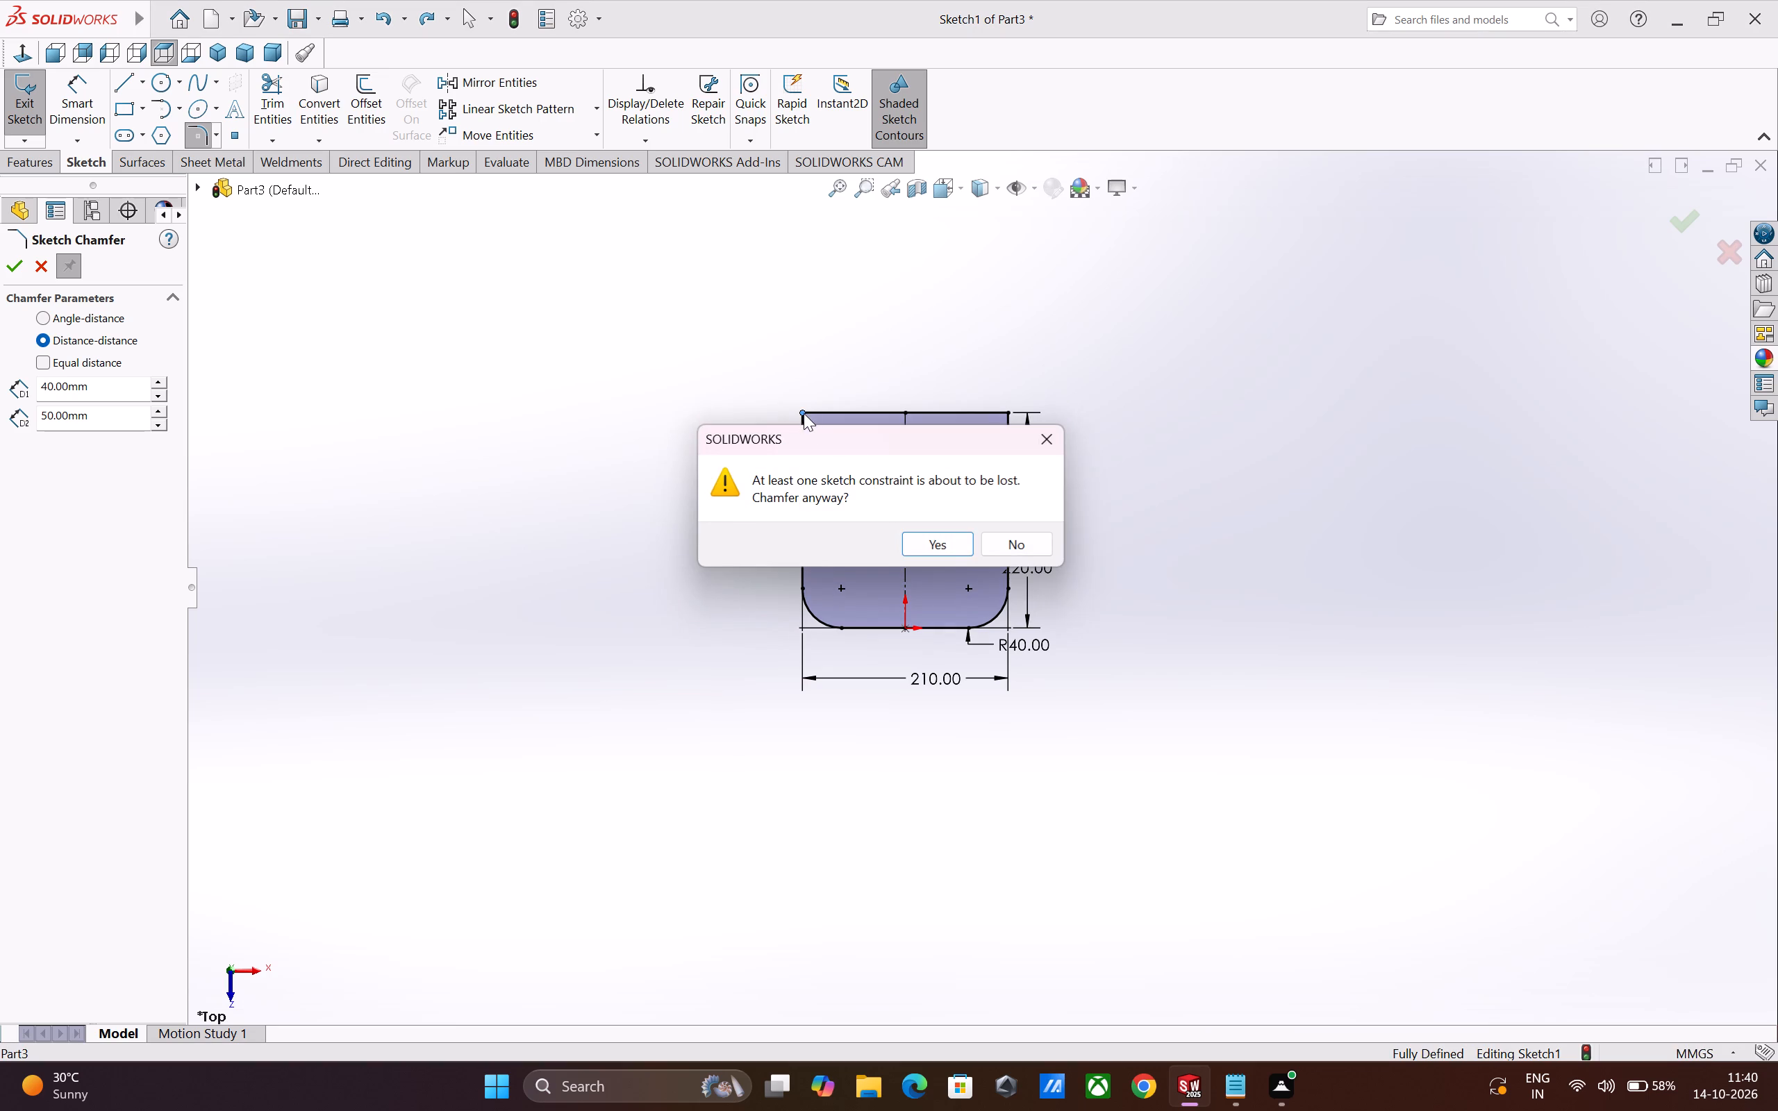
left_click(955, 551)
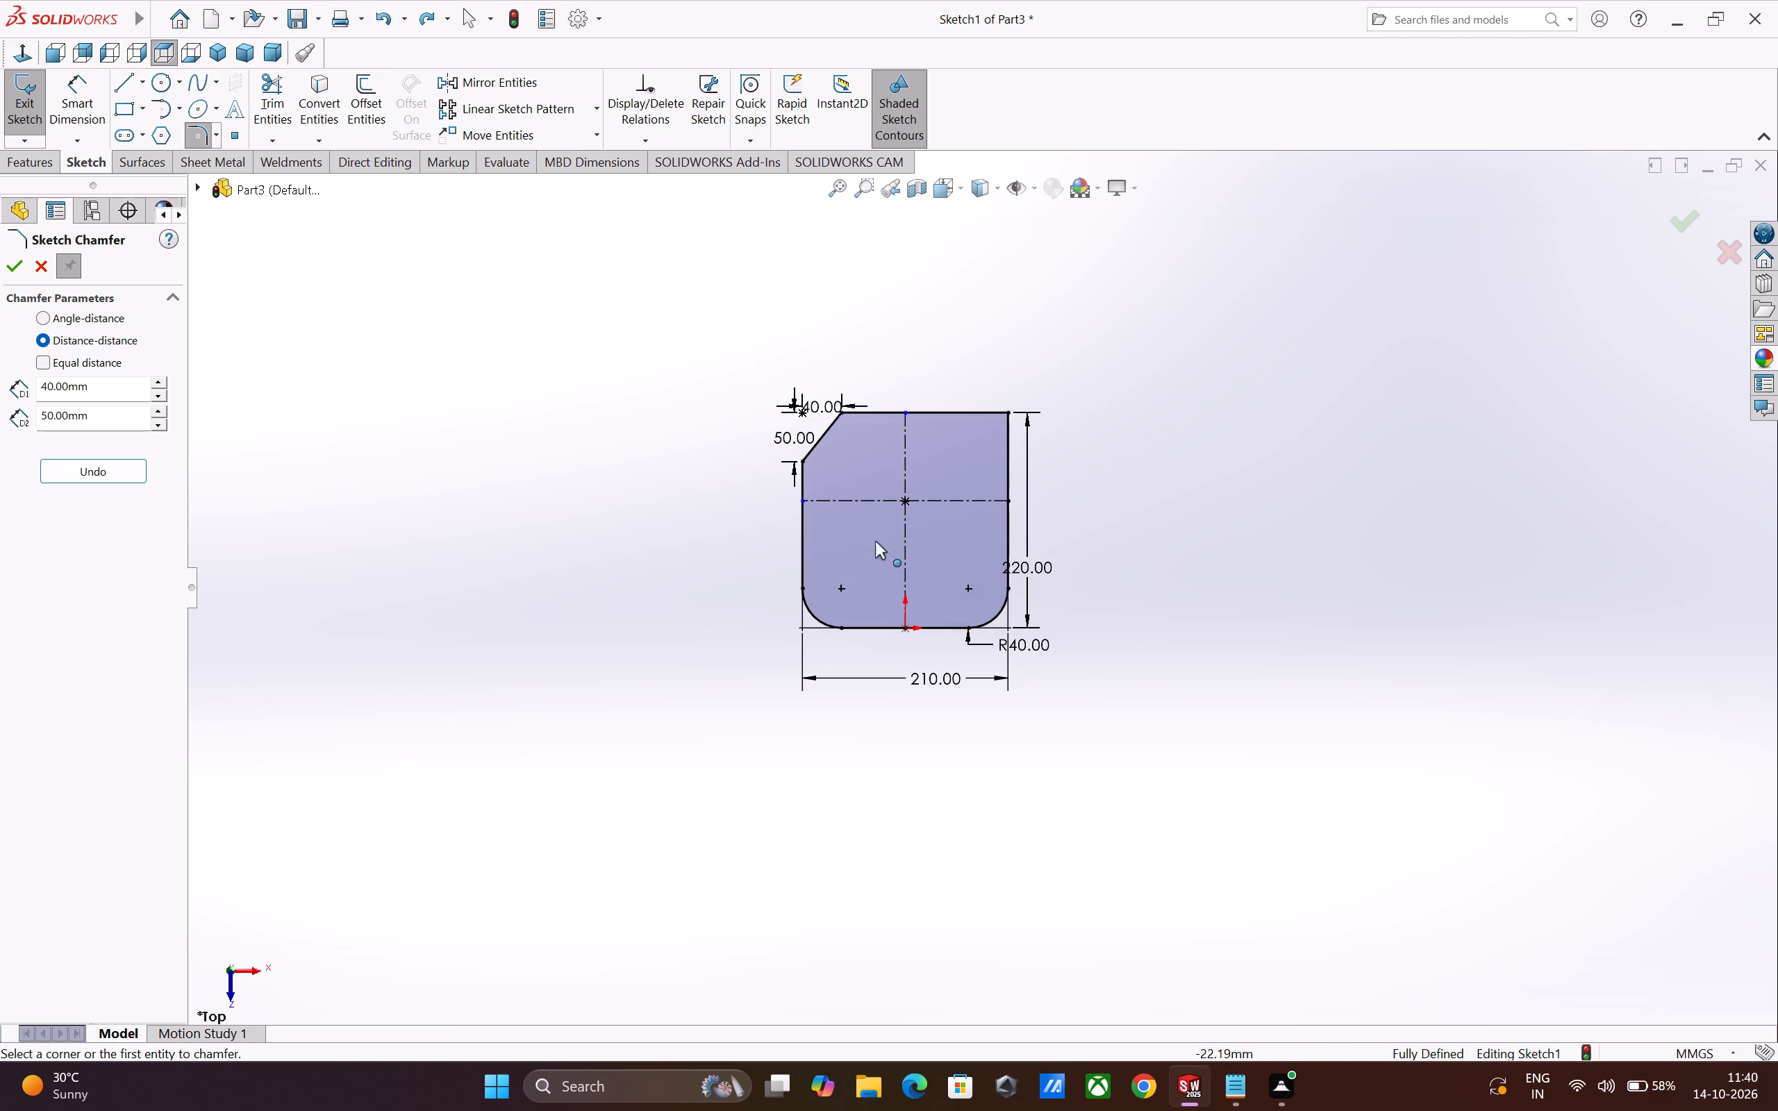
left_click(15, 260)
left_click(329, 113)
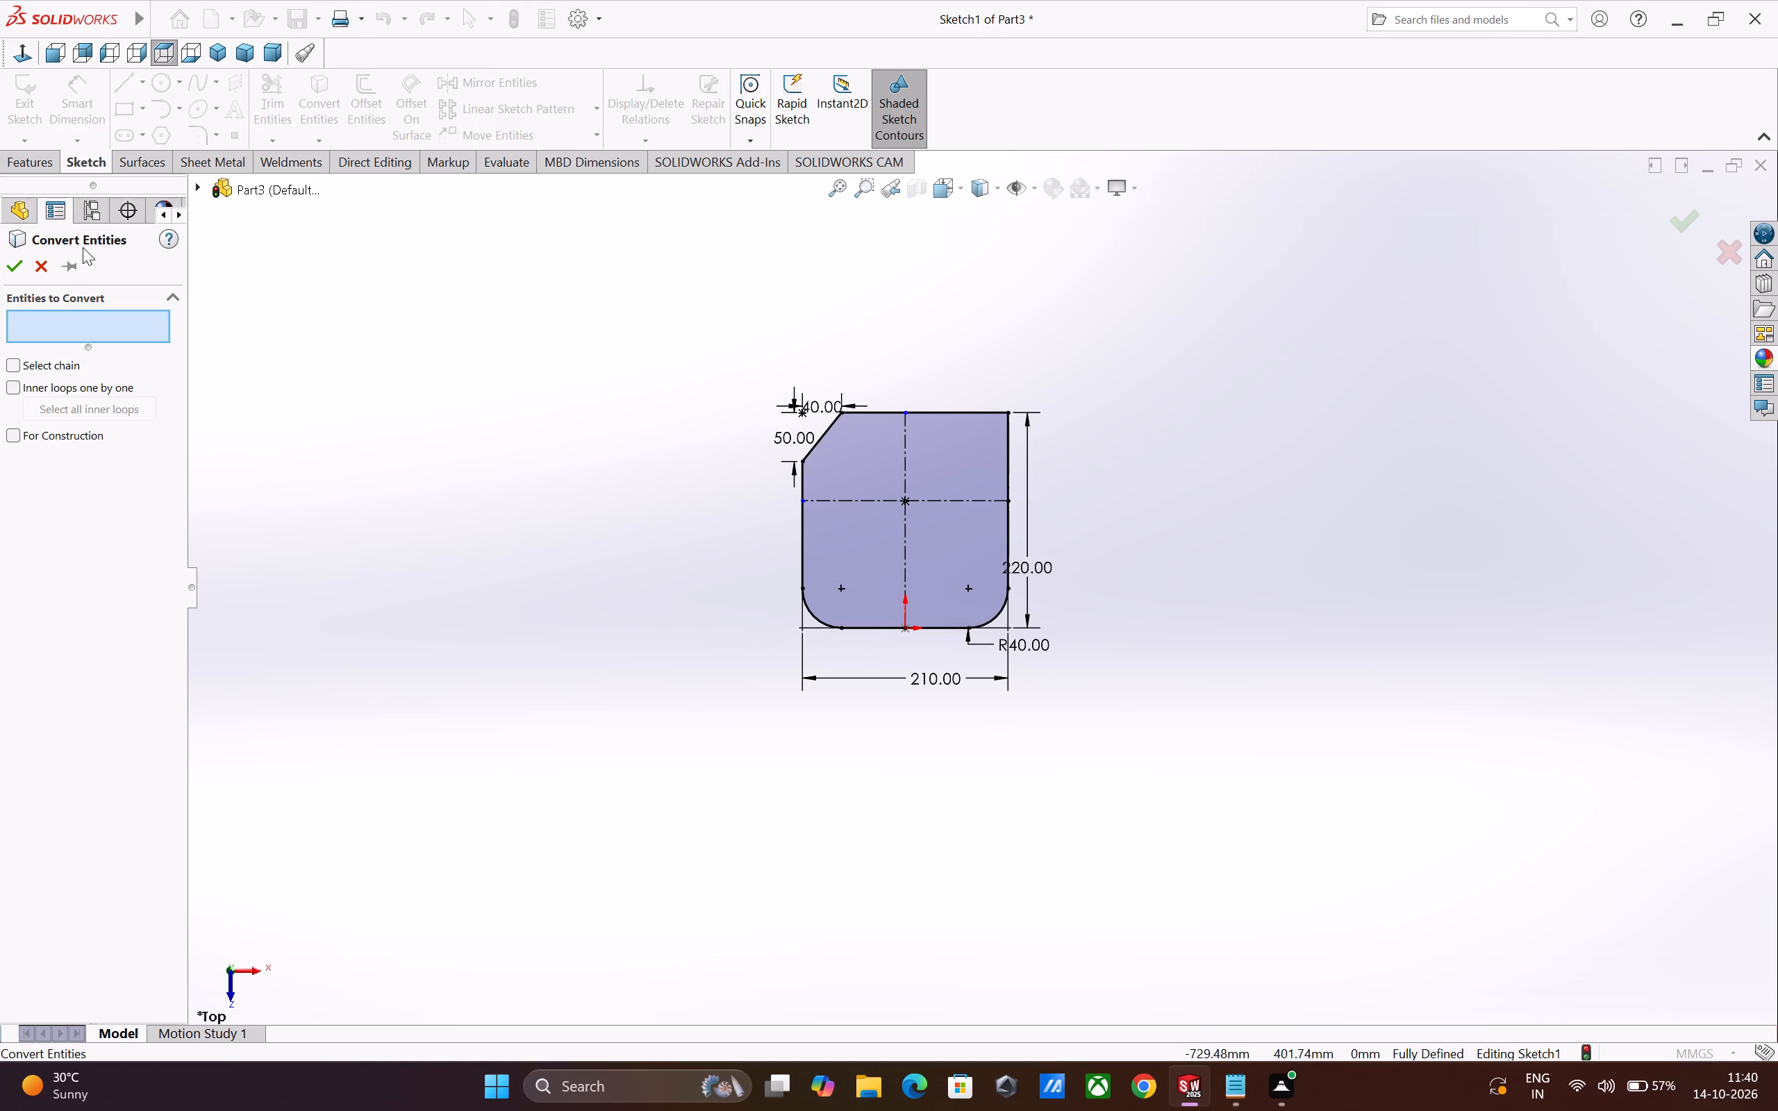
left_click(48, 269)
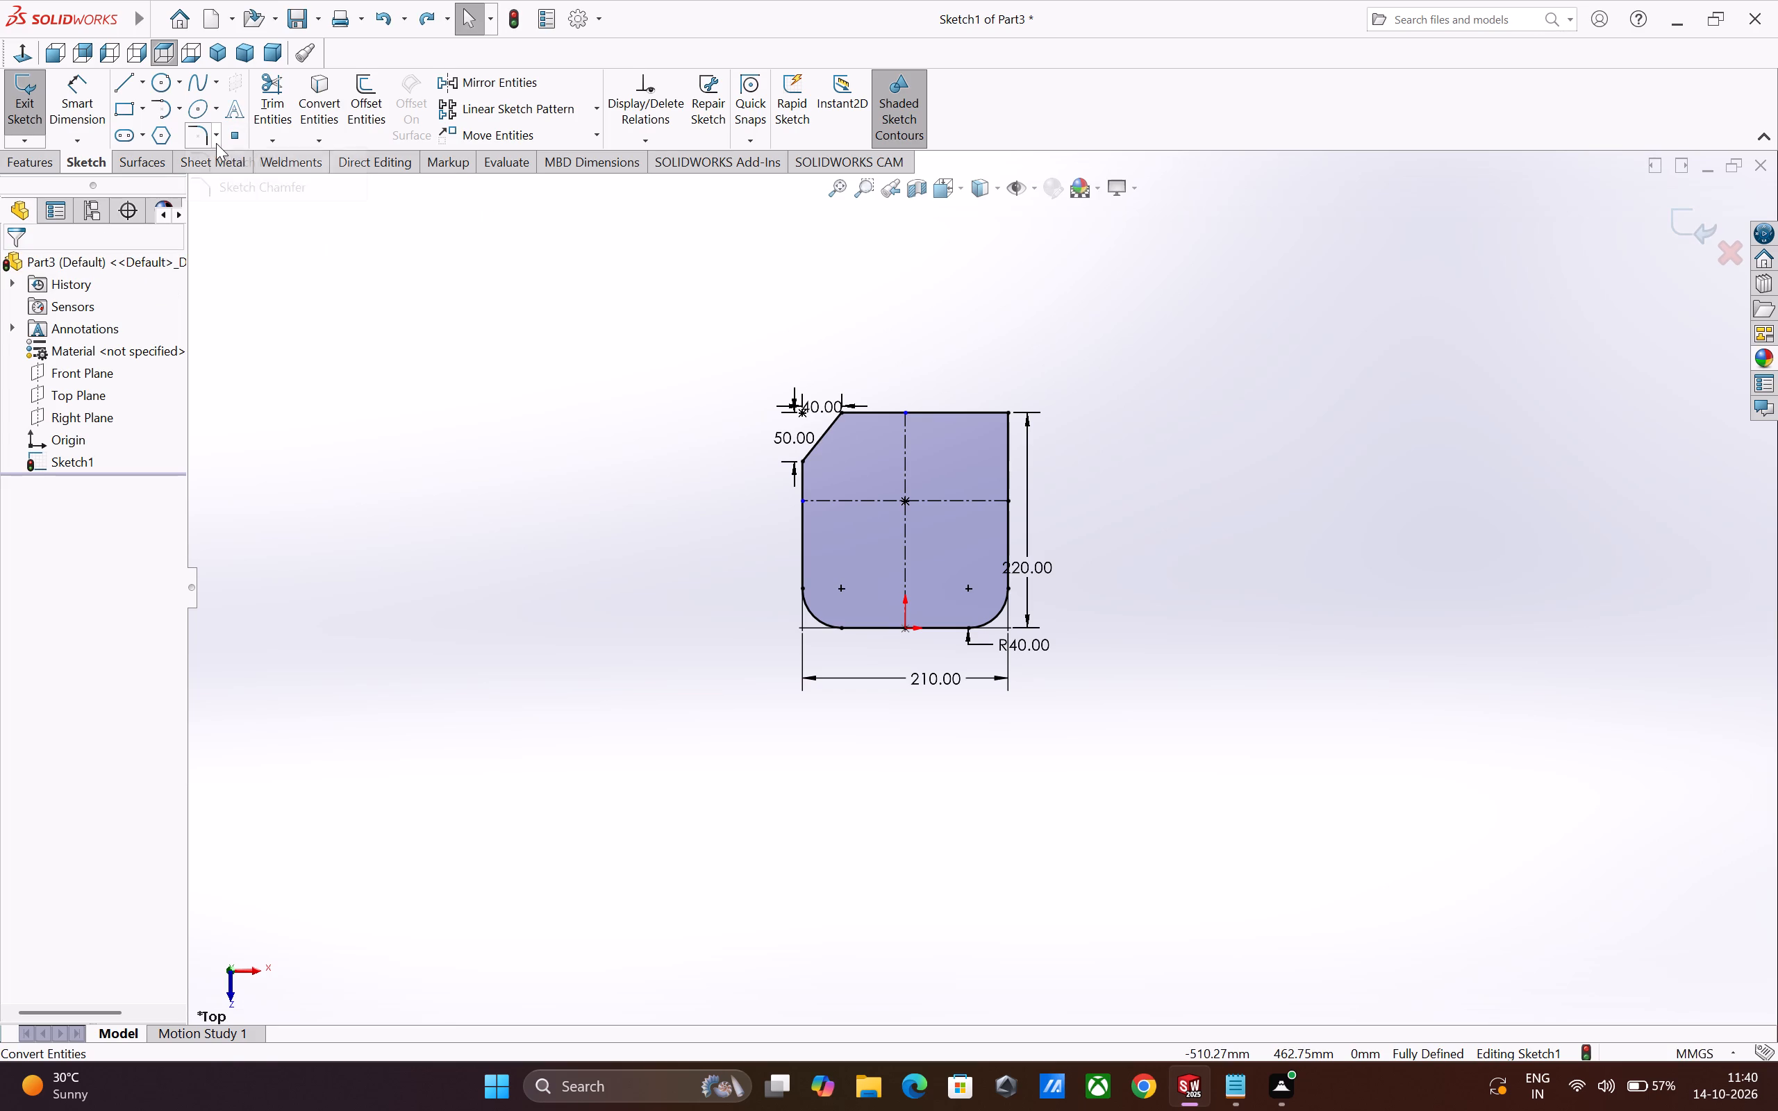
Chamfer the rectangle's upper-right corner with unequal distances, 50 mm along the side and 40 mm along the top edge, accepting the constraint loss.
left_click(216, 143)
left_click(232, 188)
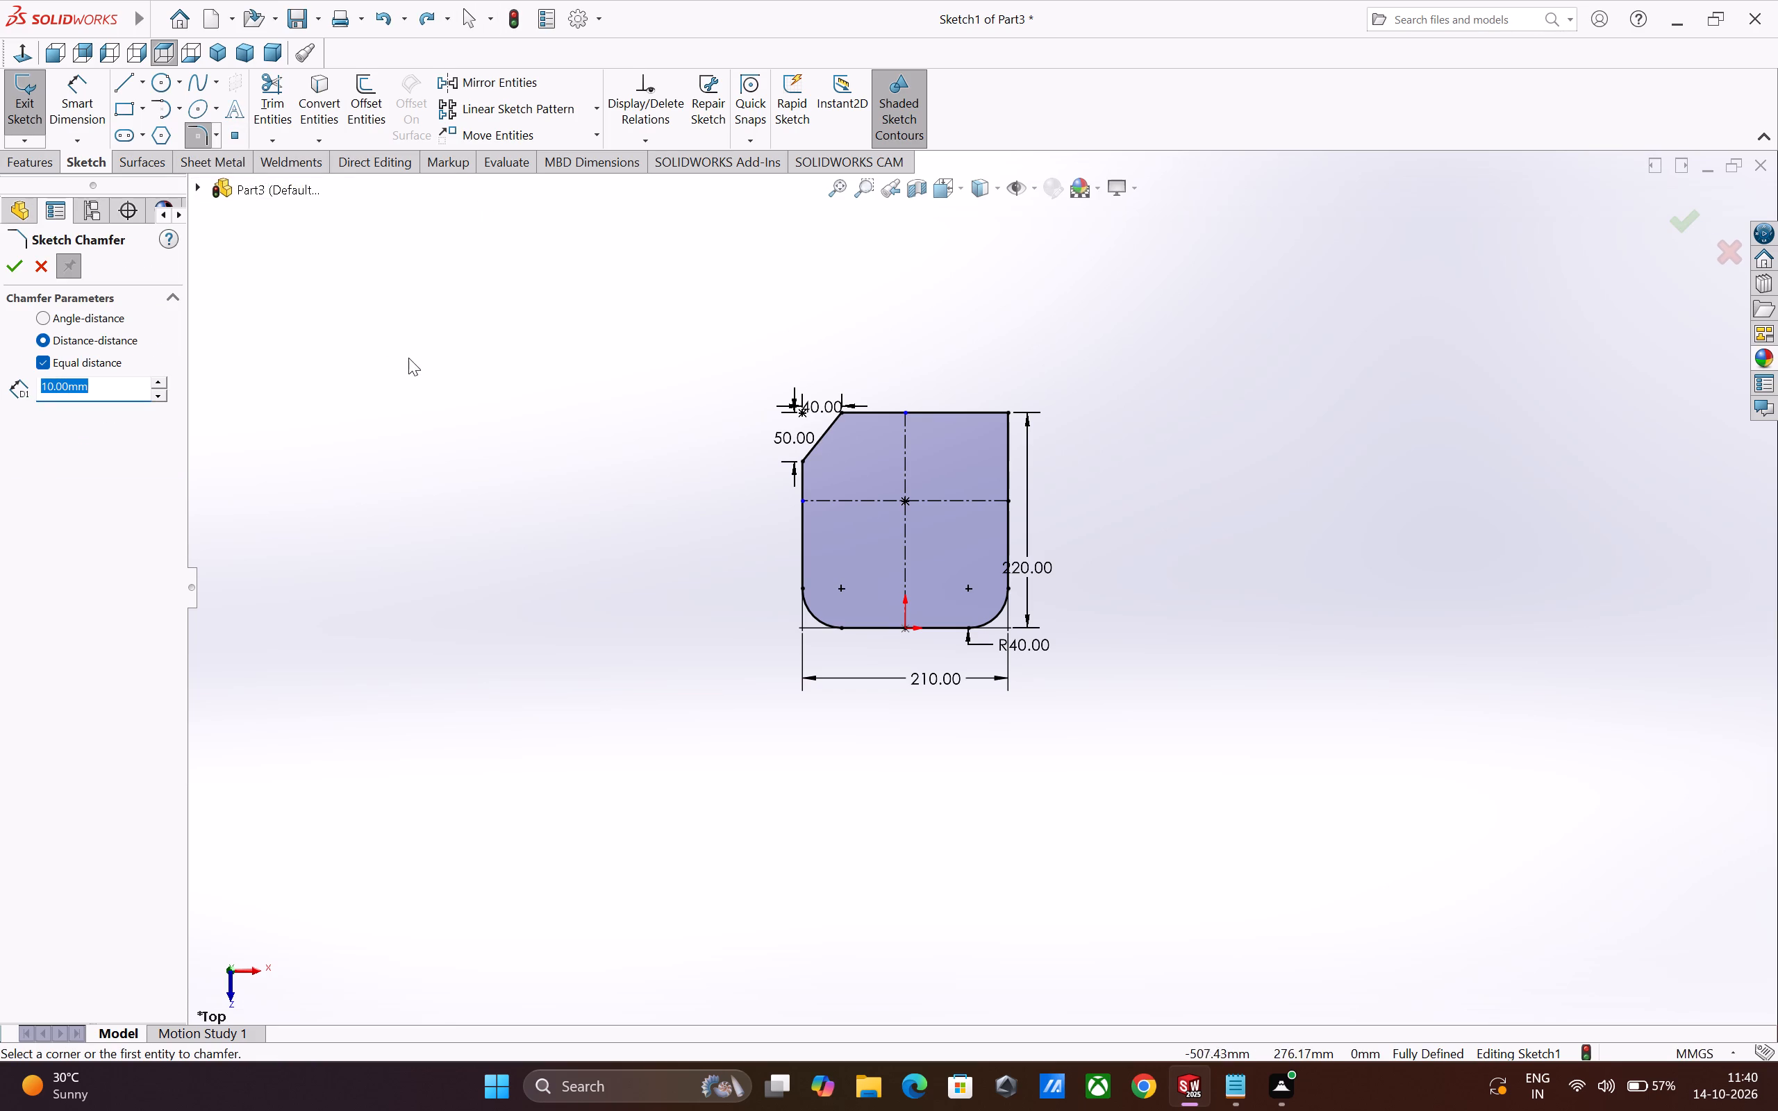
left_click(46, 360)
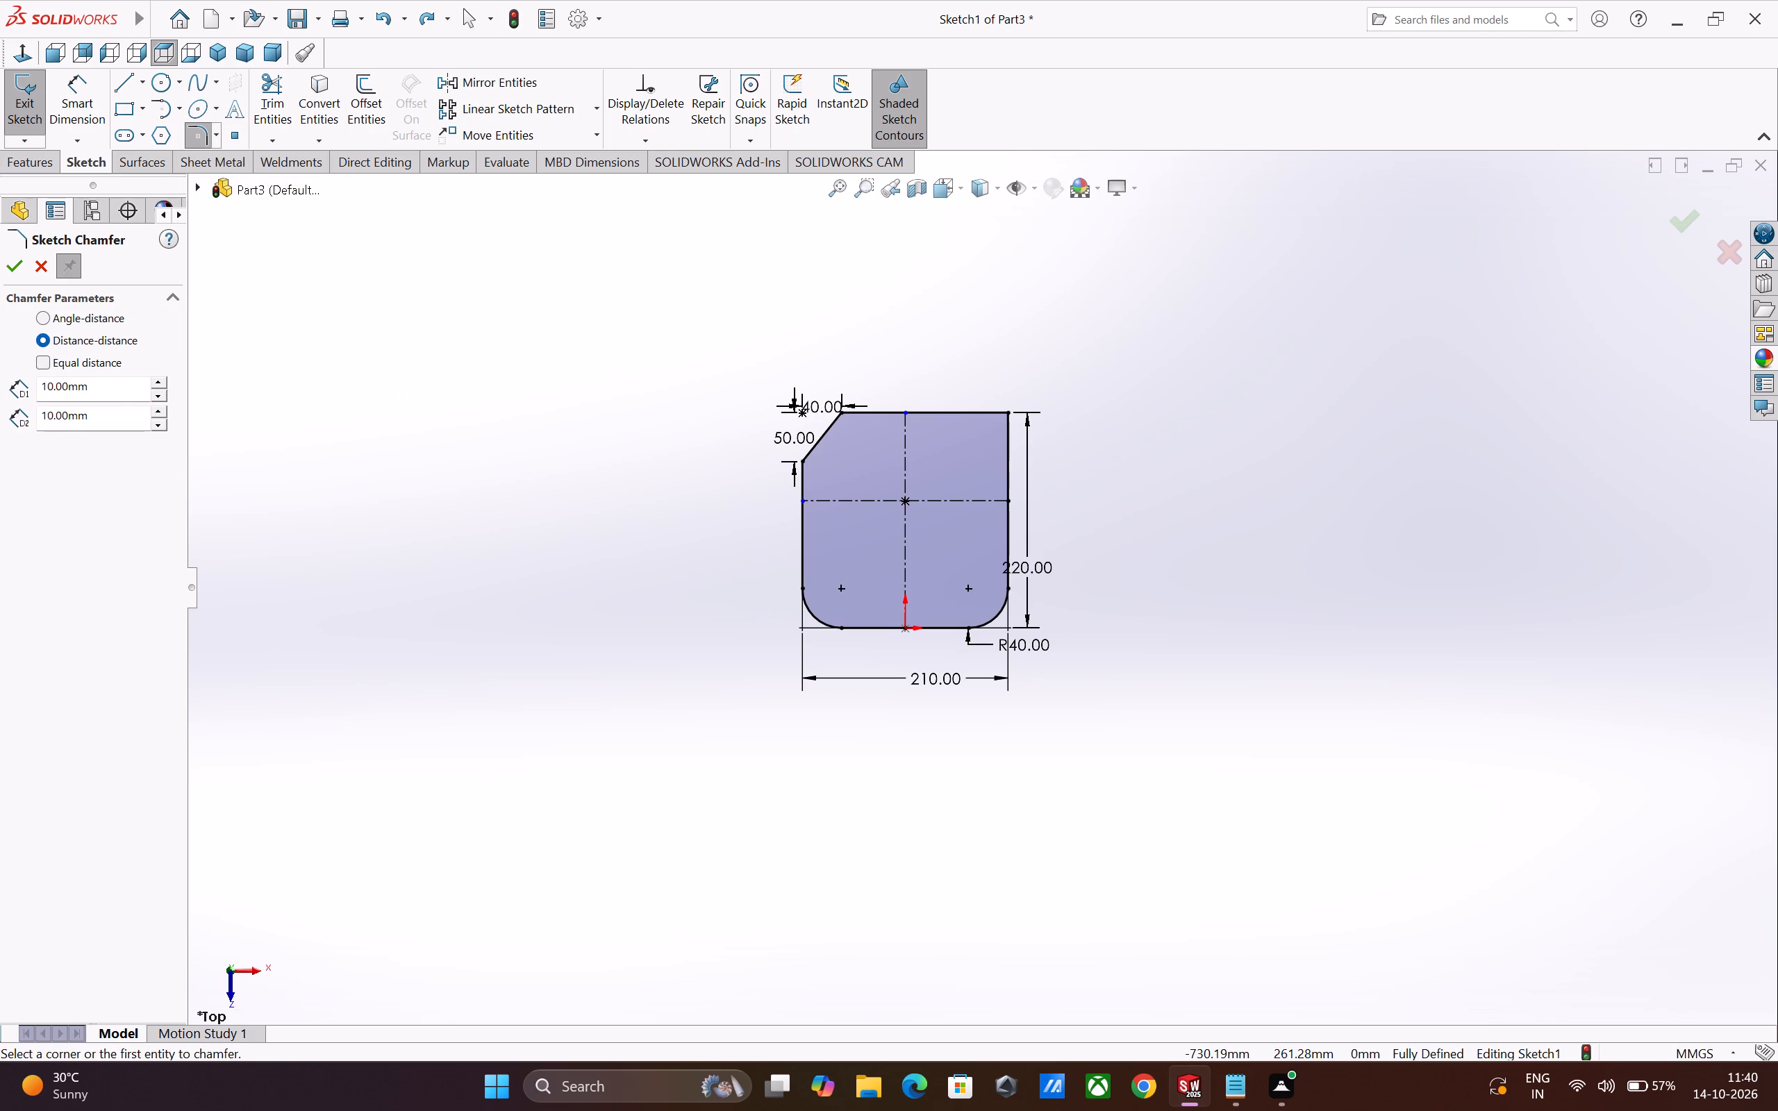
double_click(106, 391)
key("5")
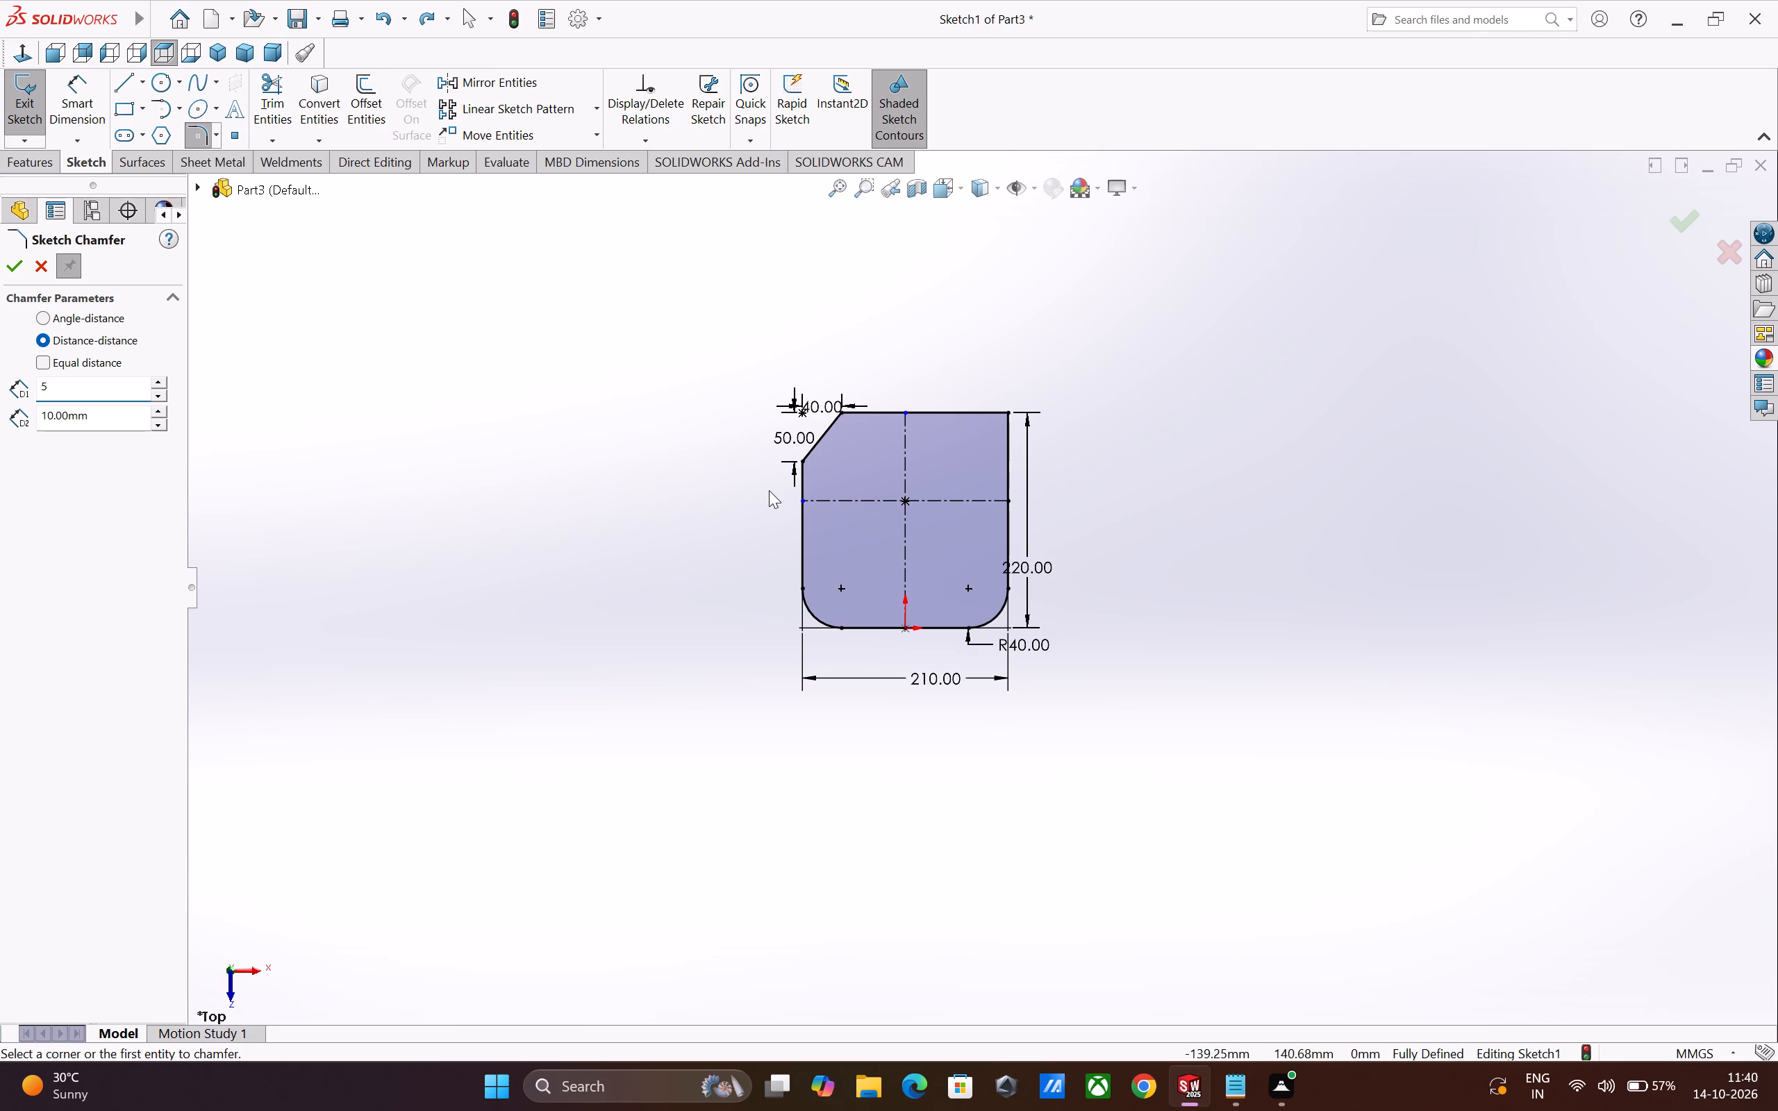
key("0")
key("Return")
double_click(117, 422)
key("4")
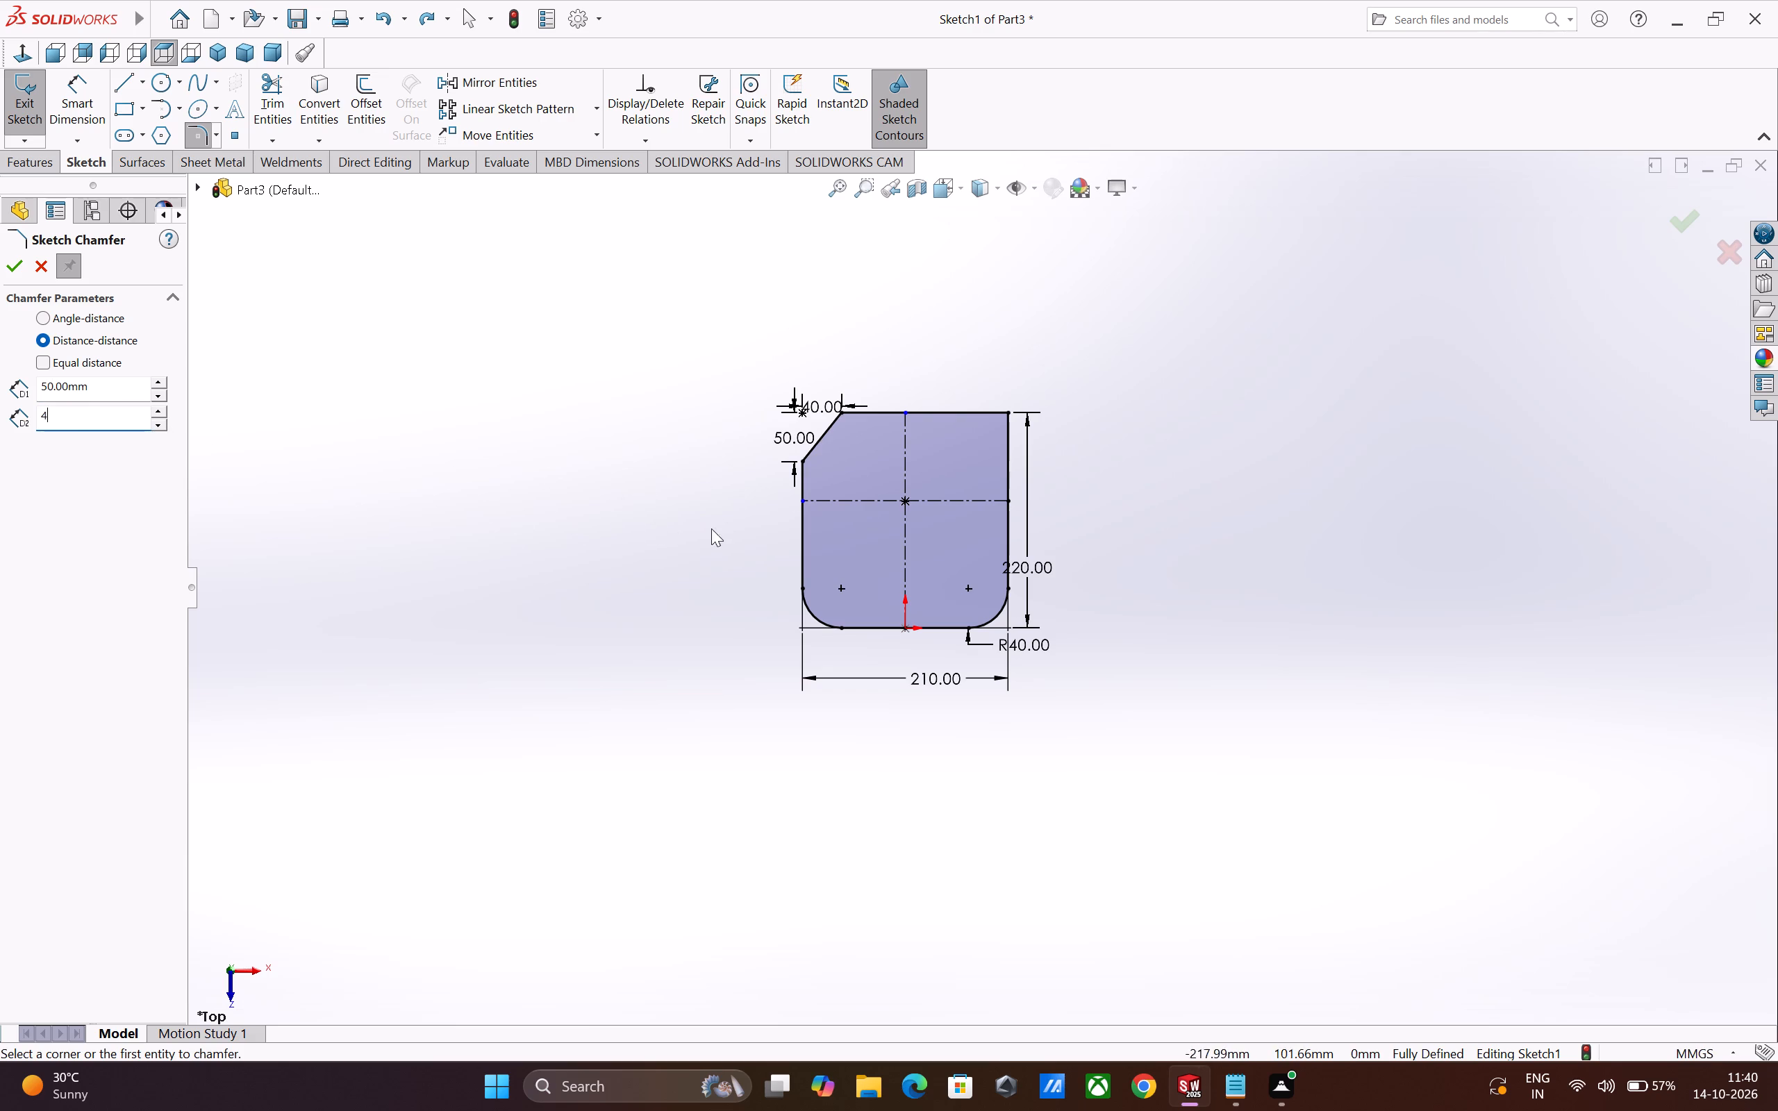
key("0")
key("Return")
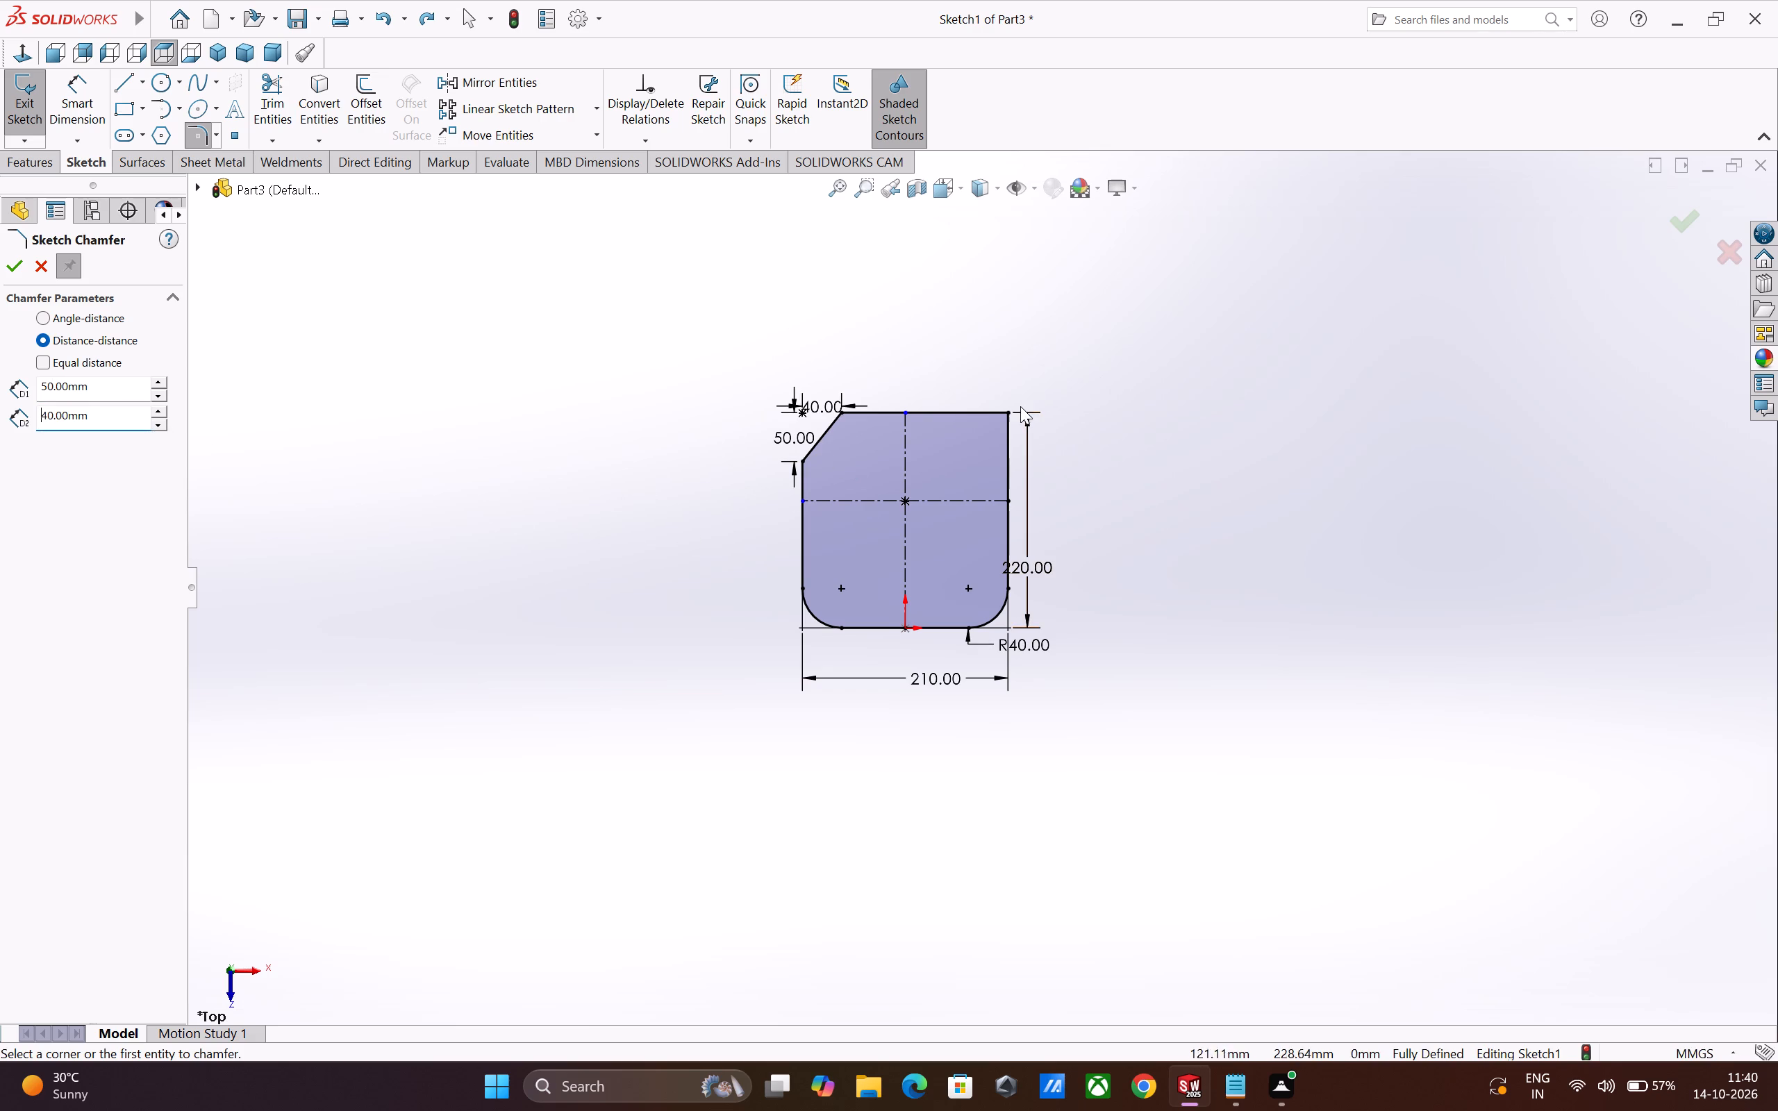
left_click(1008, 410)
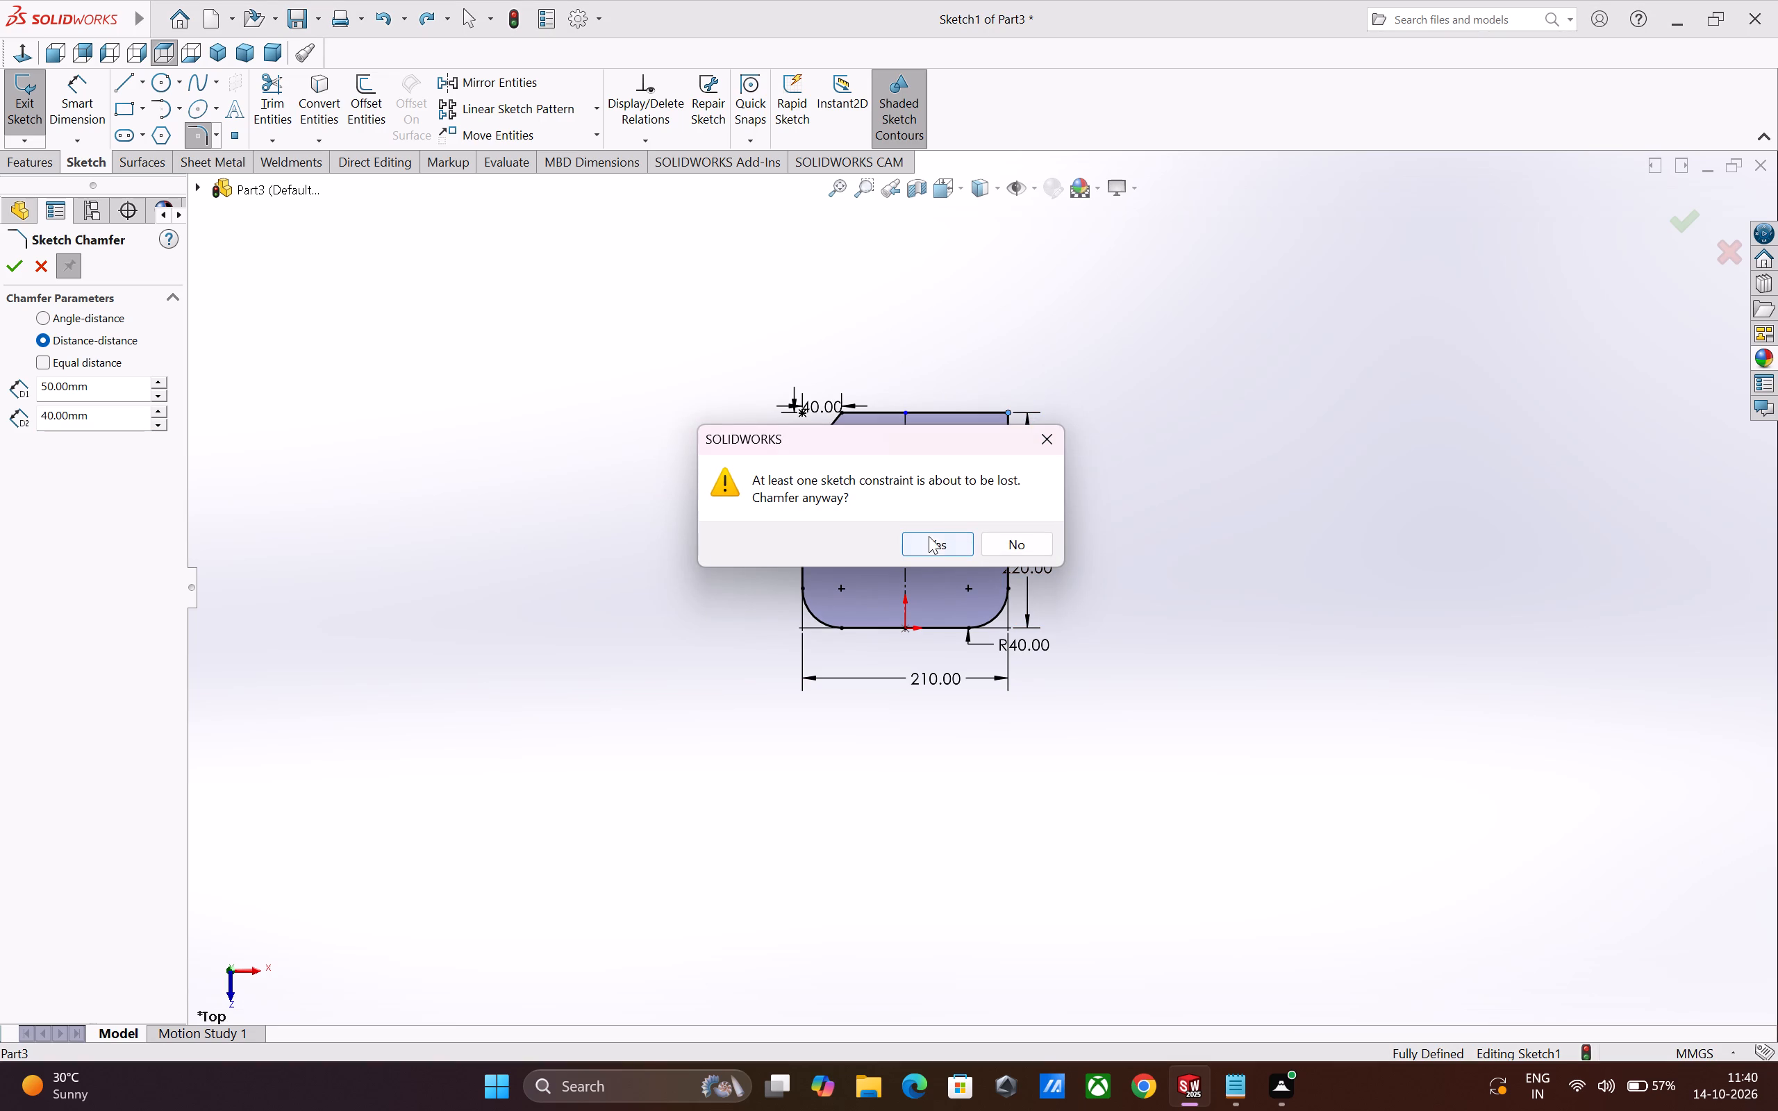
left_click(948, 546)
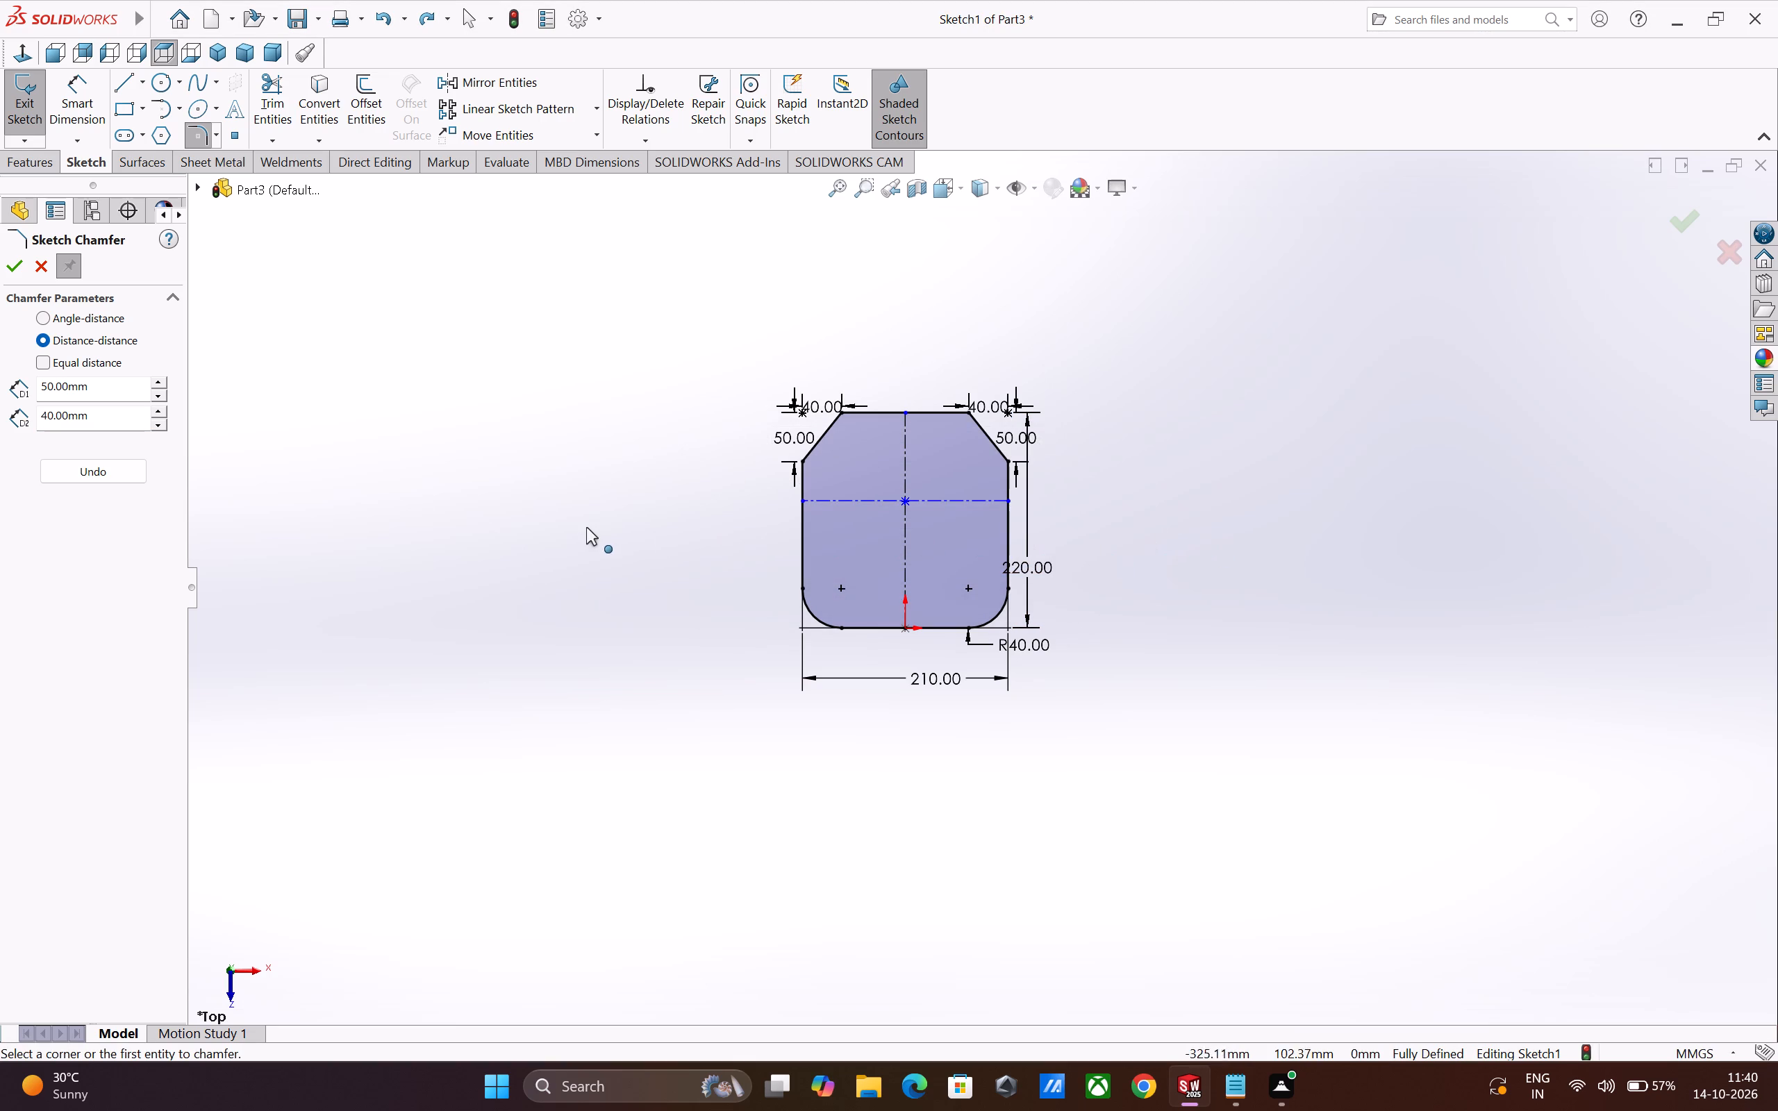
left_click(19, 271)
left_click(1193, 535)
scroll(1054, 394, "down", 1)
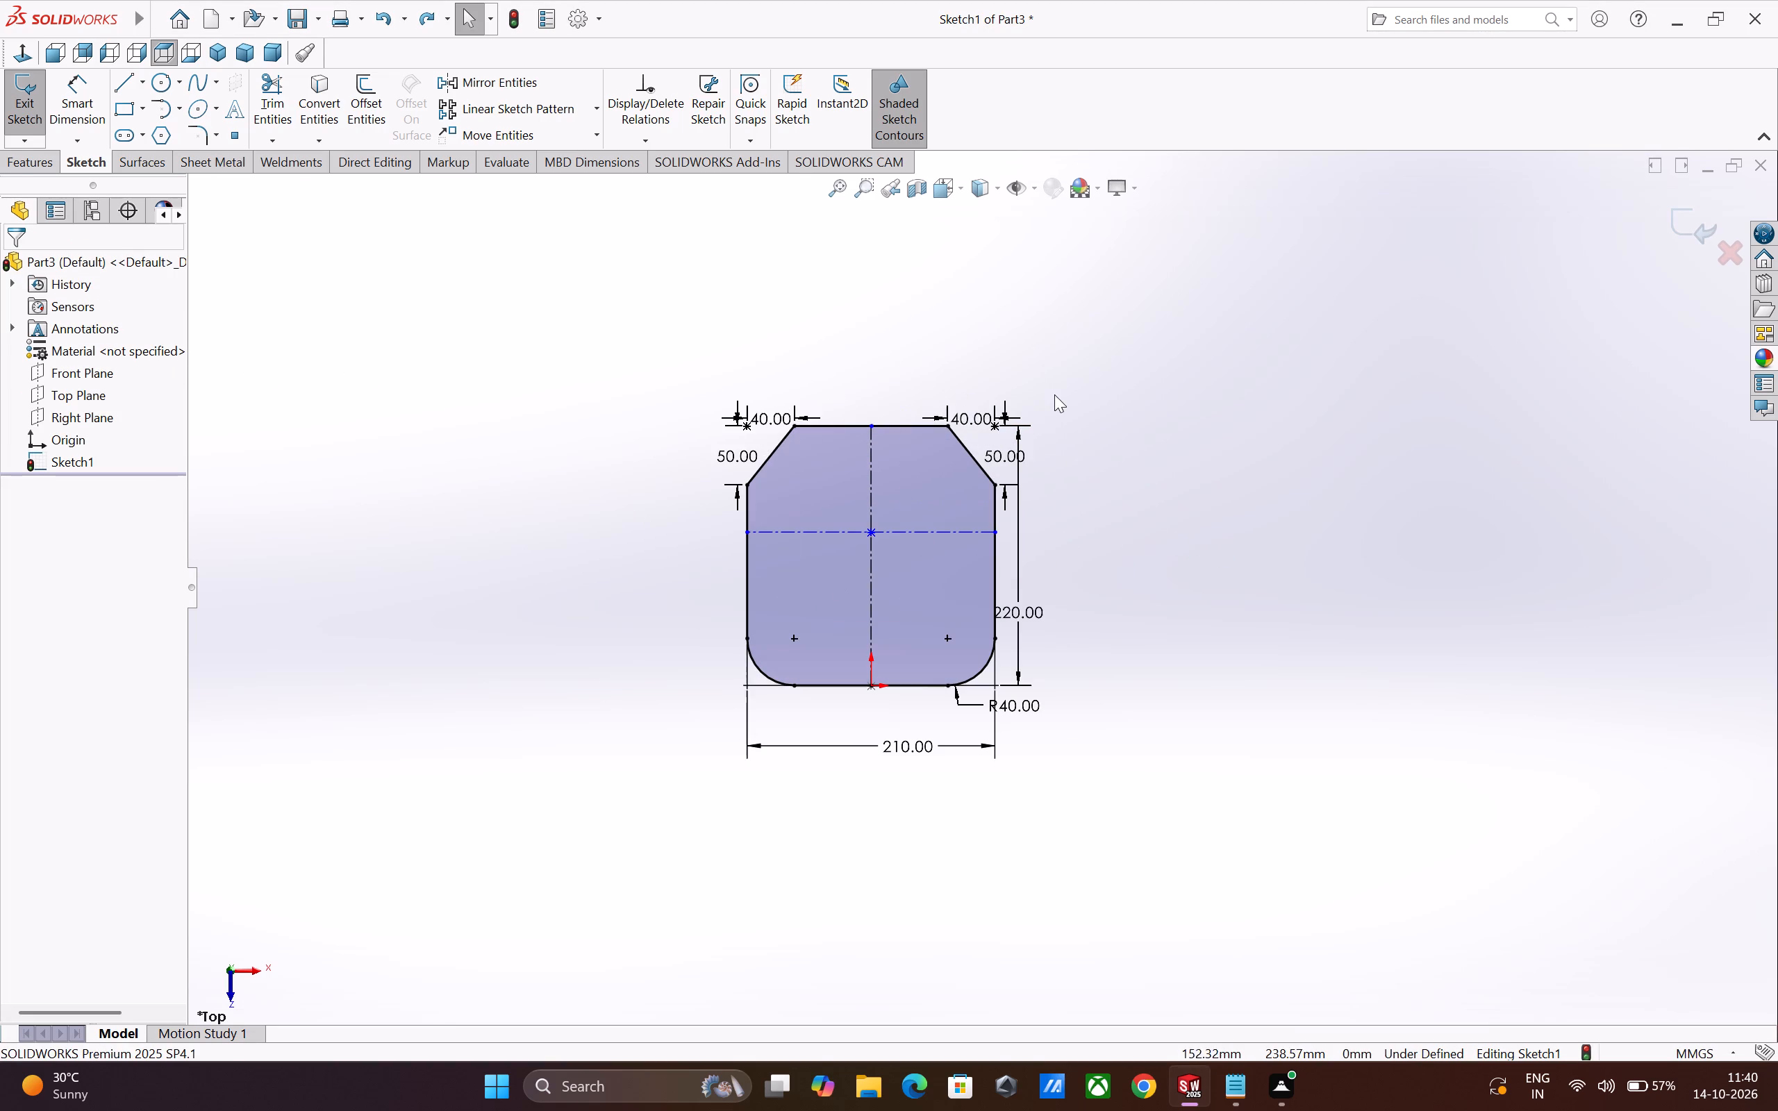
Reposition the chamfer, overall height, overall width and fillet radius dimensions clear of the profile and of each other.
left_click_drag(965, 419, 1096, 409)
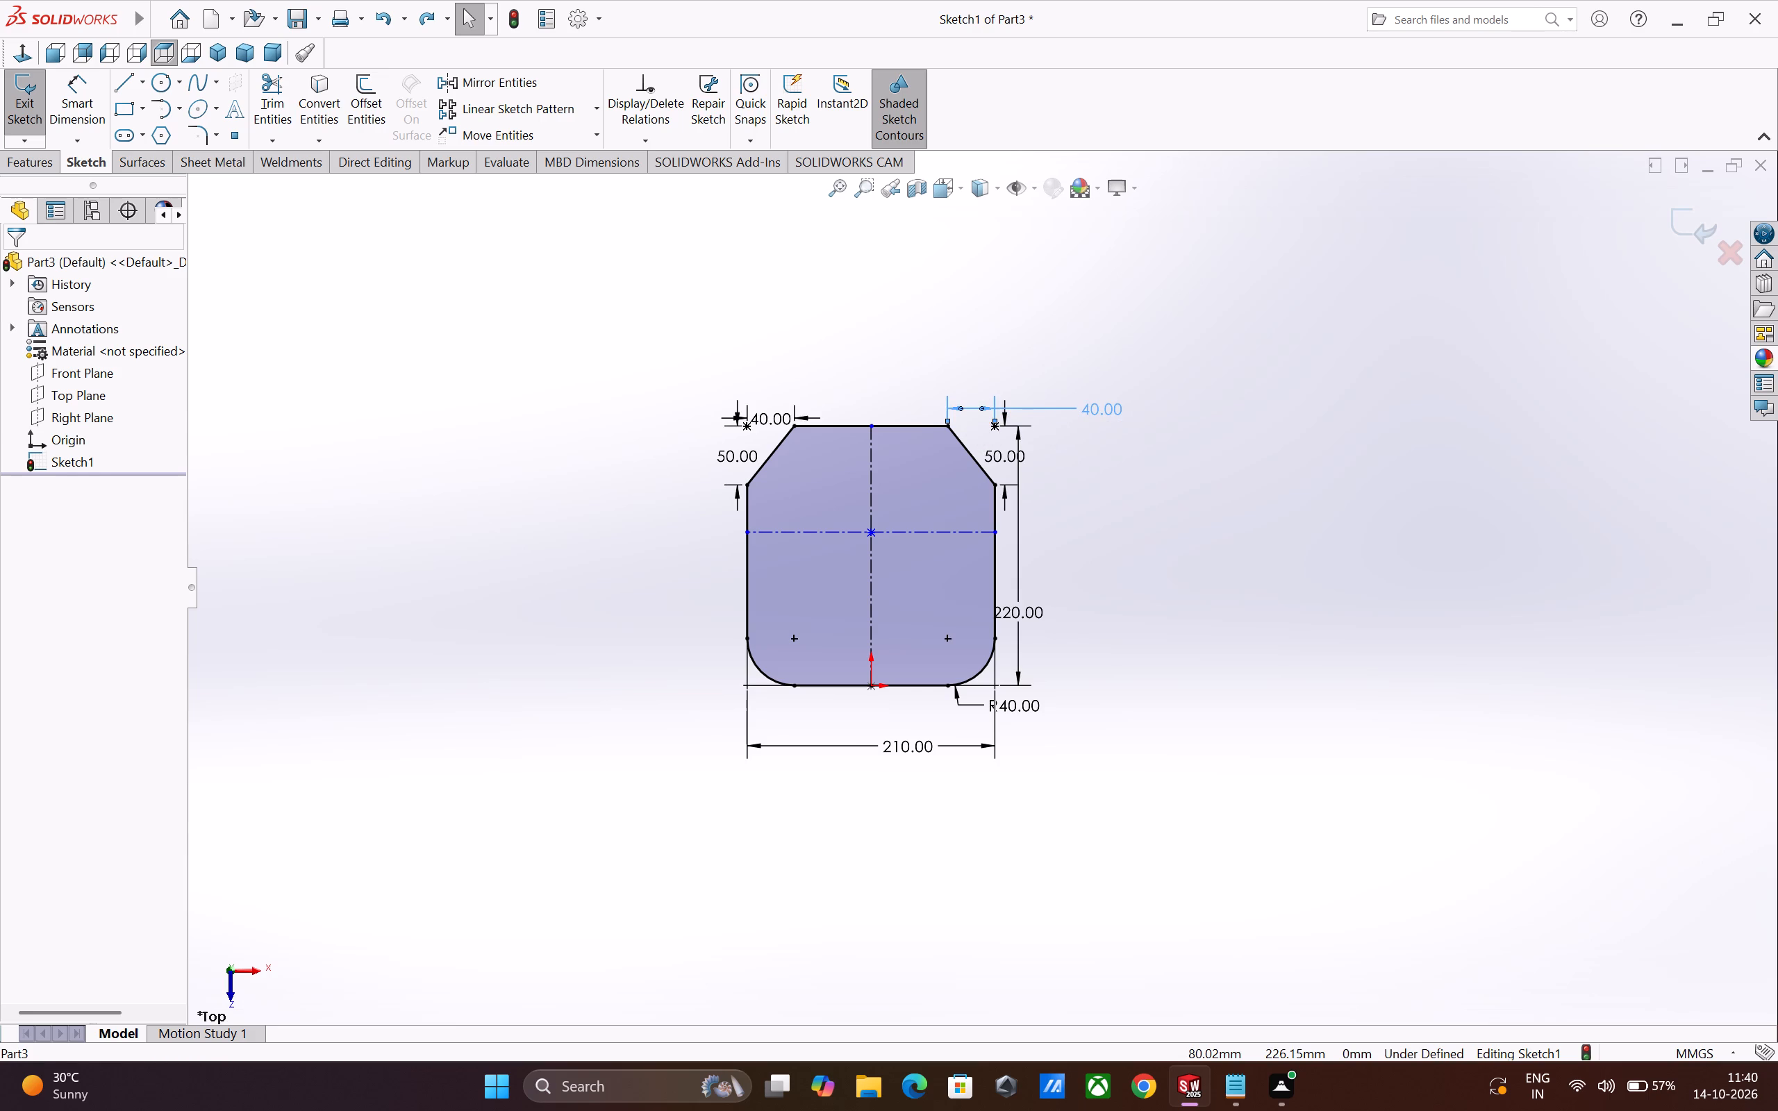
left_click_drag(995, 455, 1058, 465)
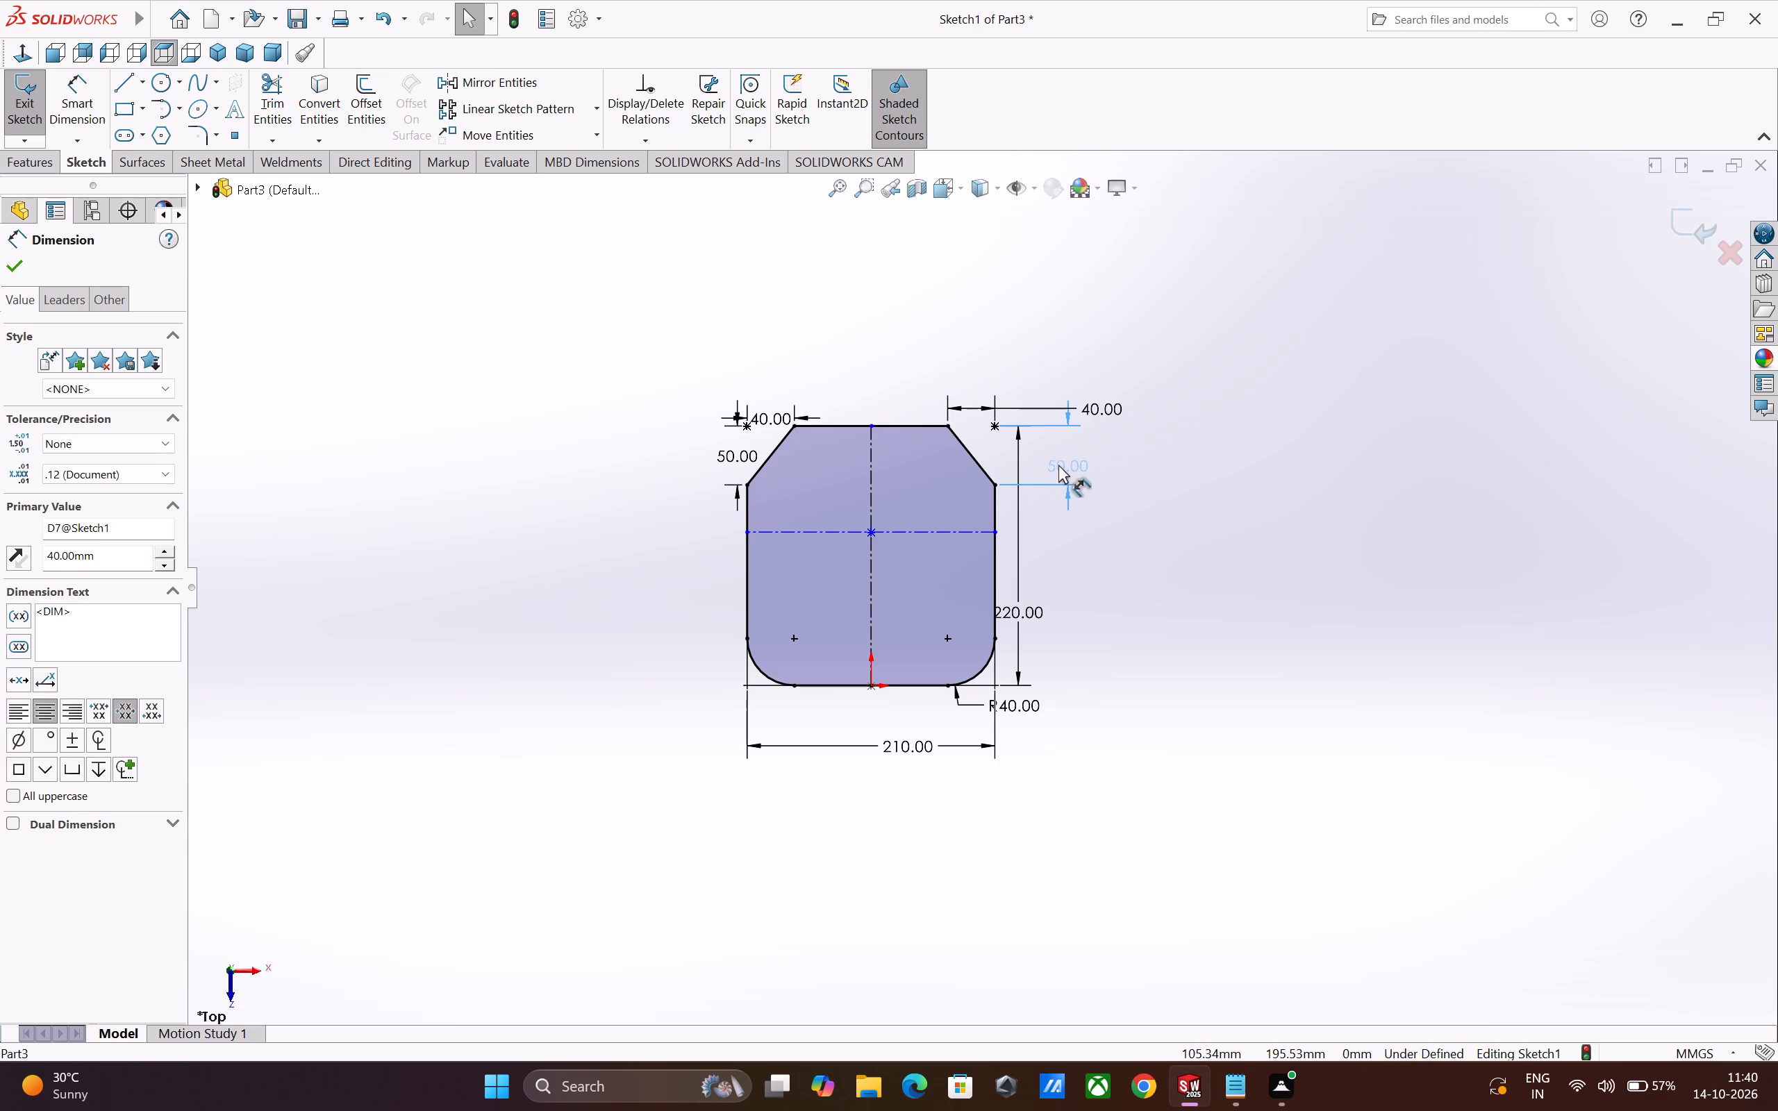
left_click_drag(1058, 465, 1078, 534)
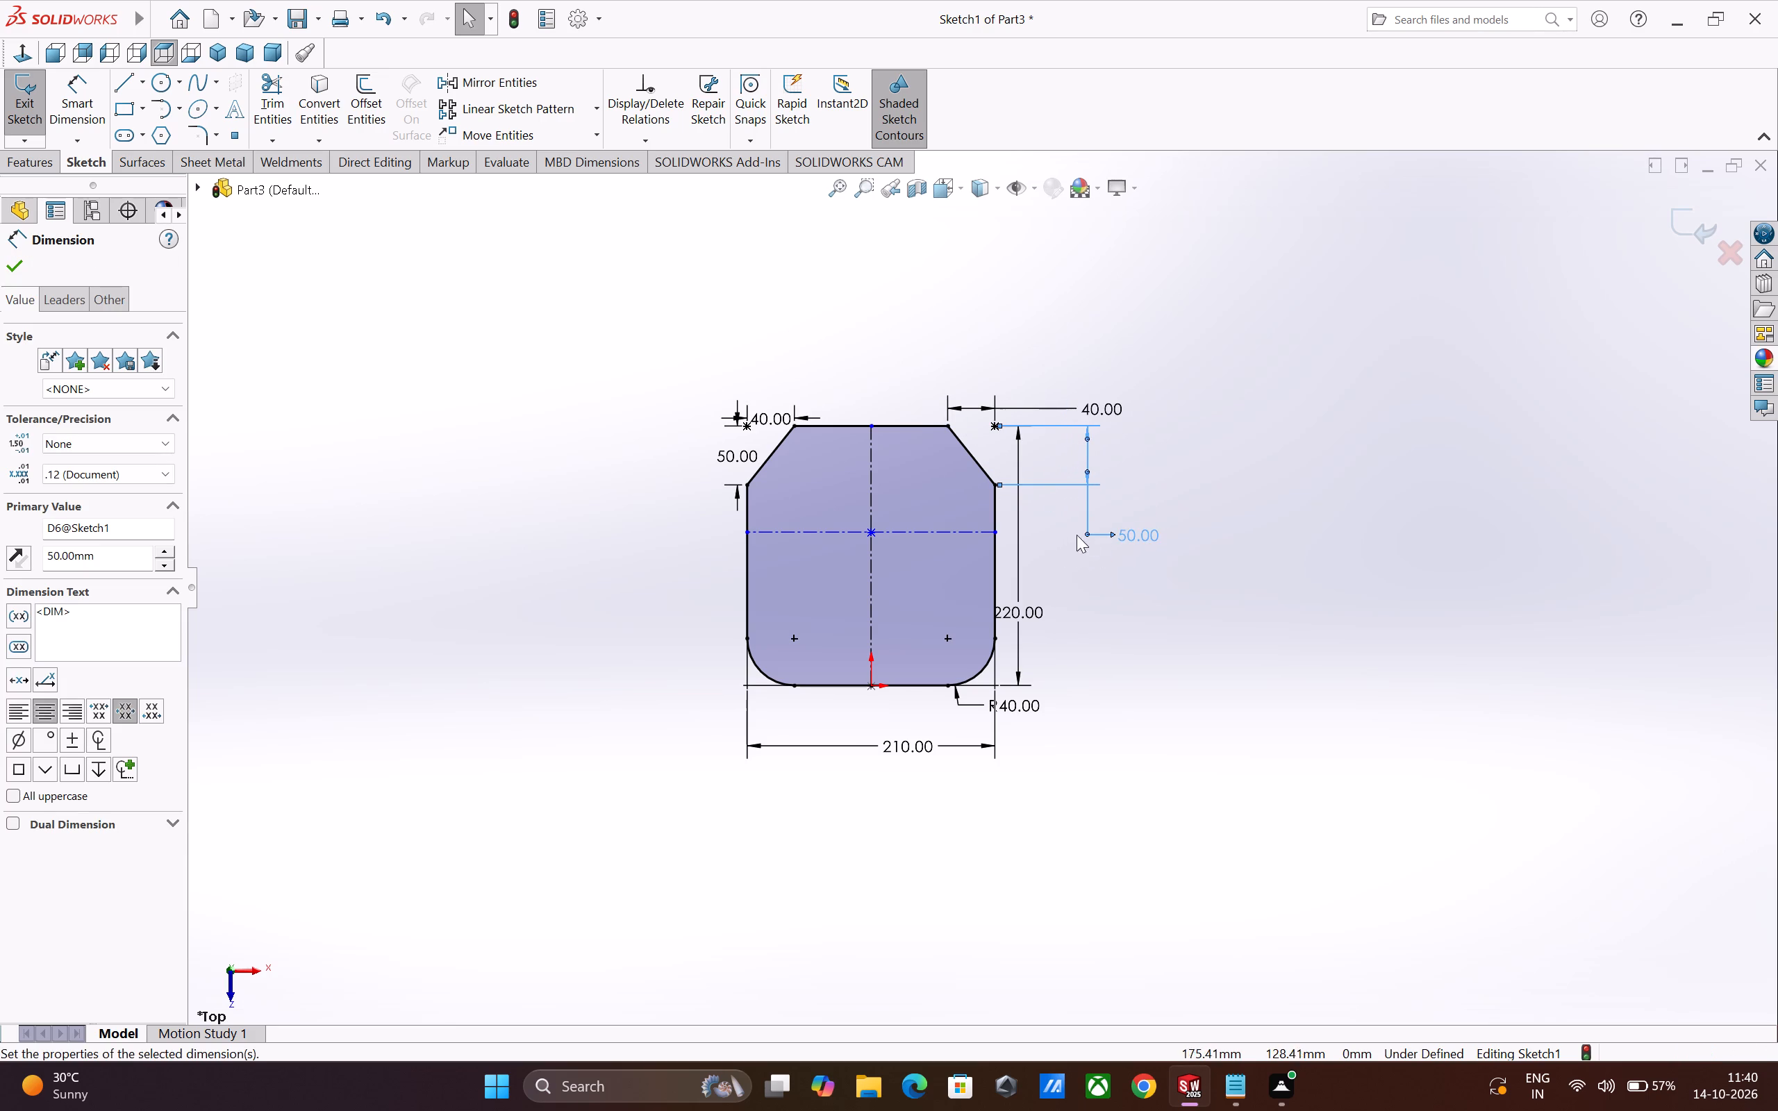
left_click_drag(1026, 612, 1044, 592)
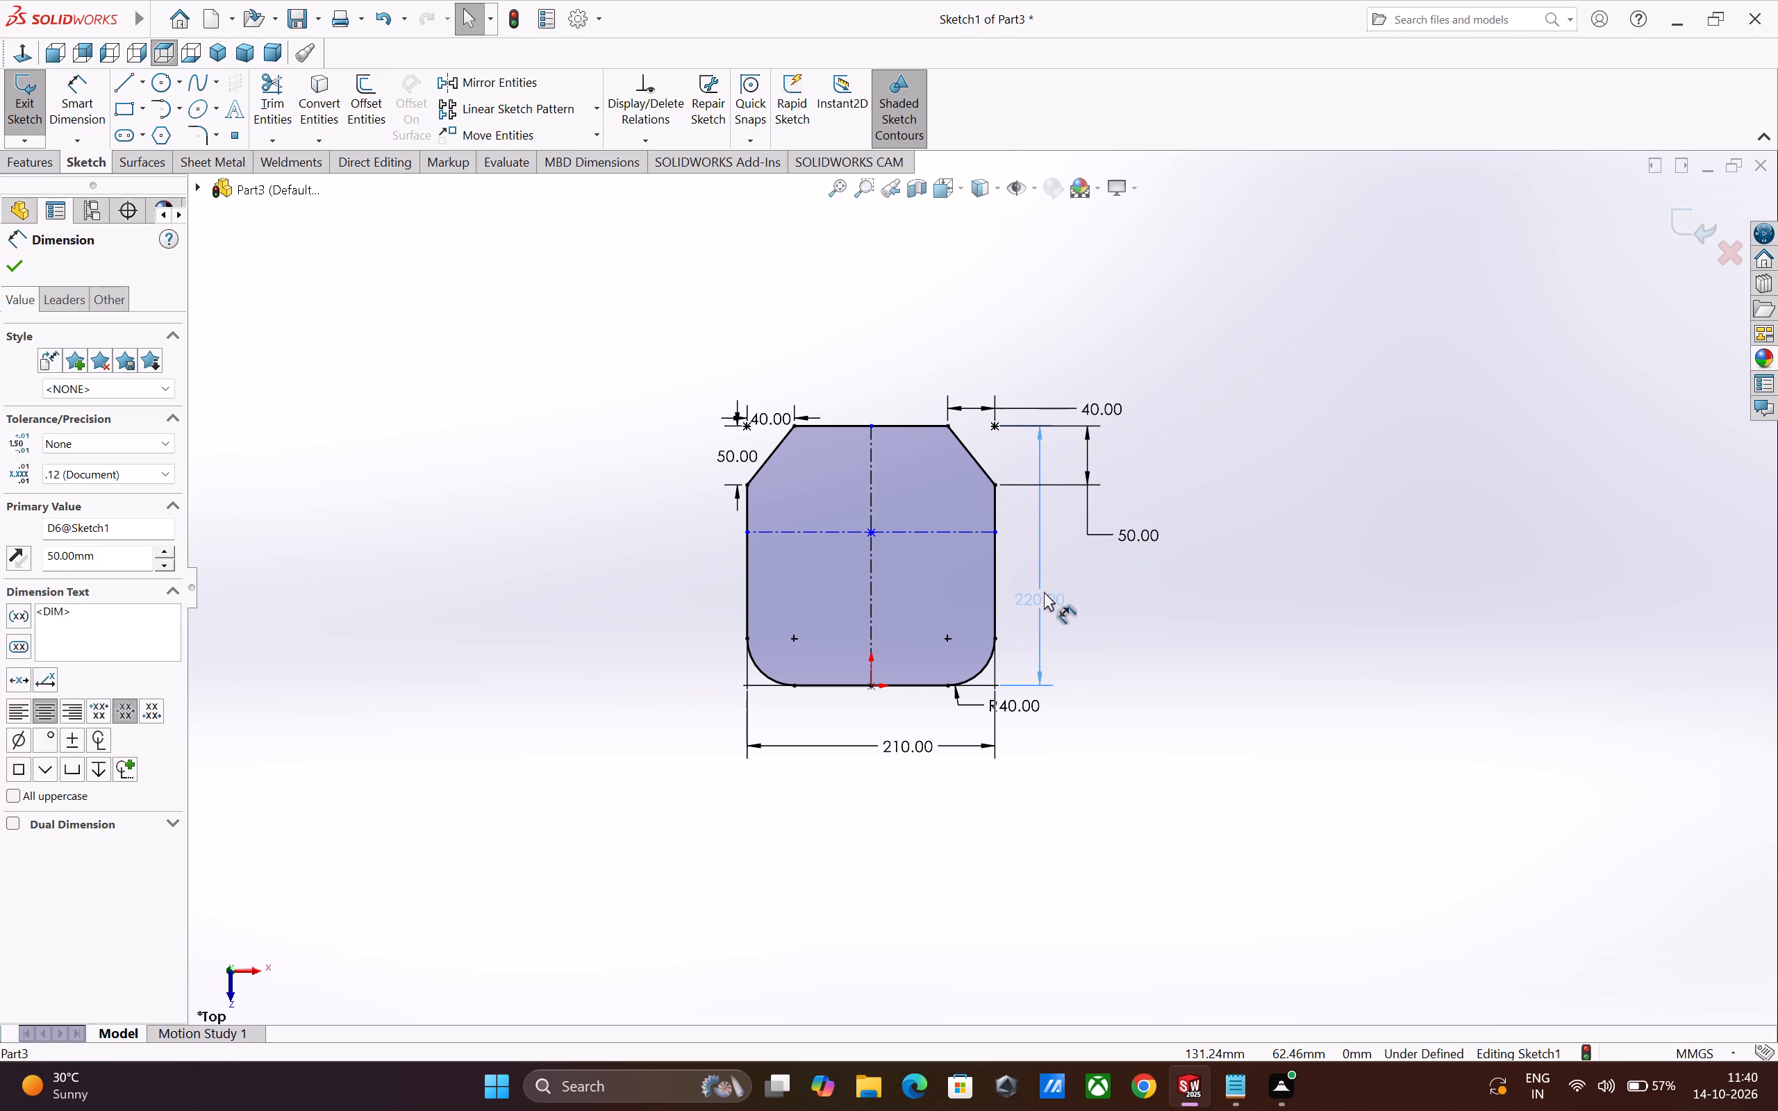
left_click_drag(1044, 592, 1042, 587)
left_click_drag(1020, 699, 1091, 721)
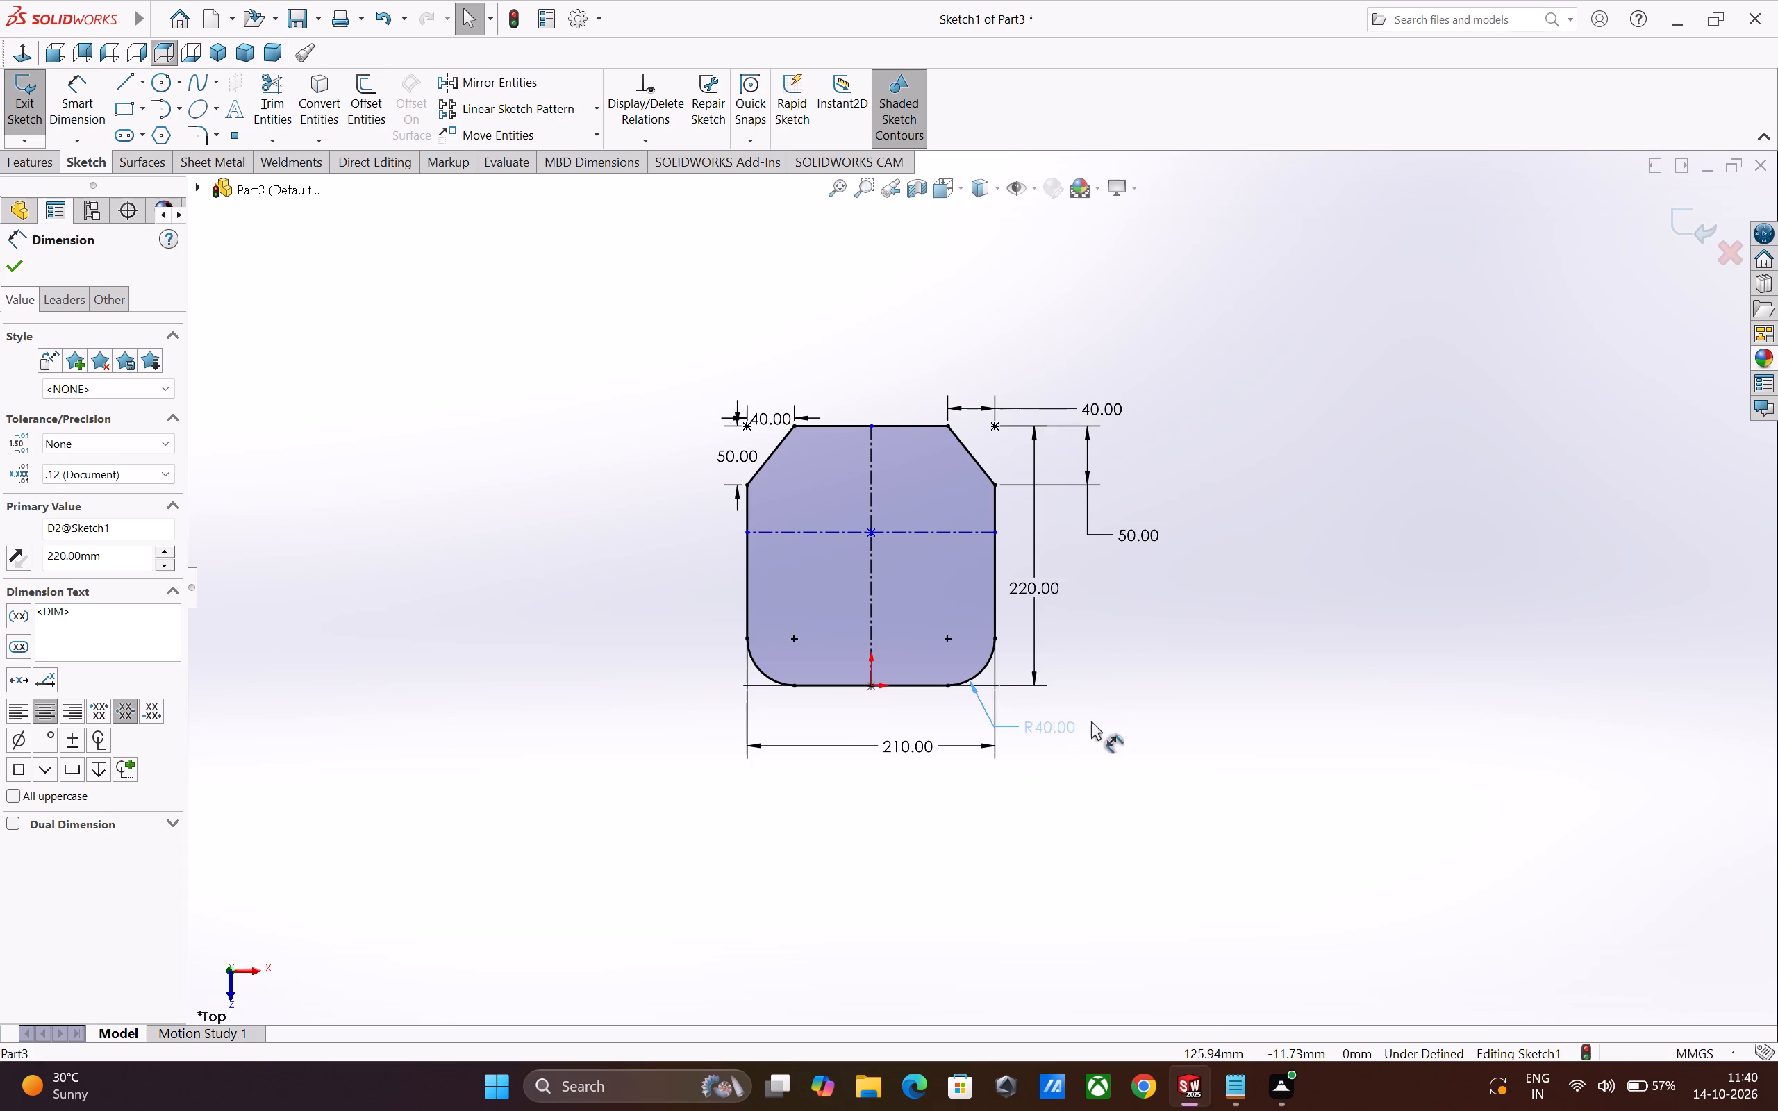
left_click_drag(1091, 721, 1152, 742)
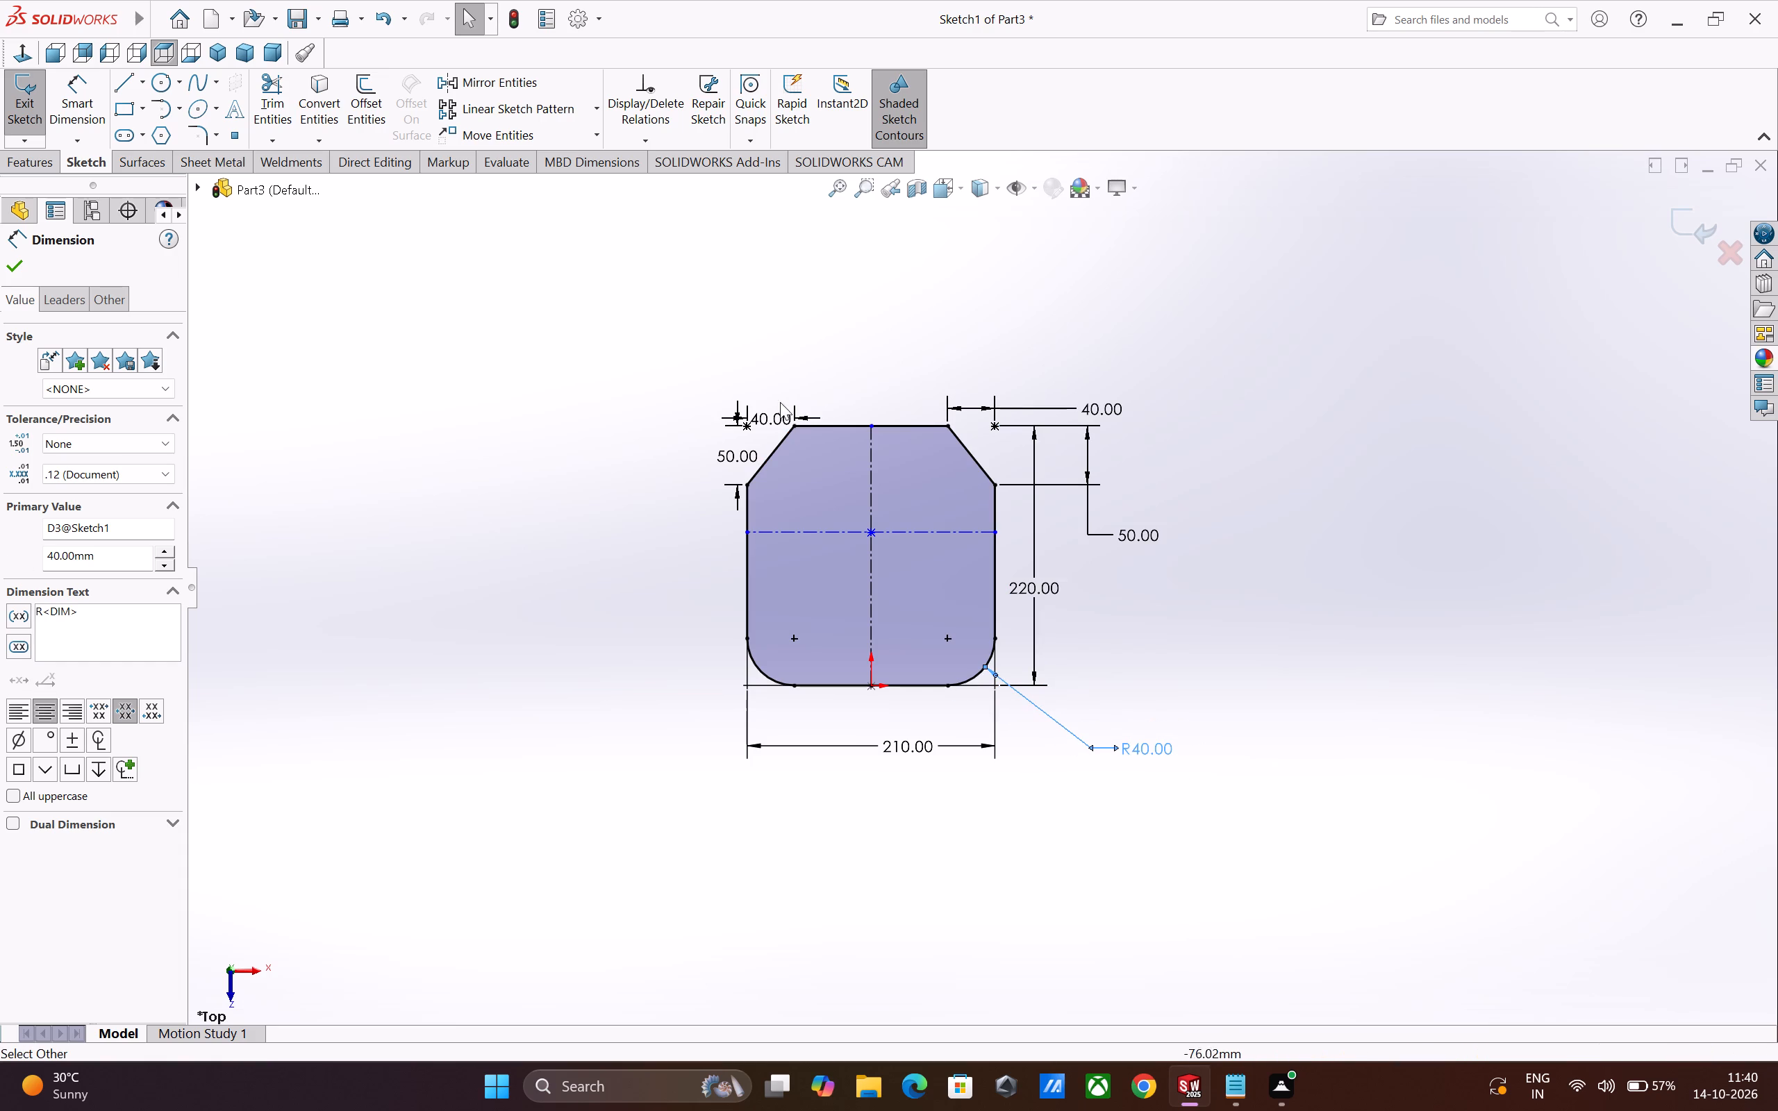
left_click_drag(779, 419, 589, 408)
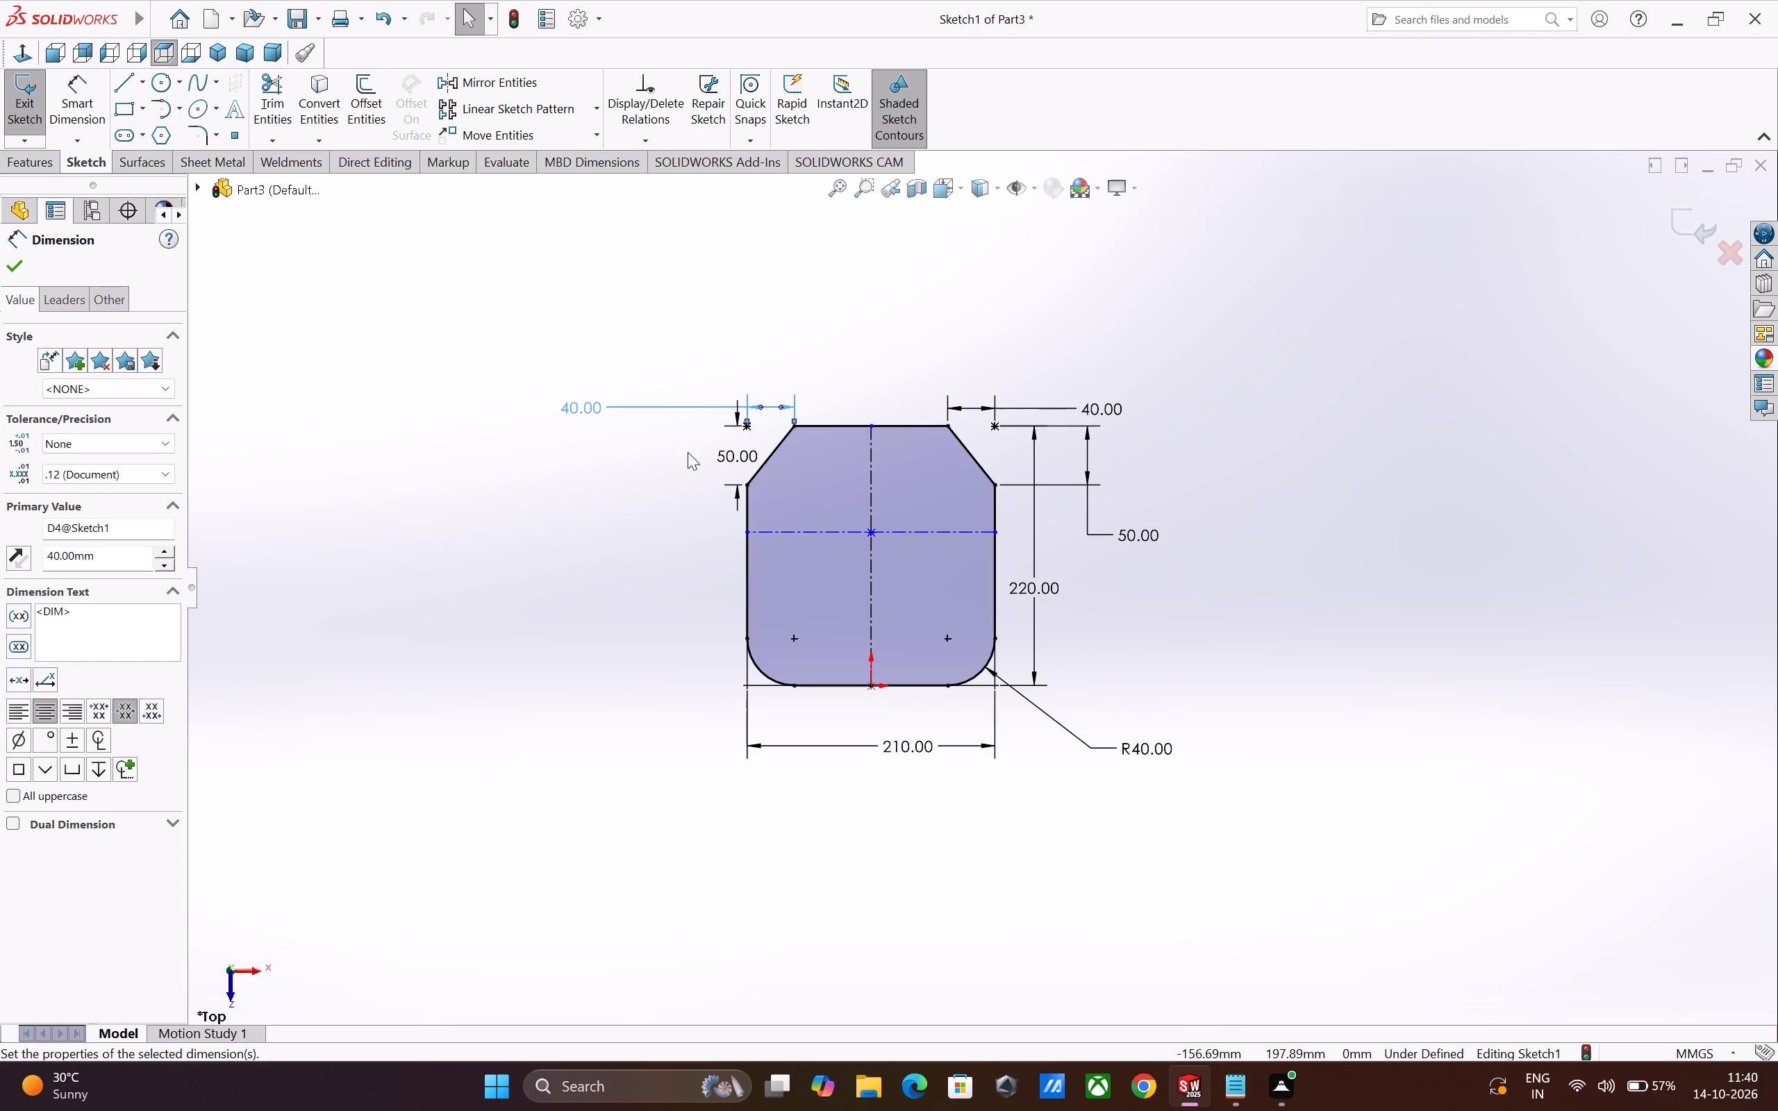
left_click_drag(733, 458, 643, 547)
left_click_drag(911, 746, 899, 744)
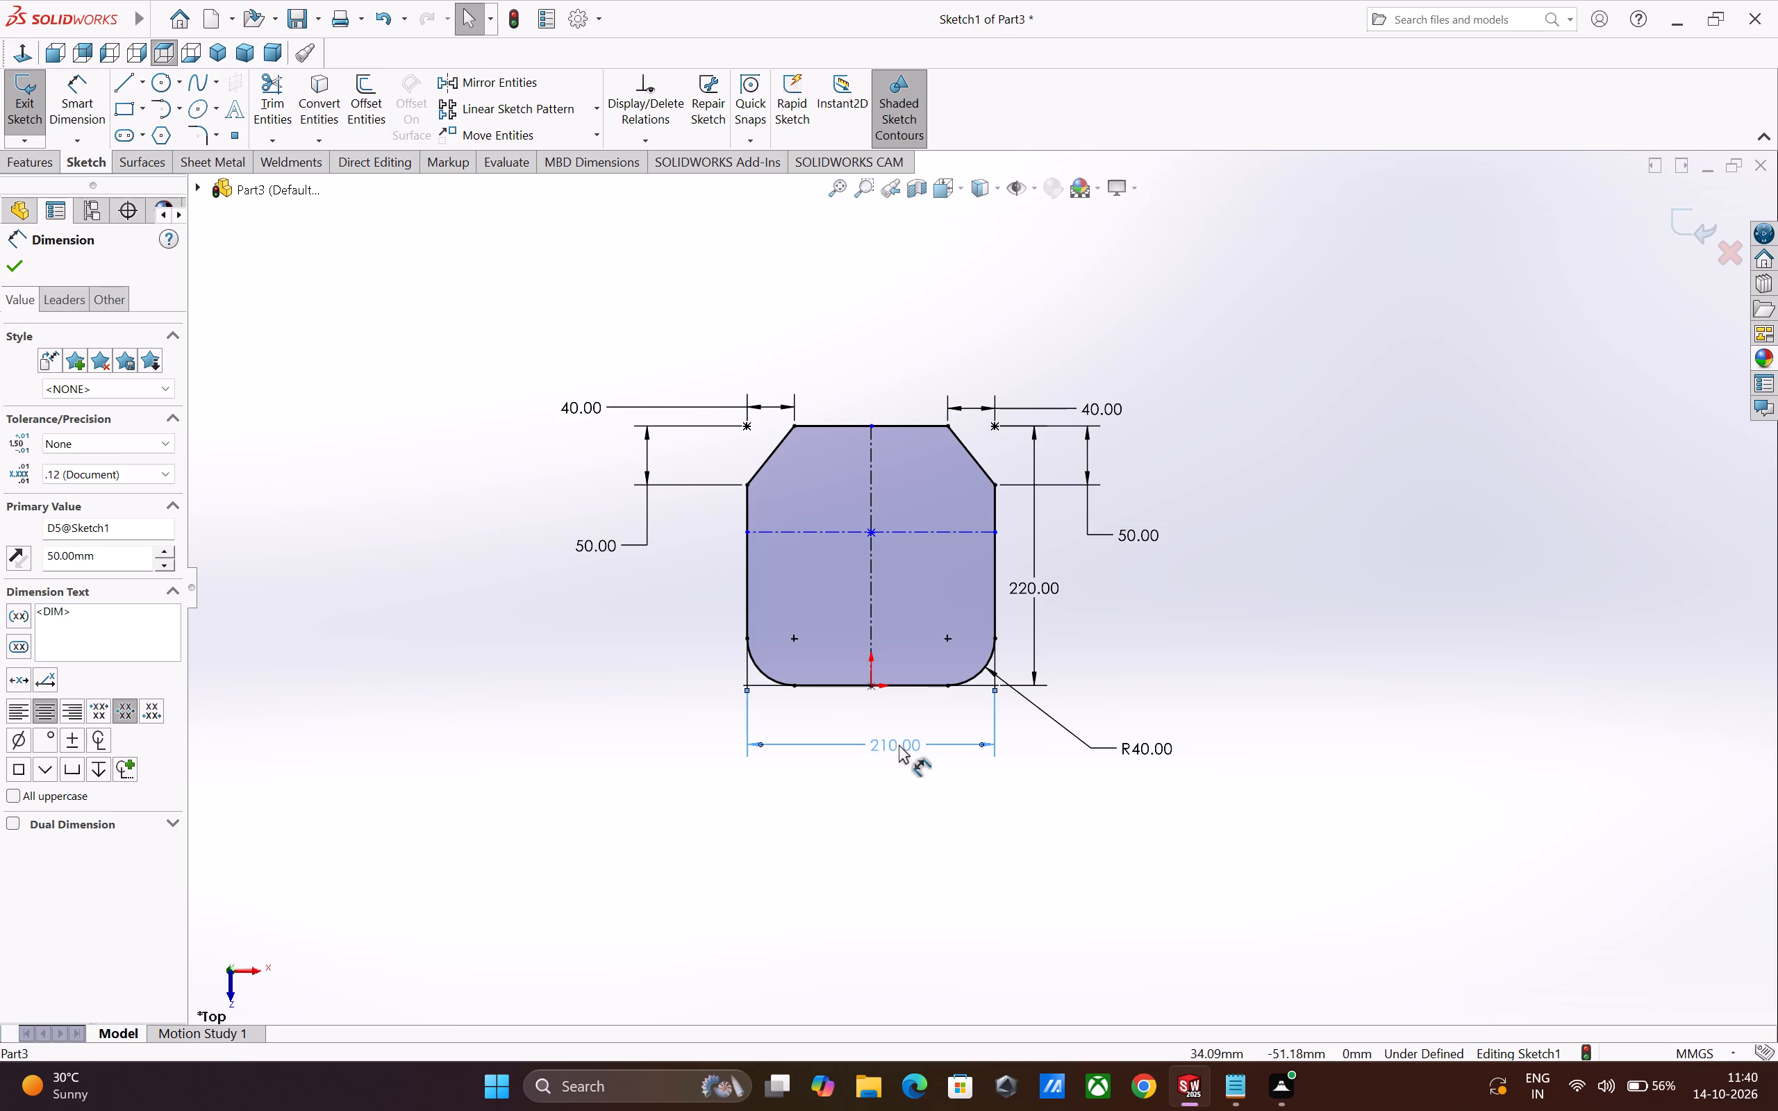
scroll(1163, 740, "up", 3)
scroll(1157, 666, "up", 1)
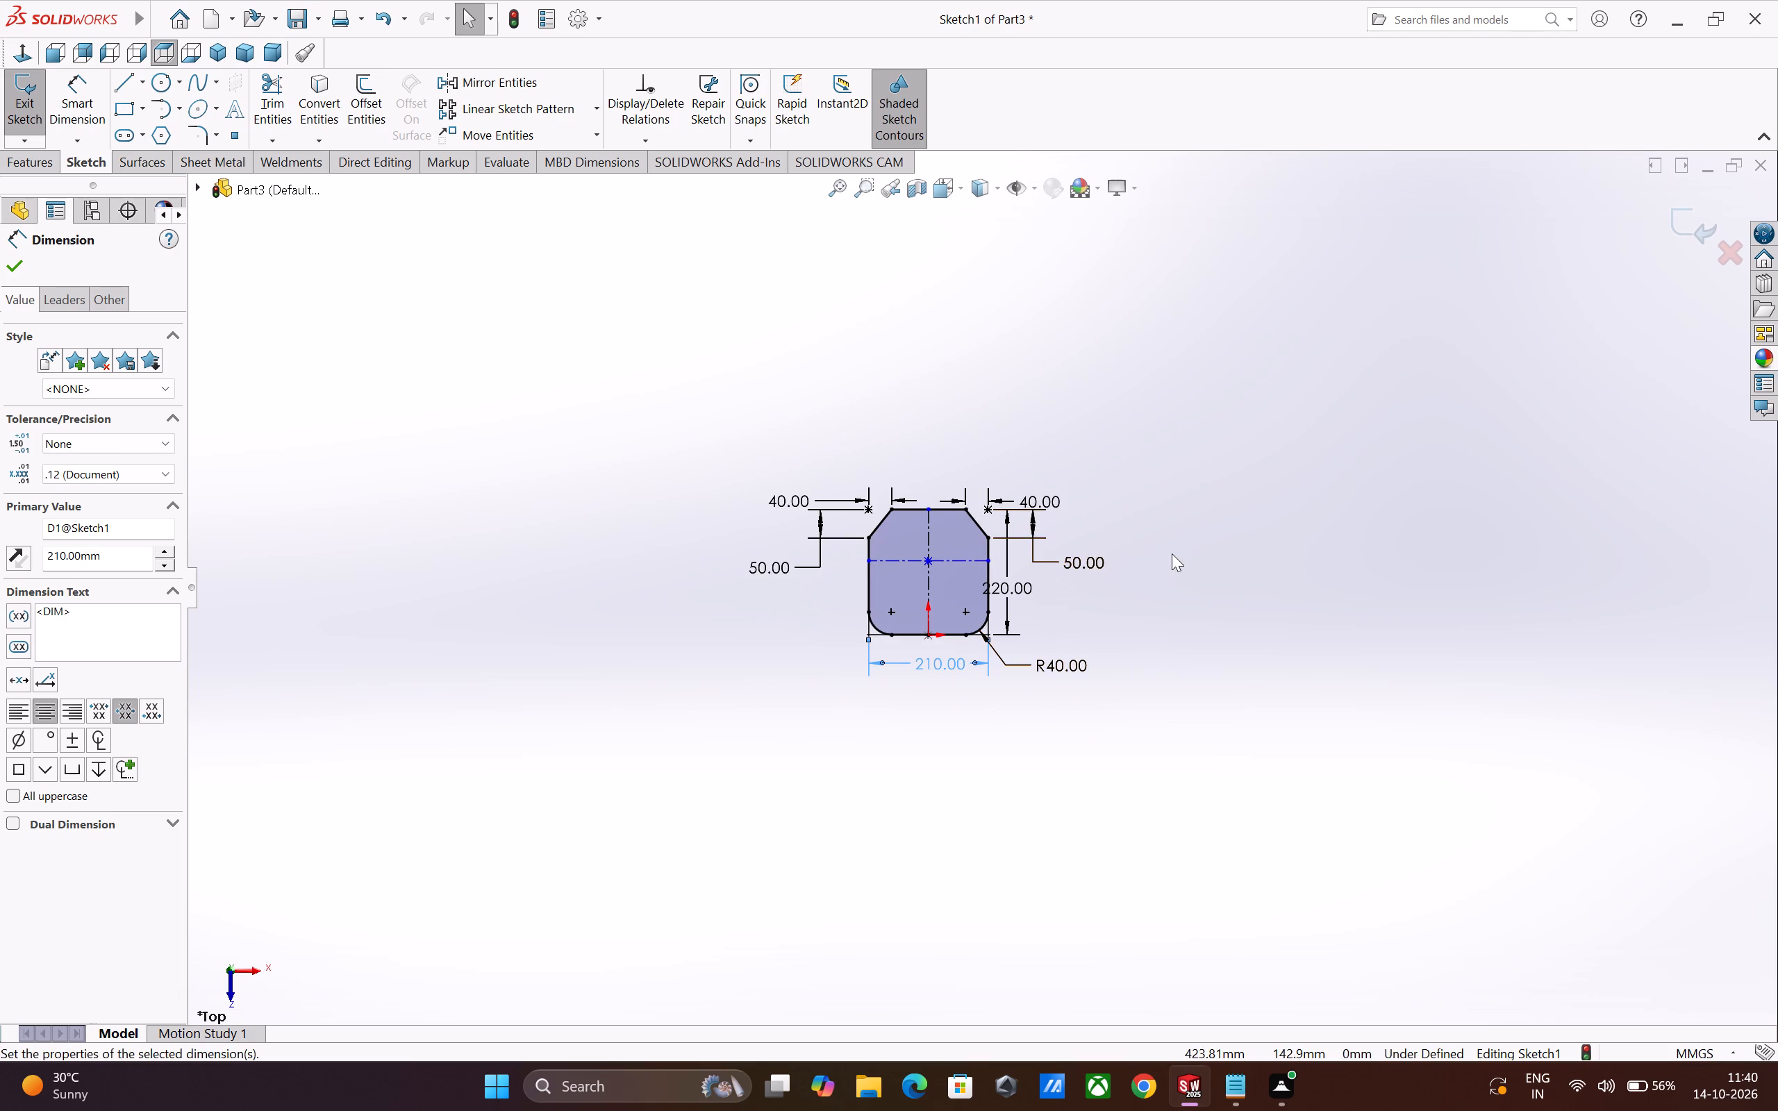
left_click(1172, 552)
Sketch an open round-topped slot rising from the bottom edge beside the origin, about 26 mm wide with straight sides about 27 mm long.
scroll(1172, 552, "down", 3)
scroll(1015, 552, "down", 1)
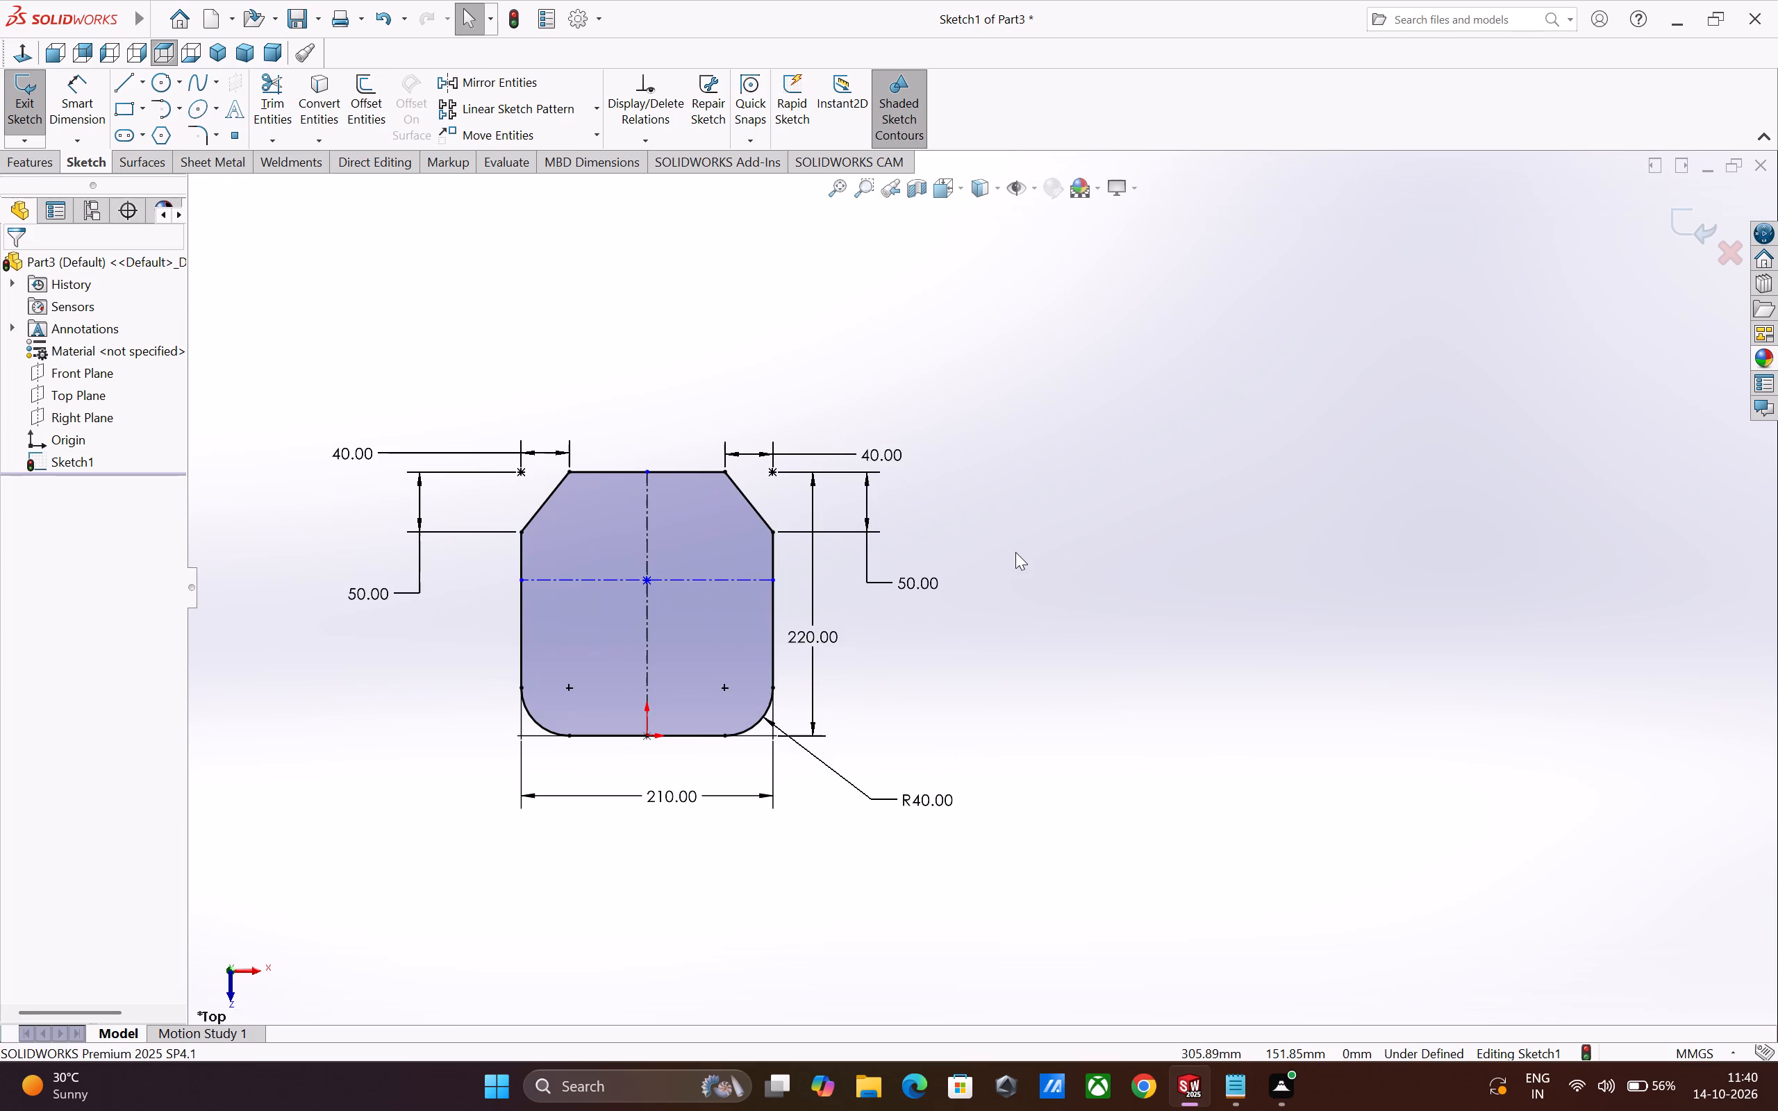
scroll(690, 514, "down", 2)
scroll(880, 590, "up", 5)
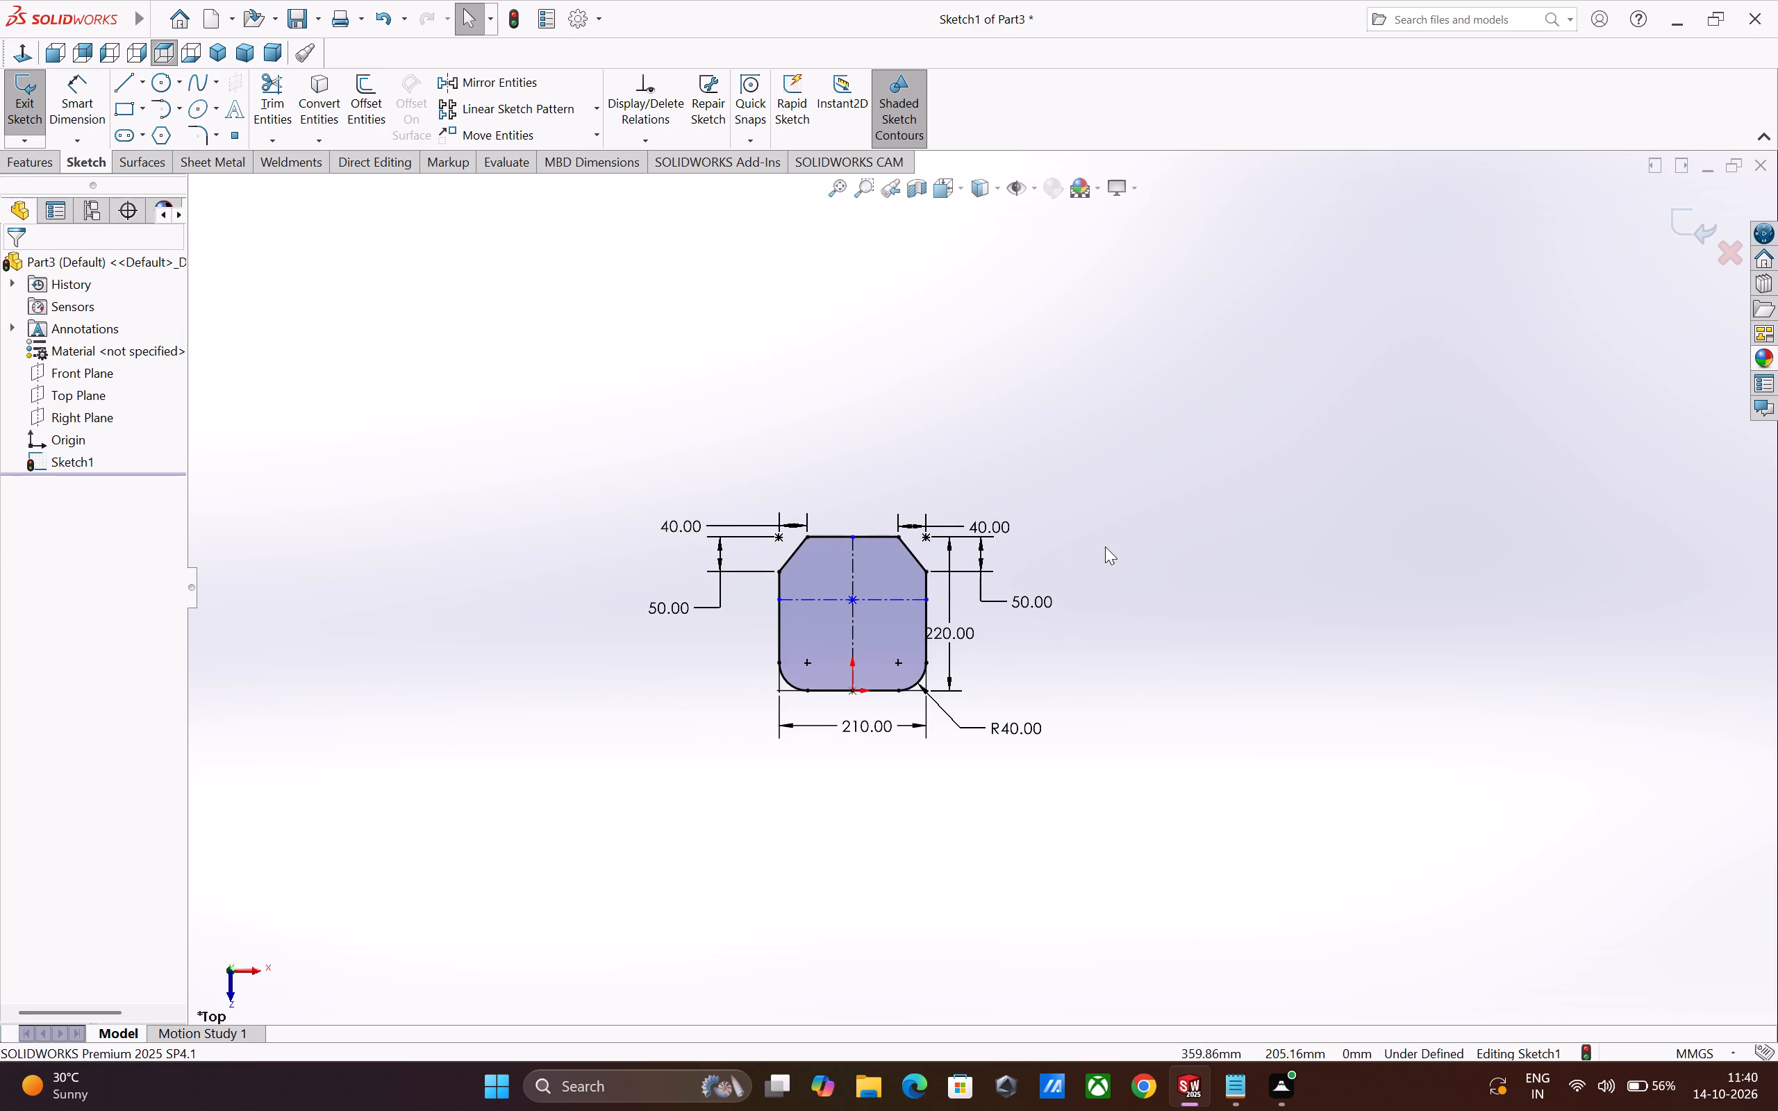
scroll(997, 499, "down", 1)
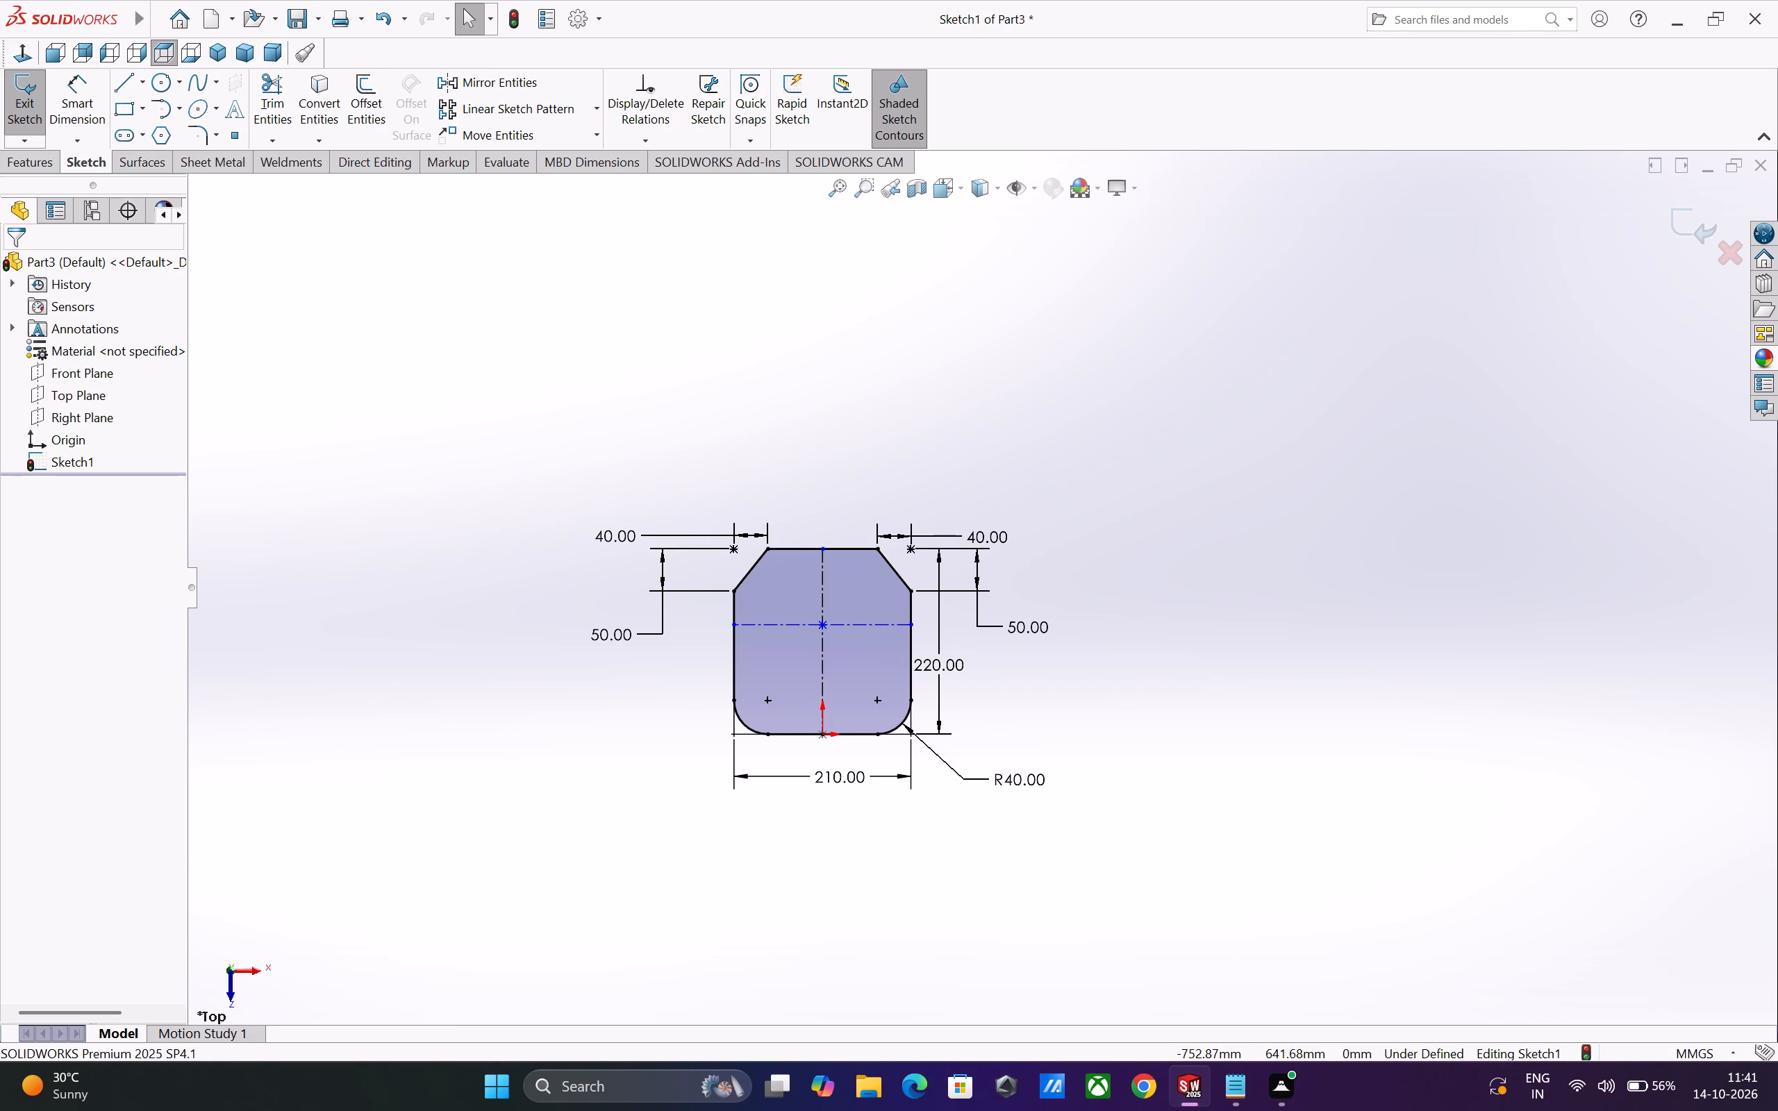
left_click(125, 77)
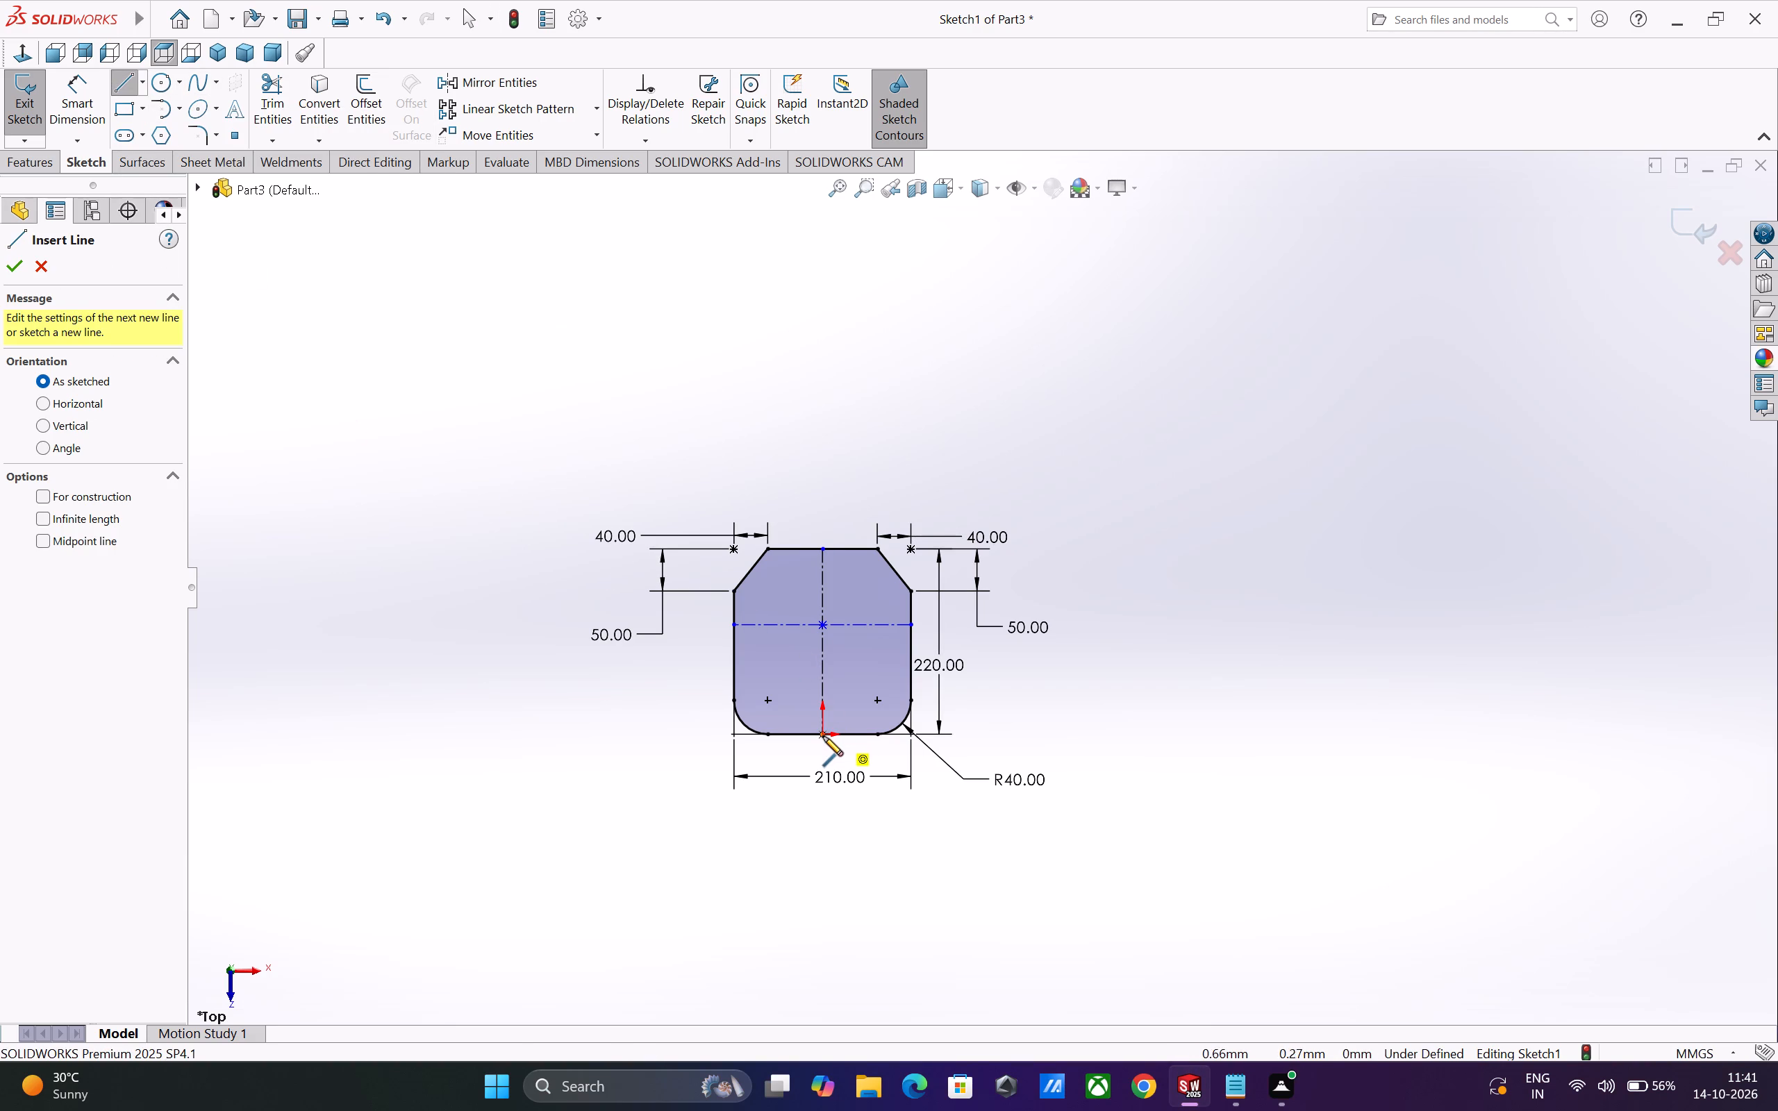
scroll(875, 733, "down", 3)
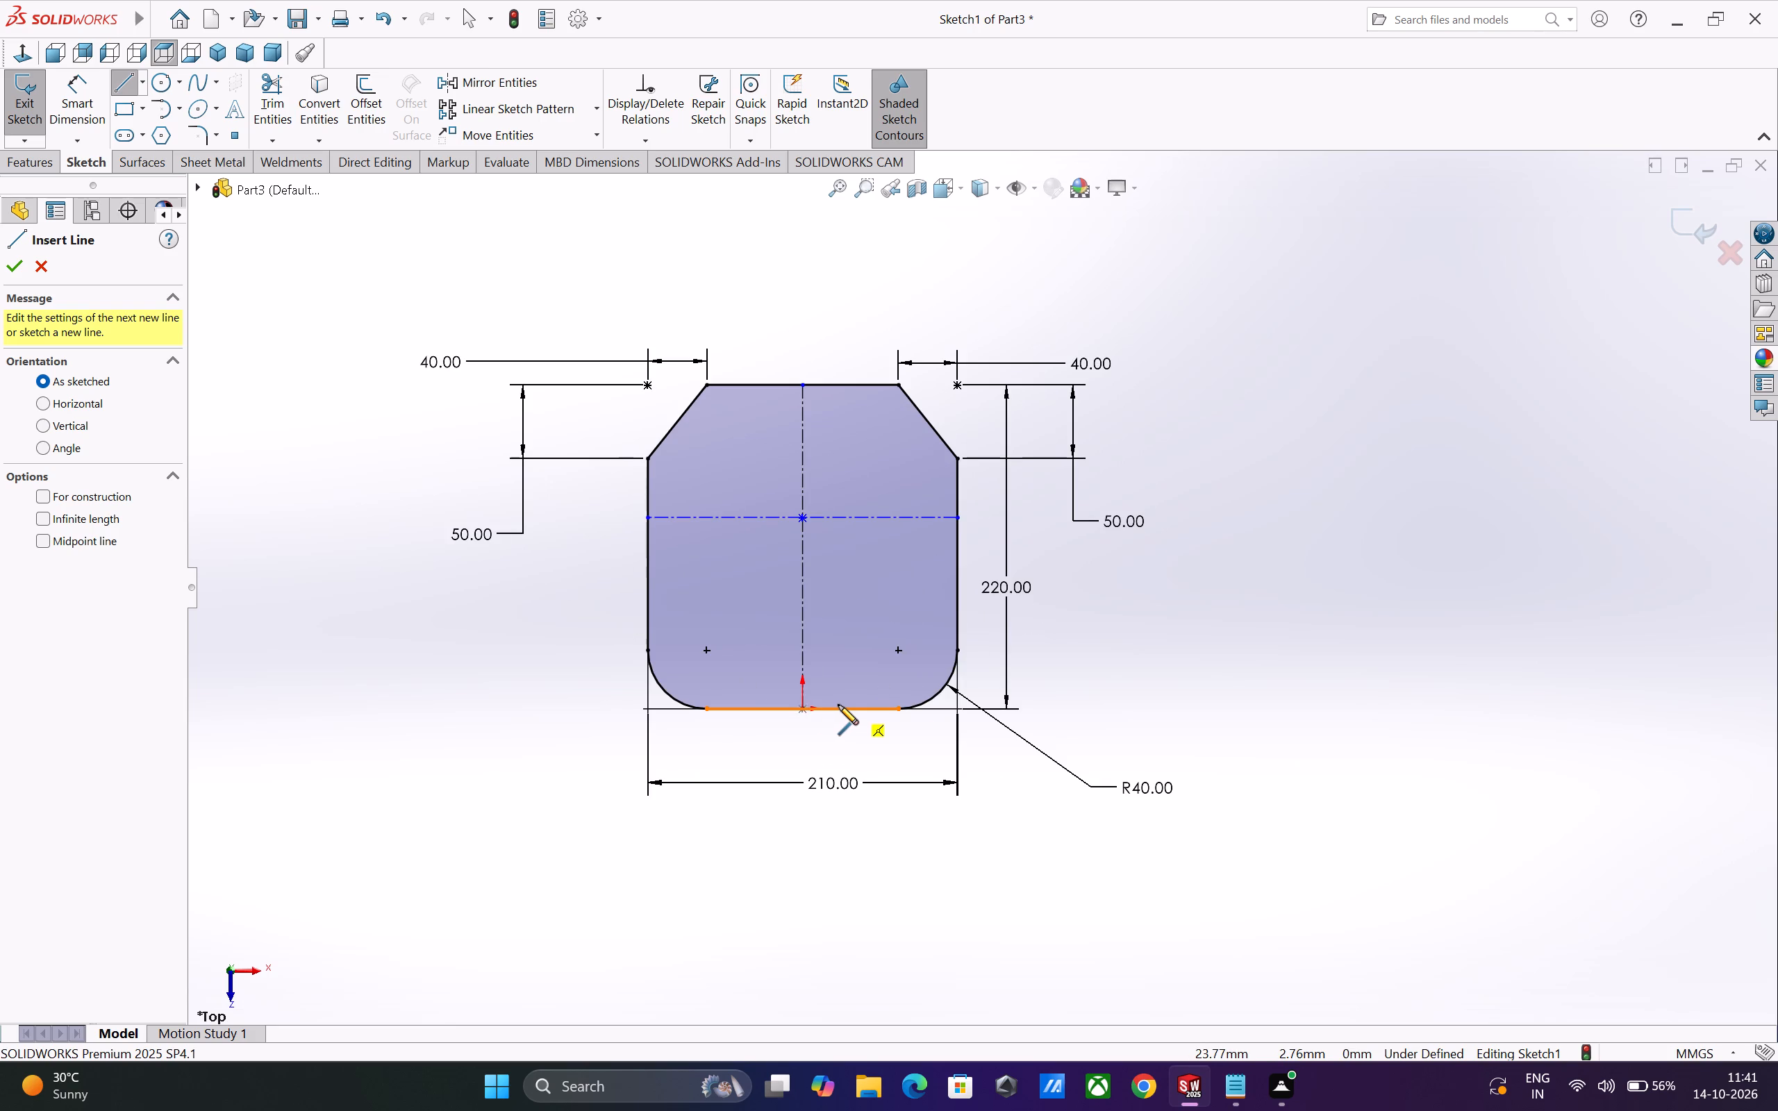
left_click(840, 708)
scroll(838, 655, "down", 3)
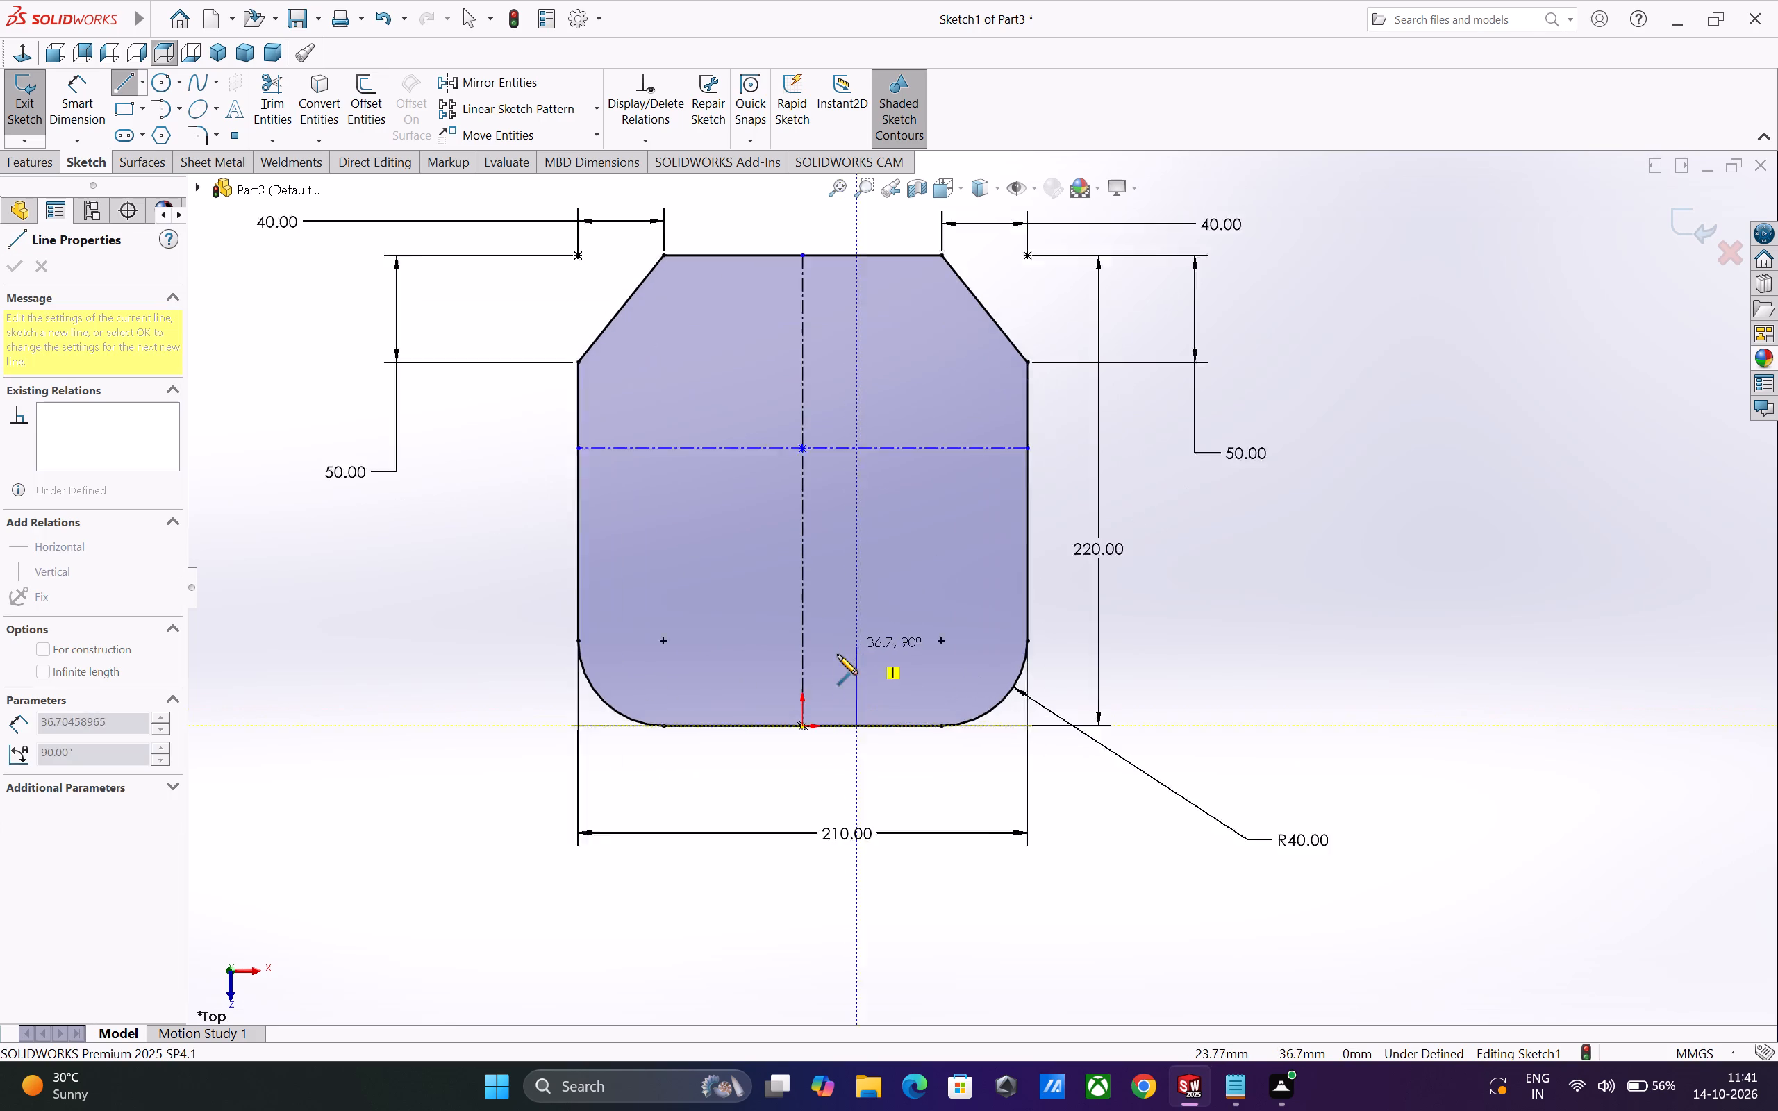
left_click(867, 668)
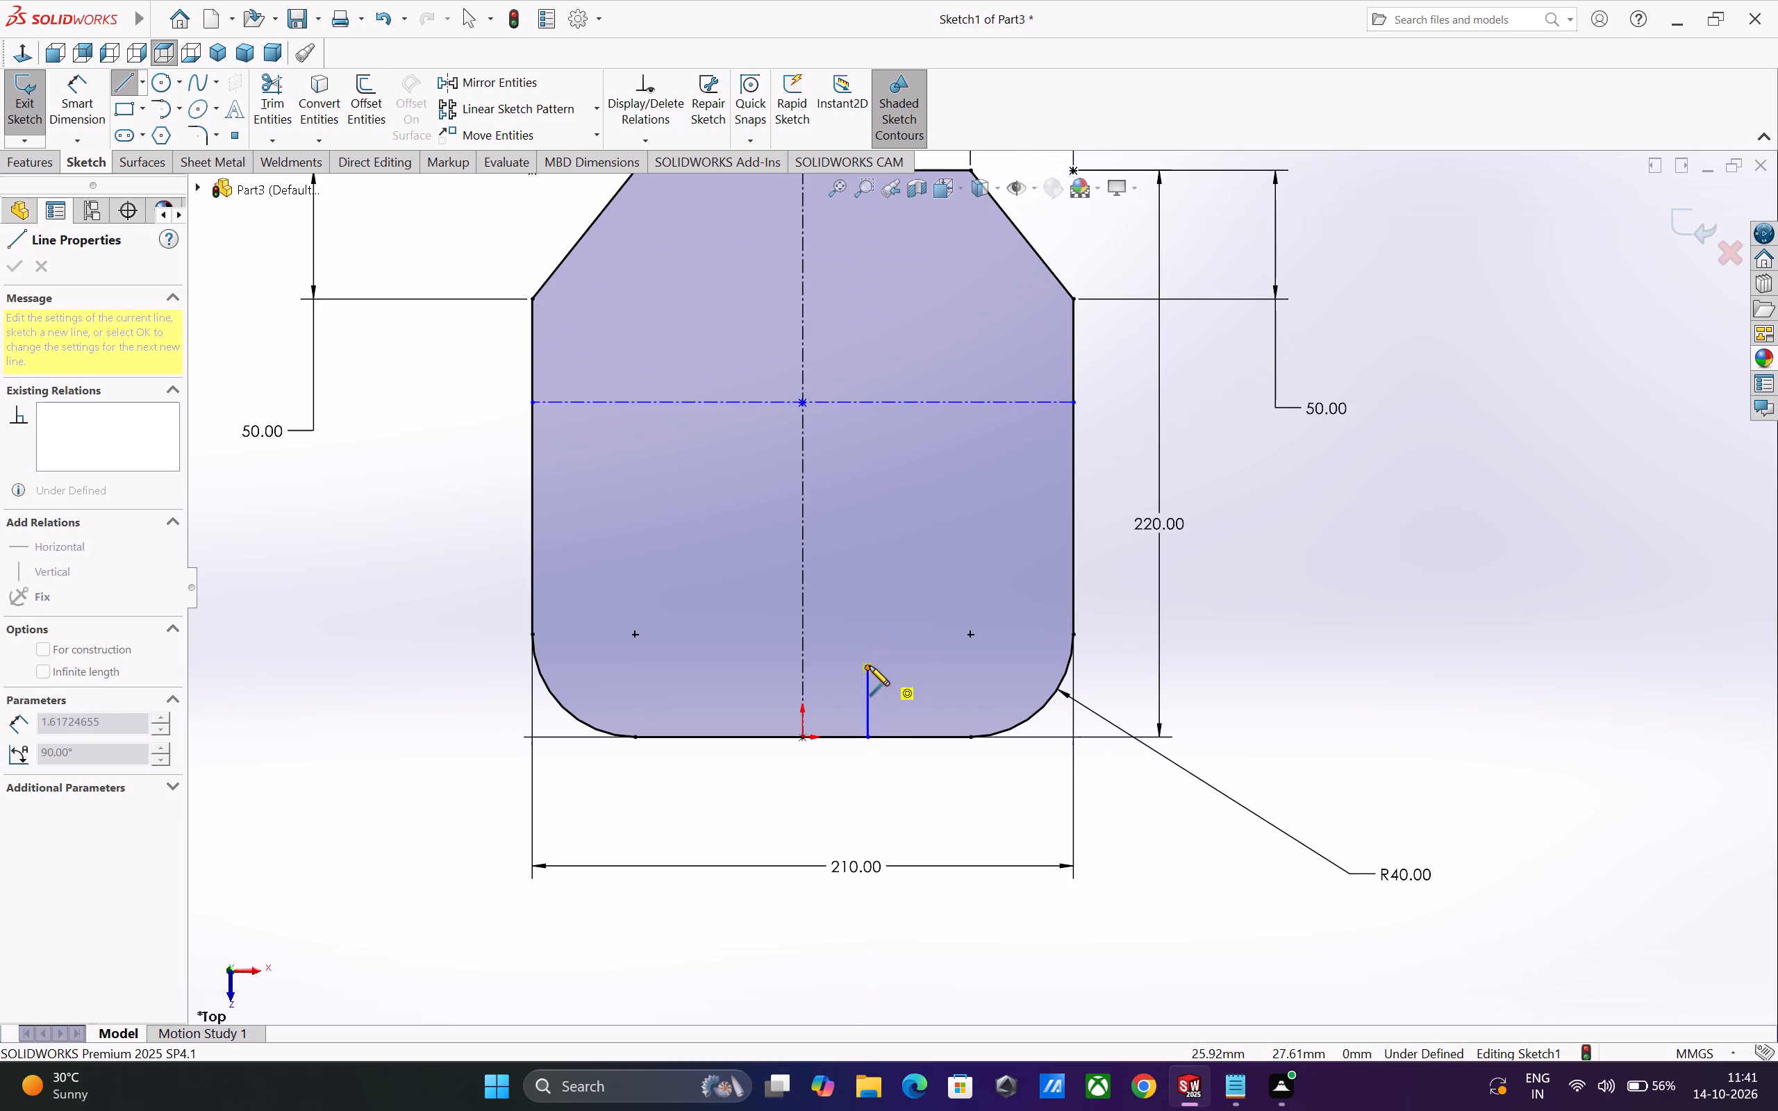
left_click(935, 668)
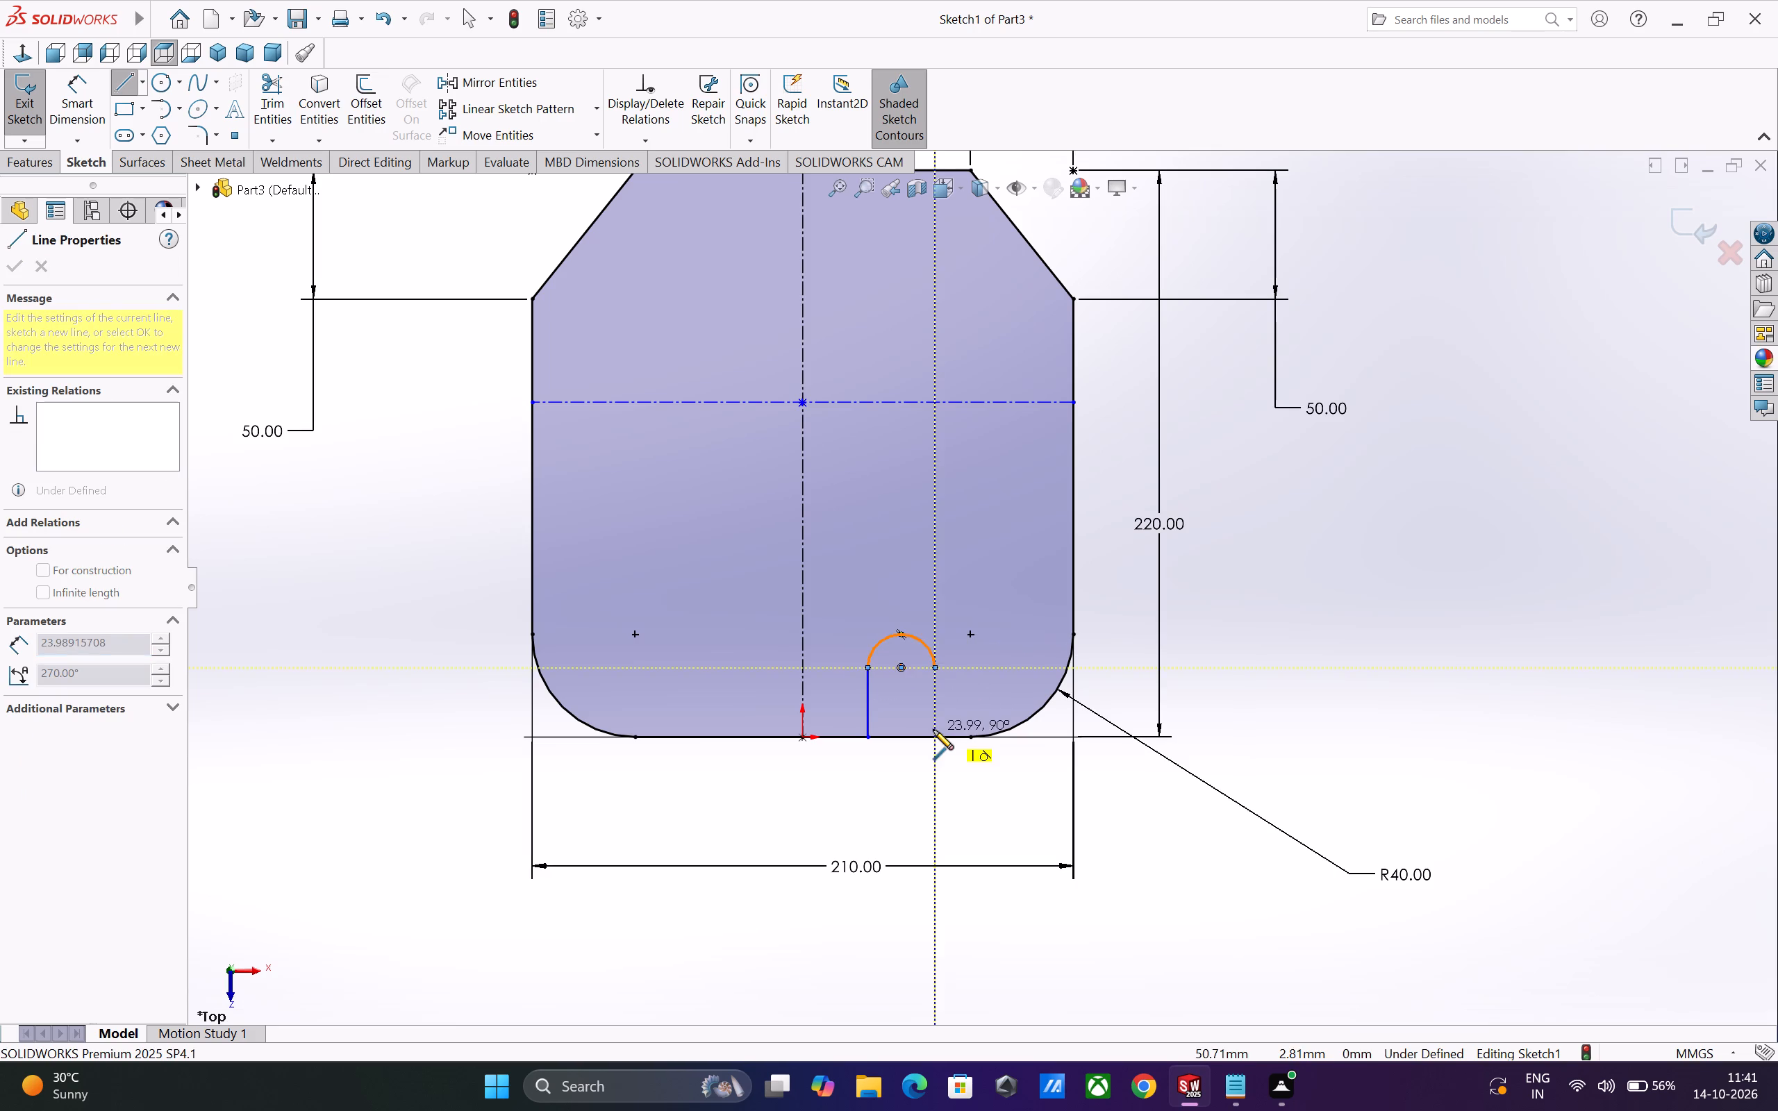
left_click(934, 739)
key("Escape")
key("Escape")
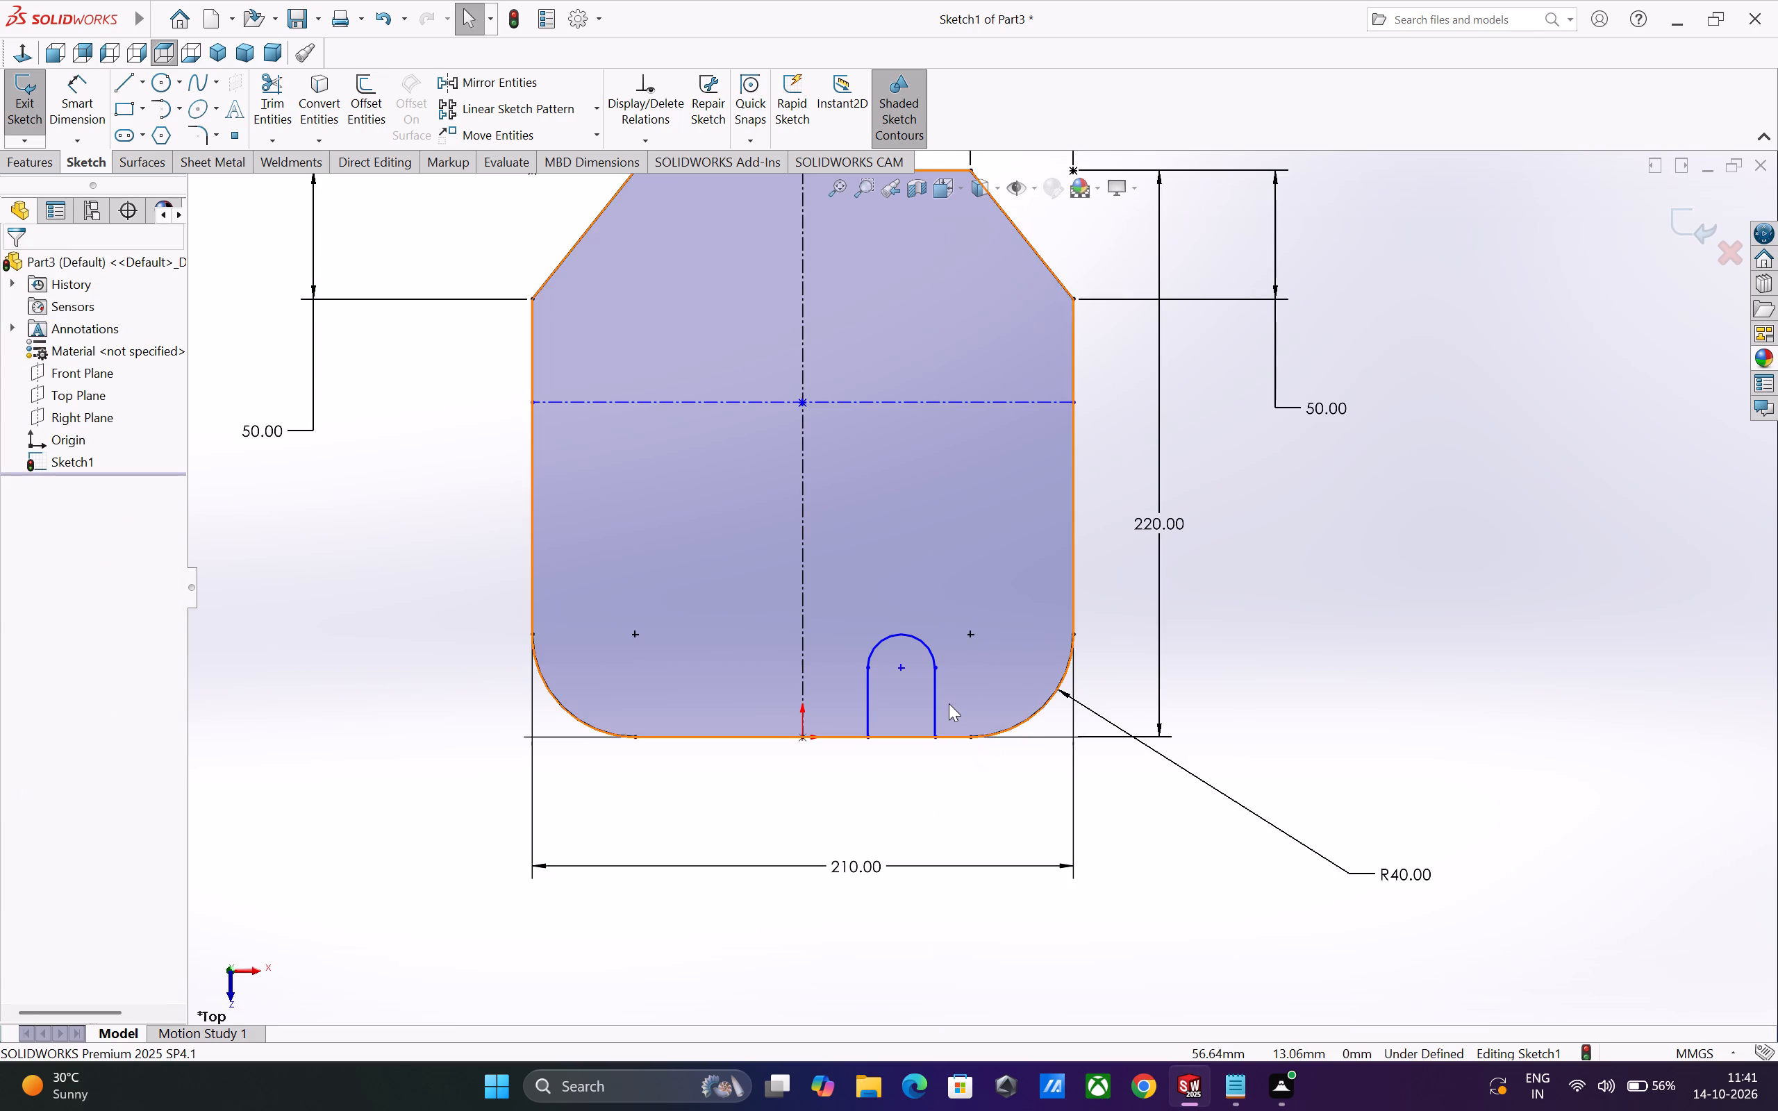
Dimension the slot's straight side farther from the origin at 10 mm.
scroll(948, 703, "down", 3)
left_click(85, 114)
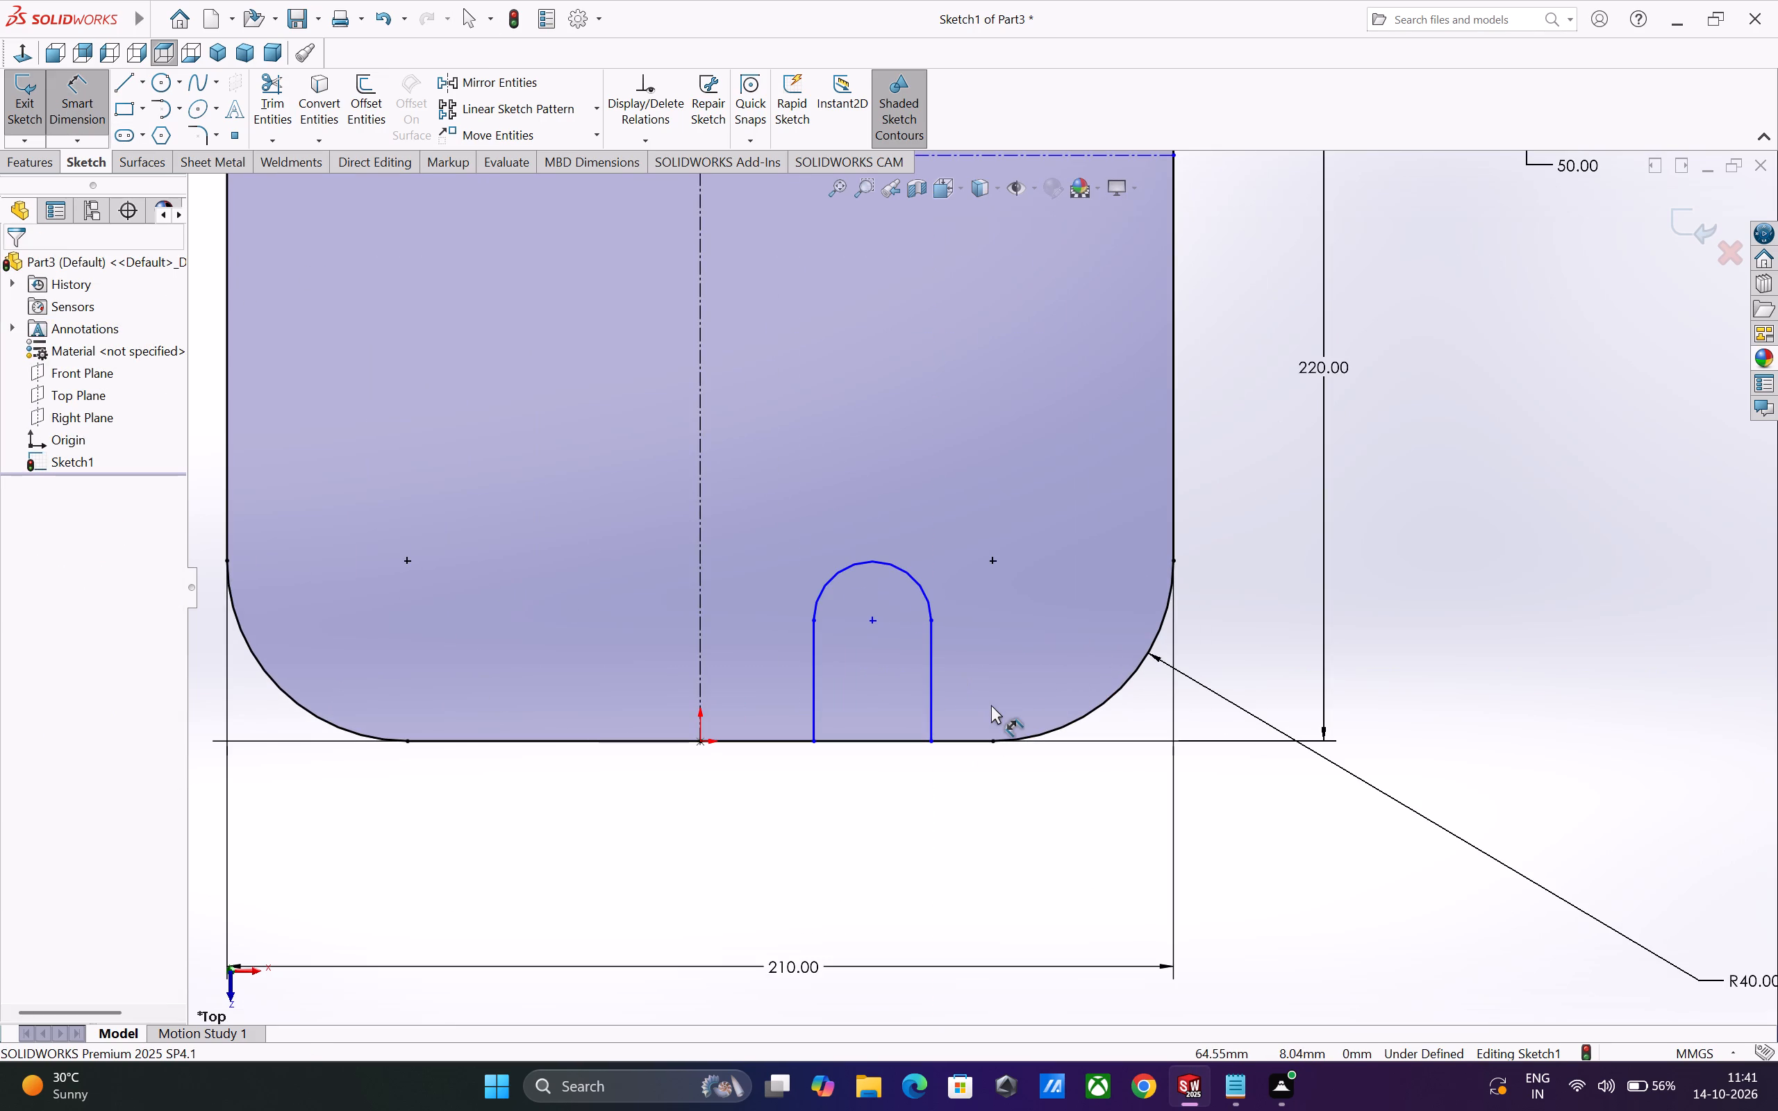
left_click(931, 689)
left_click(961, 685)
key("1")
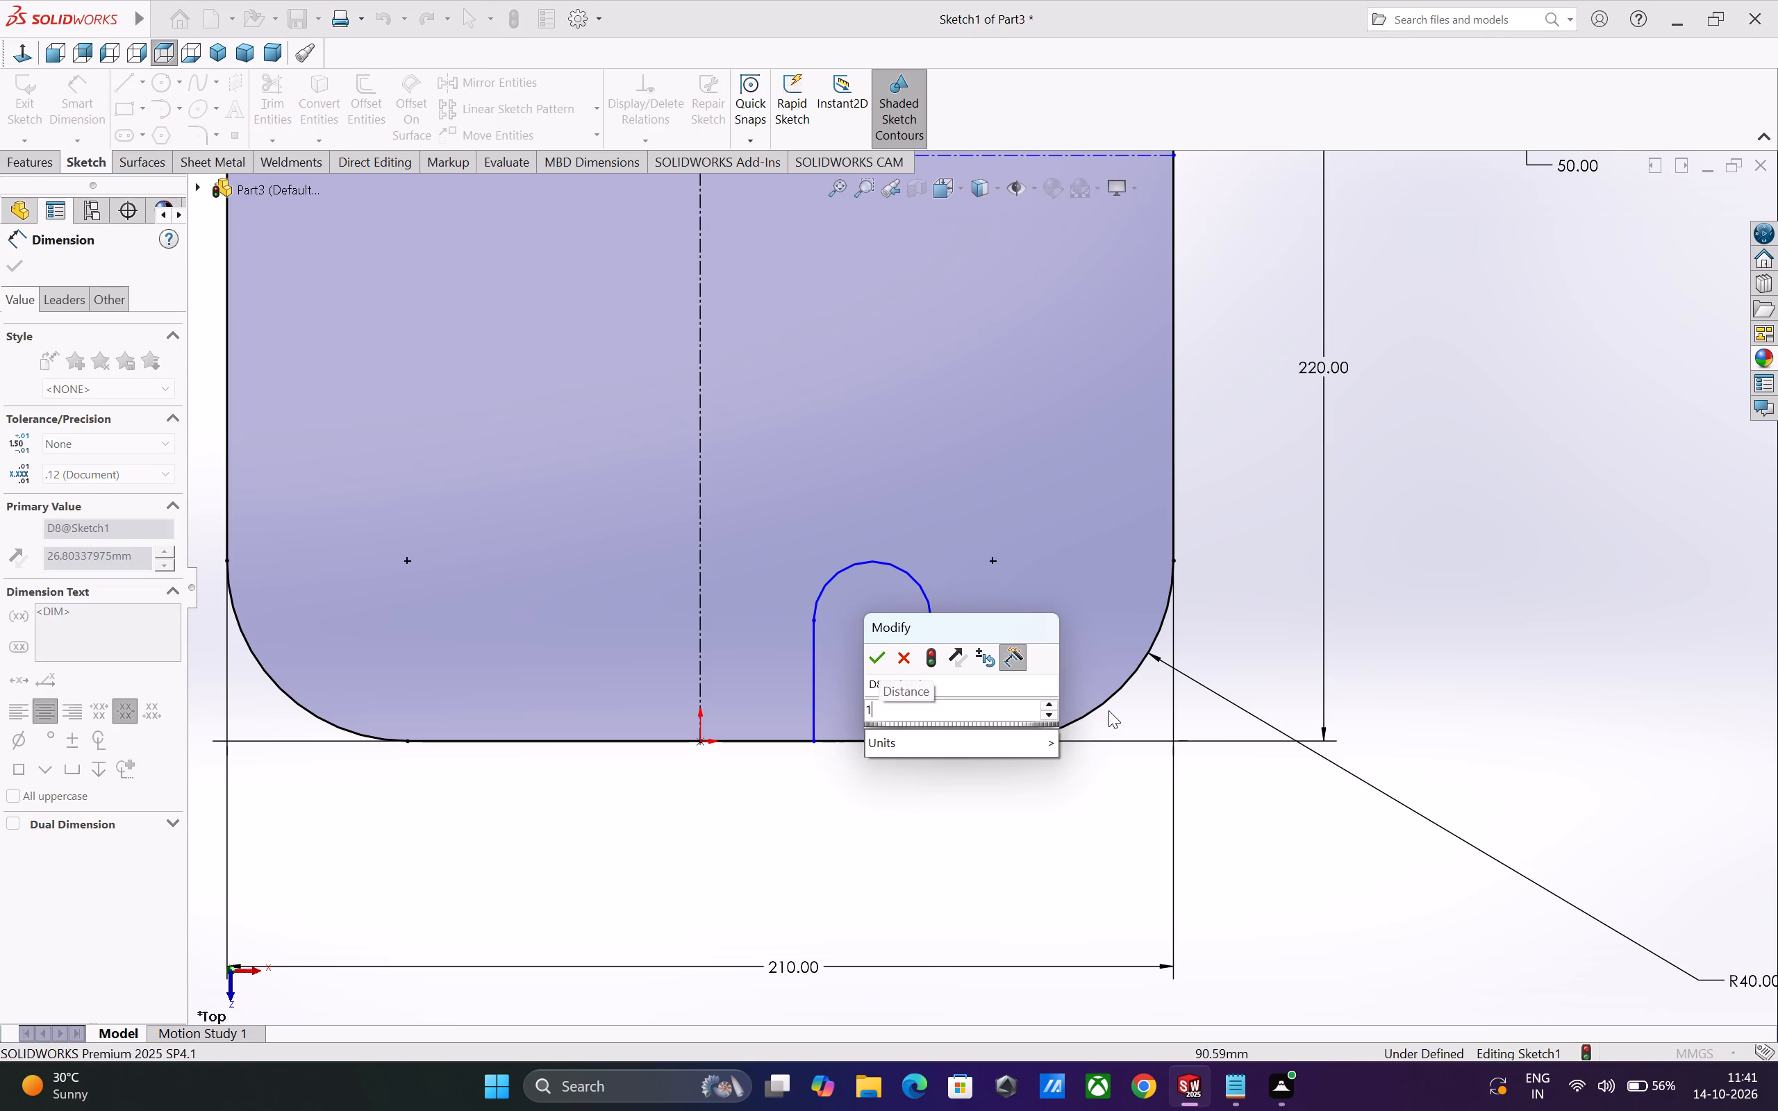
key("0")
key("Return")
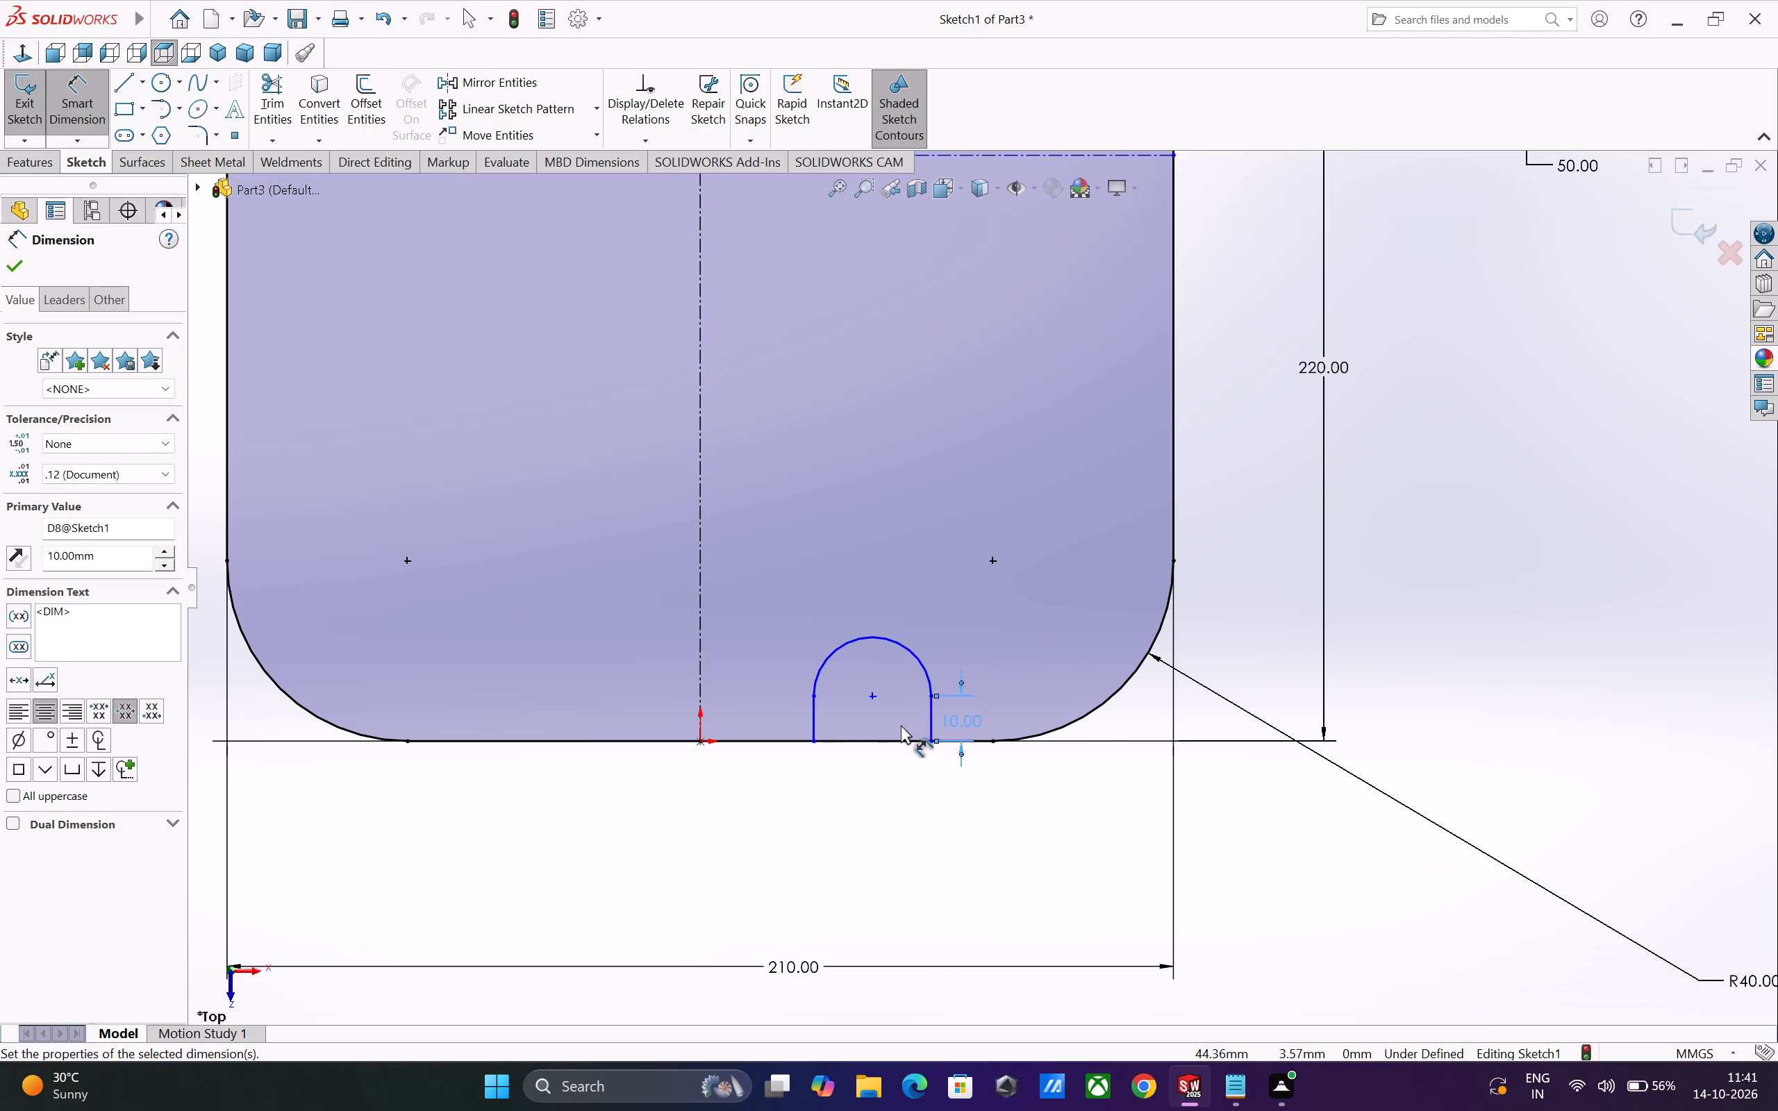
Dimension the slot's width between its two straight sides at 15 mm.
left_click(929, 728)
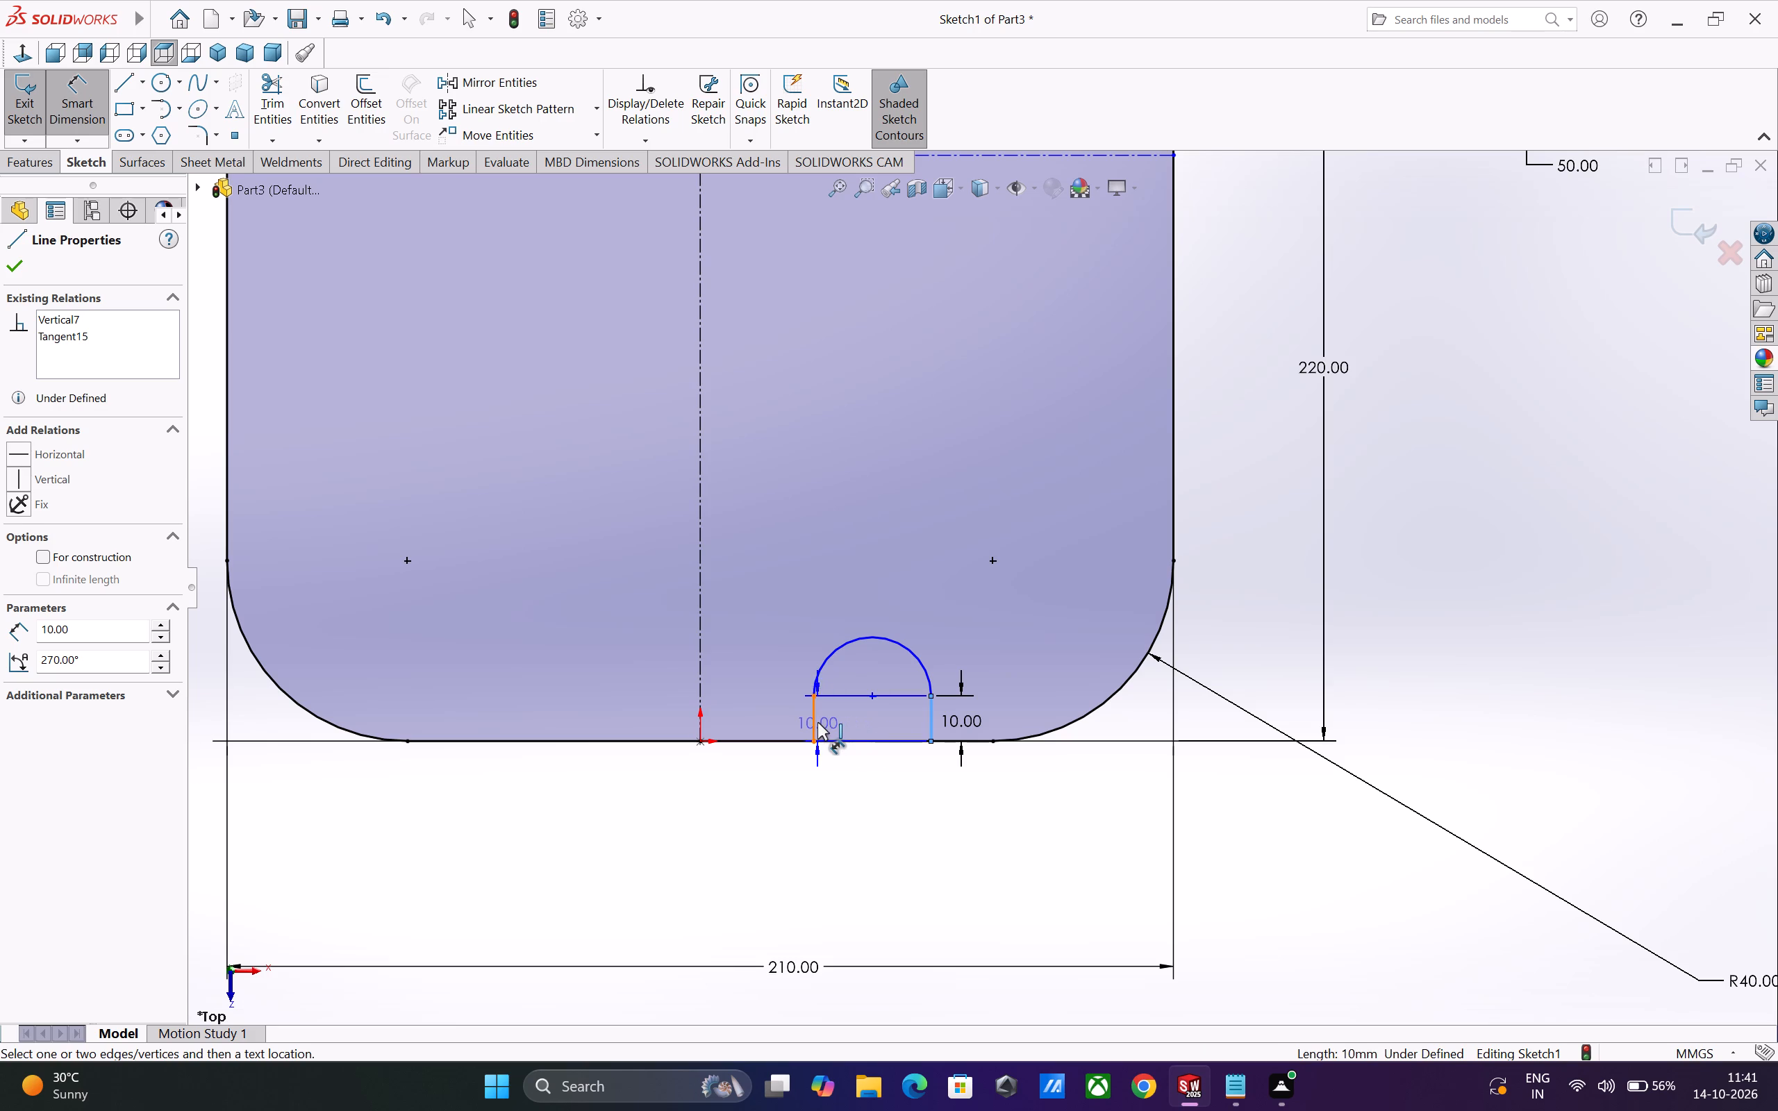
left_click(814, 724)
left_click(869, 778)
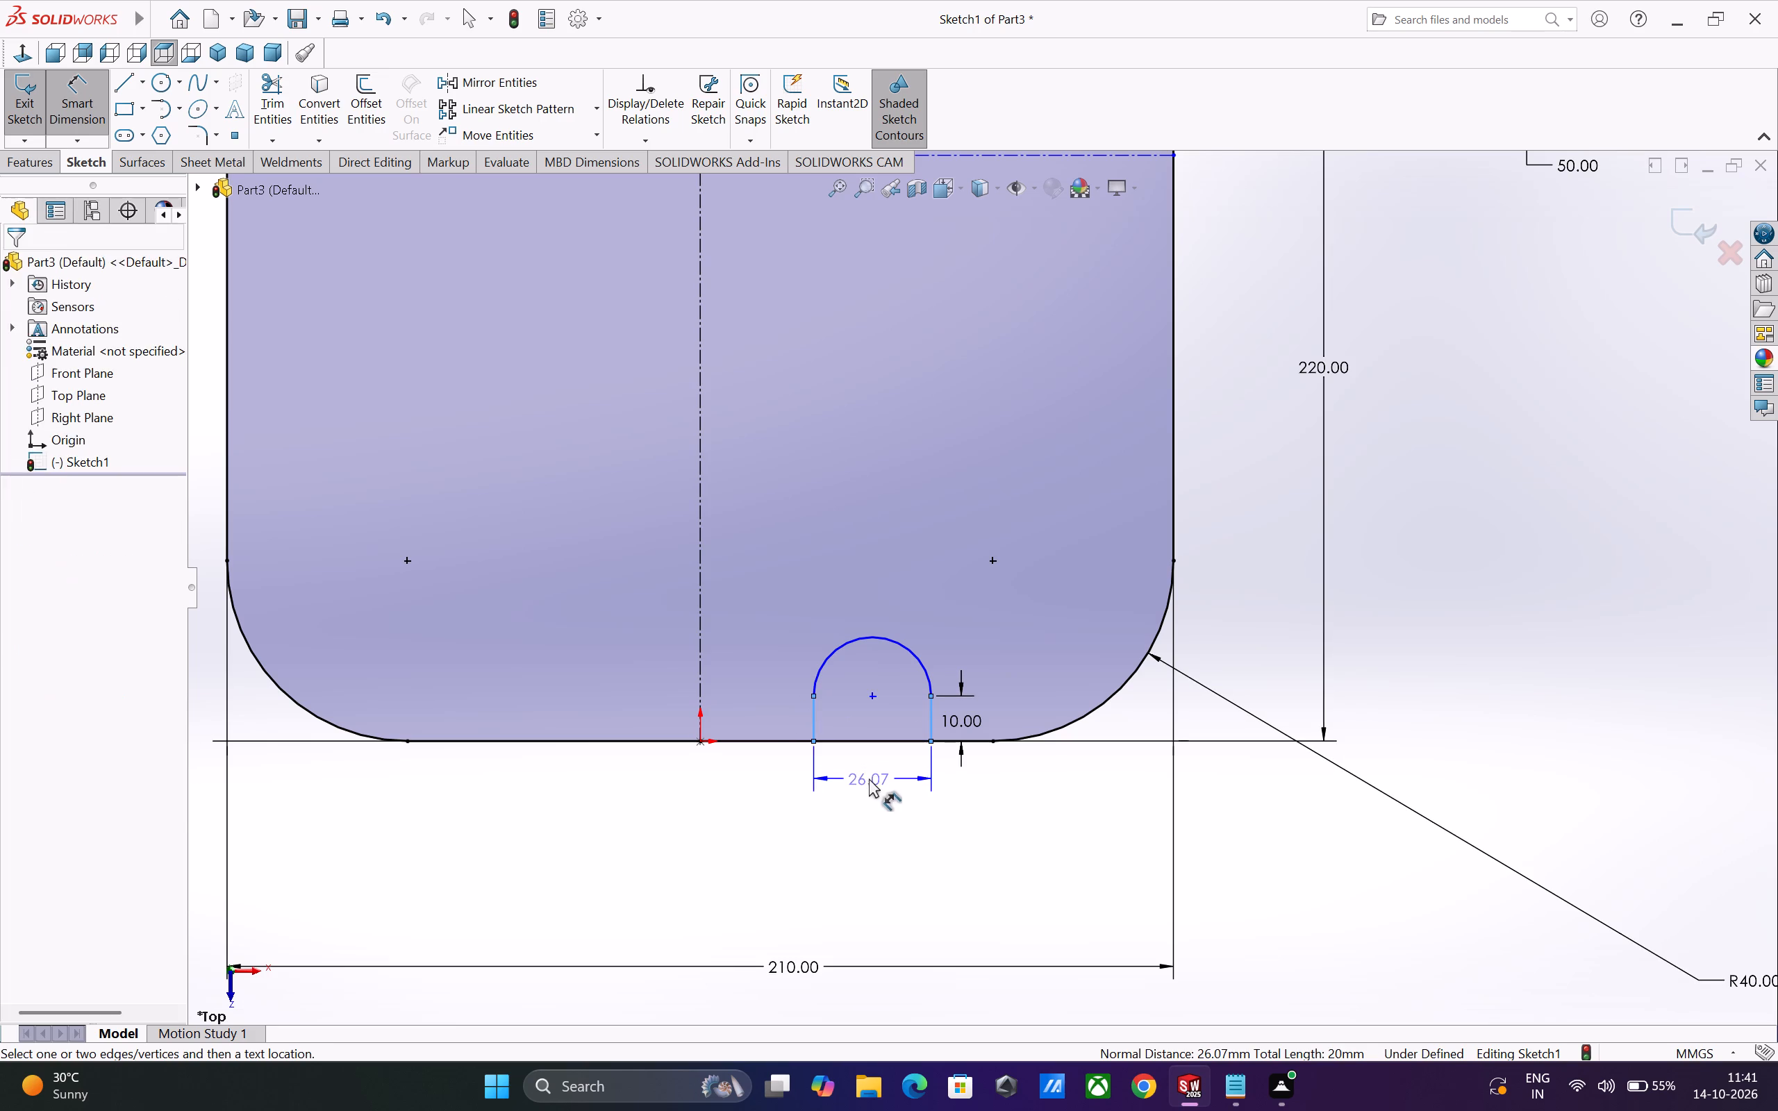
type("15")
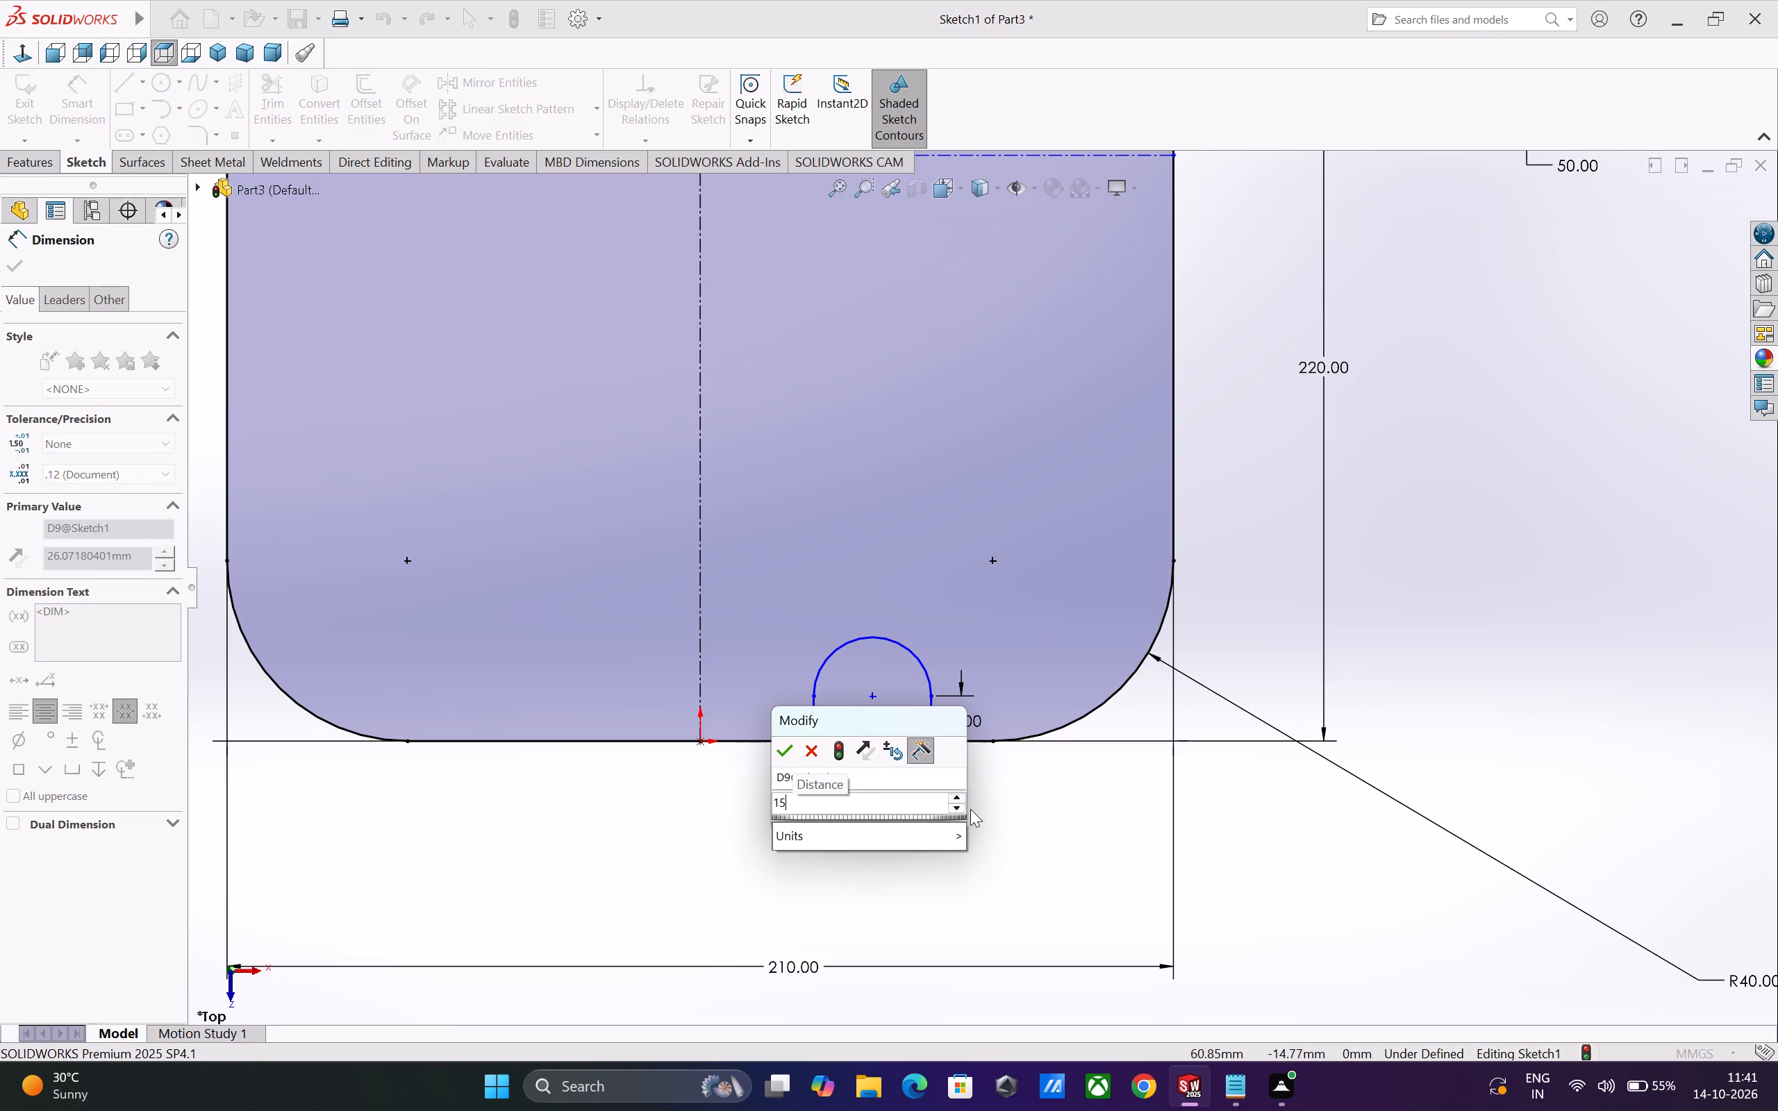
key("Return")
Dimension the horizontal distance from the origin to the slot's arc centre at 20 mm.
scroll(886, 726, "down", 6)
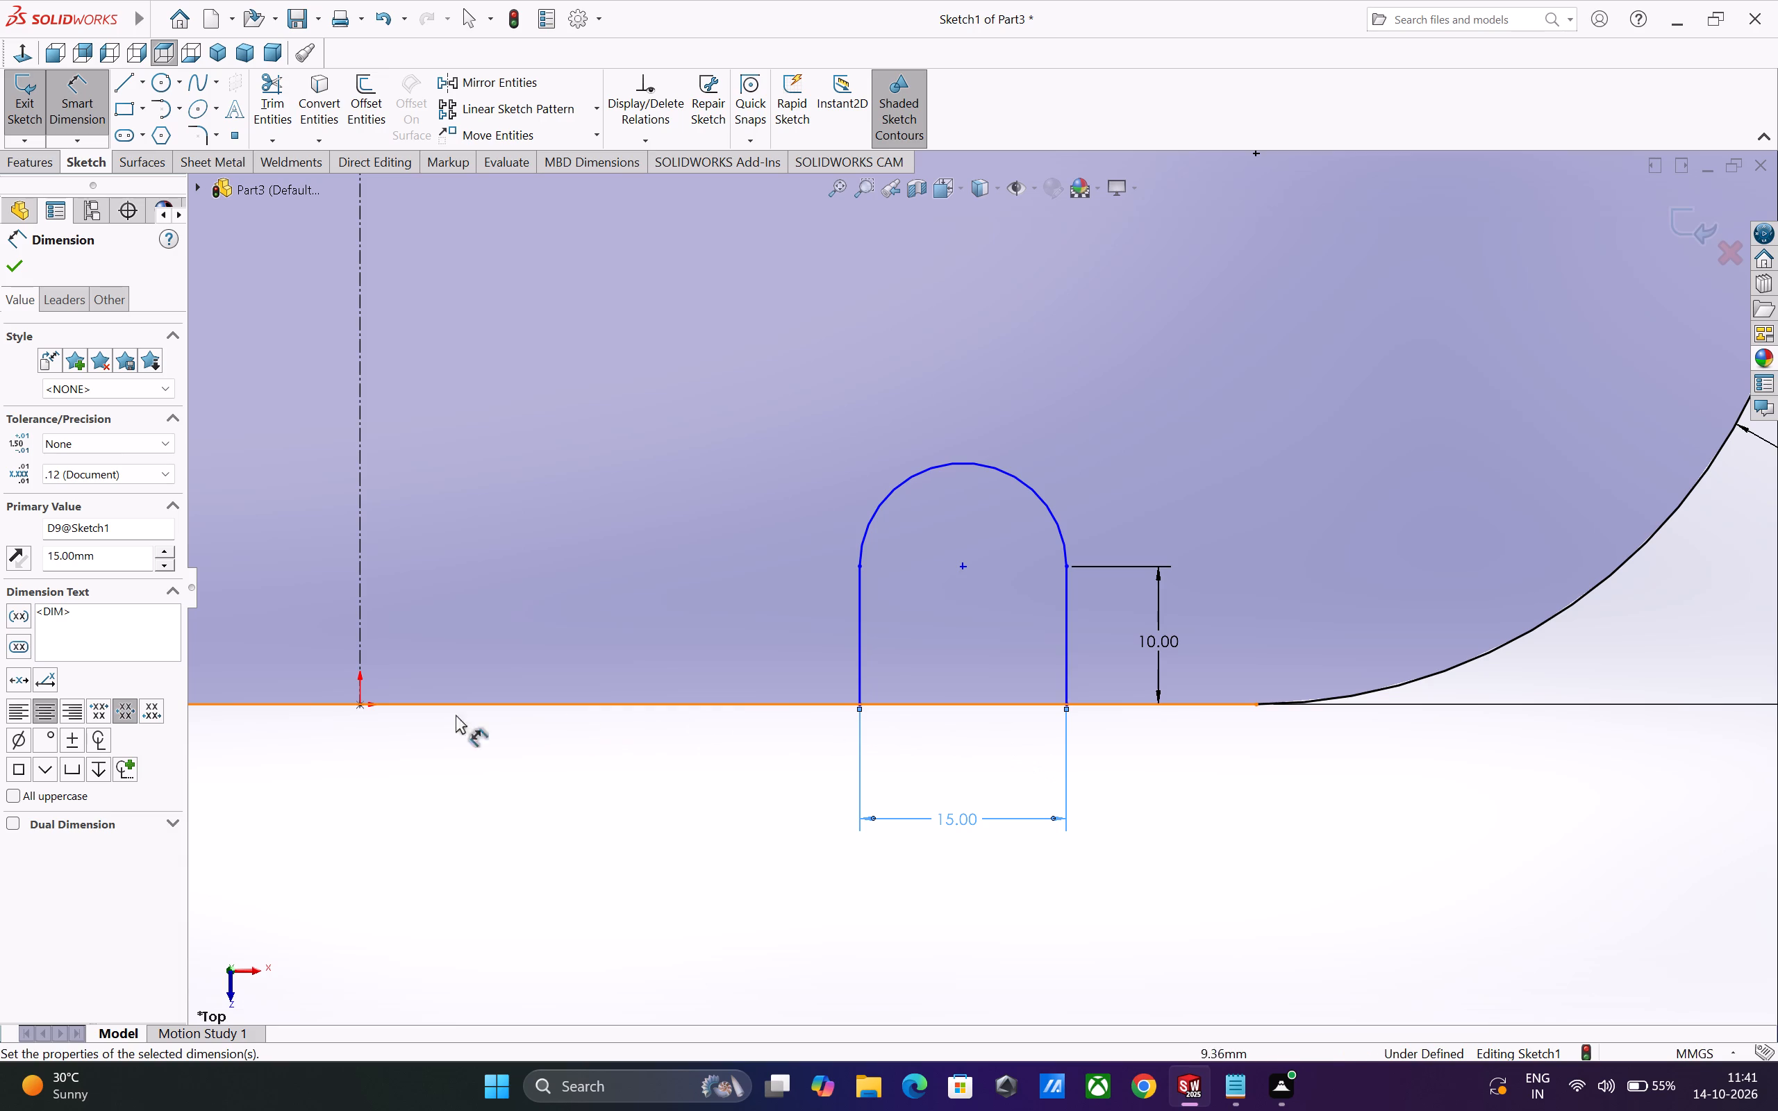
left_click(360, 705)
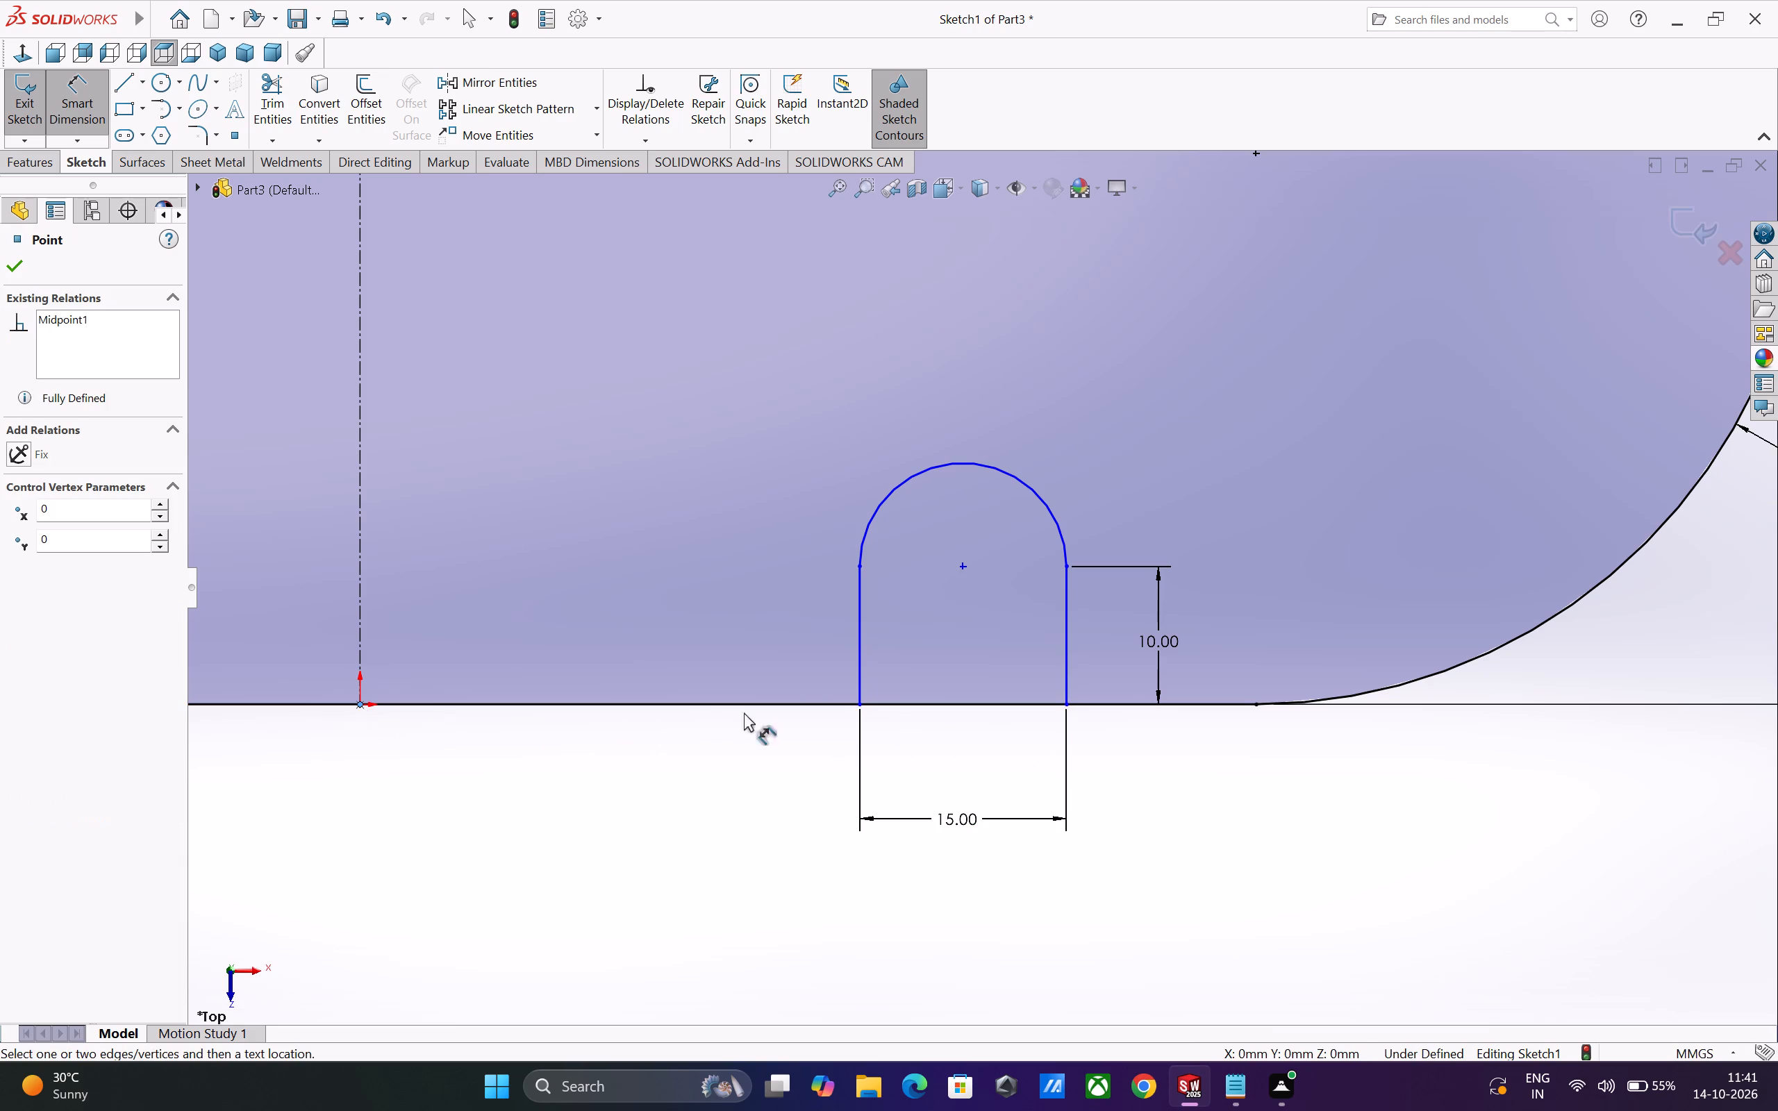
left_click(960, 567)
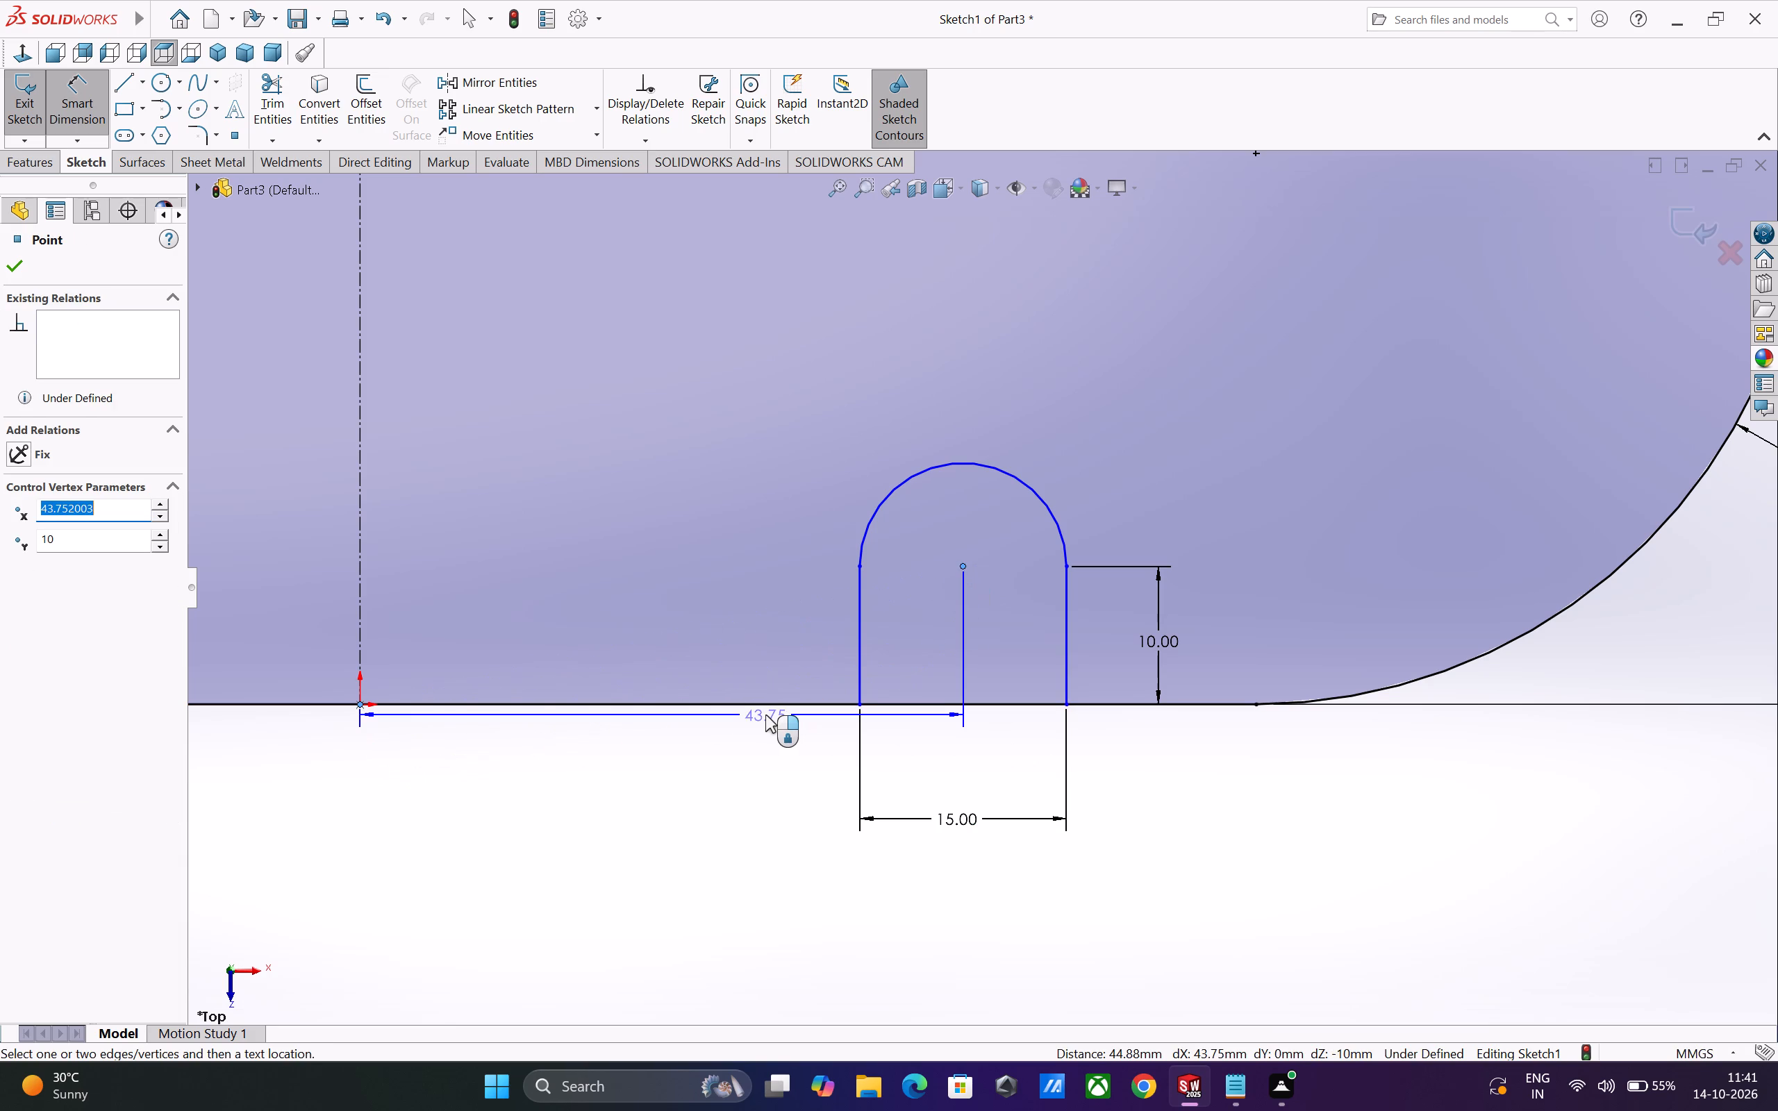
left_click(708, 783)
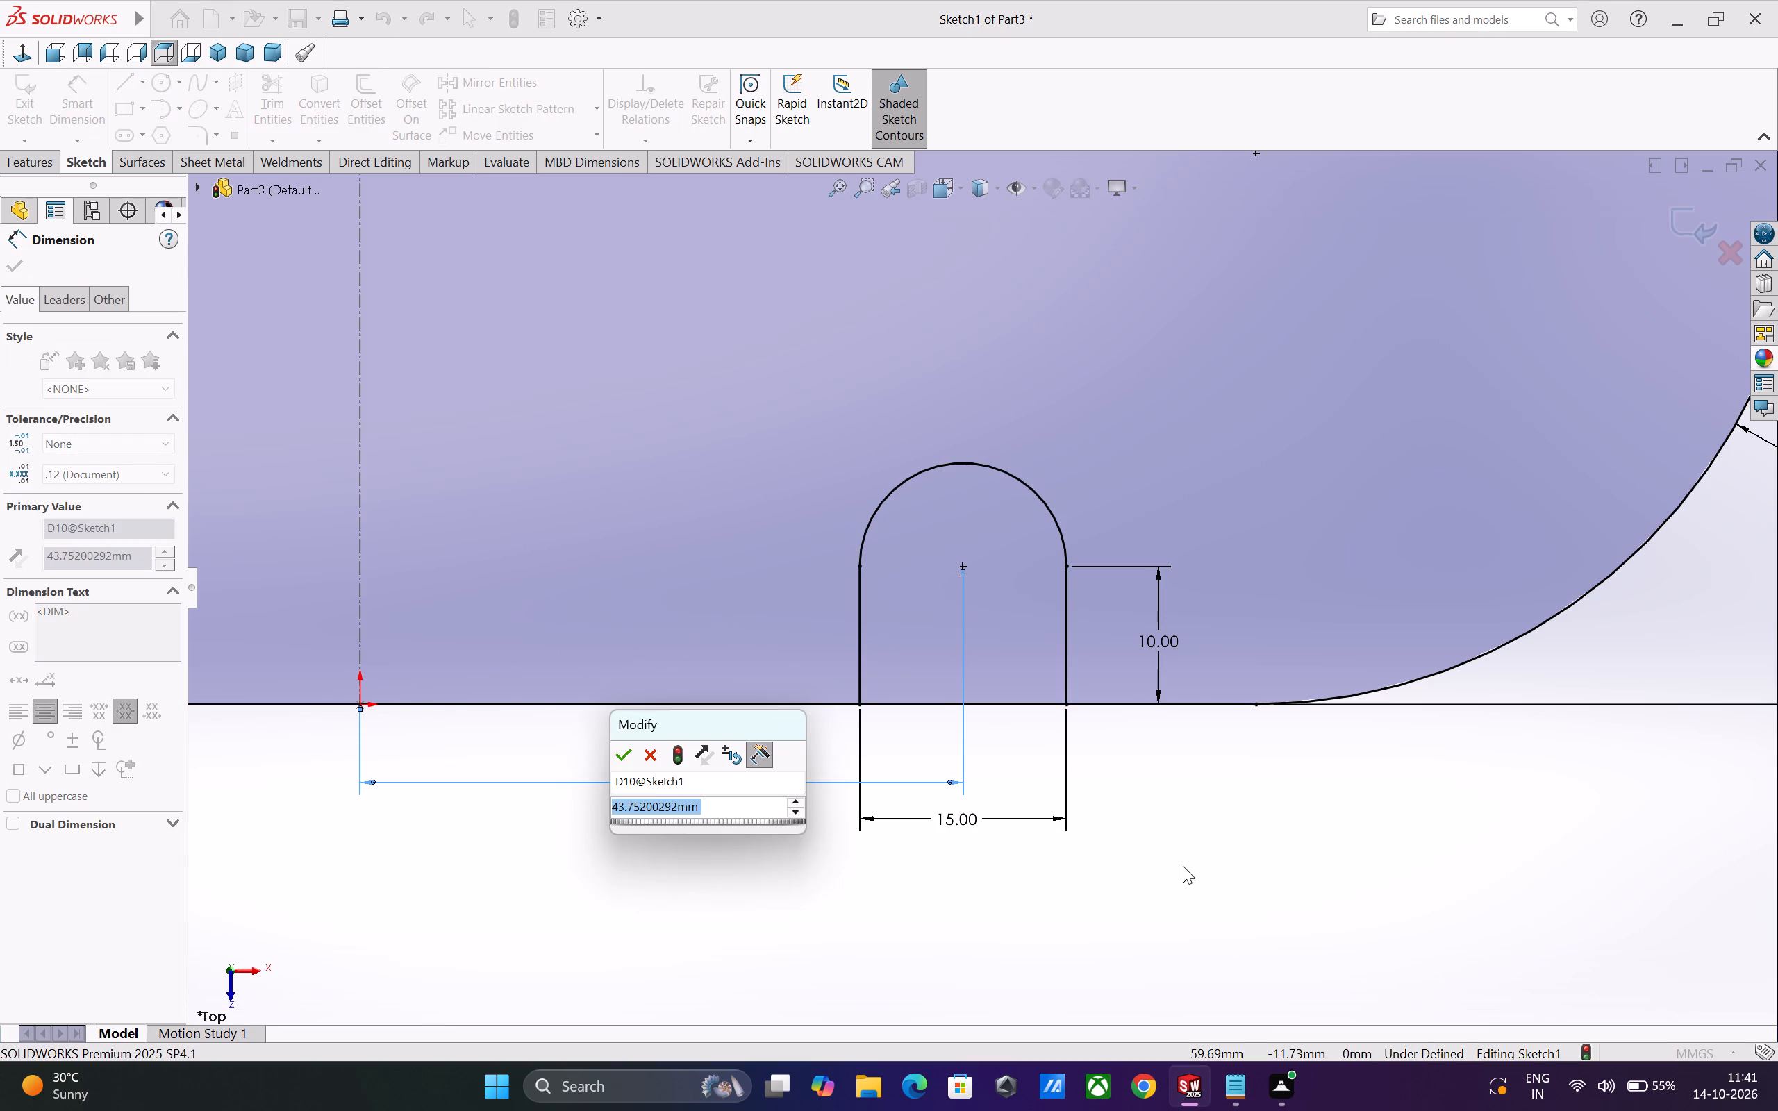
key("2")
key("0")
key("Return")
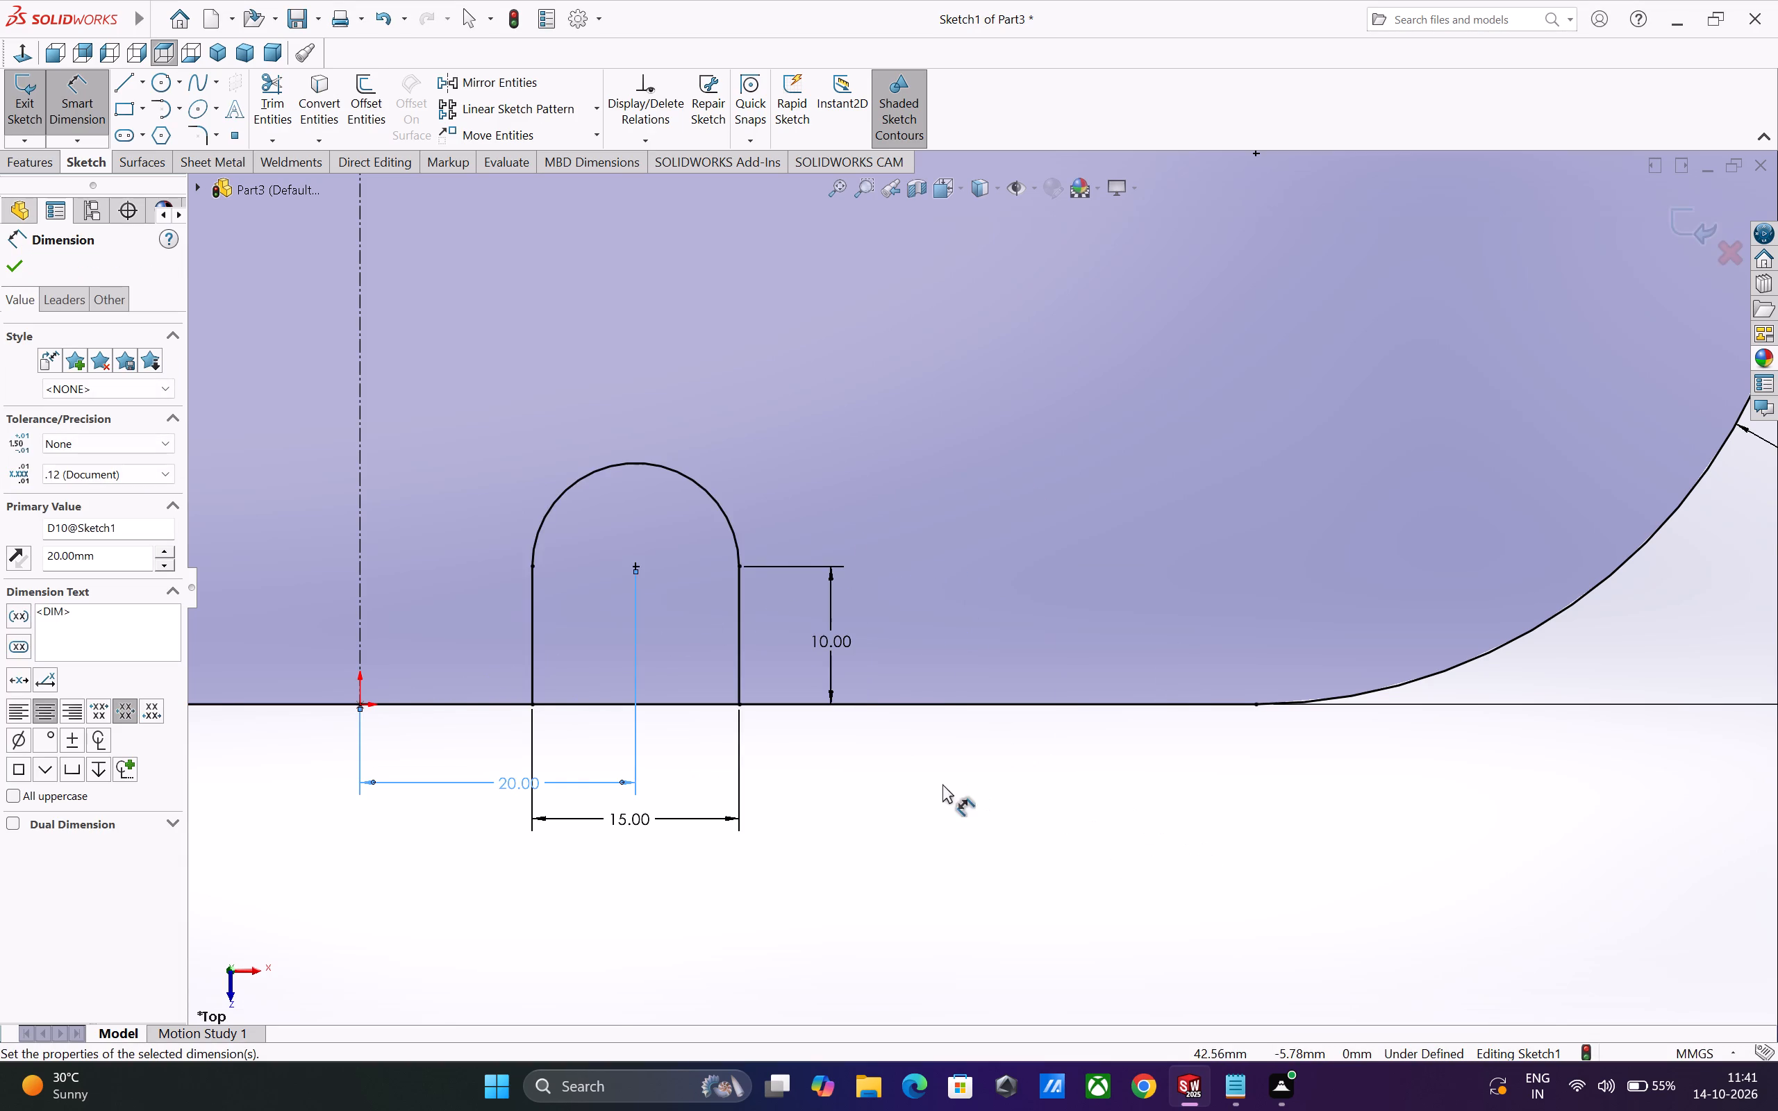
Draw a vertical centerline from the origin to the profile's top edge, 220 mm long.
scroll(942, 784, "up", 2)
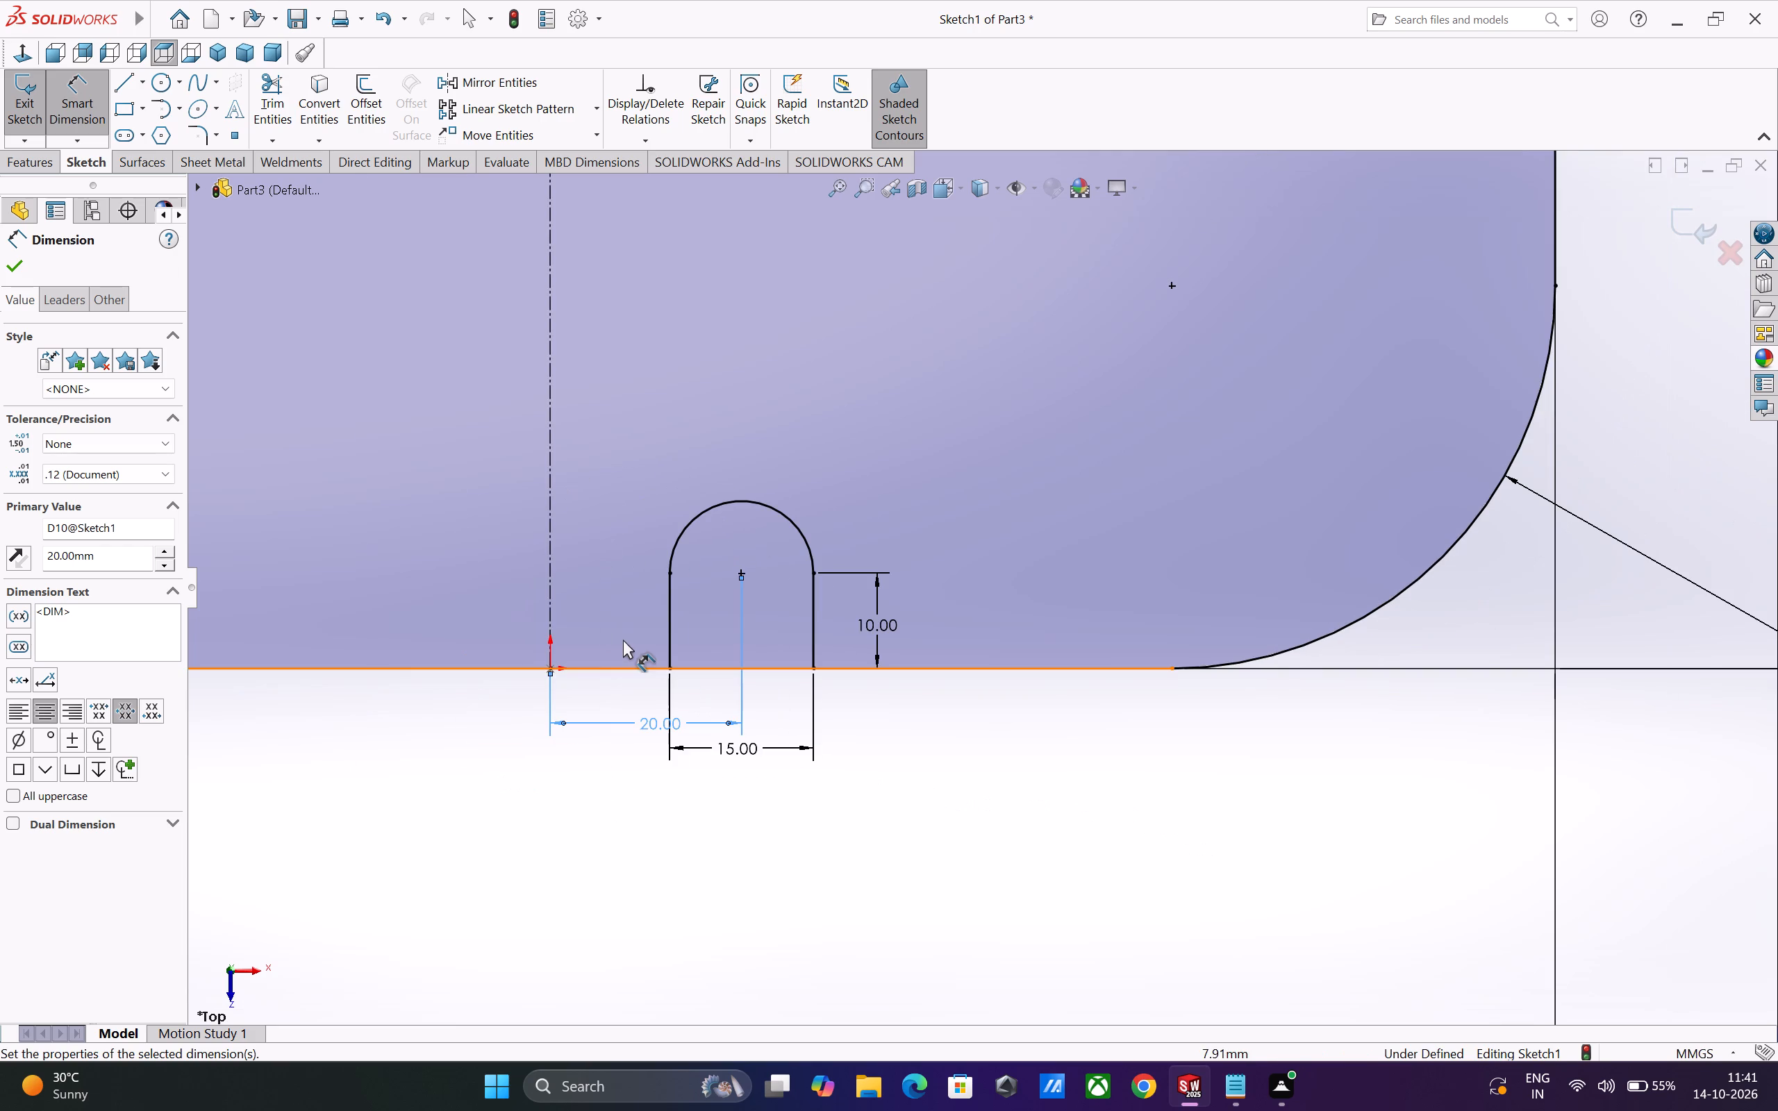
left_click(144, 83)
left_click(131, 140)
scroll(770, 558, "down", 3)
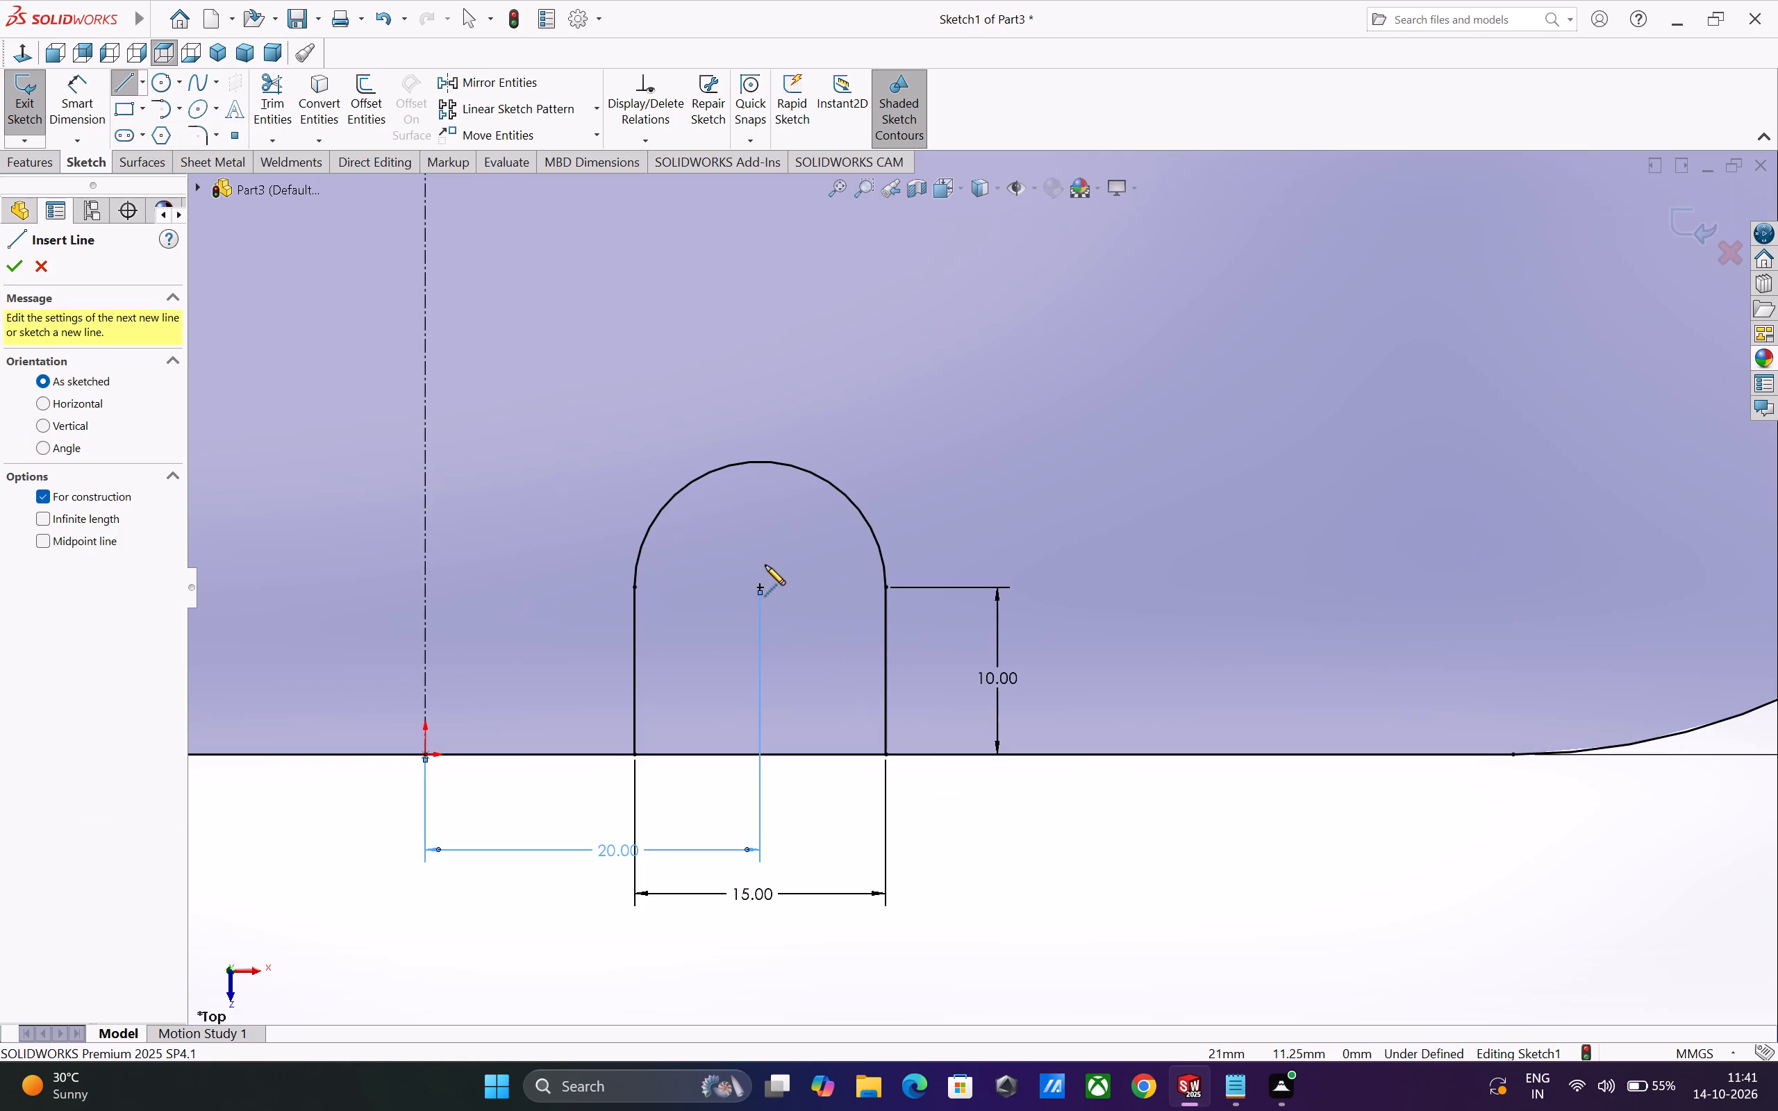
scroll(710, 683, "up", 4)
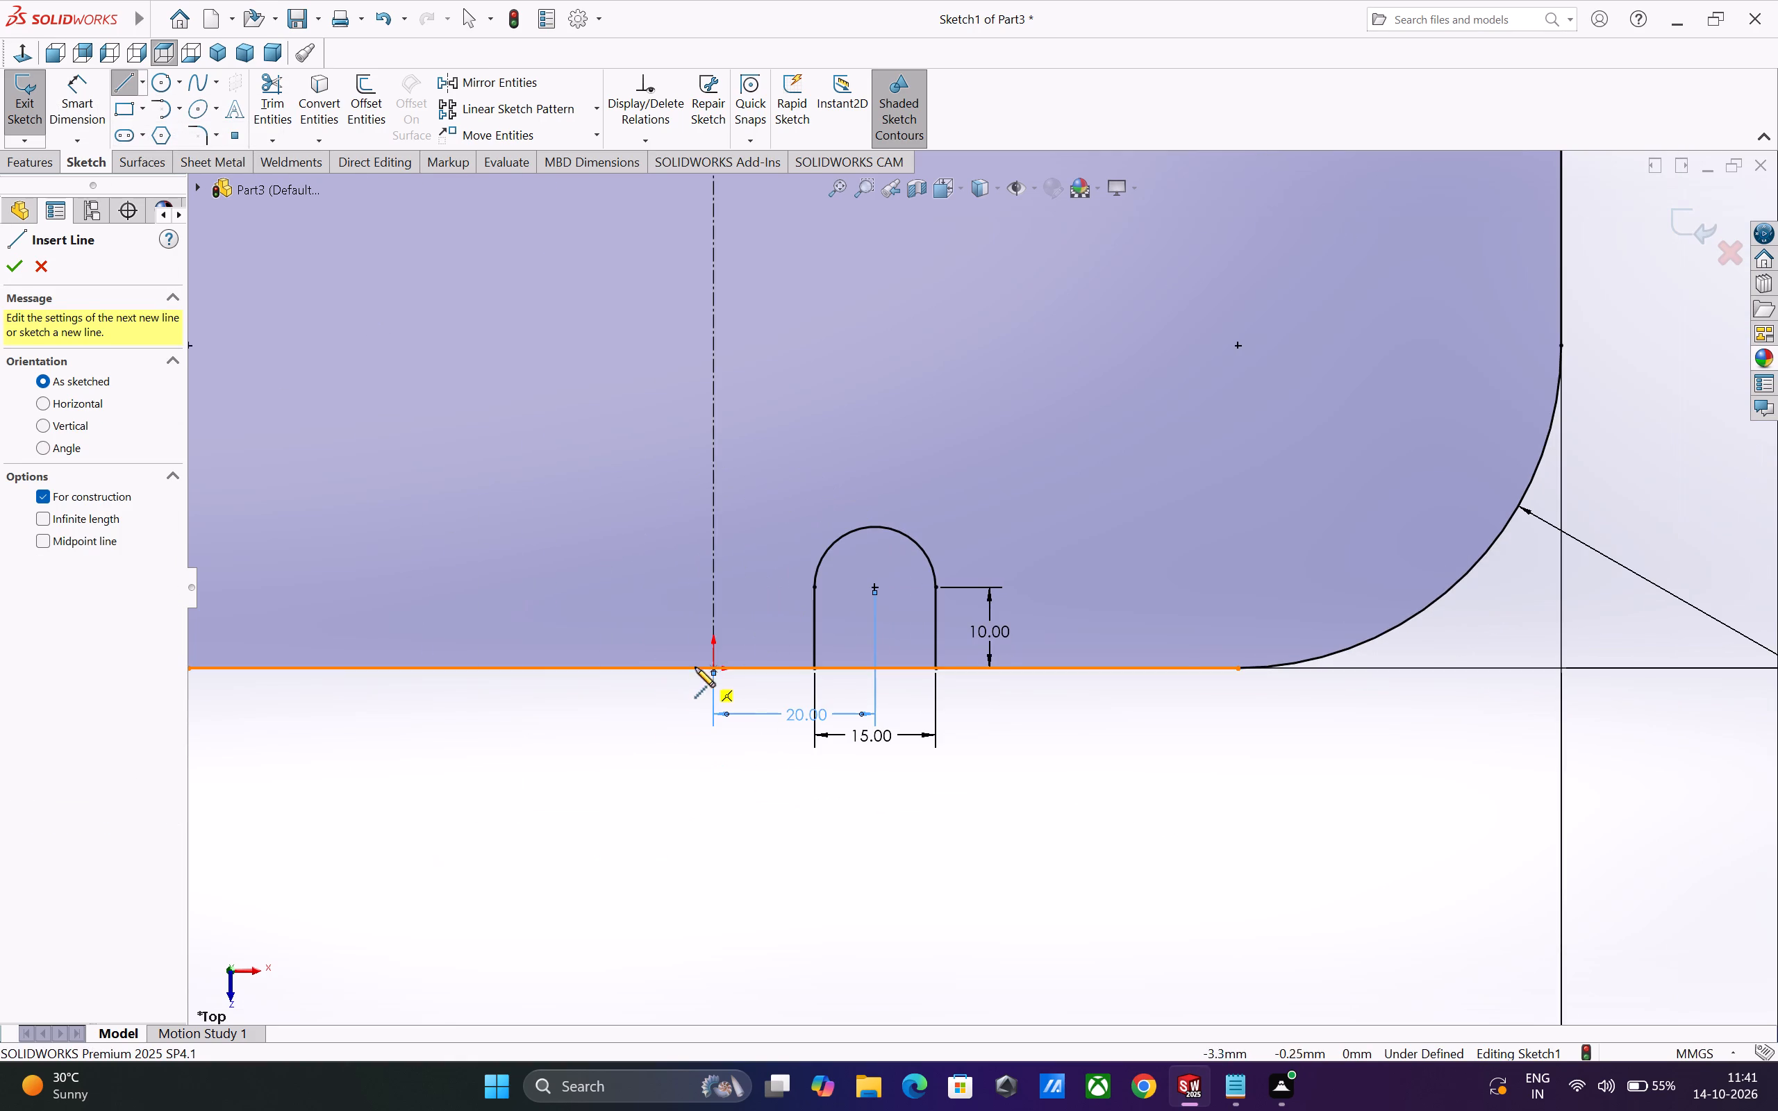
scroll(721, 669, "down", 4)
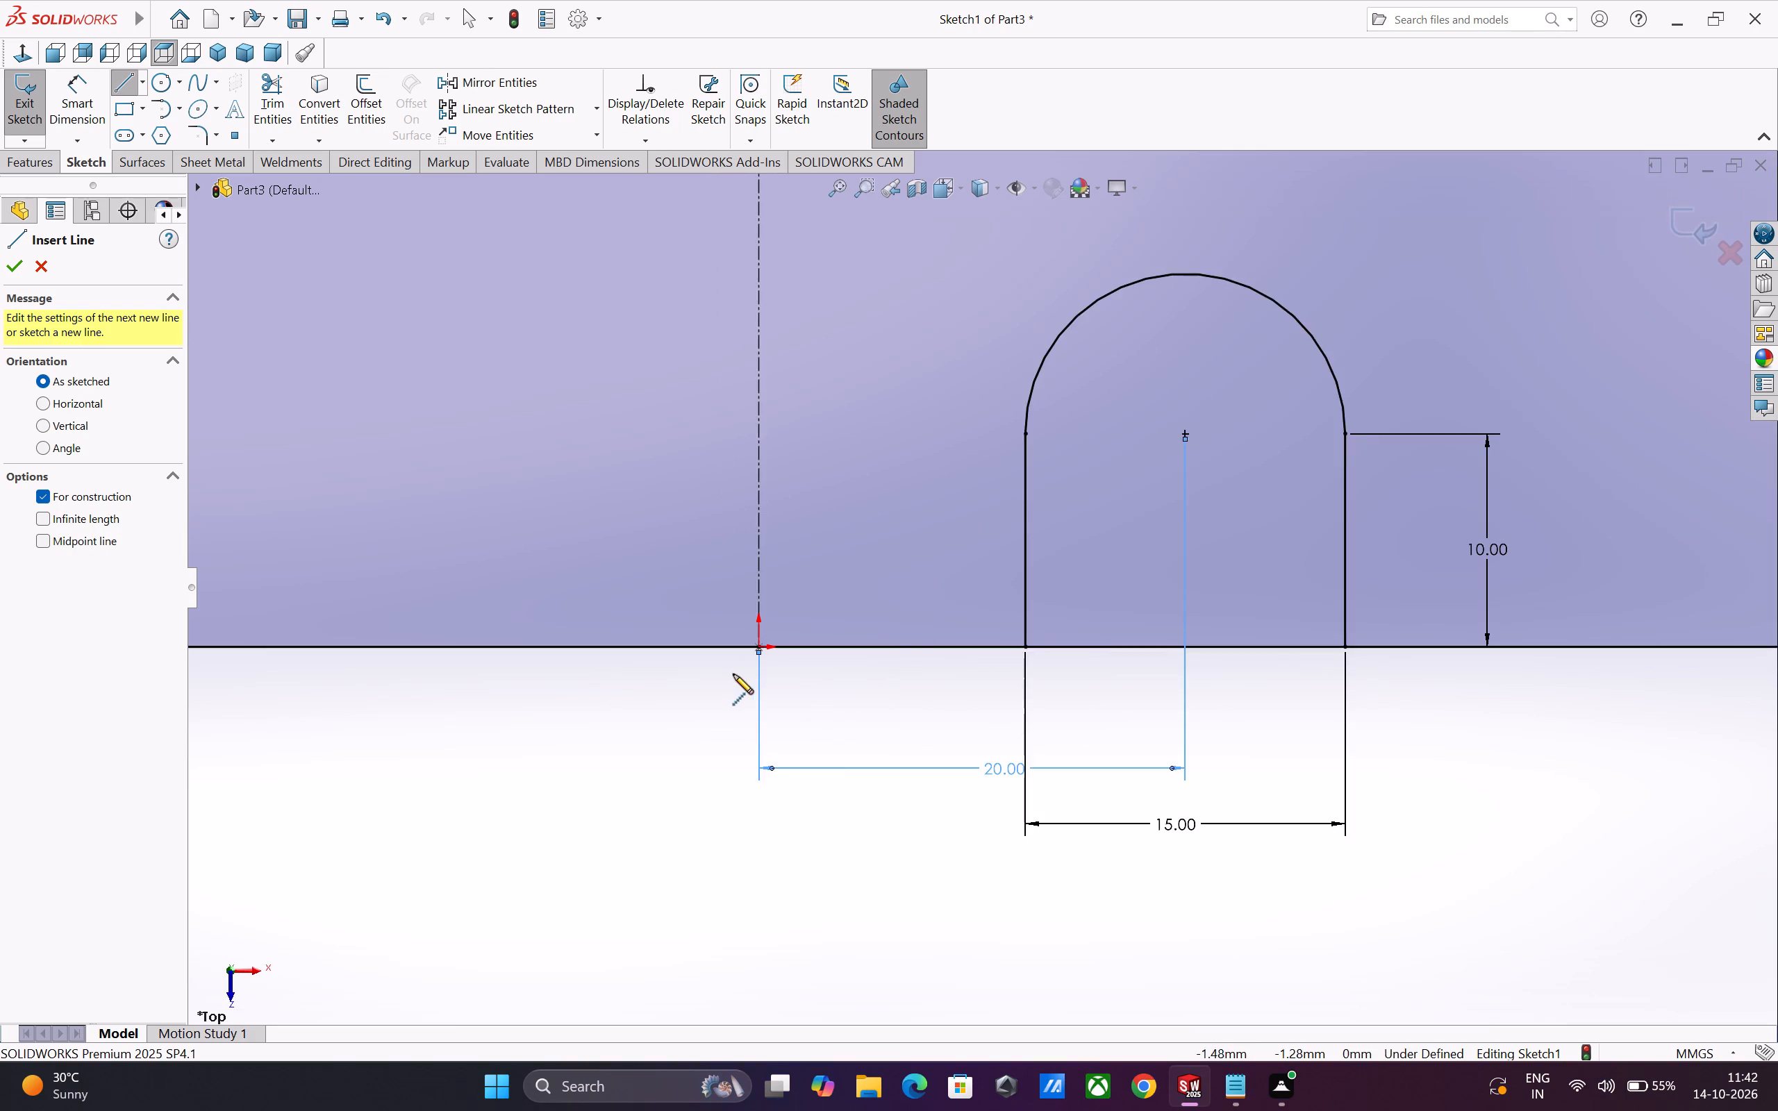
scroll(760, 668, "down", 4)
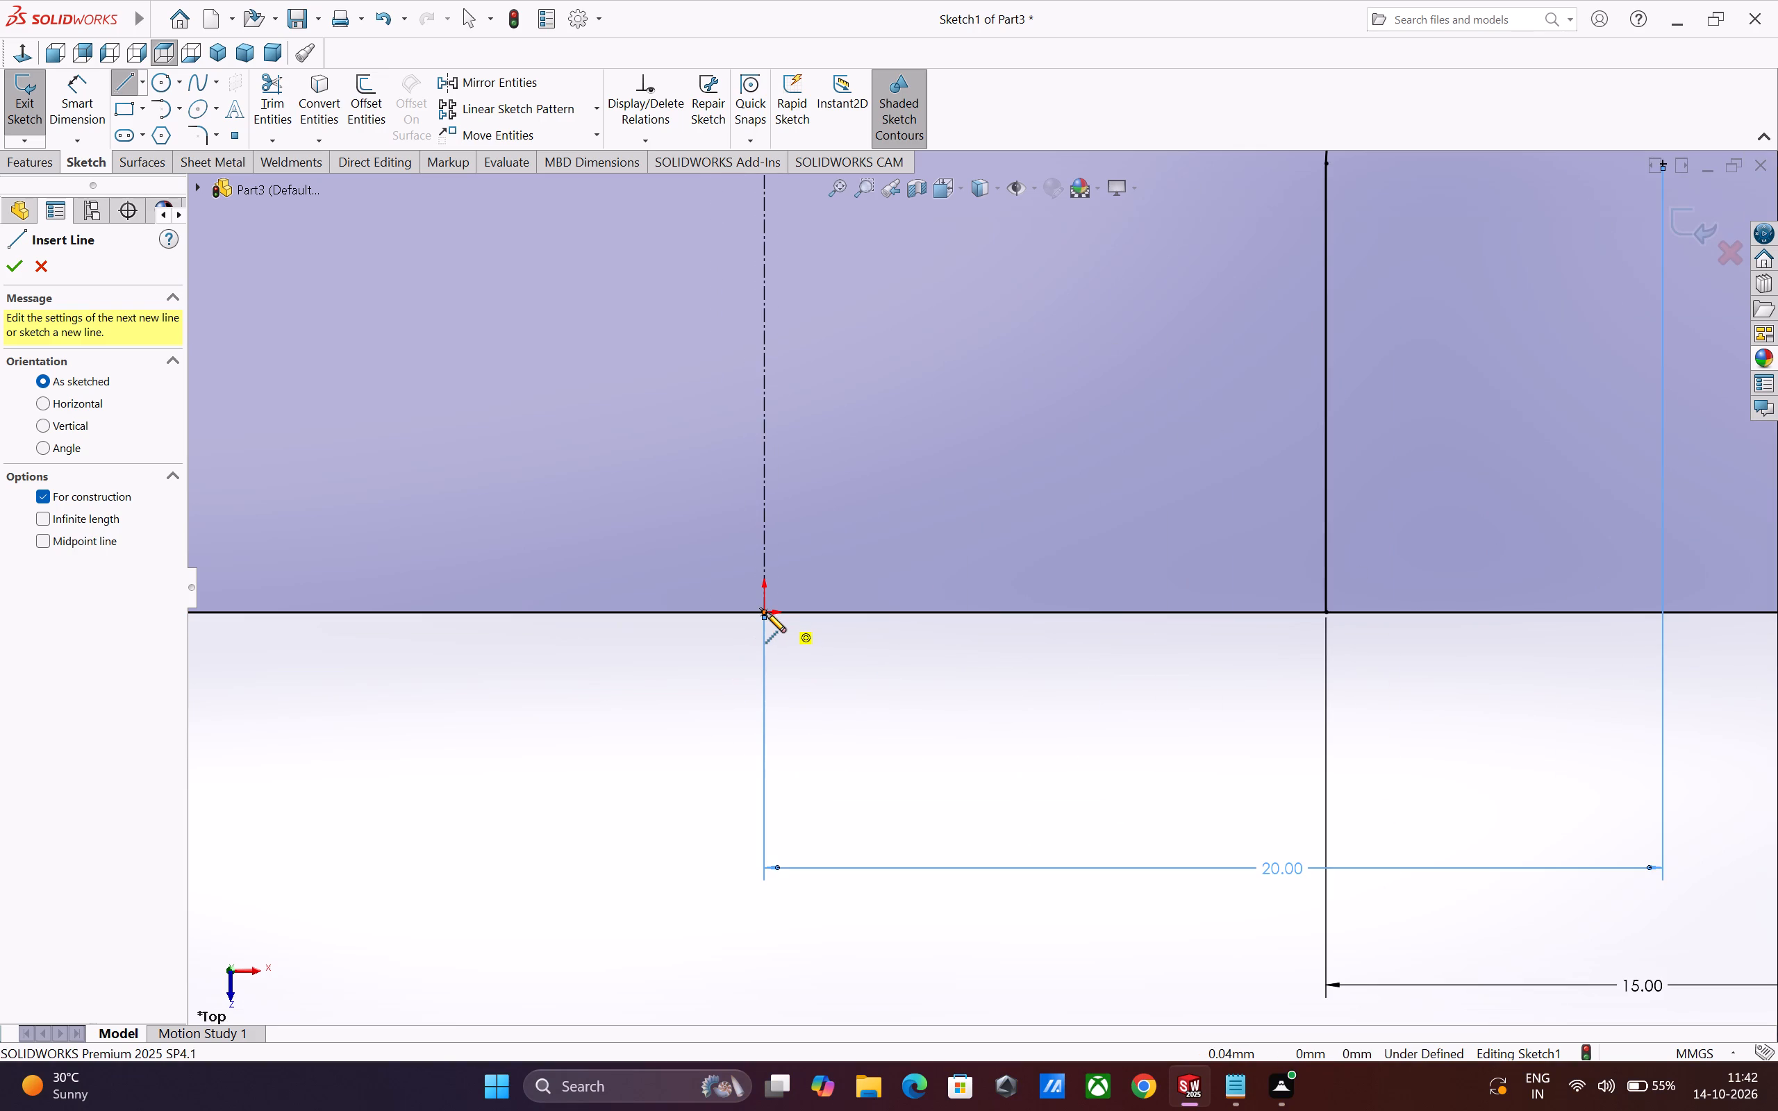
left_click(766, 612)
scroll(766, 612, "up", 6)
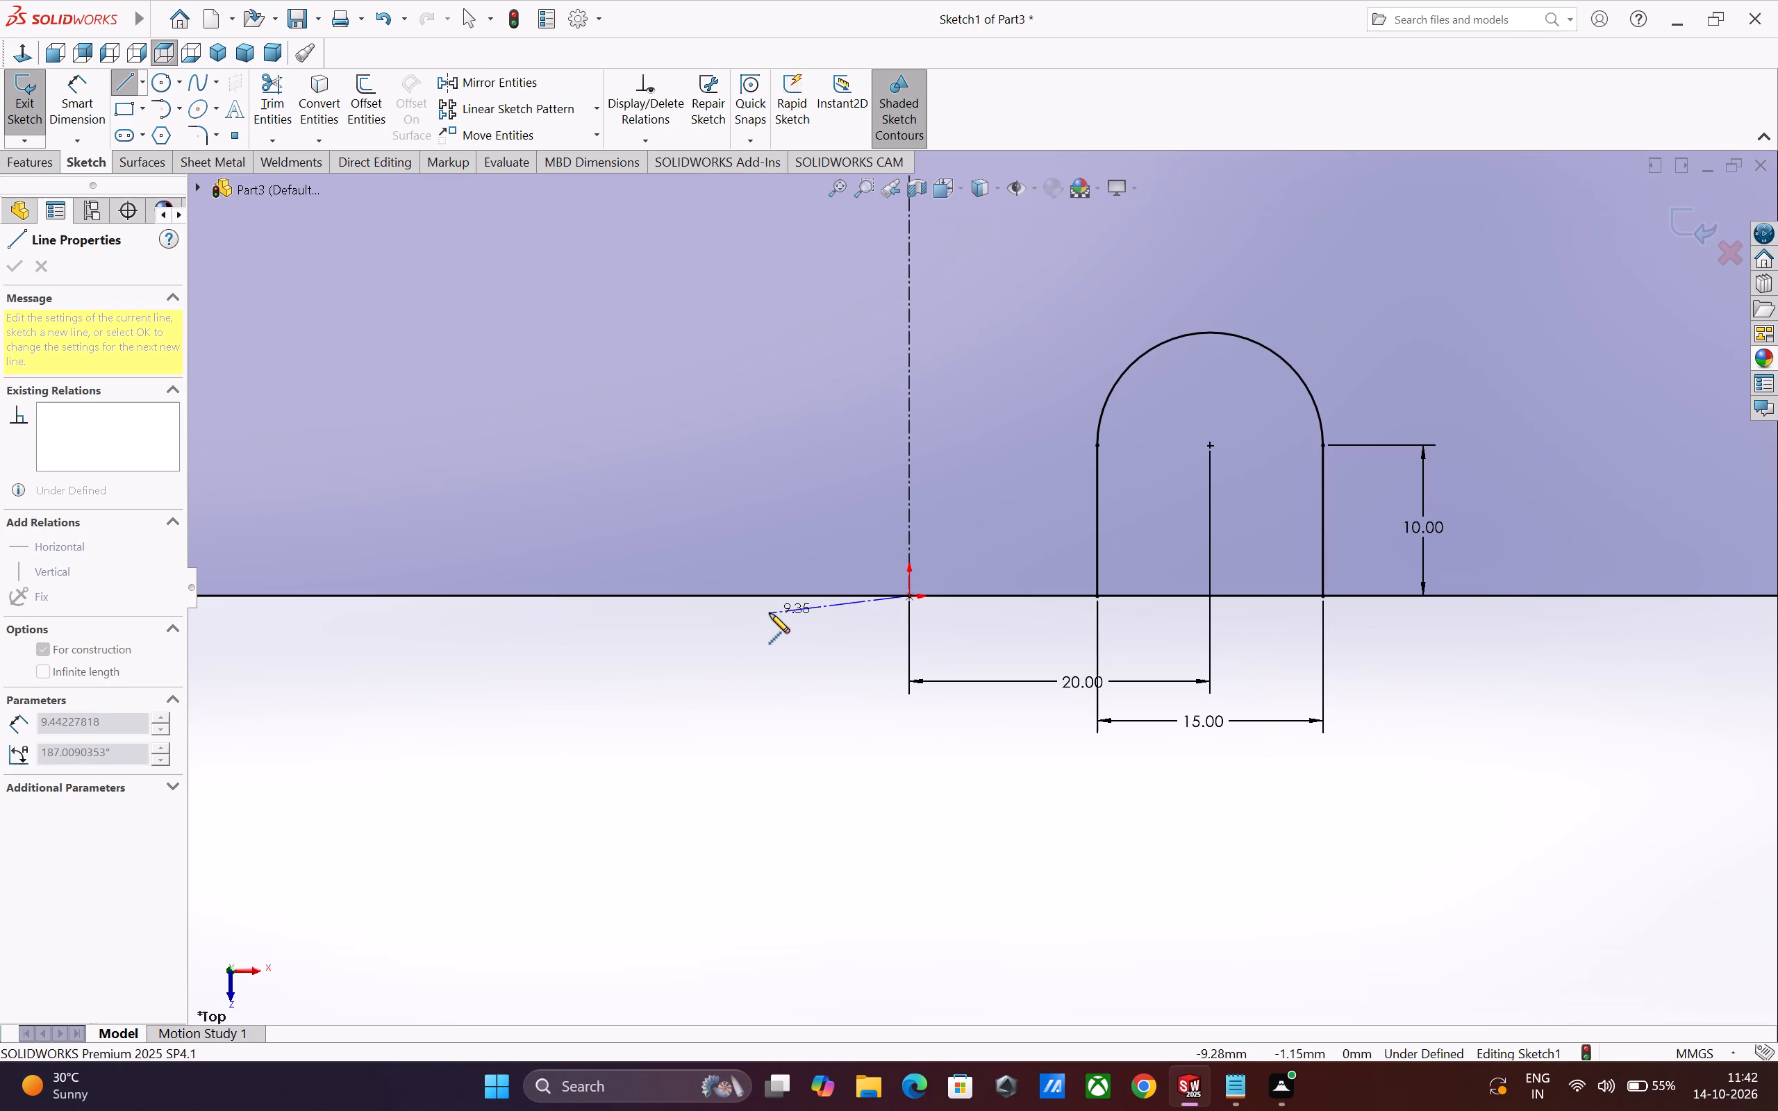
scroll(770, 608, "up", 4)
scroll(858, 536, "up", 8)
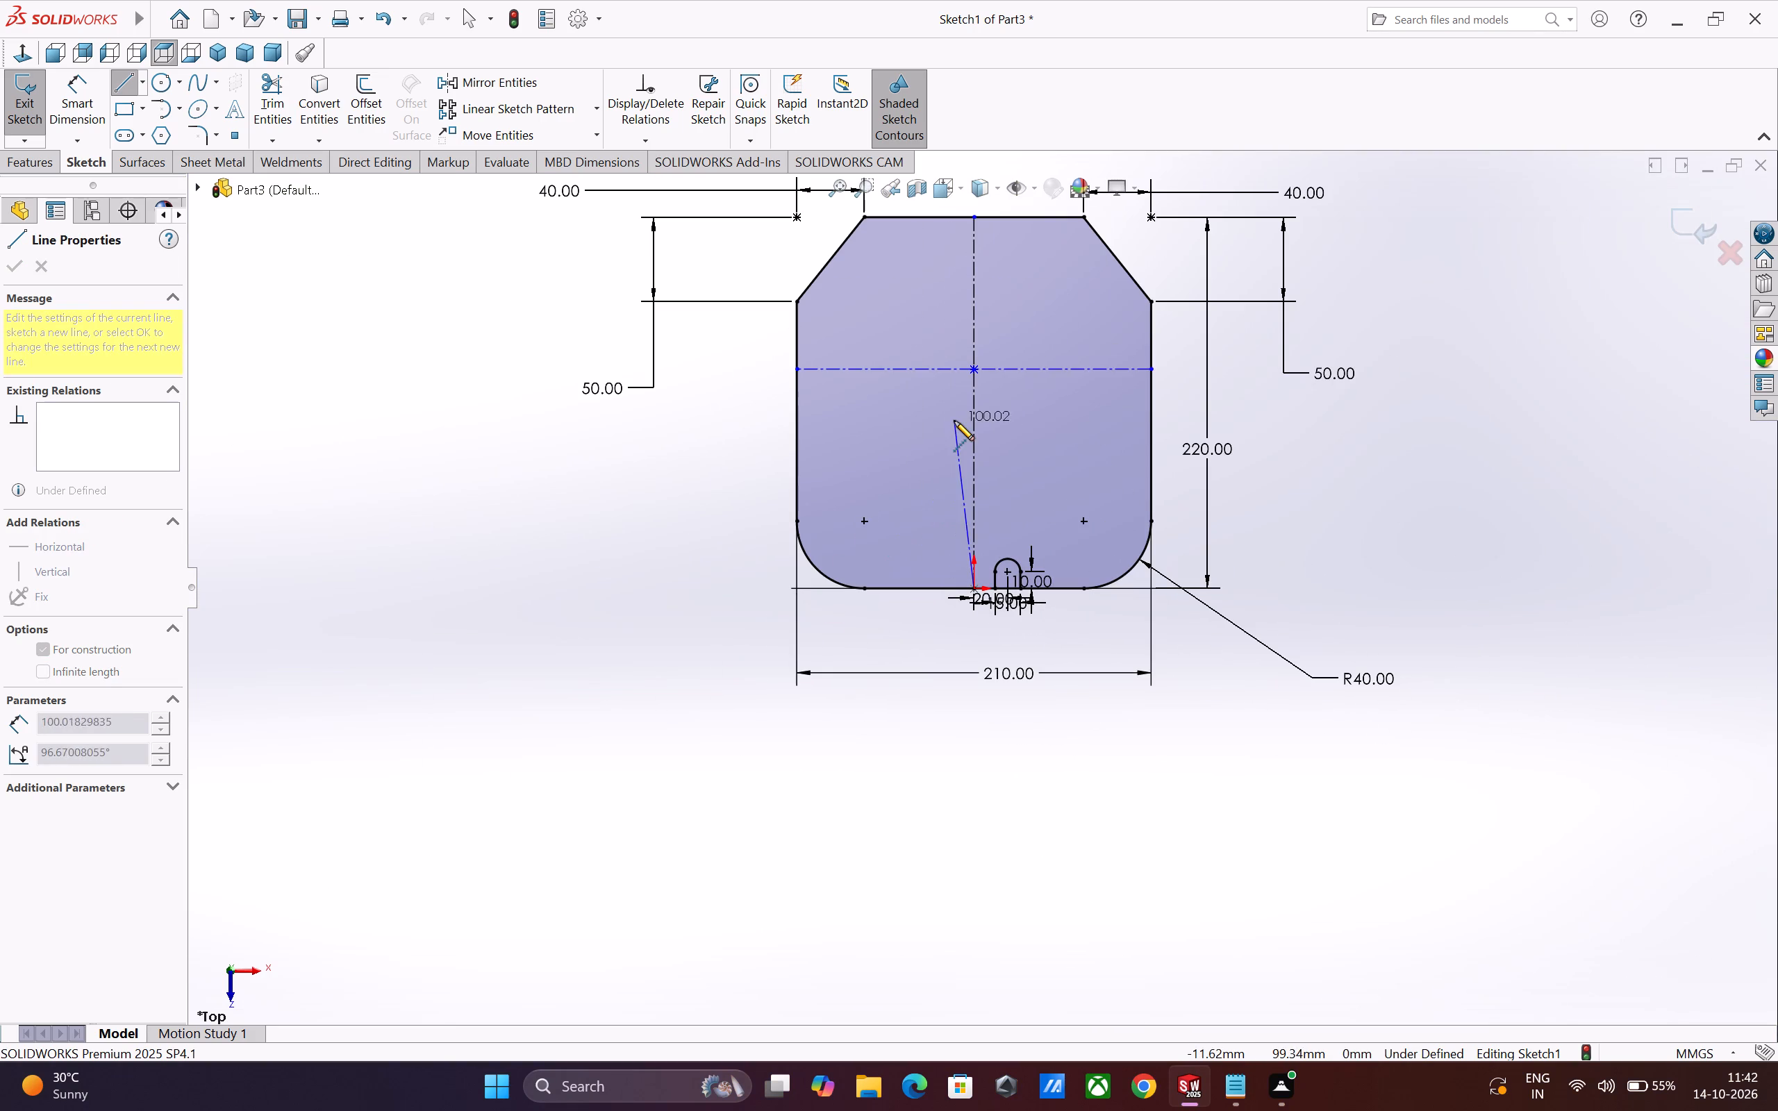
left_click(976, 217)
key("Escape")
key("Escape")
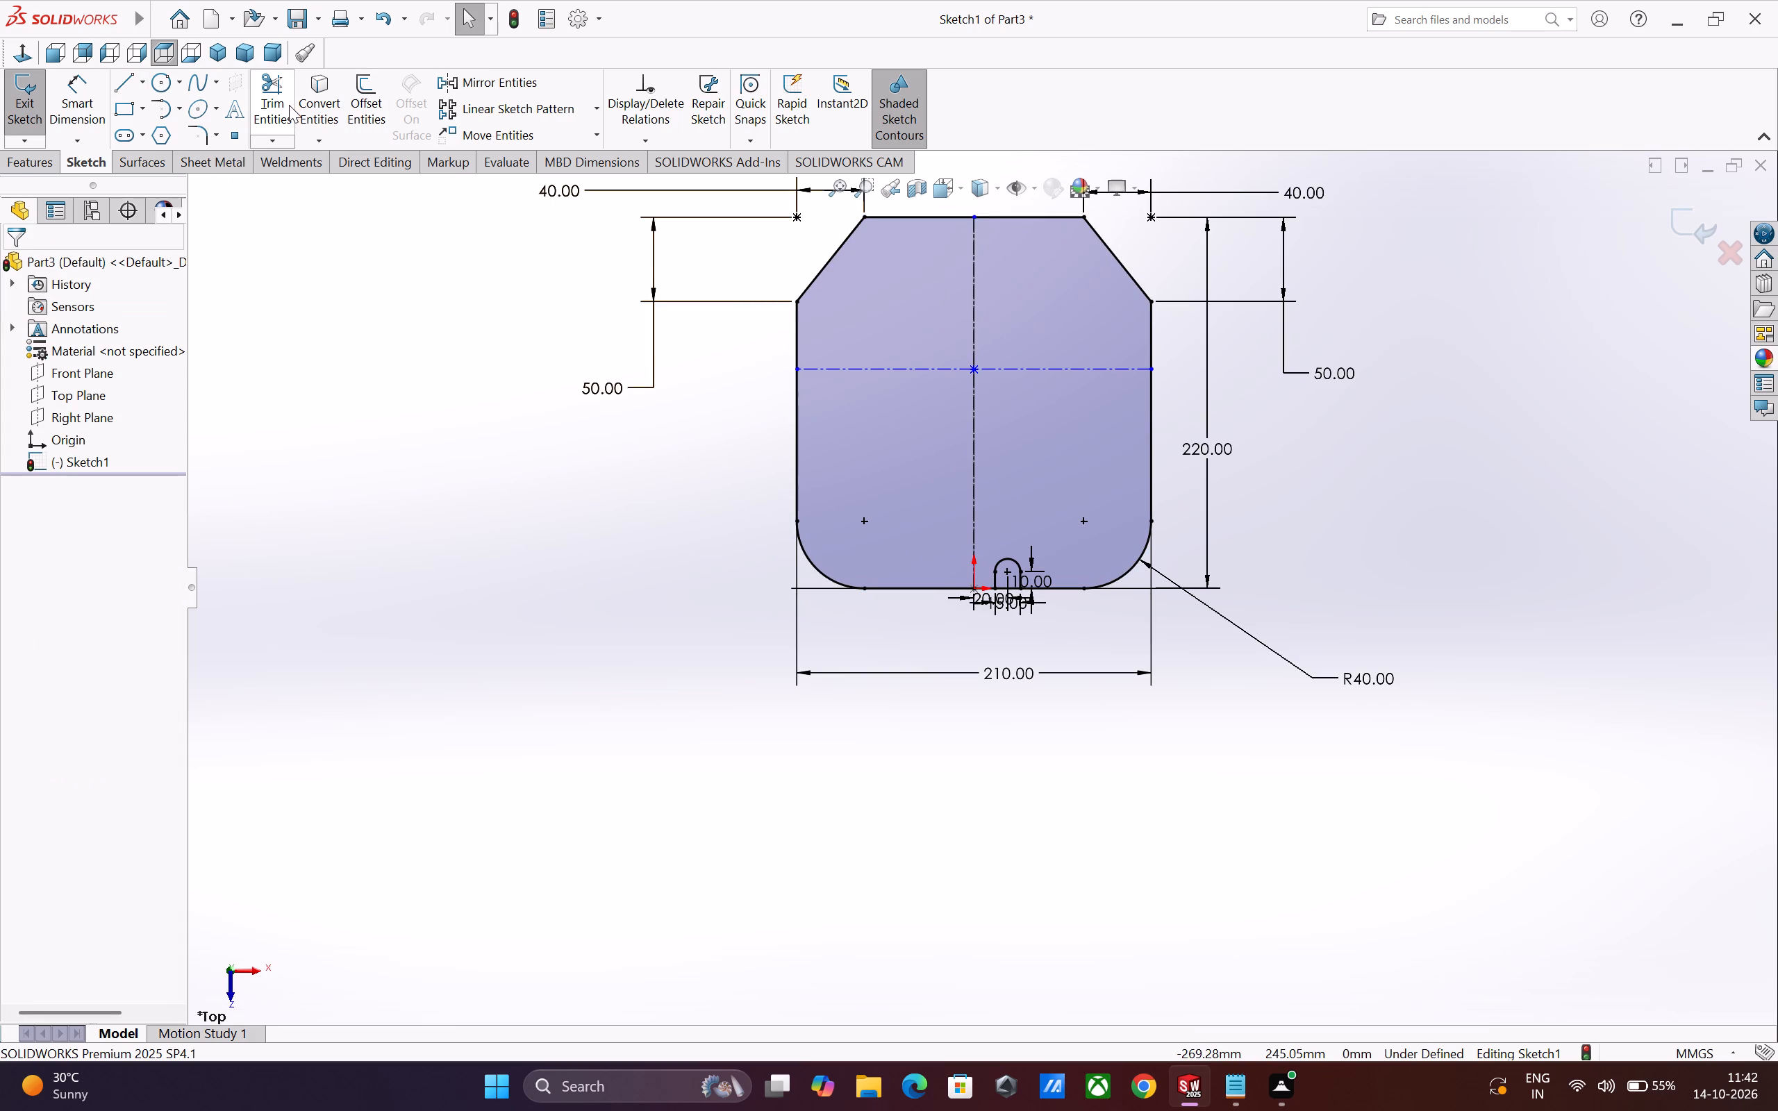
Trim away the horizontal and vertical construction lines crossing the inside of the profile.
left_click(289, 105)
left_click_drag(895, 478, 876, 351)
left_click_drag(1054, 346, 1054, 395)
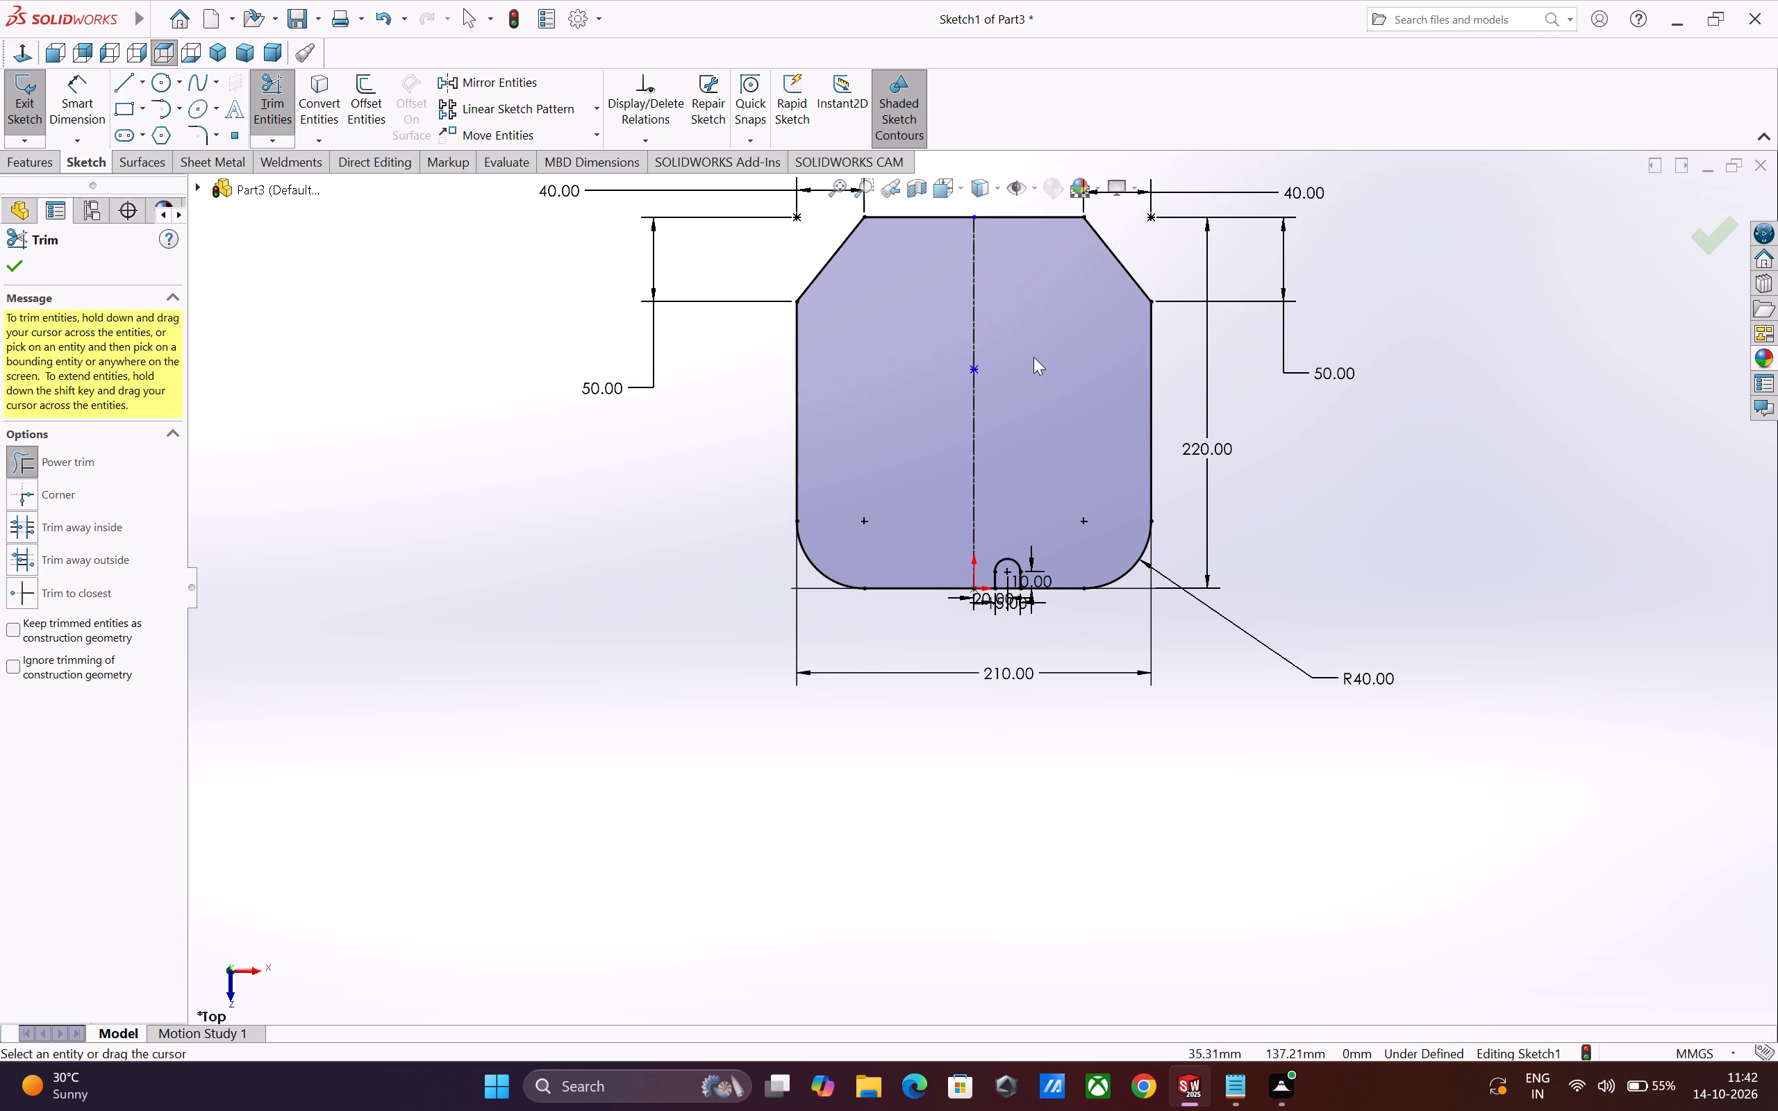
left_click_drag(1033, 356, 992, 335)
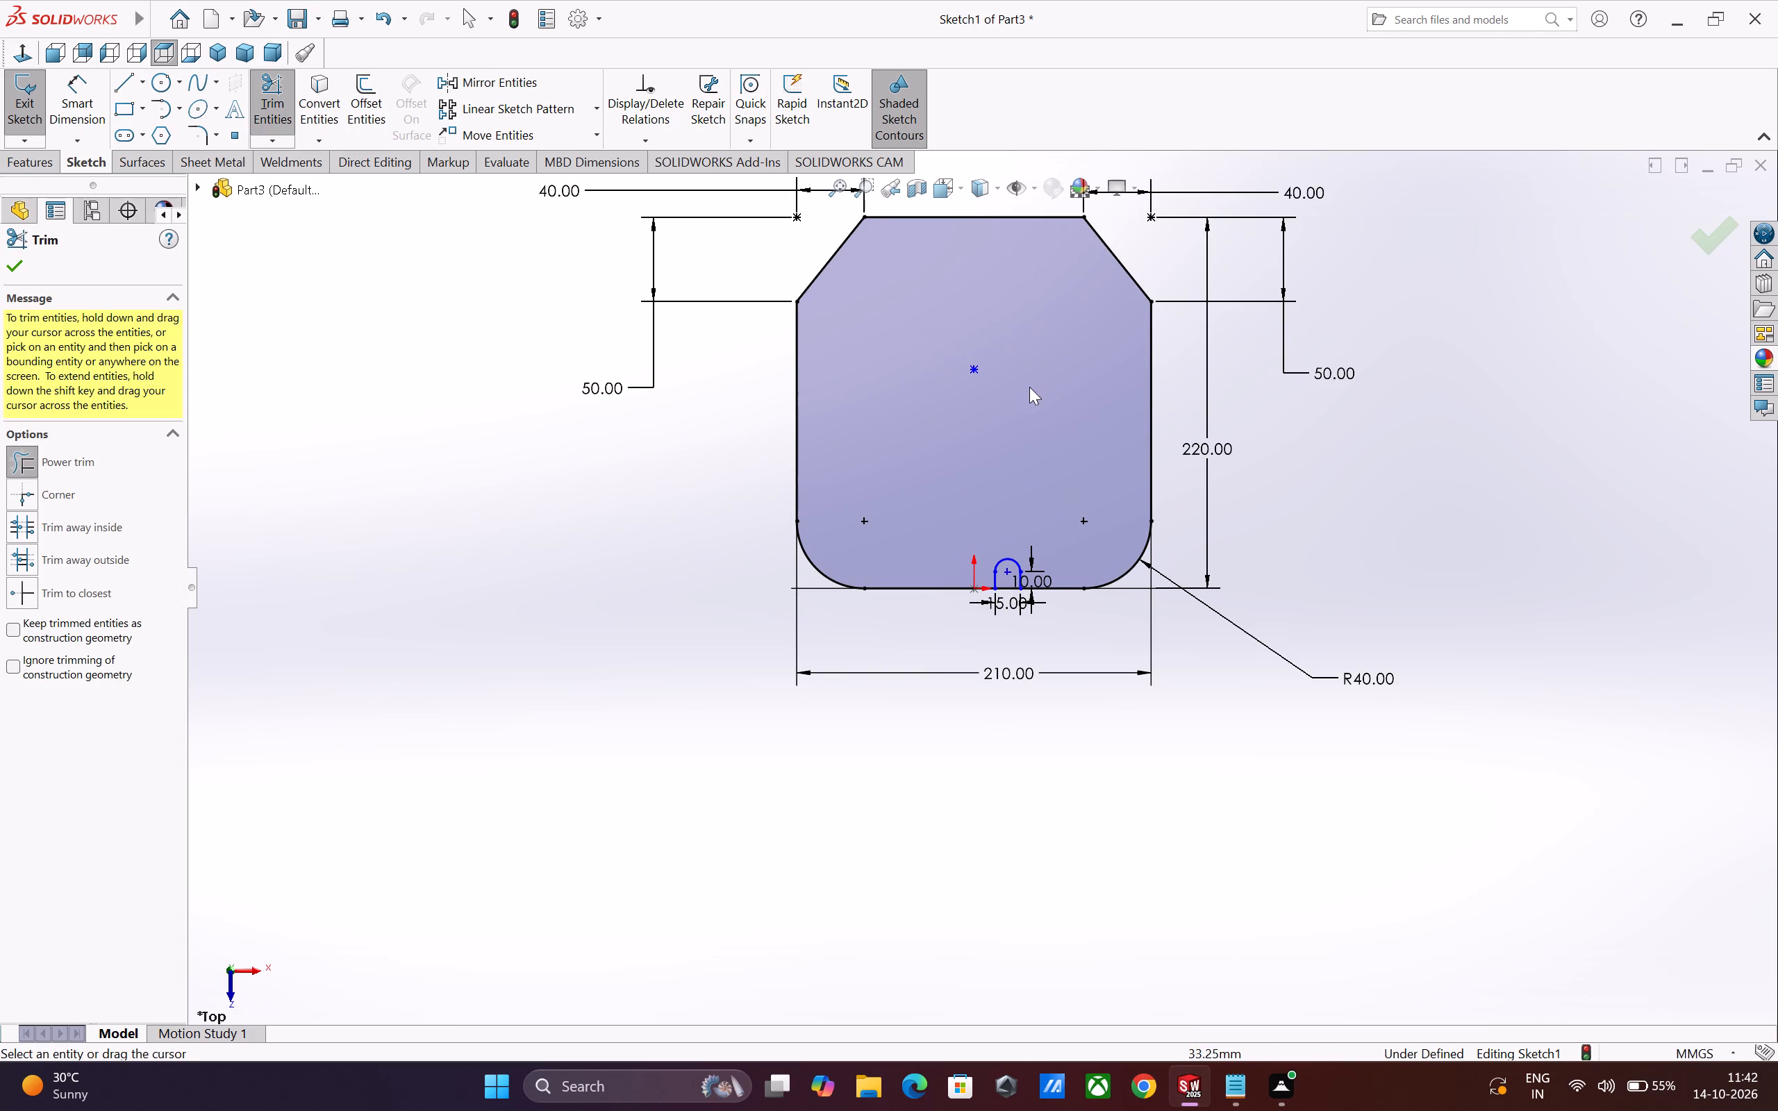
key("Escape")
Draw a 220 mm vertical centerline from the origin up to the profile's top edge.
left_click(140, 82)
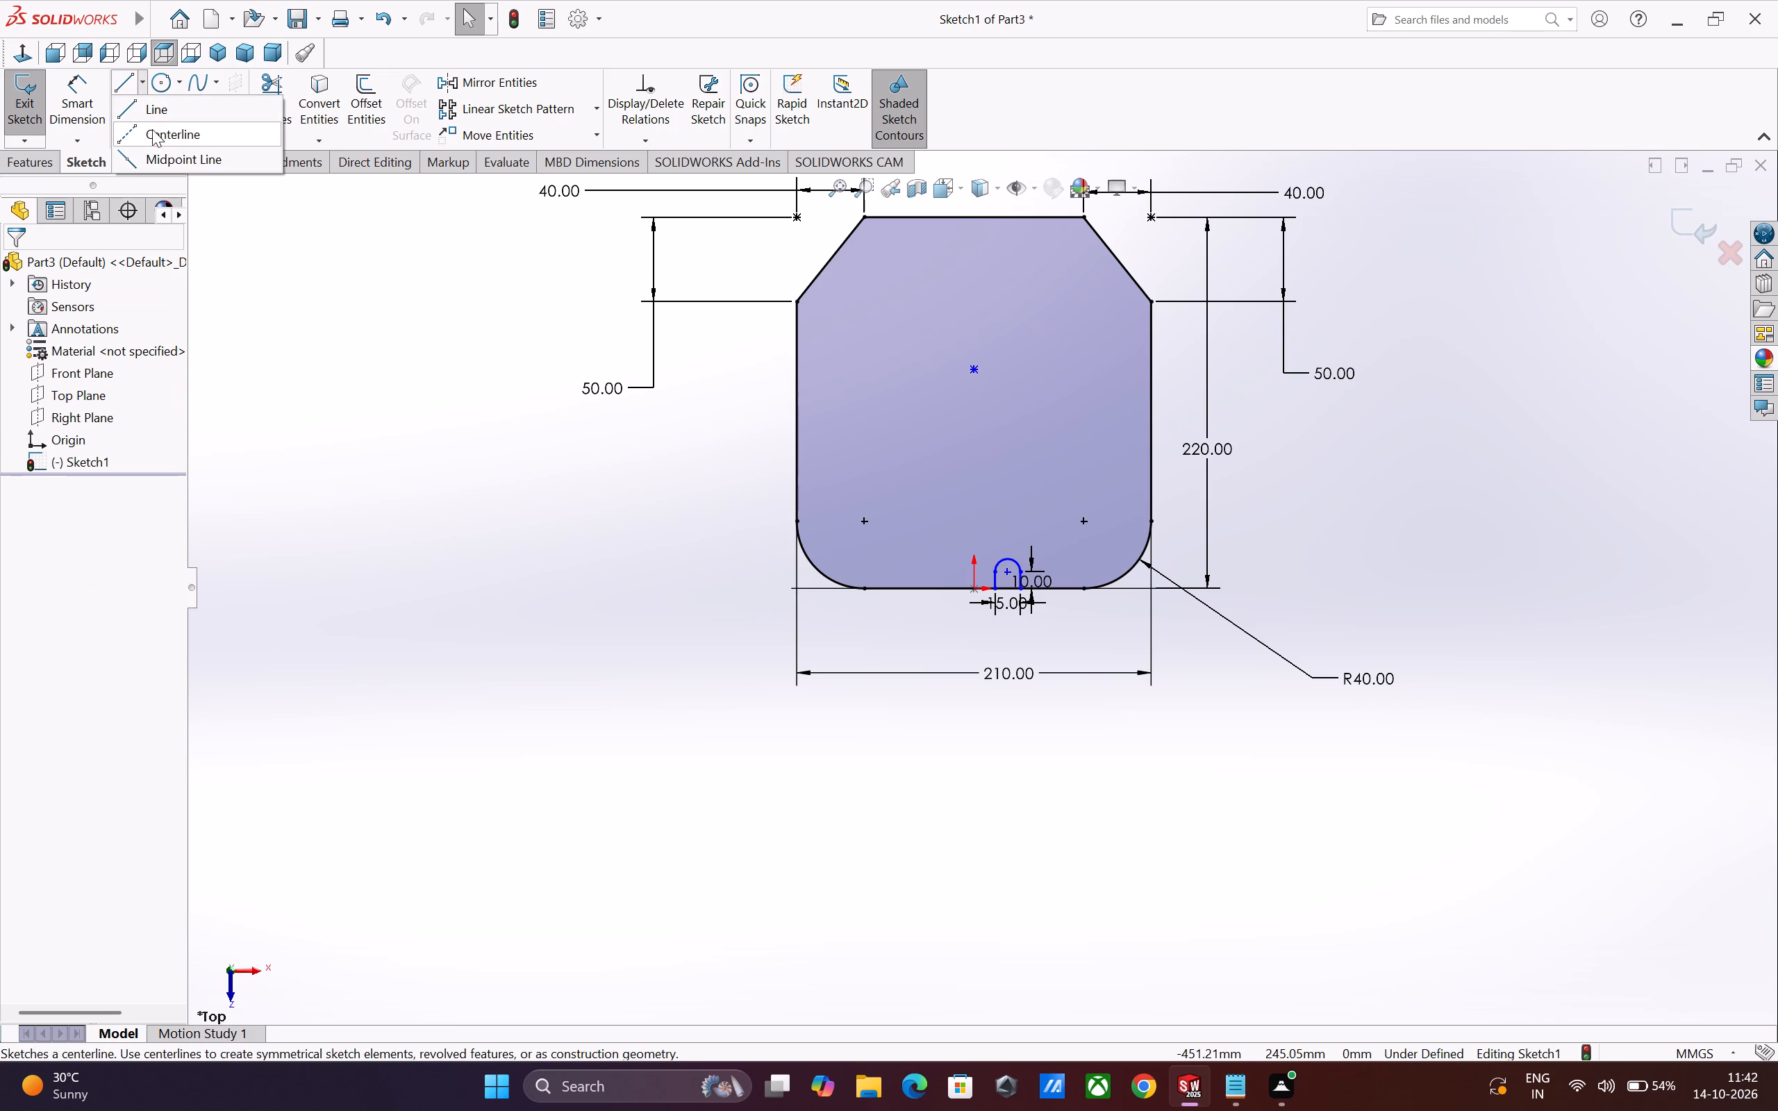
left_click(152, 129)
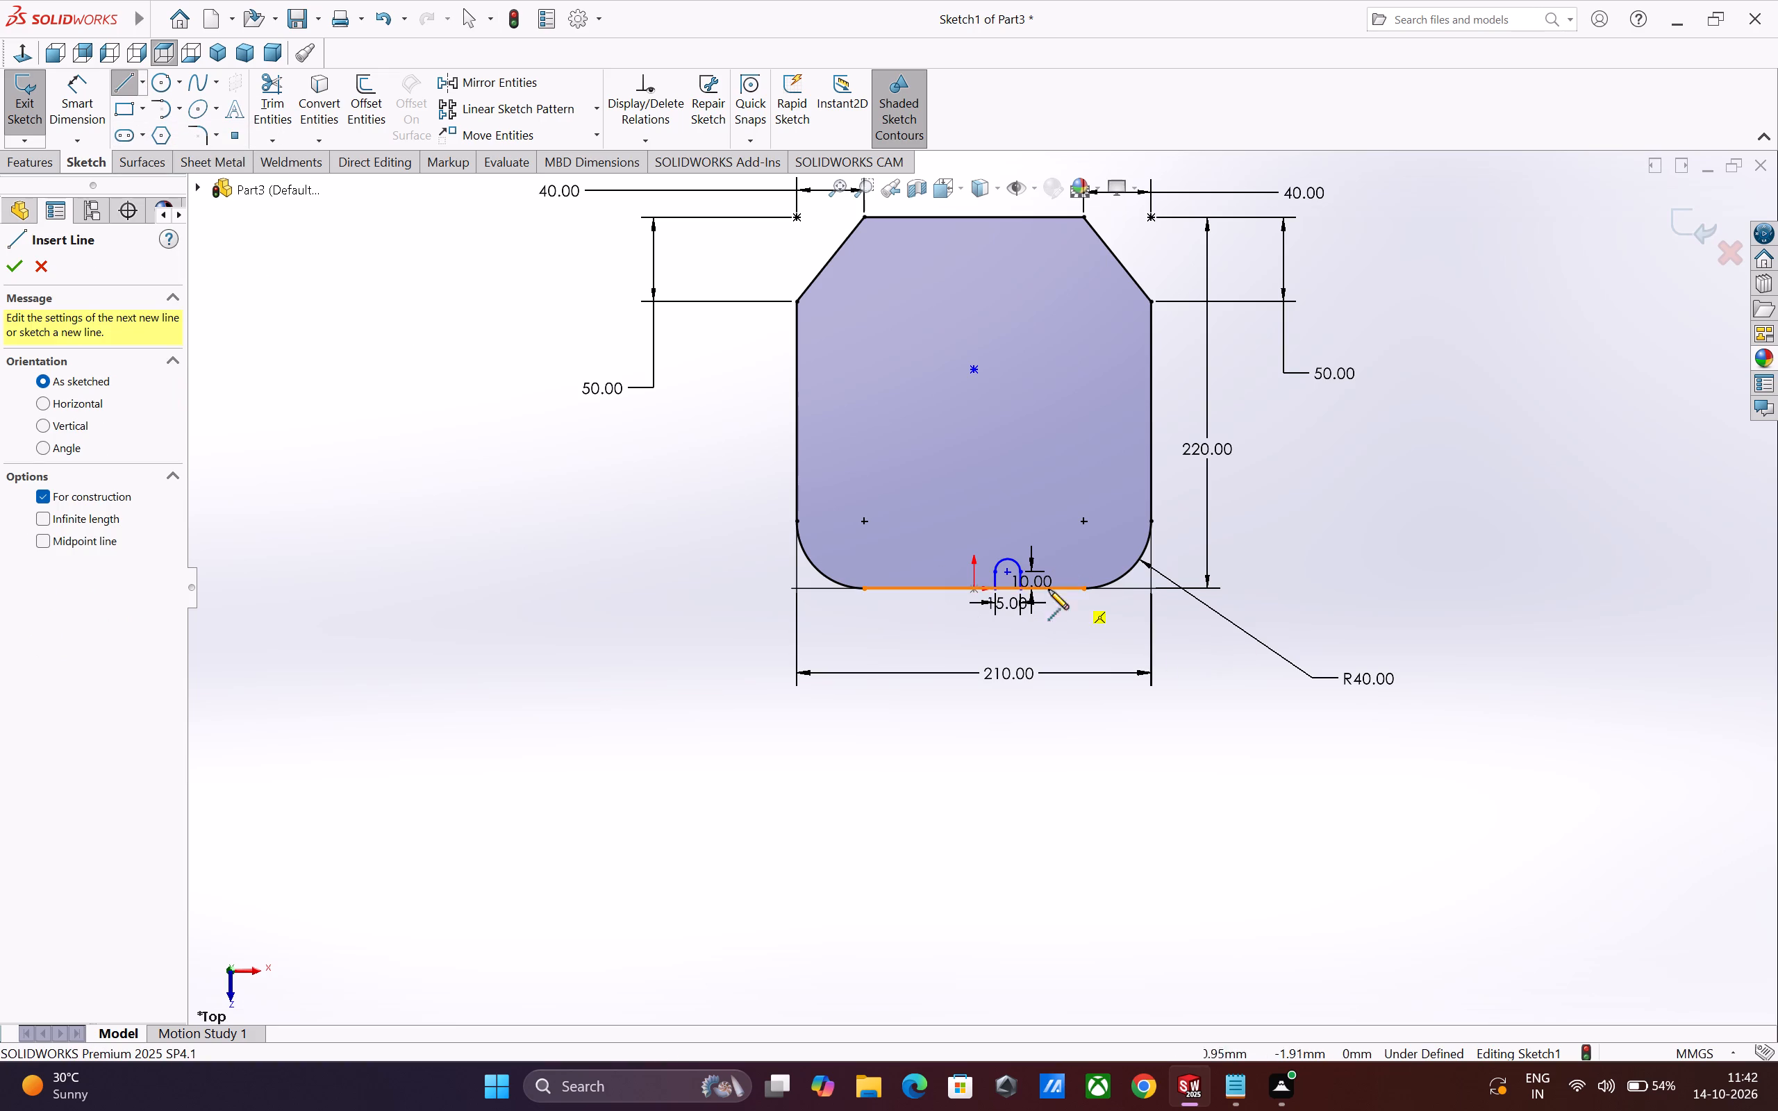
left_click(975, 589)
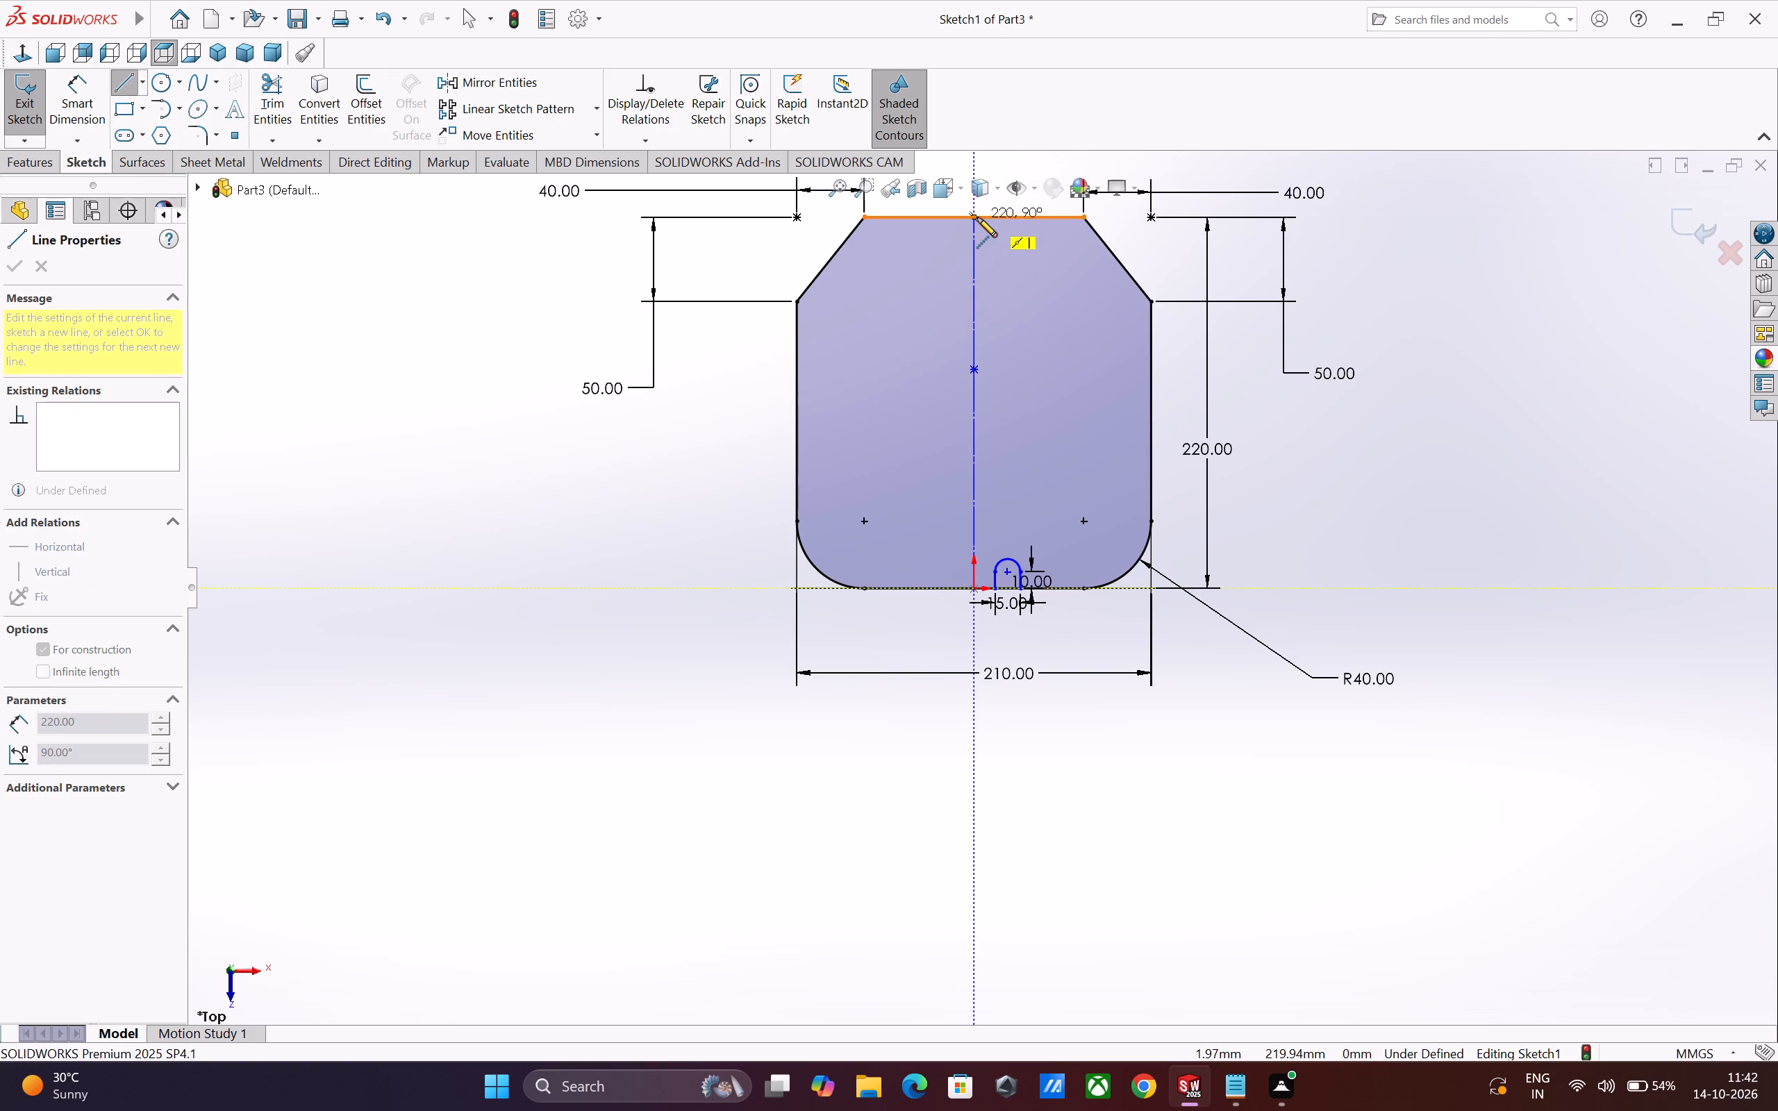
left_click(977, 217)
key("Escape")
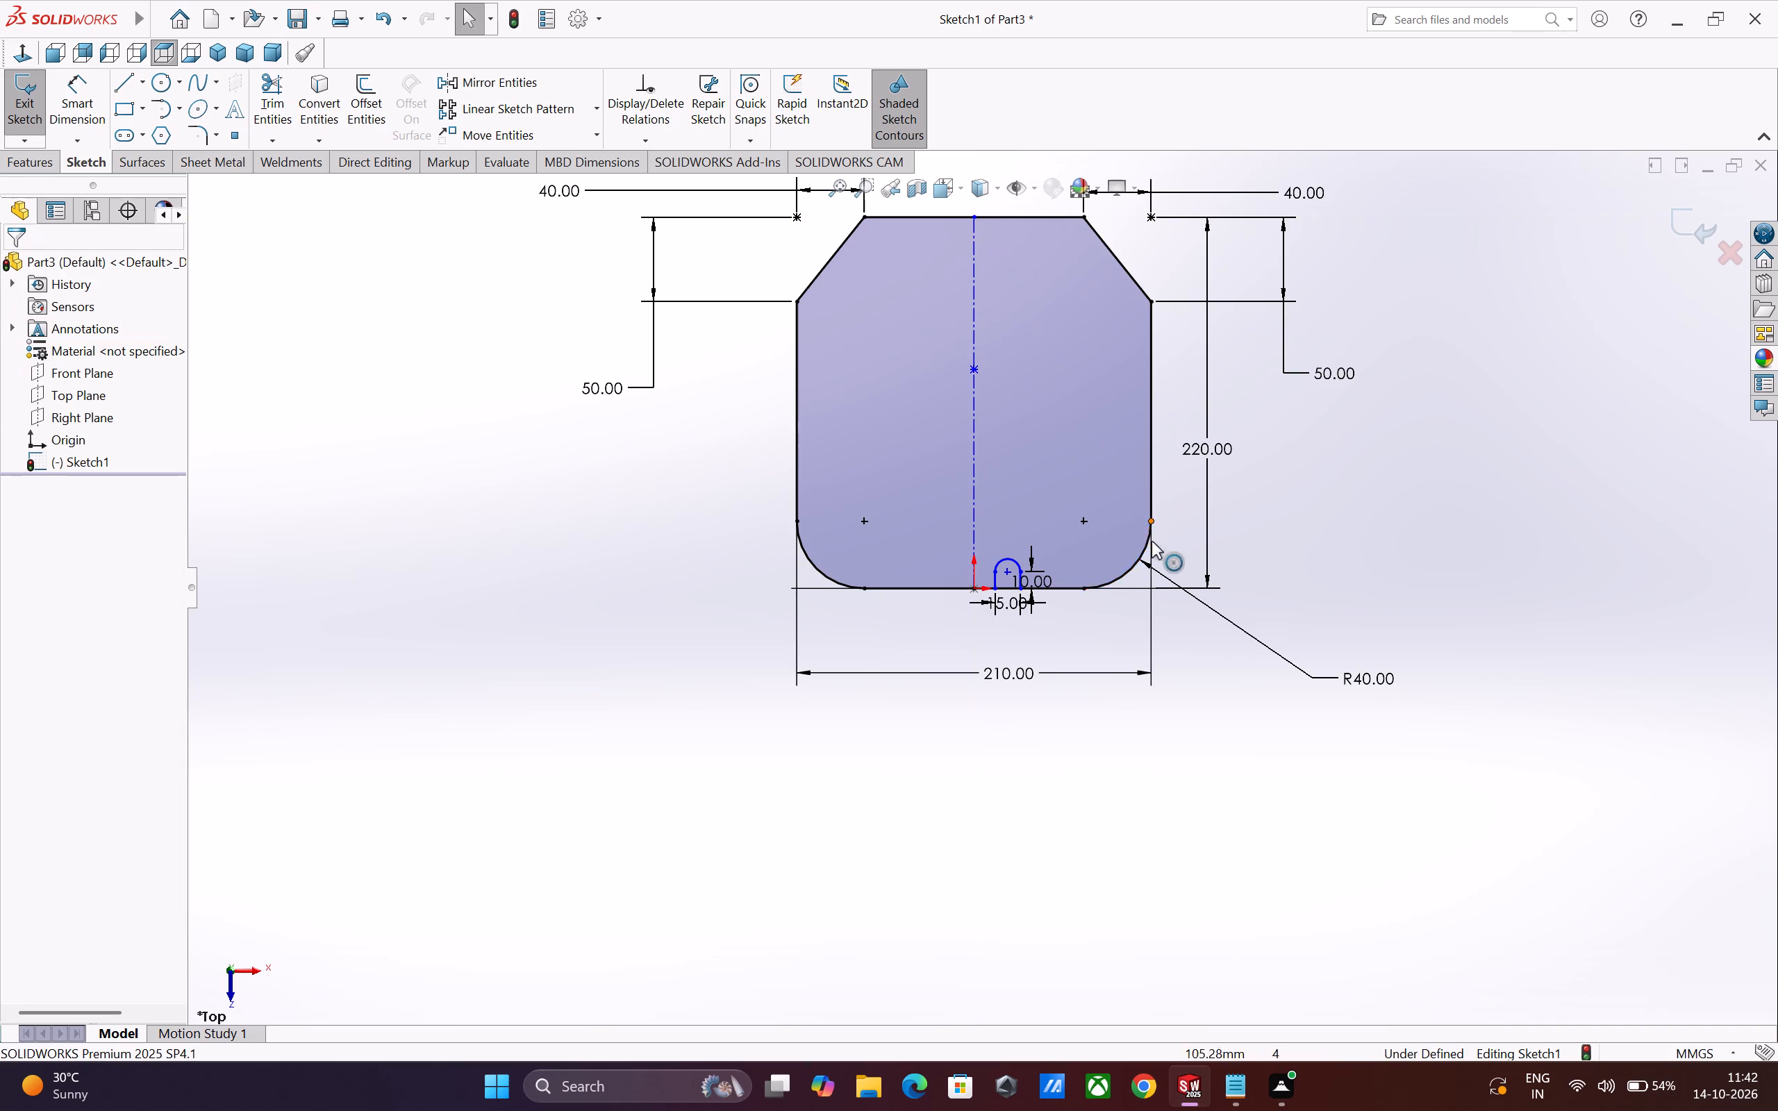
Dimension the horizontal distance from the origin to the bottom slot's arc centre at 20 mm.
scroll(980, 537, "down", 2)
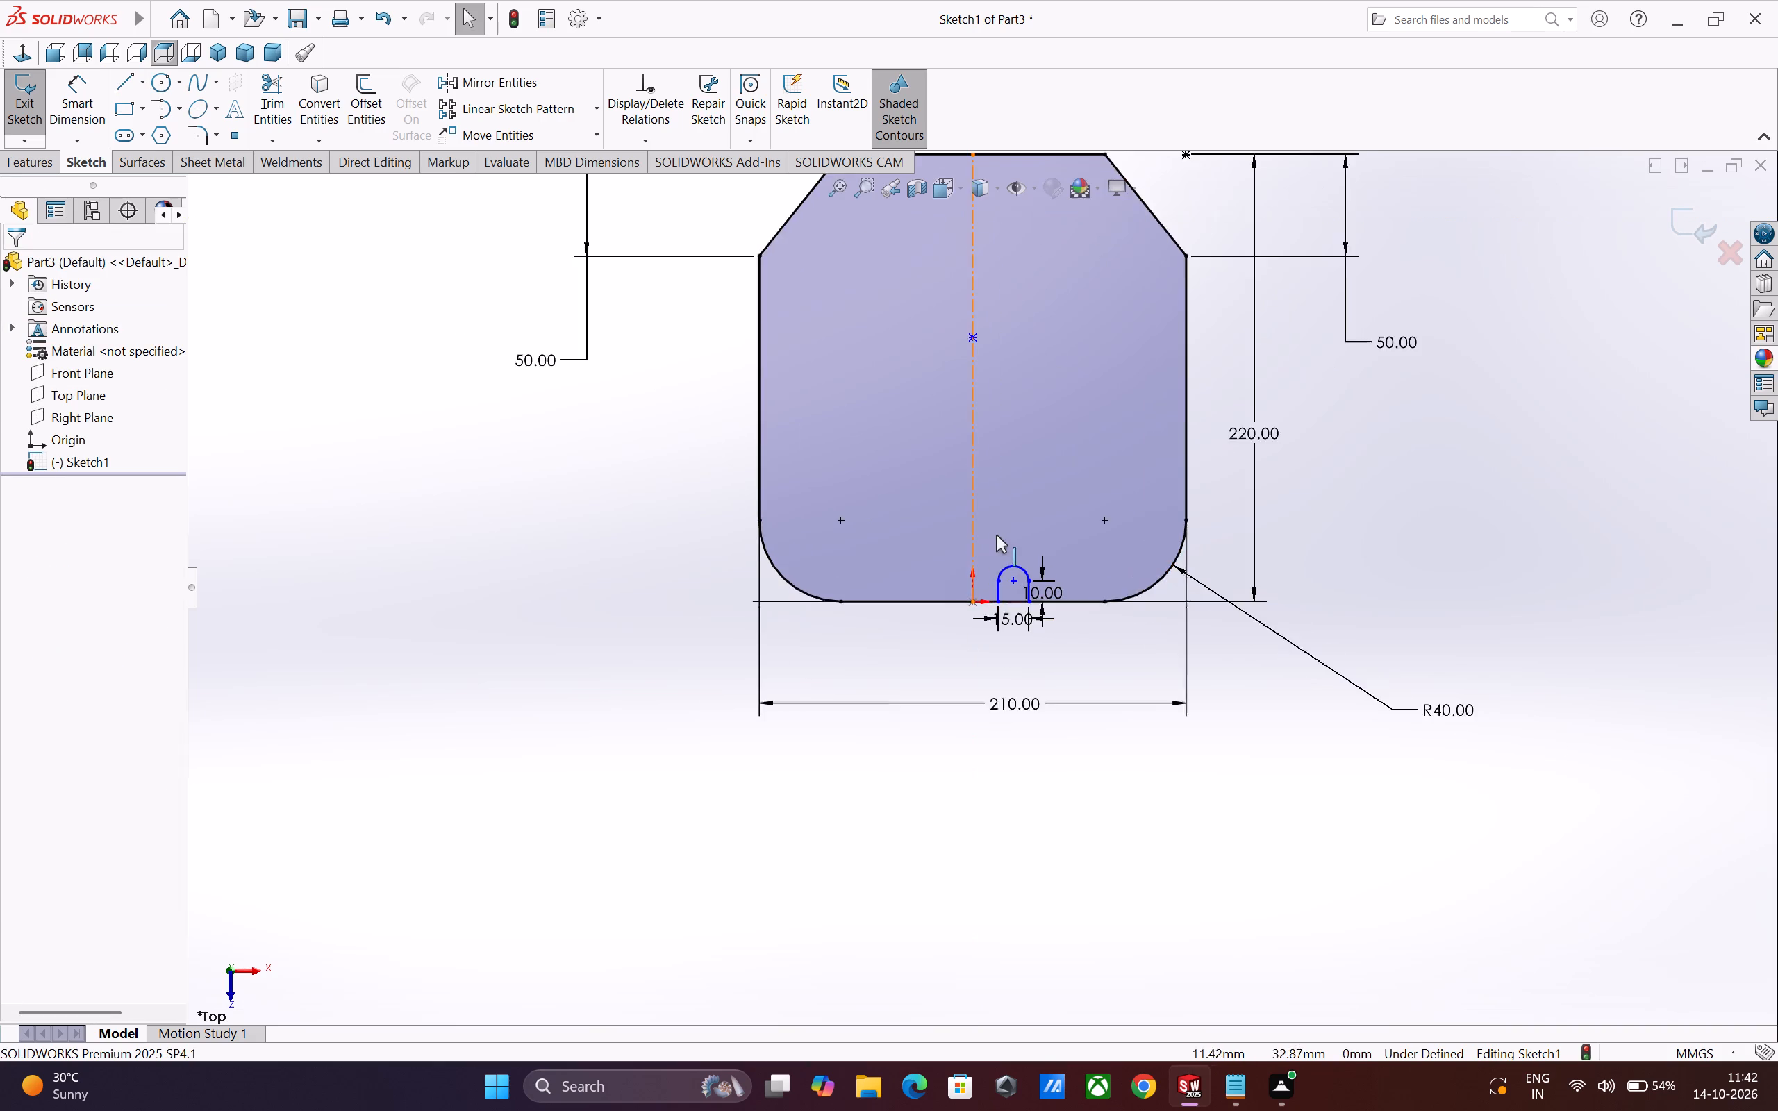
scroll(996, 535, "down", 2)
key("Escape")
scroll(1064, 660, "down", 1)
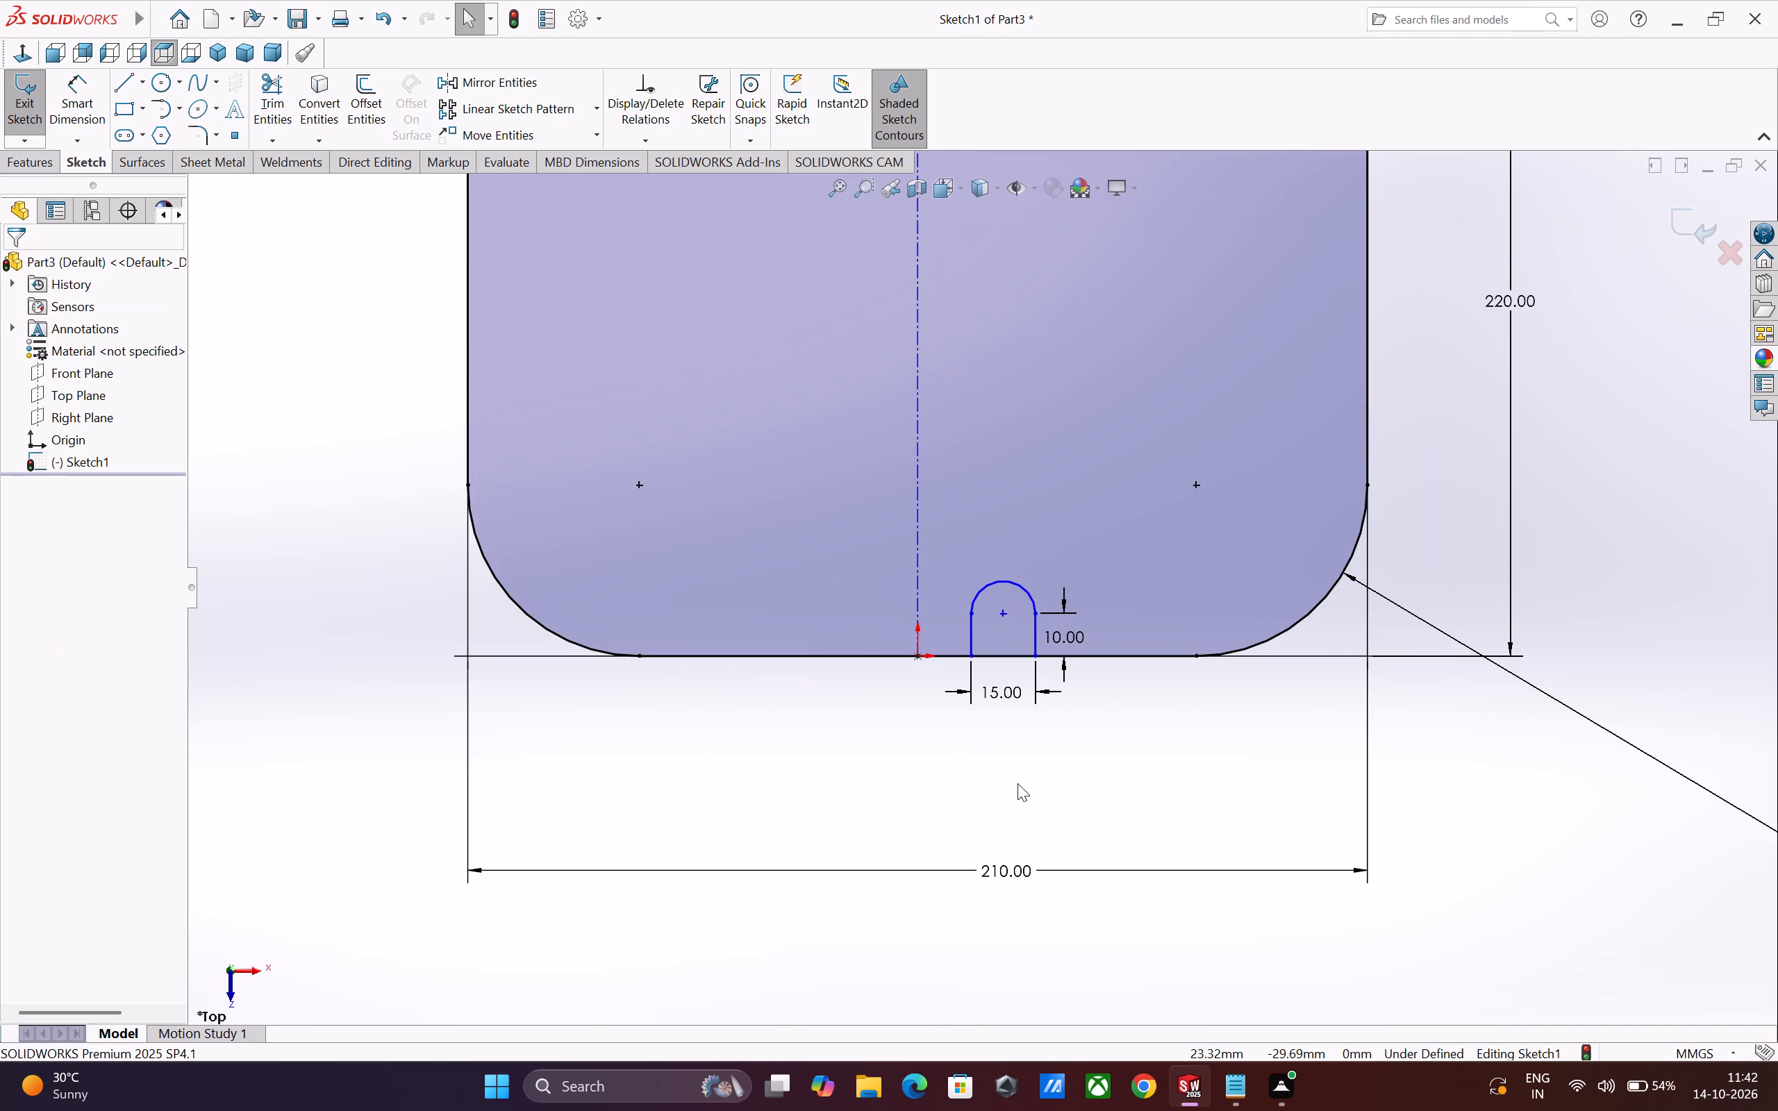
left_click(84, 109)
left_click(1003, 613)
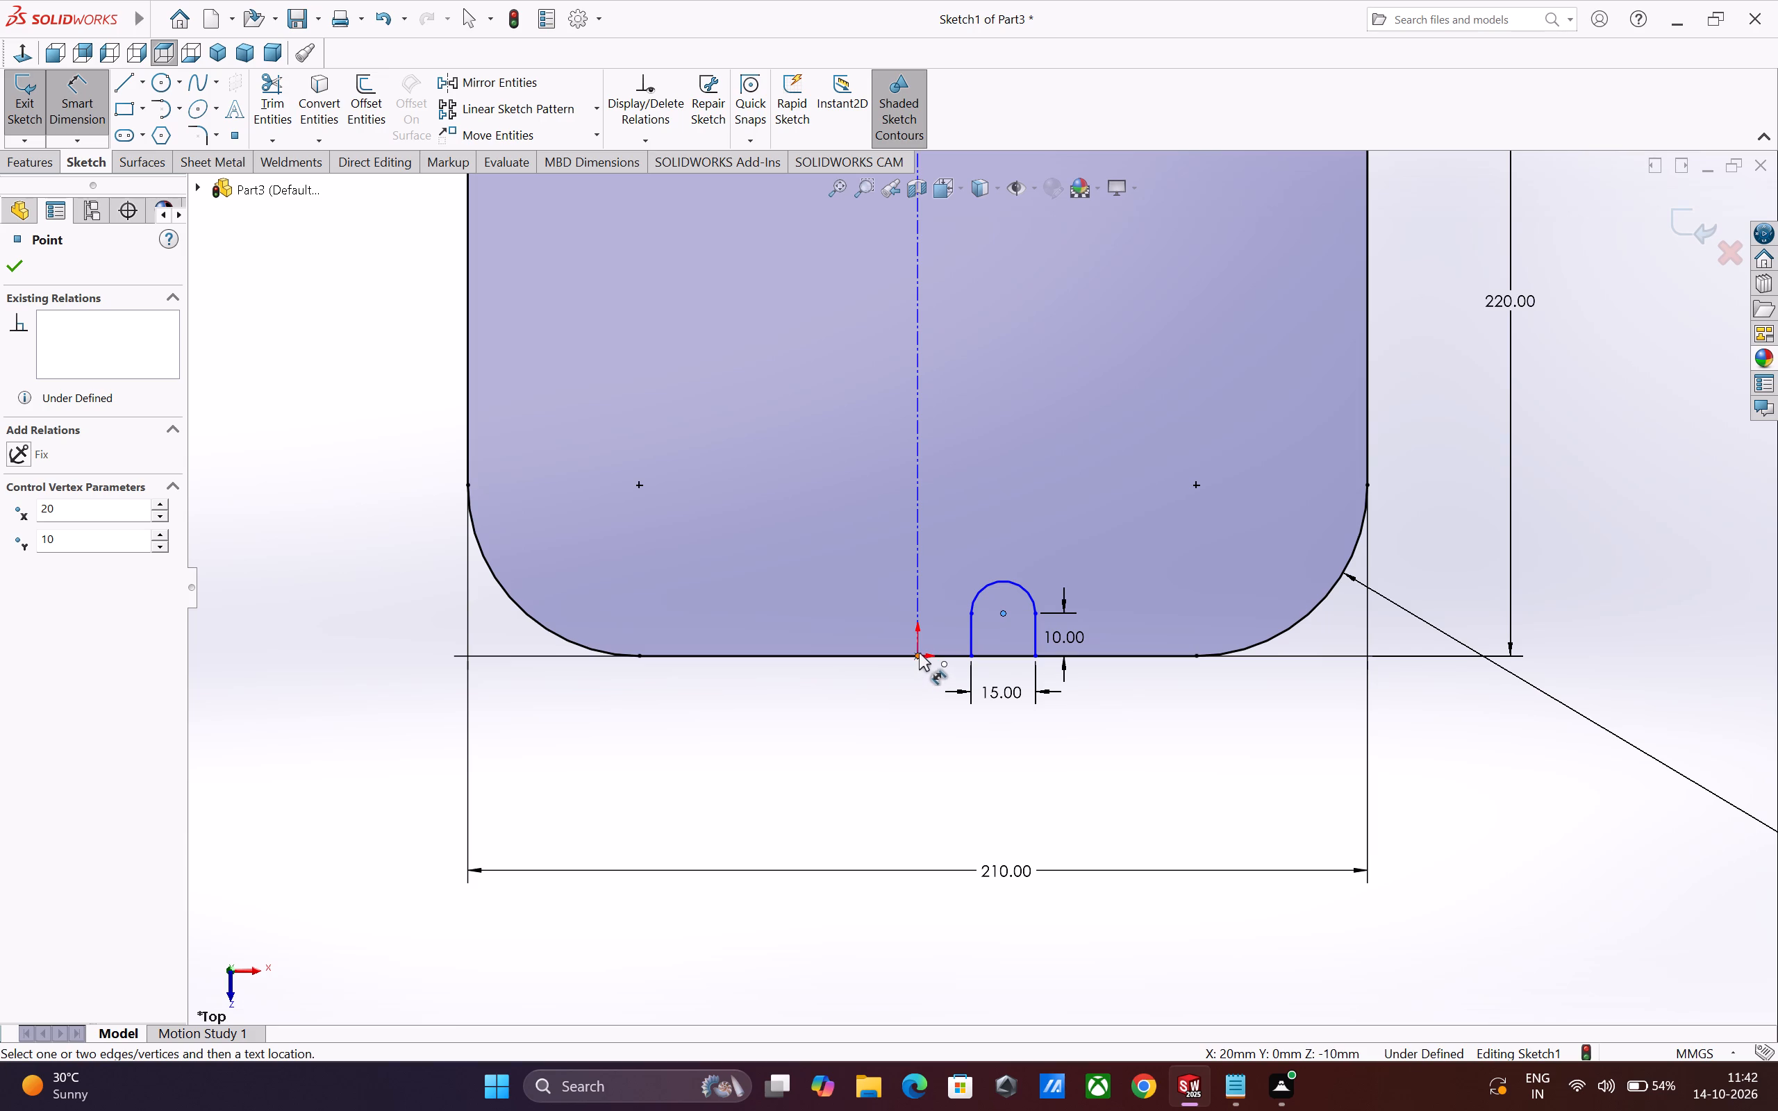
left_click(916, 657)
left_click(961, 758)
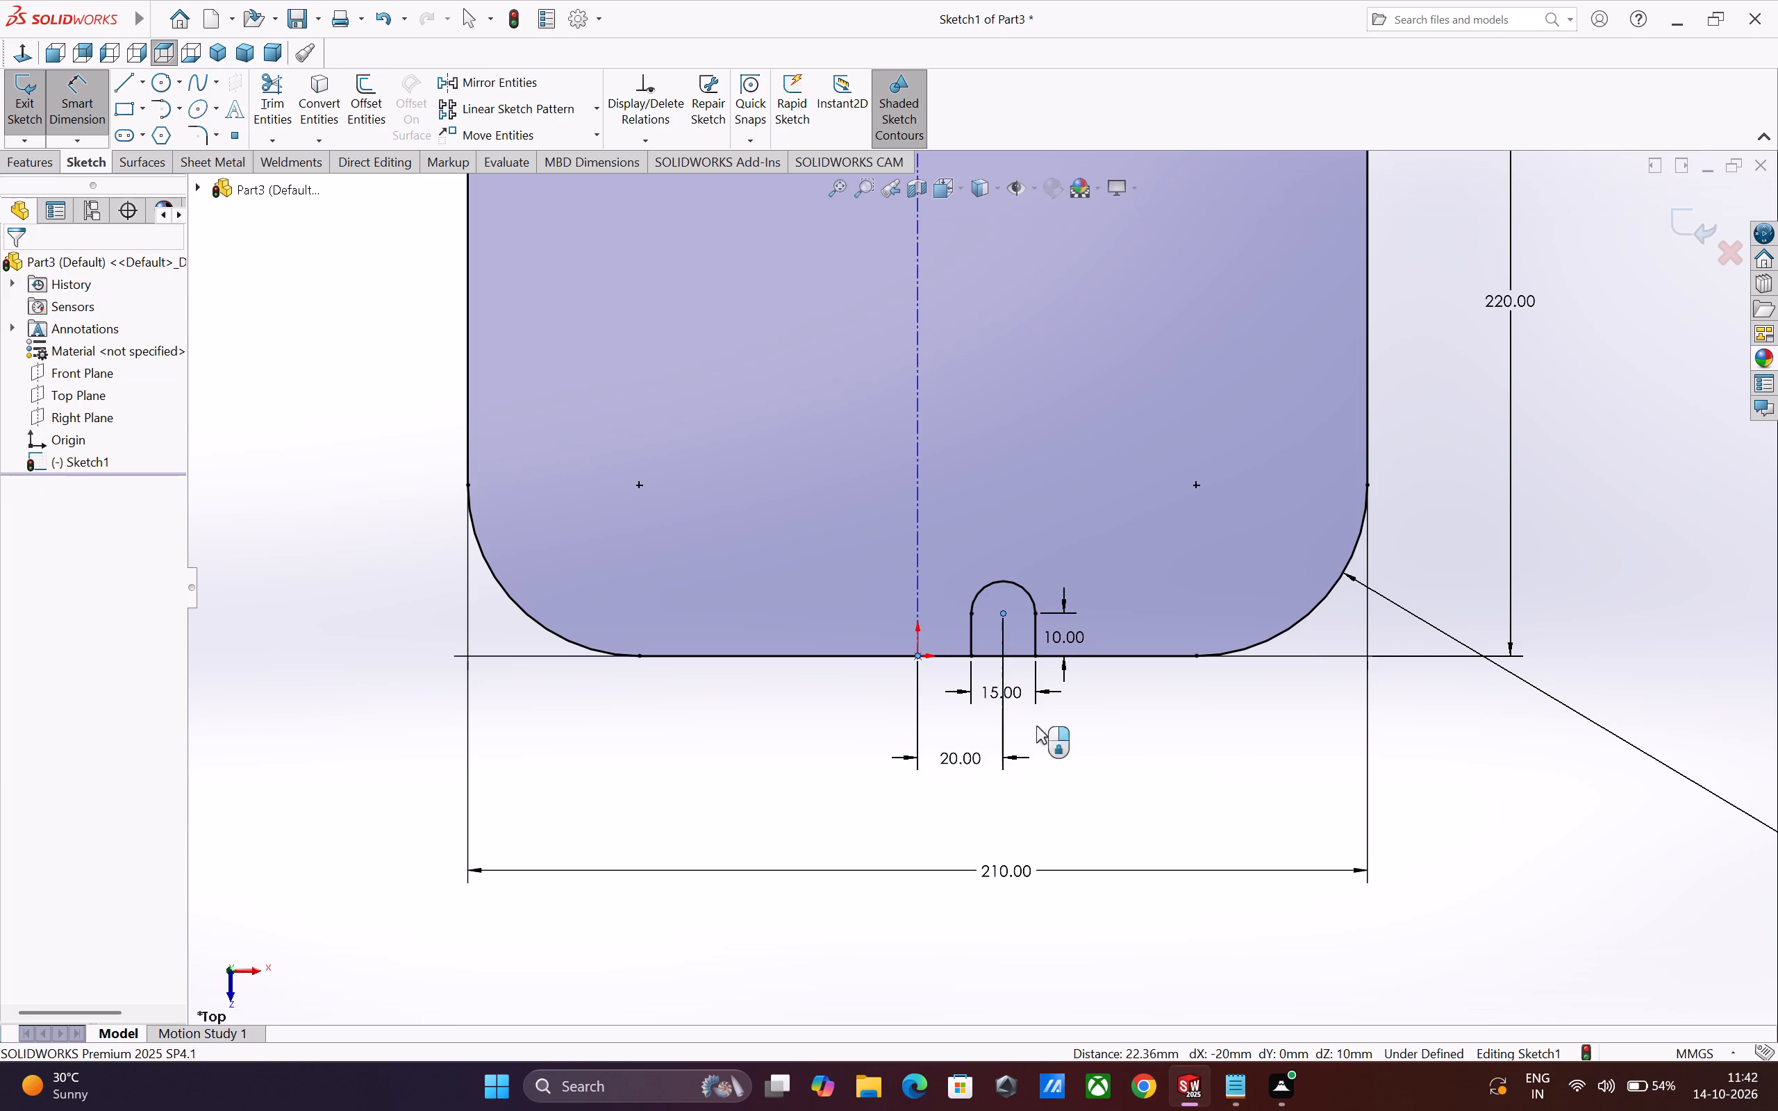
left_click(879, 727)
Sketch an open round-bottomed slot down from the top edge, 15 mm wide with sides about 17.5 mm long, aligned above the bottom slot.
scroll(838, 762, "up", 3)
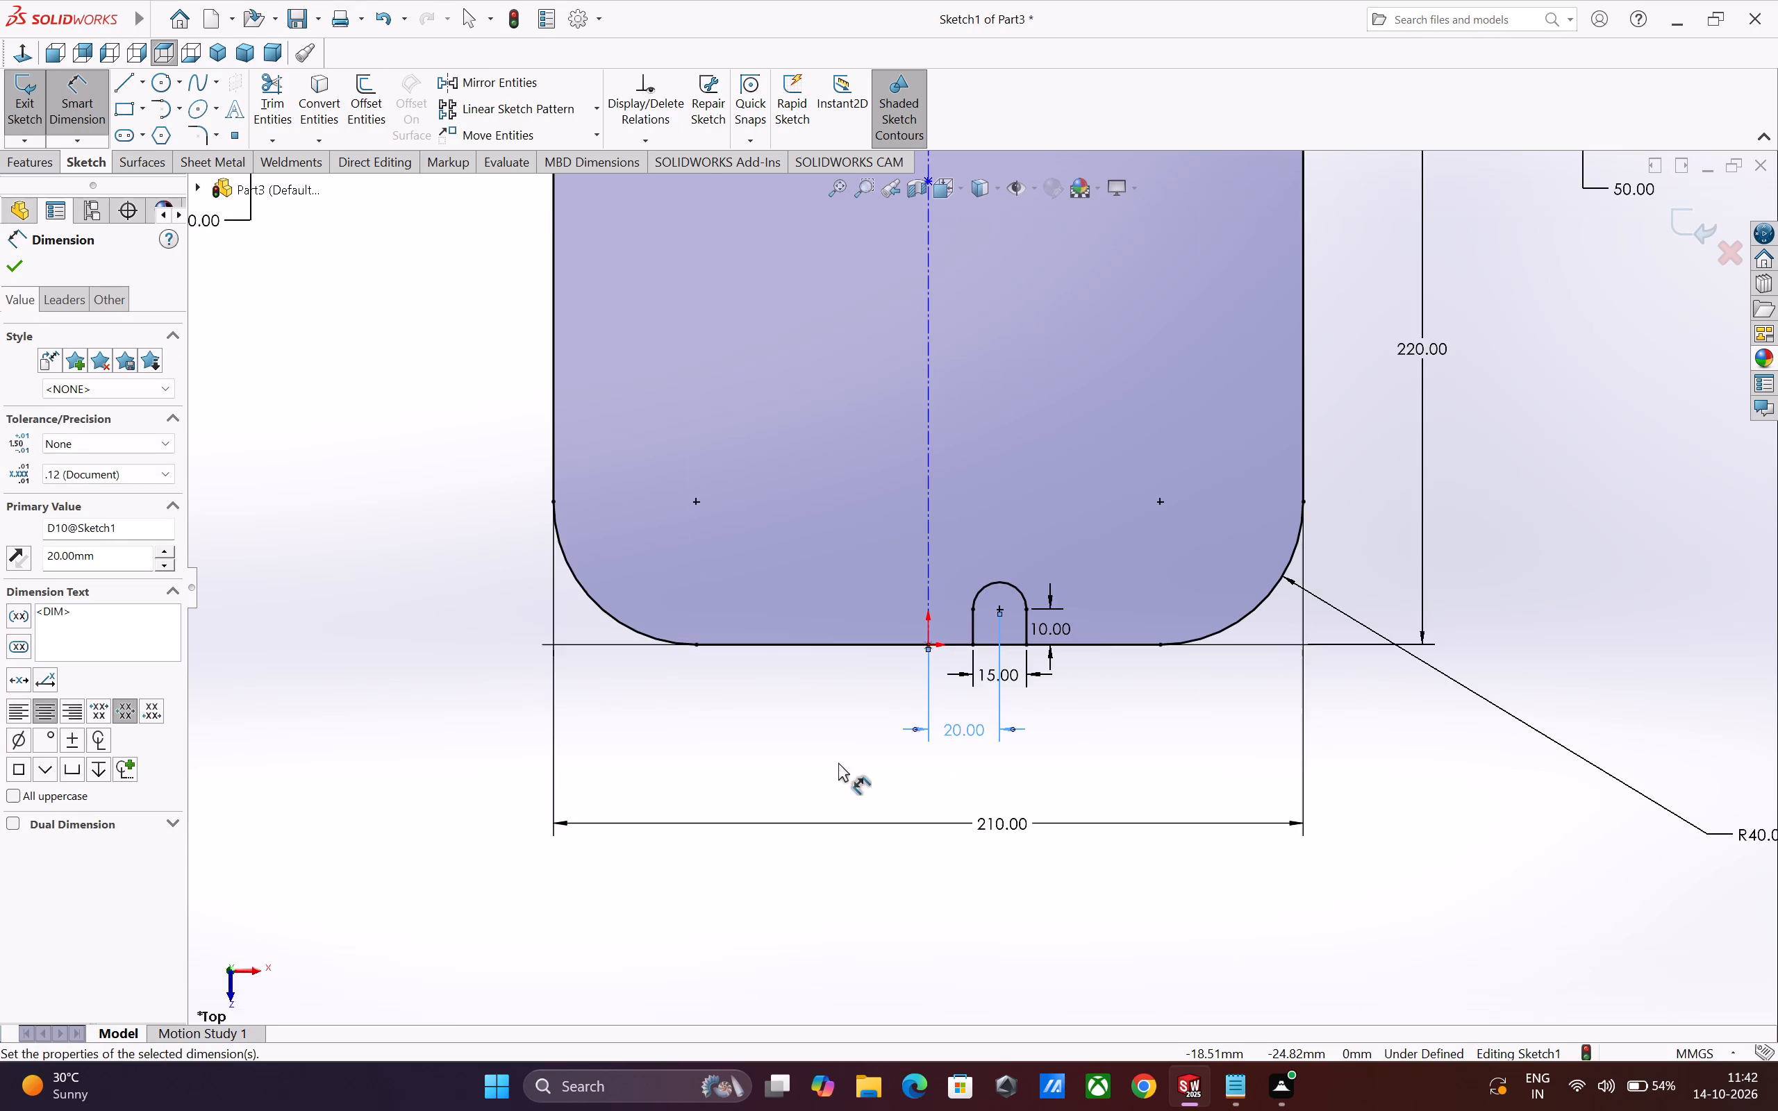
scroll(838, 762, "up", 5)
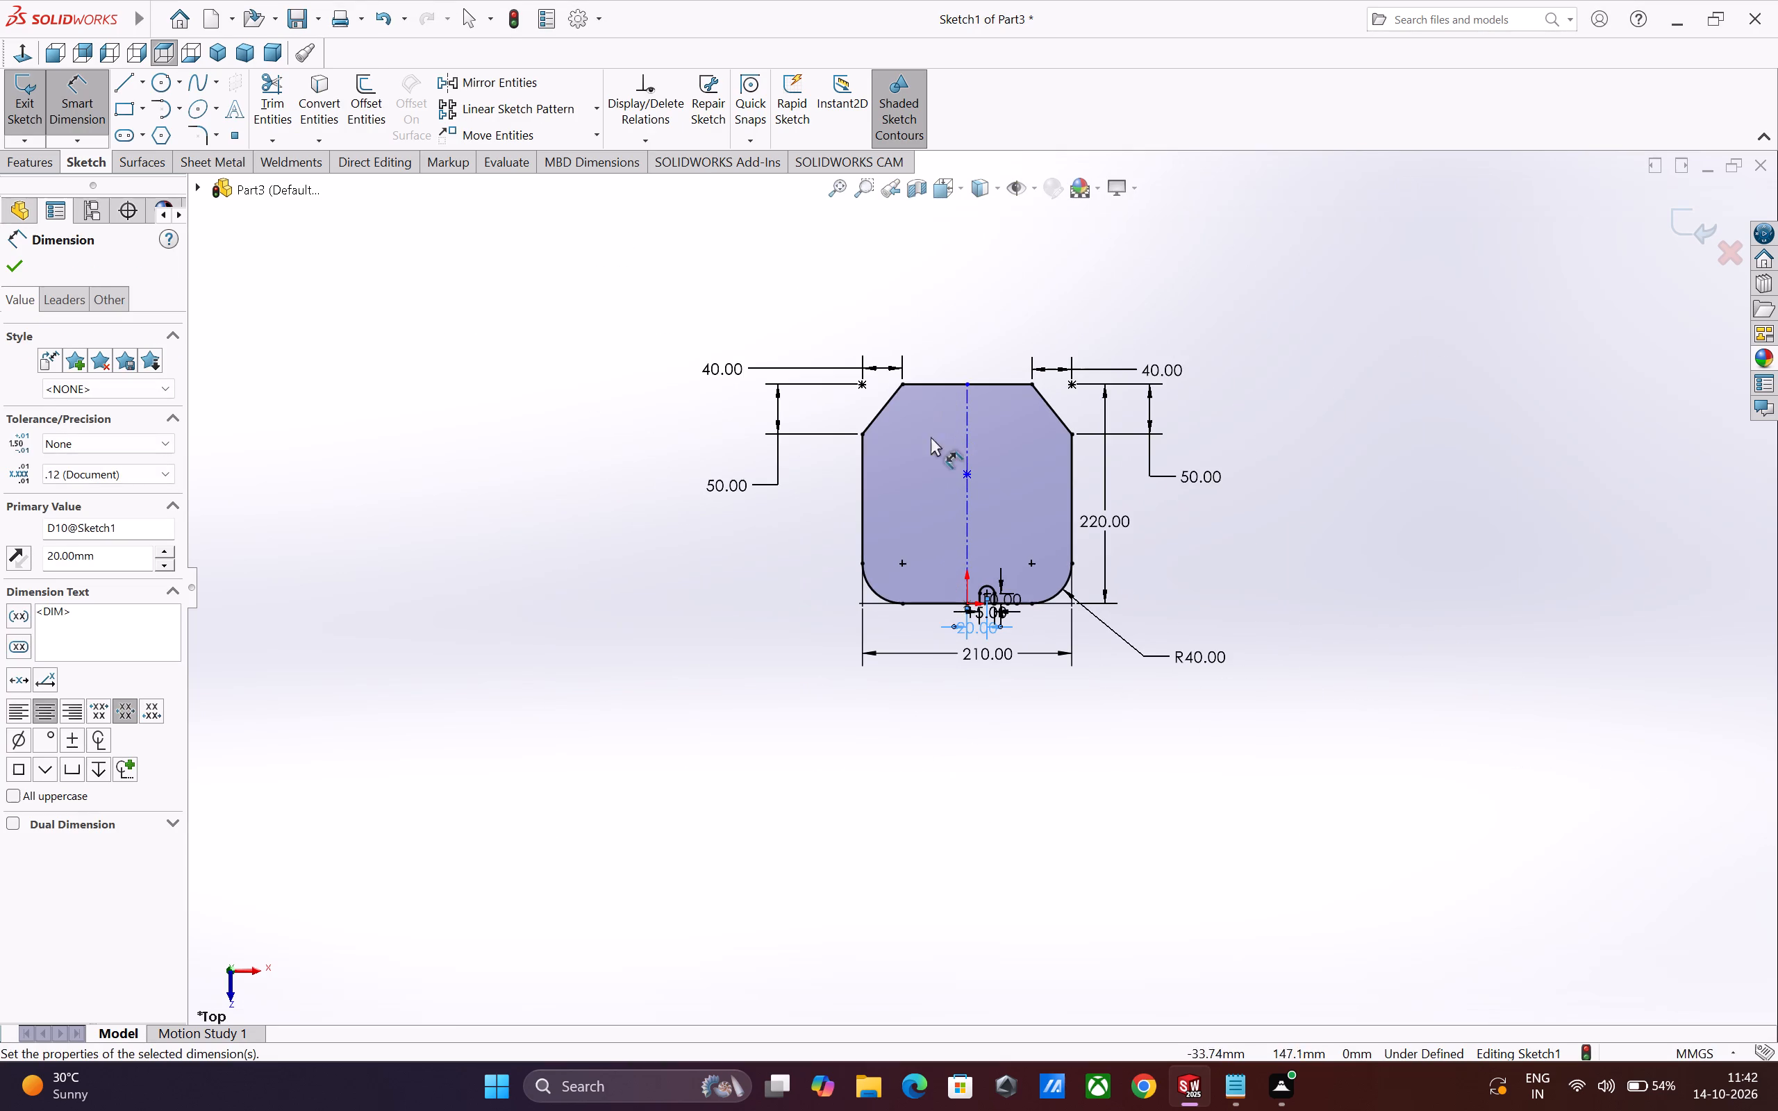
scroll(983, 381, "down", 6)
left_click(130, 85)
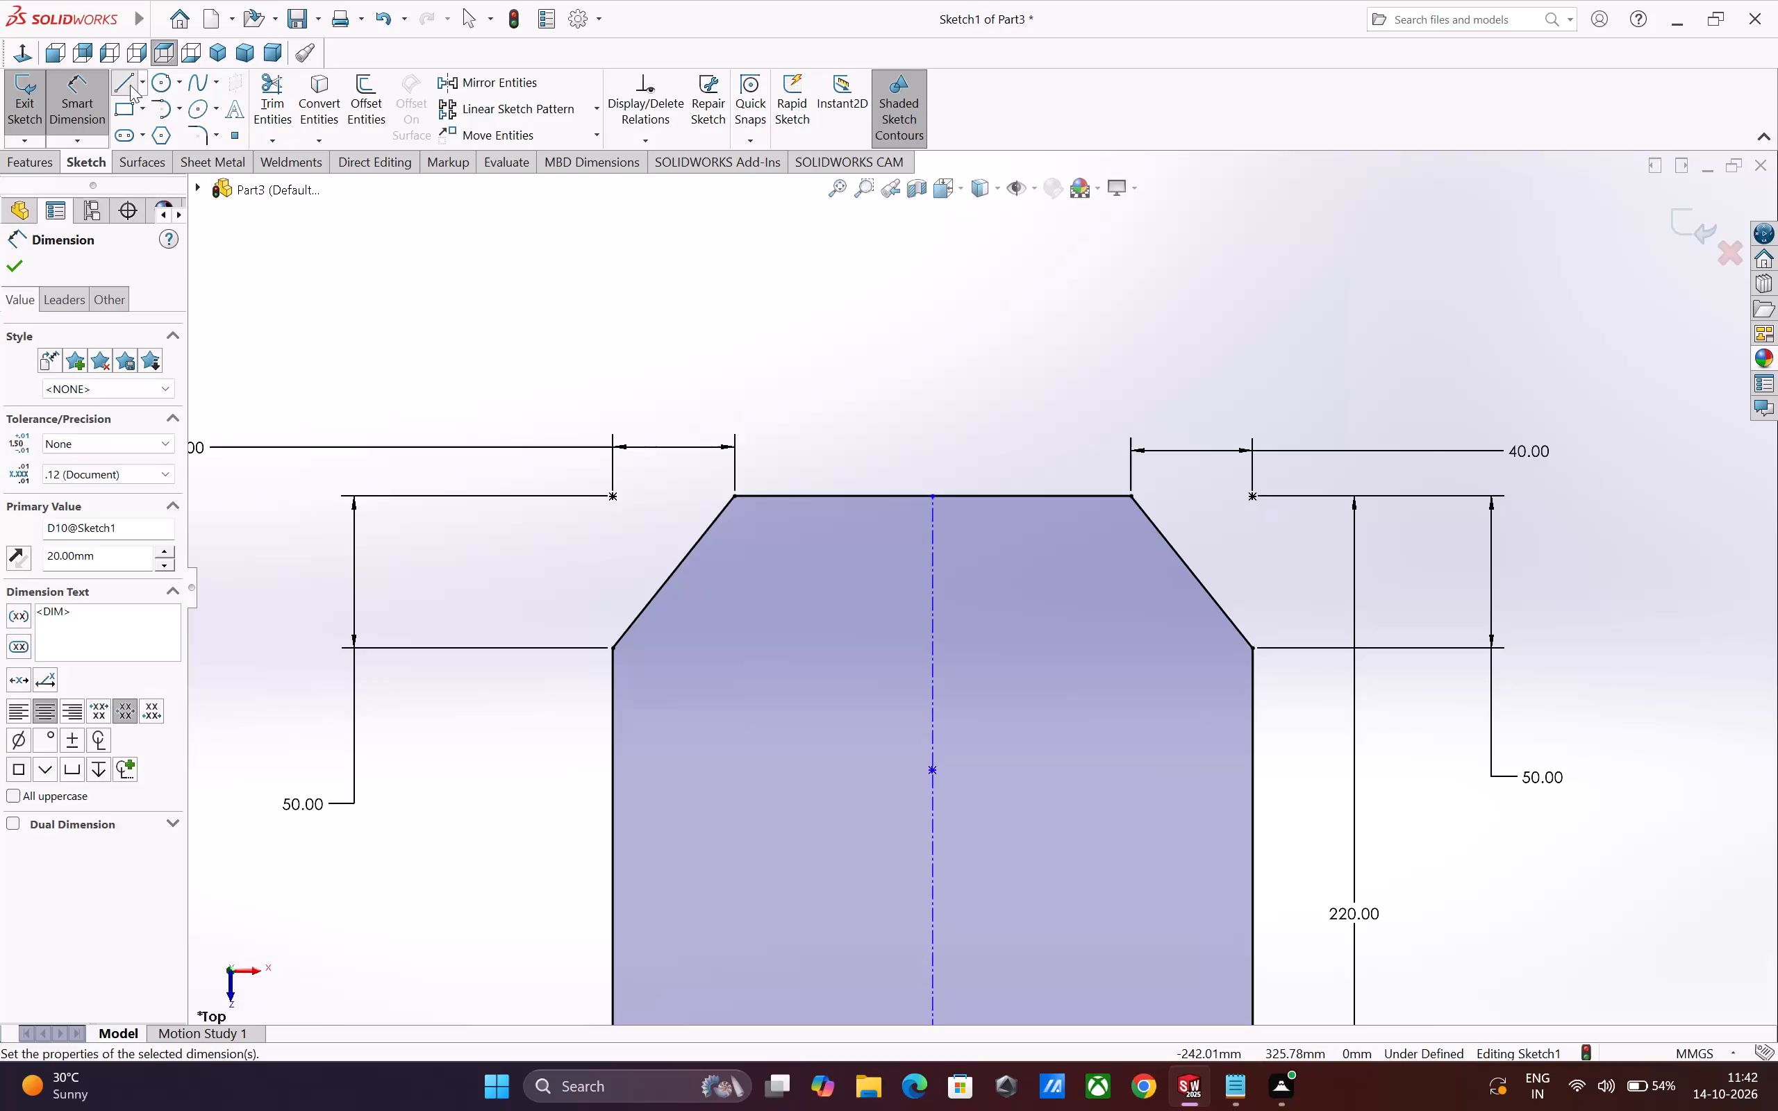
scroll(993, 542, "down", 3)
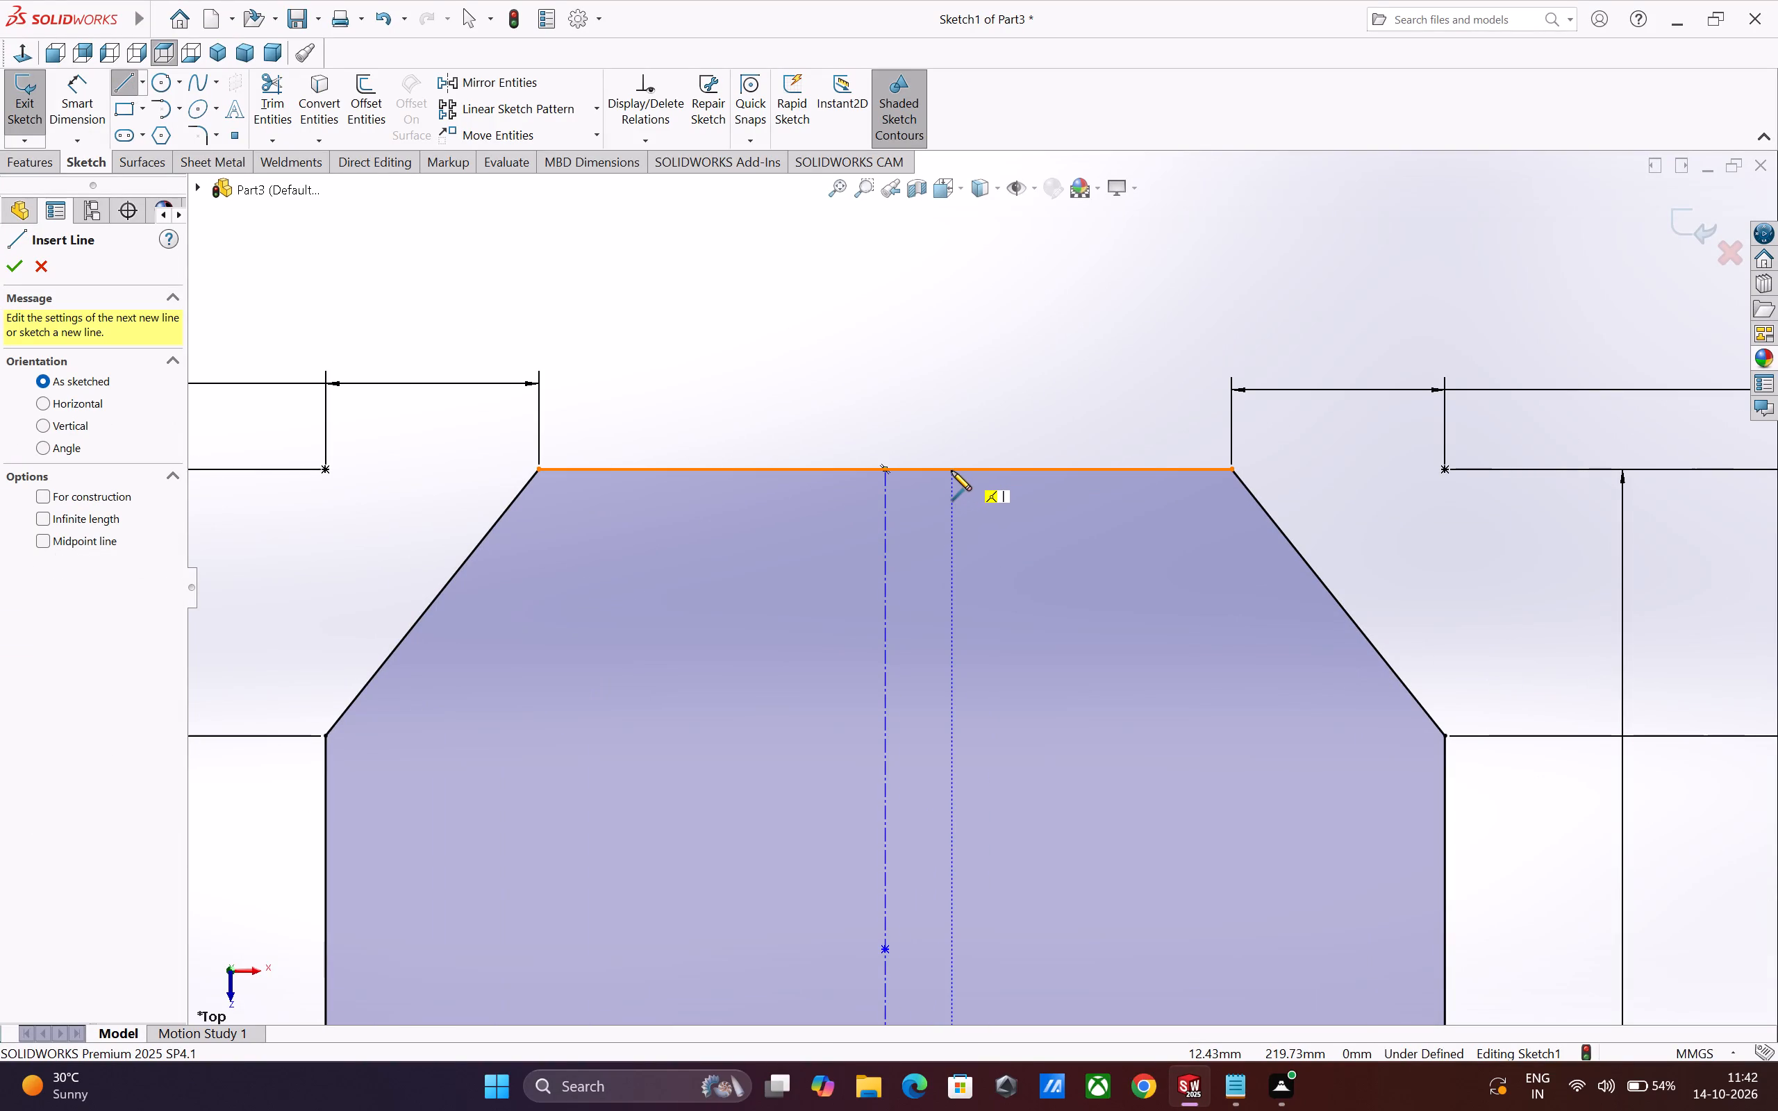
left_click(952, 471)
left_click(953, 562)
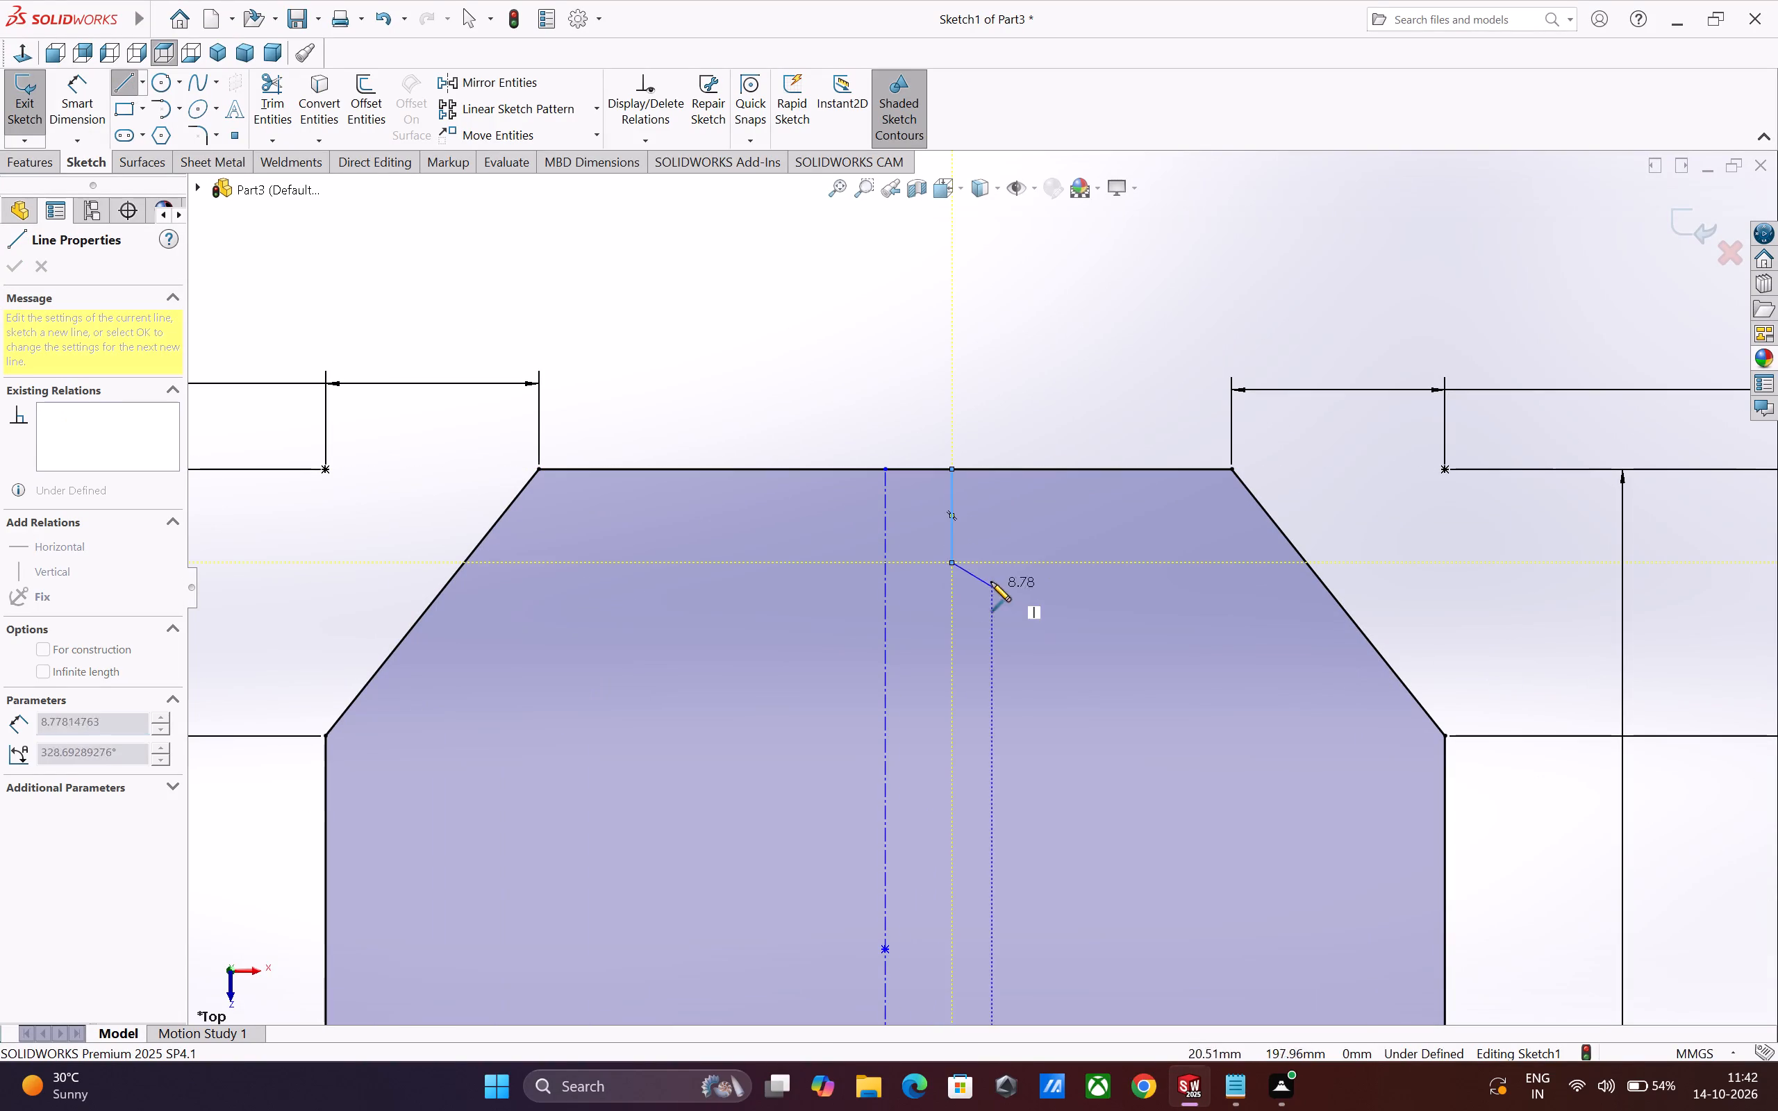
left_click(1034, 560)
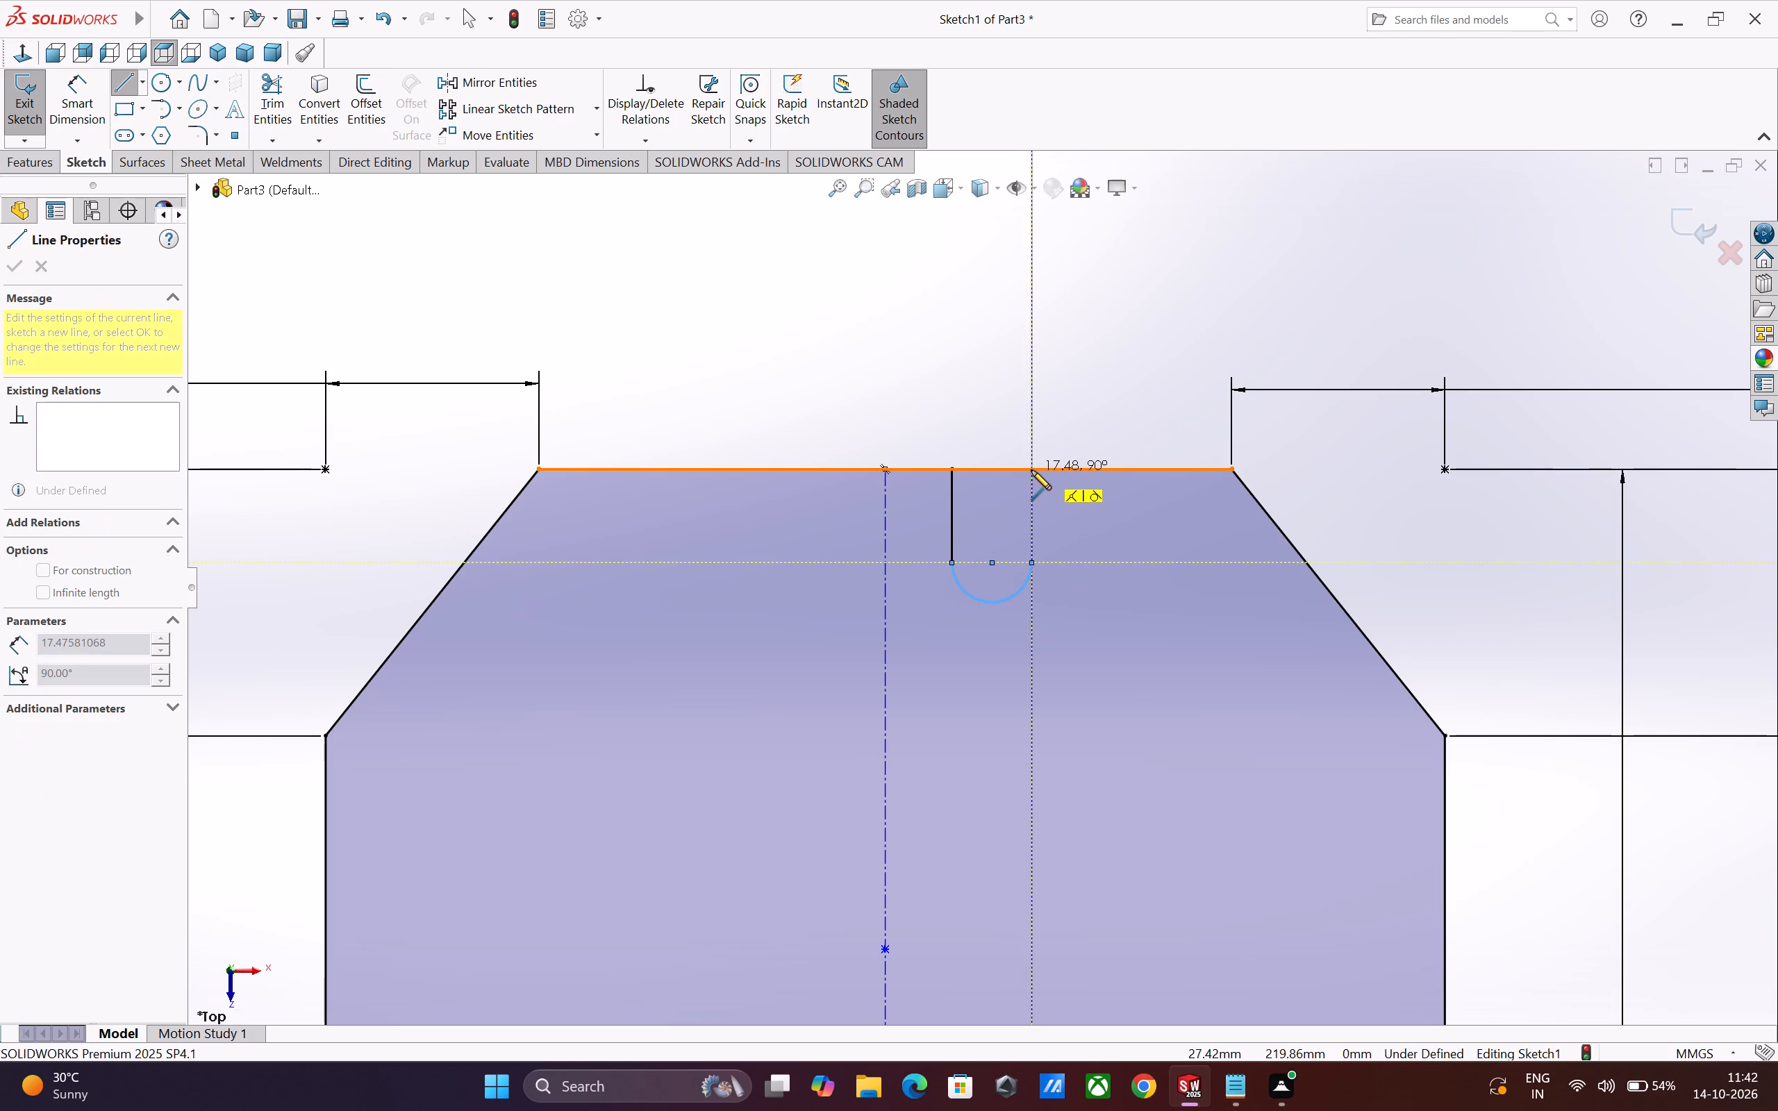
left_click(1031, 470)
key("Escape")
key("Escape")
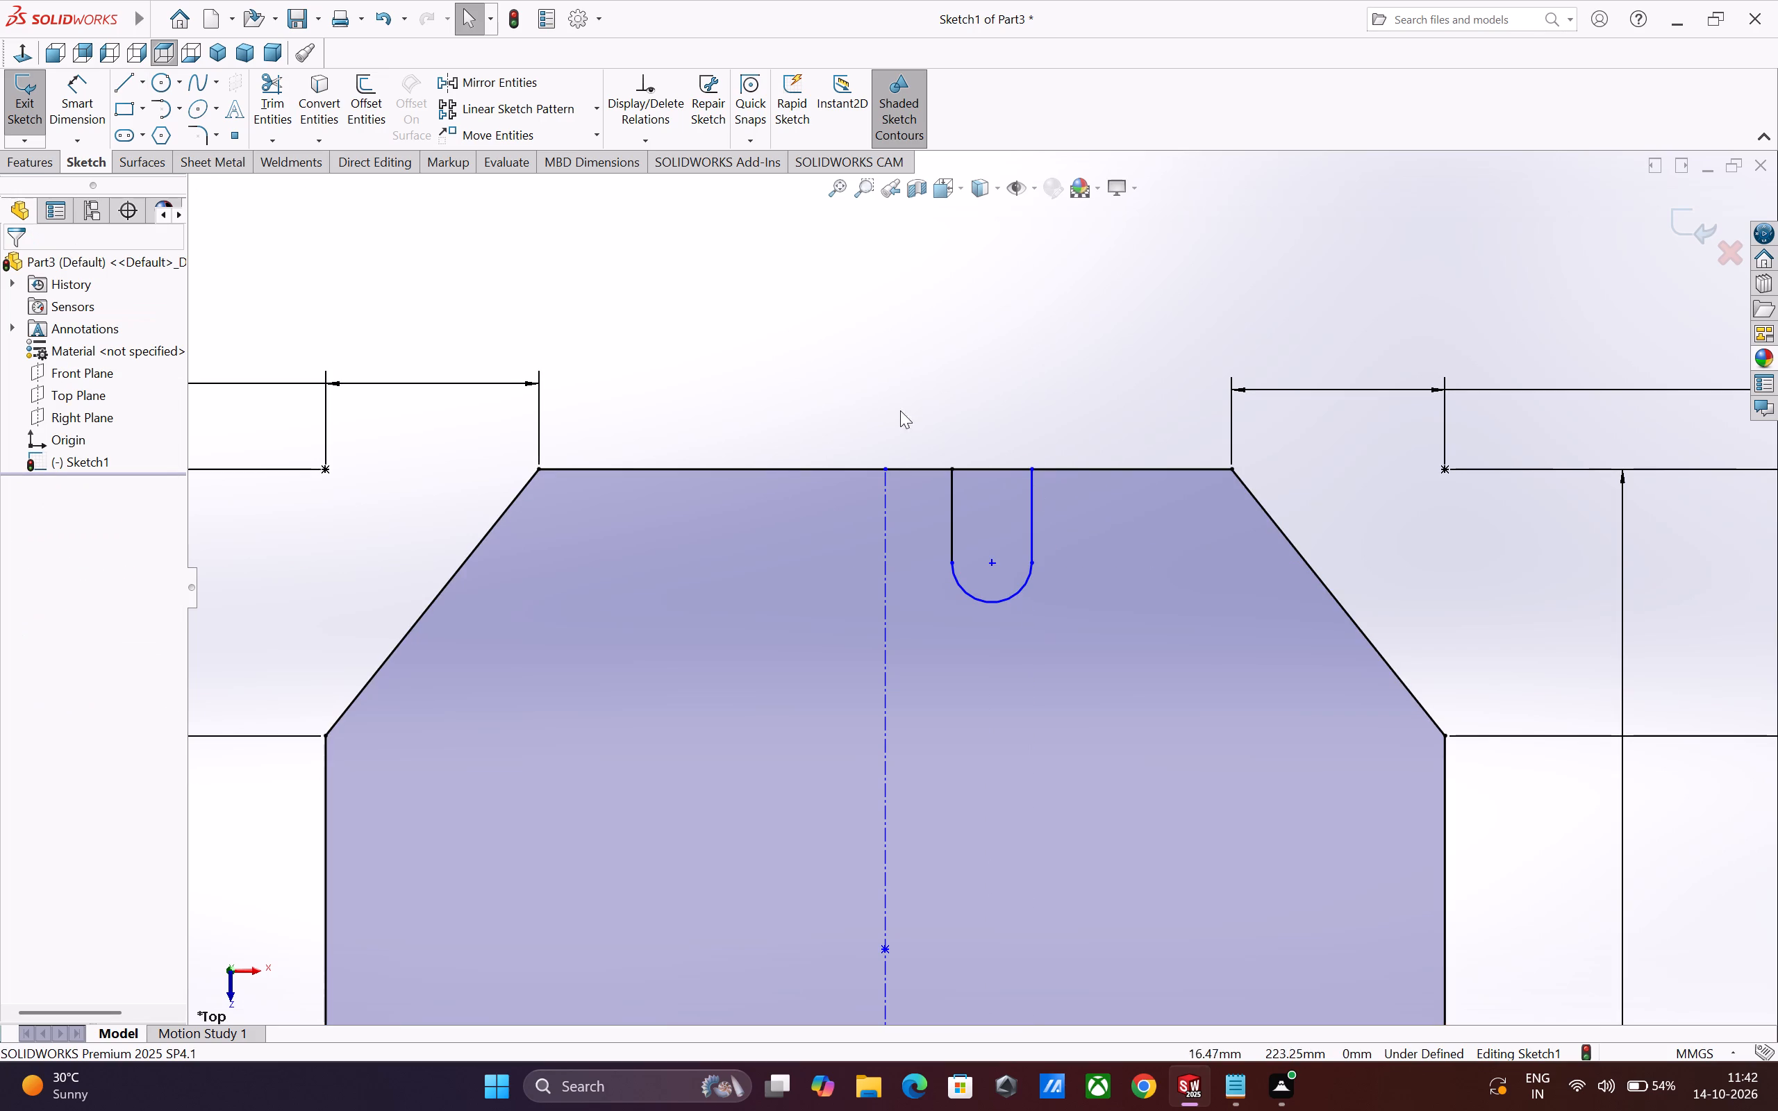
Dimension the vertical distance between the top and bottom slots' arc centres at 180 mm.
left_click_drag(71, 90, 85, 96)
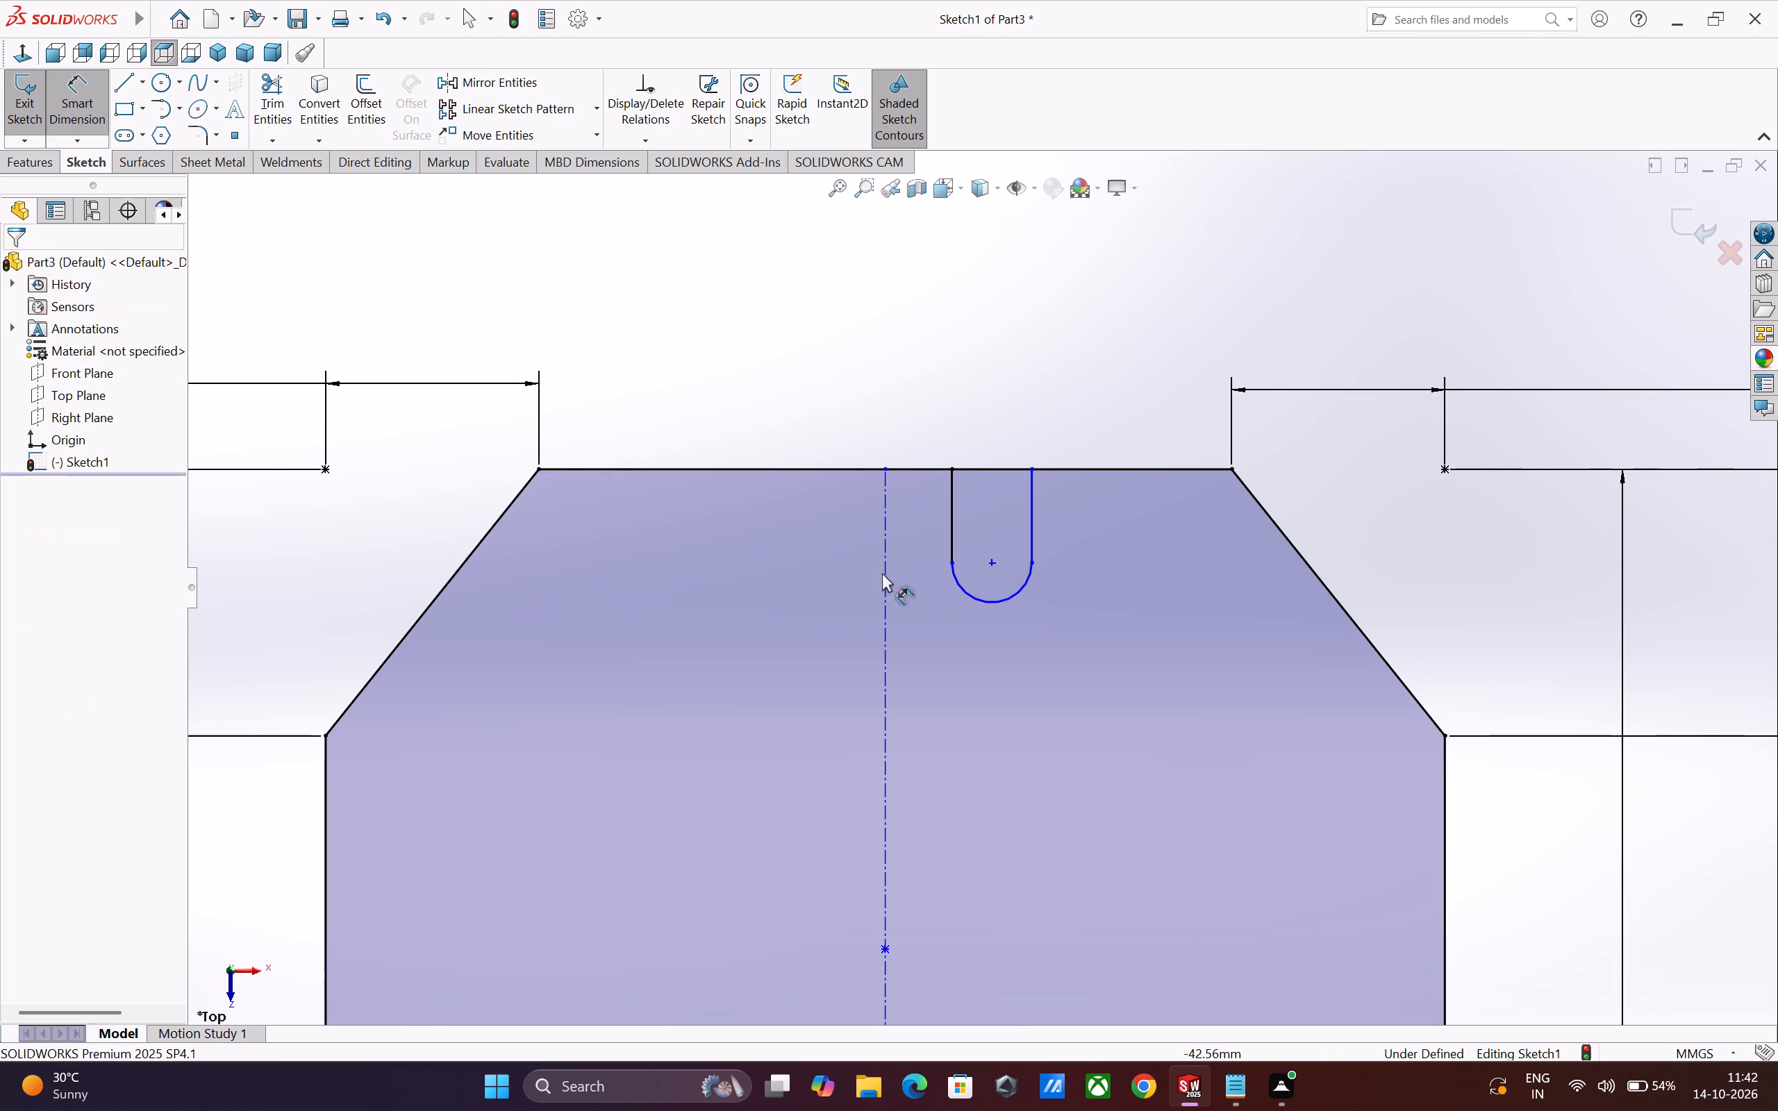
scroll(1231, 806, "up", 1)
scroll(1358, 932, "up", 2)
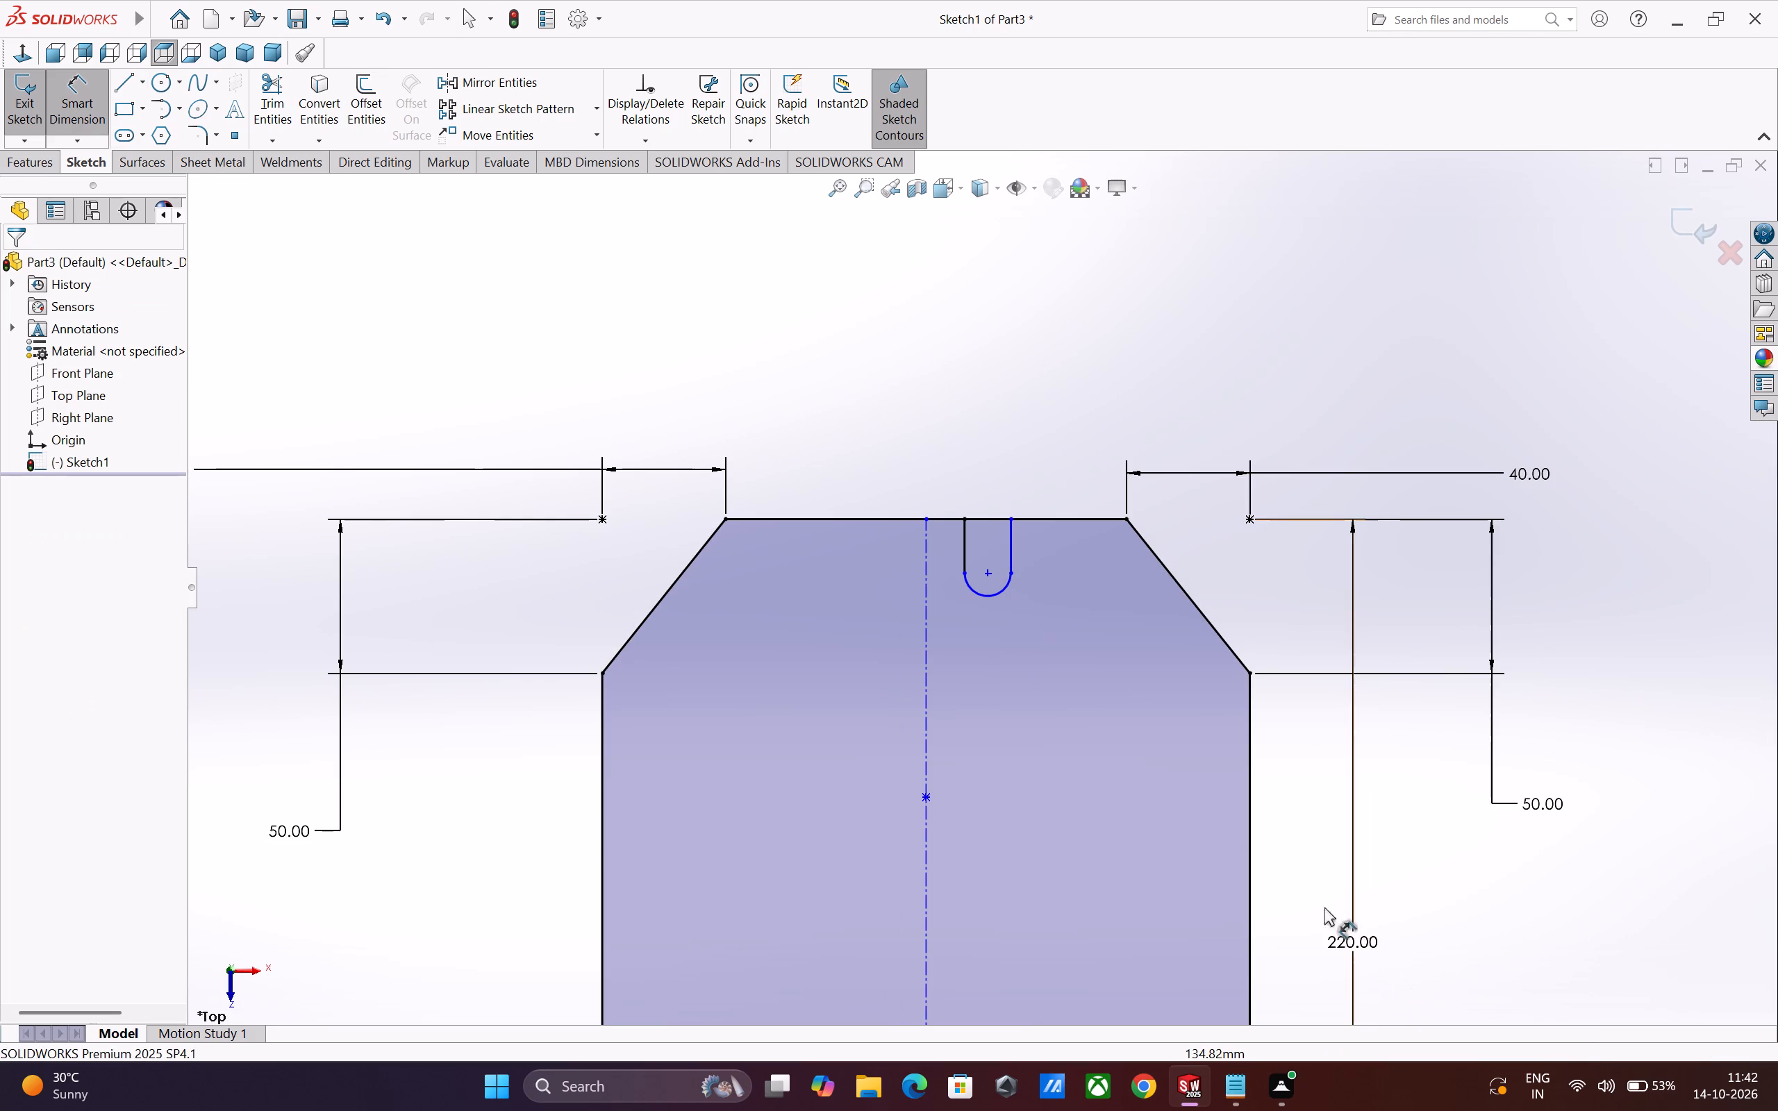
left_click(988, 576)
scroll(1042, 708, "up", 3)
scroll(1042, 807, "up", 1)
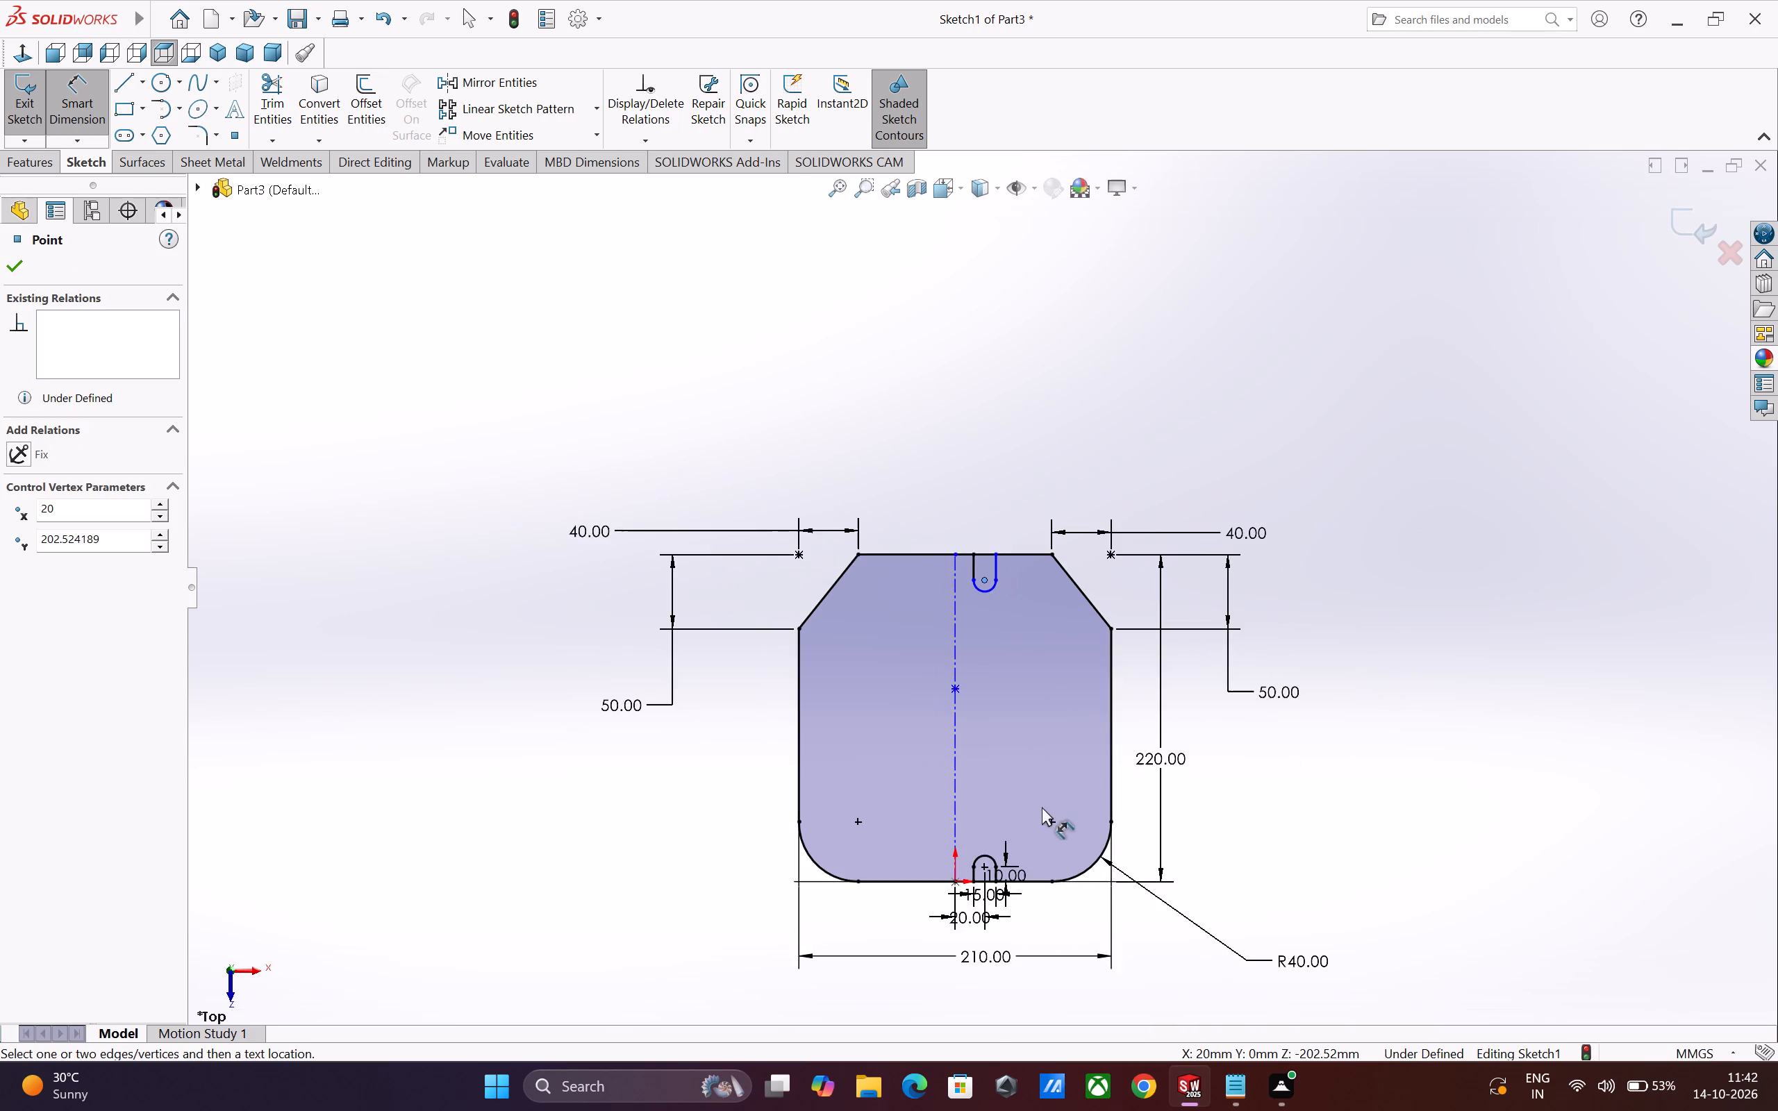
scroll(1029, 835, "down", 5)
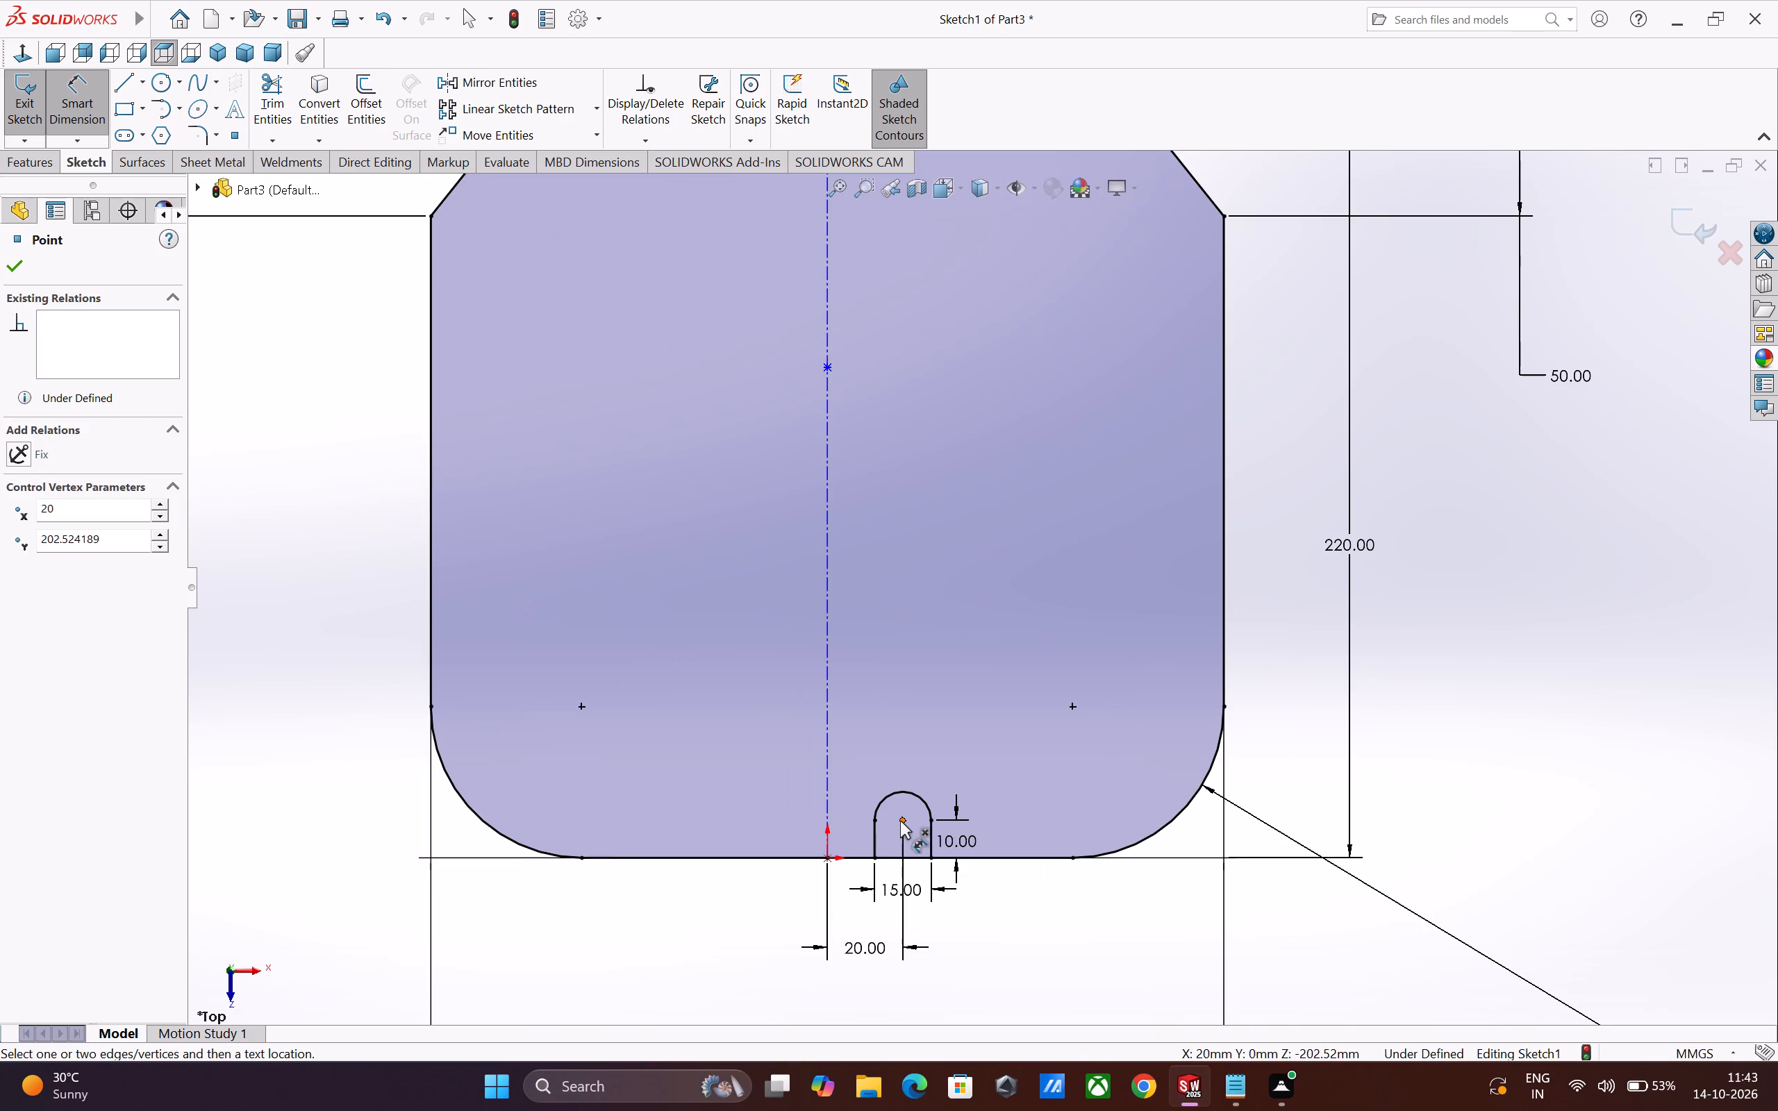
left_click(900, 821)
left_click(1028, 594)
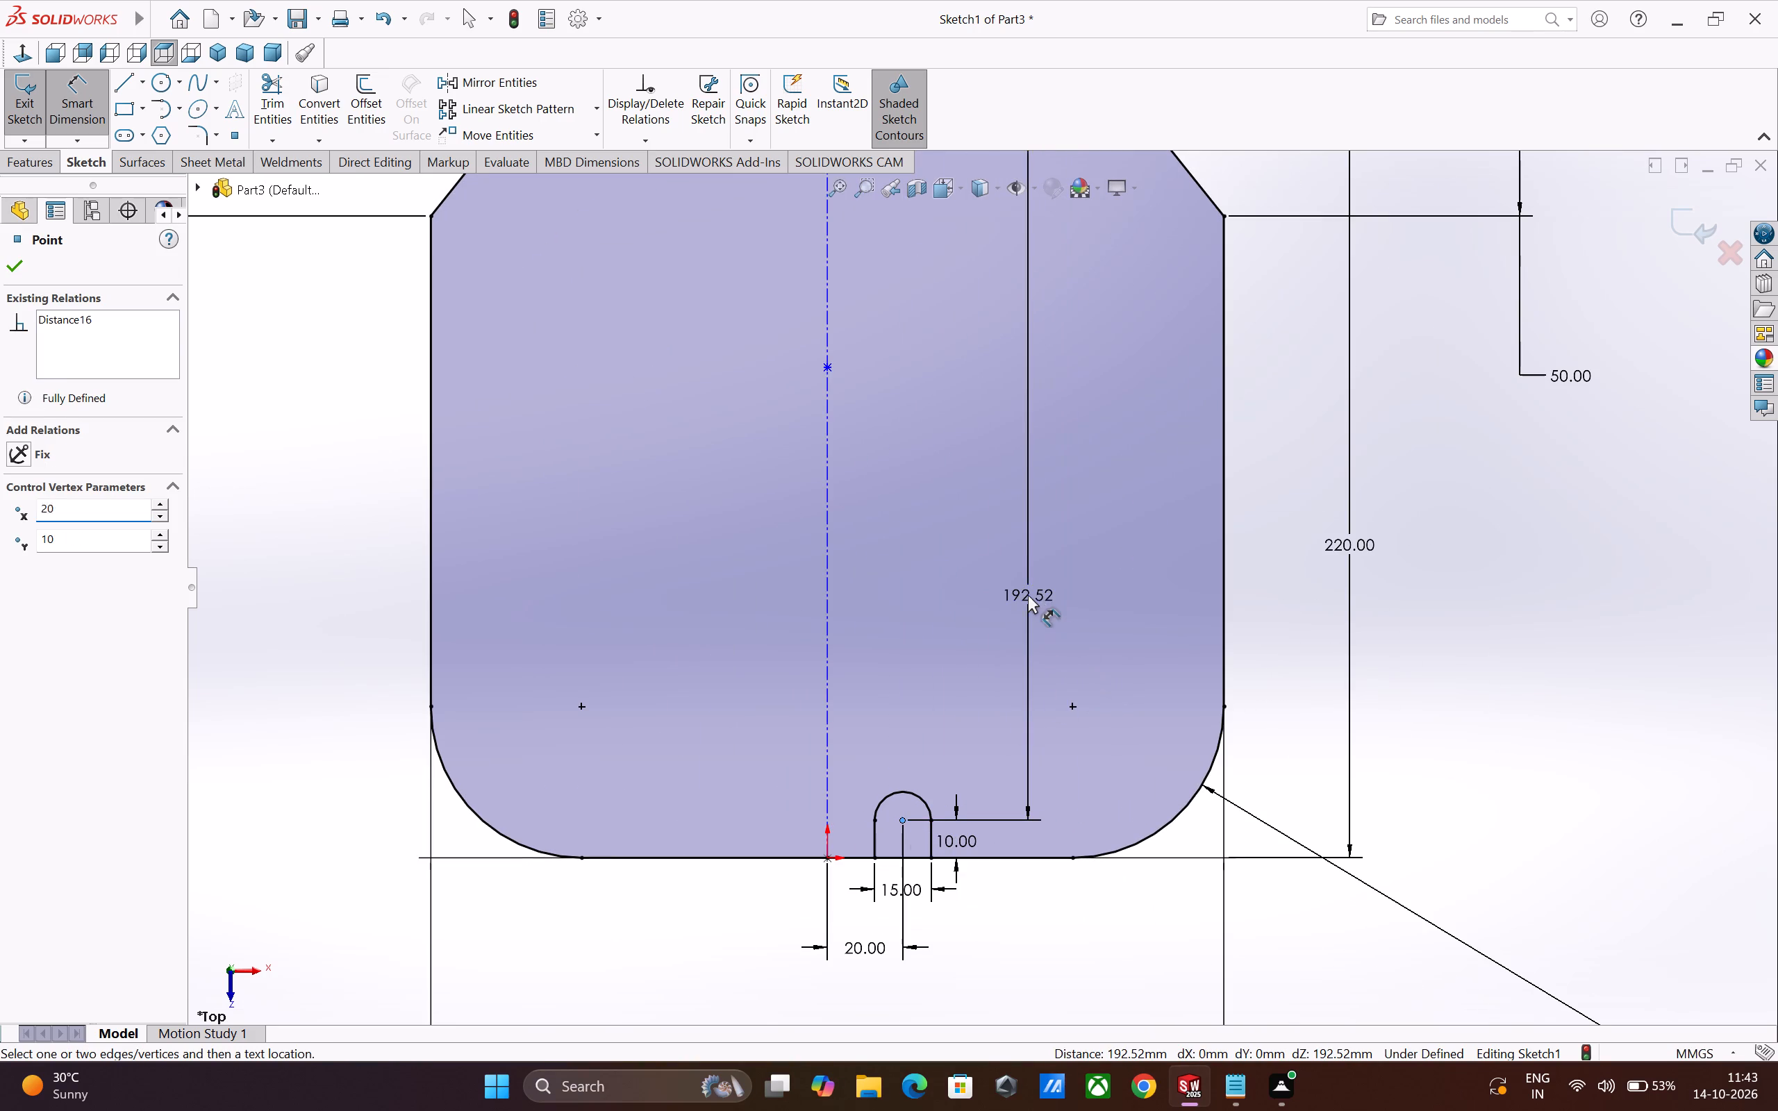
key("1")
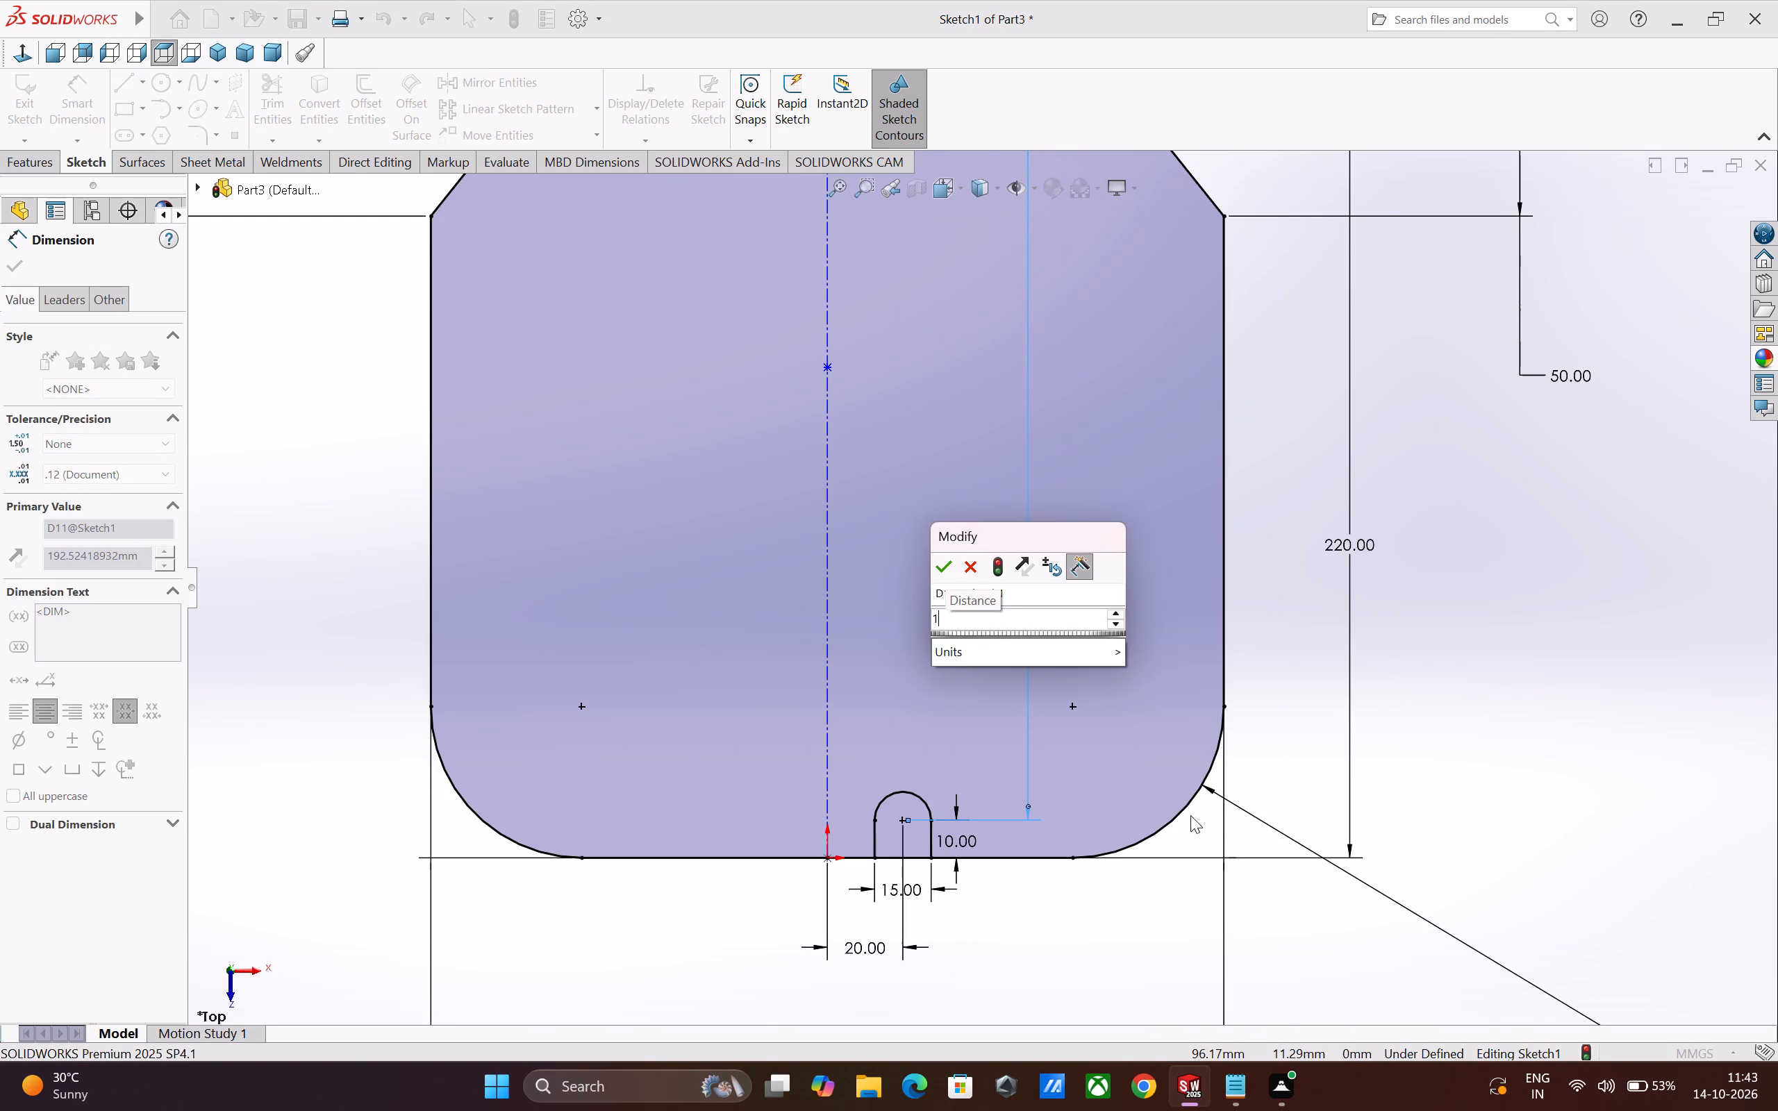
key("8")
key("0")
key("Return")
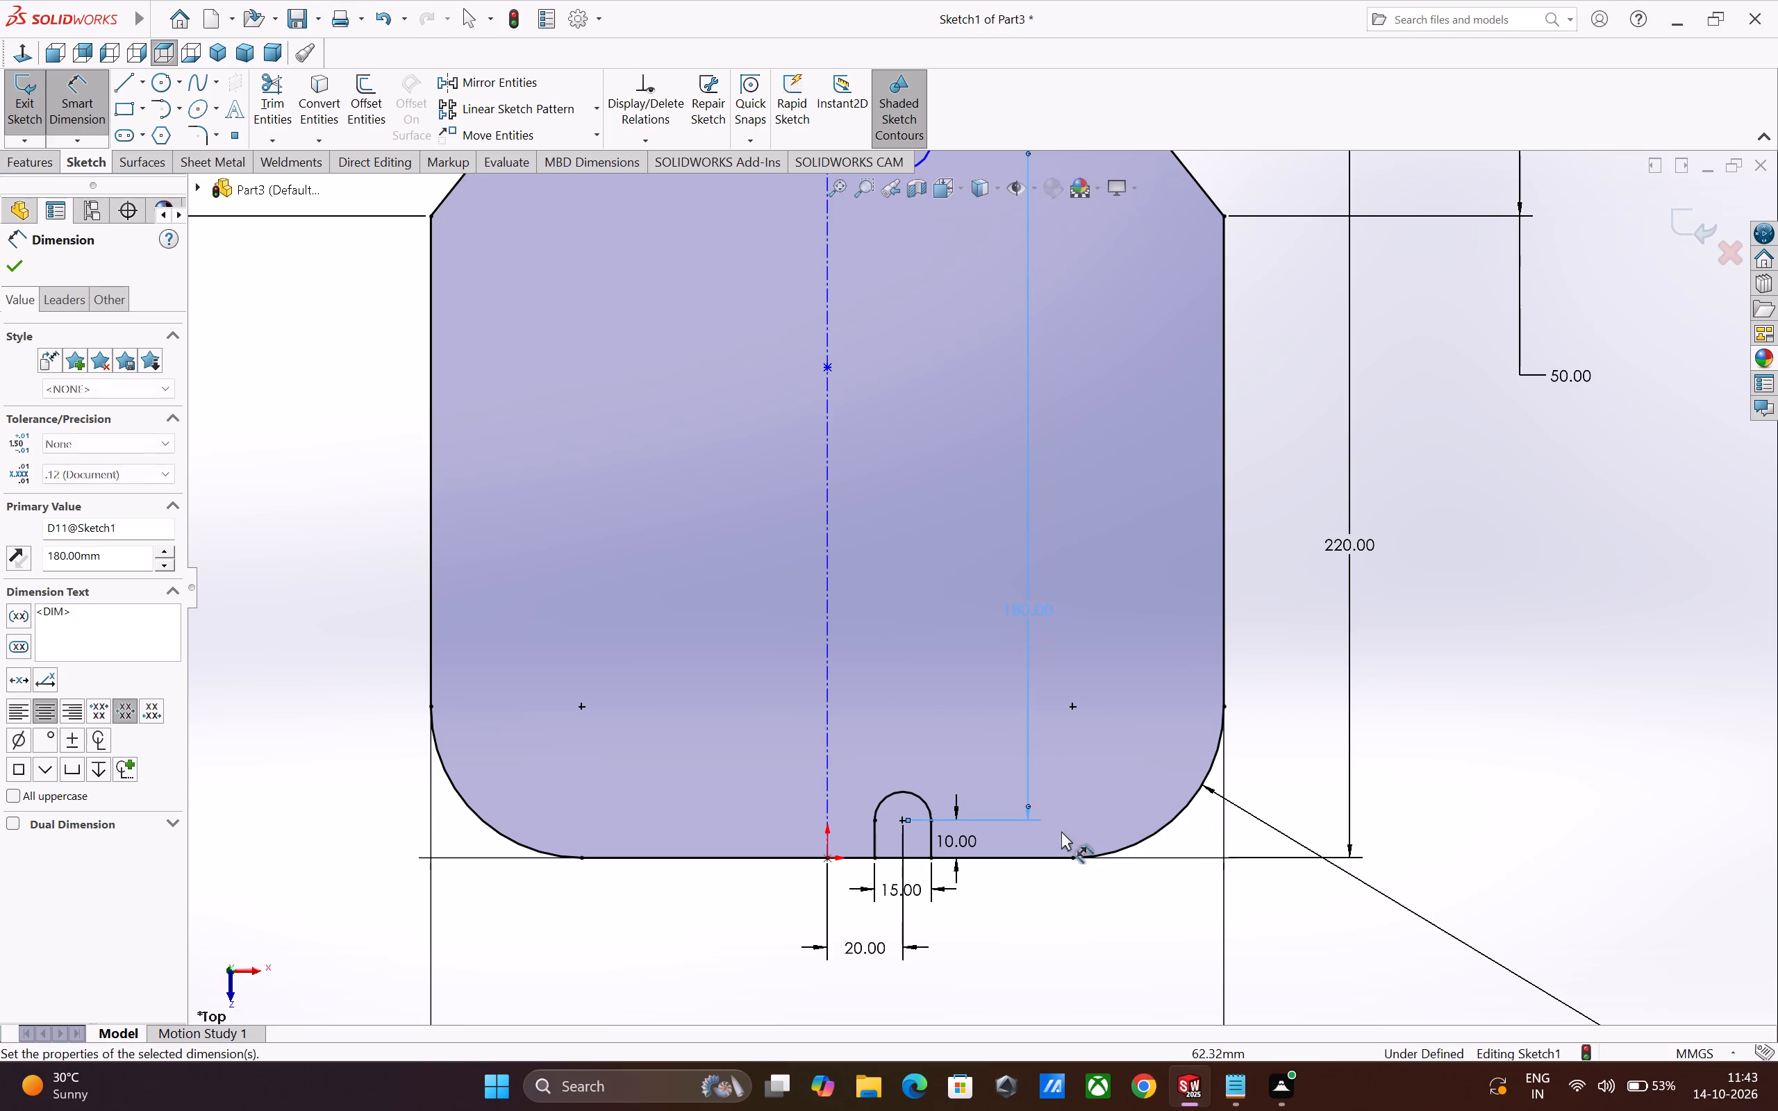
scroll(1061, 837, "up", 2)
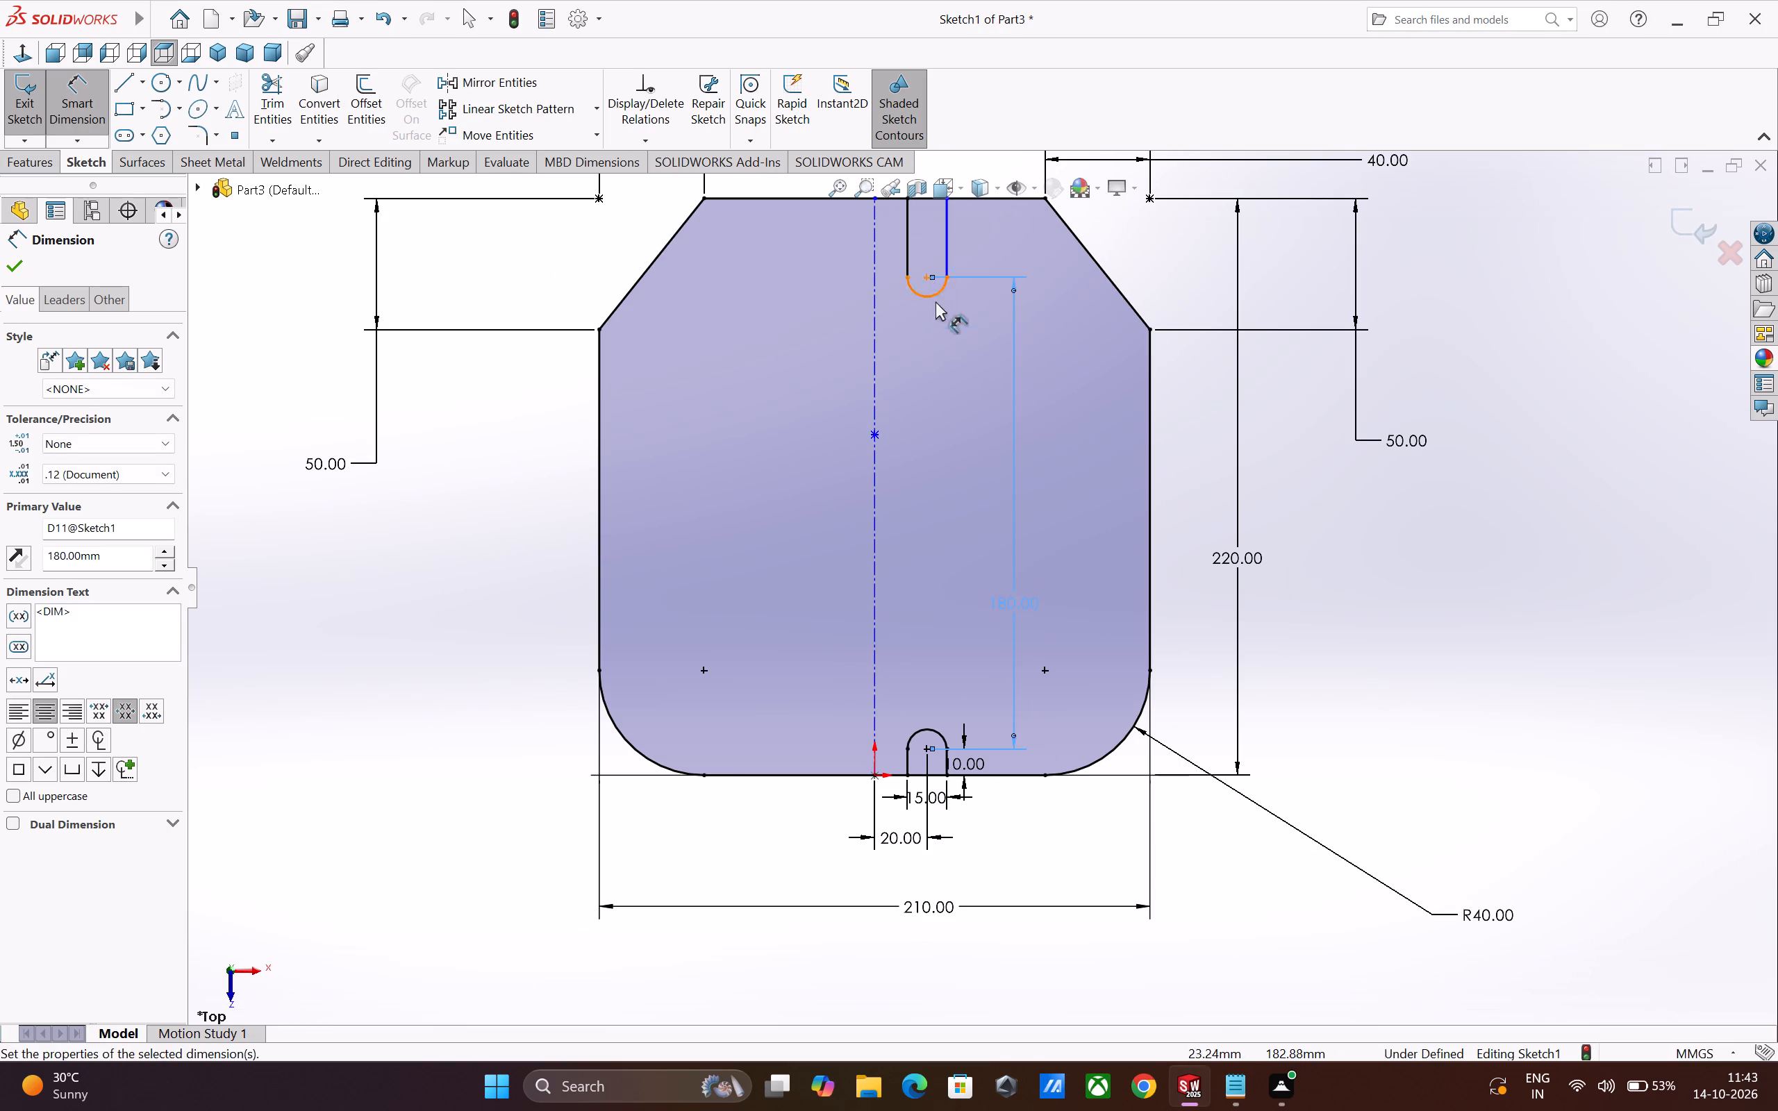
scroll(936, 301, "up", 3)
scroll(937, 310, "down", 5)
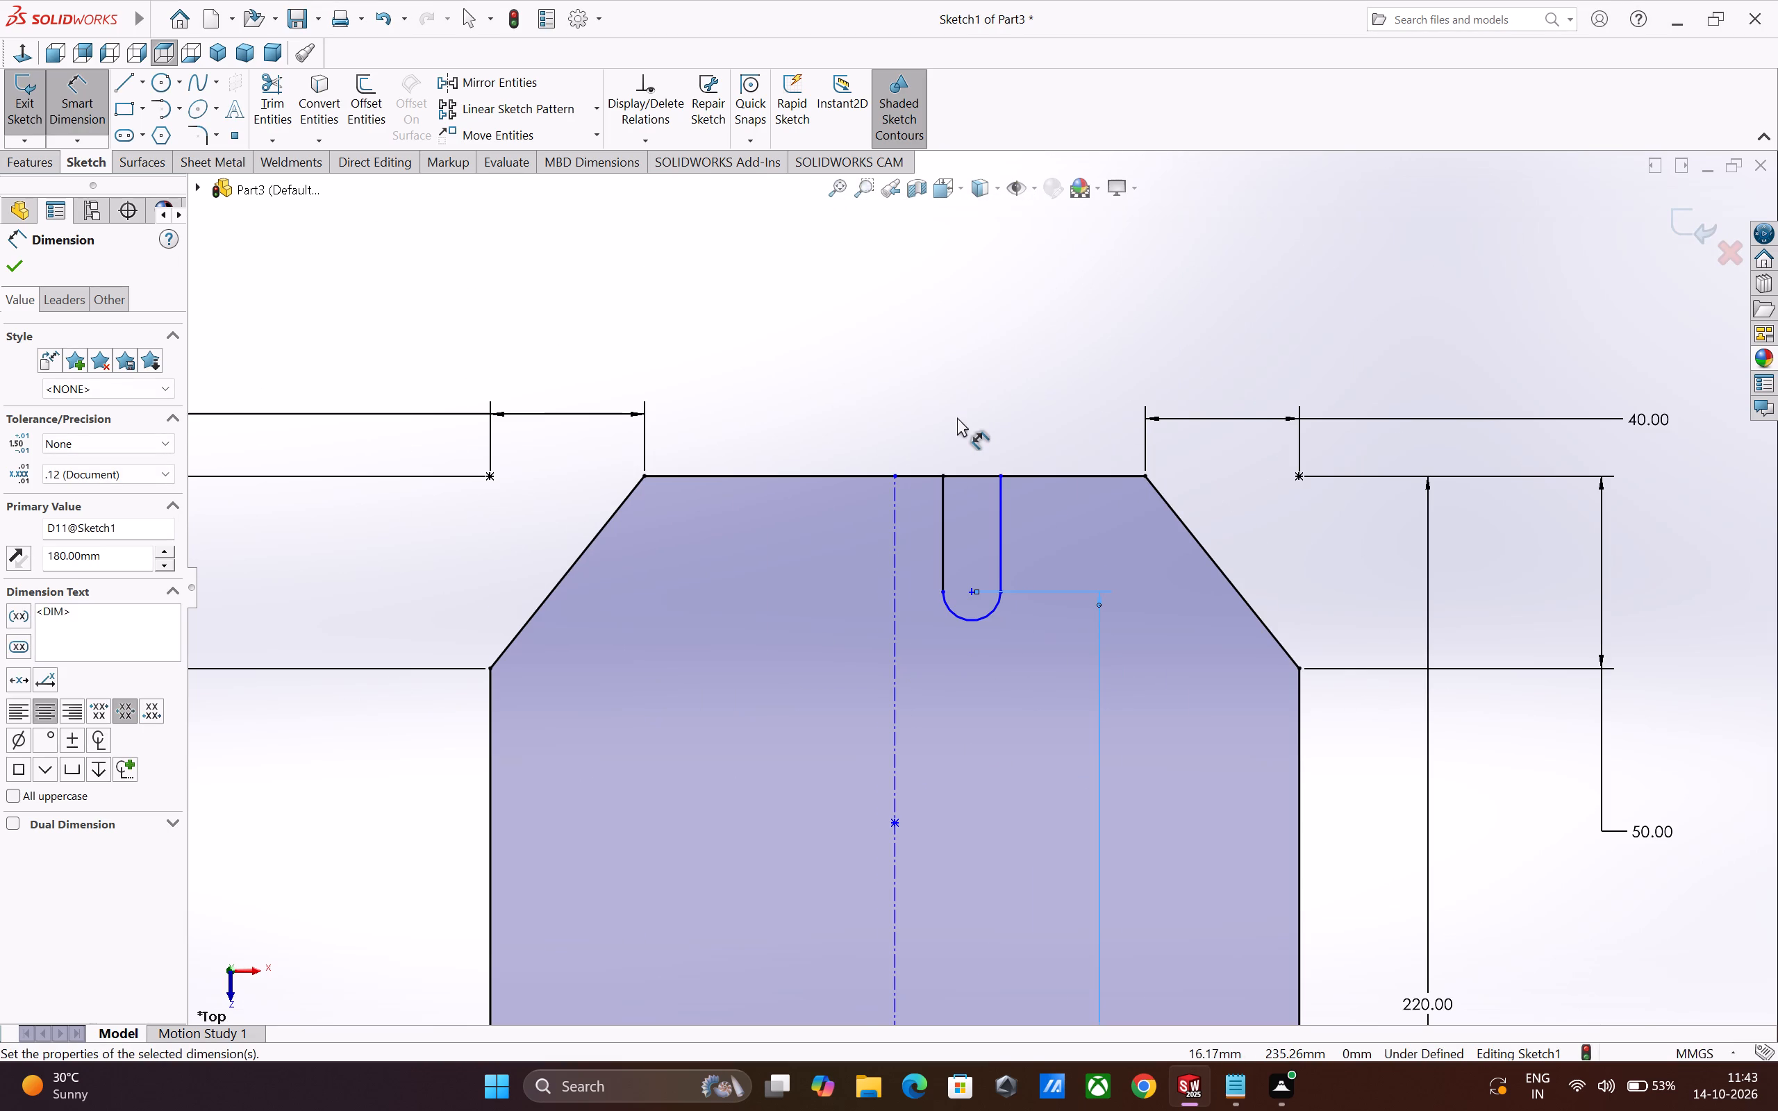
Draw a 180 mm vertical centerline from the top slot's arc centre down to the bottom slot's arc centre.
scroll(957, 417, "down", 2)
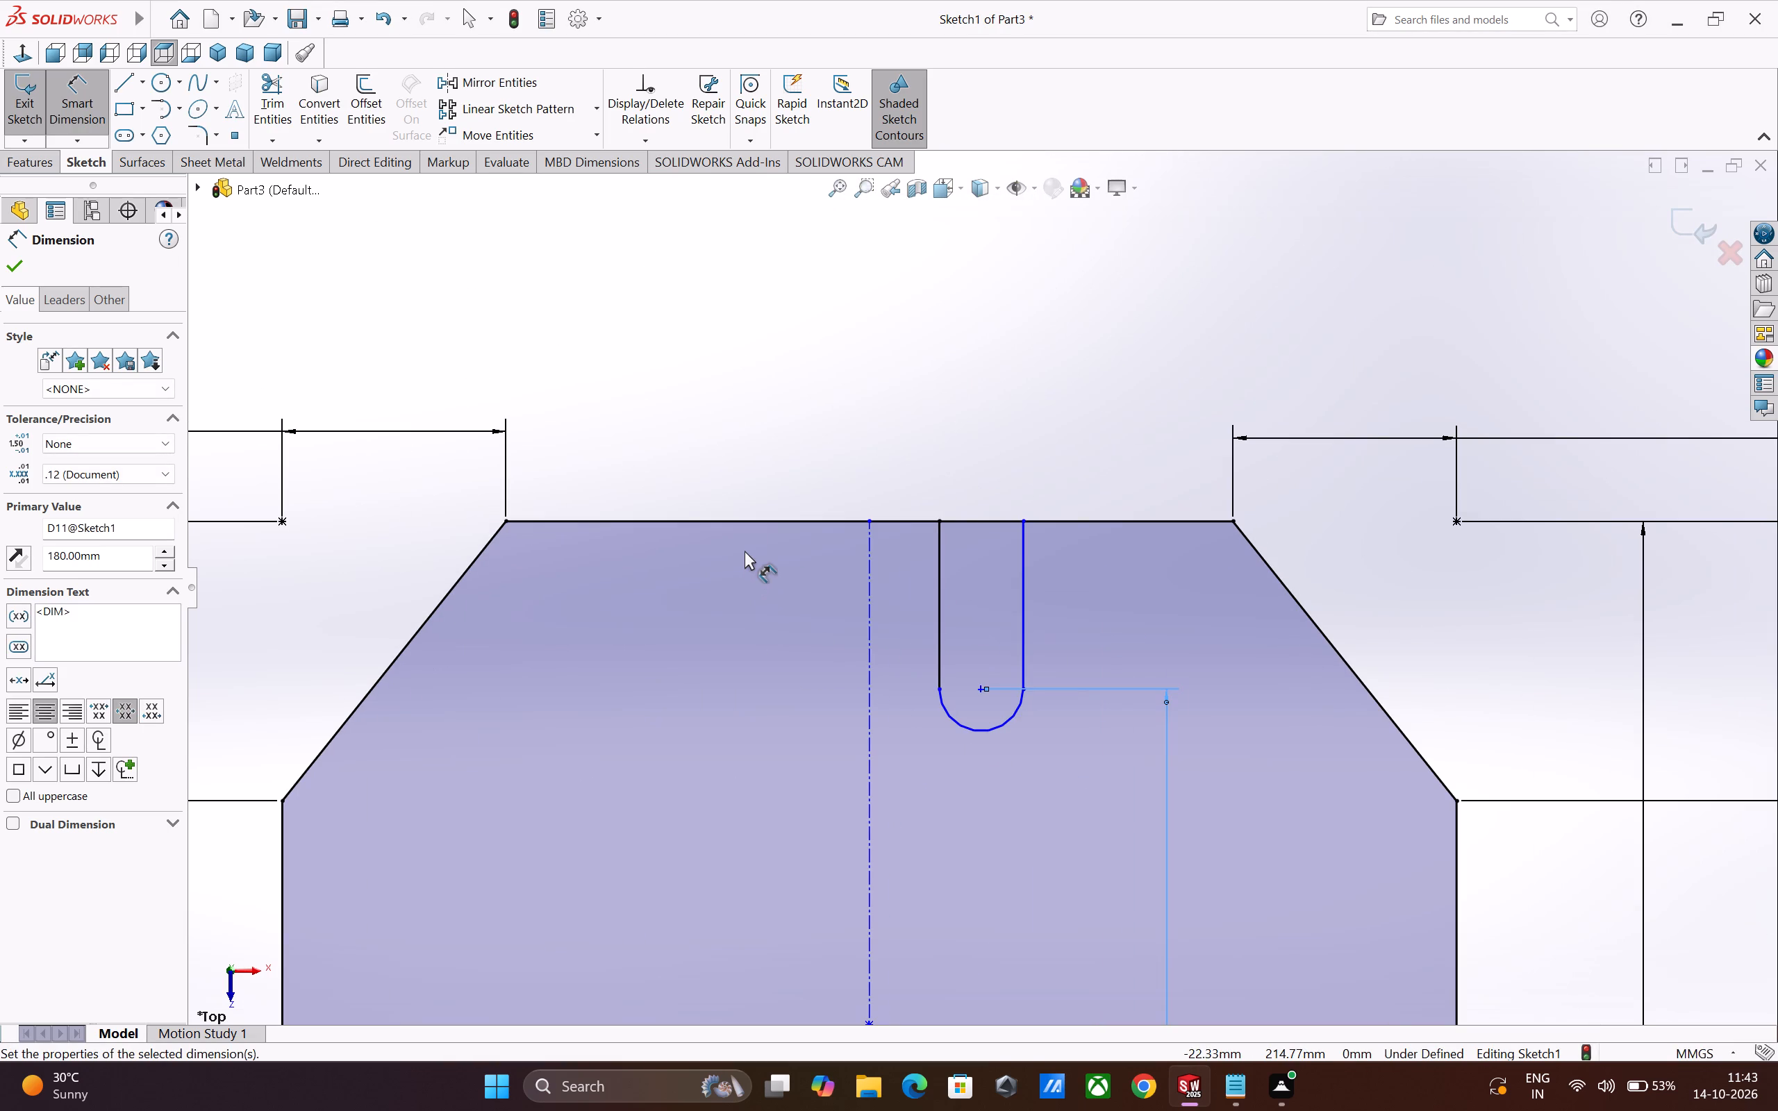
scroll(747, 542, "down", 1)
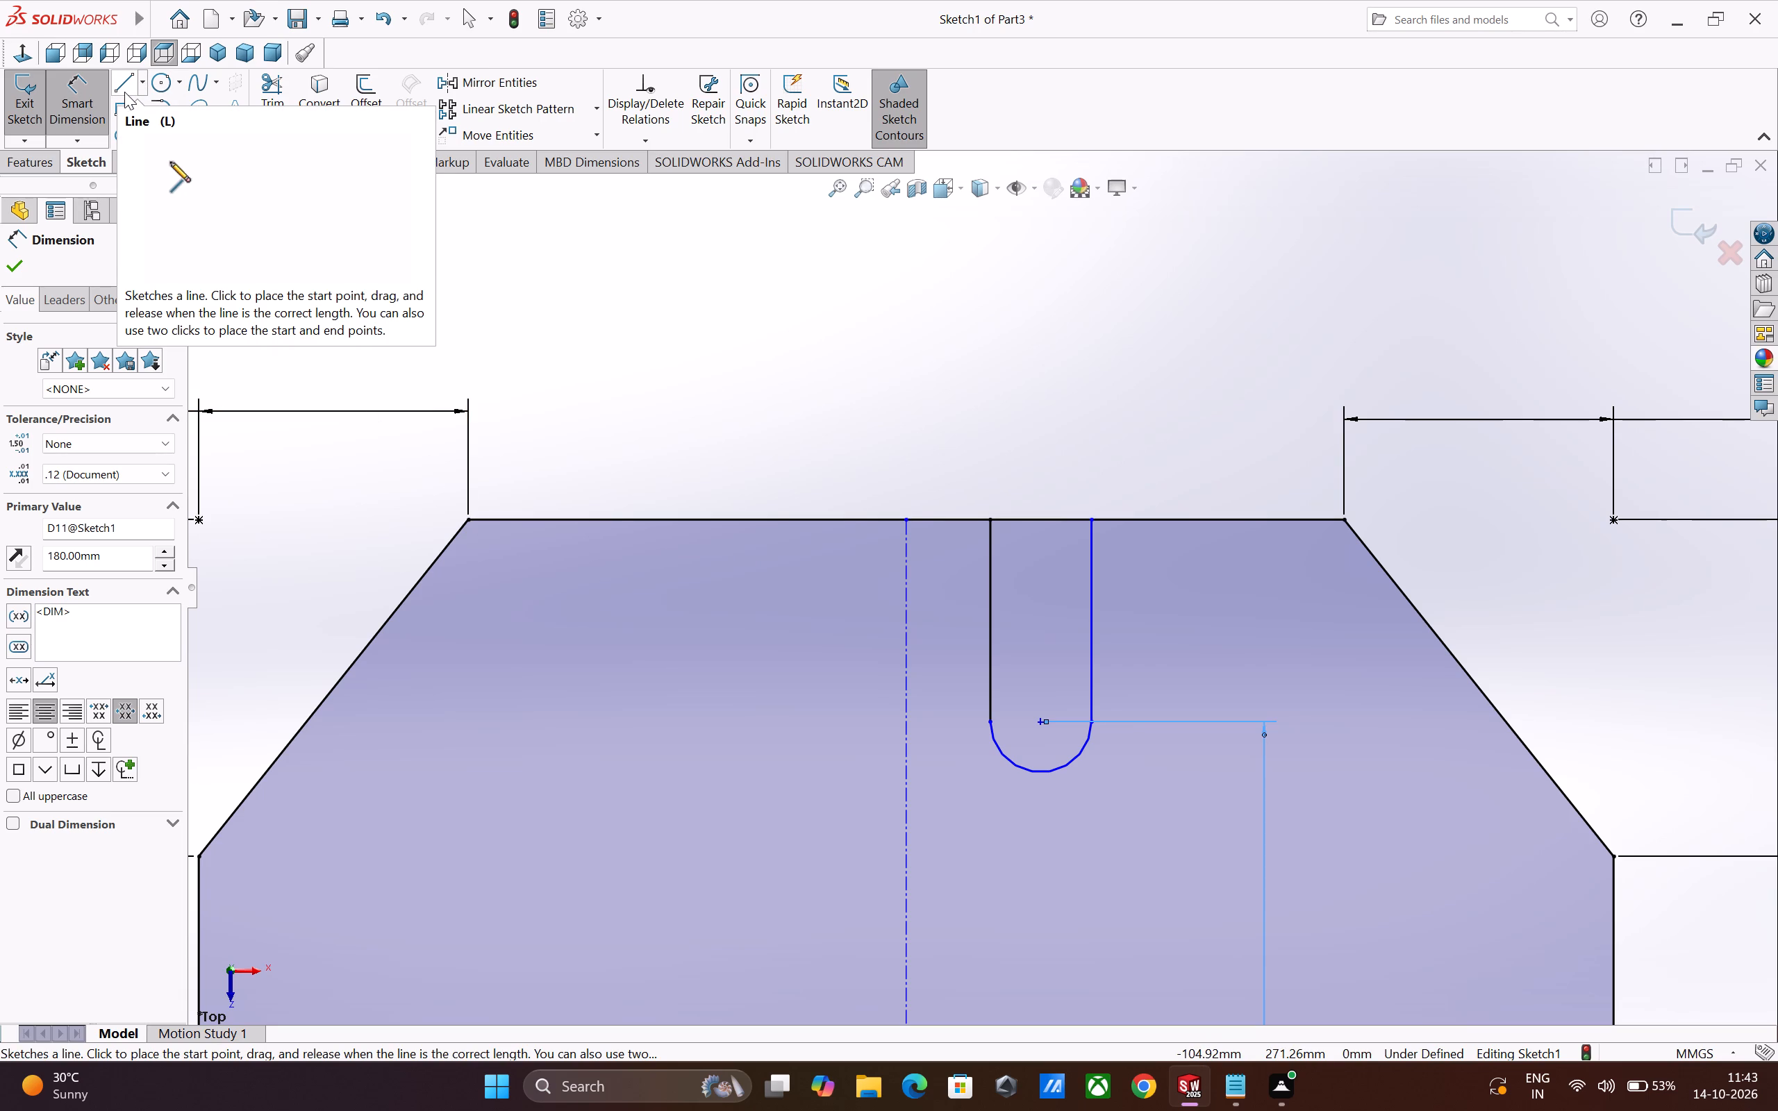
left_click(146, 78)
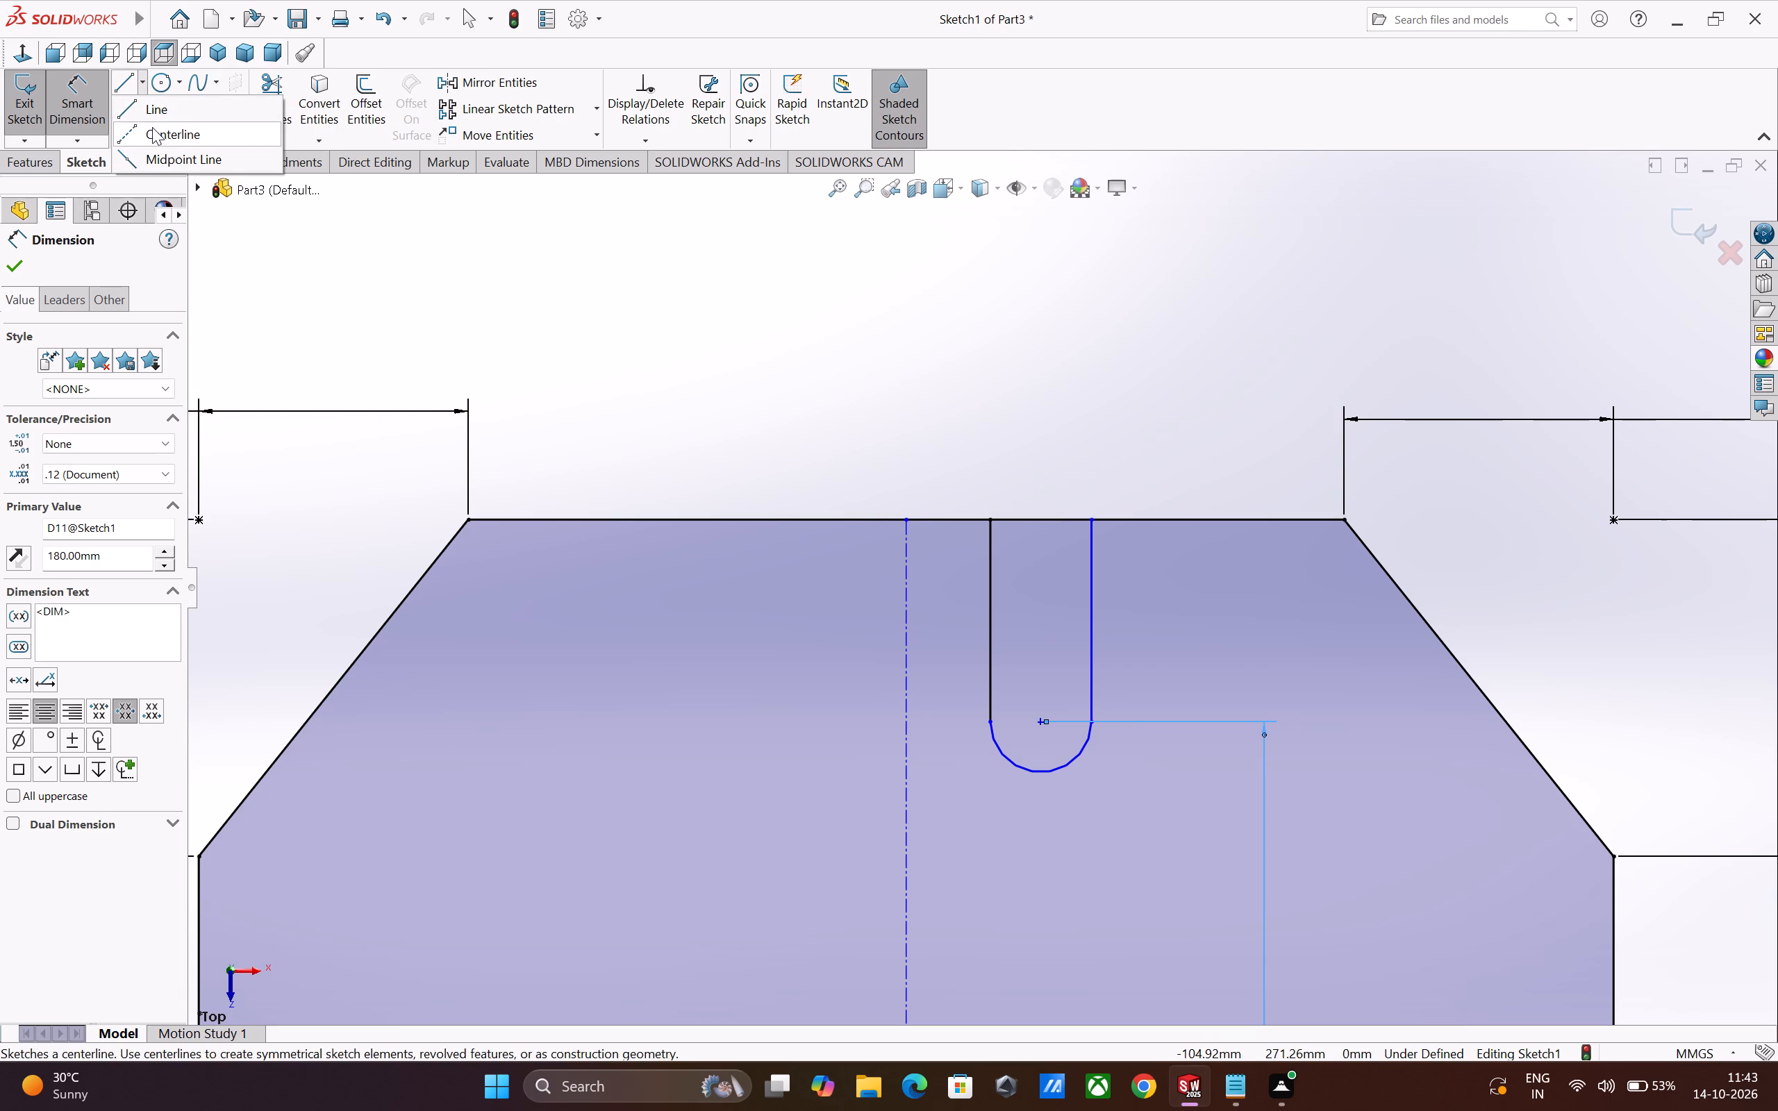
left_click(152, 127)
scroll(846, 662, "up", 3)
scroll(1049, 843, "down", 2)
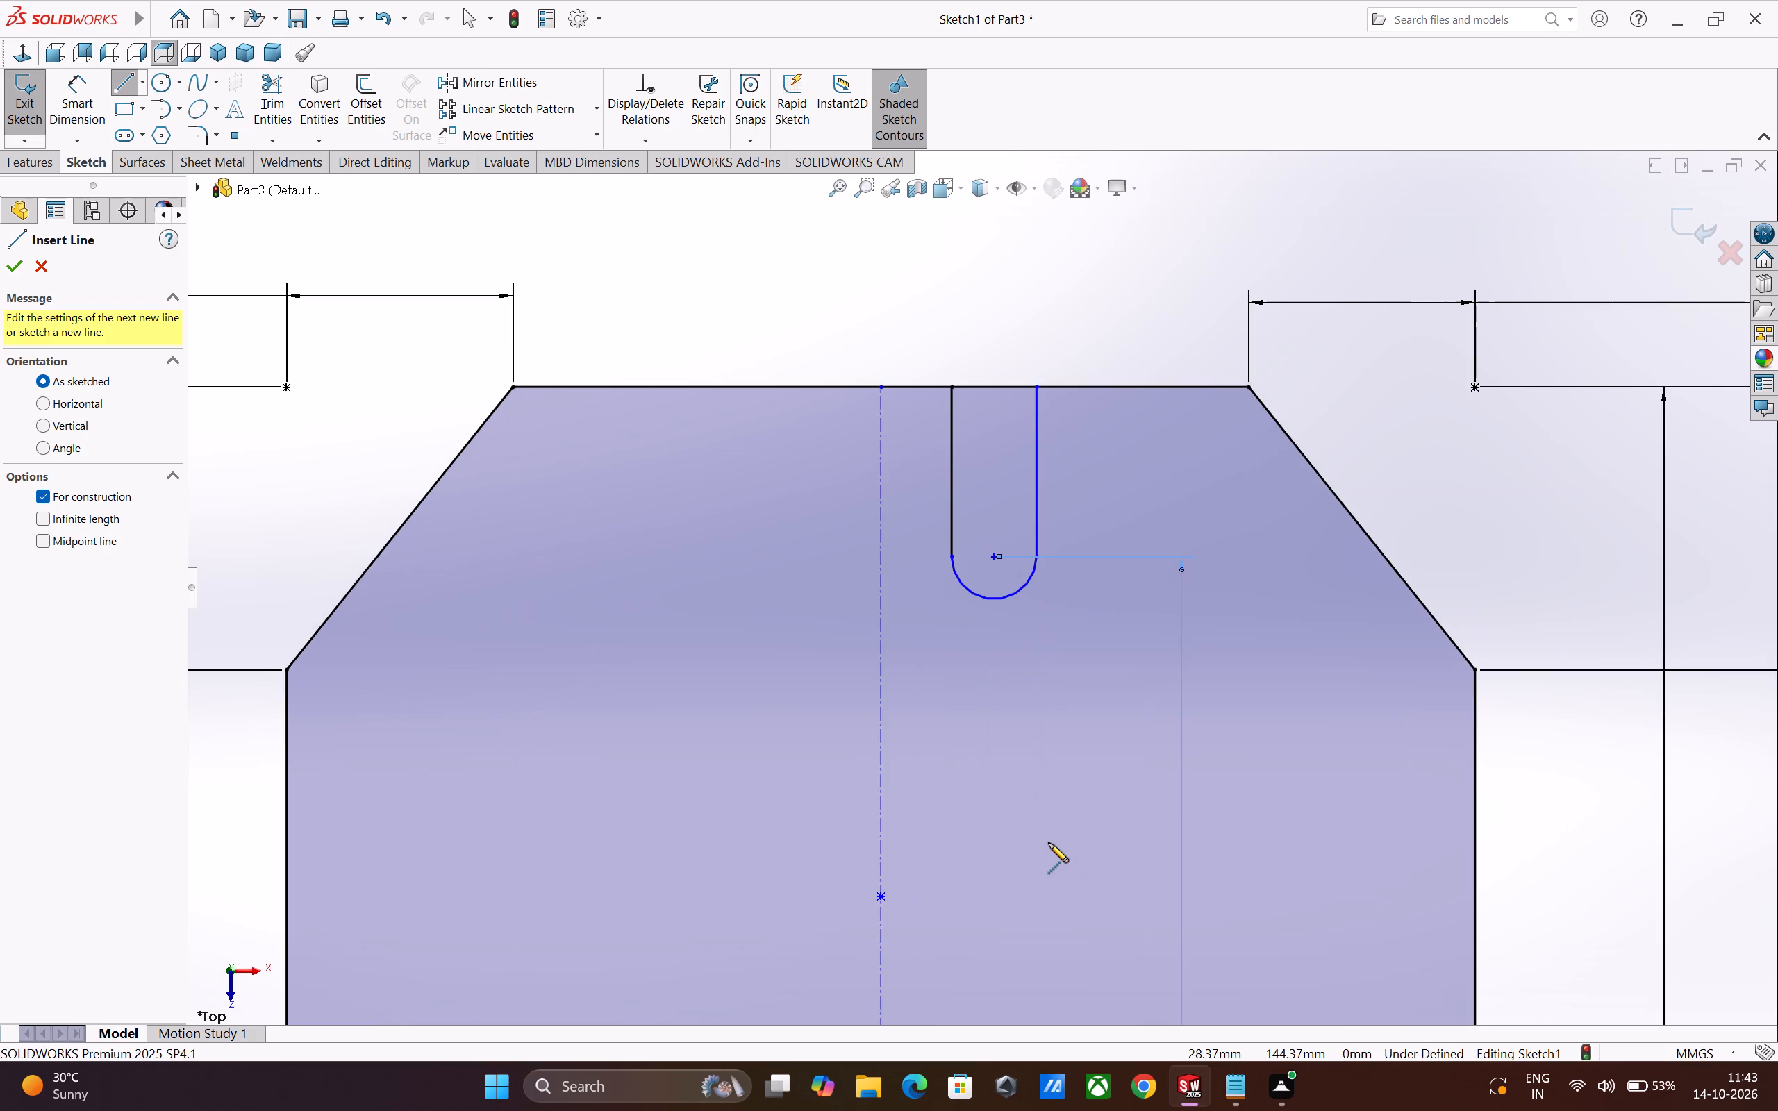
scroll(1058, 845, "up", 2)
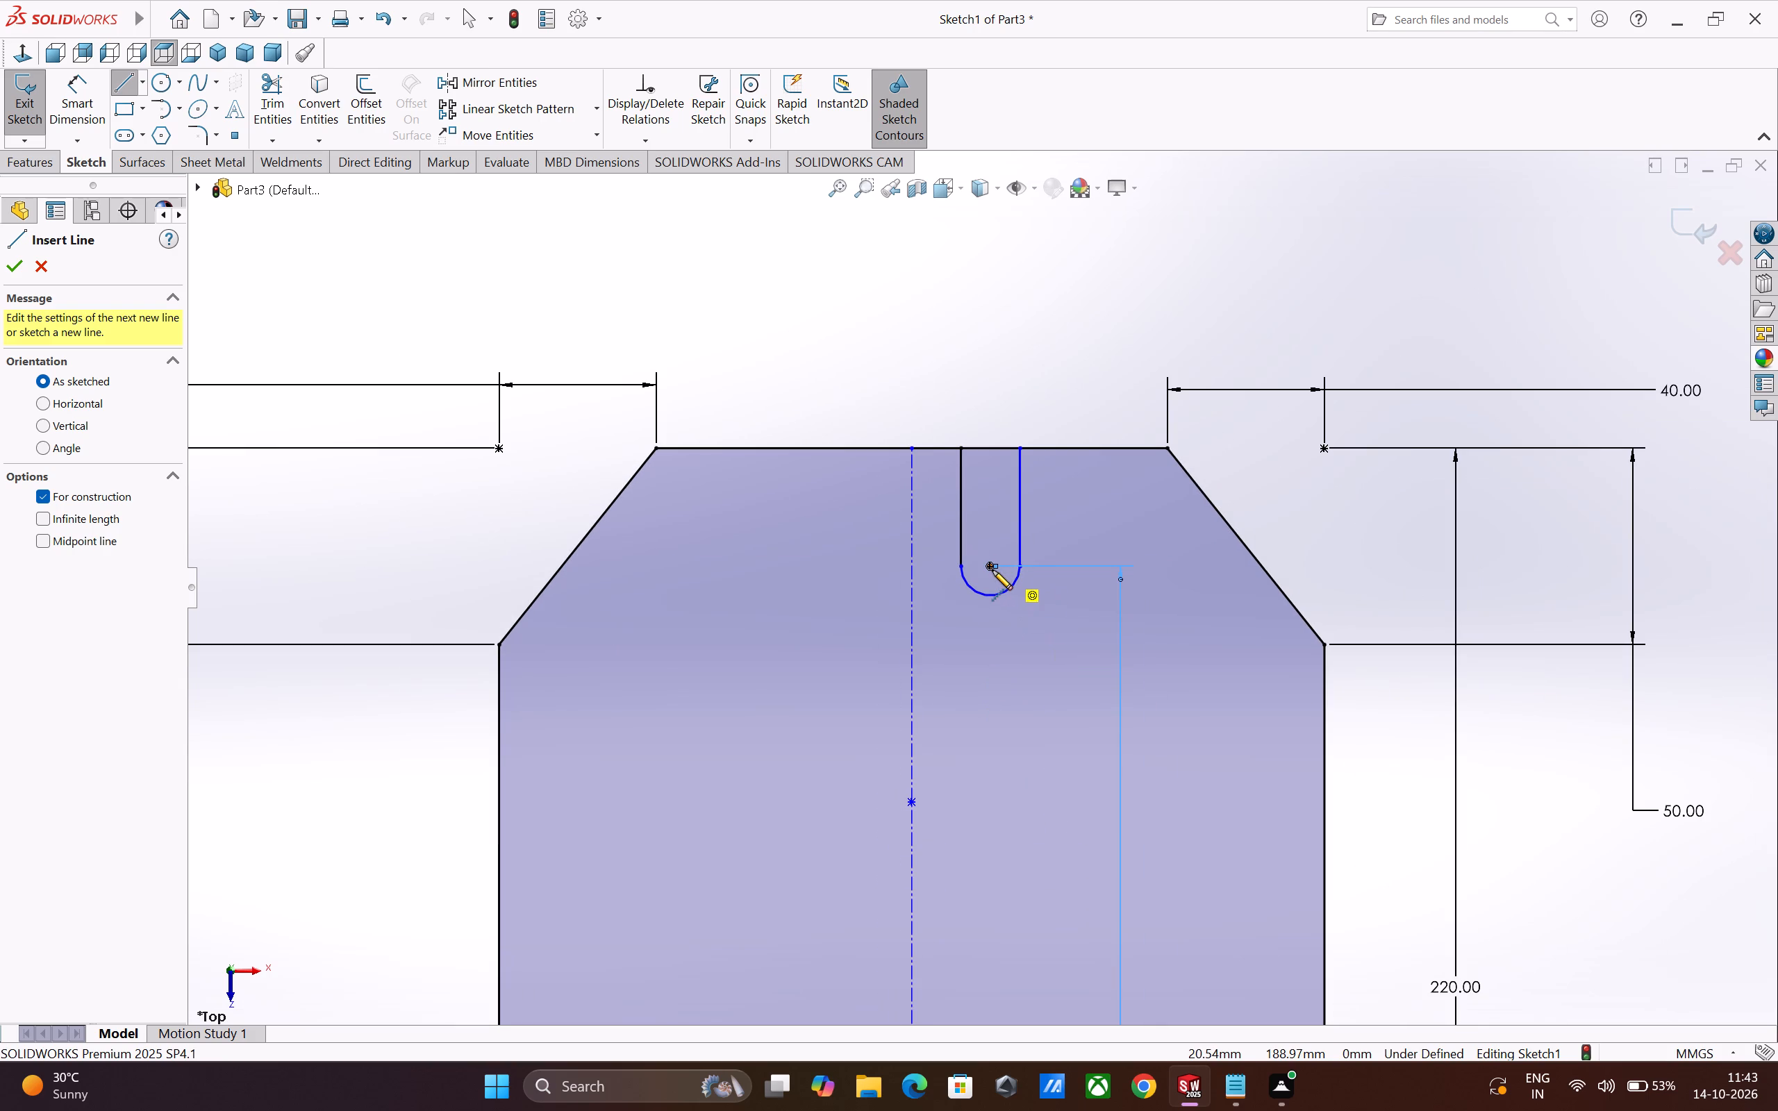
left_click(992, 570)
scroll(1018, 677, "up", 6)
scroll(1002, 833, "down", 5)
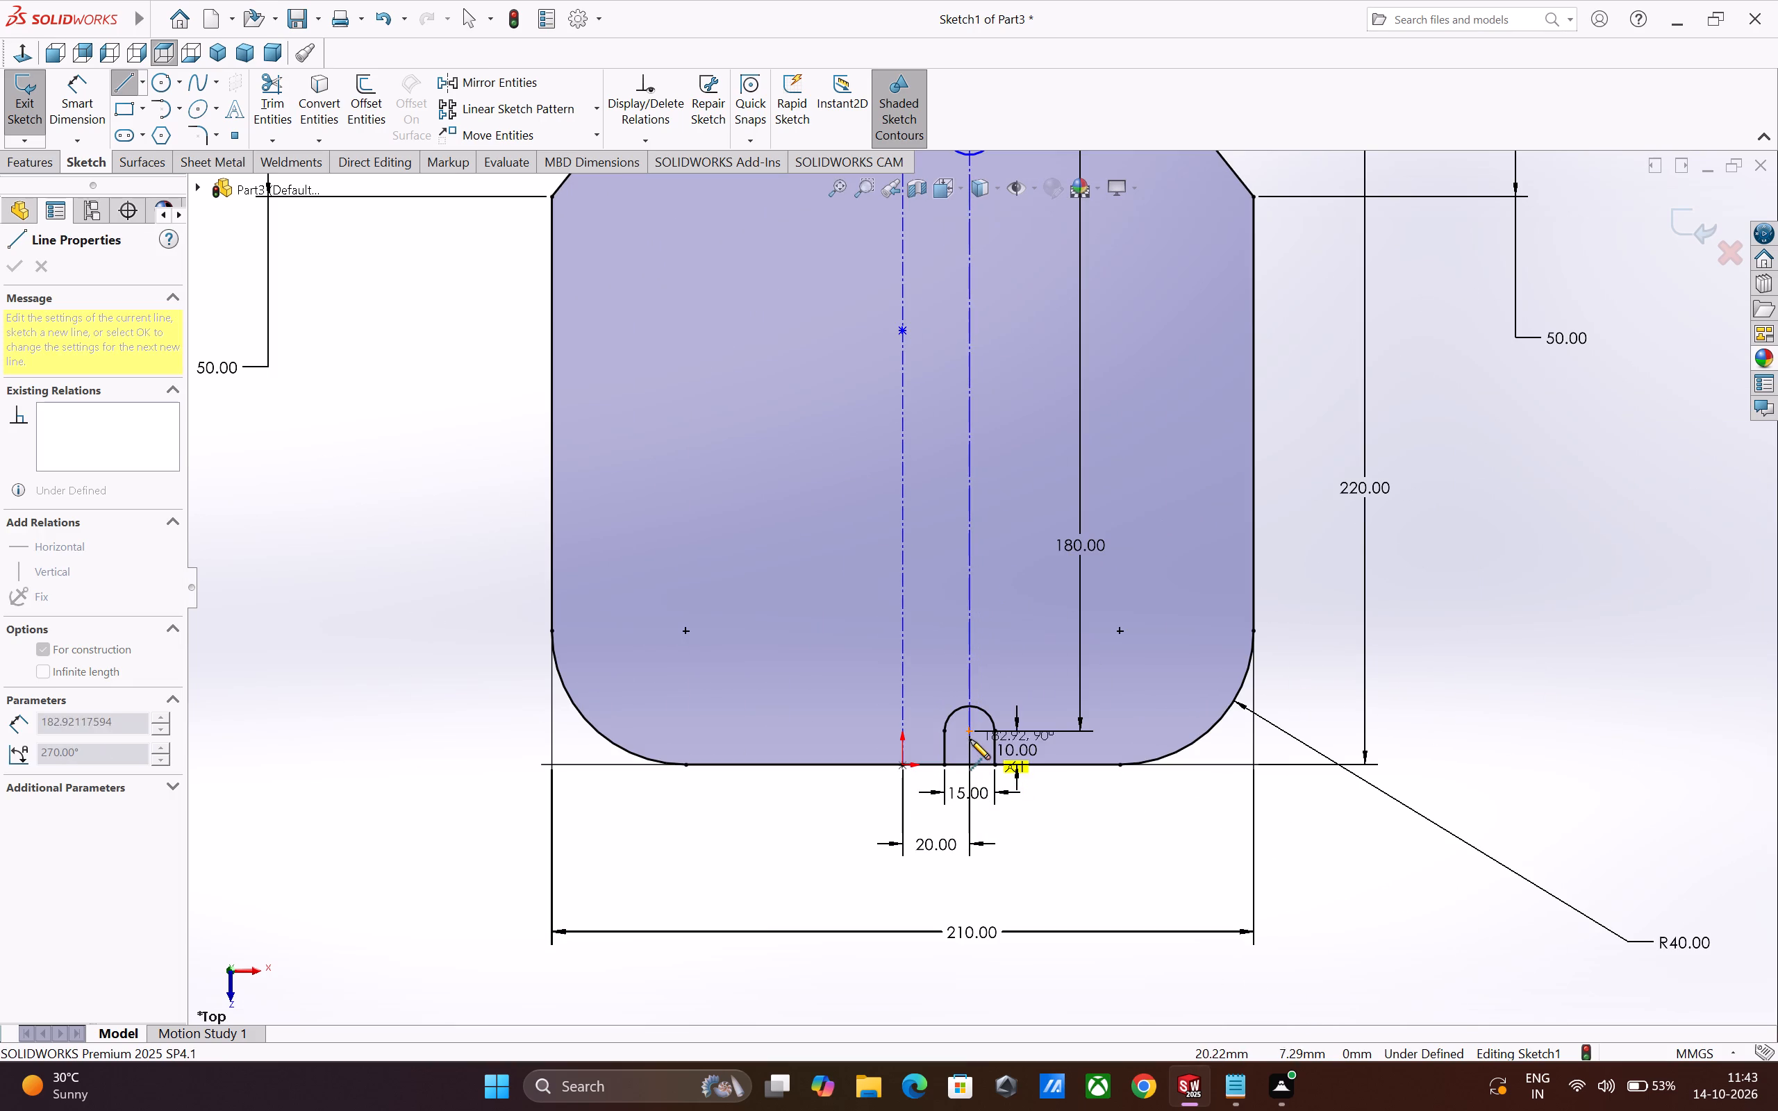
left_click(970, 733)
key("Escape")
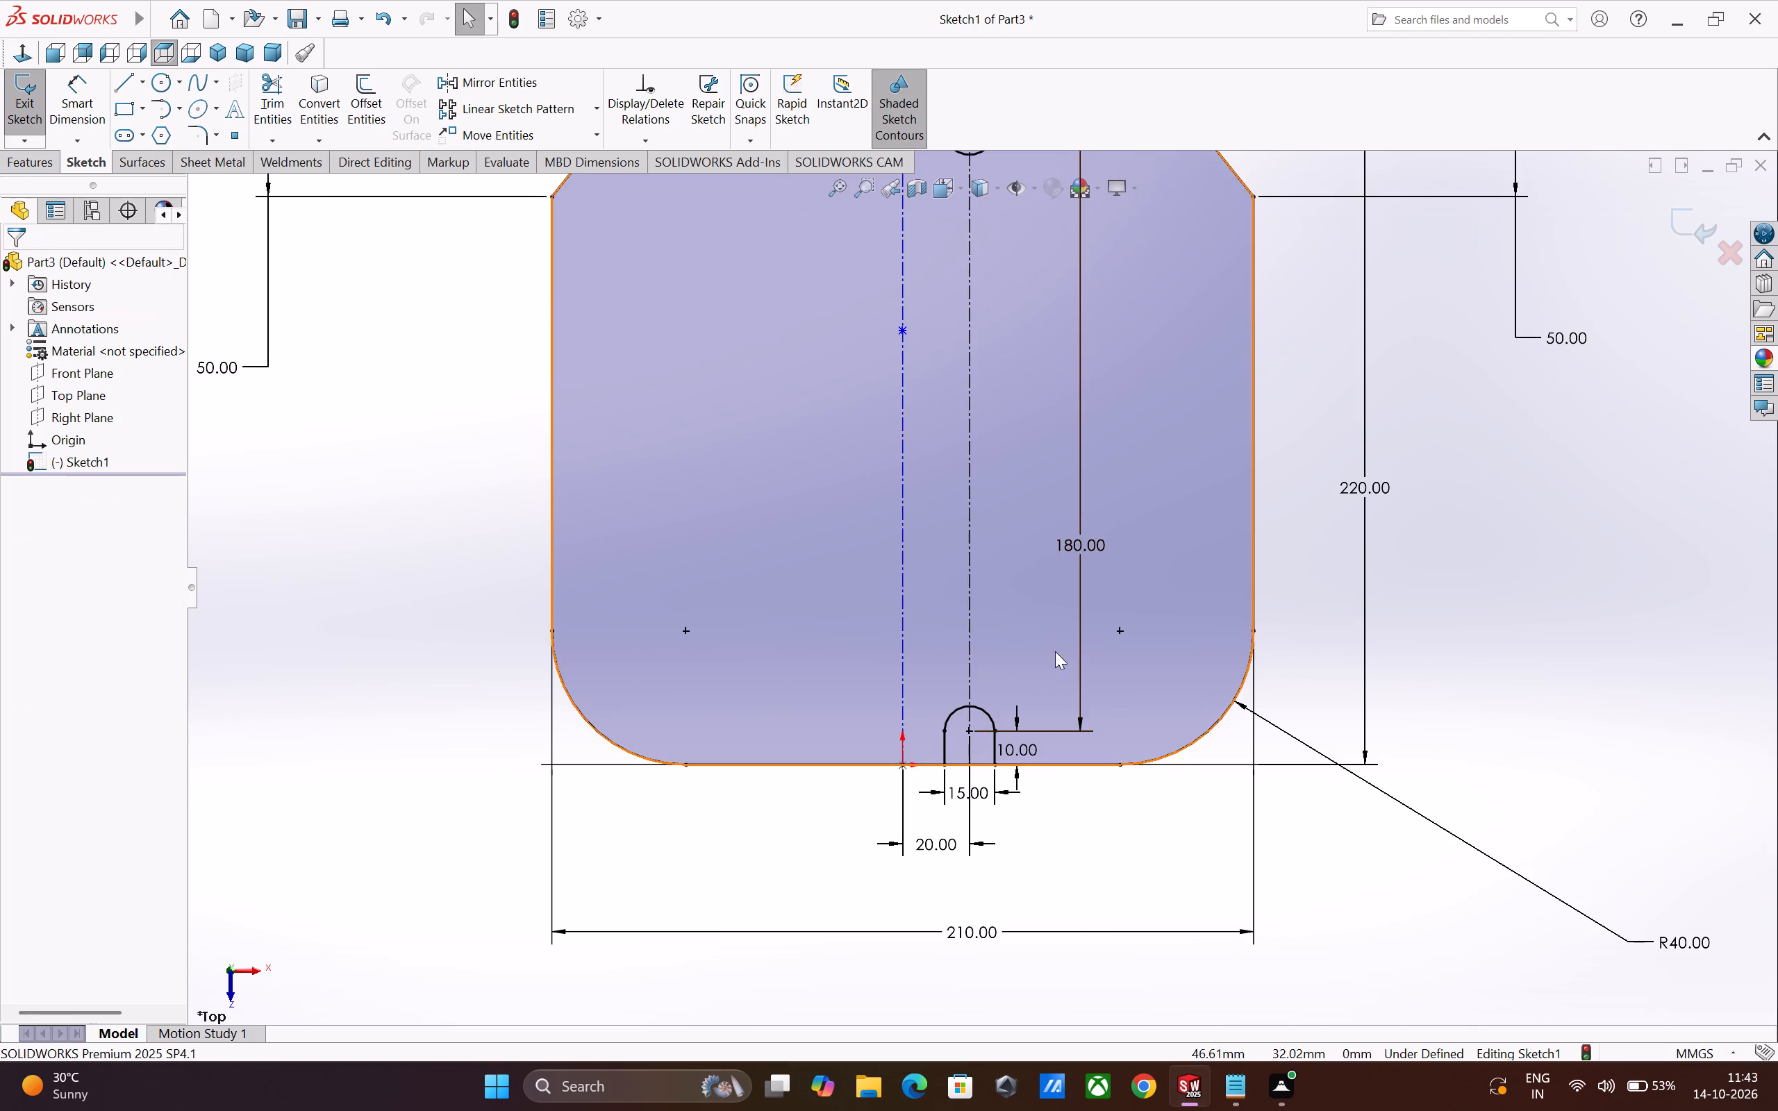
left_click(967, 631)
left_click(1045, 567)
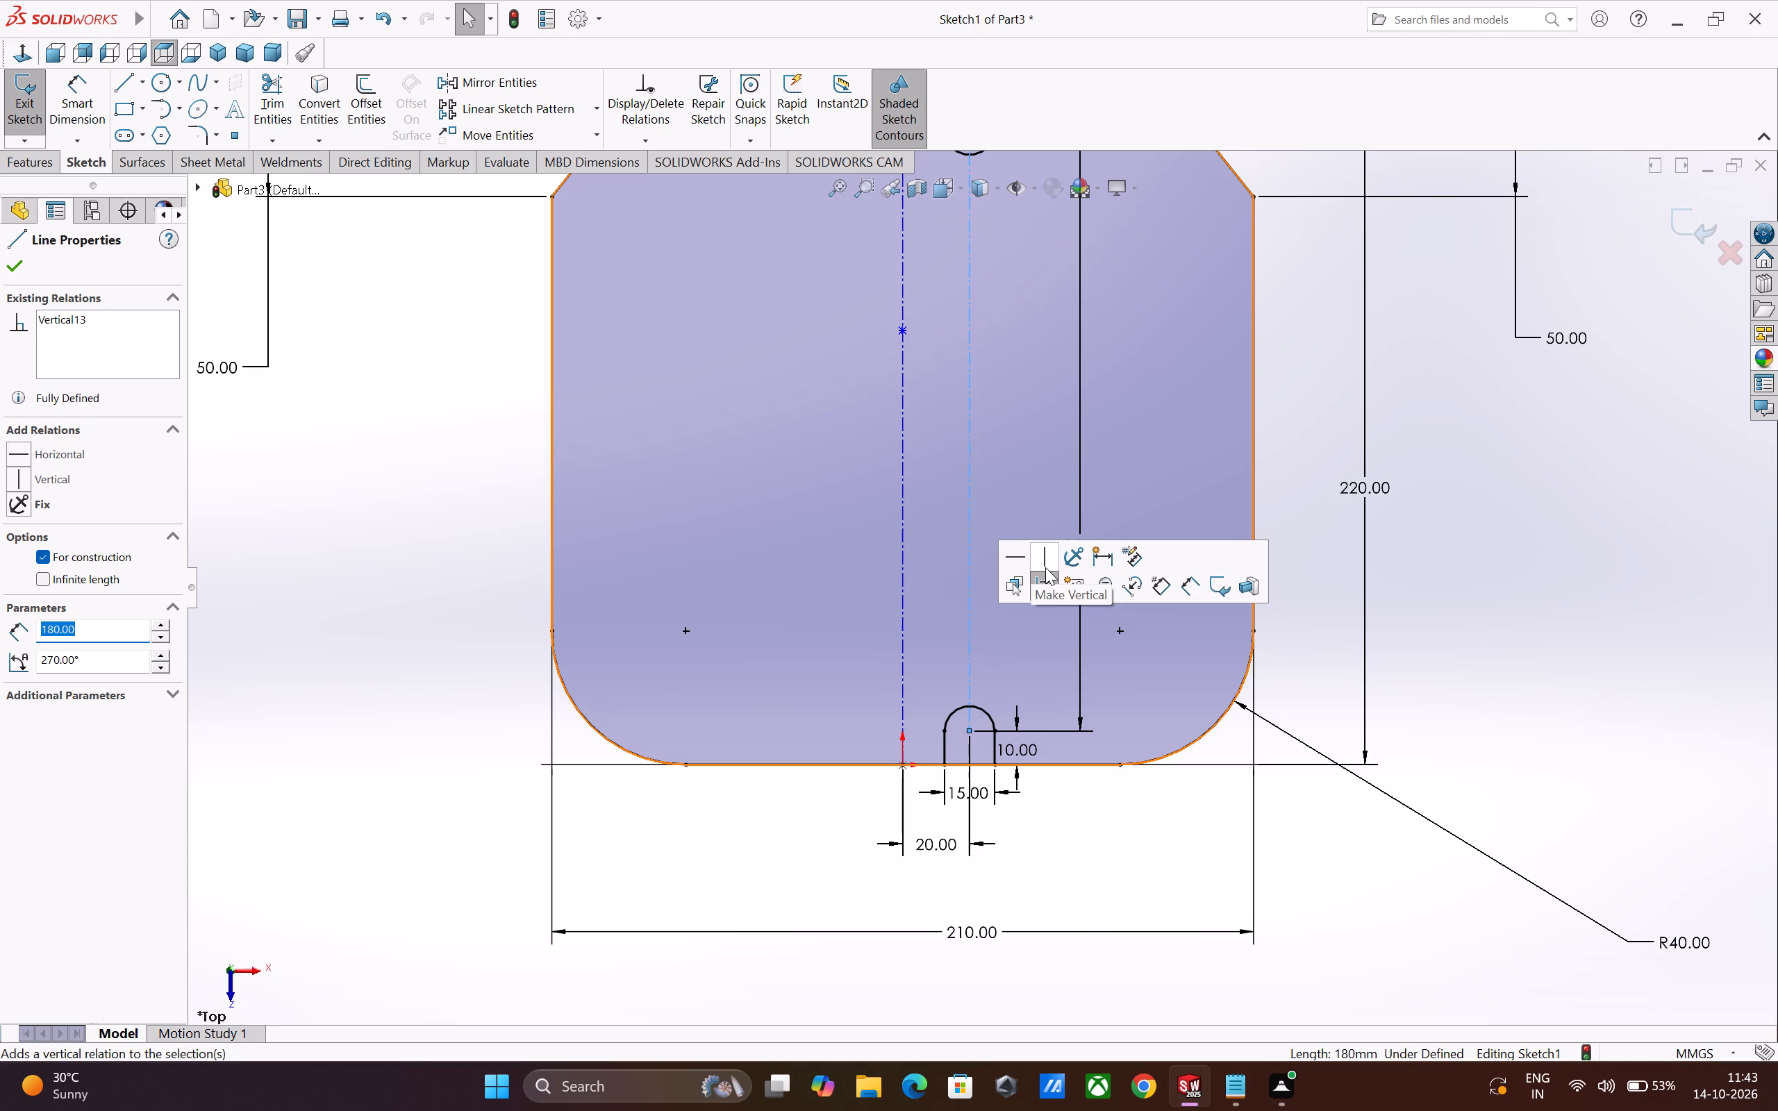
scroll(1049, 653, "up", 2)
left_click(1124, 928)
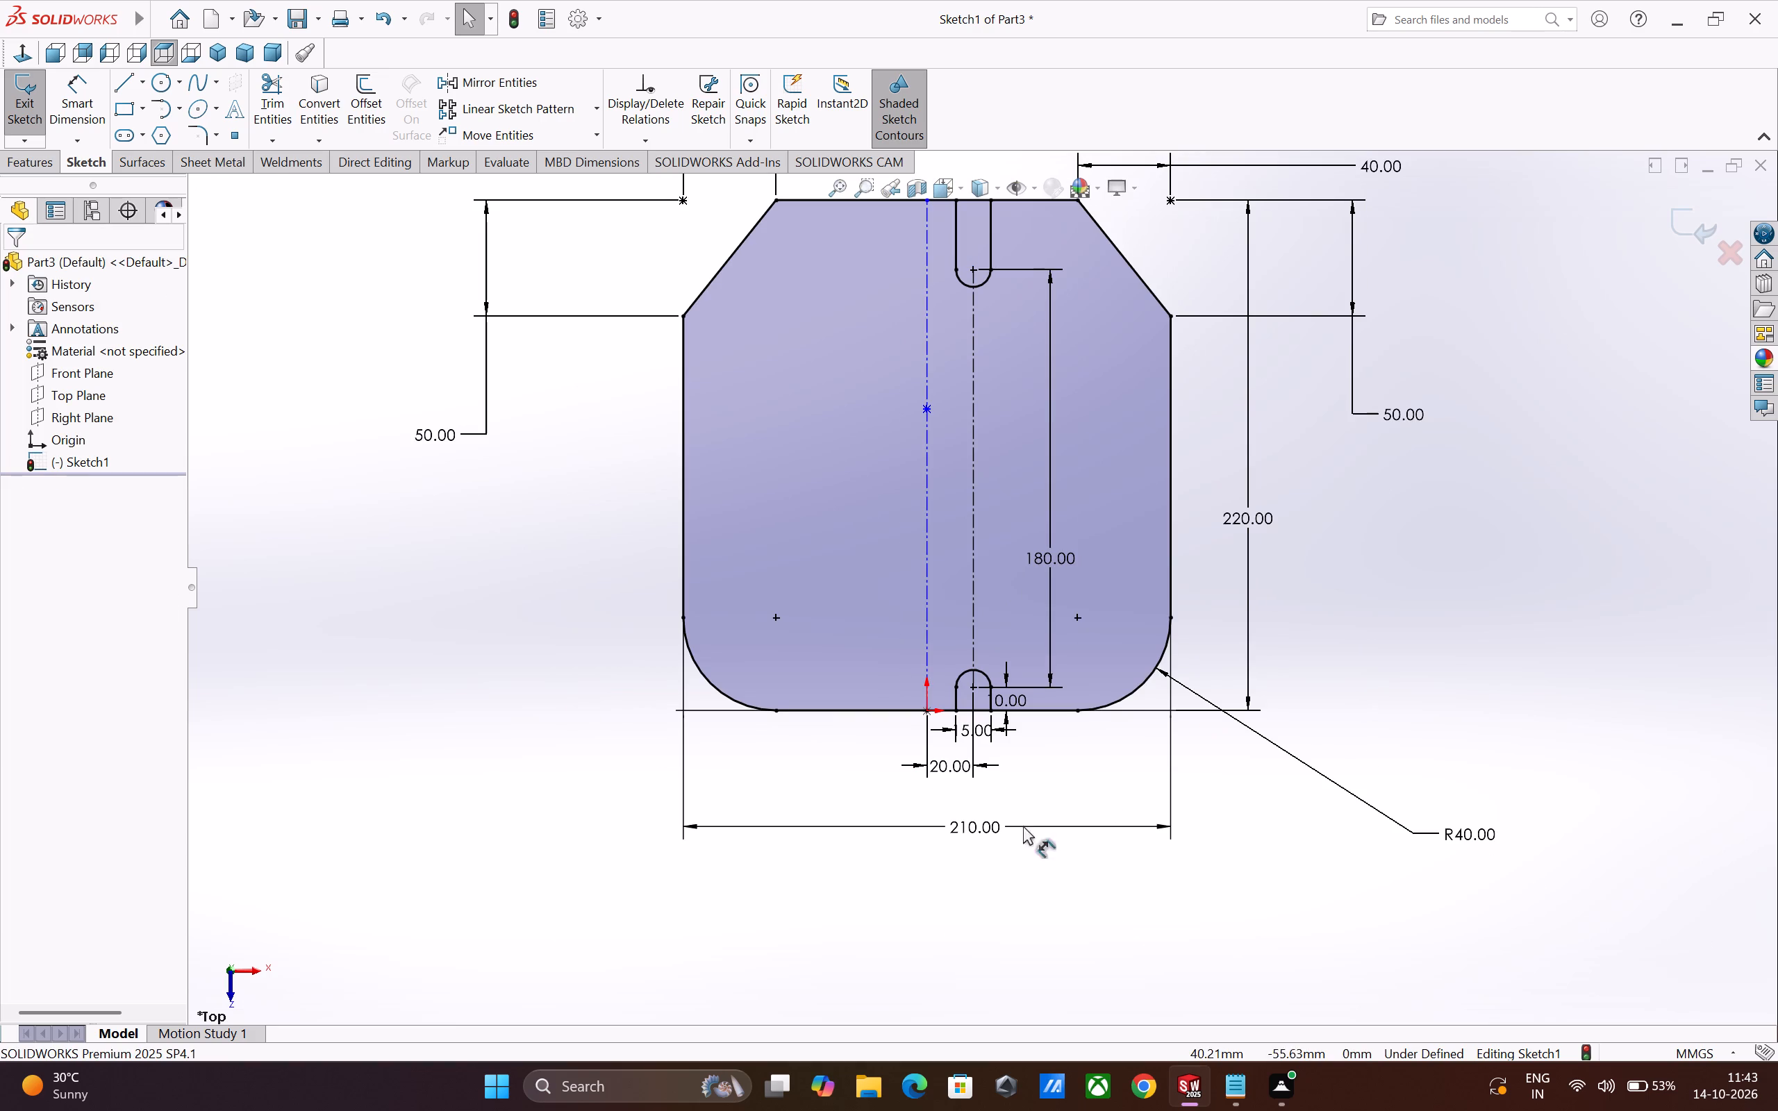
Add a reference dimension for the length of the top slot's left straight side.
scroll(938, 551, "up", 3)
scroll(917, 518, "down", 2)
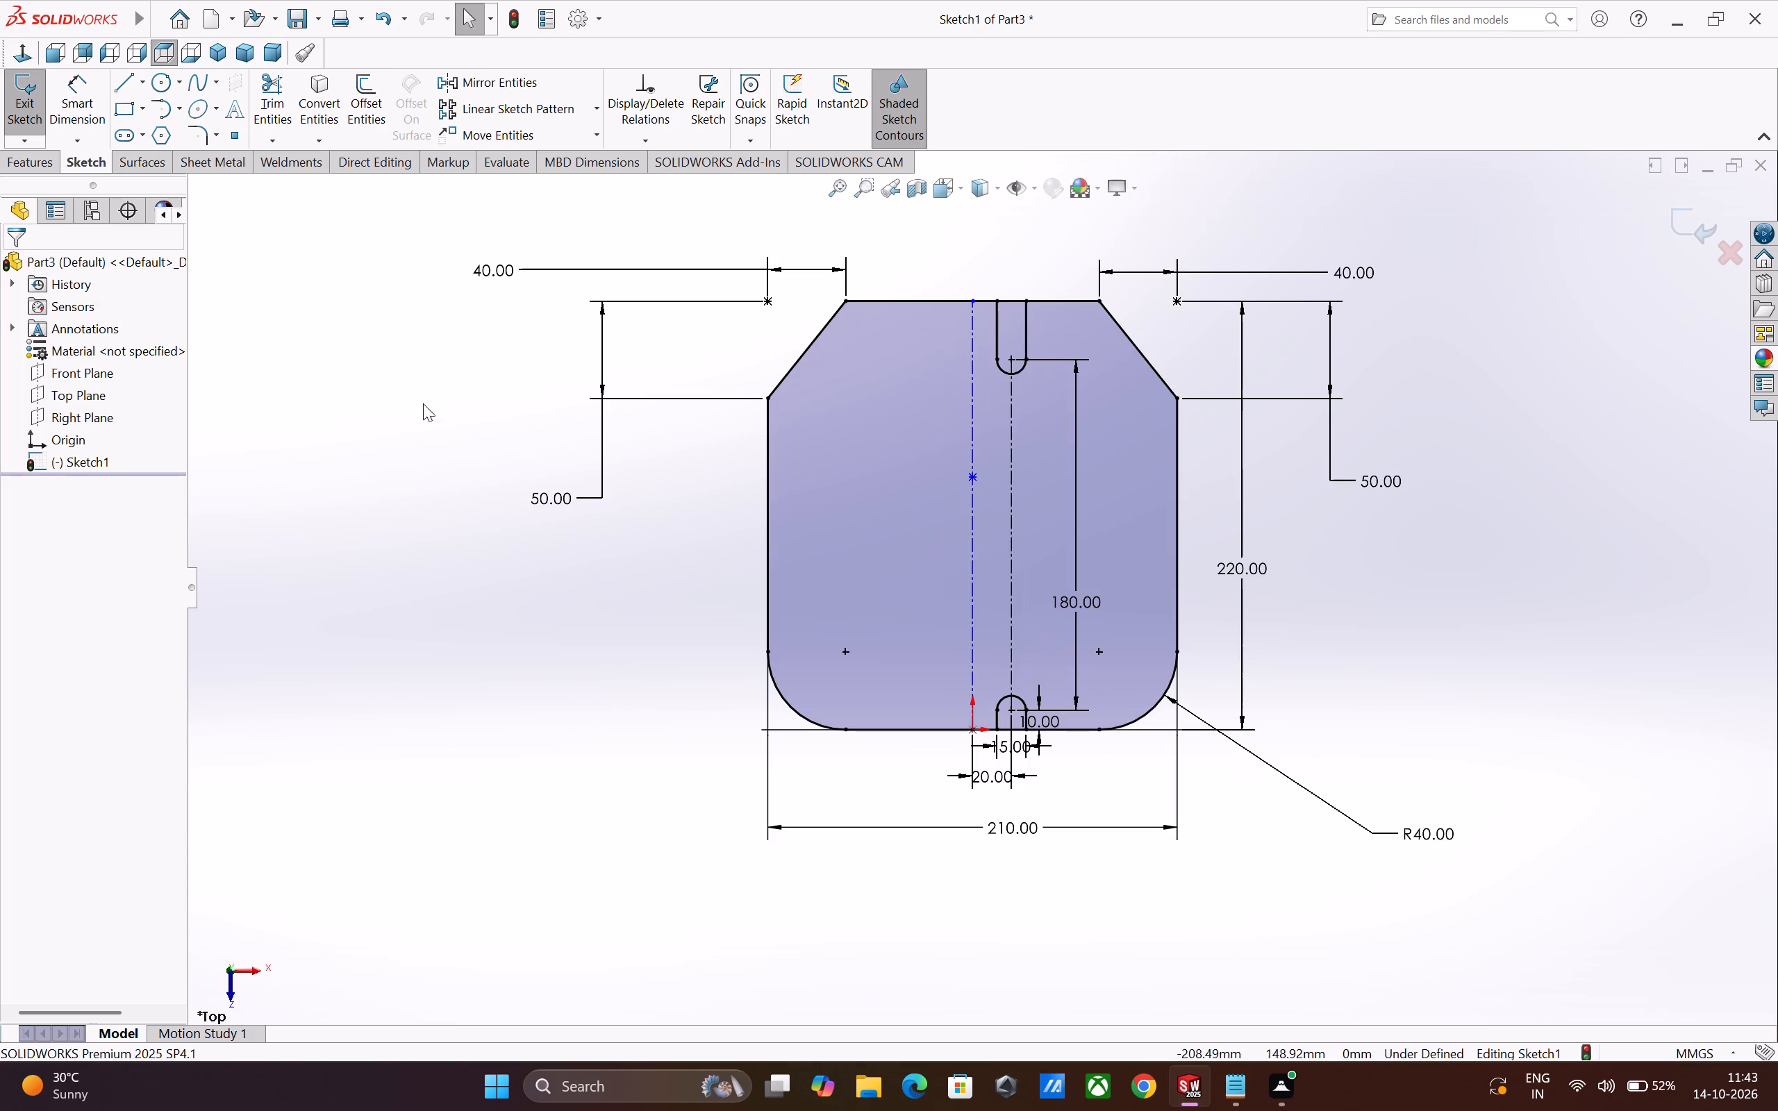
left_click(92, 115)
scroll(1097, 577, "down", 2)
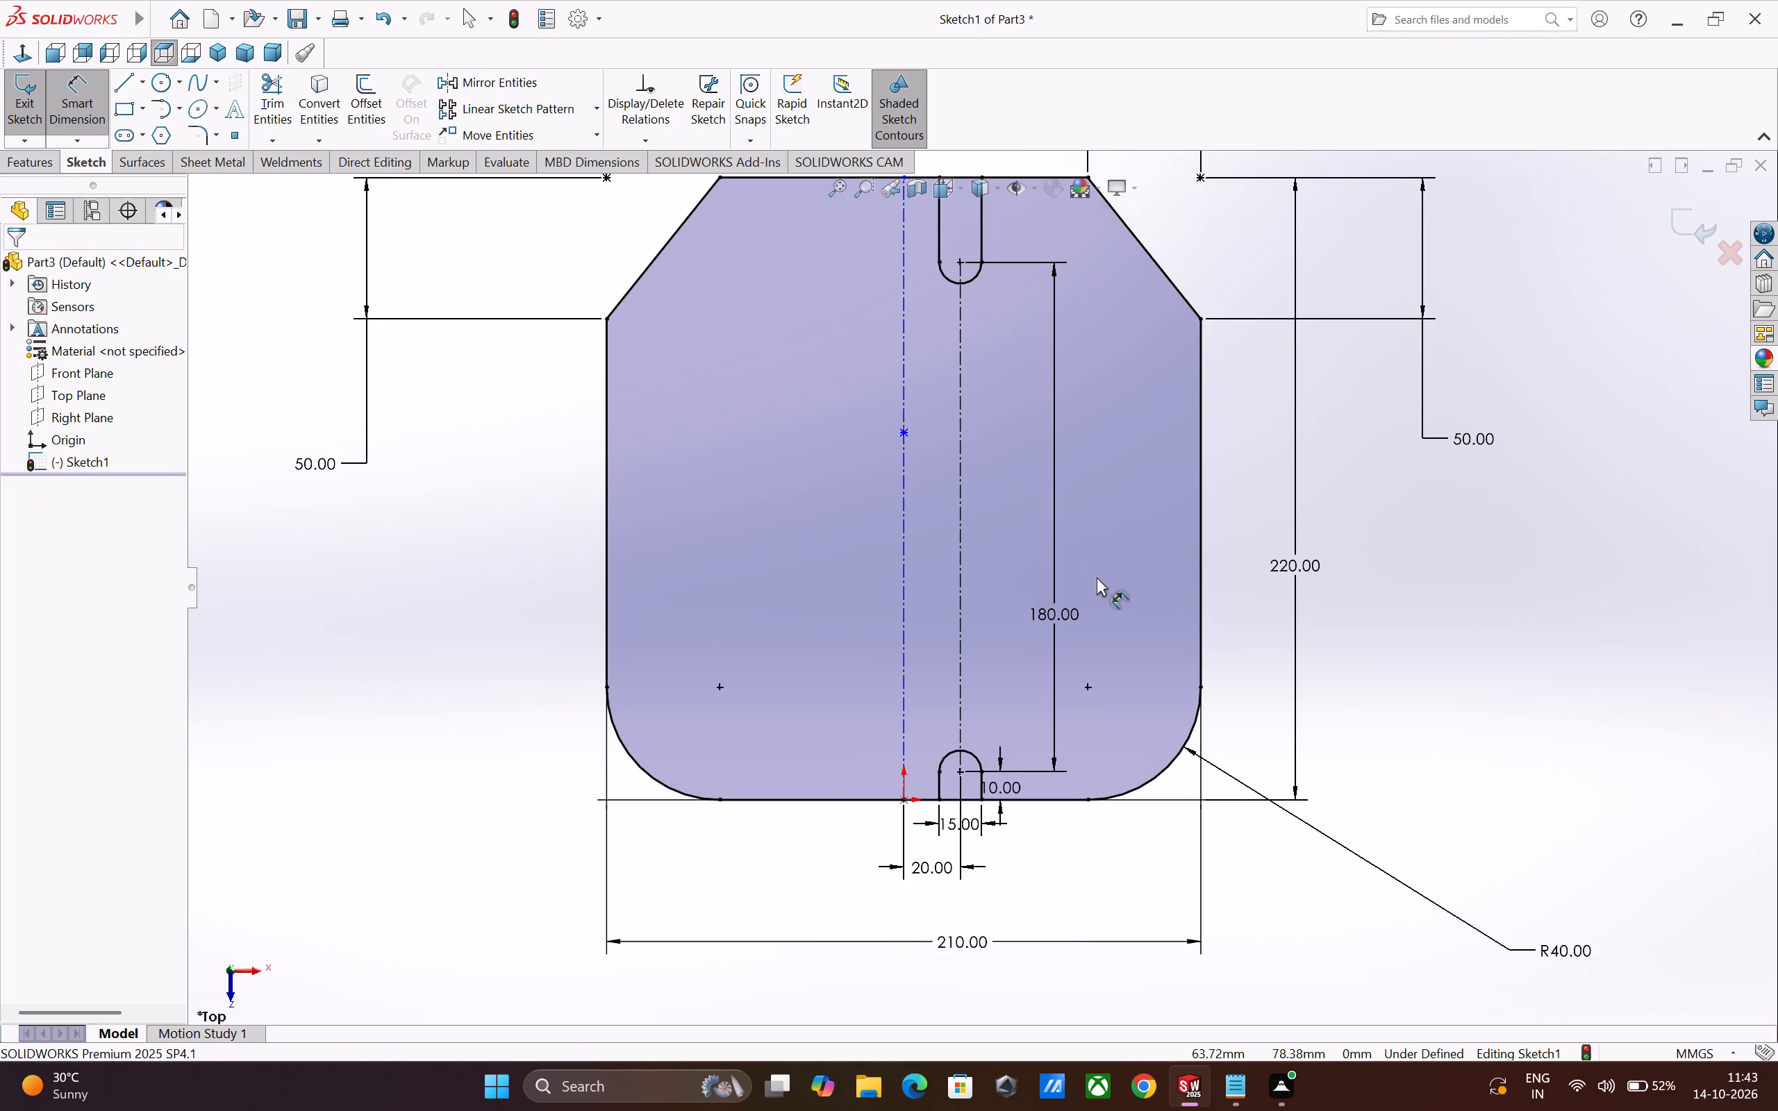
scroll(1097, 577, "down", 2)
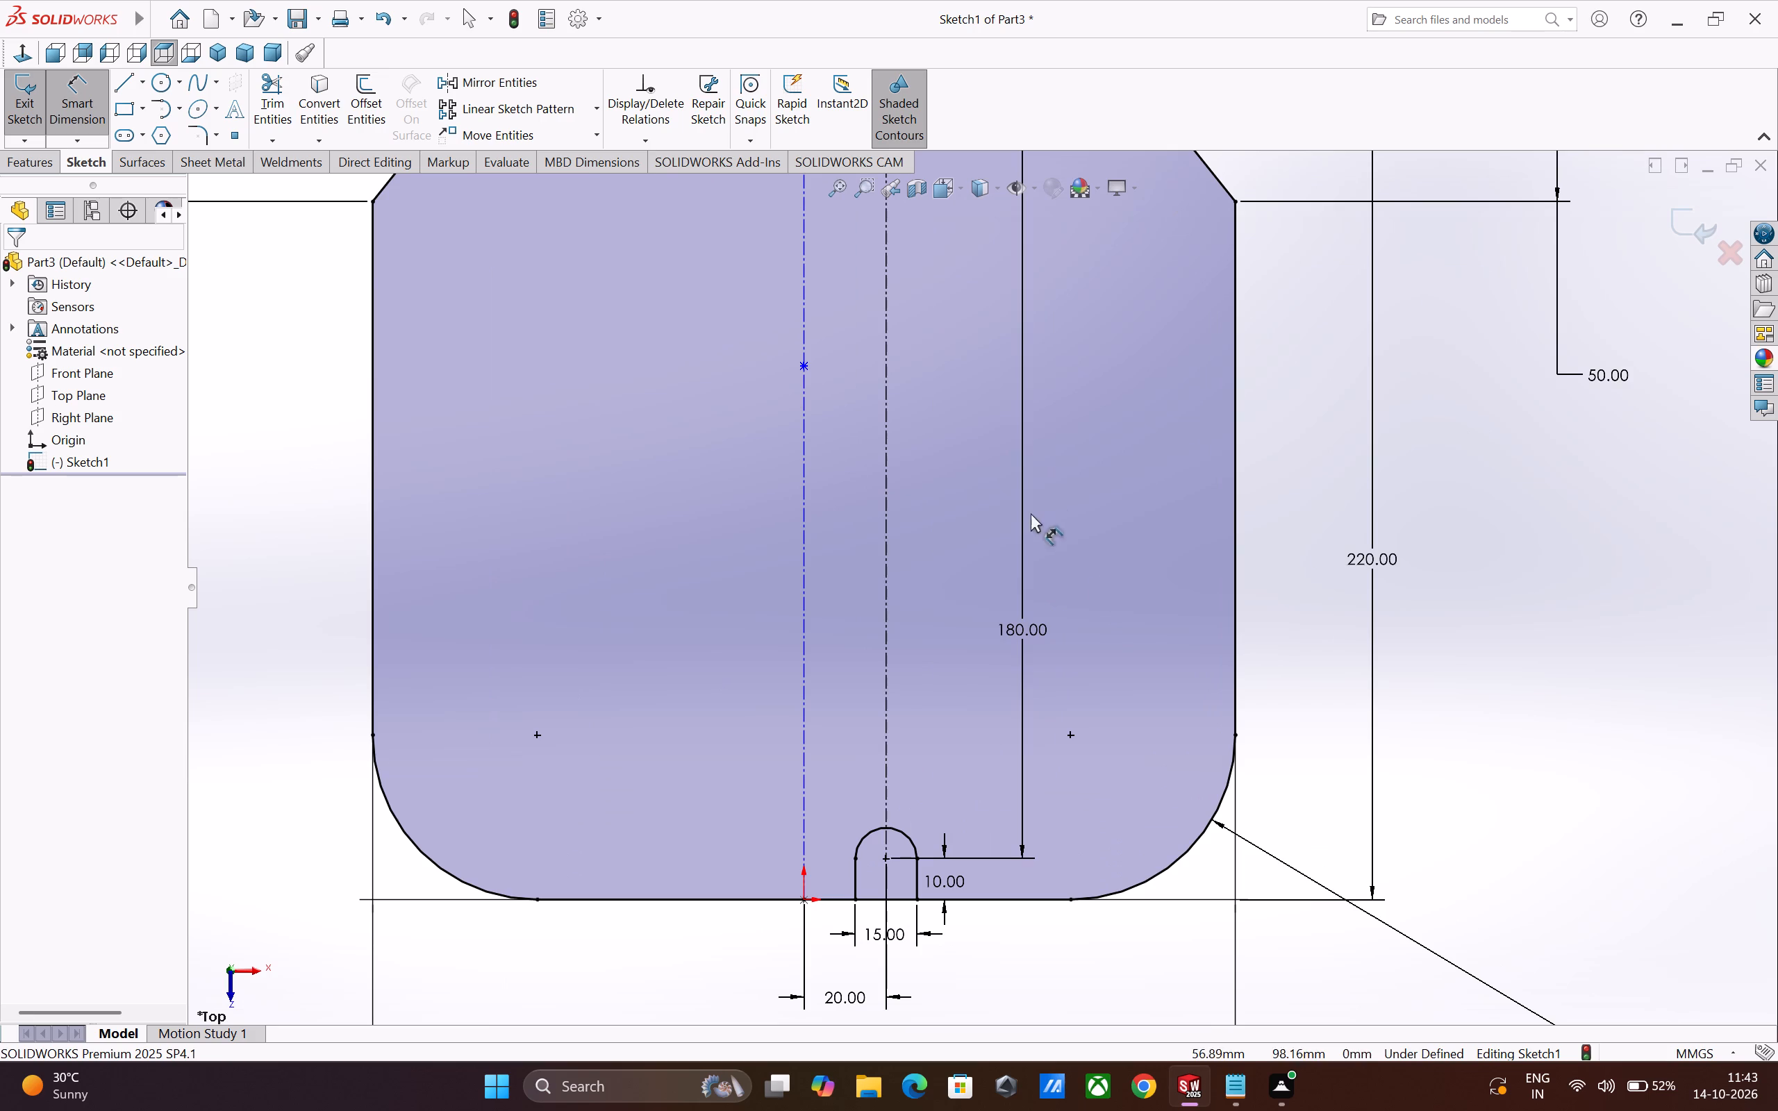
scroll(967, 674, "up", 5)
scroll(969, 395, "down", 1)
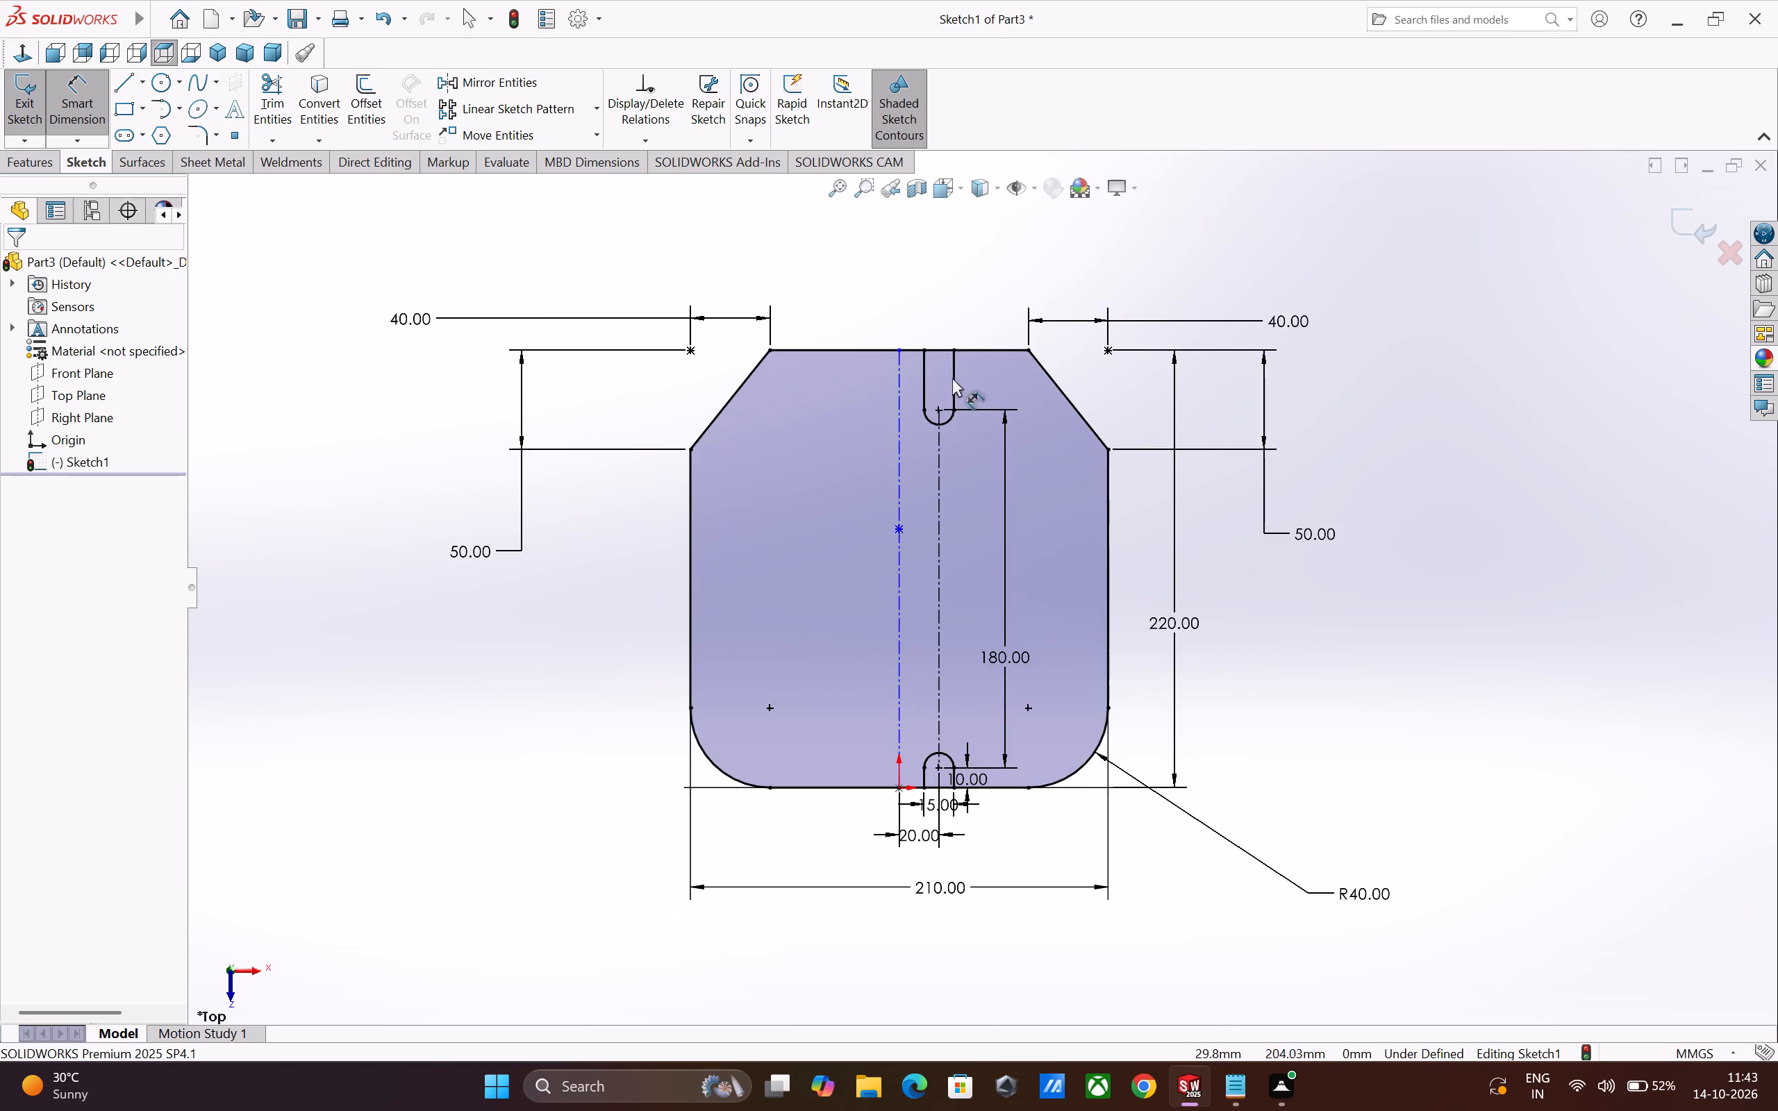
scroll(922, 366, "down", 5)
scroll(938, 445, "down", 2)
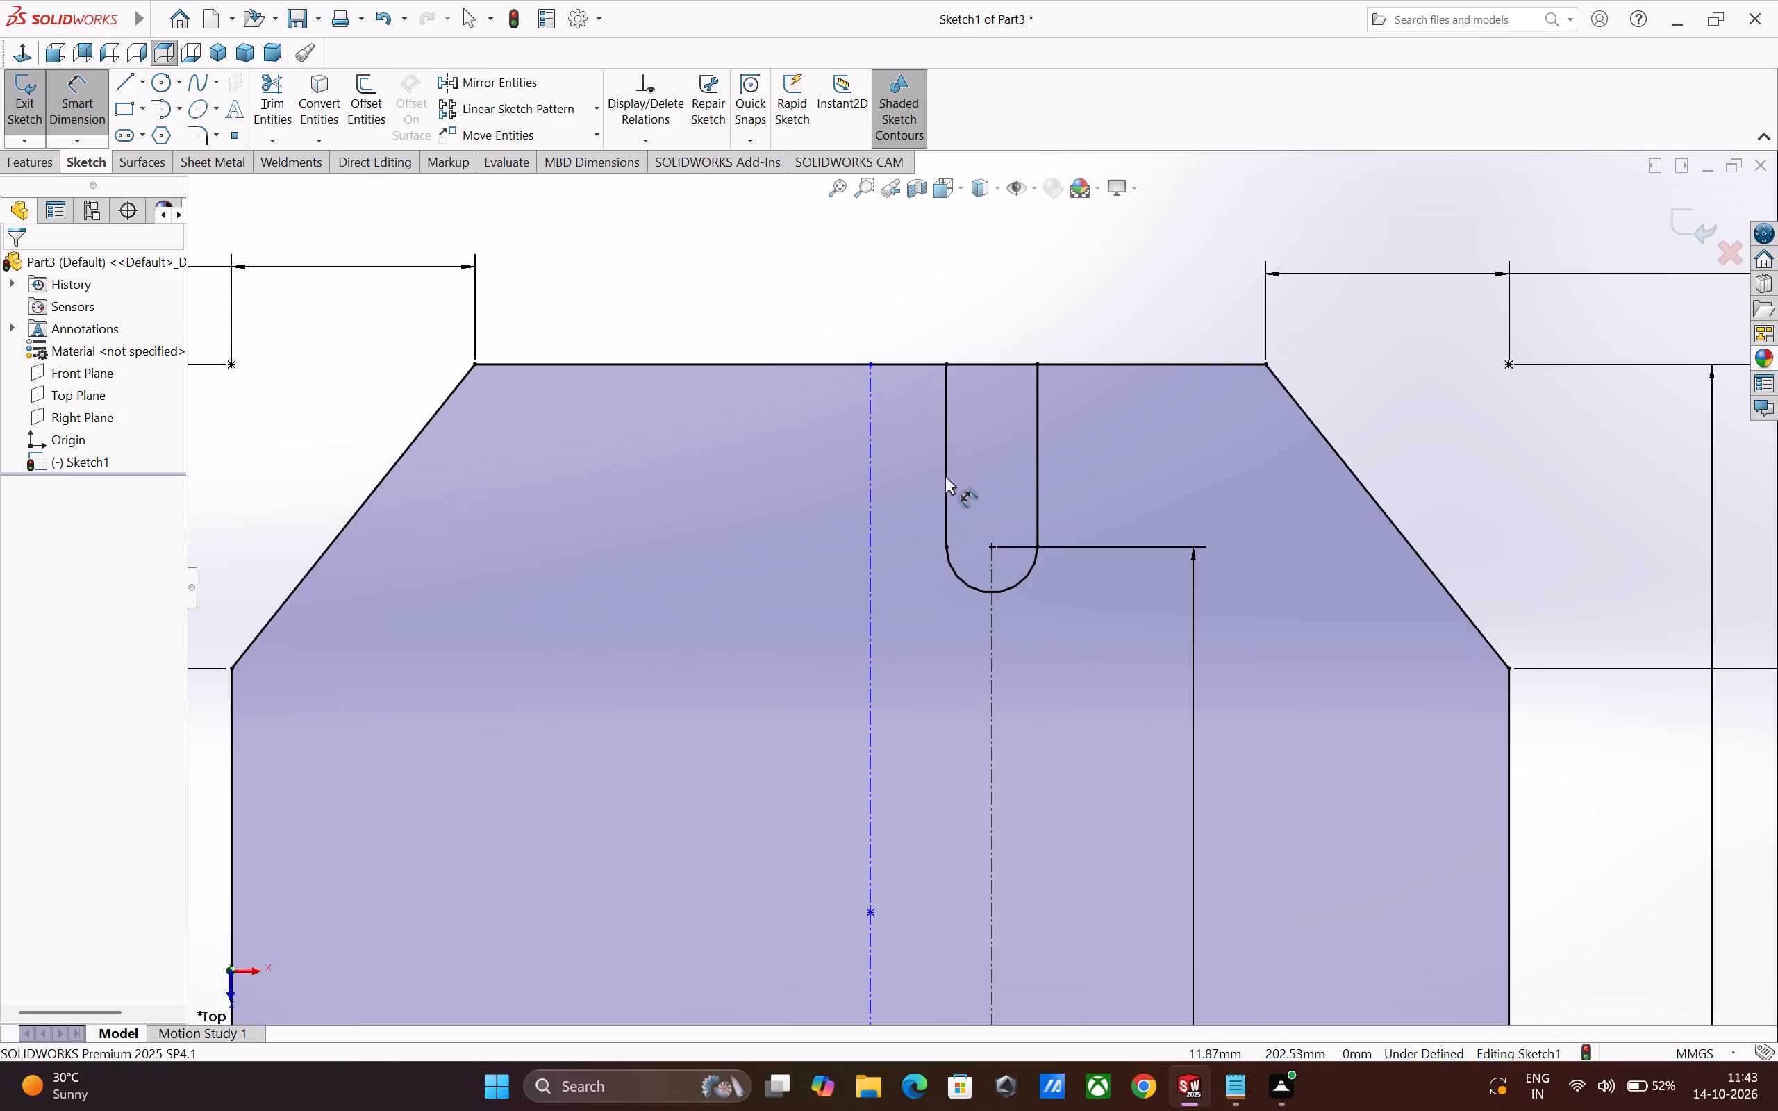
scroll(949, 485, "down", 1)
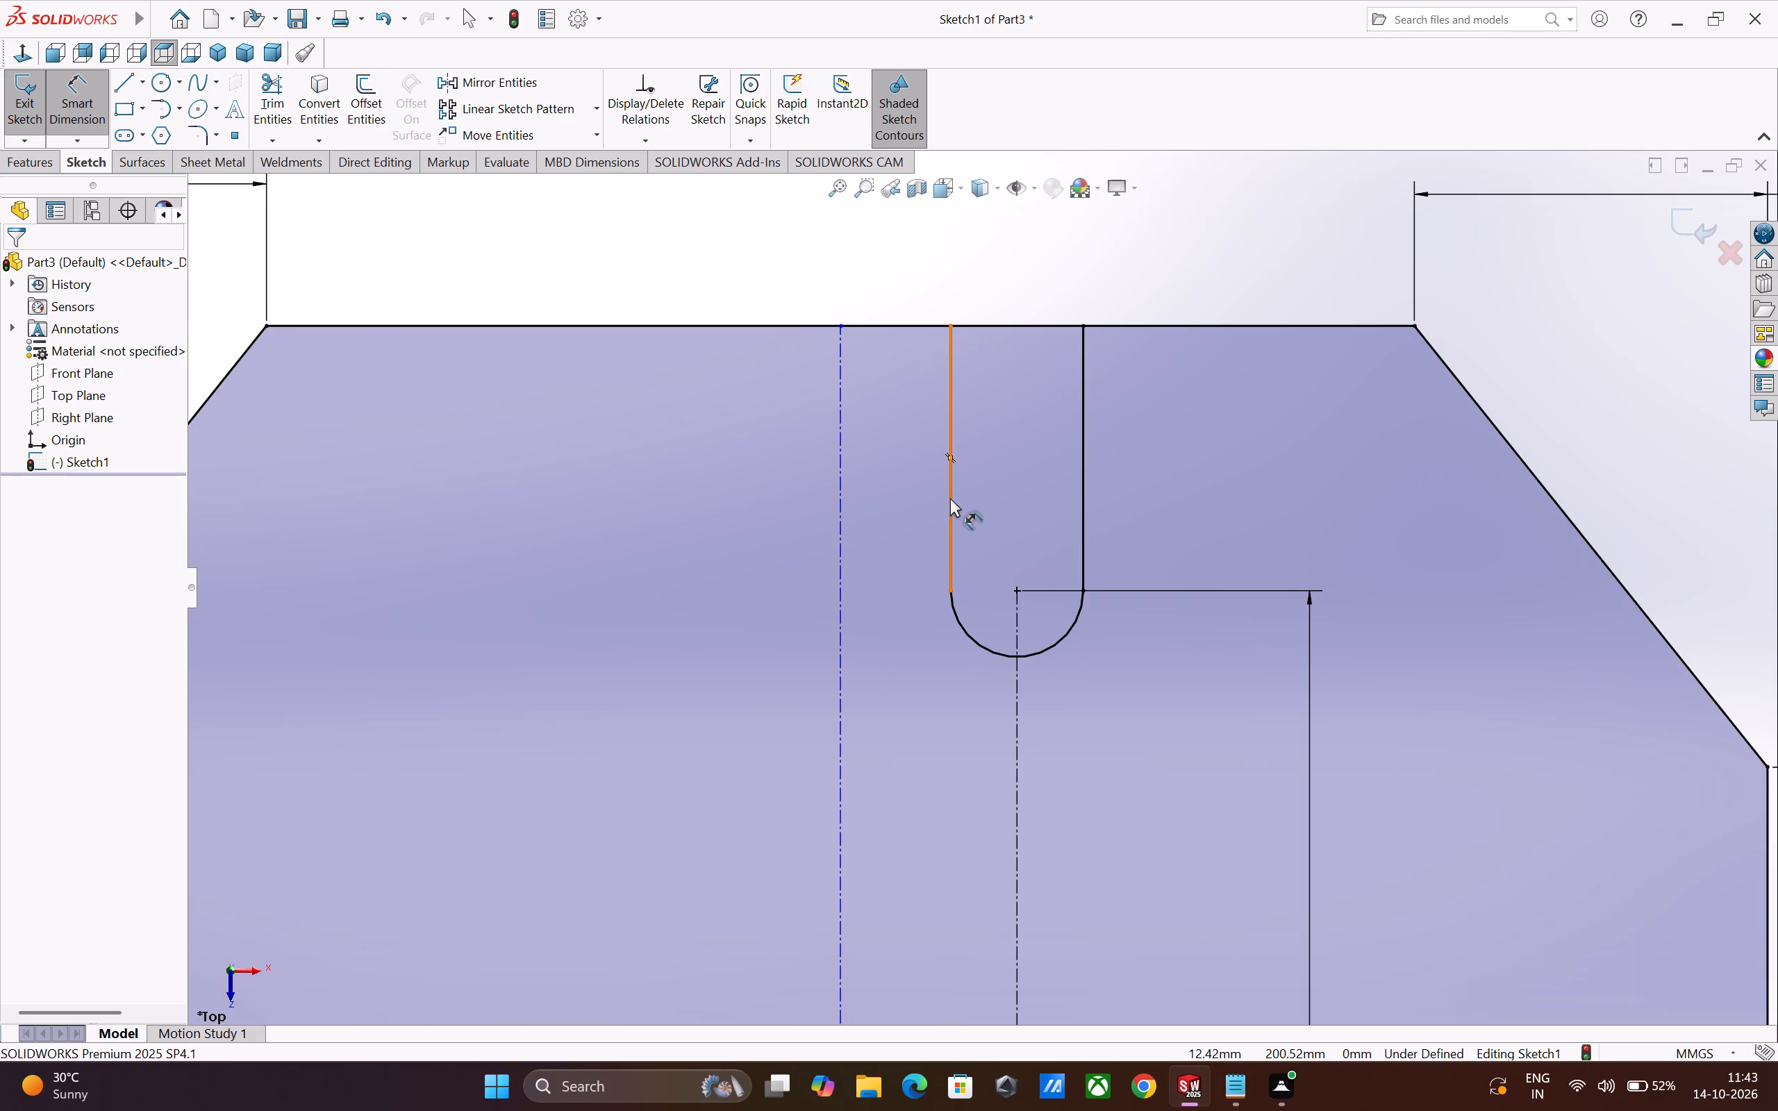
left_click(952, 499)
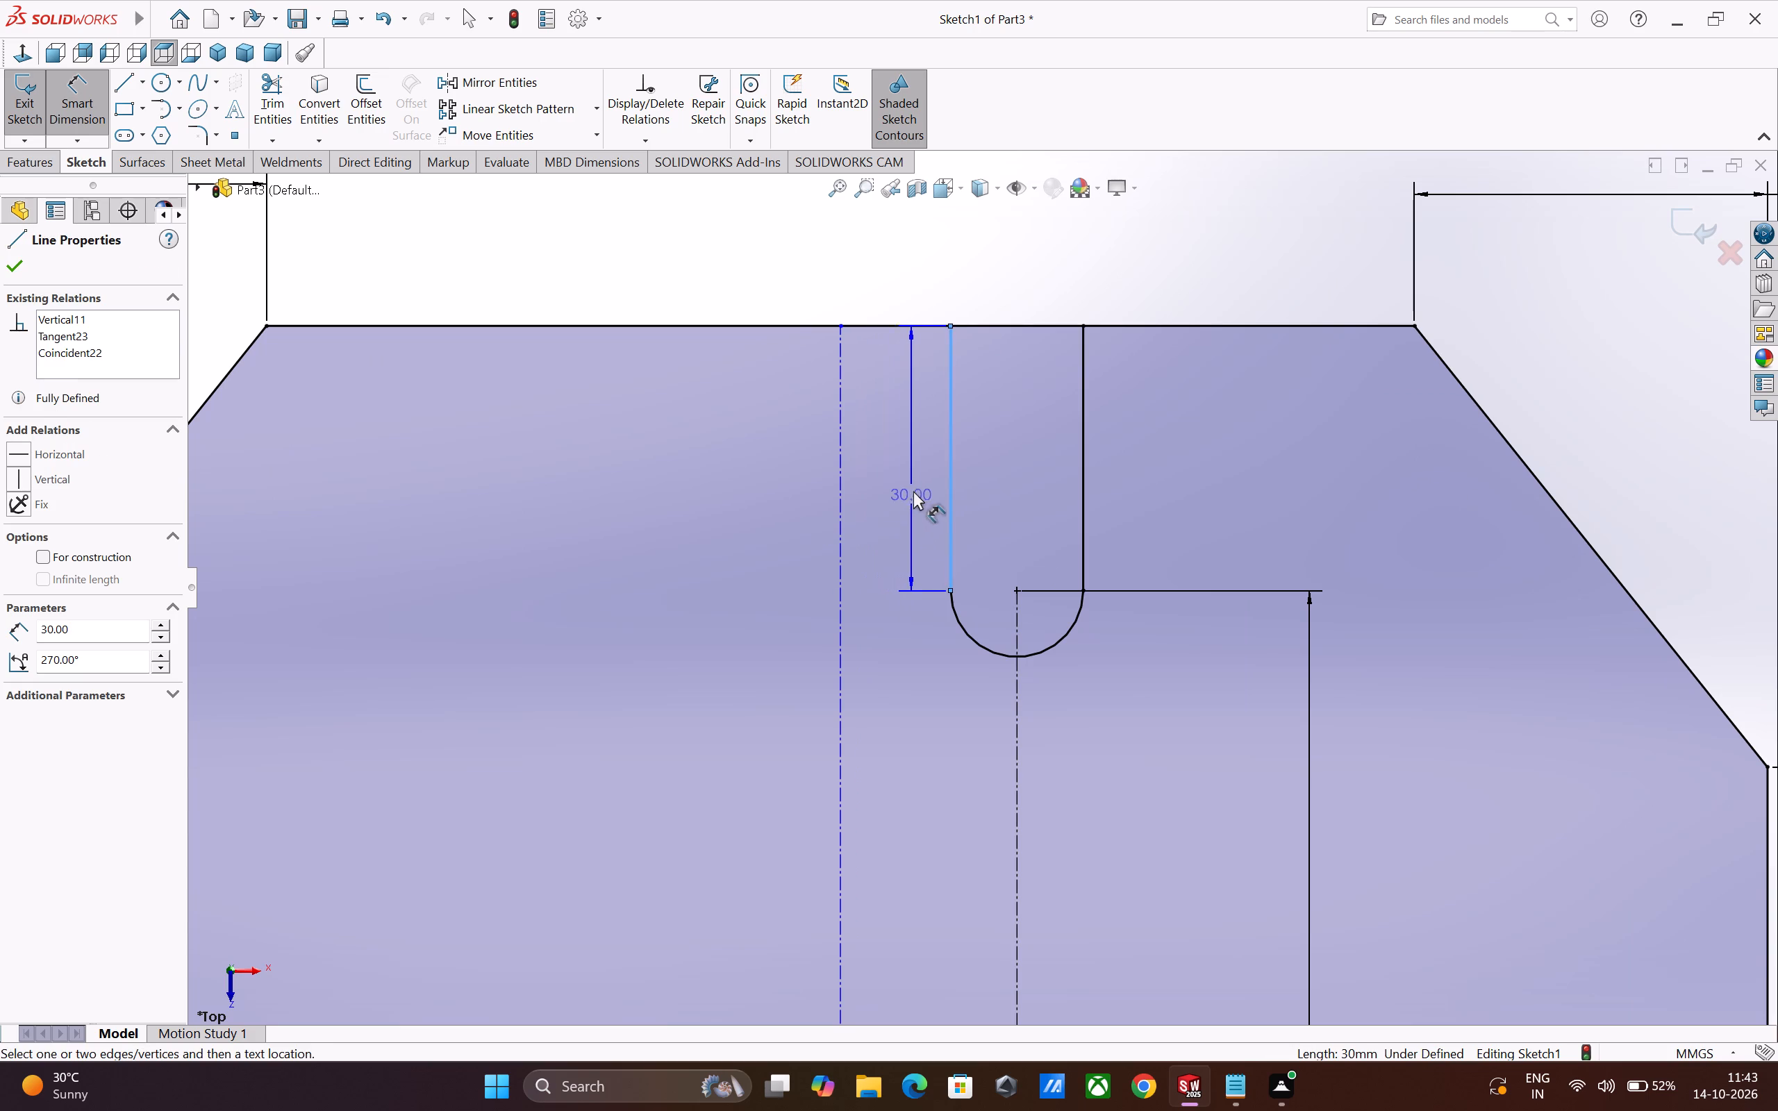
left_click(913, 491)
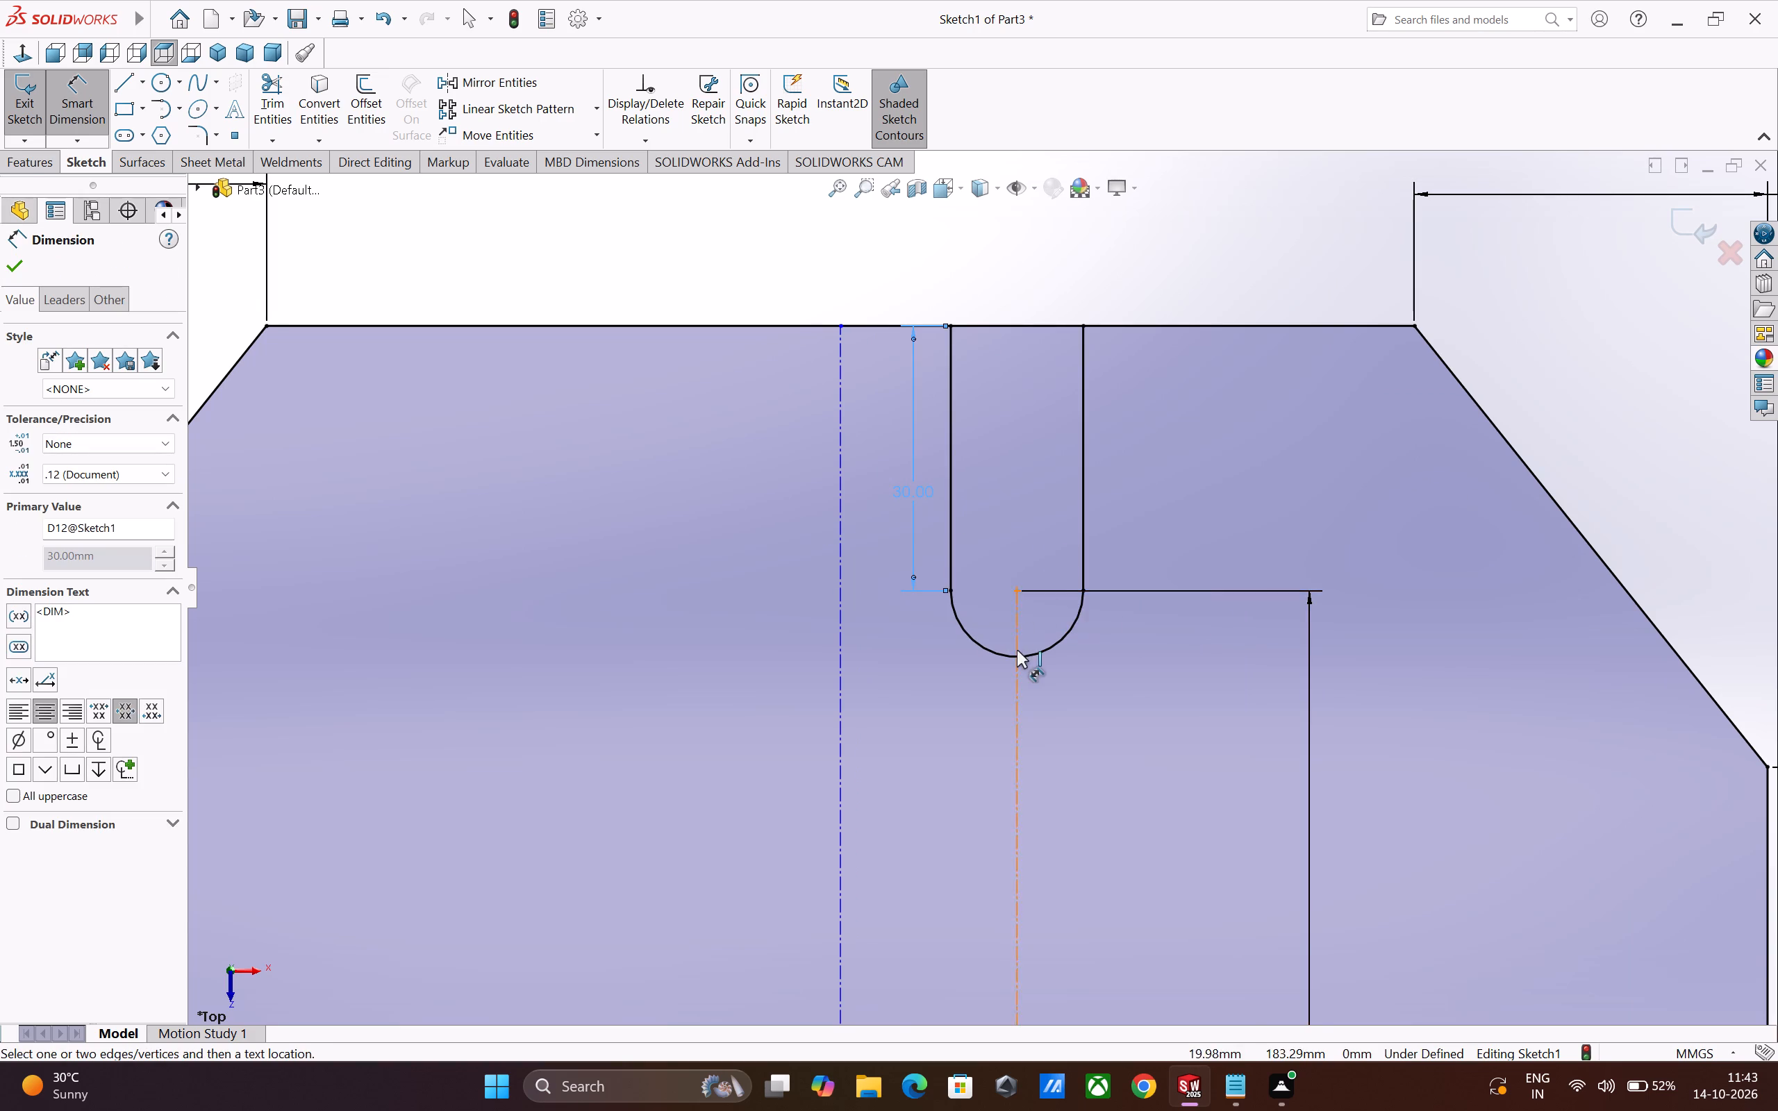
Add a reference dimension for the width between the top slot's two straight sides.
scroll(1017, 650, "up", 14)
scroll(1007, 742, "down", 2)
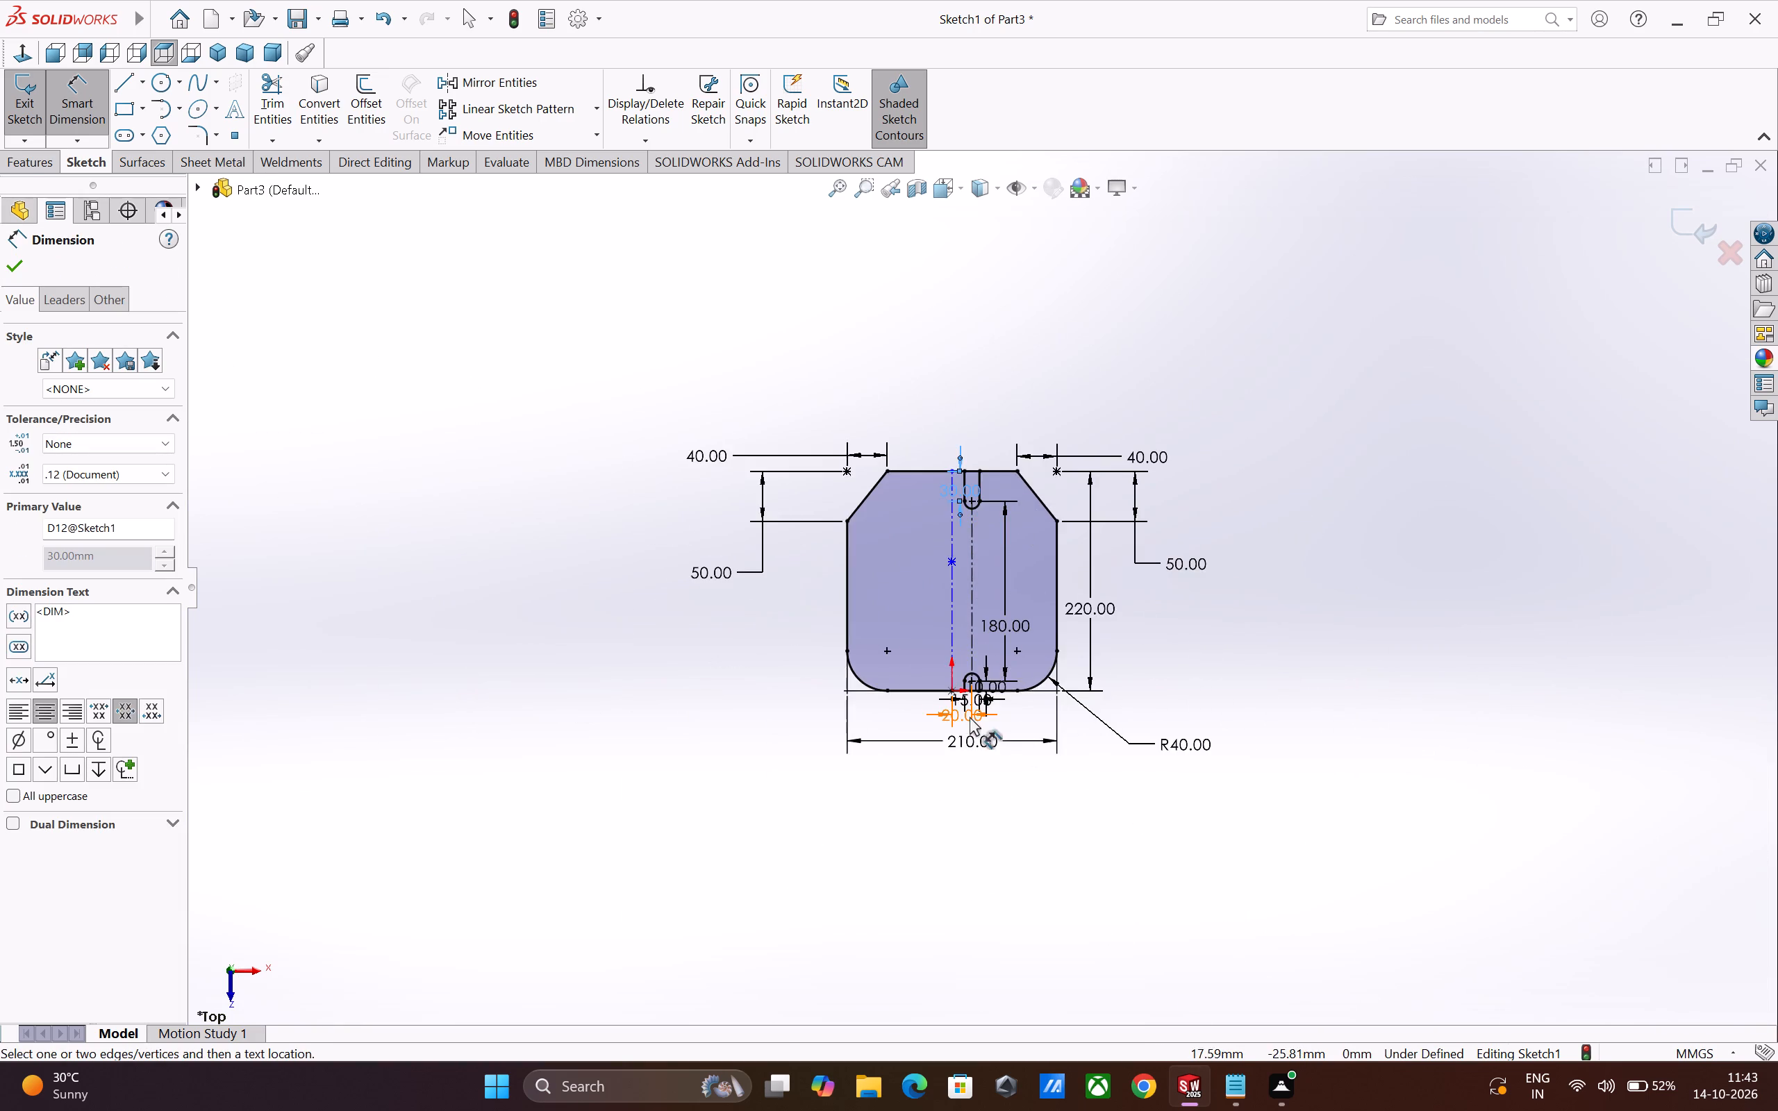
scroll(970, 717, "down", 8)
scroll(988, 653, "up", 10)
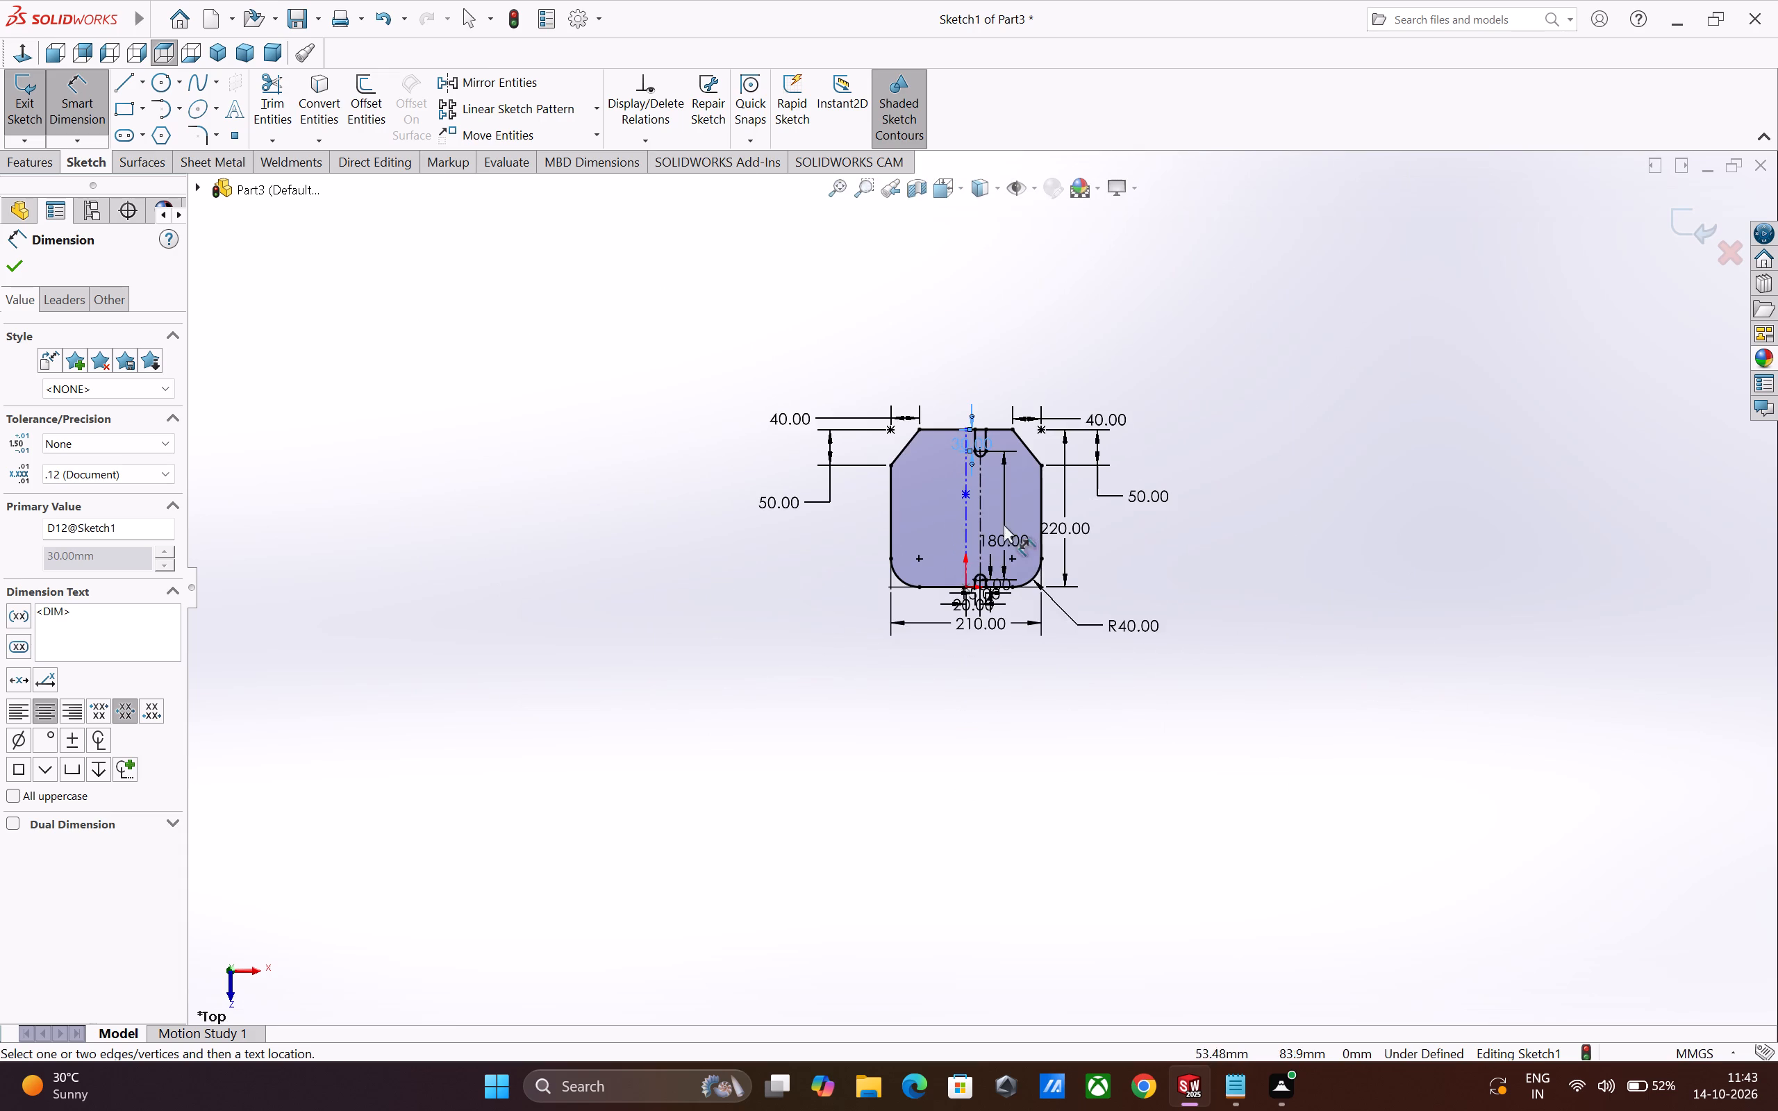
scroll(992, 435, "down", 5)
scroll(947, 514, "down", 4)
scroll(1008, 497, "down", 2)
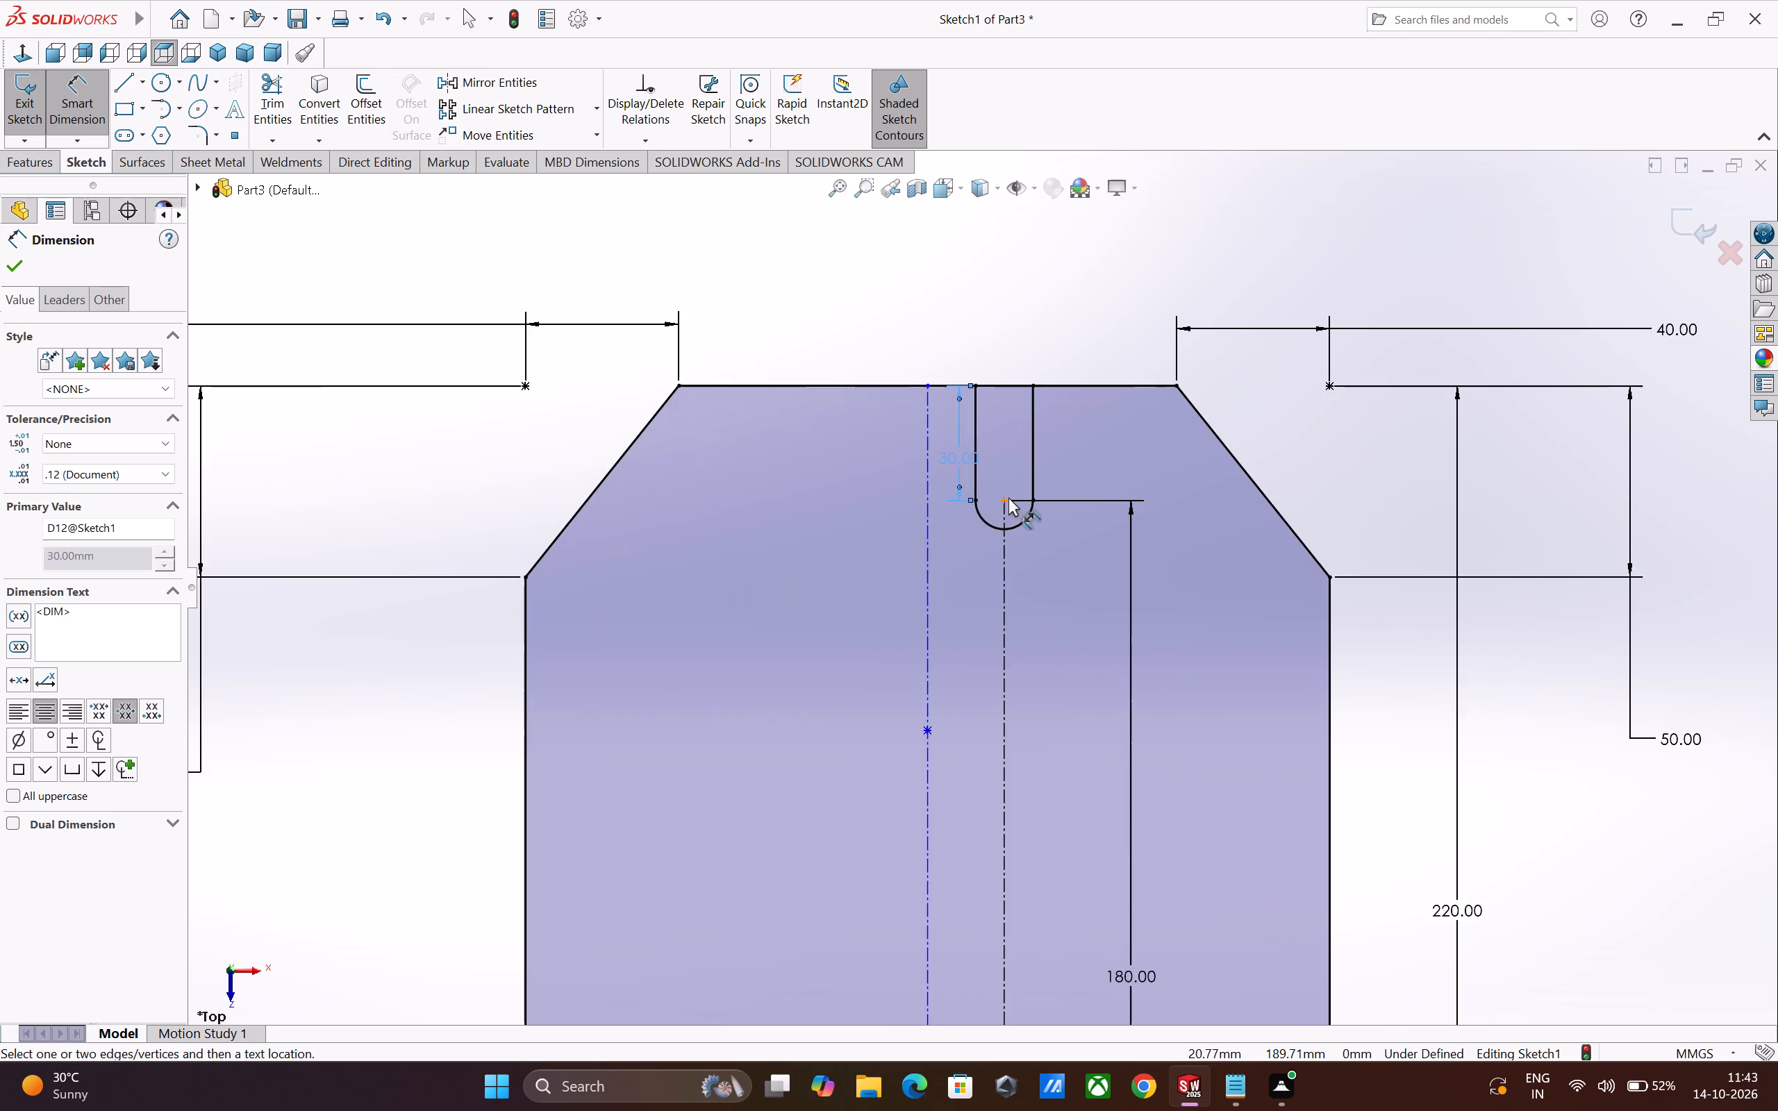
scroll(1008, 497, "down", 3)
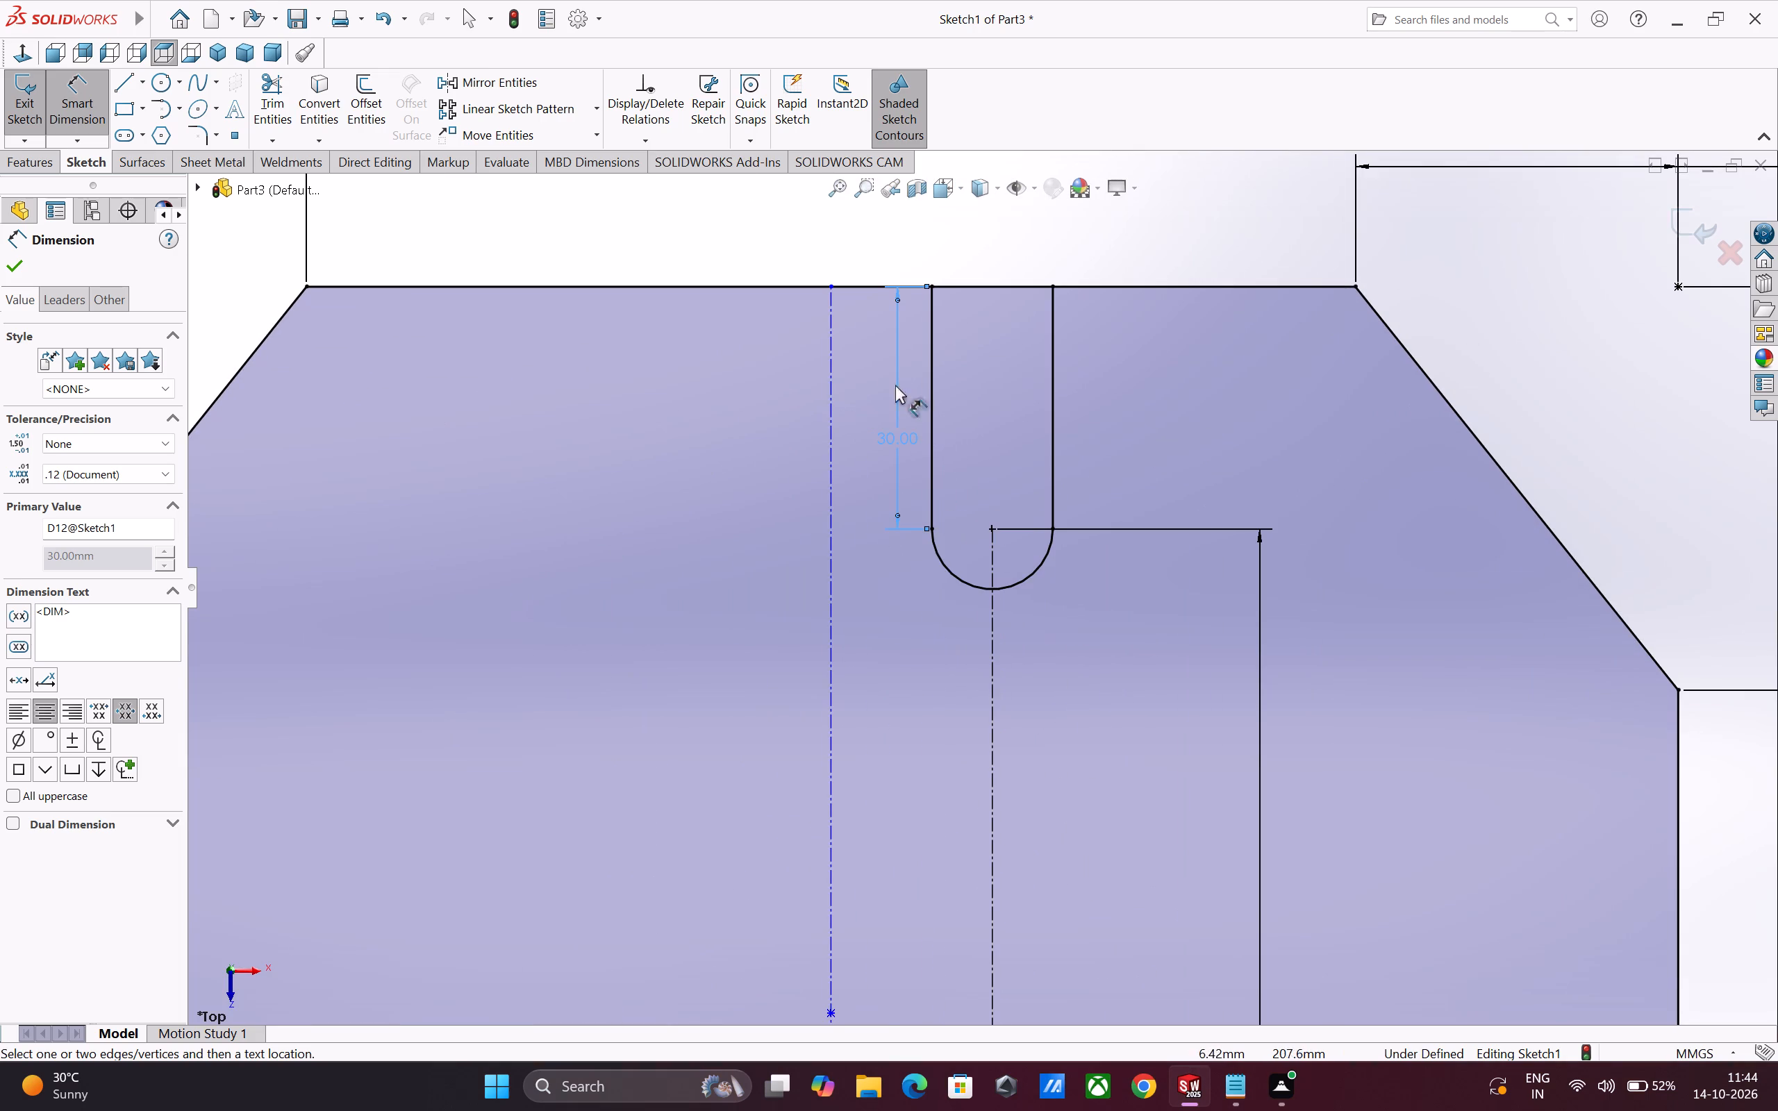
left_click(1050, 392)
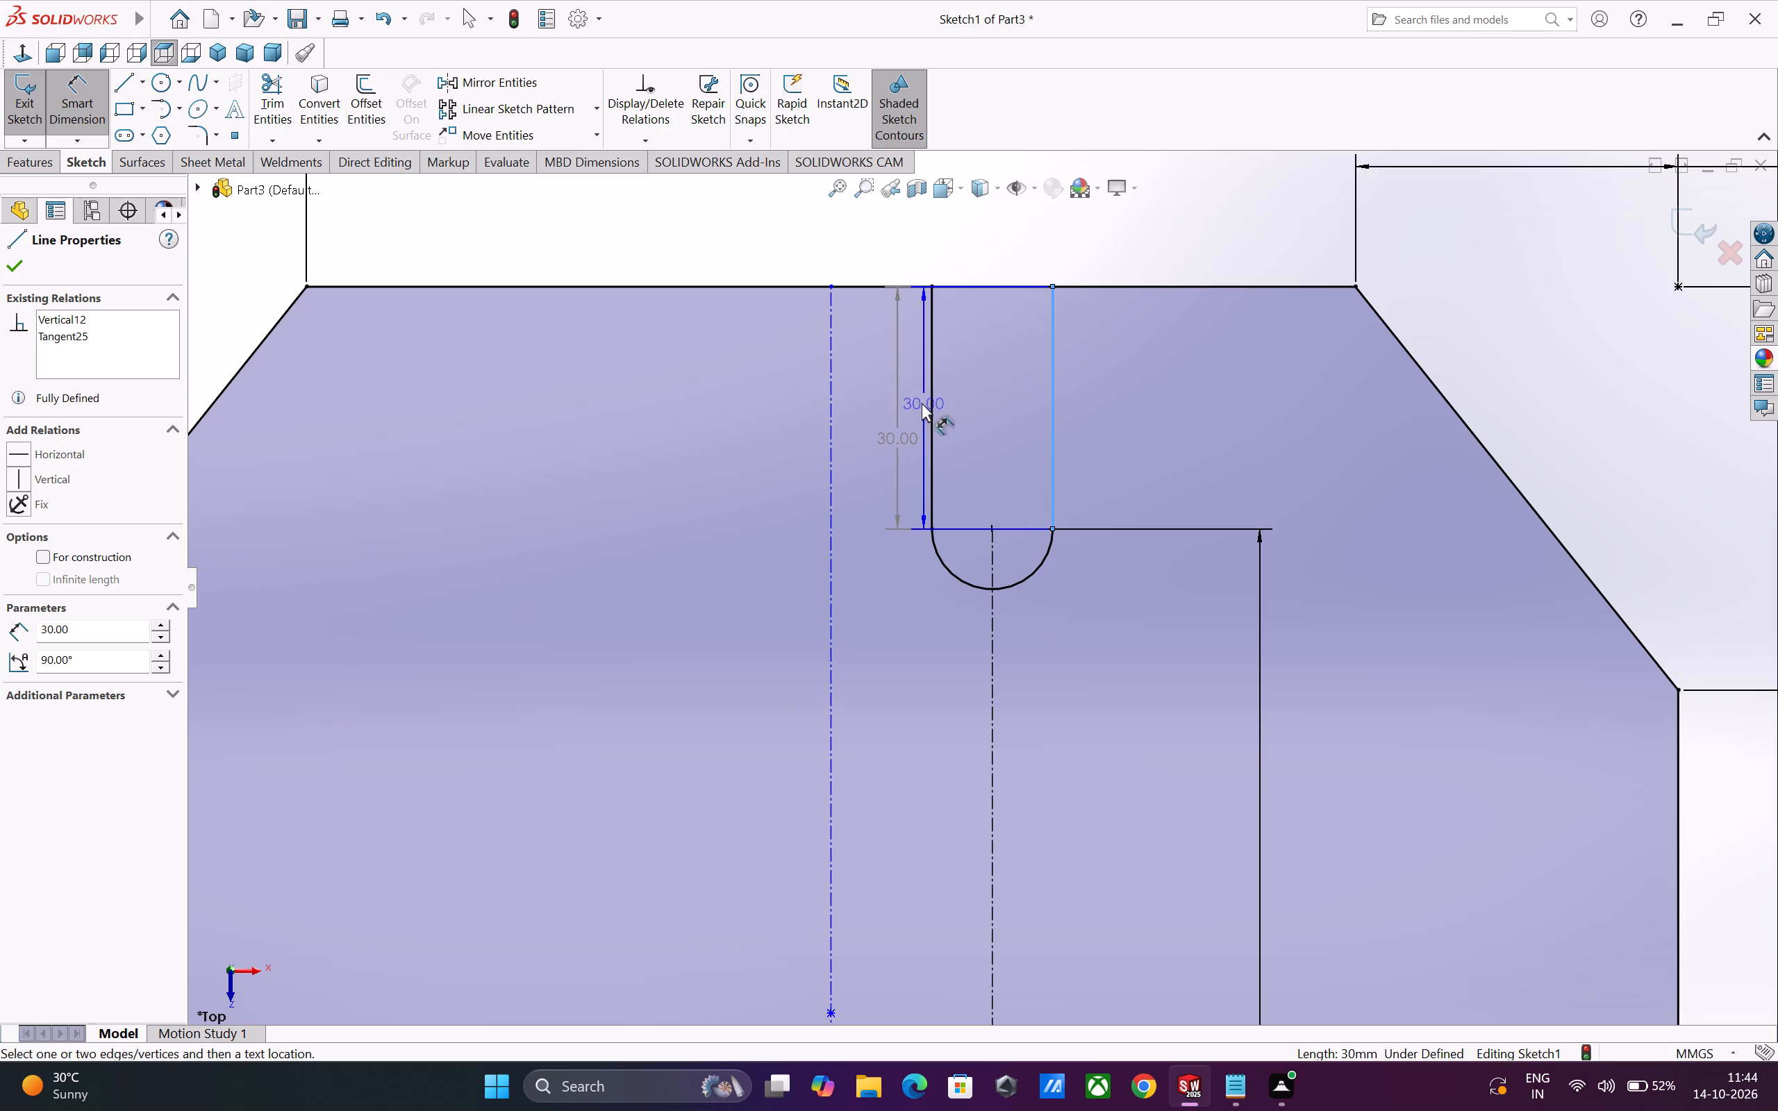
left_click(934, 410)
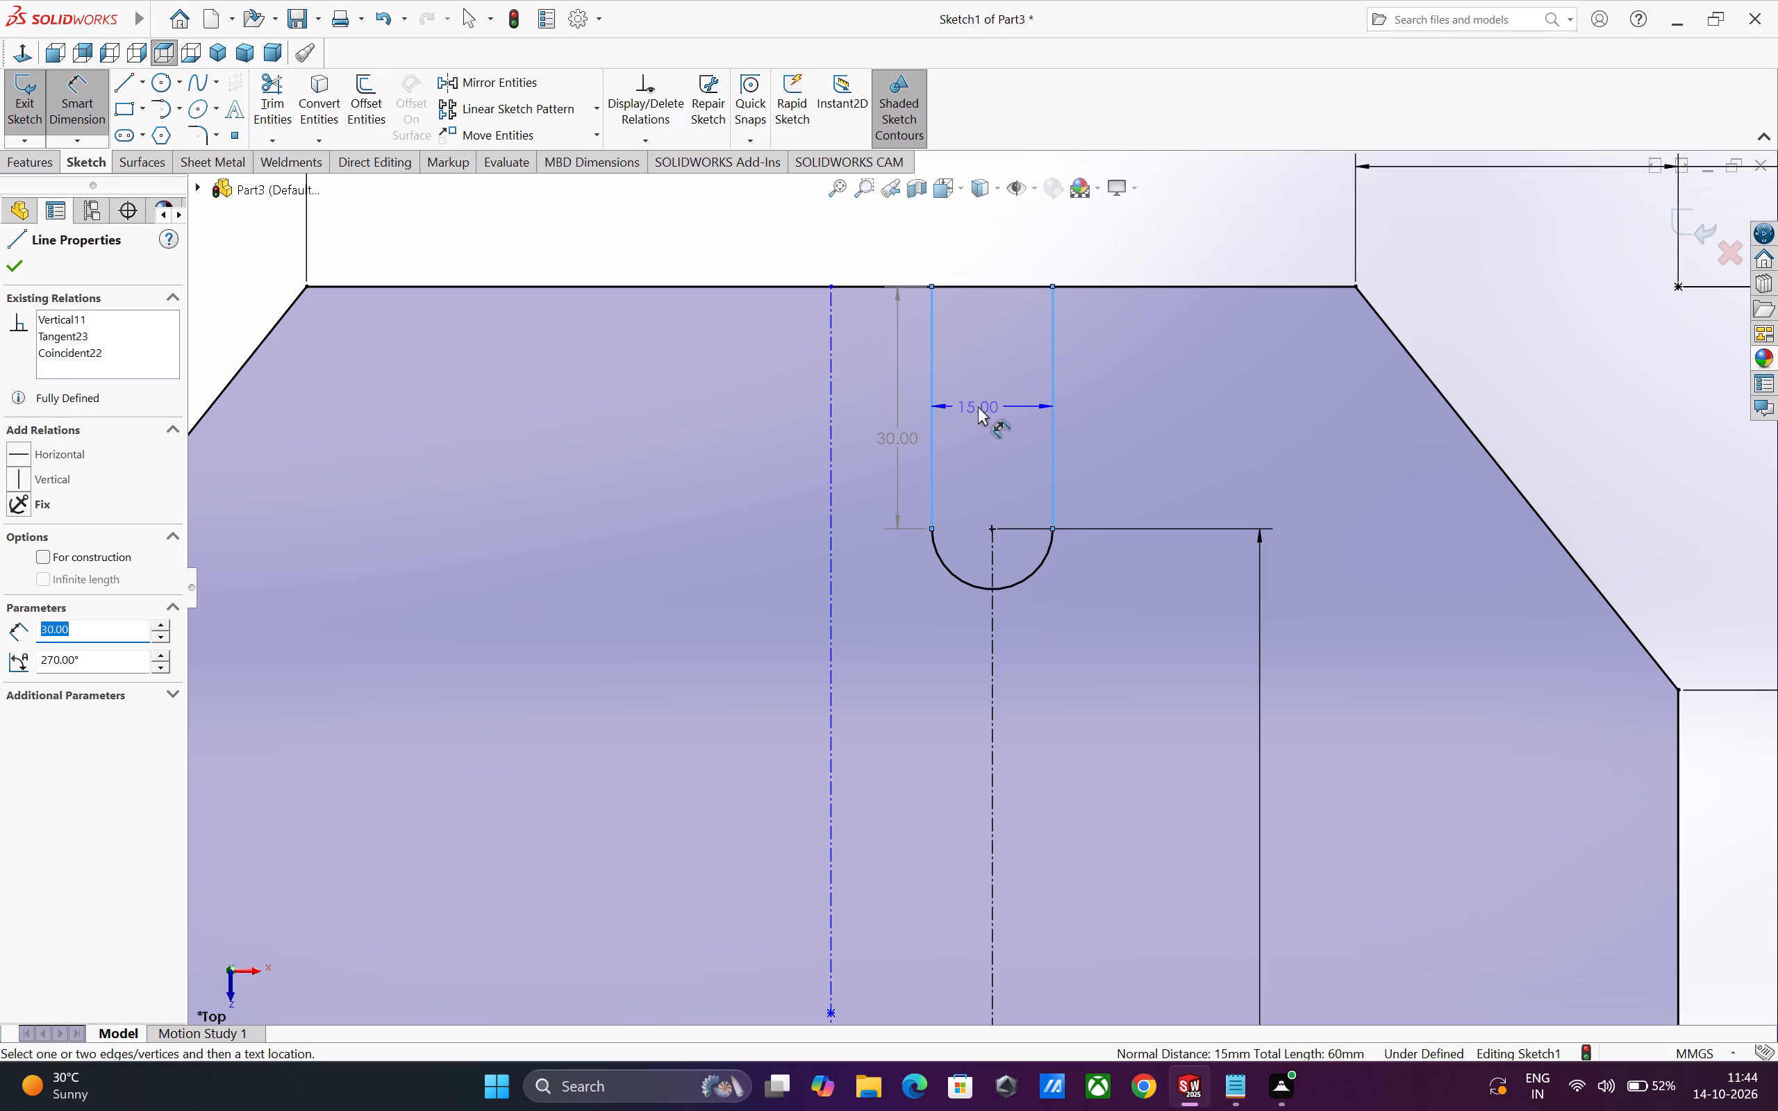
left_click(978, 406)
key("Escape")
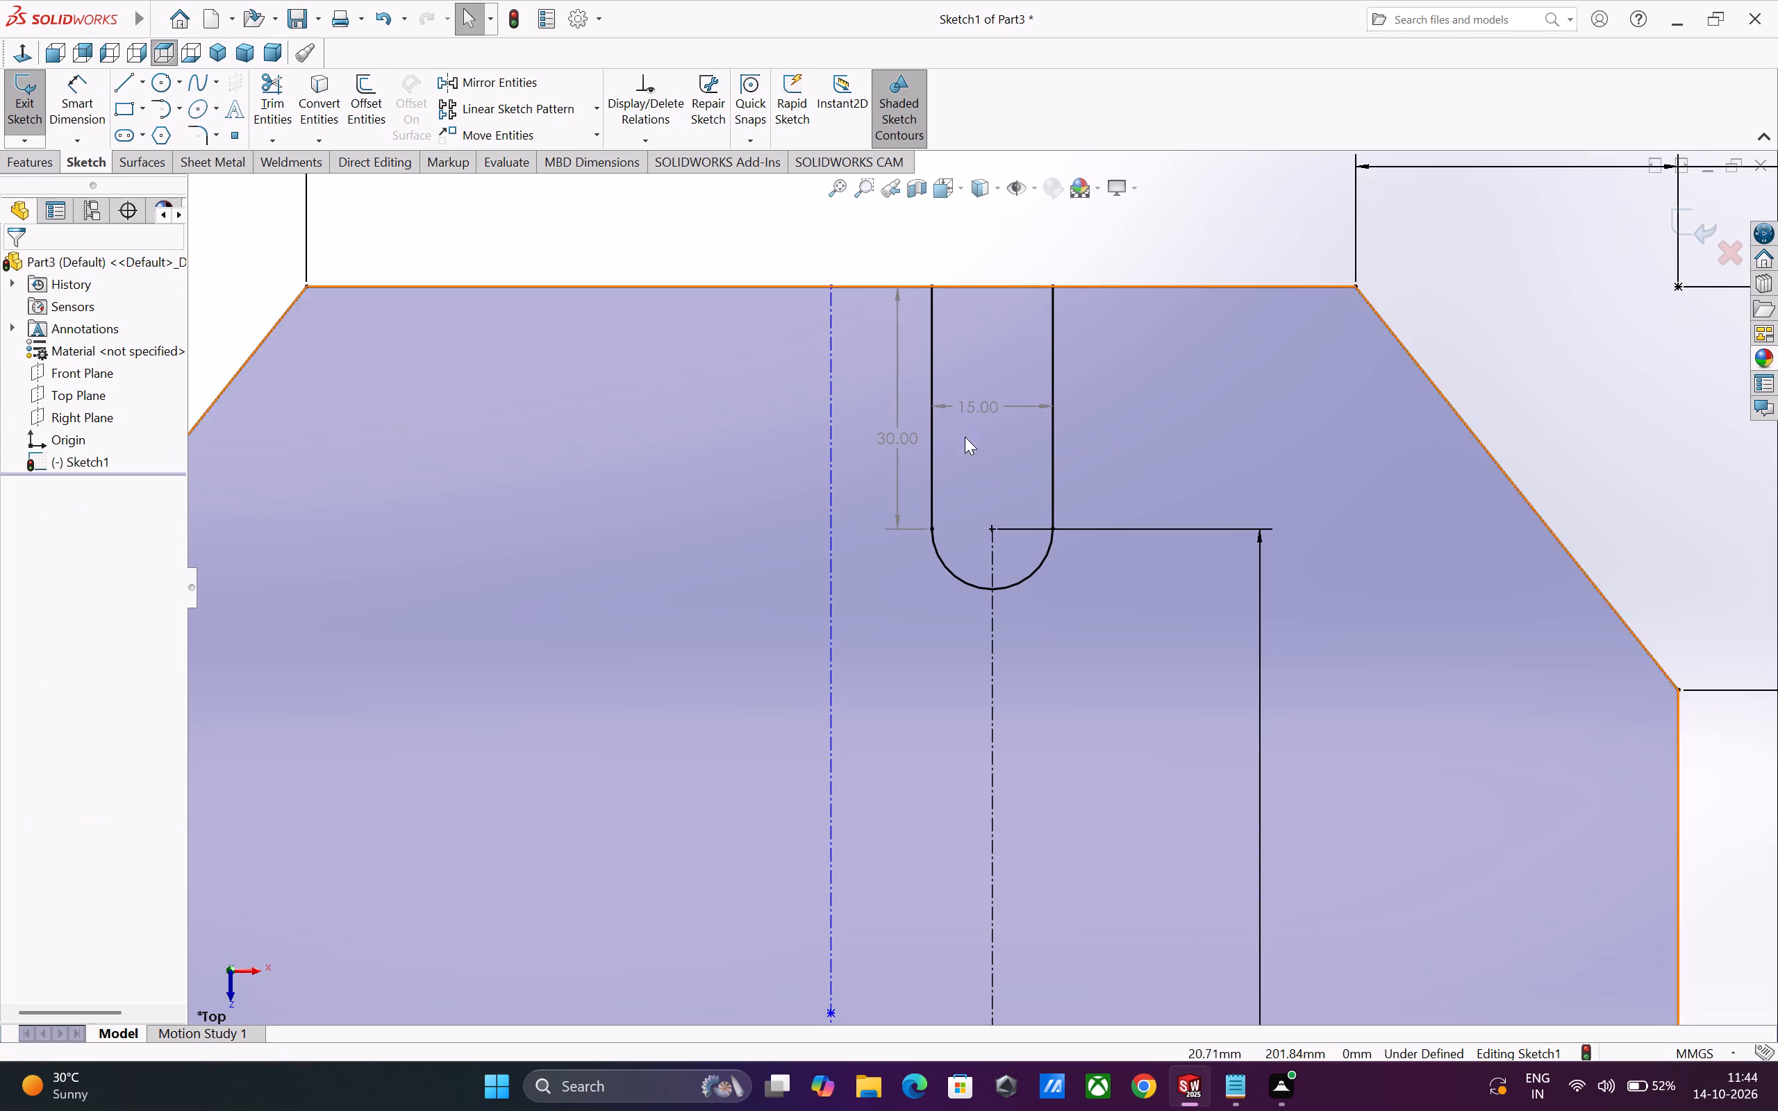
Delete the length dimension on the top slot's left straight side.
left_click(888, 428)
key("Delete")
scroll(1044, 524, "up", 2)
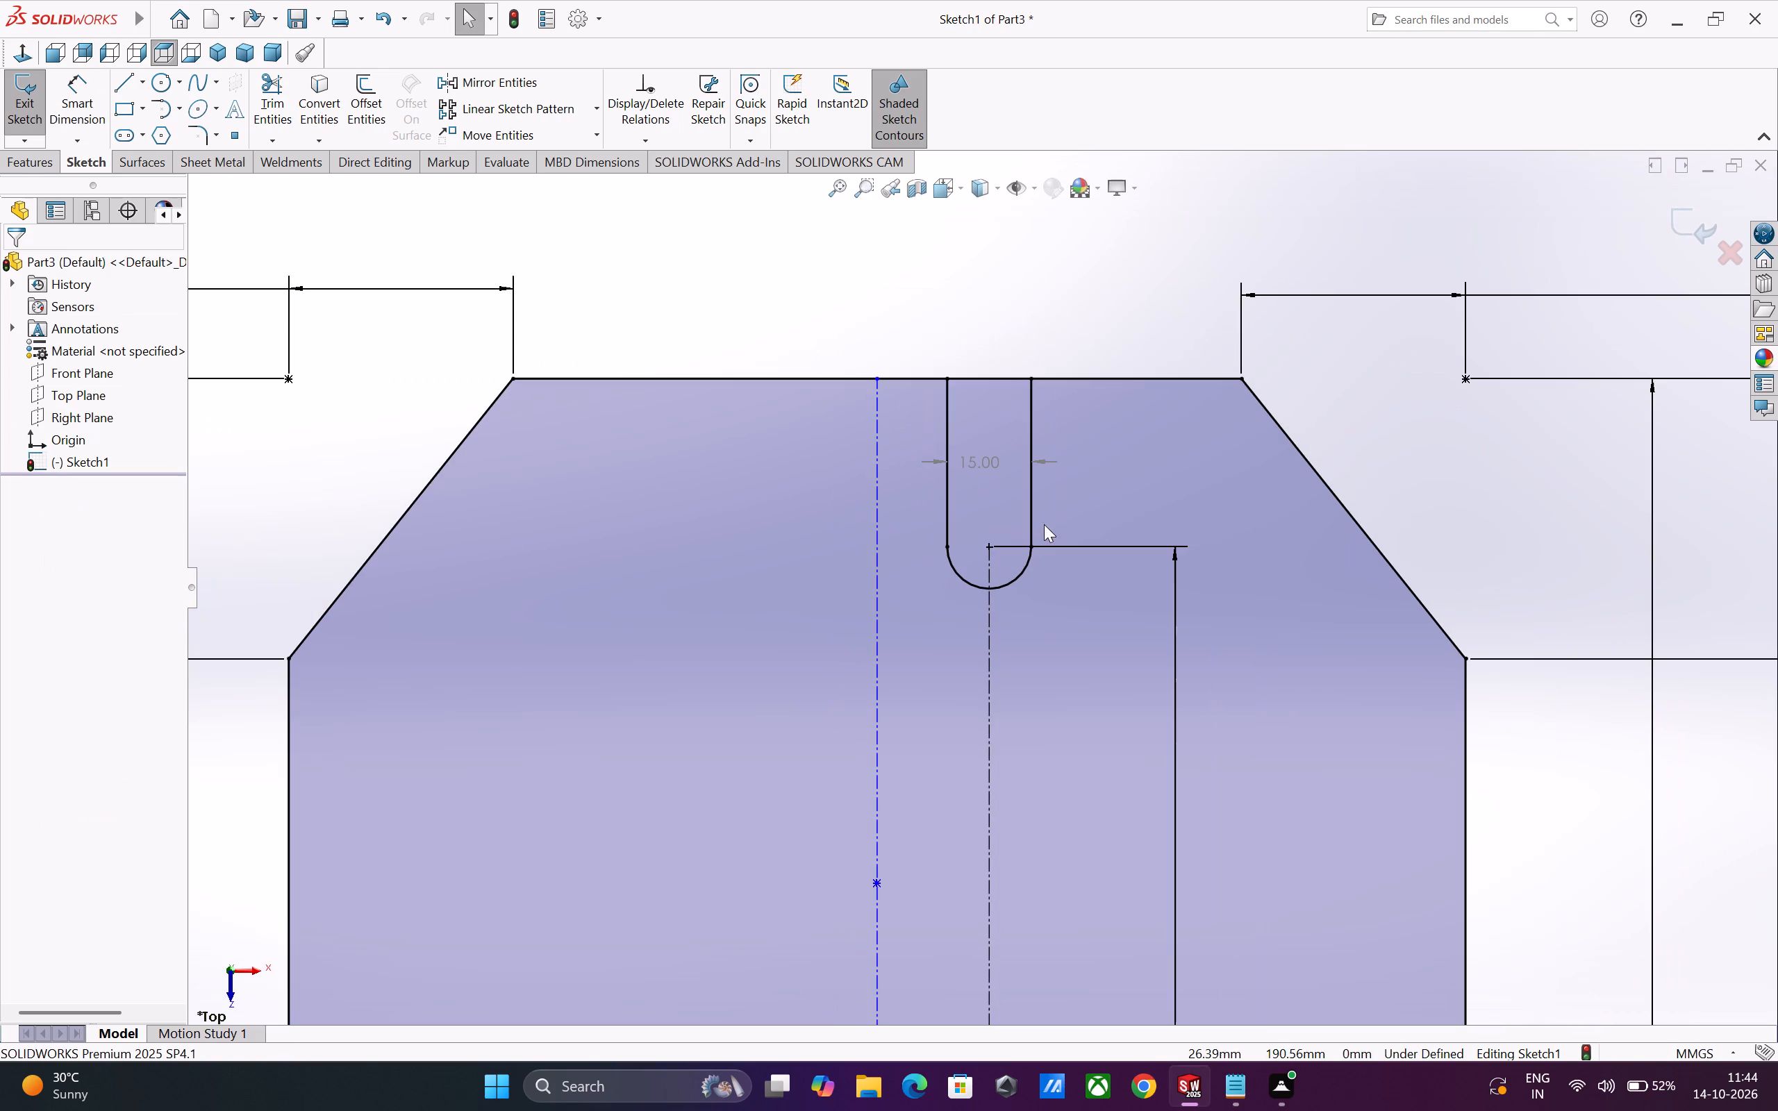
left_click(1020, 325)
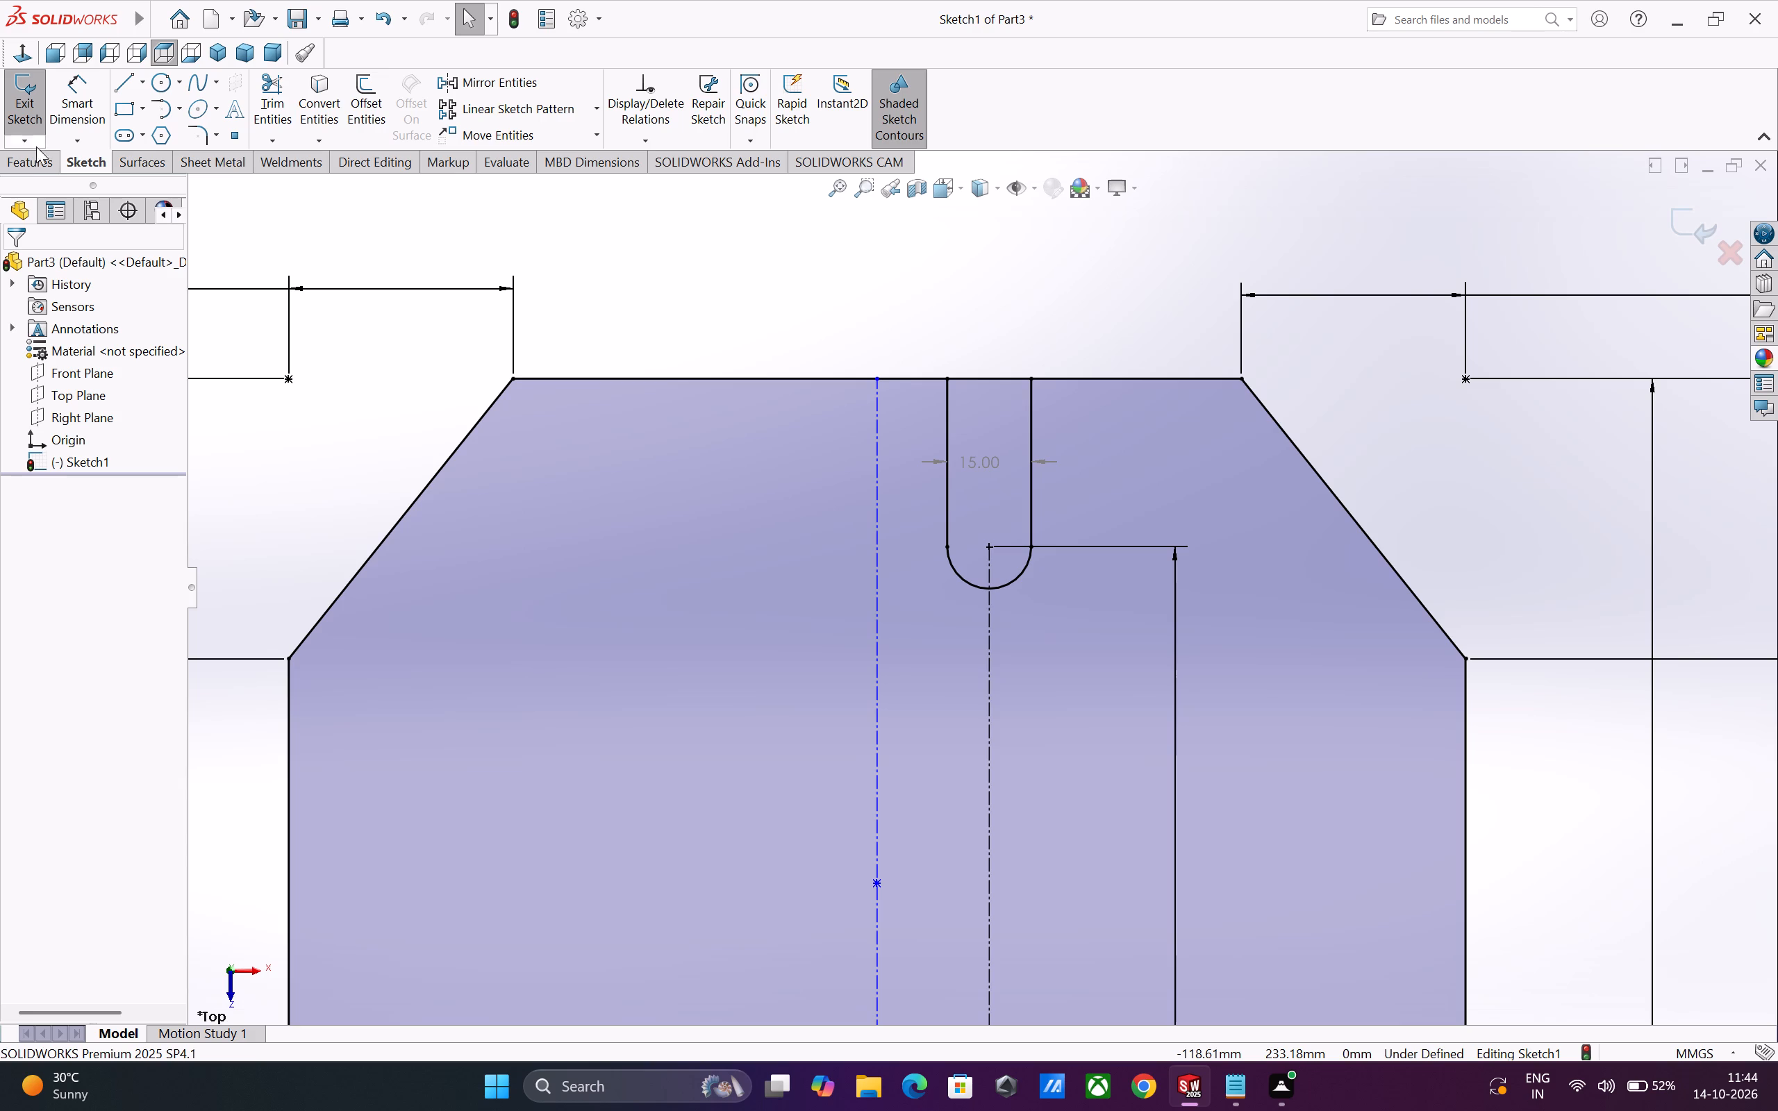
Extrude the slotted plate profile region as a blind boss with a depth of 30 mm.
left_click(28, 156)
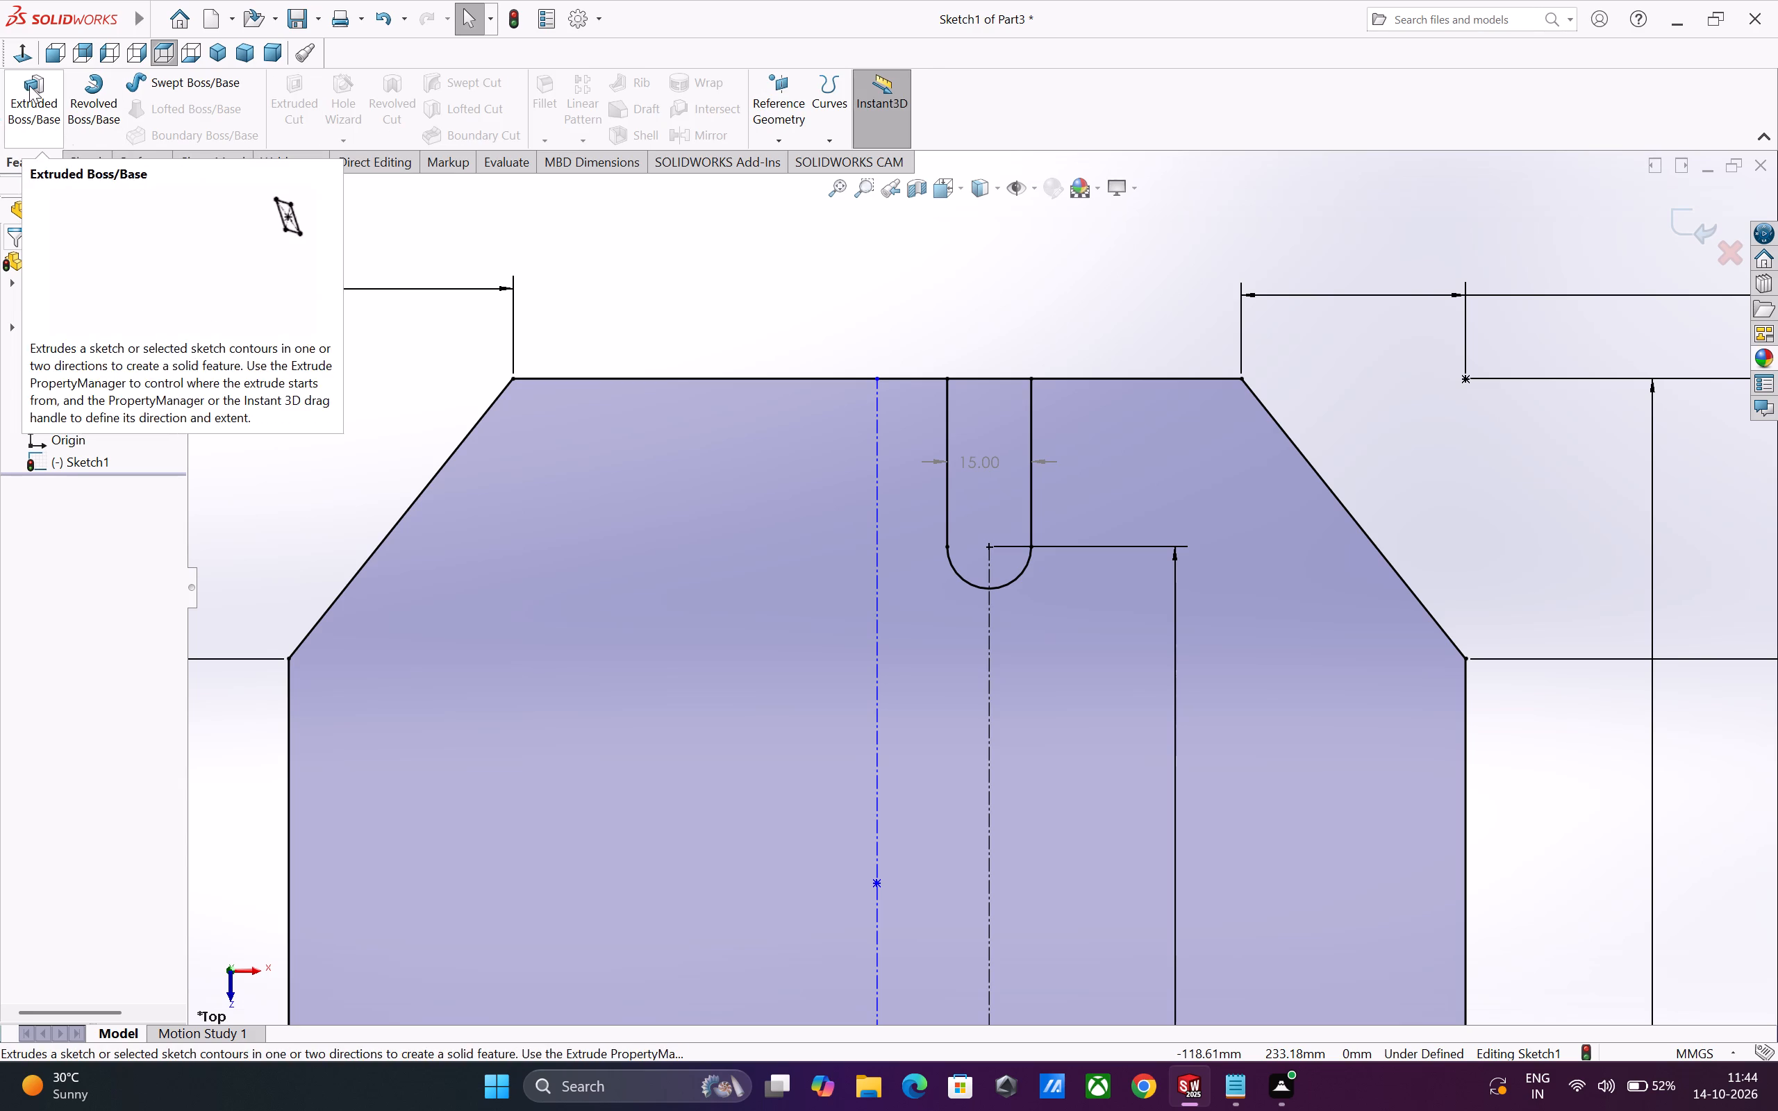
left_click(29, 85)
scroll(672, 581, "up", 2)
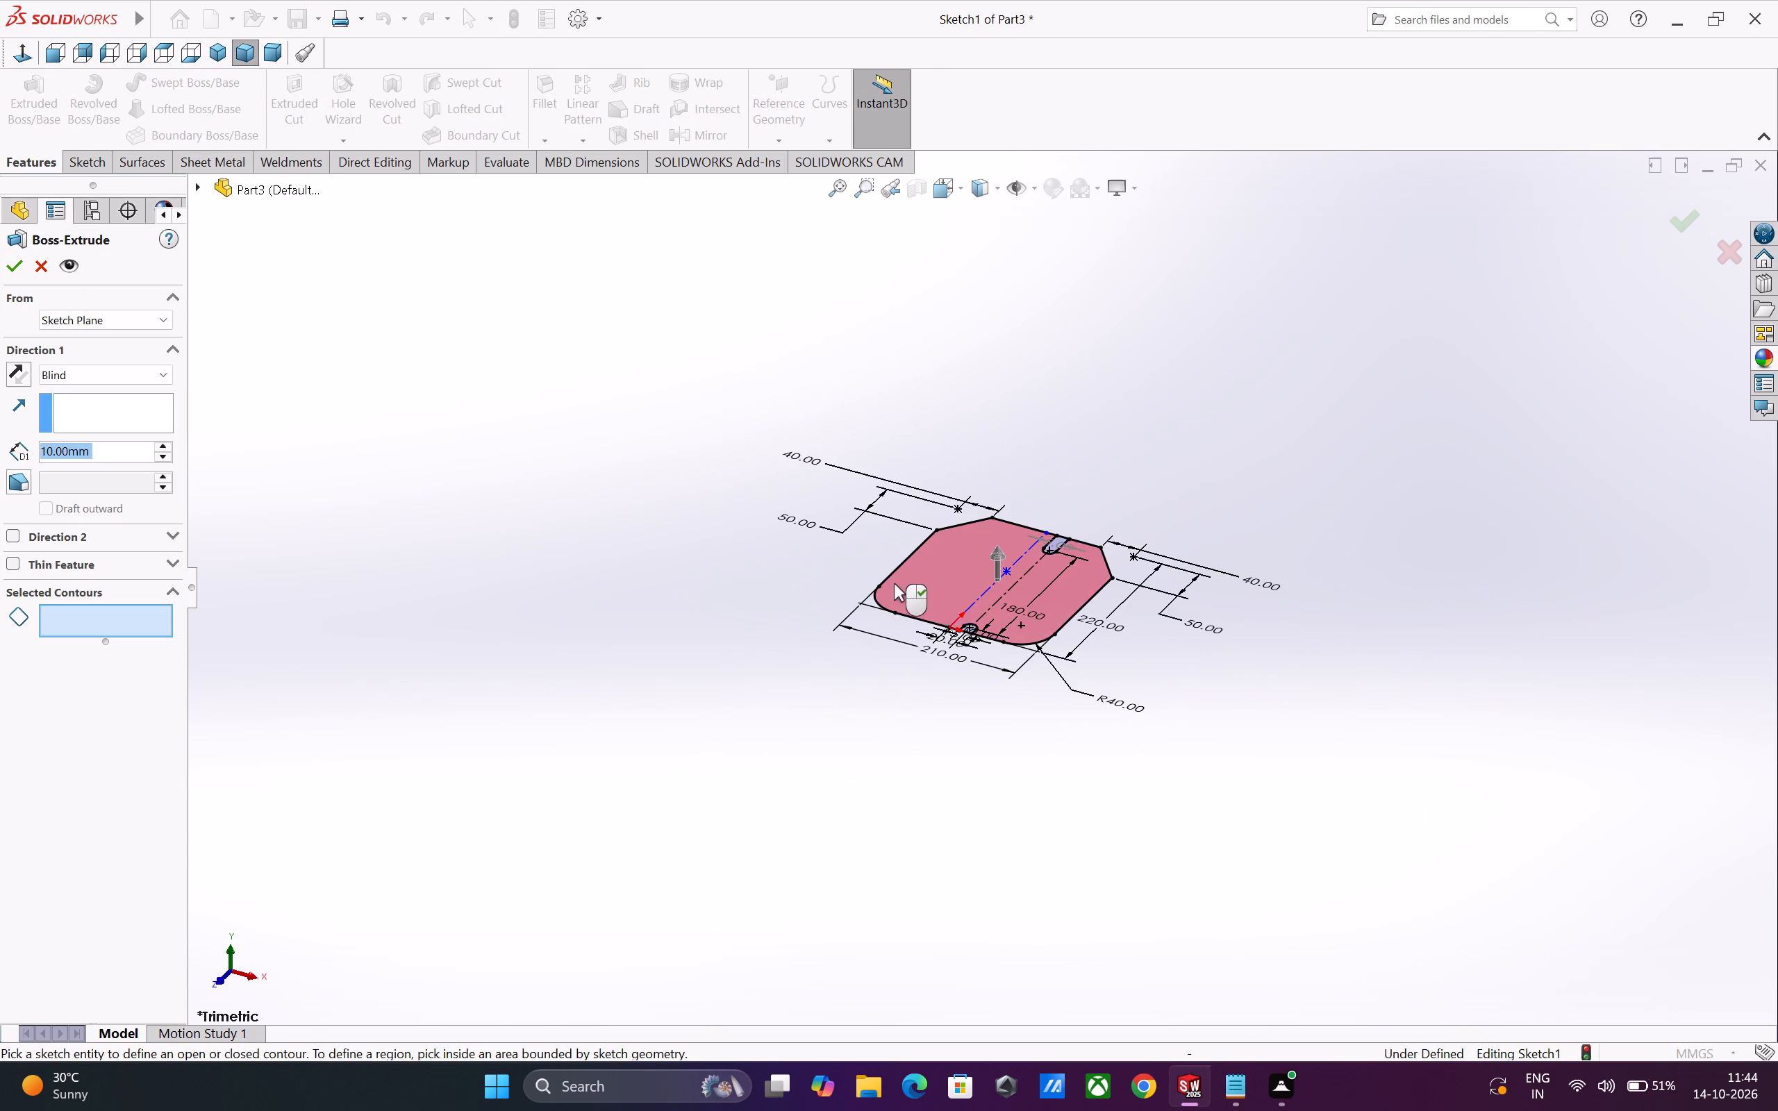
scroll(897, 578, "down", 4)
left_click(990, 605)
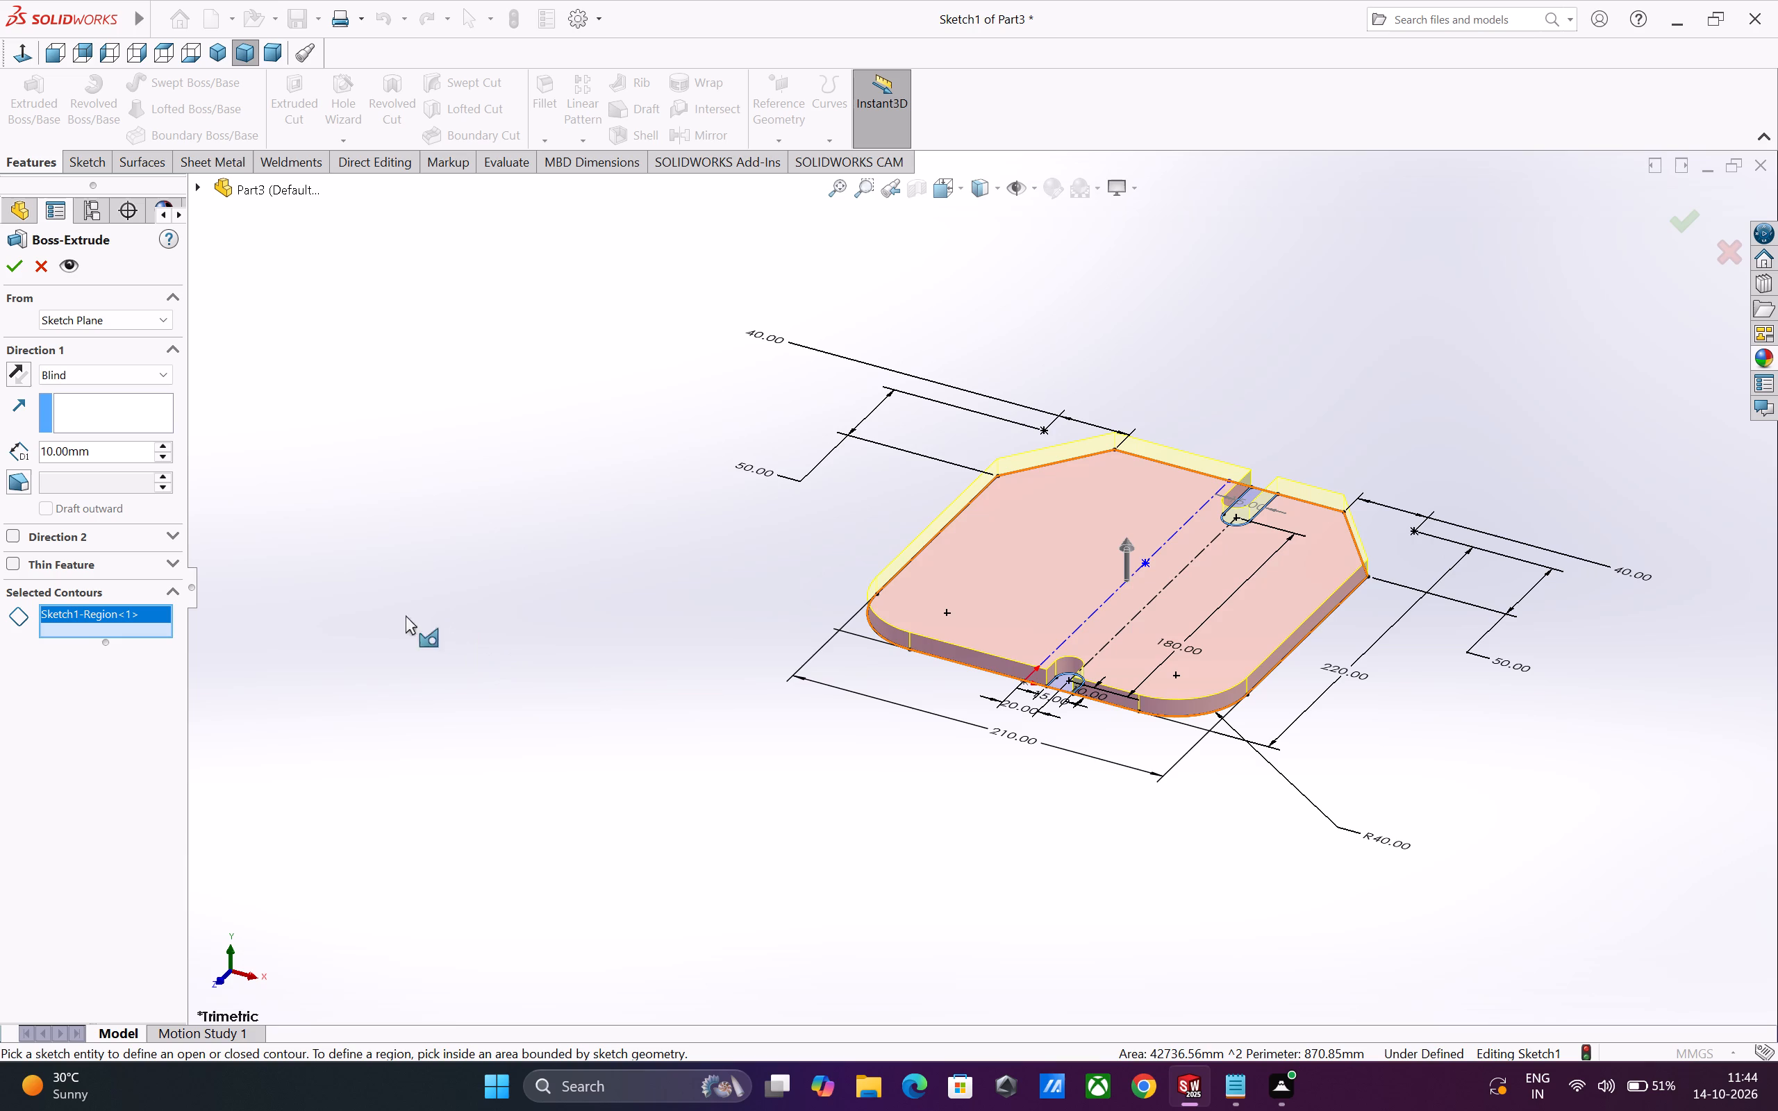
double_click(109, 456)
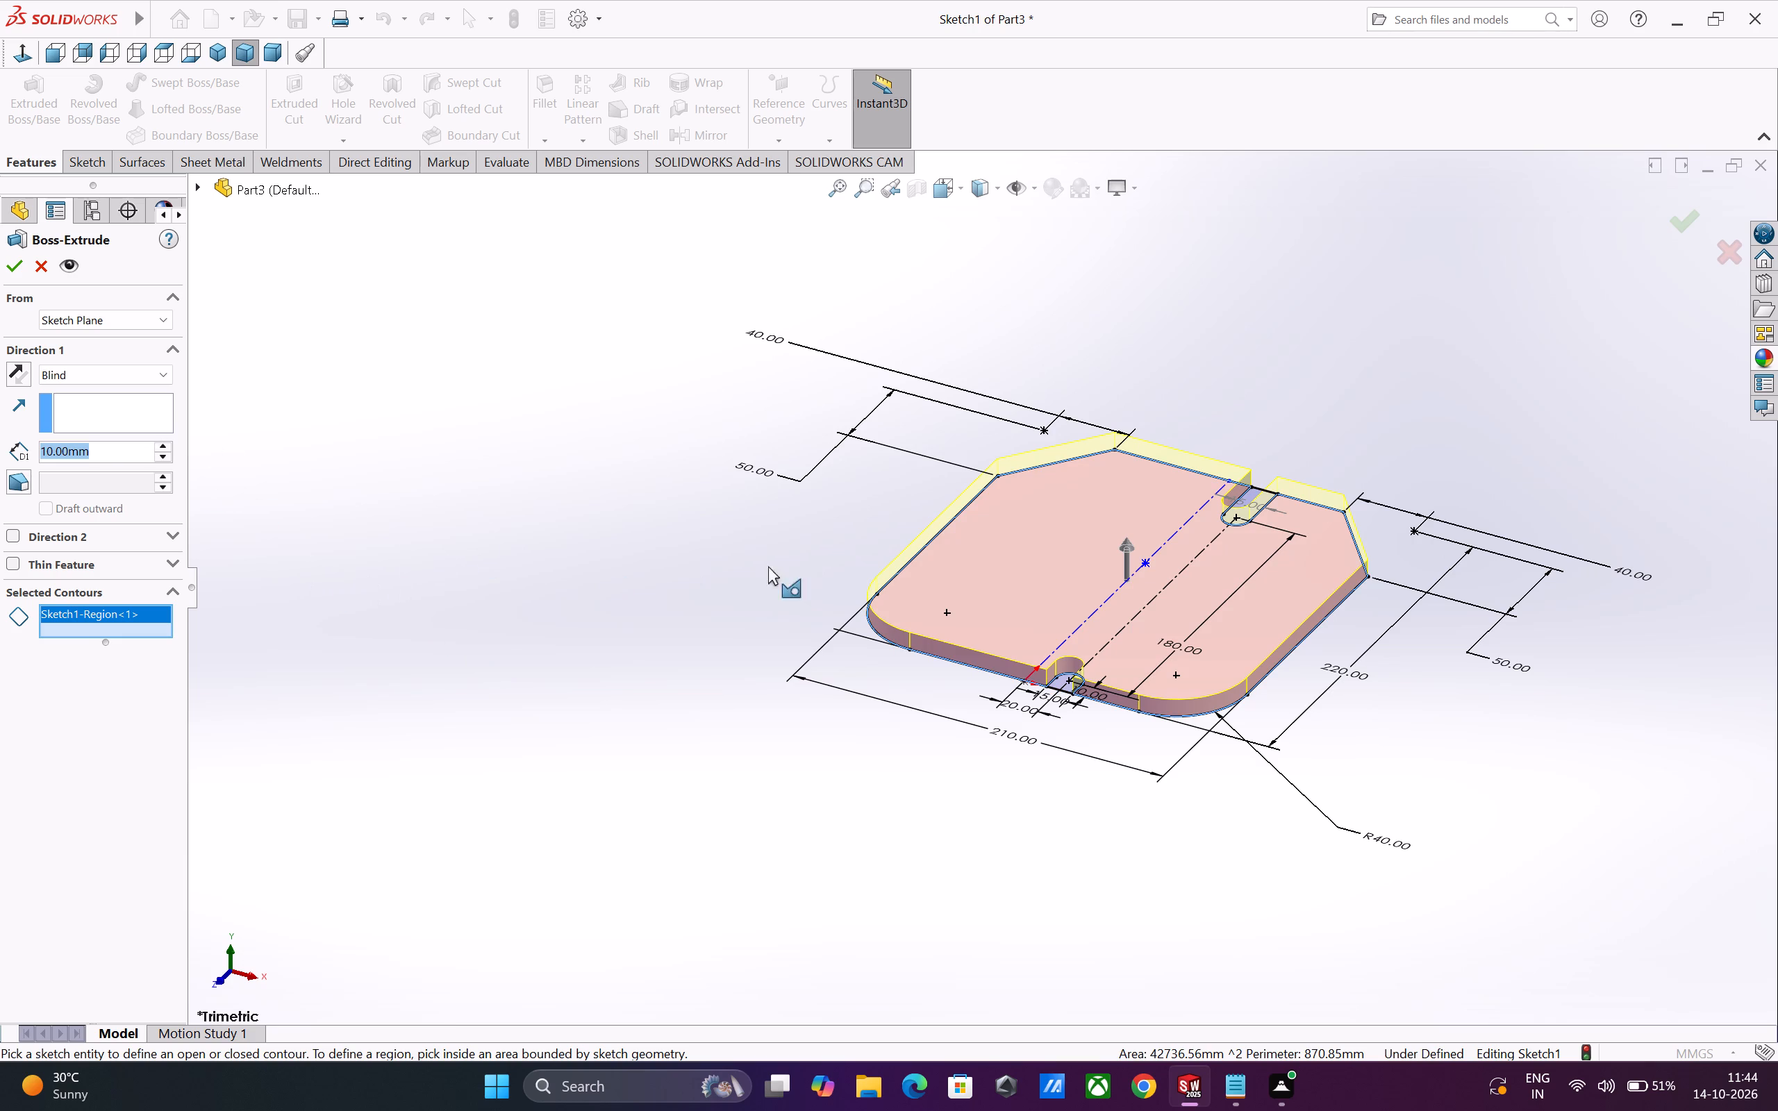
key("3")
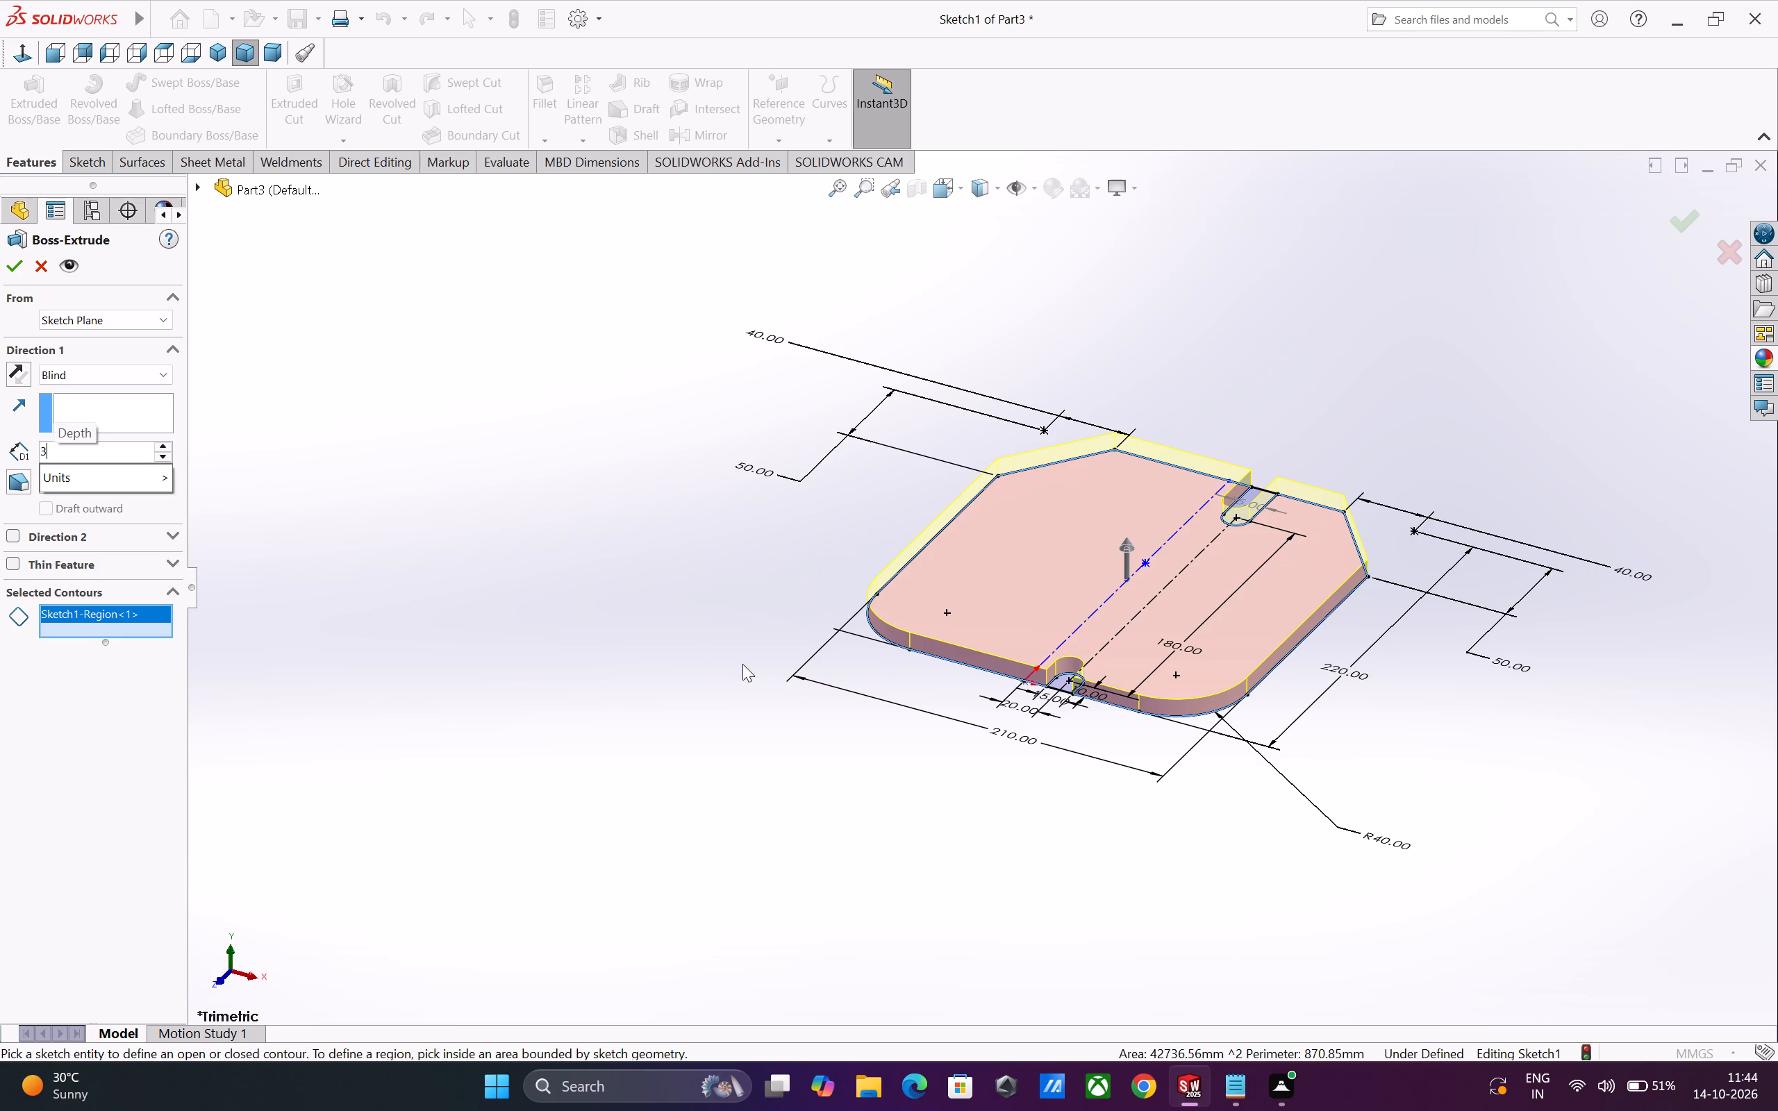
key("0")
key("Return")
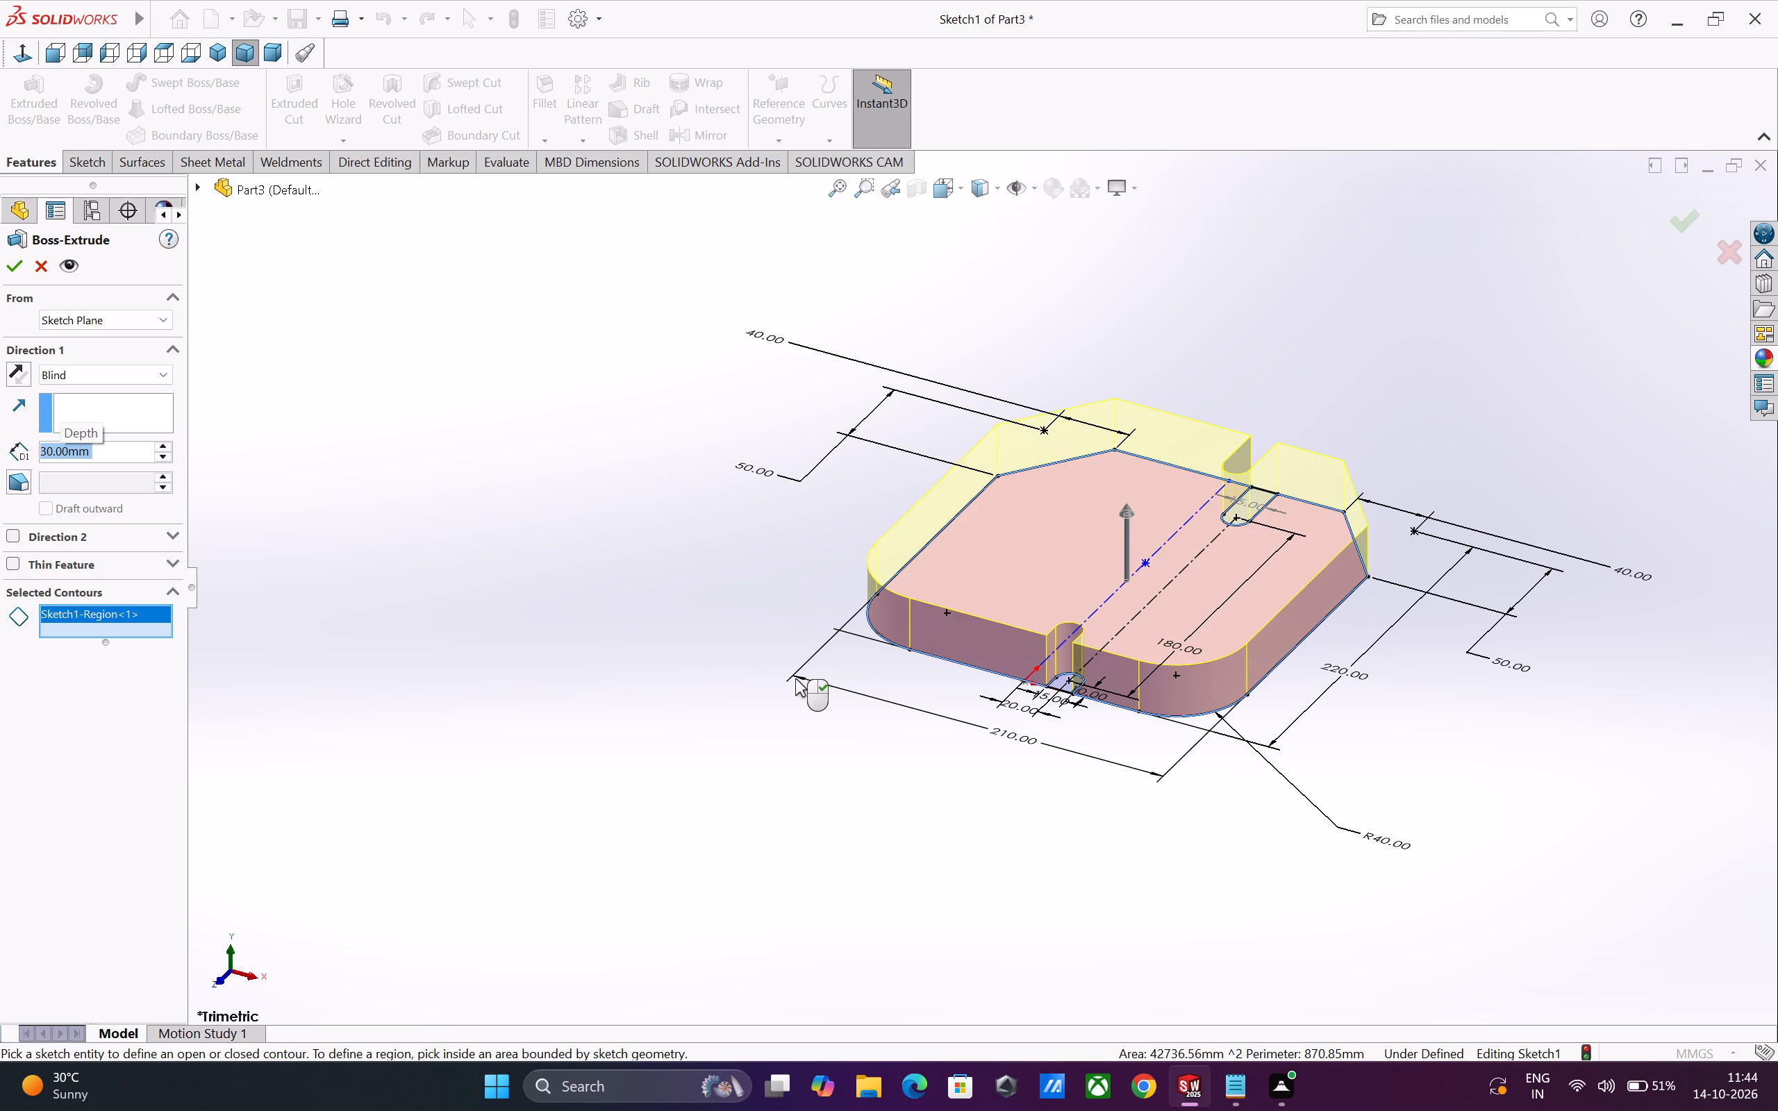
left_click(15, 273)
left_click(617, 596)
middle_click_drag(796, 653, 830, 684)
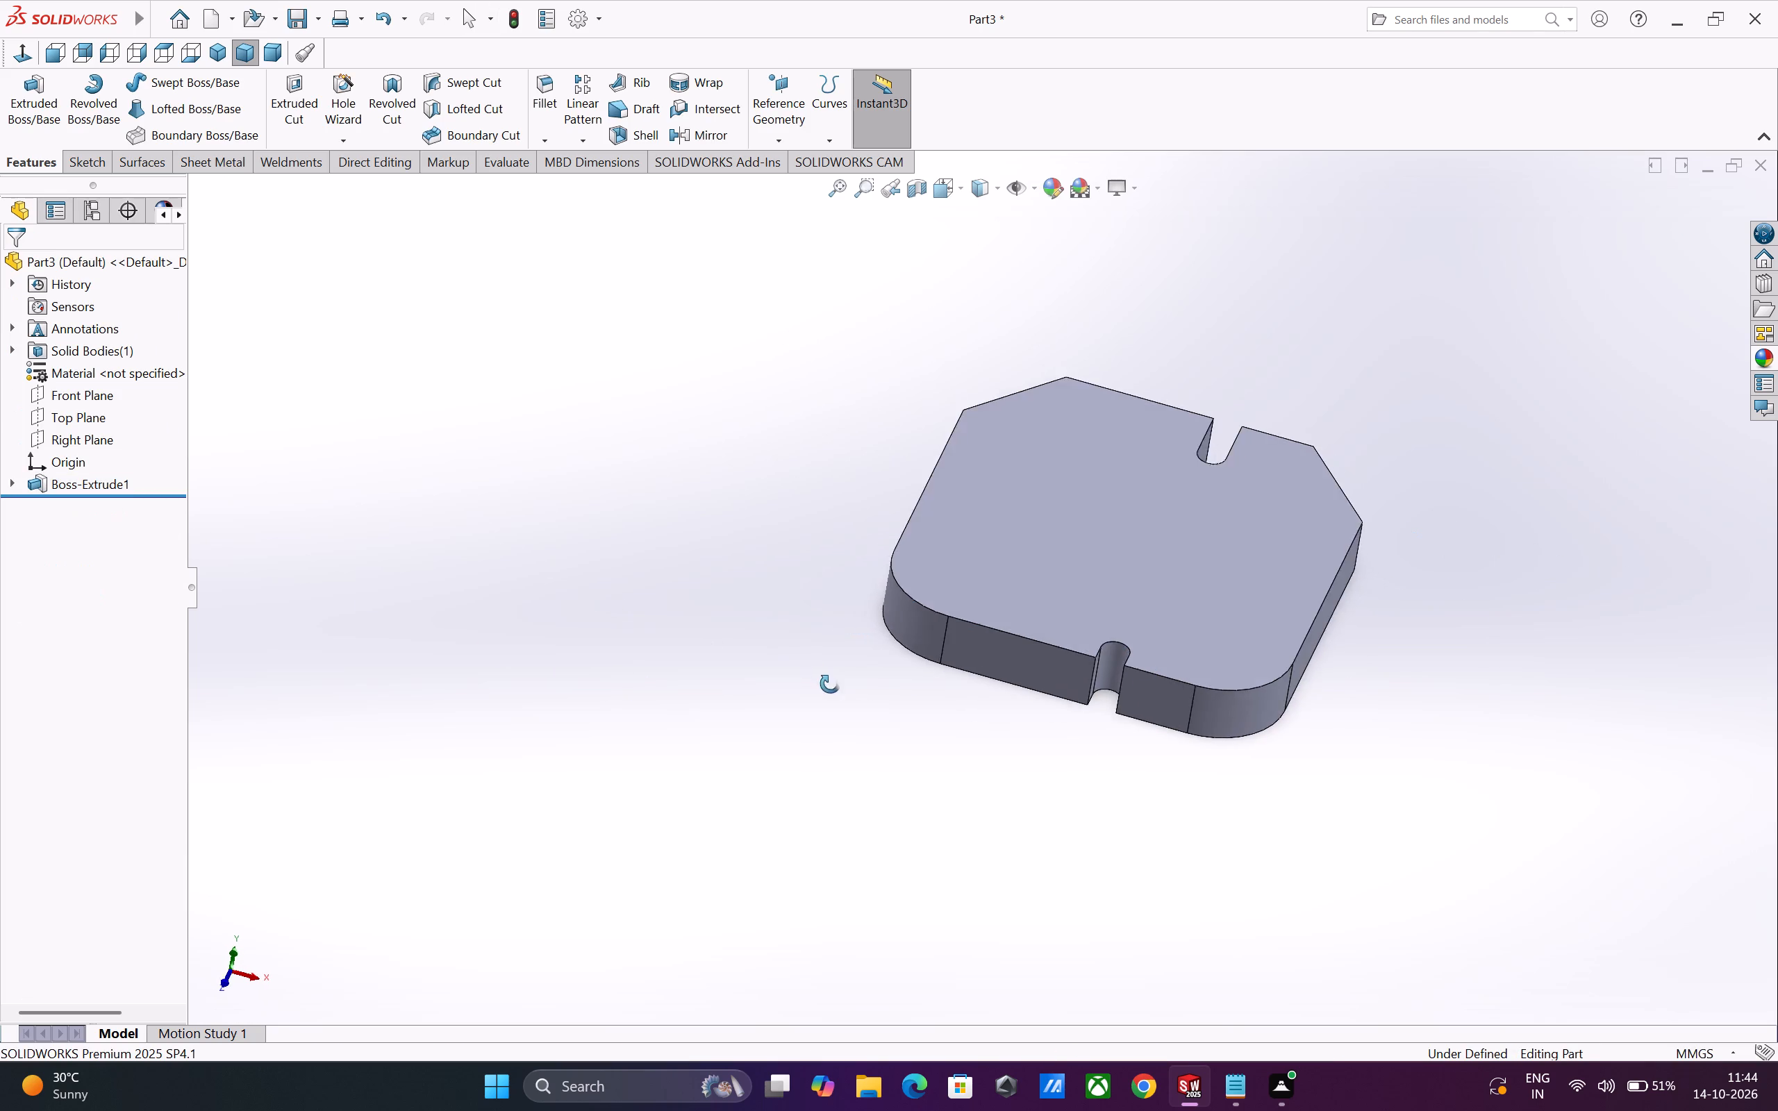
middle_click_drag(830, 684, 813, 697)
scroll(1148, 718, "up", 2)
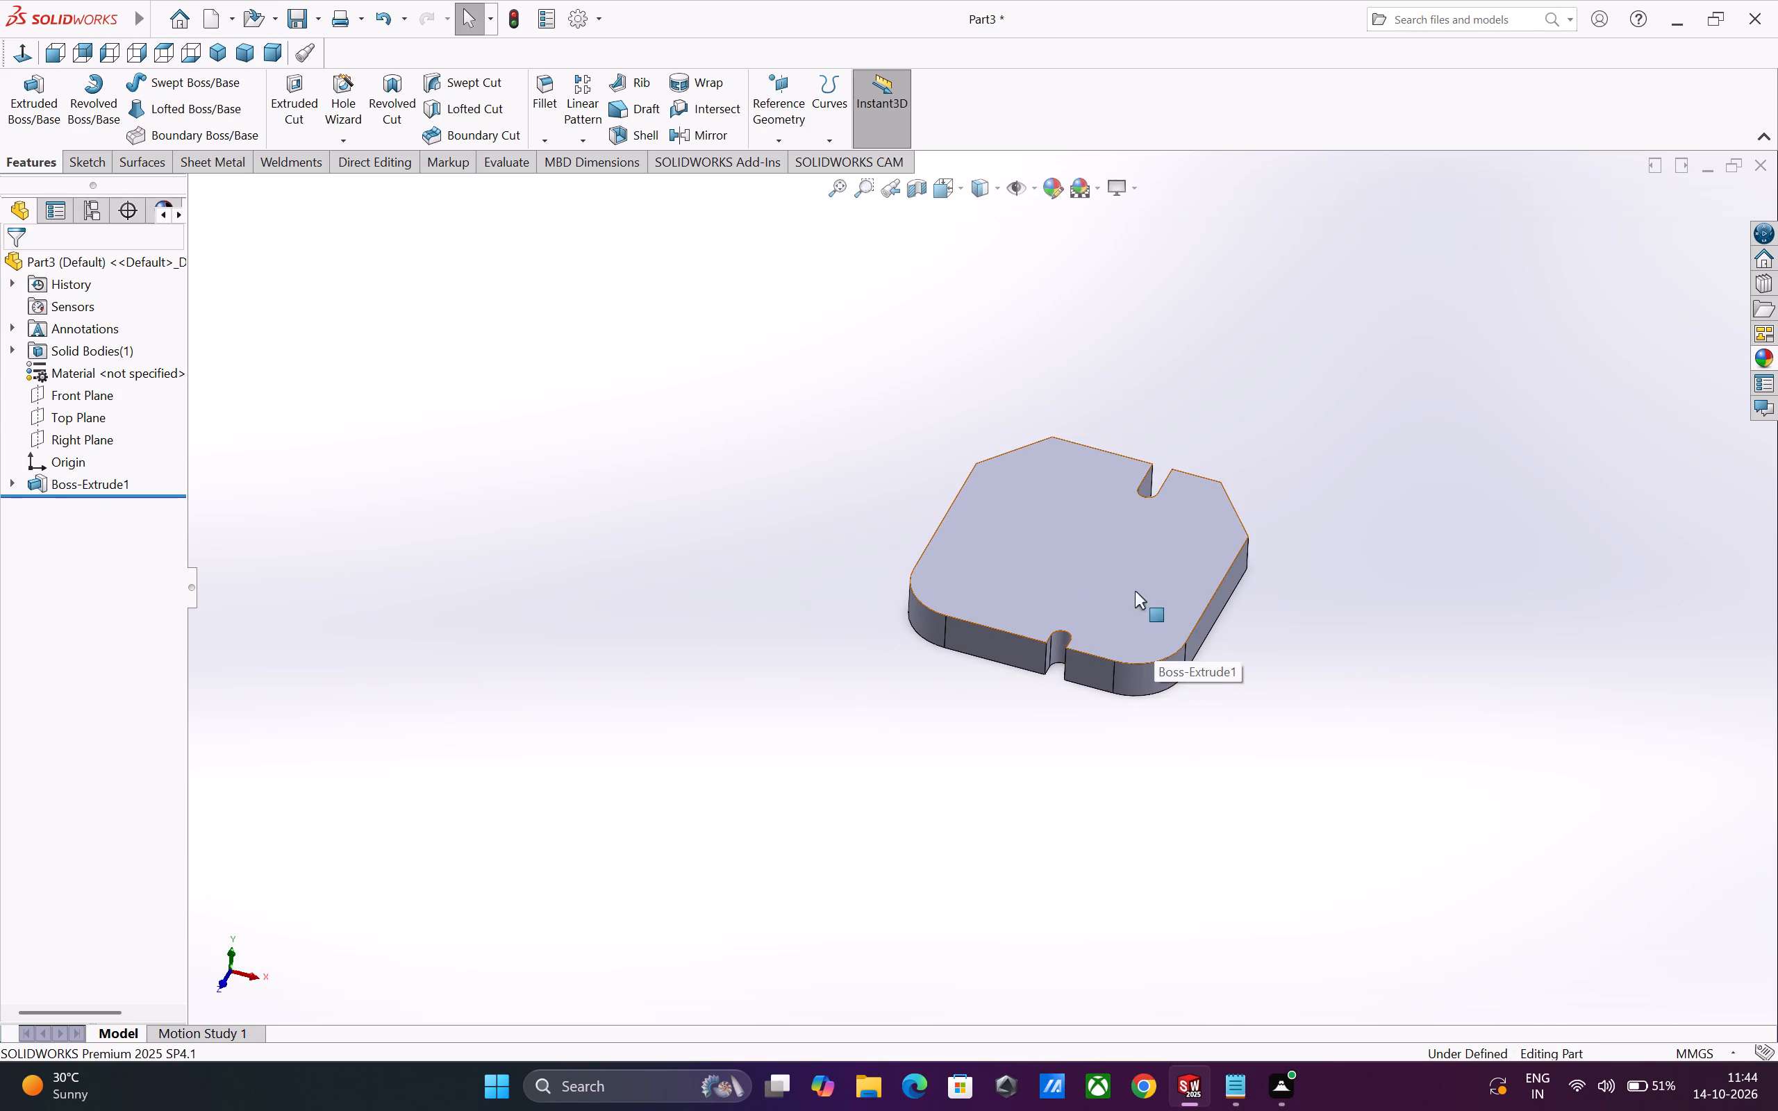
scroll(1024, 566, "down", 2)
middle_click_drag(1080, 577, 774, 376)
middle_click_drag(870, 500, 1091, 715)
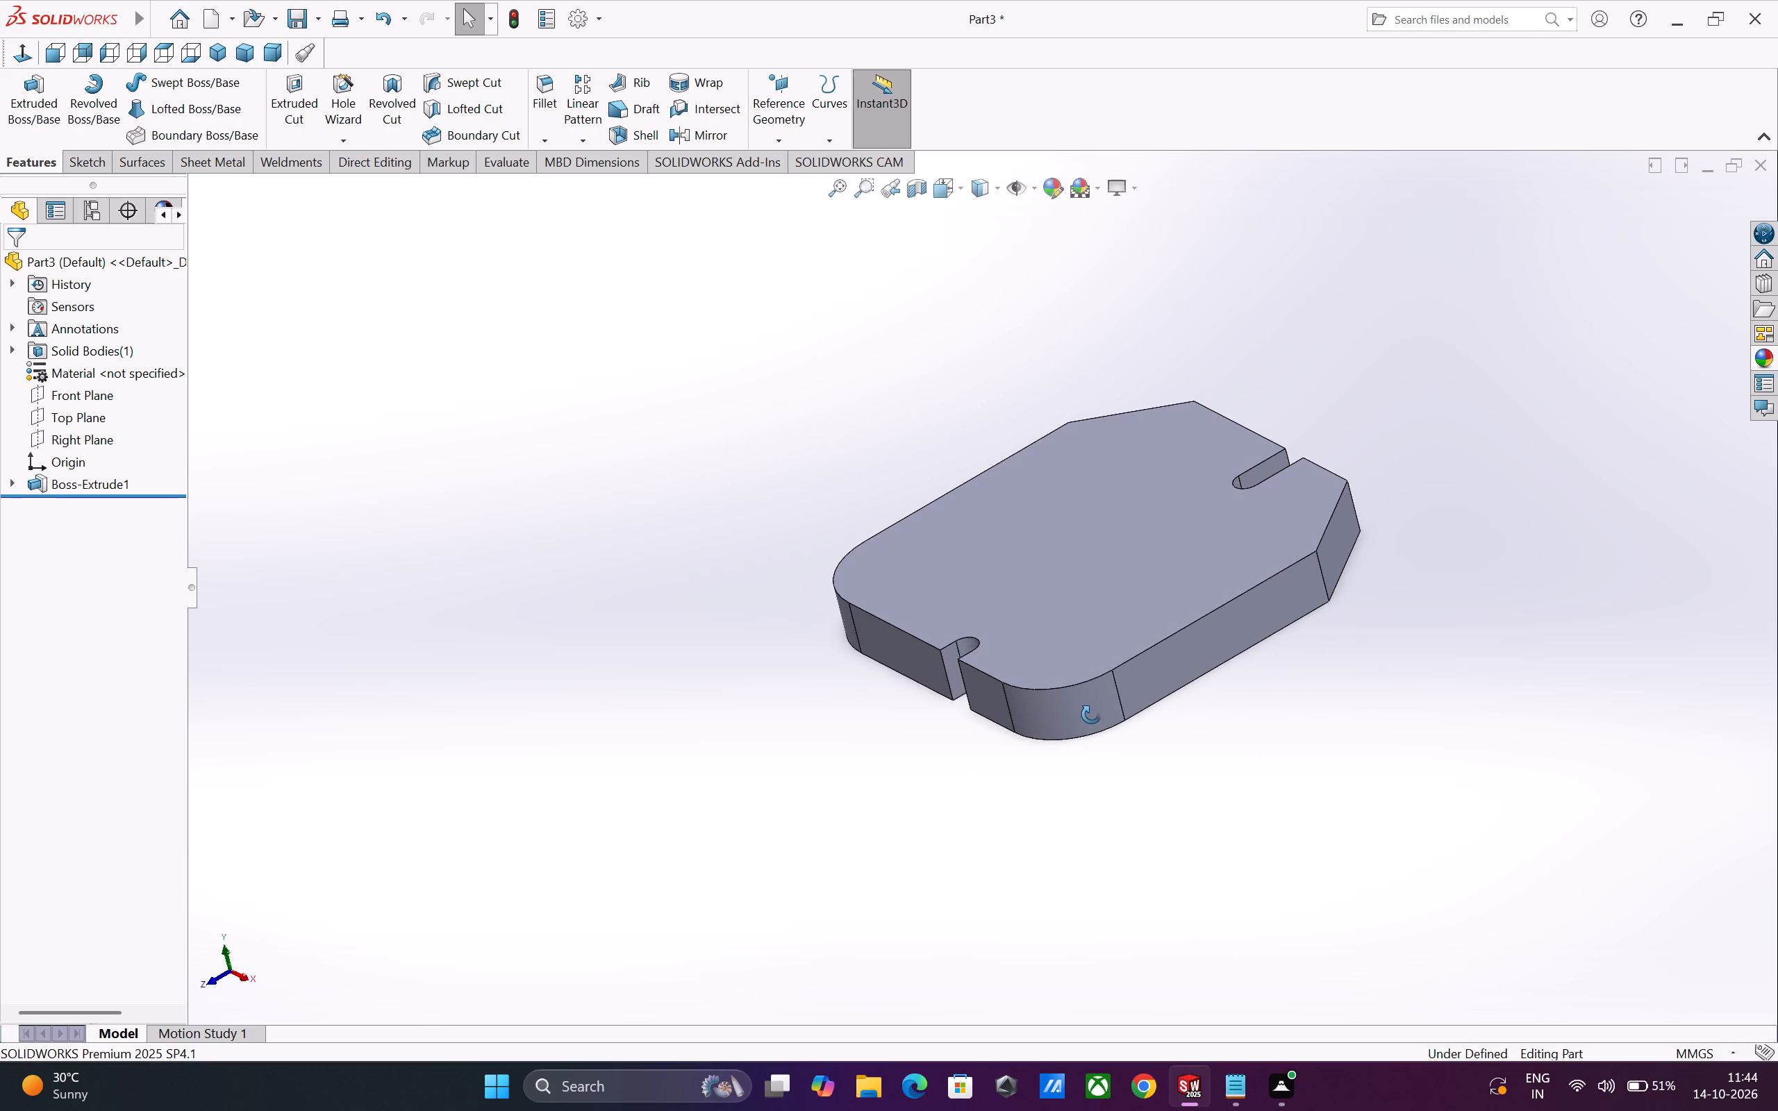
Examine the extruded plate's faces, corners and edge slots from several angles.
middle_click_drag(1091, 715, 1092, 715)
scroll(1092, 715, "up", 2)
scroll(1076, 589, "down", 3)
middle_click_drag(1072, 592, 1085, 758)
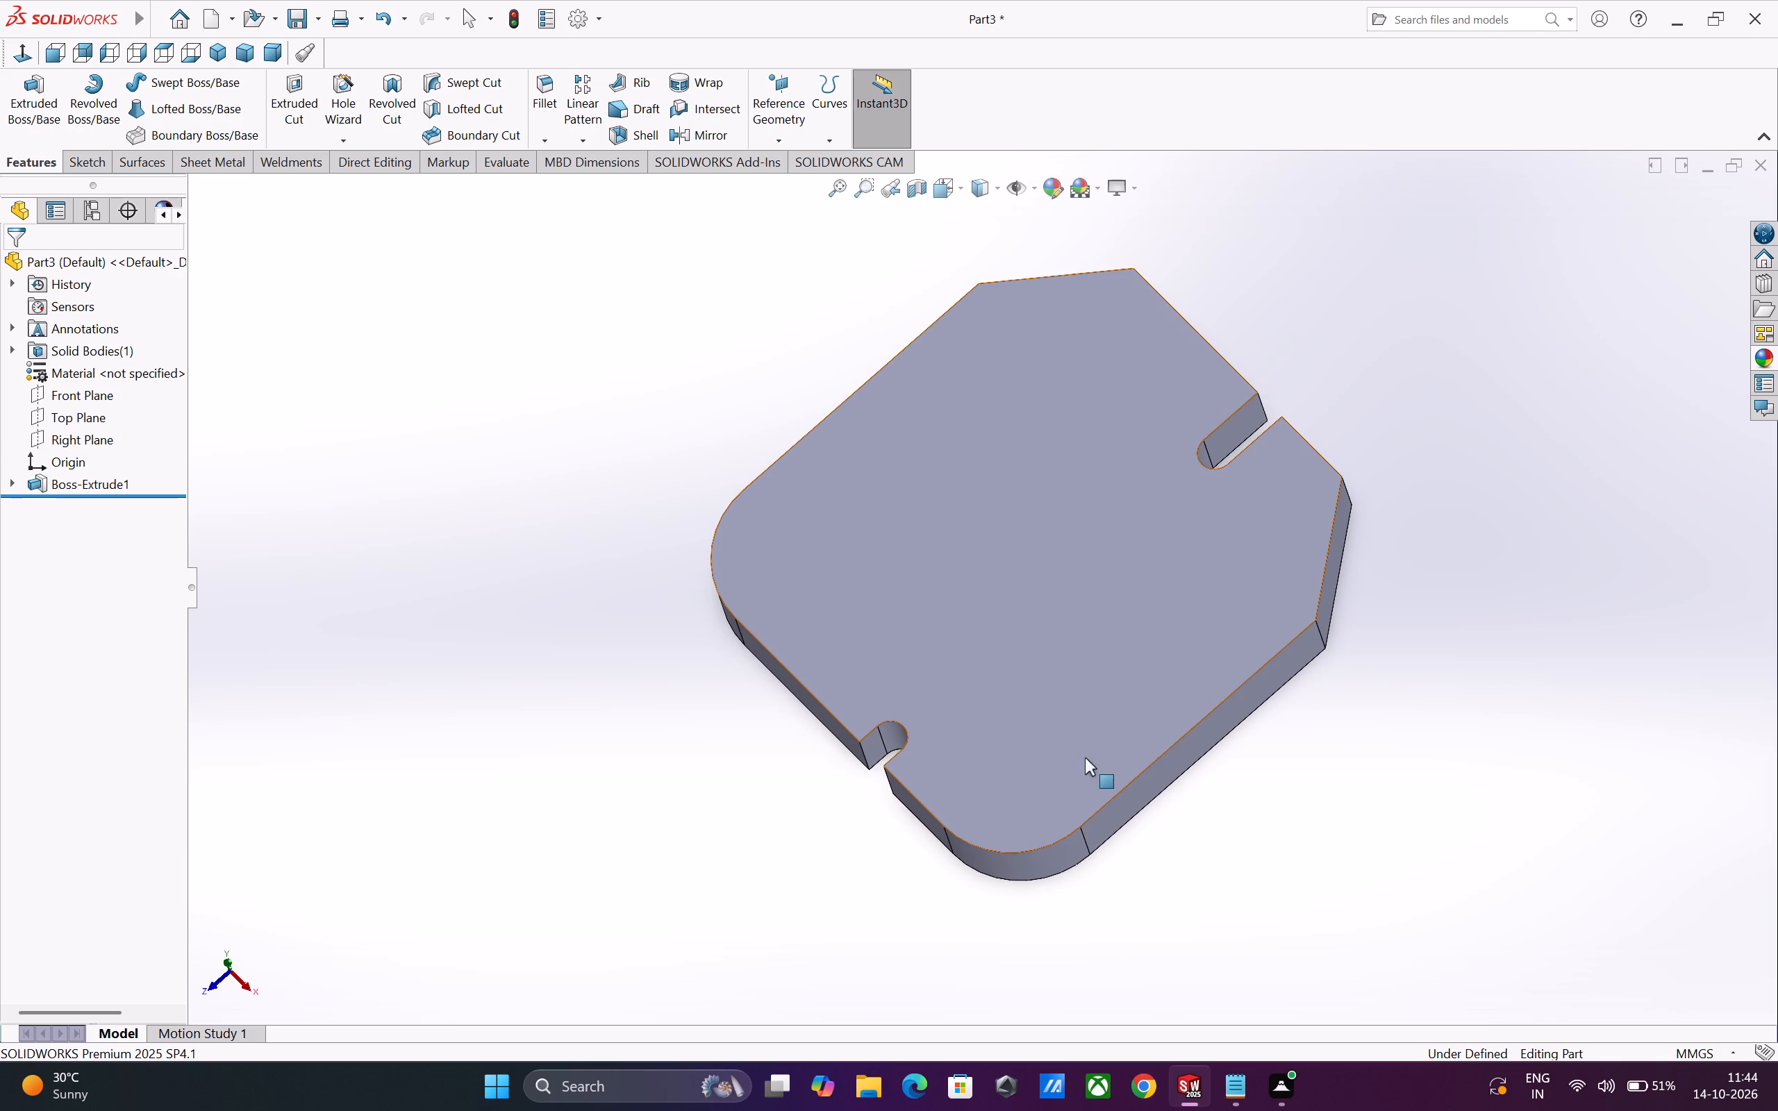
scroll(1063, 676, "down", 1)
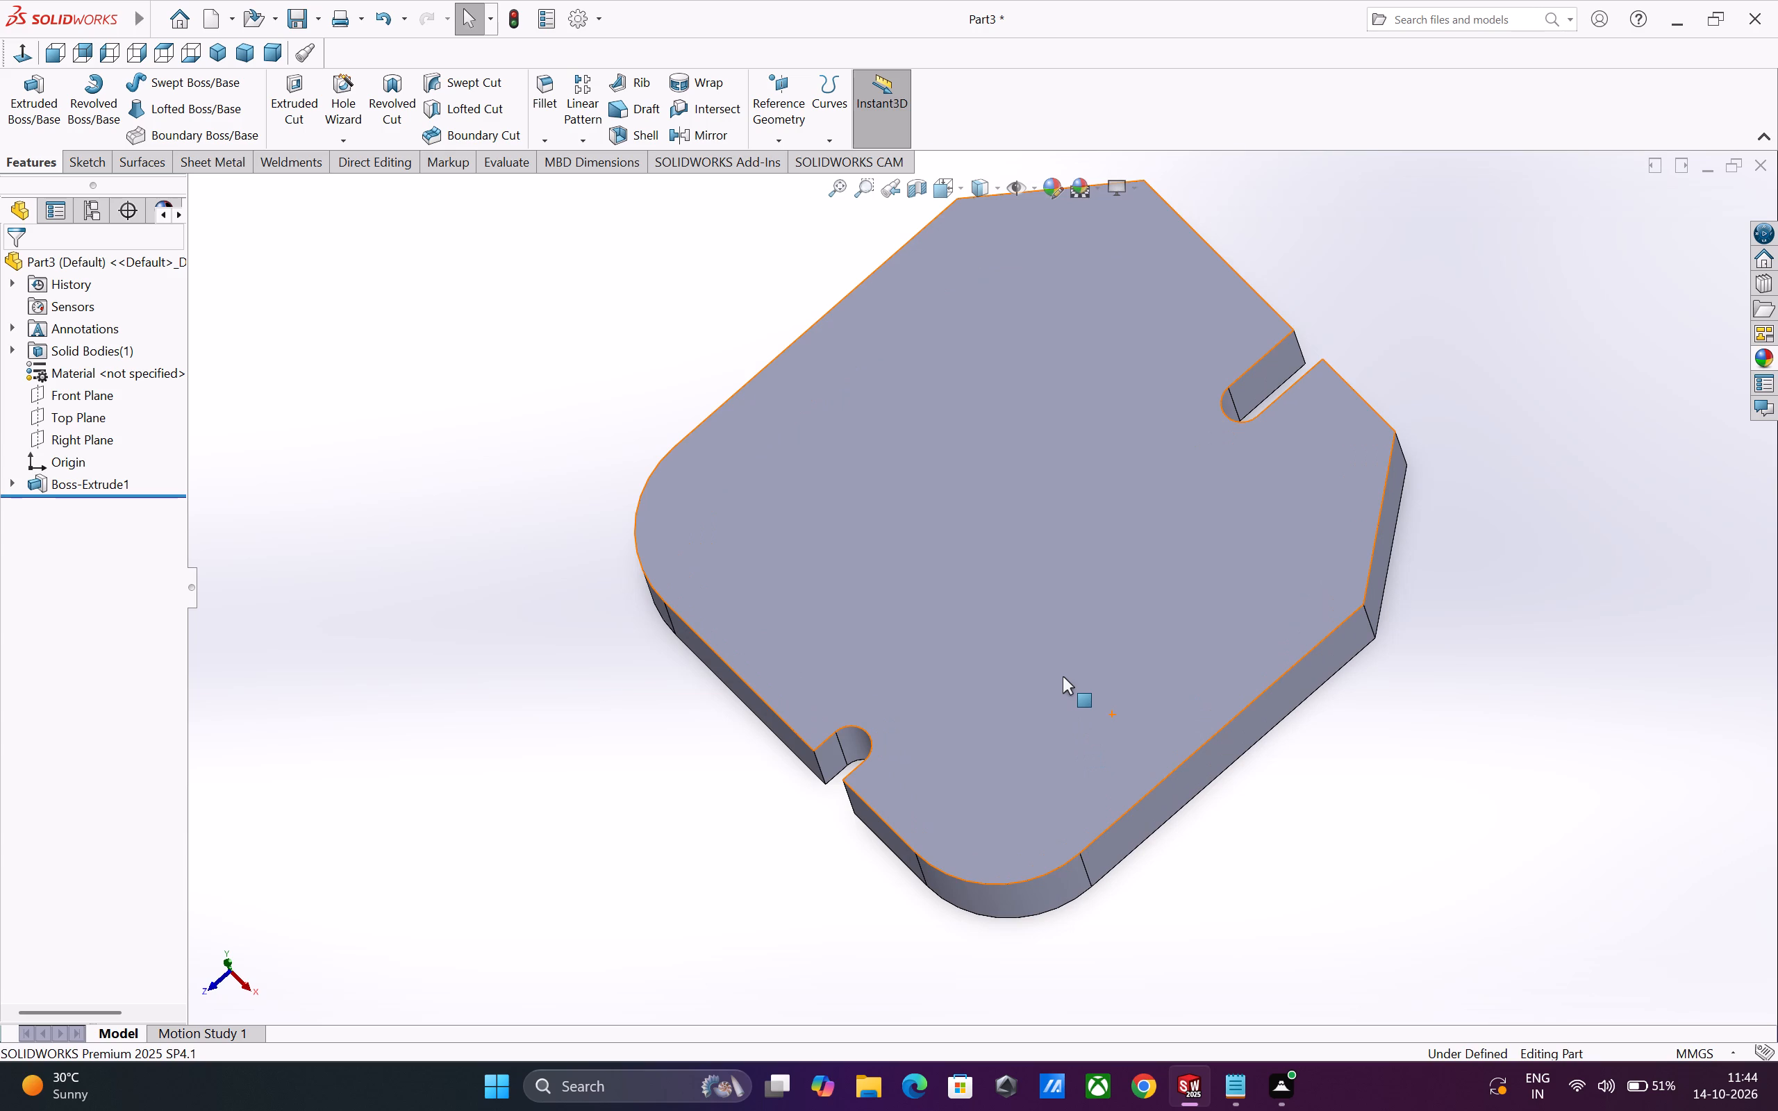
scroll(1063, 676, "down", 2)
scroll(1061, 678, "up", 3)
middle_click_drag(1029, 683, 1039, 685)
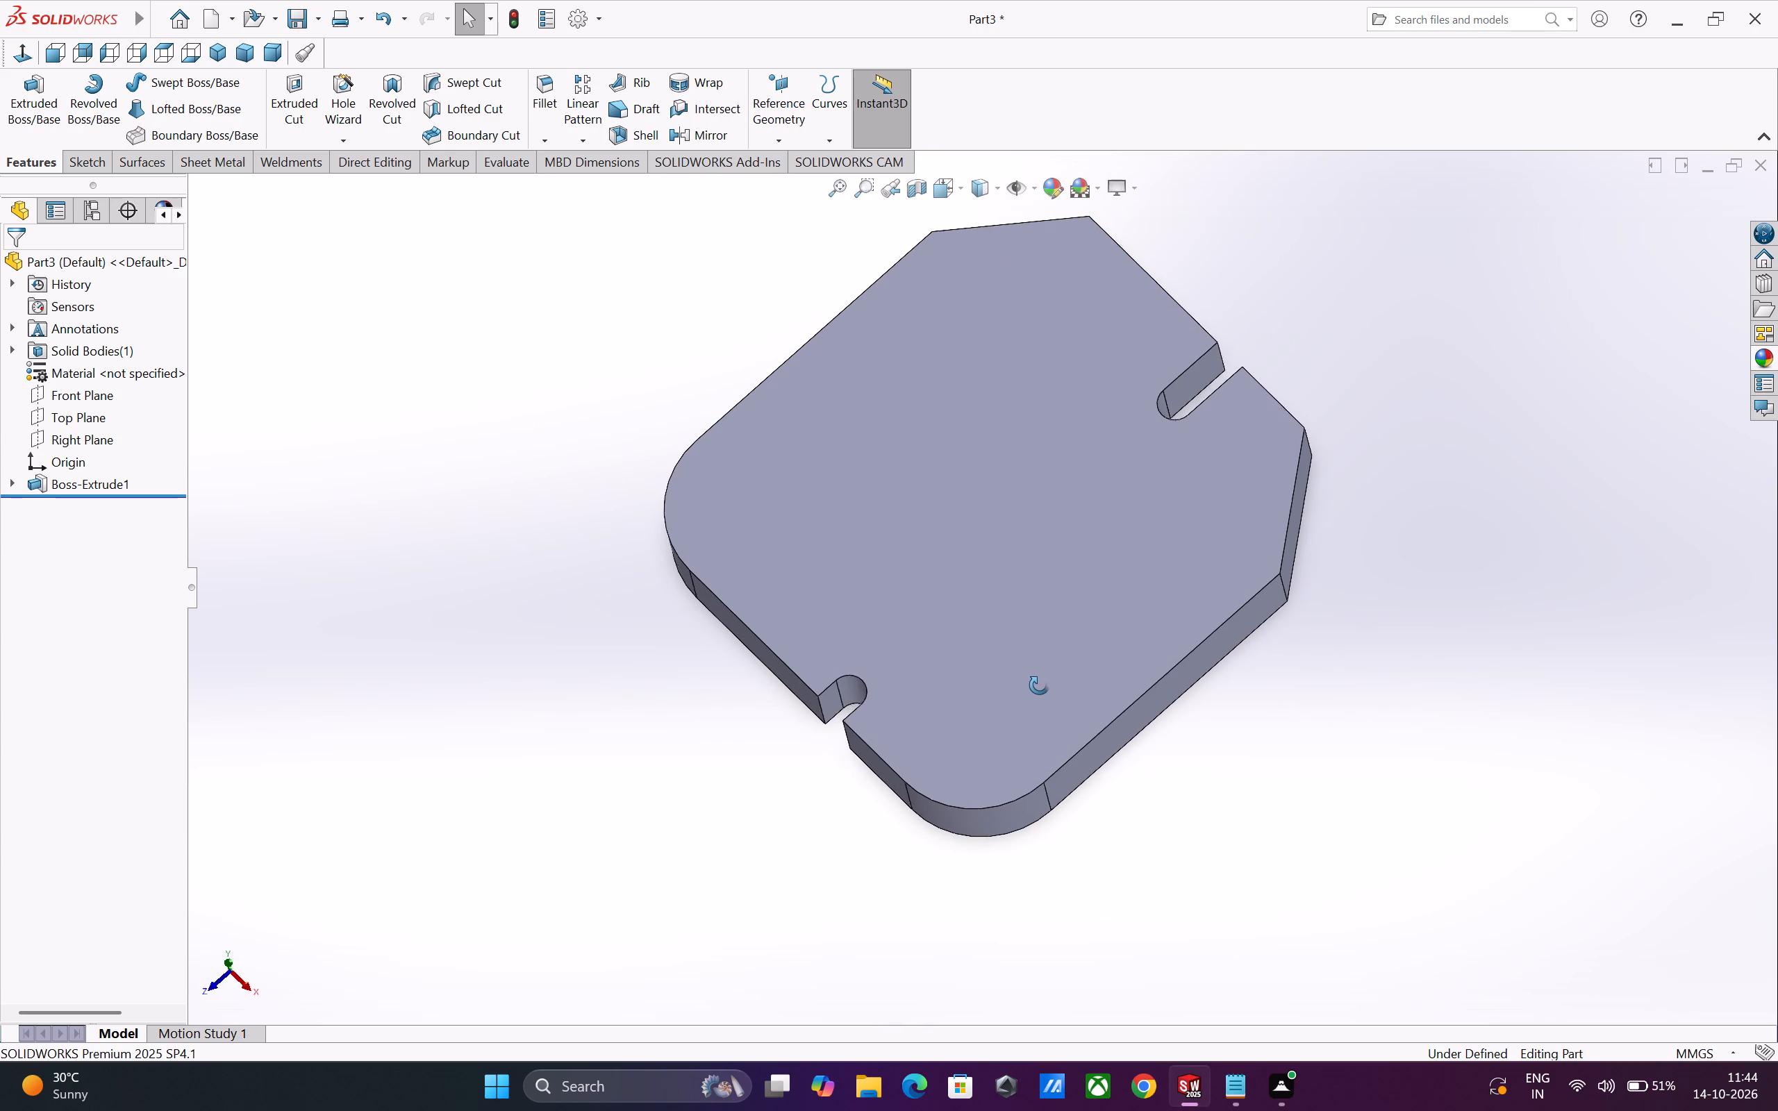
middle_click_drag(1039, 685, 1077, 724)
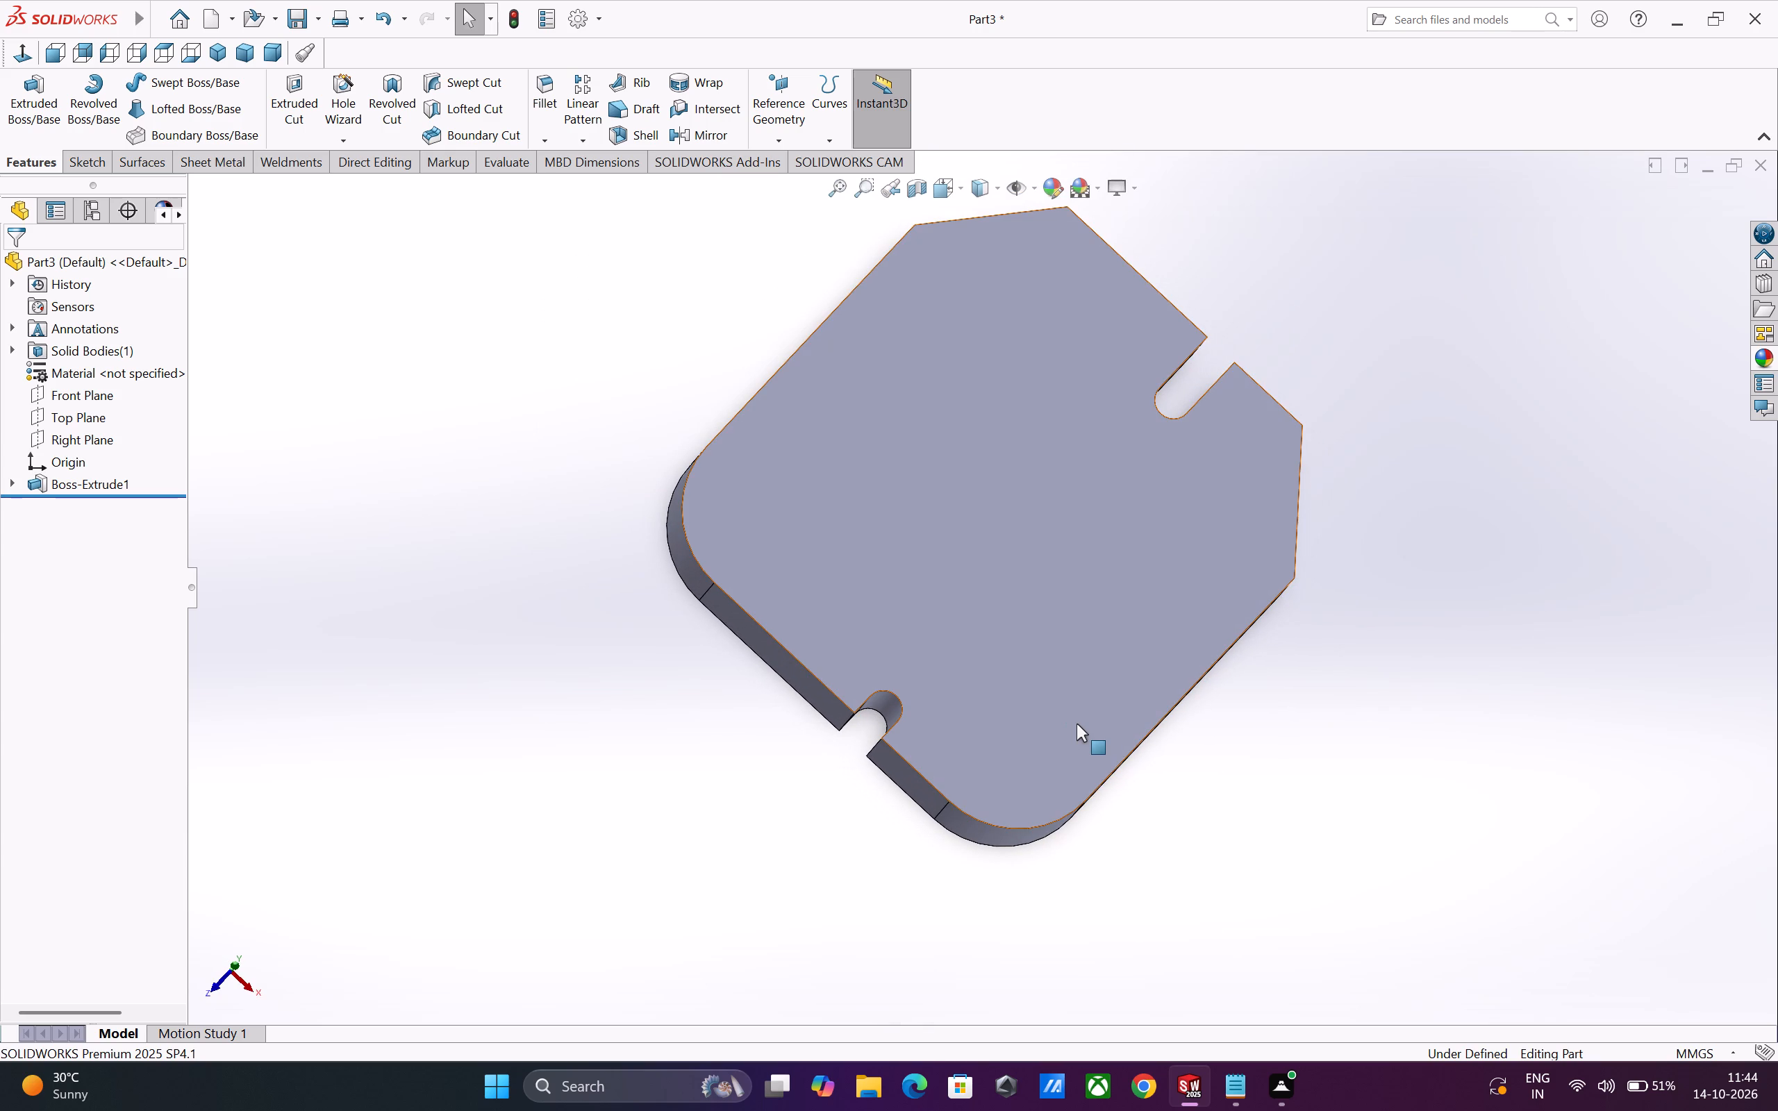
middle_click_drag(1068, 696, 1037, 711)
scroll(1037, 711, "up", 2)
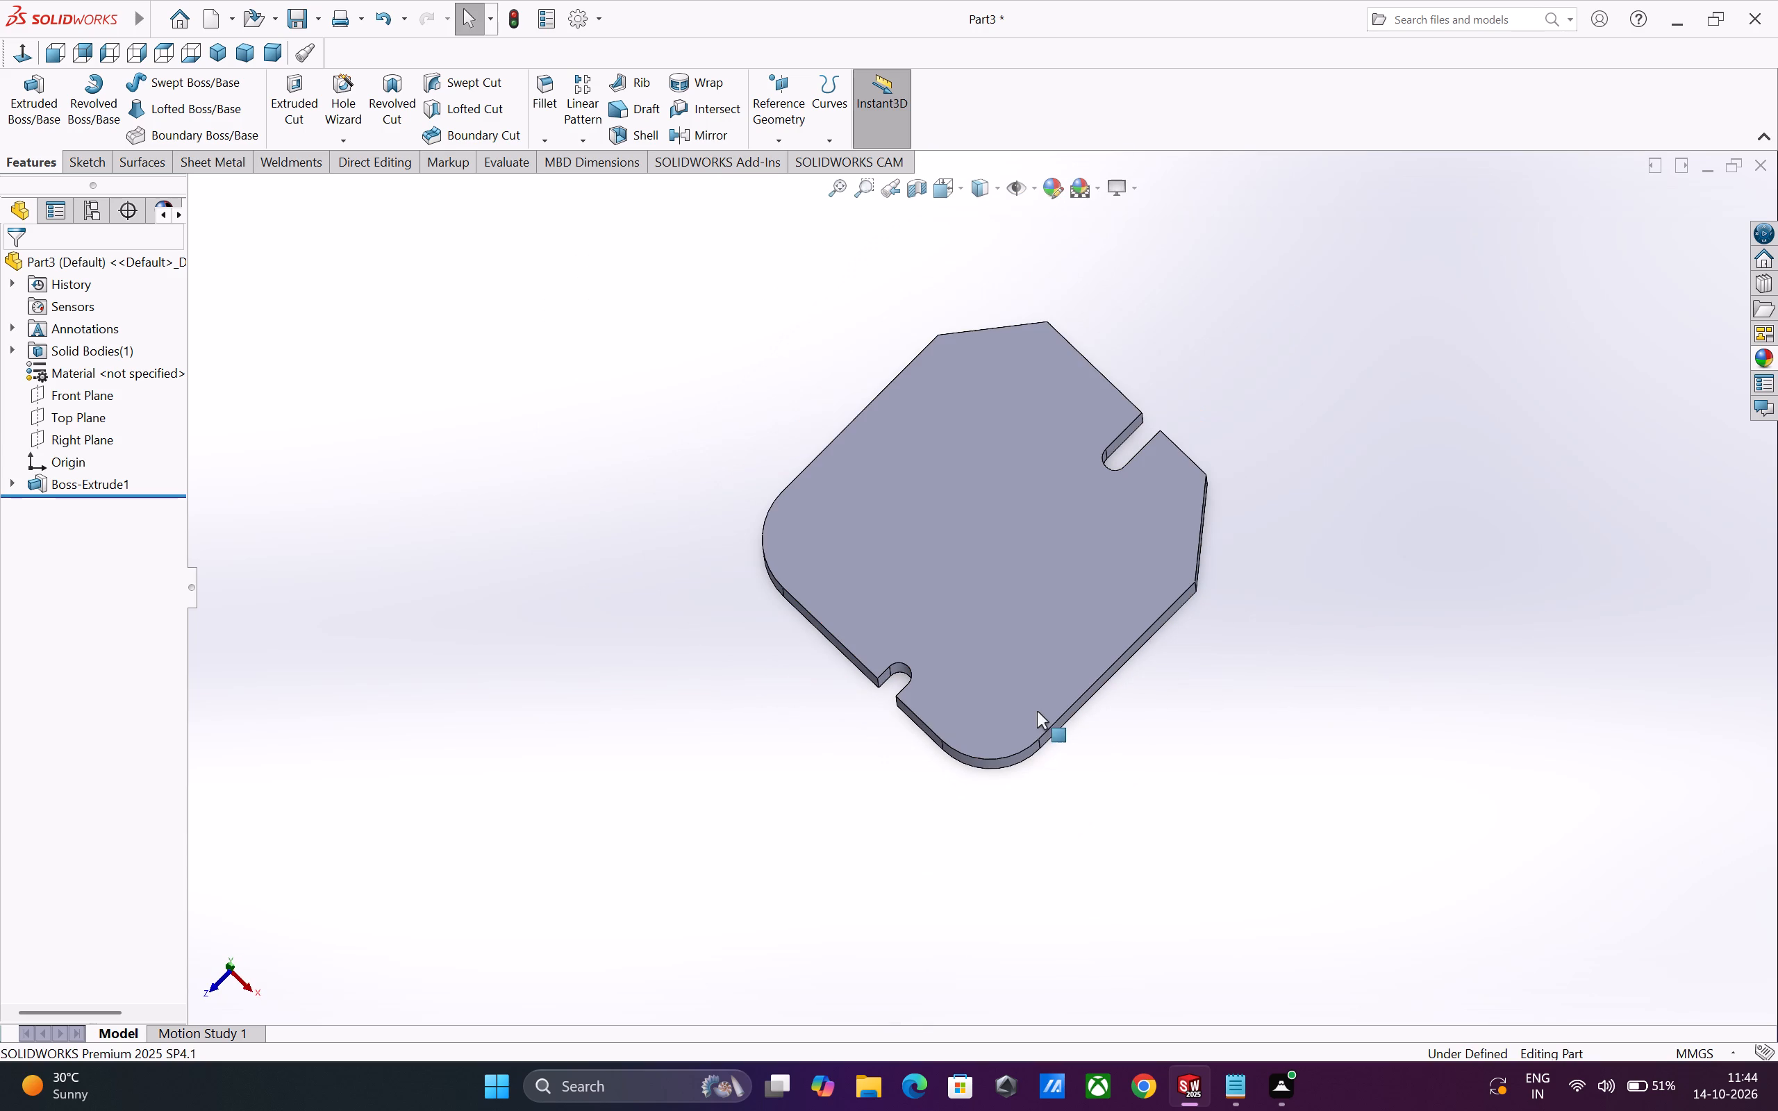
scroll(956, 730, "up", 2)
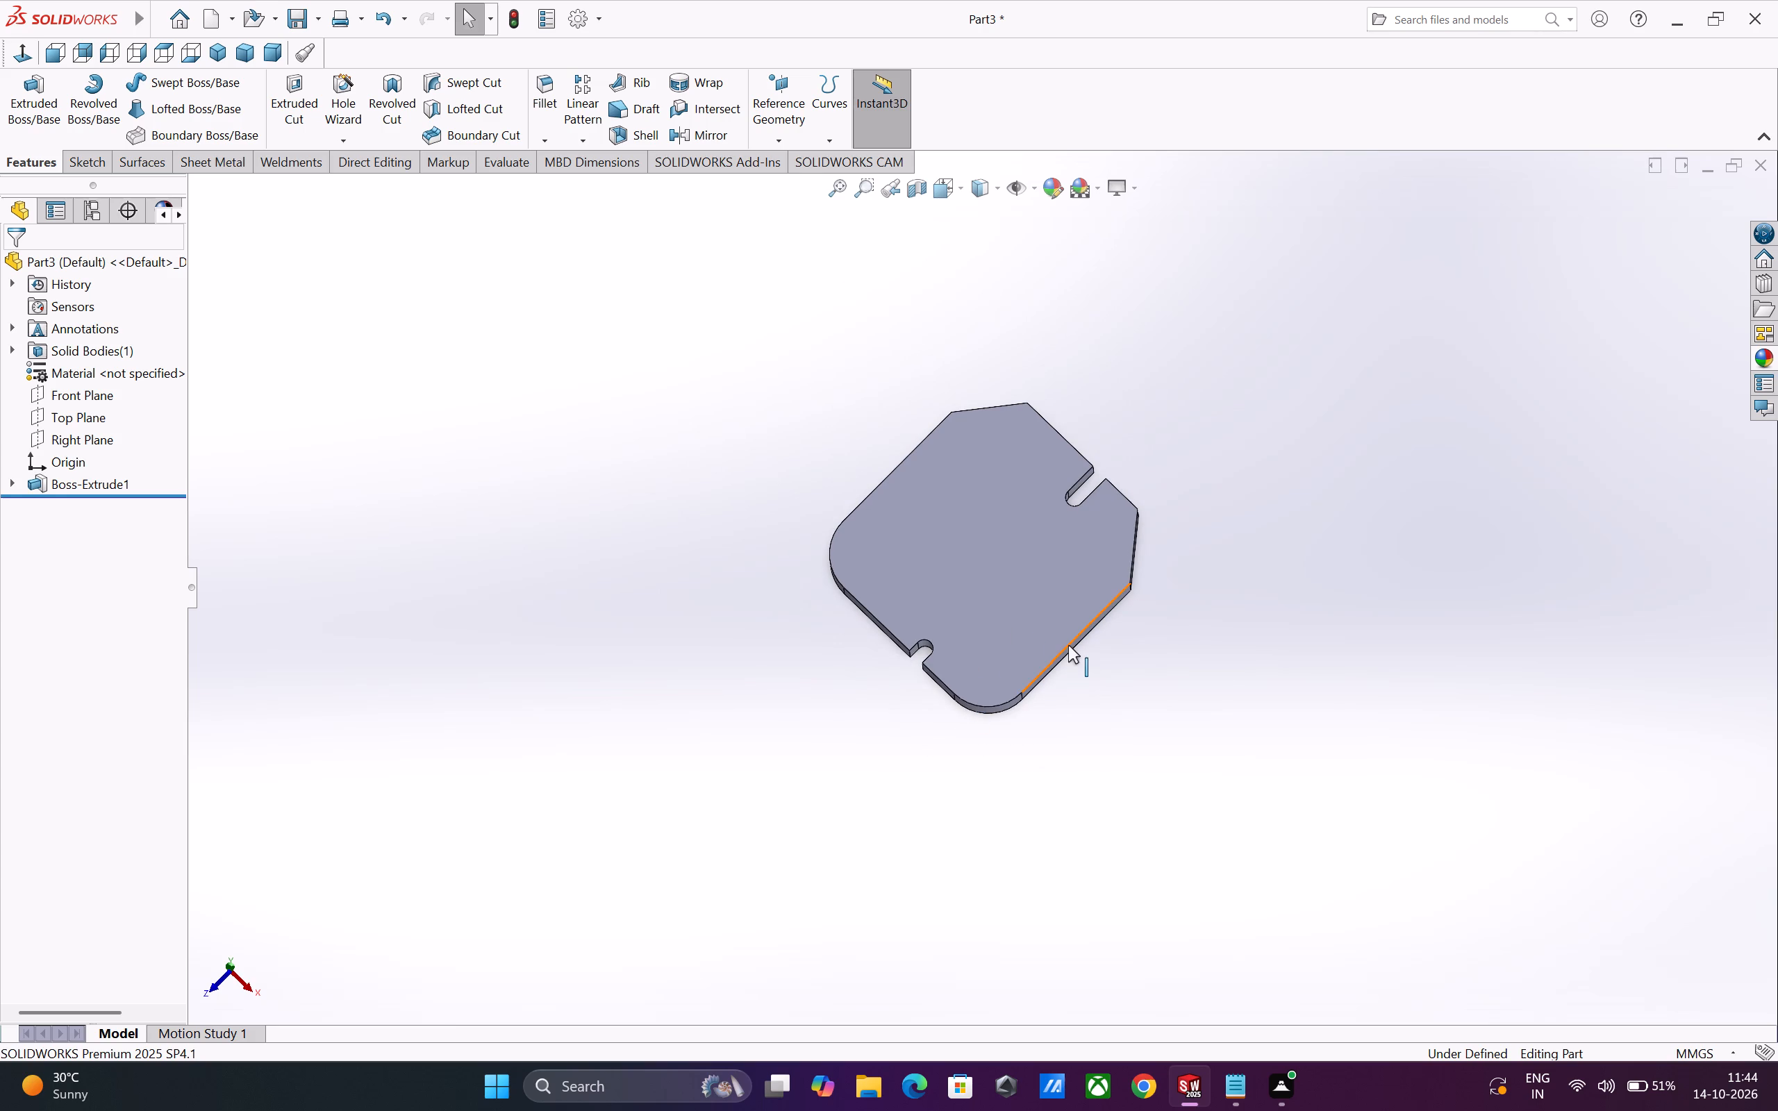
middle_click_drag(1009, 563, 954, 473)
scroll(979, 487, "down", 3)
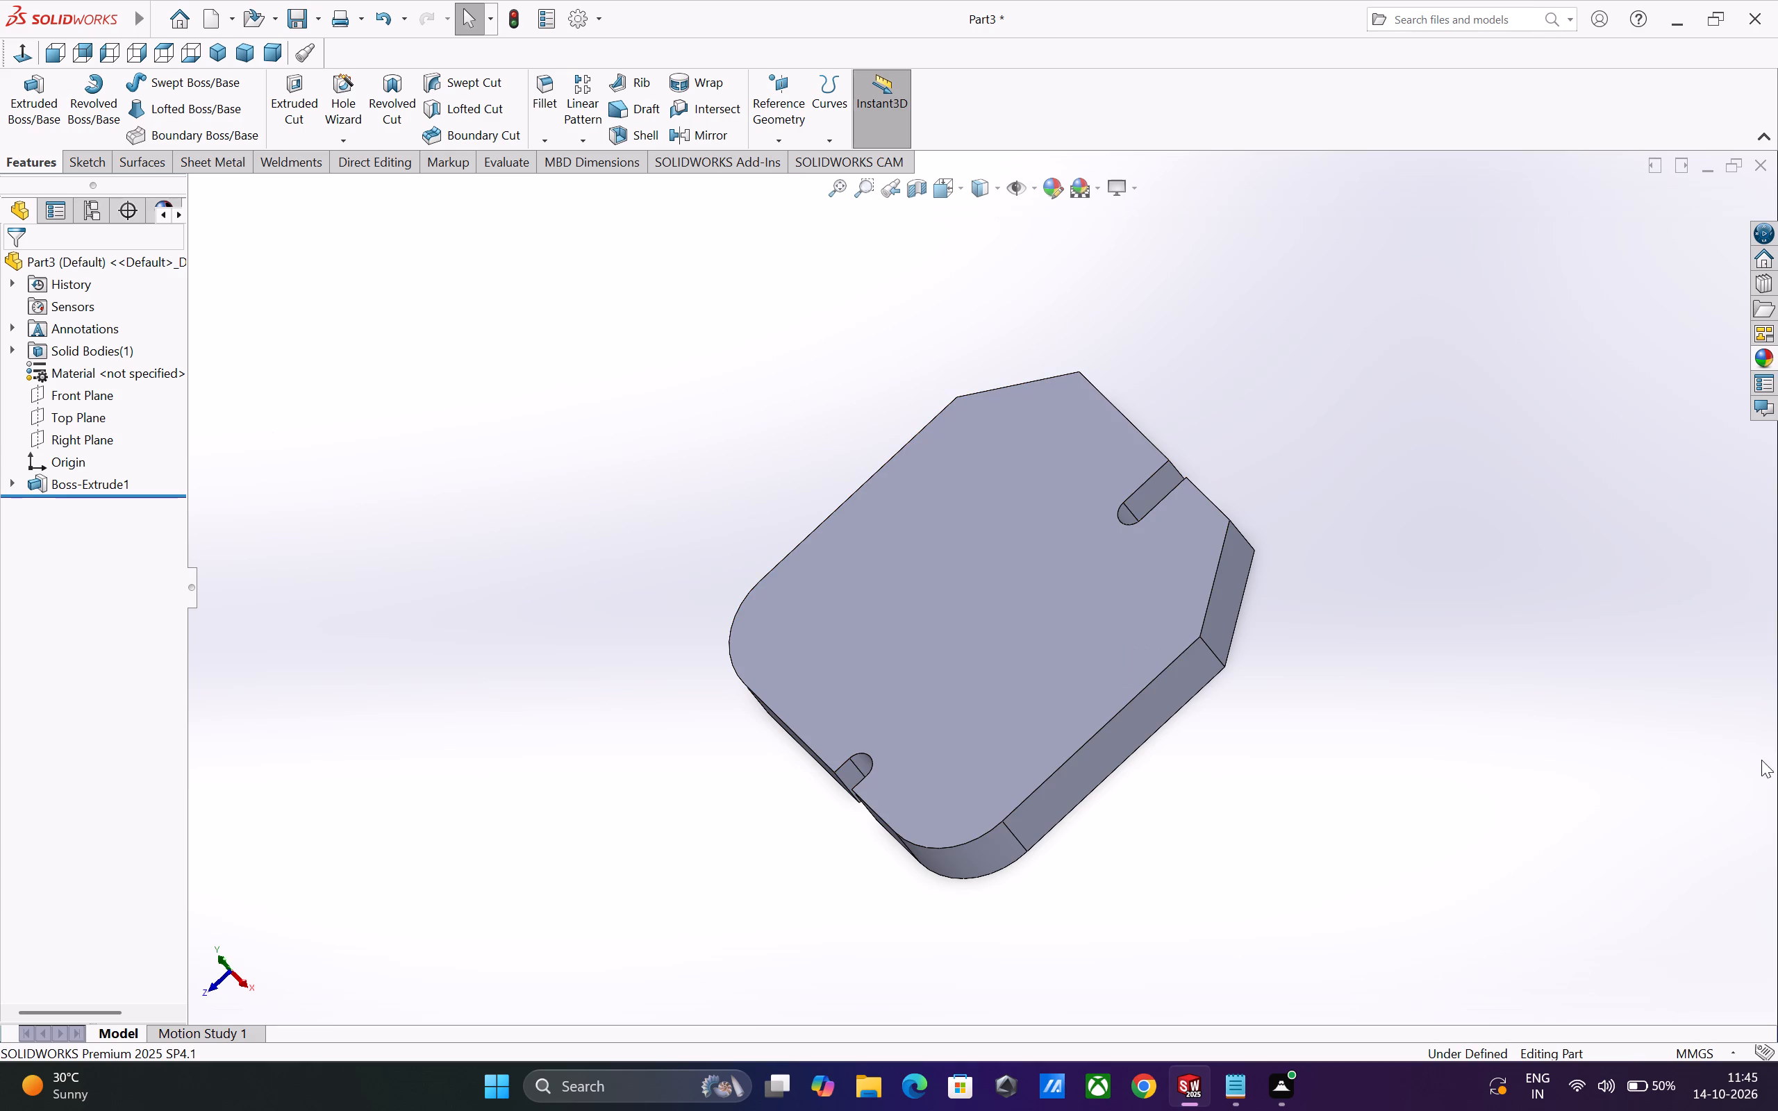
Apply the cast iron appearance from the metal appearances to the plate's extrude feature.
left_click(50, 485)
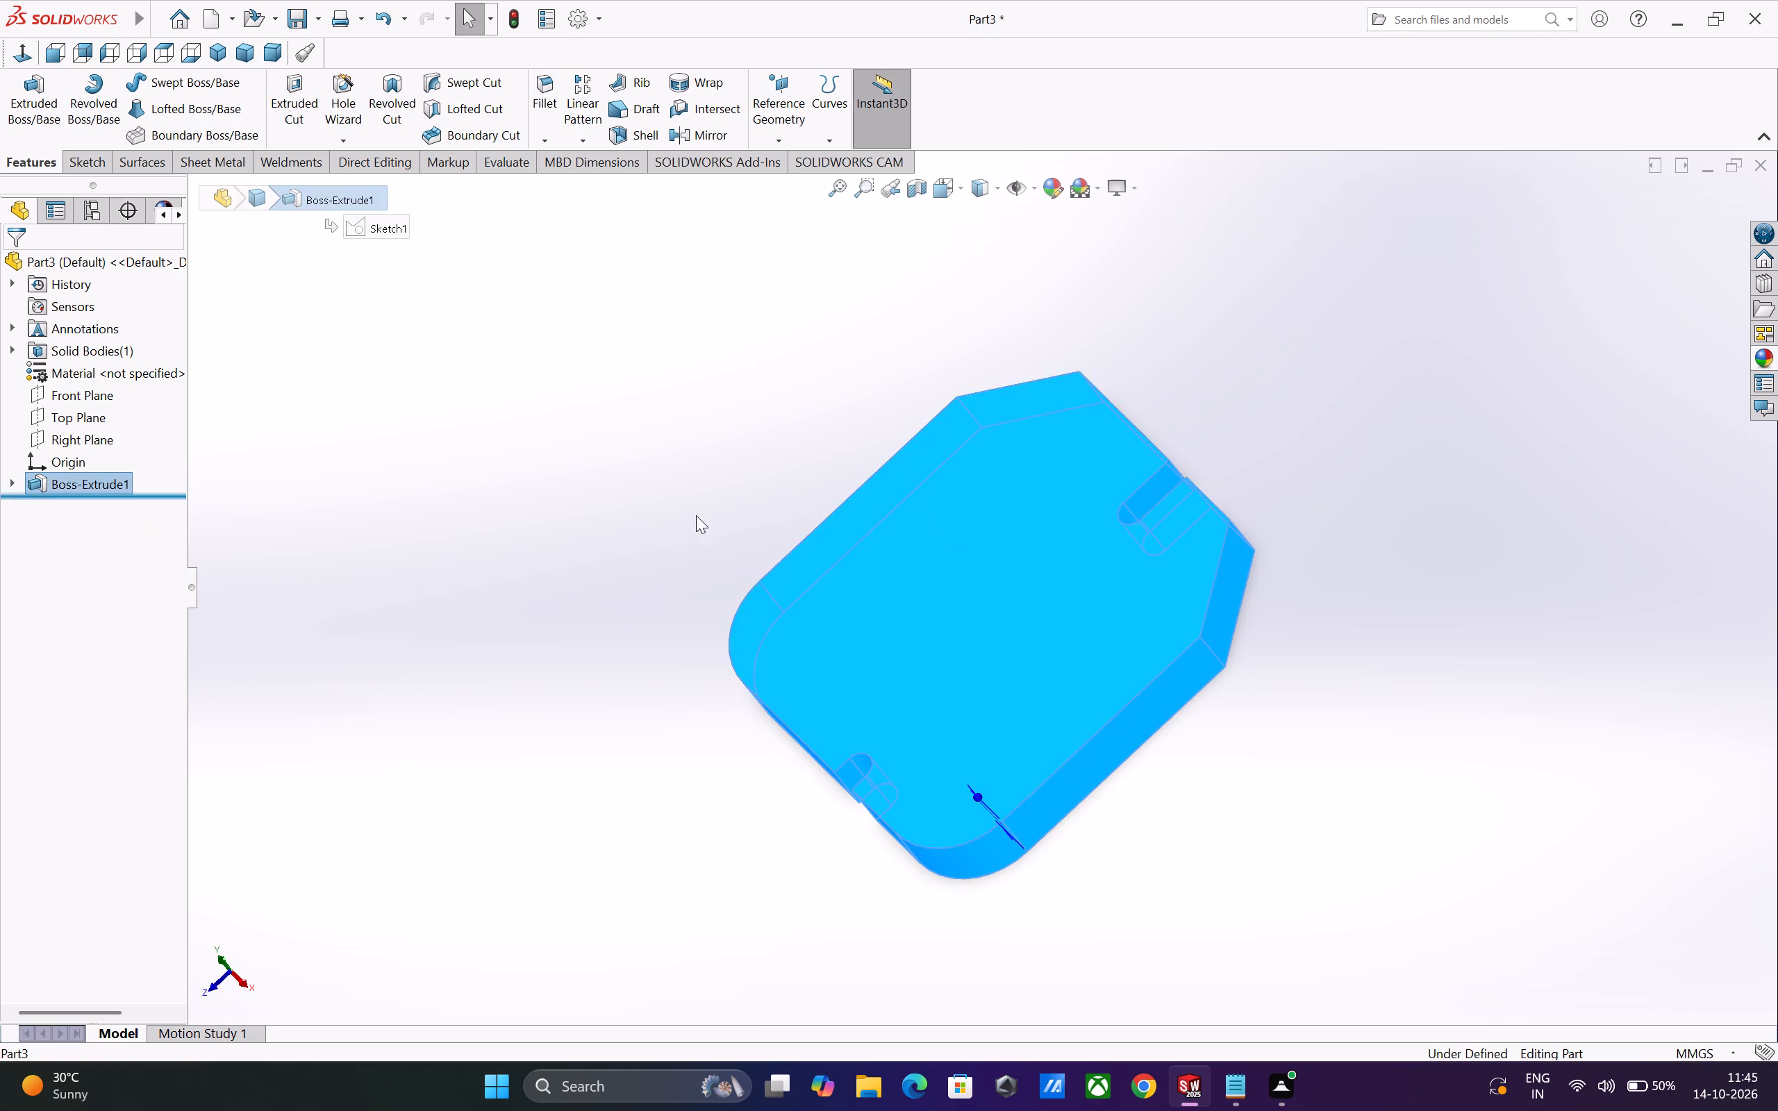
left_click(1758, 359)
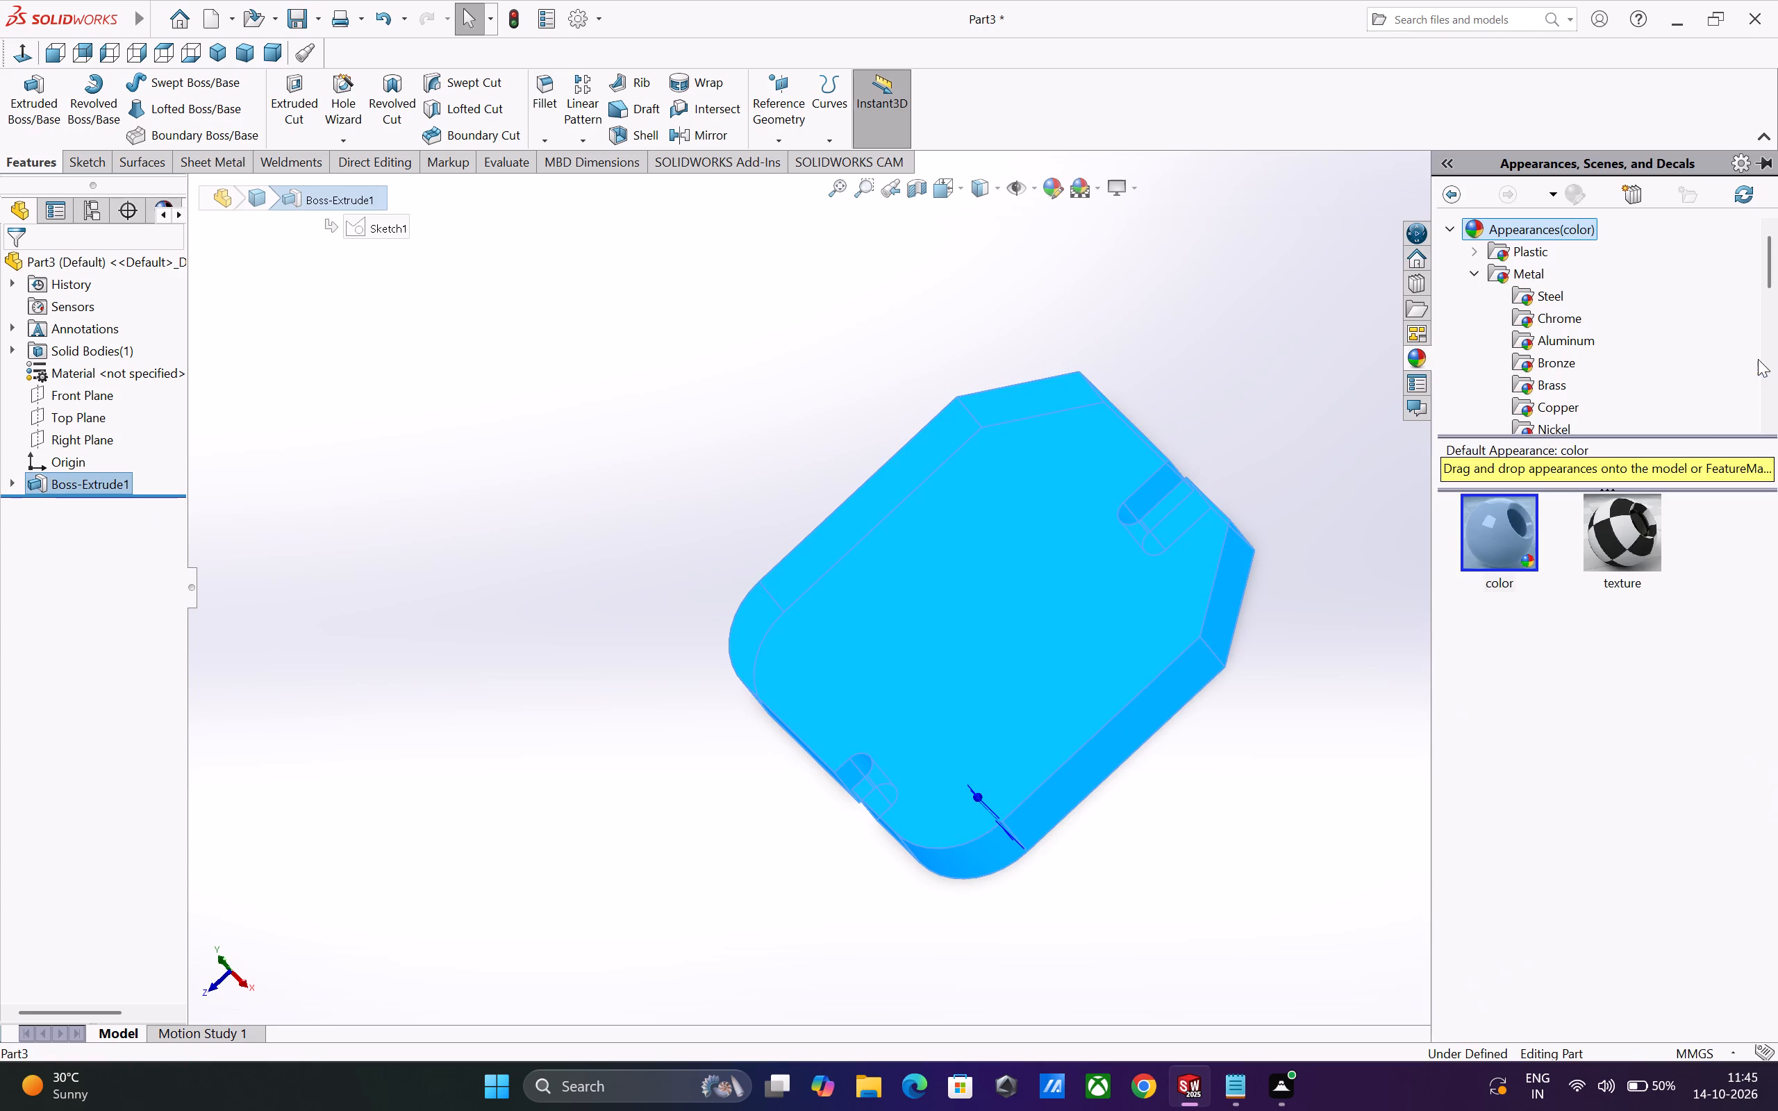
scroll(1565, 357, "down", 1)
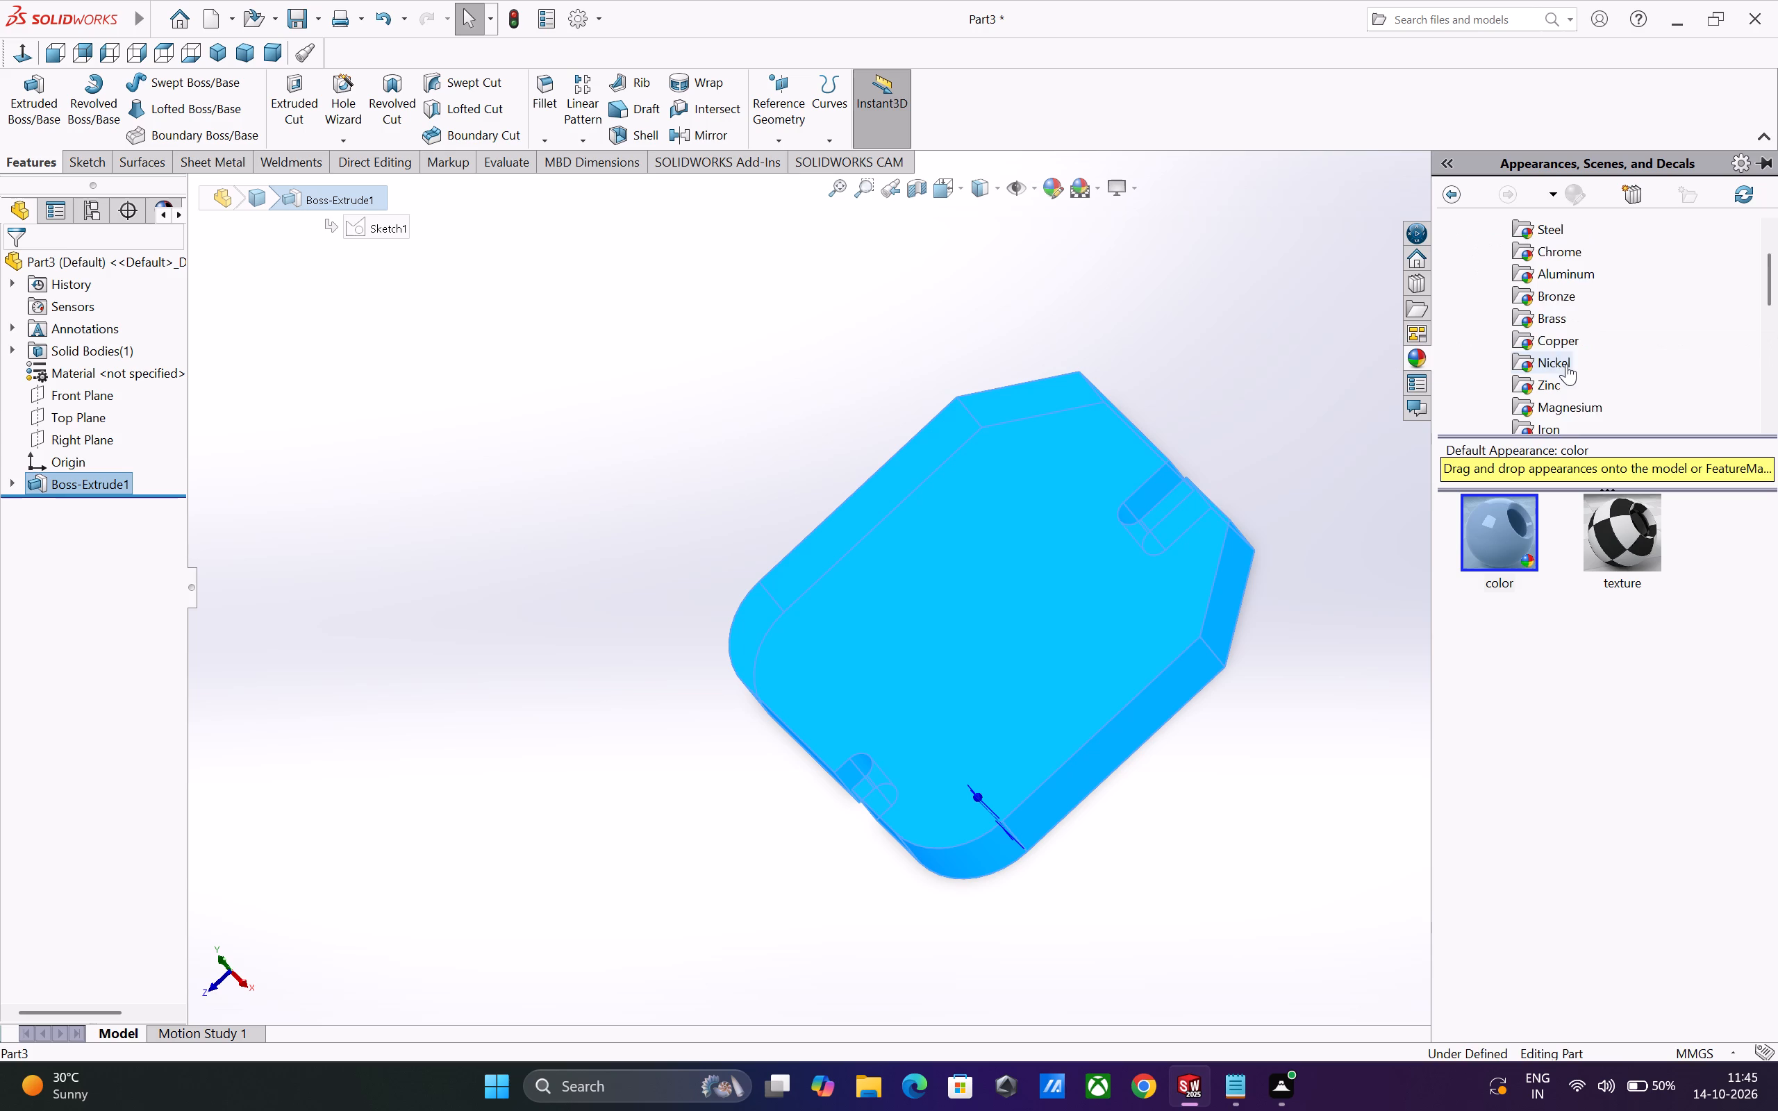
scroll(1566, 364, "down", 1)
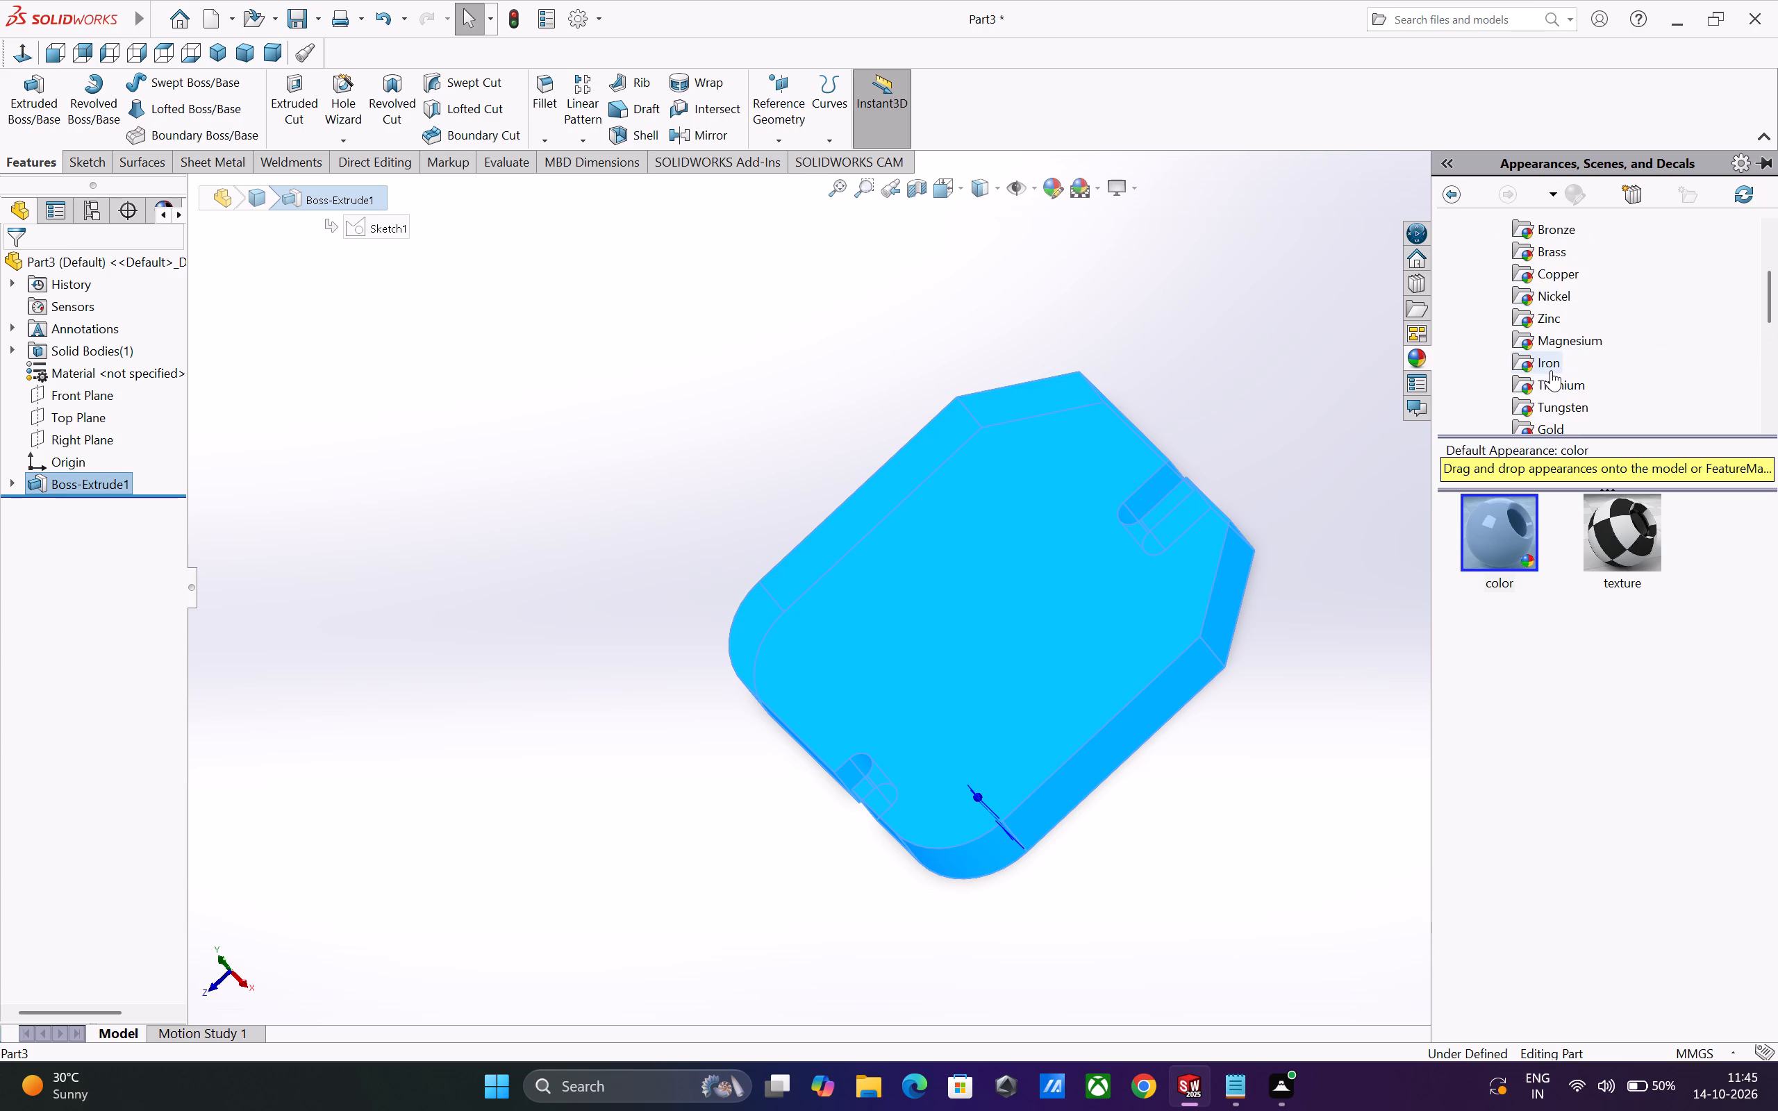
left_click(1562, 367)
left_click(1550, 367)
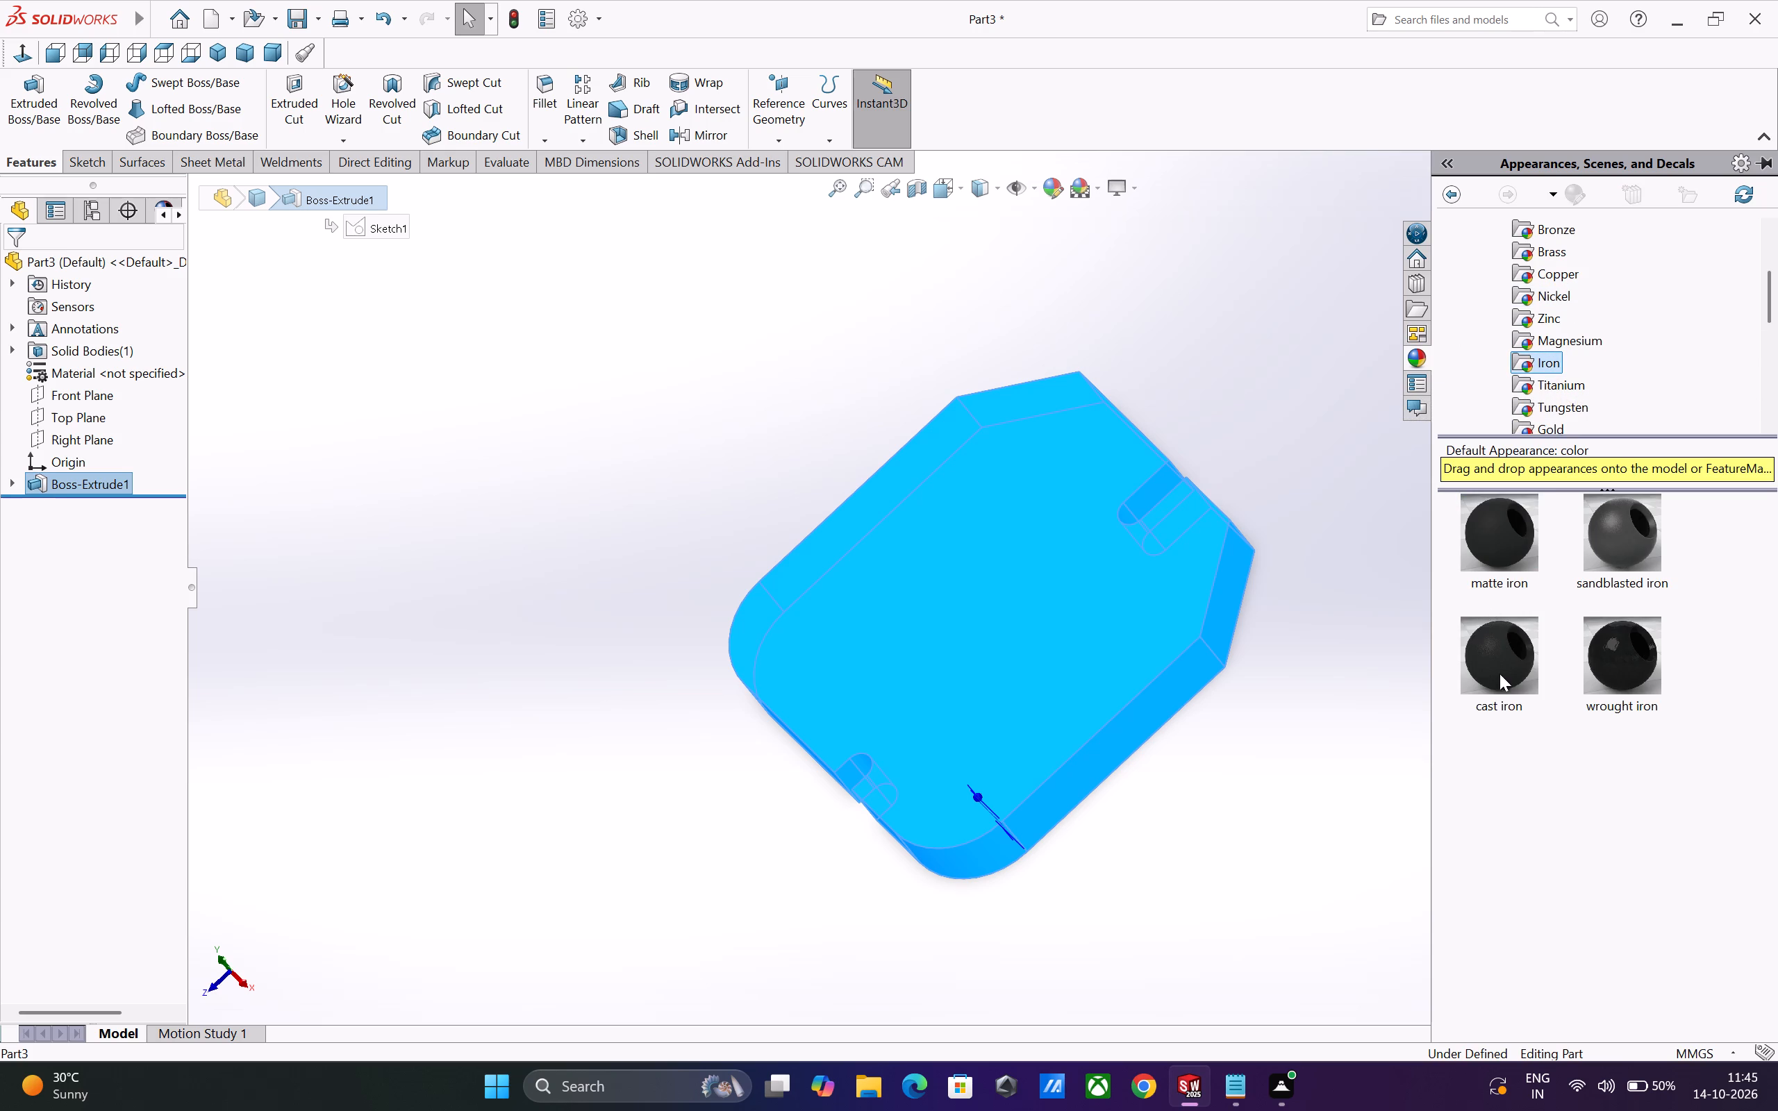
left_click(1499, 674)
double_click(1499, 674)
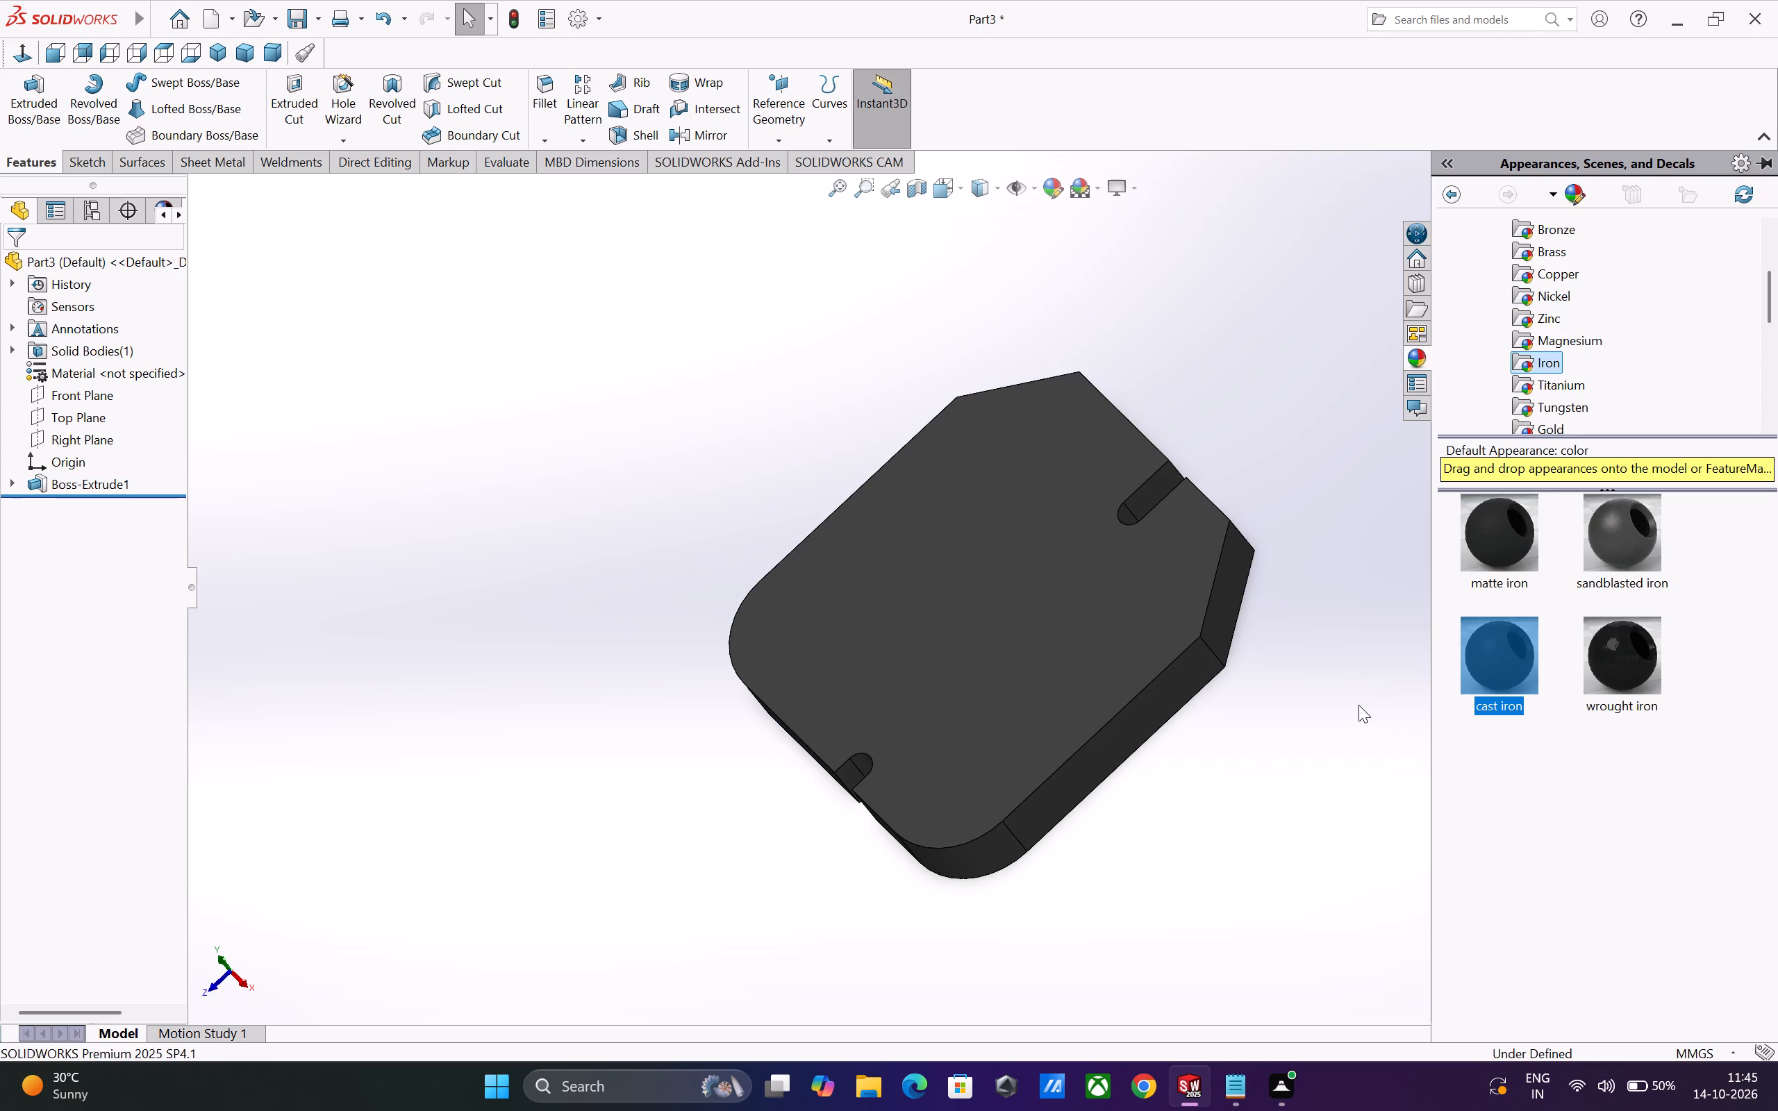
left_click(1358, 705)
Examine the plate with its cast iron appearance from several angles.
middle_click_drag(1358, 705, 1399, 713)
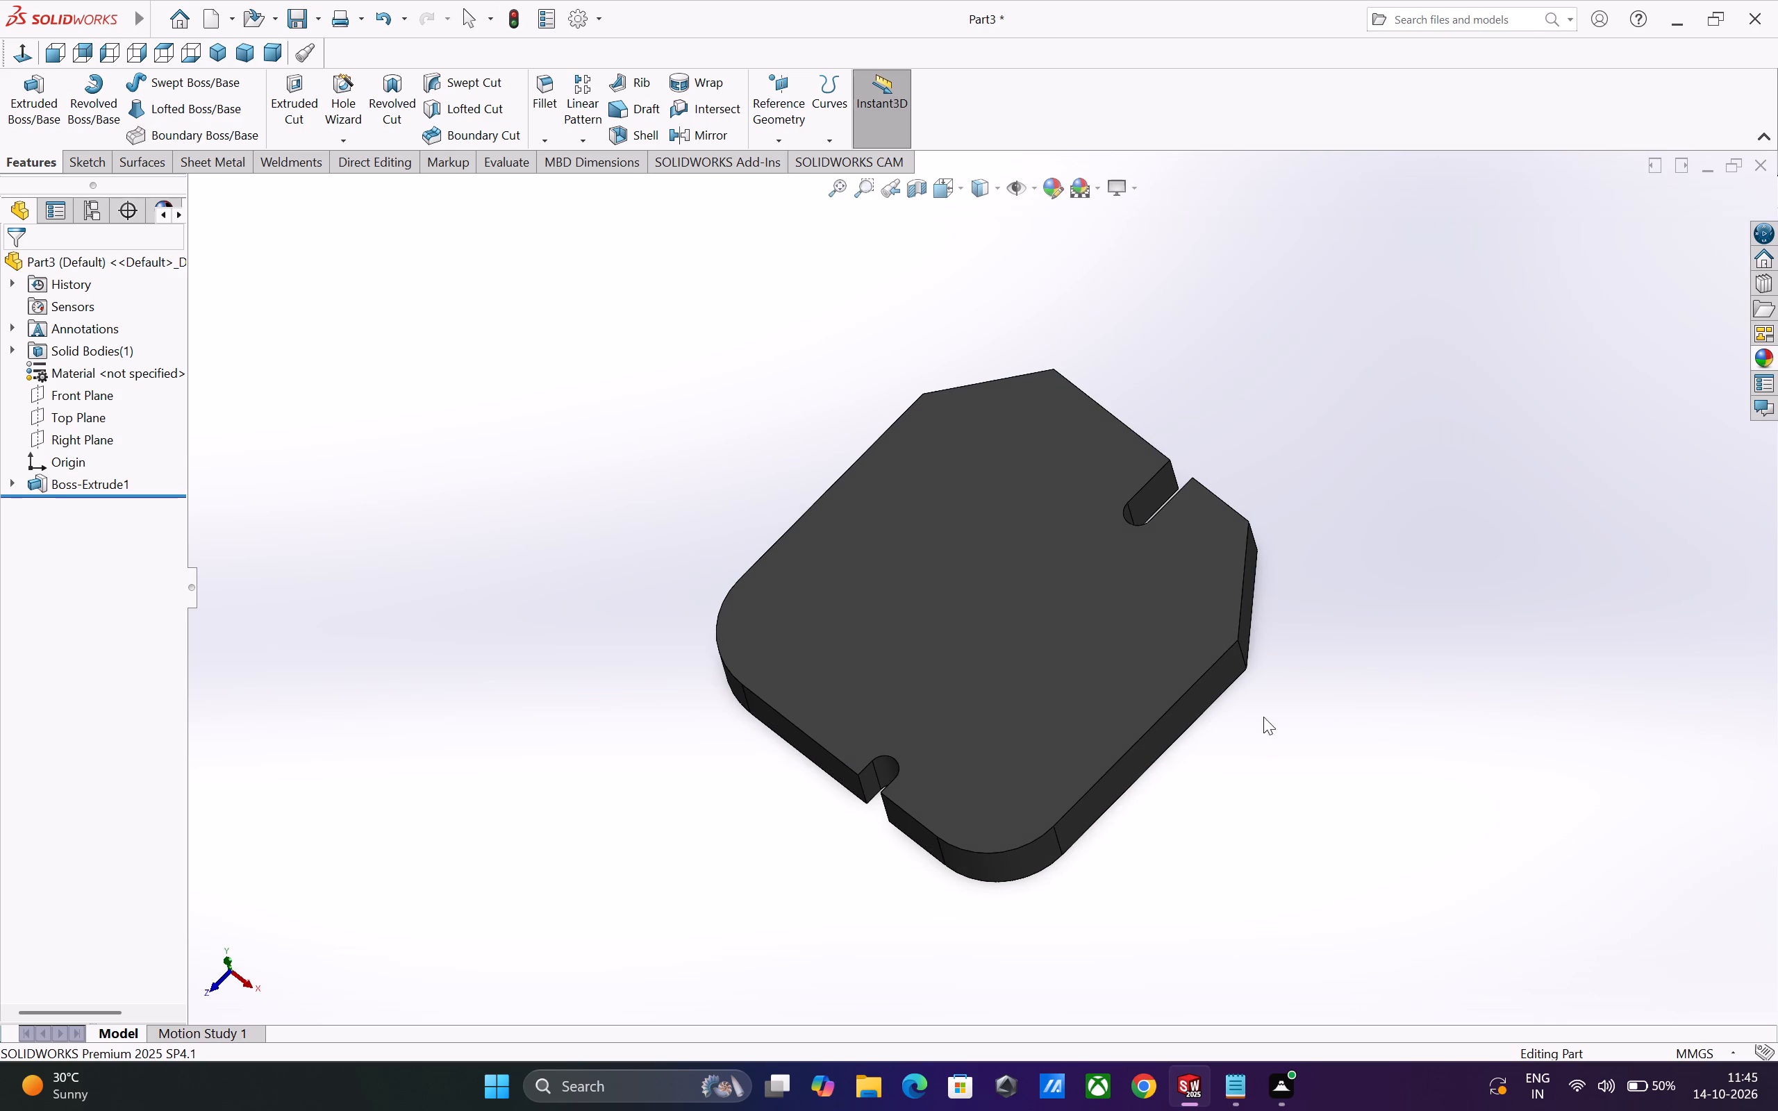
scroll(1125, 587, "up", 1)
scroll(1106, 580, "down", 1)
middle_click_drag(1076, 610, 1092, 601)
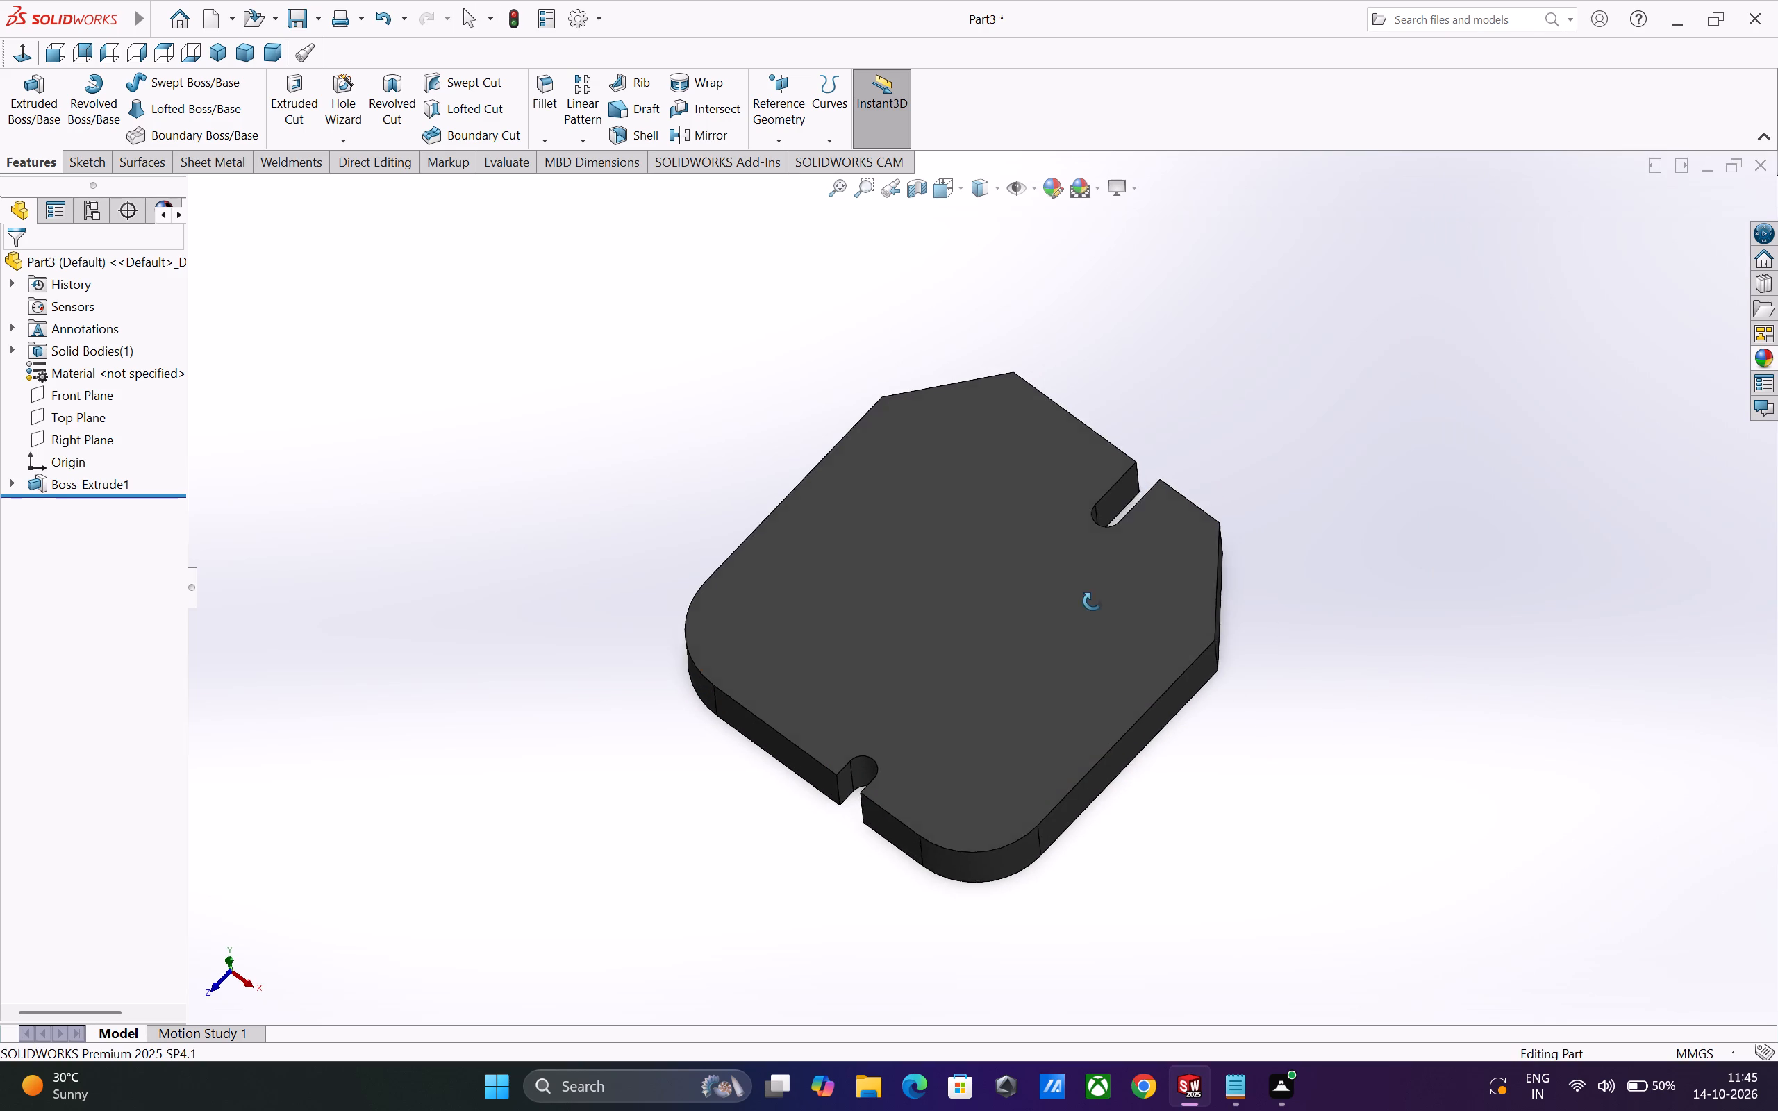
middle_click_drag(1092, 601, 1029, 442)
scroll(1017, 549, "down", 1)
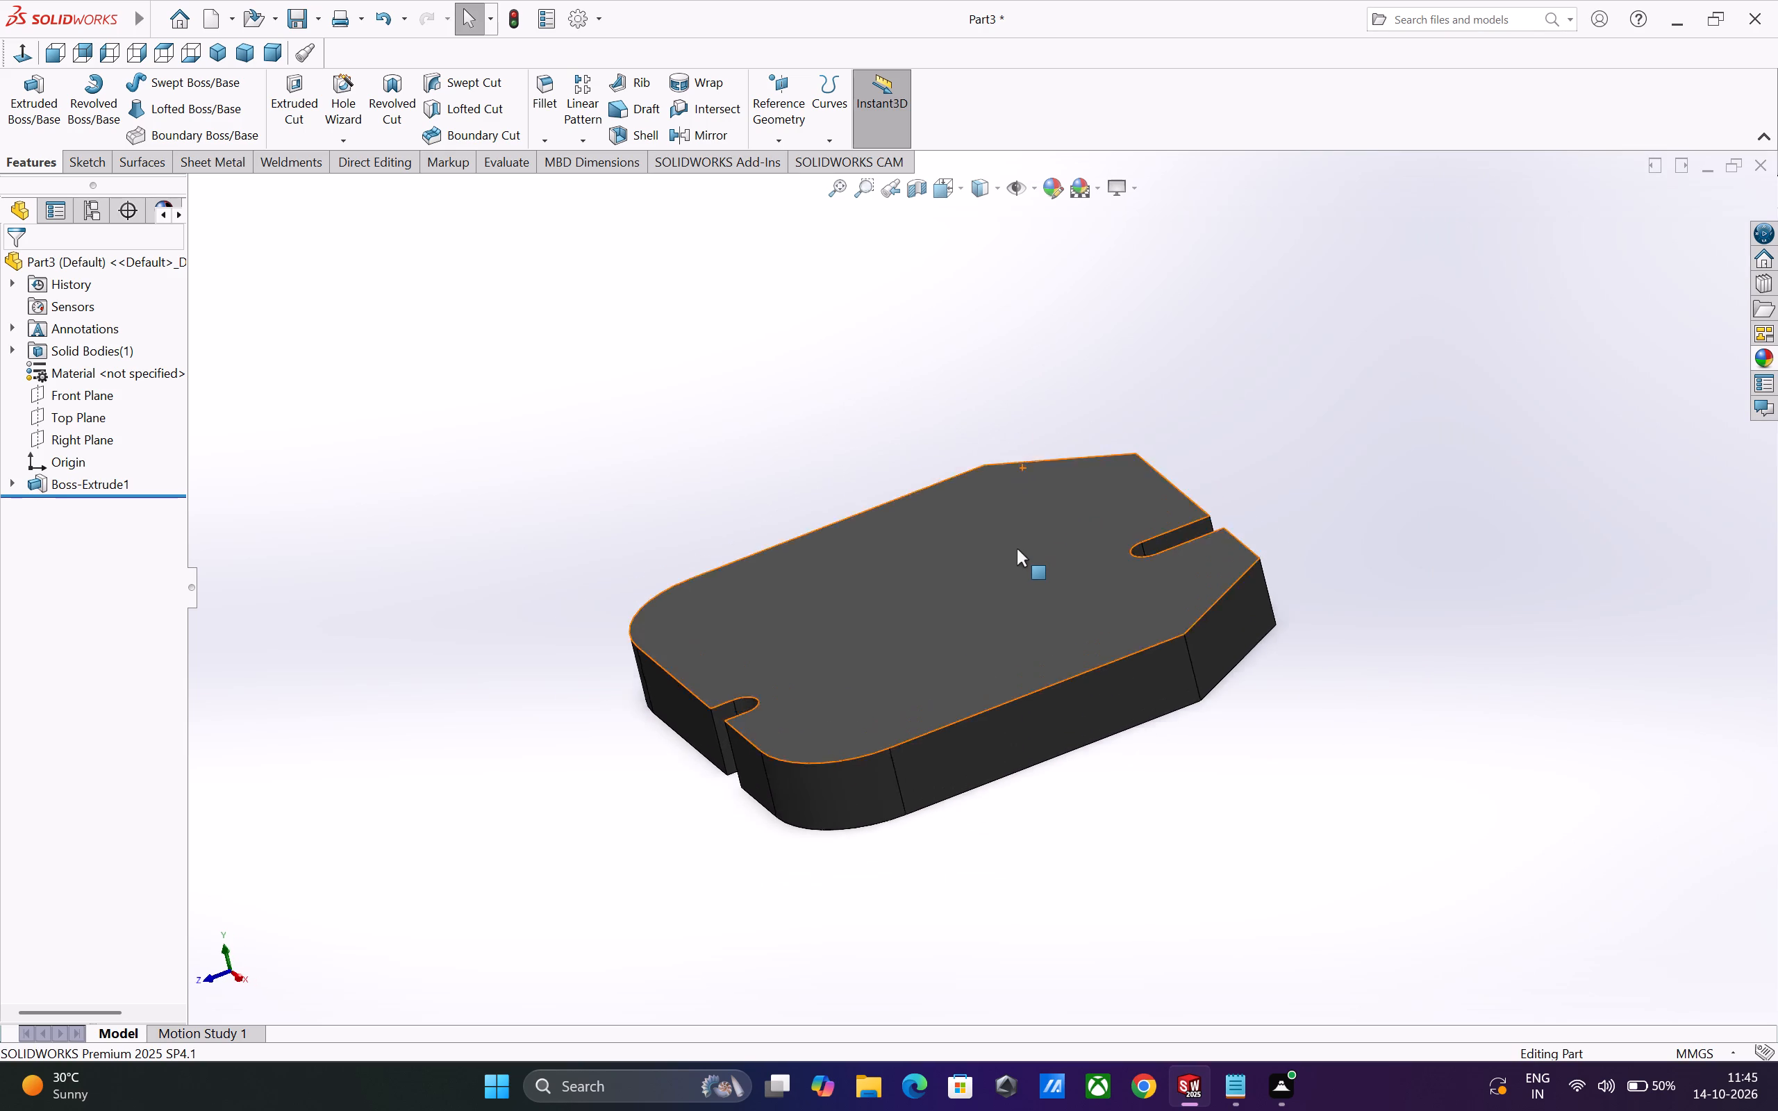
scroll(1017, 549, "down", 2)
scroll(1348, 657, "up", 2)
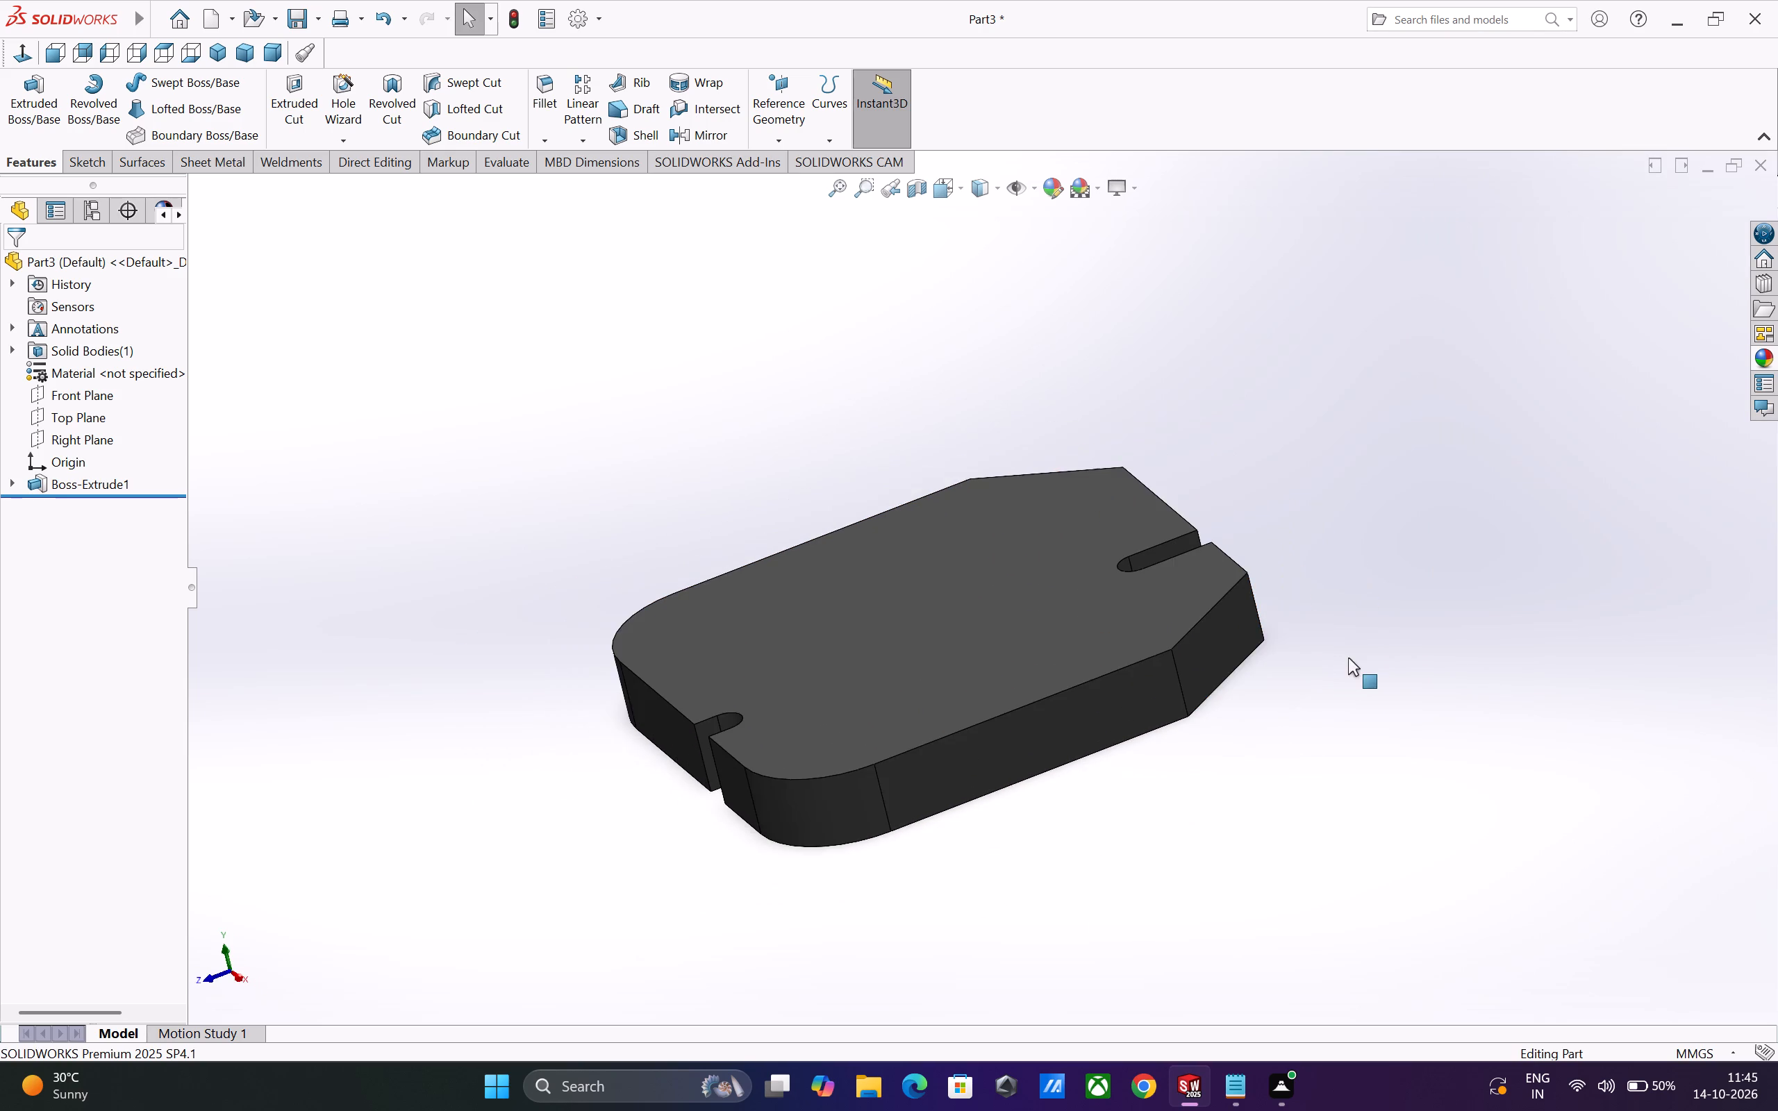
middle_click_drag(1324, 684, 1422, 774)
scroll(1422, 774, "up", 2)
middle_click_drag(1420, 778, 1415, 780)
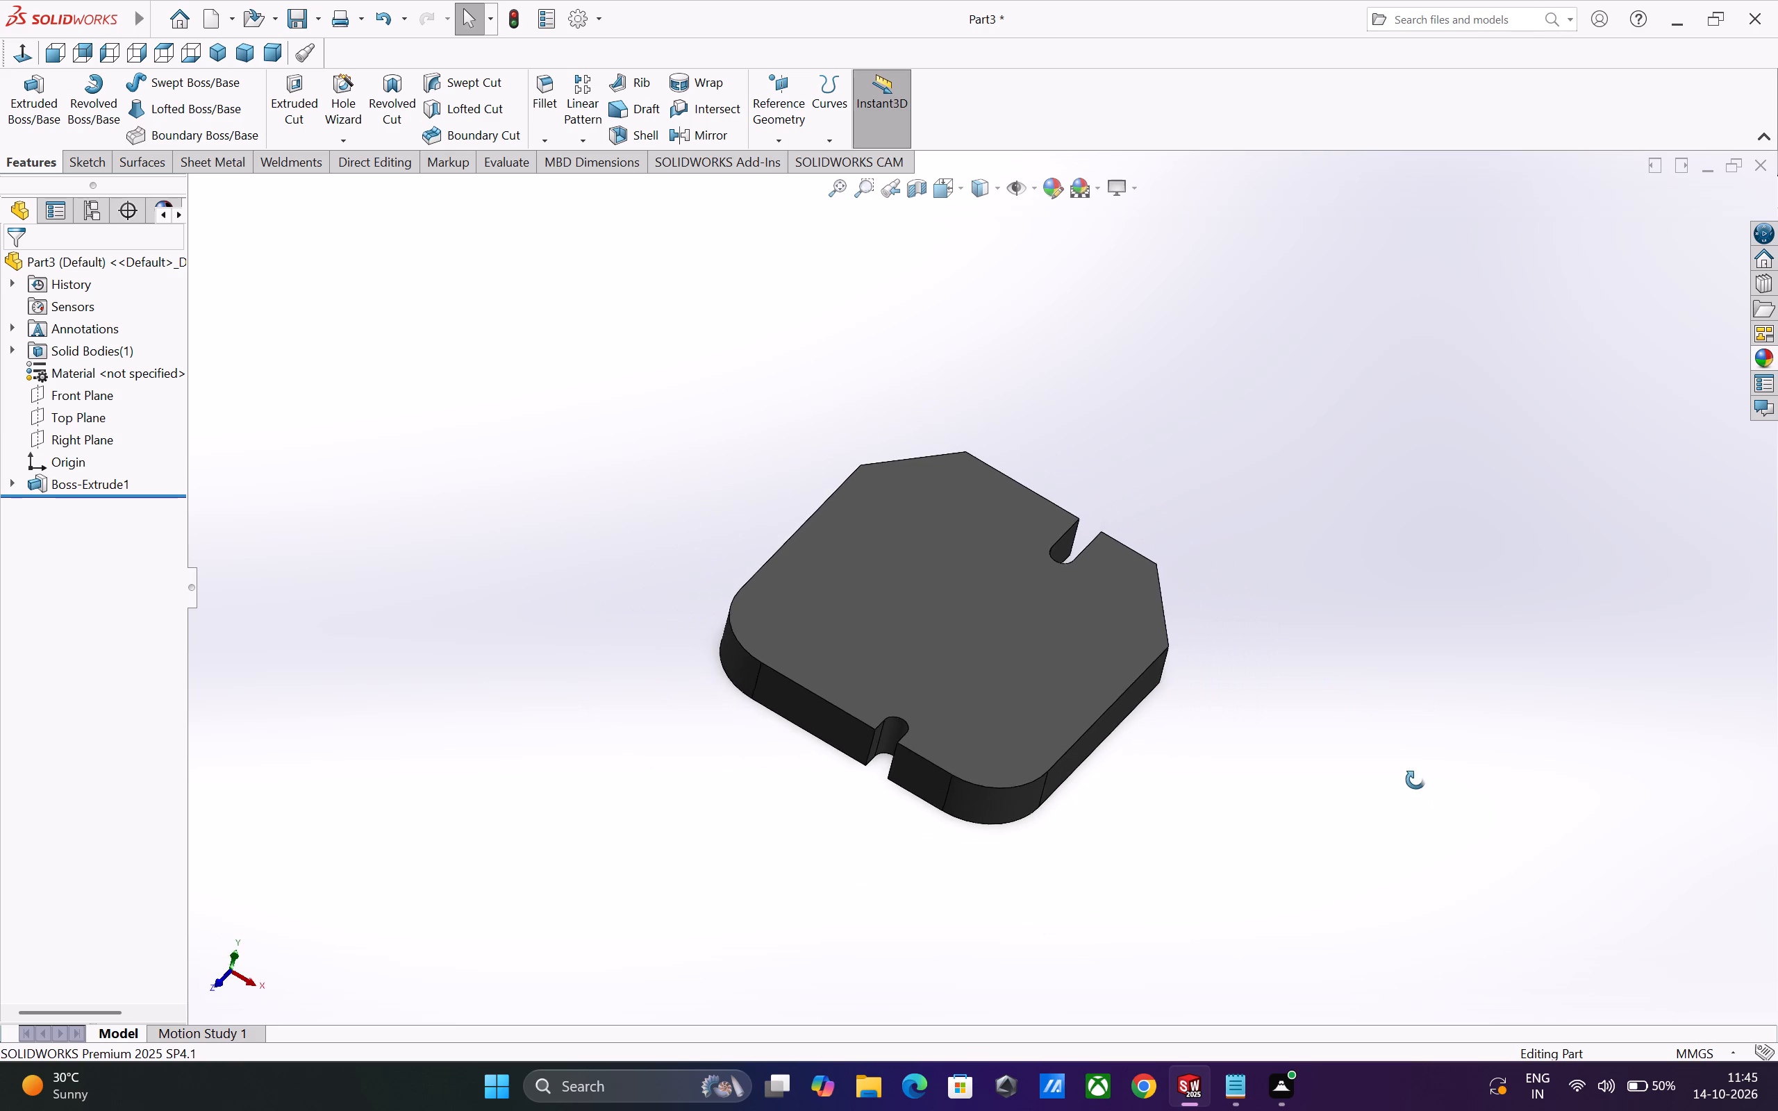
middle_click_drag(1415, 780, 1362, 862)
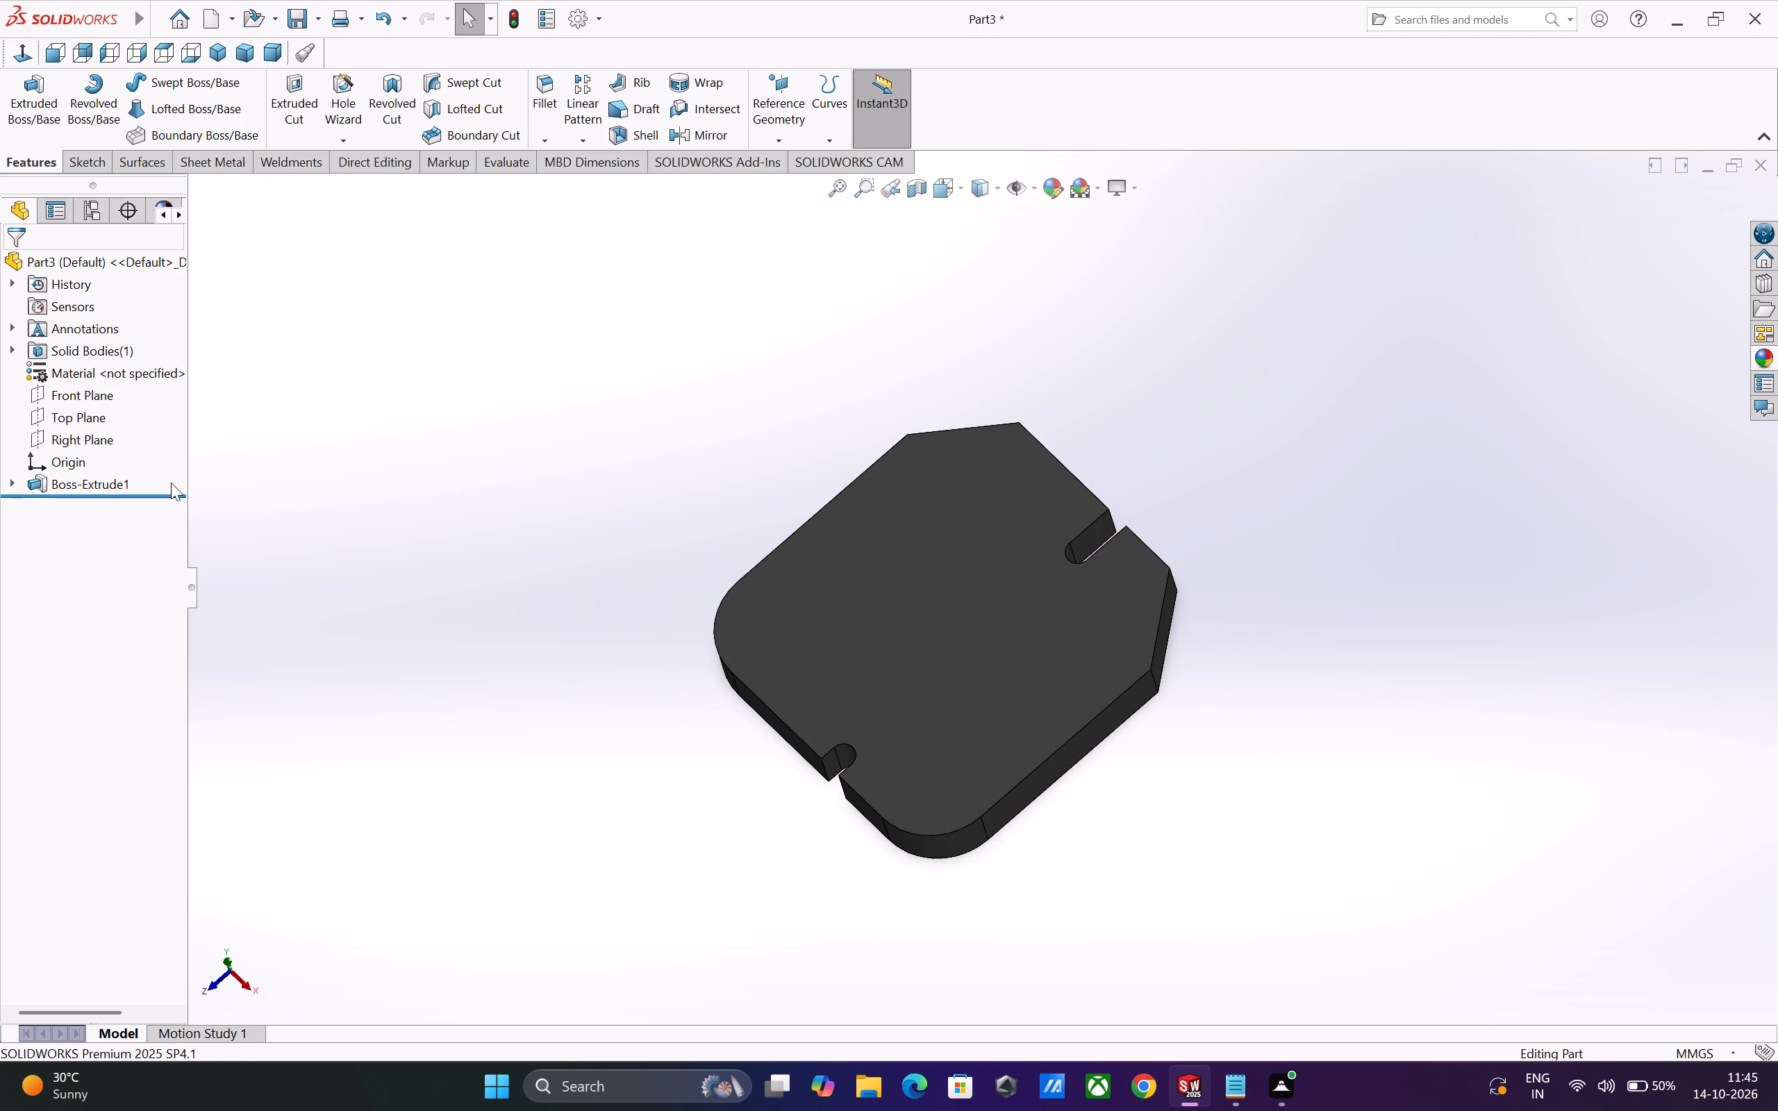
Change the colour of the extruded plate's cast iron appearance to light green, RGB 128, 255, 128.
left_click(90, 490)
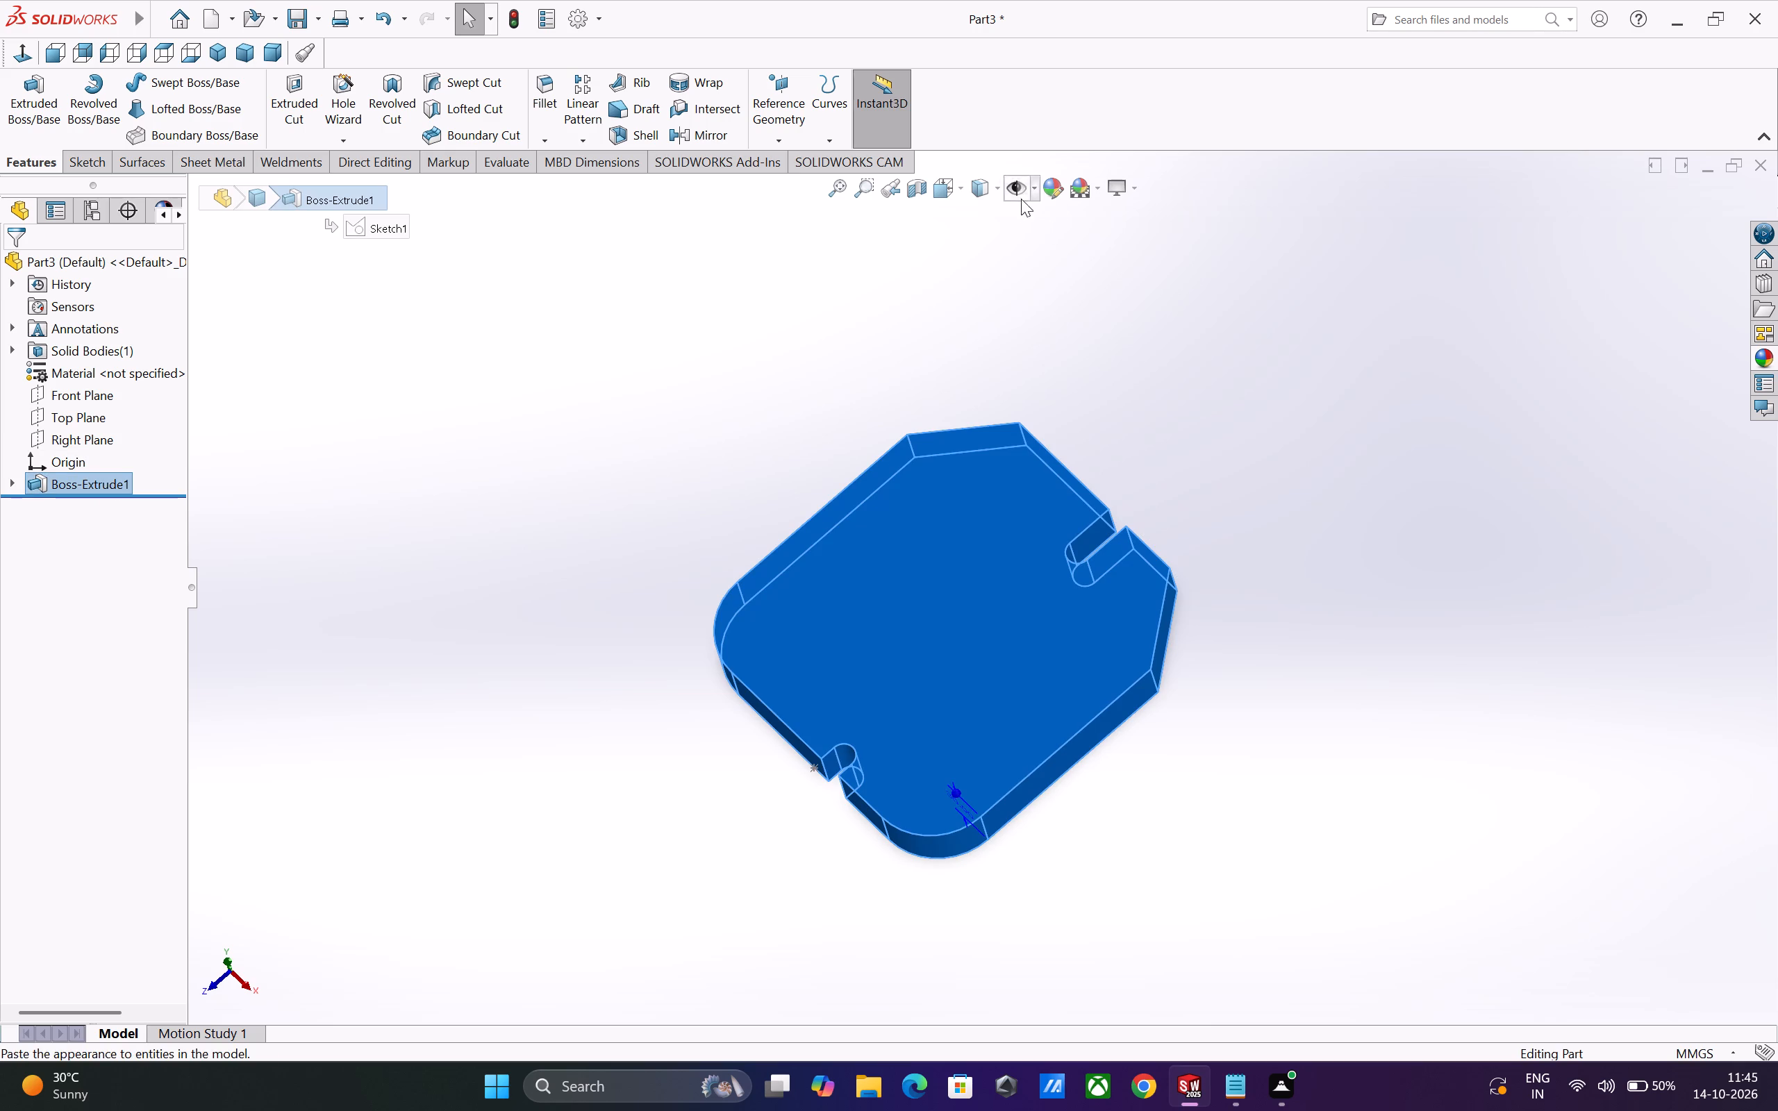
left_click(1055, 195)
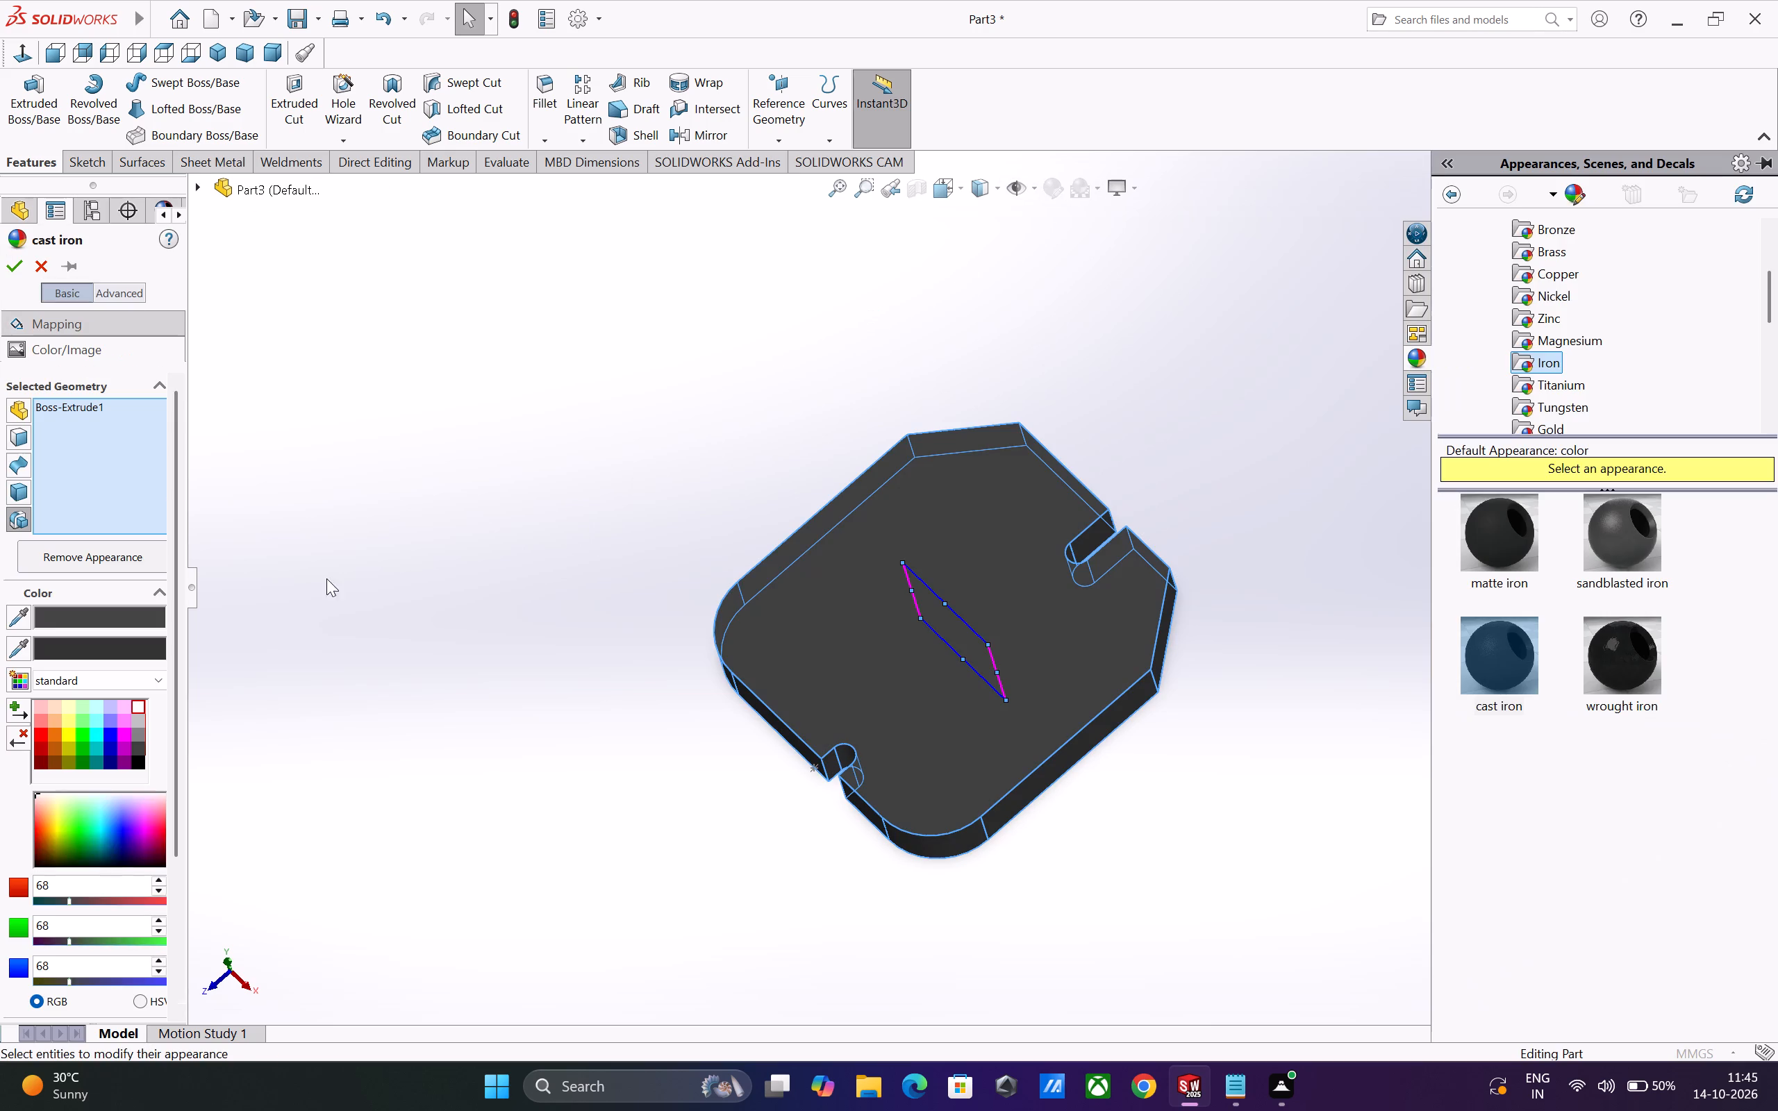
left_click(65, 724)
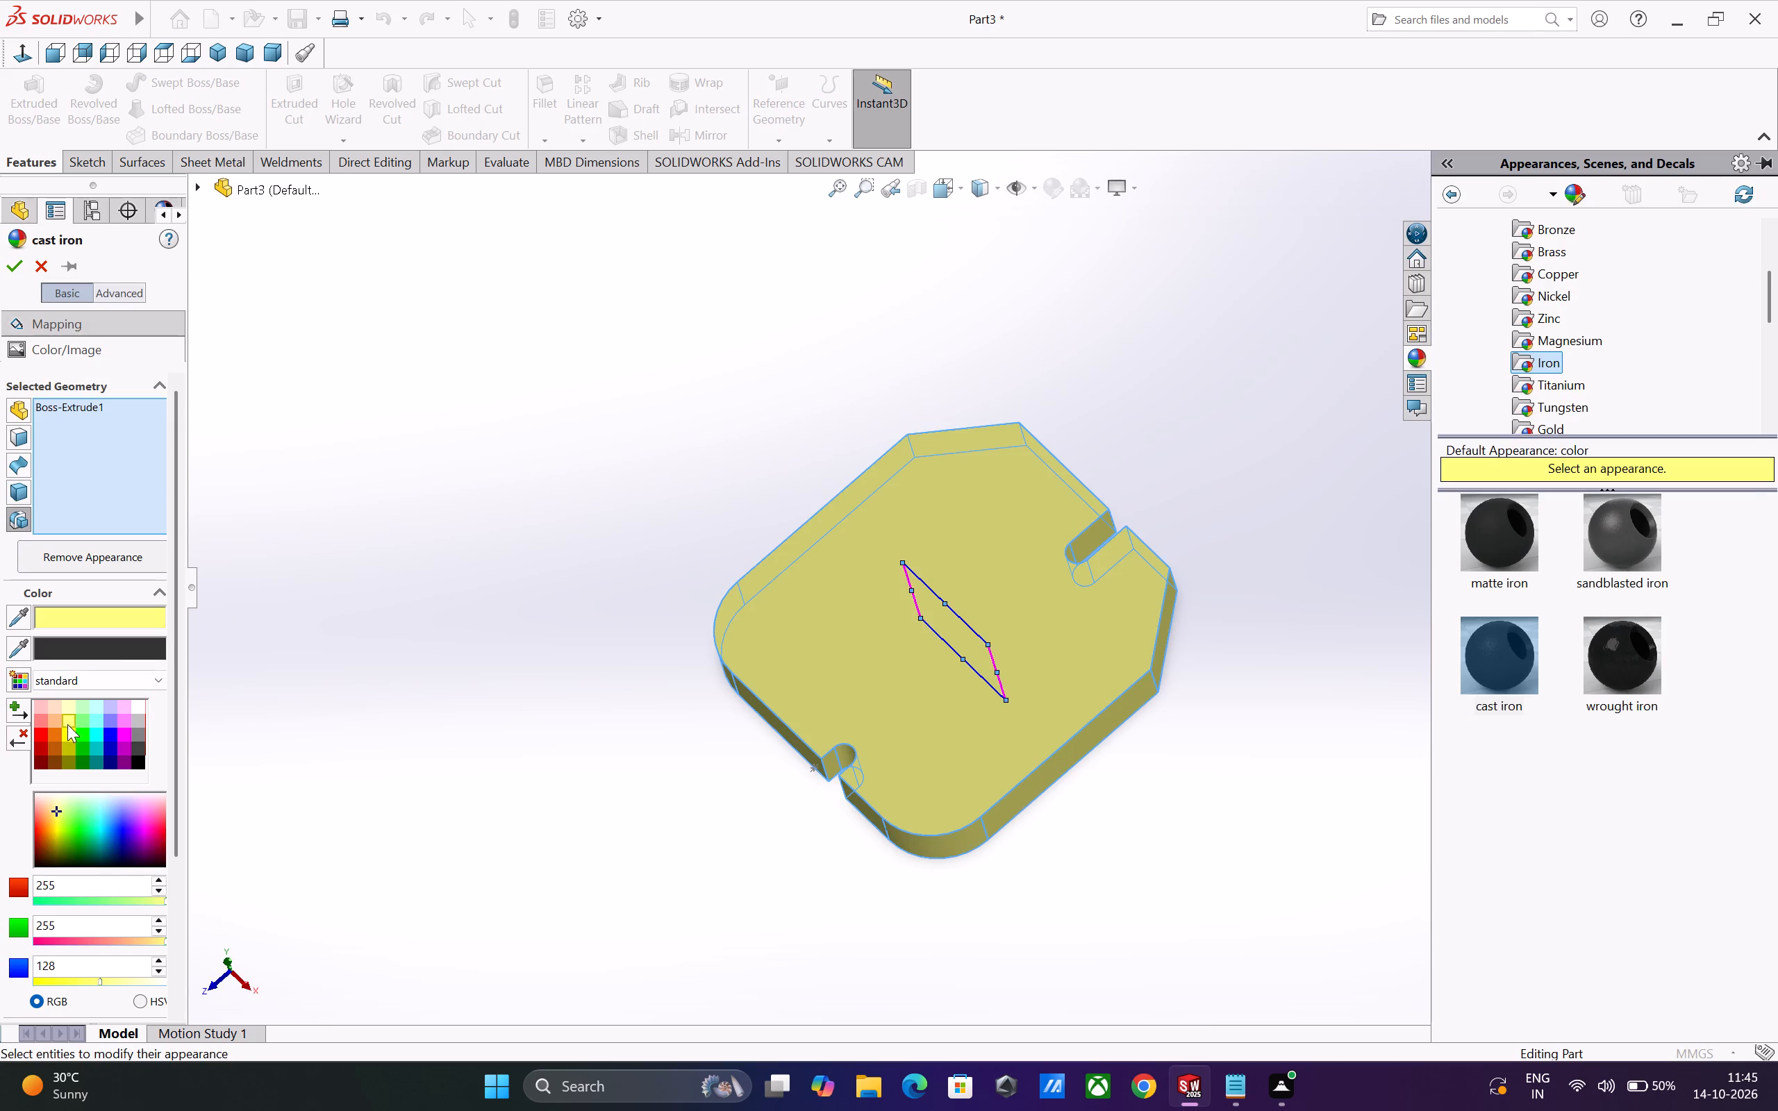
left_click(81, 724)
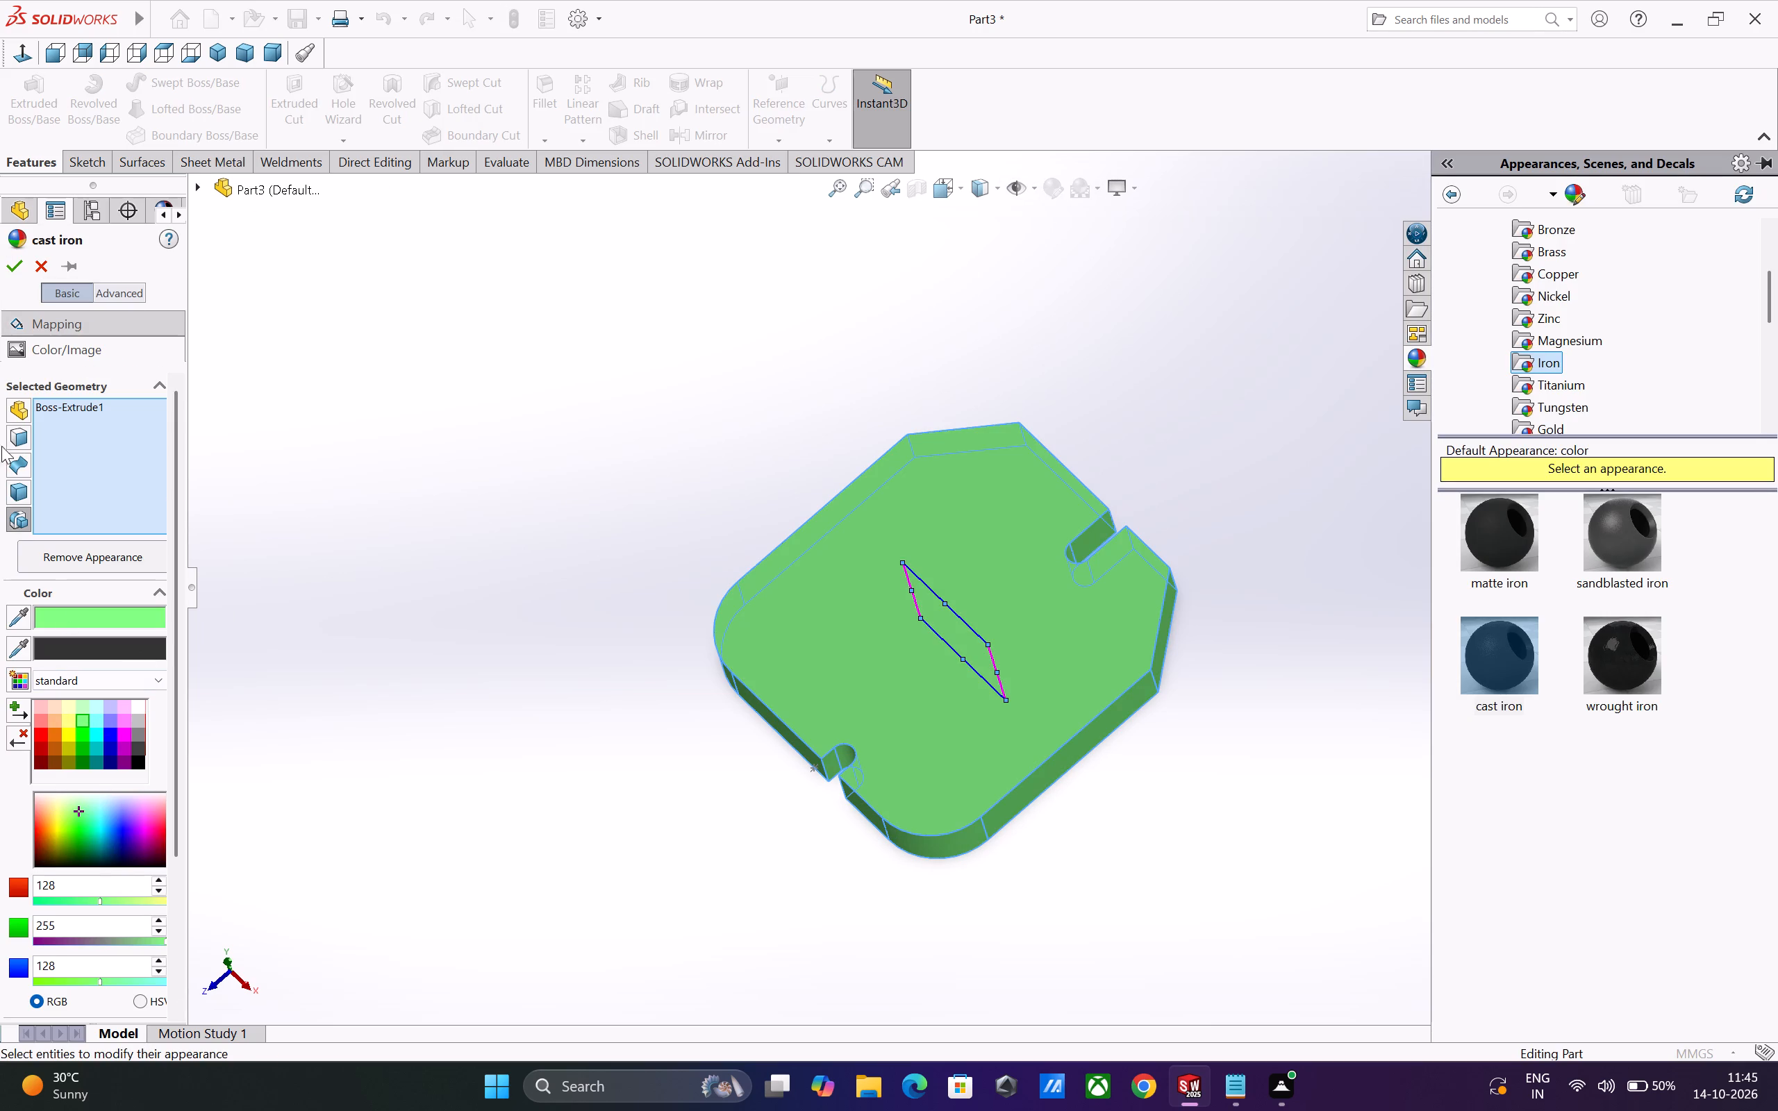
left_click(10, 274)
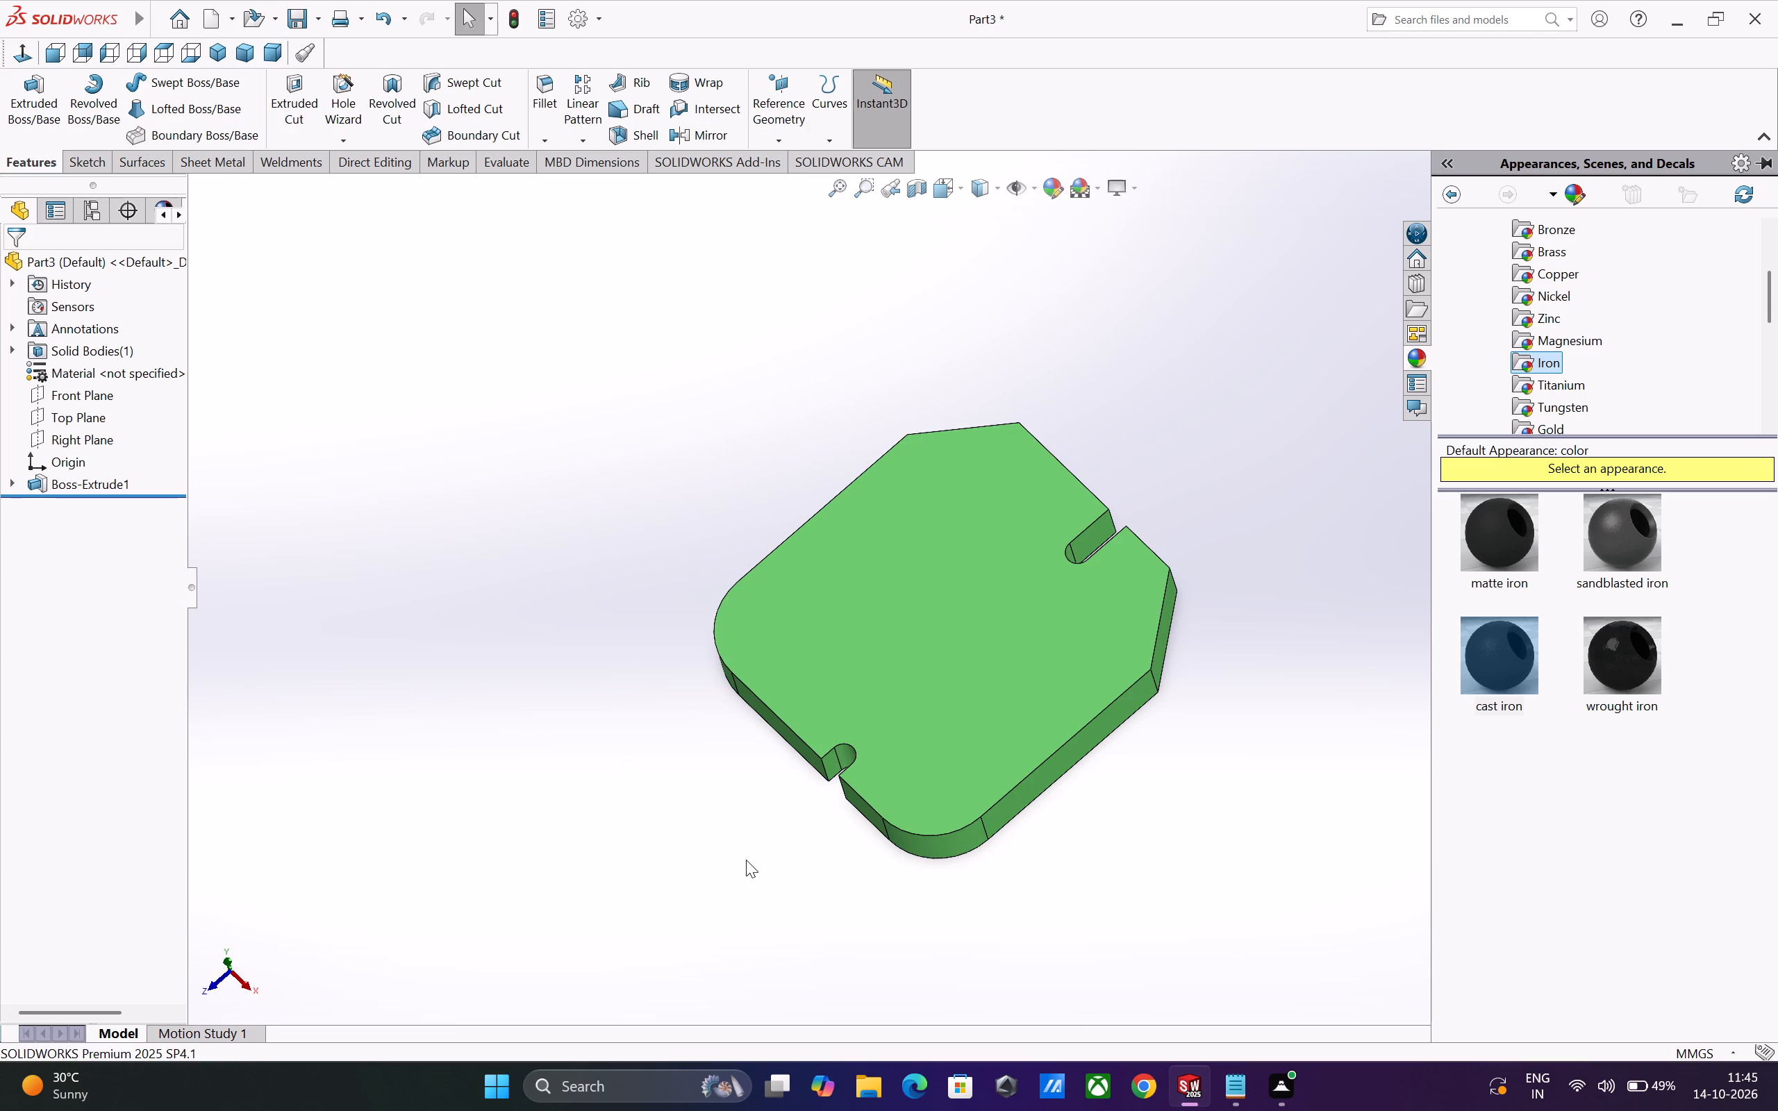
Inspect the green plate all around, including its underside, side faces and both edge slots.
middle_click_drag(786, 865, 837, 789)
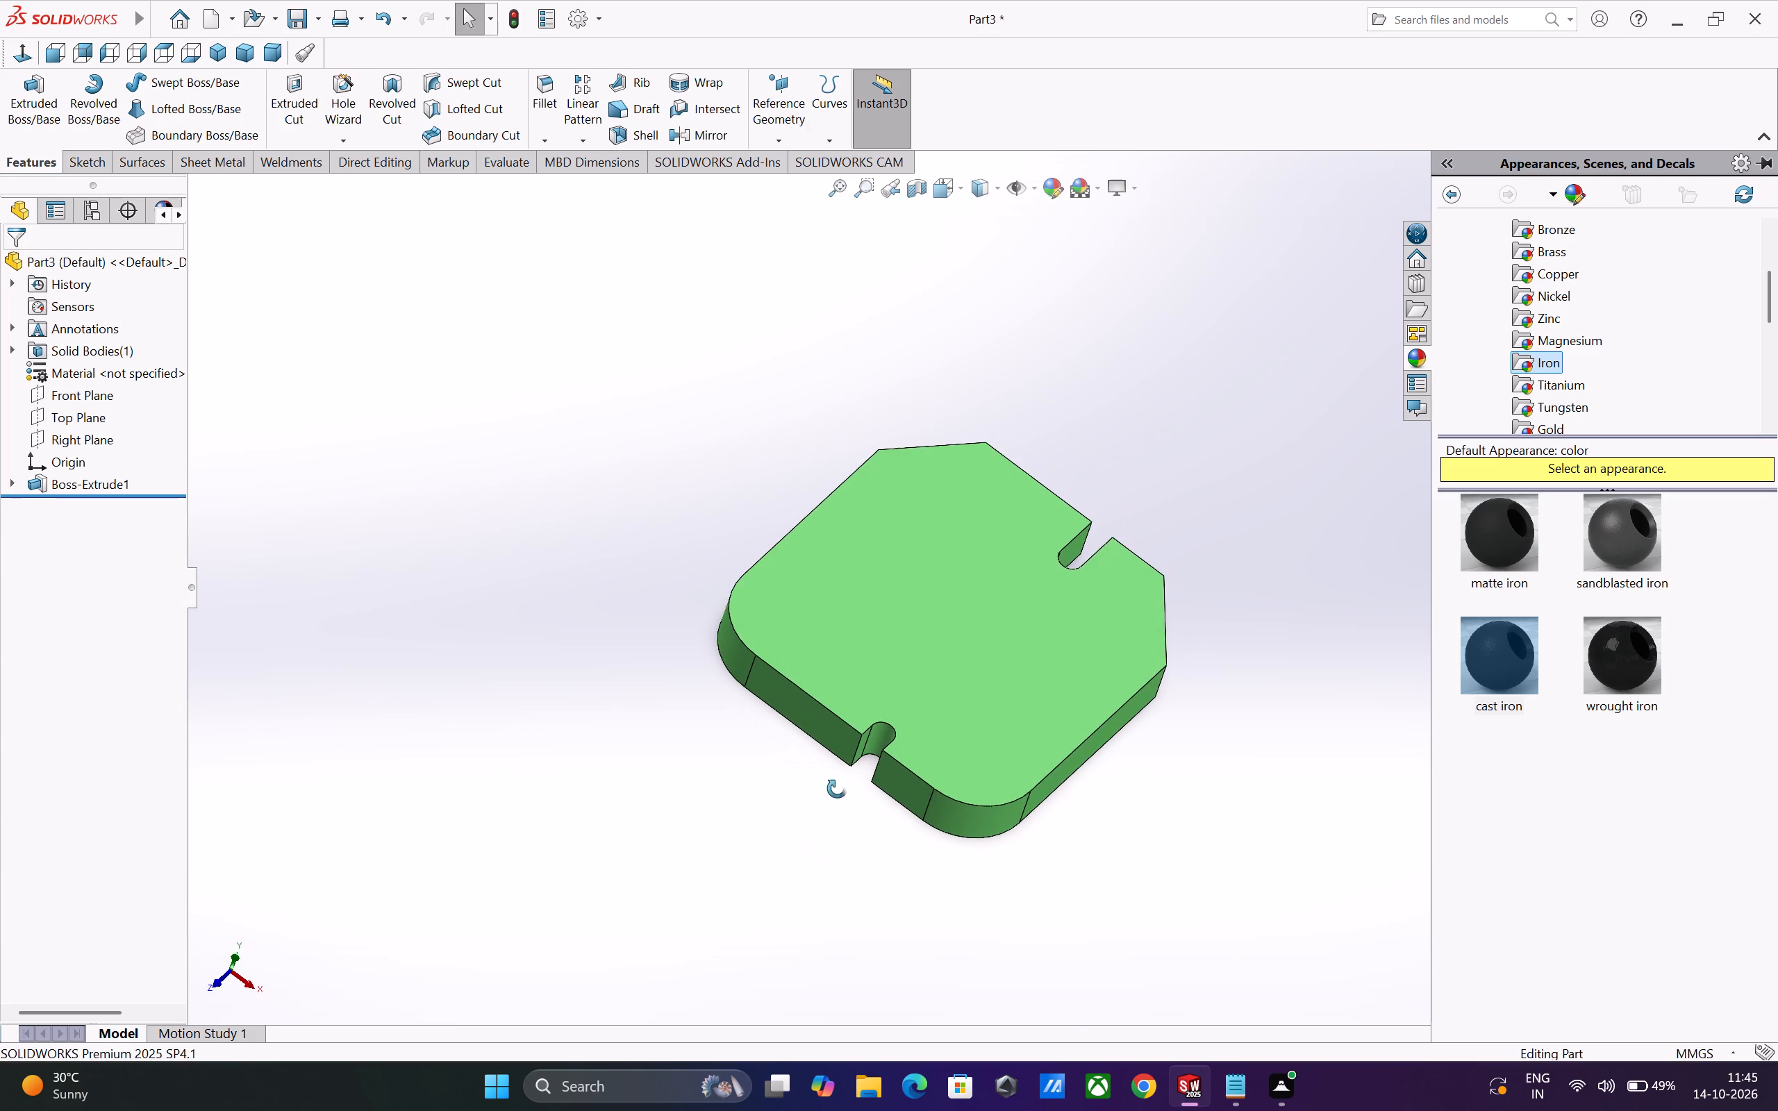
middle_click_drag(837, 789, 836, 784)
middle_click(833, 767)
scroll(892, 688, "down", 1)
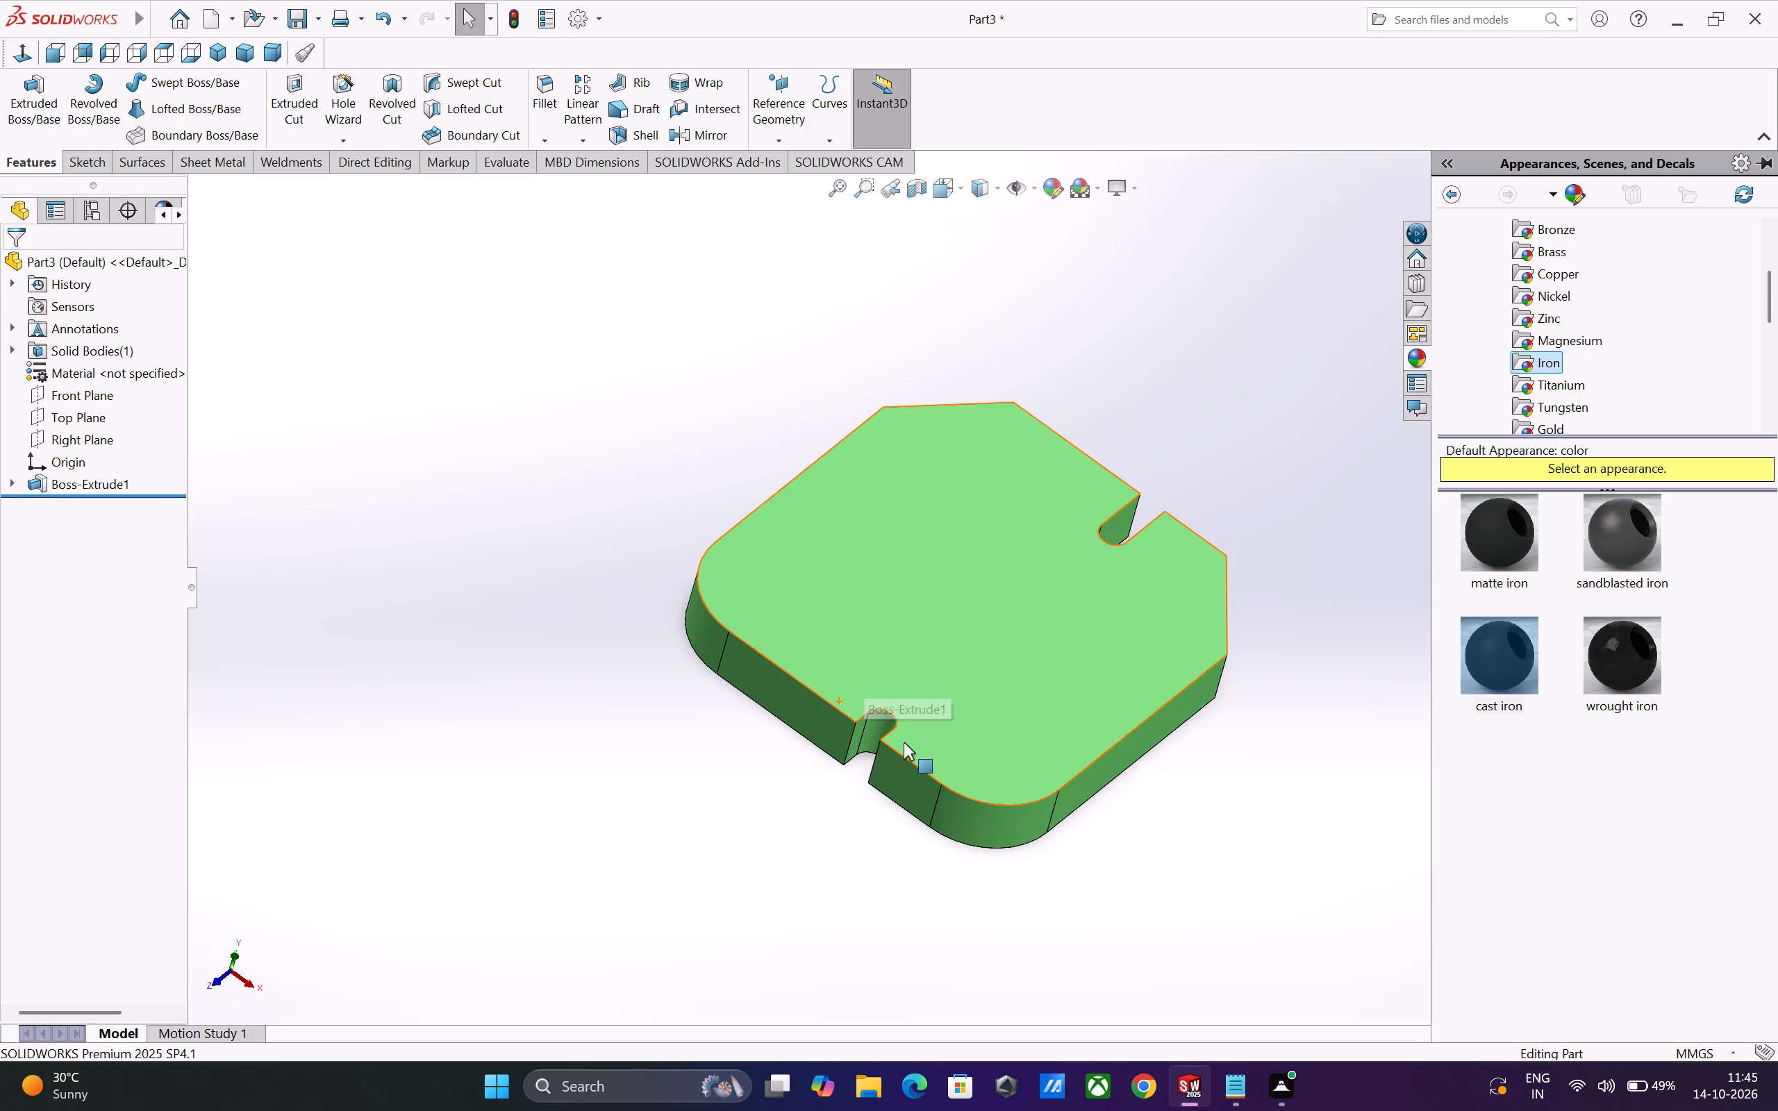
middle_click_drag(912, 749, 941, 730)
left_click(704, 448)
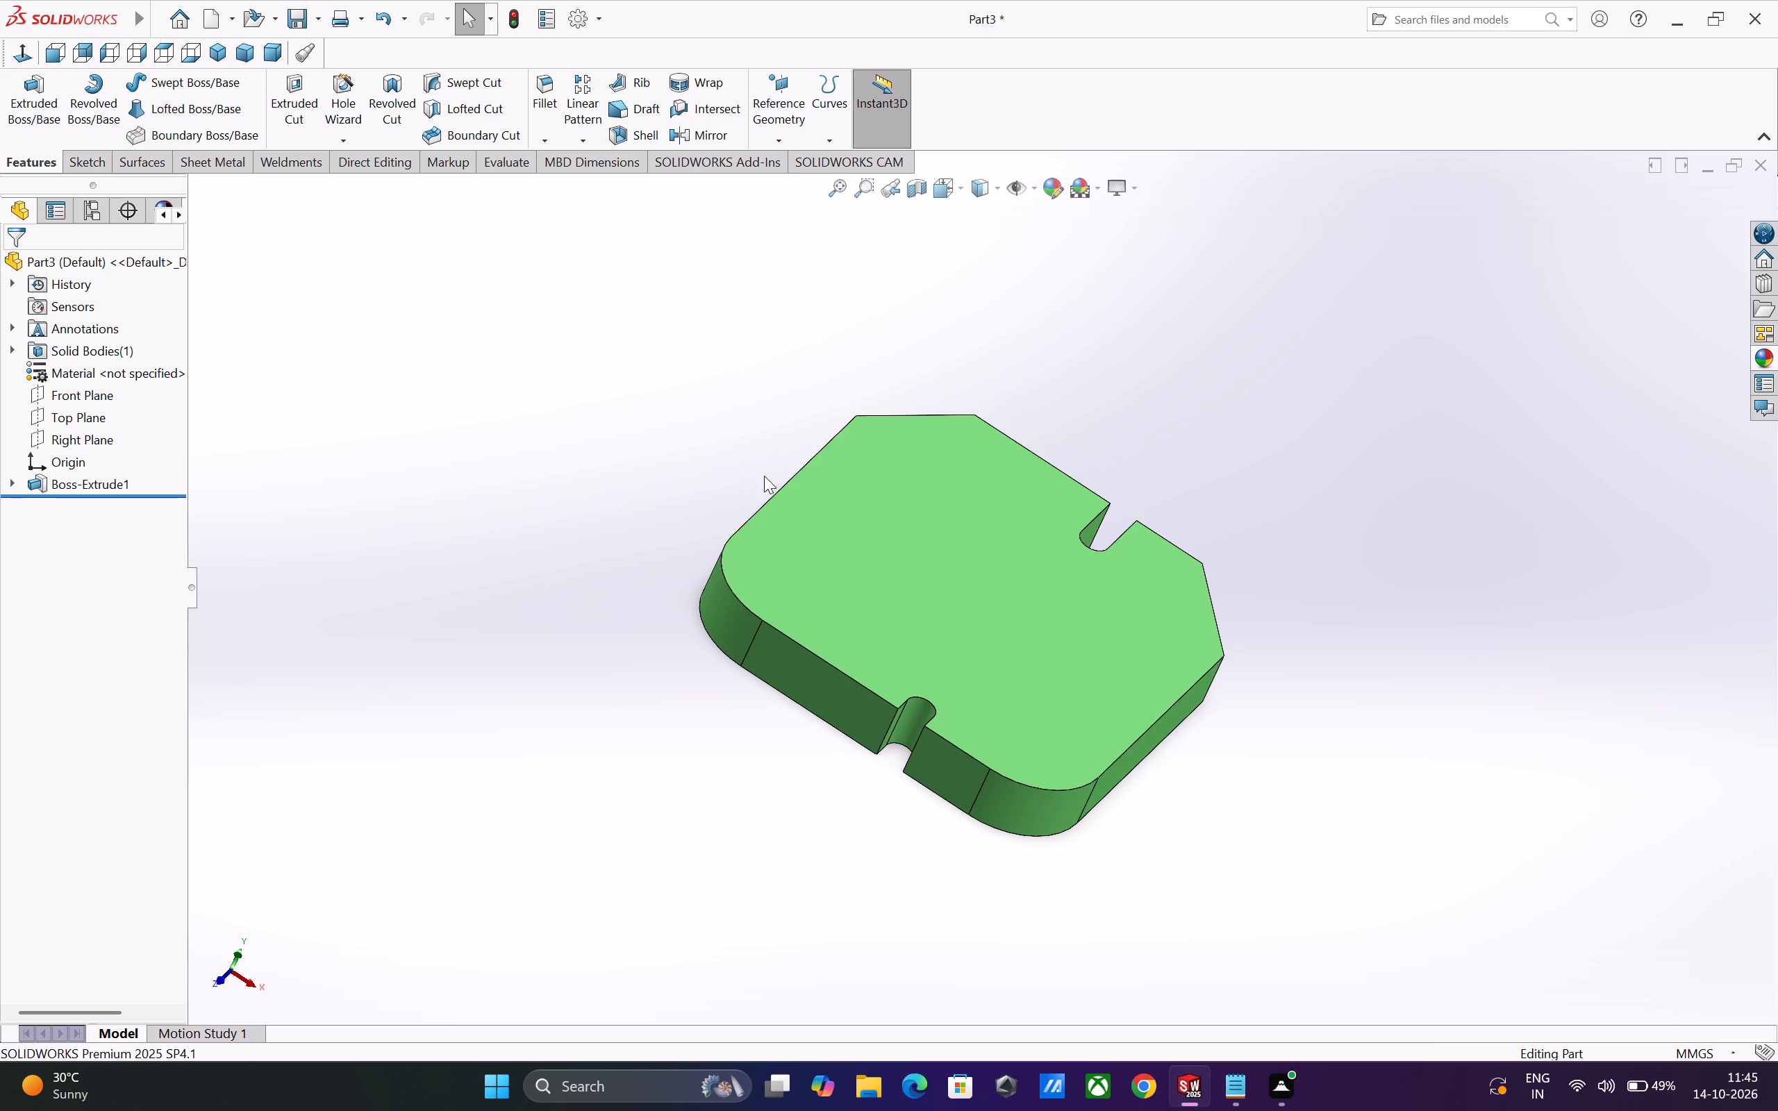
scroll(1058, 686, "down", 1)
middle_click_drag(1063, 688, 1052, 642)
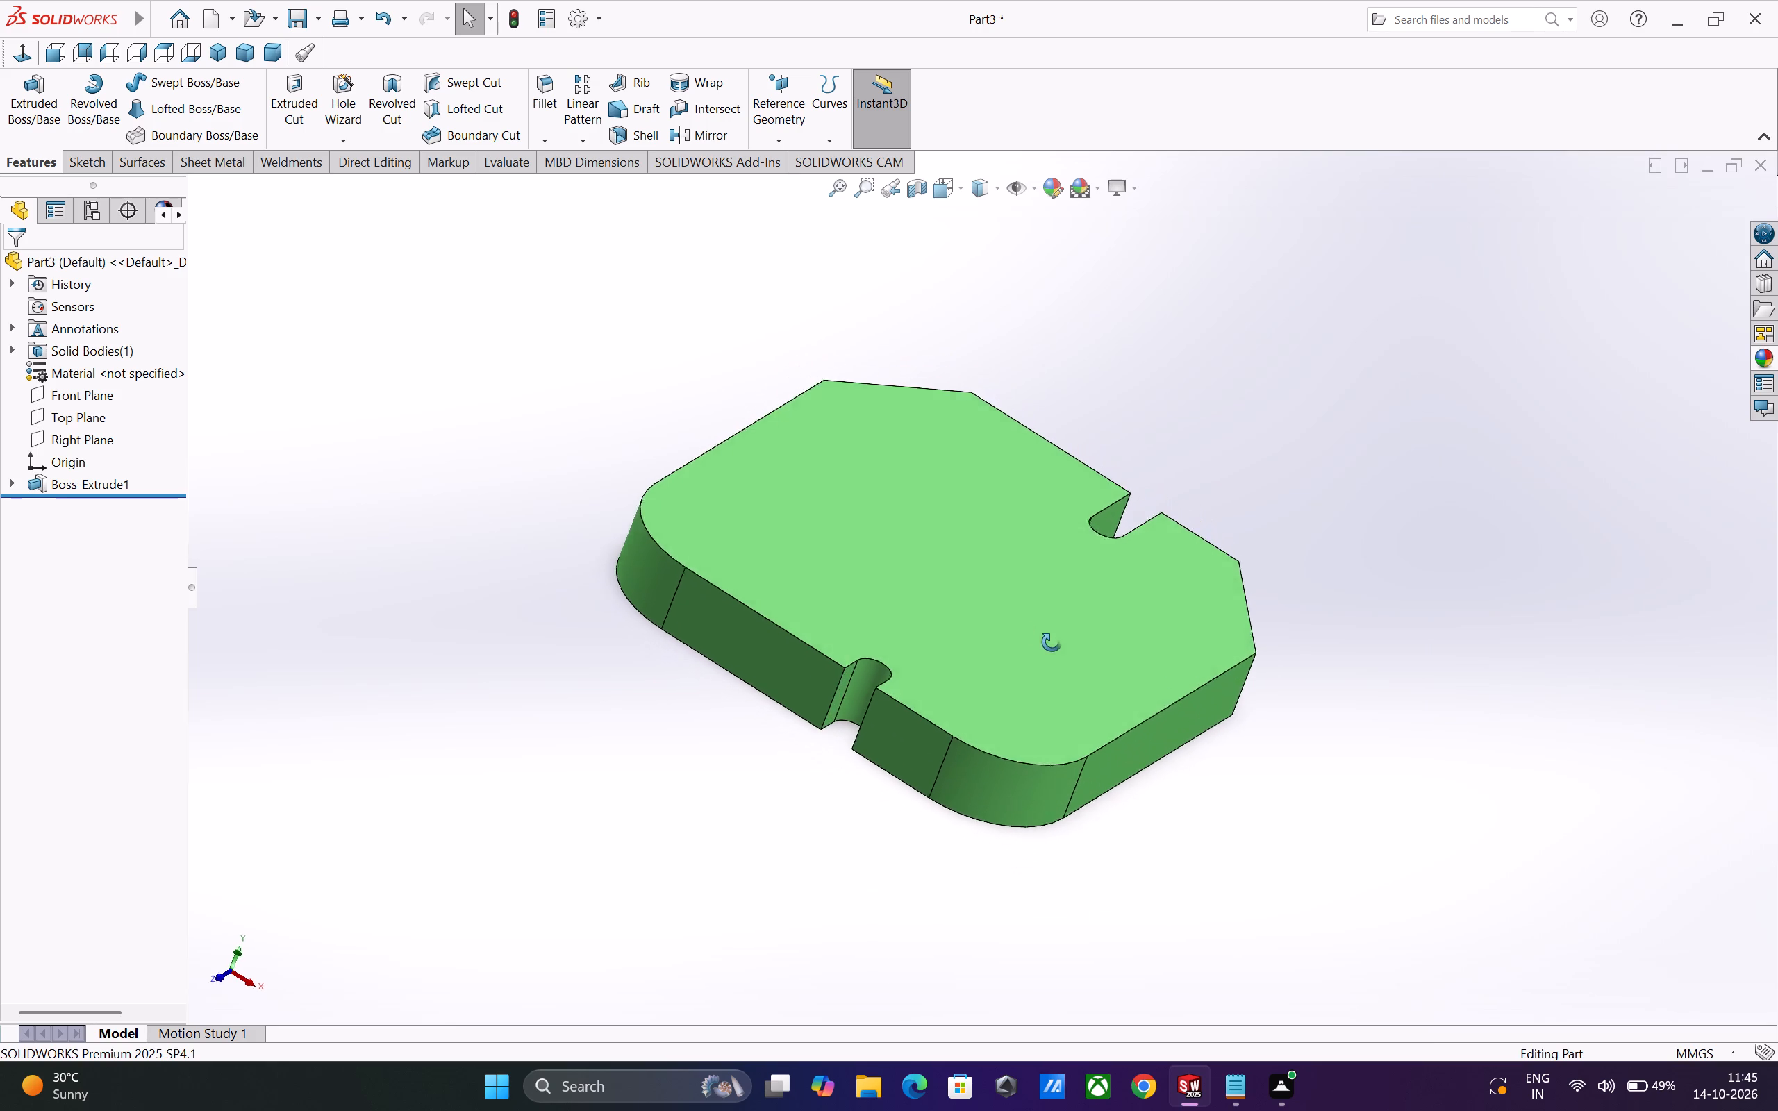
middle_click_drag(1052, 642, 1012, 630)
scroll(1012, 630, "down", 2)
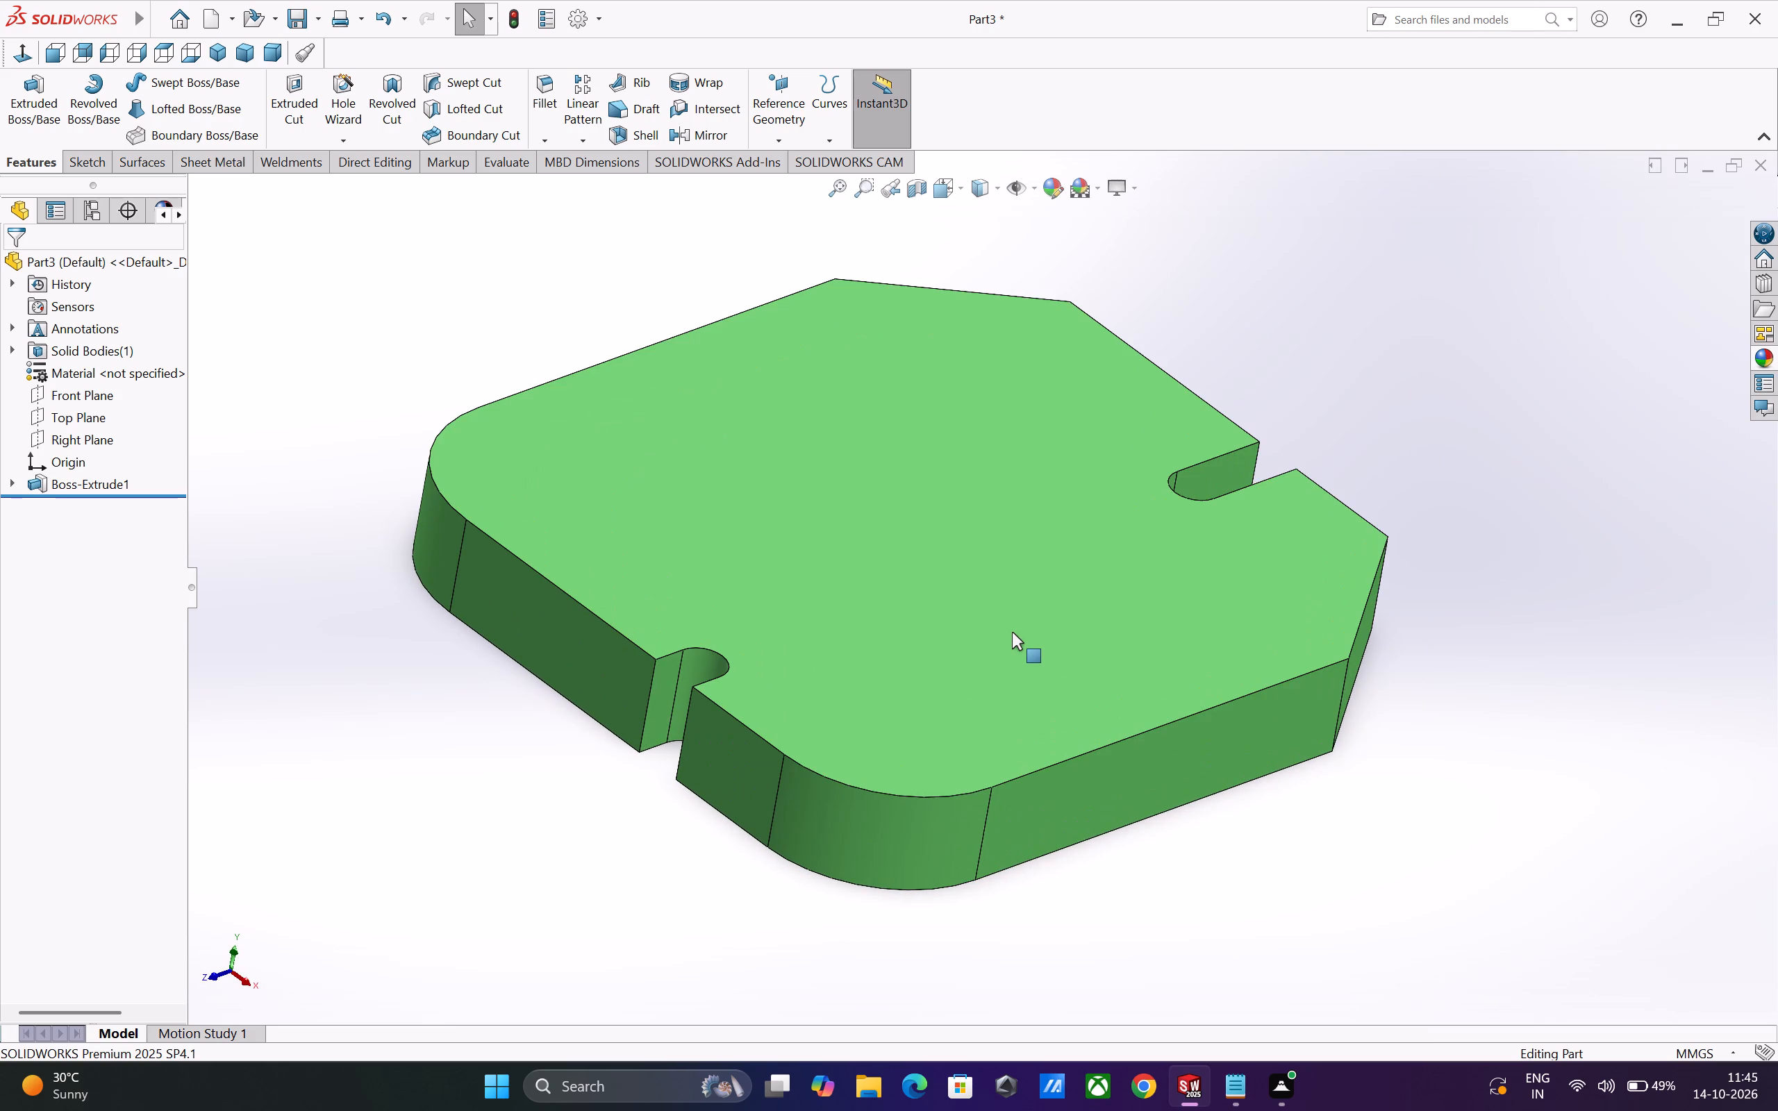
middle_click_drag(1009, 634, 981, 652)
scroll(997, 663, "up", 1)
middle_click_drag(1002, 673, 962, 698)
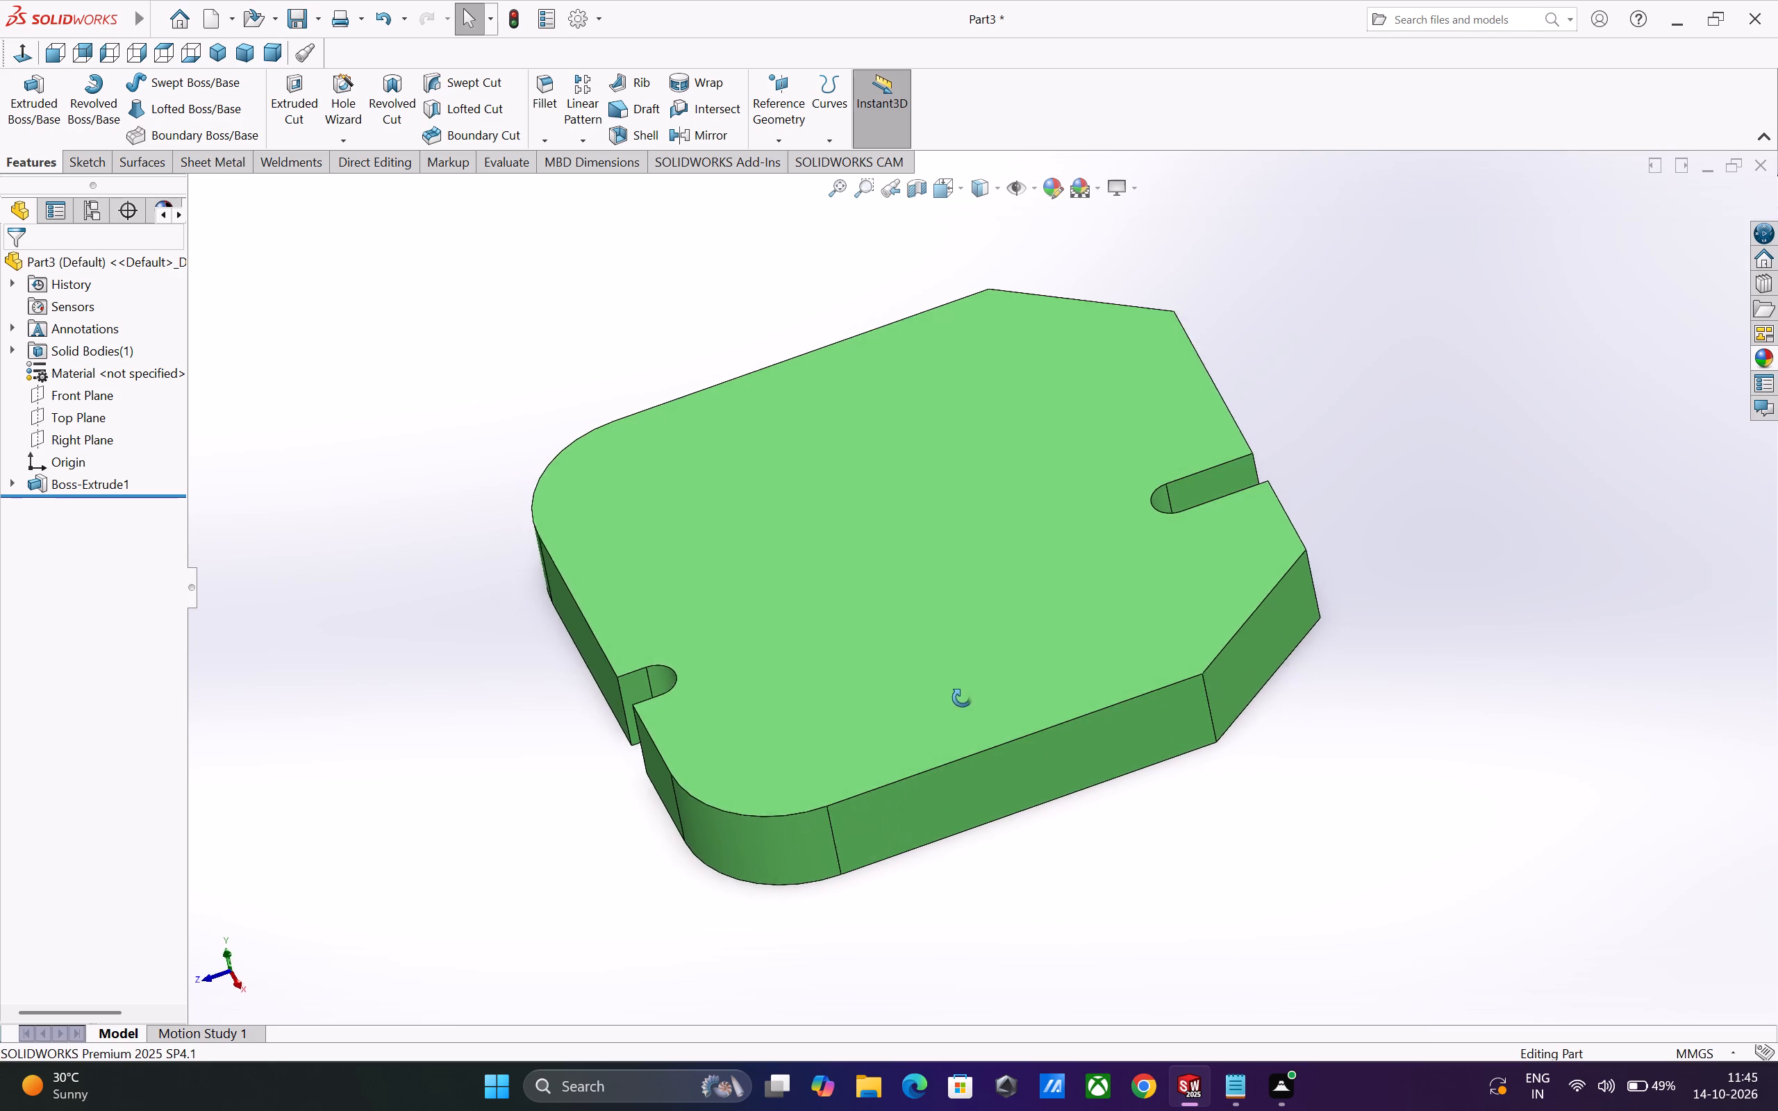
middle_click_drag(962, 698, 956, 702)
middle_click_drag(1093, 645, 944, 868)
scroll(1063, 665, "up", 1)
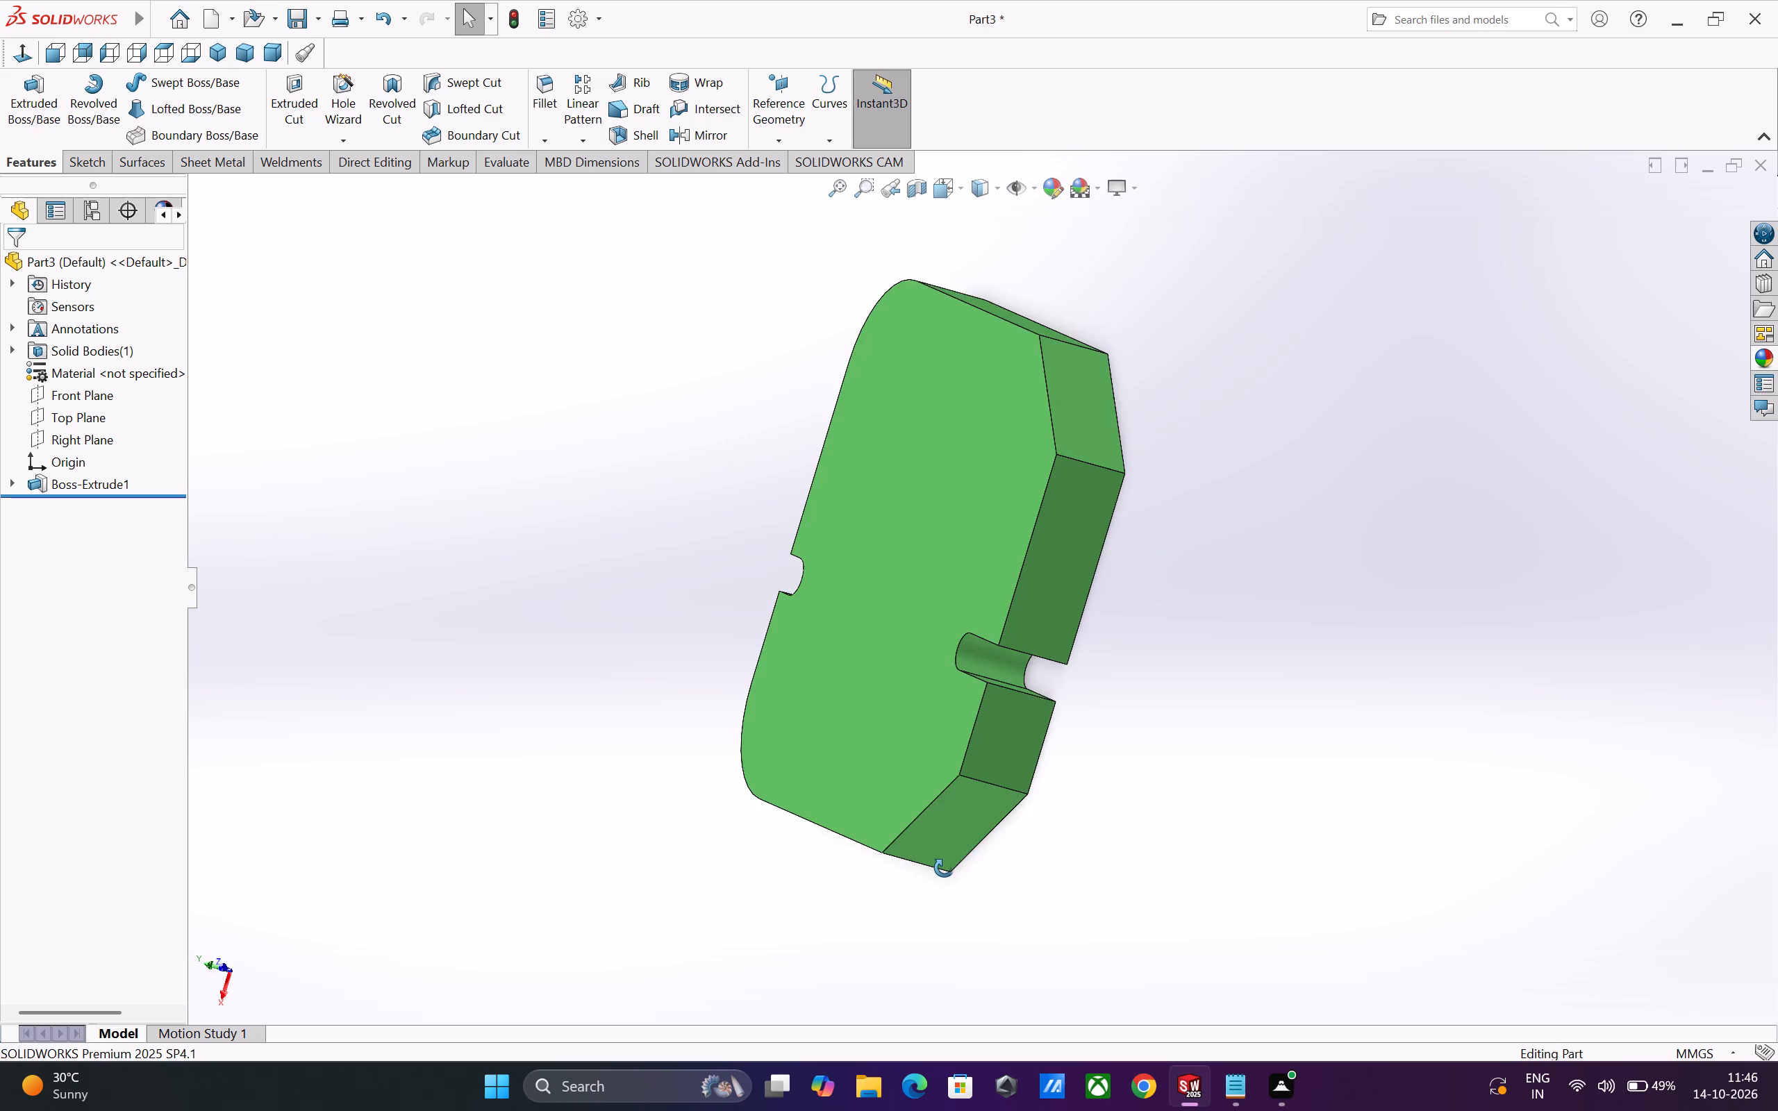
middle_click_drag(944, 868, 1067, 826)
scroll(1064, 828, "up", 2)
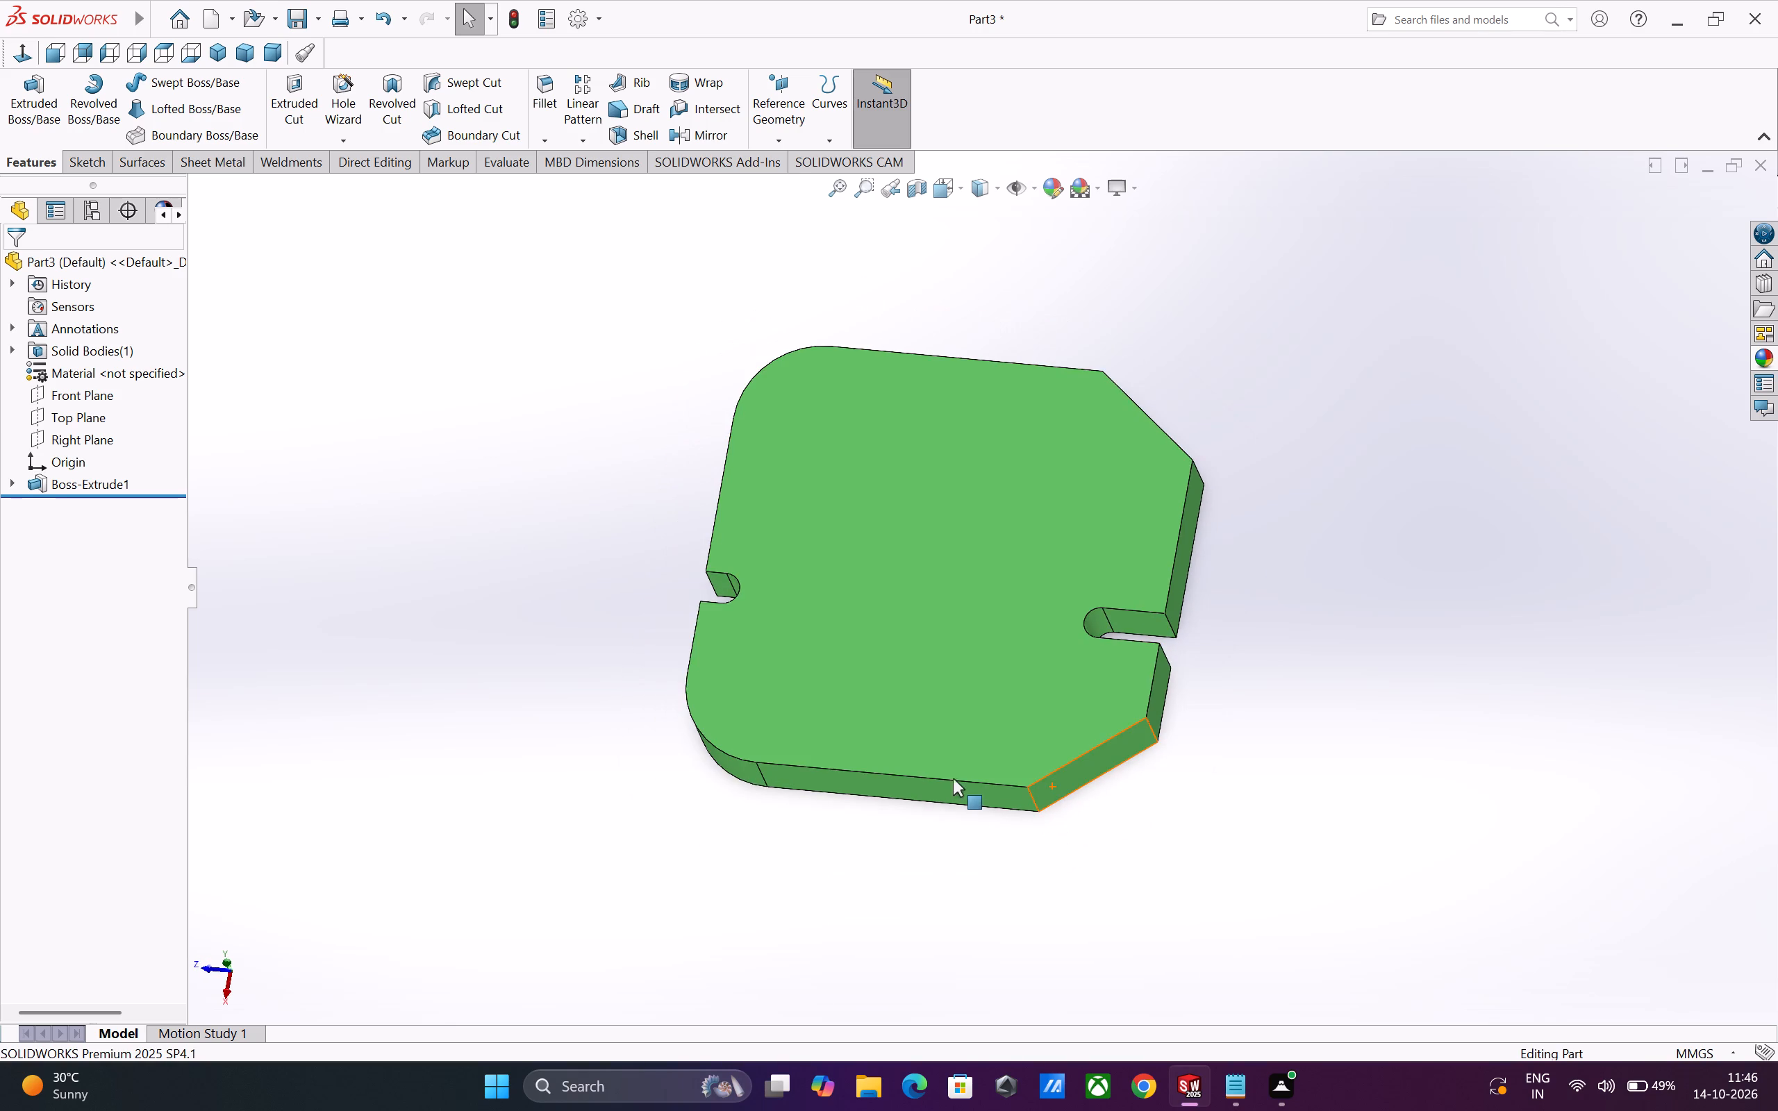
middle_click_drag(961, 774, 1187, 734)
scroll(1111, 748, "up", 1)
scroll(961, 595, "down", 6)
middle_click_drag(1118, 689, 1073, 751)
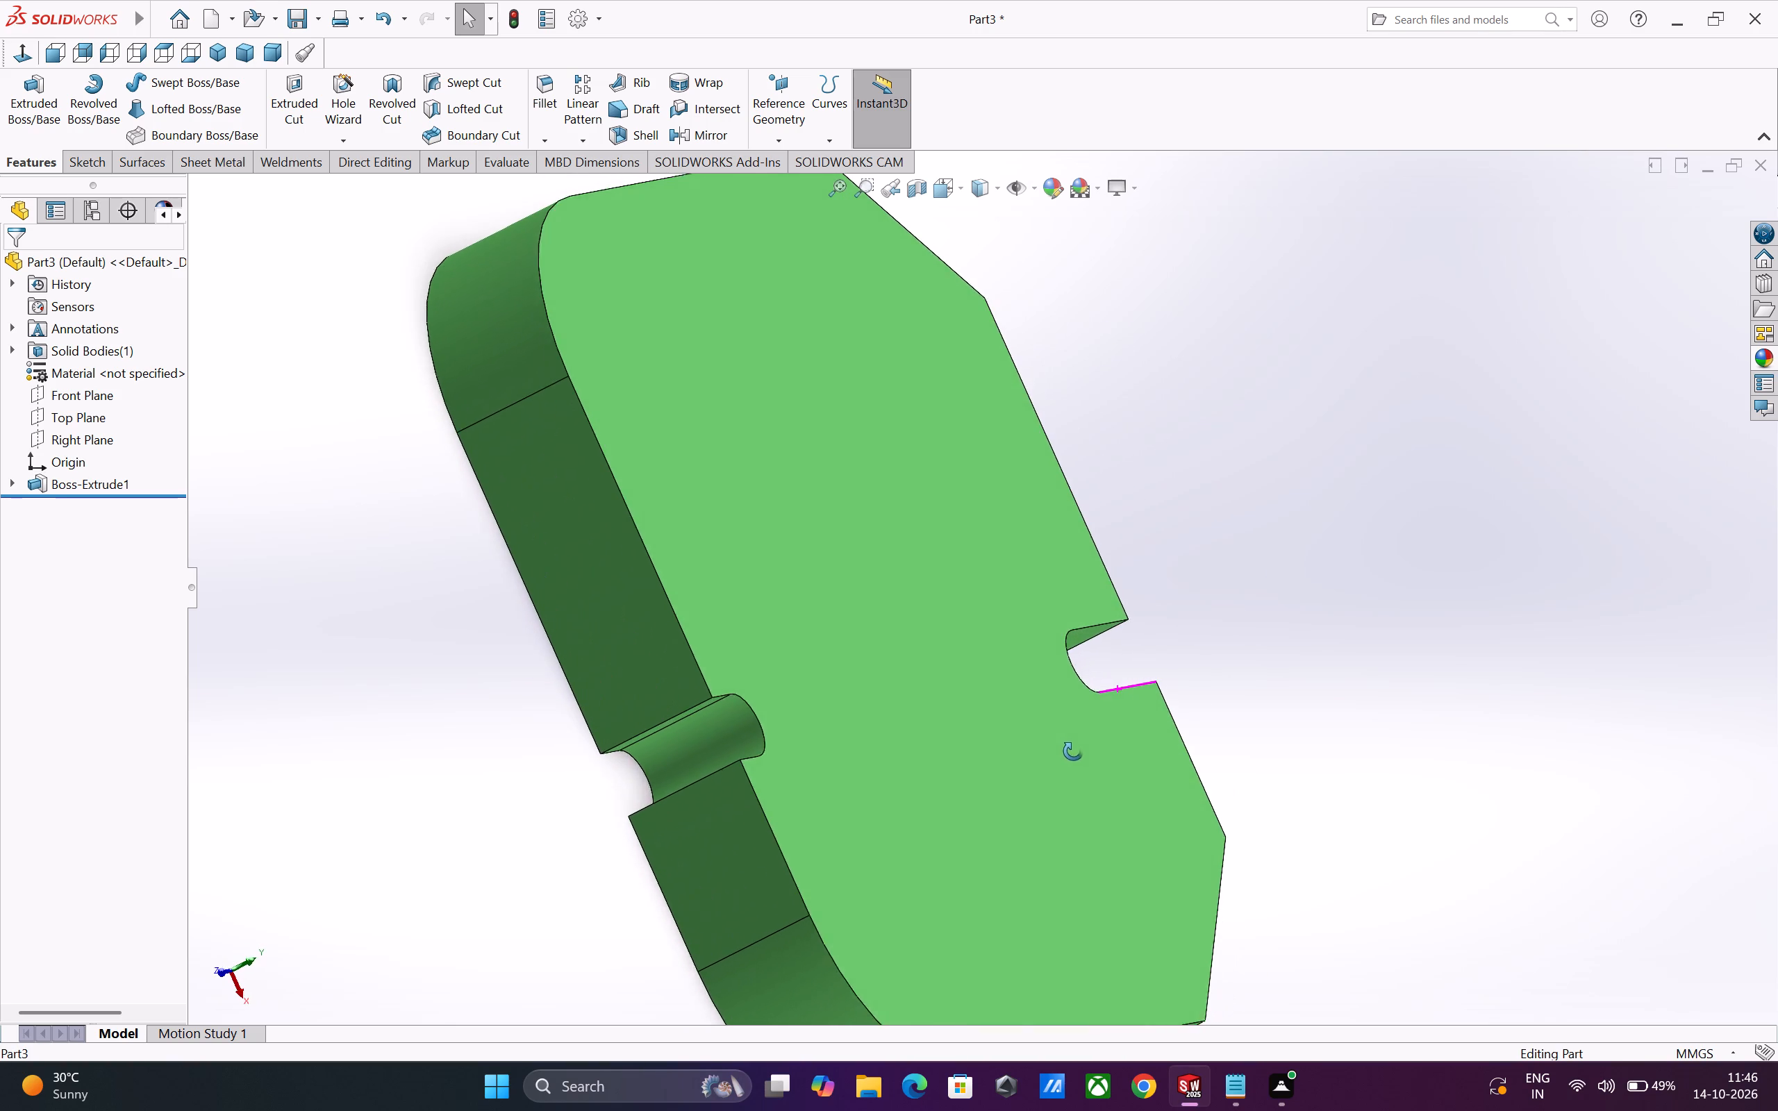
middle_click_drag(1073, 751, 1066, 794)
middle_click(1060, 786)
scroll(1059, 785, "up", 2)
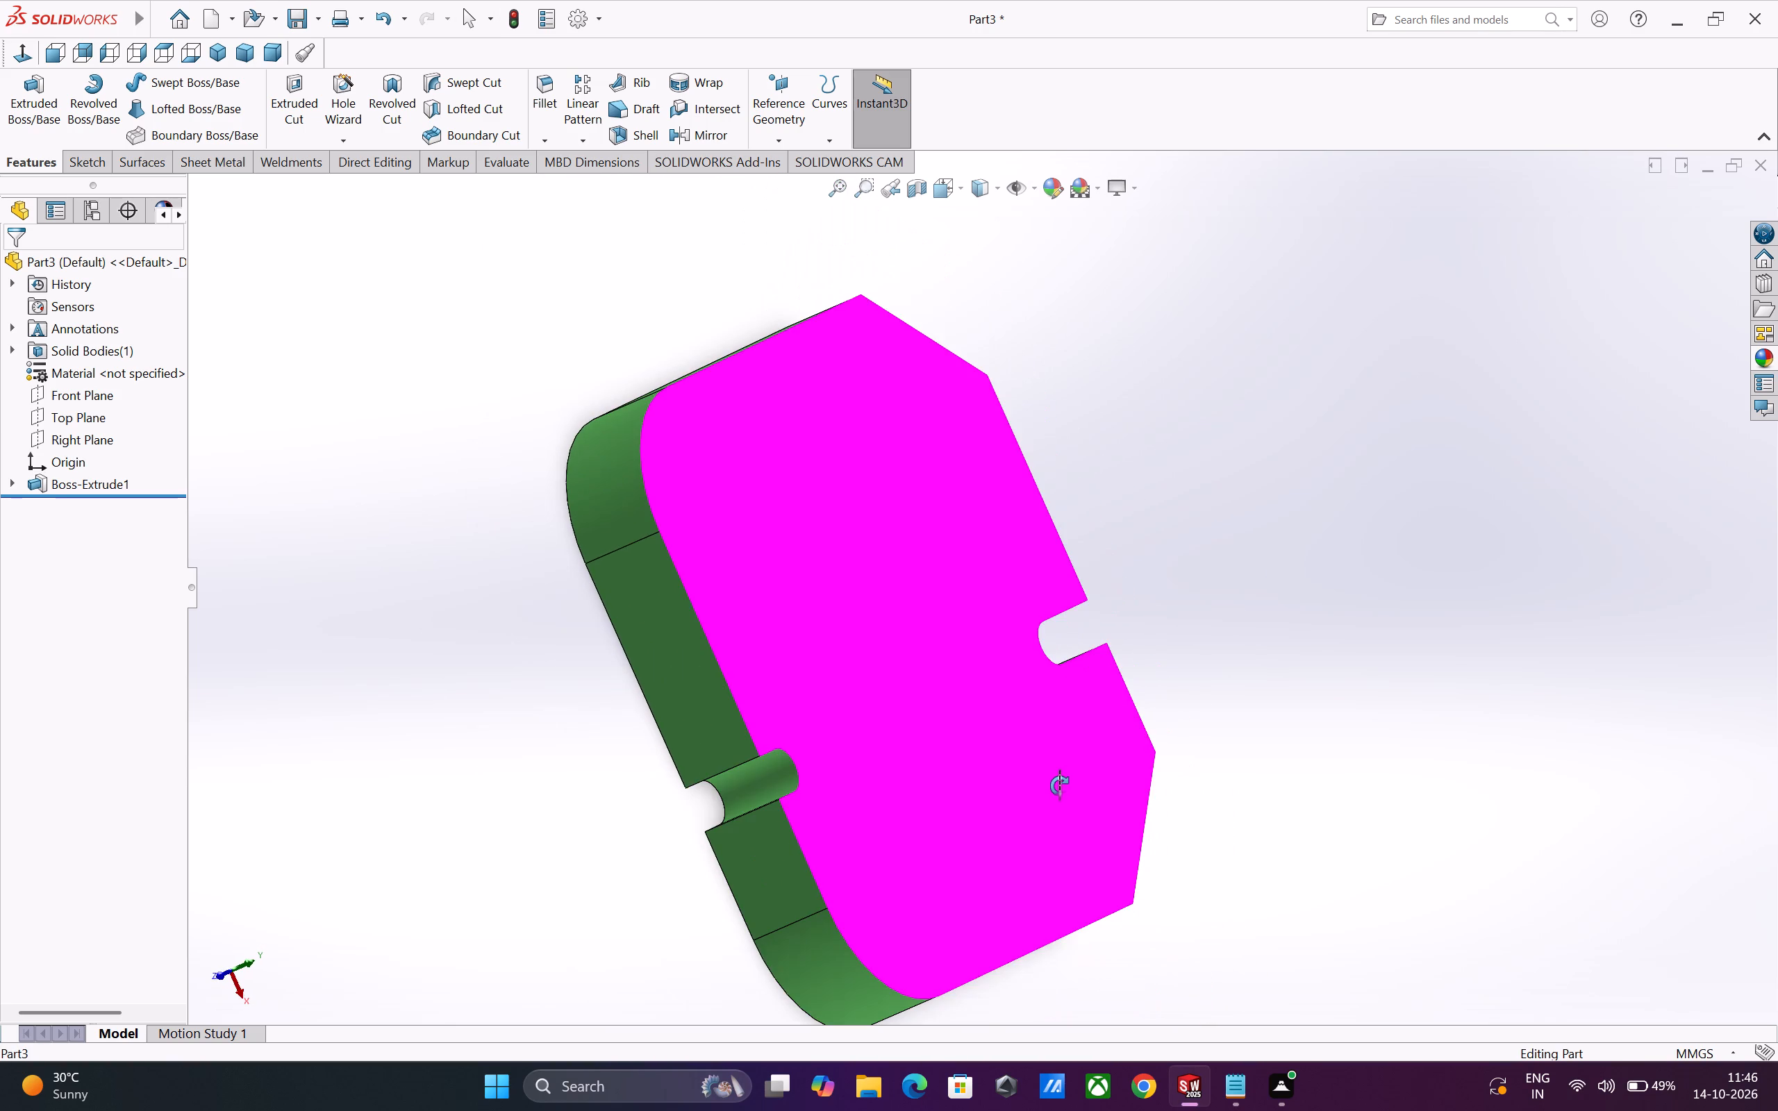
middle_click_drag(1050, 805, 1020, 823)
left_click(1388, 723)
middle_click_drag(1357, 740, 1290, 744)
middle_click(1288, 744)
scroll(1197, 719, "up", 1)
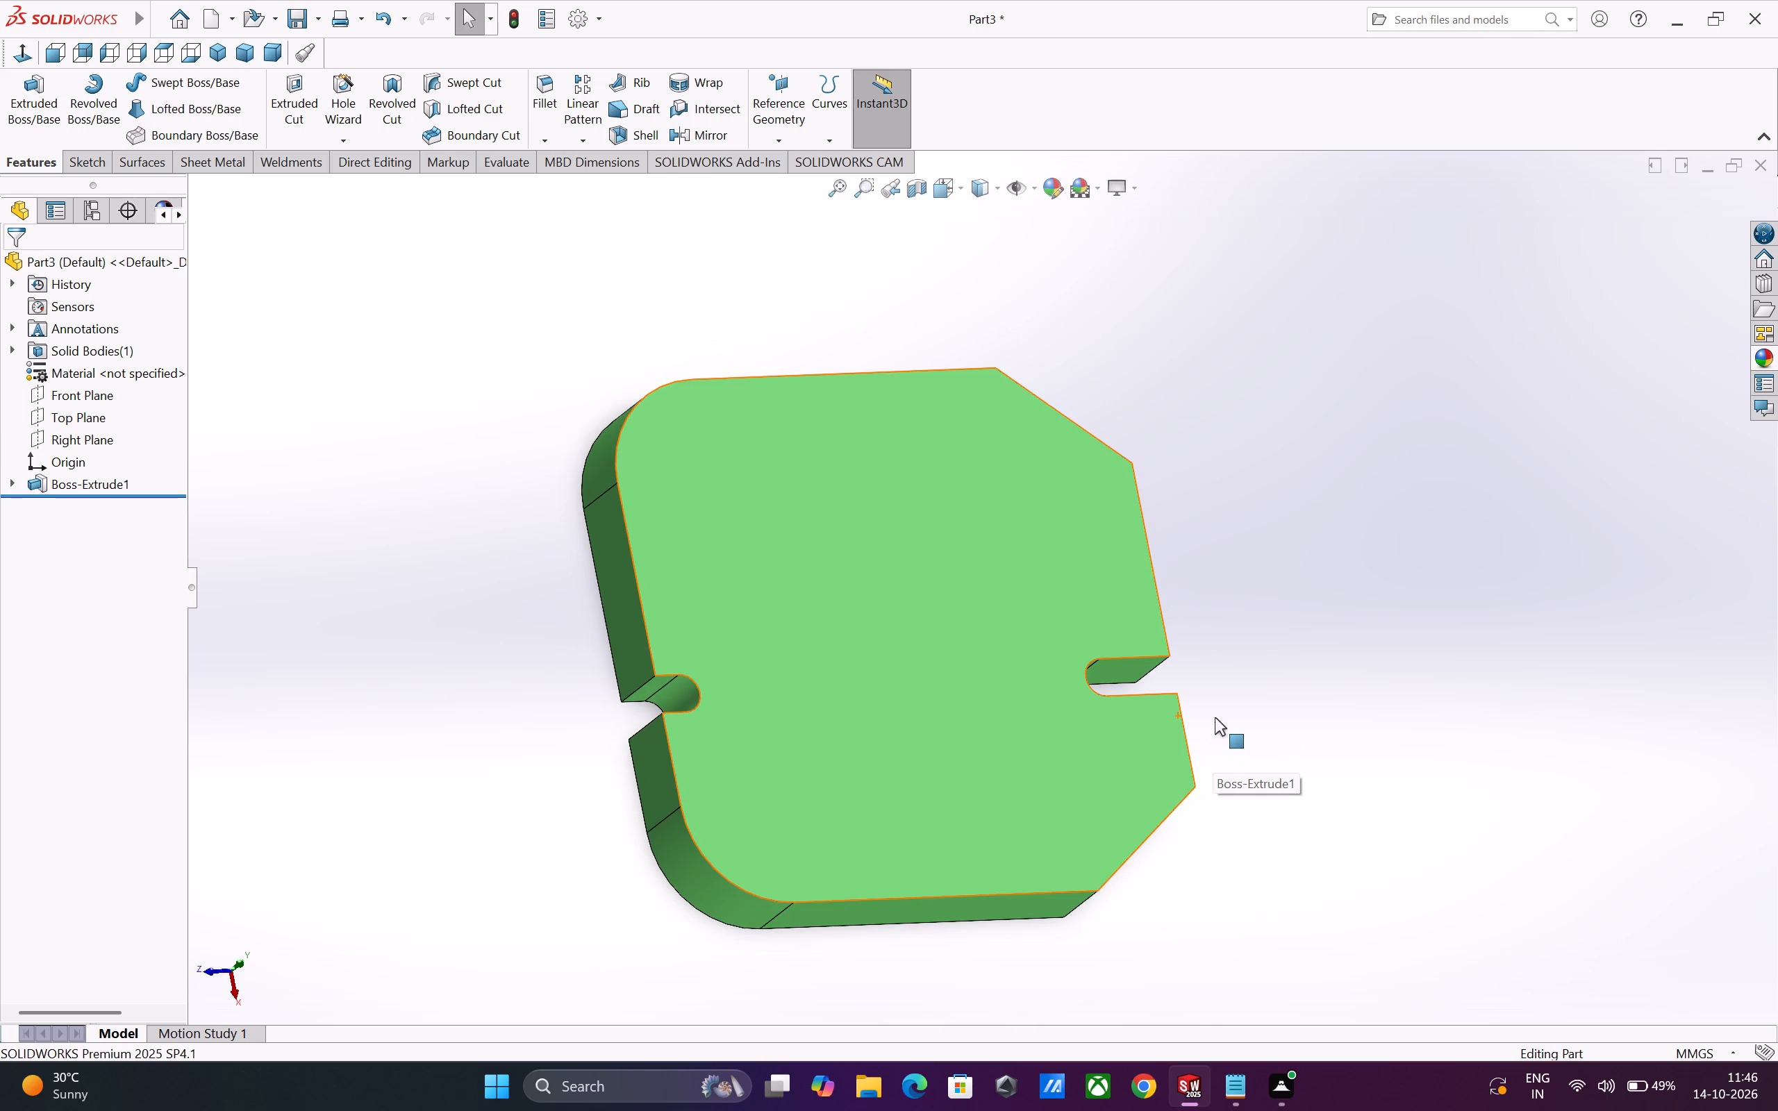
Examine the green plate from all sides, including both large faces, the chamfered and filleted corners and the two edge slots.
middle_click_drag(1256, 747, 1133, 812)
scroll(1154, 704, "down", 2)
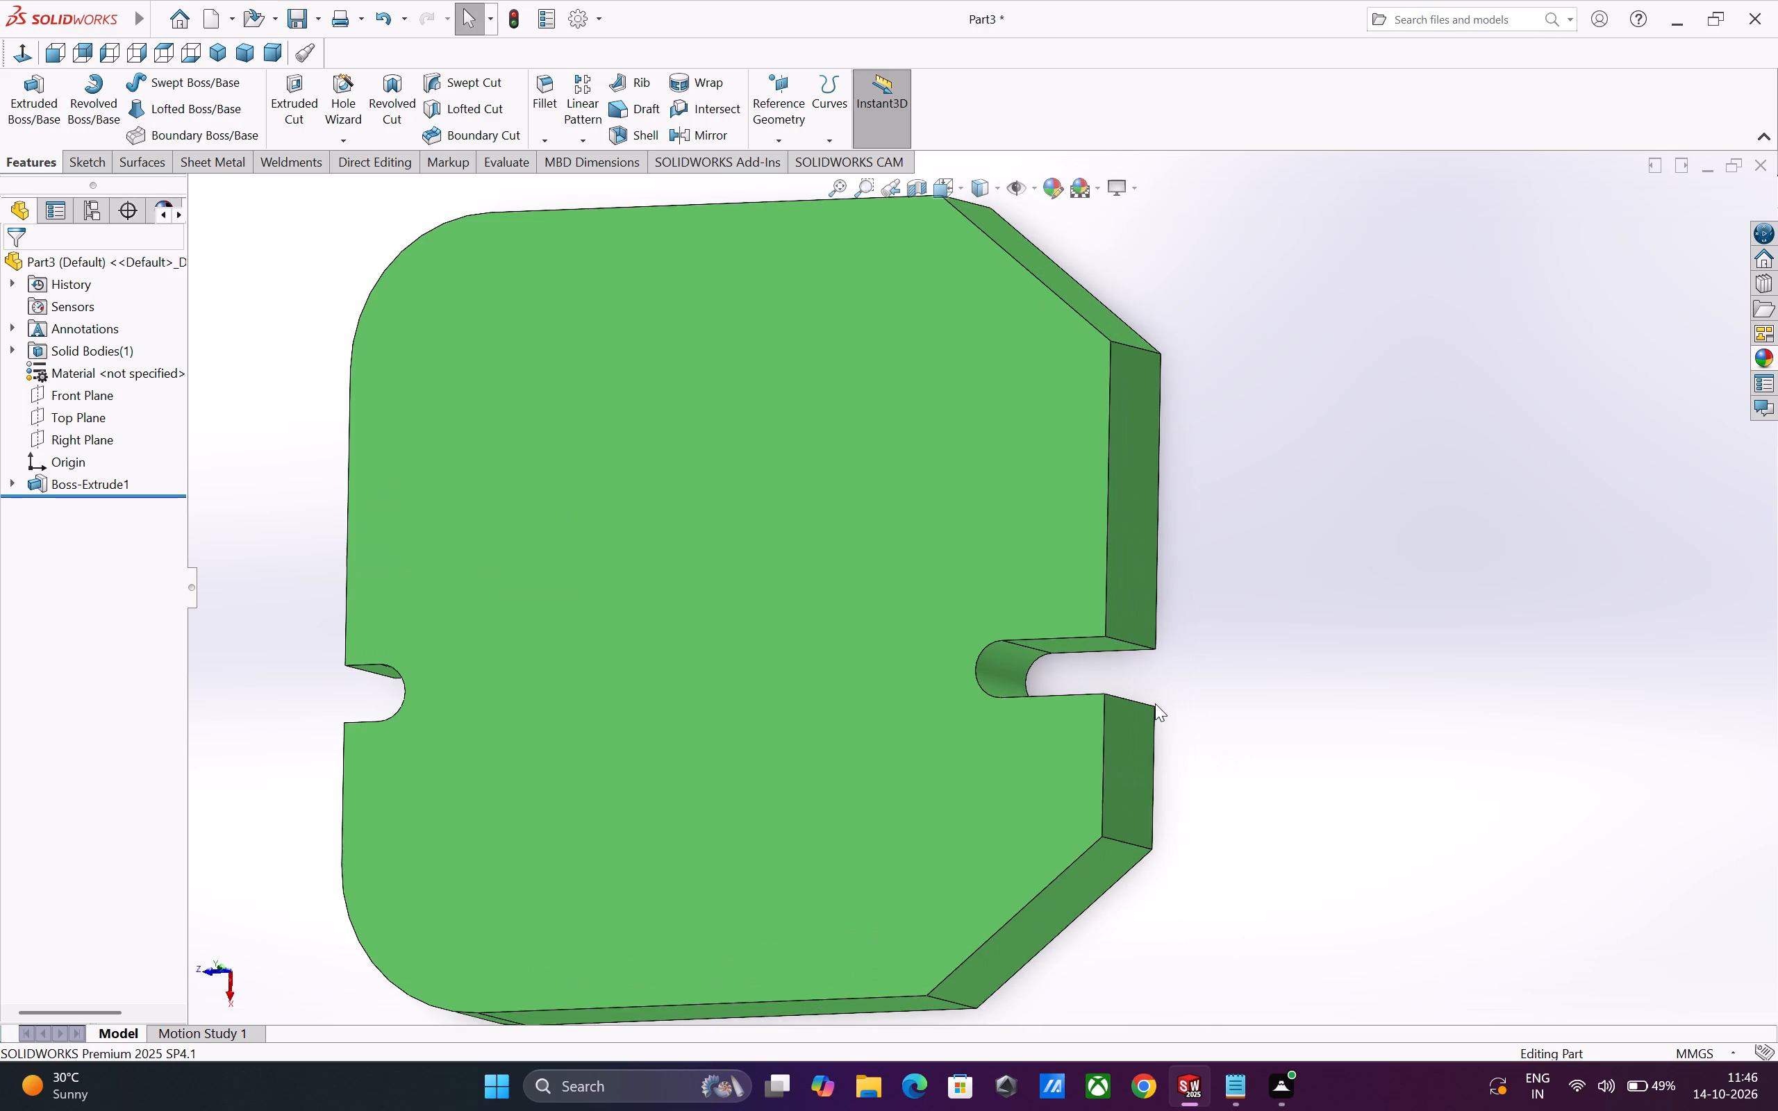
scroll(1155, 703, "down", 2)
middle_click_drag(1223, 805, 1172, 852)
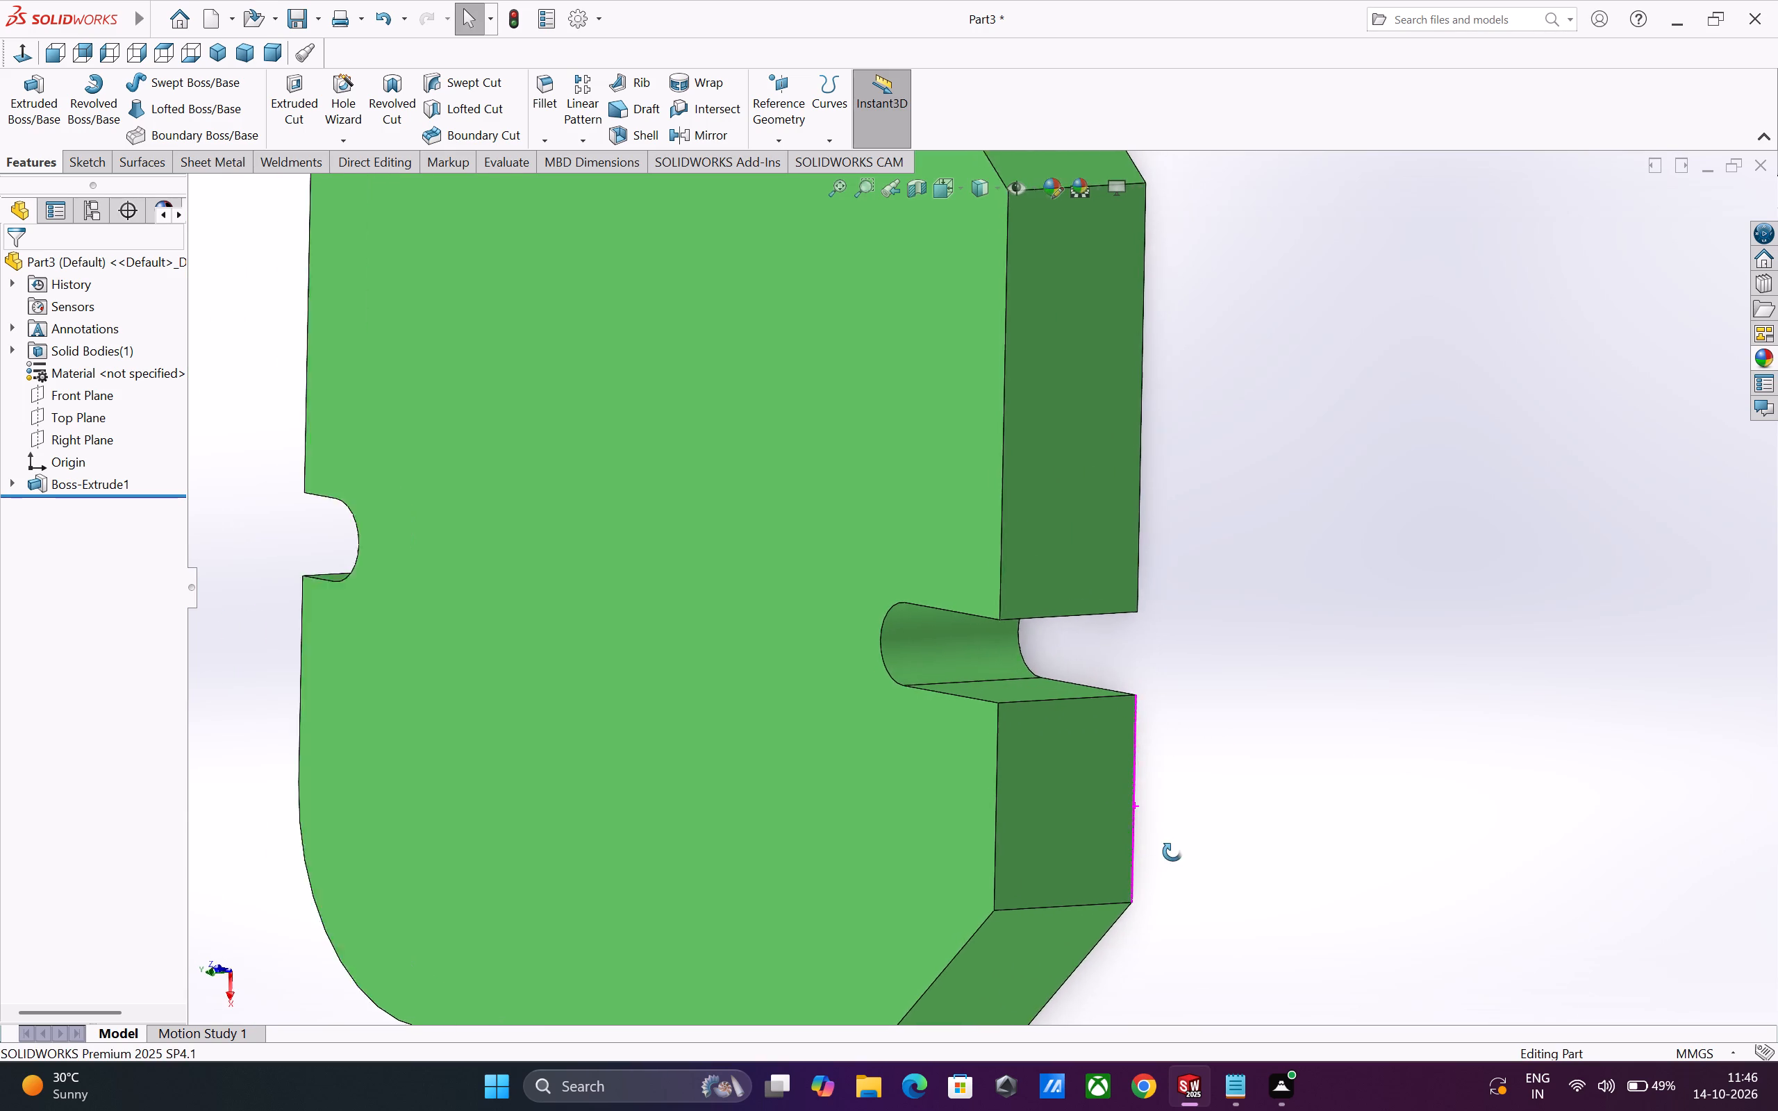
middle_click_drag(1172, 852, 1183, 846)
scroll(1188, 845, "up", 6)
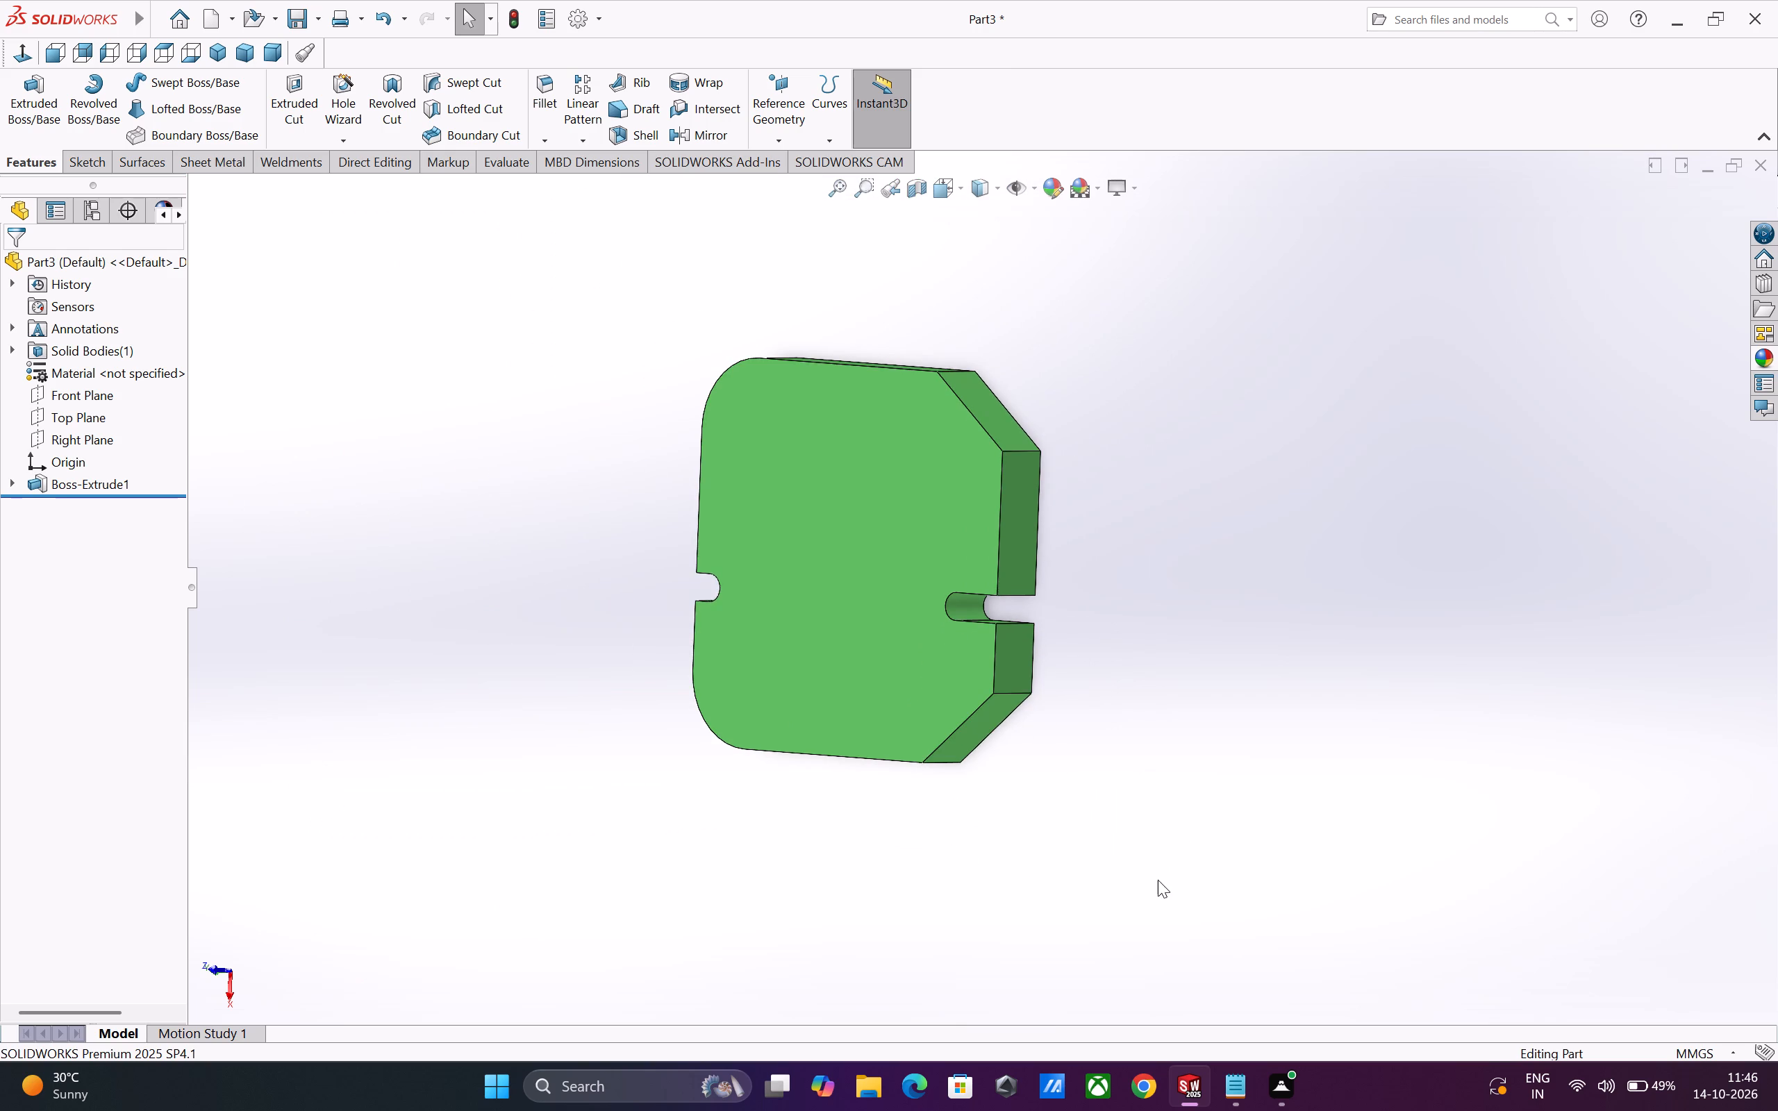
middle_click_drag(1158, 880, 1299, 765)
scroll(1207, 843, "up", 1)
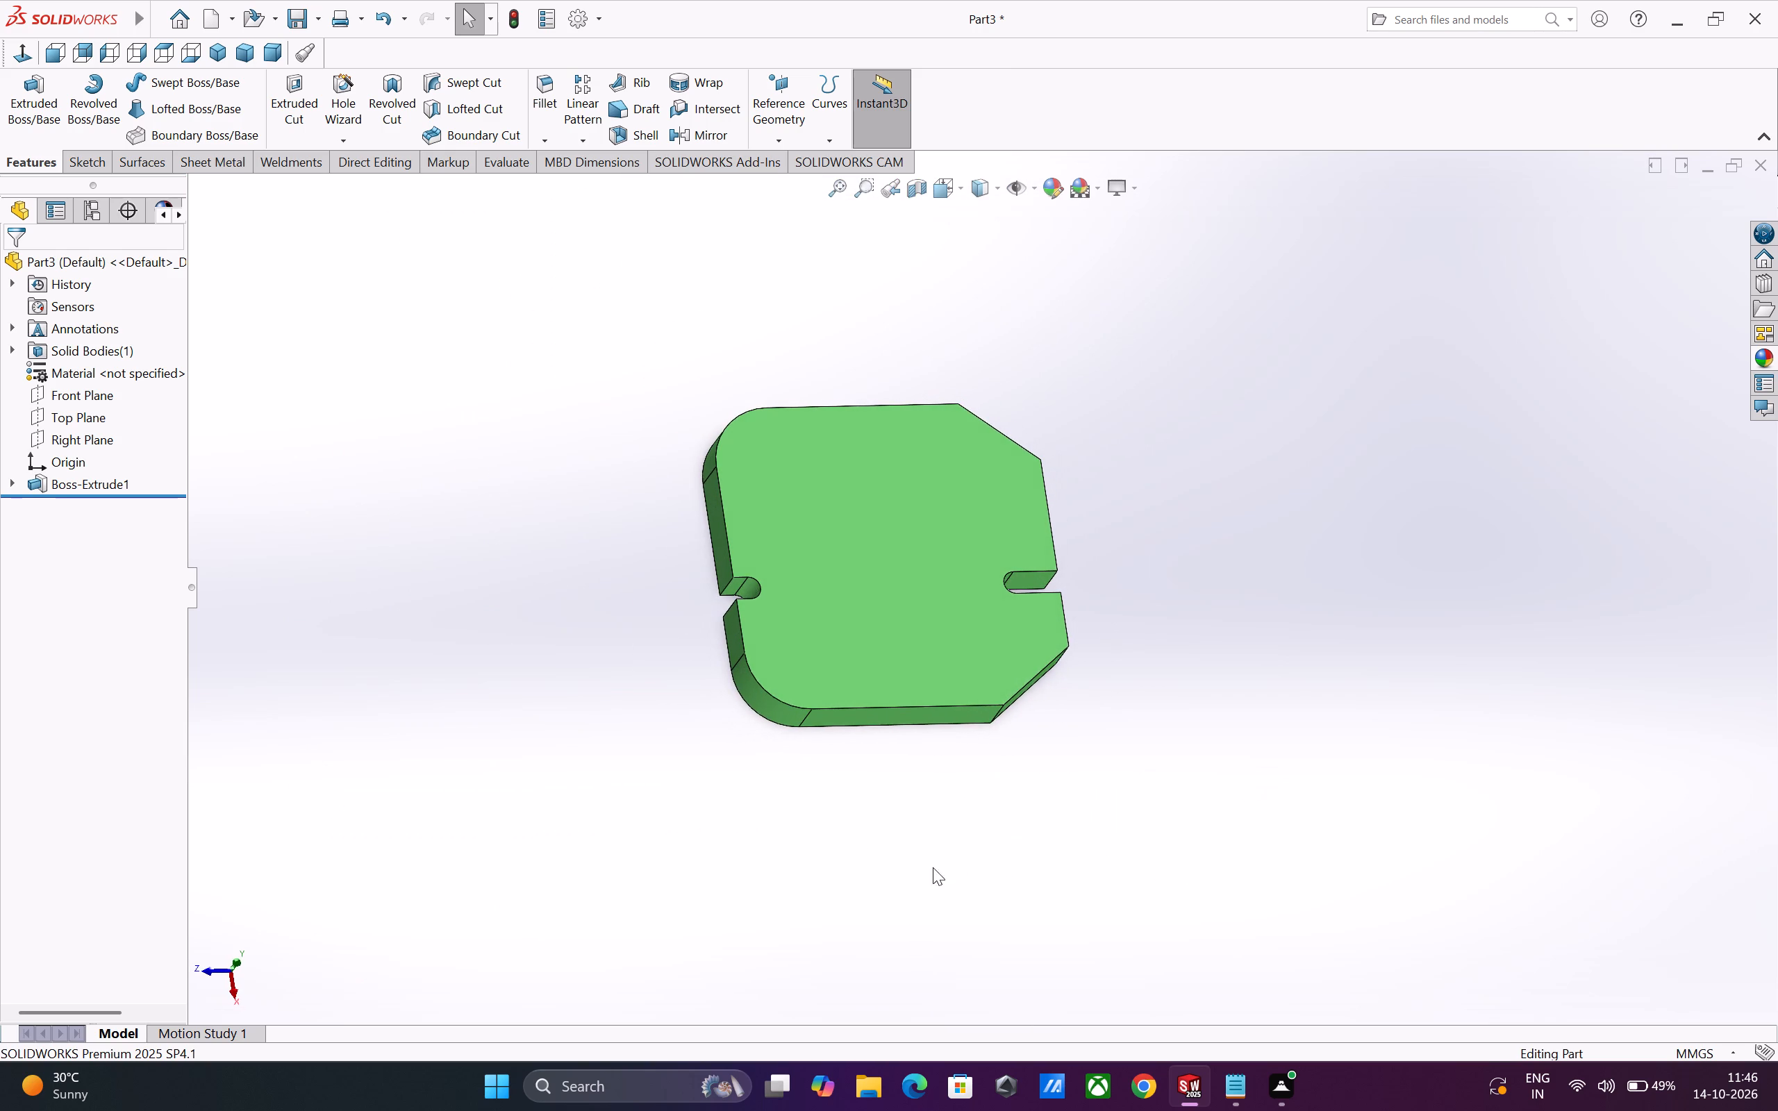
middle_click_drag(933, 867, 1043, 819)
middle_click_drag(815, 603, 845, 755)
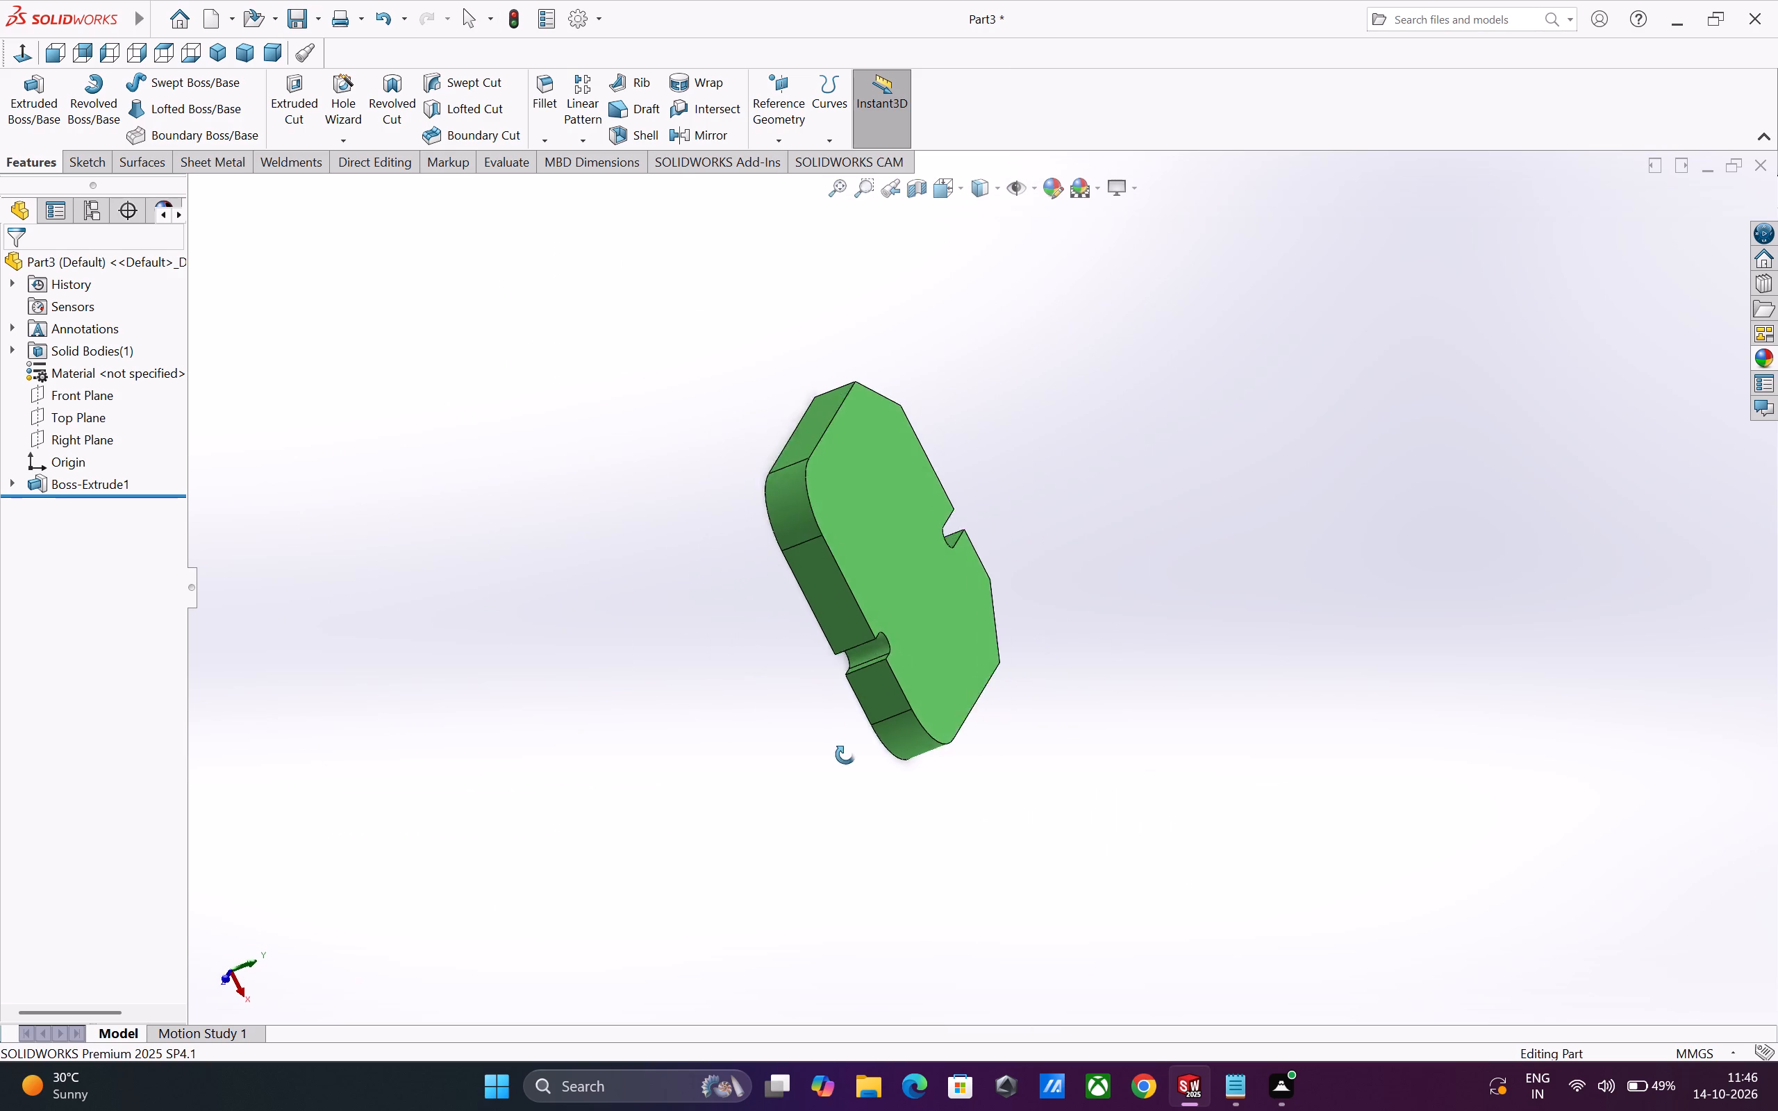
middle_click_drag(845, 755, 878, 862)
middle_click_drag(870, 525, 868, 760)
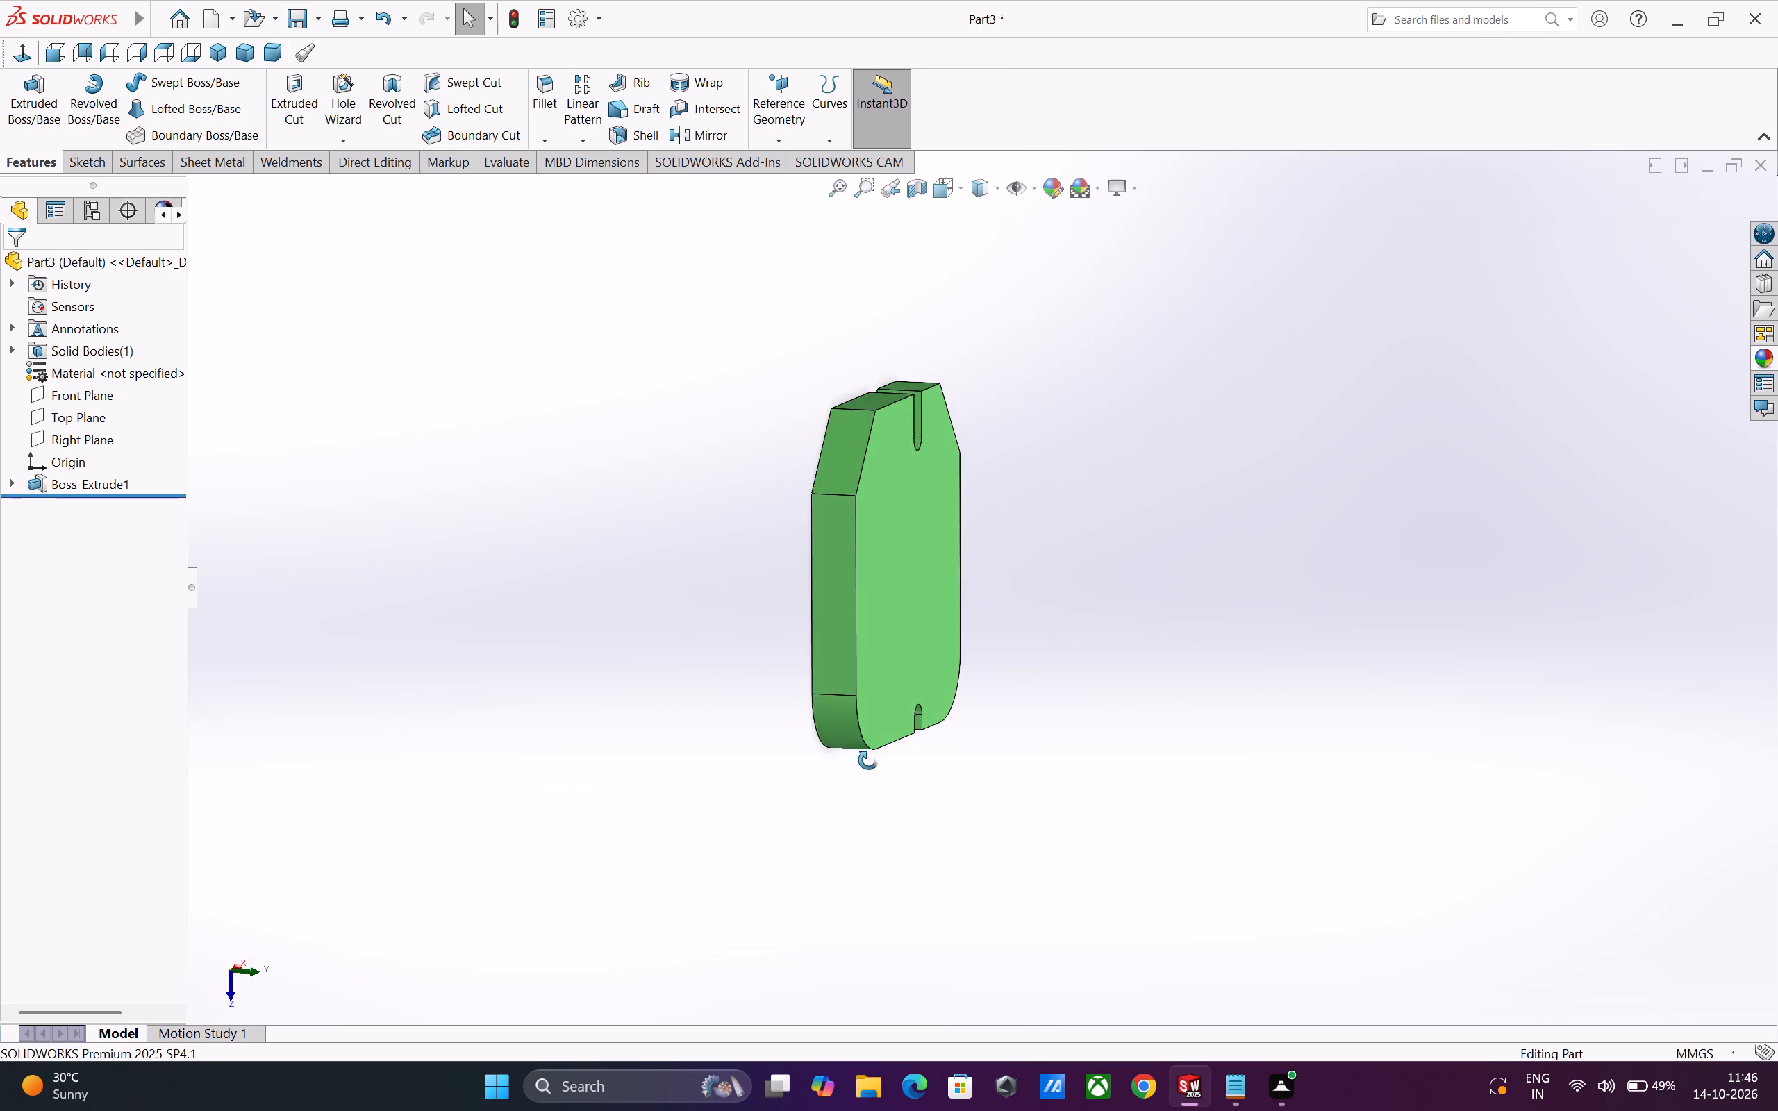
middle_click_drag(868, 760, 771, 900)
middle_click_drag(858, 481, 821, 576)
scroll(824, 506, "down", 3)
scroll(857, 432, "down", 5)
middle_click_drag(867, 488, 869, 490)
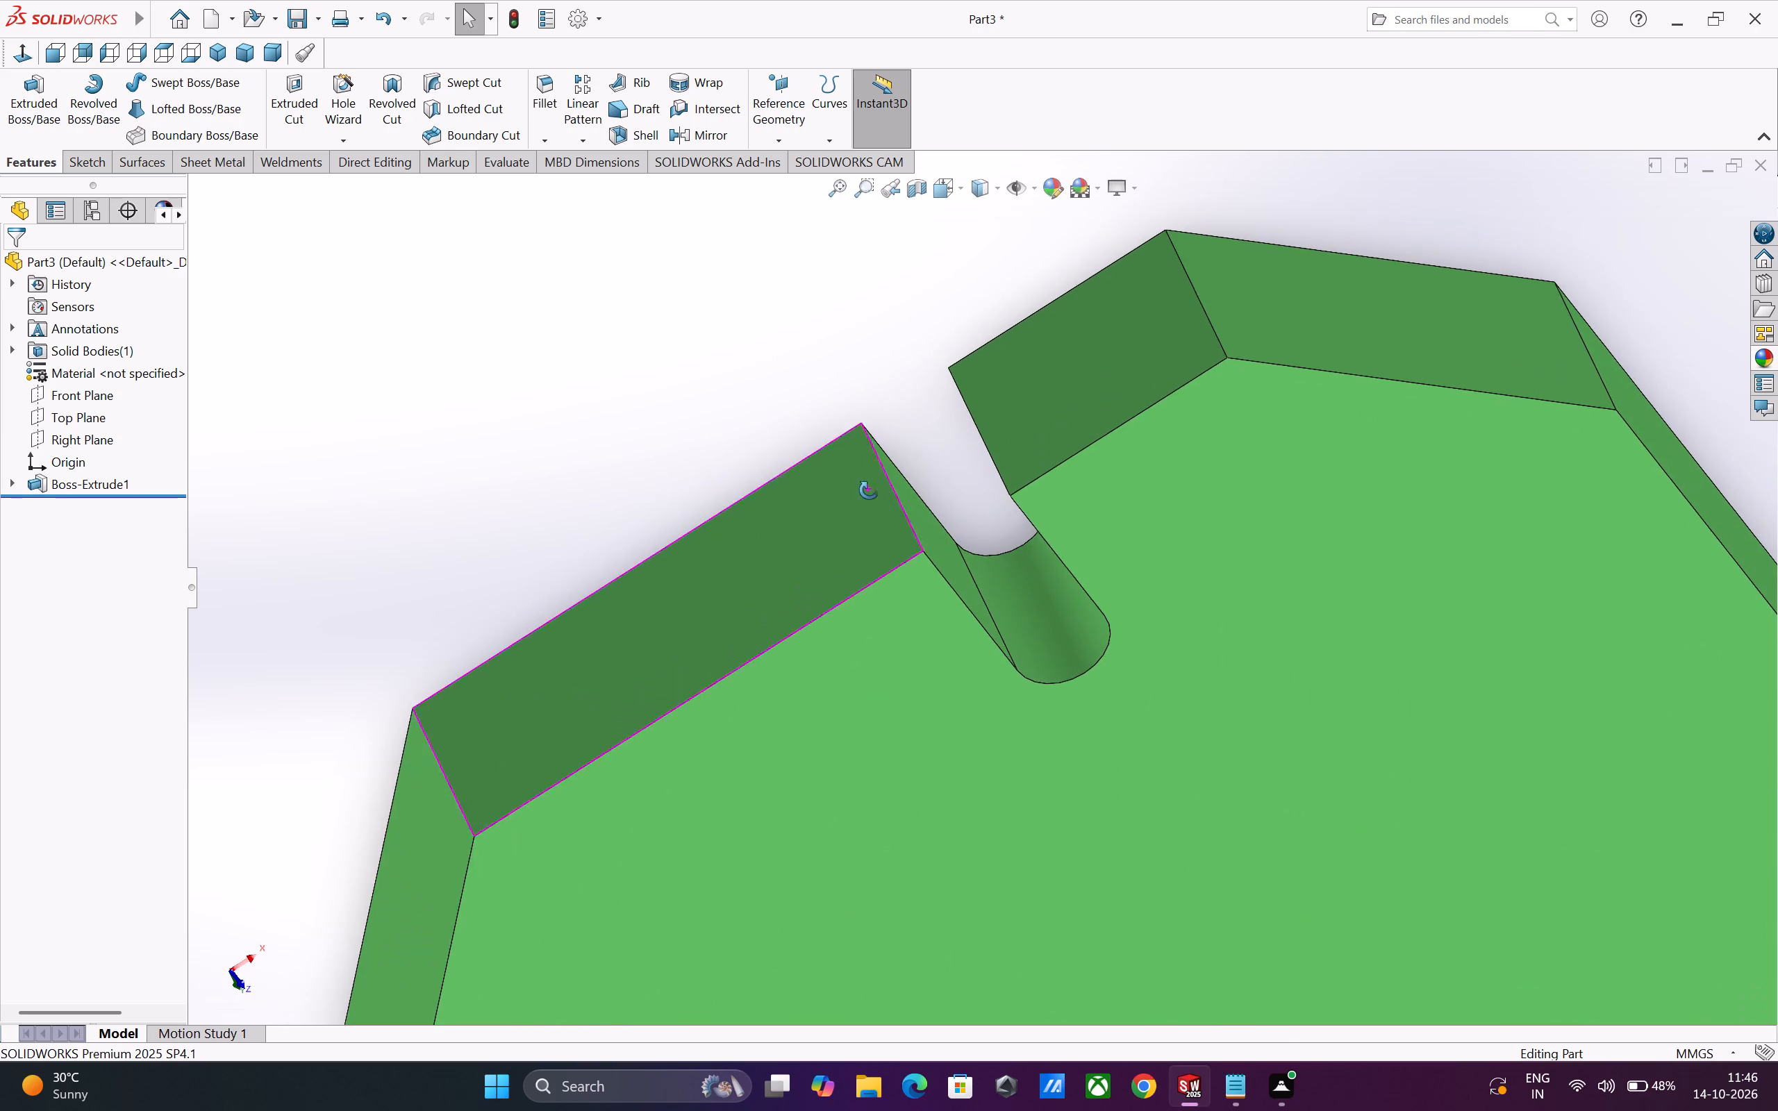
middle_click_drag(869, 490, 1009, 727)
middle_click_drag(813, 507, 906, 616)
scroll(906, 616, "up", 5)
middle_click_drag(699, 422, 817, 505)
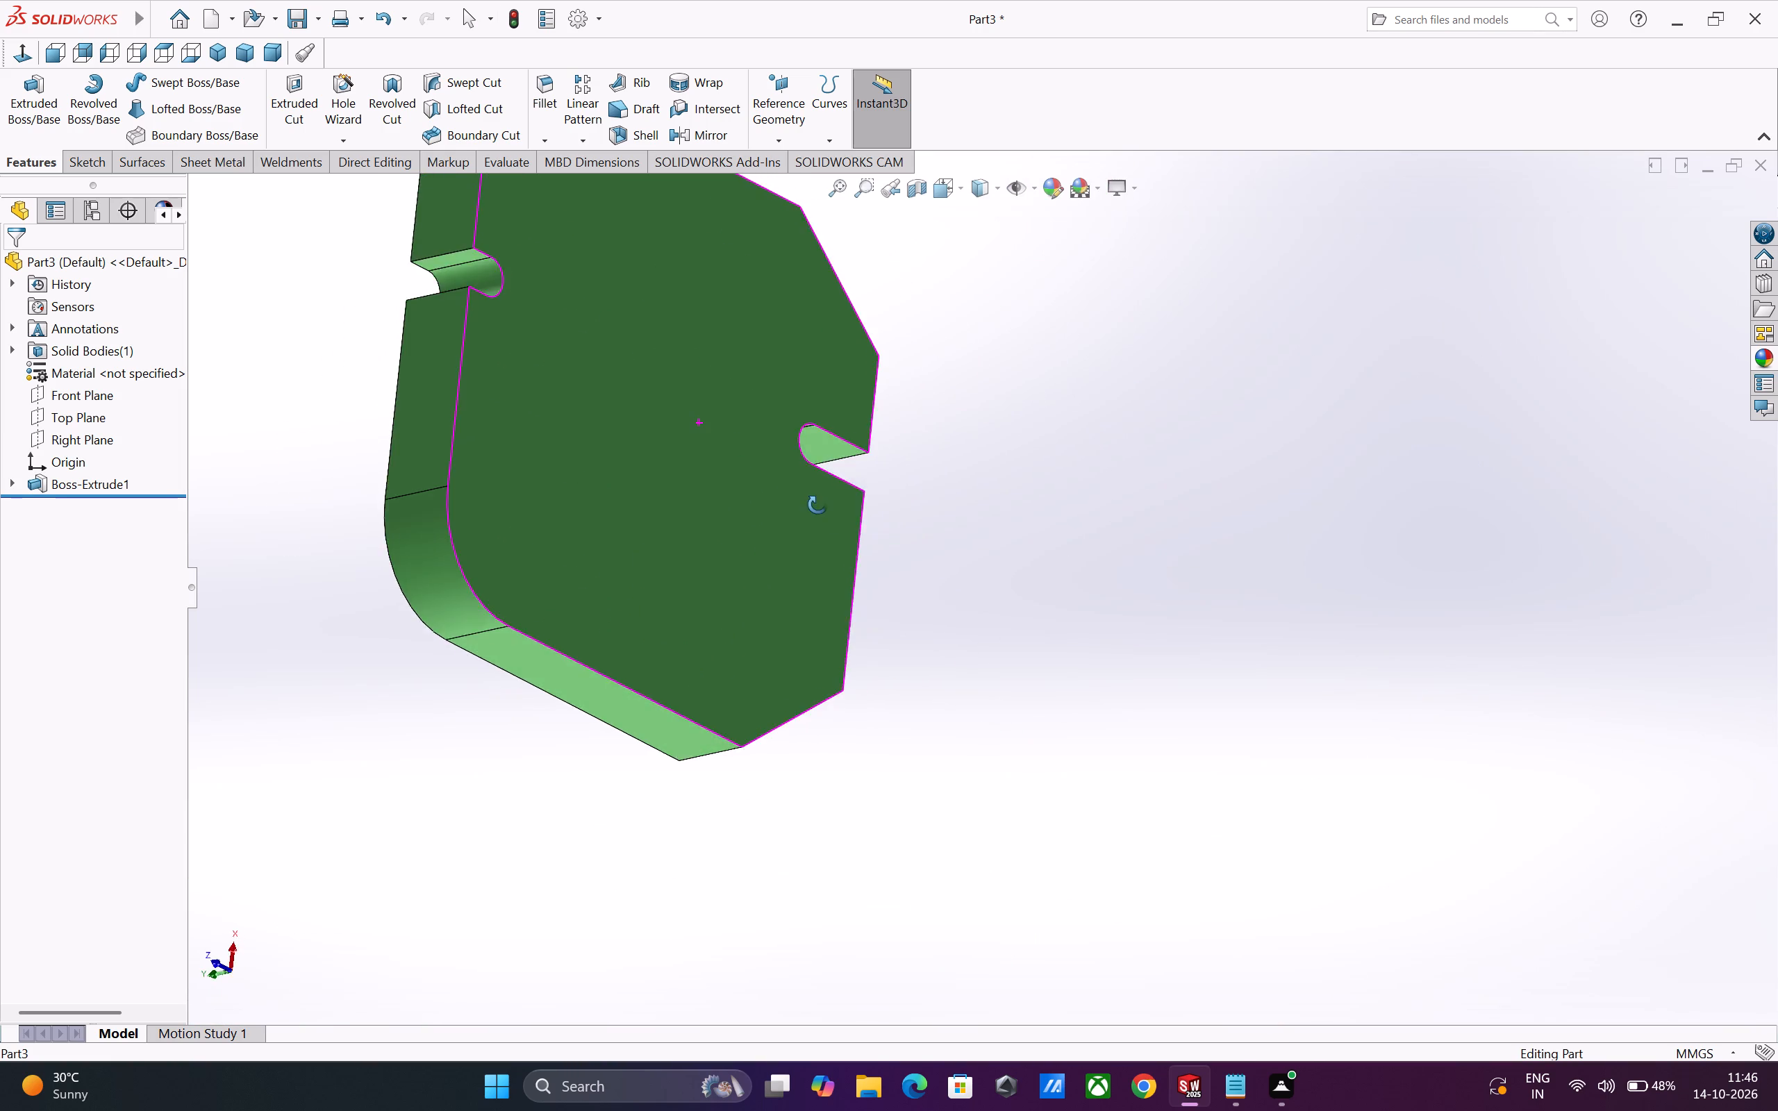
middle_click_drag(817, 505, 1174, 593)
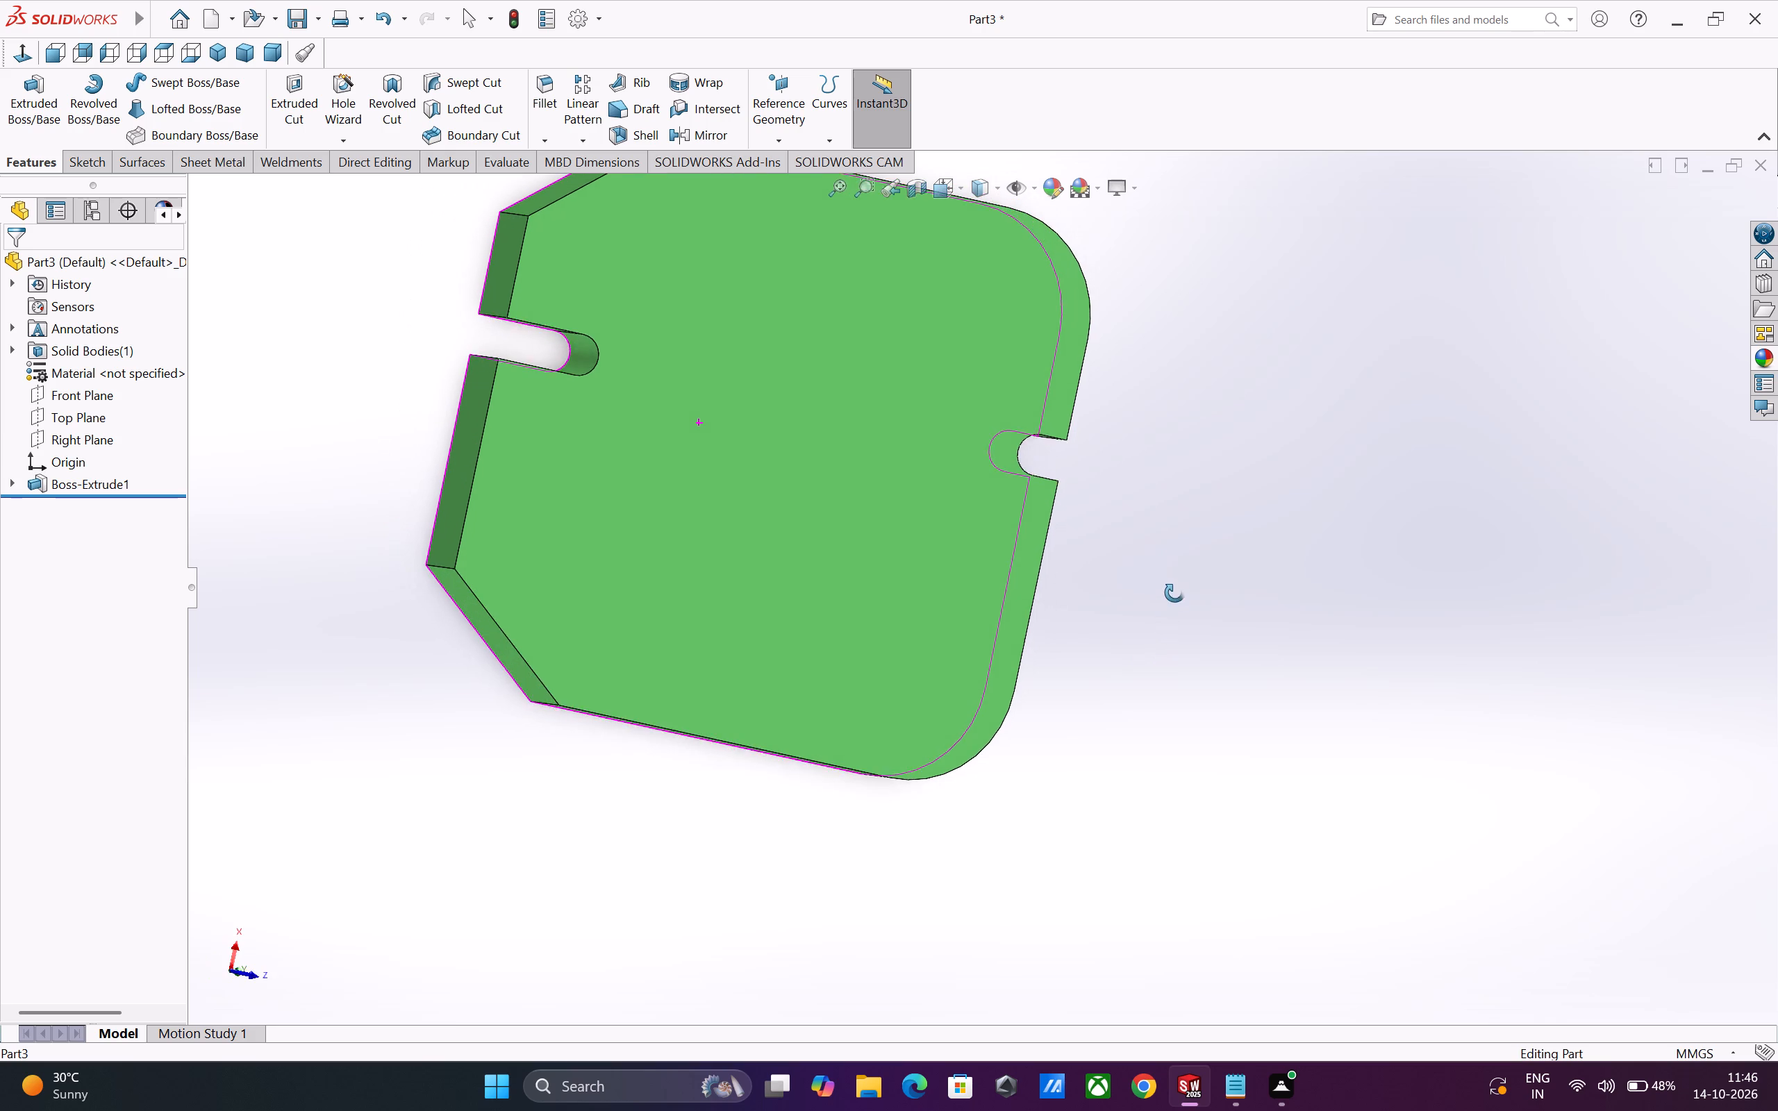
middle_click_drag(1174, 593, 1178, 577)
scroll(1046, 592, "up", 3)
scroll(851, 516, "down", 2)
middle_click_drag(899, 587, 854, 583)
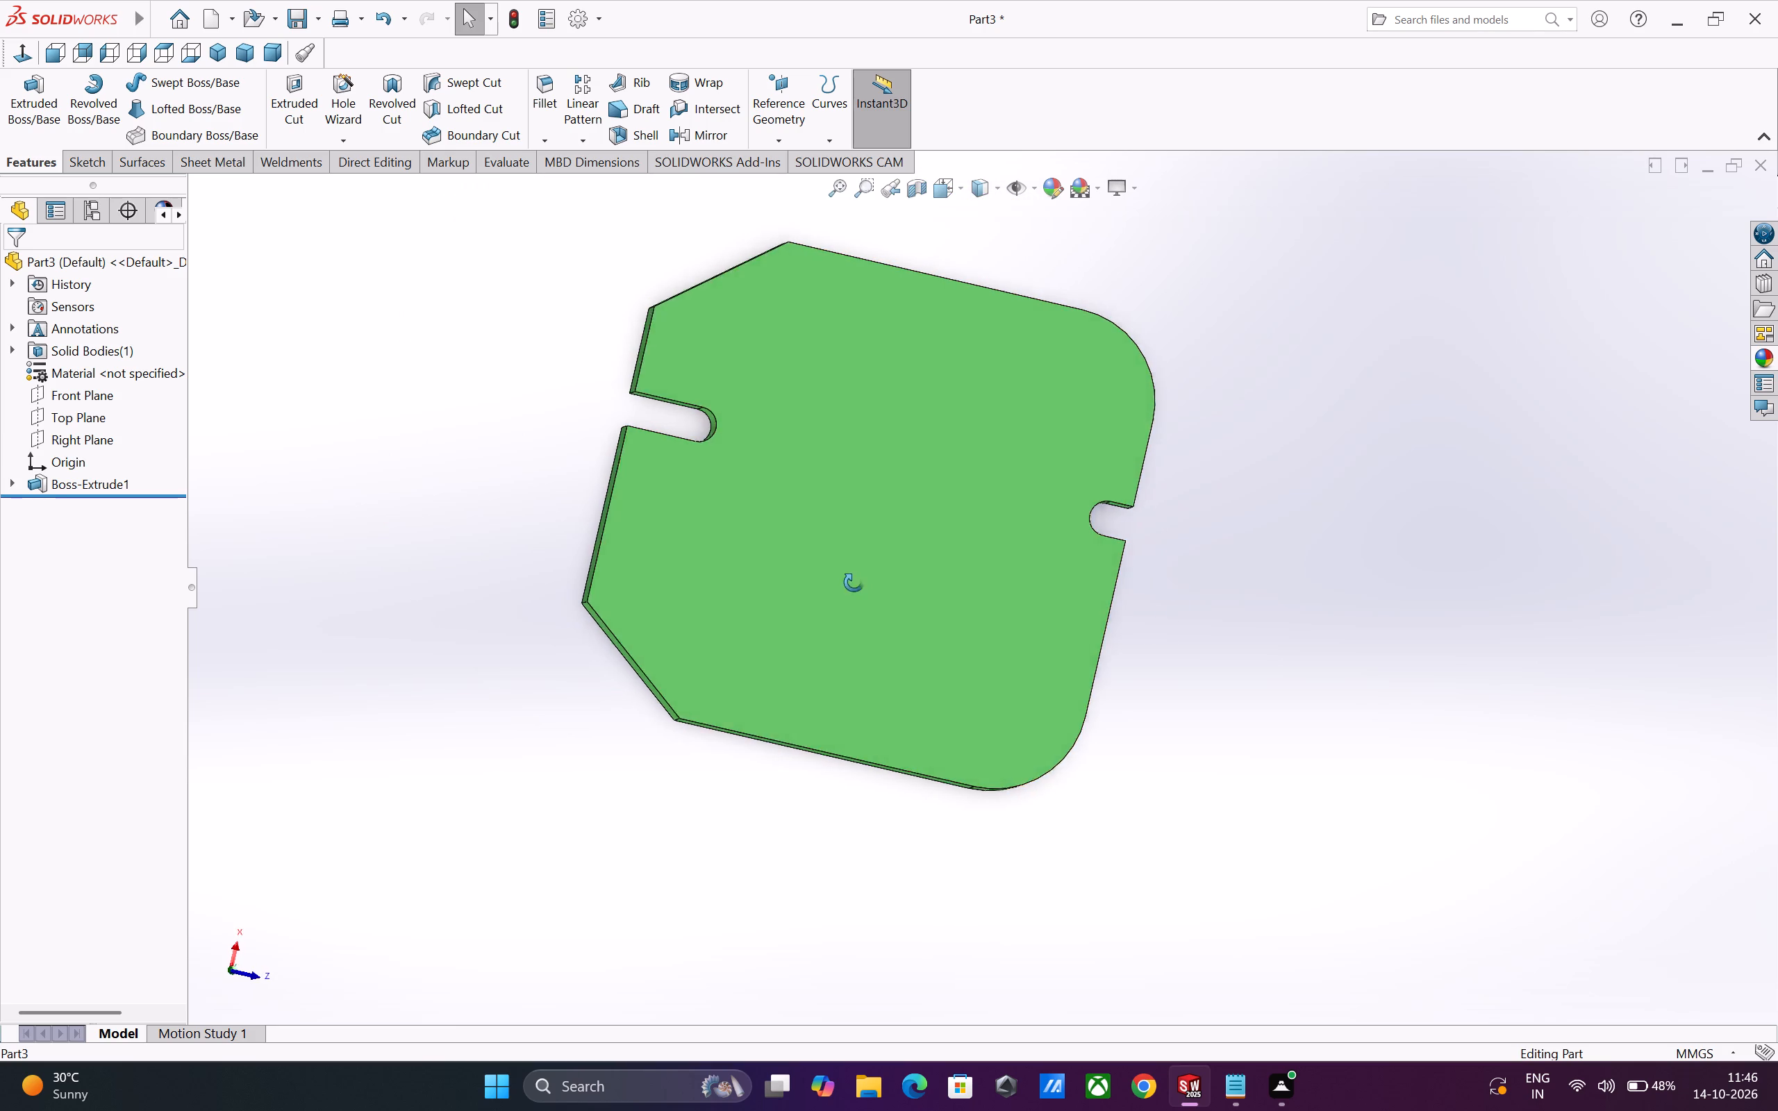
middle_click_drag(854, 583, 837, 576)
middle_click_drag(895, 651, 834, 696)
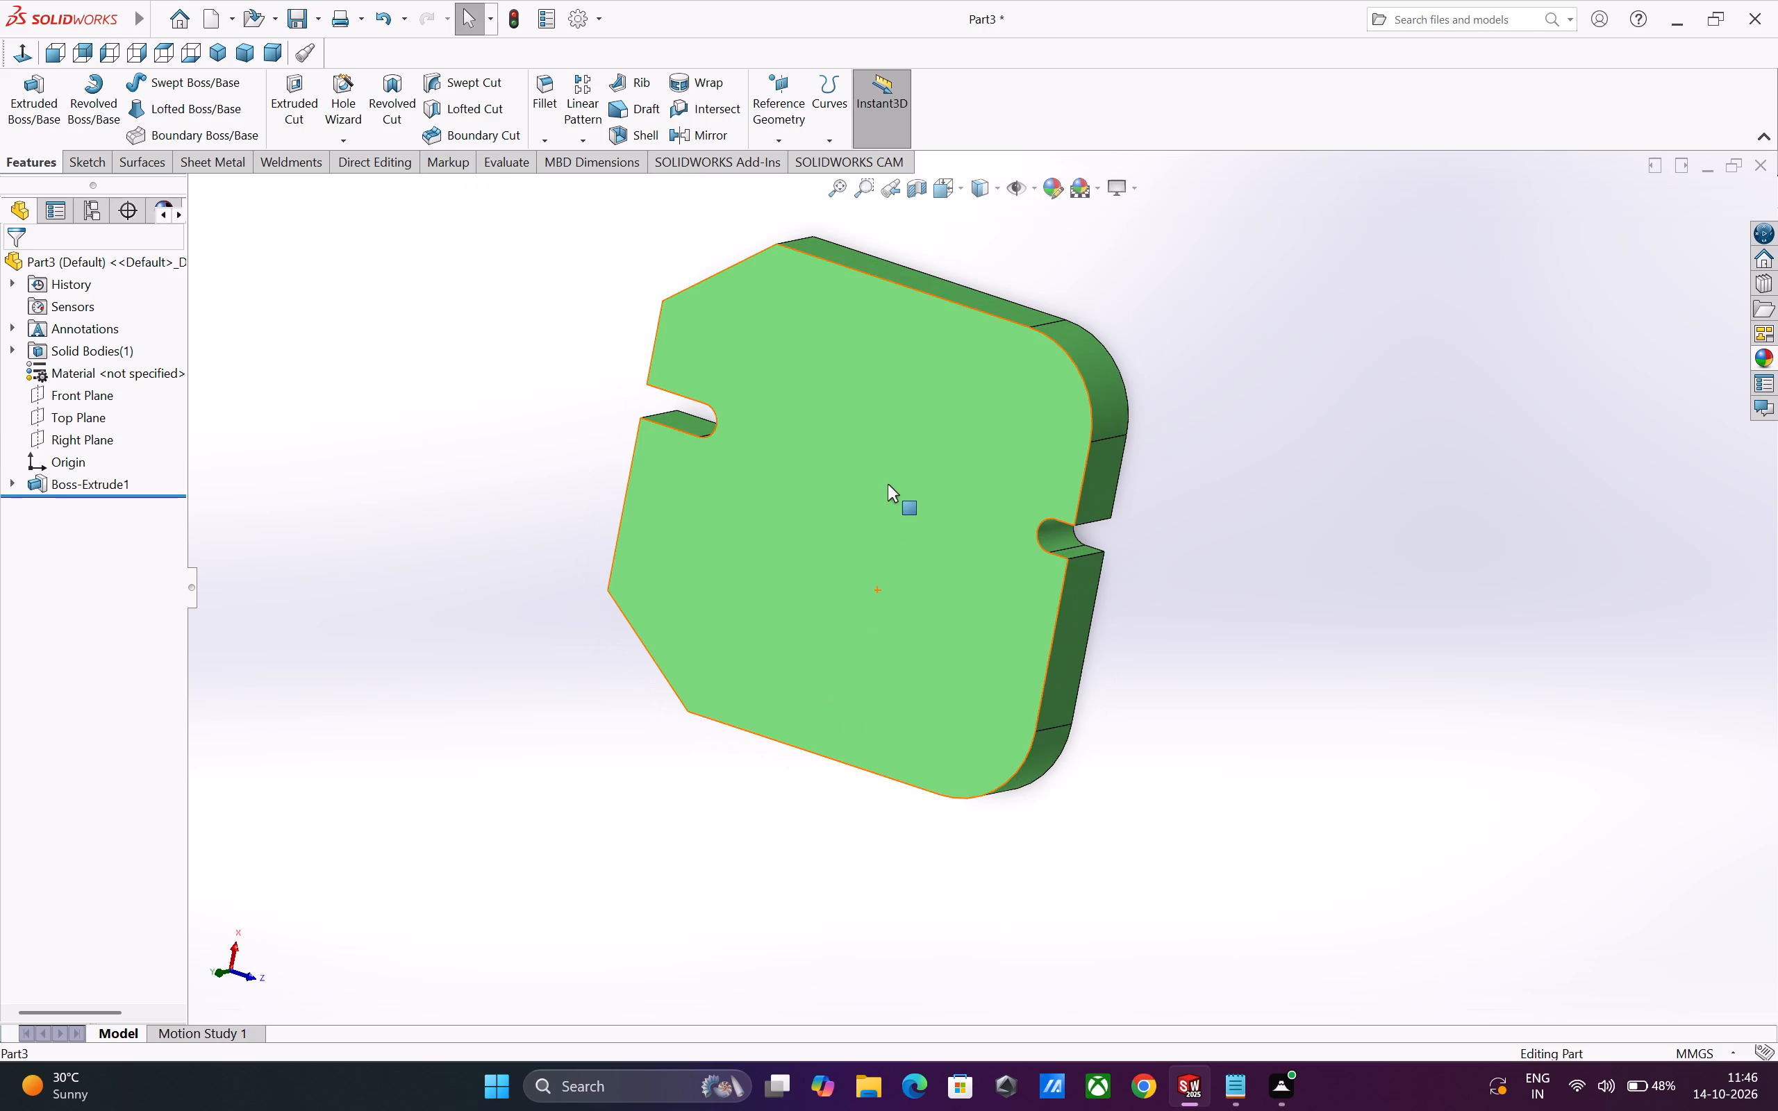
middle_click_drag(883, 489, 933, 569)
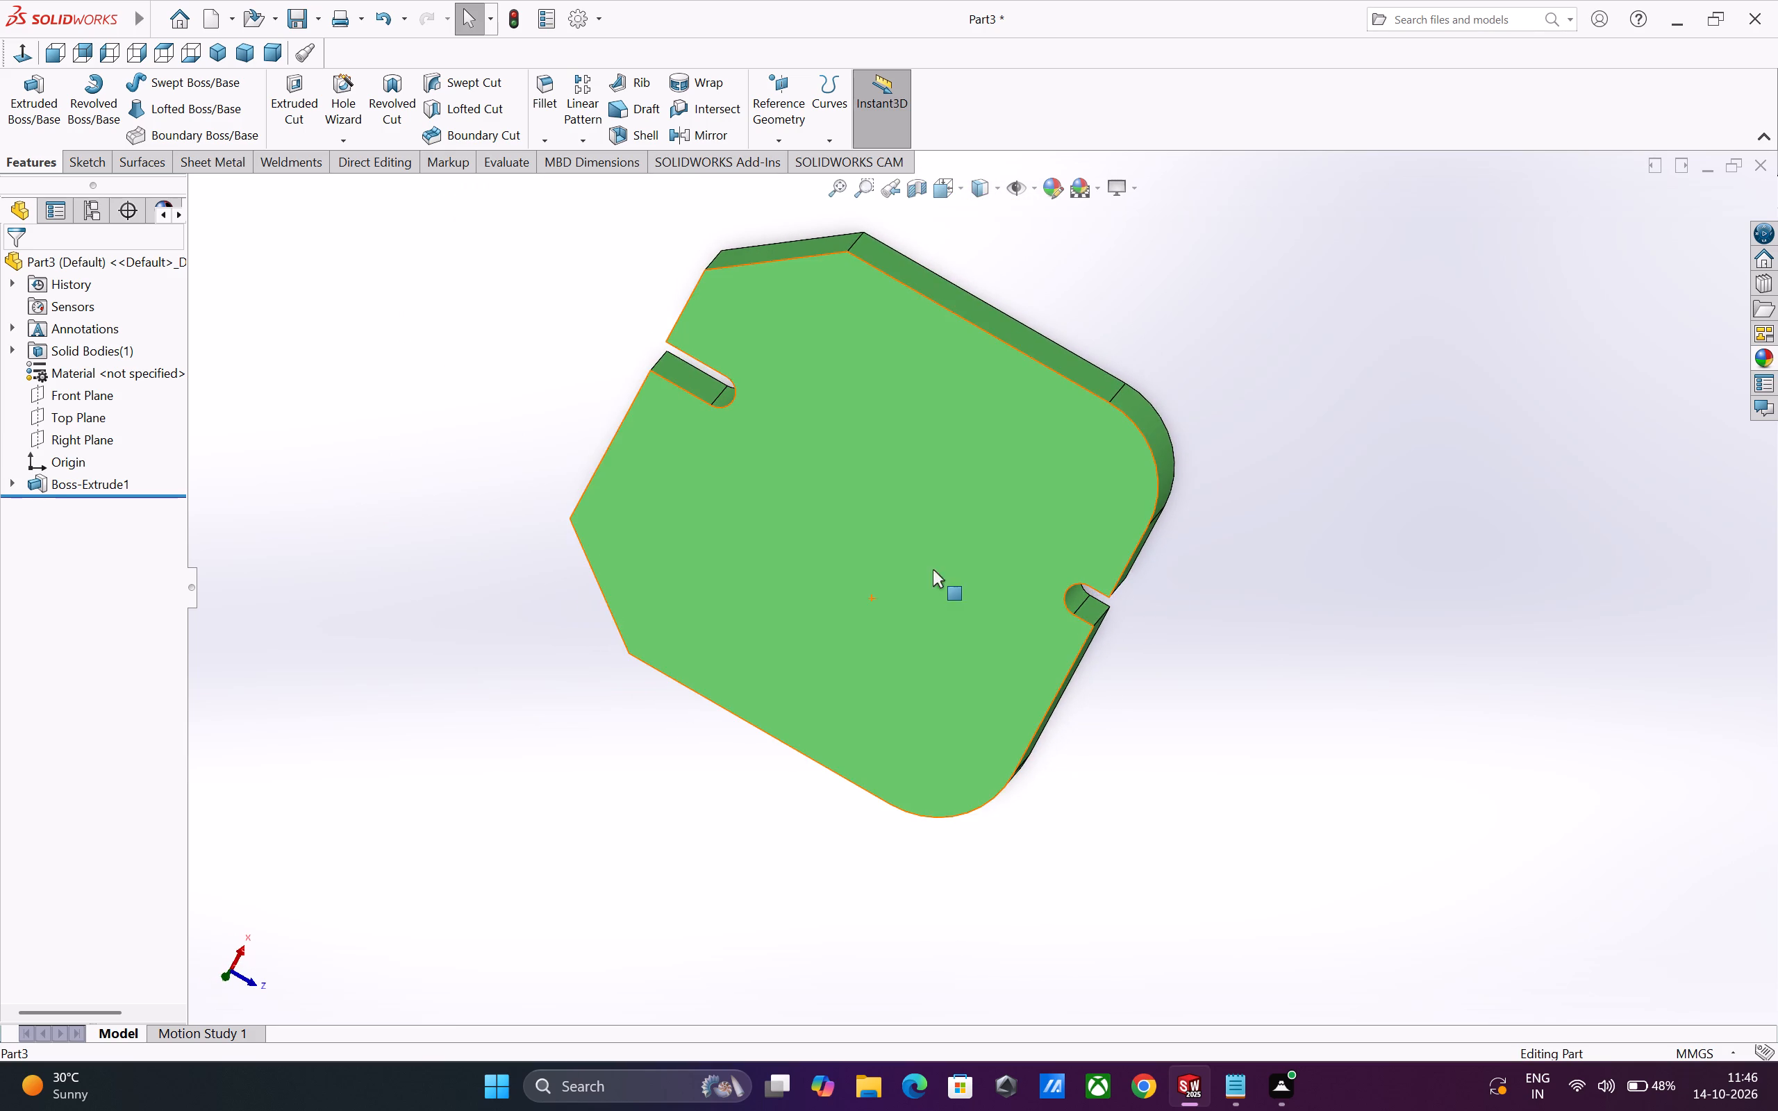
middle_click_drag(743, 475, 819, 272)
middle_click_drag(1015, 570, 899, 654)
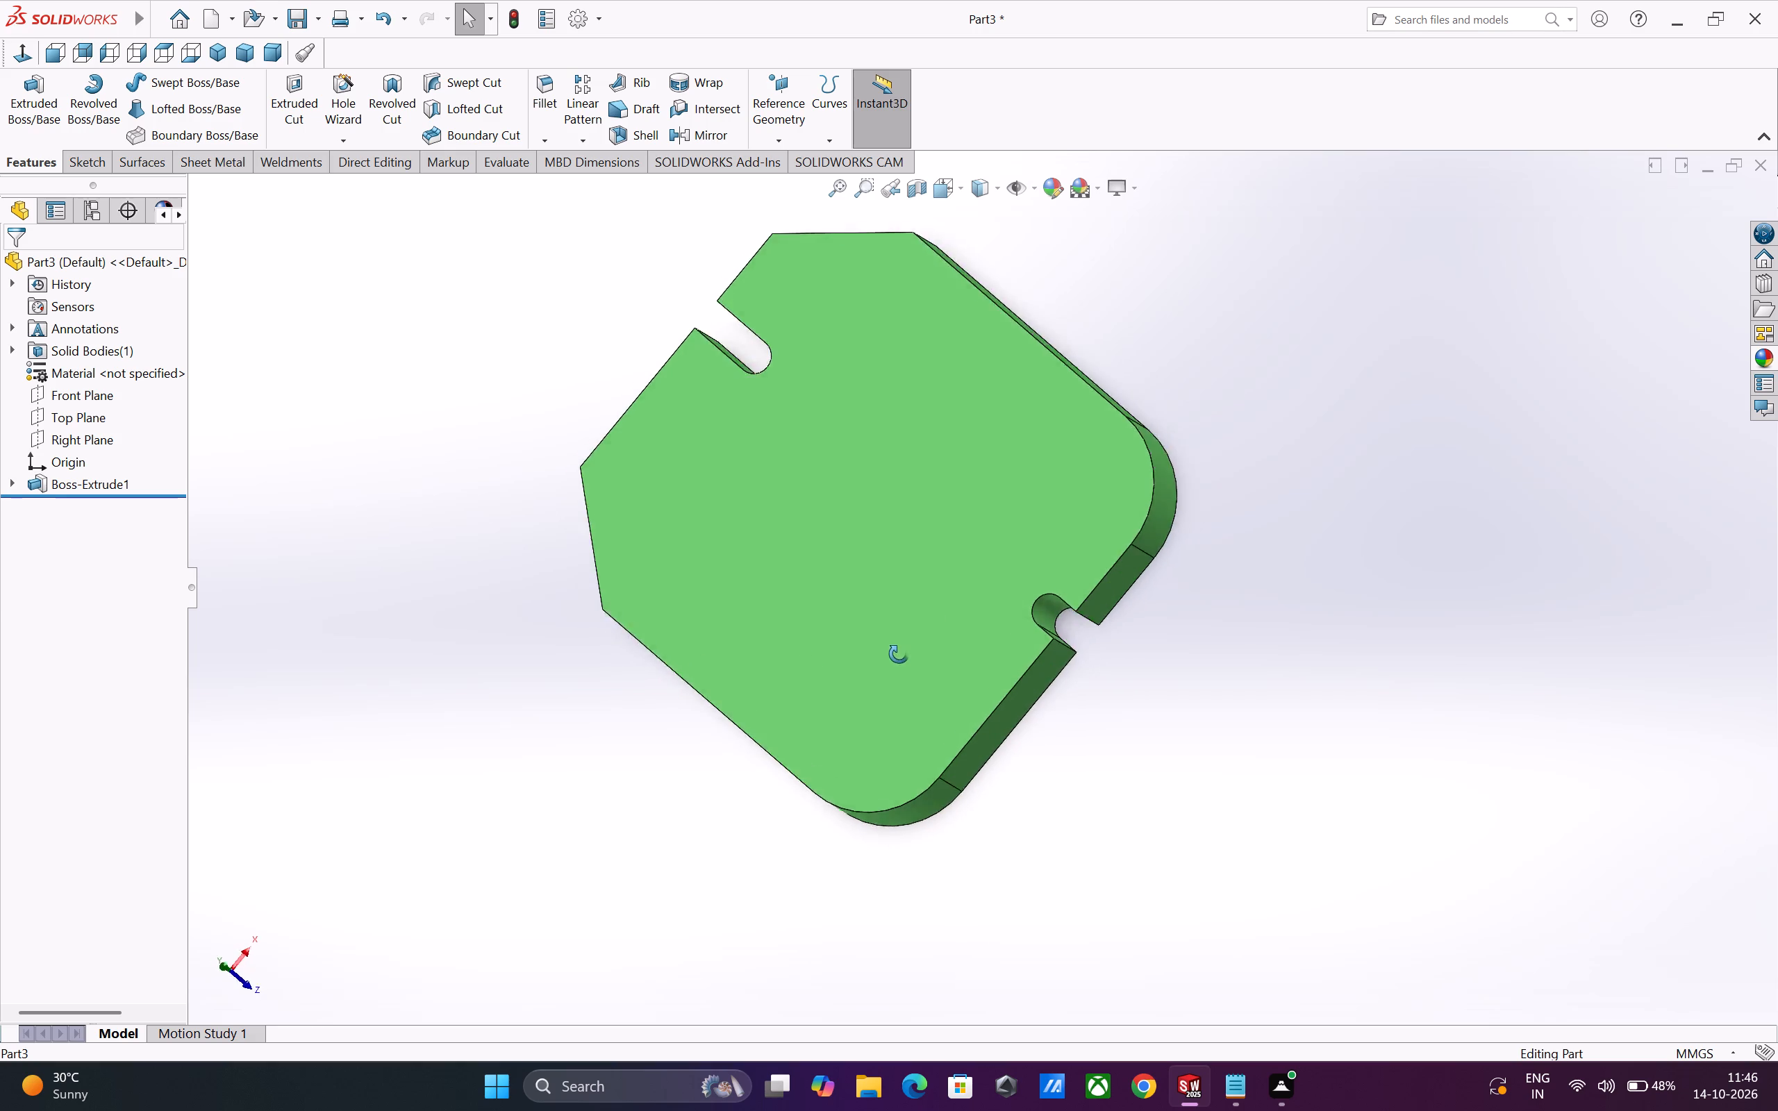
middle_click_drag(899, 654, 731, 760)
middle_click_drag(1000, 723, 836, 675)
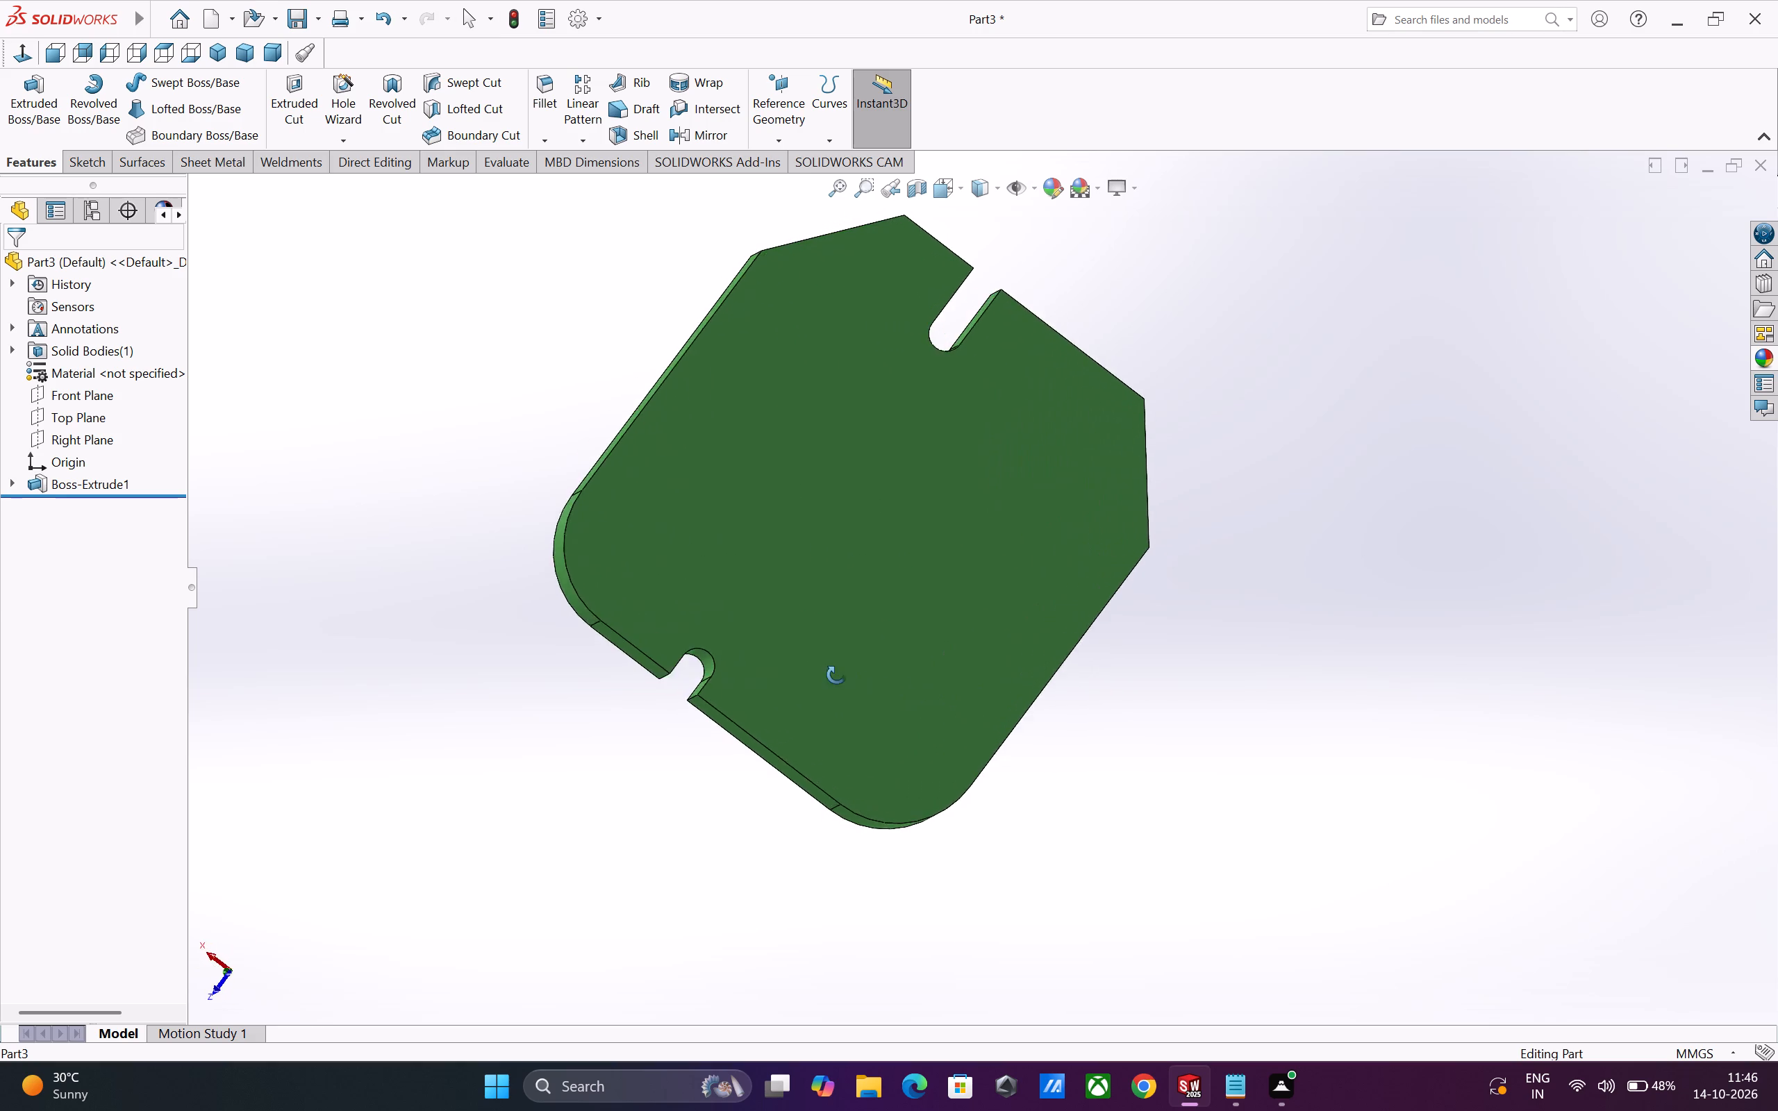
middle_click_drag(836, 675, 783, 667)
scroll(793, 669, "up", 2)
scroll(895, 664, "up", 2)
scroll(890, 550, "down", 7)
middle_click_drag(995, 686, 979, 670)
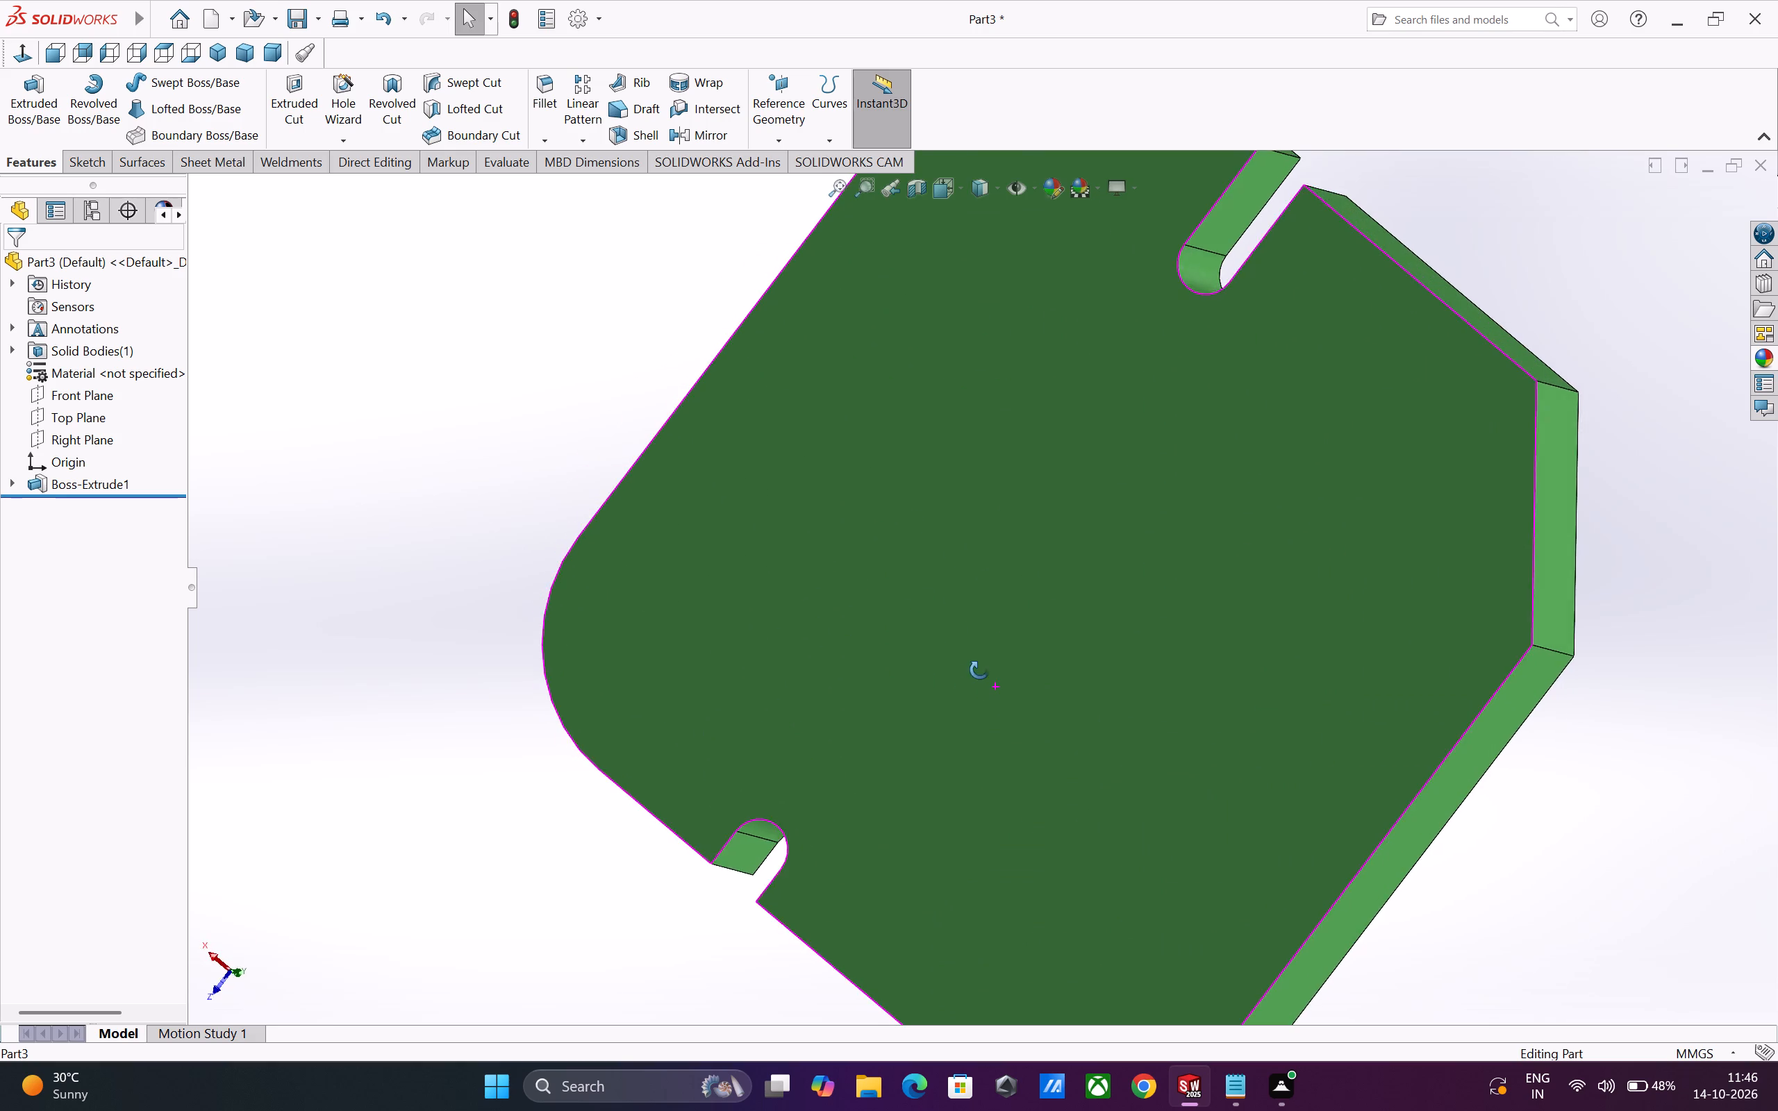
middle_click_drag(979, 670, 1063, 459)
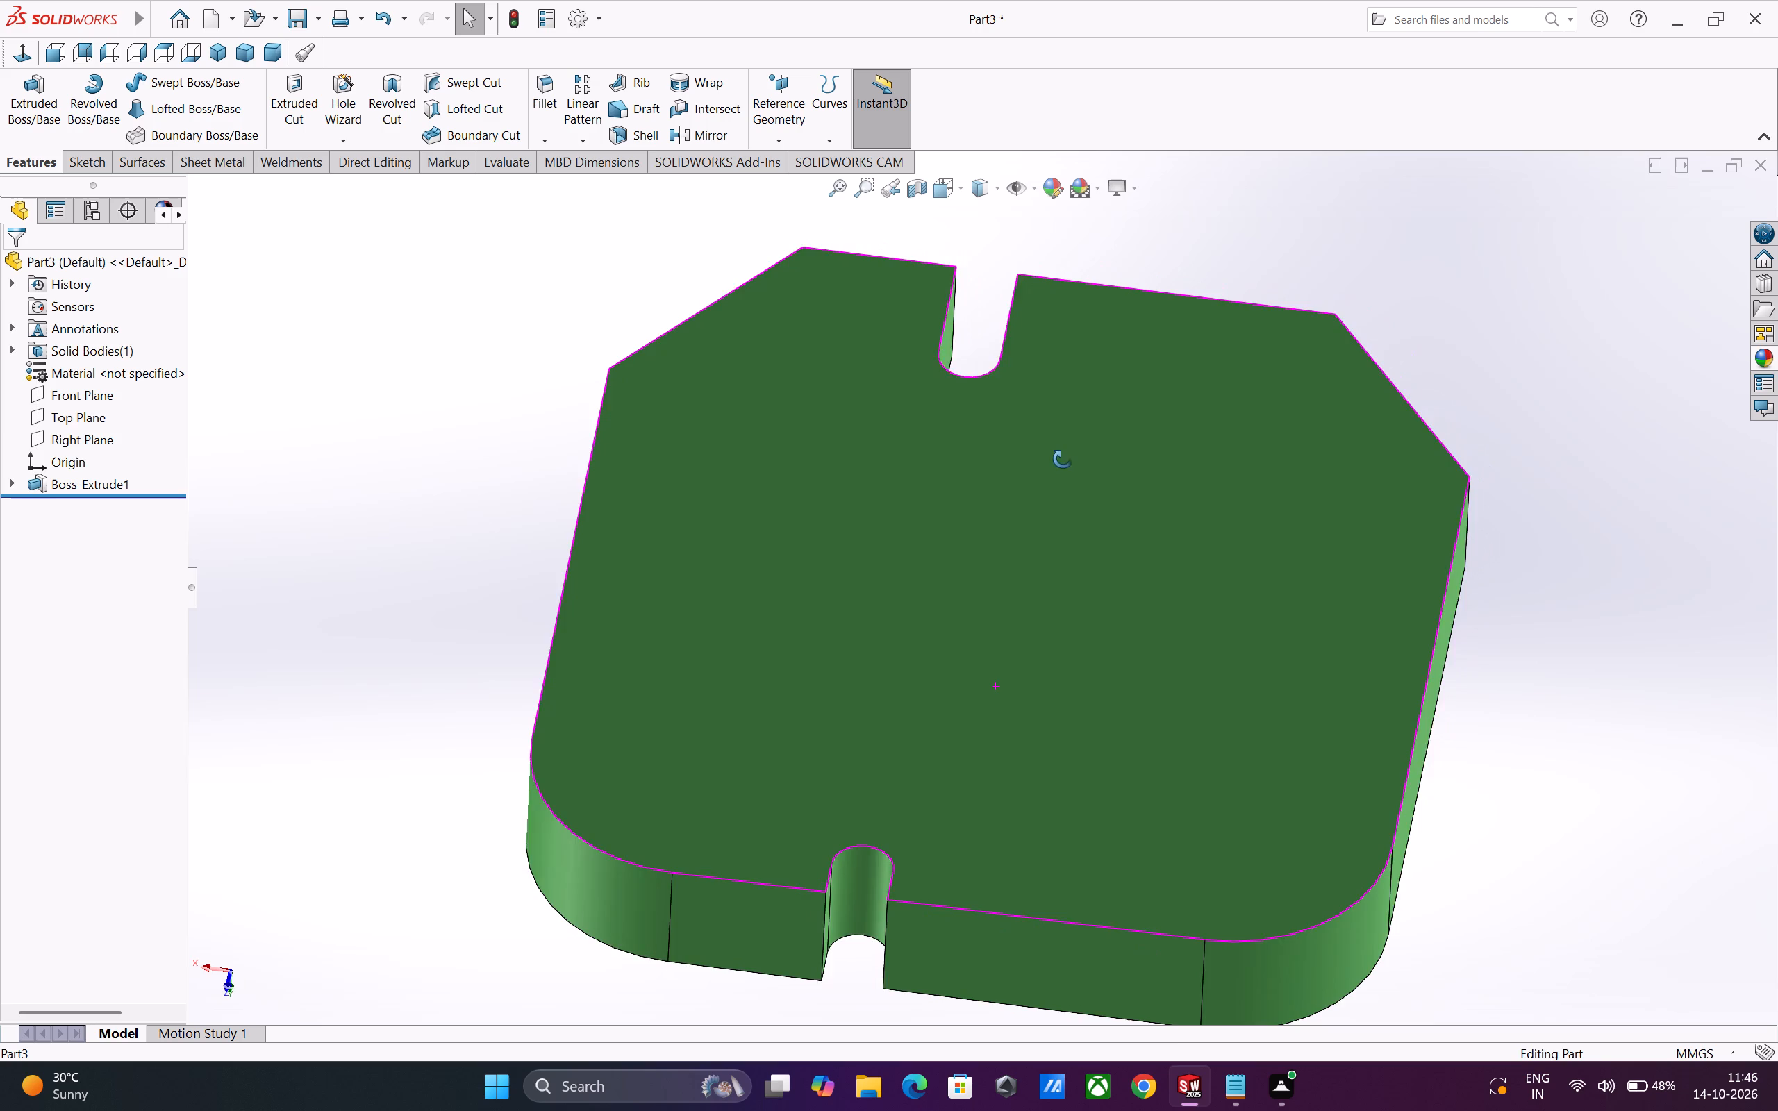
middle_click_drag(1063, 459, 1089, 443)
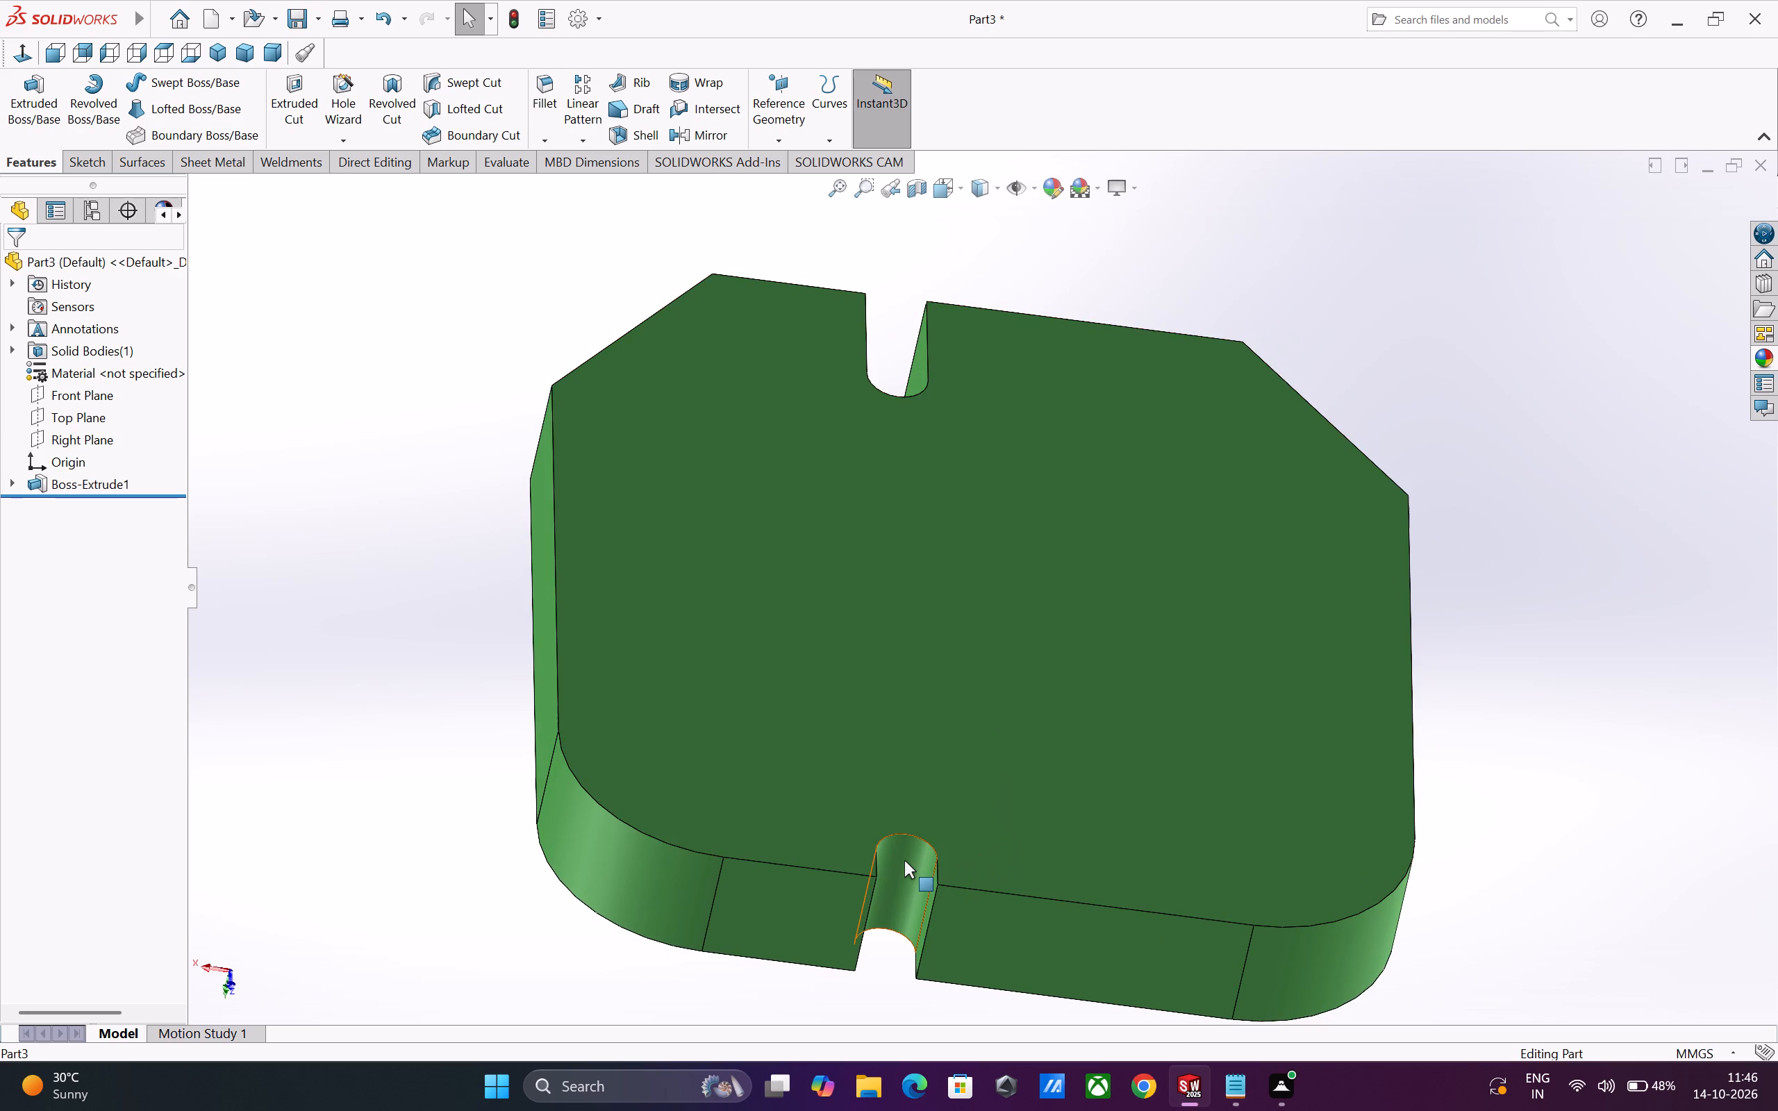
Select the curved end face of the slot between the filleted corners, inspect it from the side, and clear the selection.
left_click(904, 860)
middle_click_drag(1272, 853, 1265, 652)
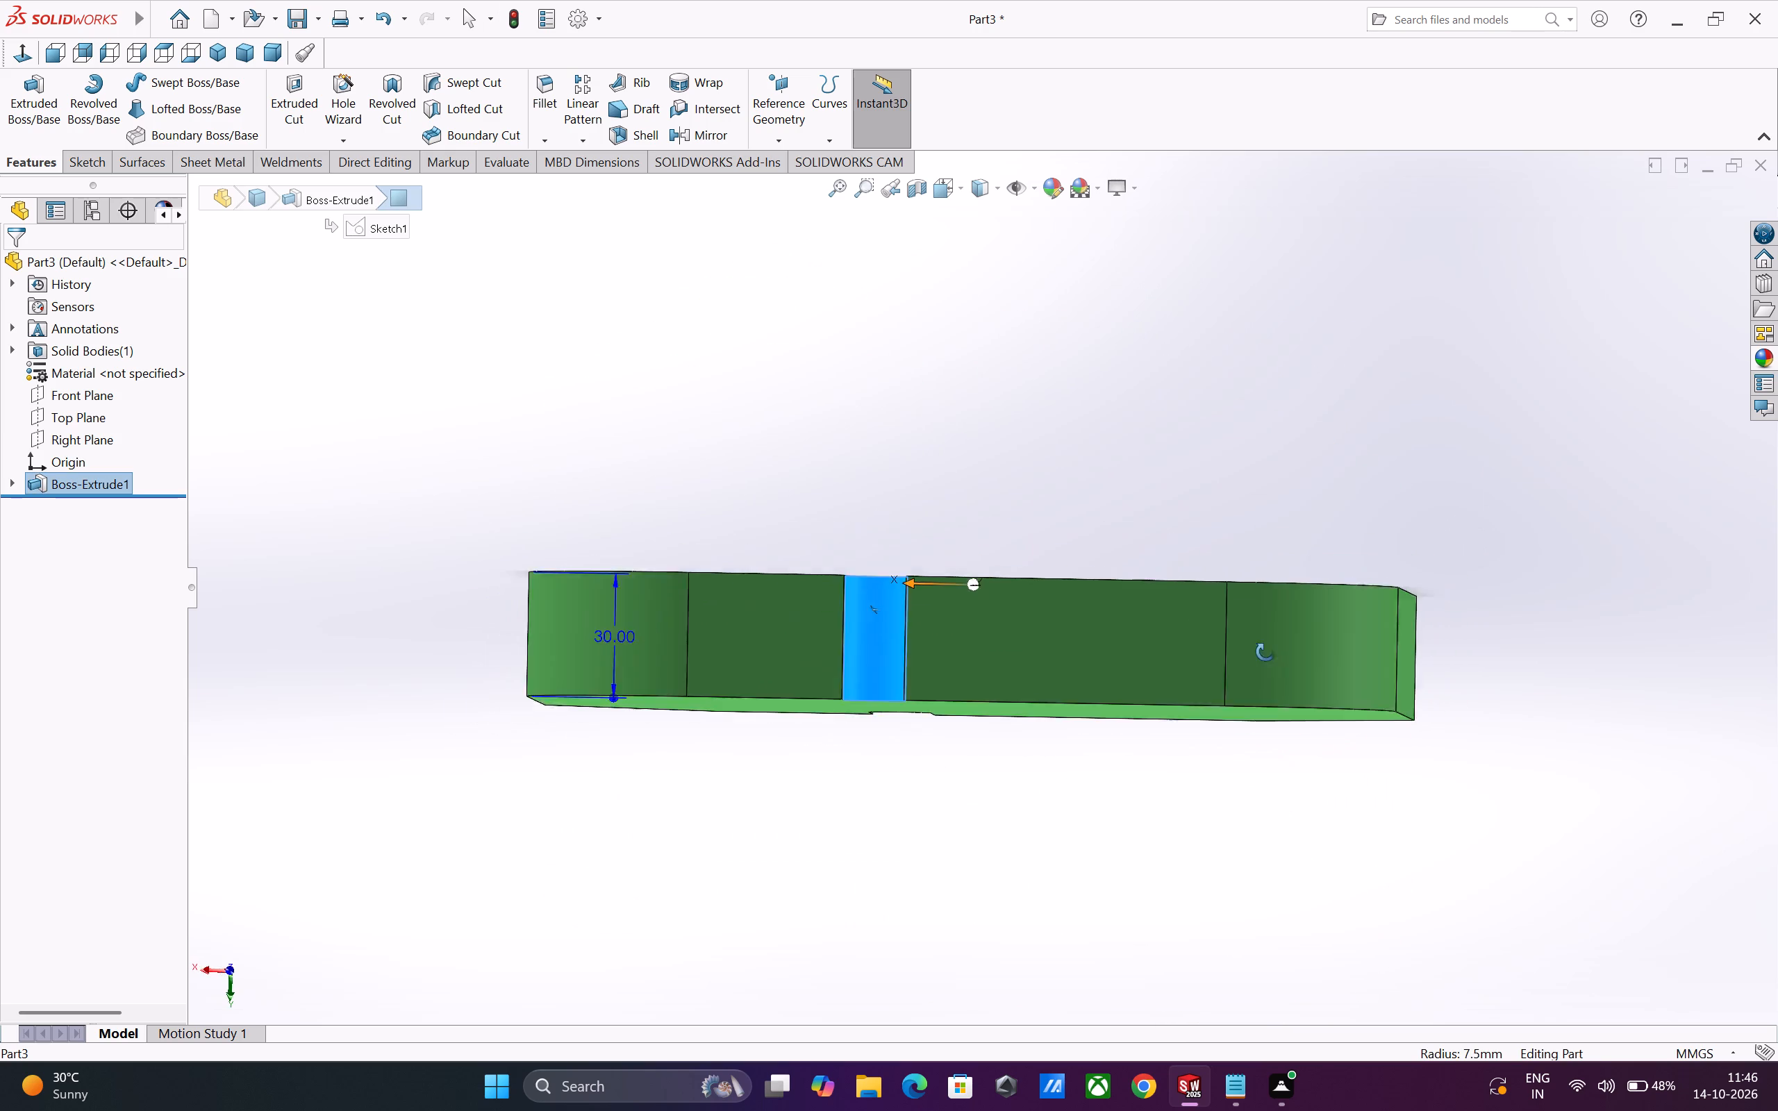
middle_click_drag(1265, 652, 1315, 732)
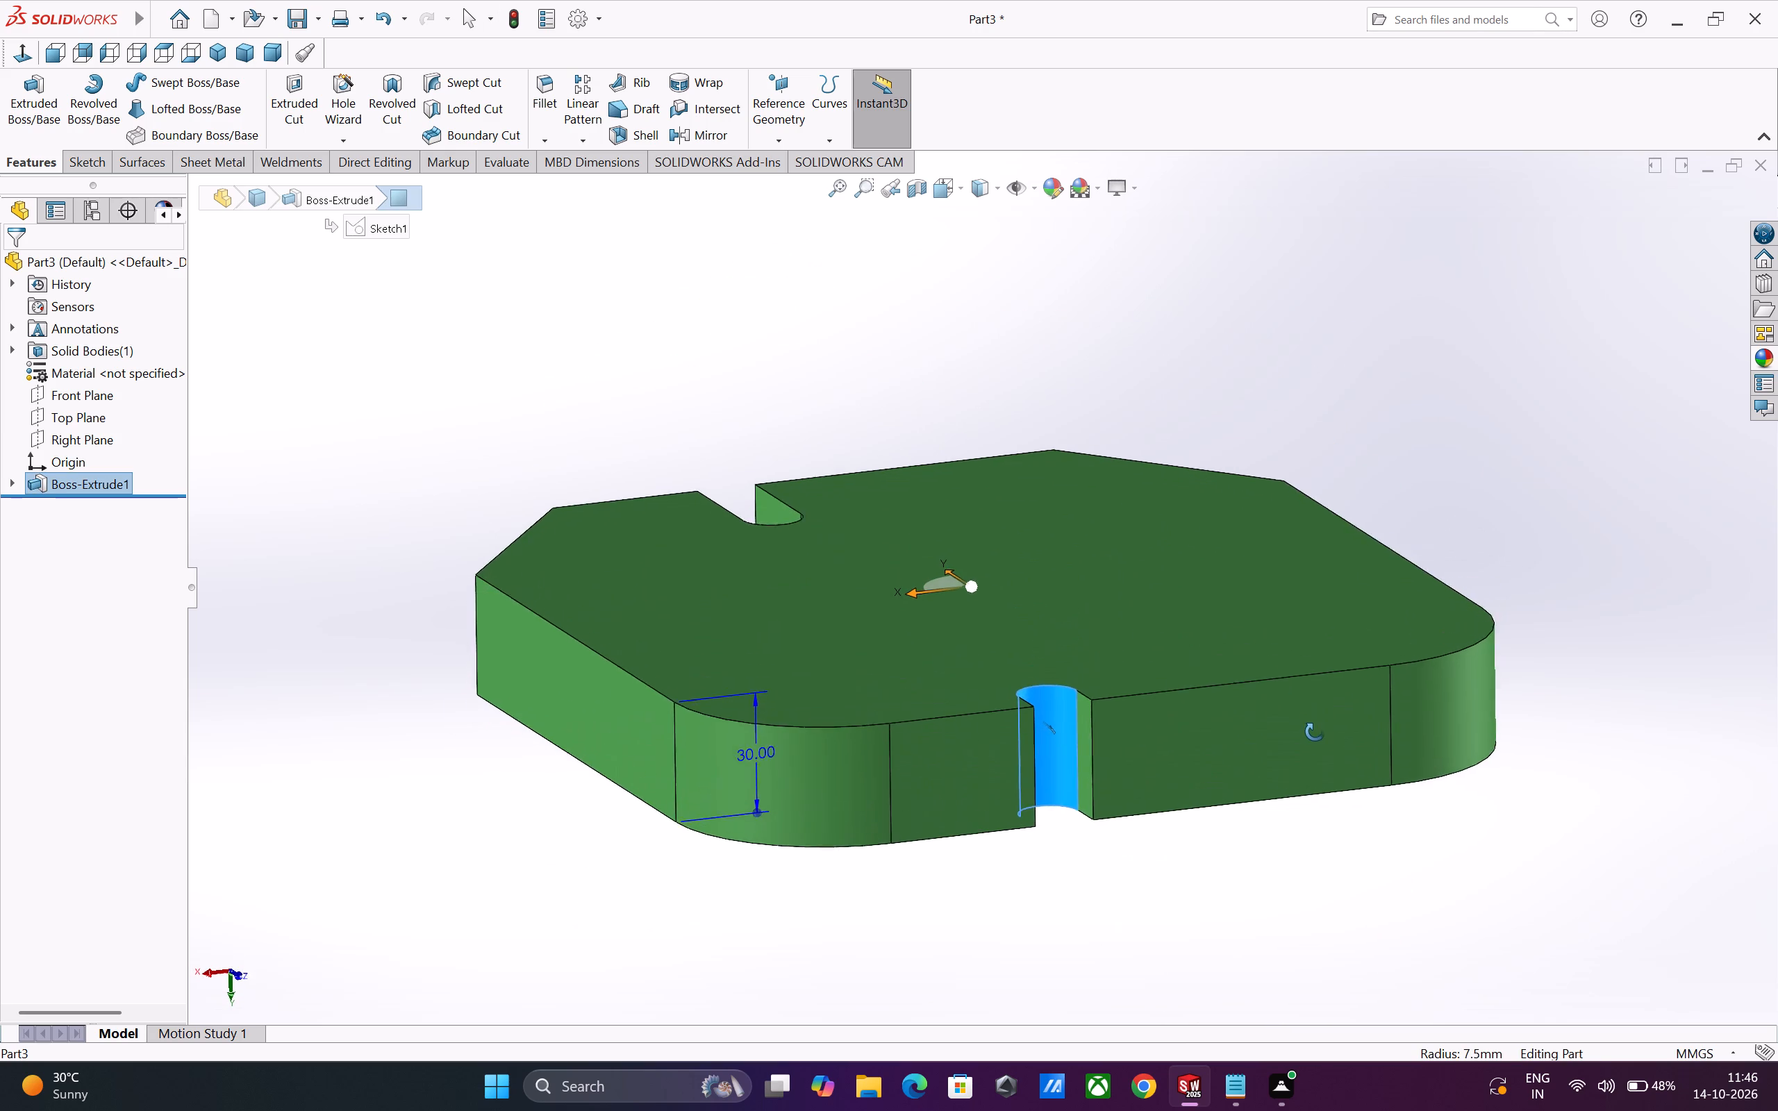
middle_click_drag(1315, 732, 1313, 762)
scroll(1117, 800, "up", 2)
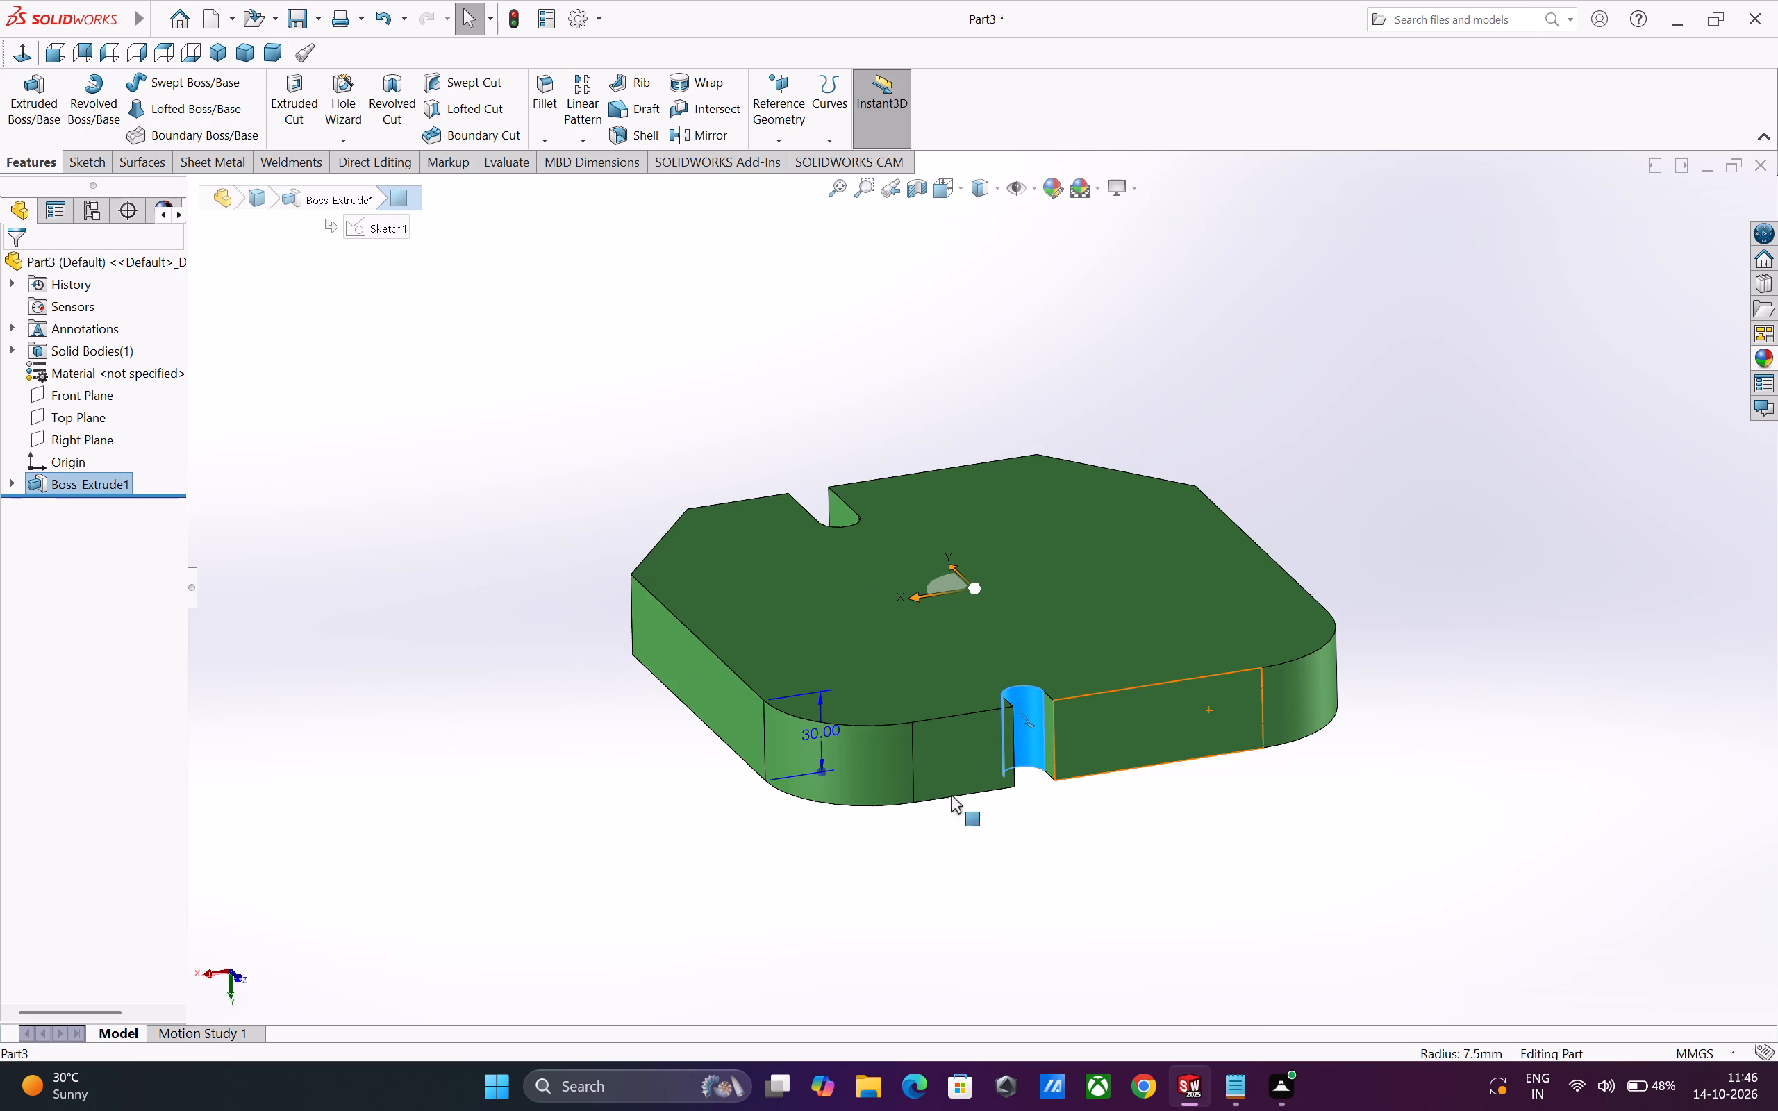
left_click(570, 716)
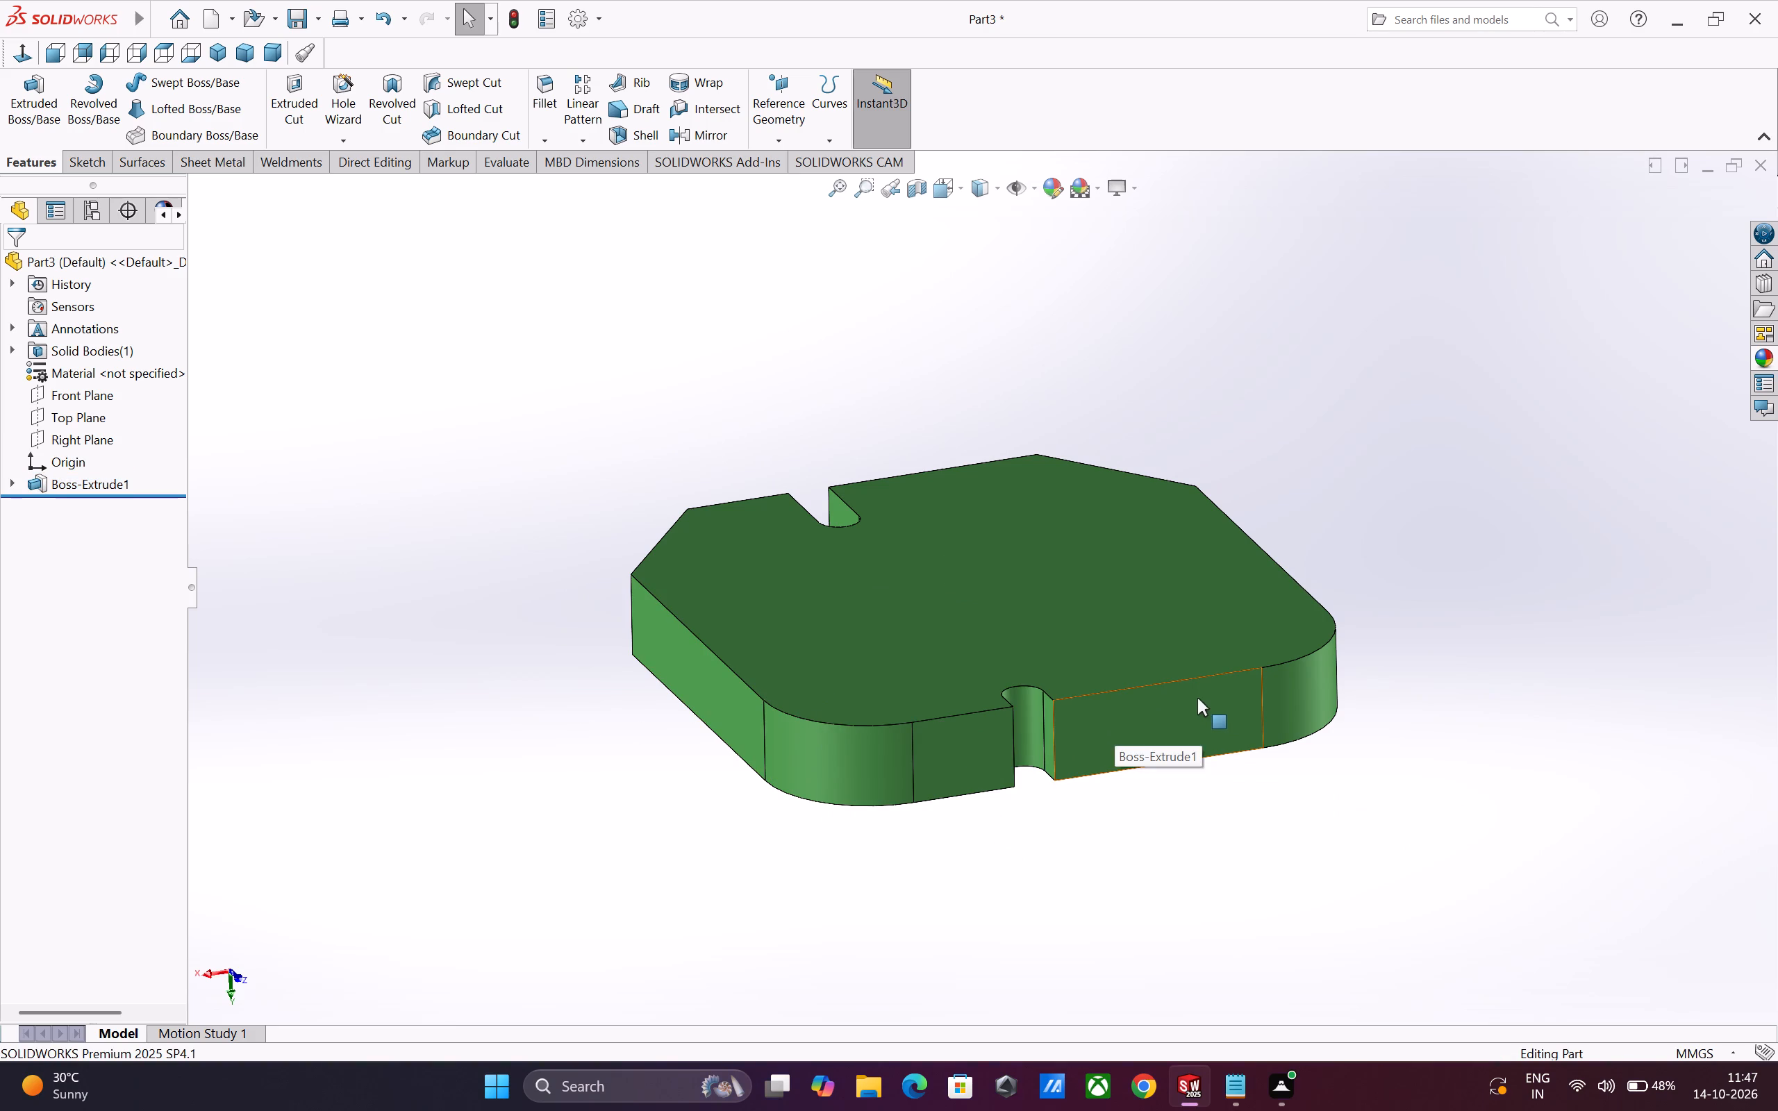
Examine the plate's underside, side walls and top face once more from several angles.
middle_click_drag(1190, 703, 1131, 874)
middle_click_drag(1124, 670, 1103, 737)
middle_click_drag(1097, 695, 1103, 740)
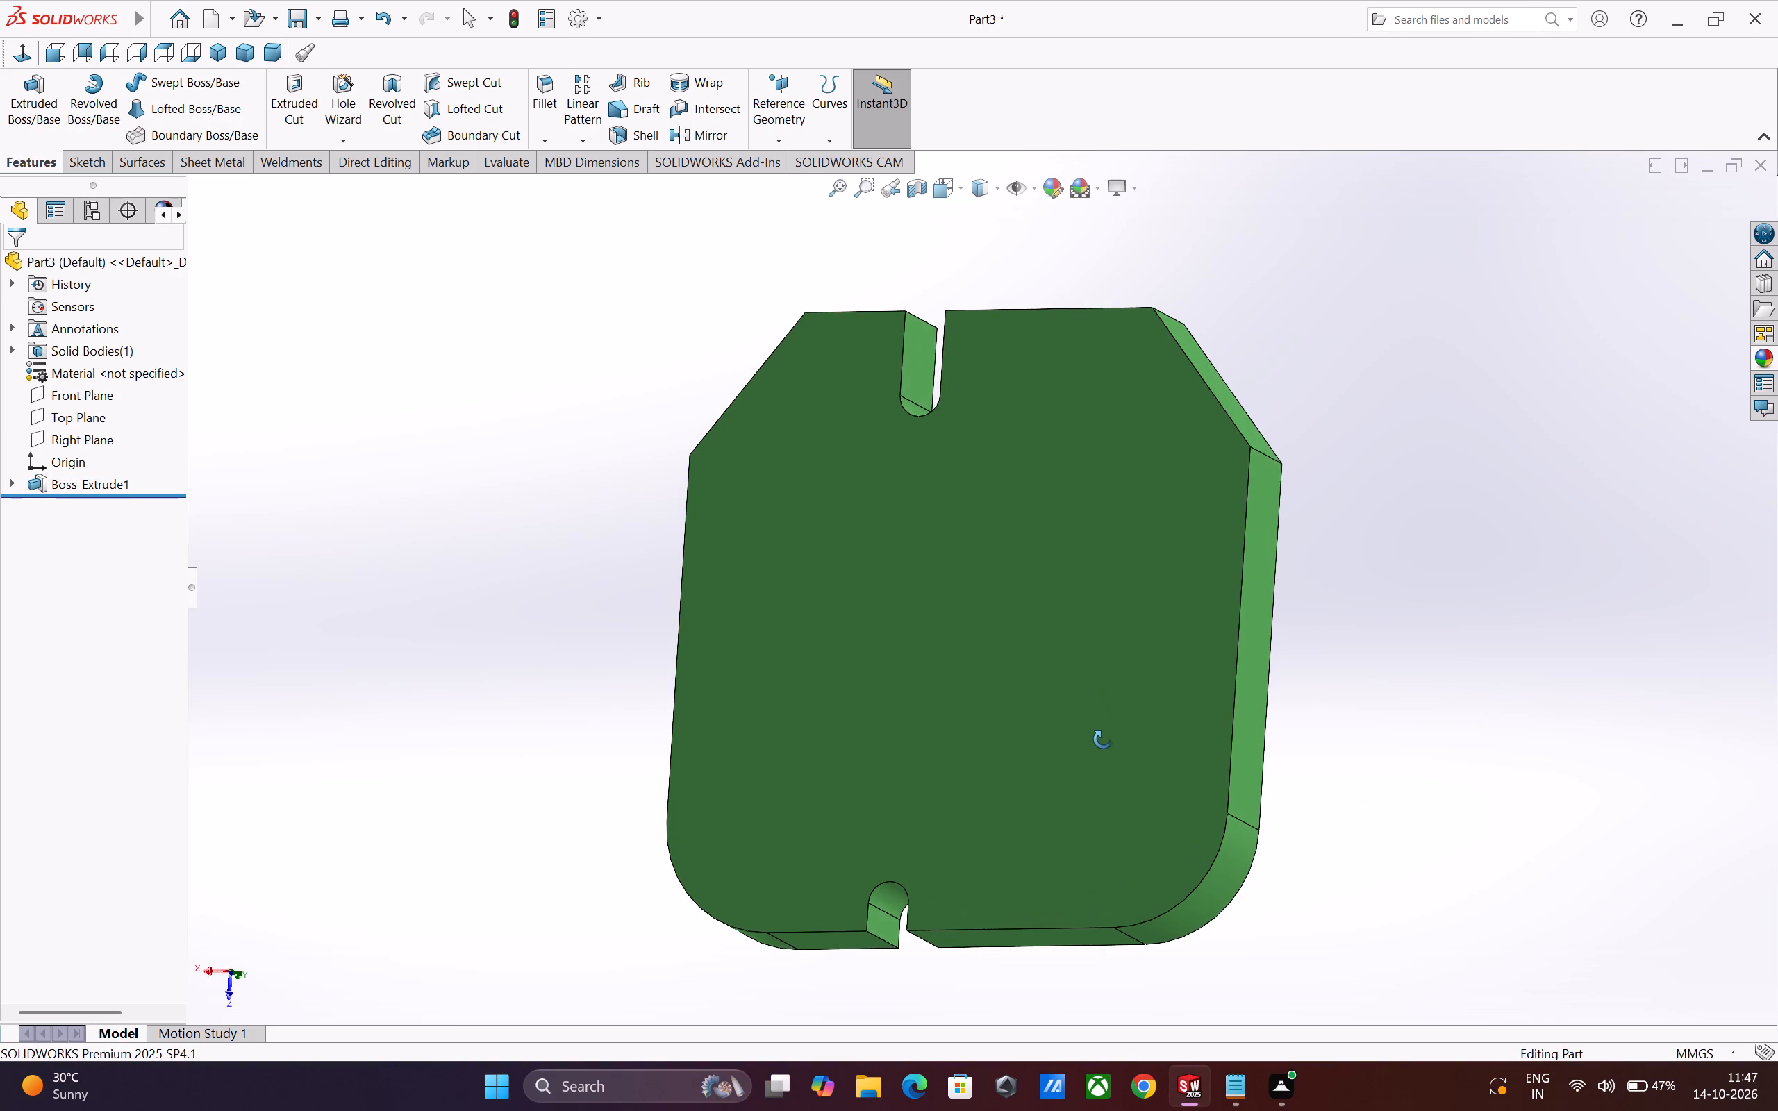
middle_click_drag(1103, 740, 1125, 780)
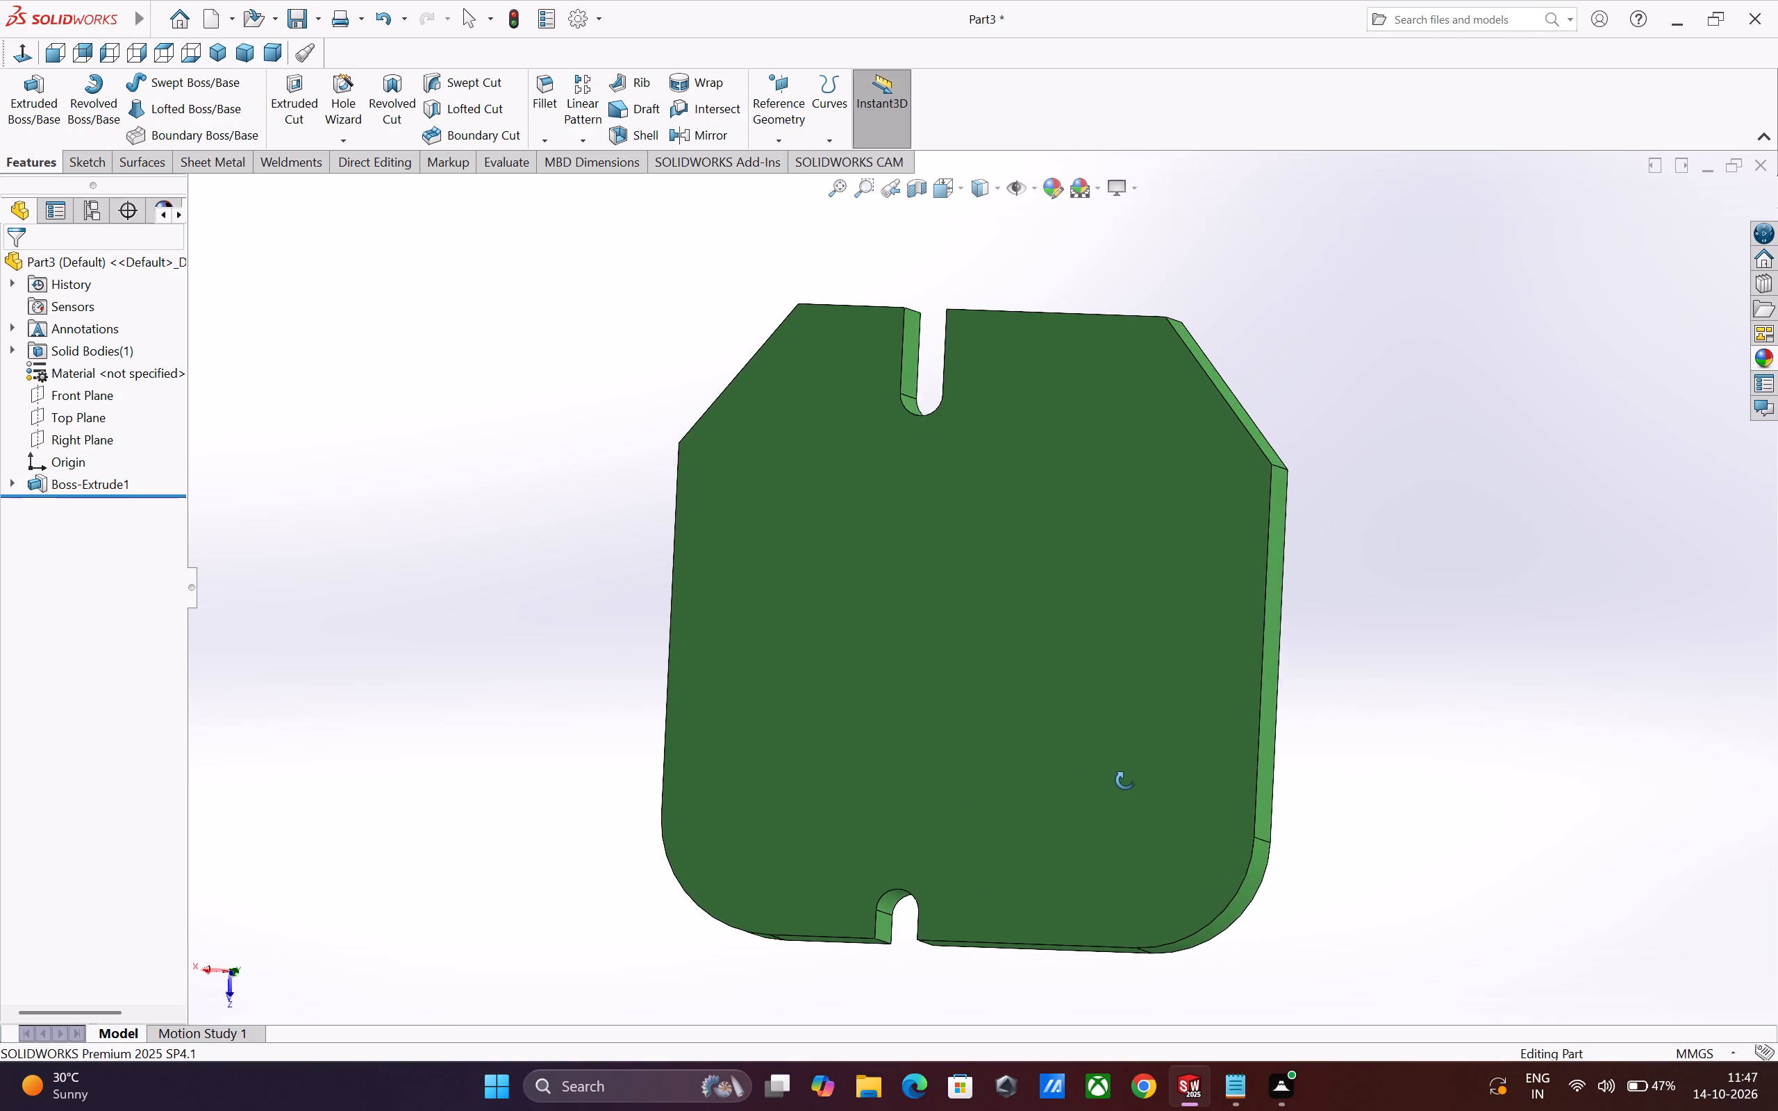
middle_click_drag(1125, 780, 1177, 707)
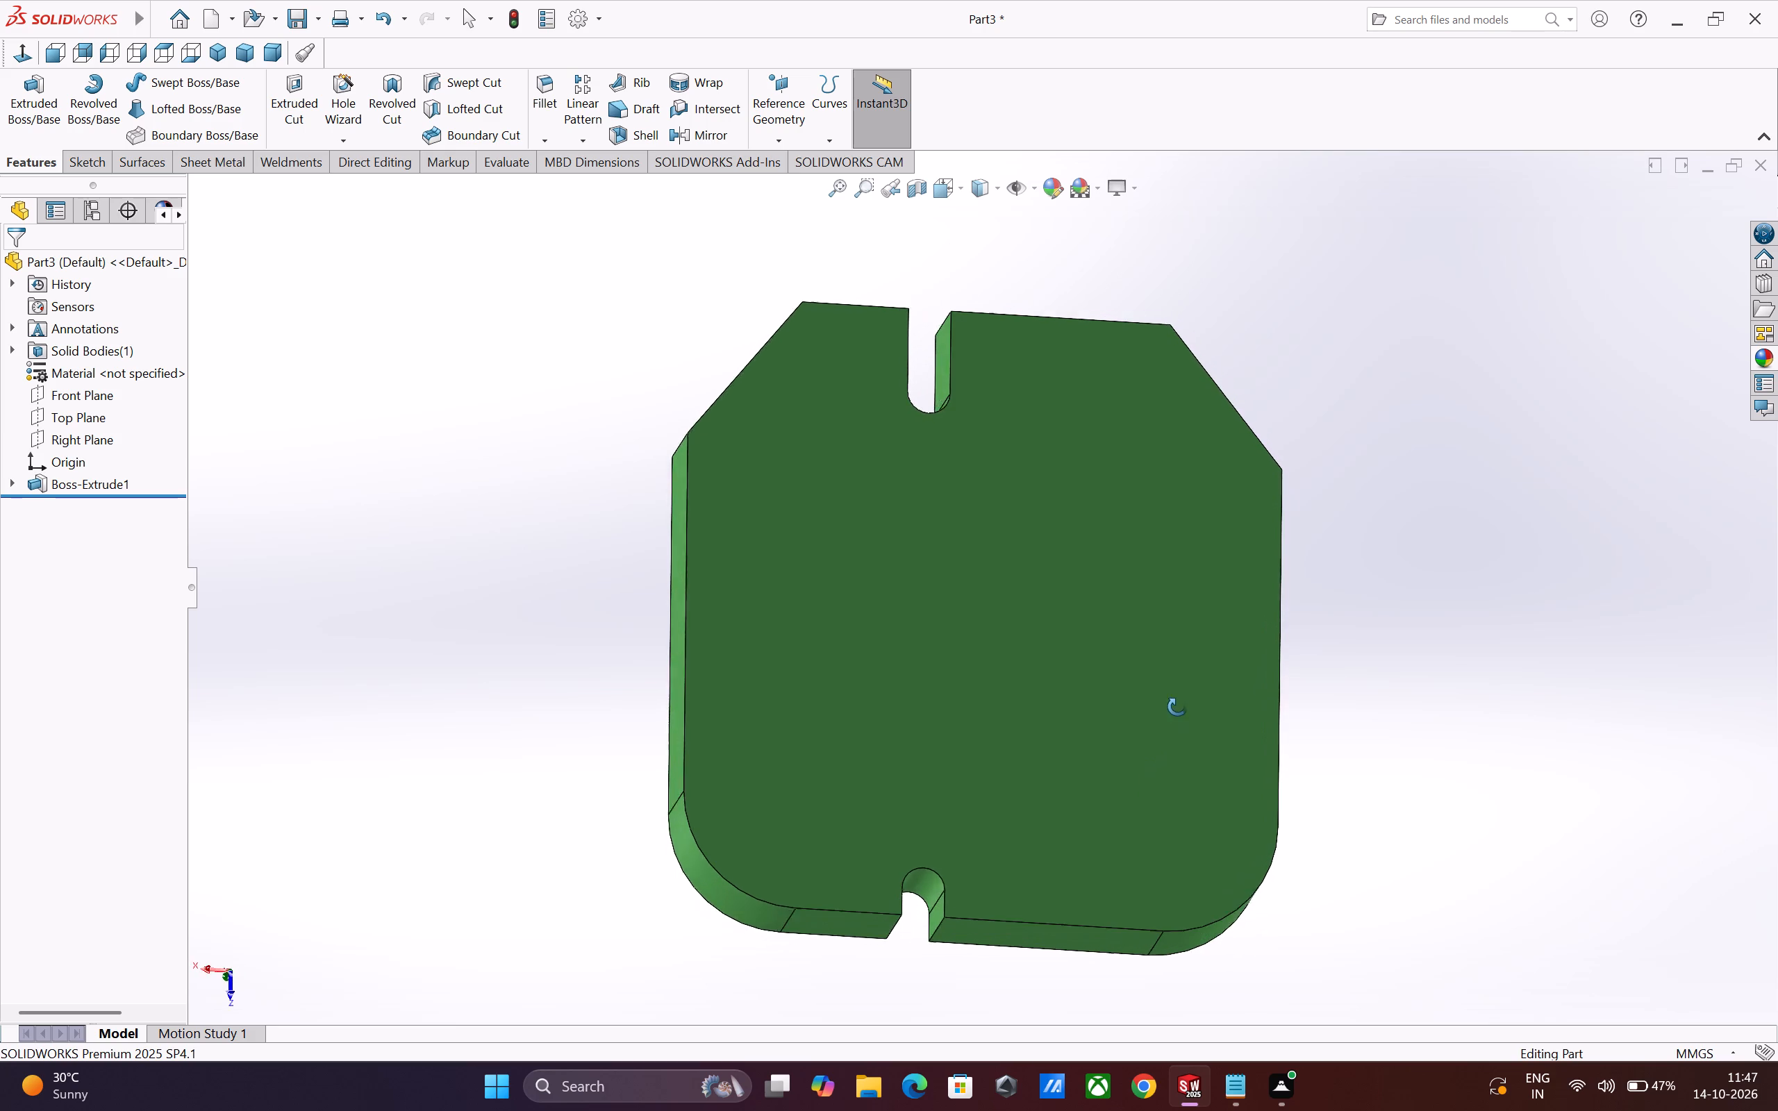
middle_click_drag(1177, 707, 1052, 755)
middle_click_drag(1001, 754, 1011, 748)
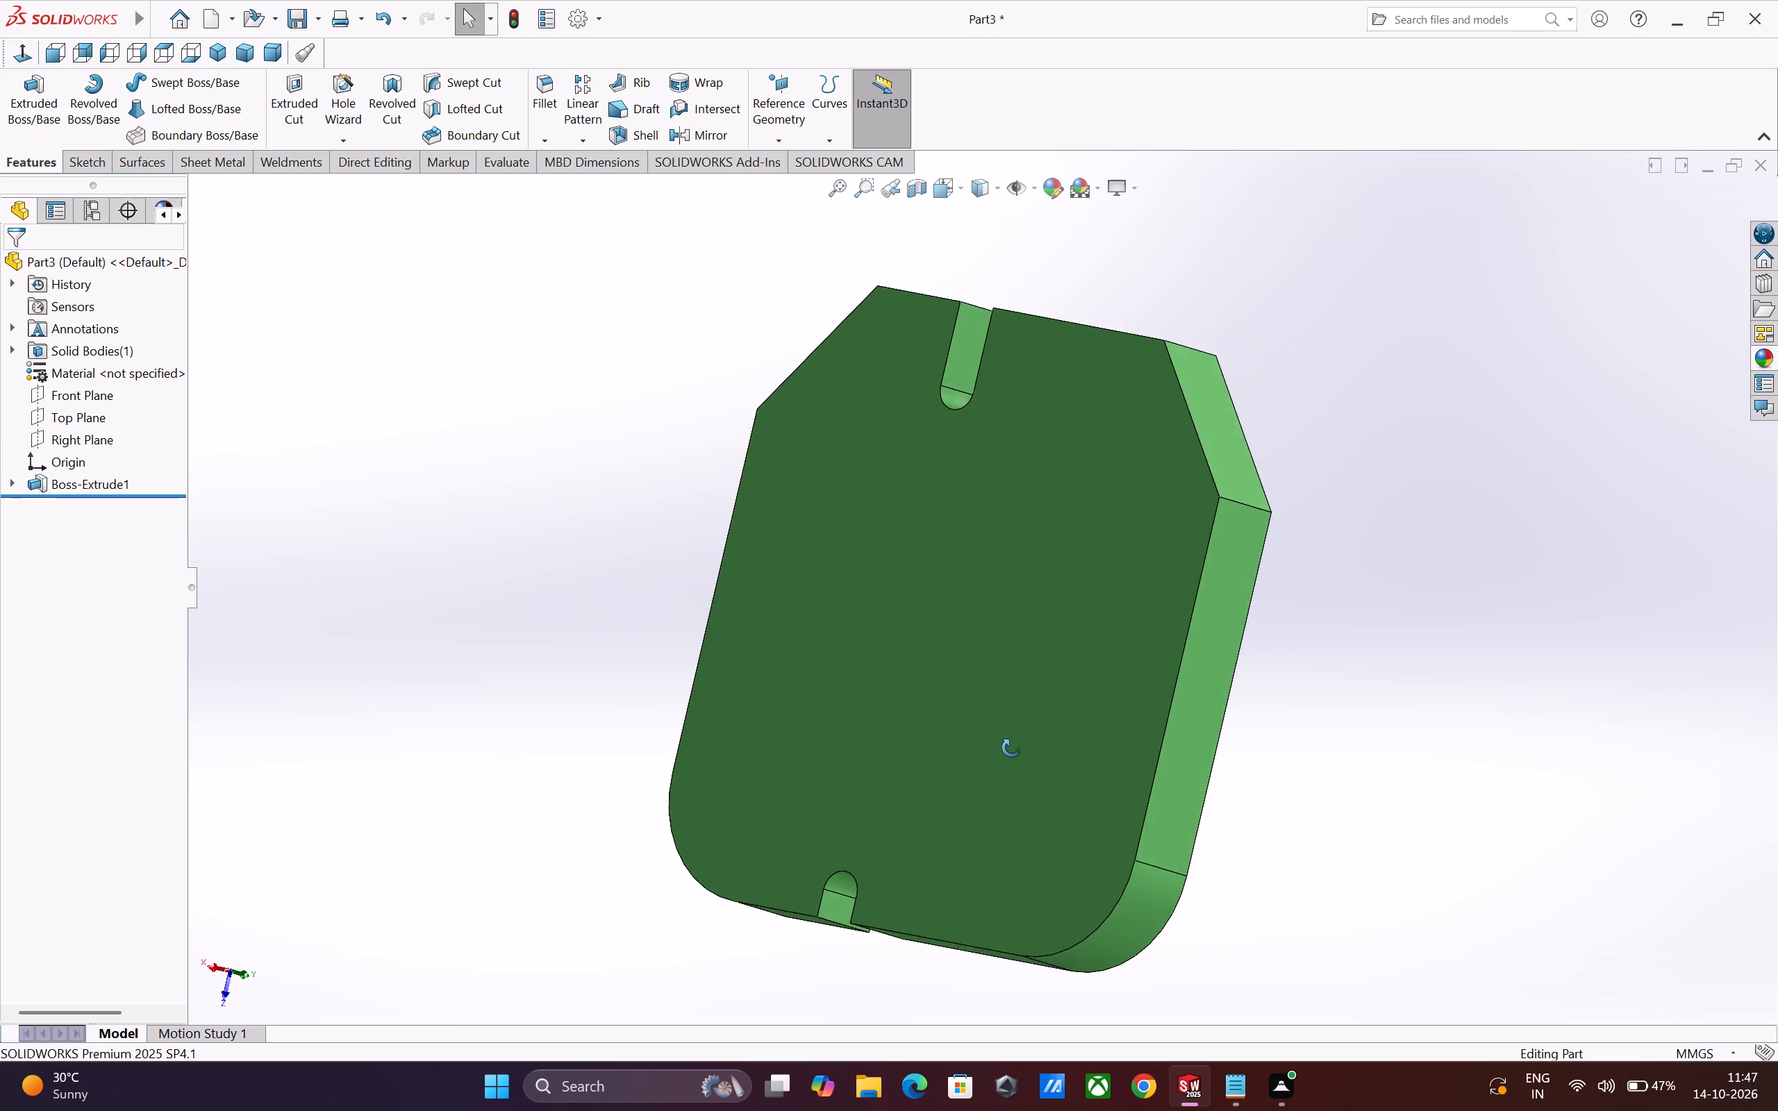
middle_click_drag(1011, 748, 967, 699)
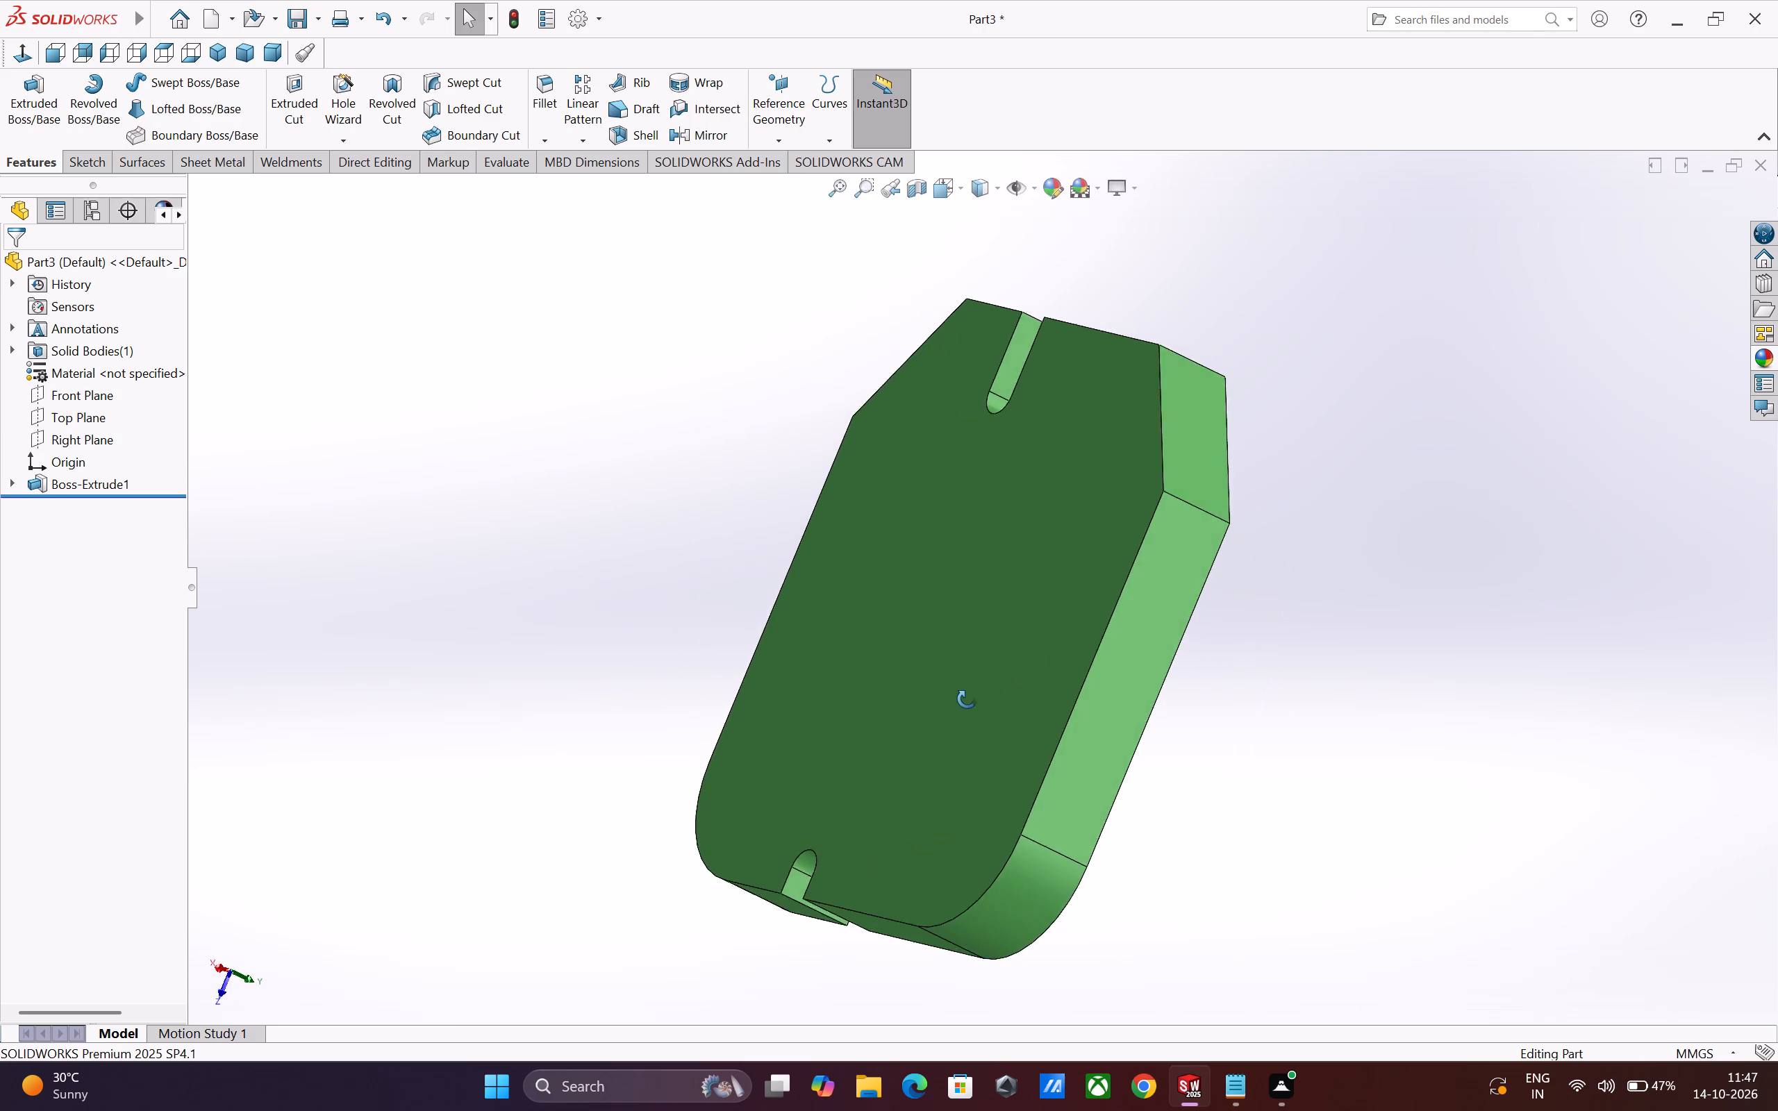
middle_click_drag(967, 699, 719, 574)
middle_click_drag(742, 770, 769, 558)
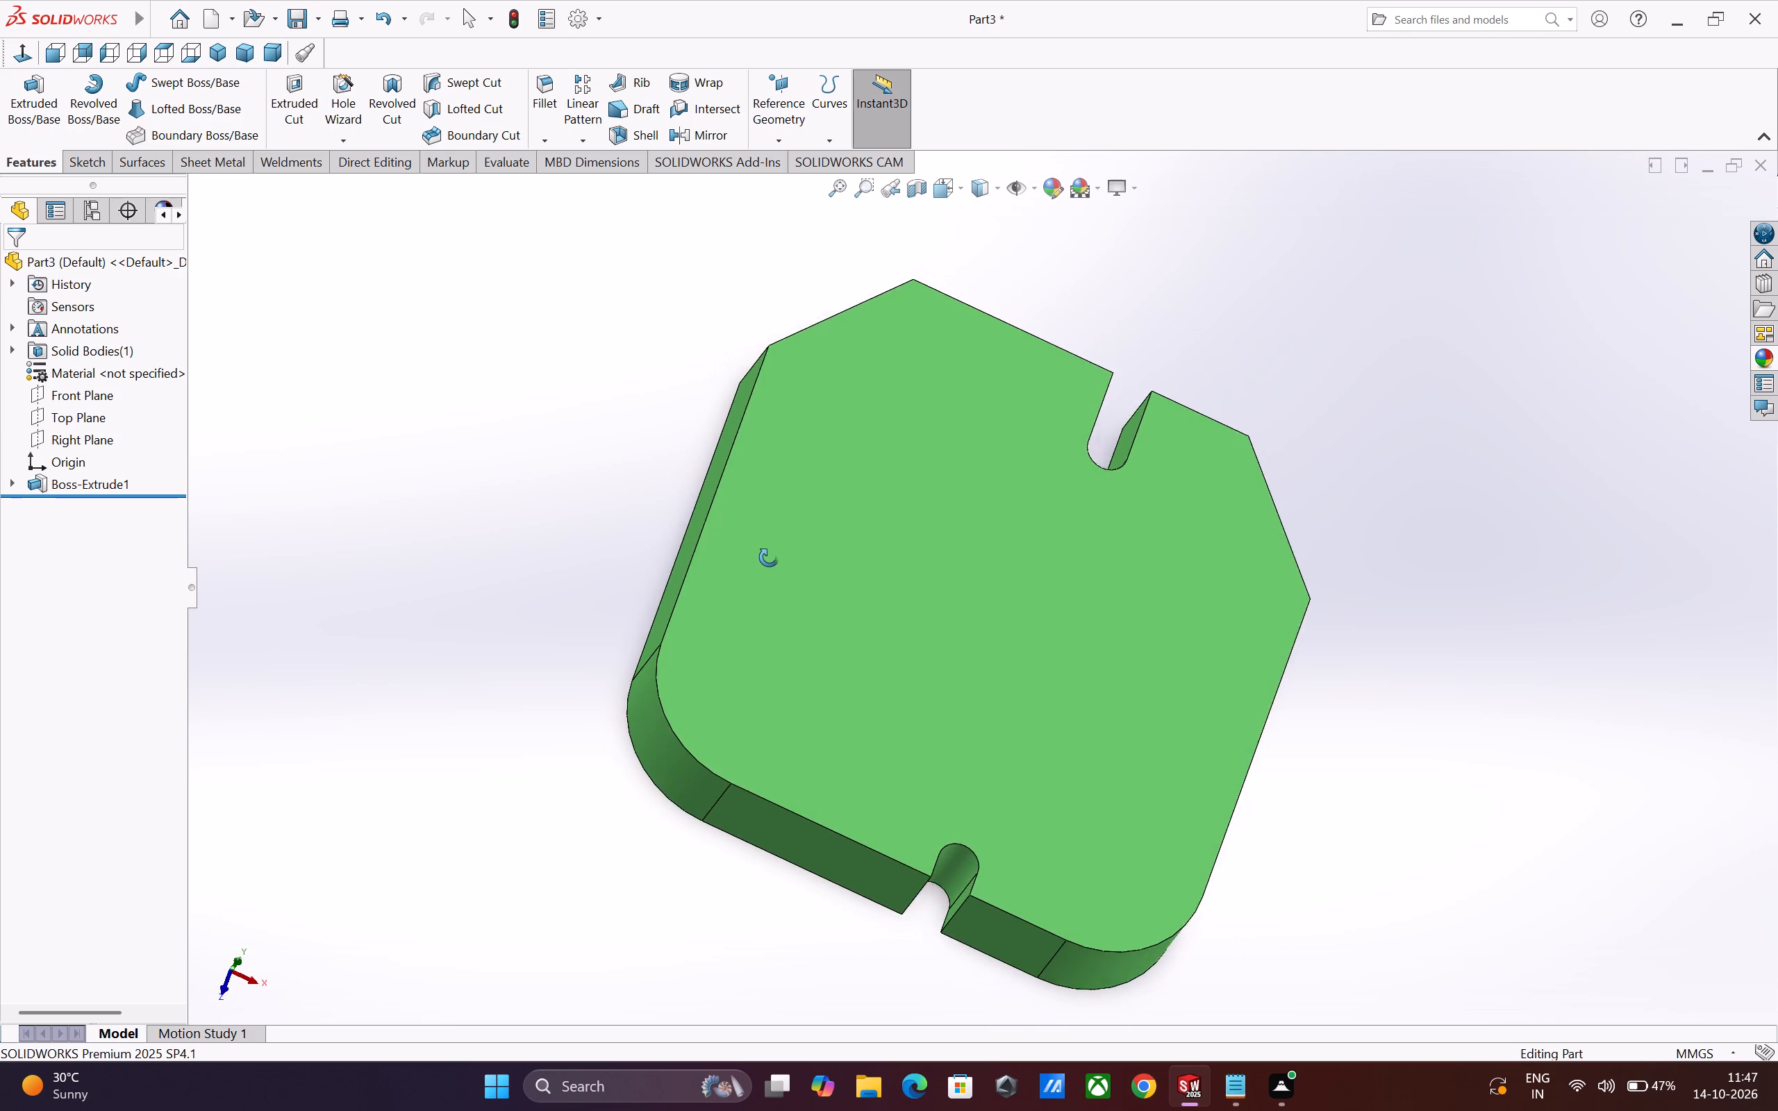
middle_click_drag(769, 558, 769, 536)
scroll(835, 767, "up", 5)
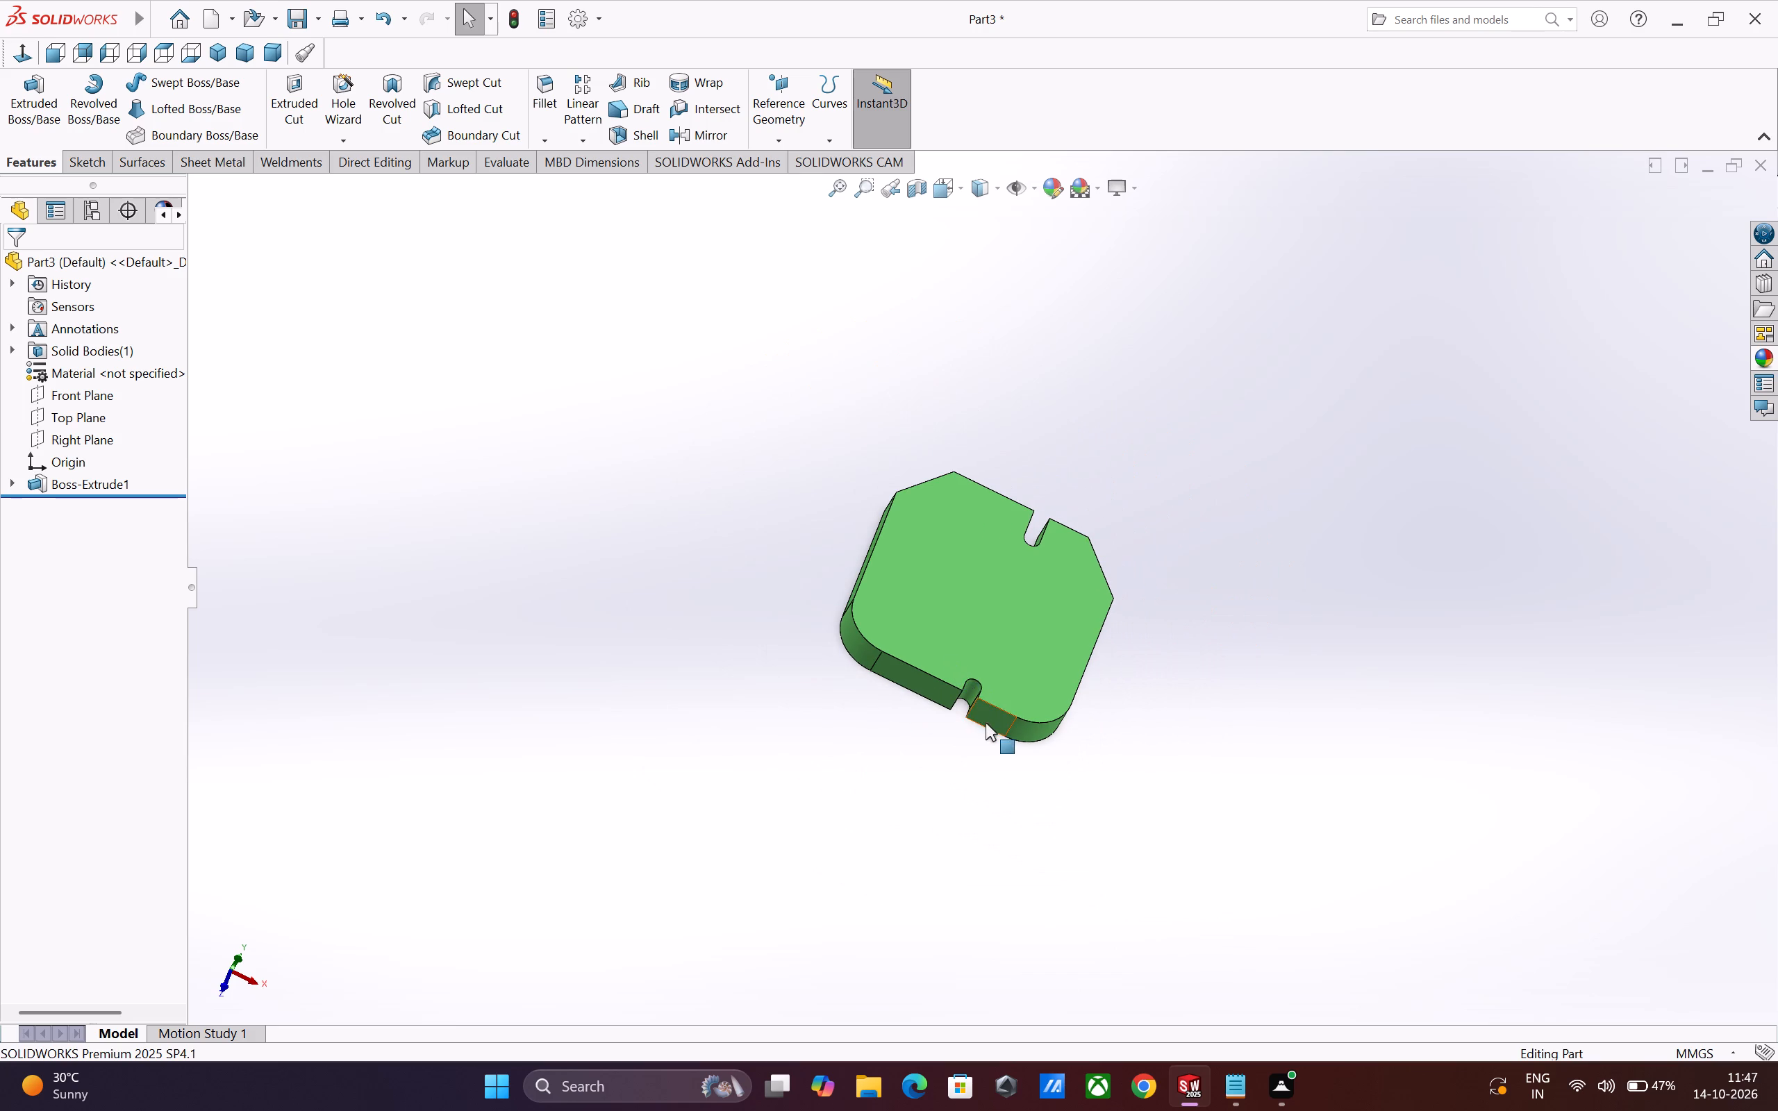
scroll(986, 723, "up", 2)
scroll(962, 642, "up", 3)
scroll(958, 518, "down", 2)
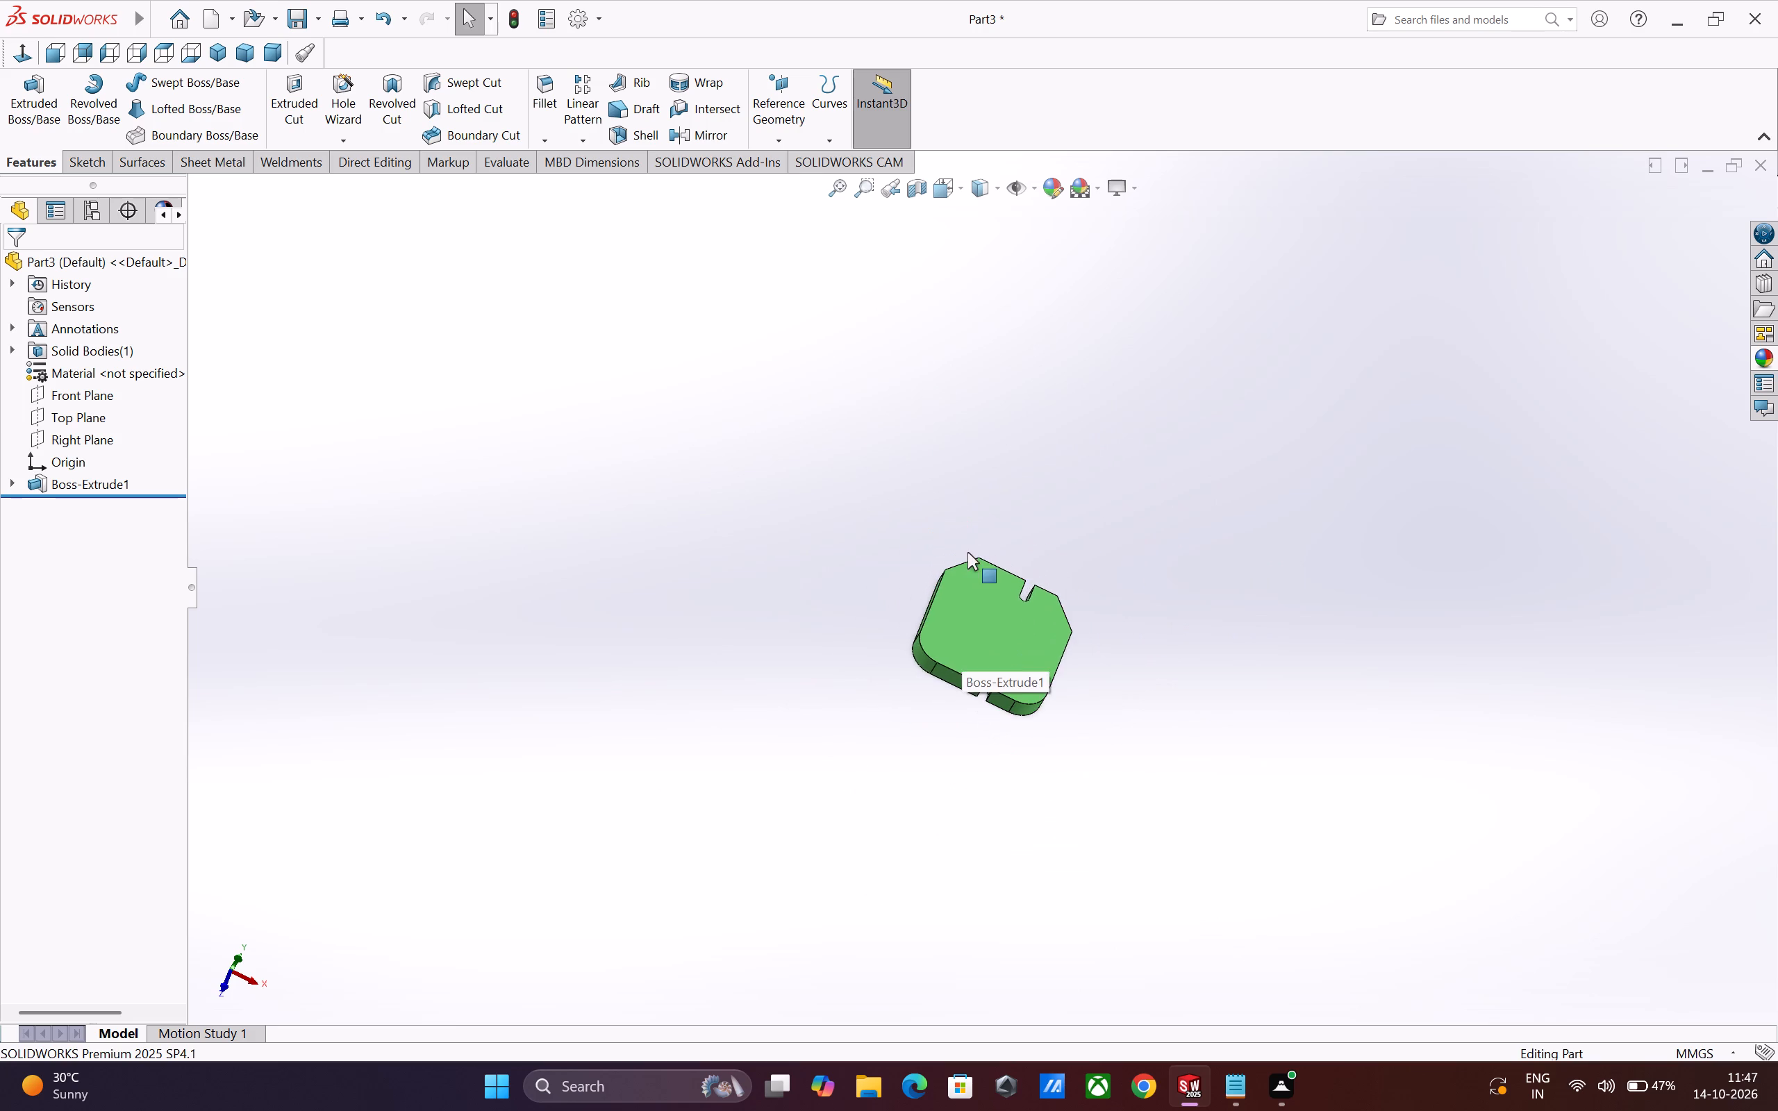
scroll(976, 578, "down", 2)
scroll(1033, 694, "down", 2)
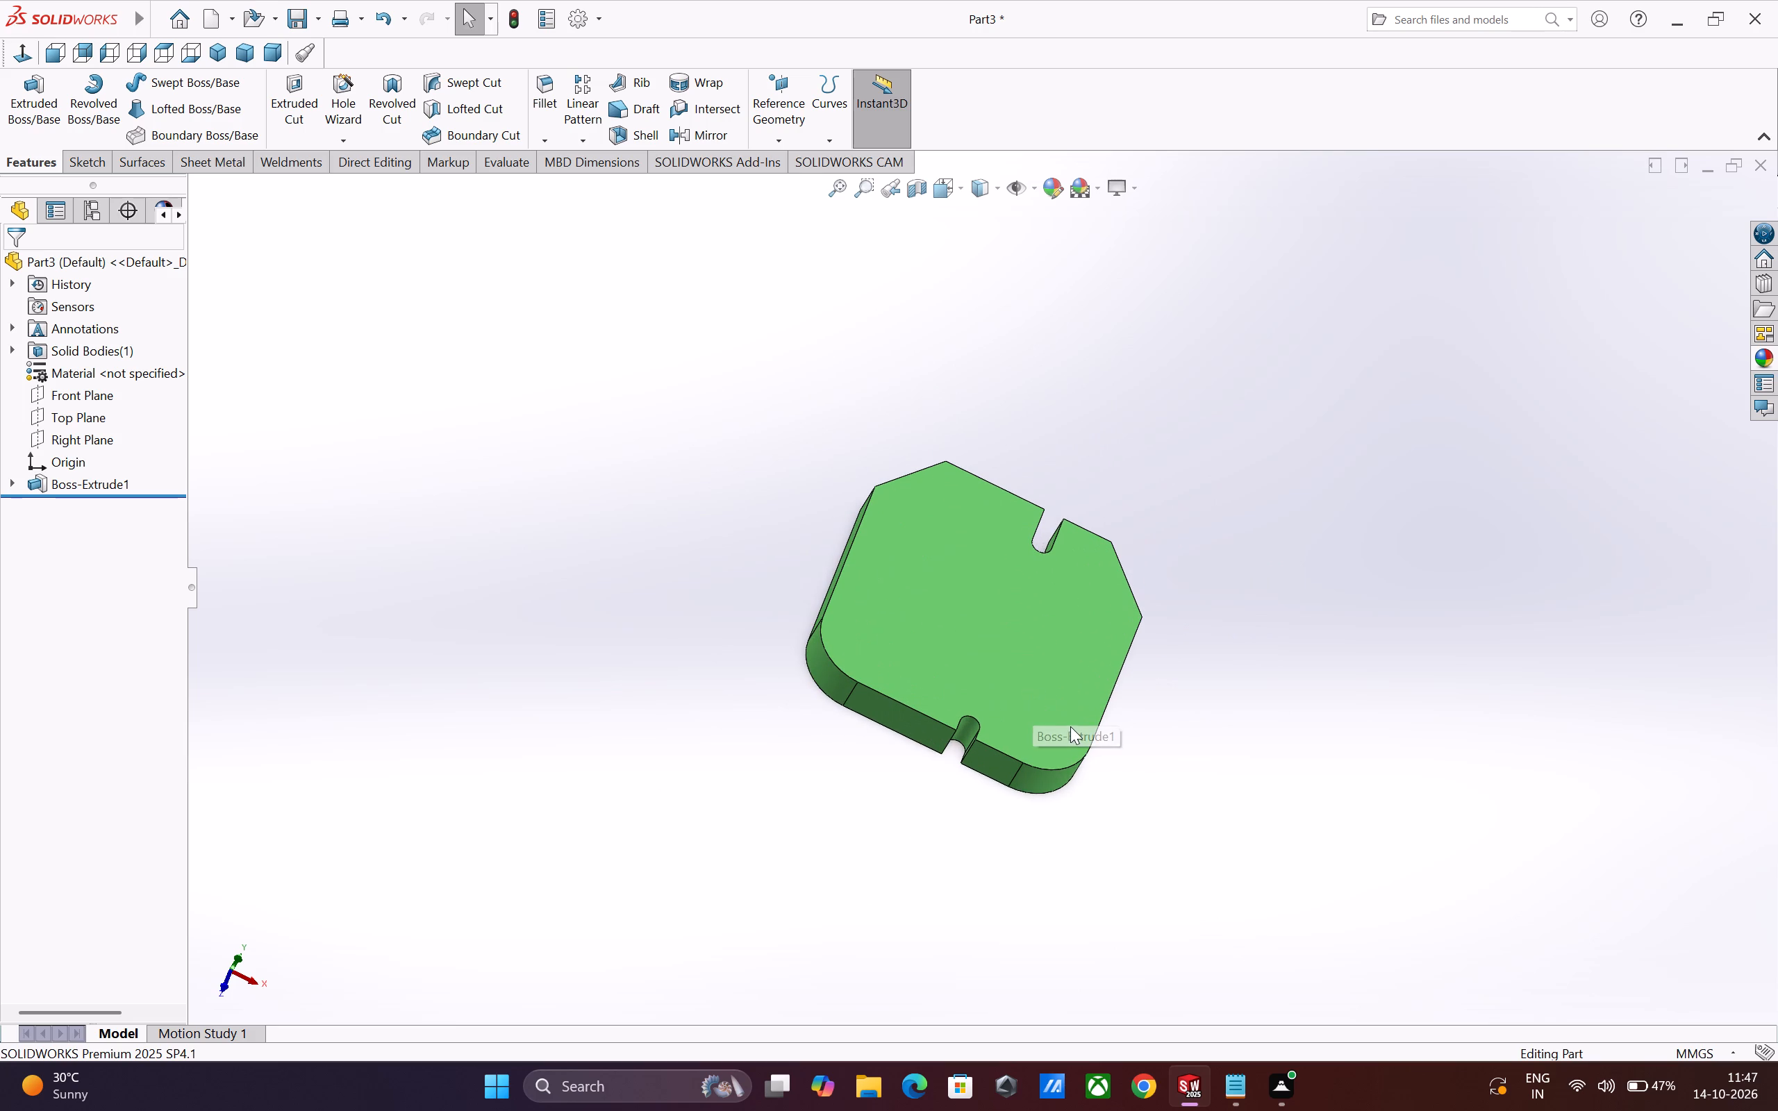
middle_click_drag(1072, 731, 1018, 774)
middle_click_drag(971, 666, 929, 695)
middle_click_drag(992, 712, 963, 732)
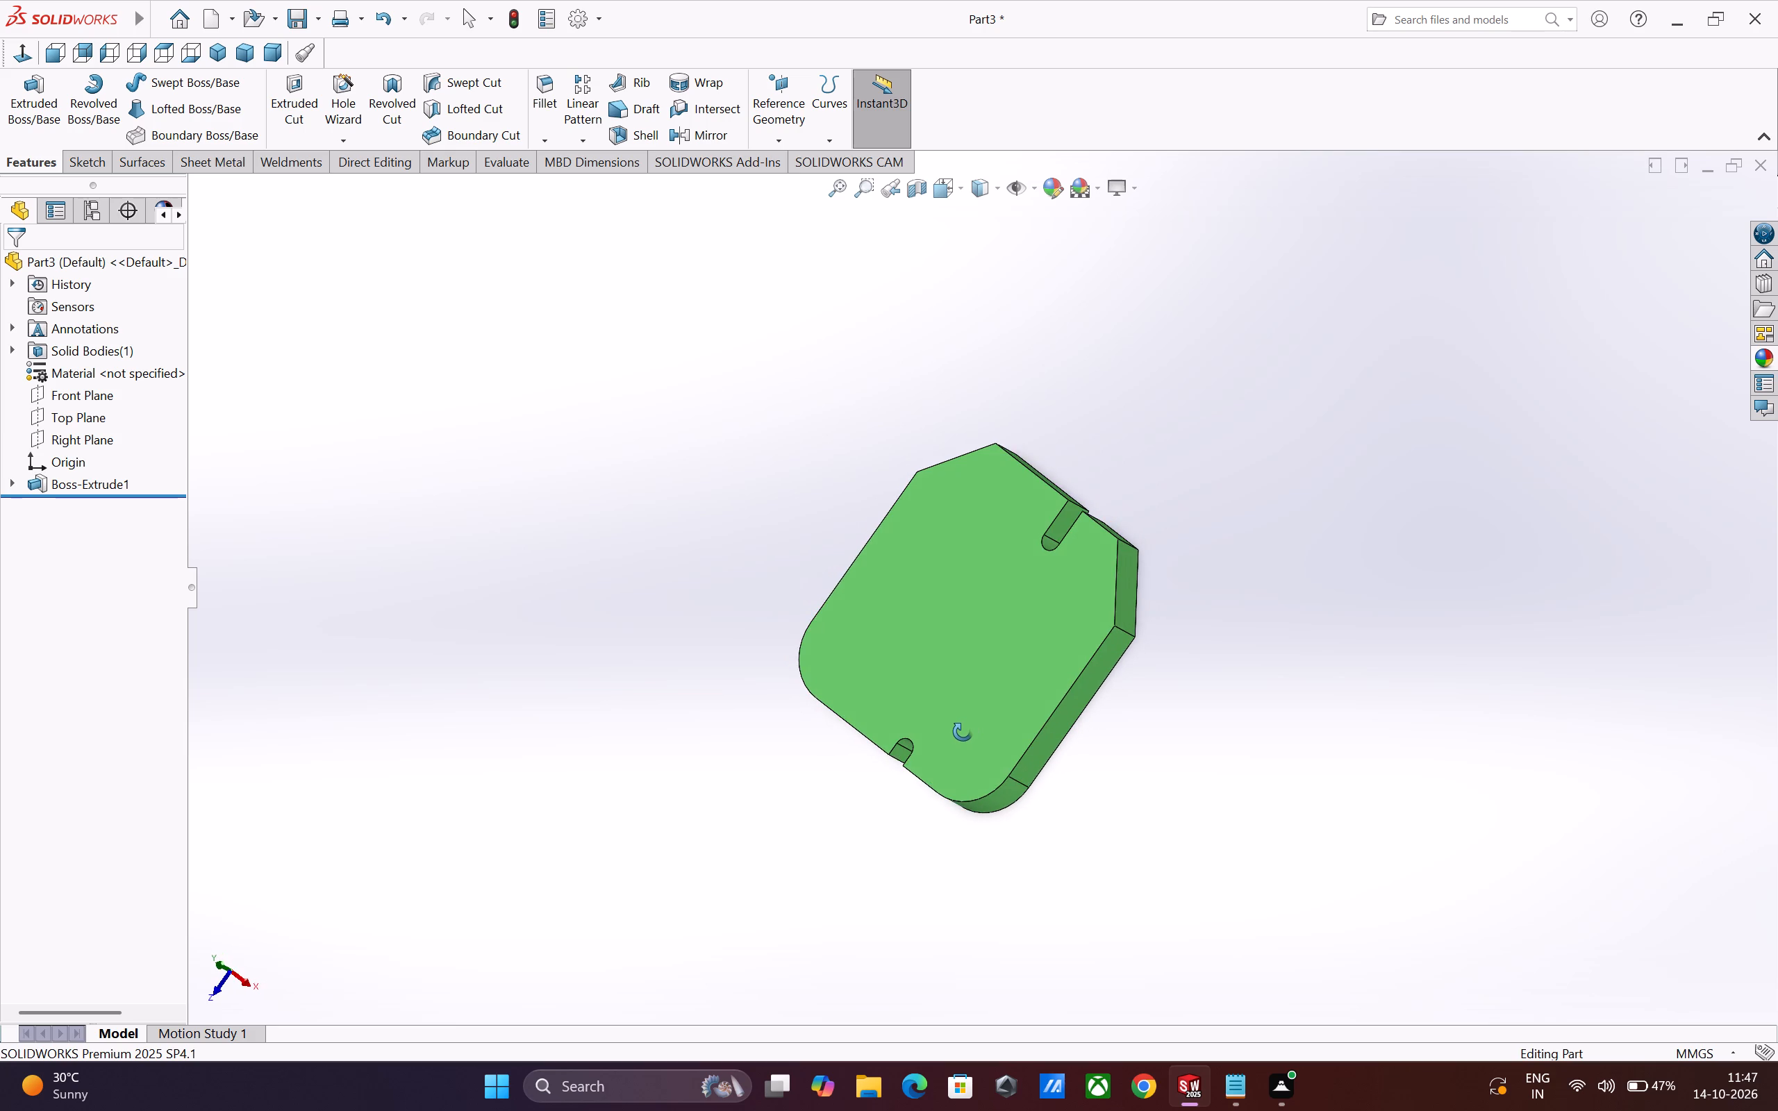
middle_click_drag(963, 732, 1008, 705)
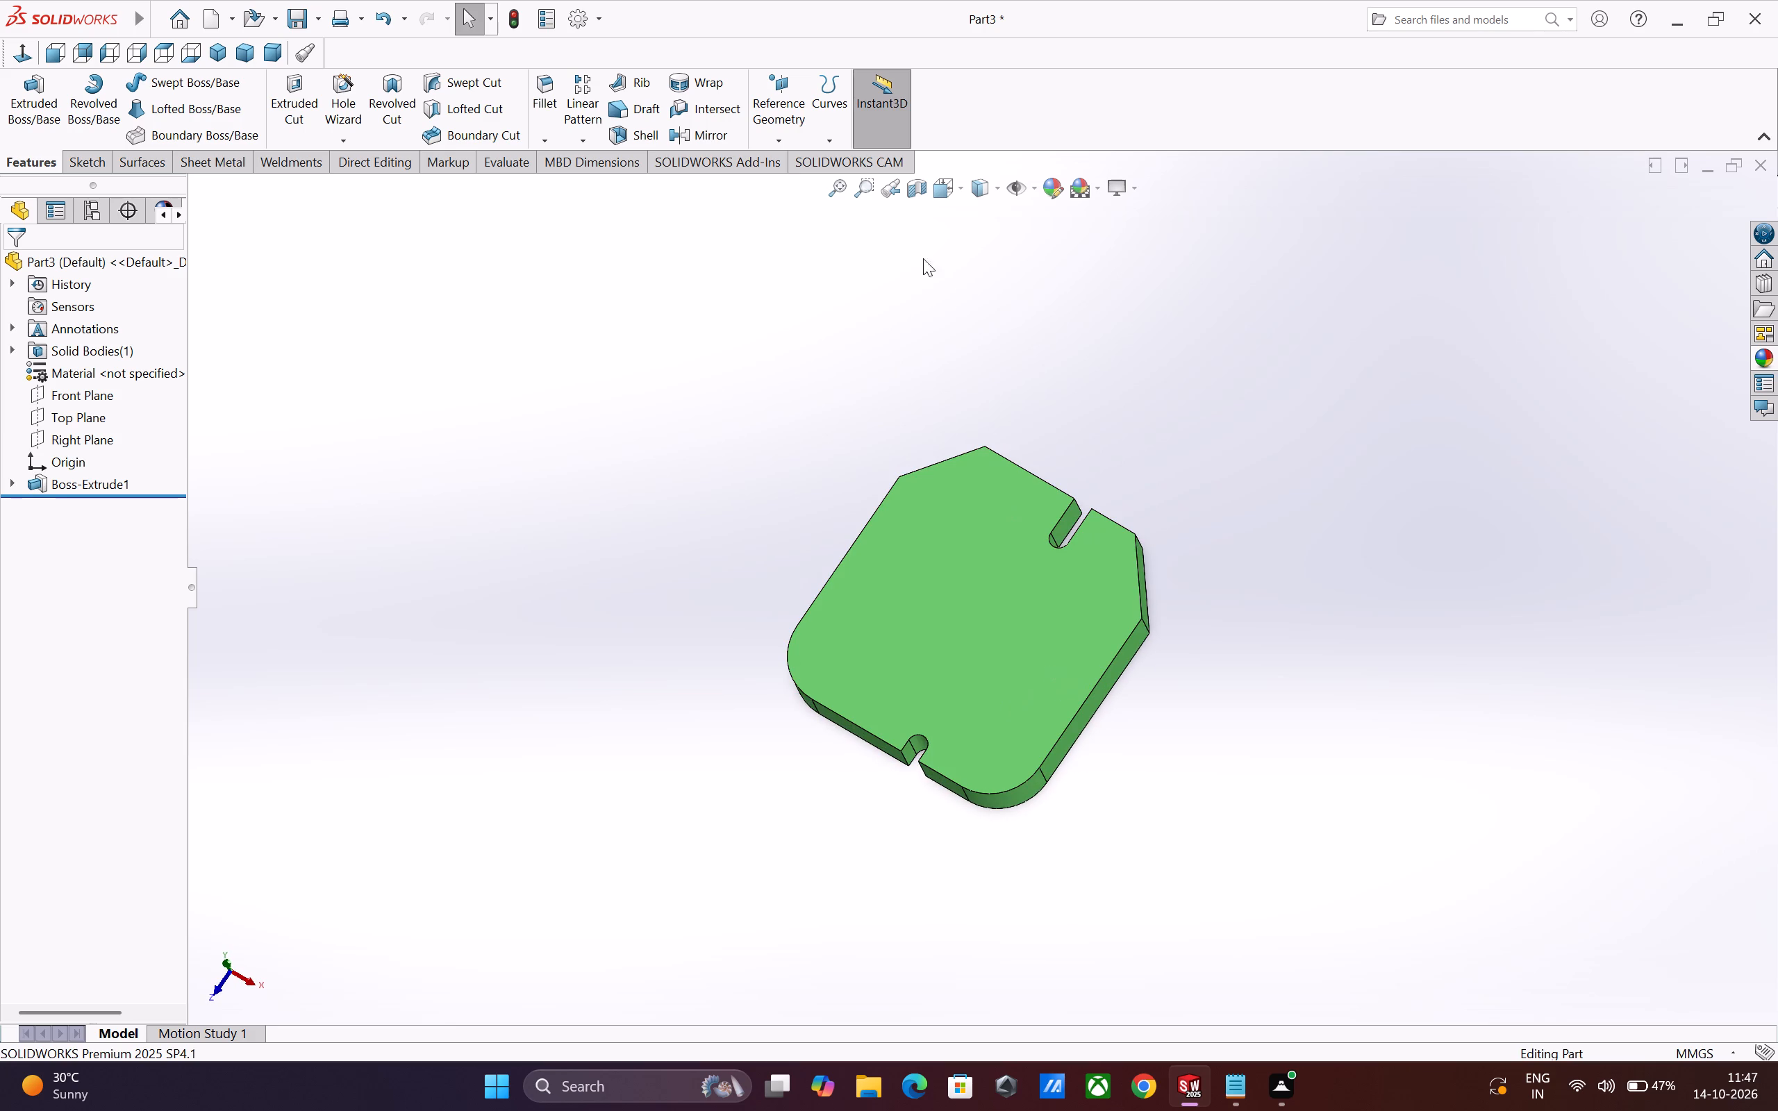
scroll(1140, 603, "up", 2)
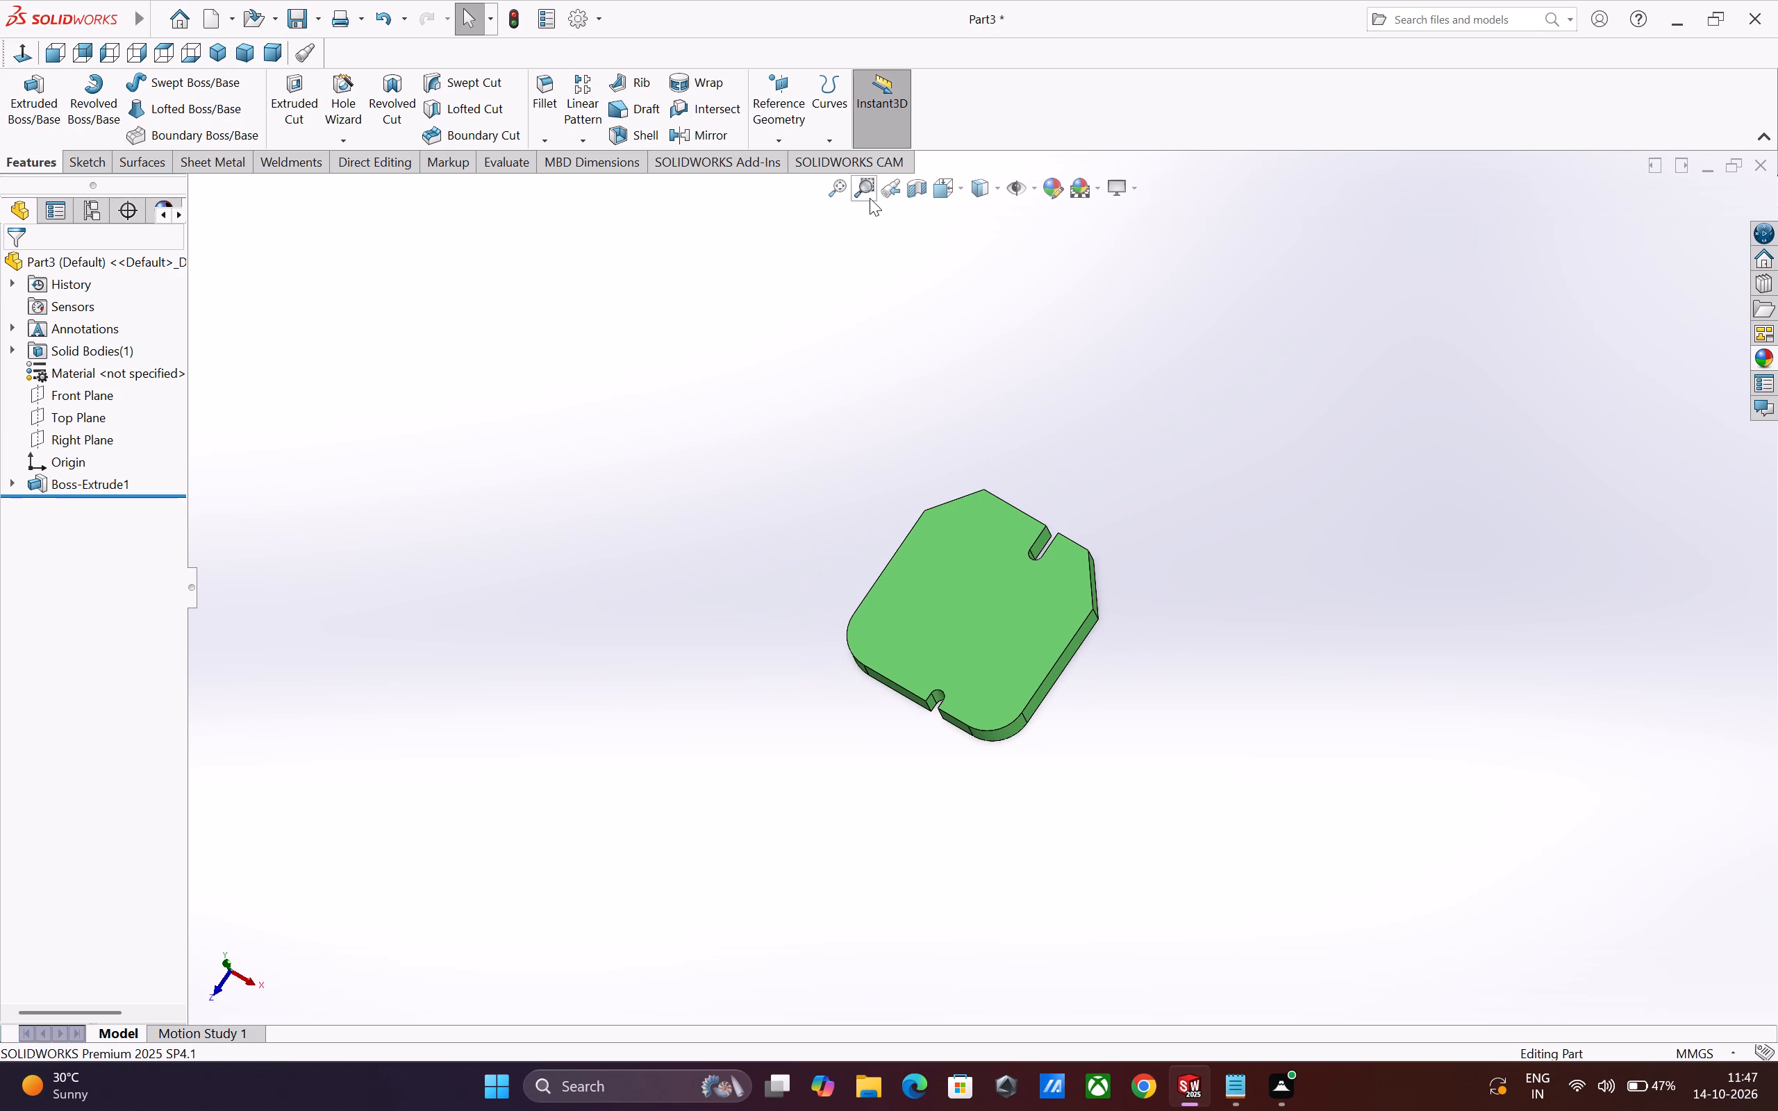
Create a reference plane offset 191 mm from the Top Plane, above the plate.
left_click(795, 142)
left_click(796, 164)
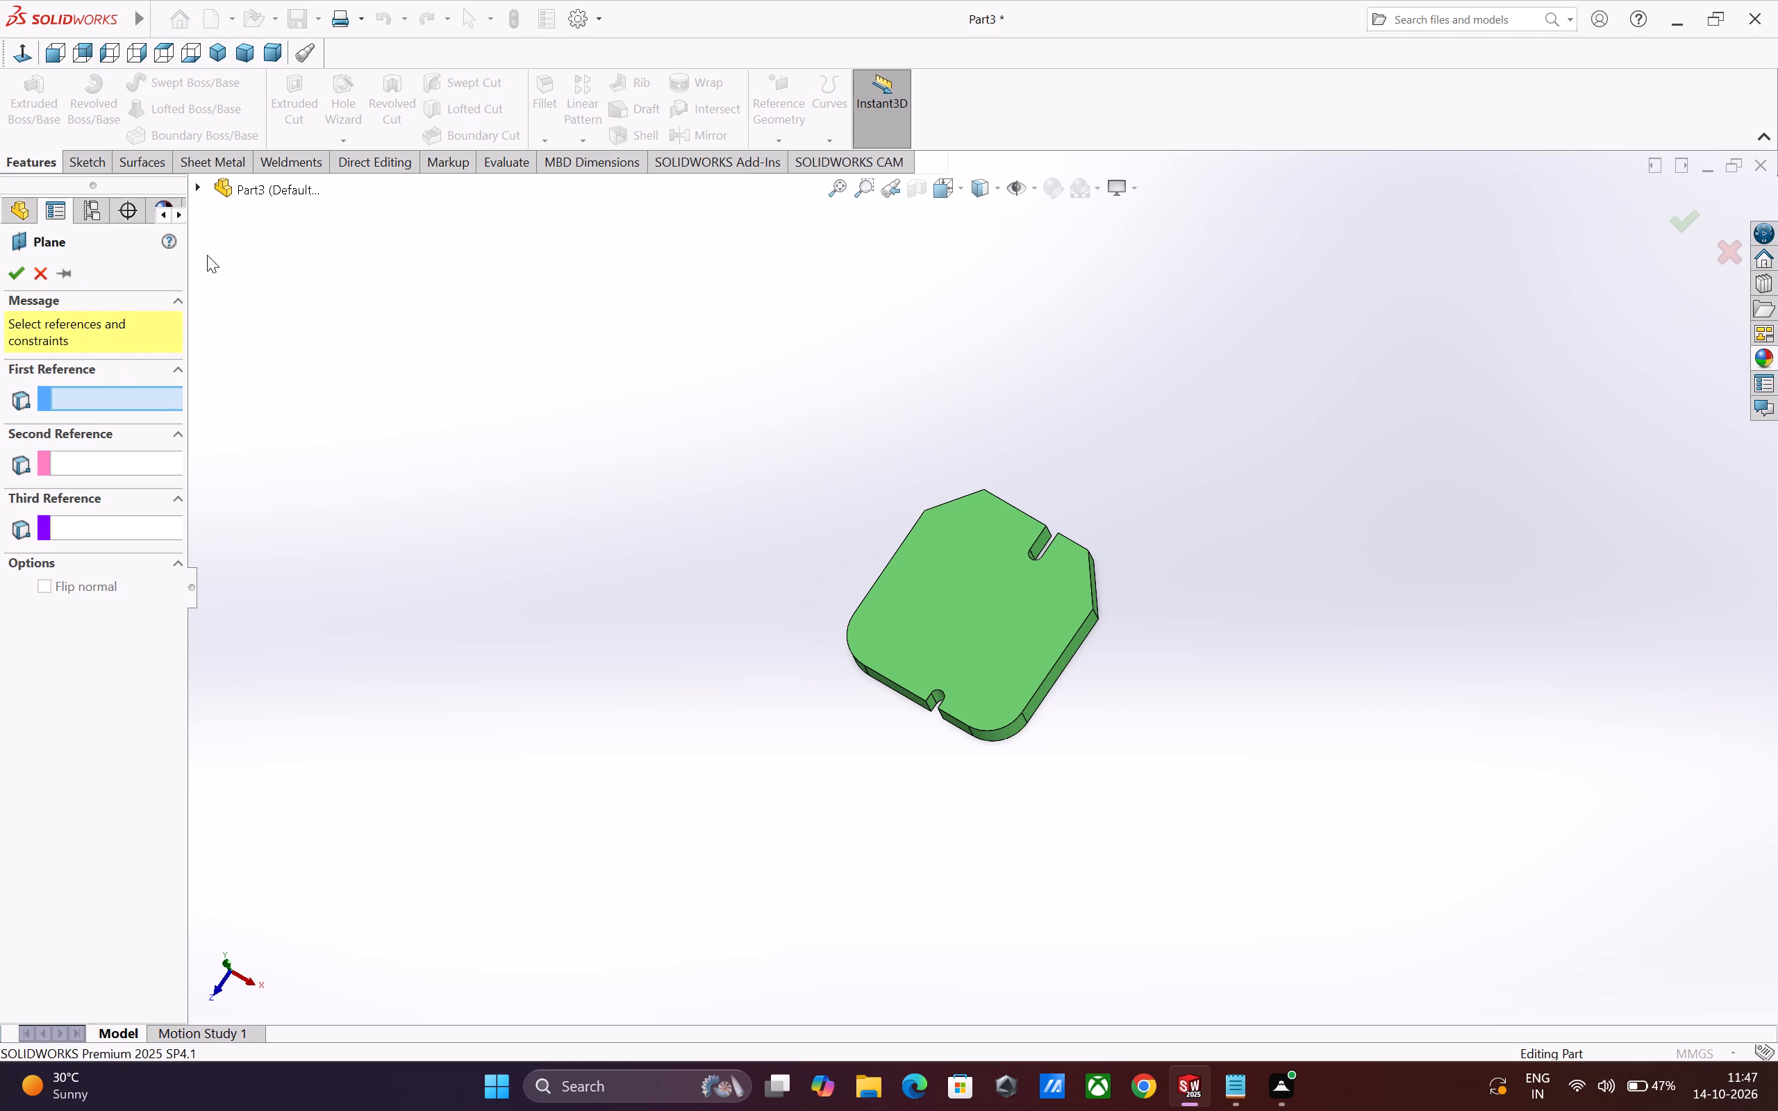
left_click(199, 190)
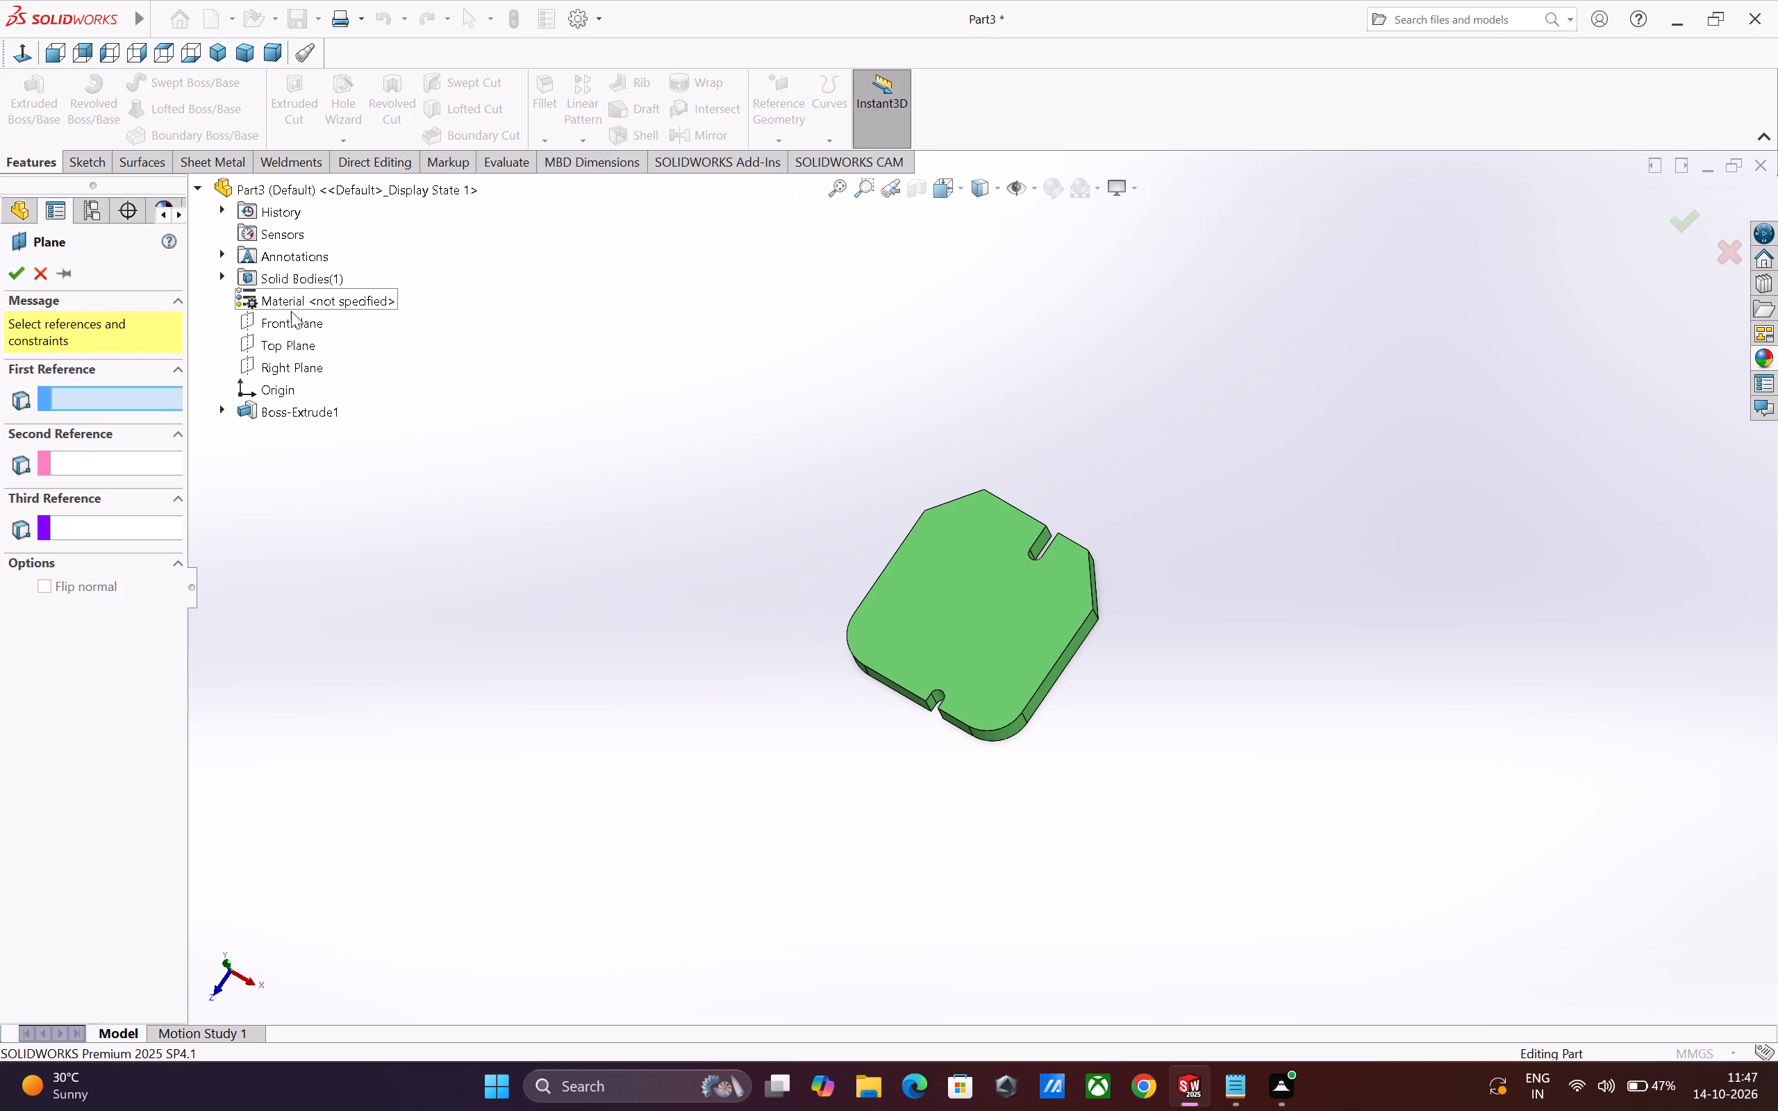
left_click(294, 346)
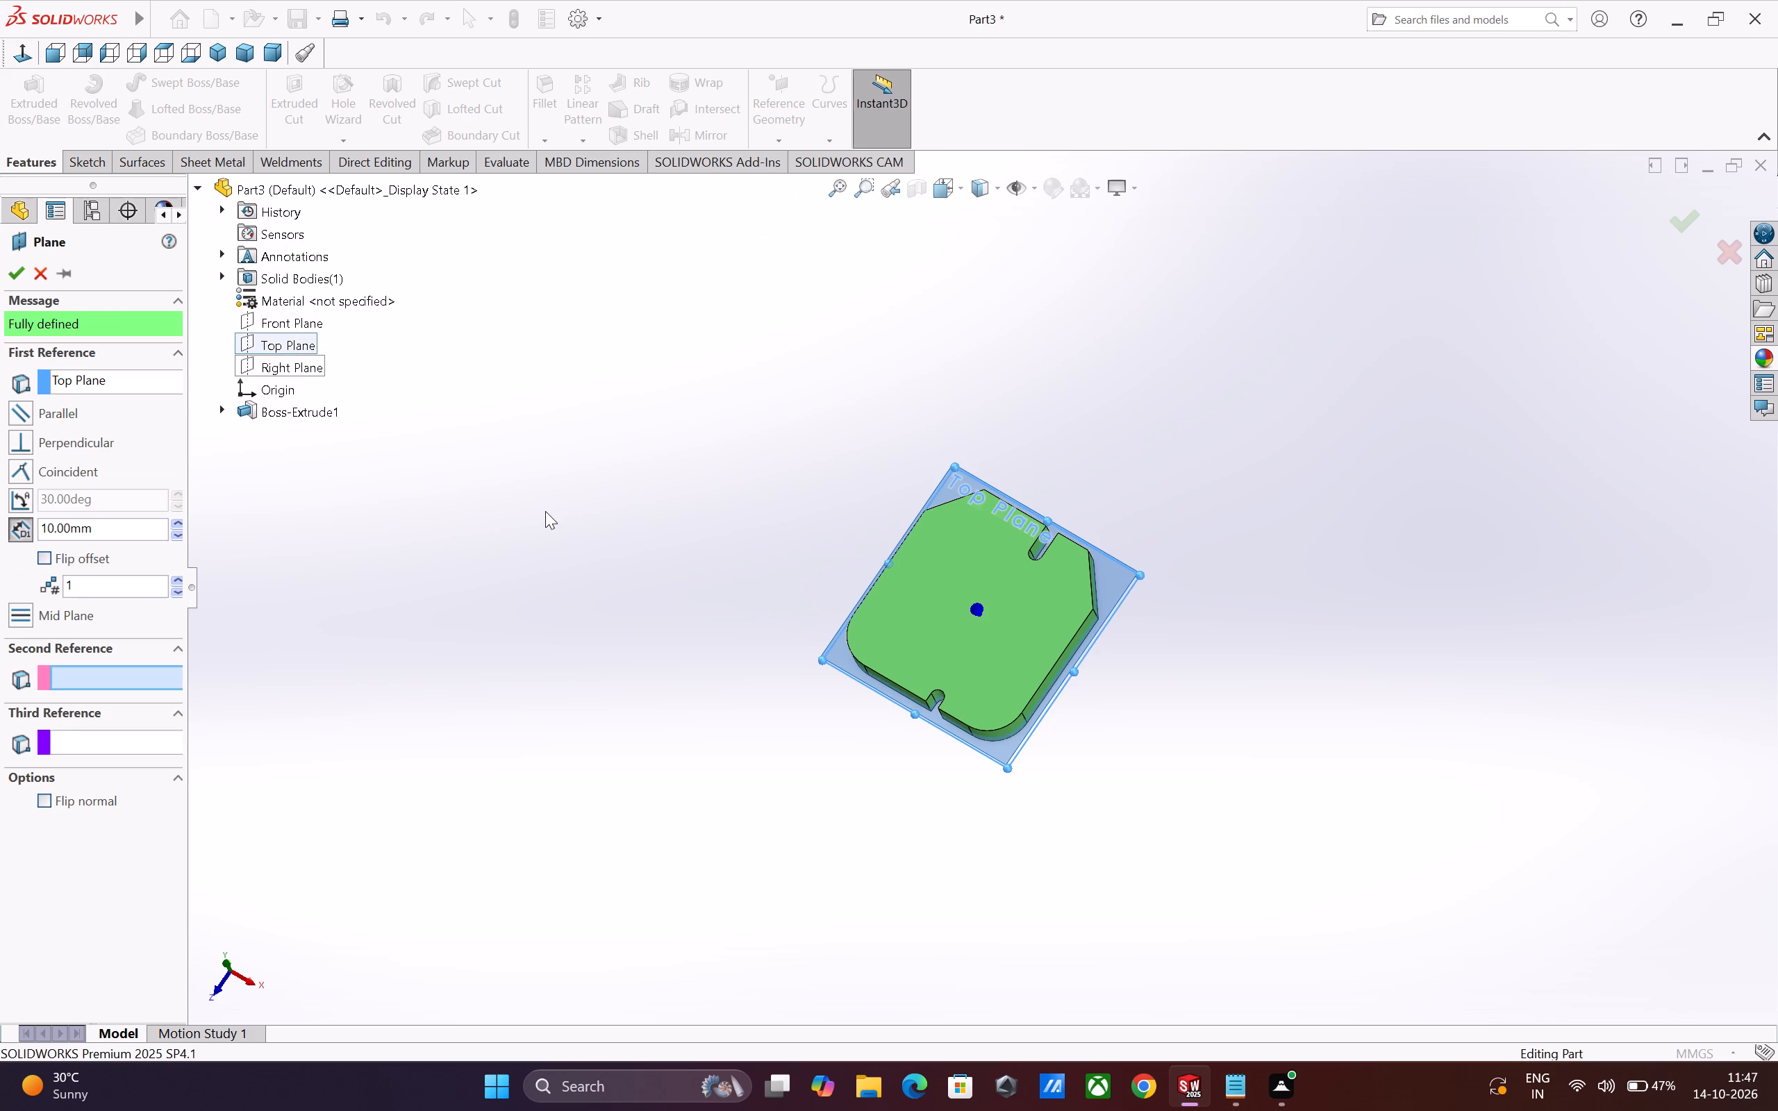
scroll(811, 690, "up", 1)
scroll(812, 687, "down", 1)
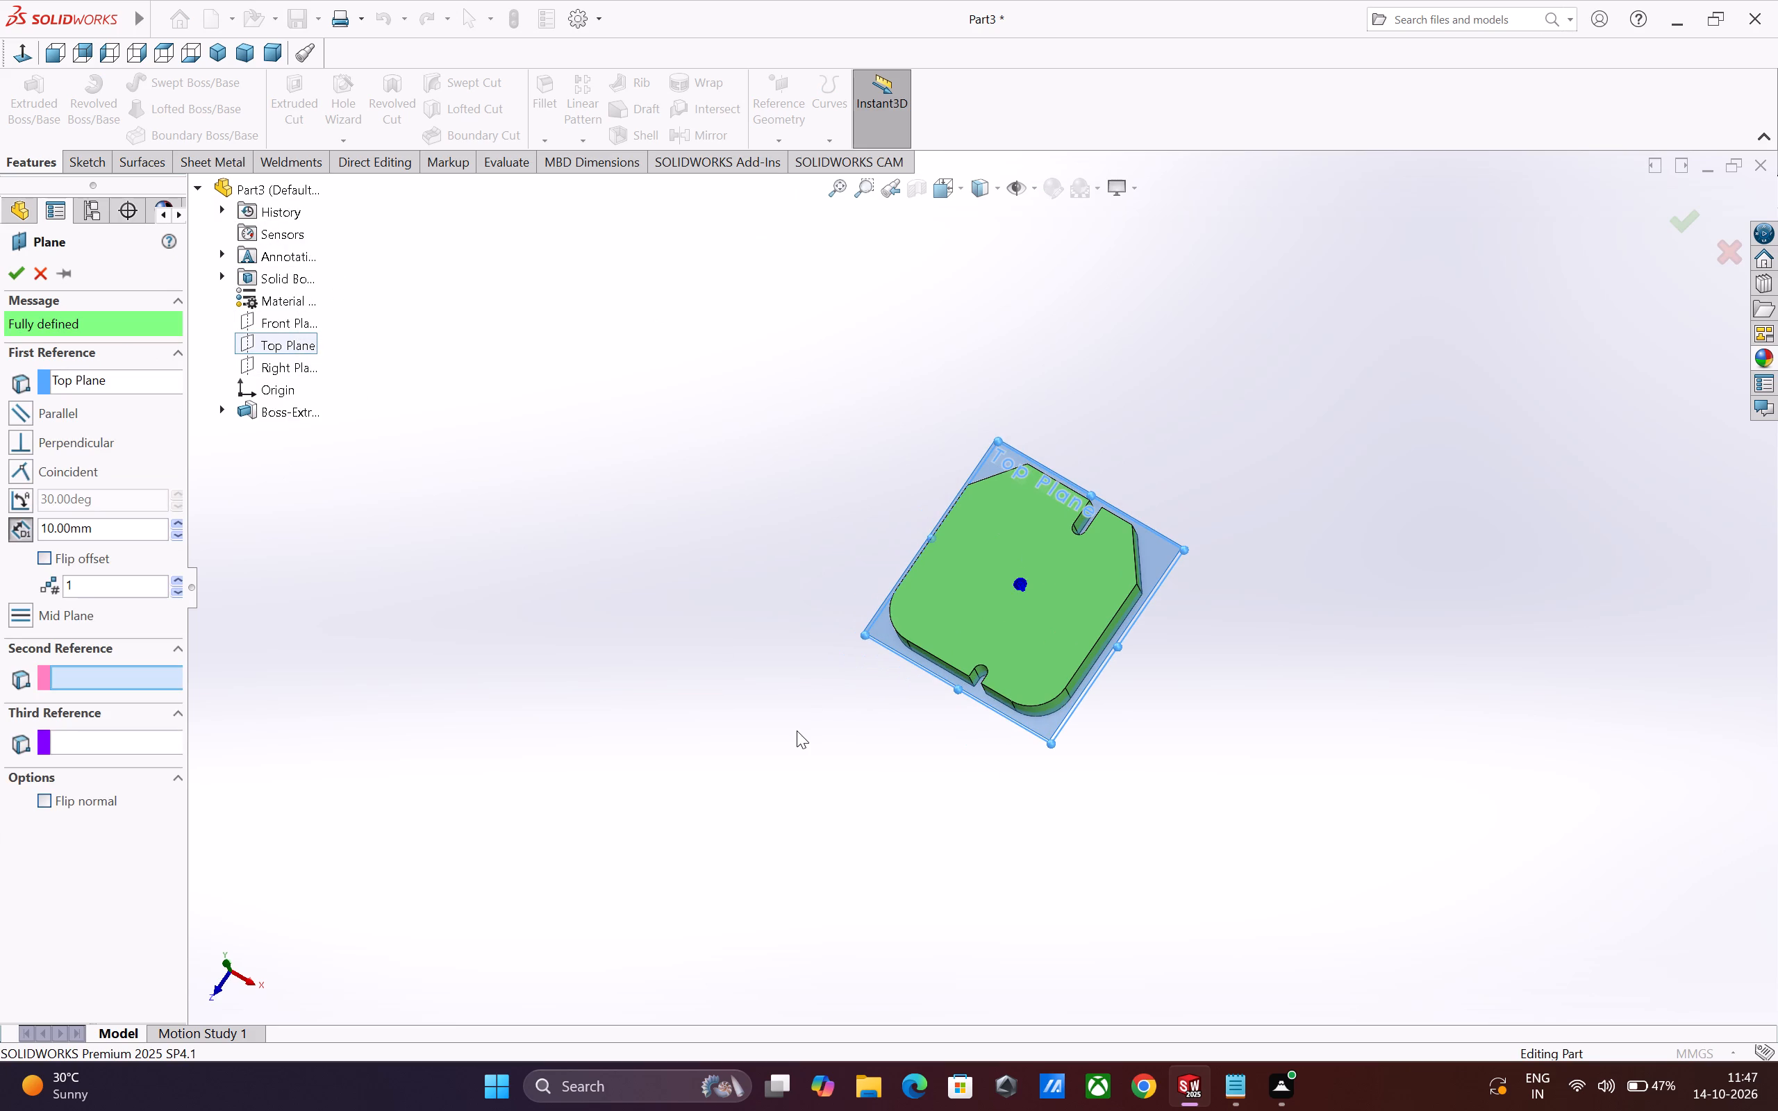
middle_click_drag(797, 730, 774, 576)
scroll(608, 617, "down", 2)
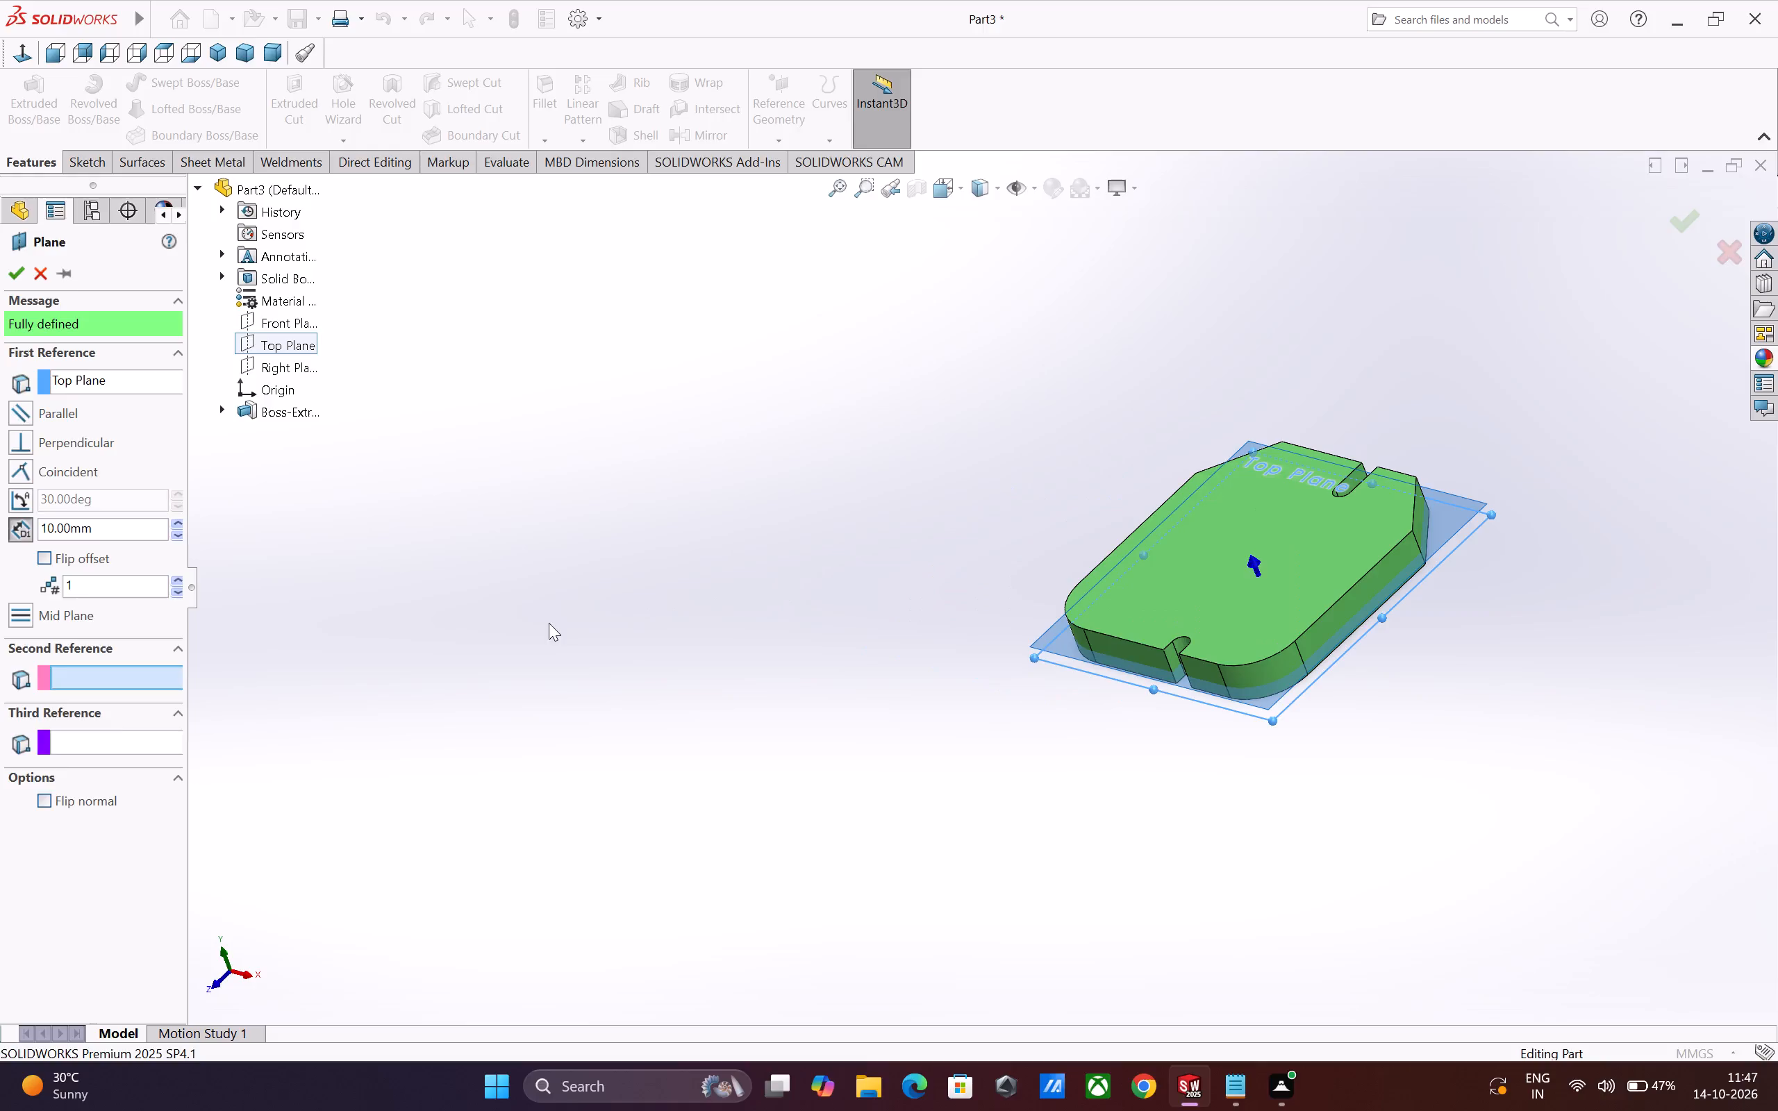
double_click(126, 529)
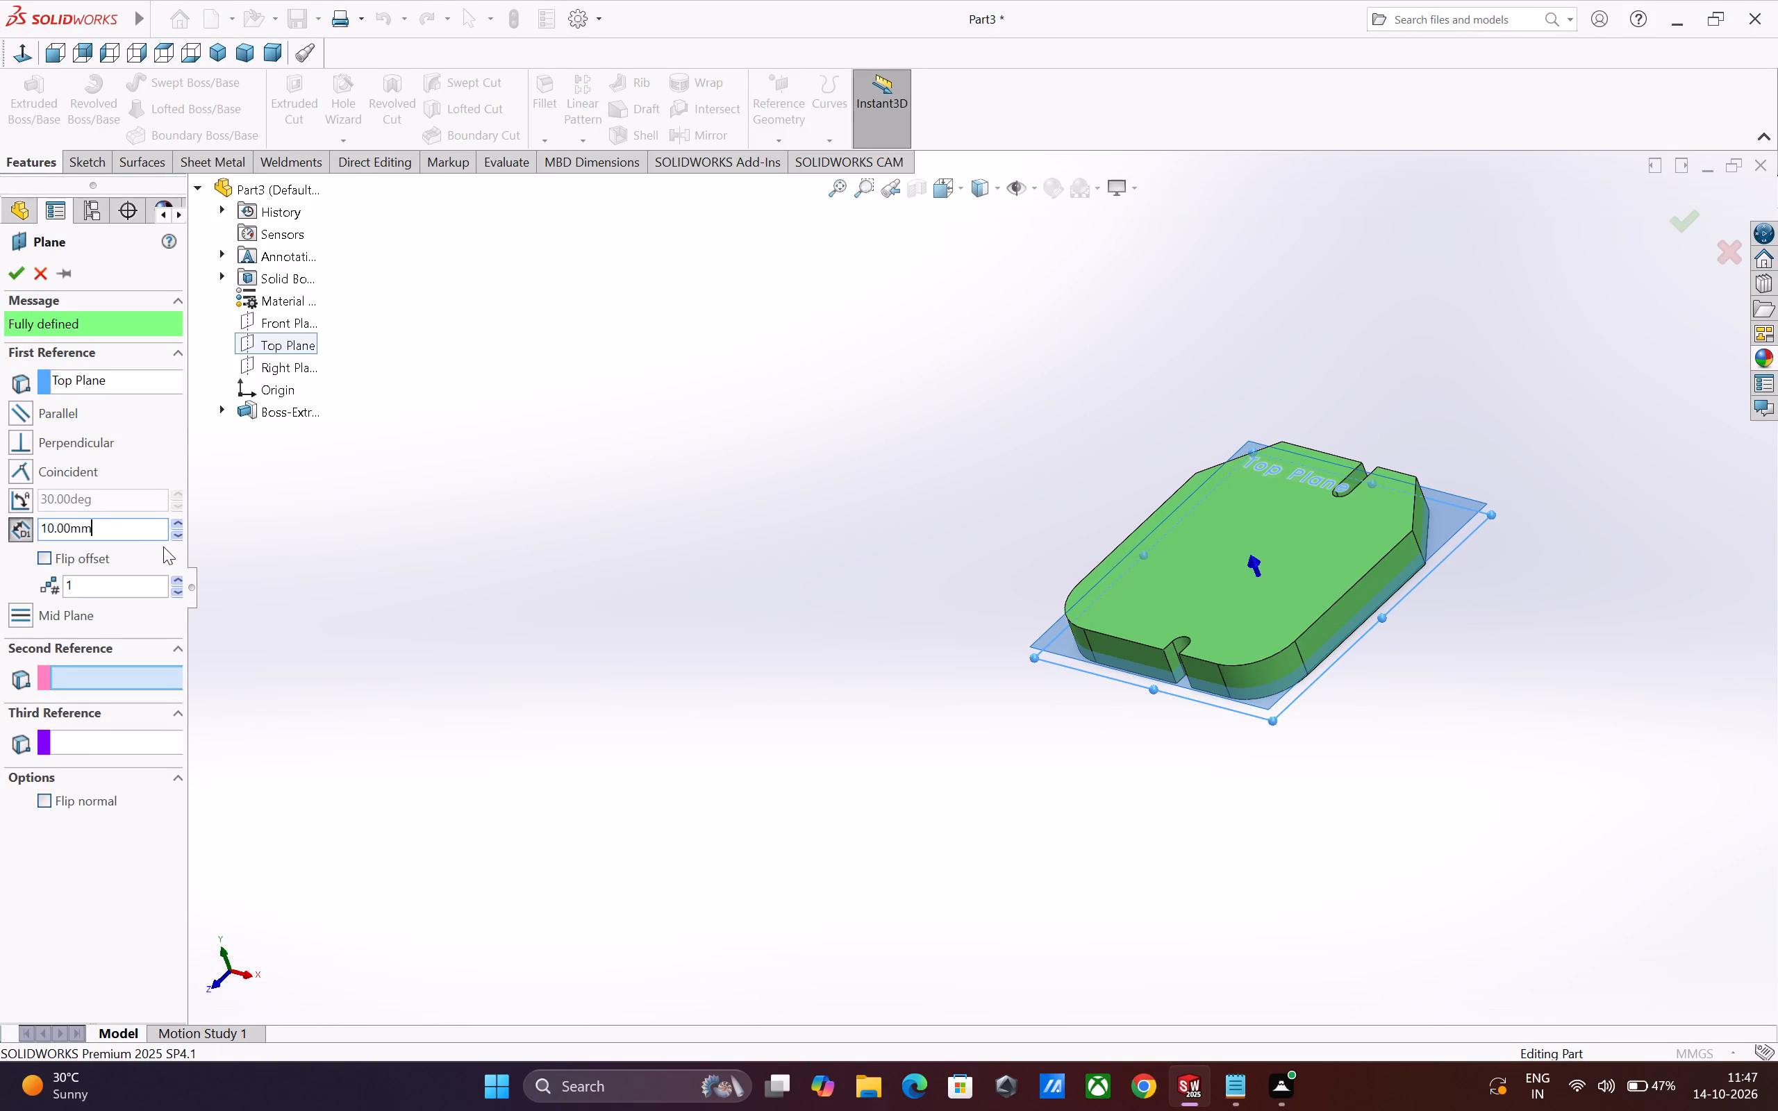
key("1")
key("9")
key("1")
key("Return")
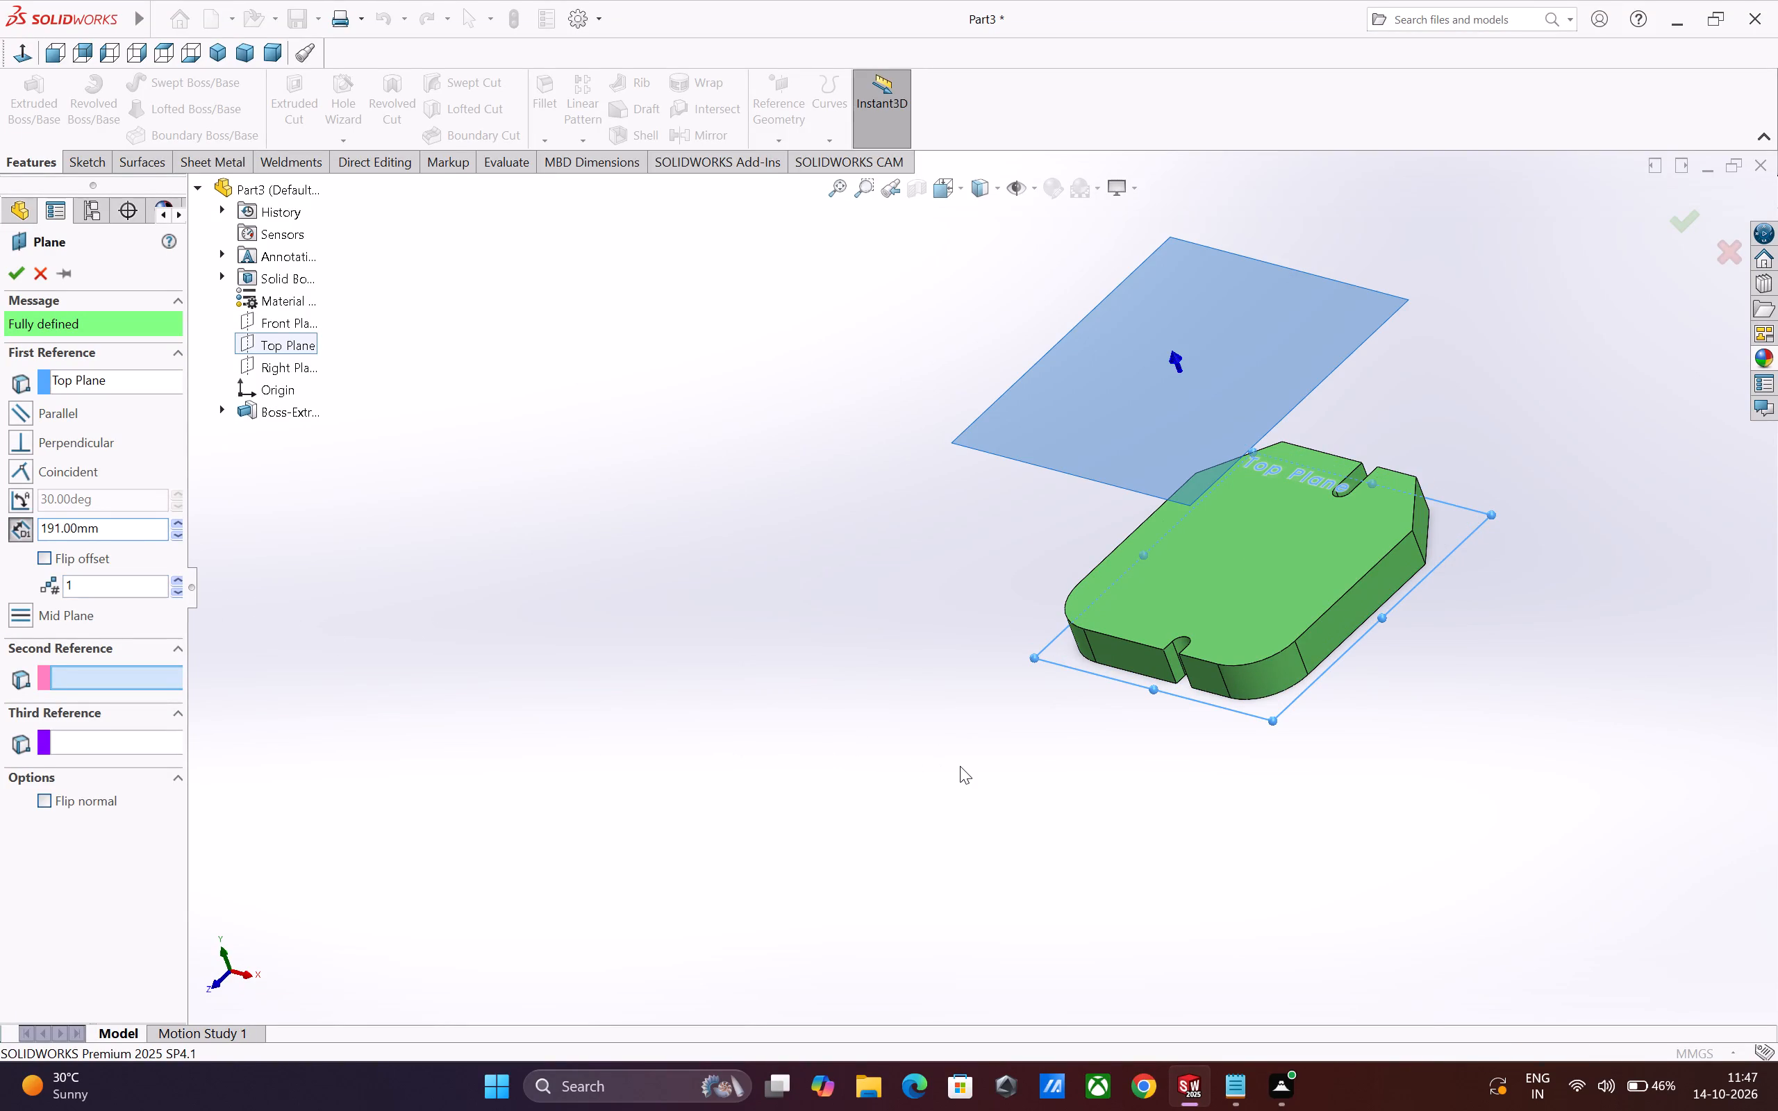
left_click(15, 267)
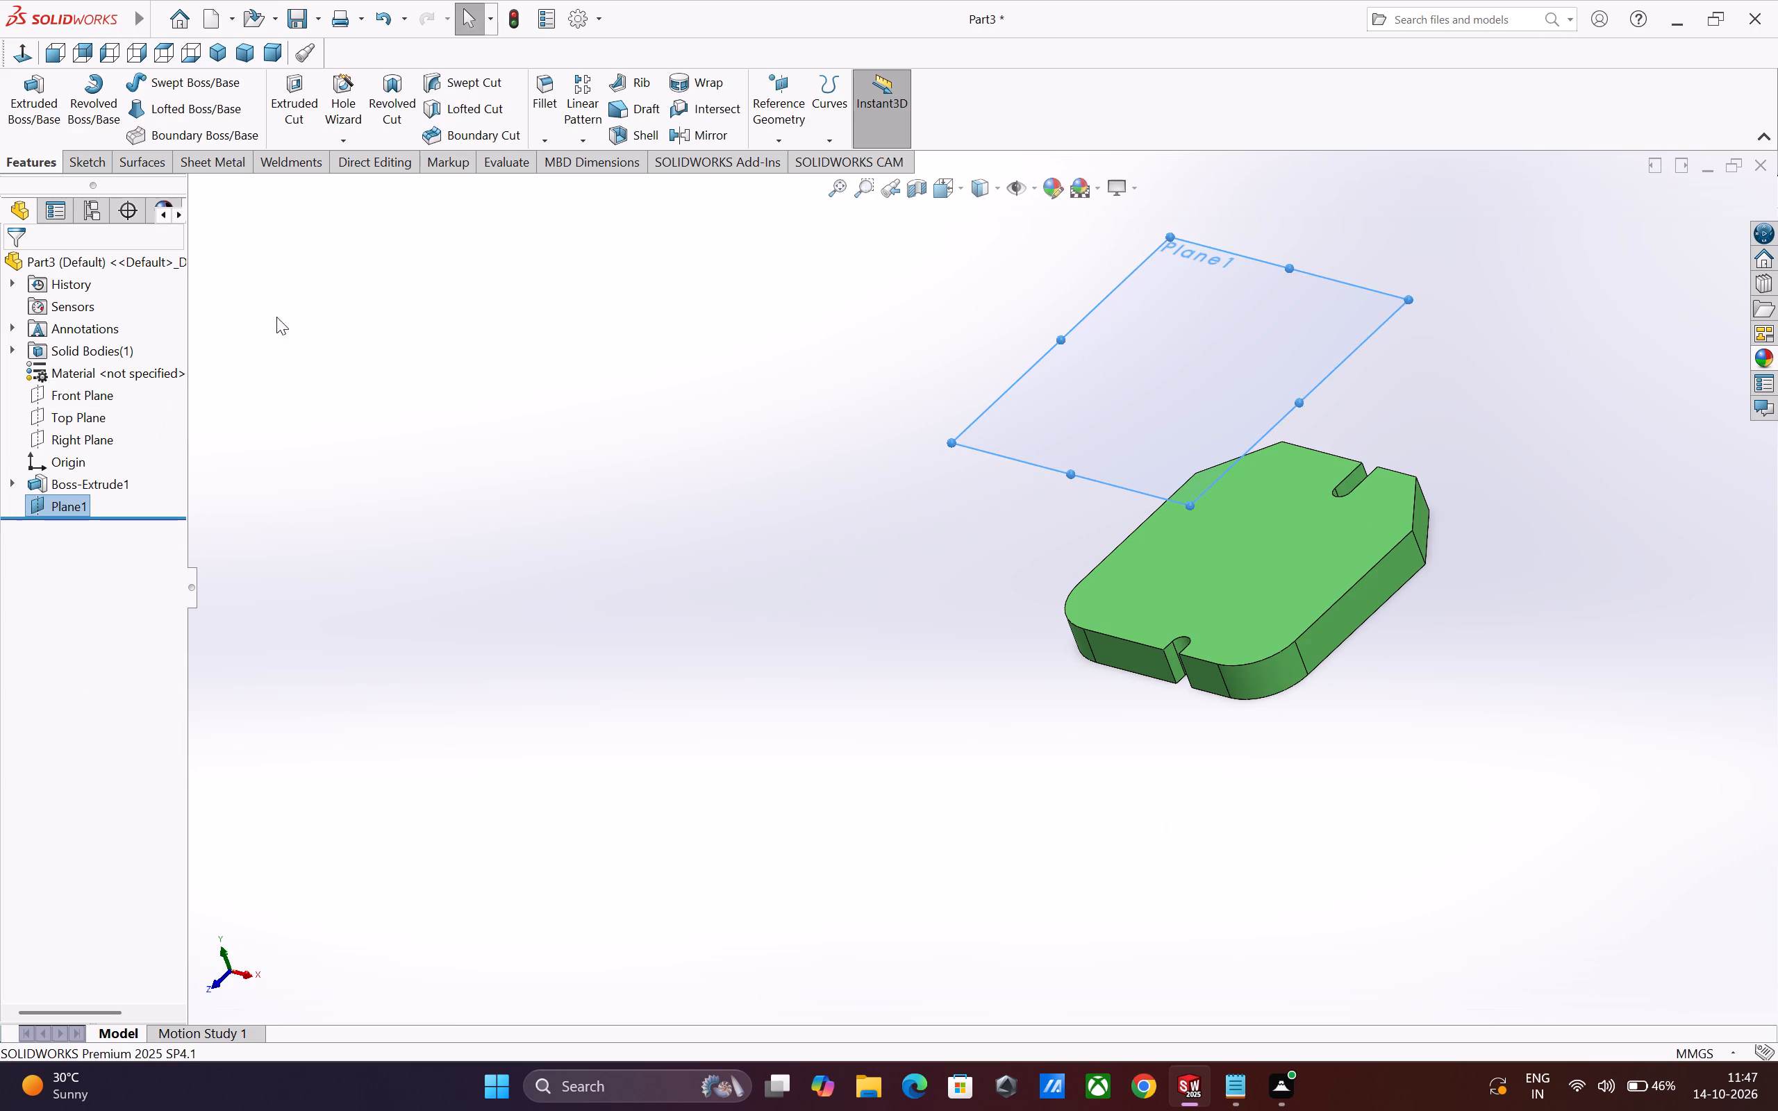
On the new plane, sketch a closed six-line profile across the plate's width: about 163 mm top, short step down, 47 mm slope, 90 mm left side.
left_click(1158, 362)
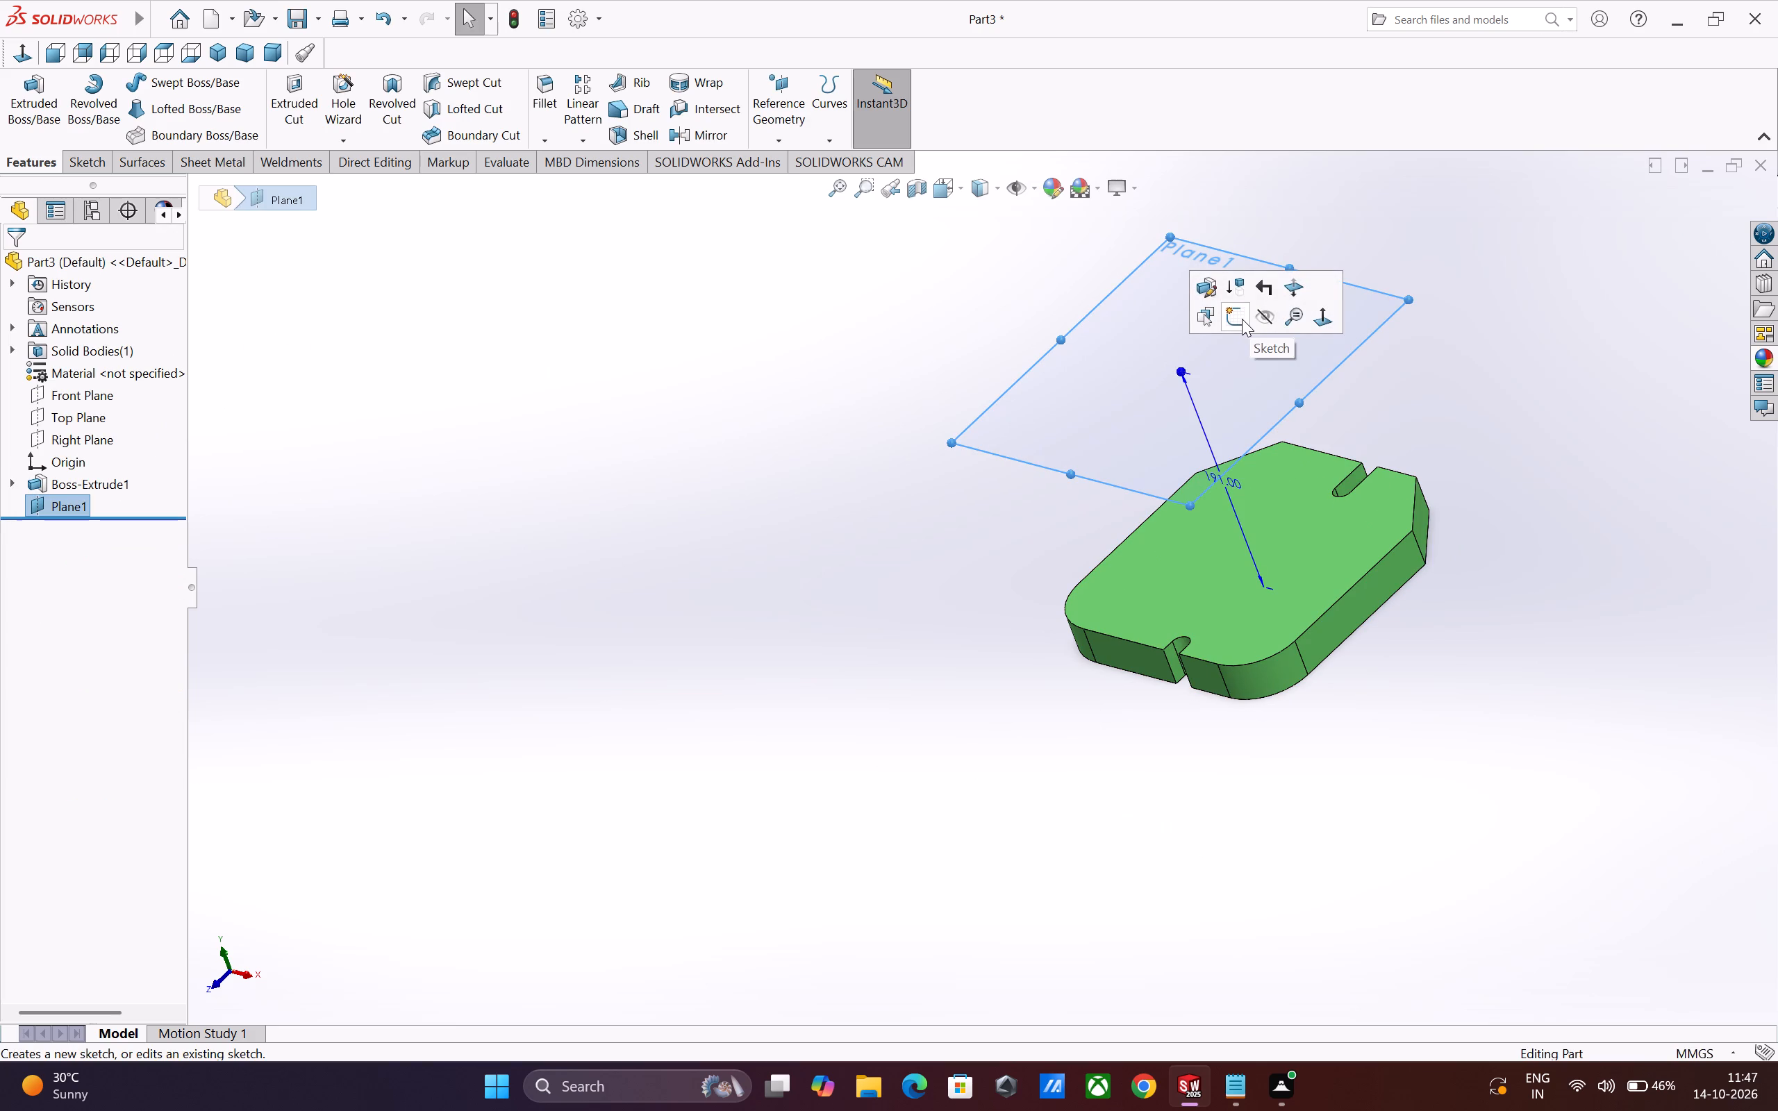
left_click(1239, 319)
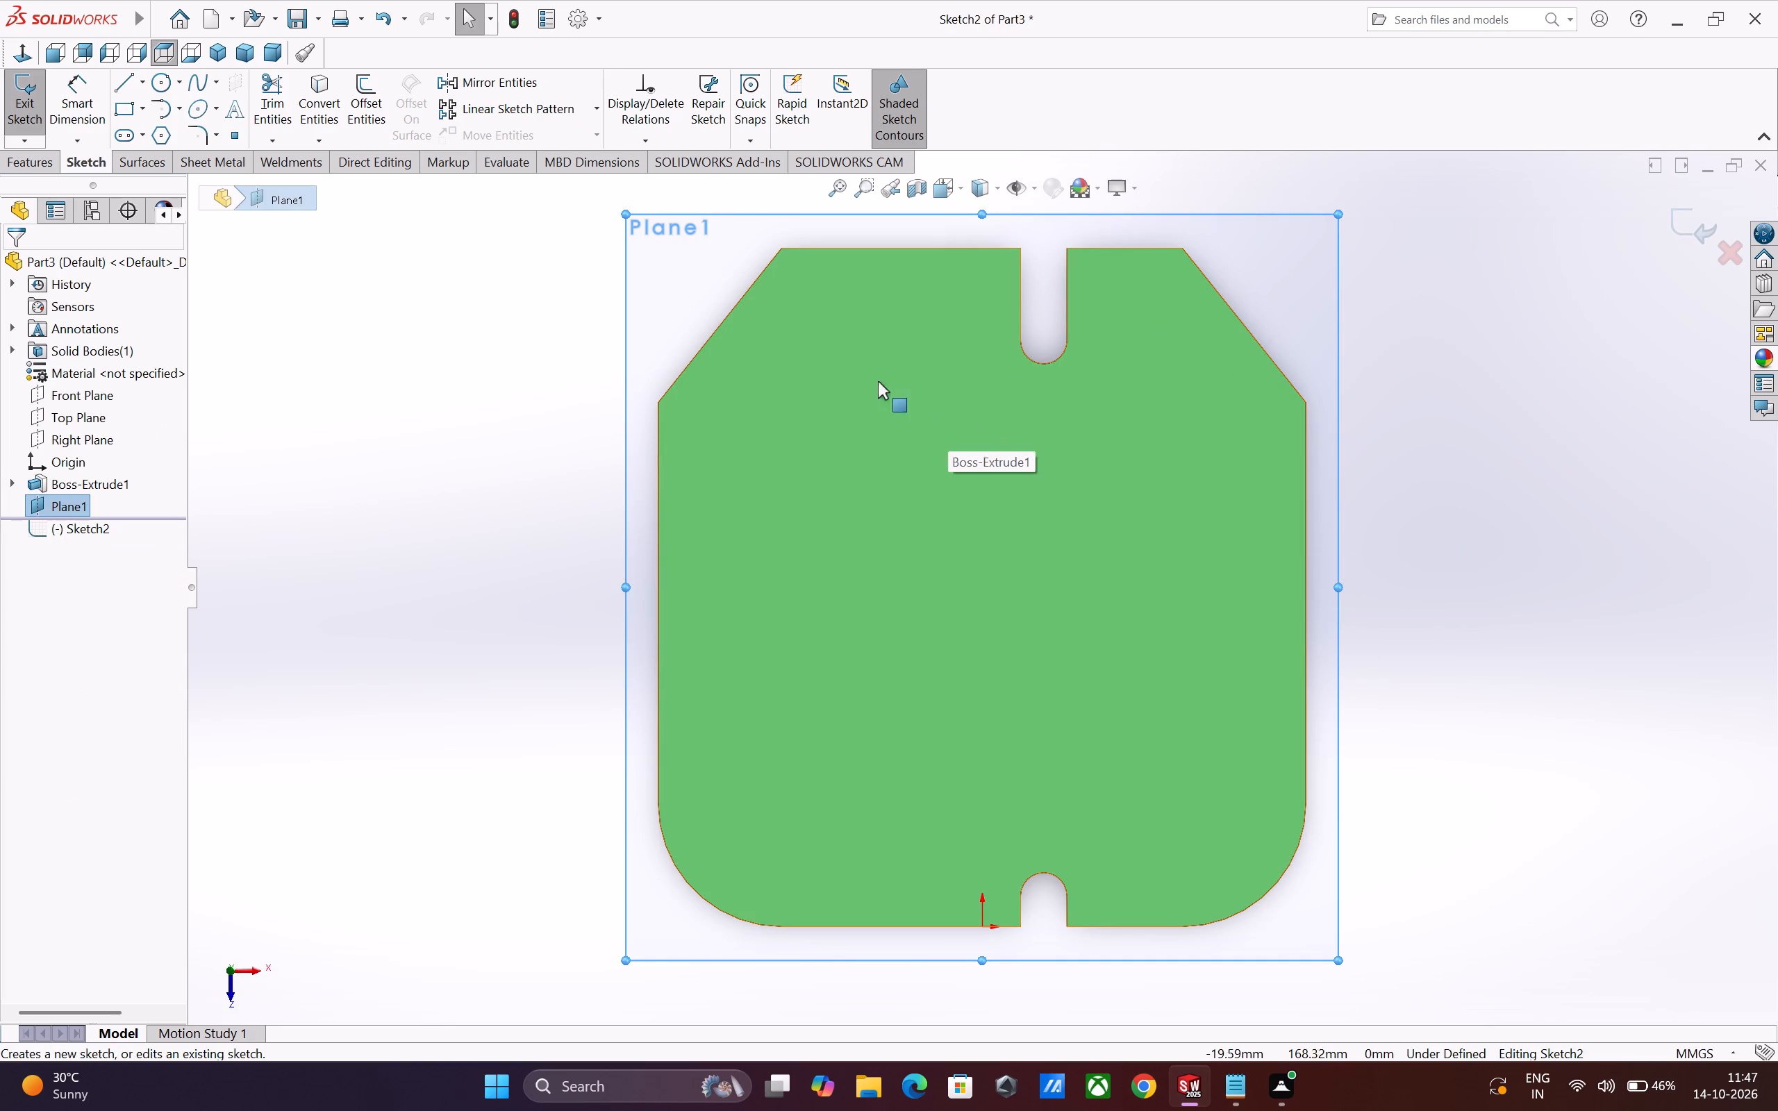
left_click(123, 90)
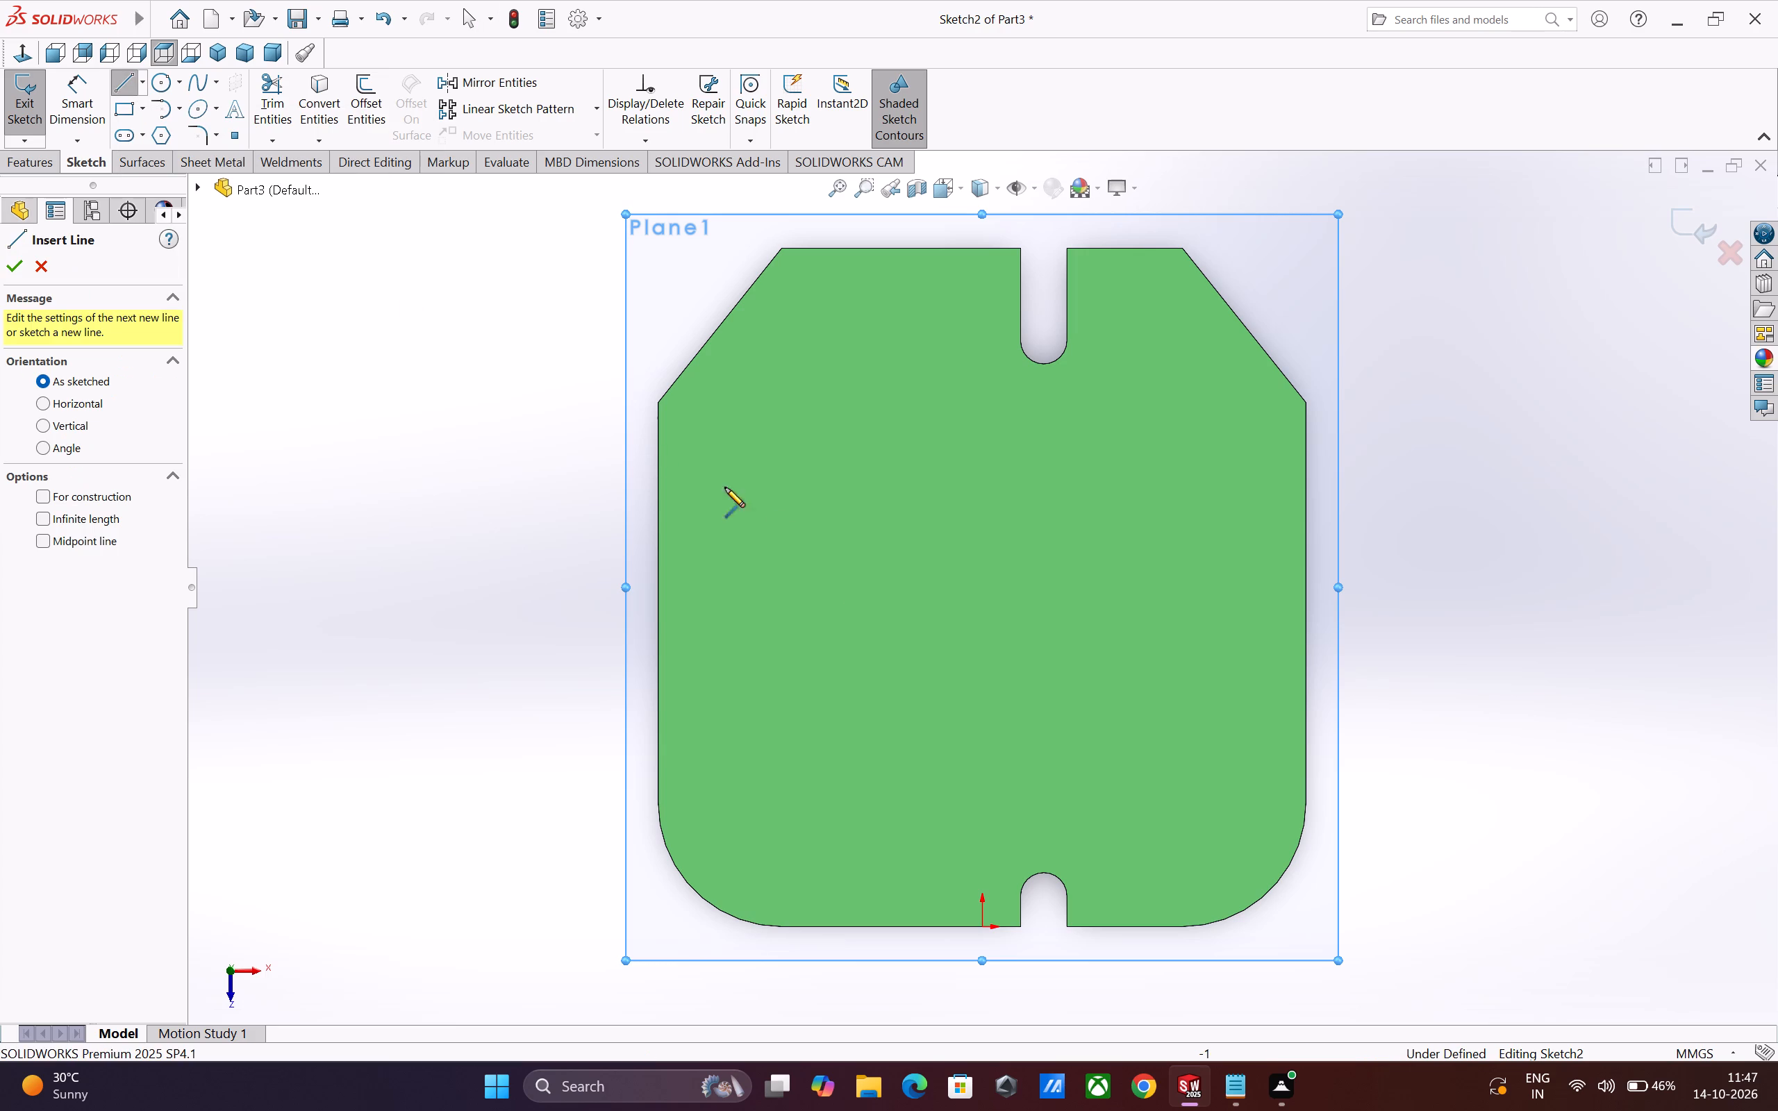
scroll(842, 624, "down", 1)
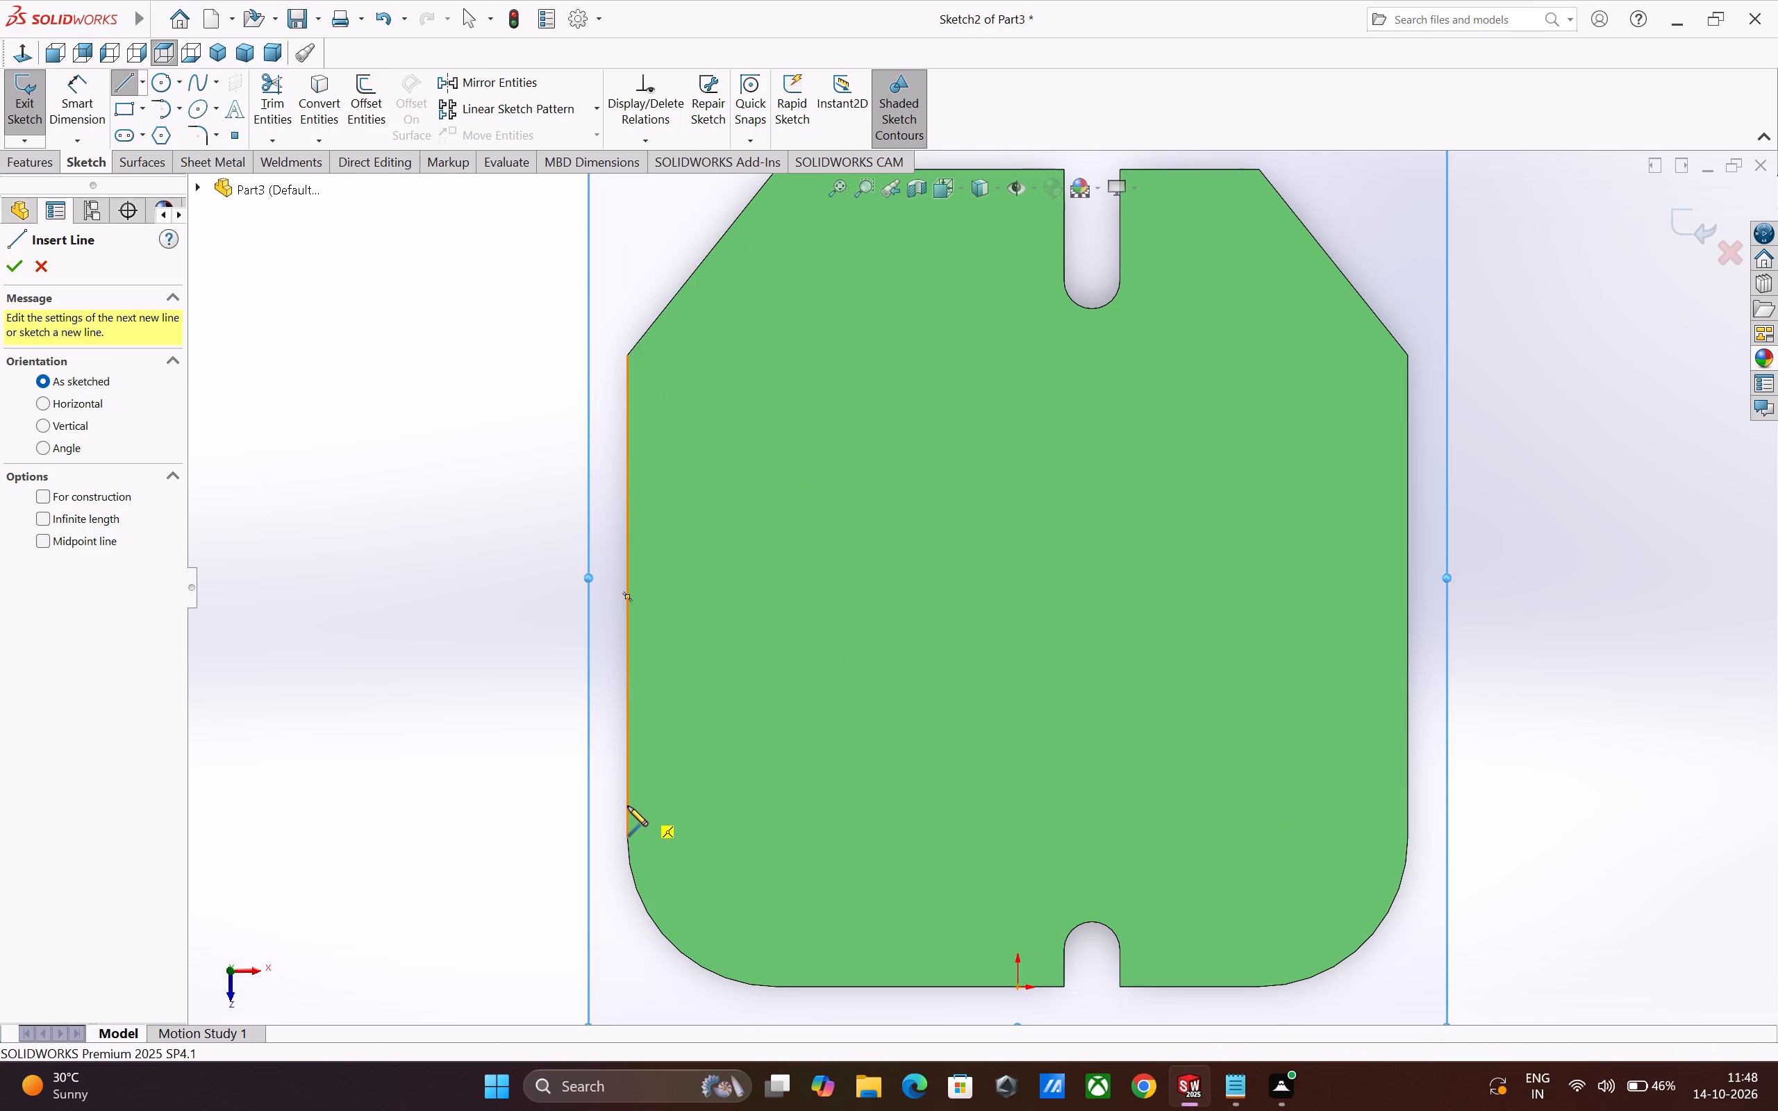
left_click(628, 806)
left_click(1409, 808)
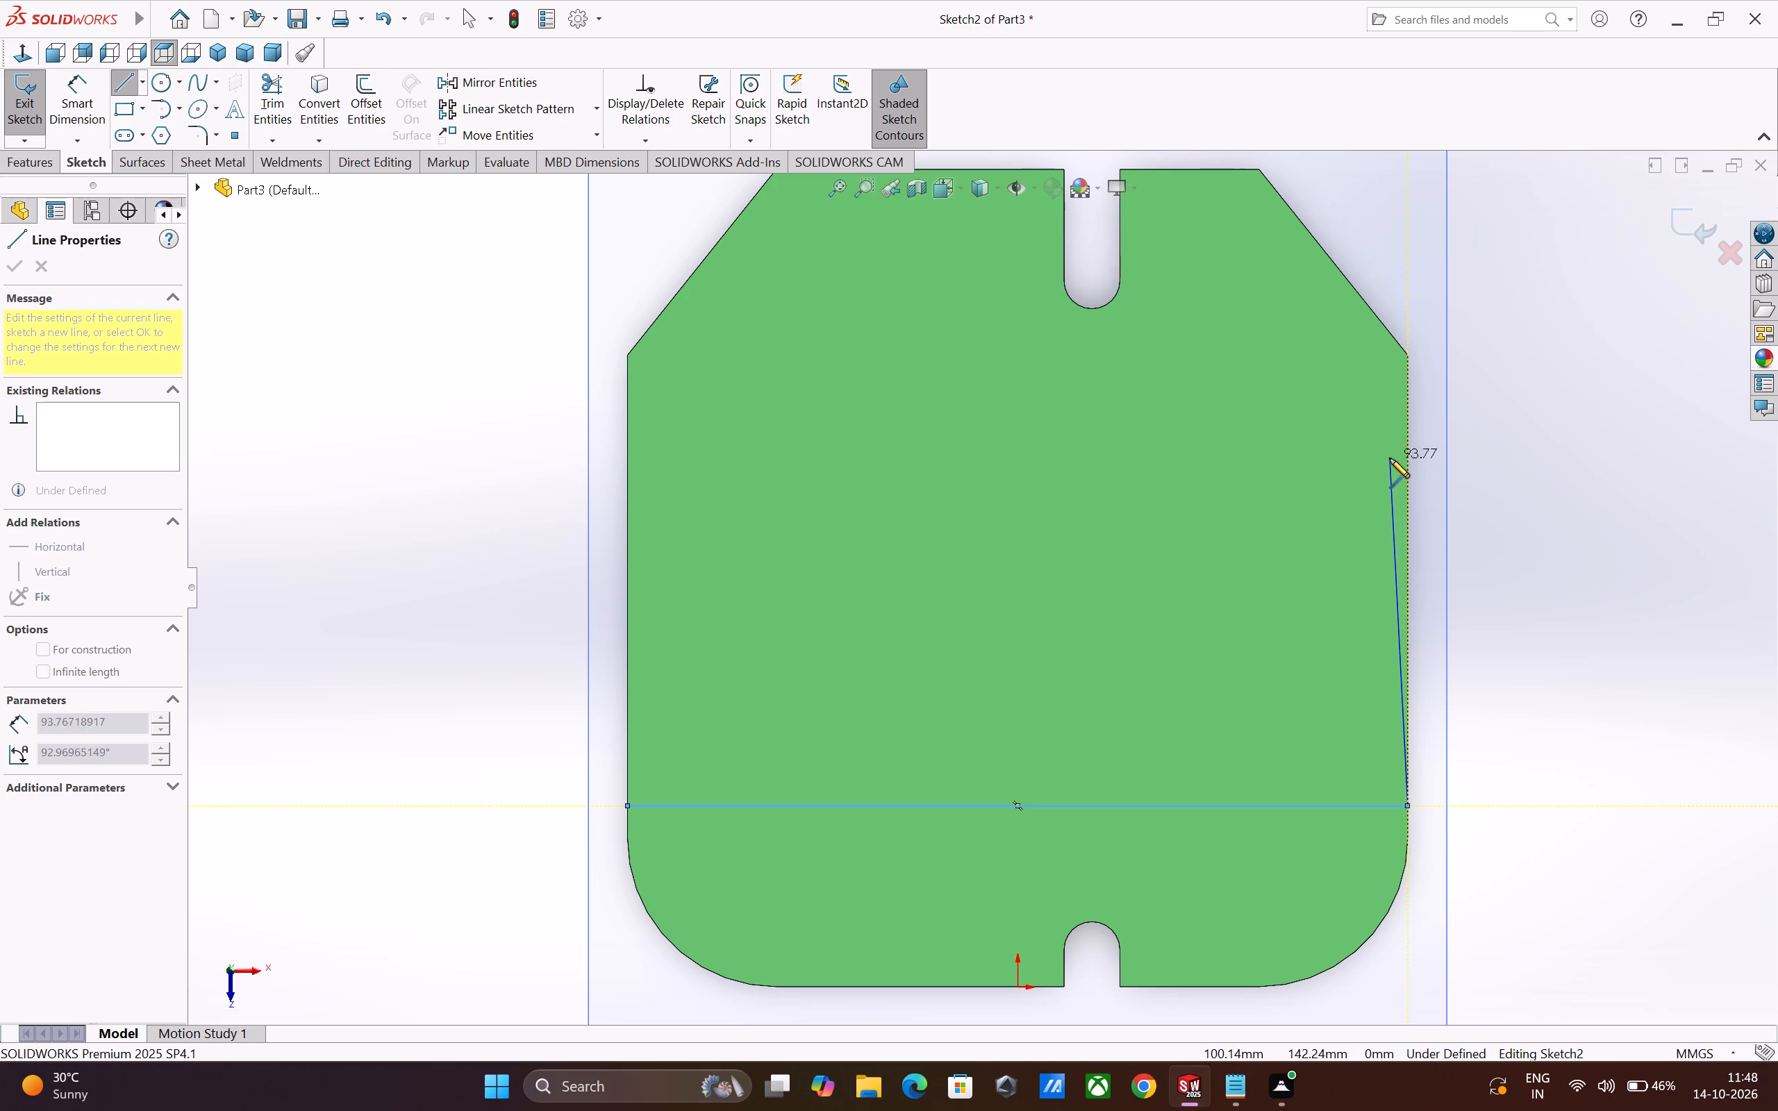
left_click(1410, 398)
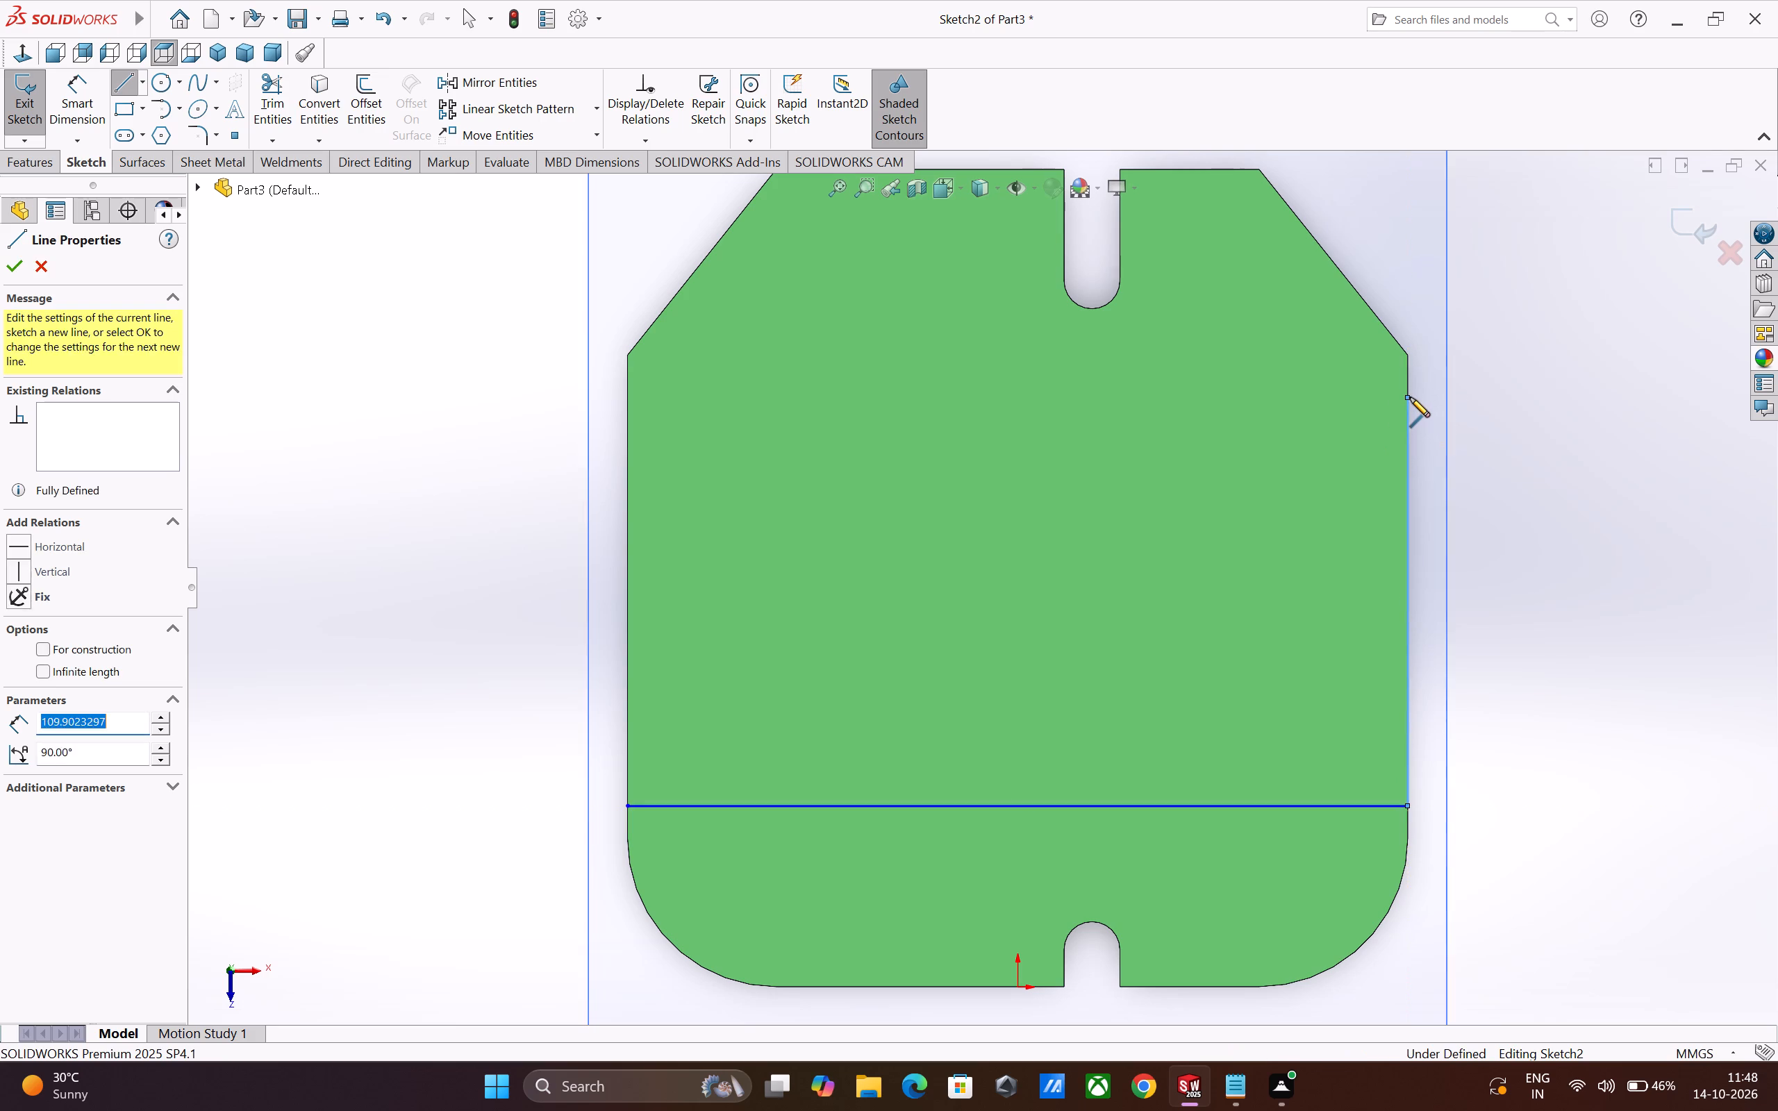
left_click(803, 396)
left_click(800, 437)
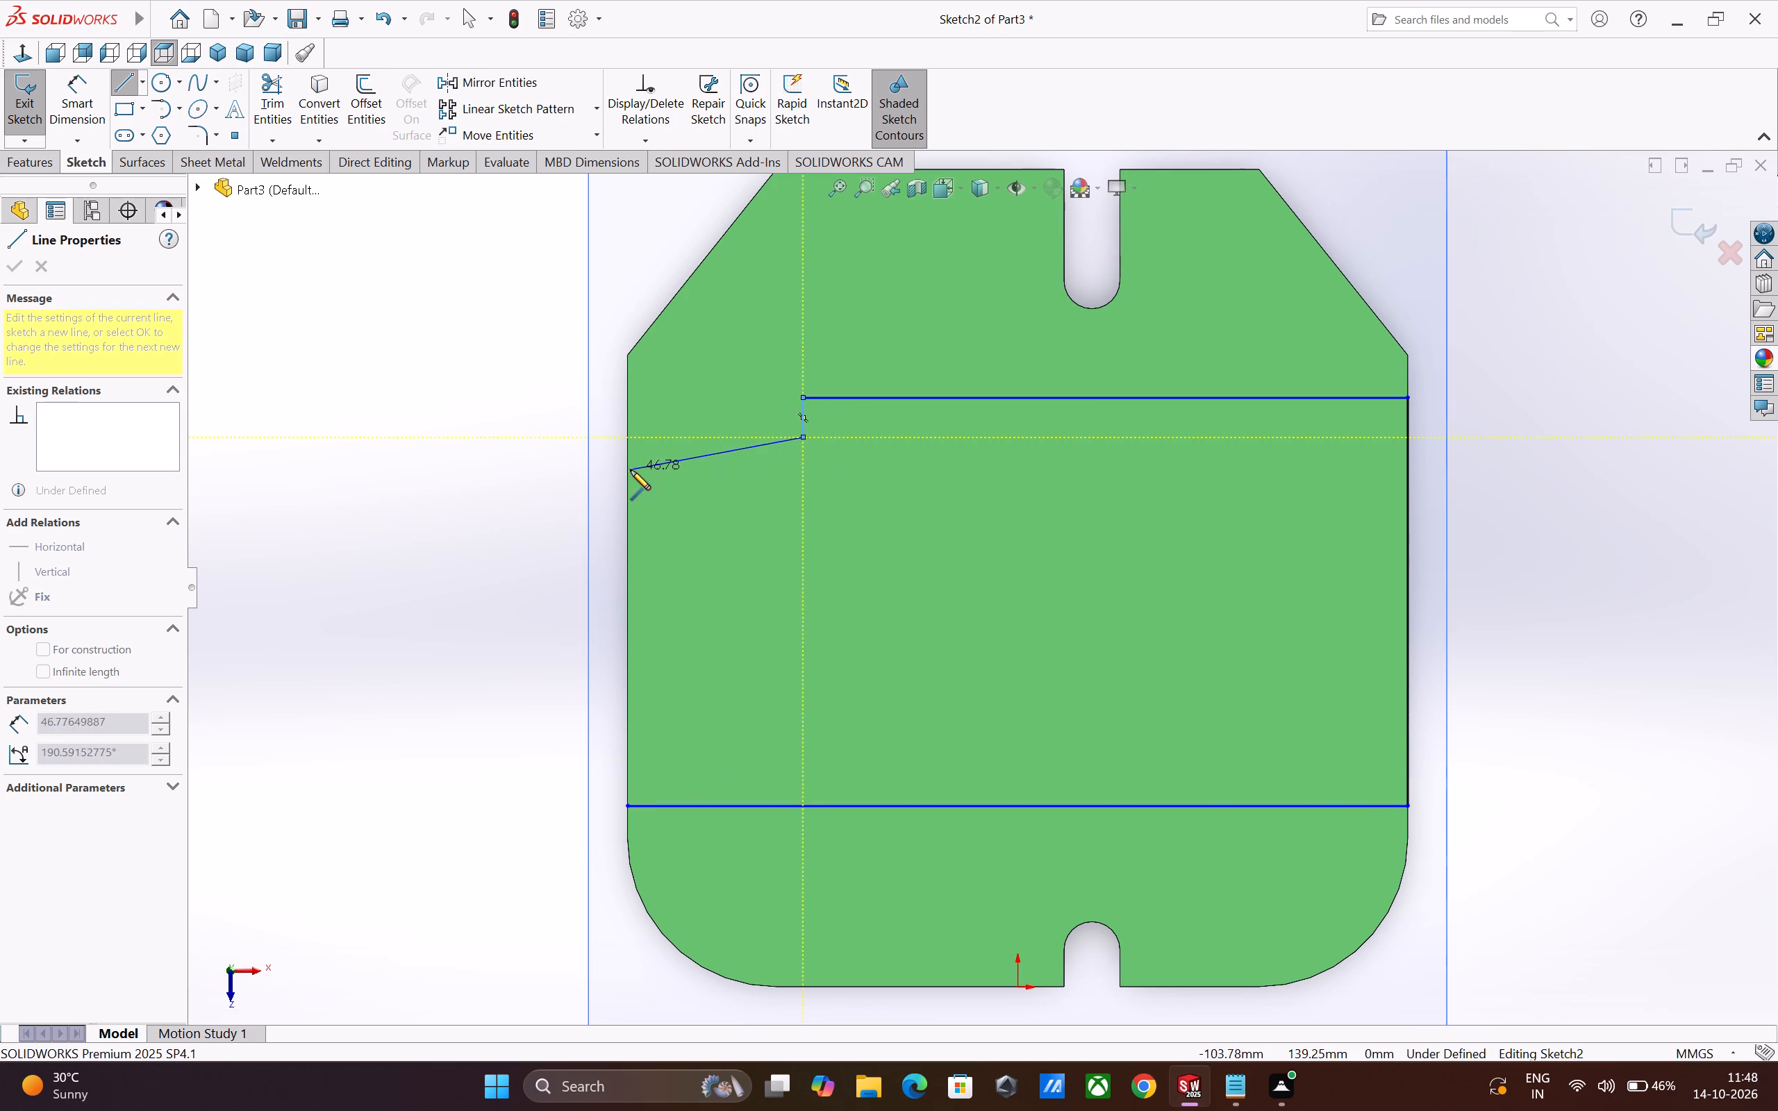
left_click(631, 470)
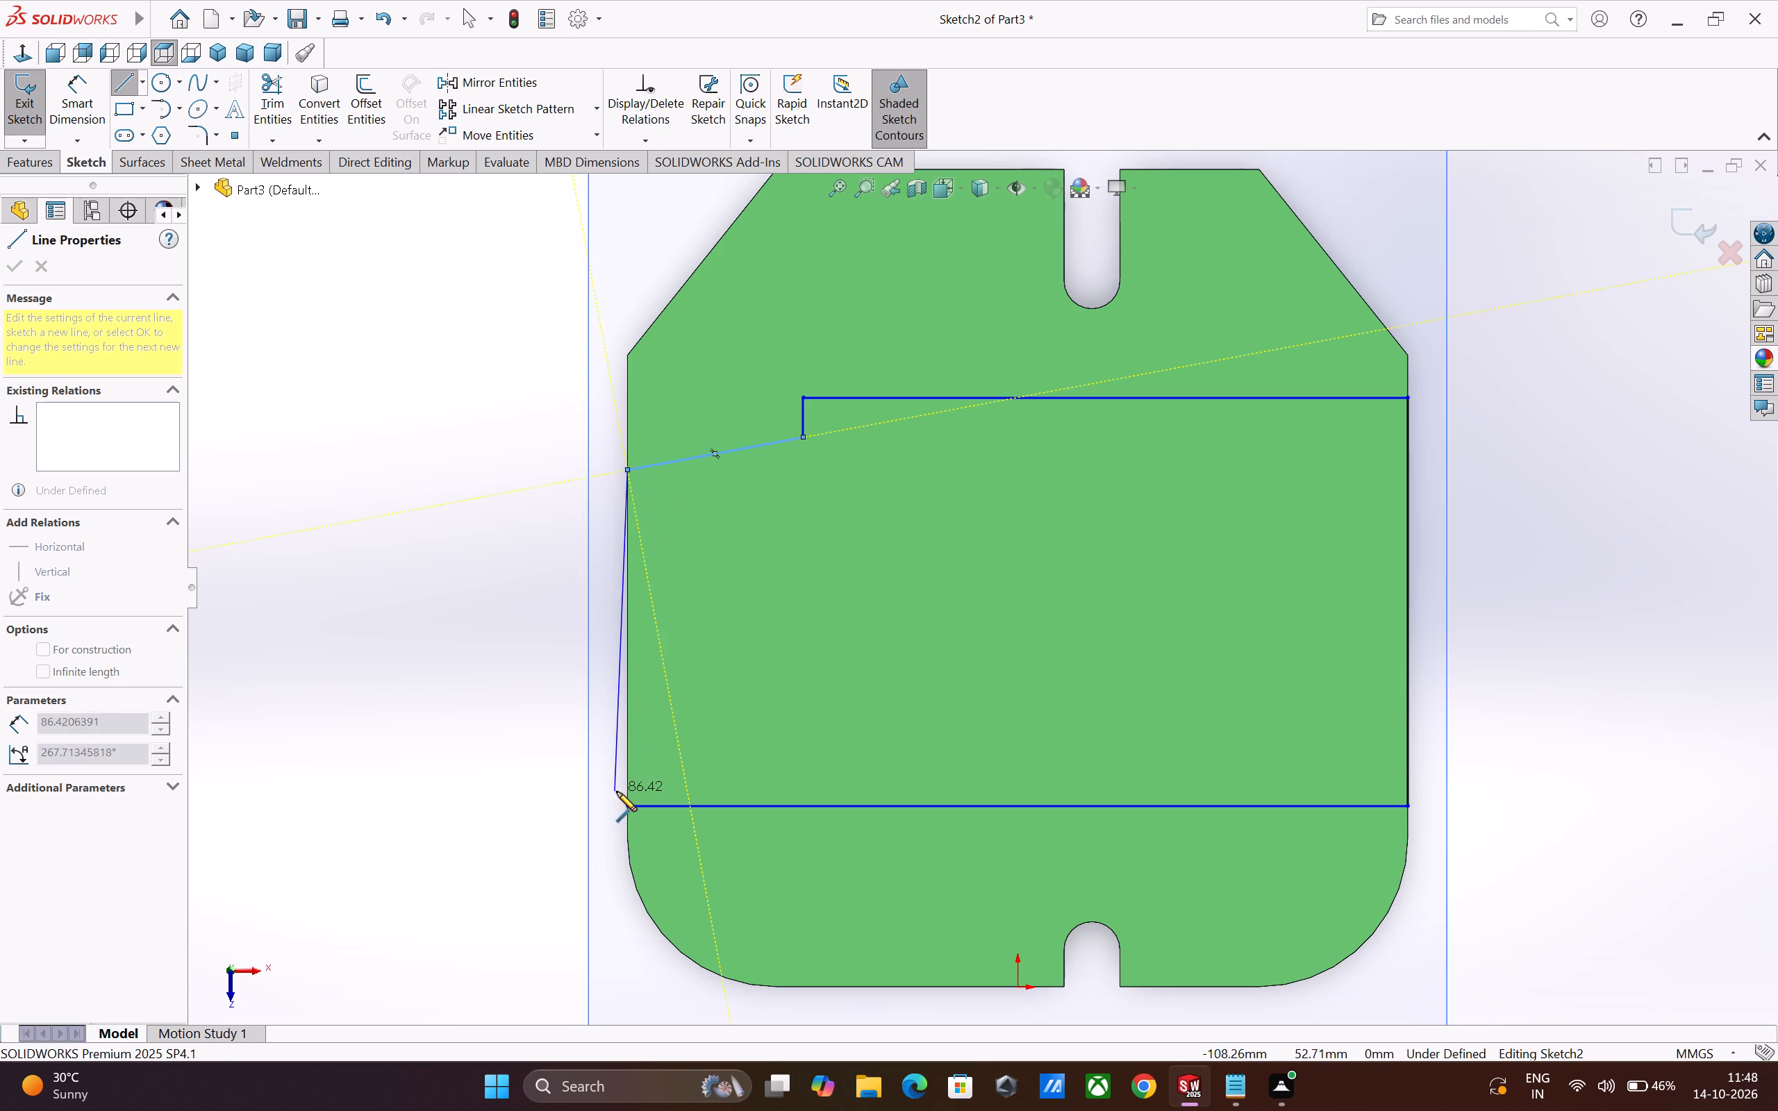
left_click(627, 805)
key("Escape")
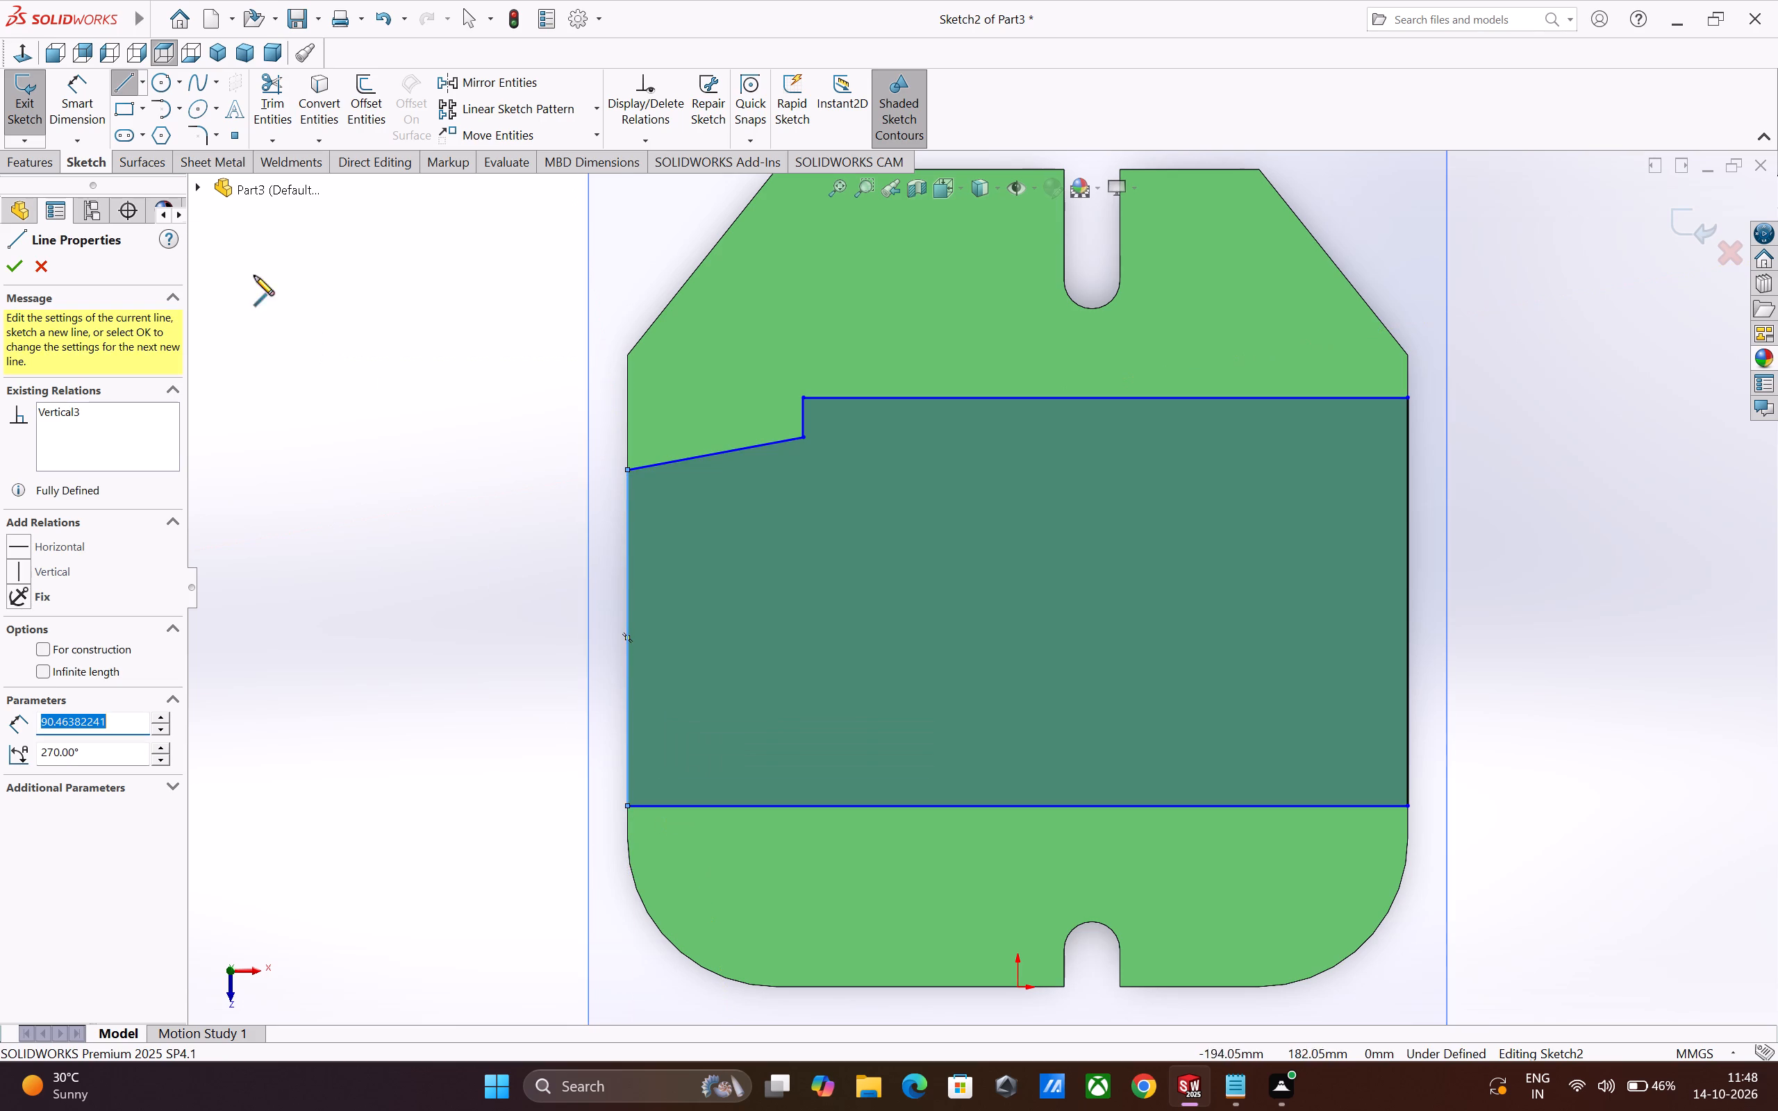
Dimension the profile's bottom line 15 mm from the plate's bottom edge, between the filleted corners.
left_click(76, 105)
left_click(1252, 808)
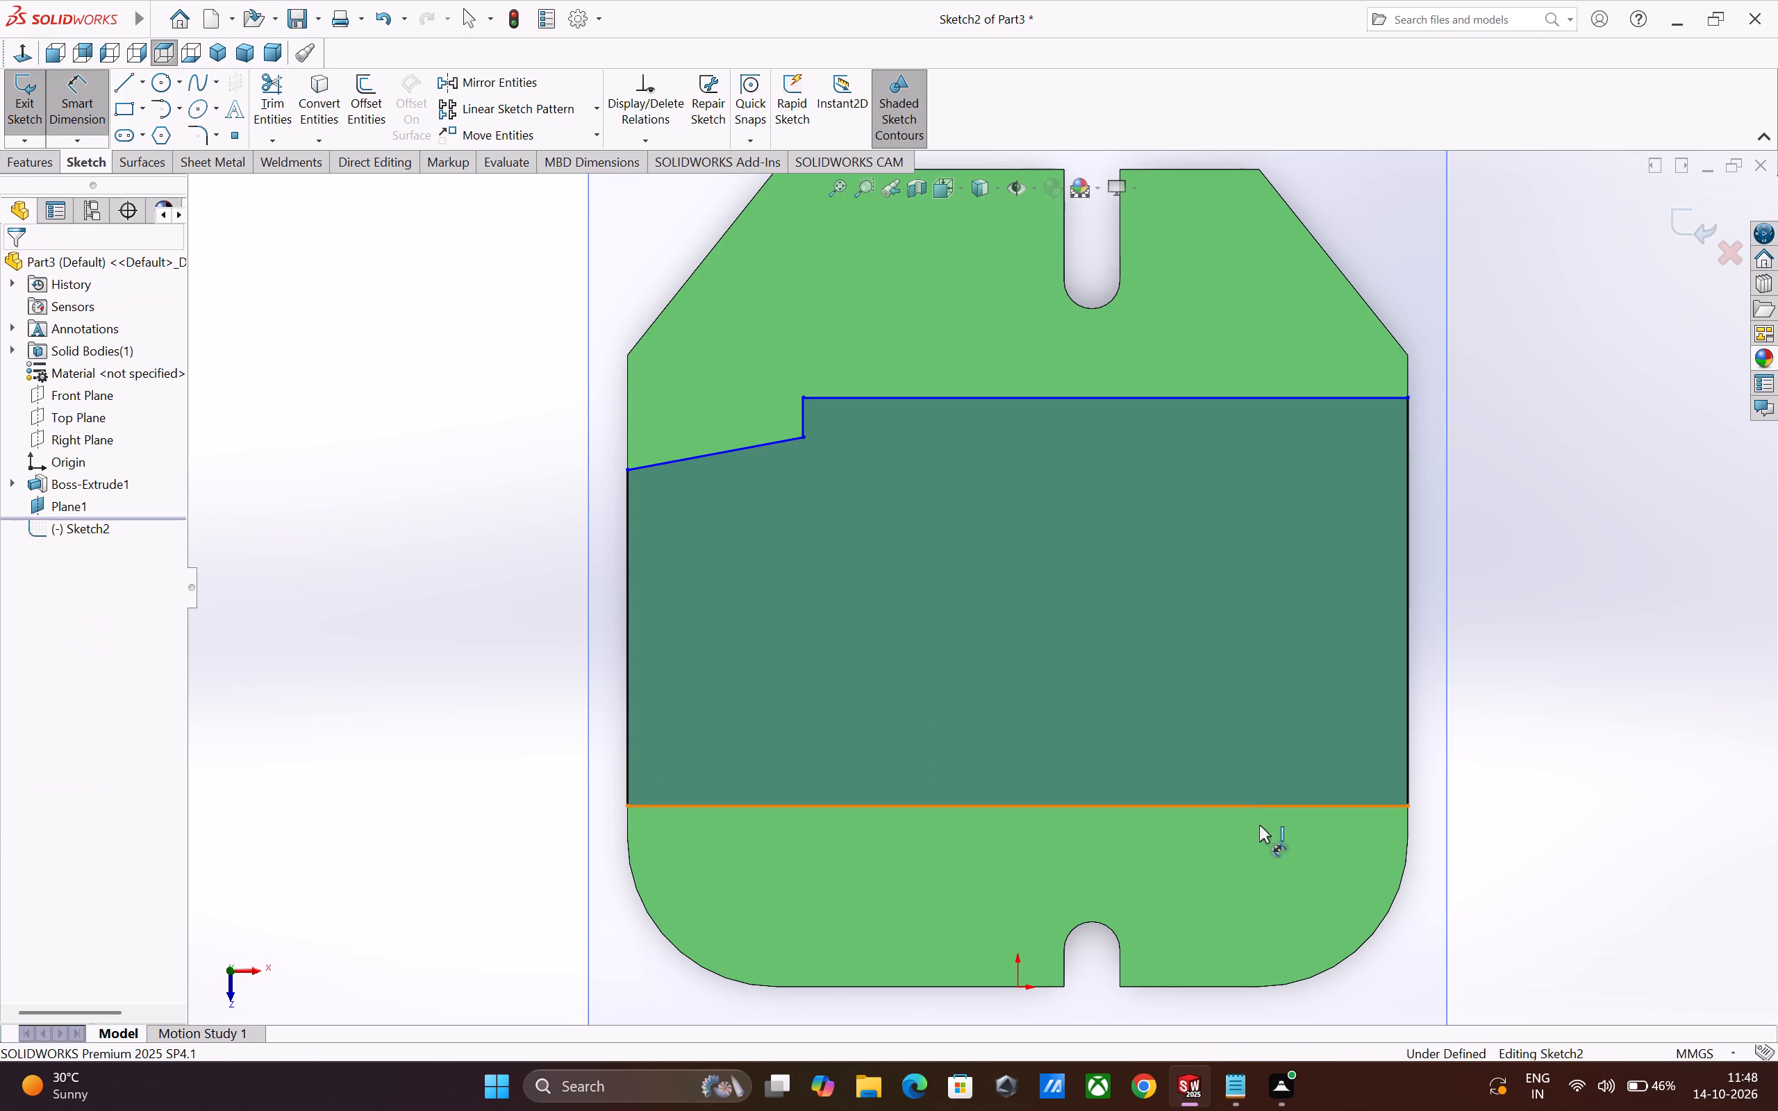
left_click(1227, 985)
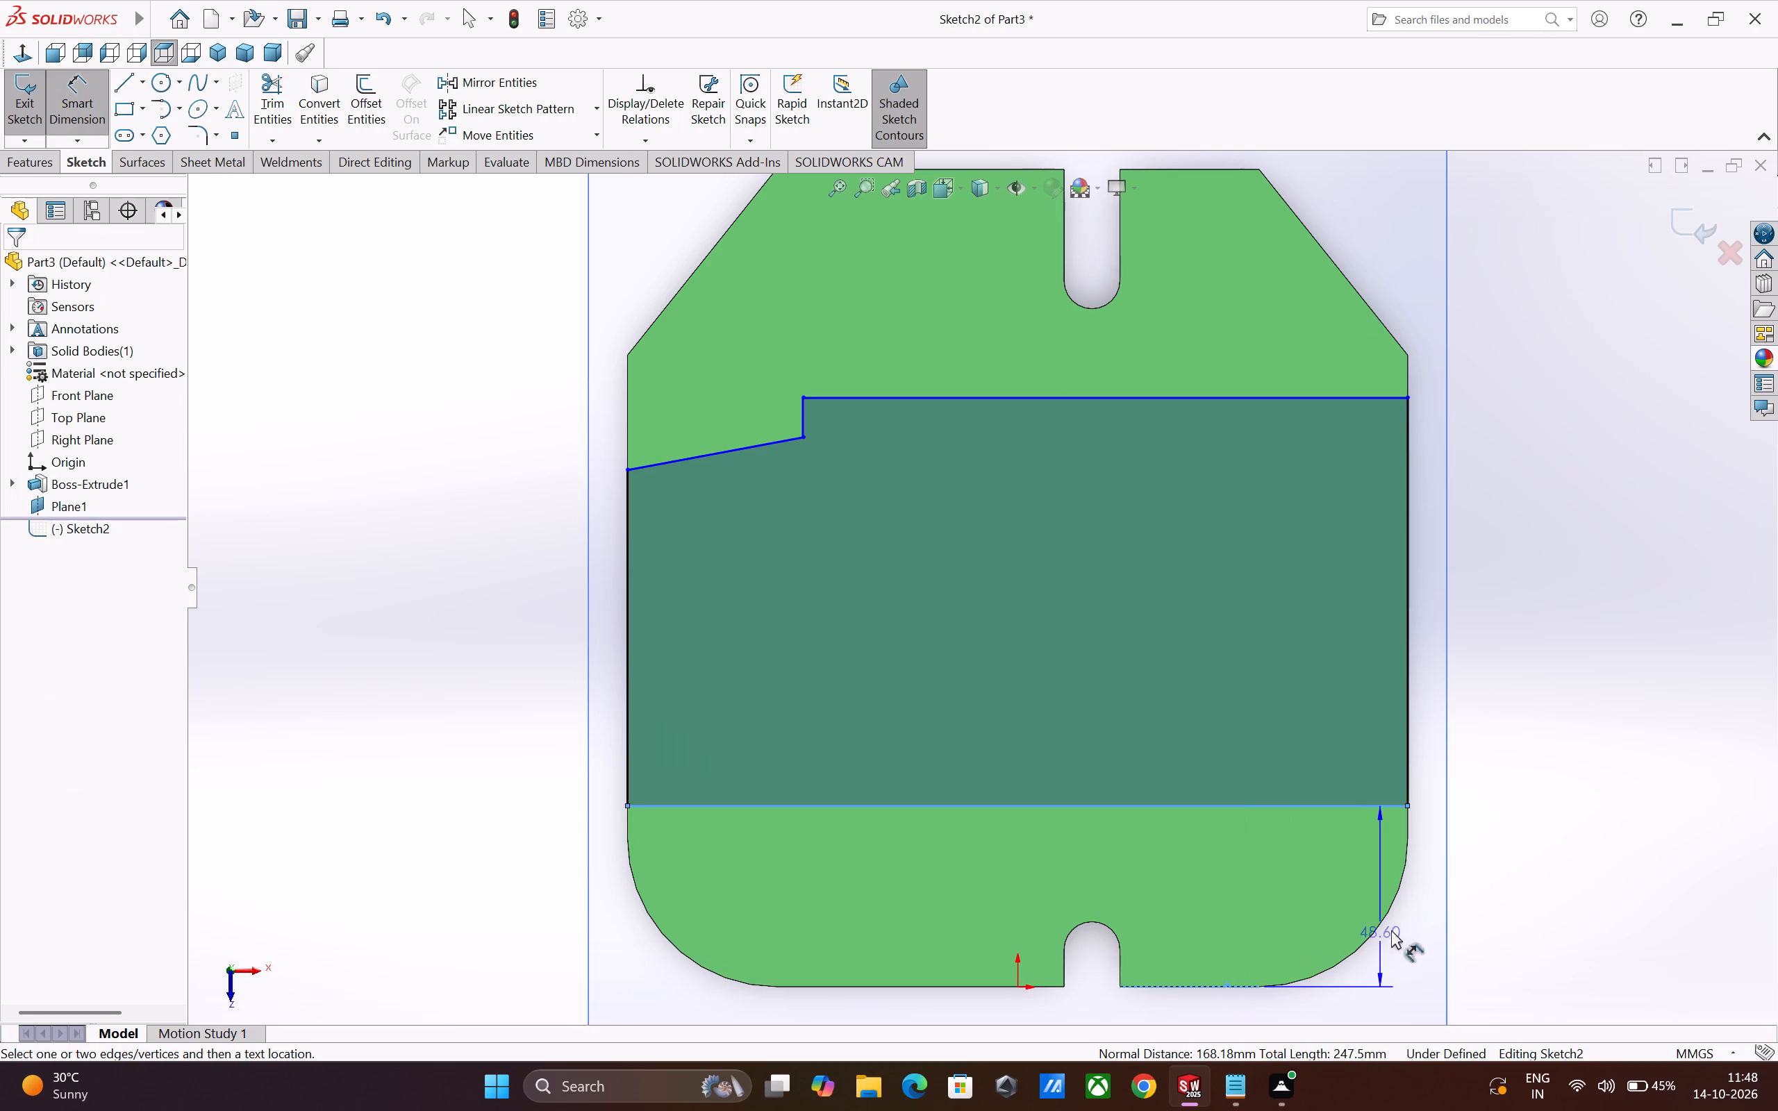
left_click(1515, 921)
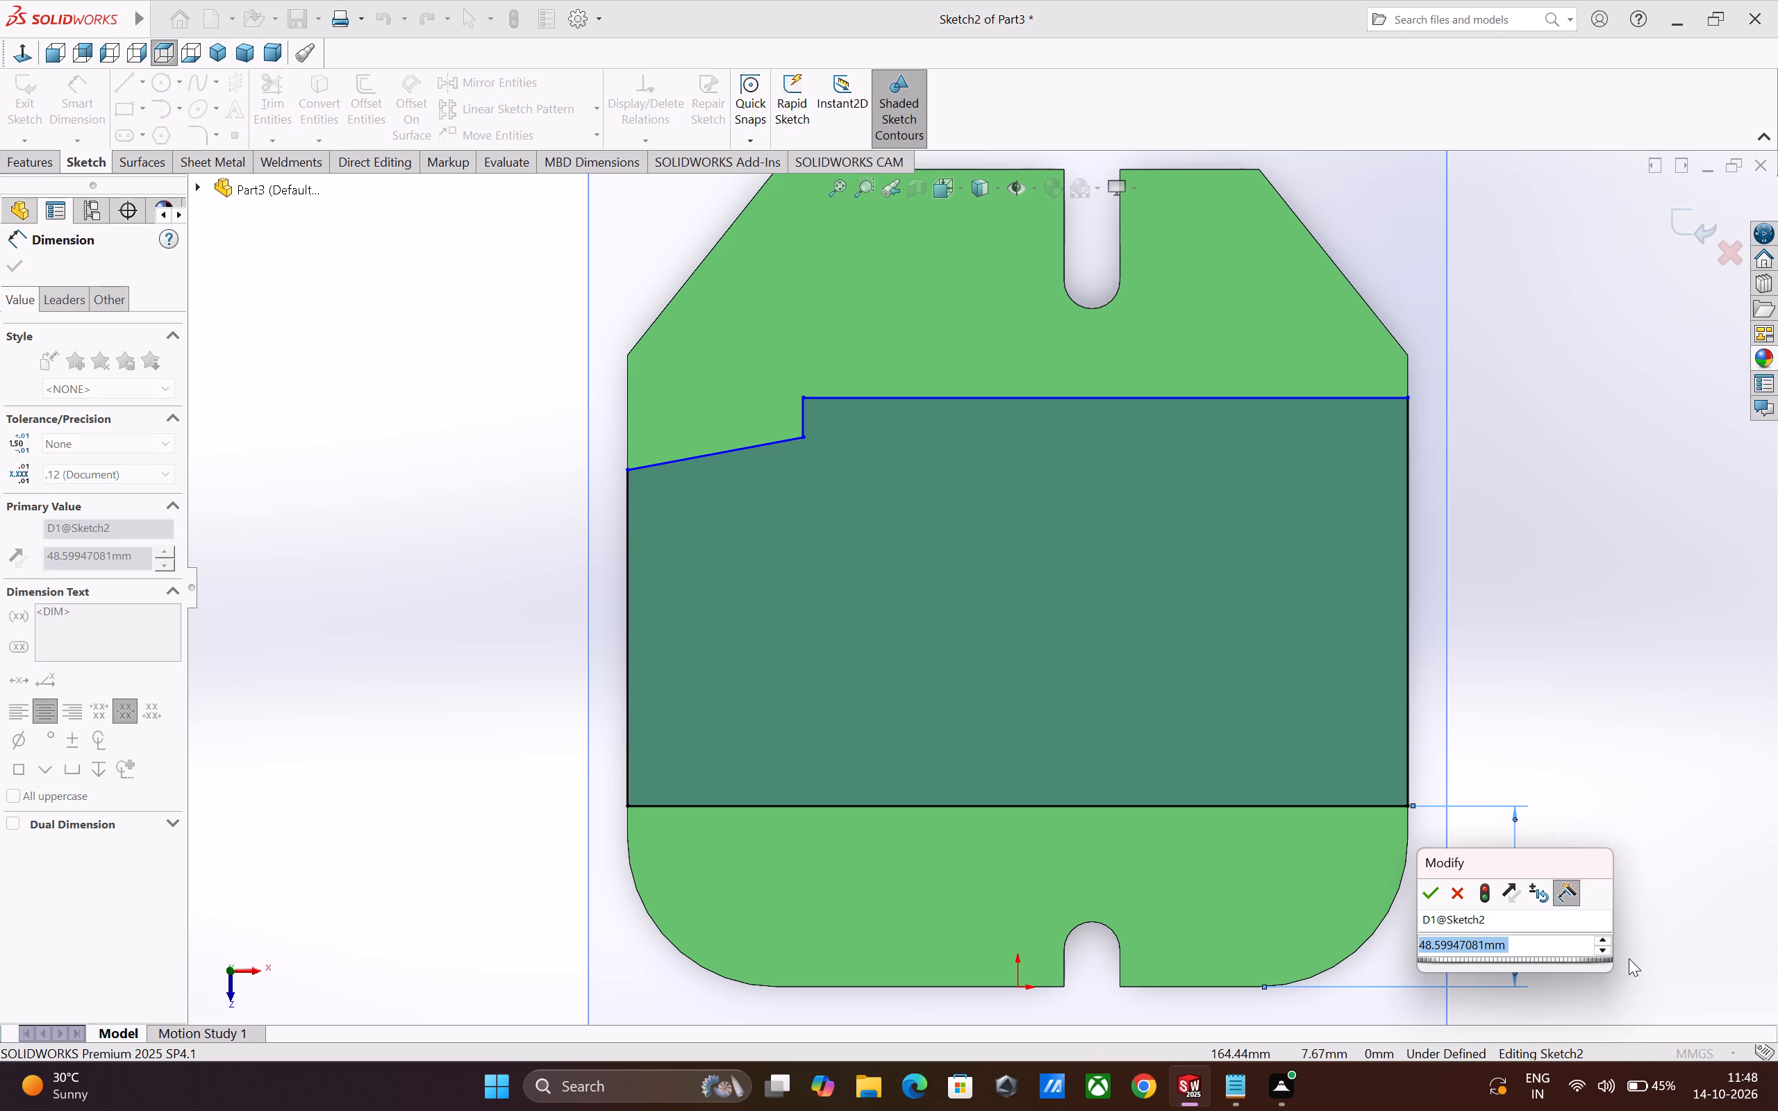
key("1")
key("5")
key("Return")
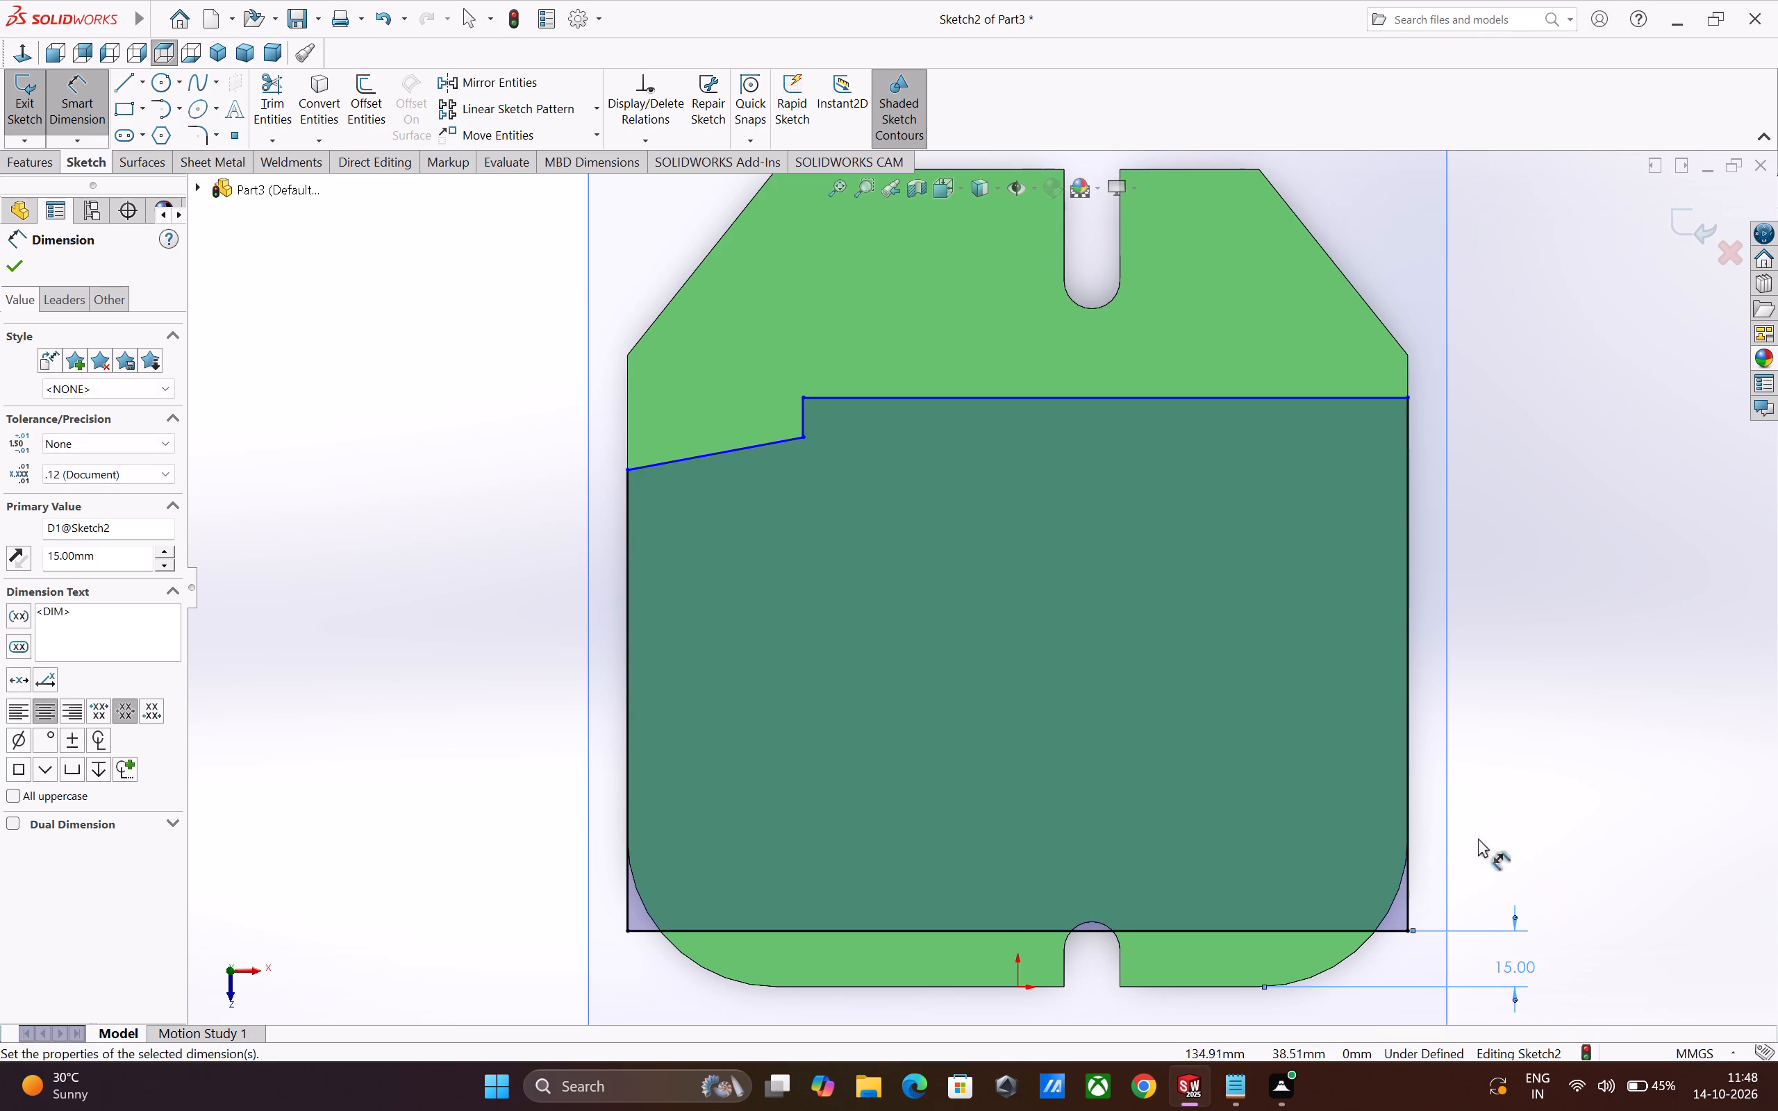
Dimension the profile's right vertical line to 170 mm.
left_click(1408, 774)
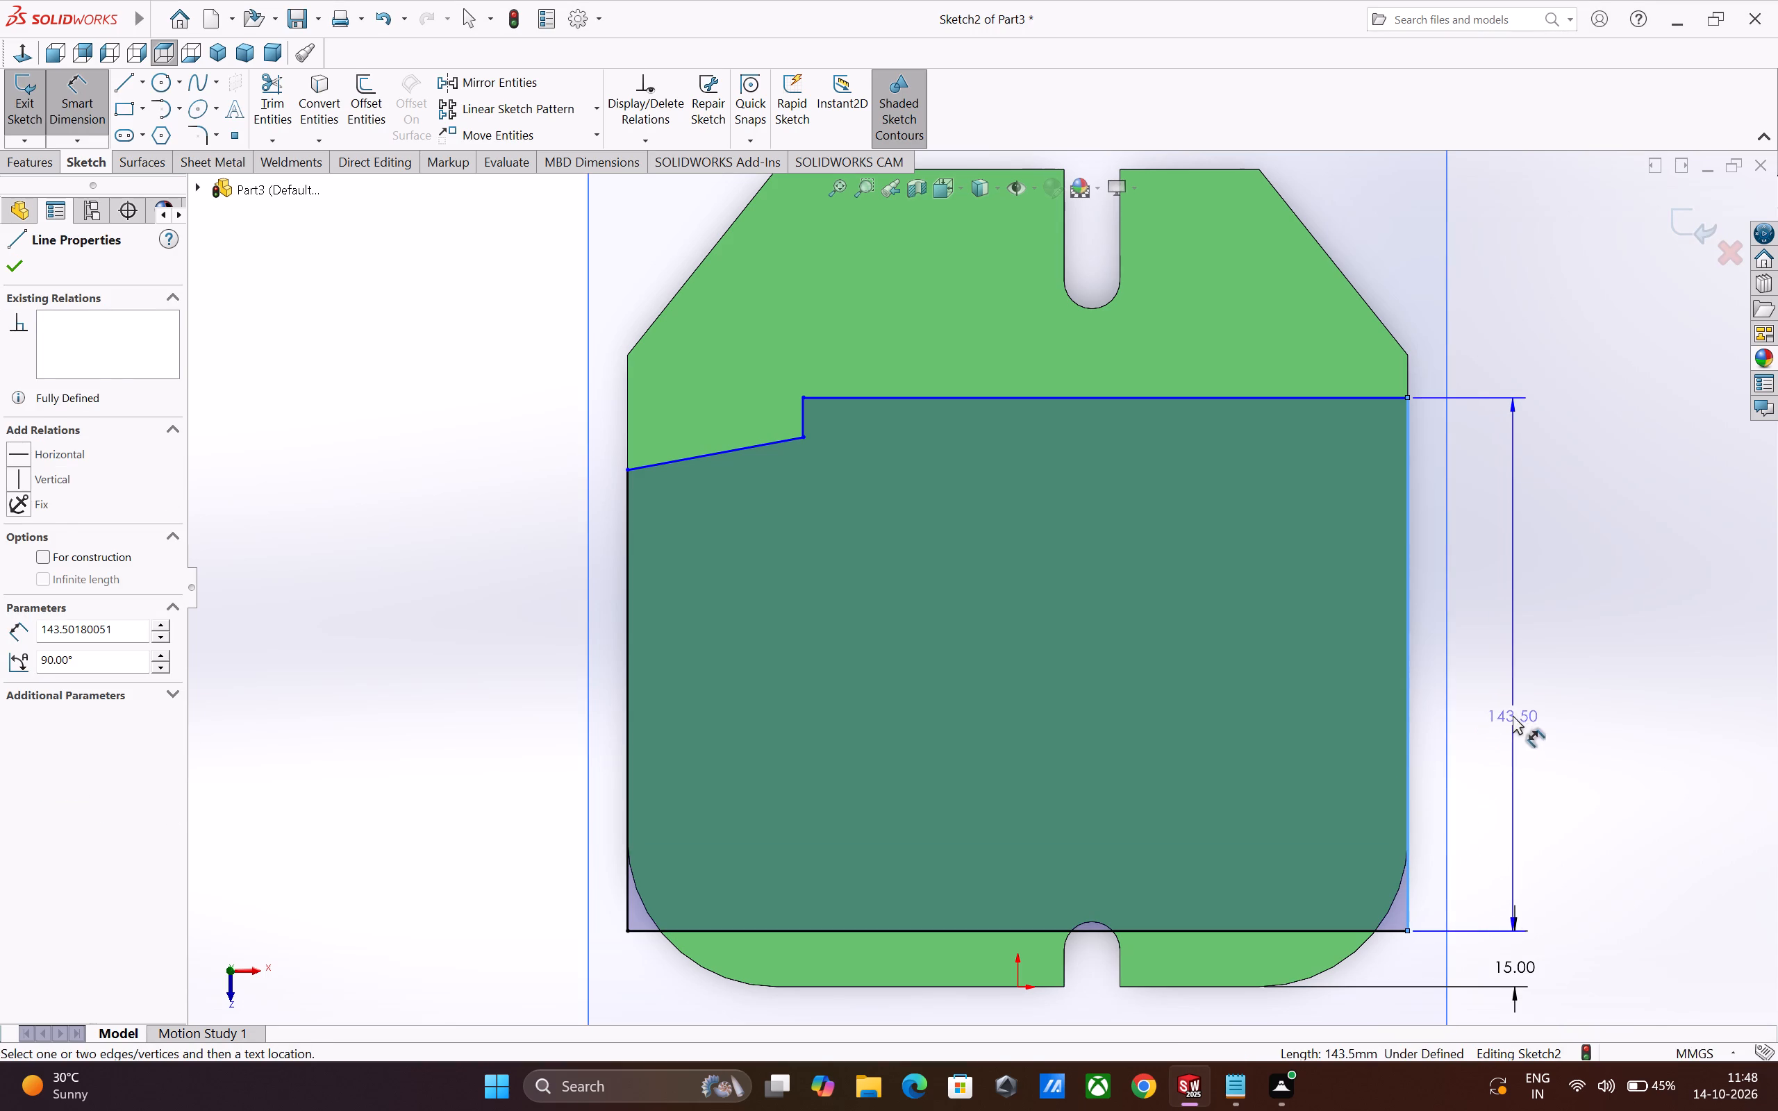
left_click(1513, 715)
key("1")
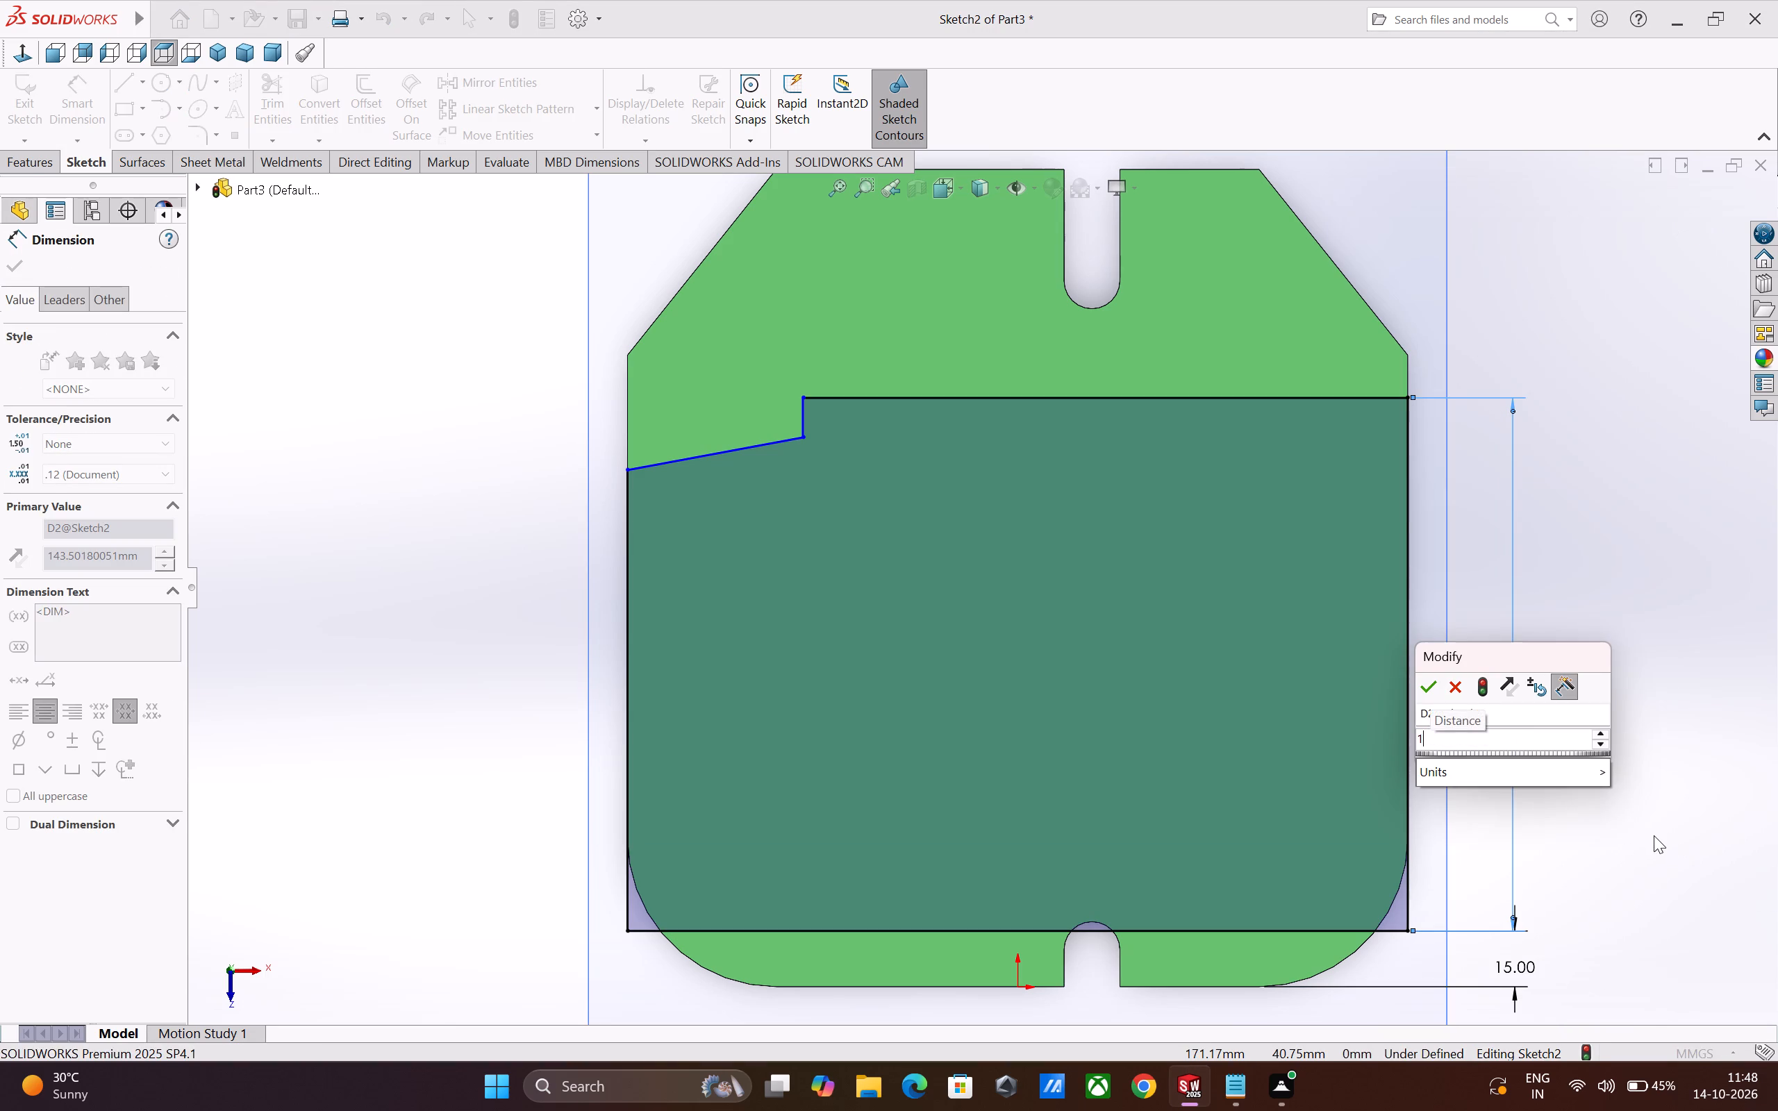
key("7")
key("0")
key("Return")
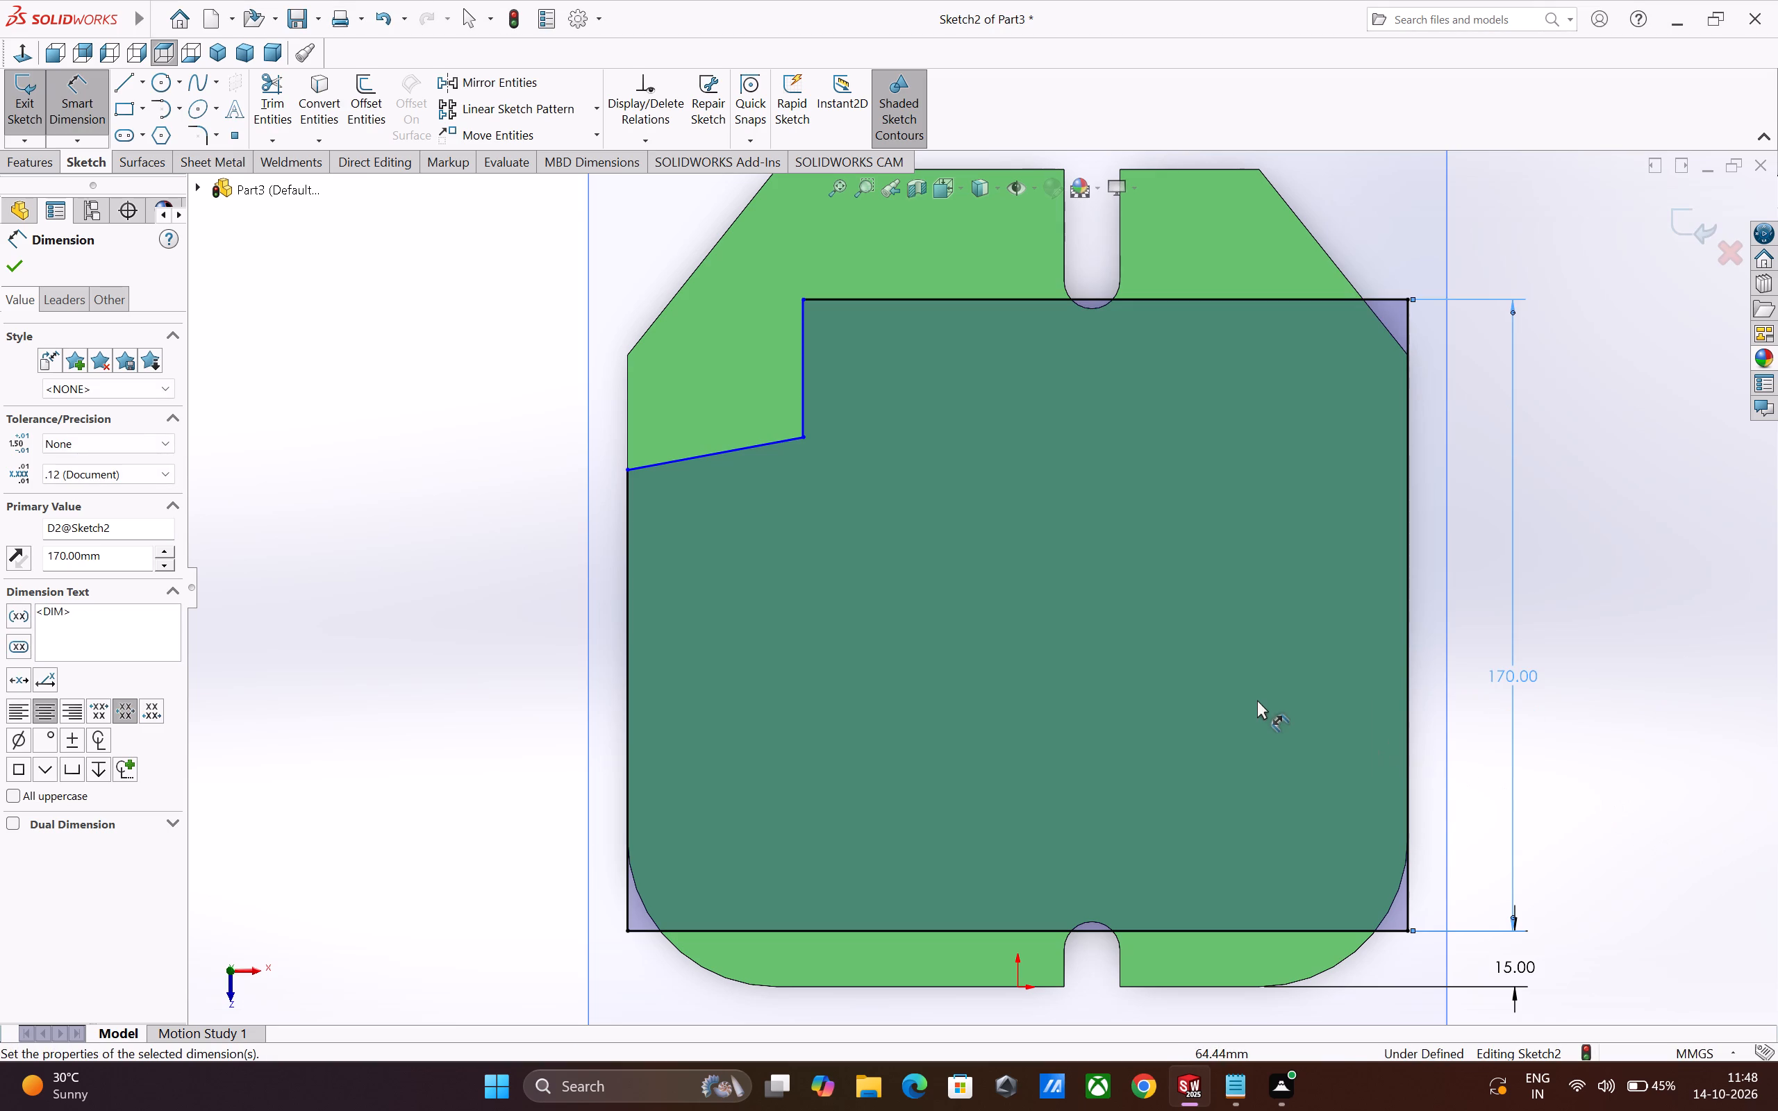
Dimension the profile's left vertical line, below the sloped line, to 110 mm.
scroll(1257, 700, "up", 1)
scroll(746, 650, "up", 1)
scroll(749, 617, "down", 2)
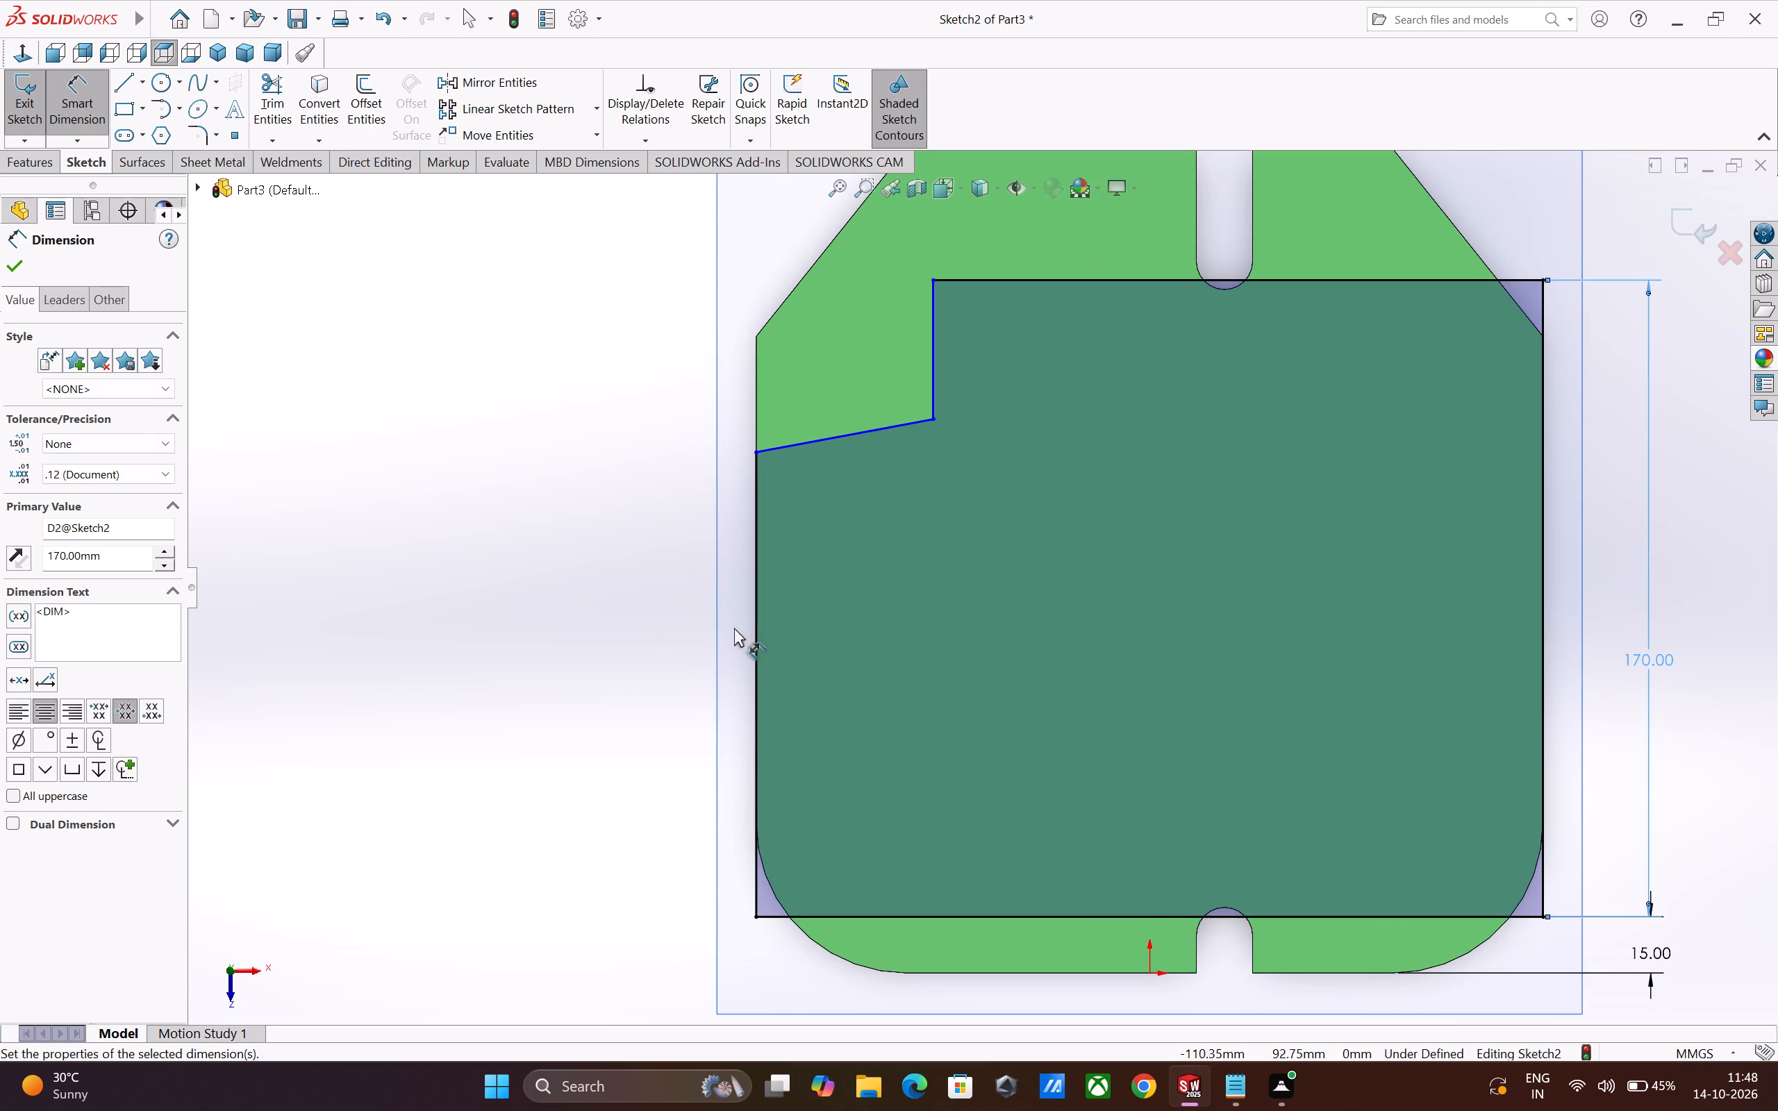
left_click(754, 677)
left_click(635, 655)
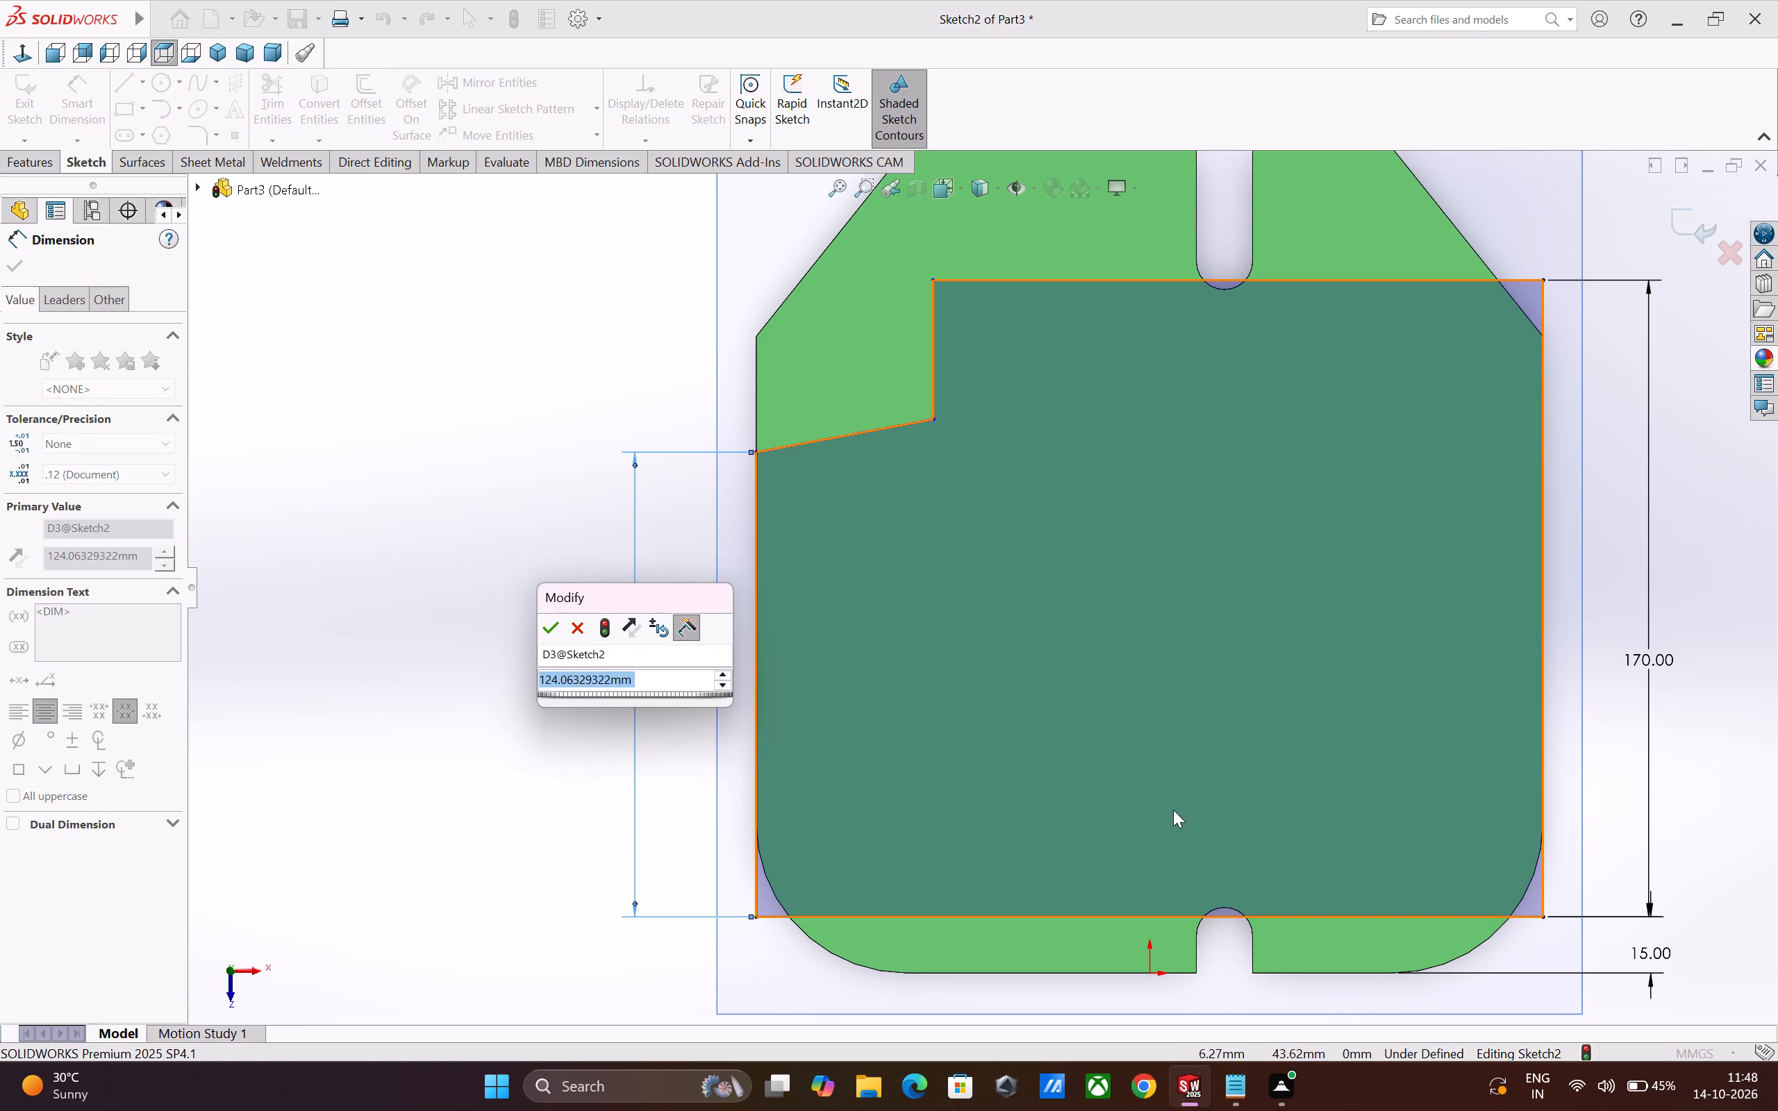
type("110")
key("Return")
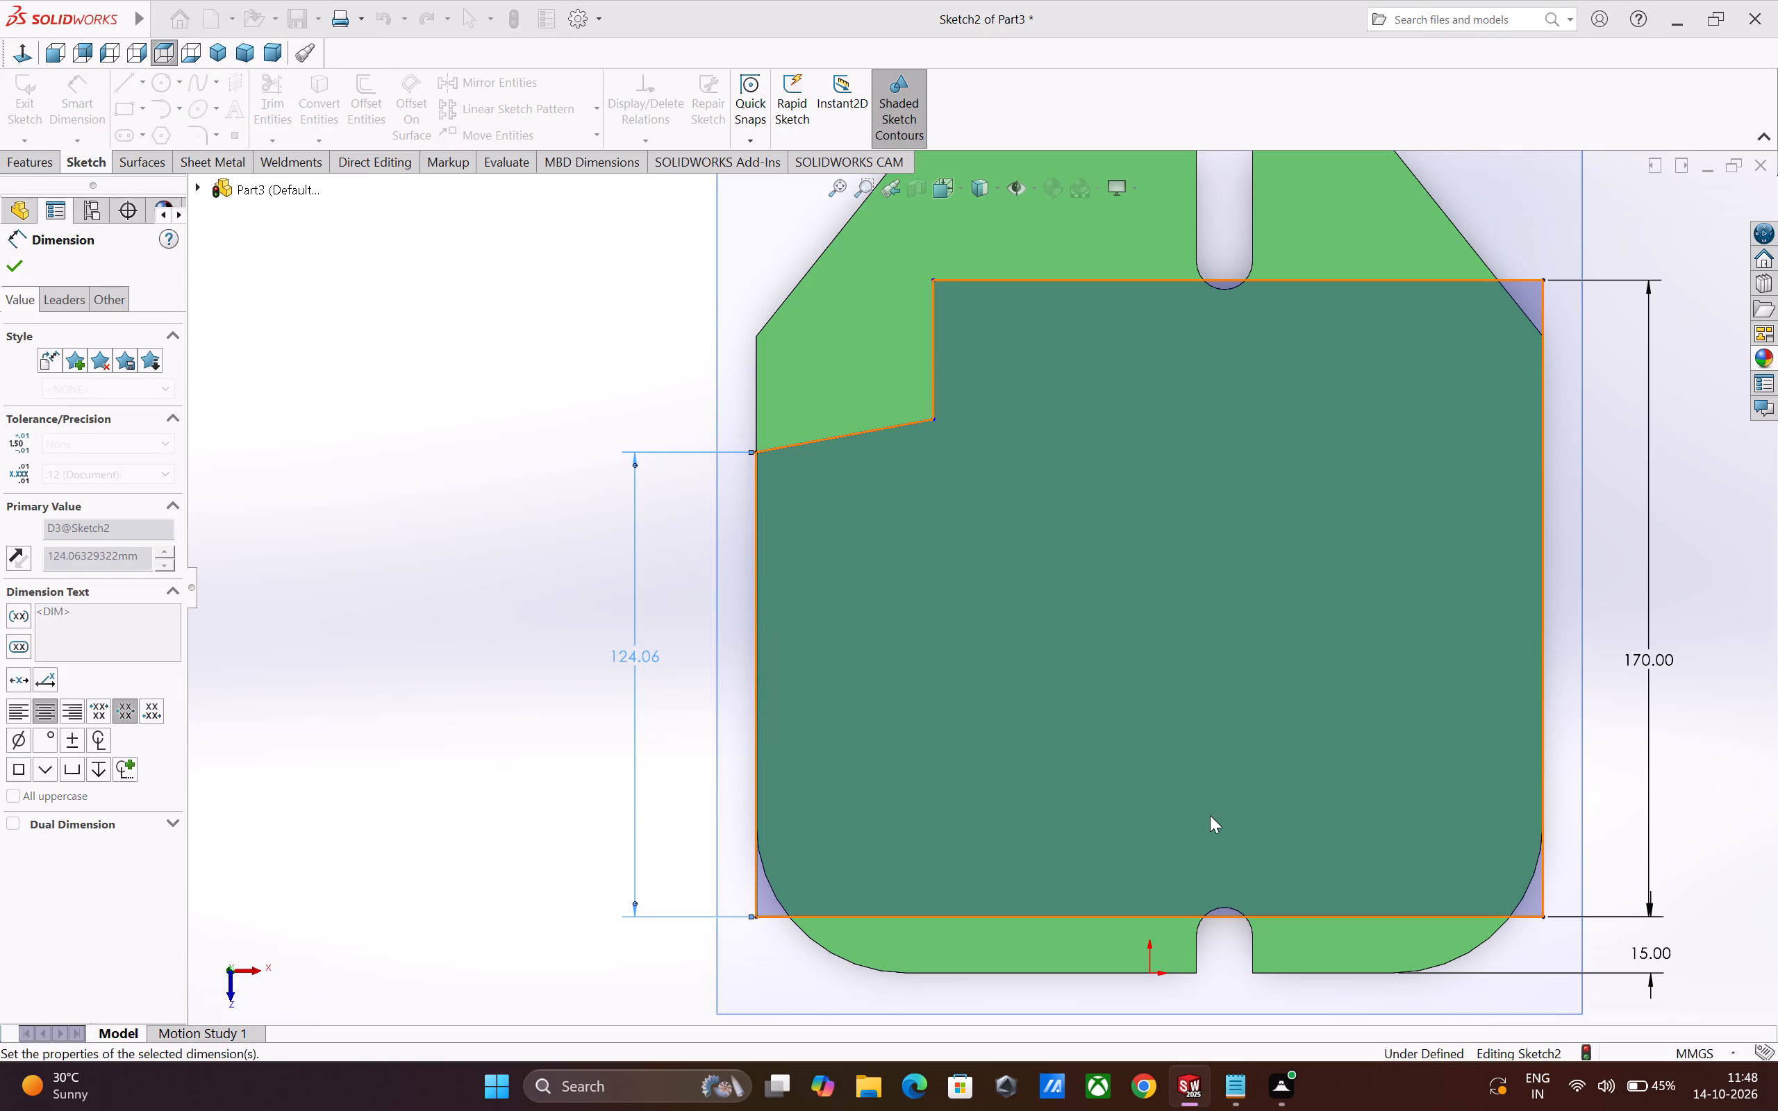
Check the profile against the plate and undo the 110 mm value of the left vertical line's dimension.
scroll(1005, 773, "up", 2)
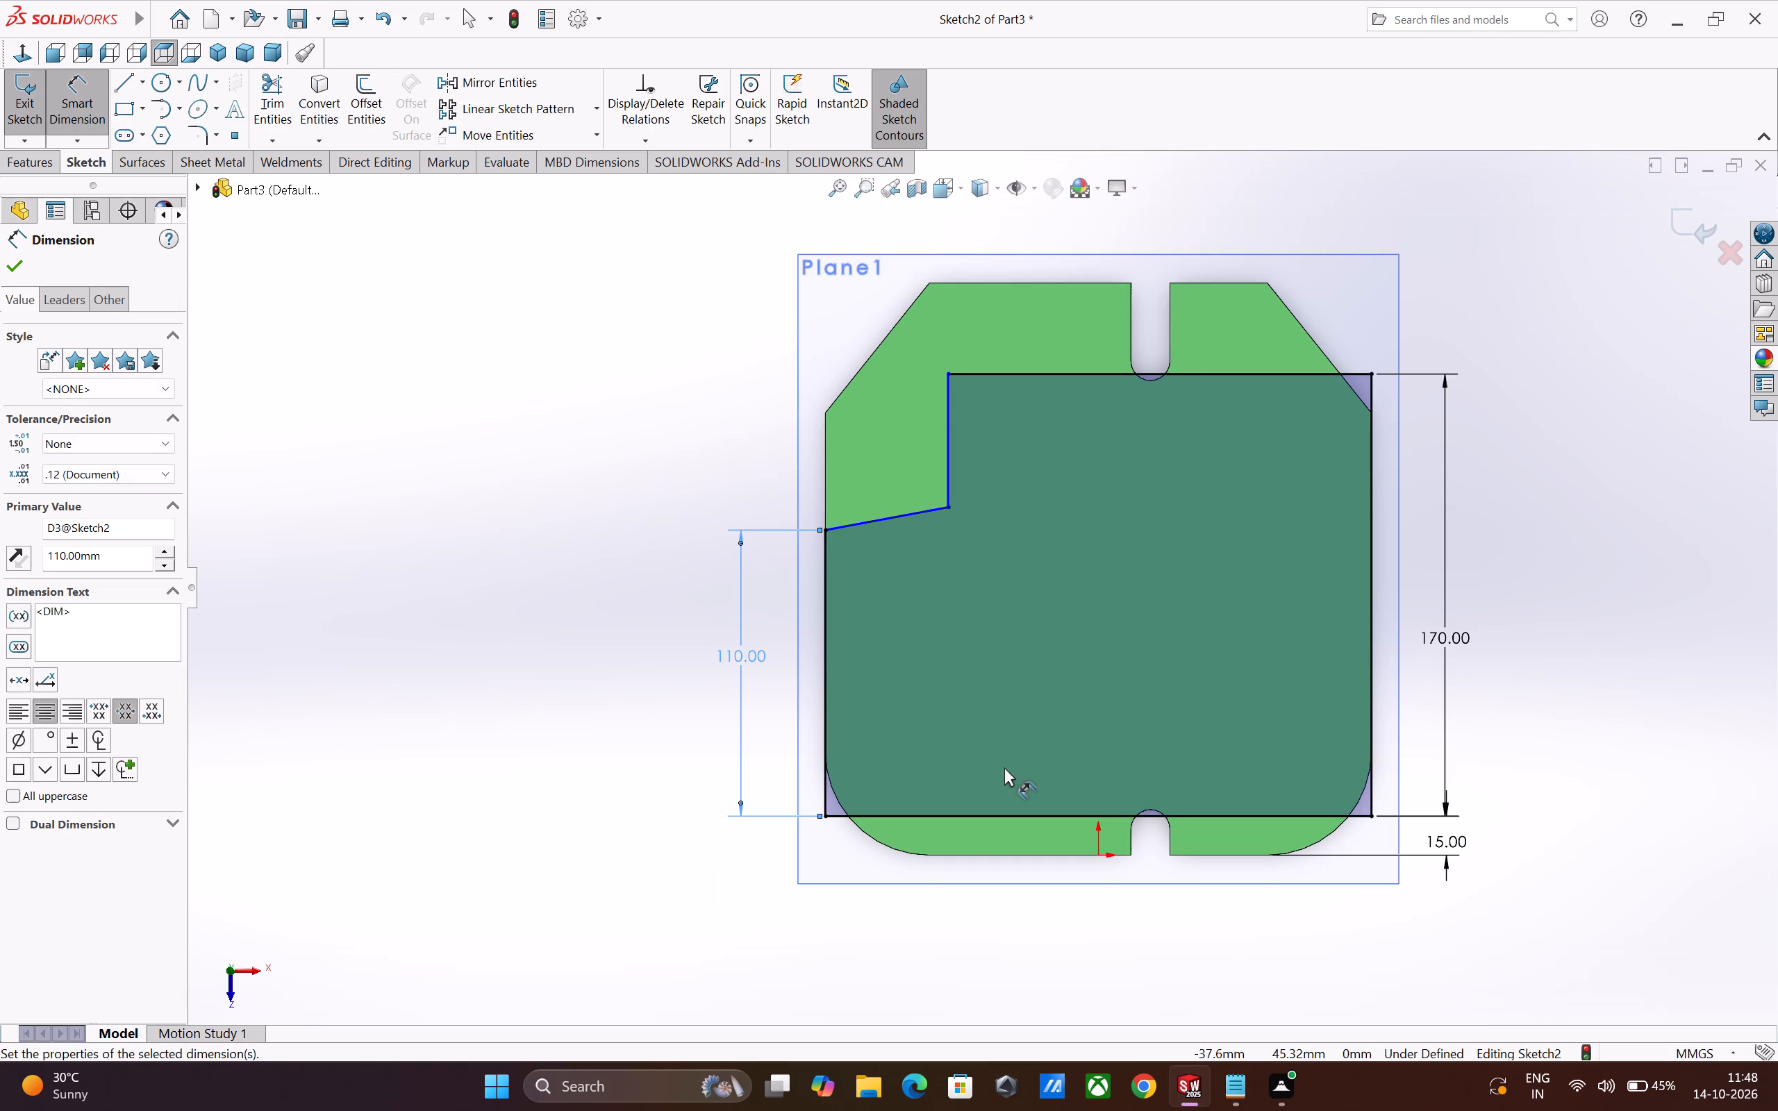
scroll(1001, 727, "up", 3)
scroll(940, 655, "down", 2)
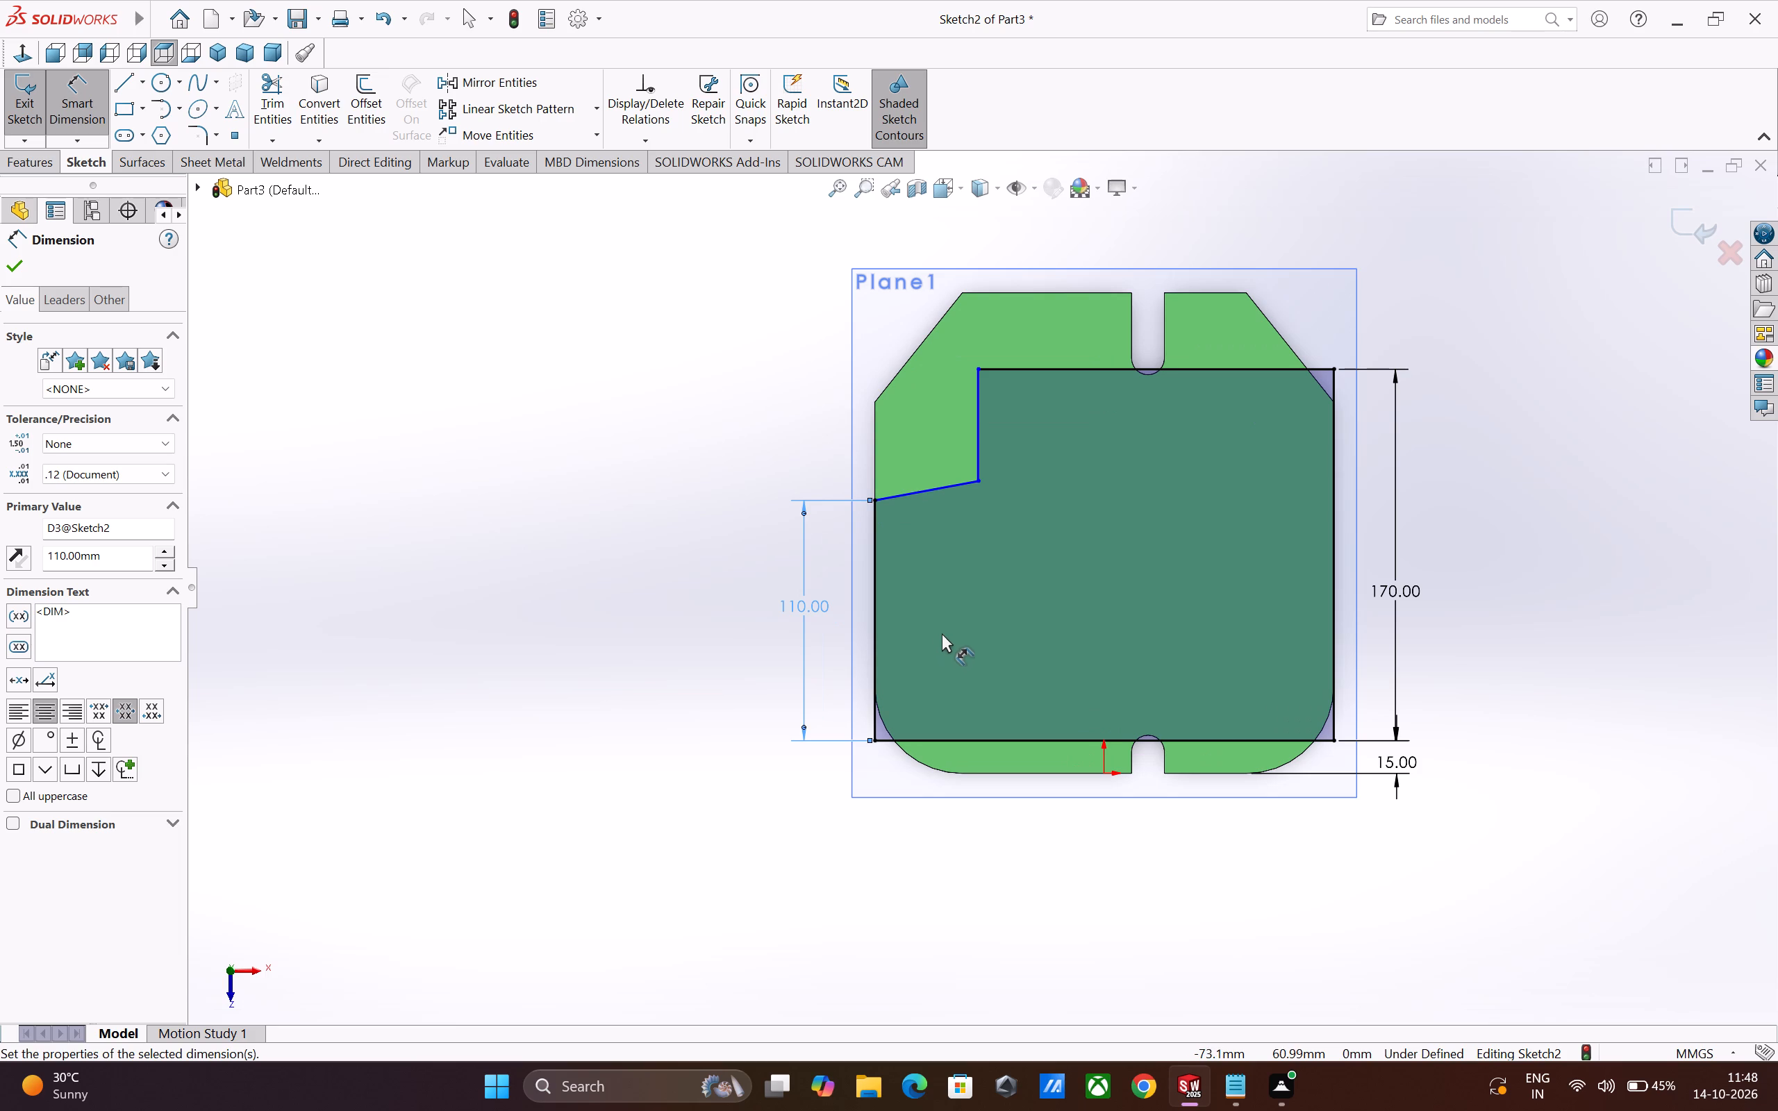
scroll(886, 566, "down", 2)
middle_click(1047, 641)
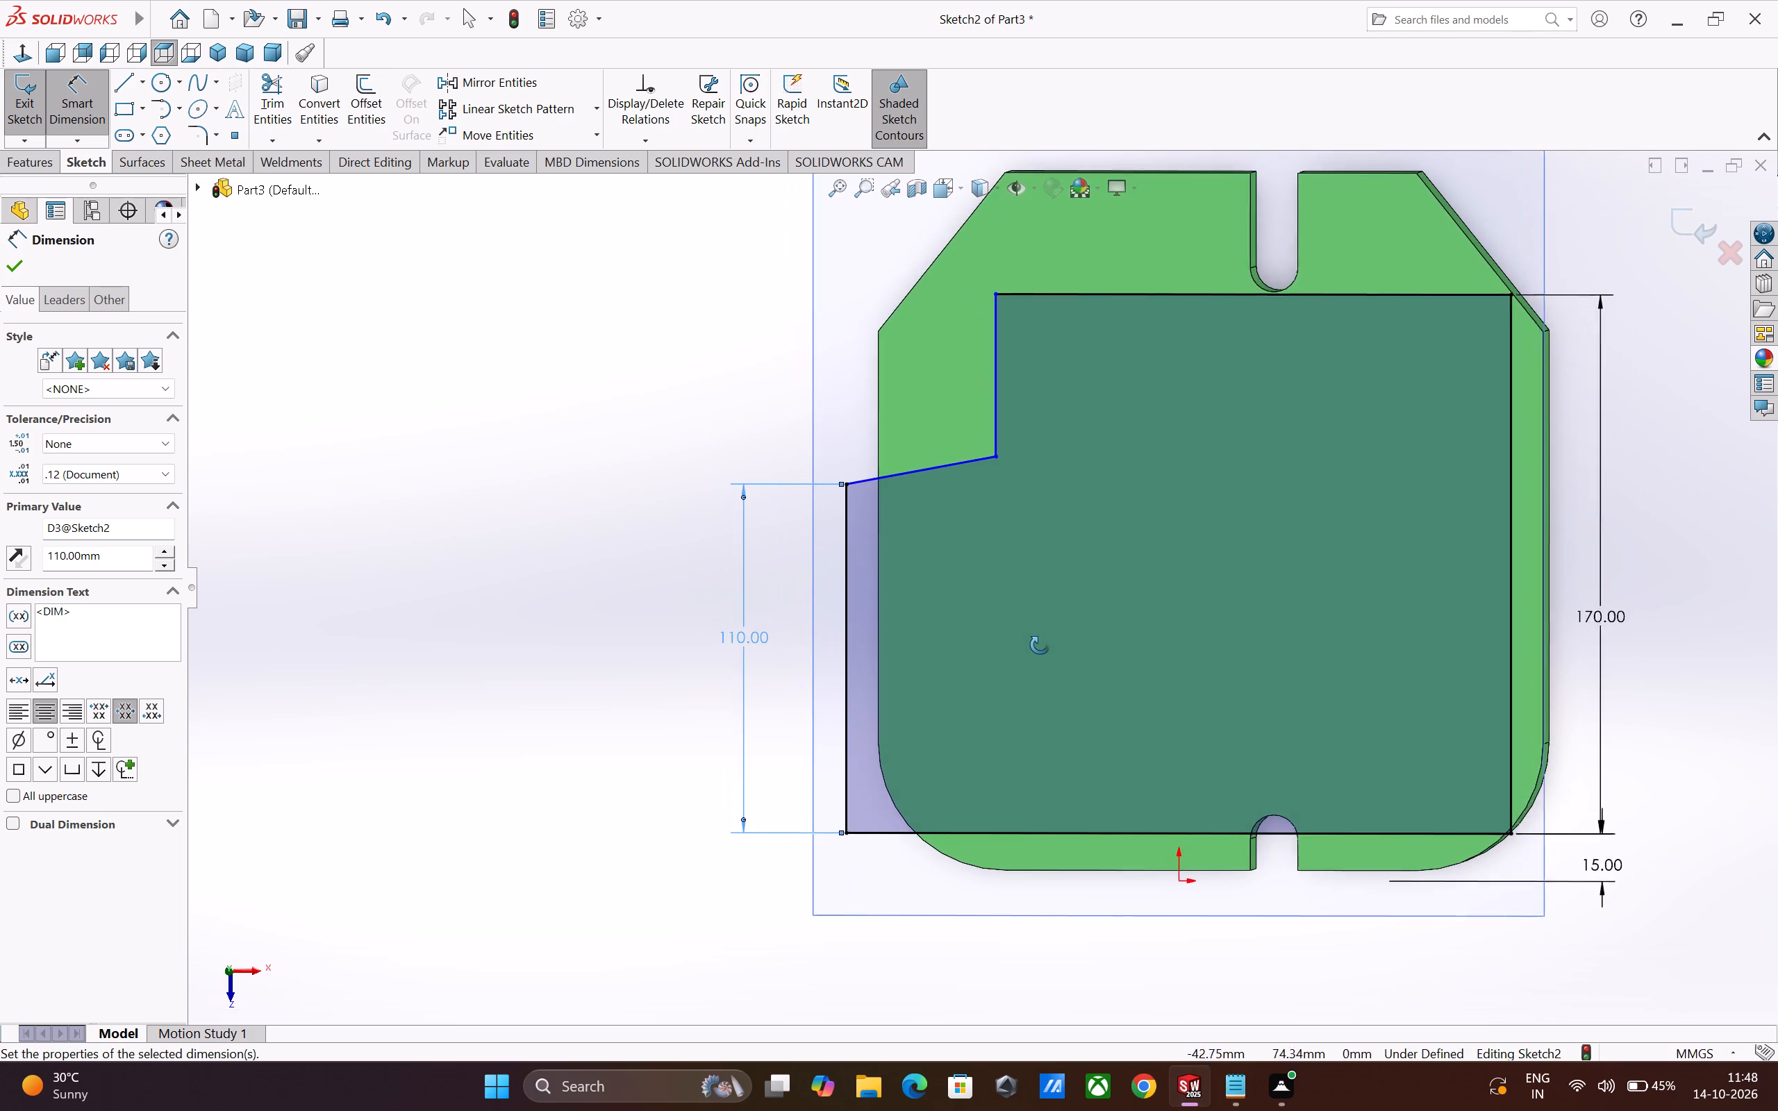
key("ctrl+z")
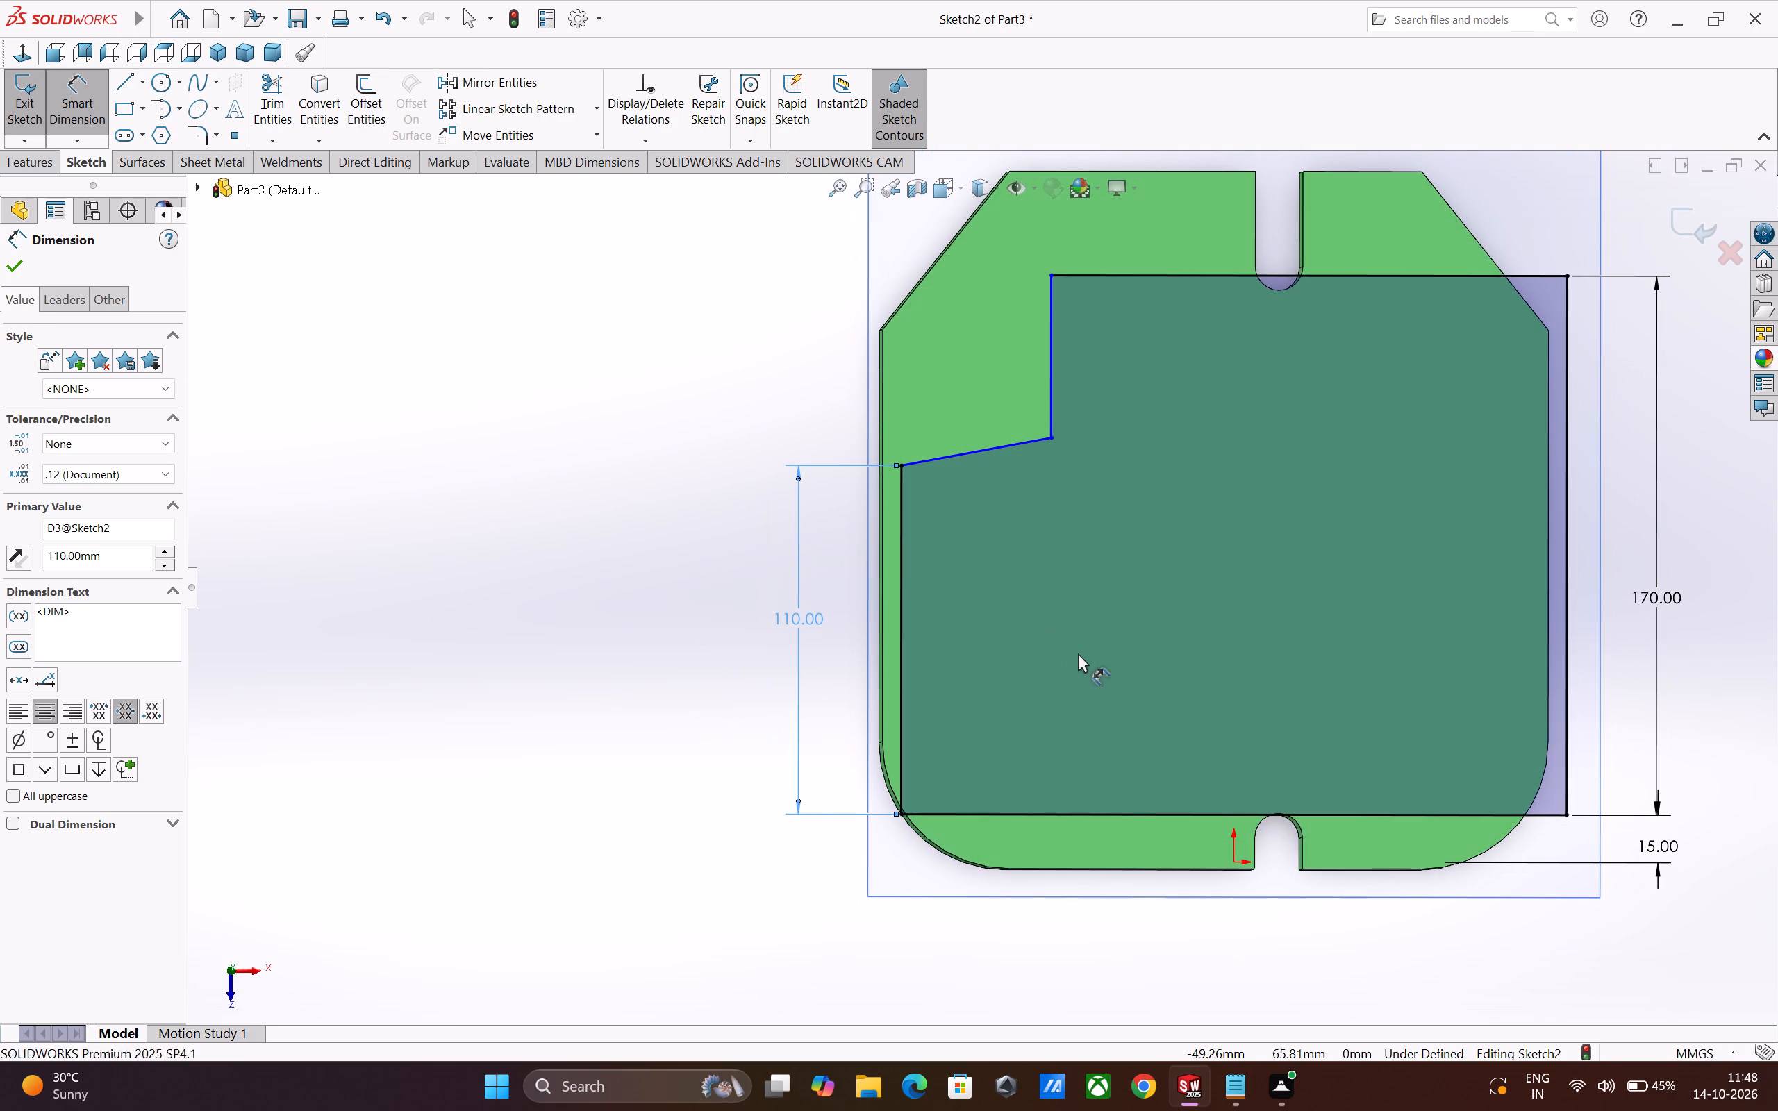
scroll(1055, 736, "up", 2)
middle_click_drag(917, 794, 906, 801)
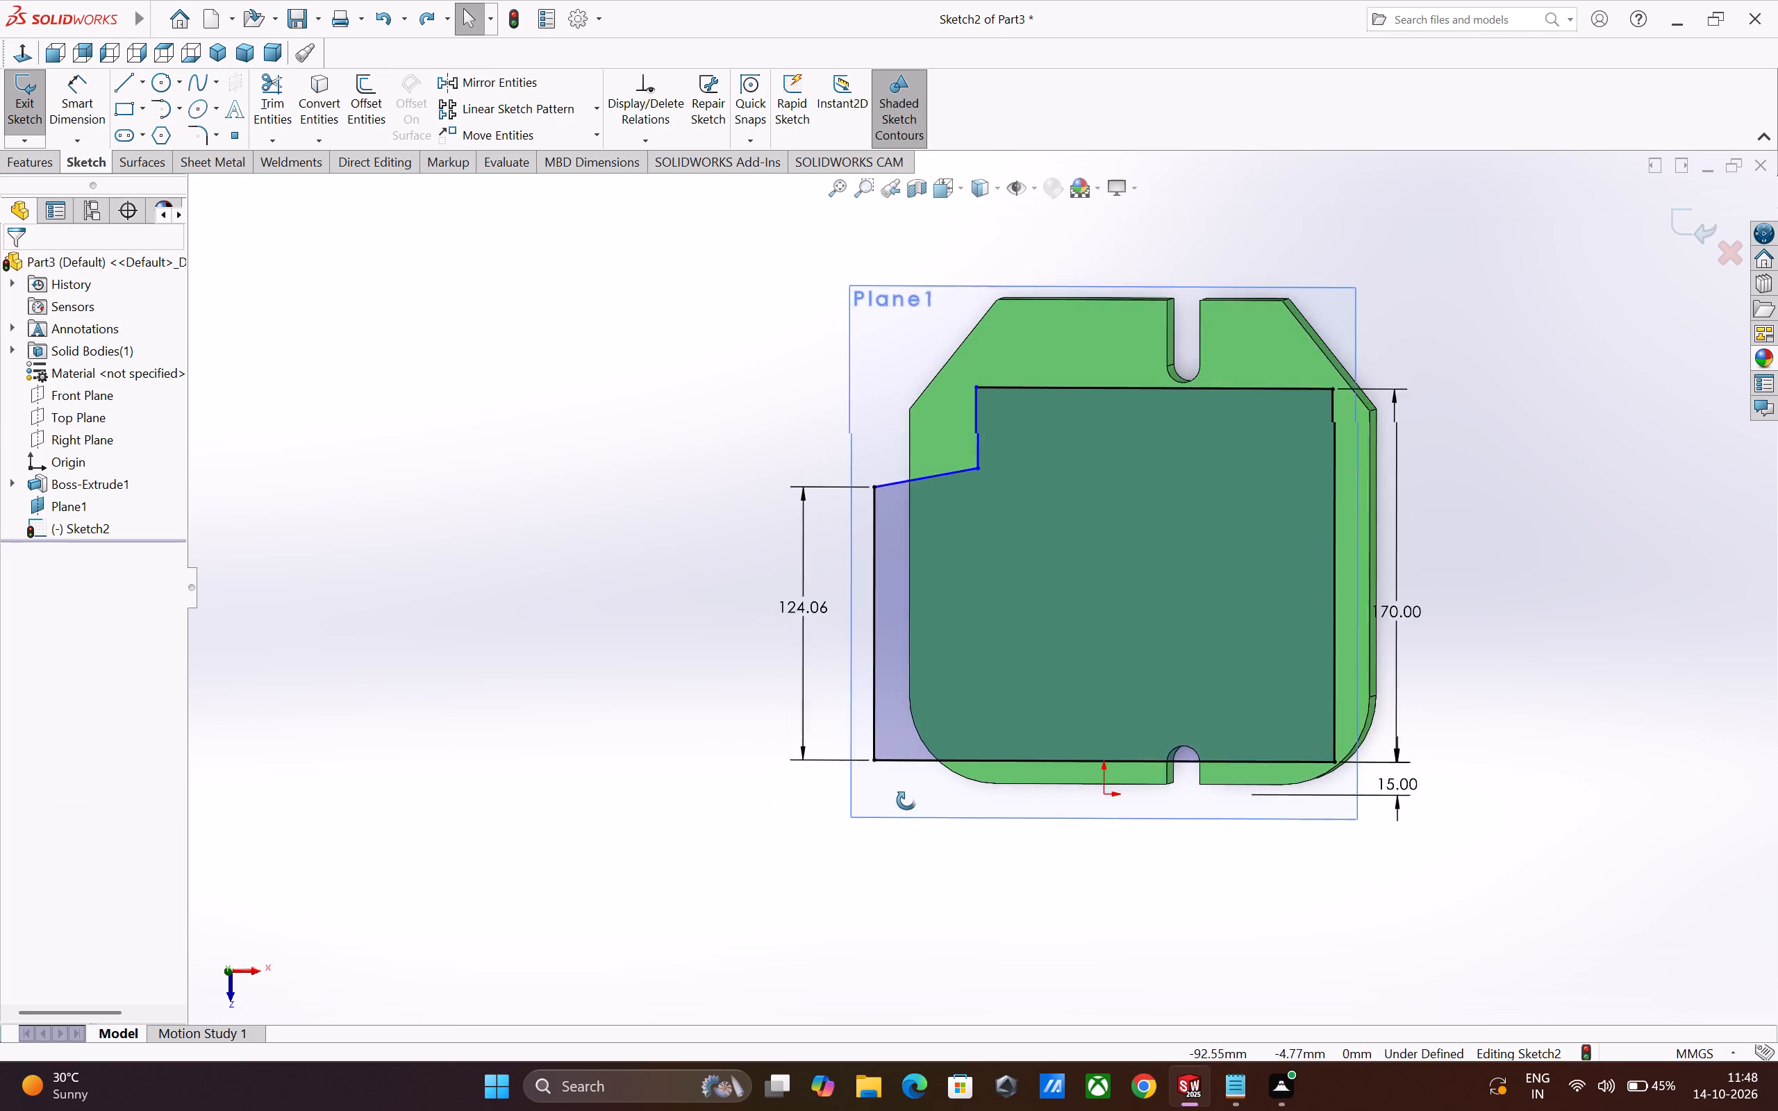
middle_click_drag(906, 801, 908, 800)
middle_click(938, 866)
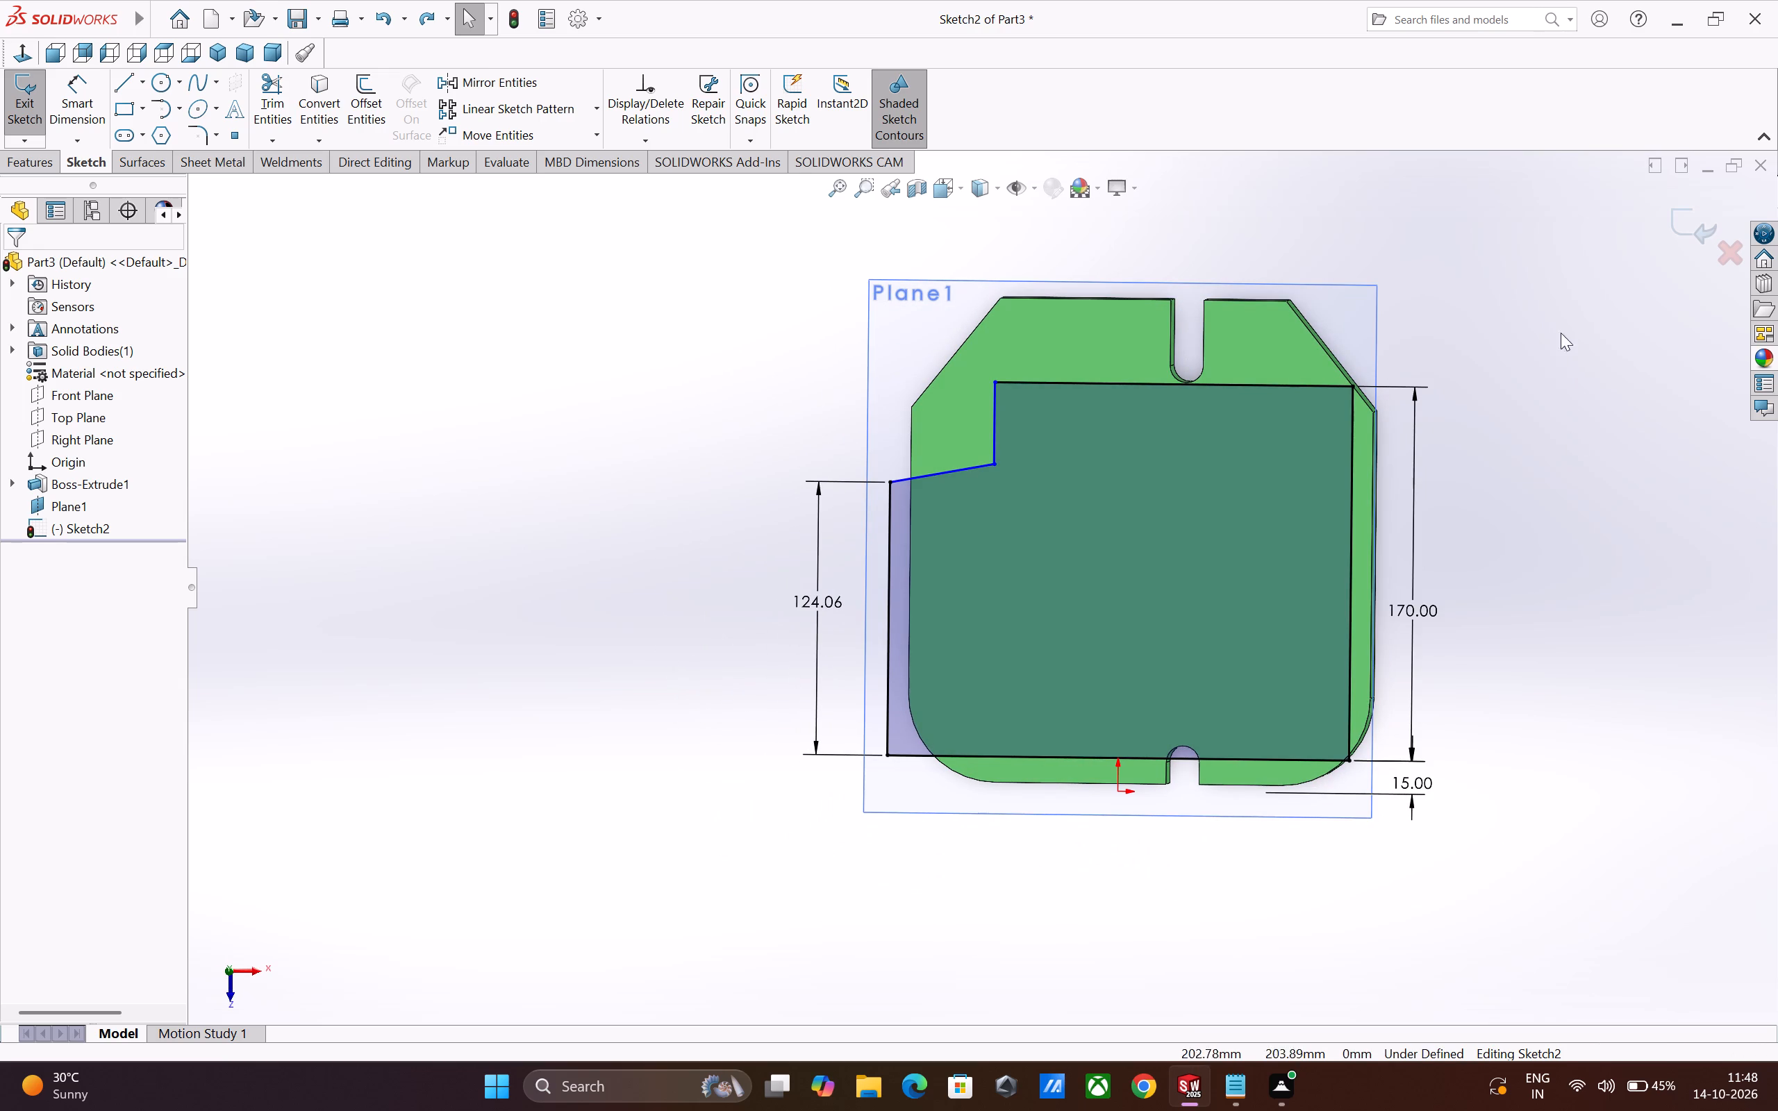
View the sketch face-on and set the dimension of the profile's left vertical line to 110 mm.
left_click(962, 194)
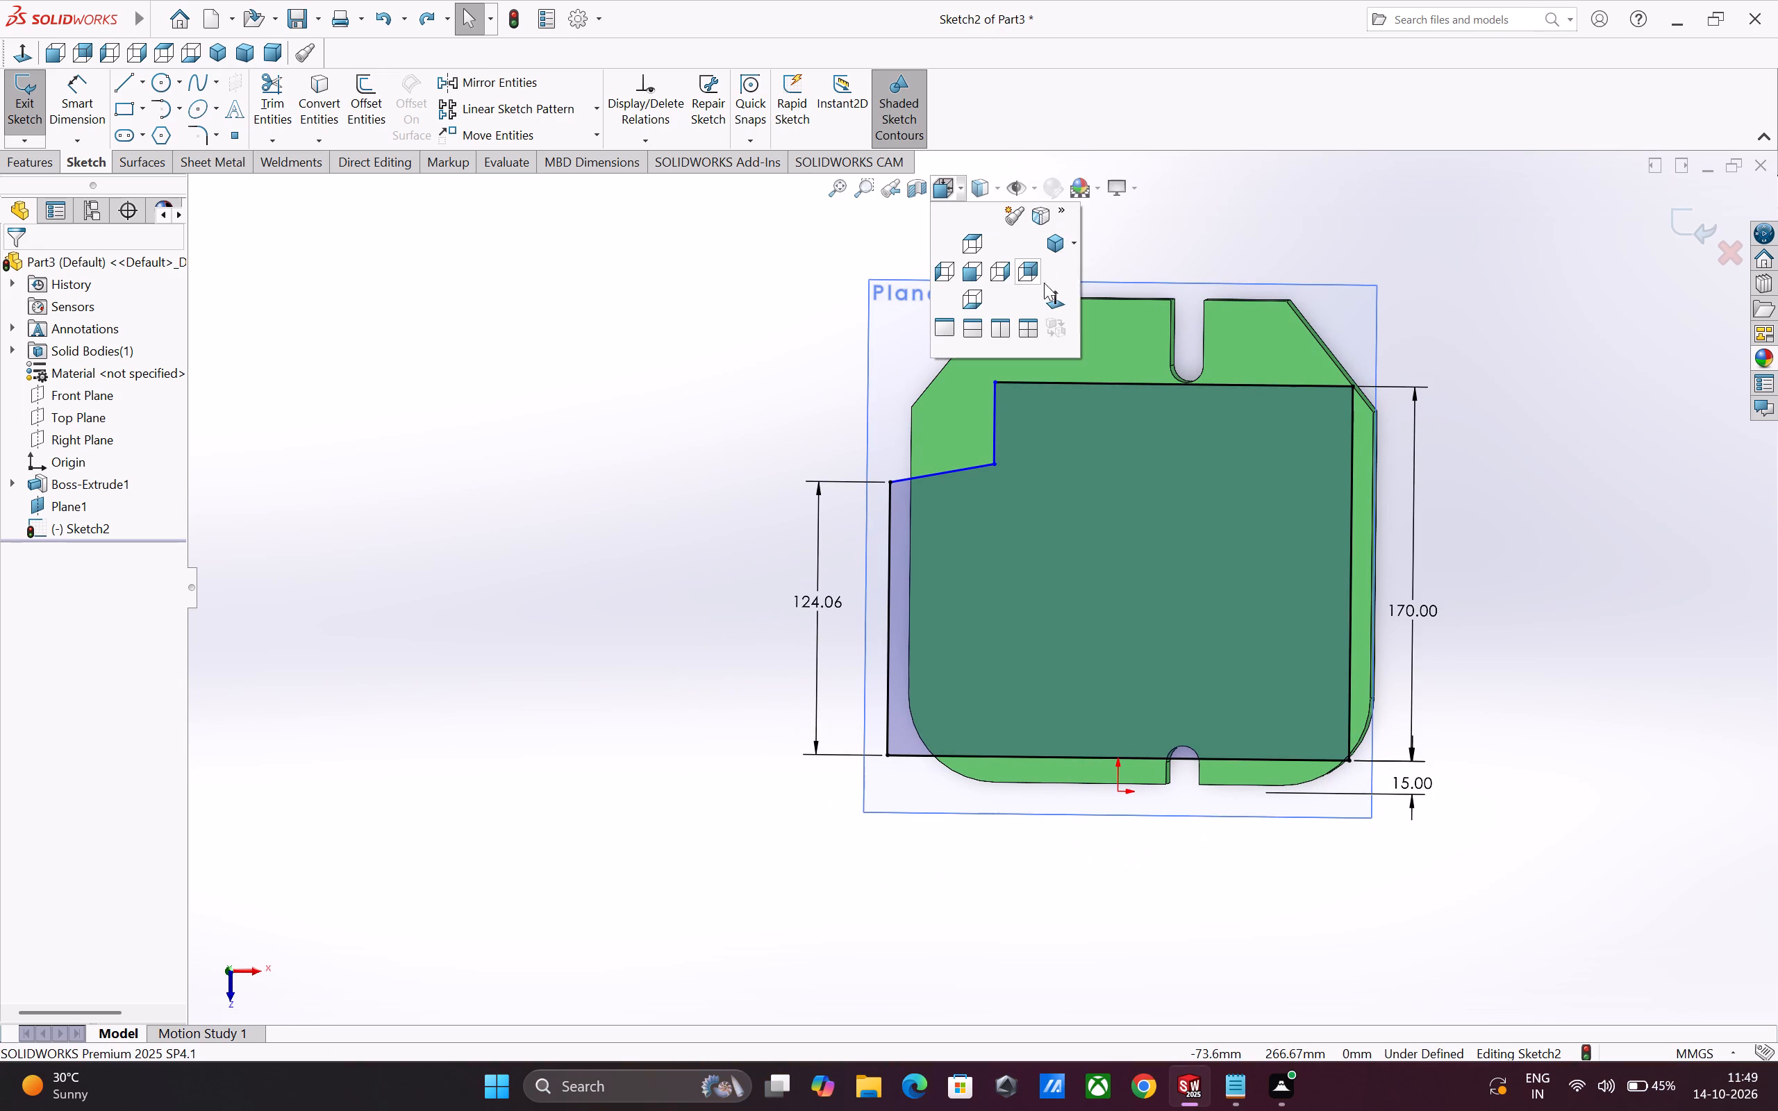
left_click(1054, 294)
double_click(561, 663)
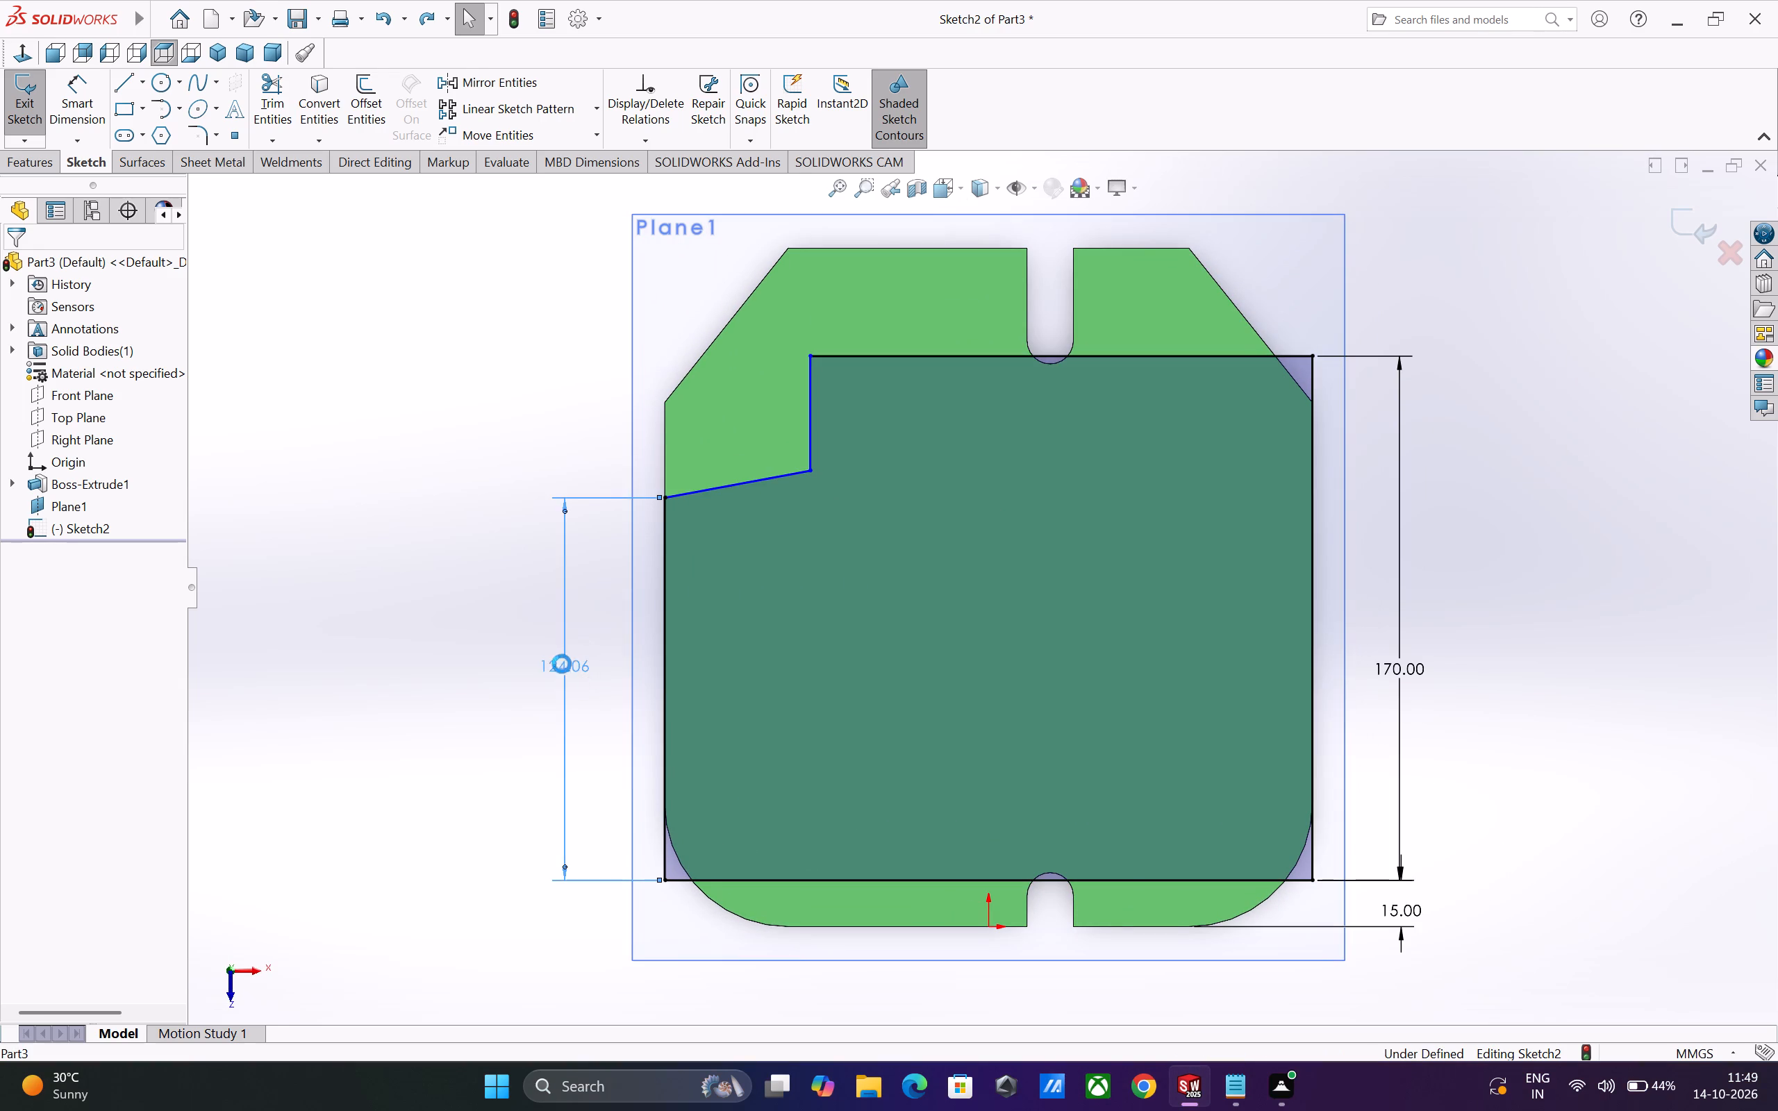
type("11")
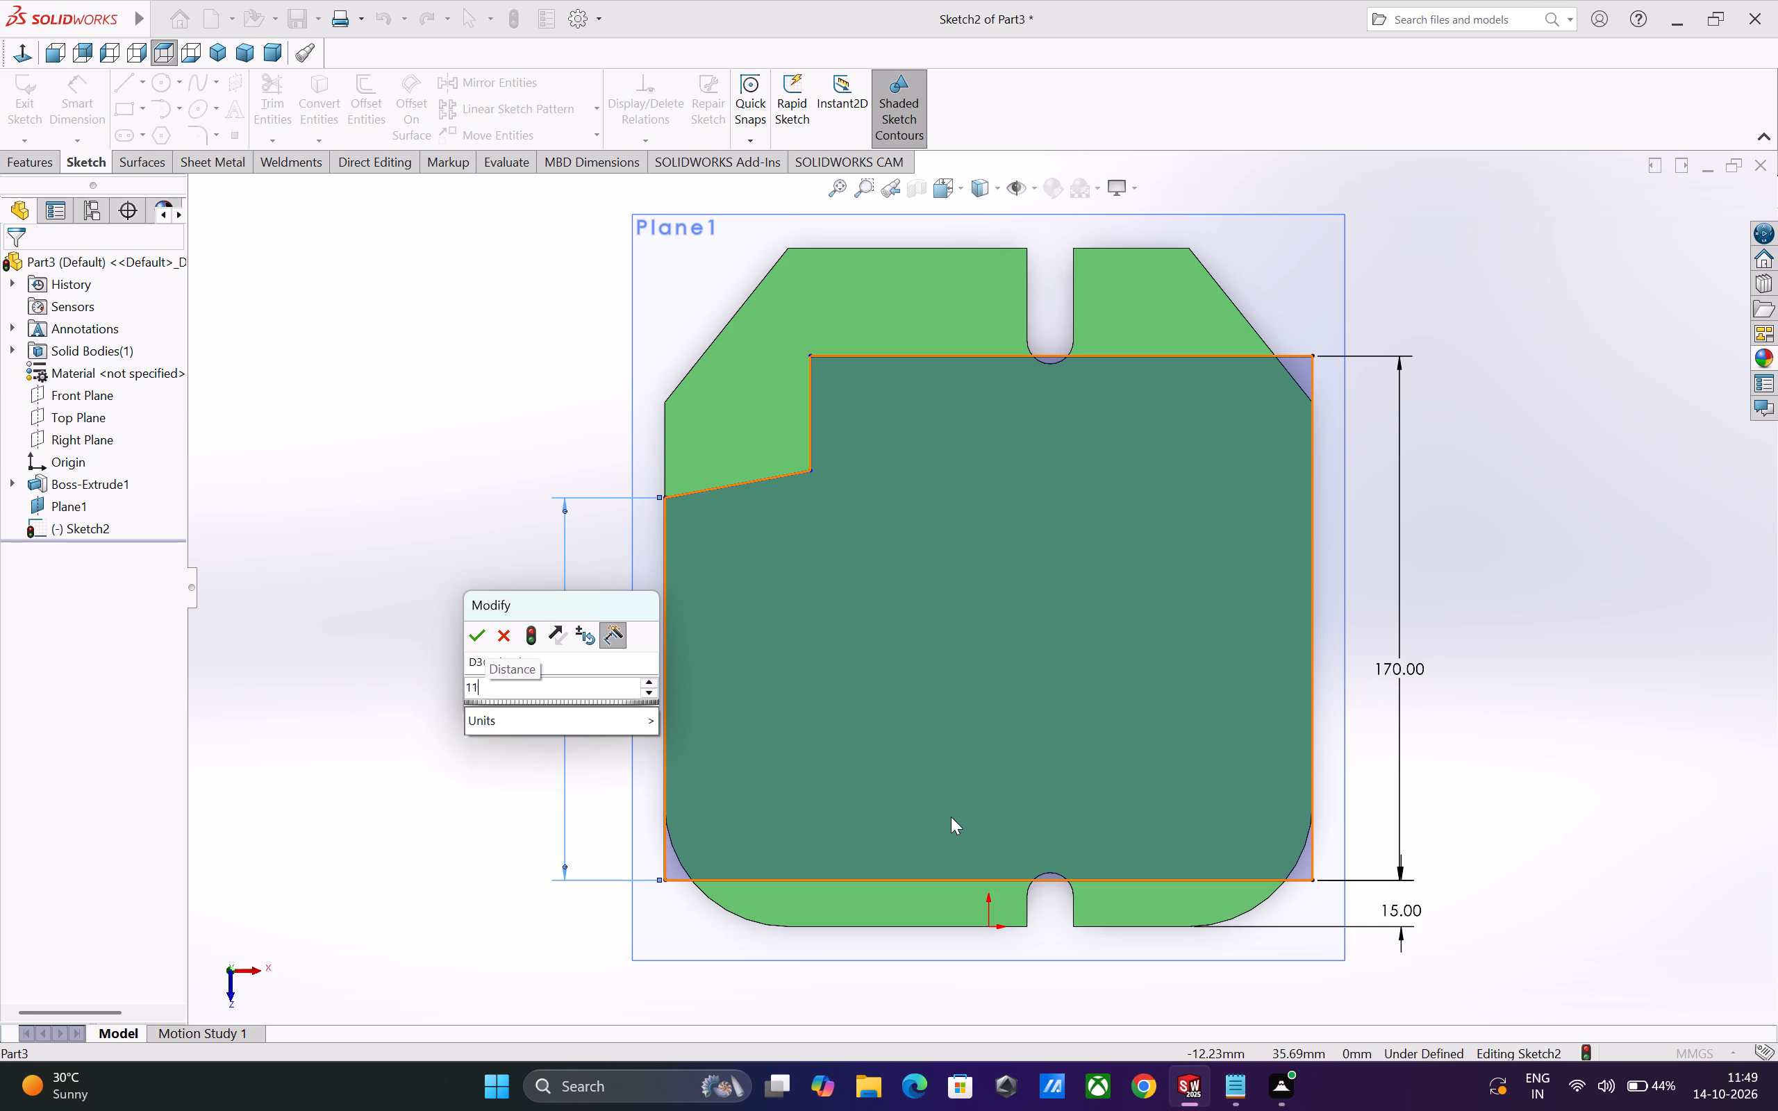
key("0")
key("Return")
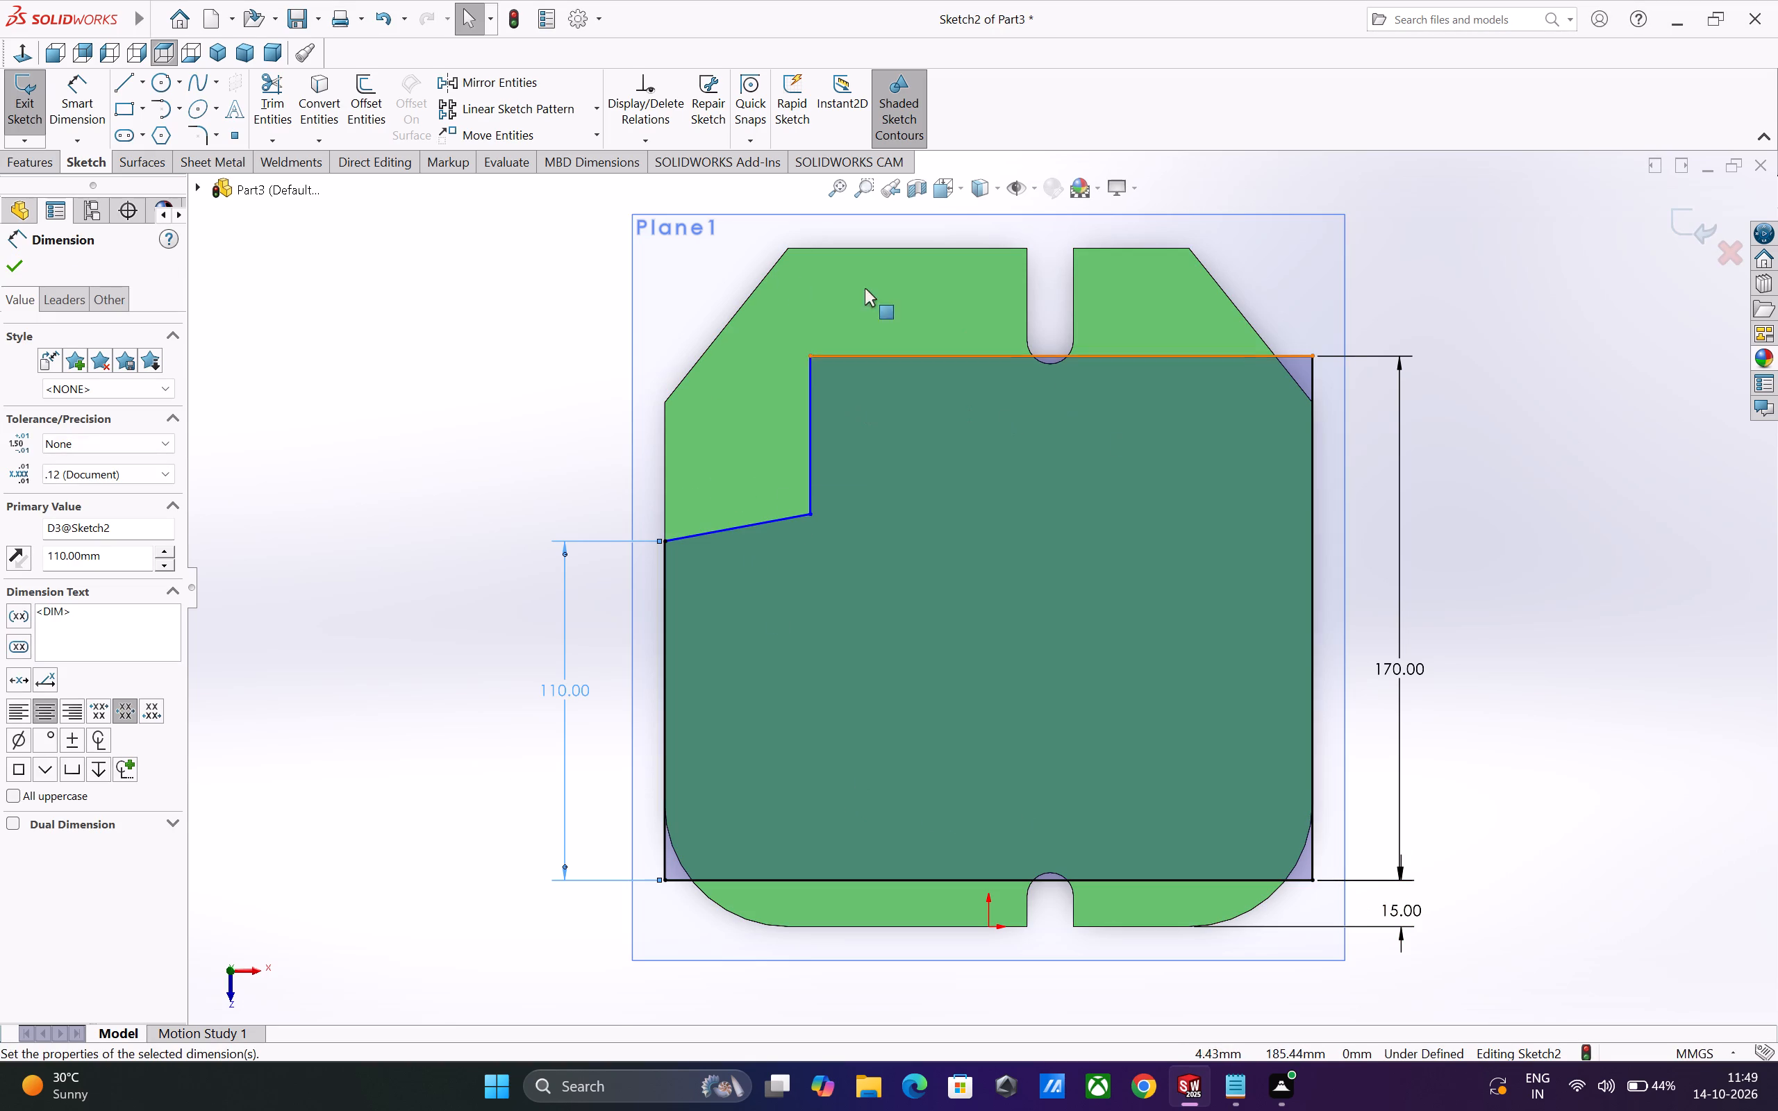
Dimension the vertical height of the profile's sloped line to 32 mm.
left_click(83, 117)
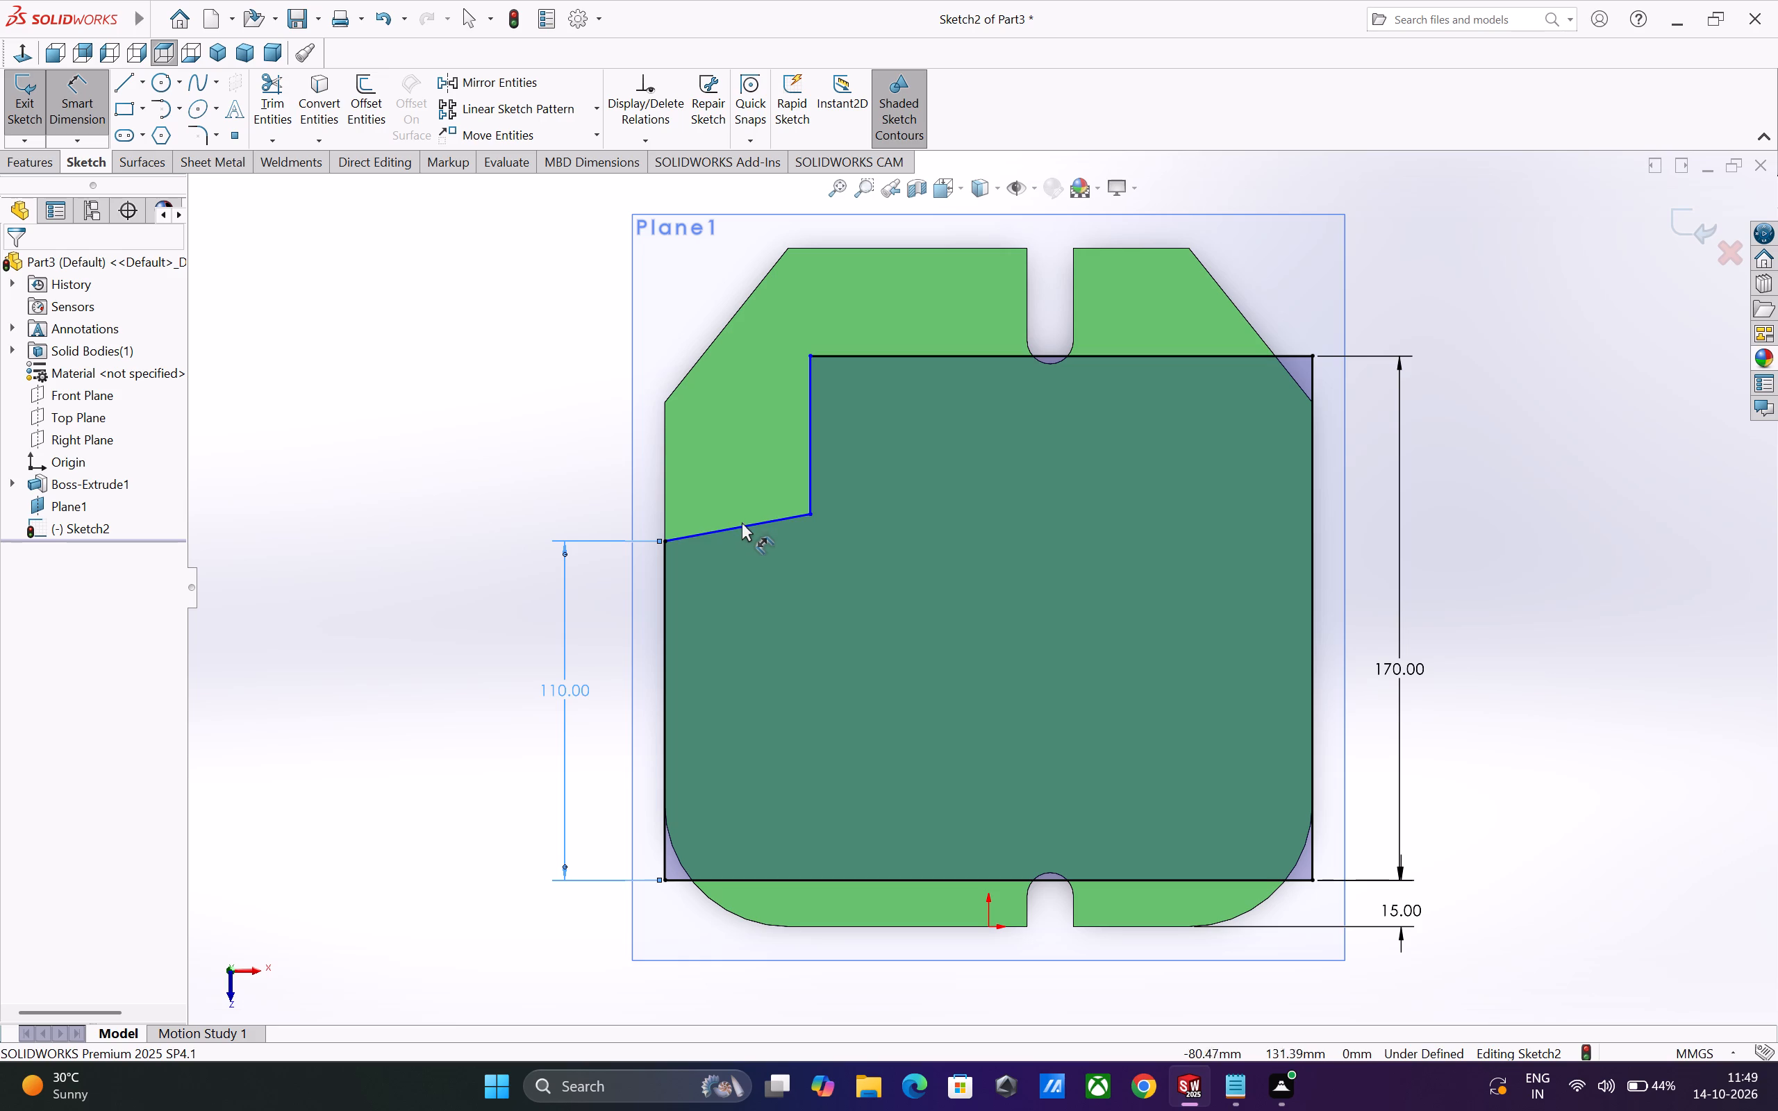
left_click(745, 529)
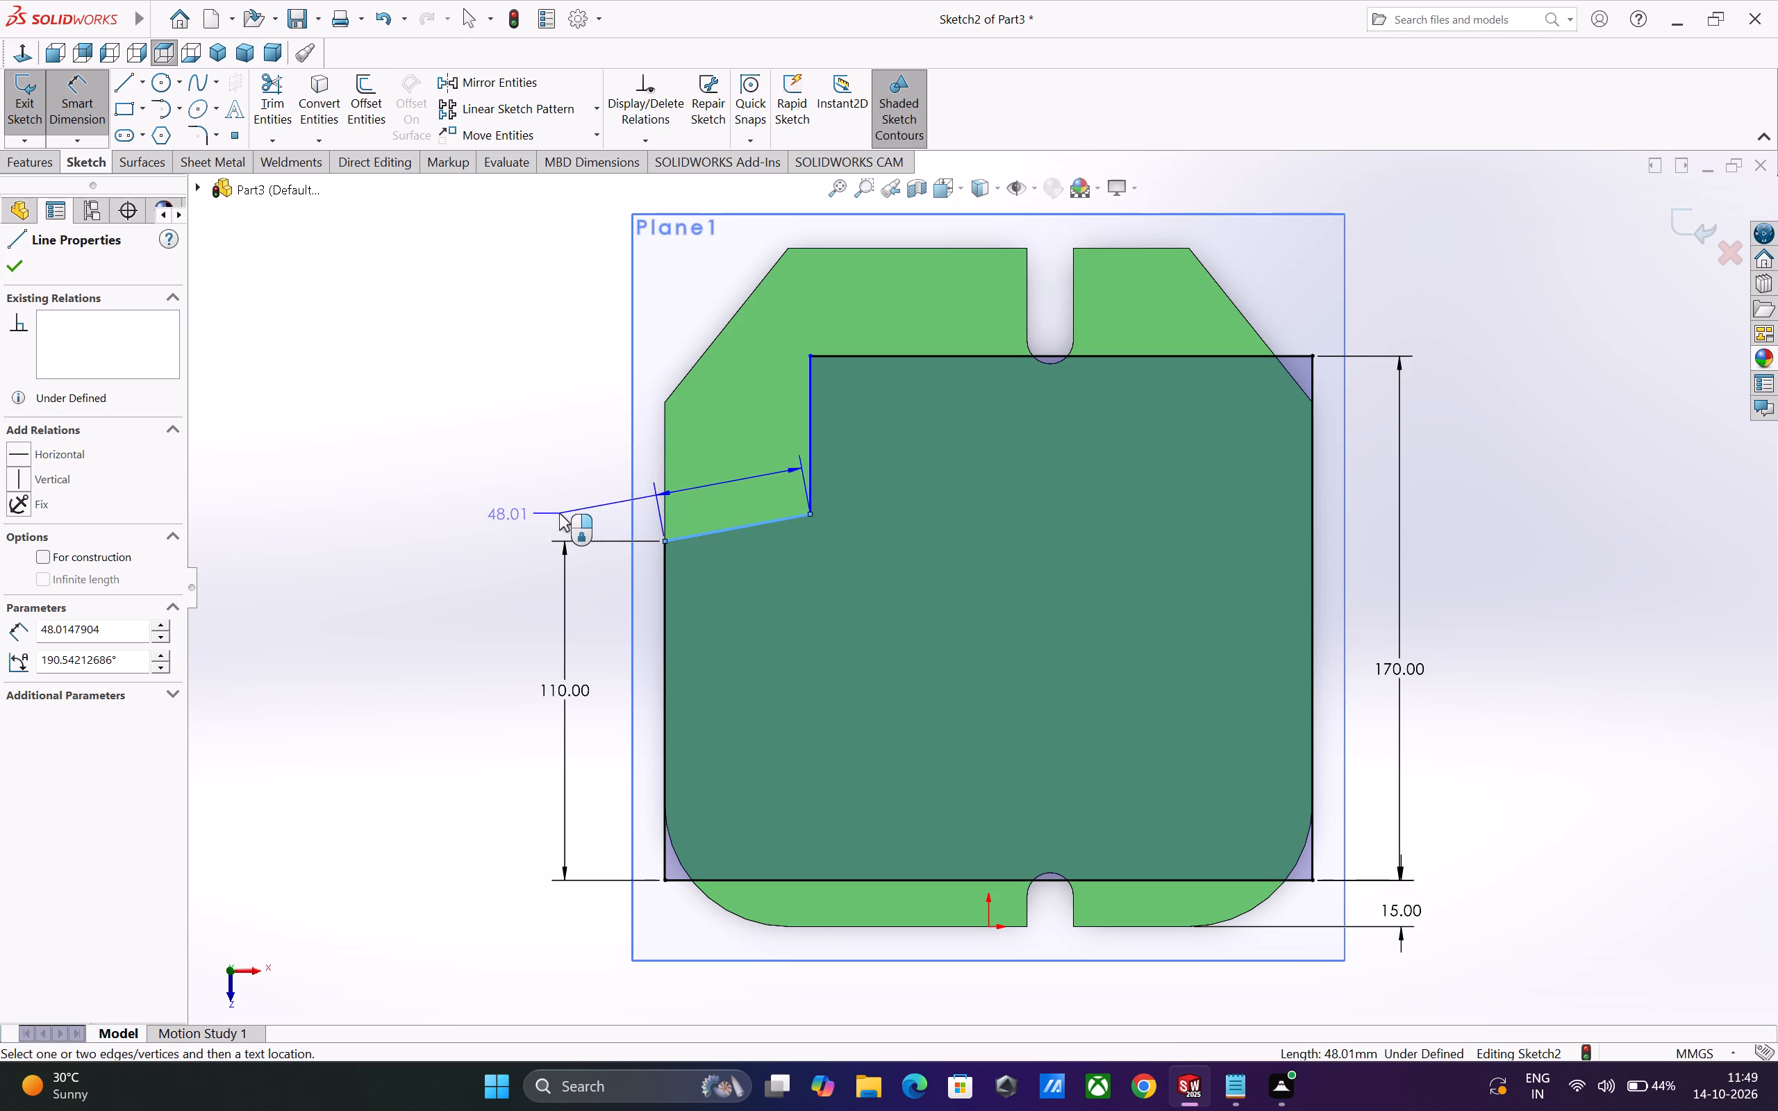
left_click(519, 526)
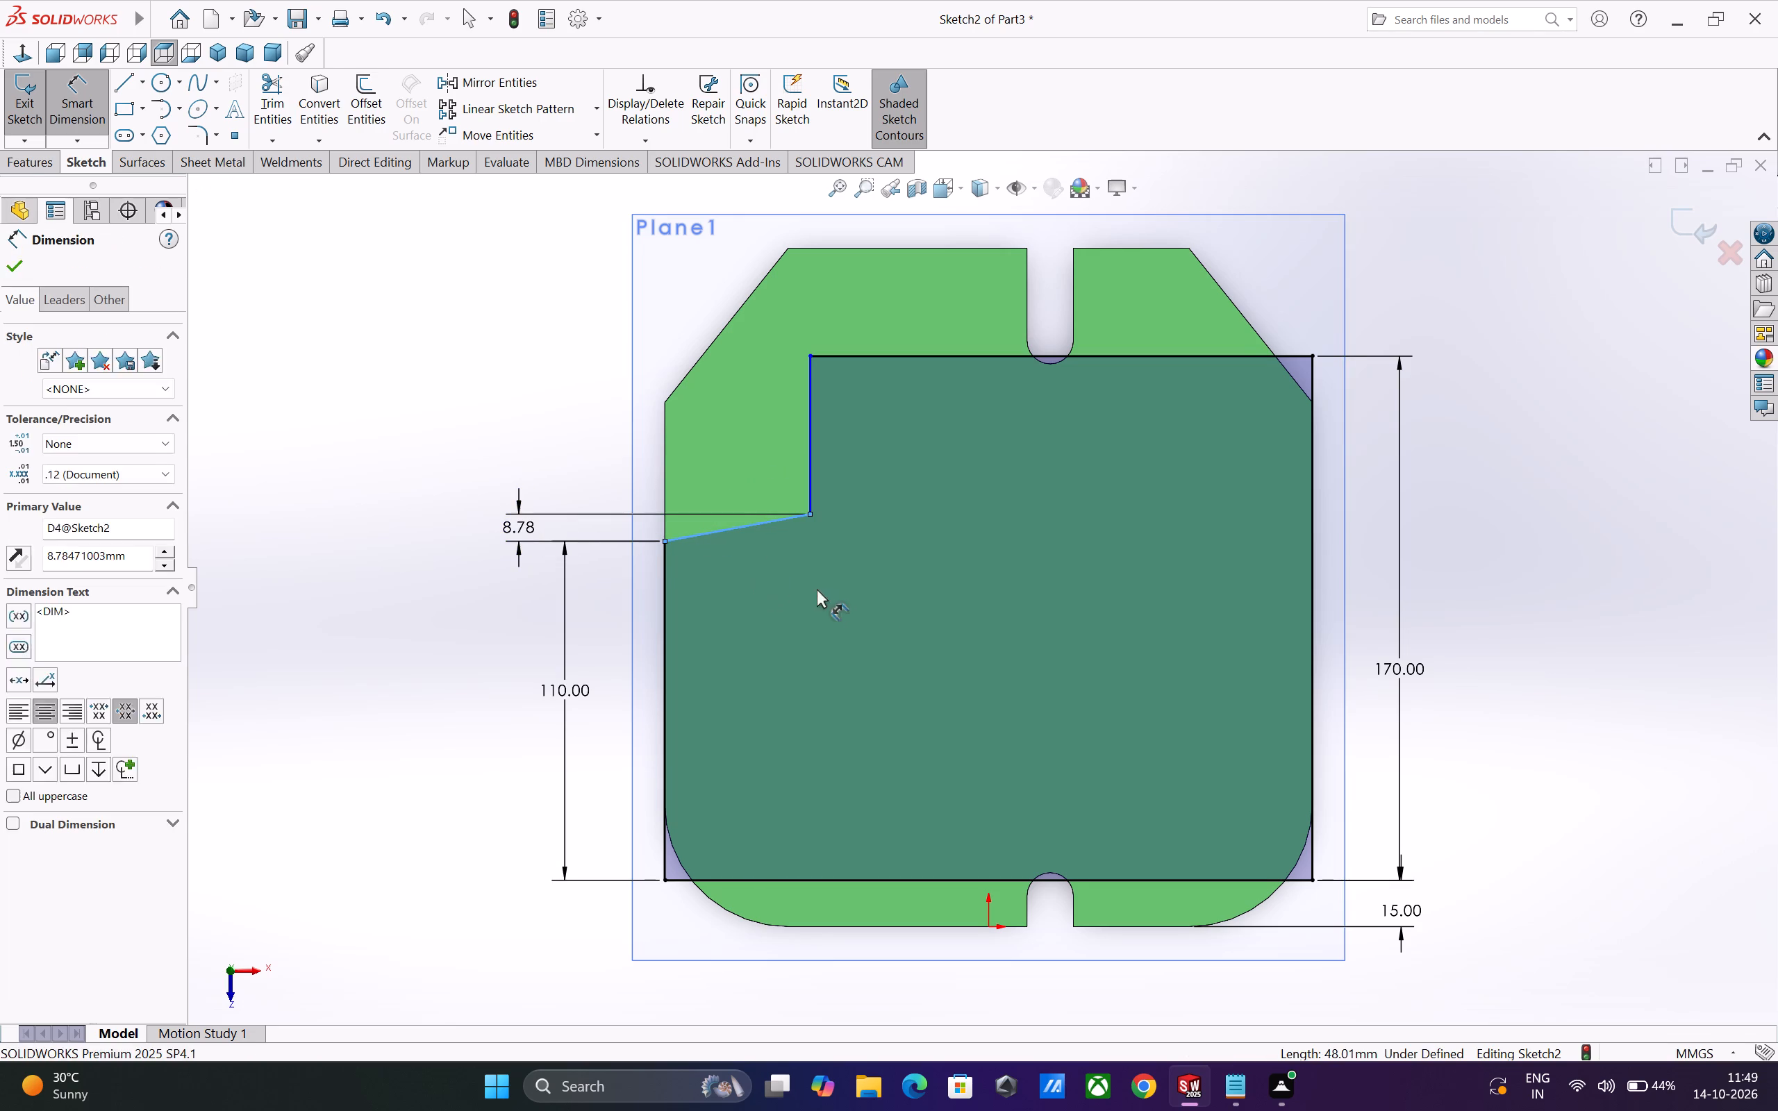
type("32")
key("Return")
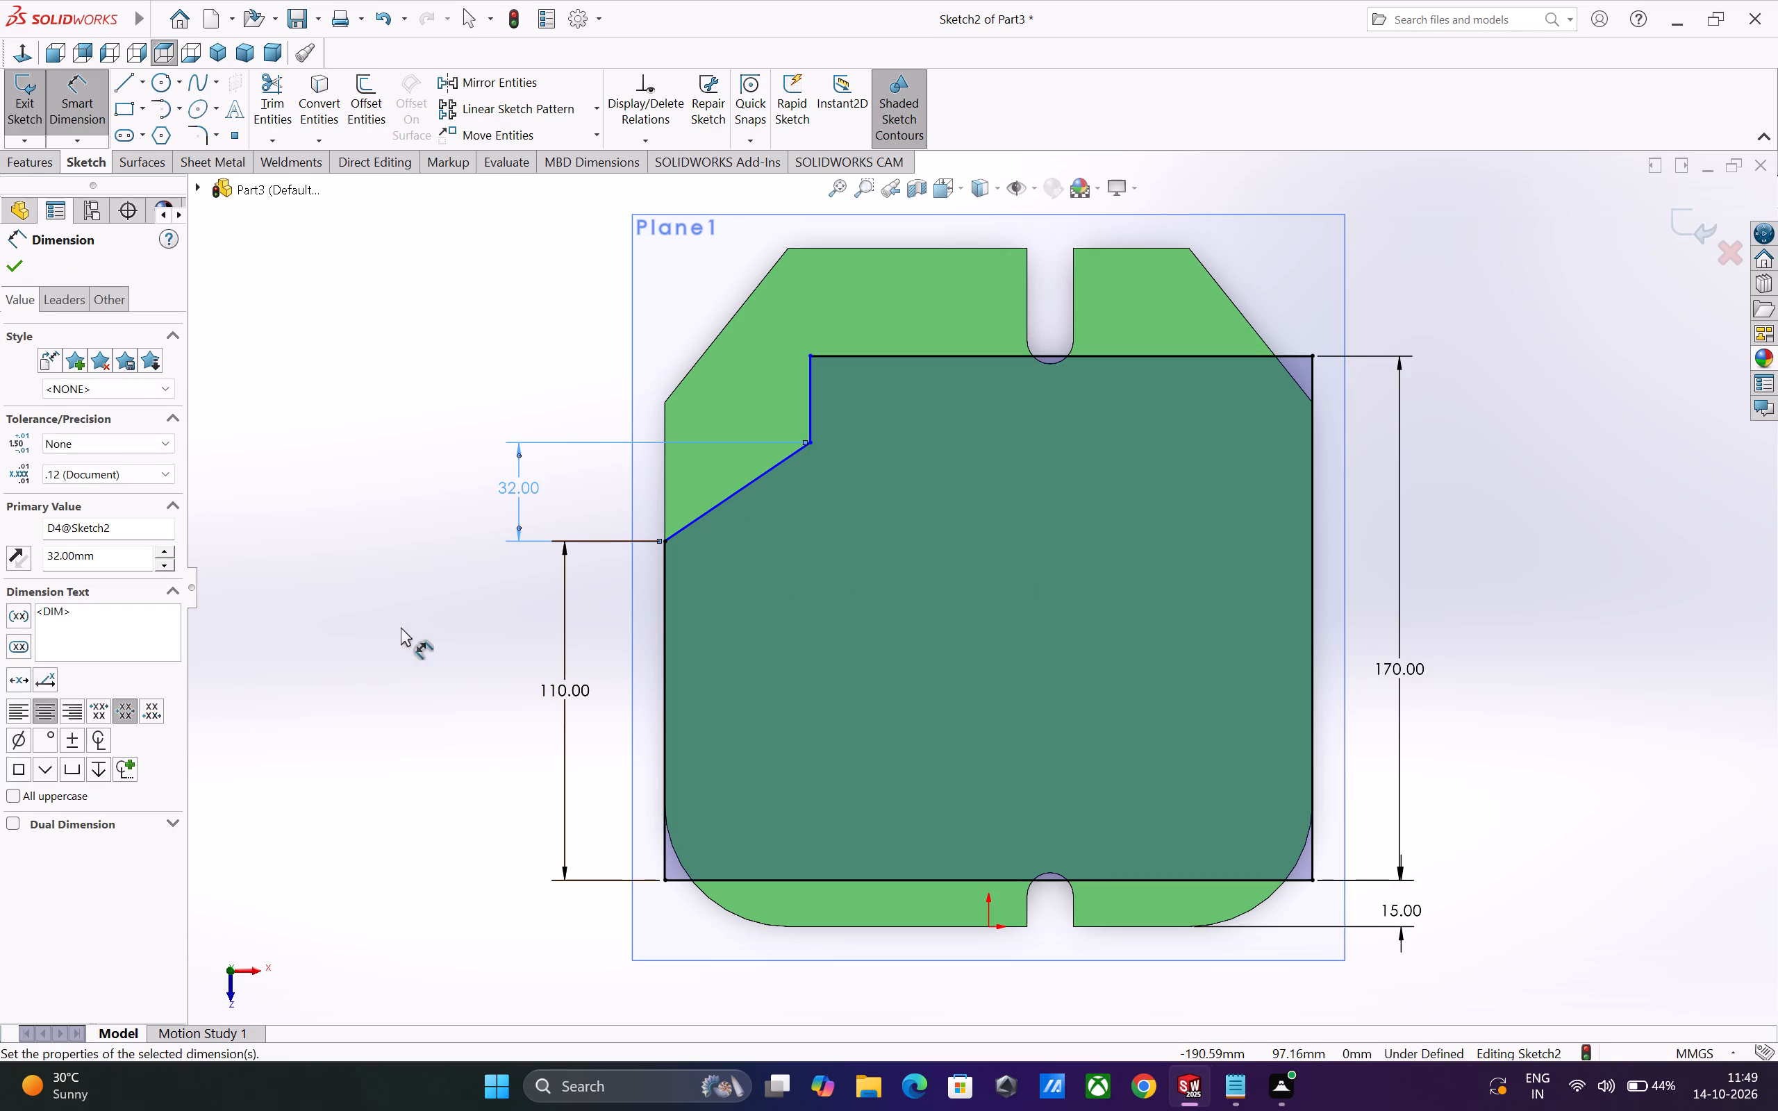
left_click(424, 636)
Dimension the profile's top horizontal line to 165 mm.
scroll(947, 690, "up", 3)
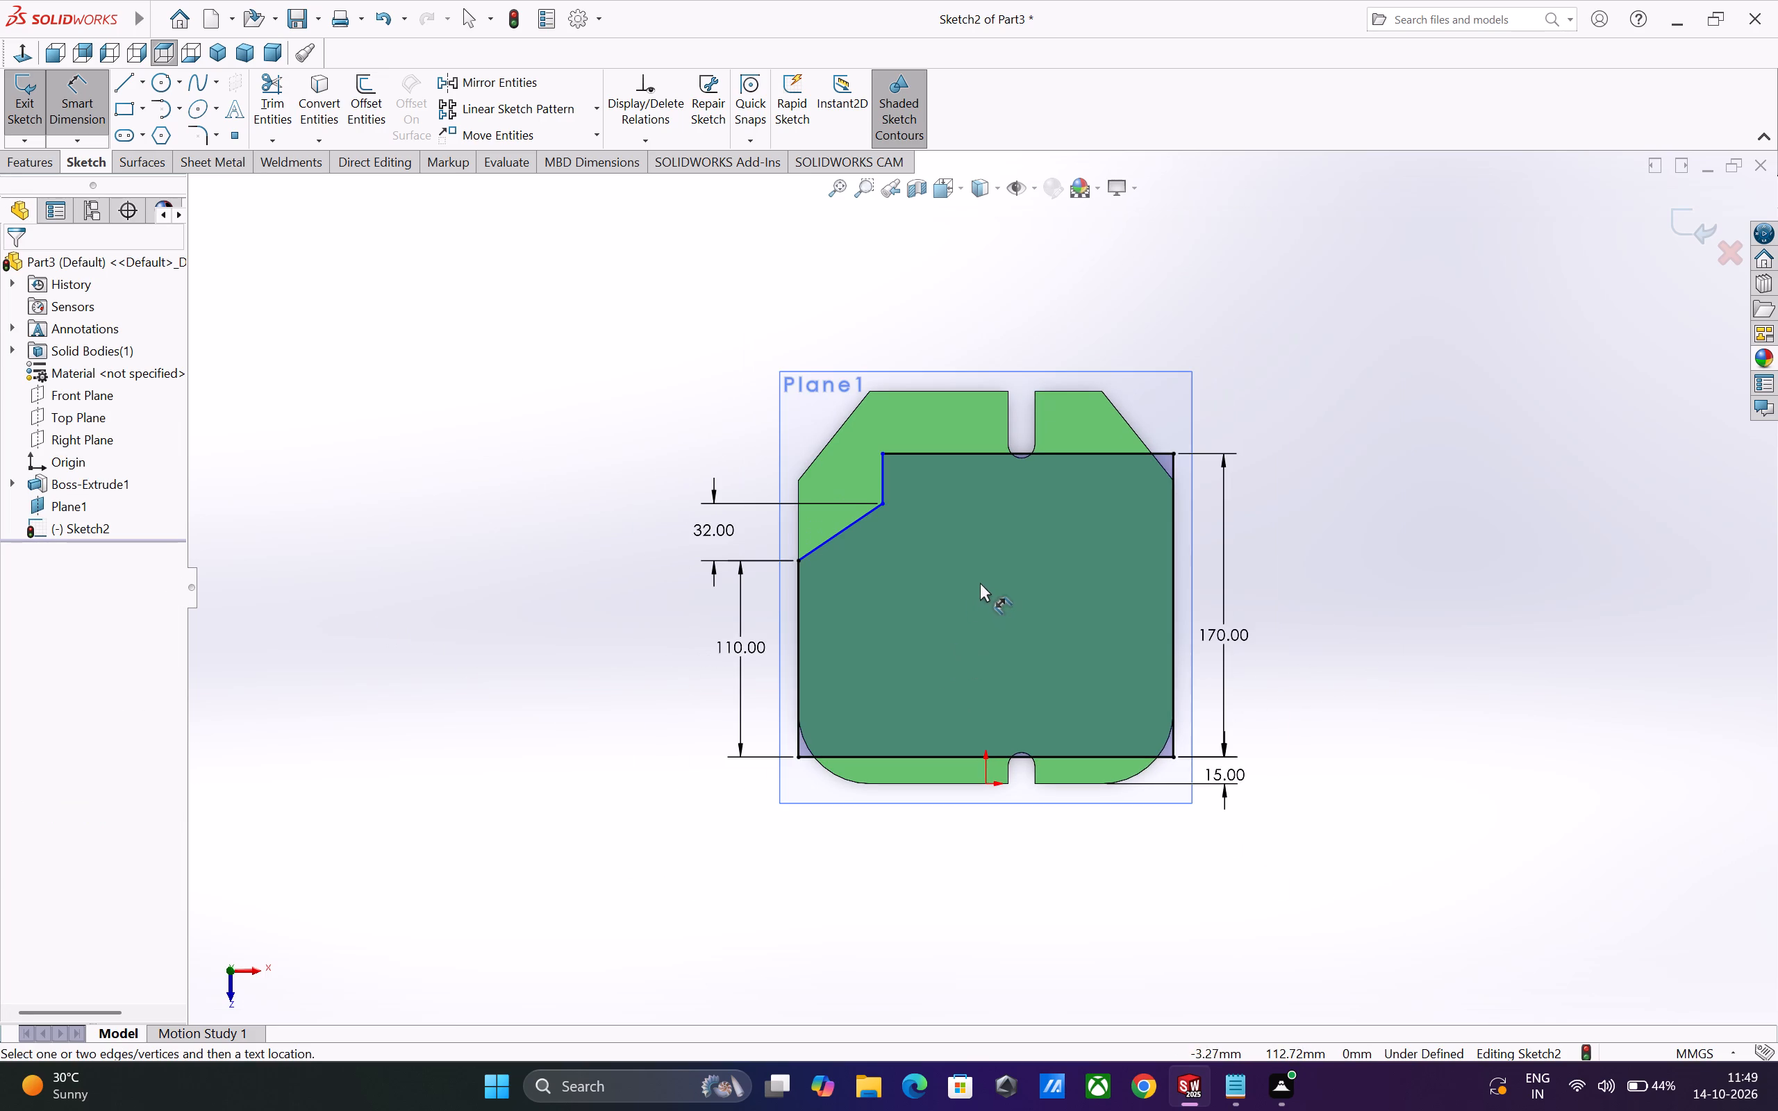
scroll(981, 582, "down", 1)
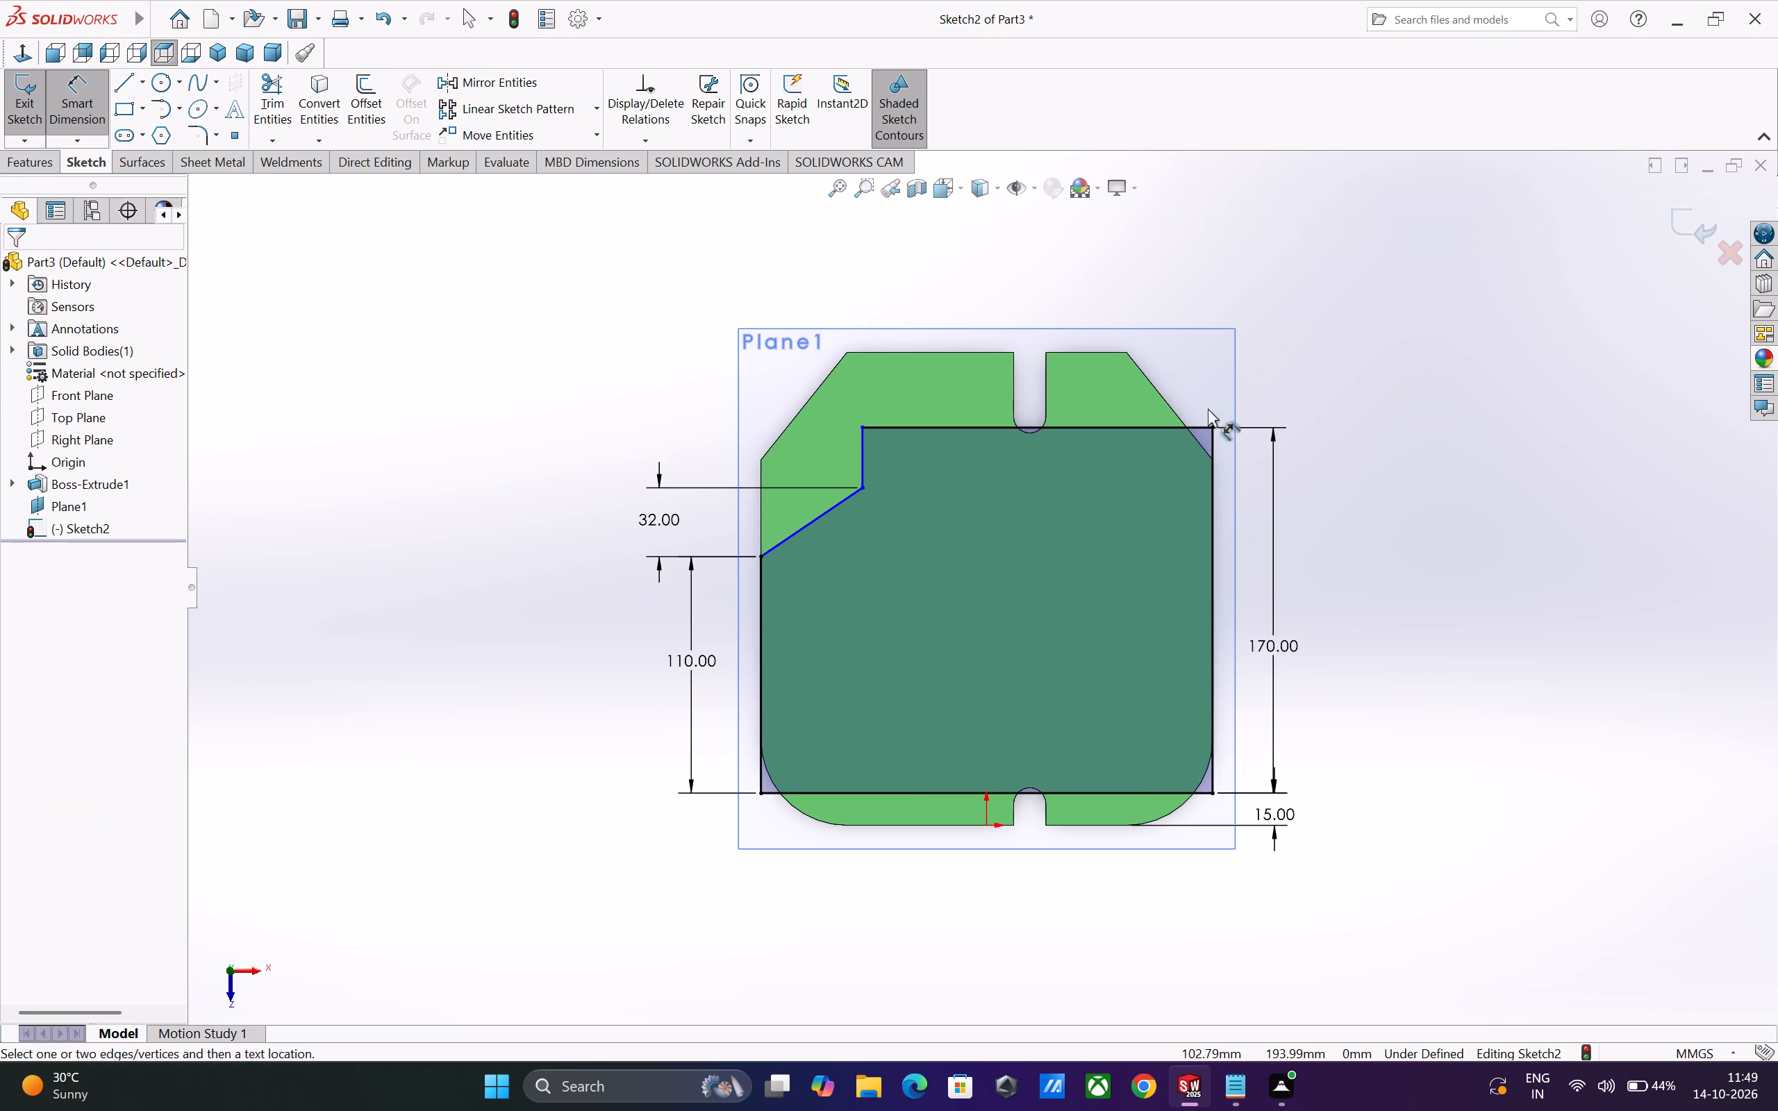
scroll(1143, 308, "up", 1)
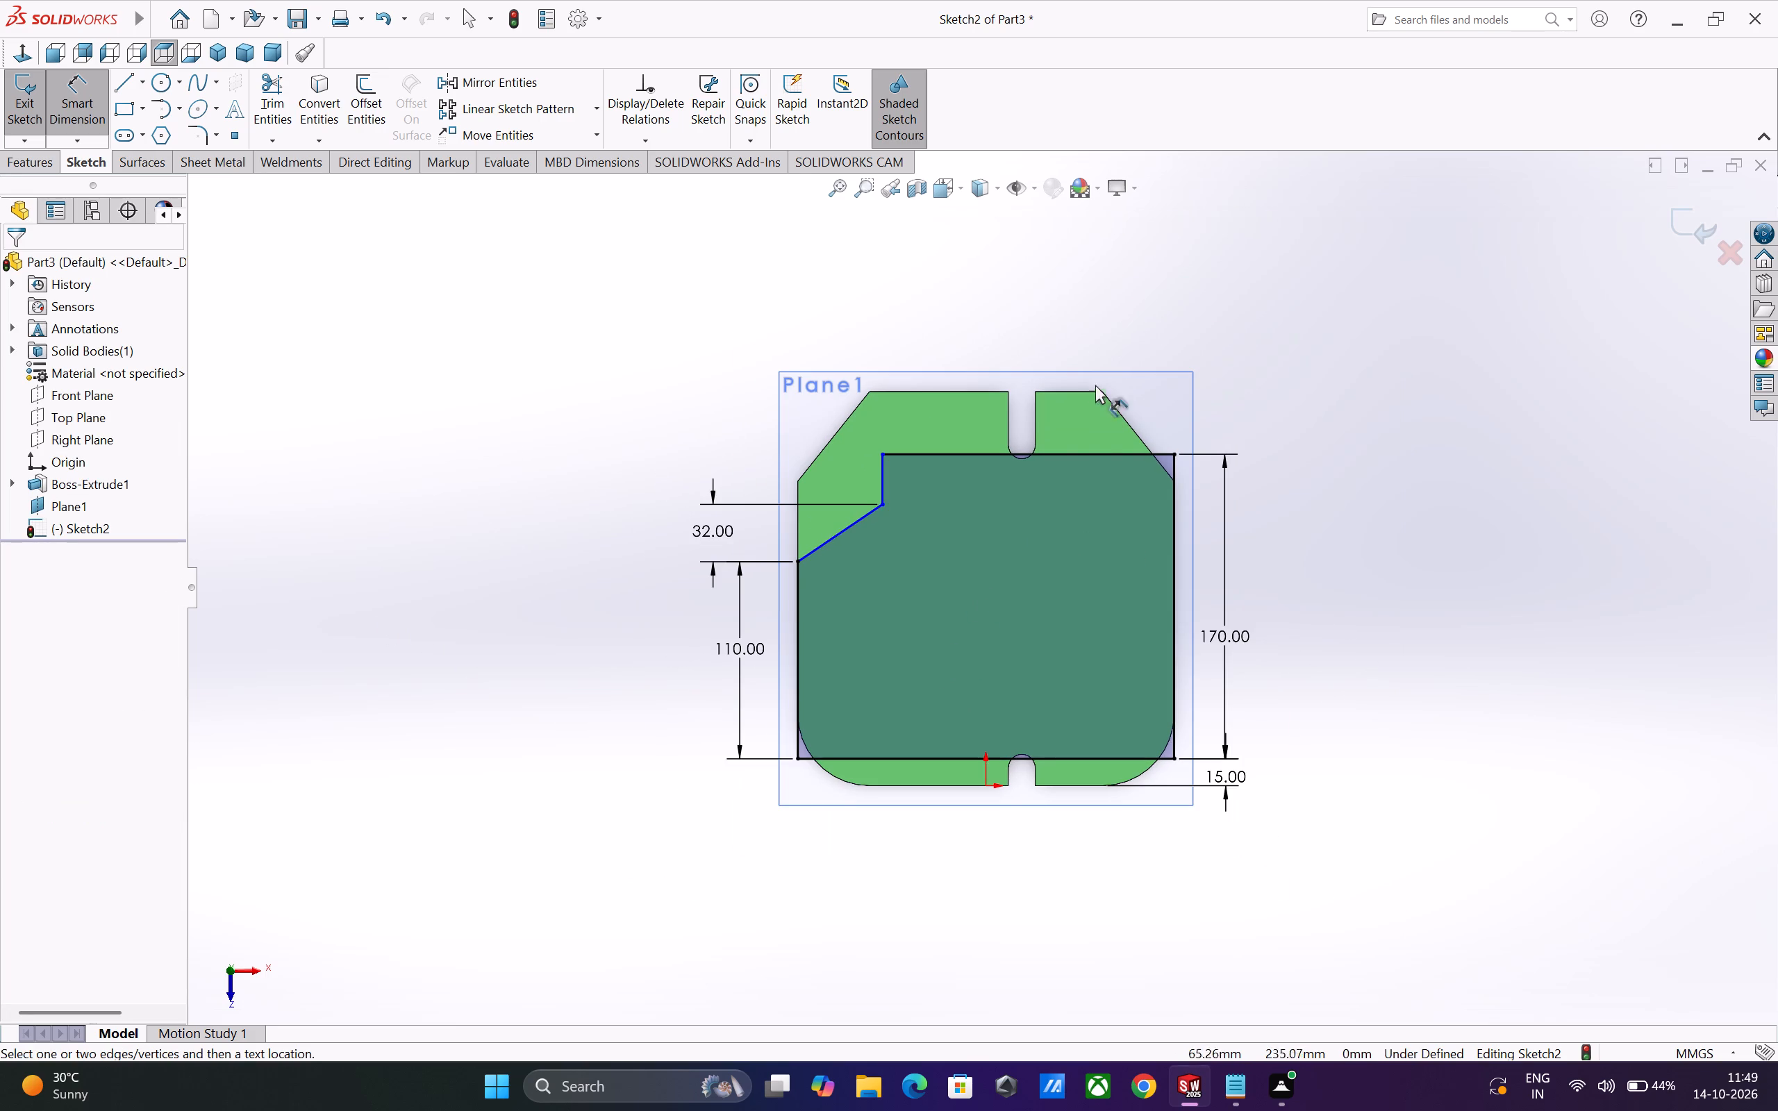
left_click(1079, 451)
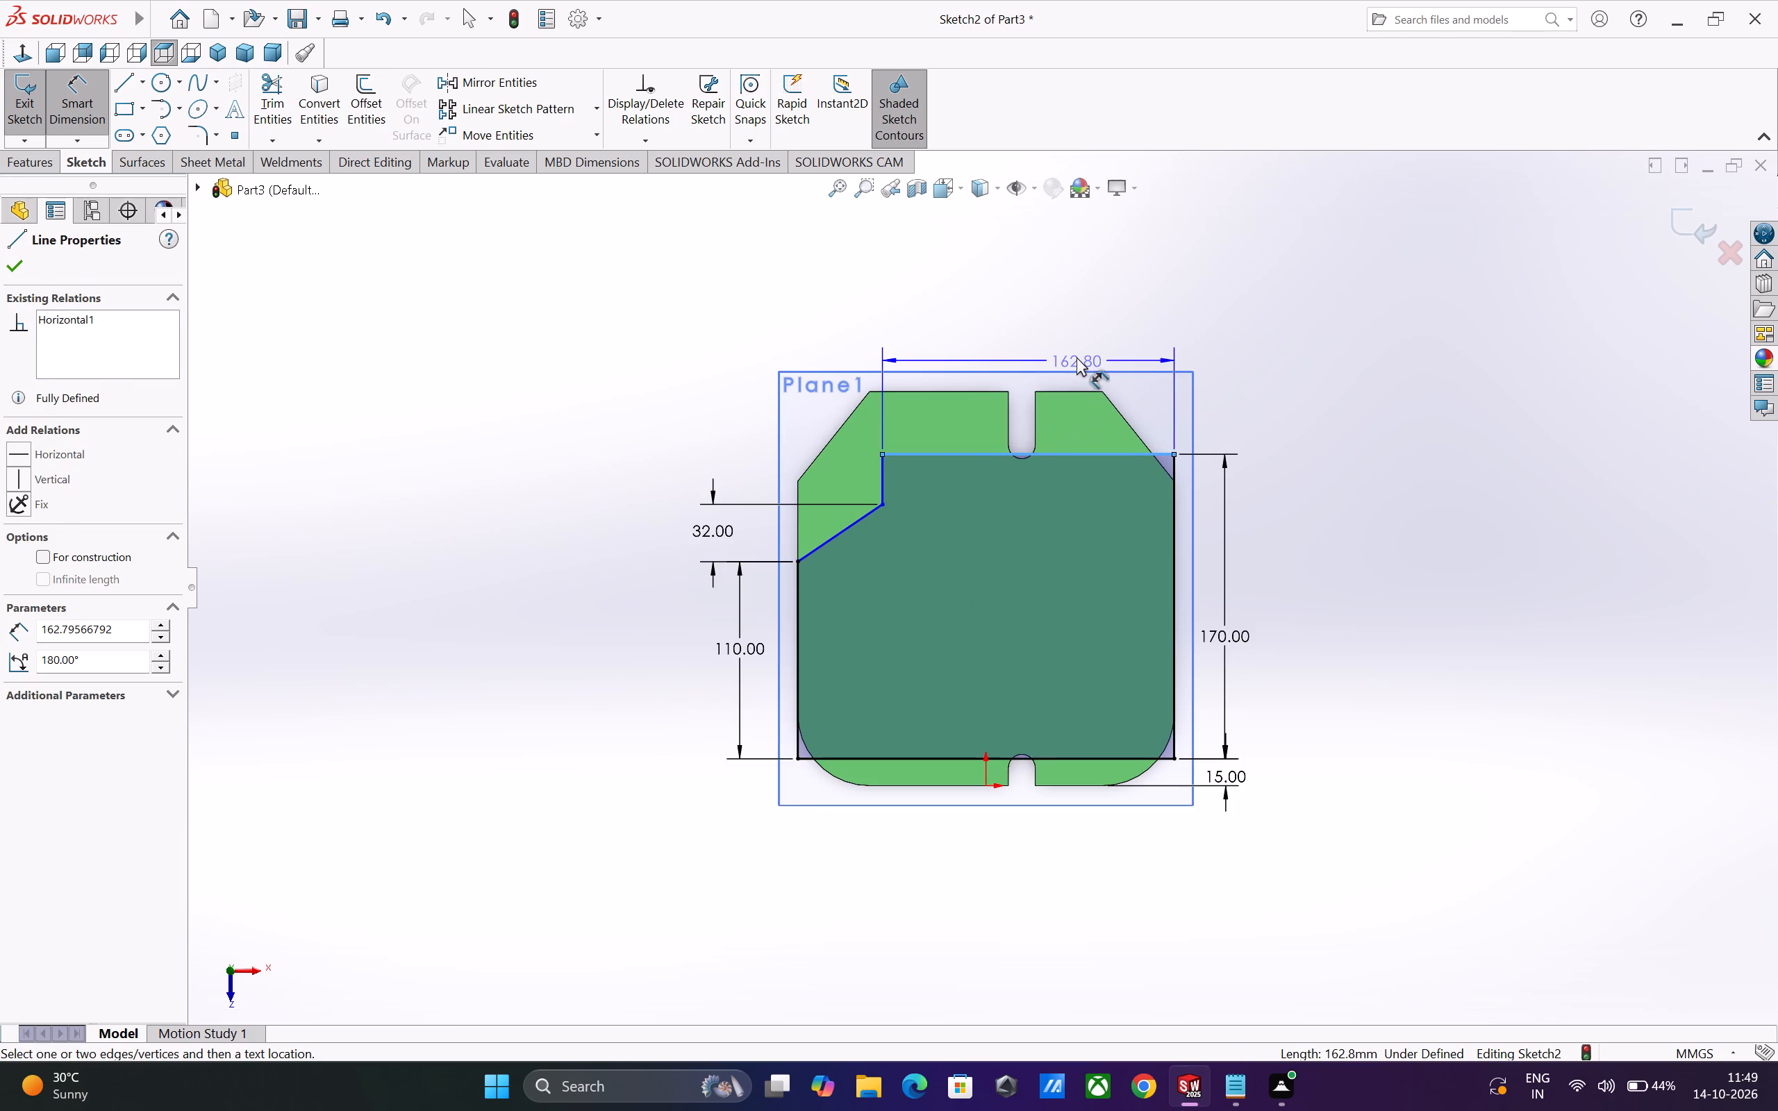
left_click(1077, 357)
key("1")
type("65")
key("Return")
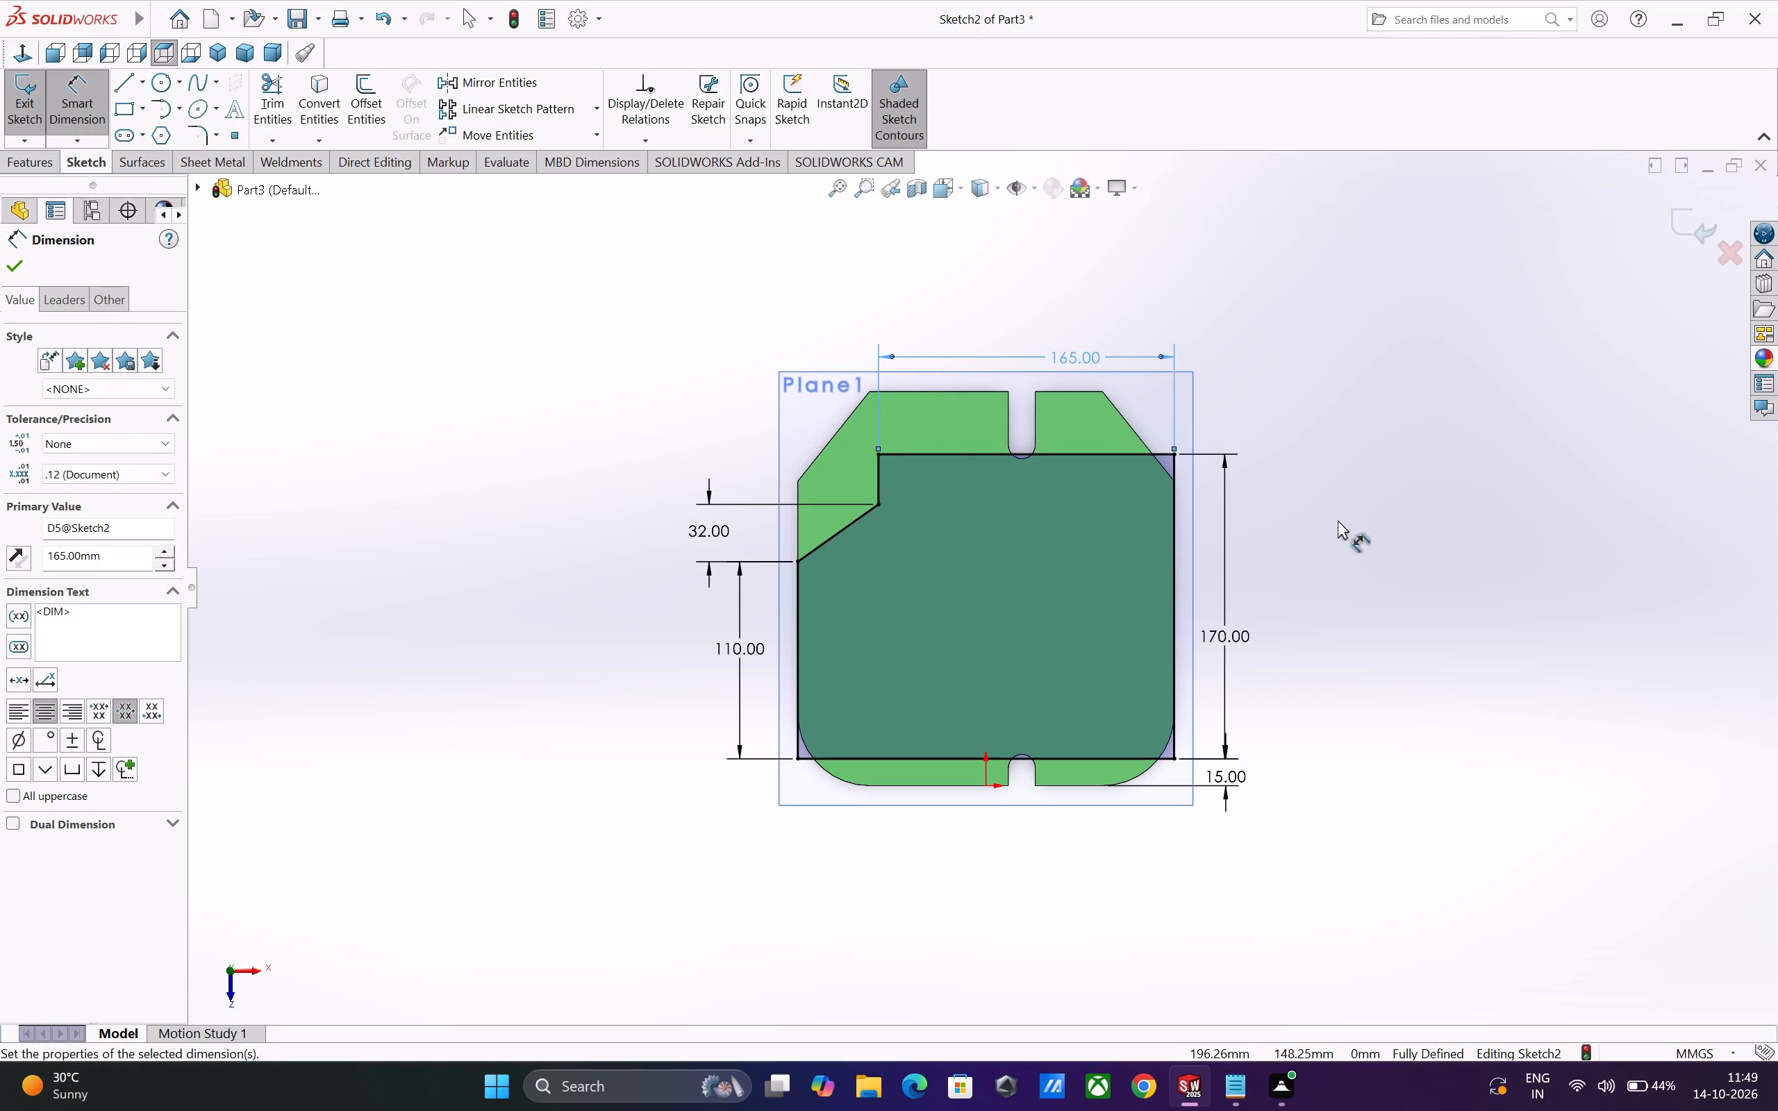
left_click(1313, 532)
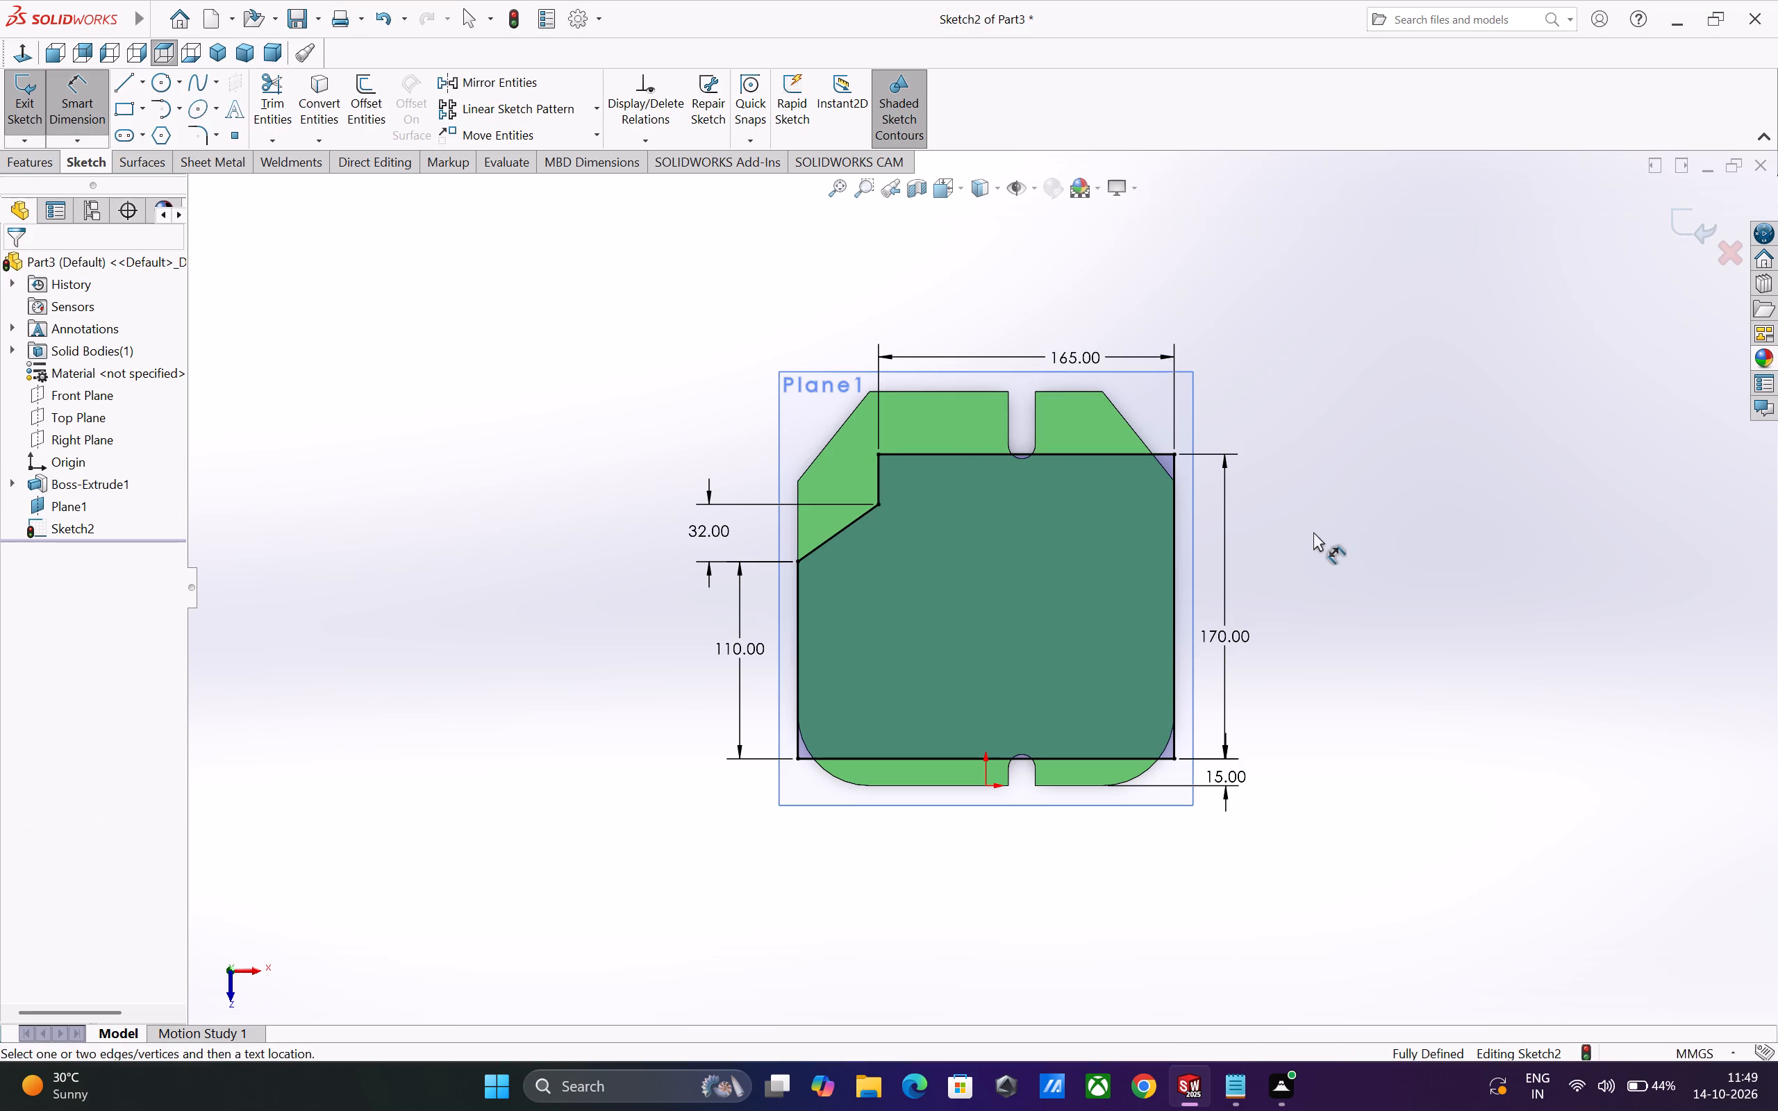
Fillet the profile's two bottom corners, its top-right corner and the lower end of its sloped line with a 10 mm radius.
scroll(1123, 517, "up", 2)
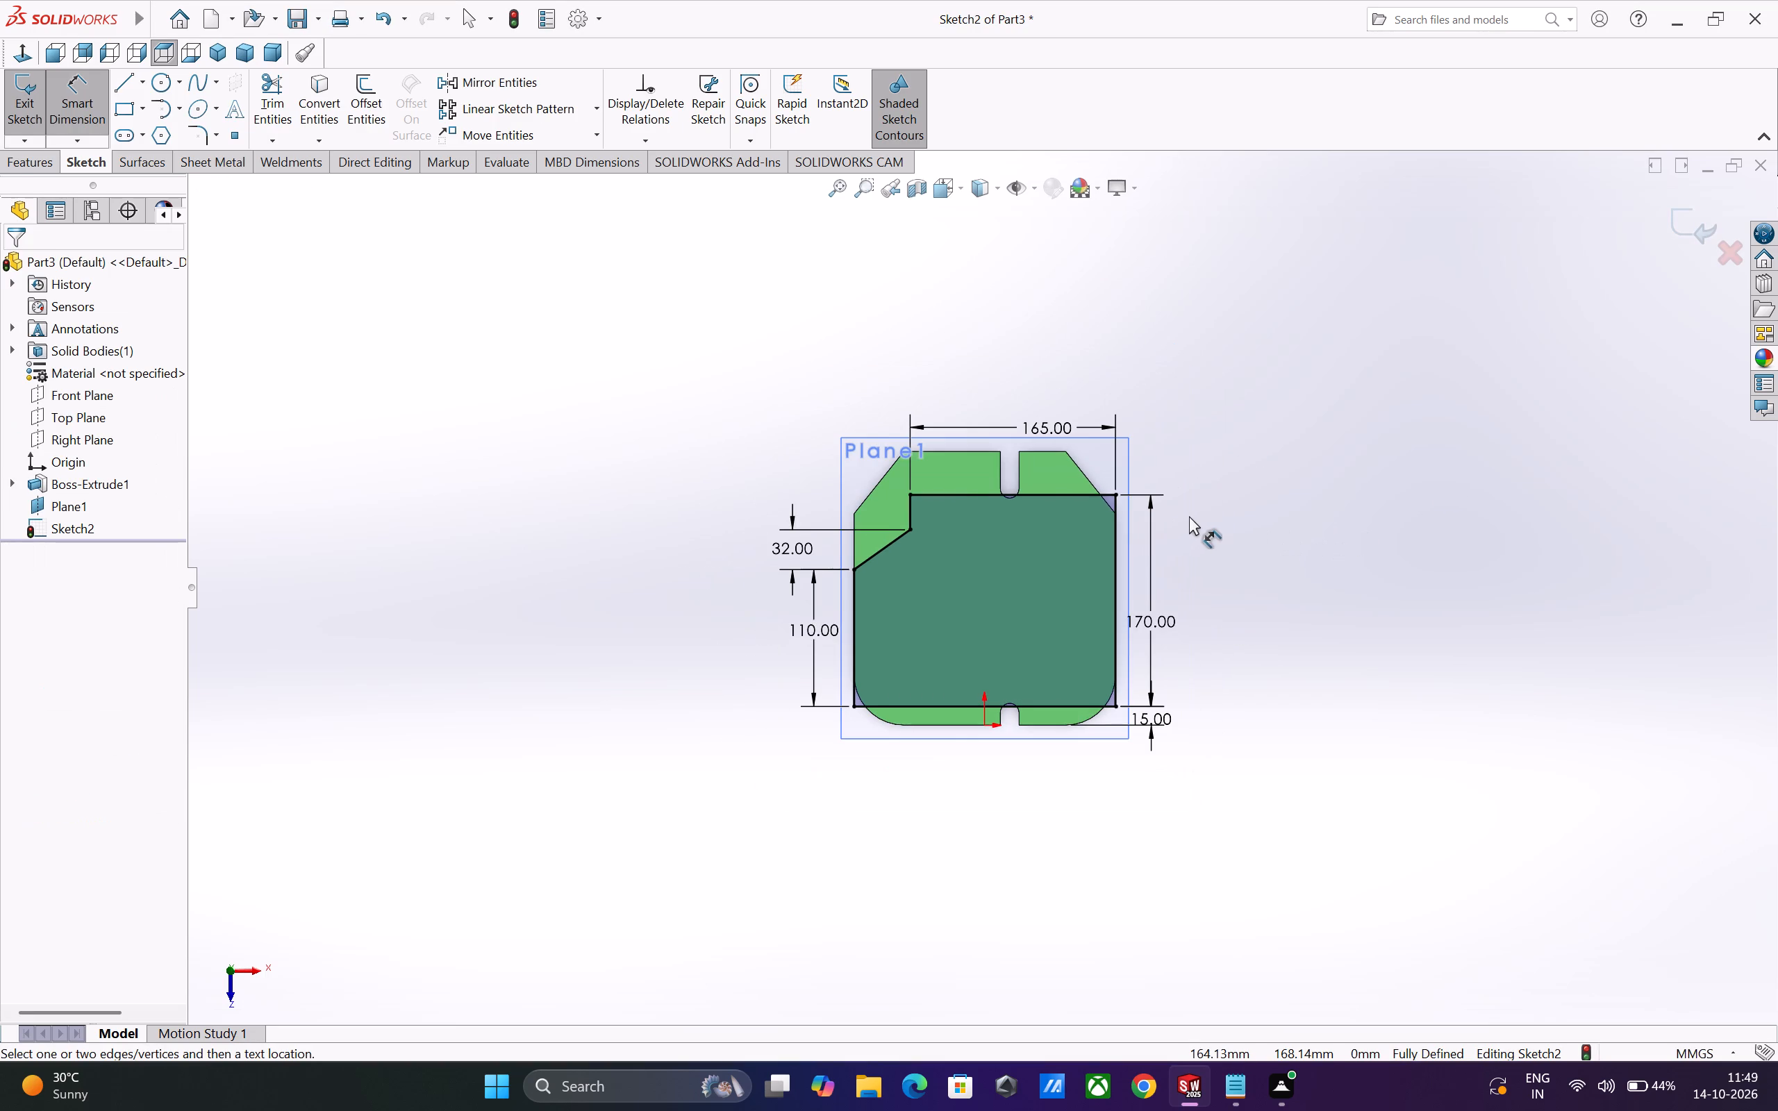
scroll(1189, 516, "down", 2)
scroll(977, 636, "down", 1)
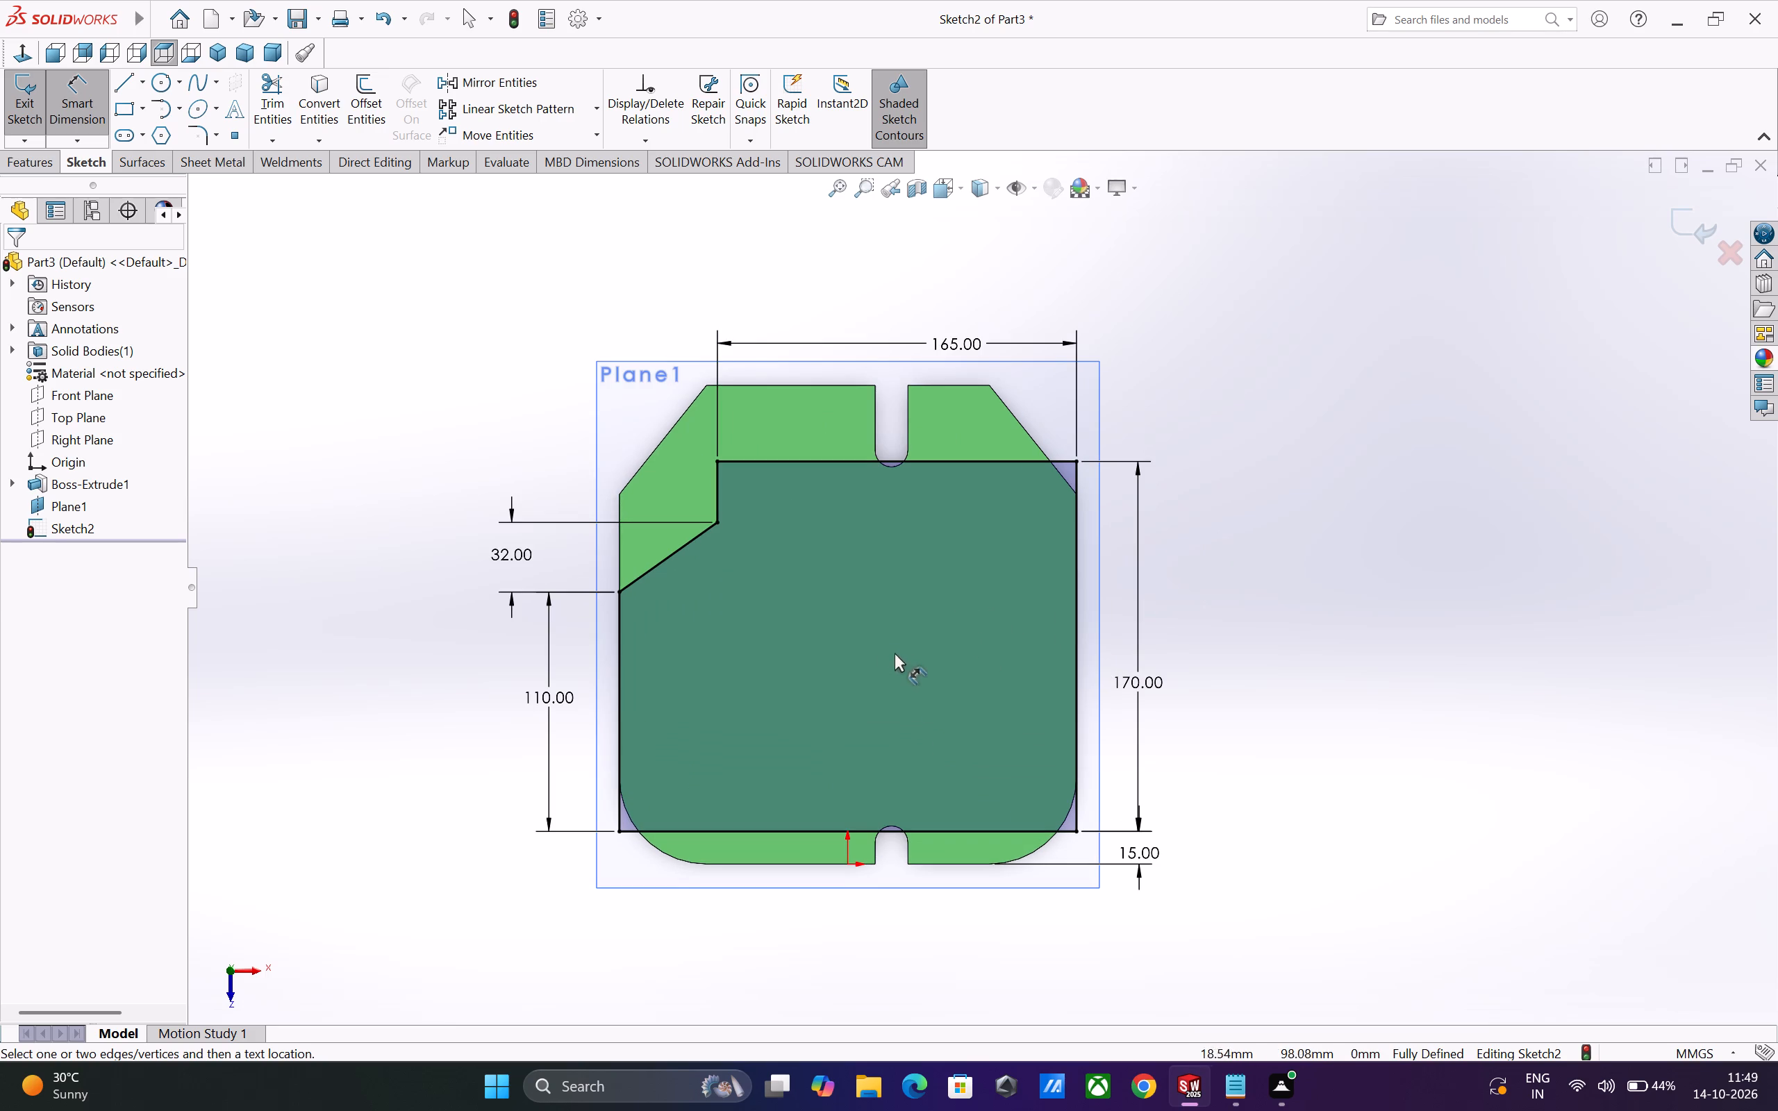
left_click(197, 141)
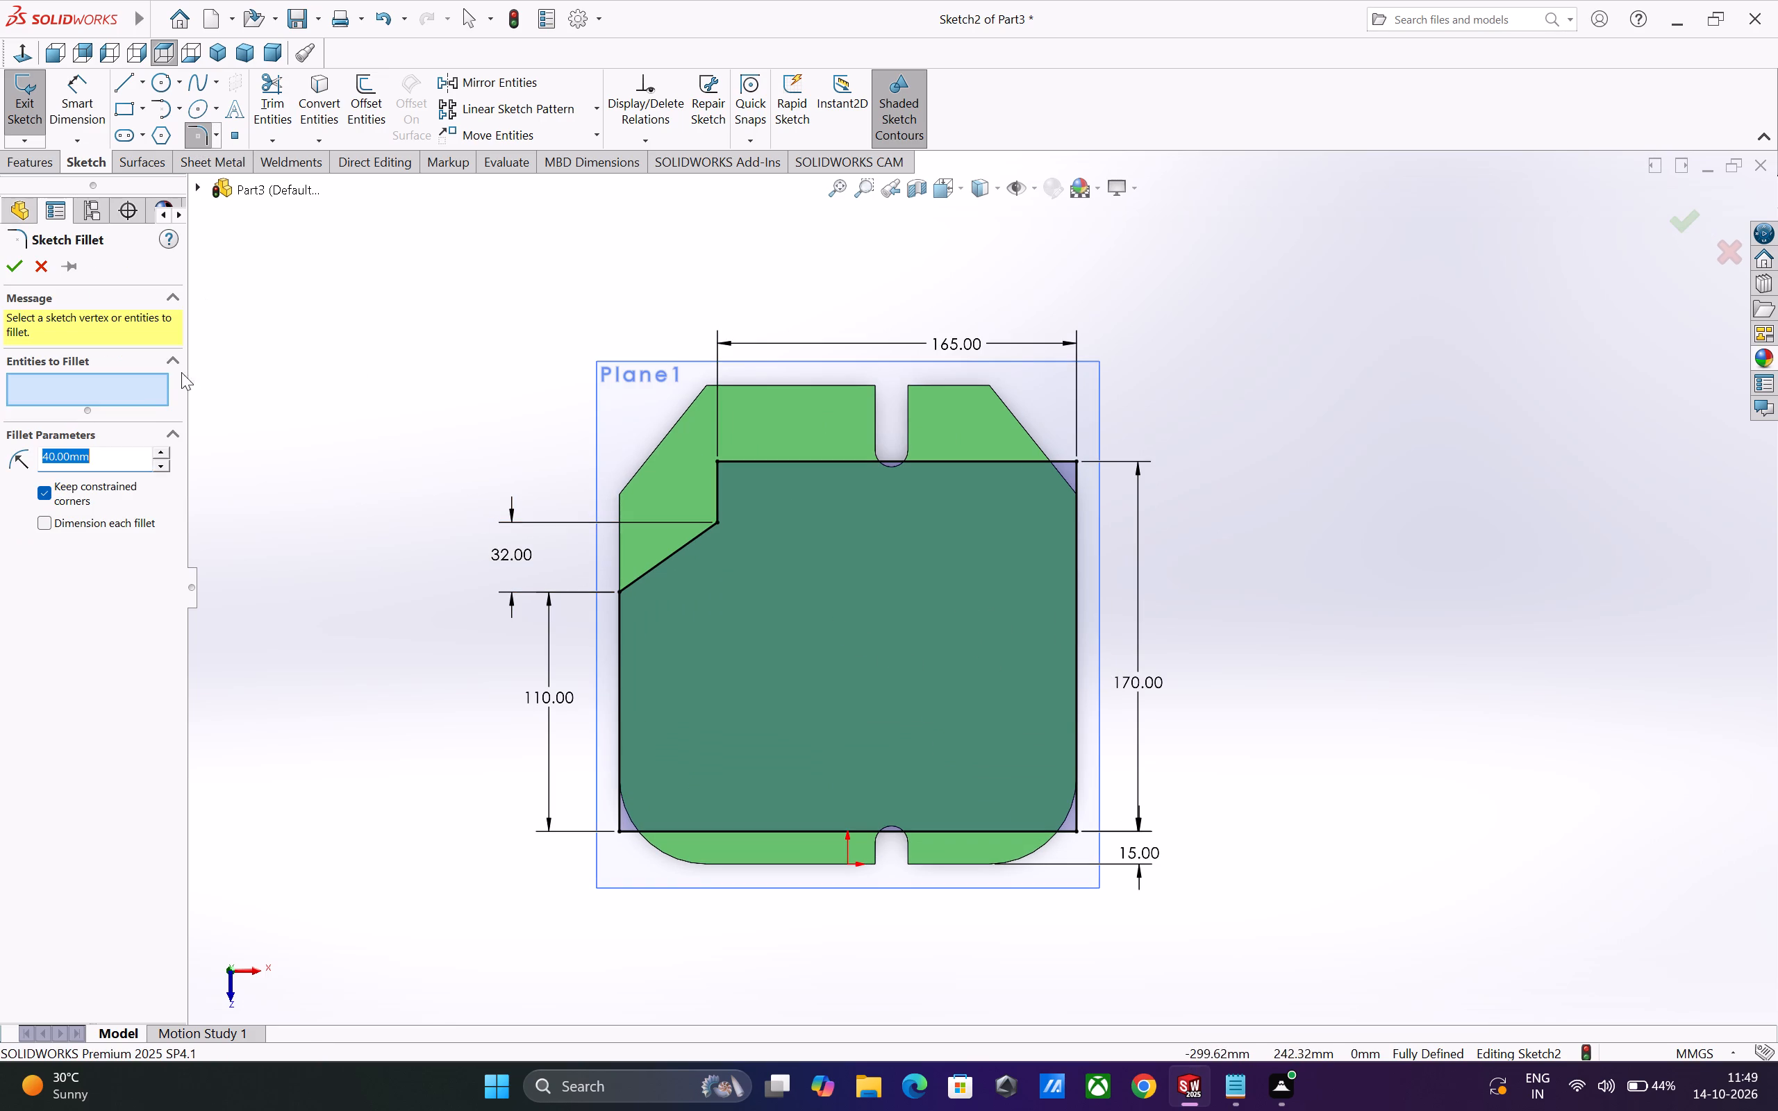
type("1o")
key("Return")
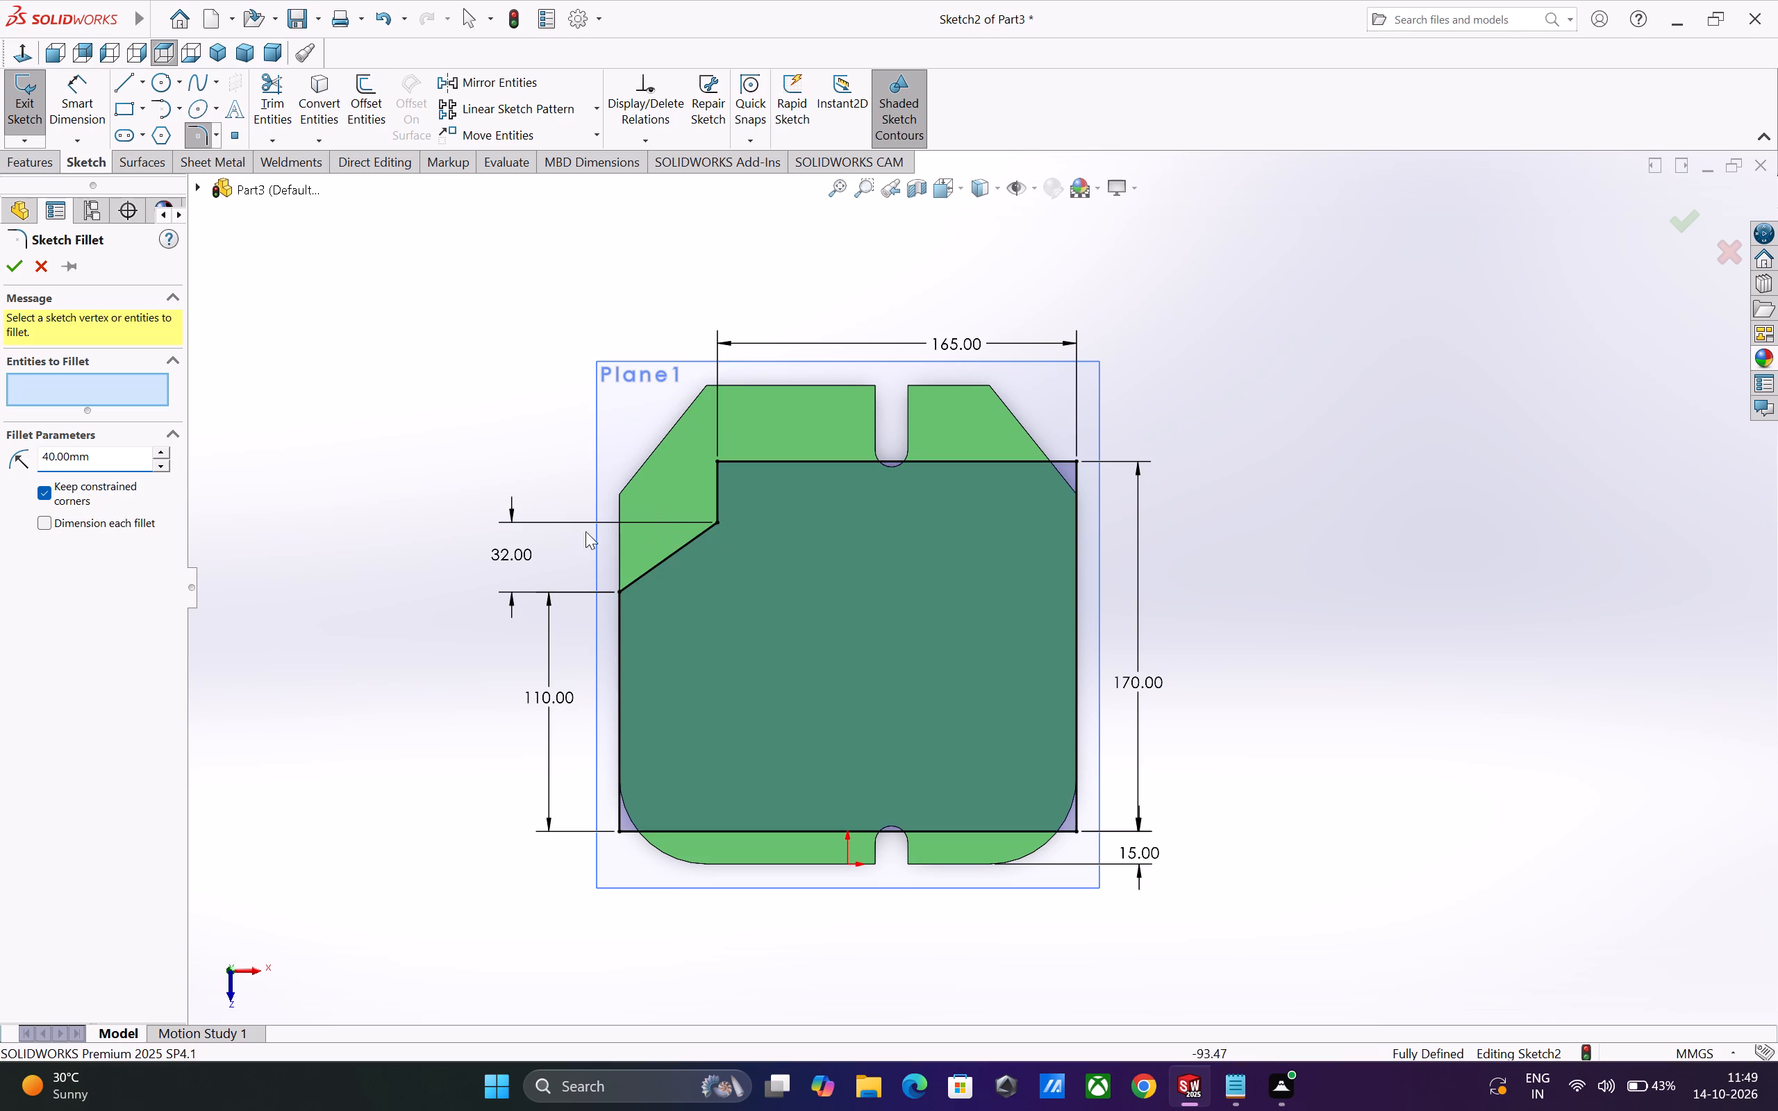
left_click(617, 830)
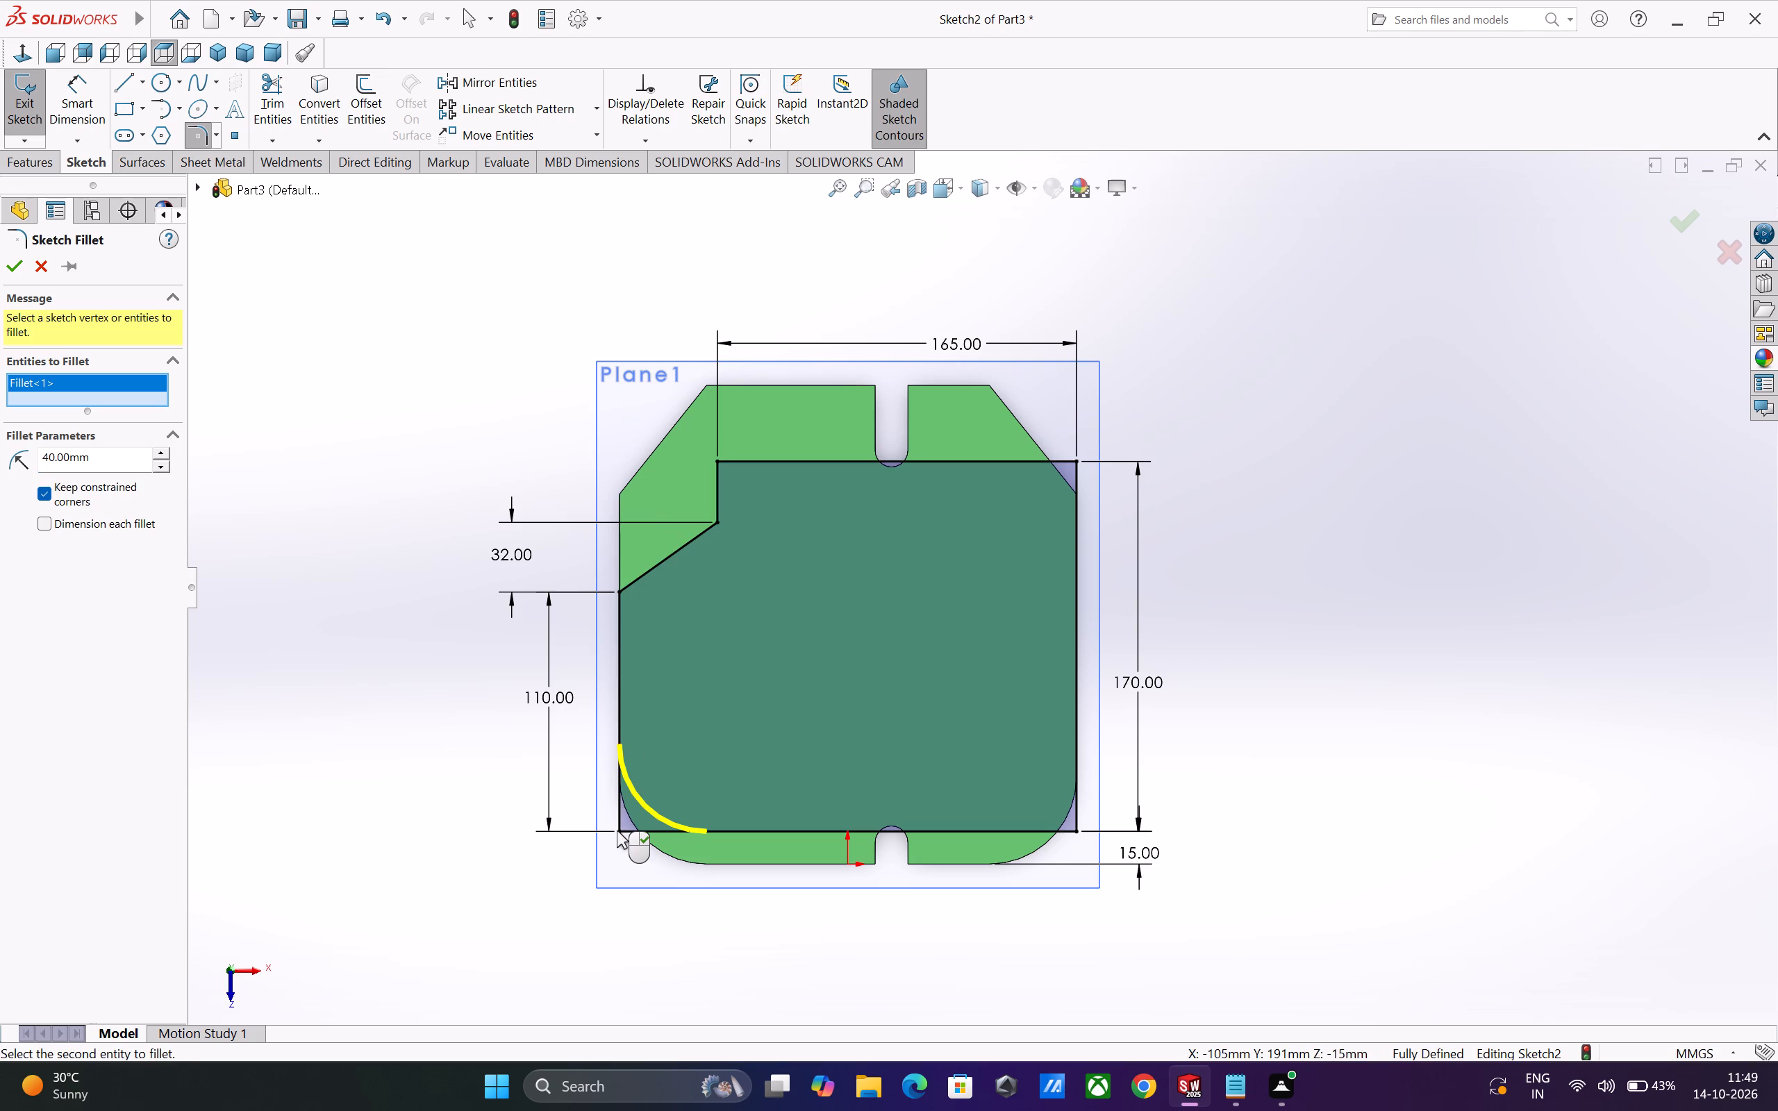
double_click(98, 459)
key("1")
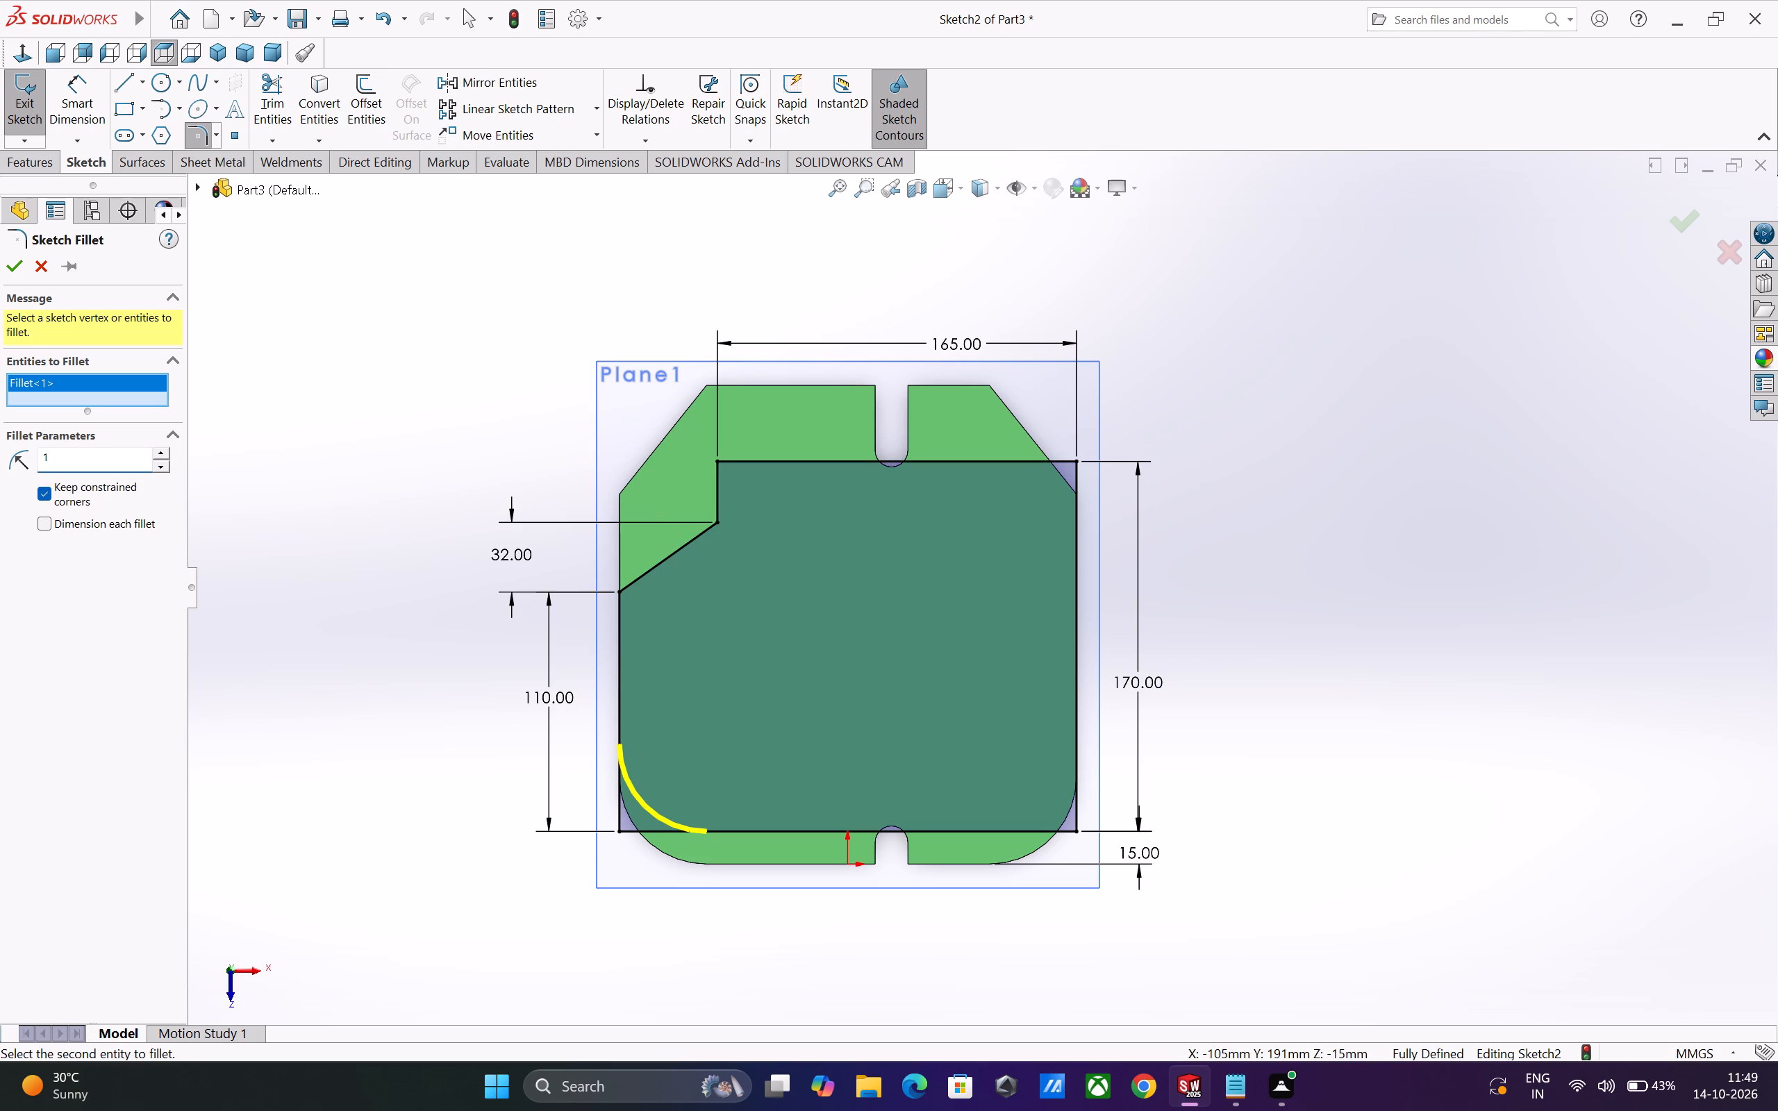
key("0")
key("Return")
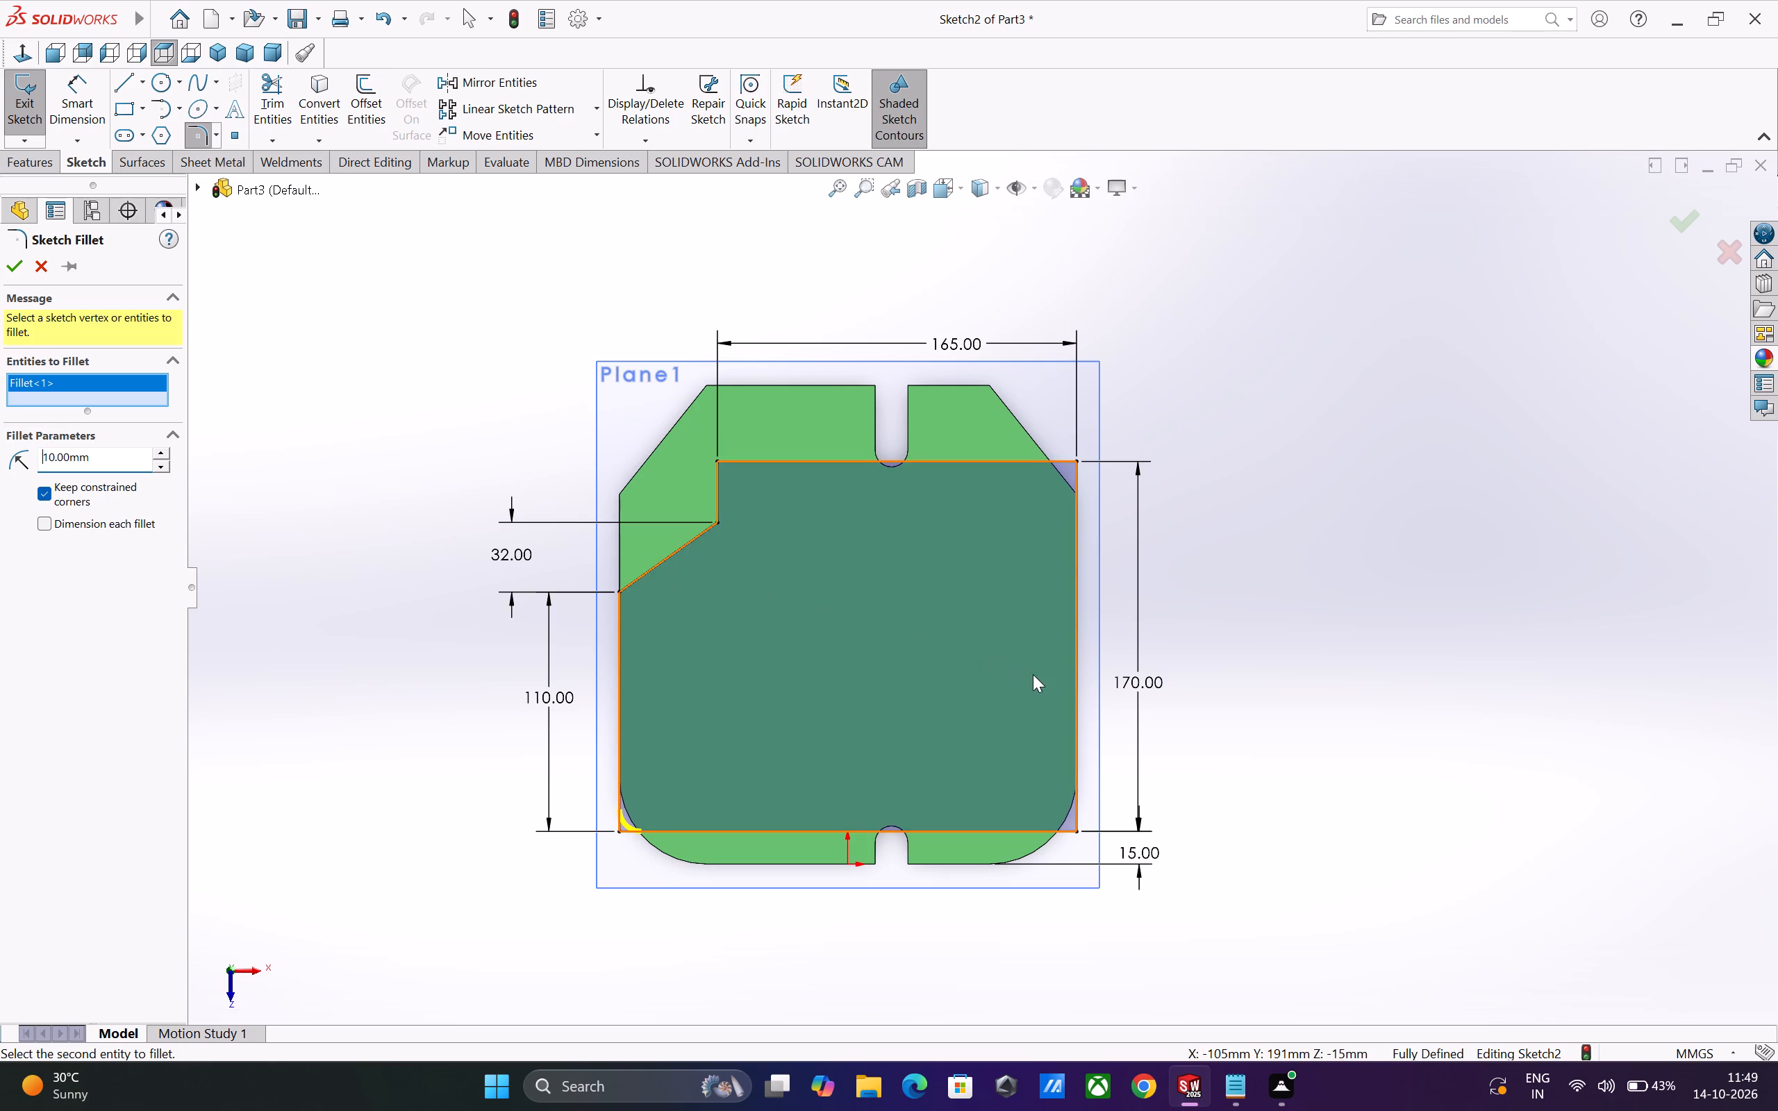
scroll(1033, 674, "down", 2)
left_click(1091, 889)
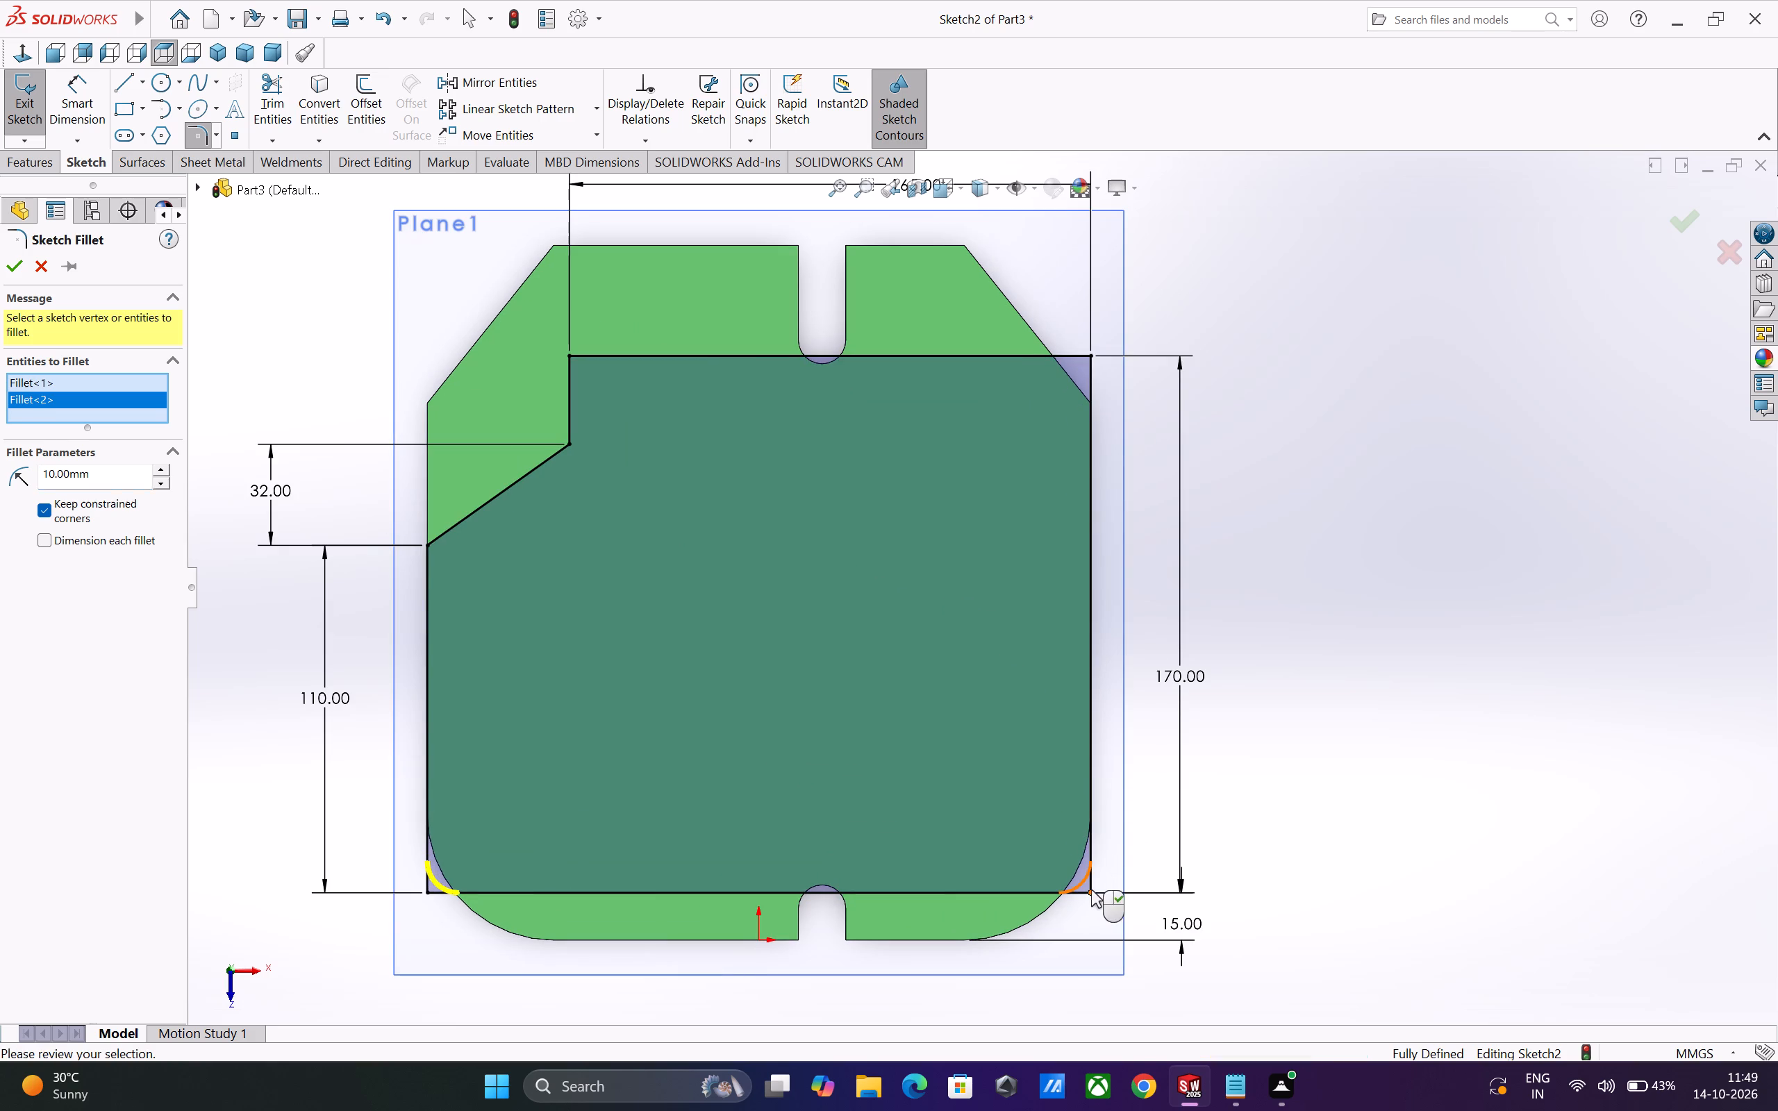
left_click(1095, 358)
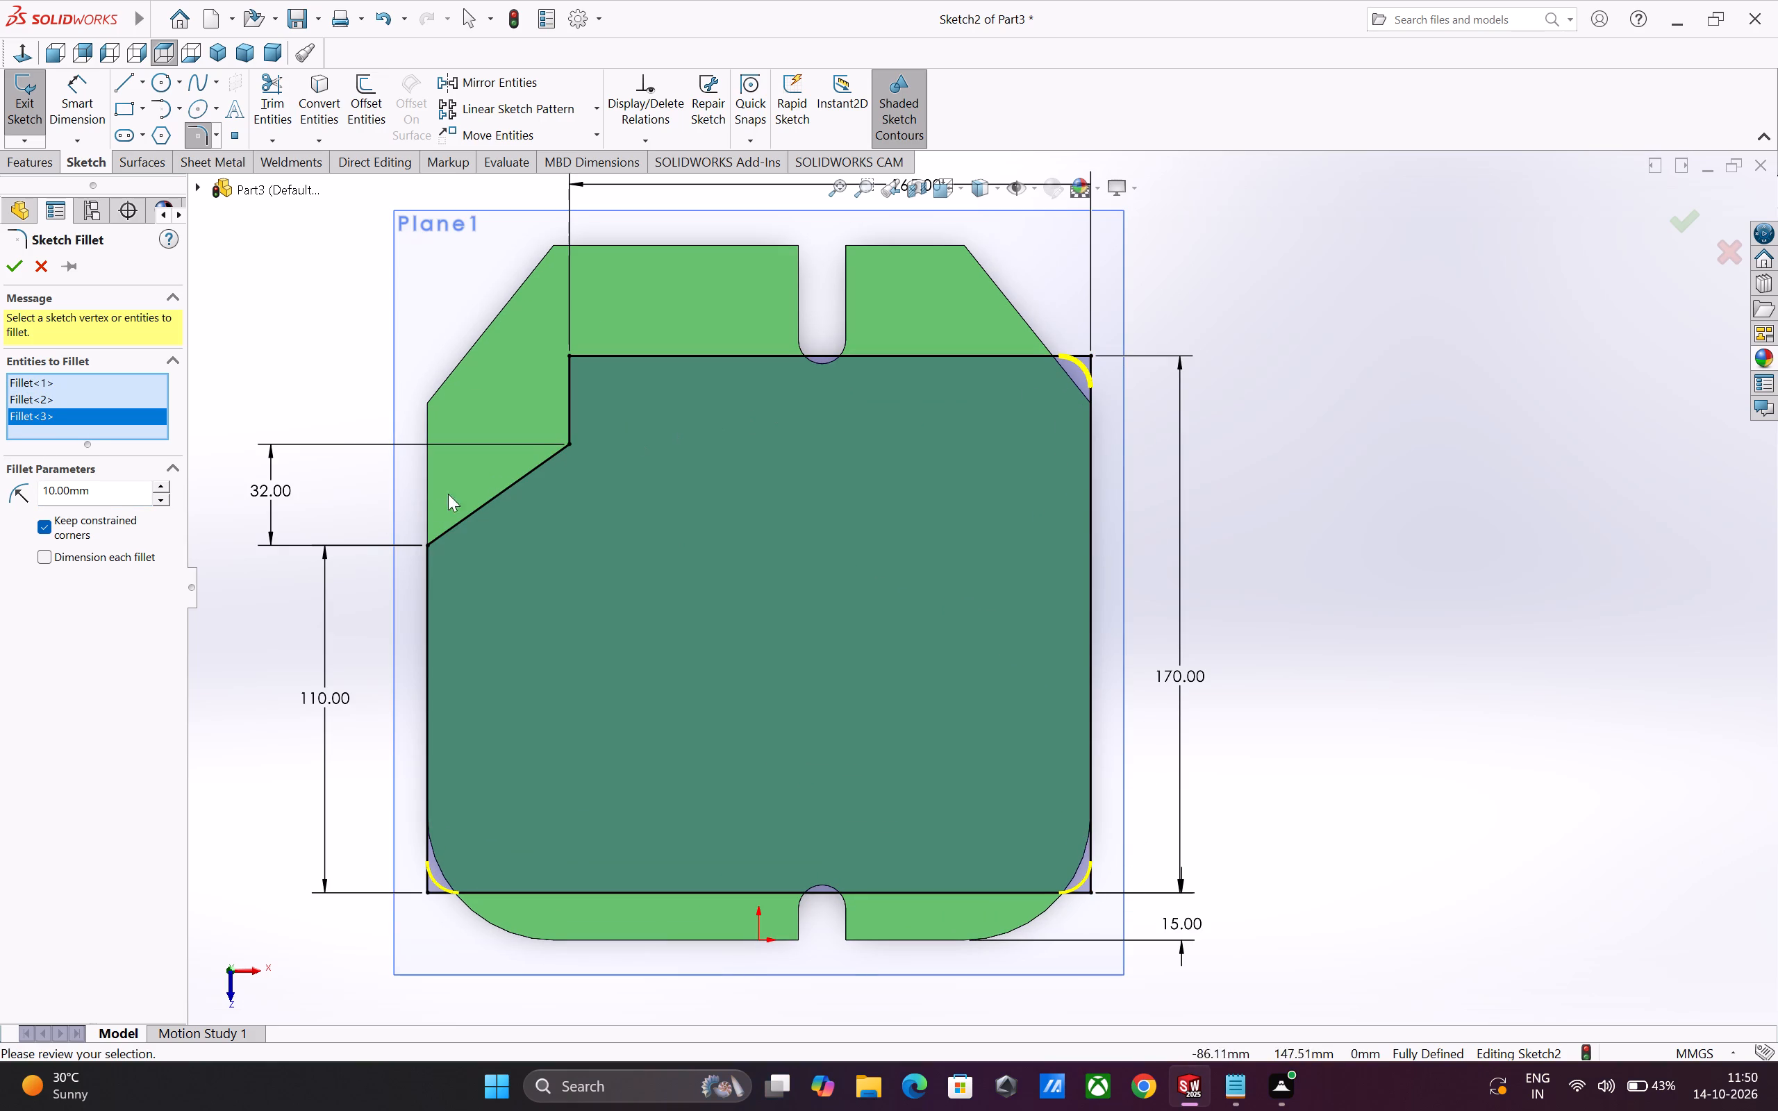
left_click(429, 542)
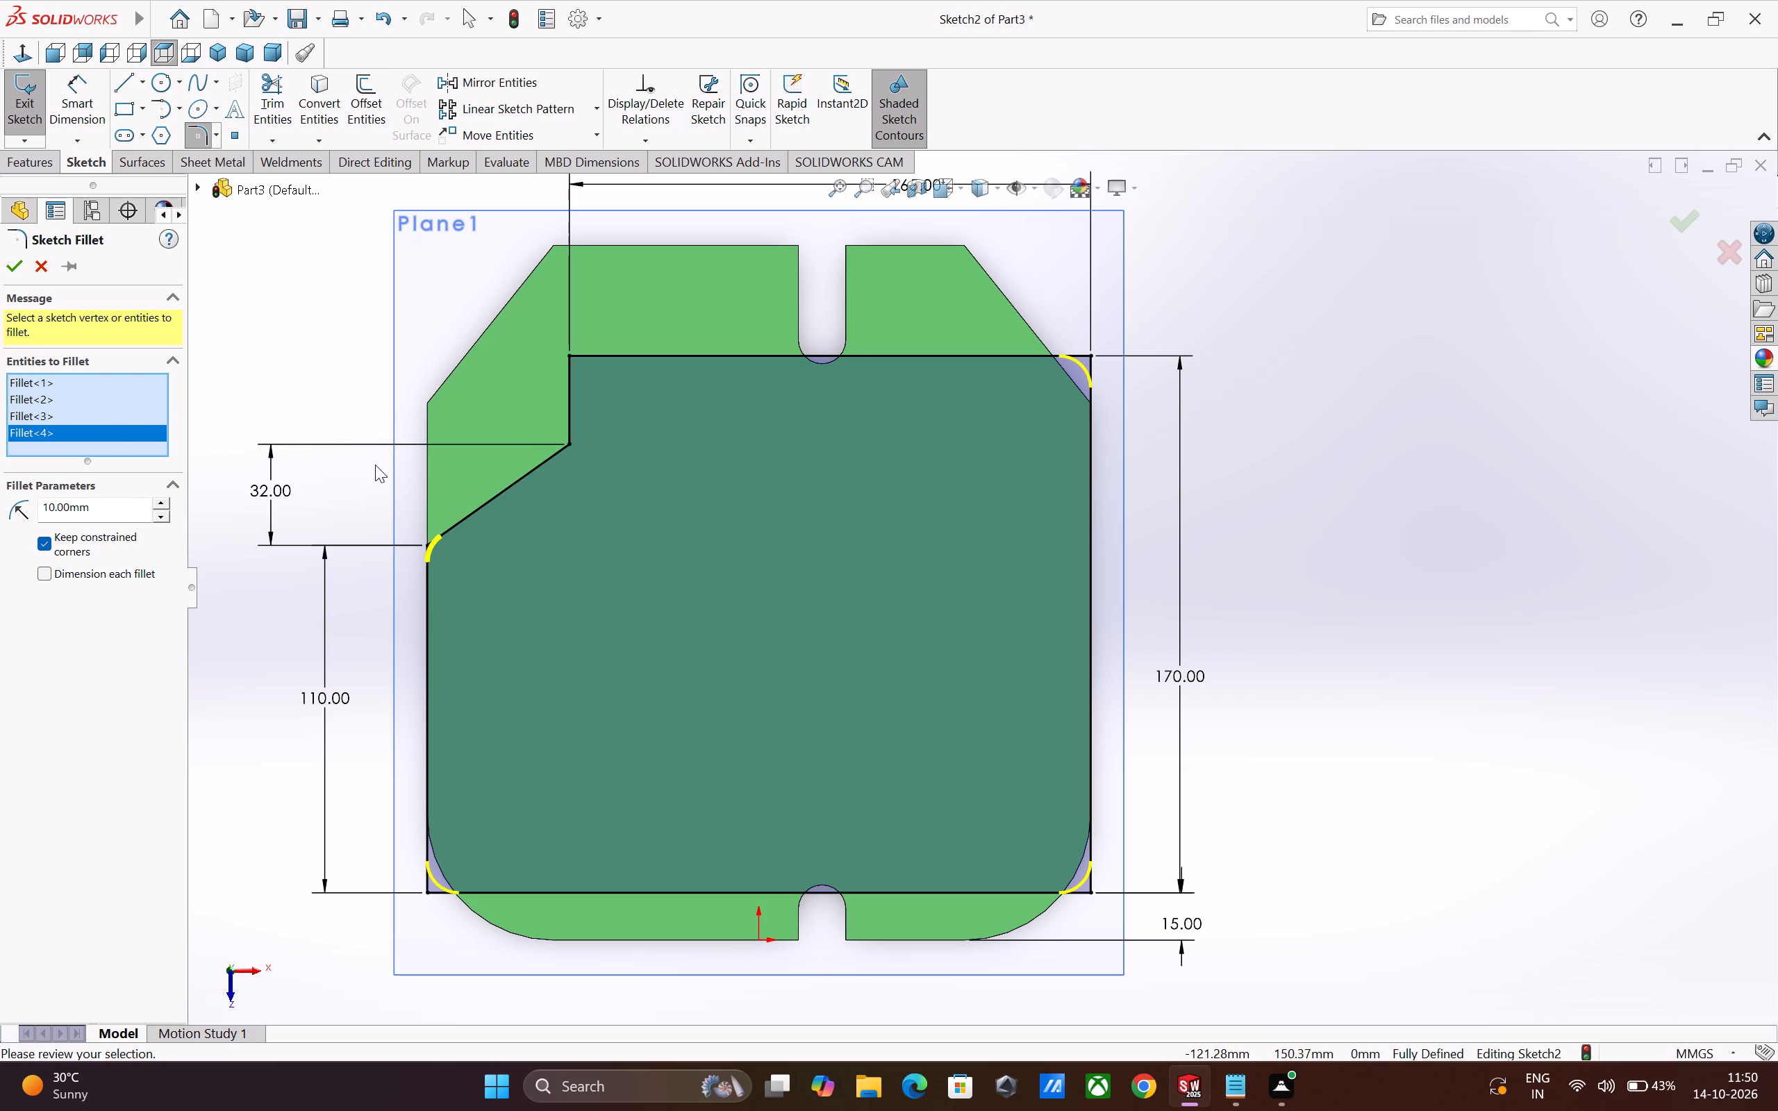
left_click(16, 265)
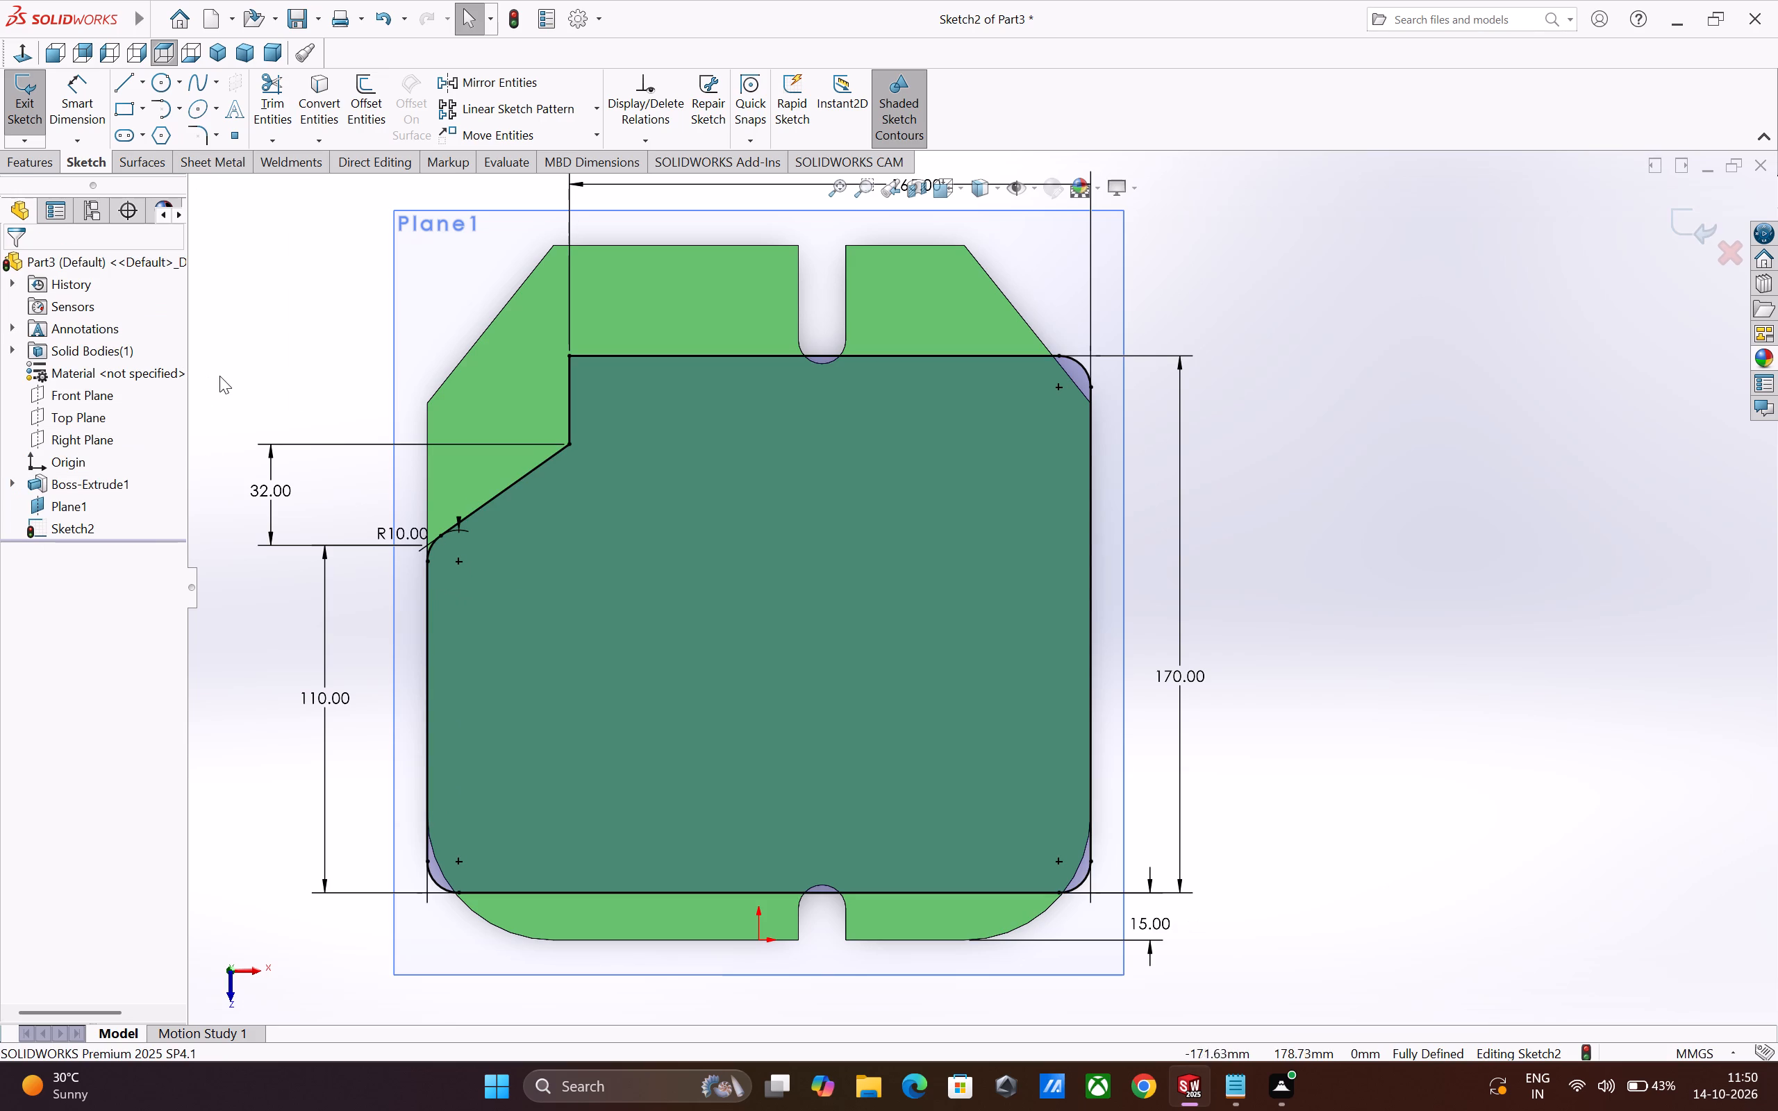
left_click(256, 369)
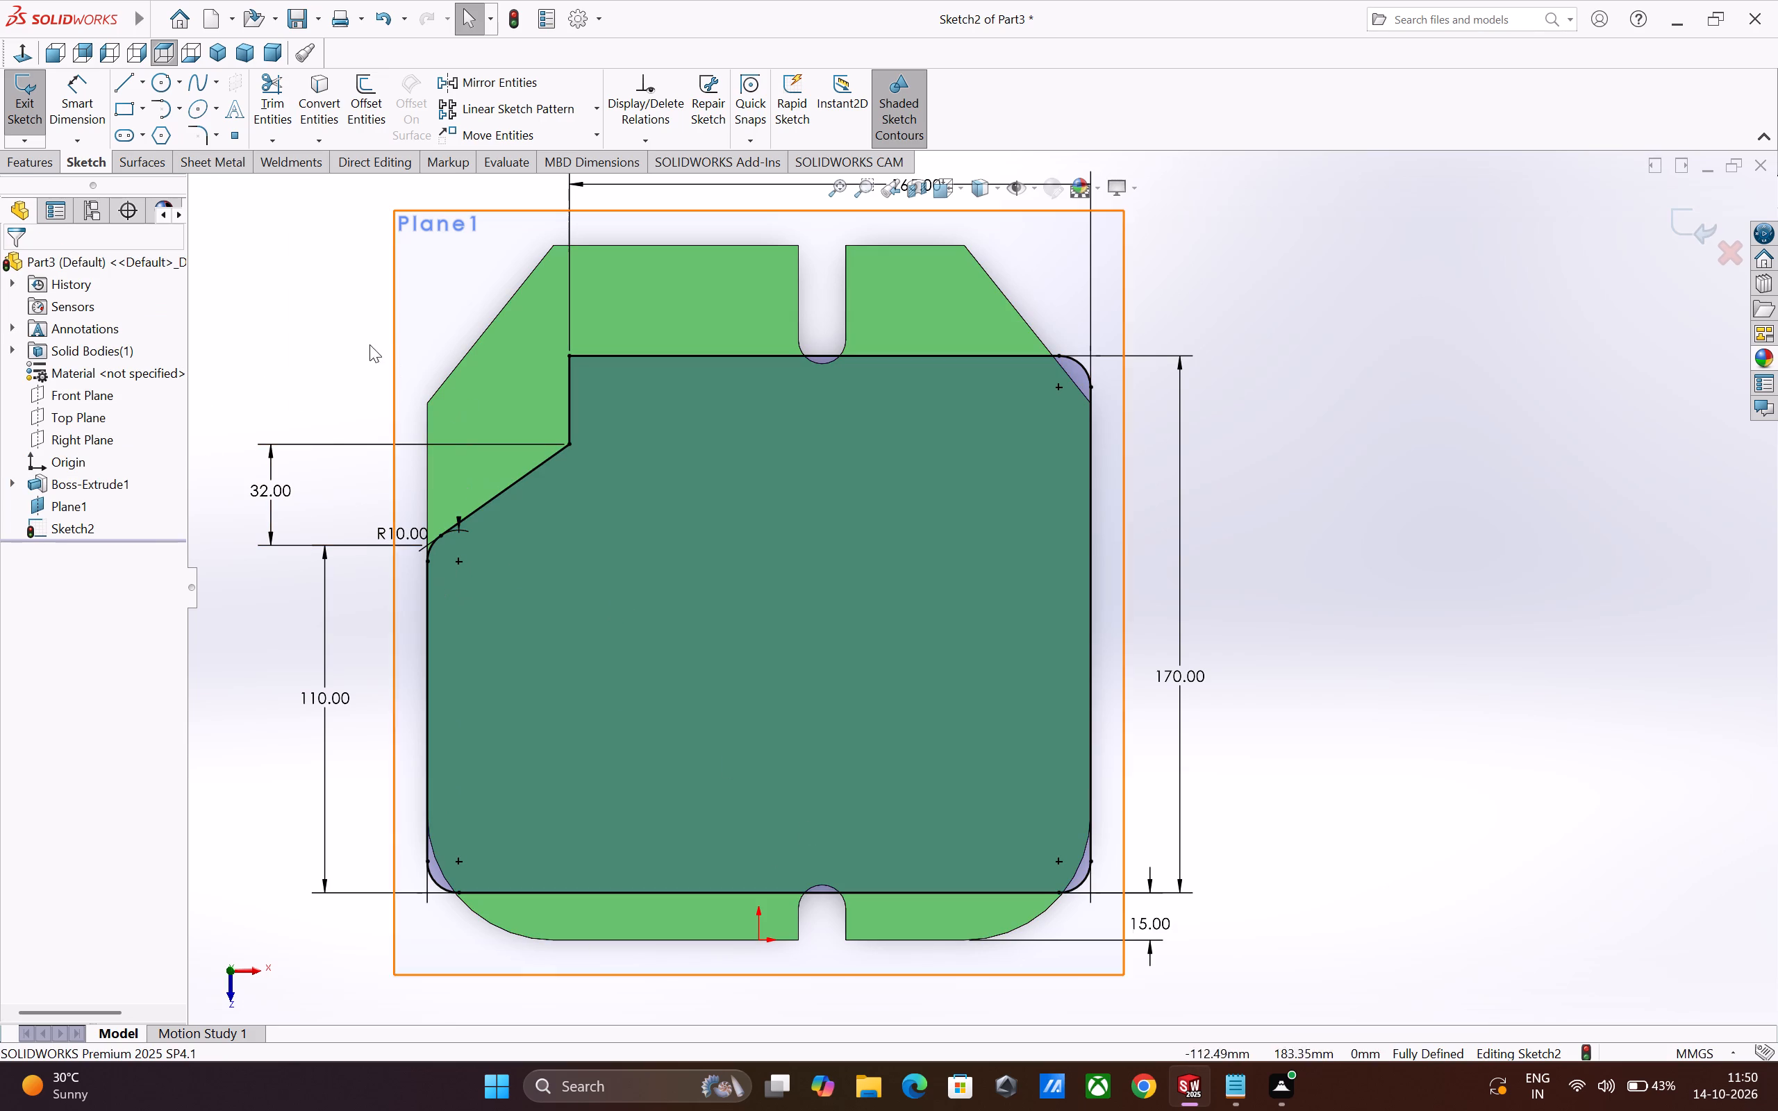
Sketch a closed five-sided outline inside the profile, about 170 mm along the bottom and 80 mm up the left, with a sloped upper-left side.
left_click(117, 74)
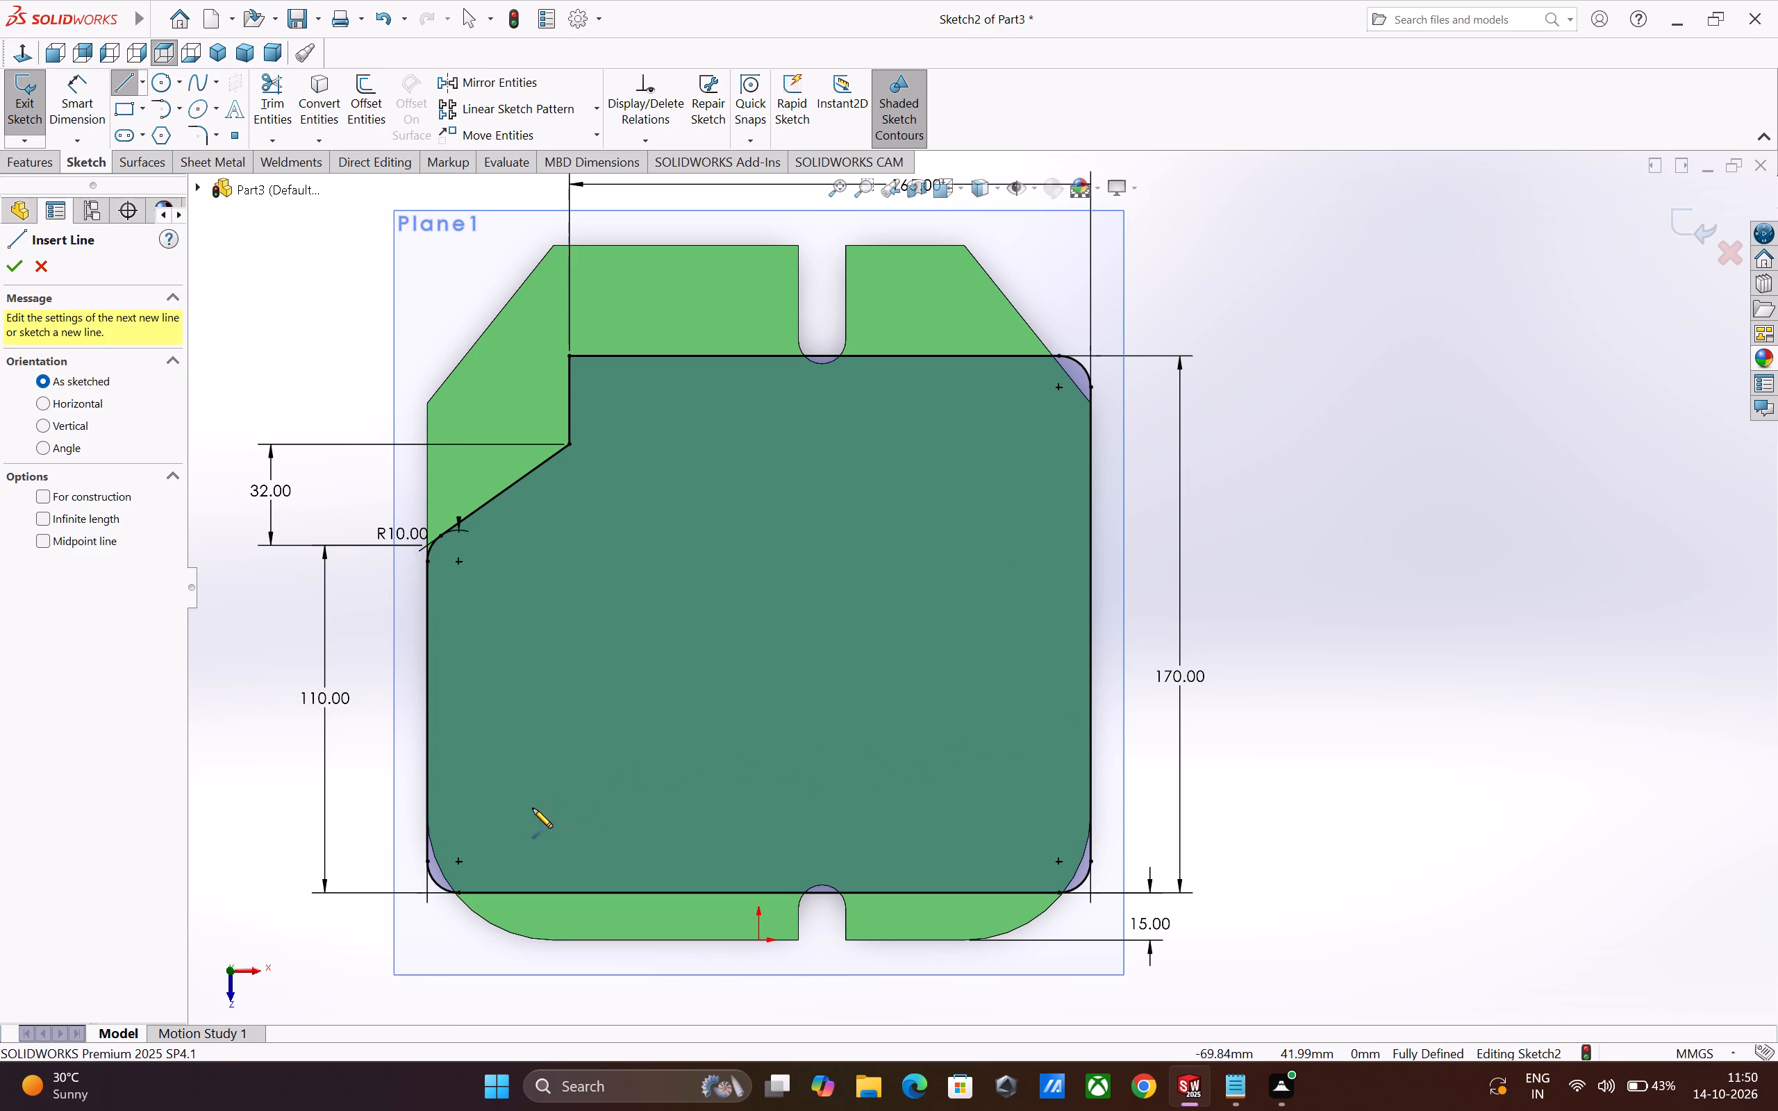
left_click(497, 829)
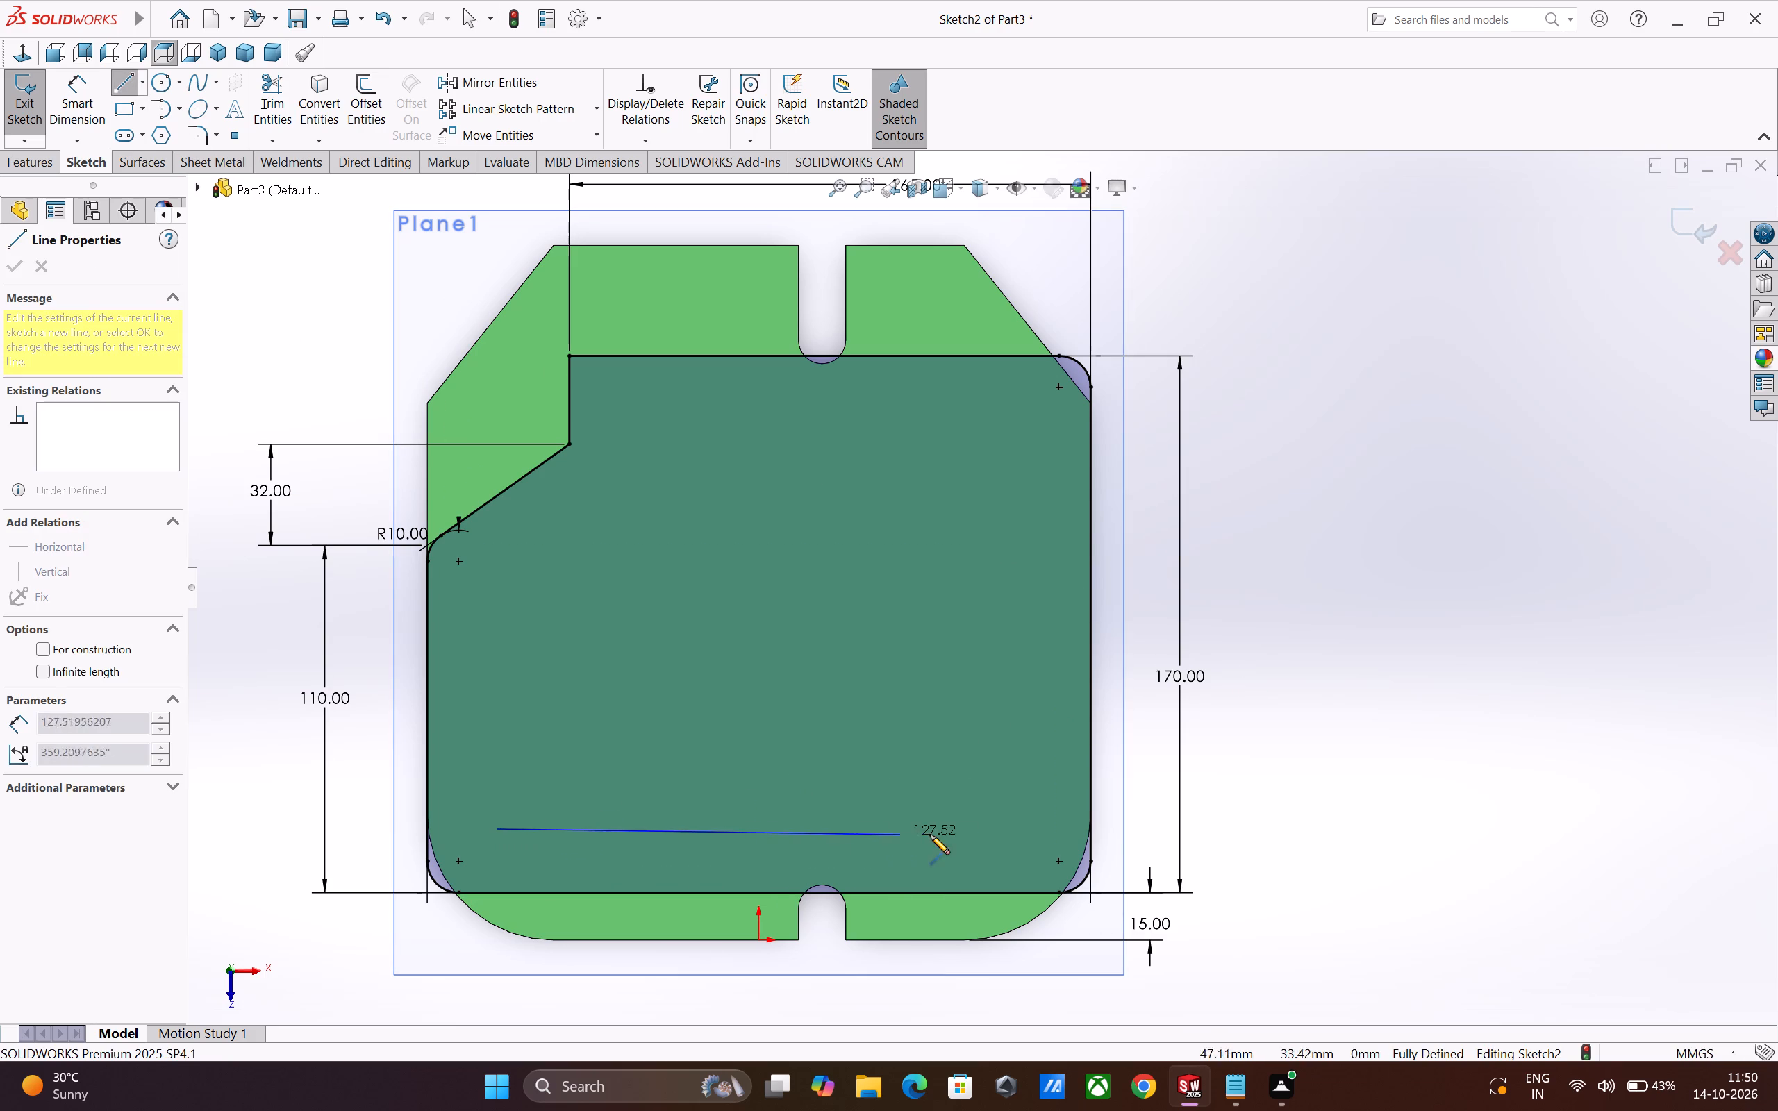
left_click(1033, 828)
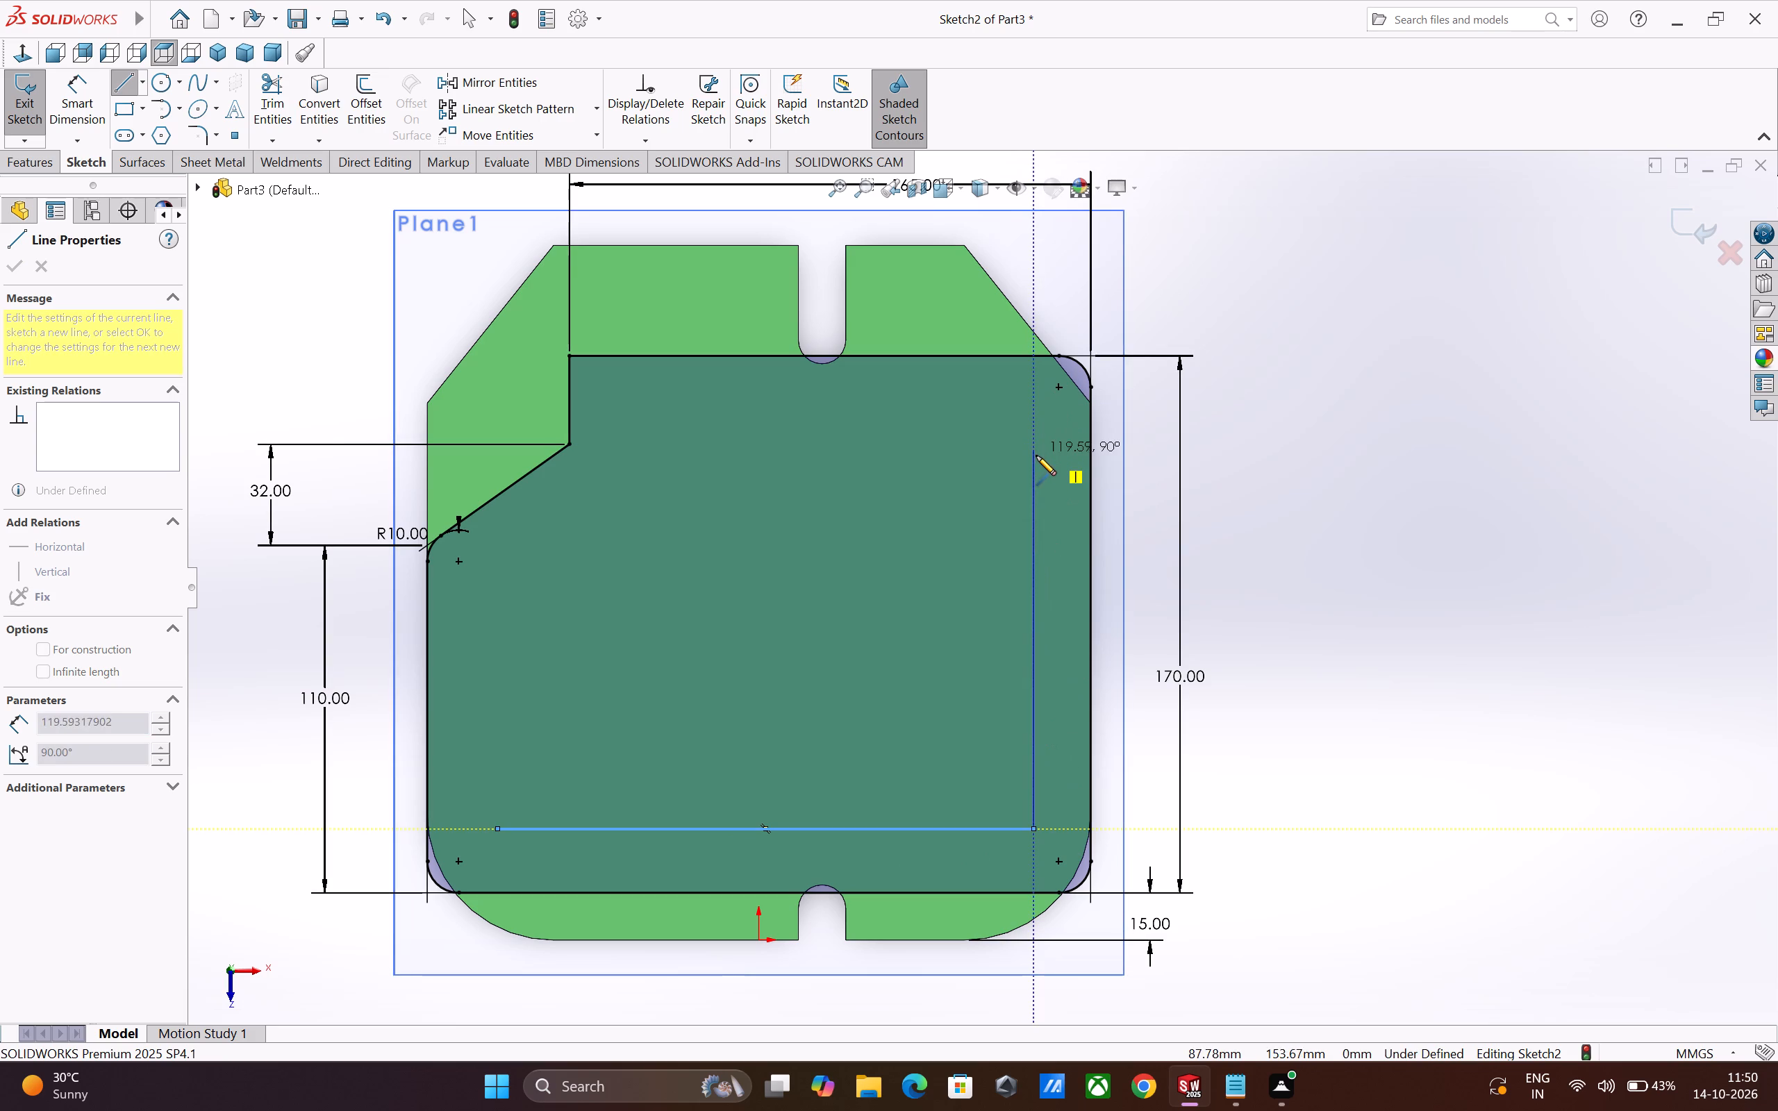
left_click(1035, 458)
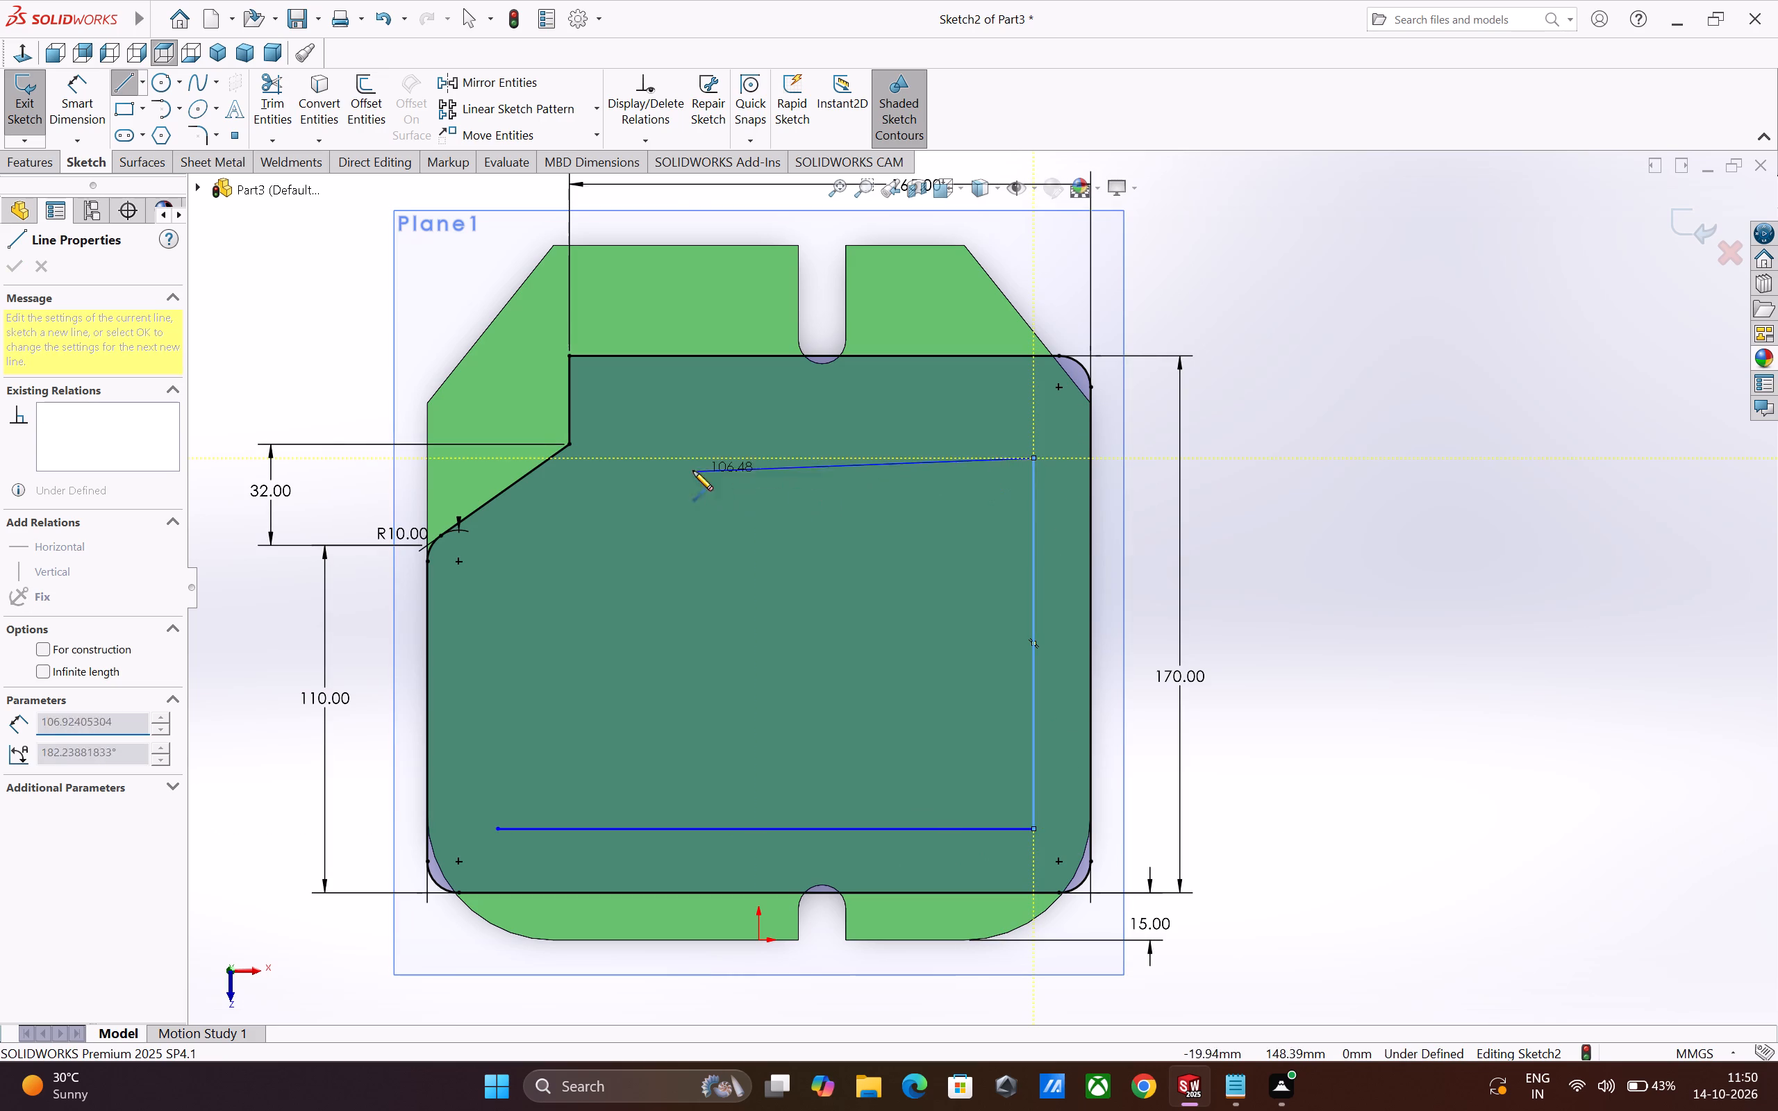
left_click(655, 459)
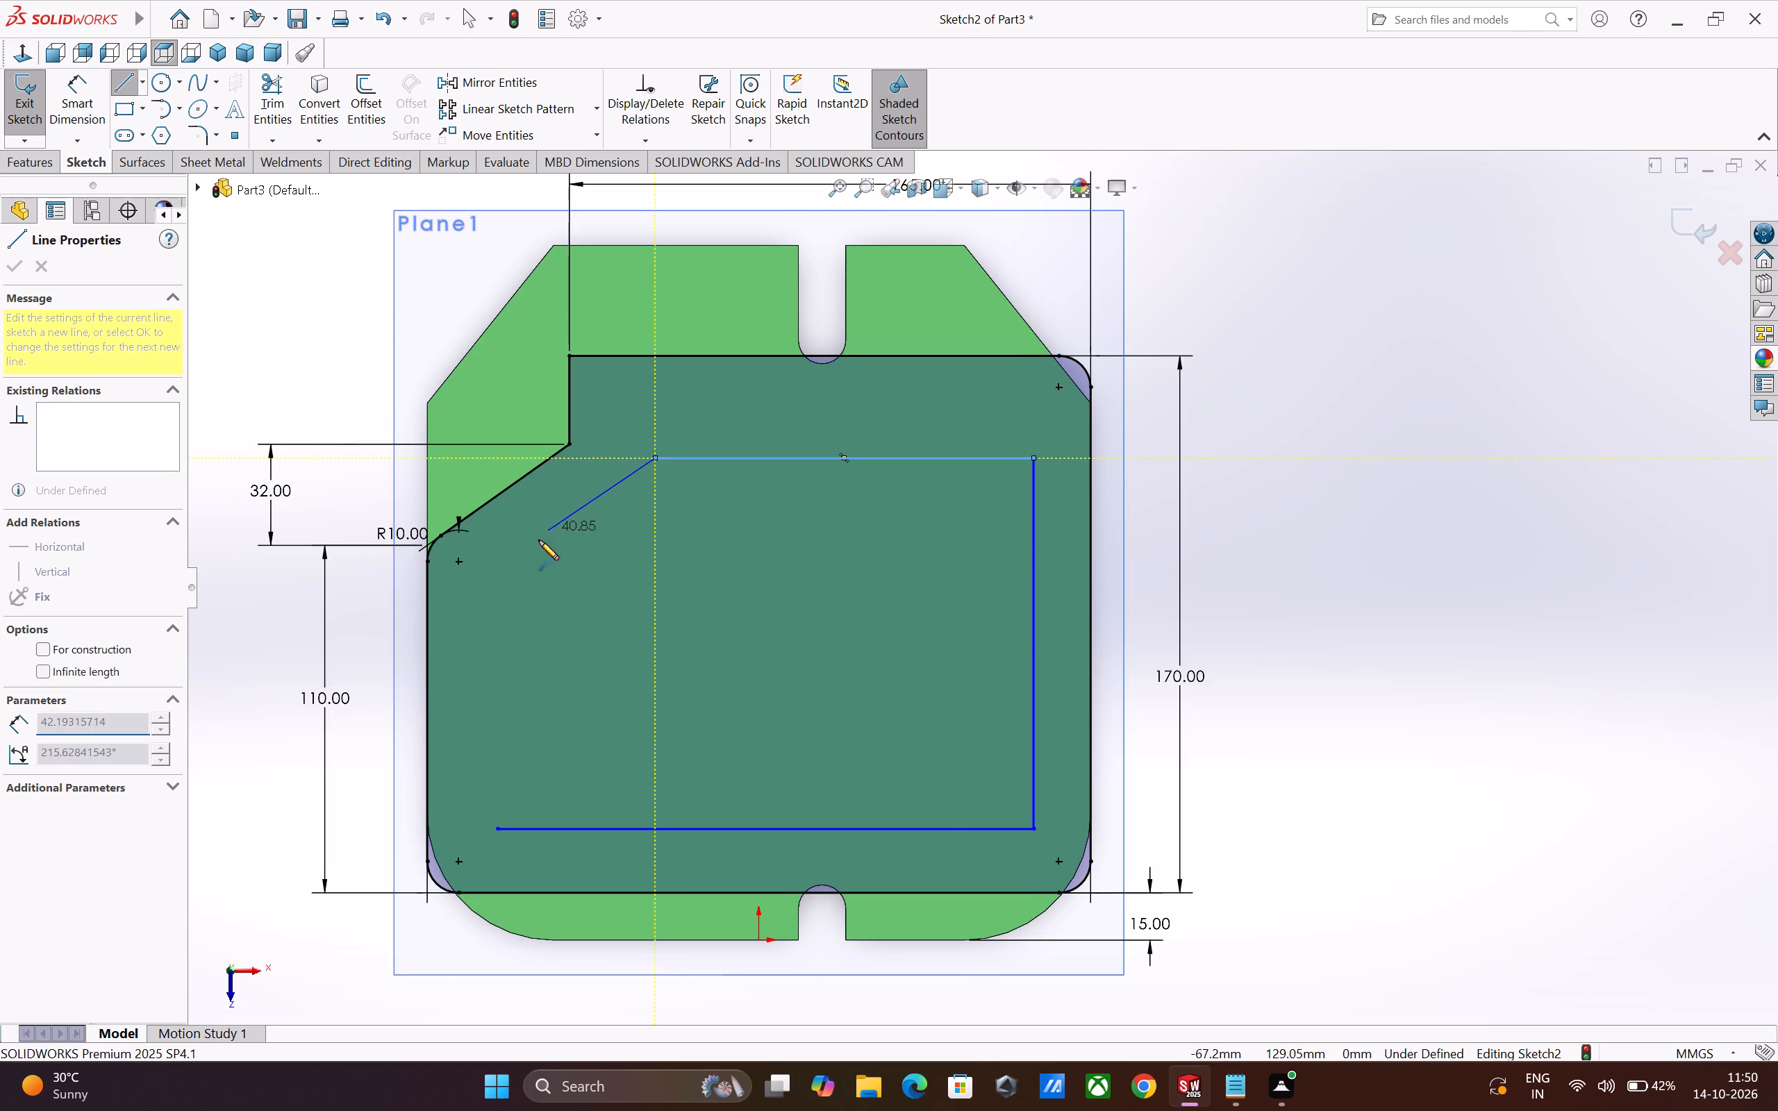
left_click(506, 576)
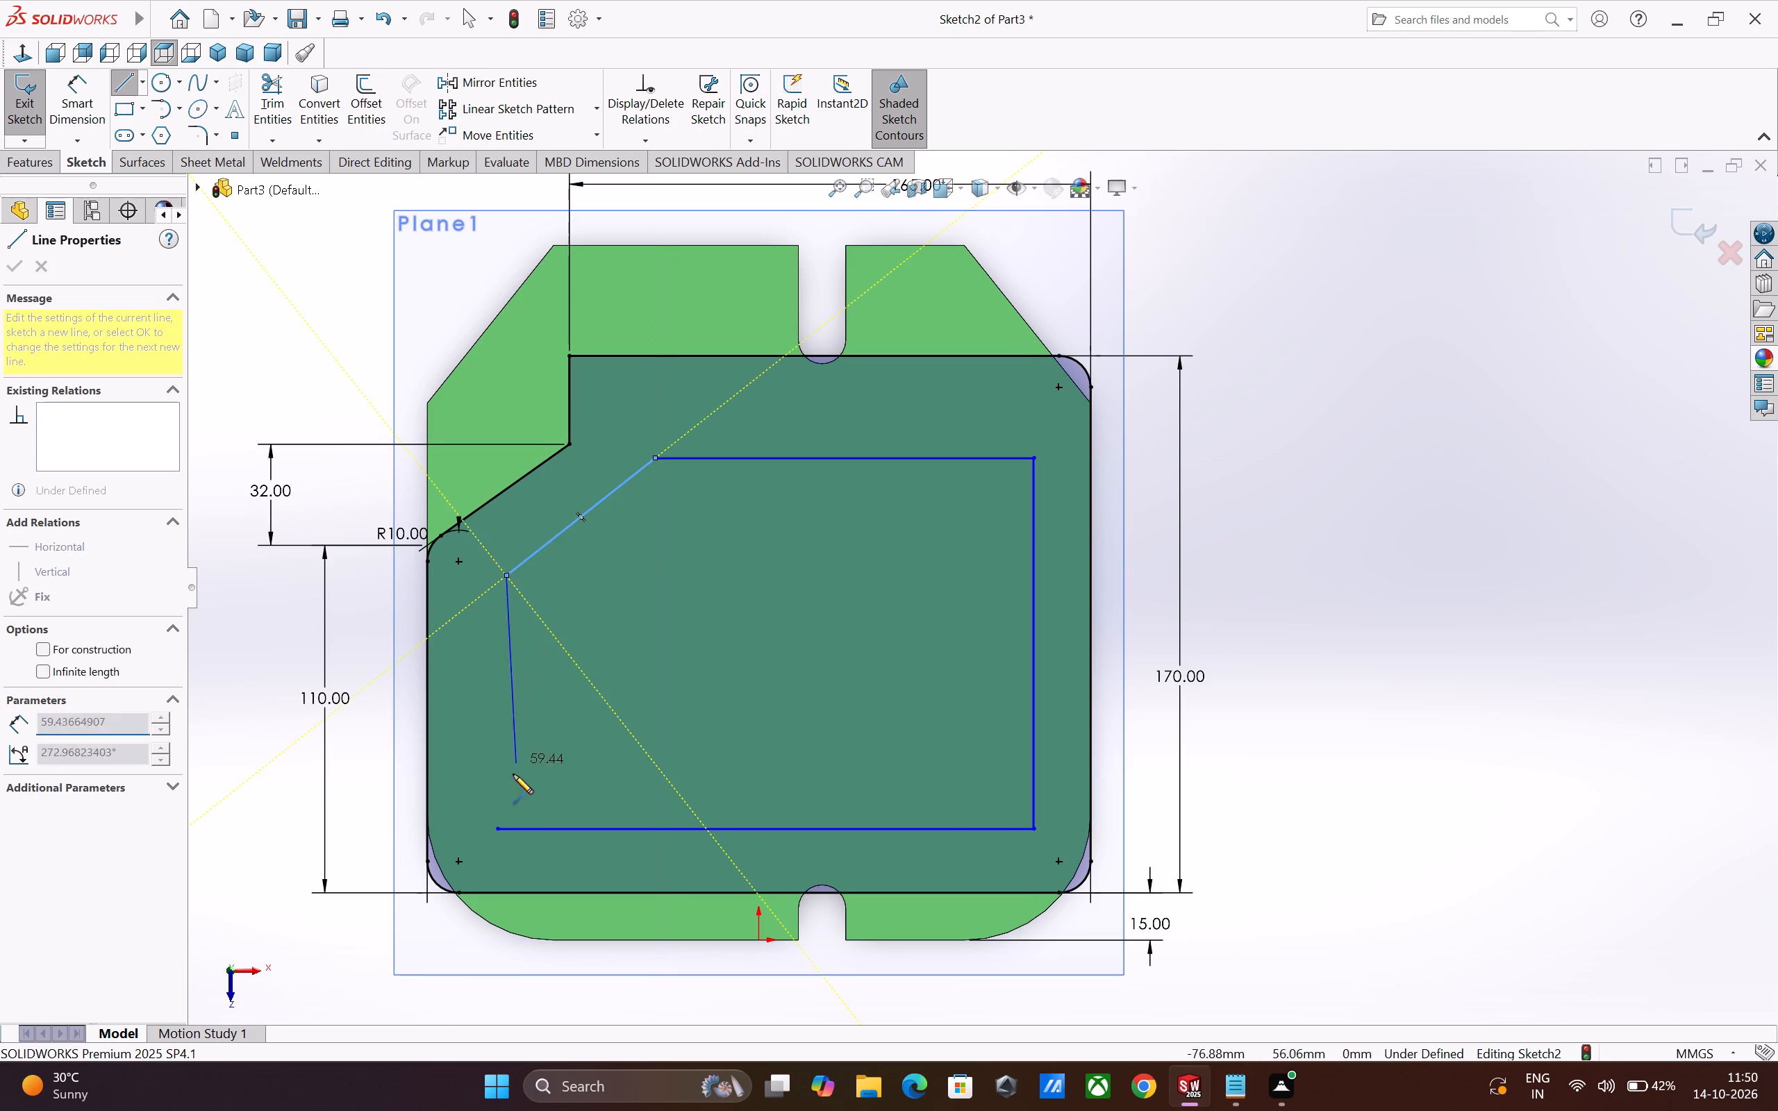
left_click(499, 827)
key("Escape")
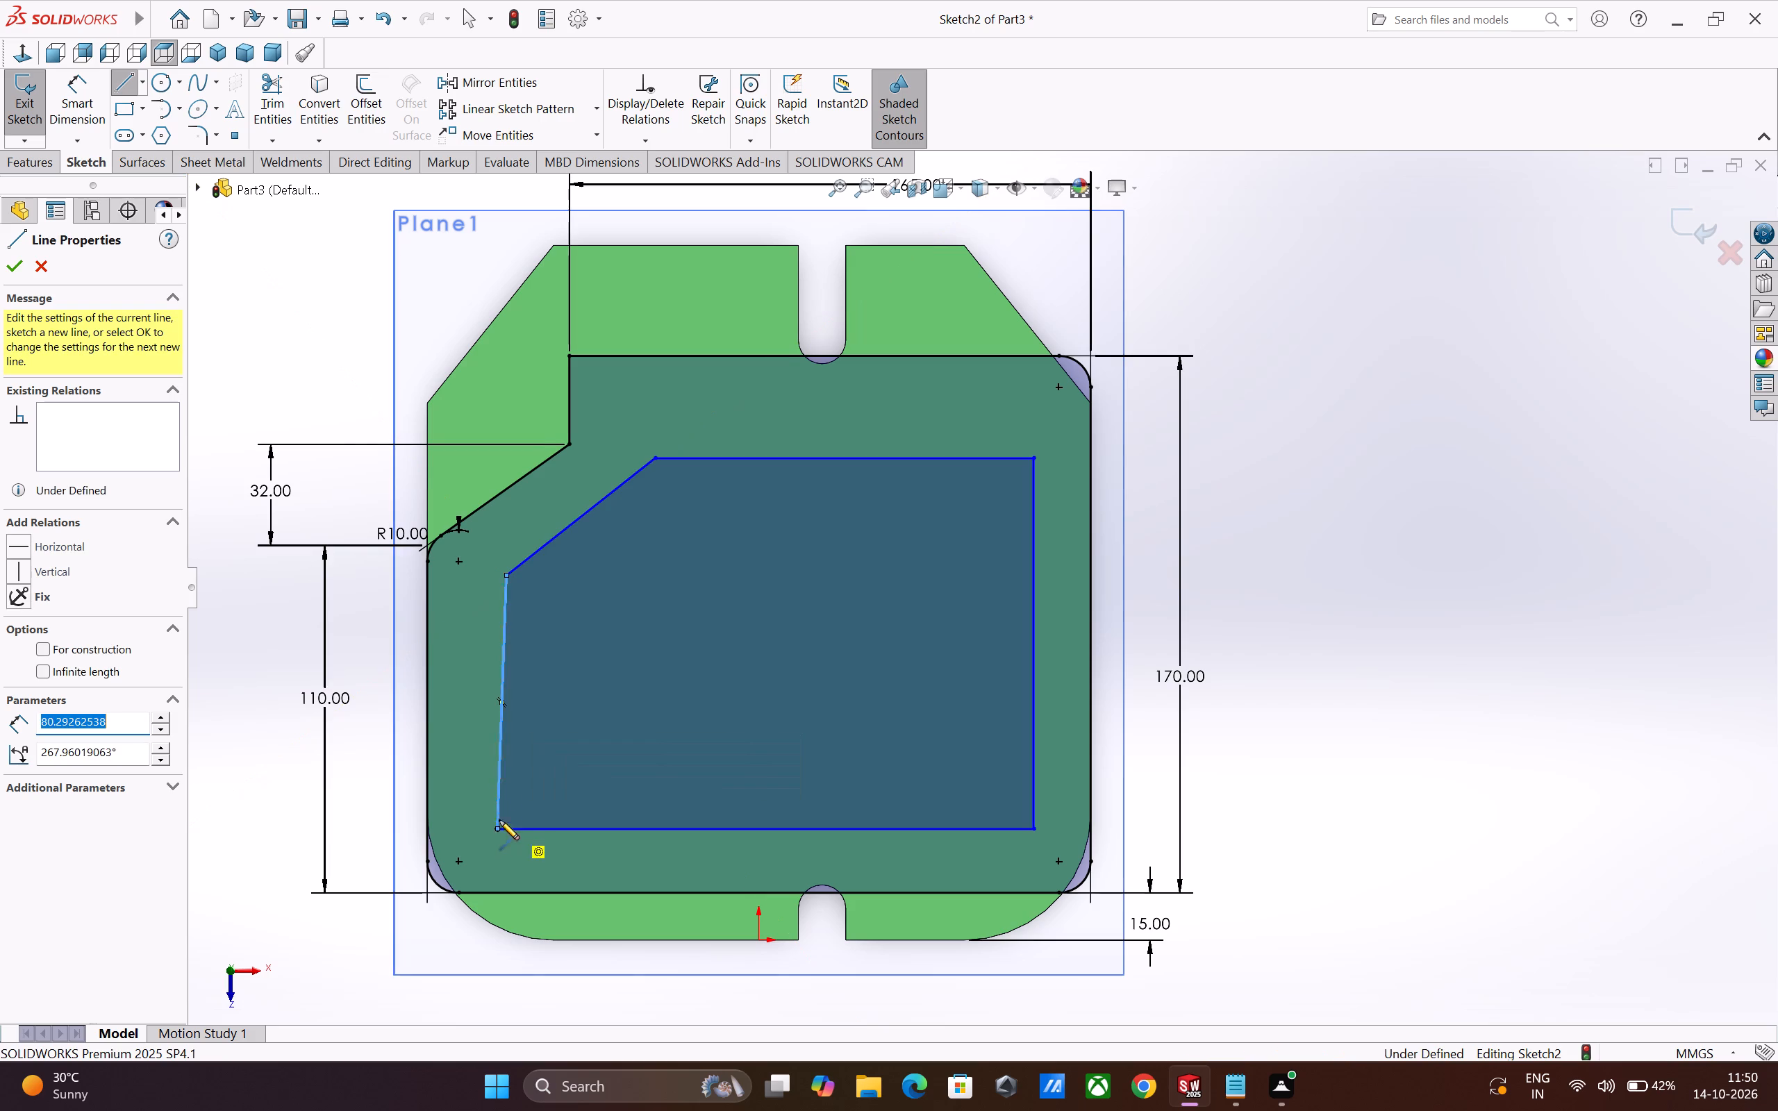
left_click(500, 732)
key("Escape")
key("Escape")
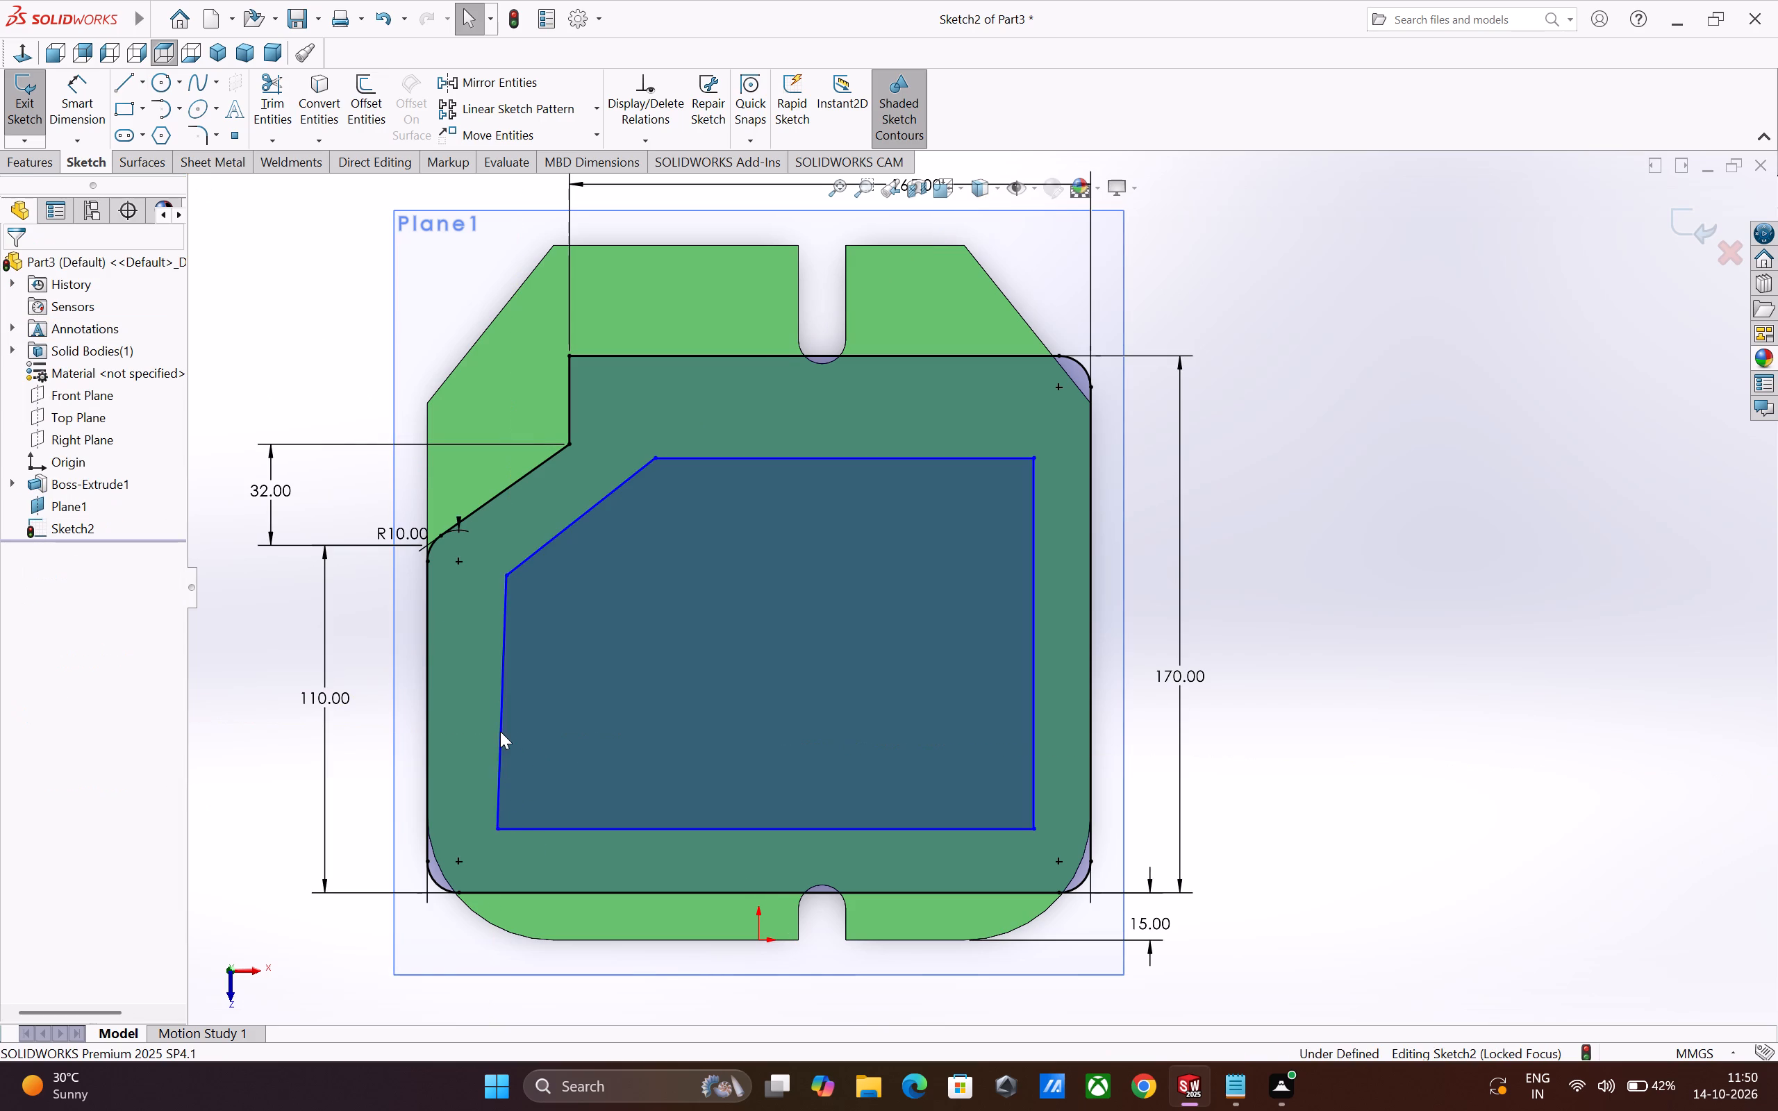
Make the inner outline's left line vertical.
left_click(501, 765)
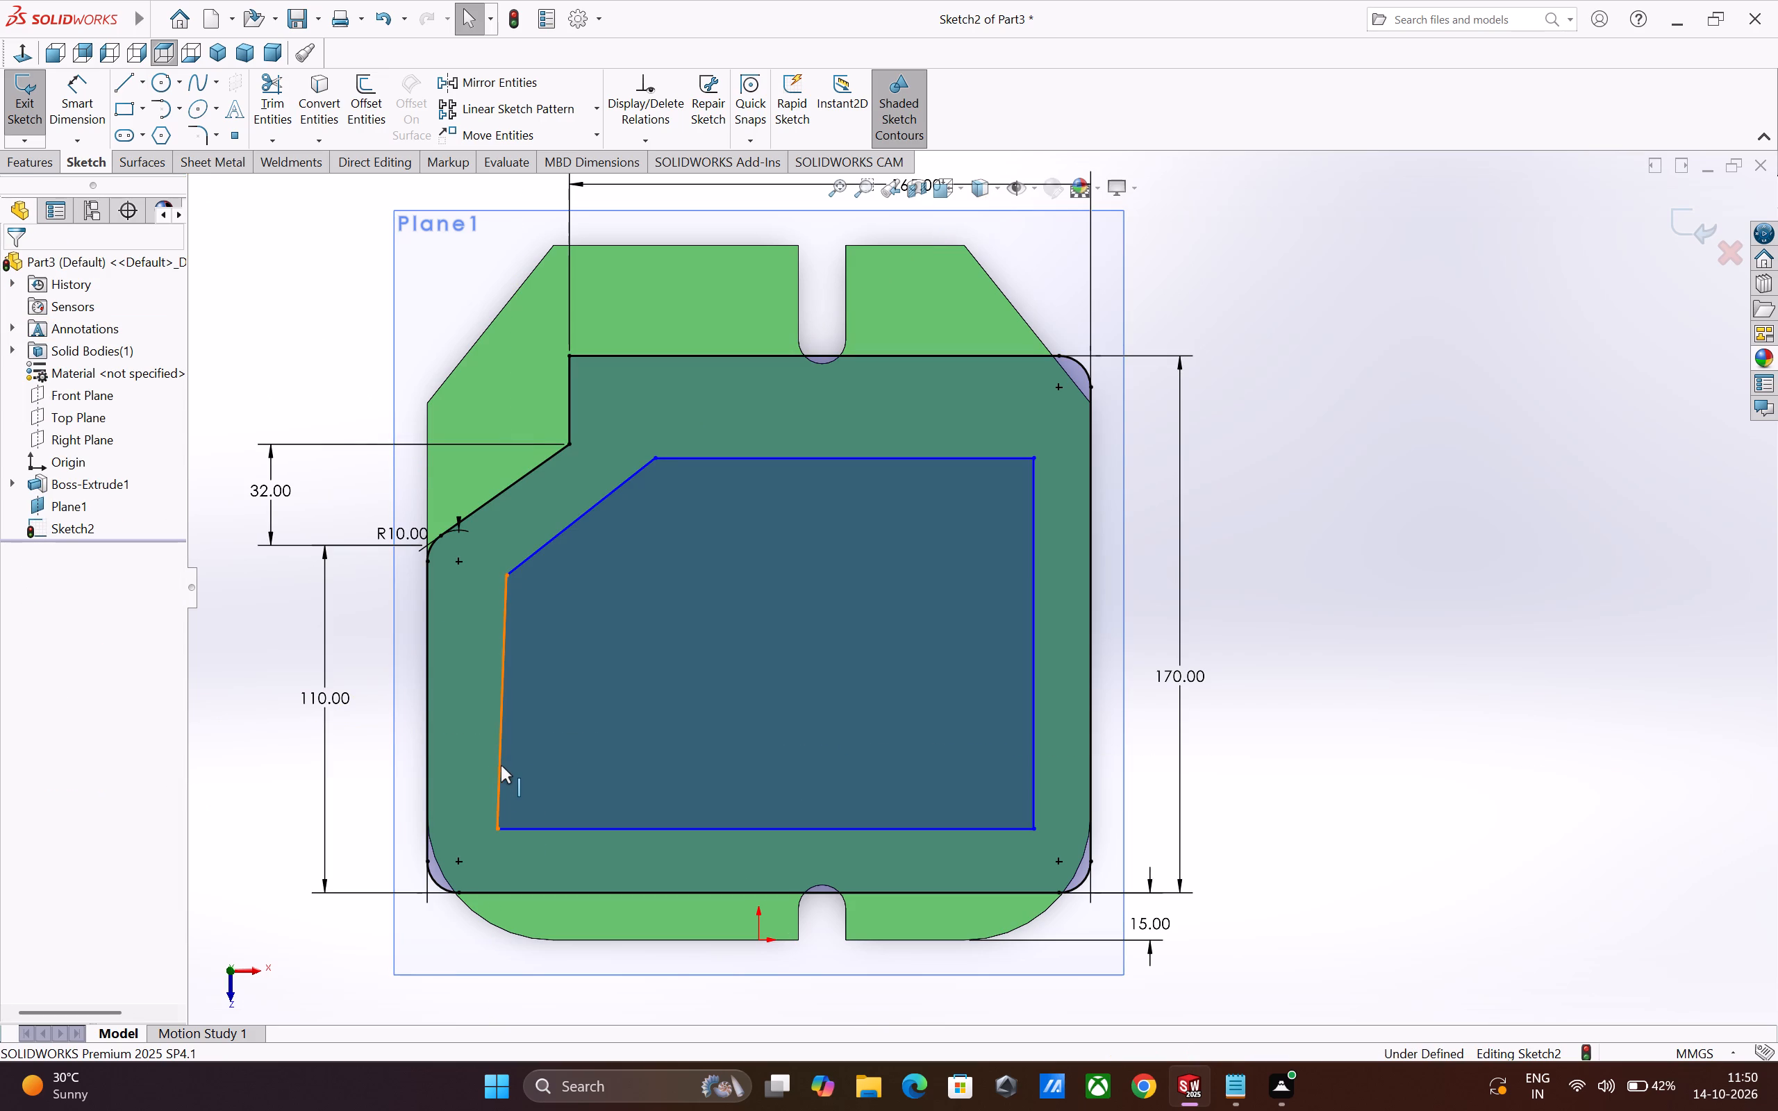
left_click(585, 685)
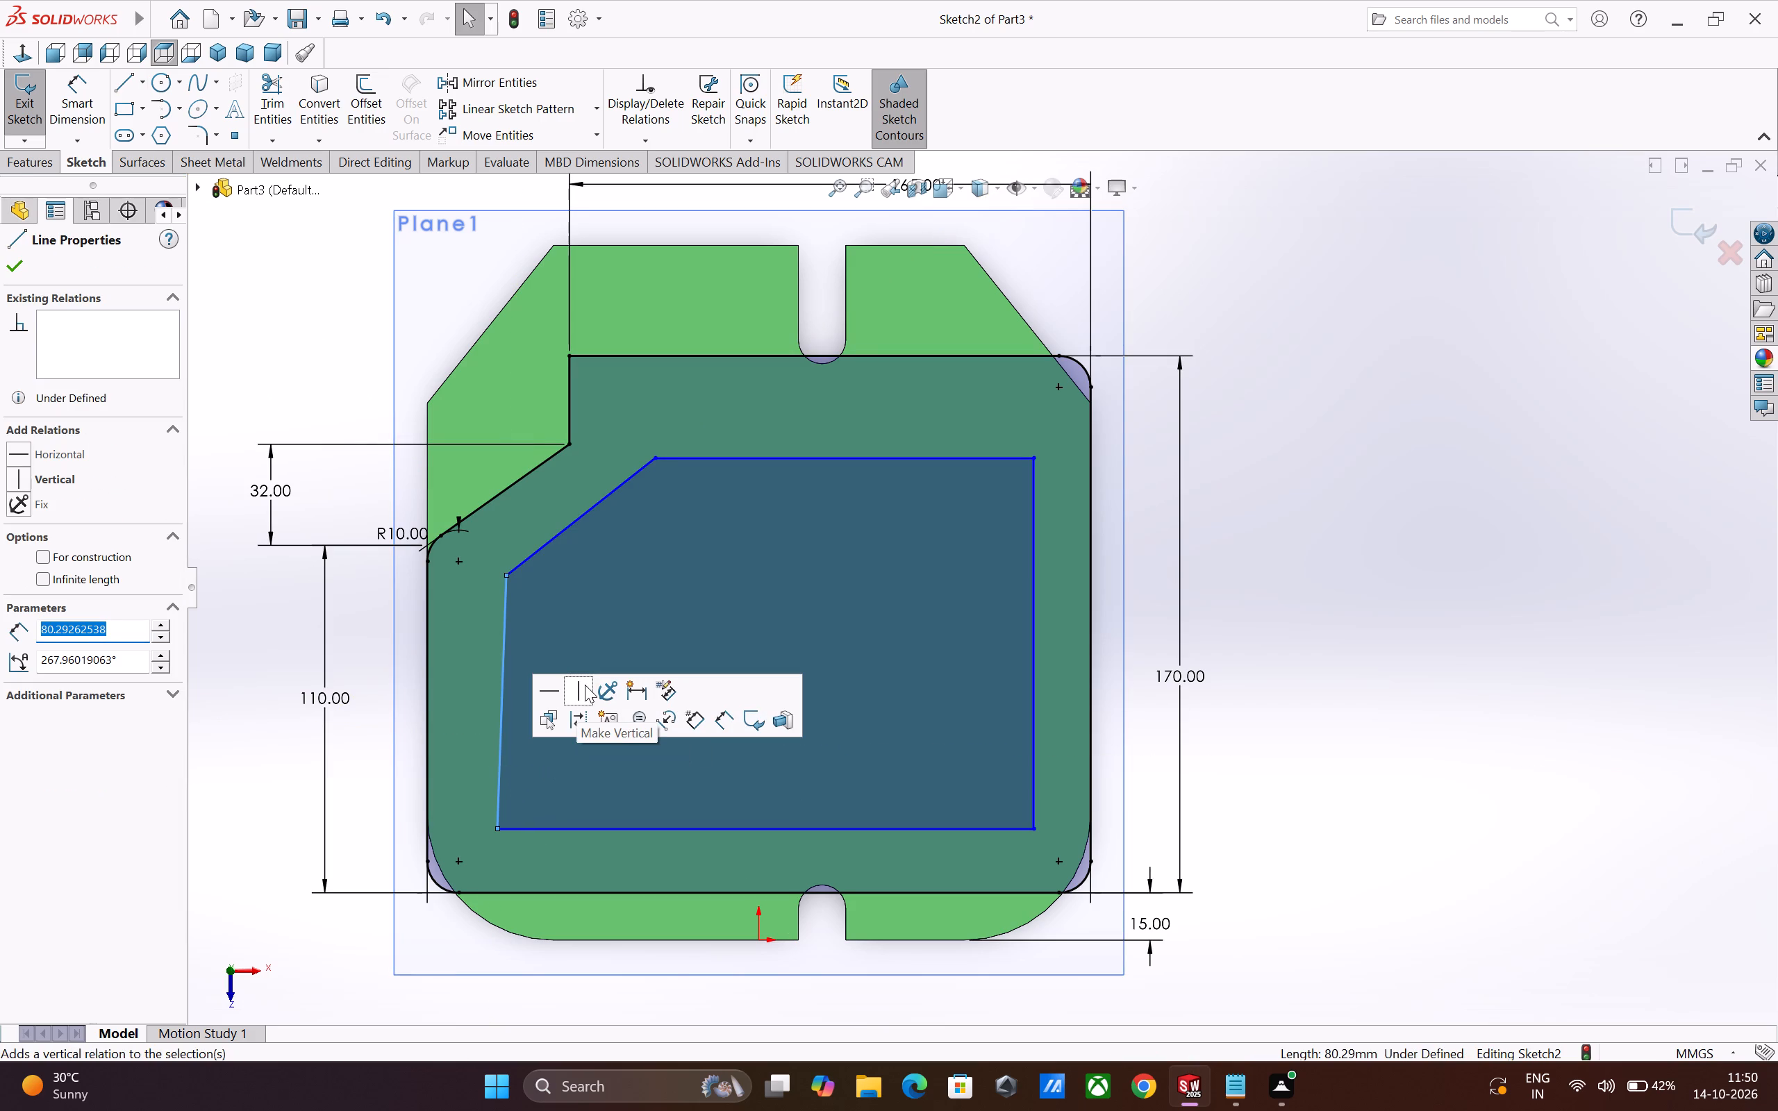
Make the inner outline's sloped line parallel to the outer profile's sloped line.
left_click(545, 535)
left_click(488, 503, "ctrl")
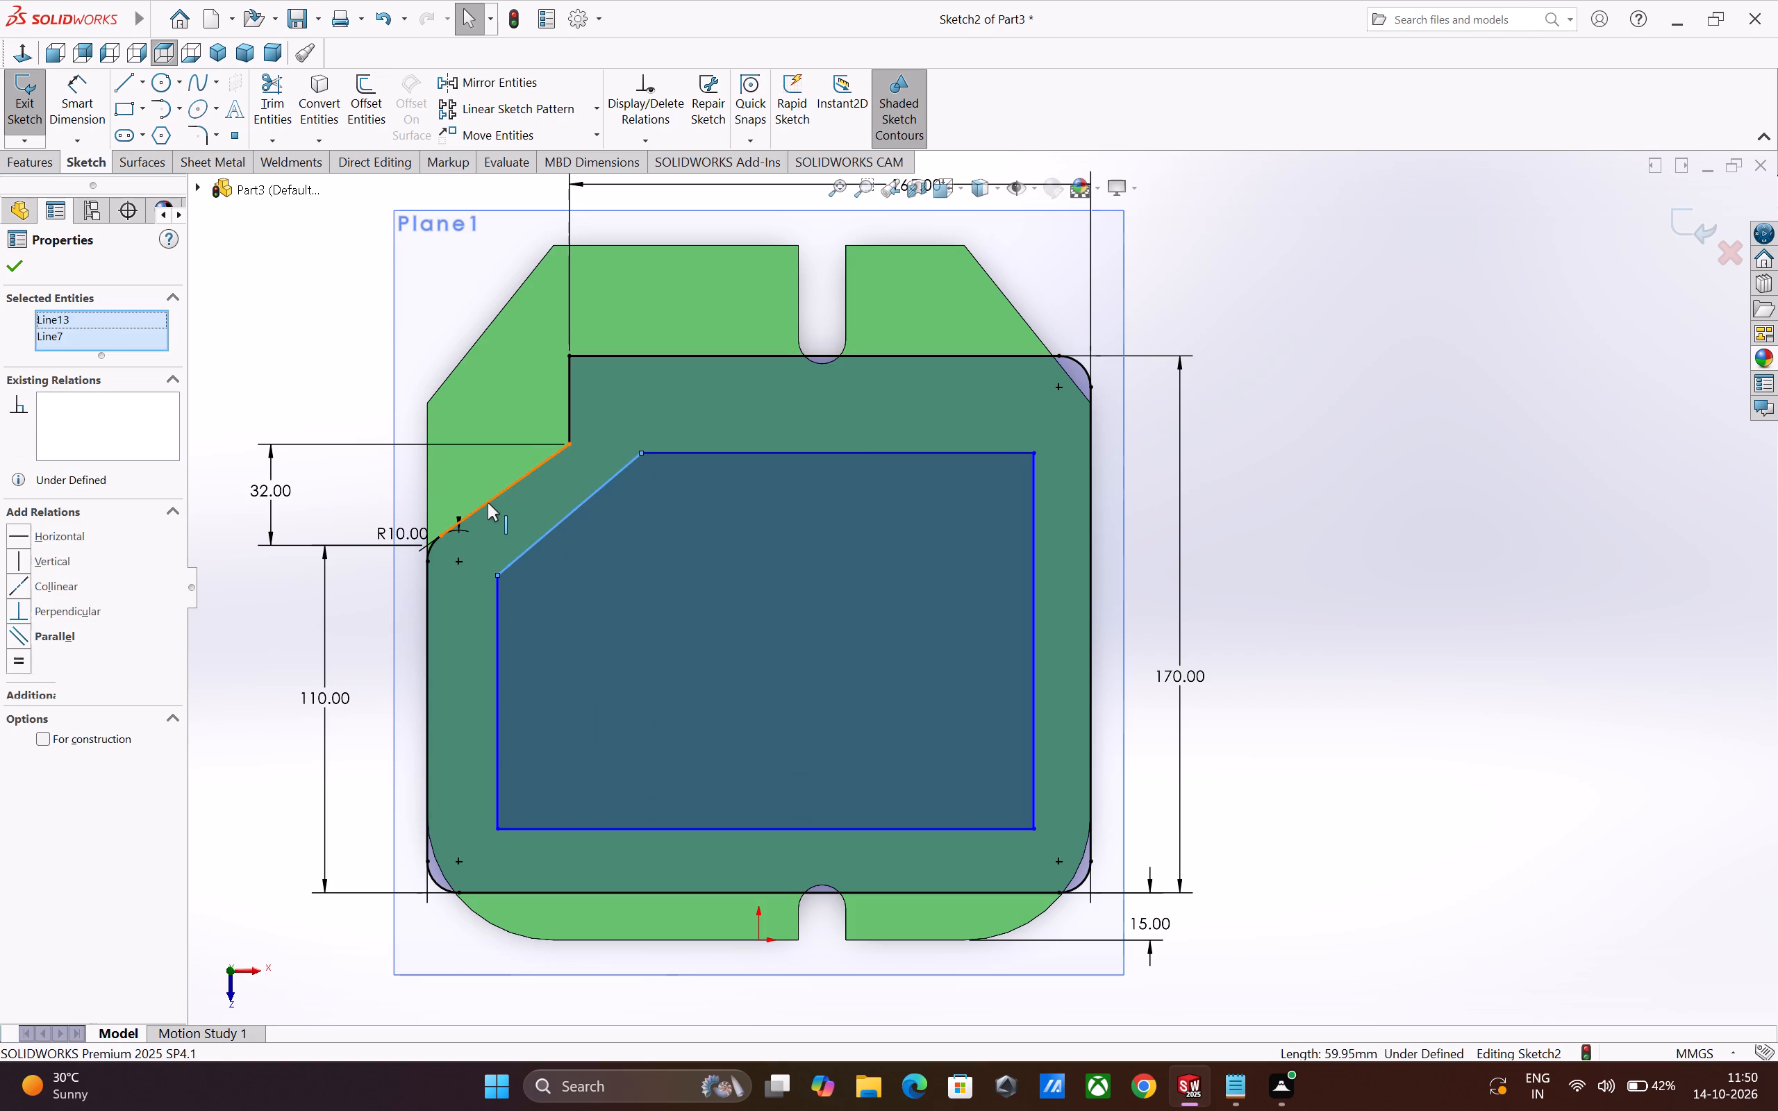
left_click(649, 428)
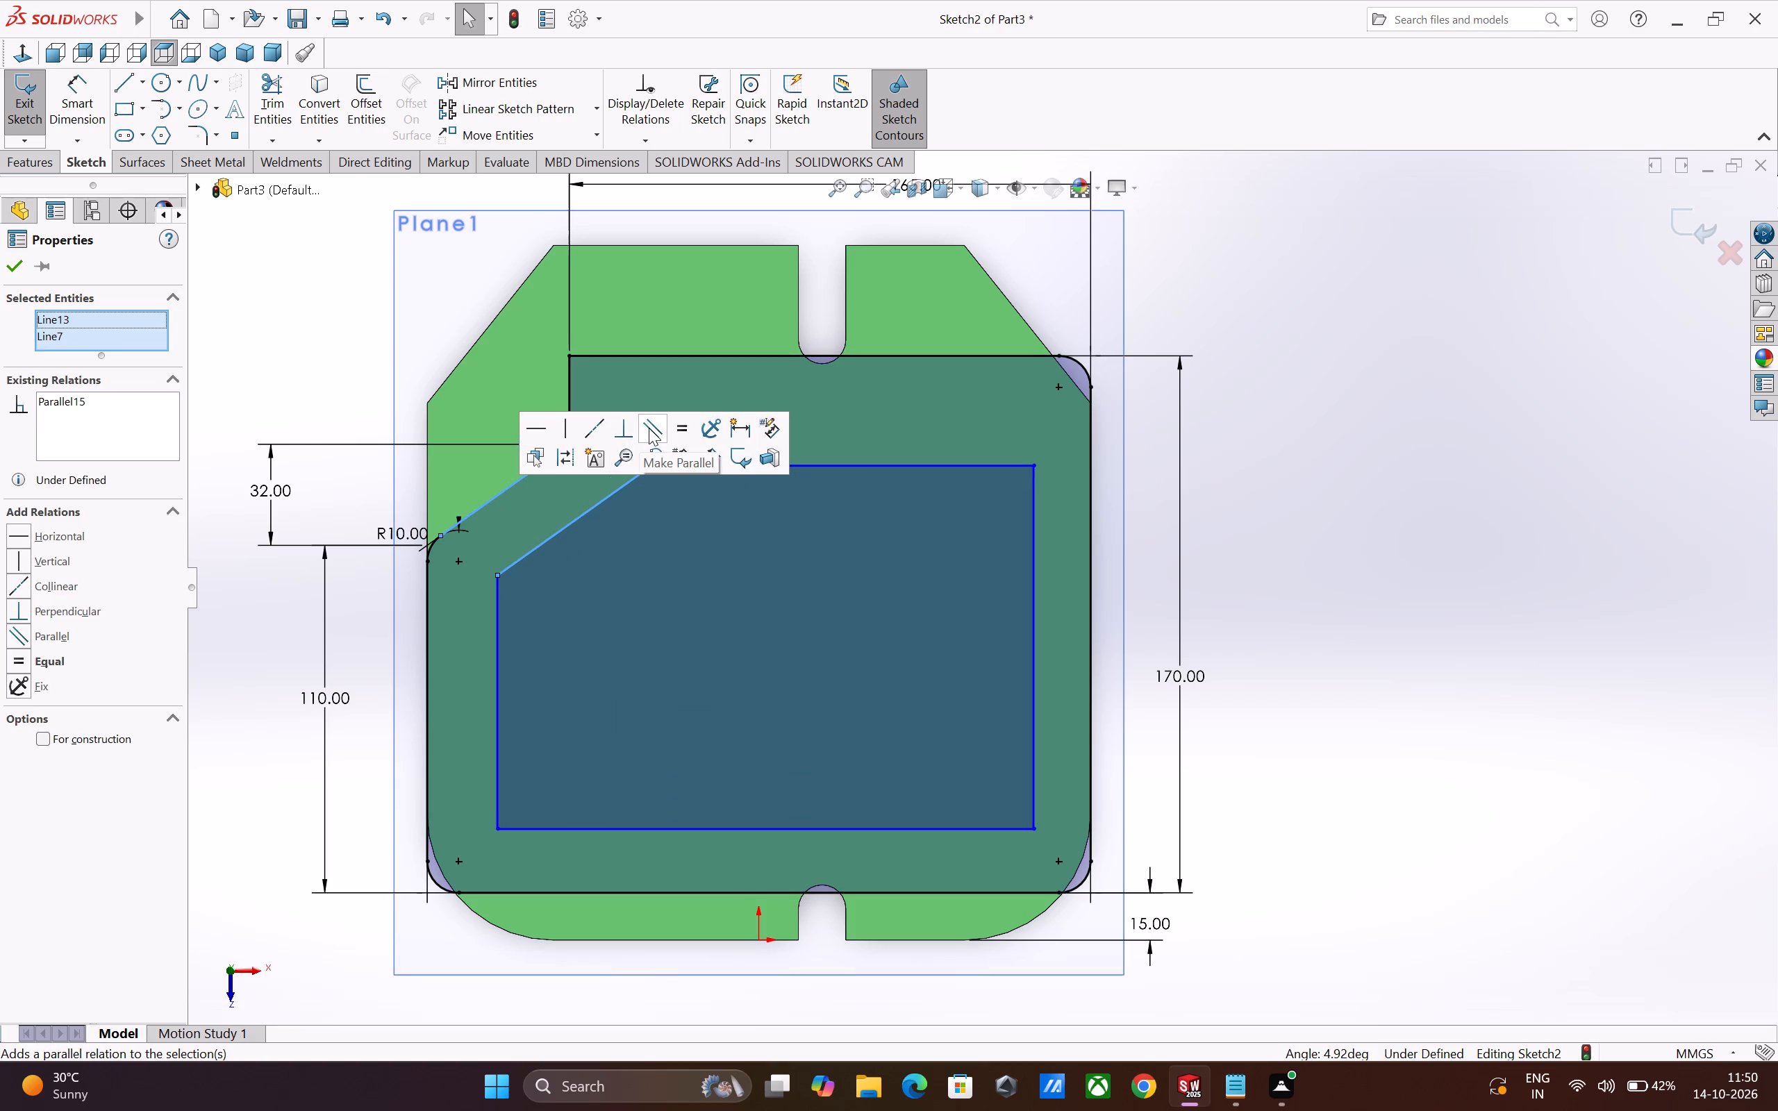
left_click(311, 480)
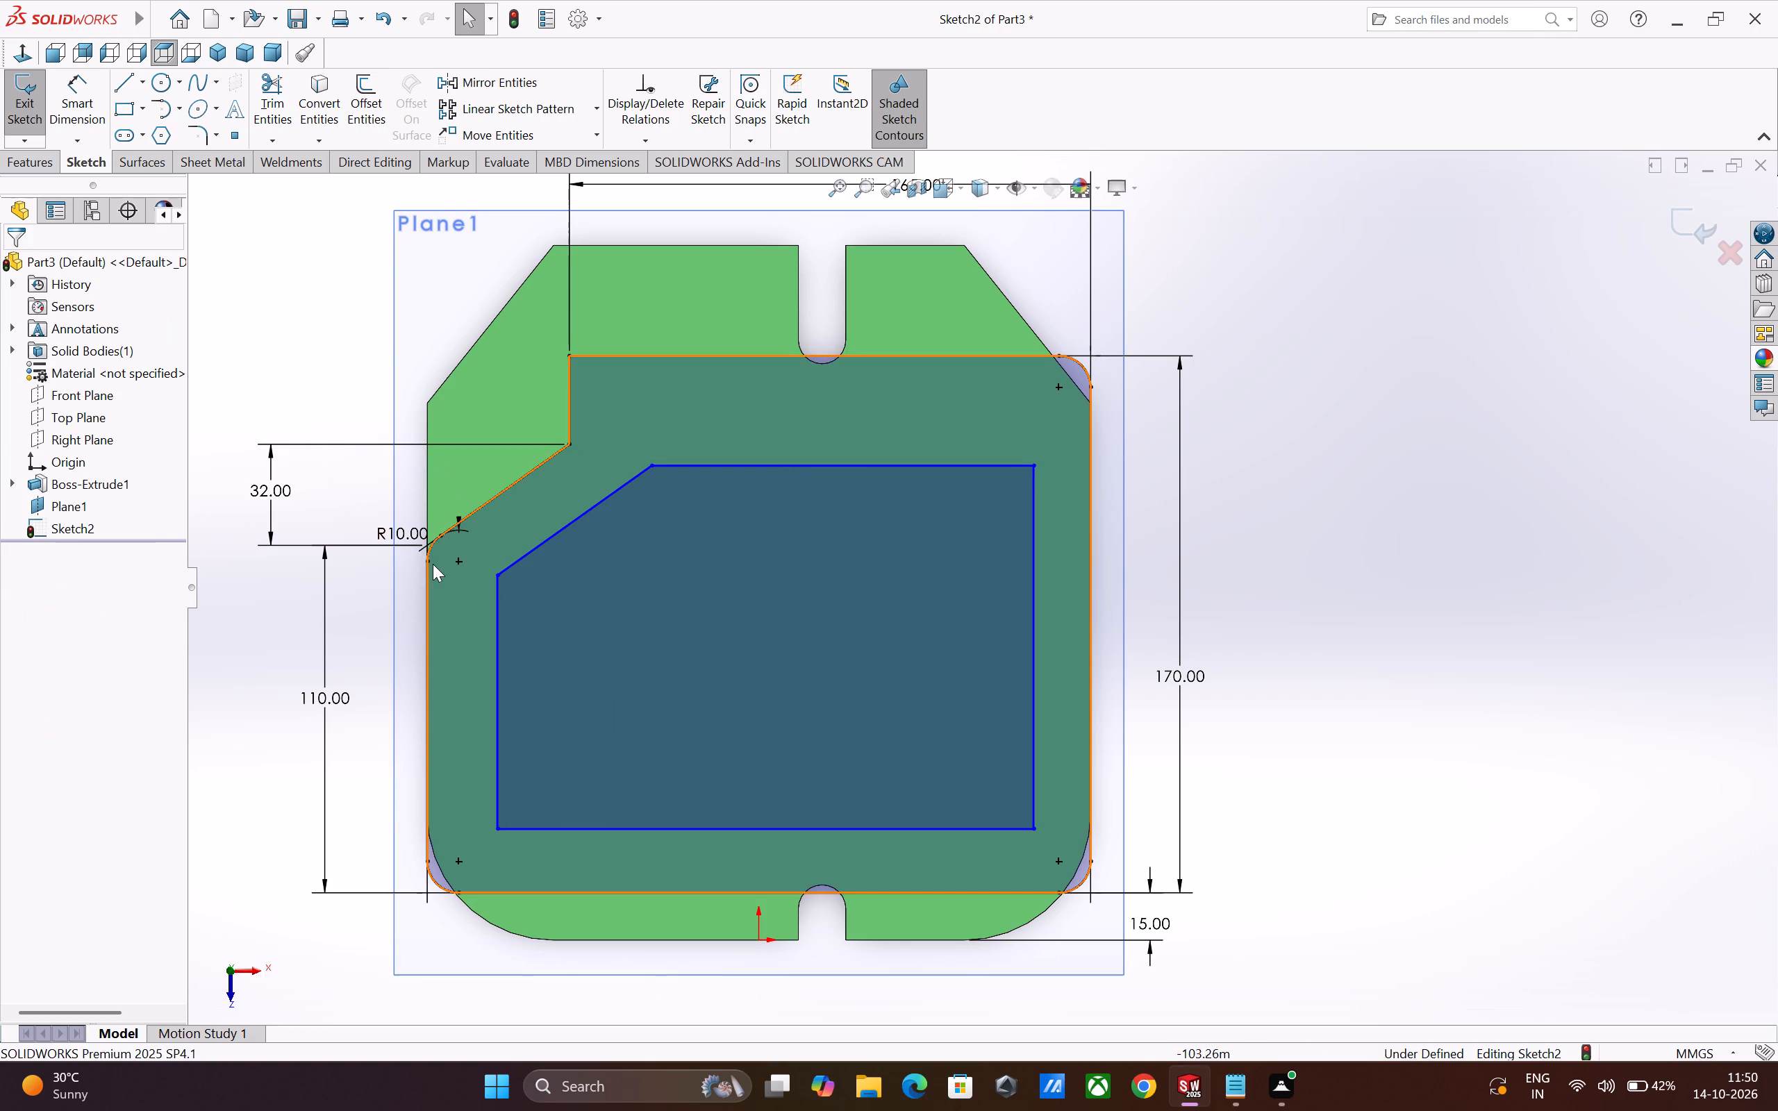
key("Escape")
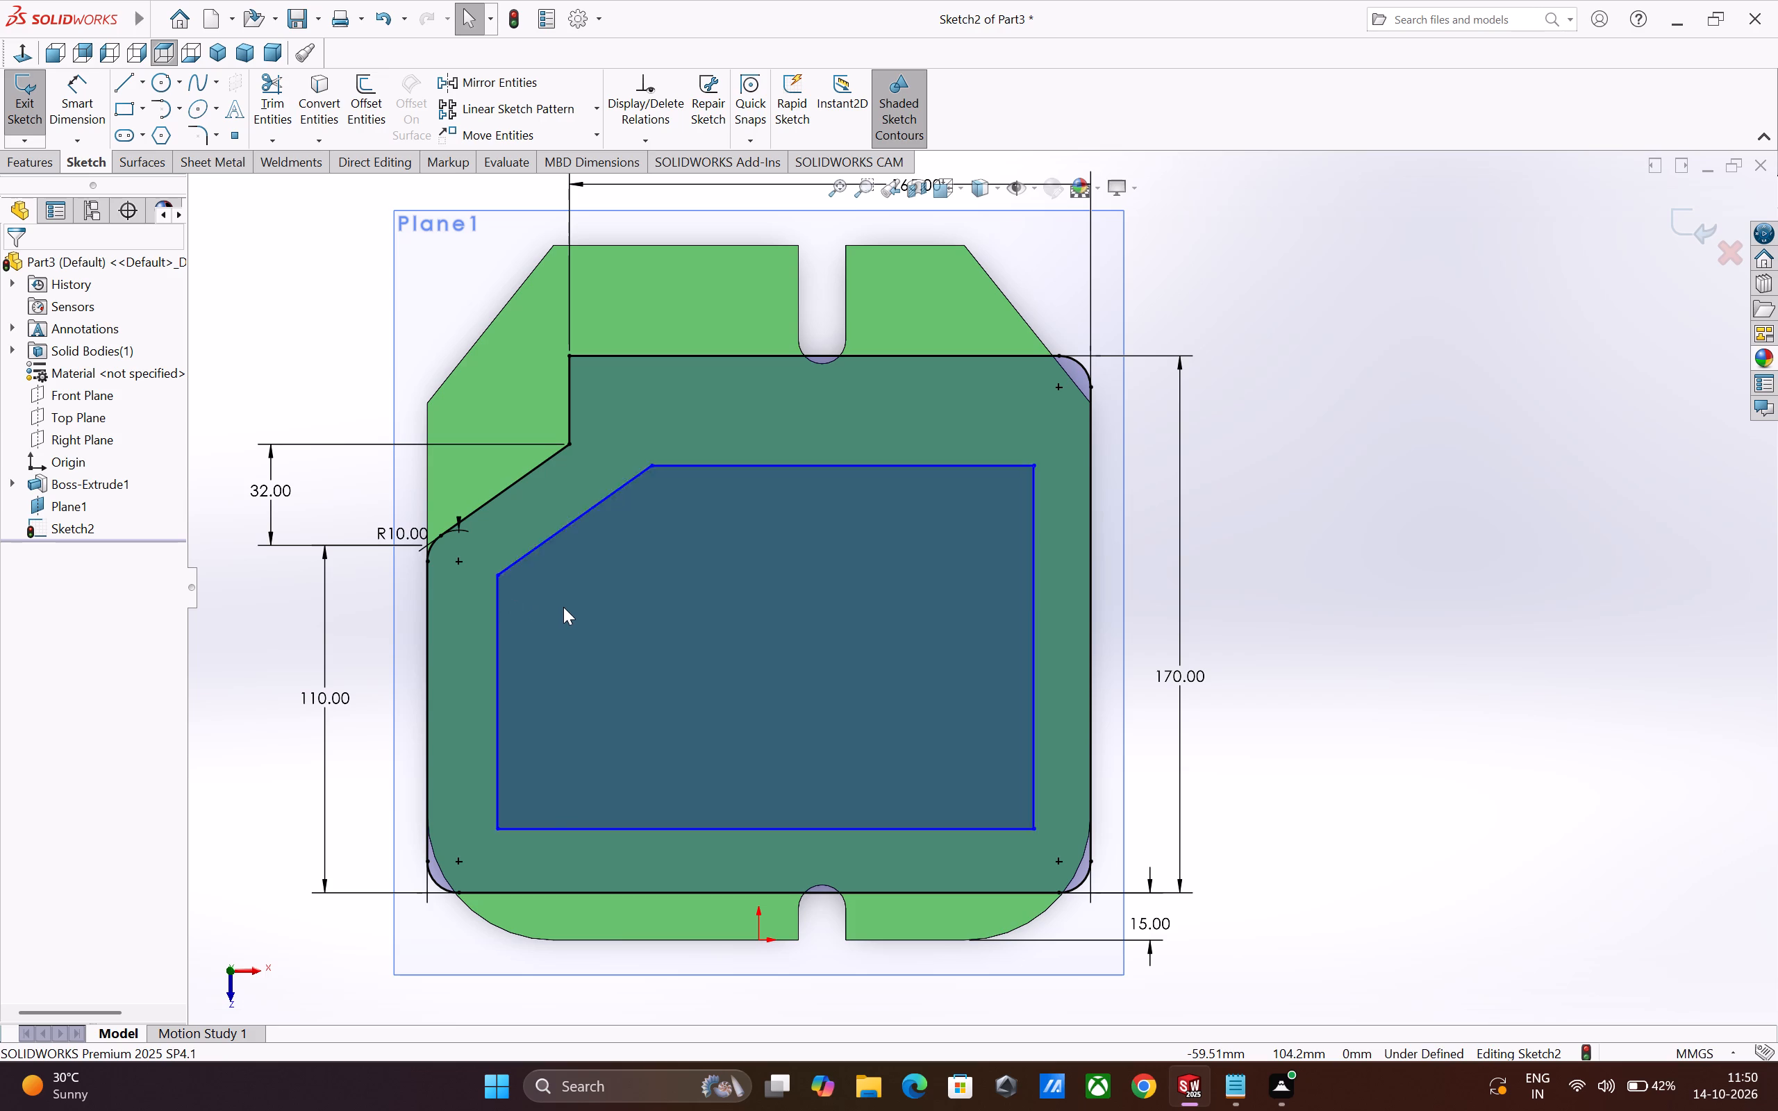
Dimension the gap between the inner outline's right line and the profile's right edge to 16 mm.
left_click(83, 115)
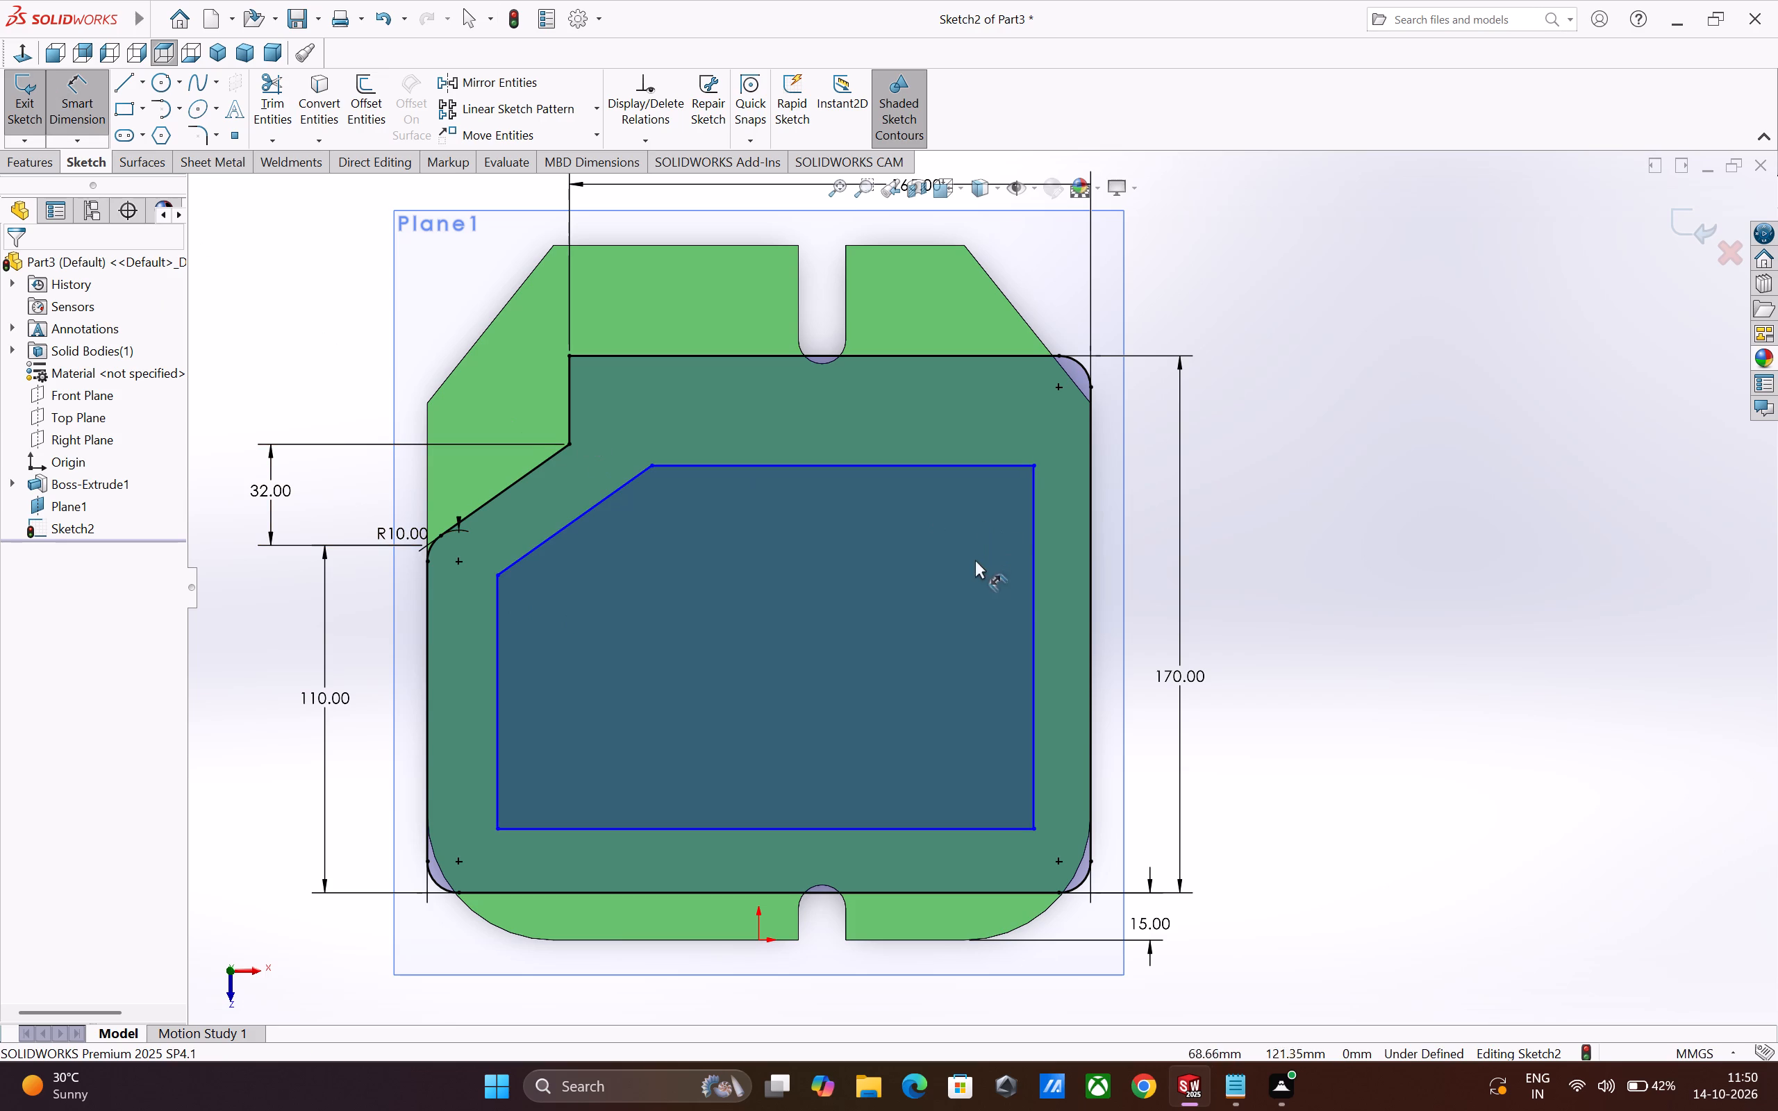
left_click(1034, 630)
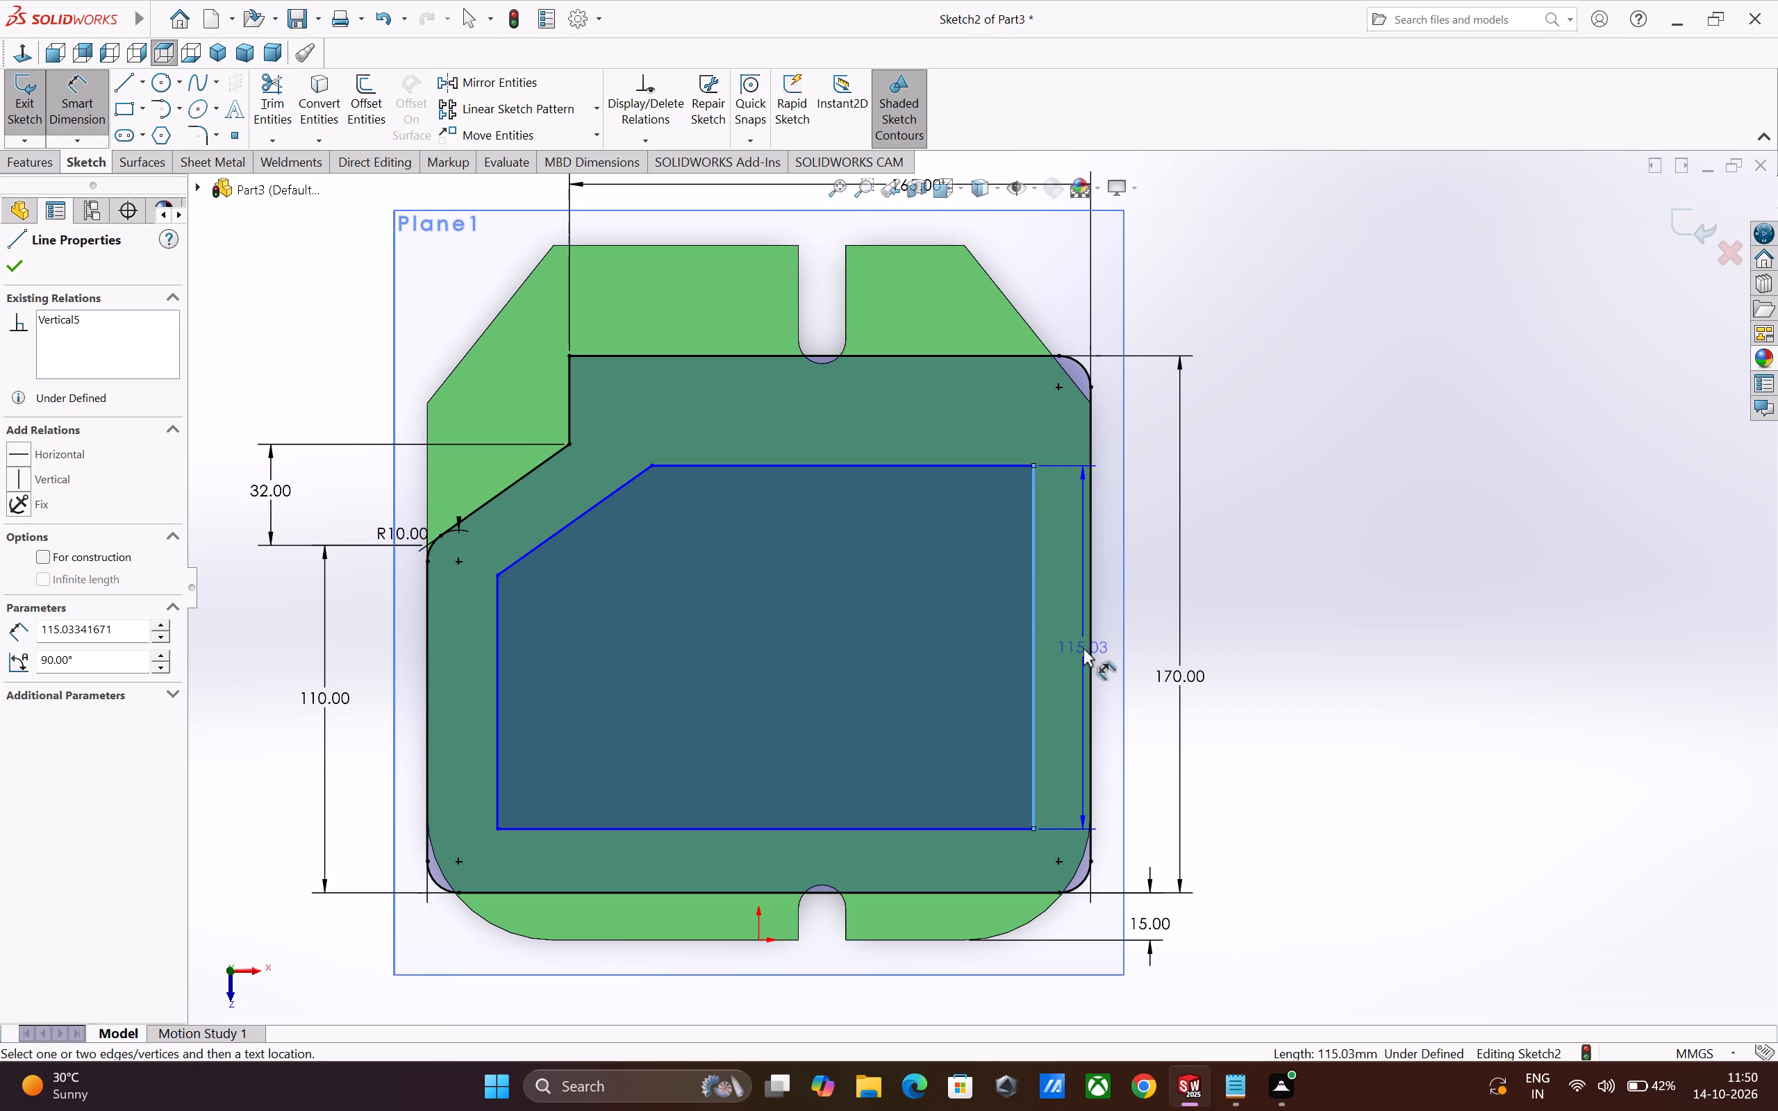
left_click(1090, 651)
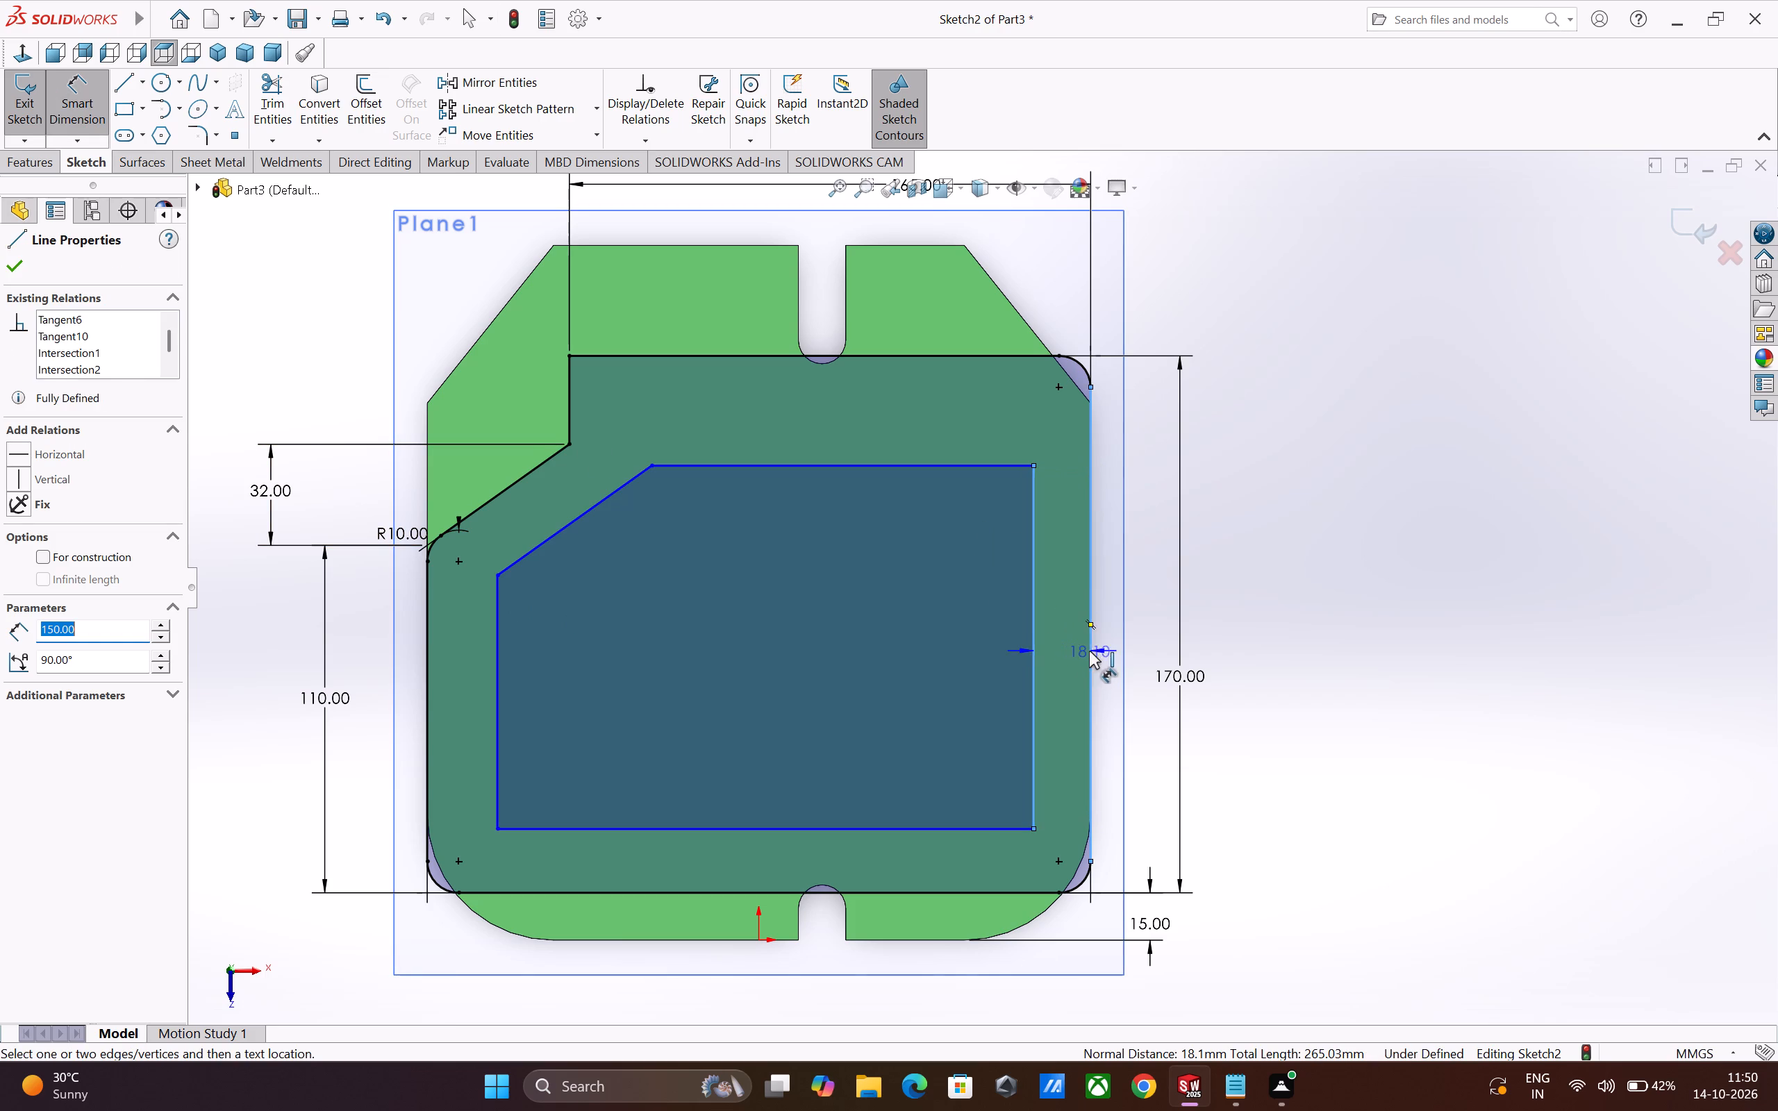
left_click(1061, 676)
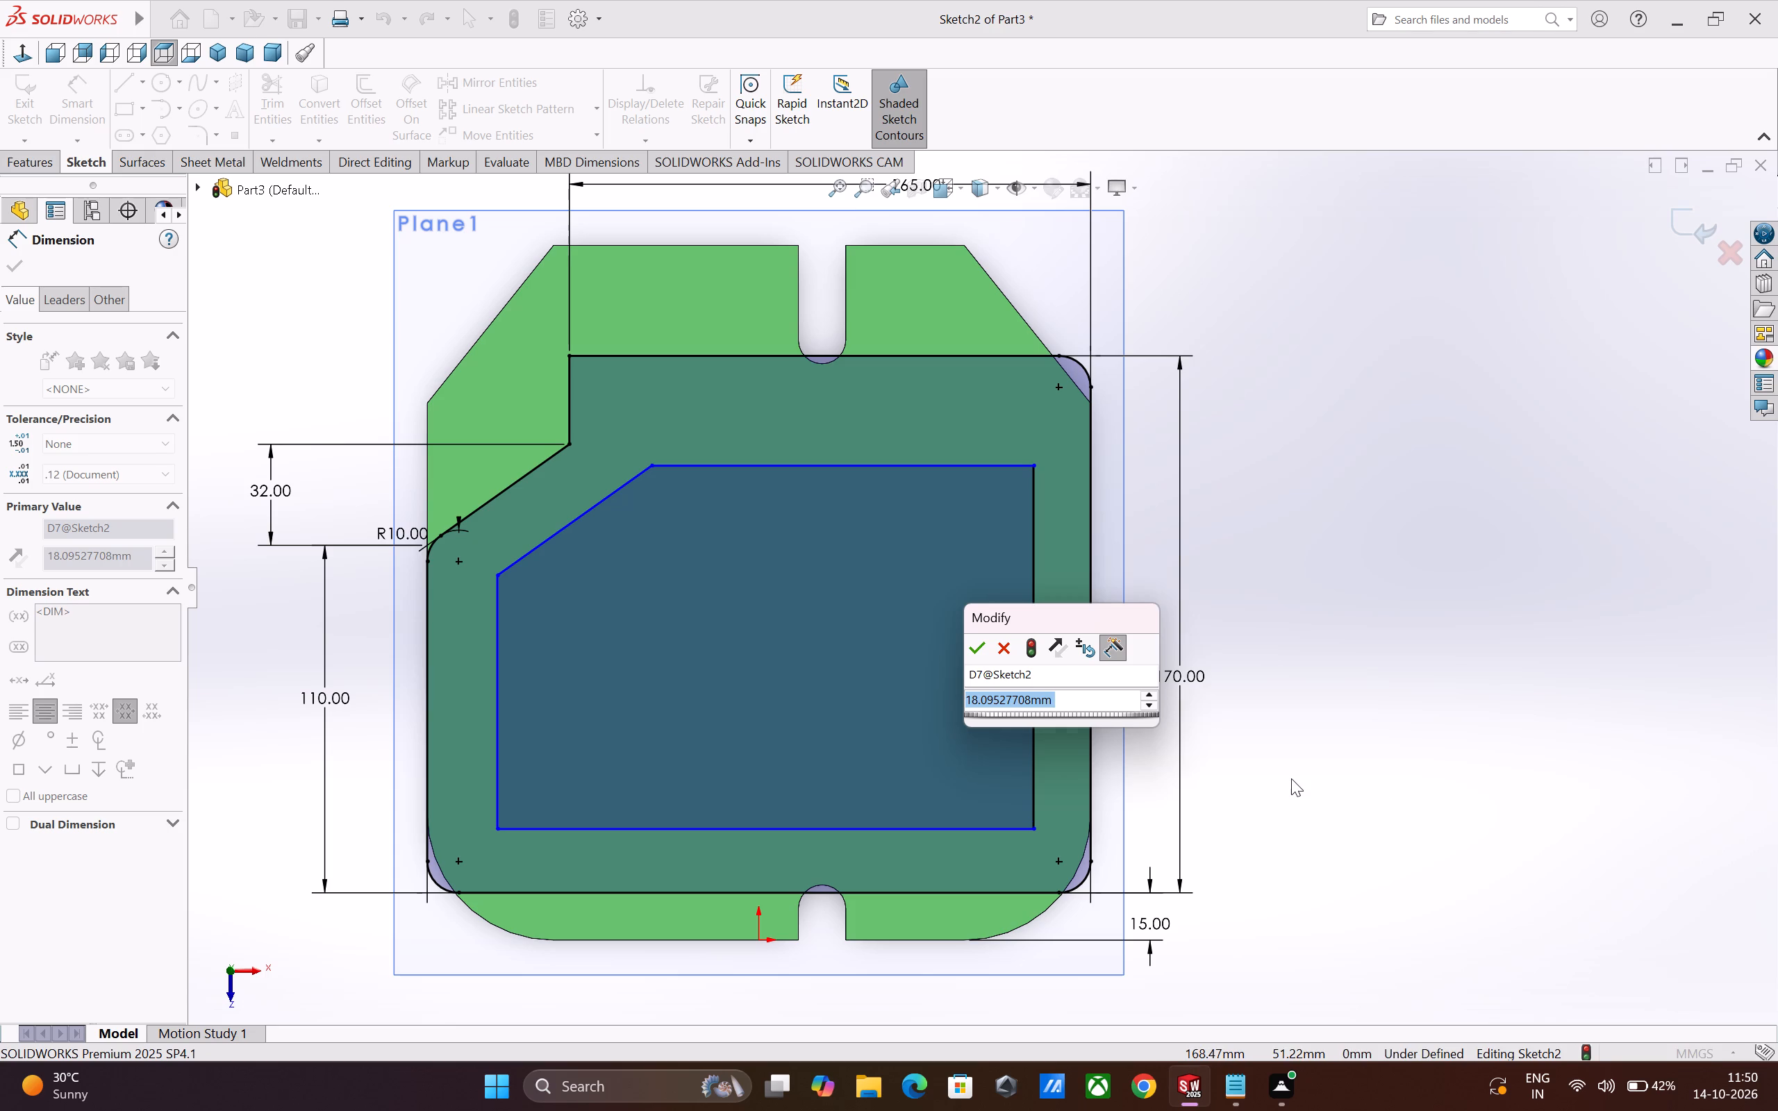
key("1")
key("6")
key("Return")
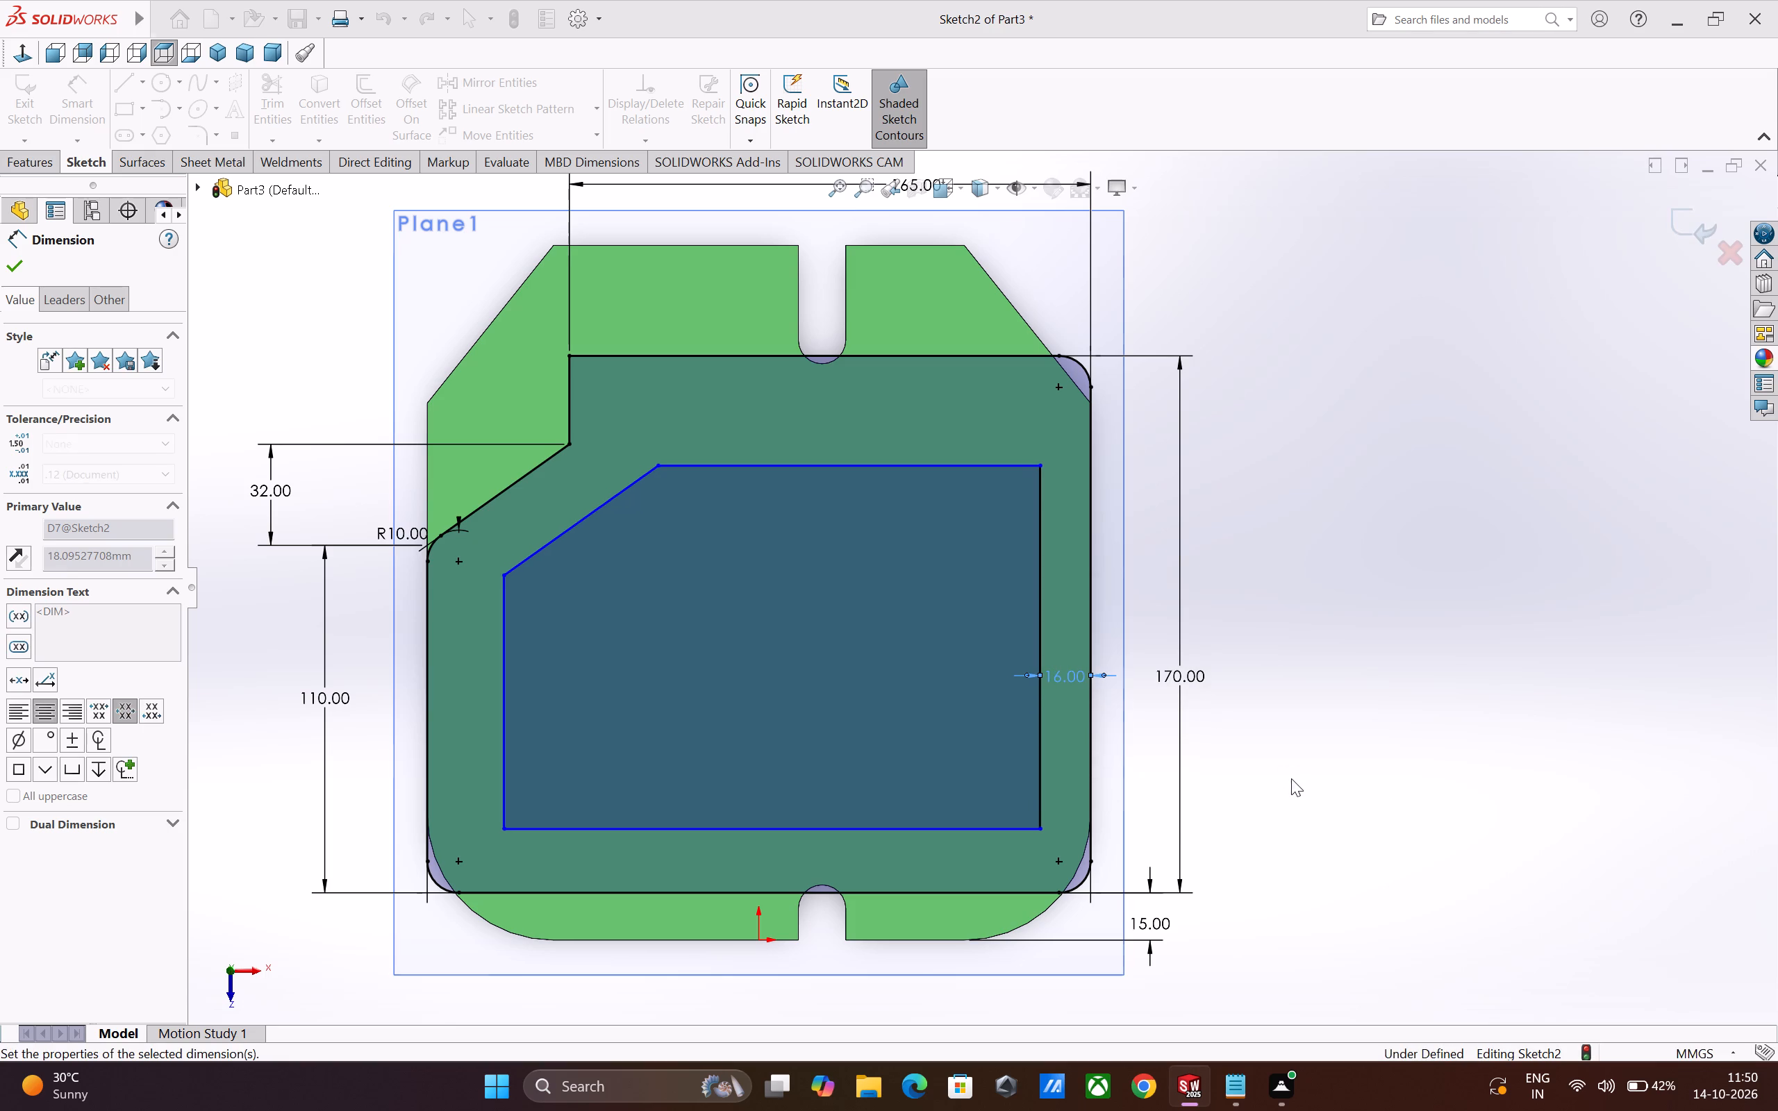
Dimension the inner outline's right vertical line to 103 mm and place the dimension clear of the 170 mm one.
left_click(1040, 747)
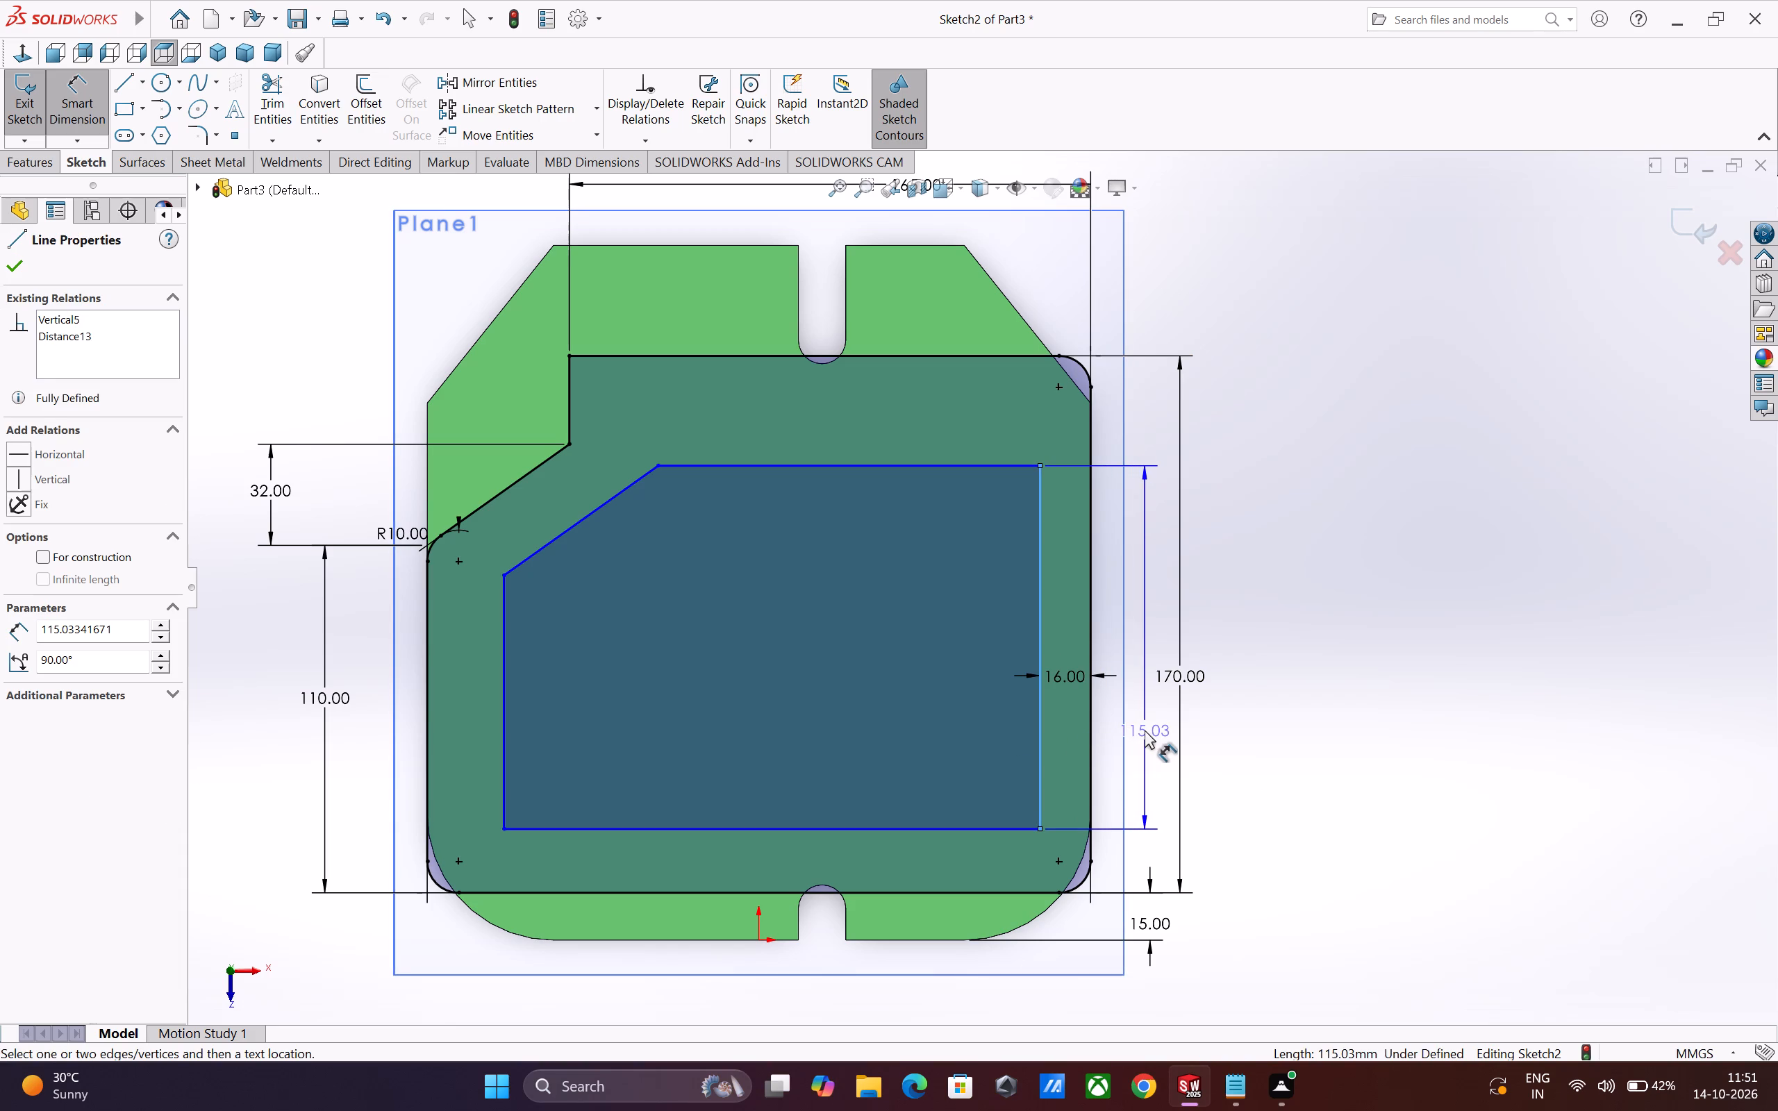
left_click(1145, 730)
key("1")
key("0")
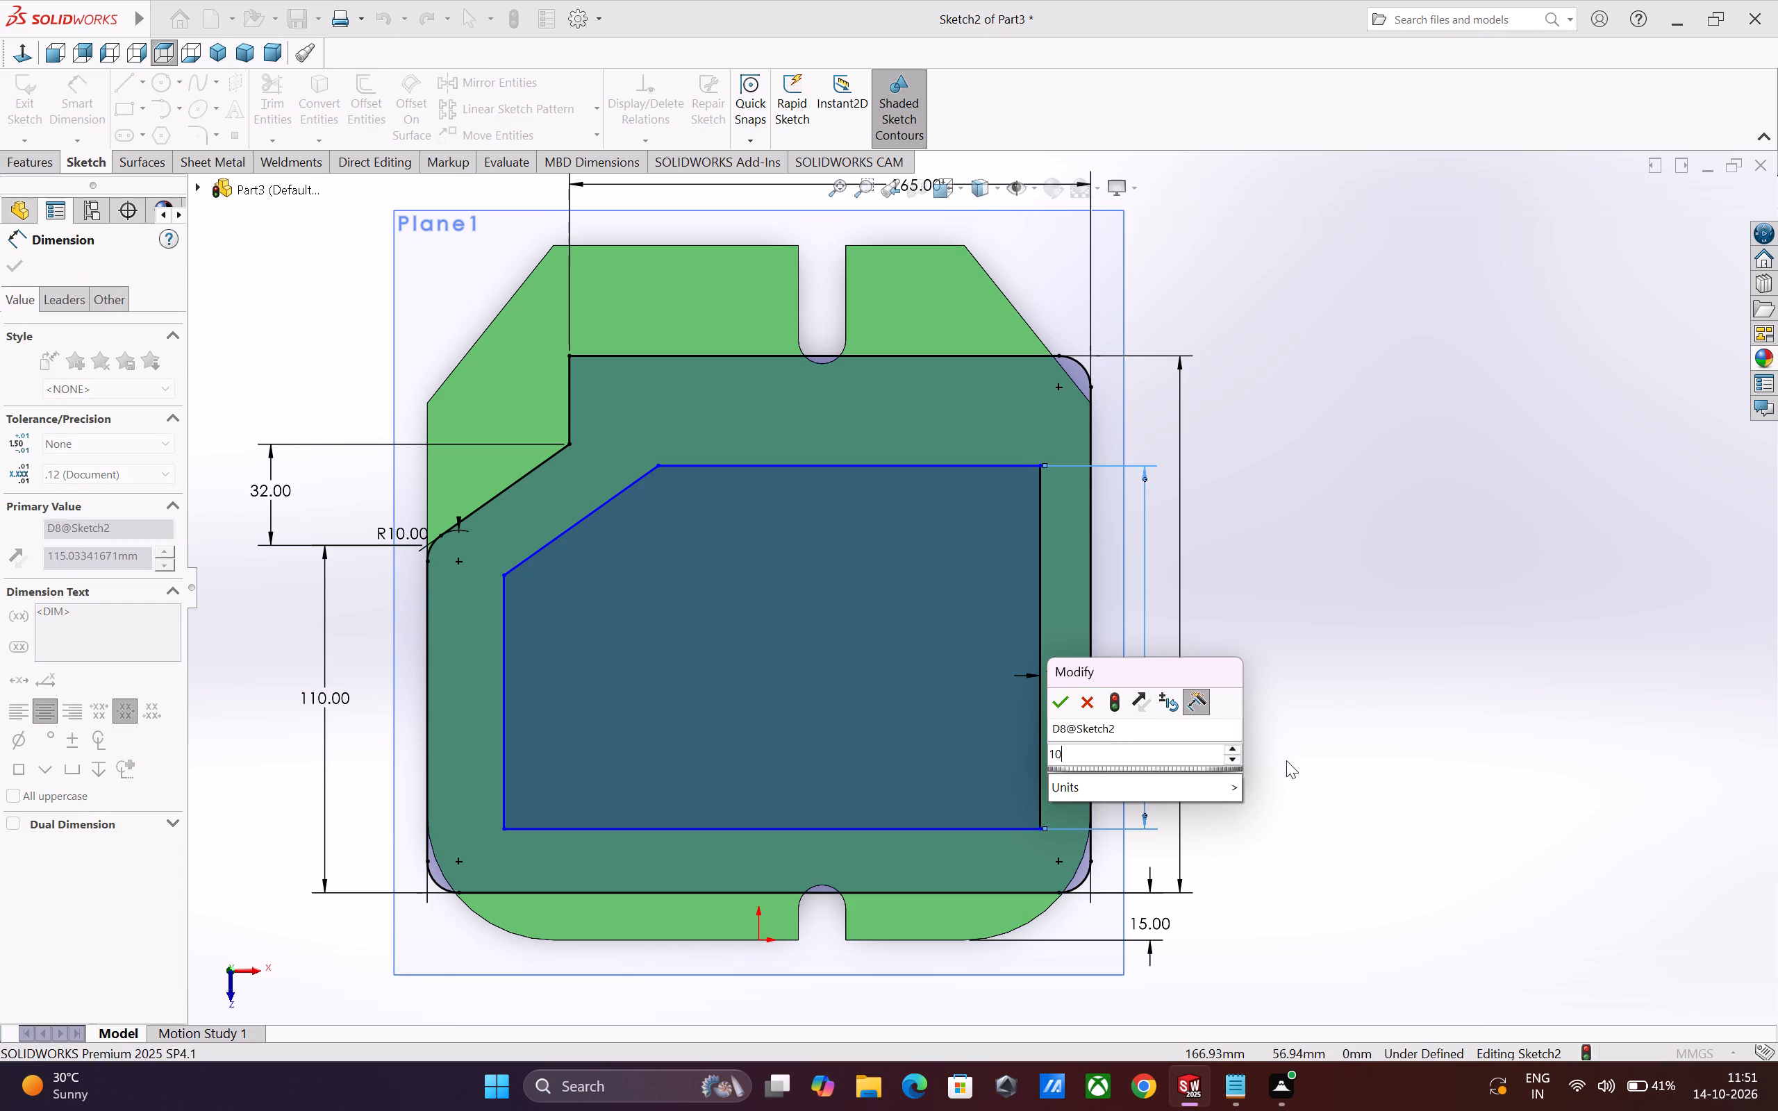
key("3")
key("Return")
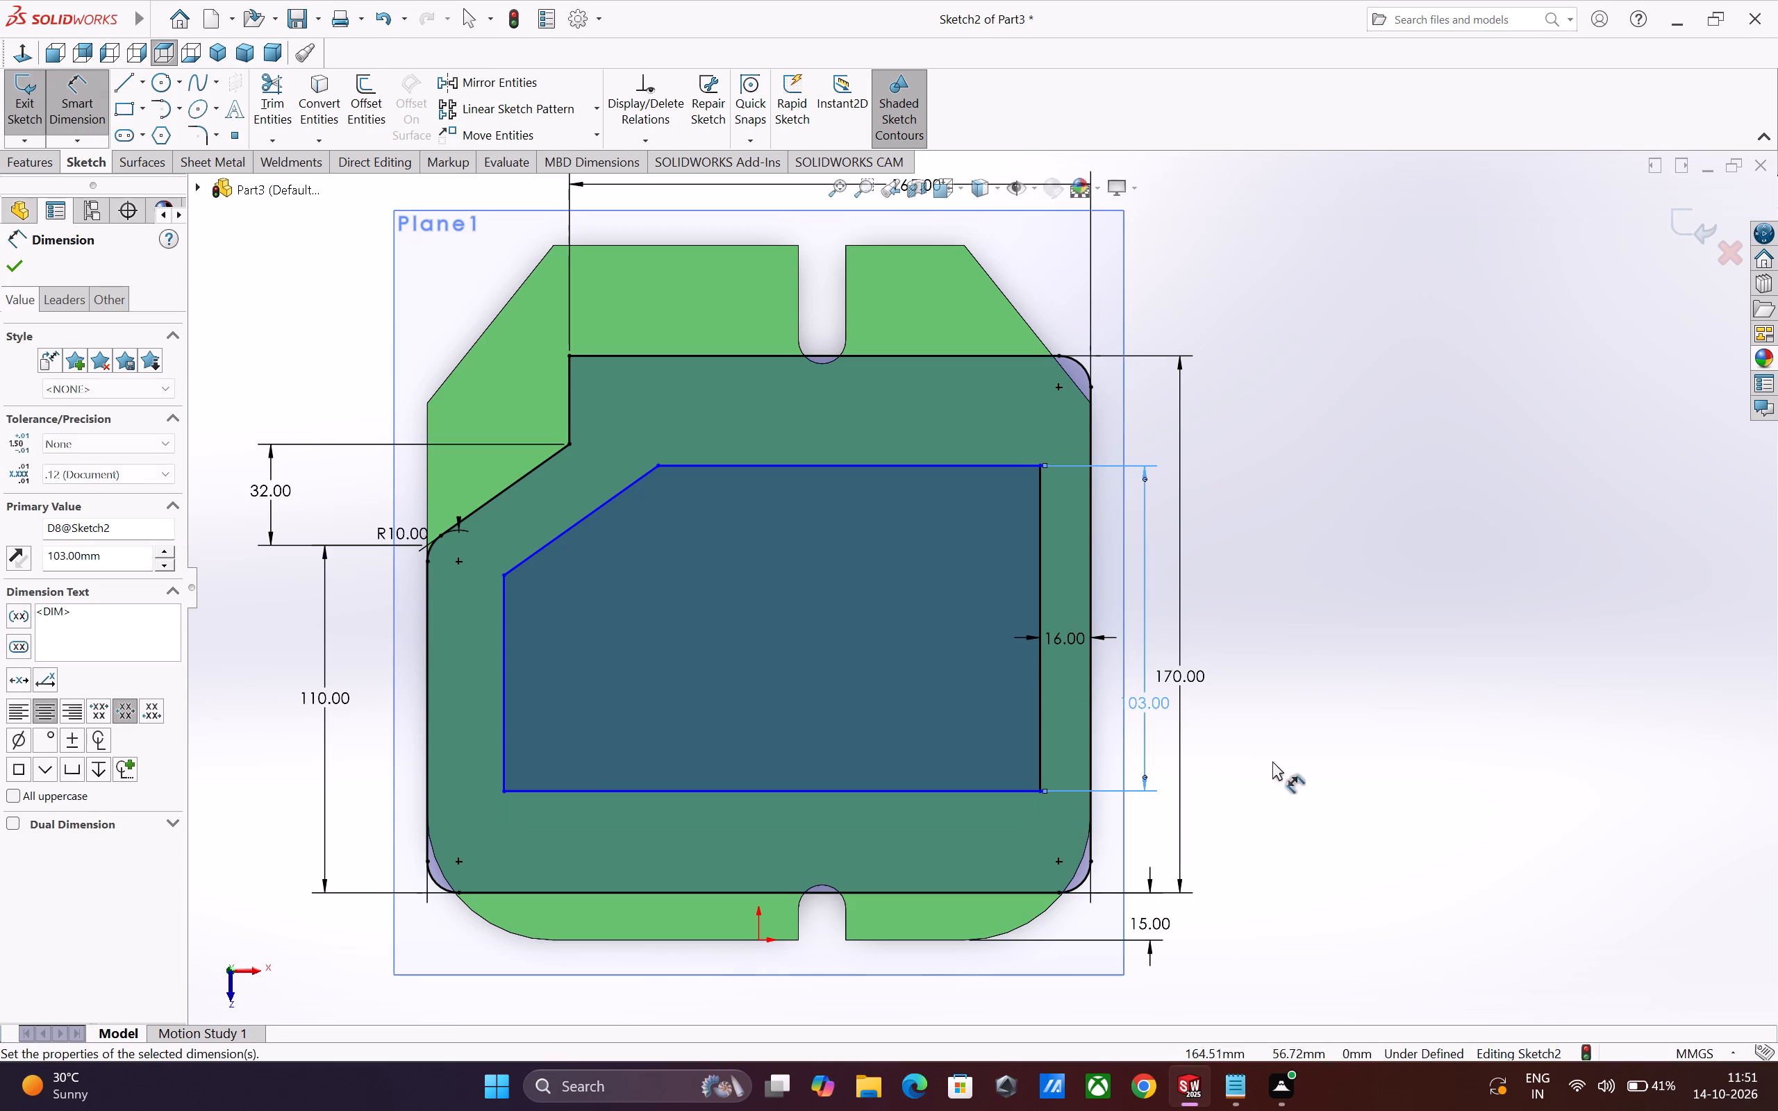
left_click_drag(1143, 702, 1150, 713)
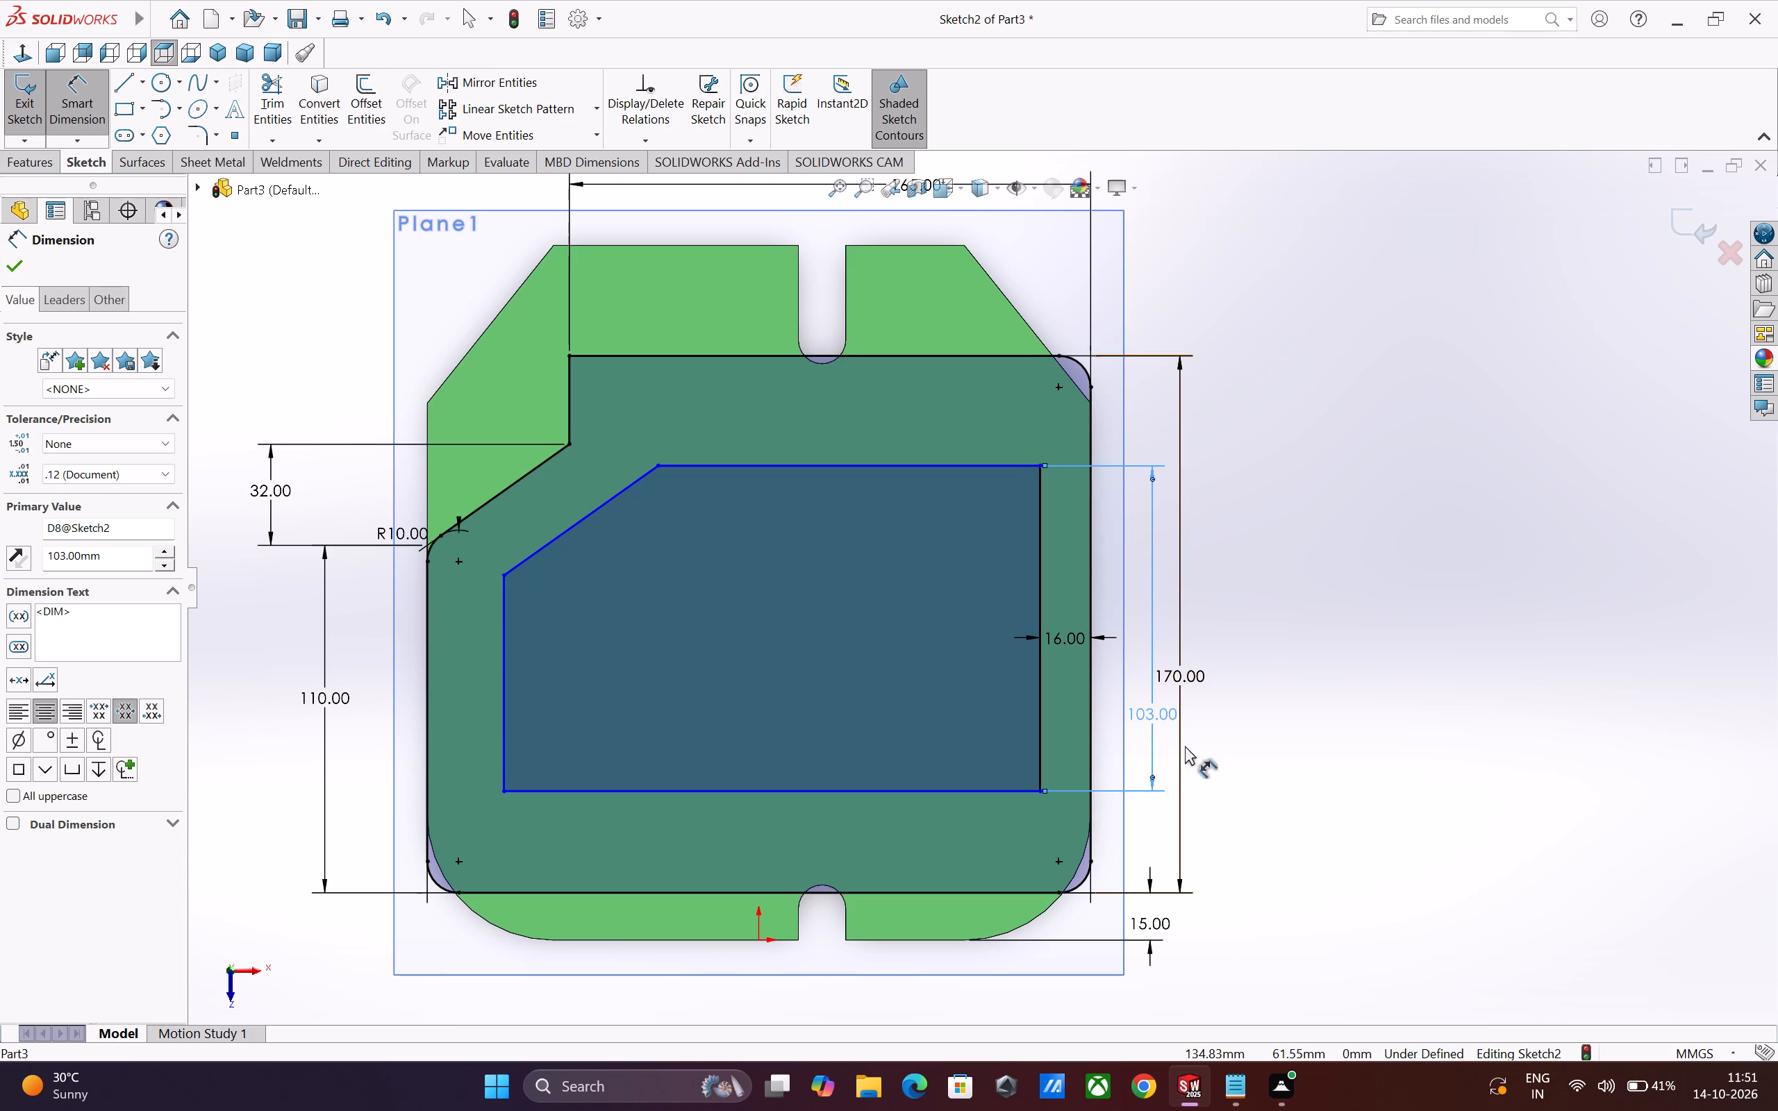
Dimension the gap between the inner outline's left line and the profile's left edge to 16 mm.
left_click(505, 719)
left_click(426, 733)
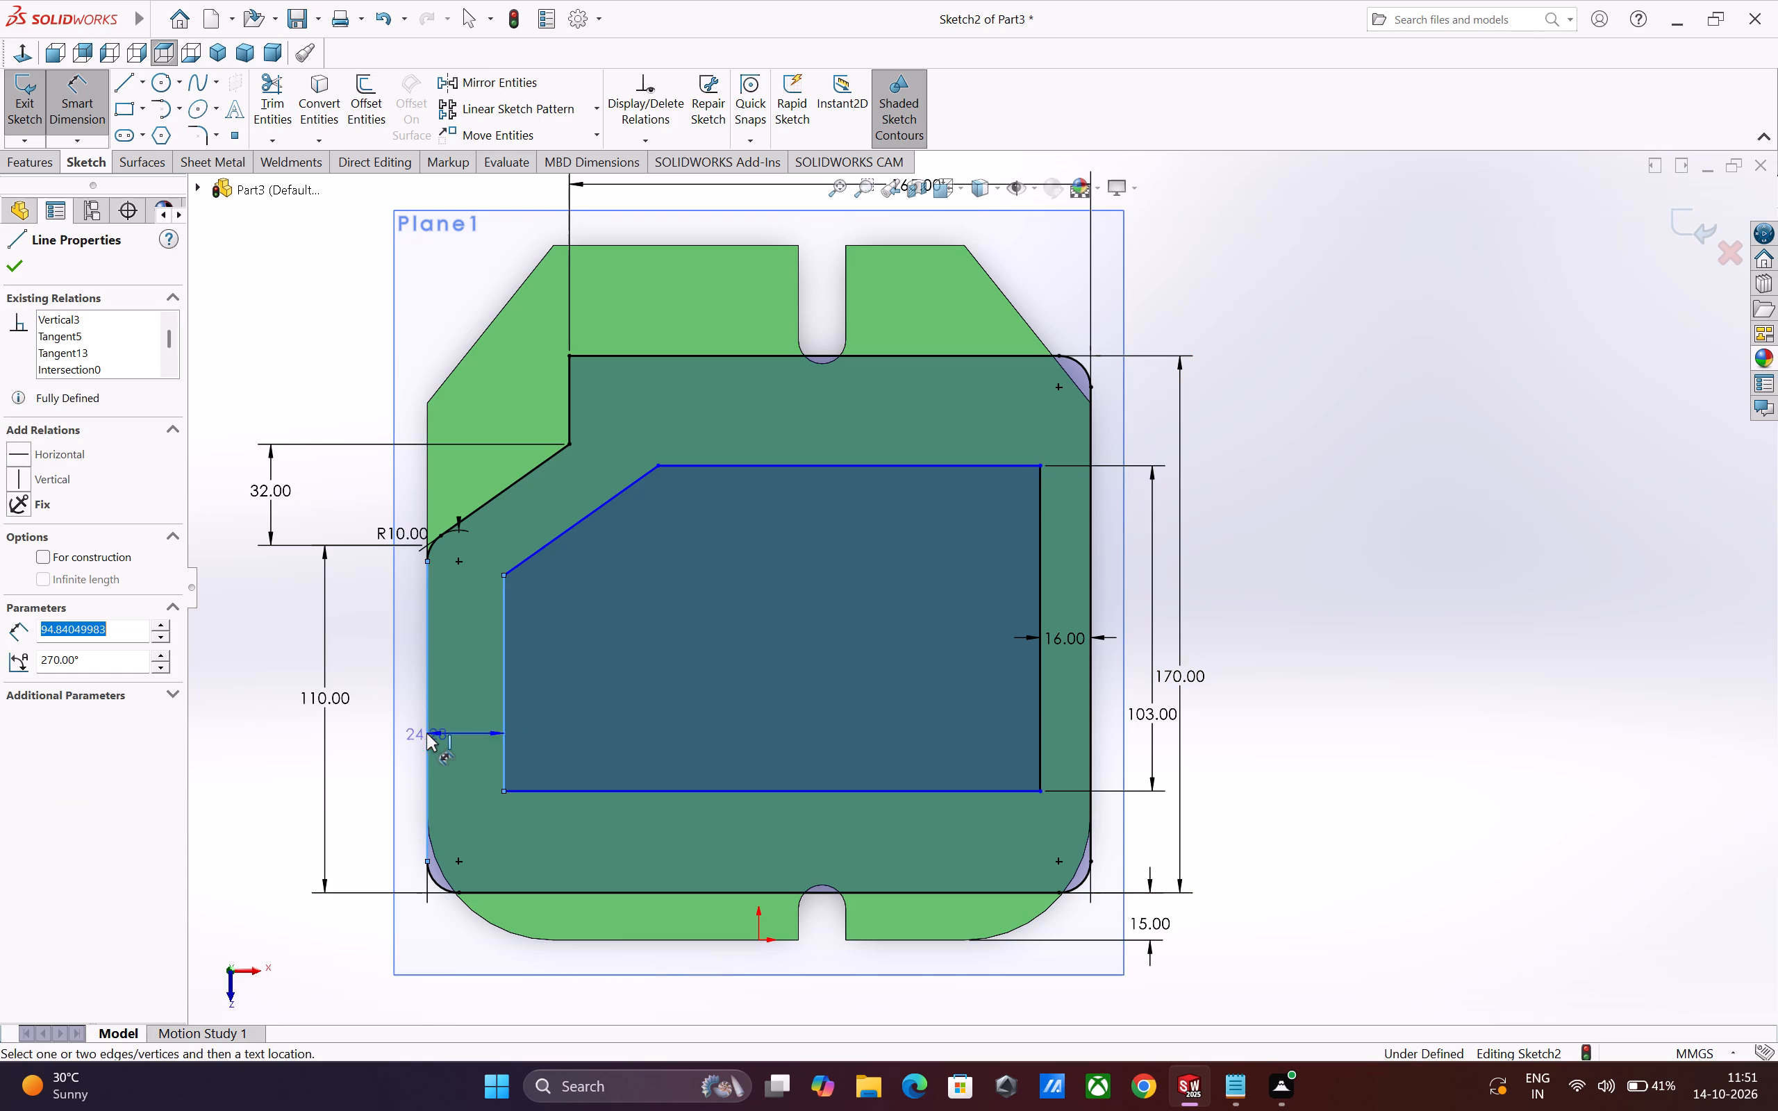
left_click(455, 728)
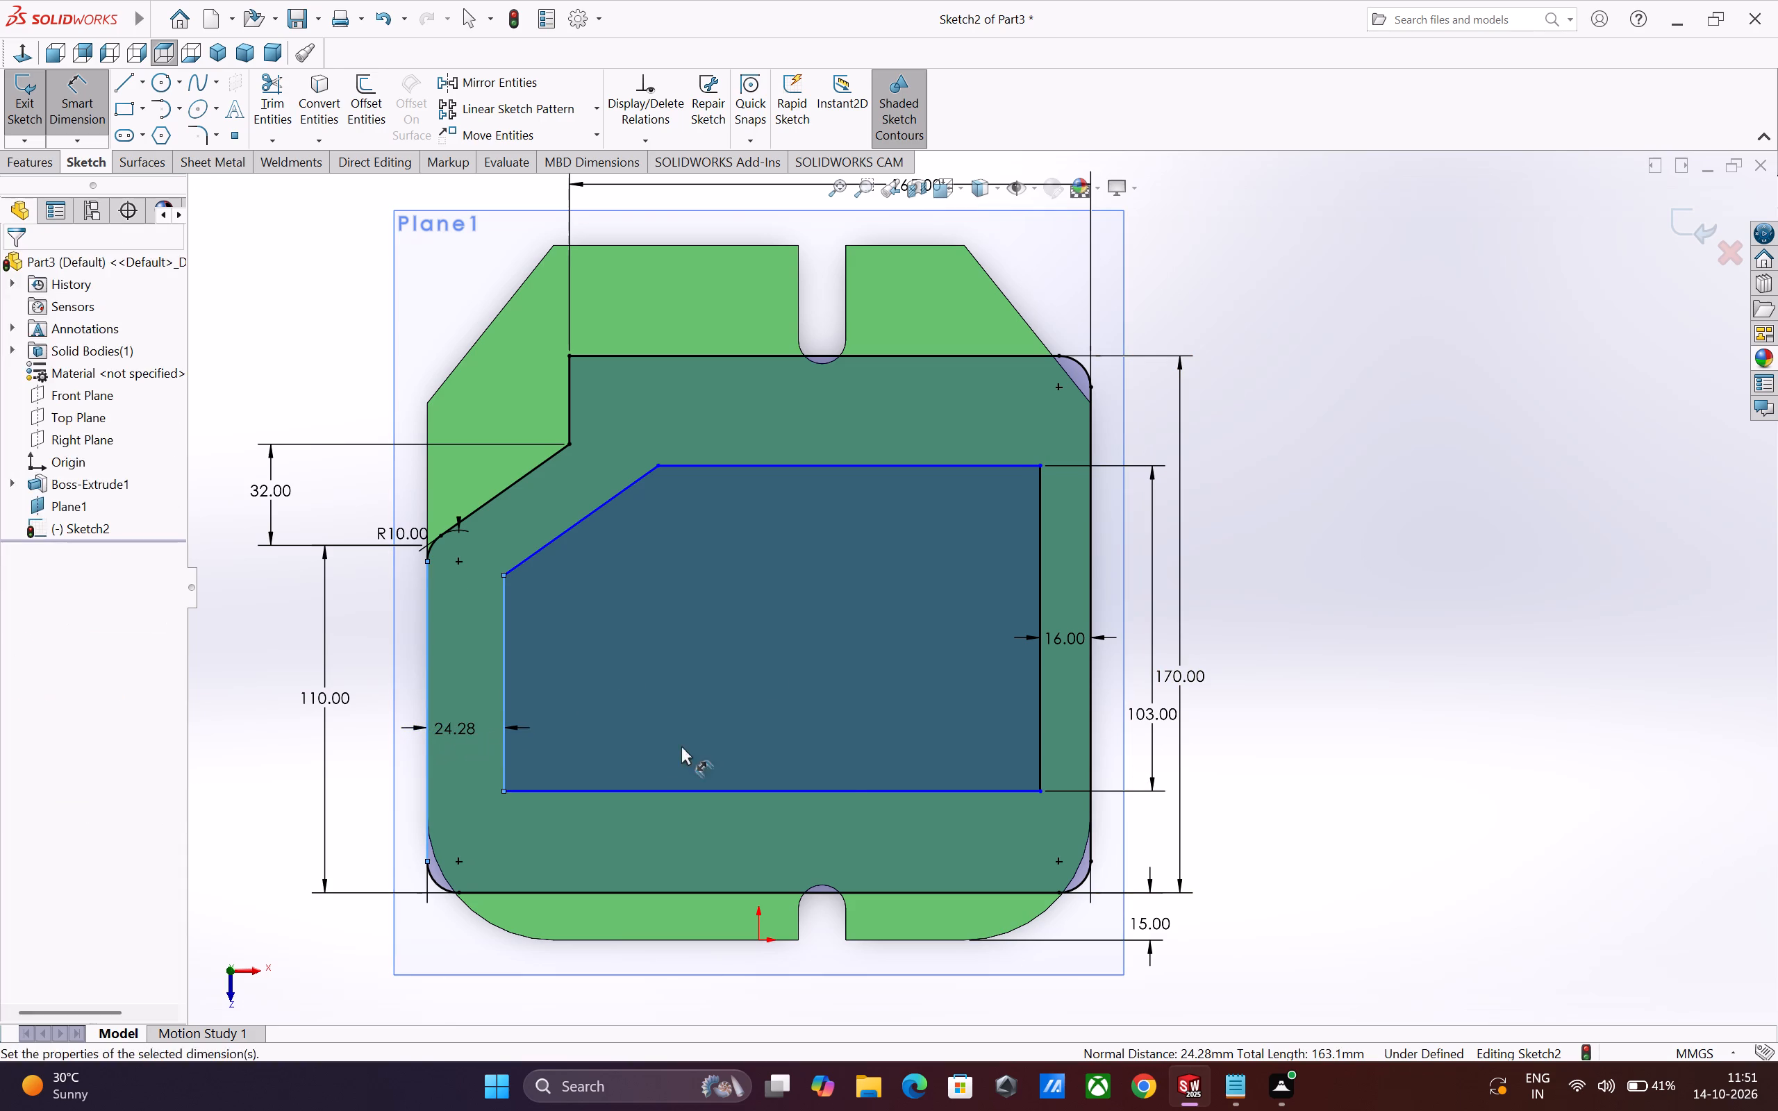
type("16")
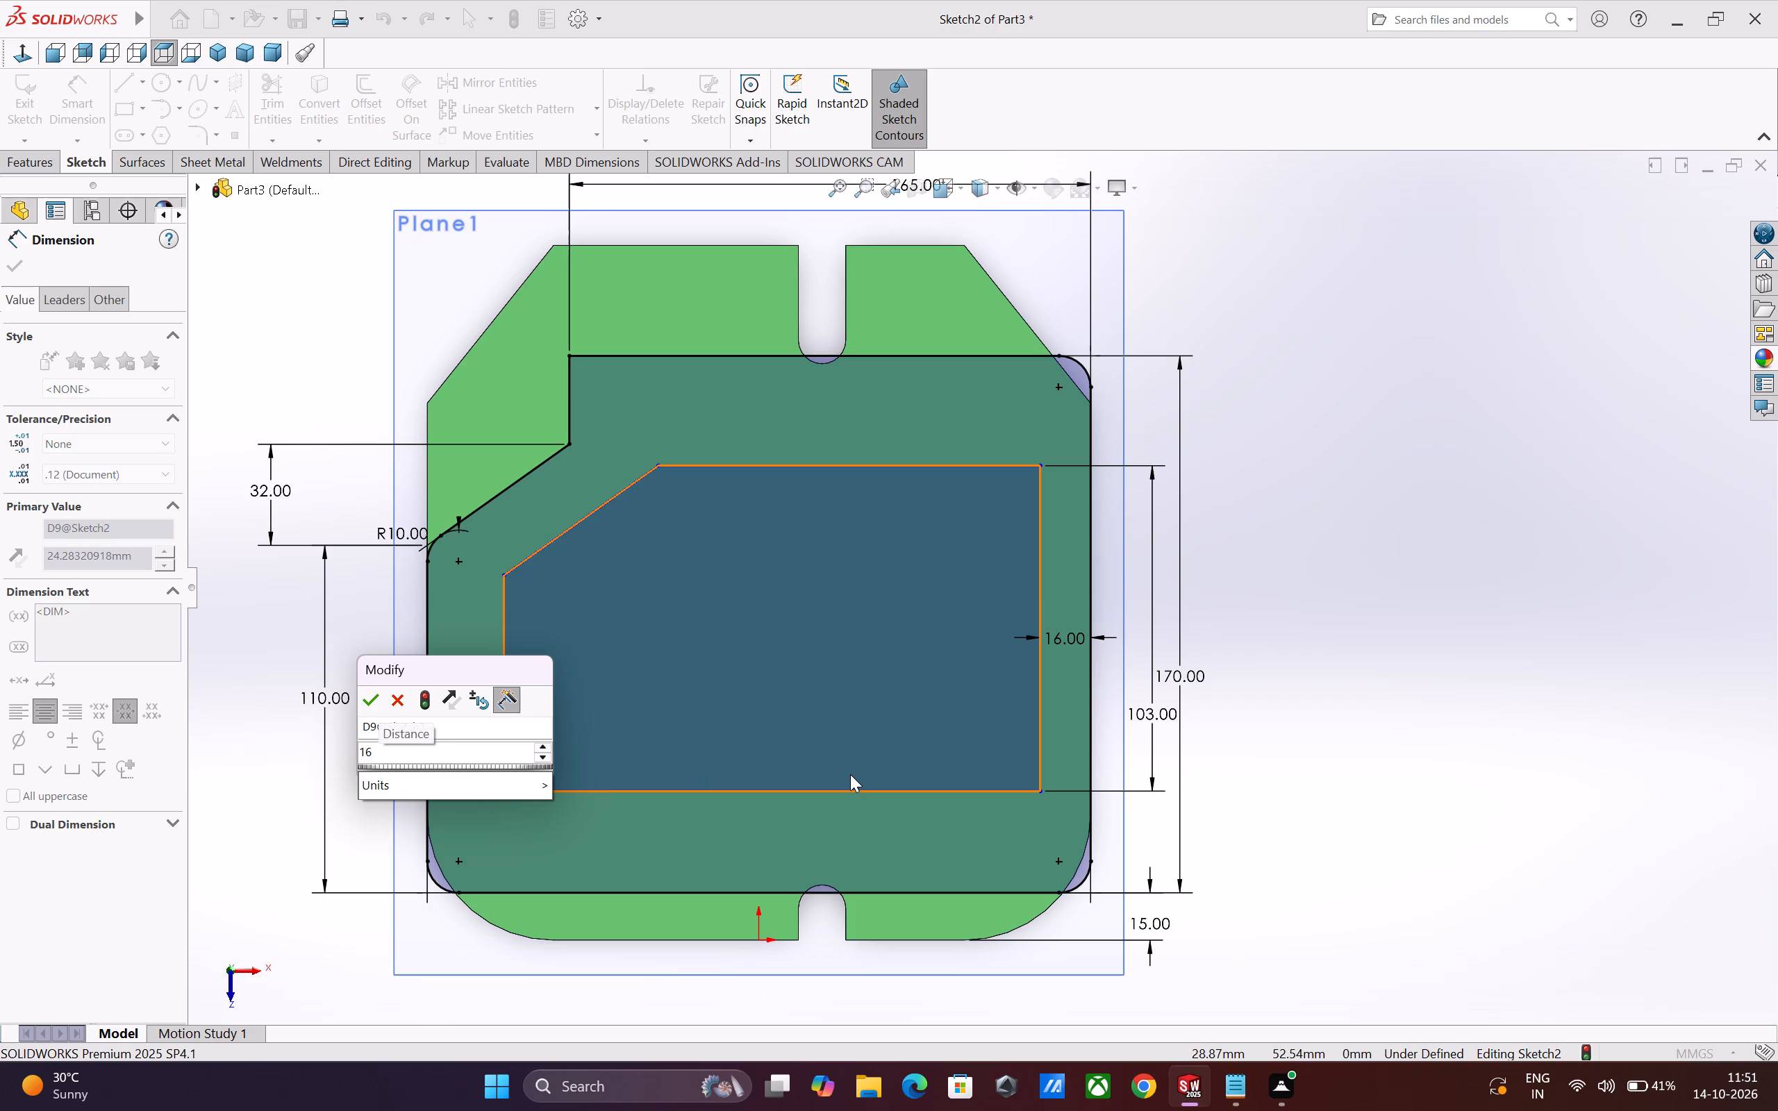
key("Return")
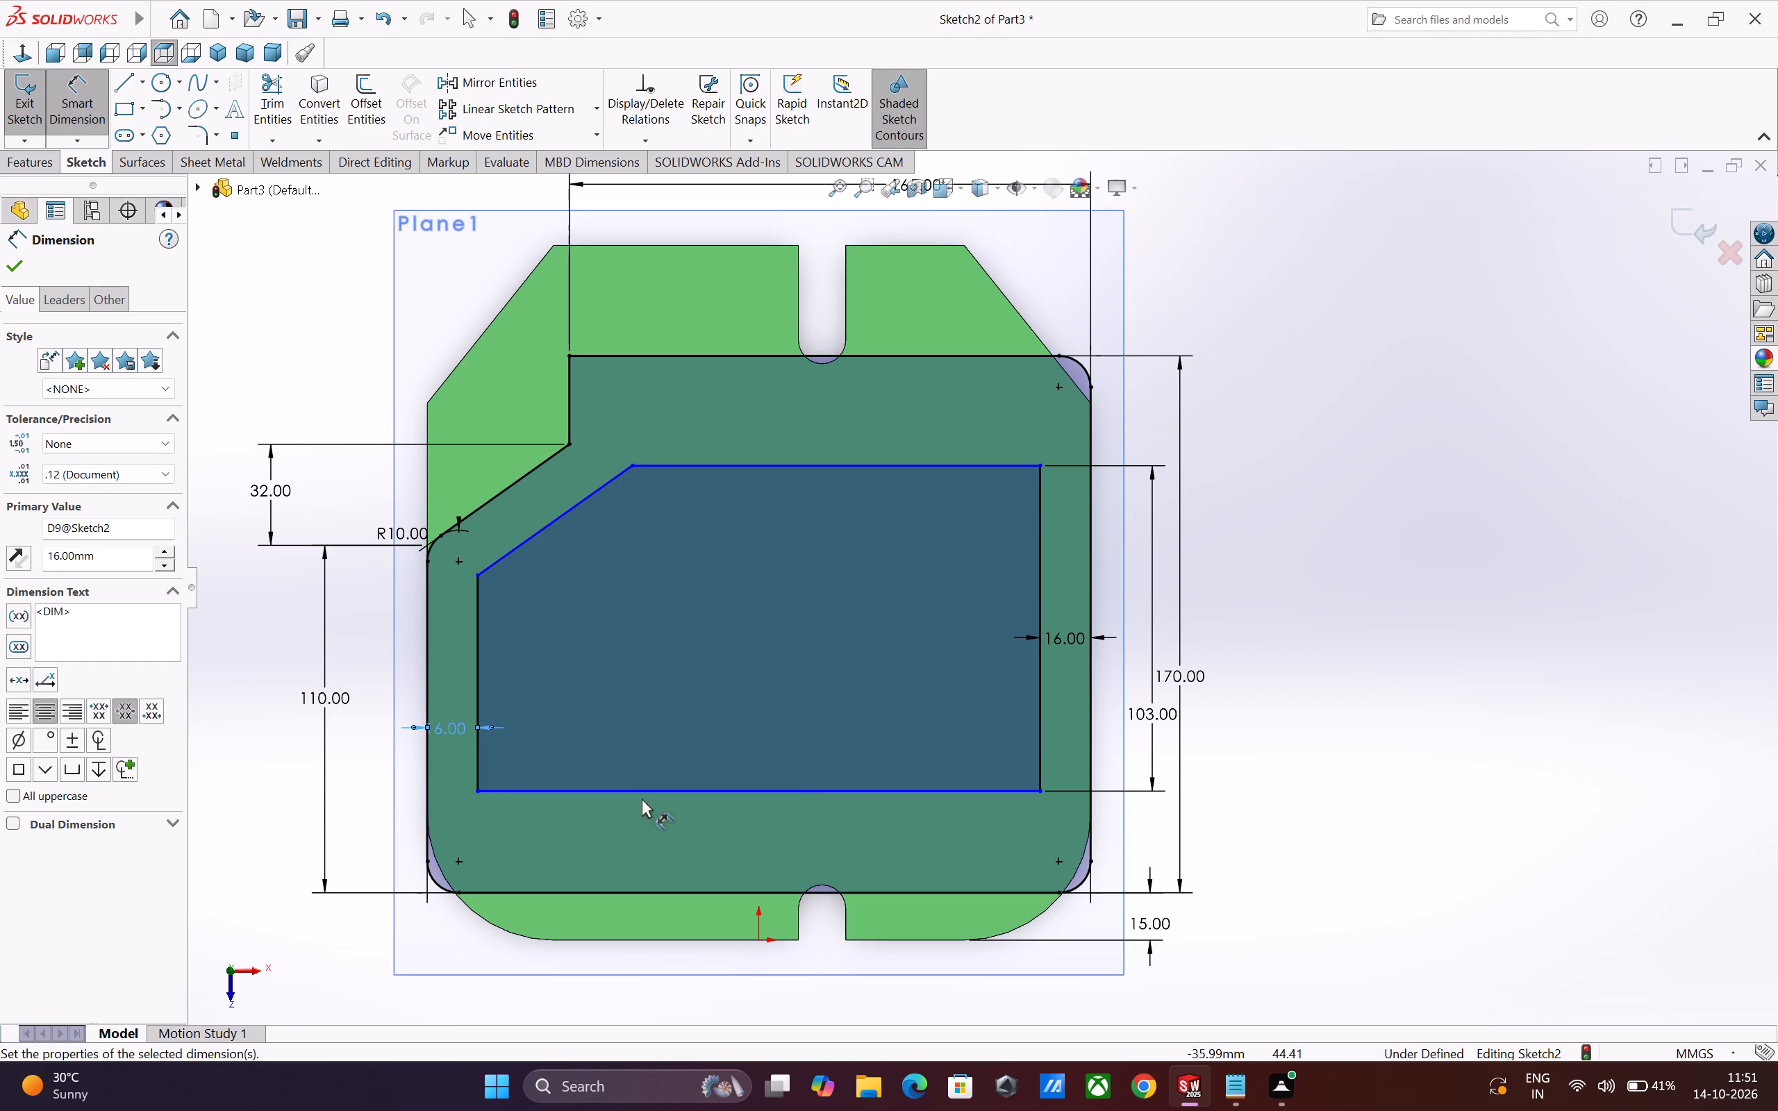
Dimension the gap between the inner outline's bottom line and the profile's bottom edge to 30 mm.
left_click(617, 790)
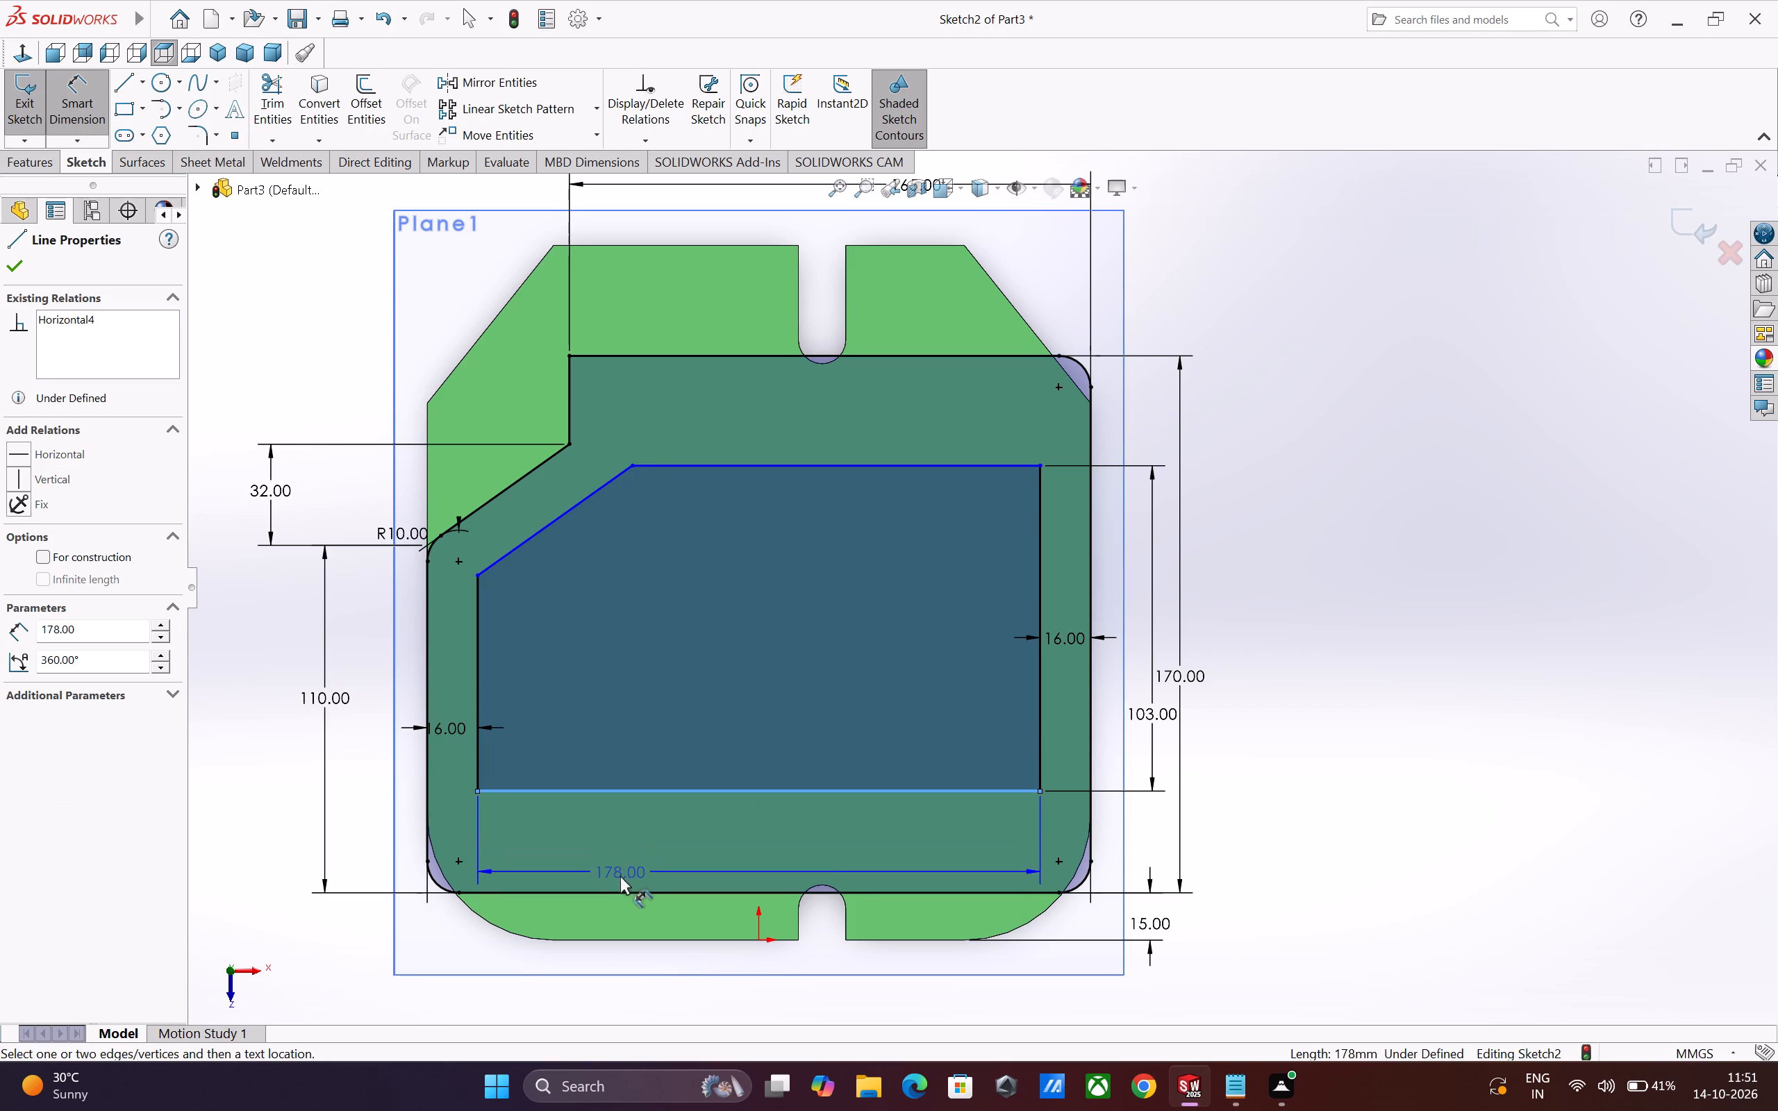
left_click(620, 891)
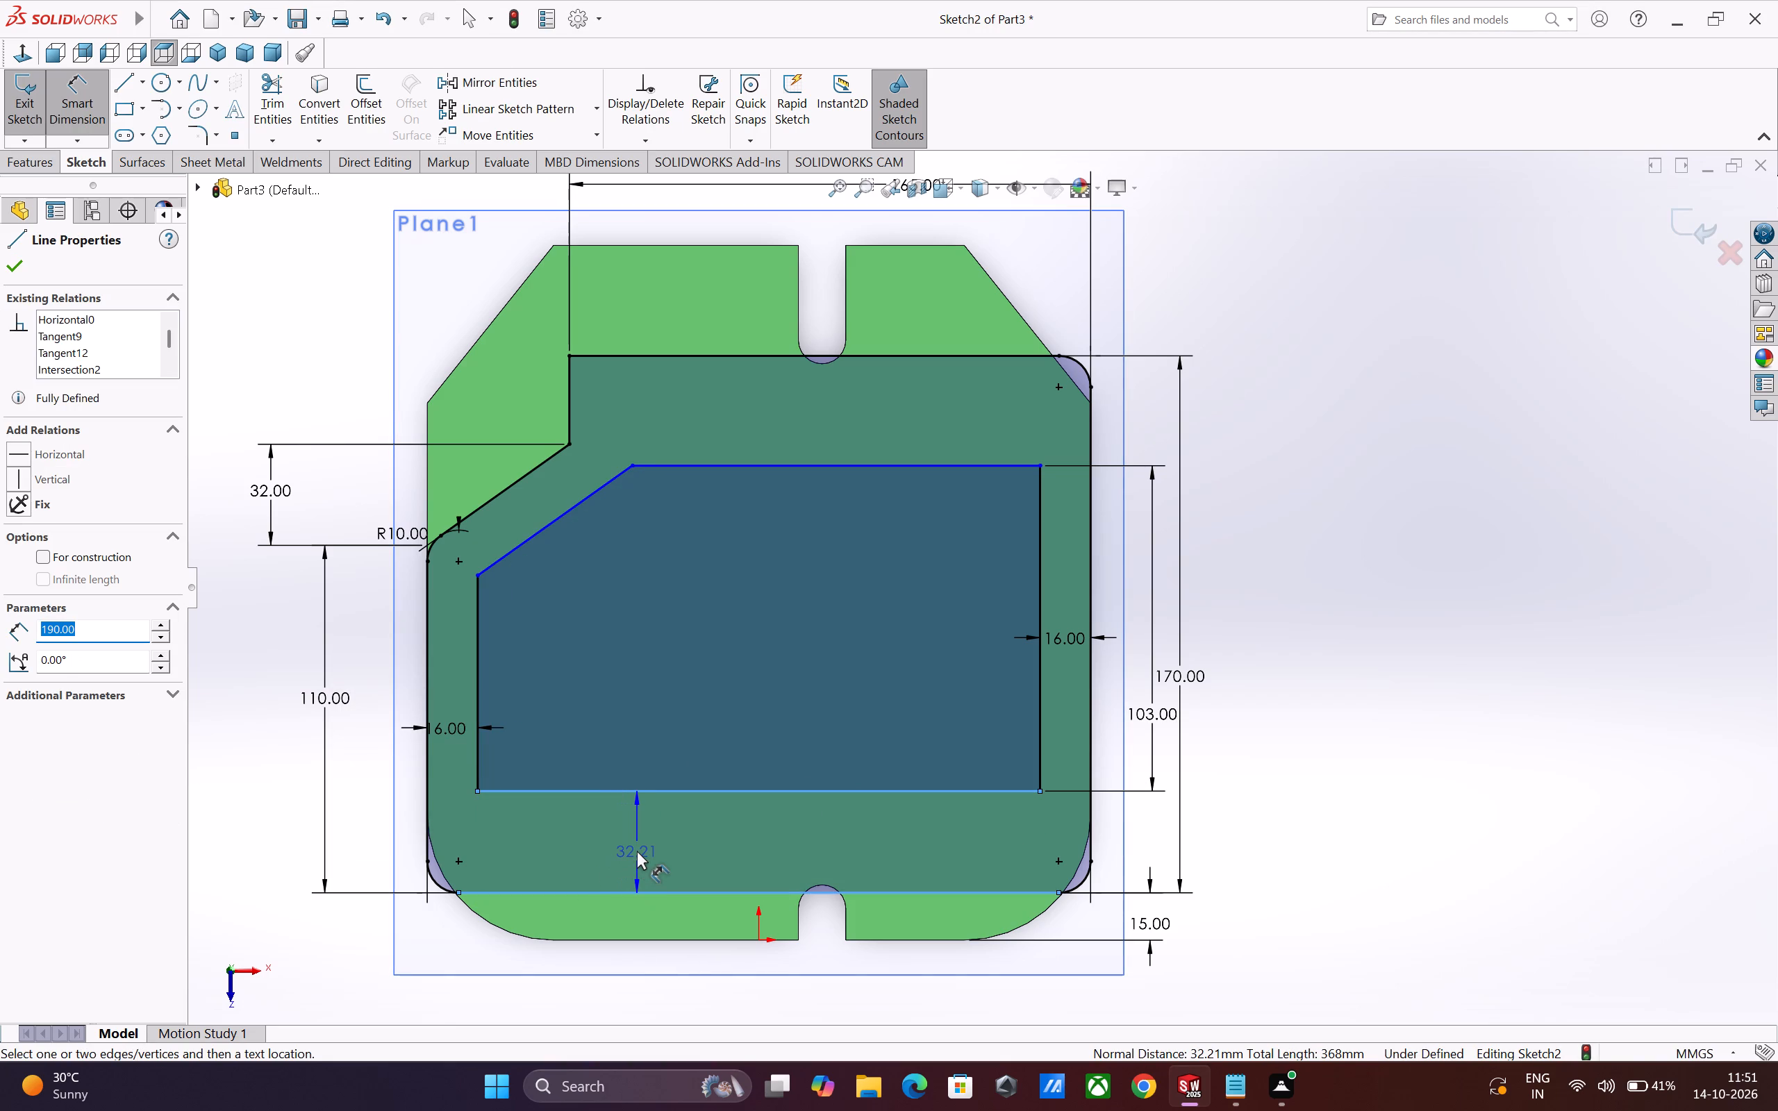
left_click(637, 851)
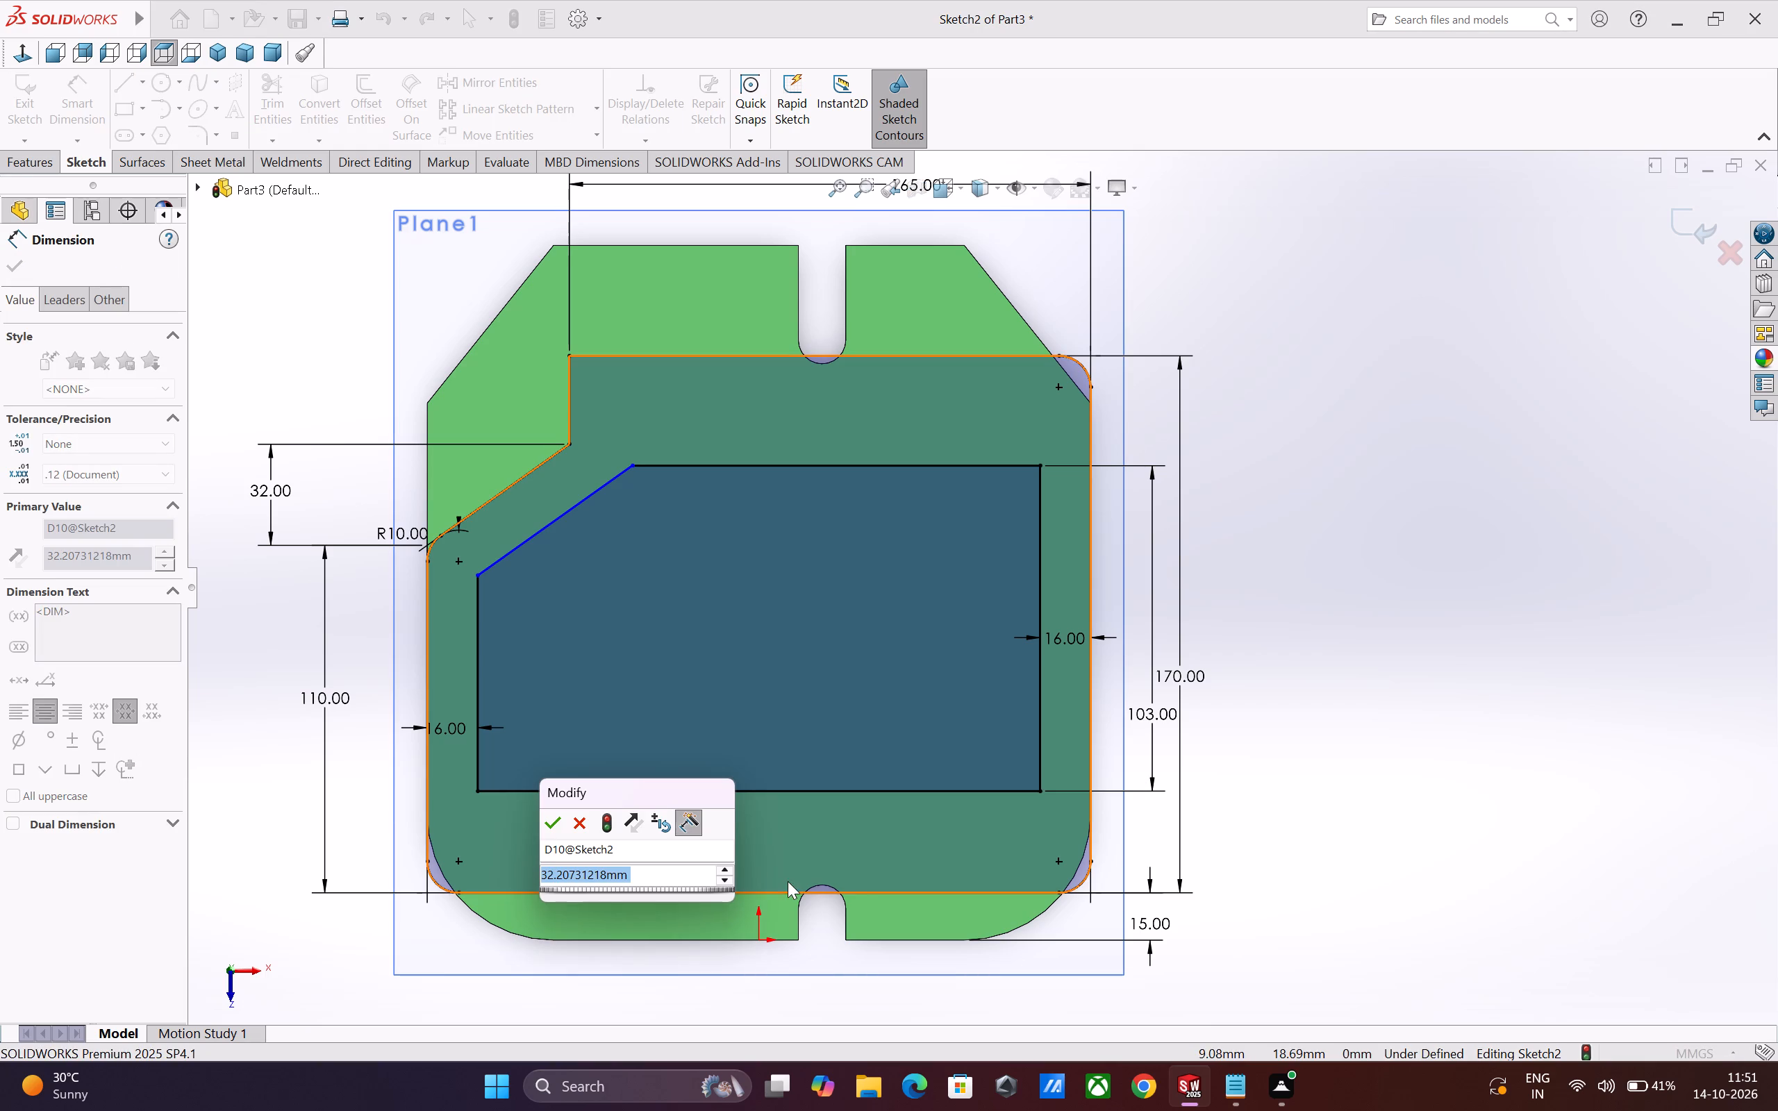
type("30")
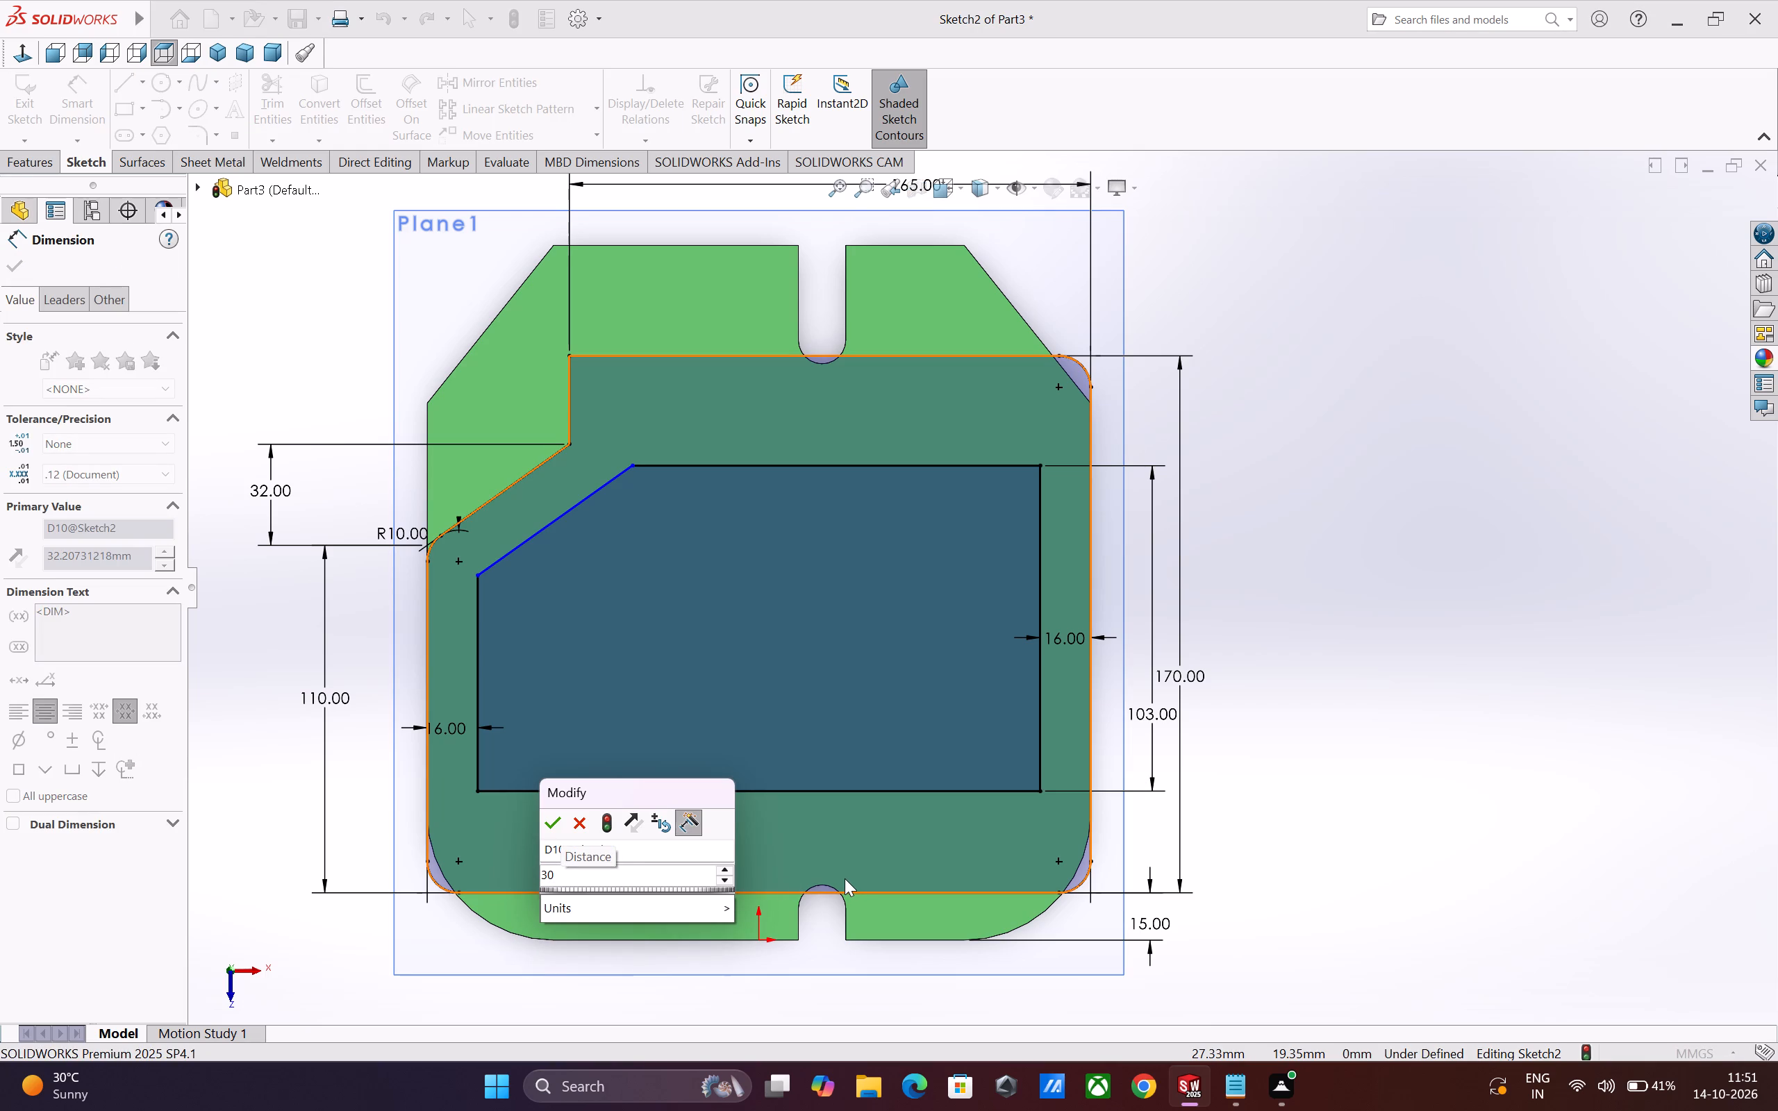
key("Return")
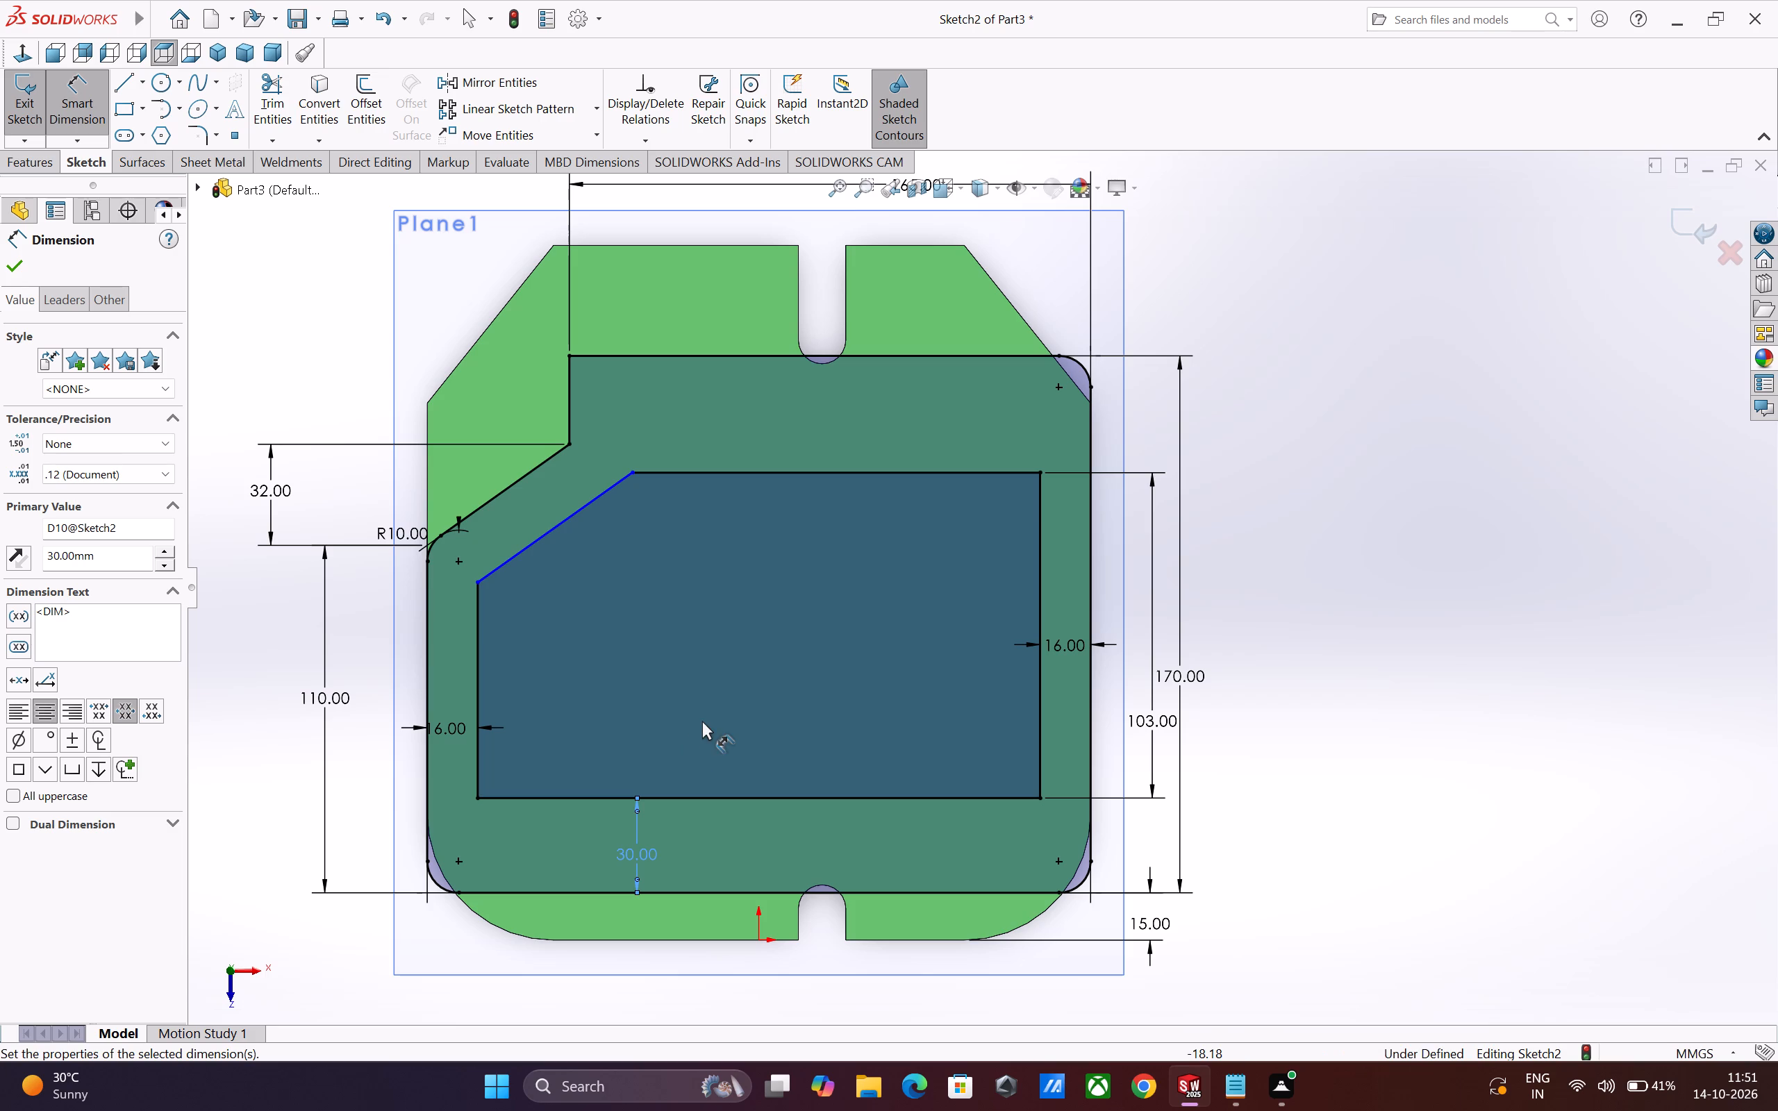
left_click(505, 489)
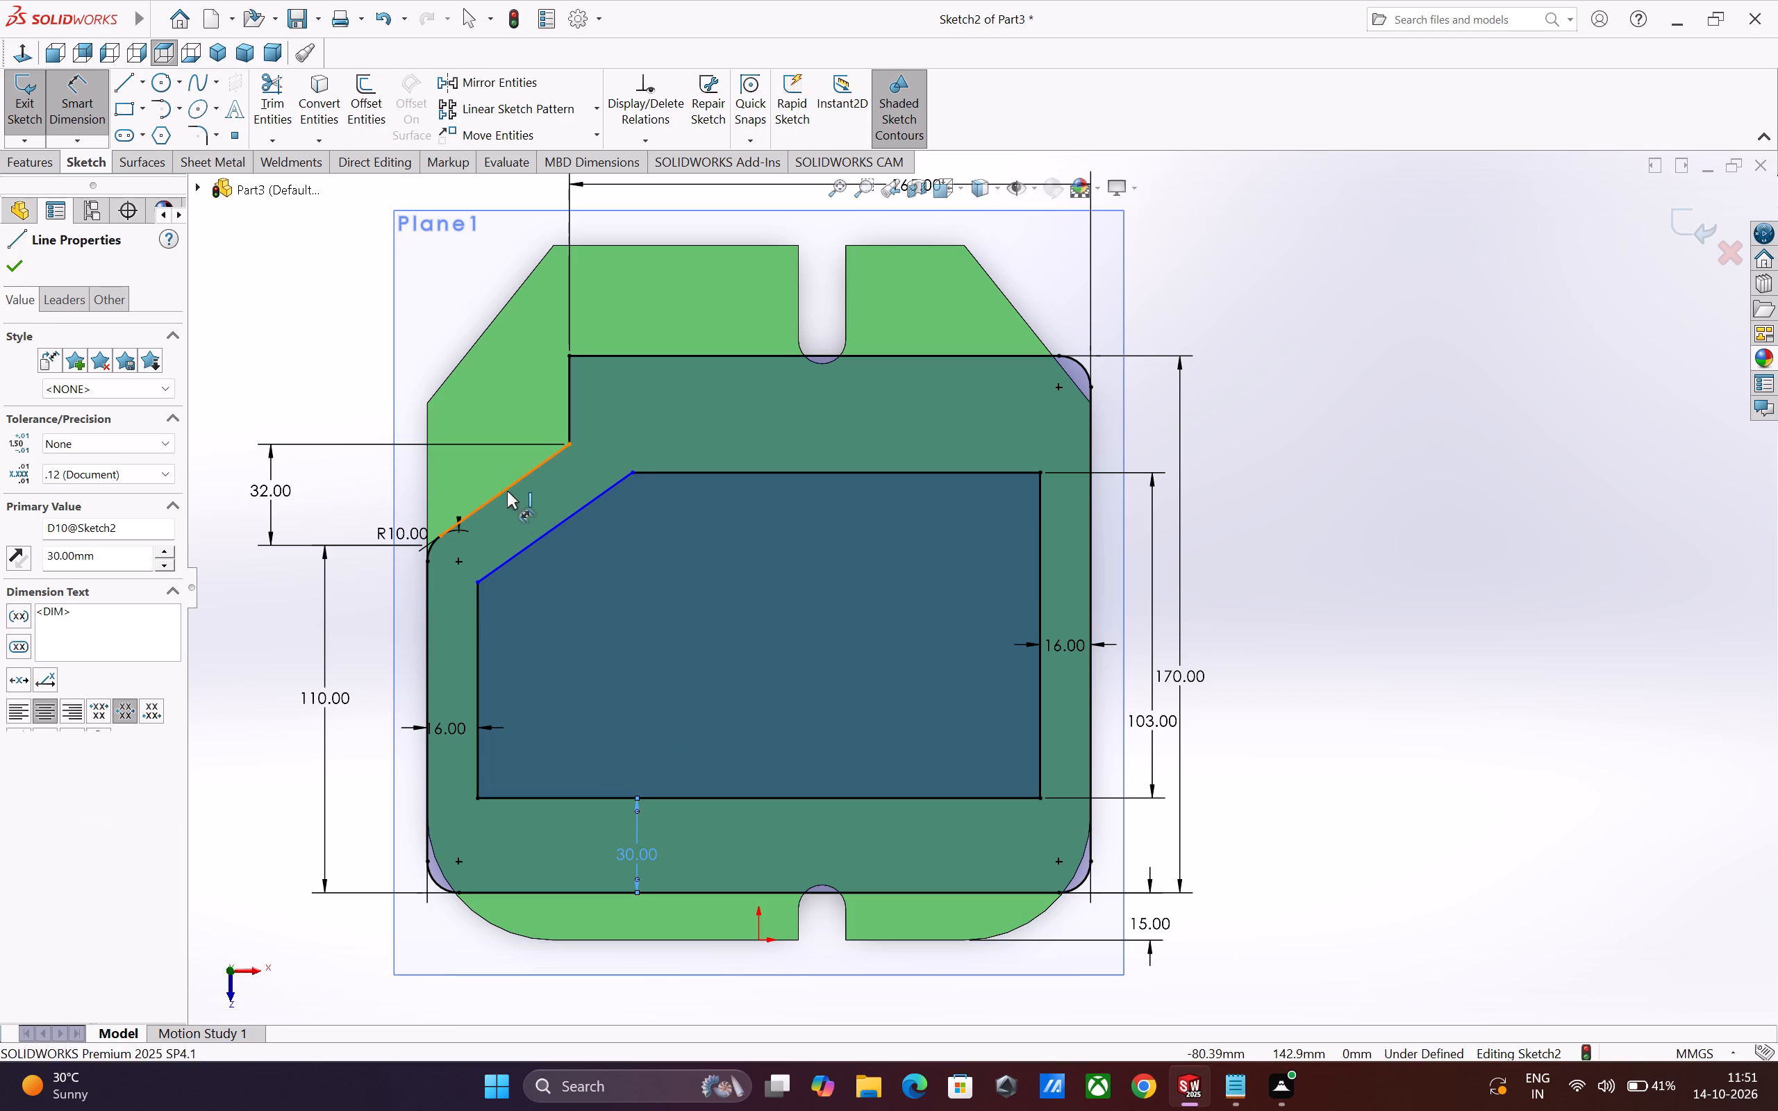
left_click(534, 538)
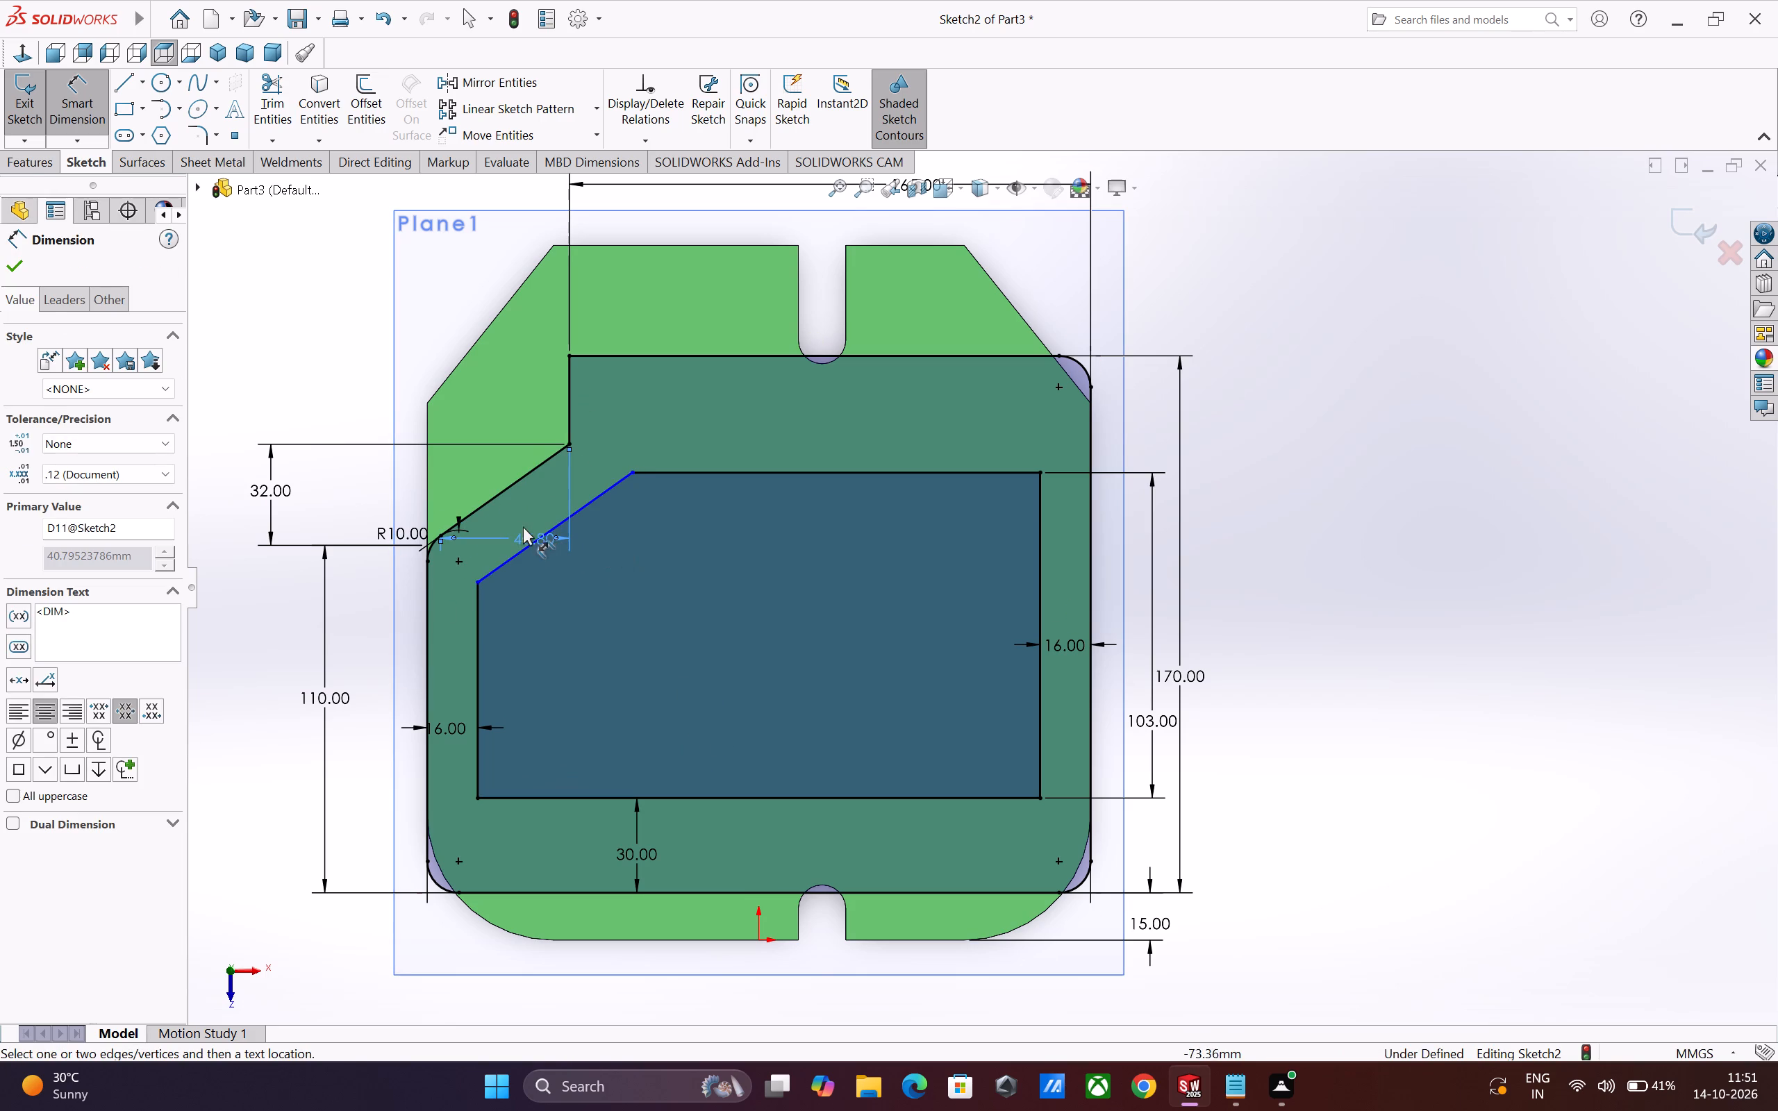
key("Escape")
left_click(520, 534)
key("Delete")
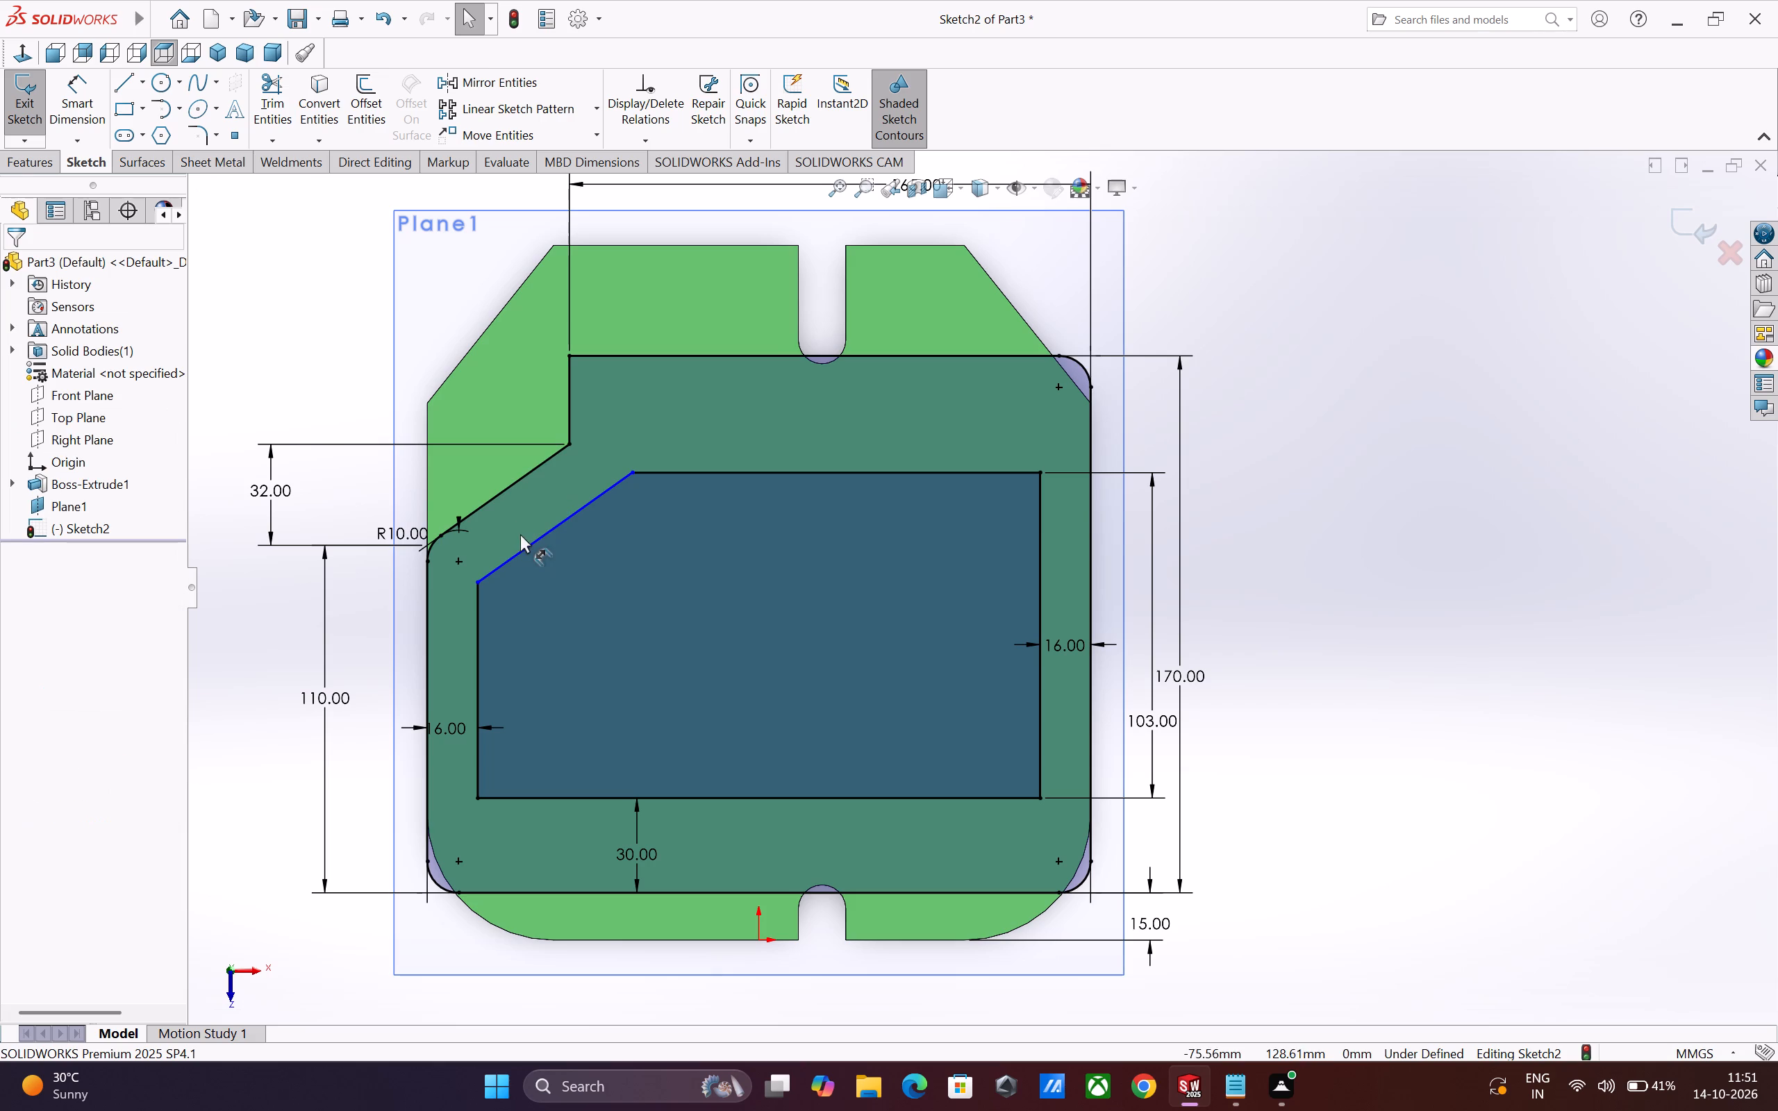
Dimension the distance between the profile's sloped line and the inner outline's parallel sloped line to 15 mm.
left_click(58, 98)
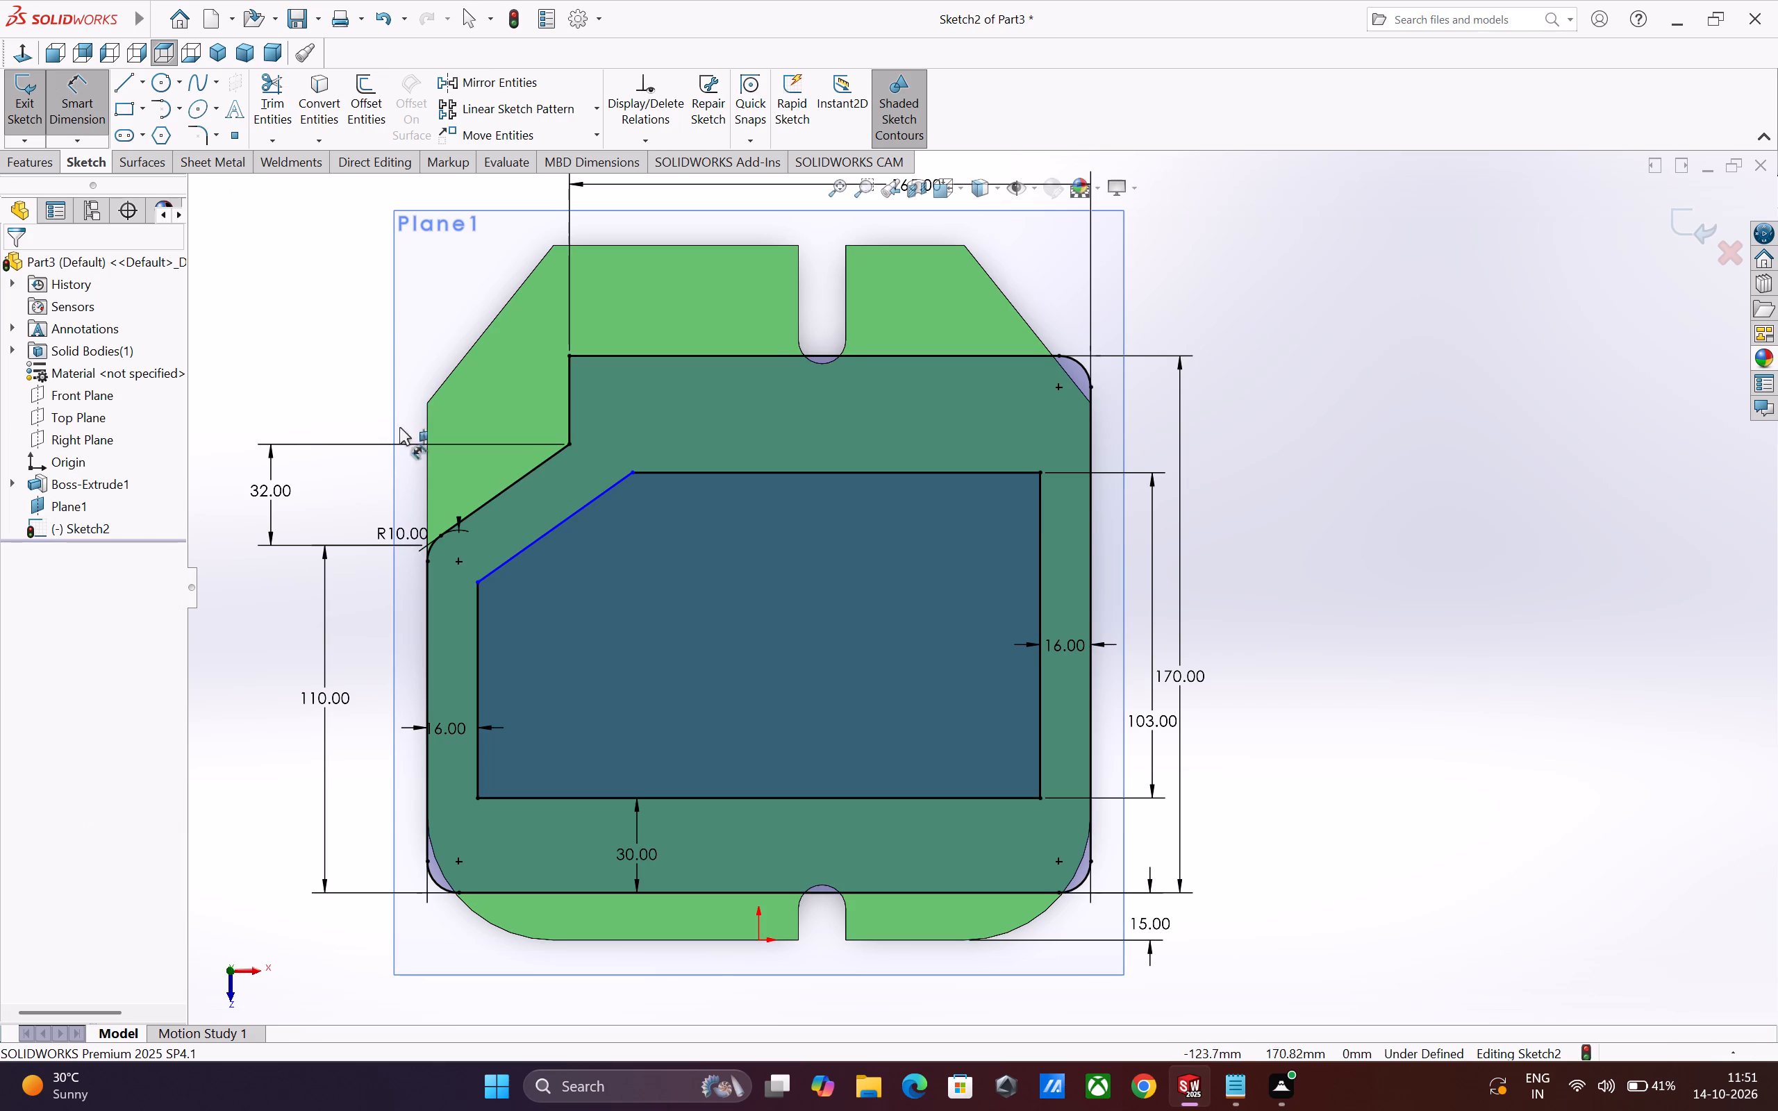
left_click(511, 481)
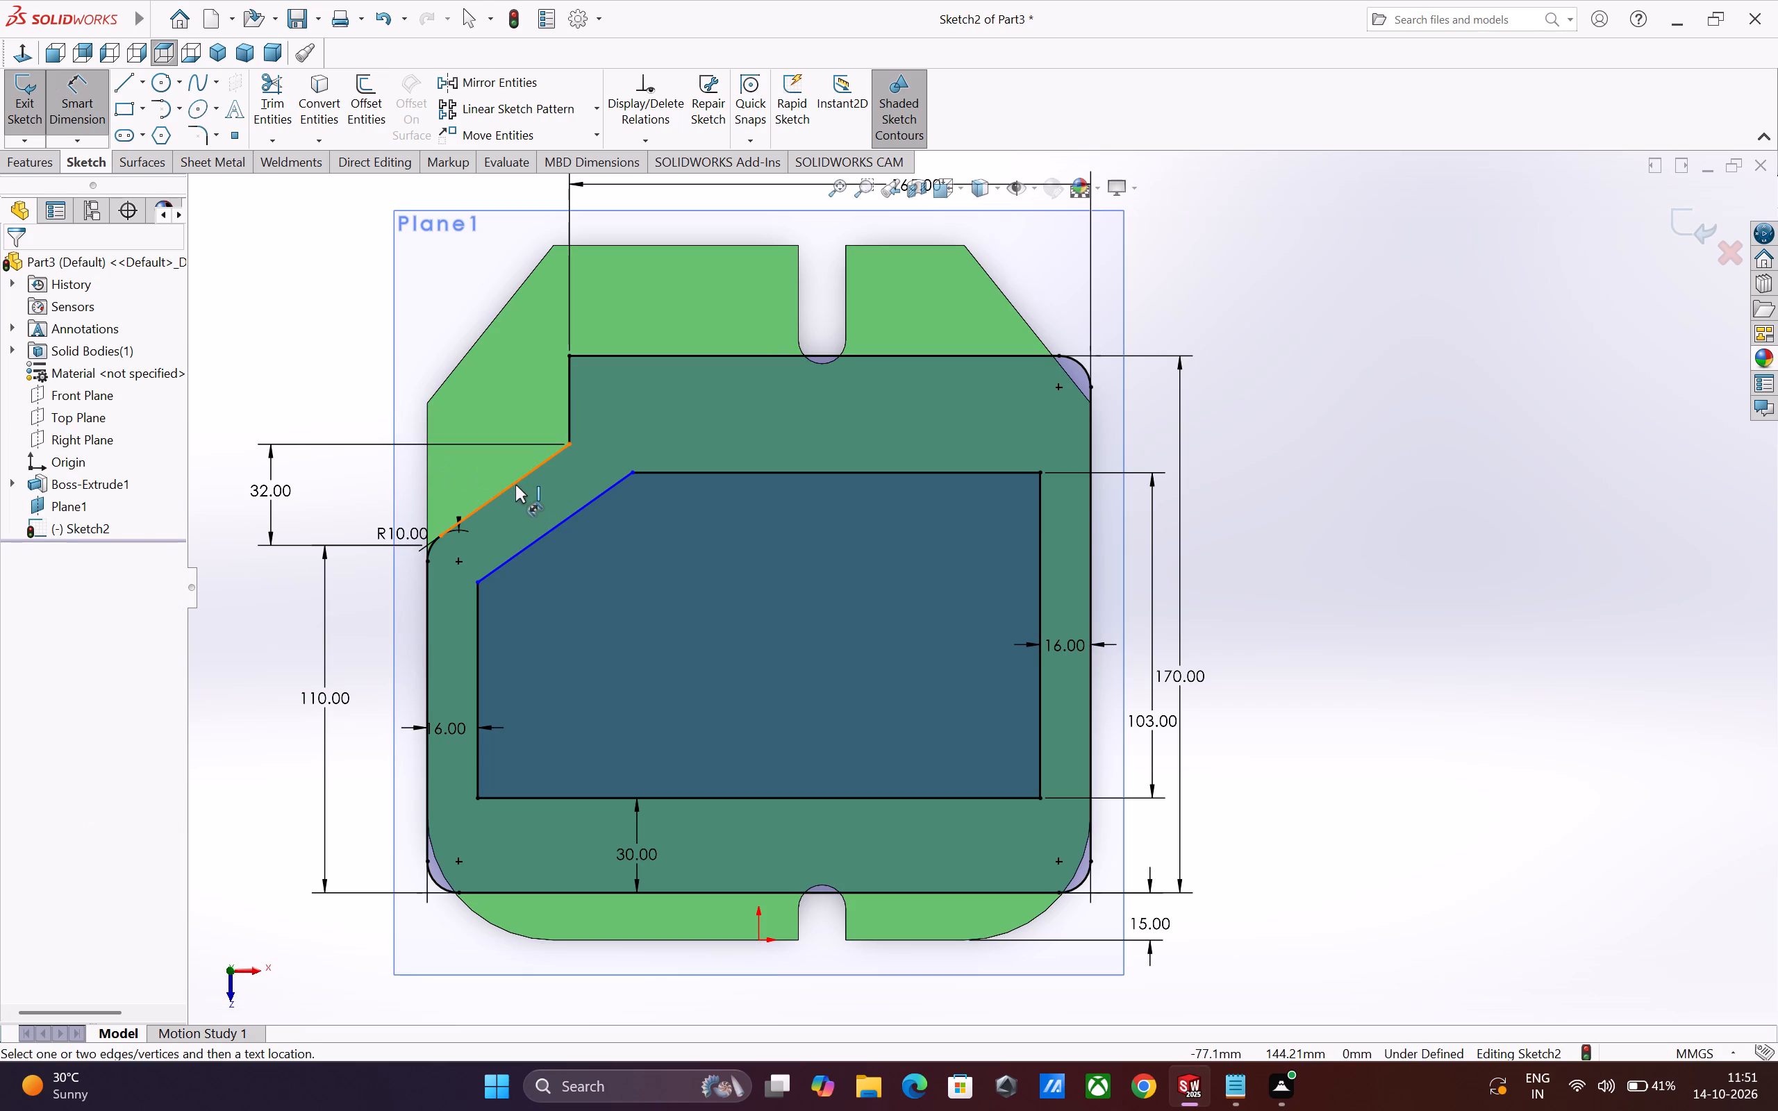
left_click(515, 485)
left_click(549, 533)
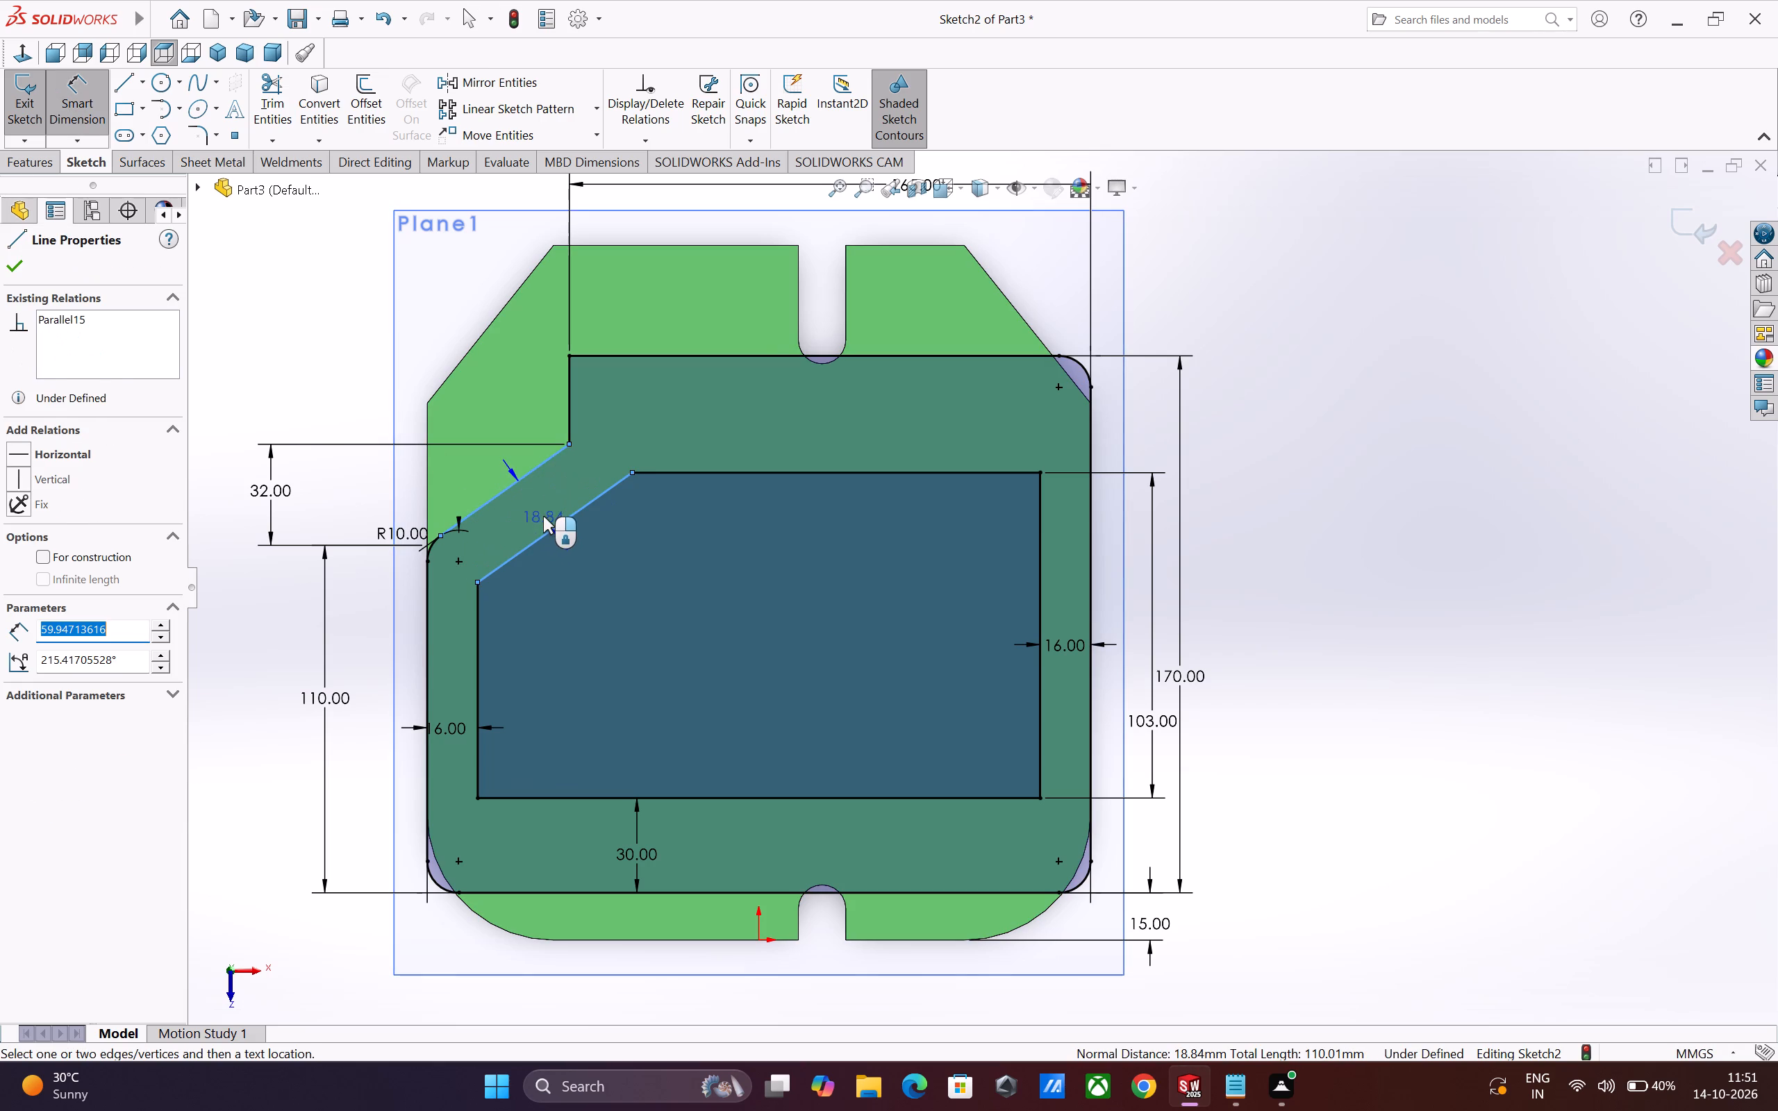
left_click(543, 516)
key("1")
key("5")
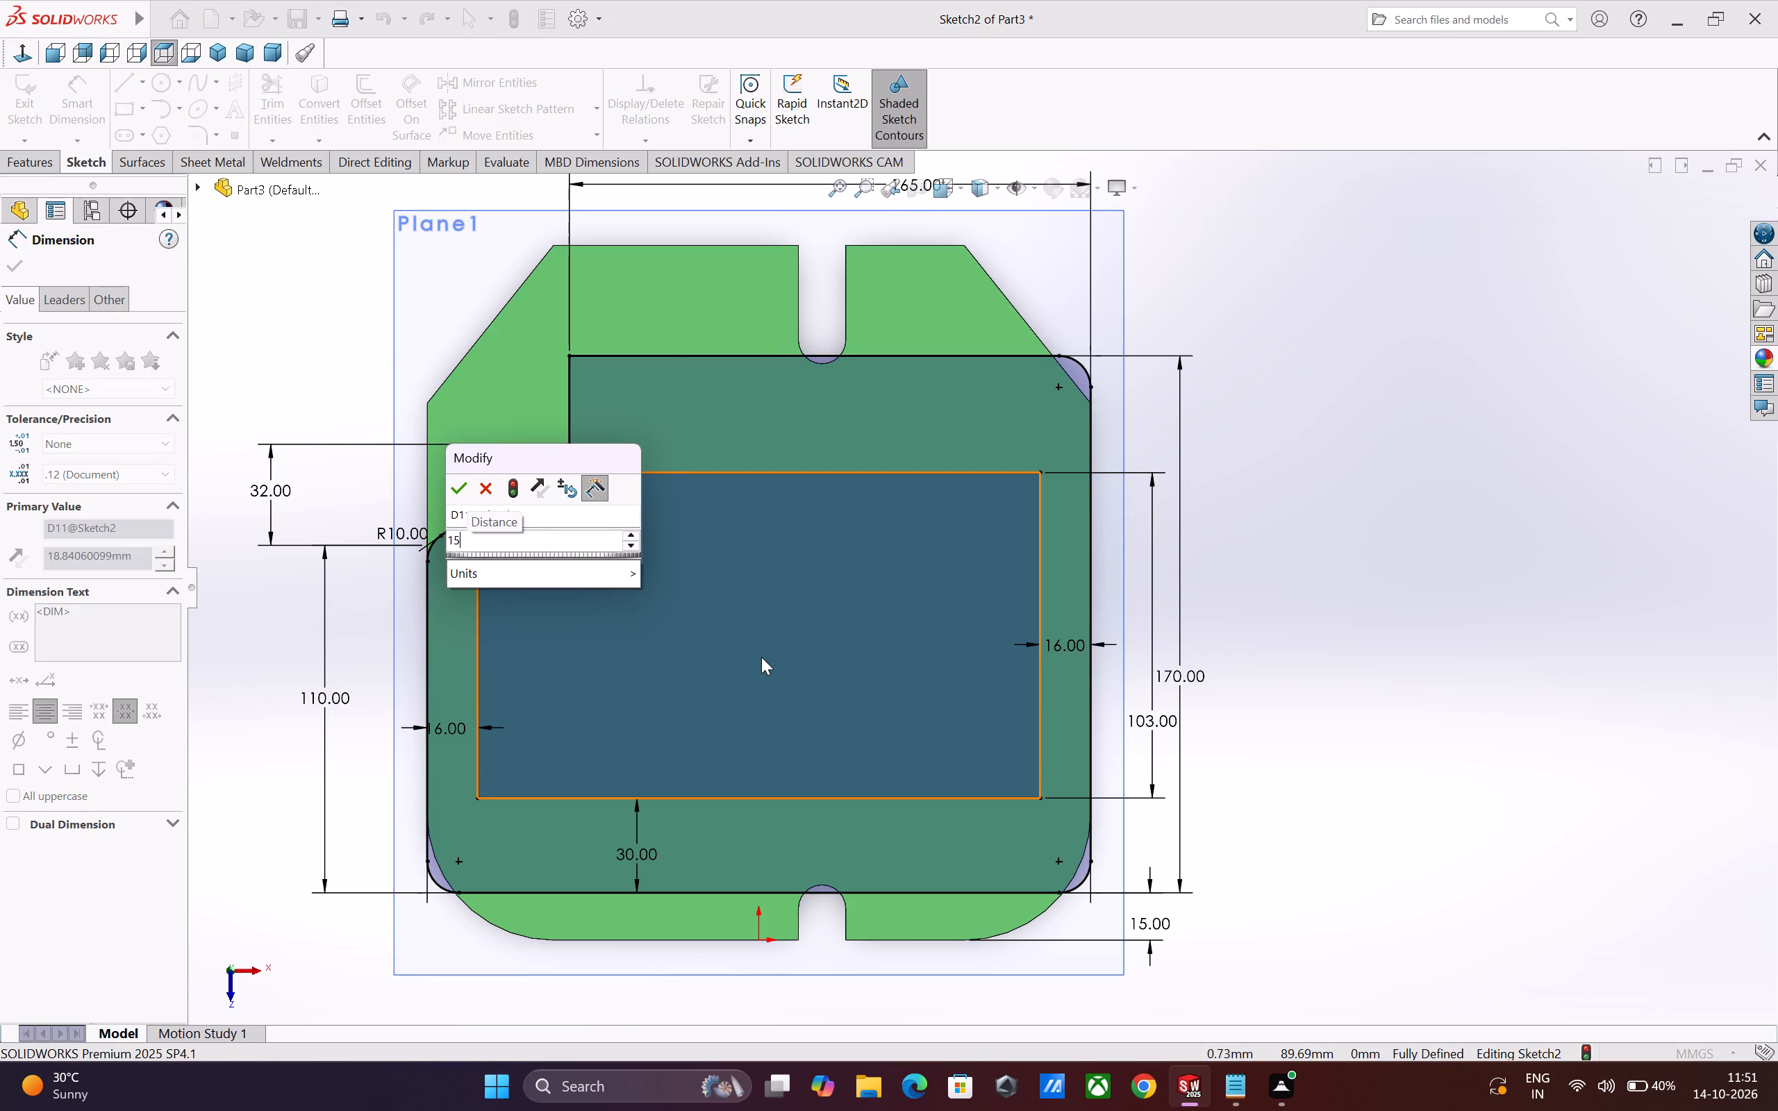
key("Return")
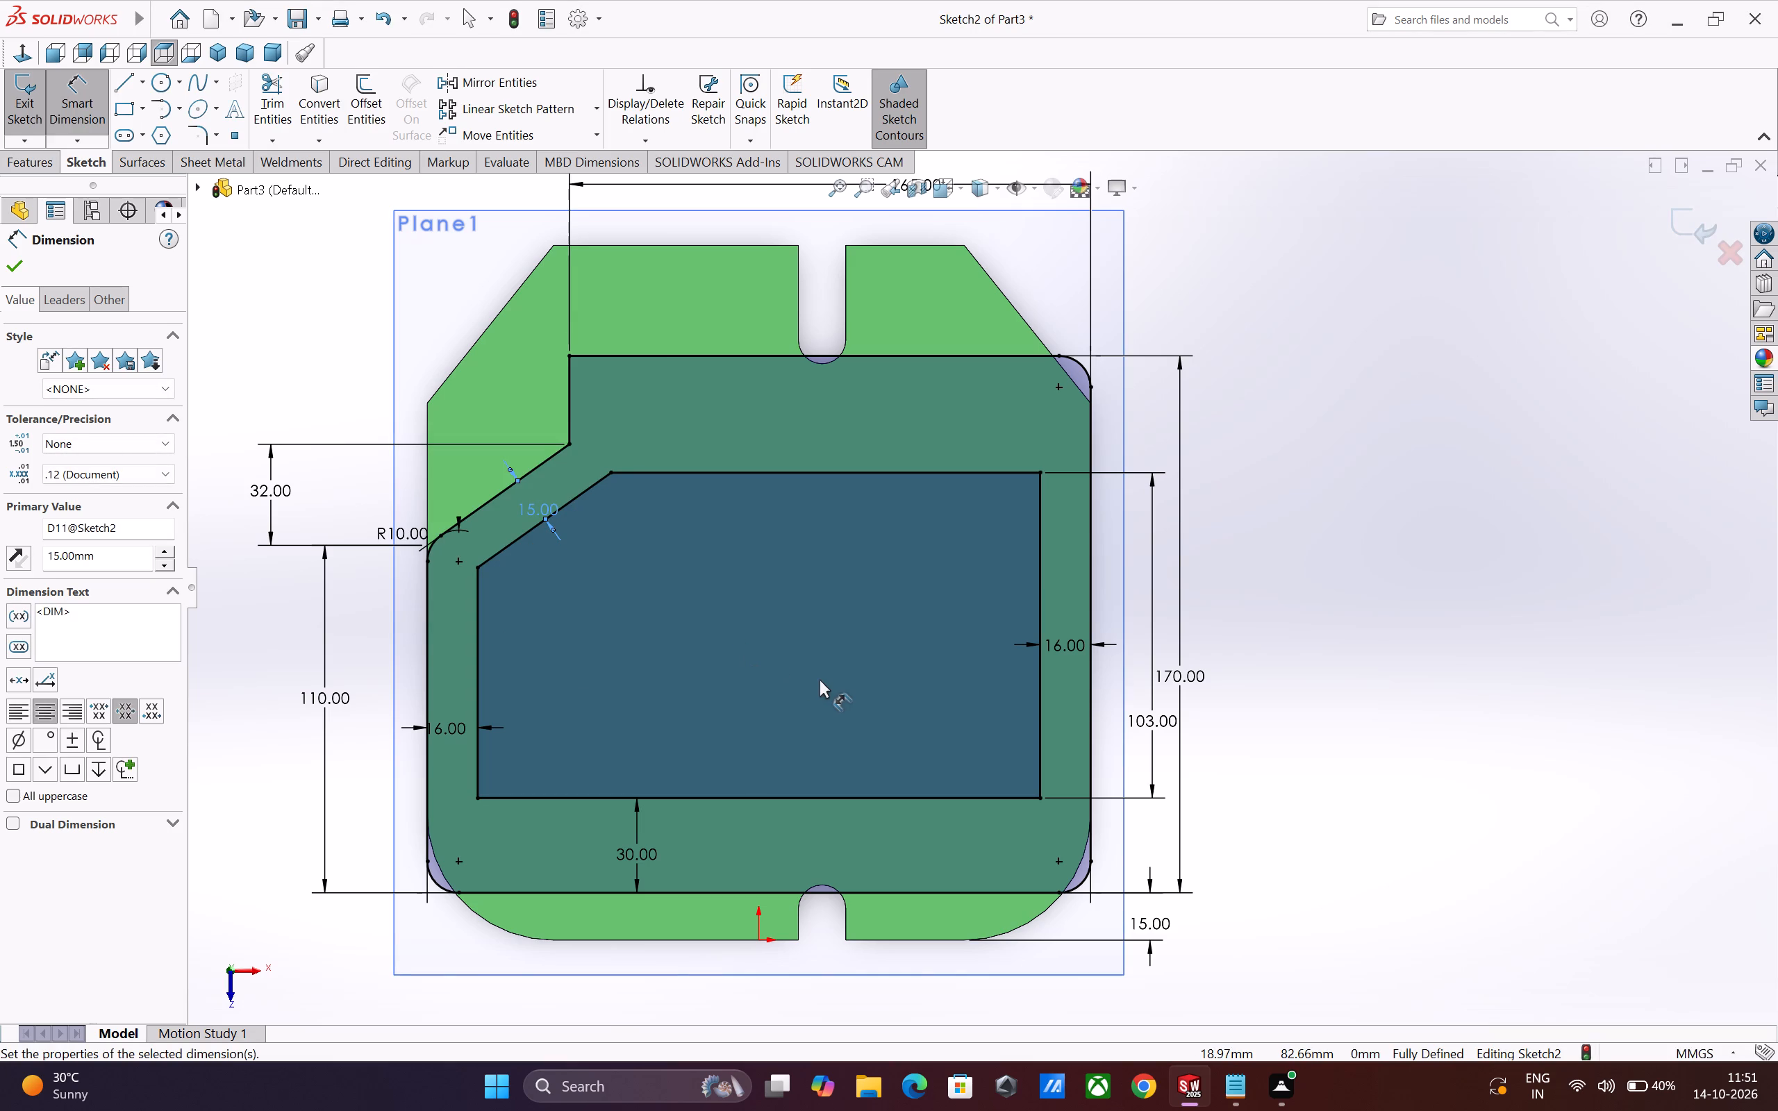
Fillet the five corners of the inner cutout outline with a 10 mm radius.
scroll(1120, 691, "up", 1)
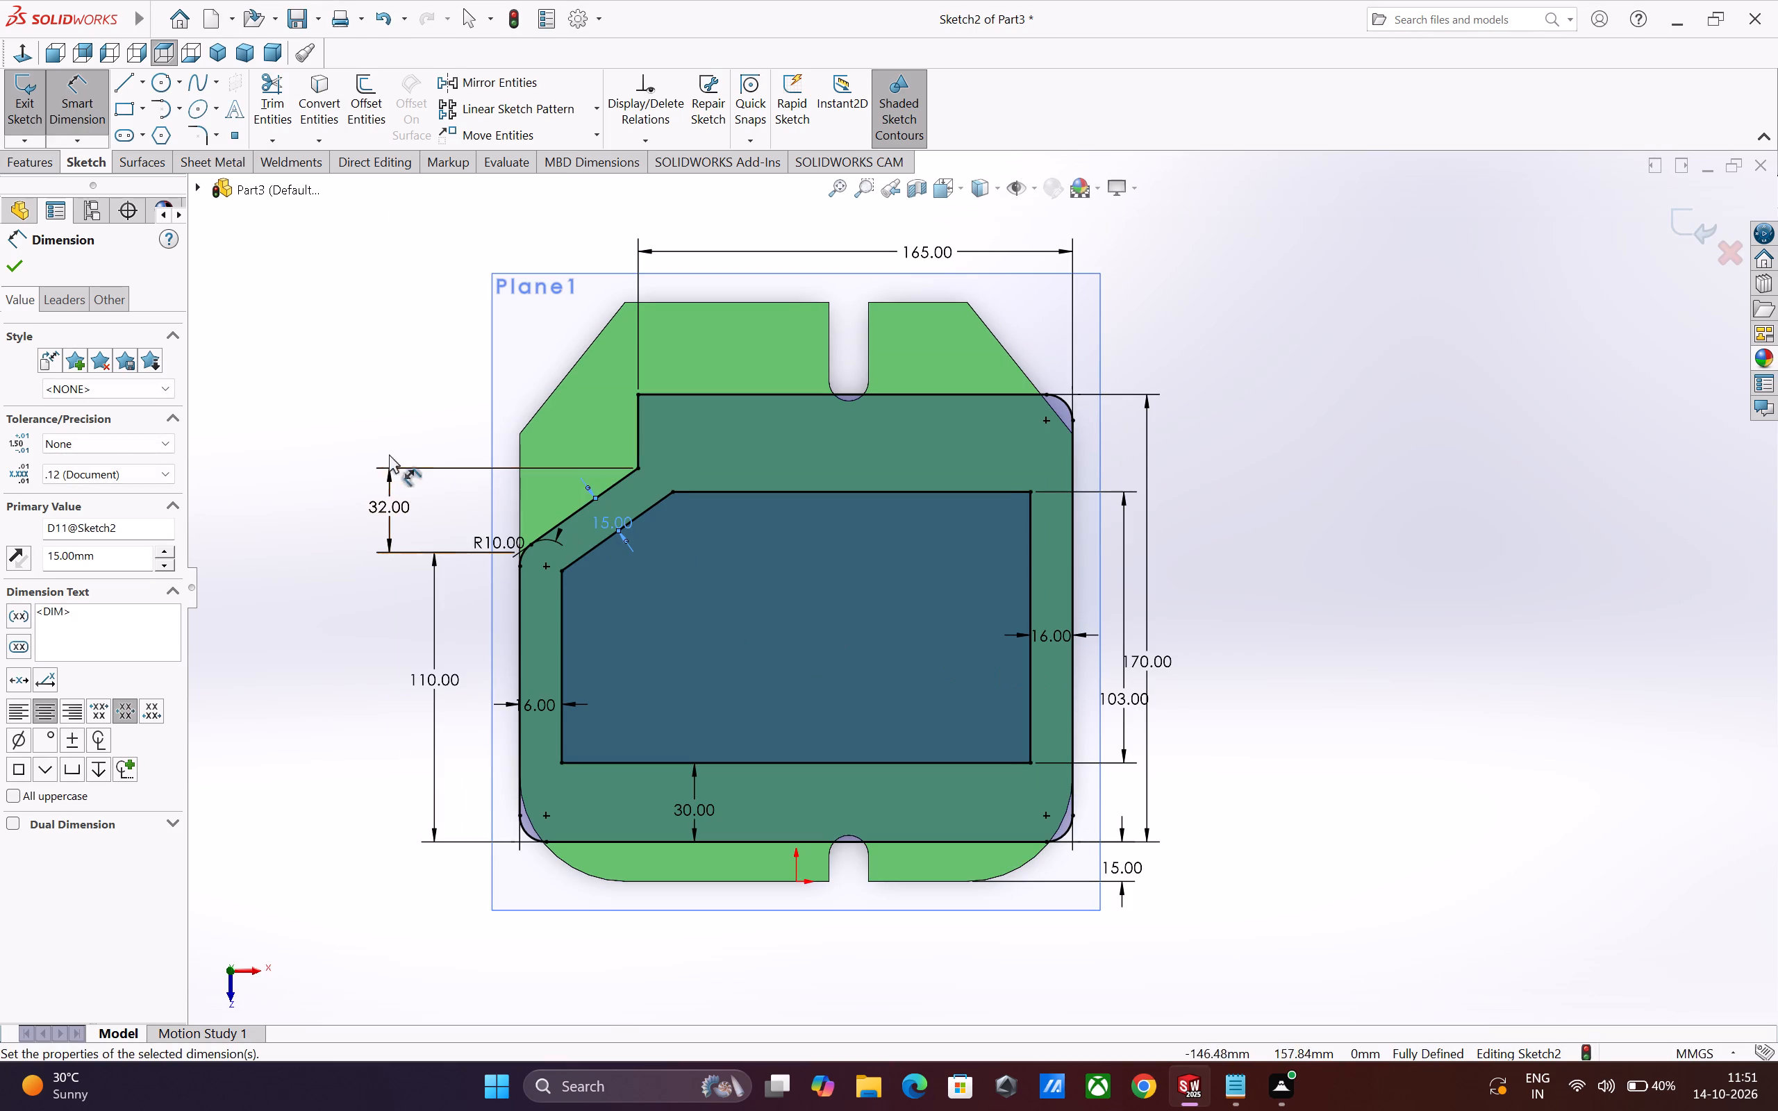
left_click(203, 126)
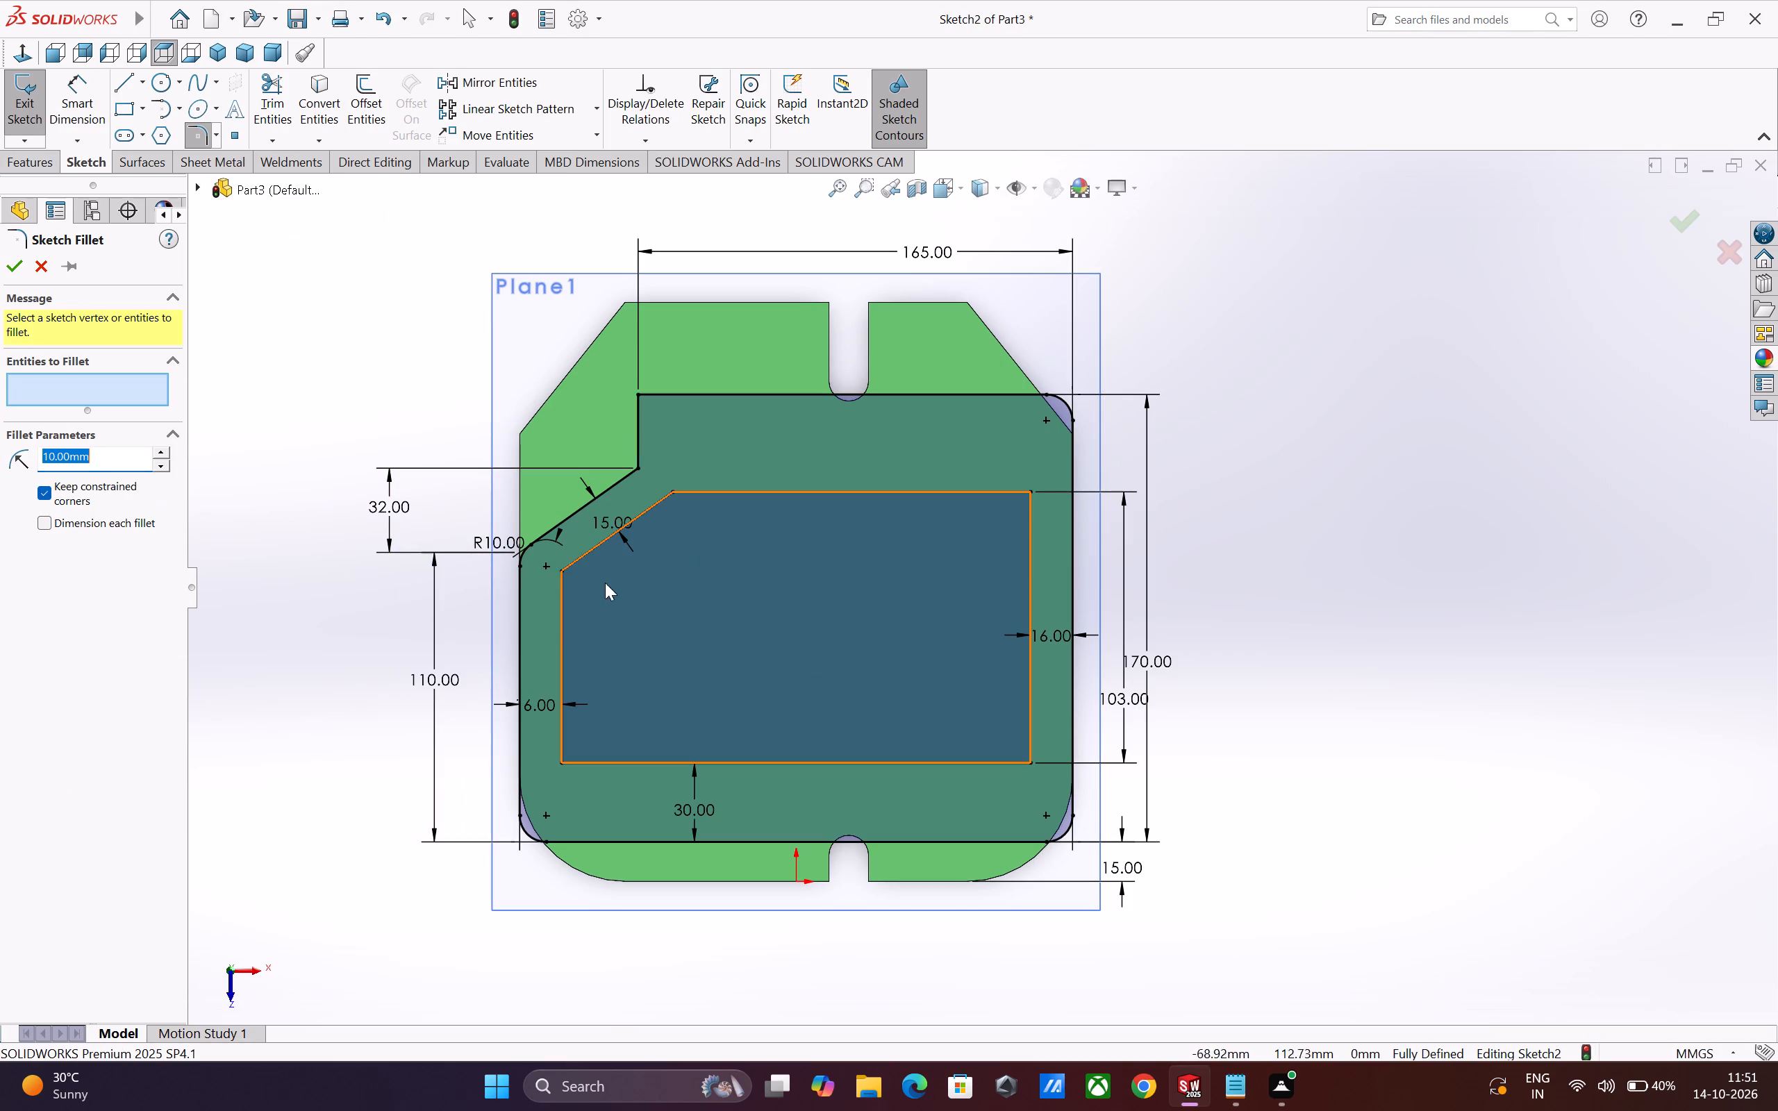
left_click(563, 571)
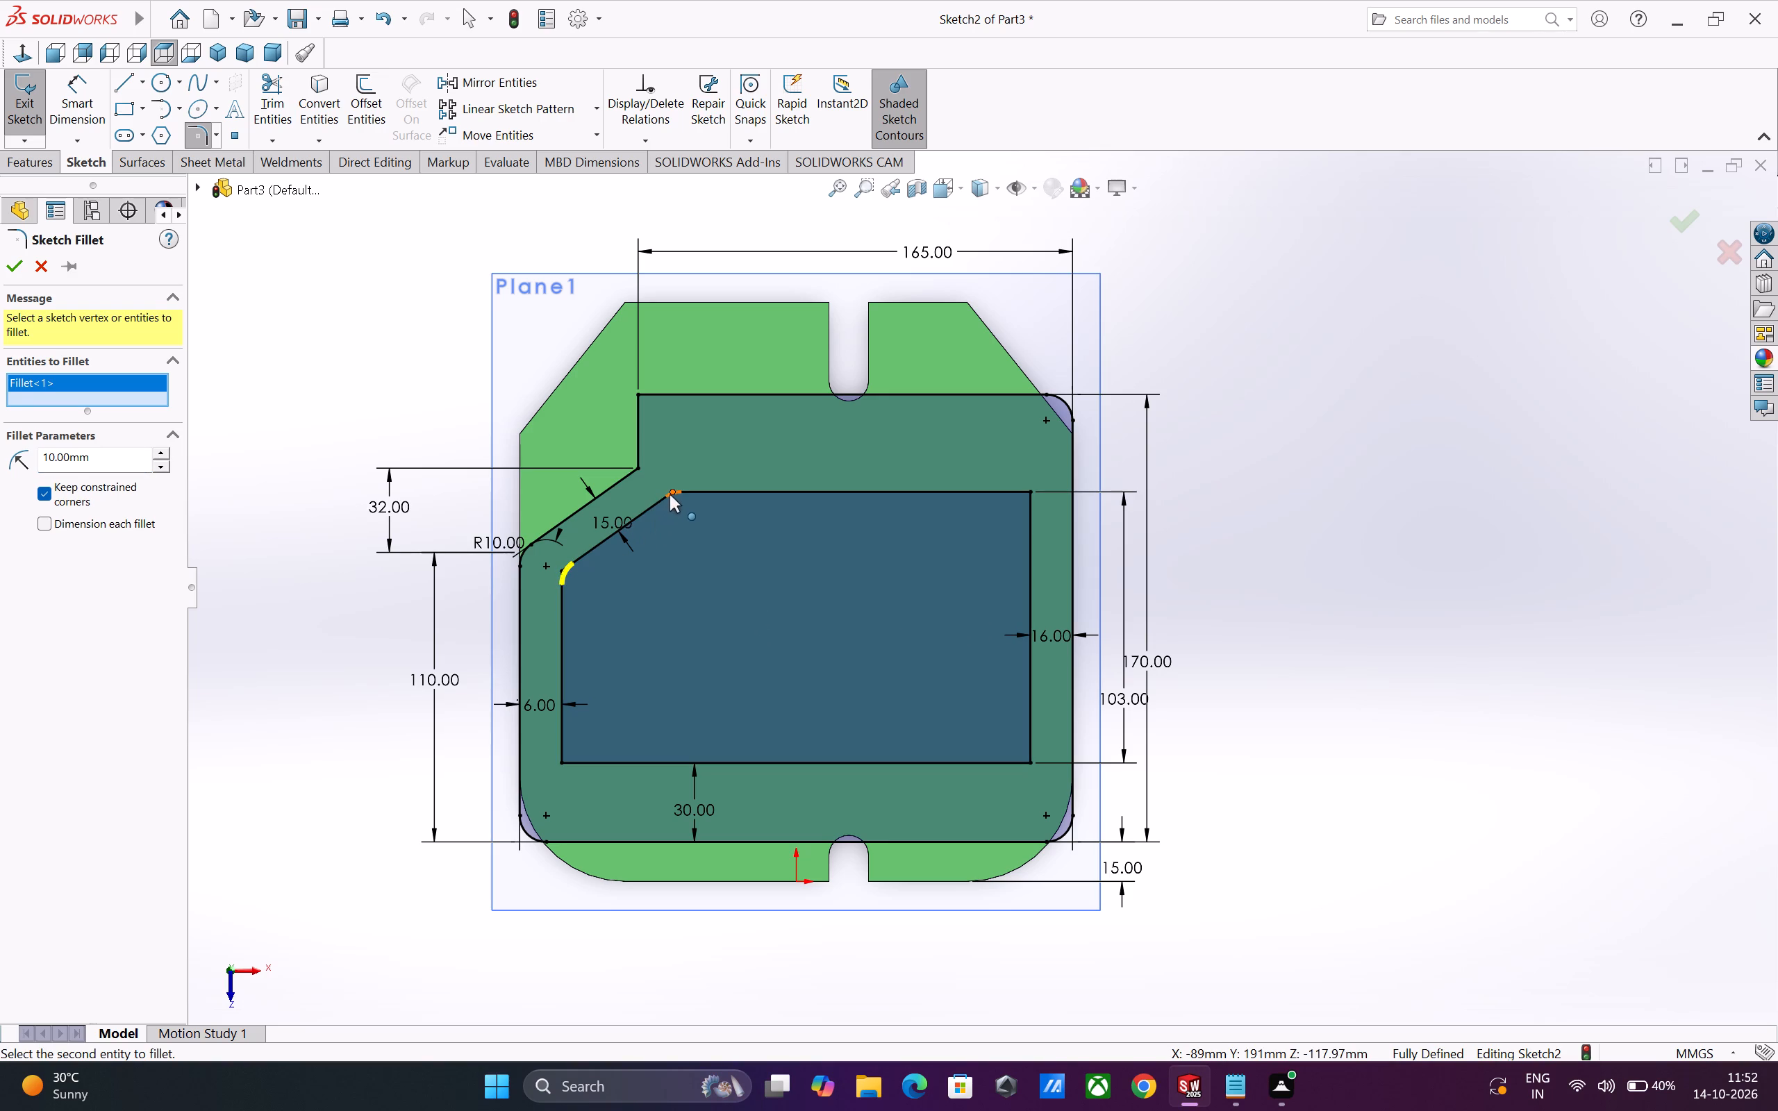
left_click(670, 493)
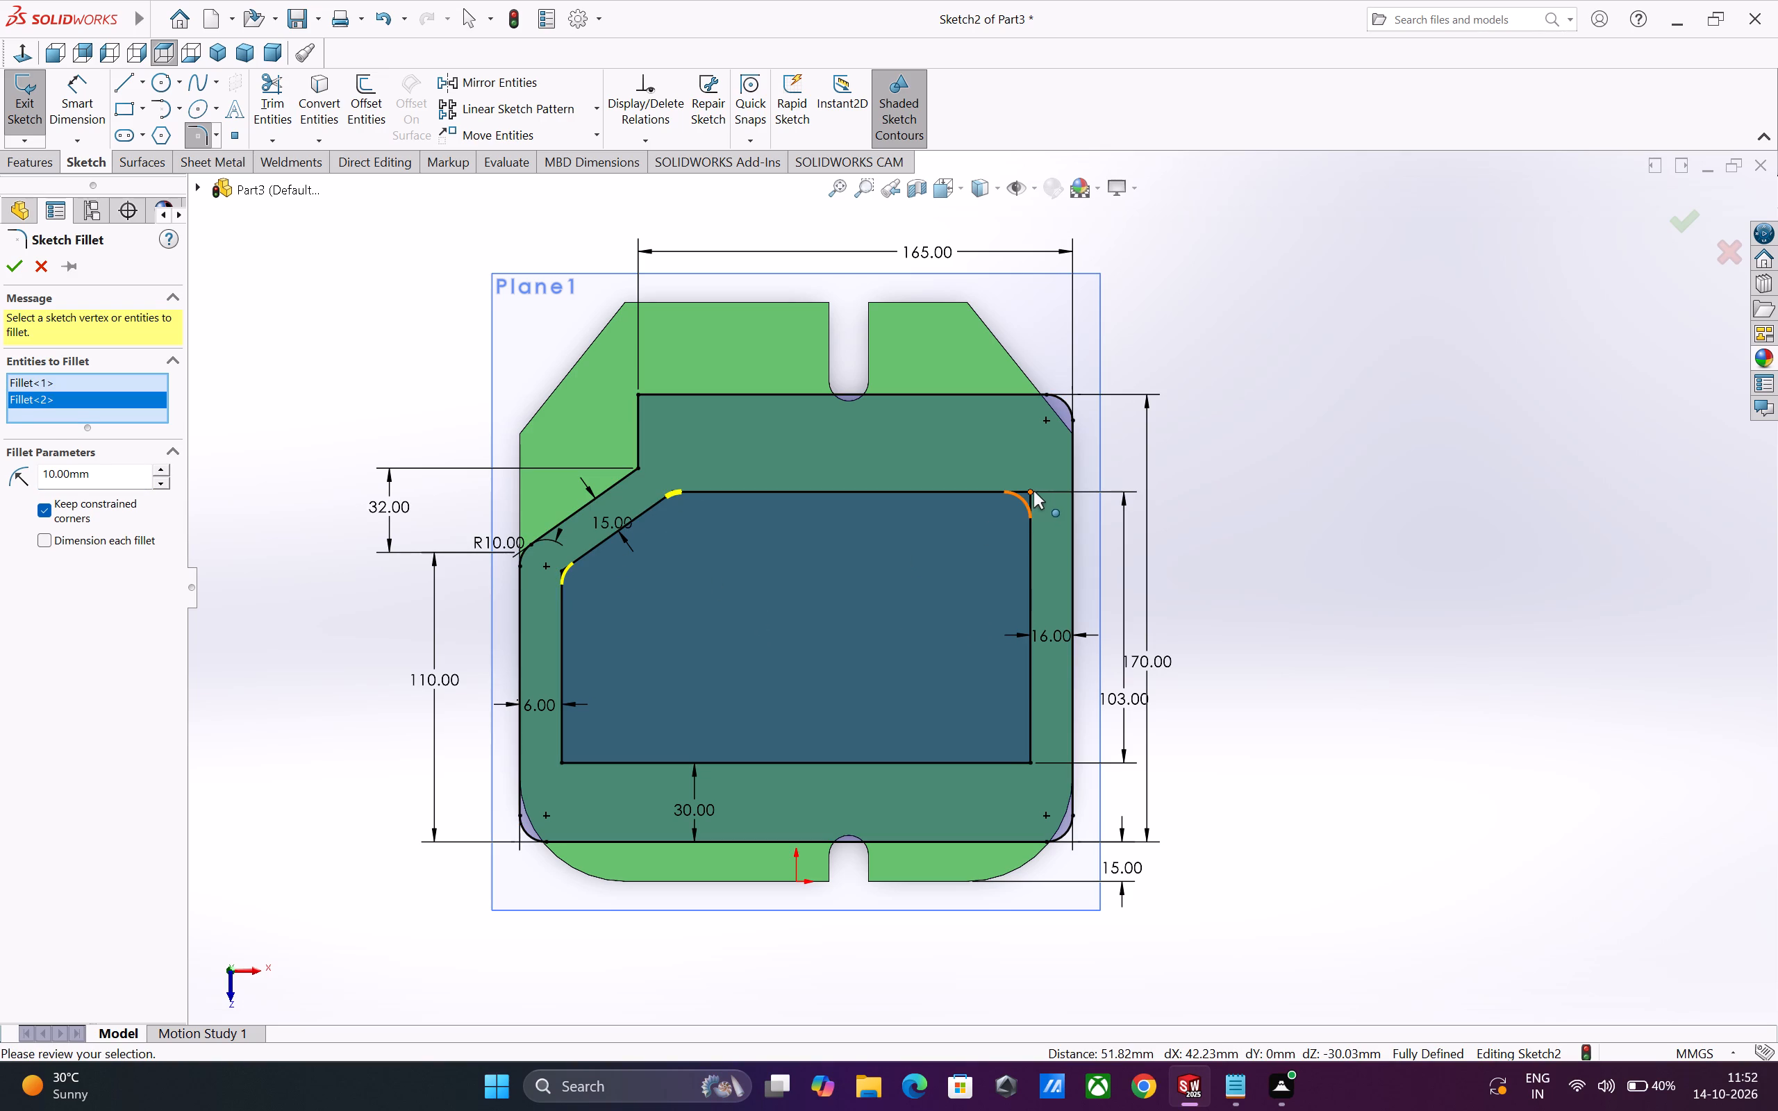
left_click(1033, 492)
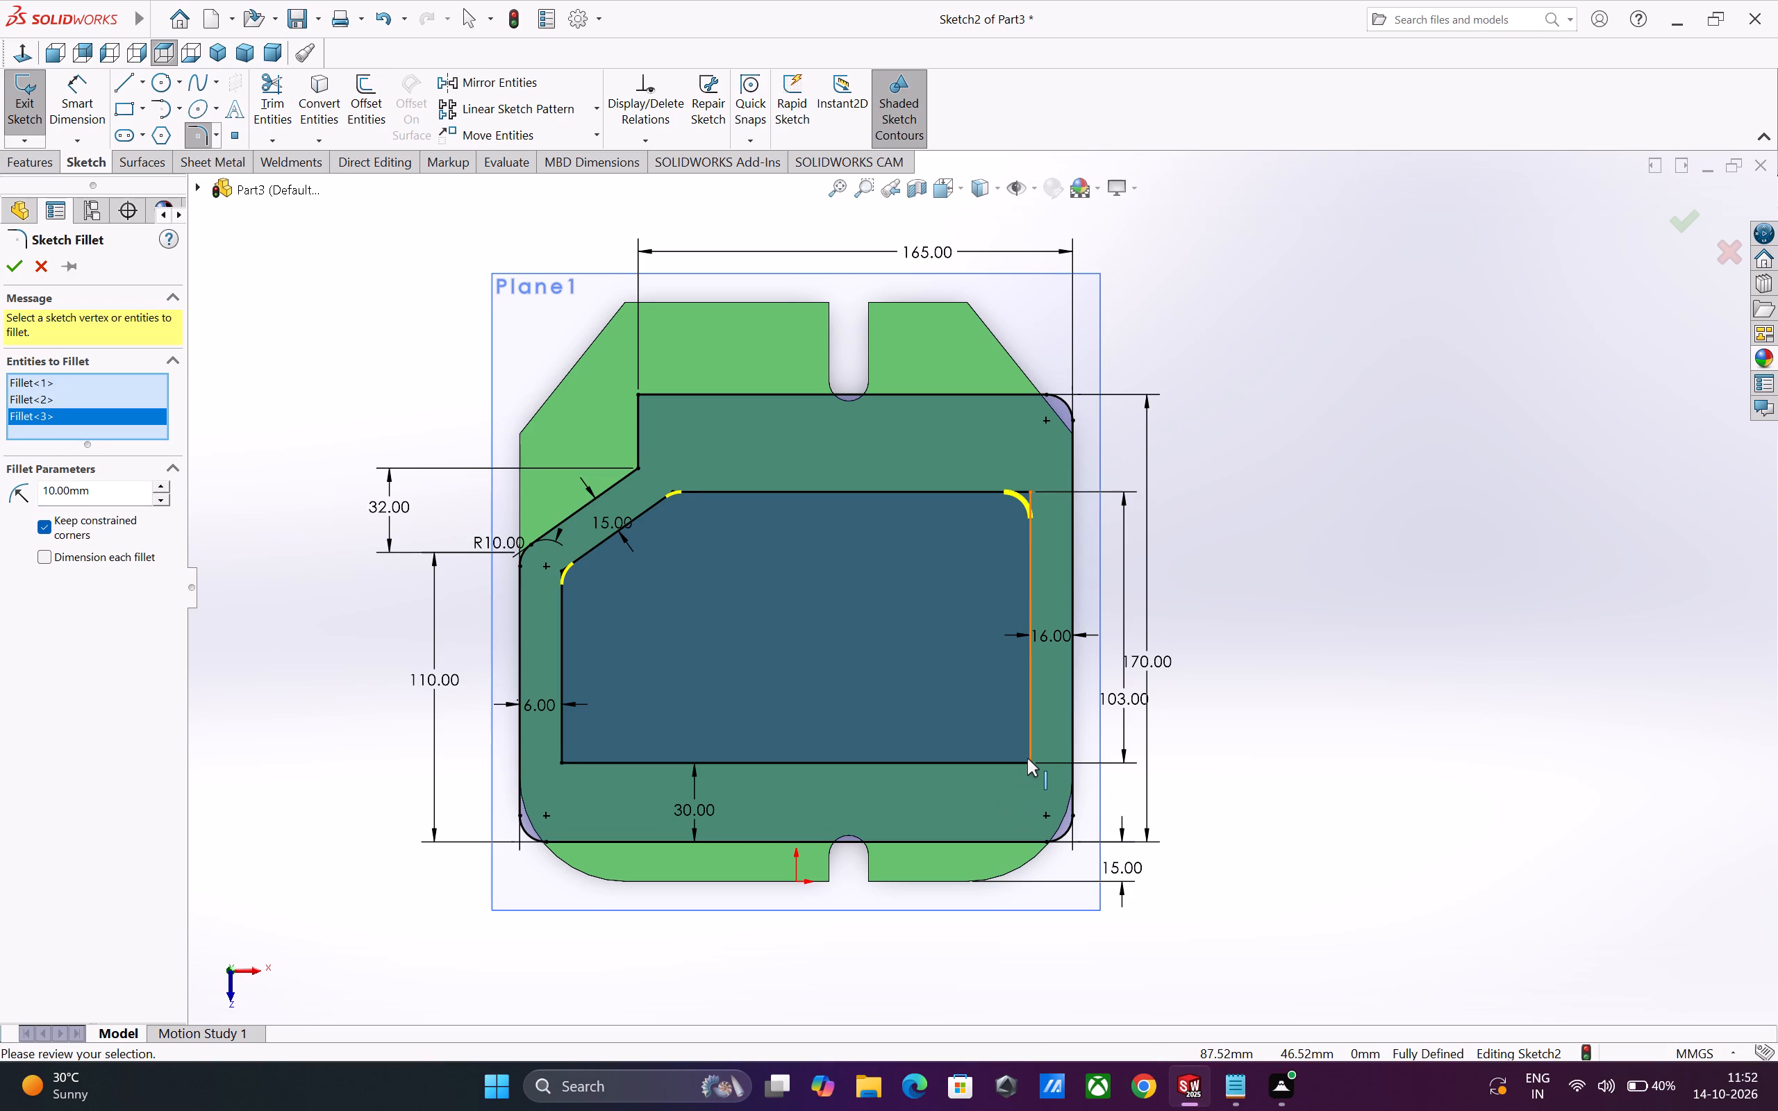
left_click(1029, 762)
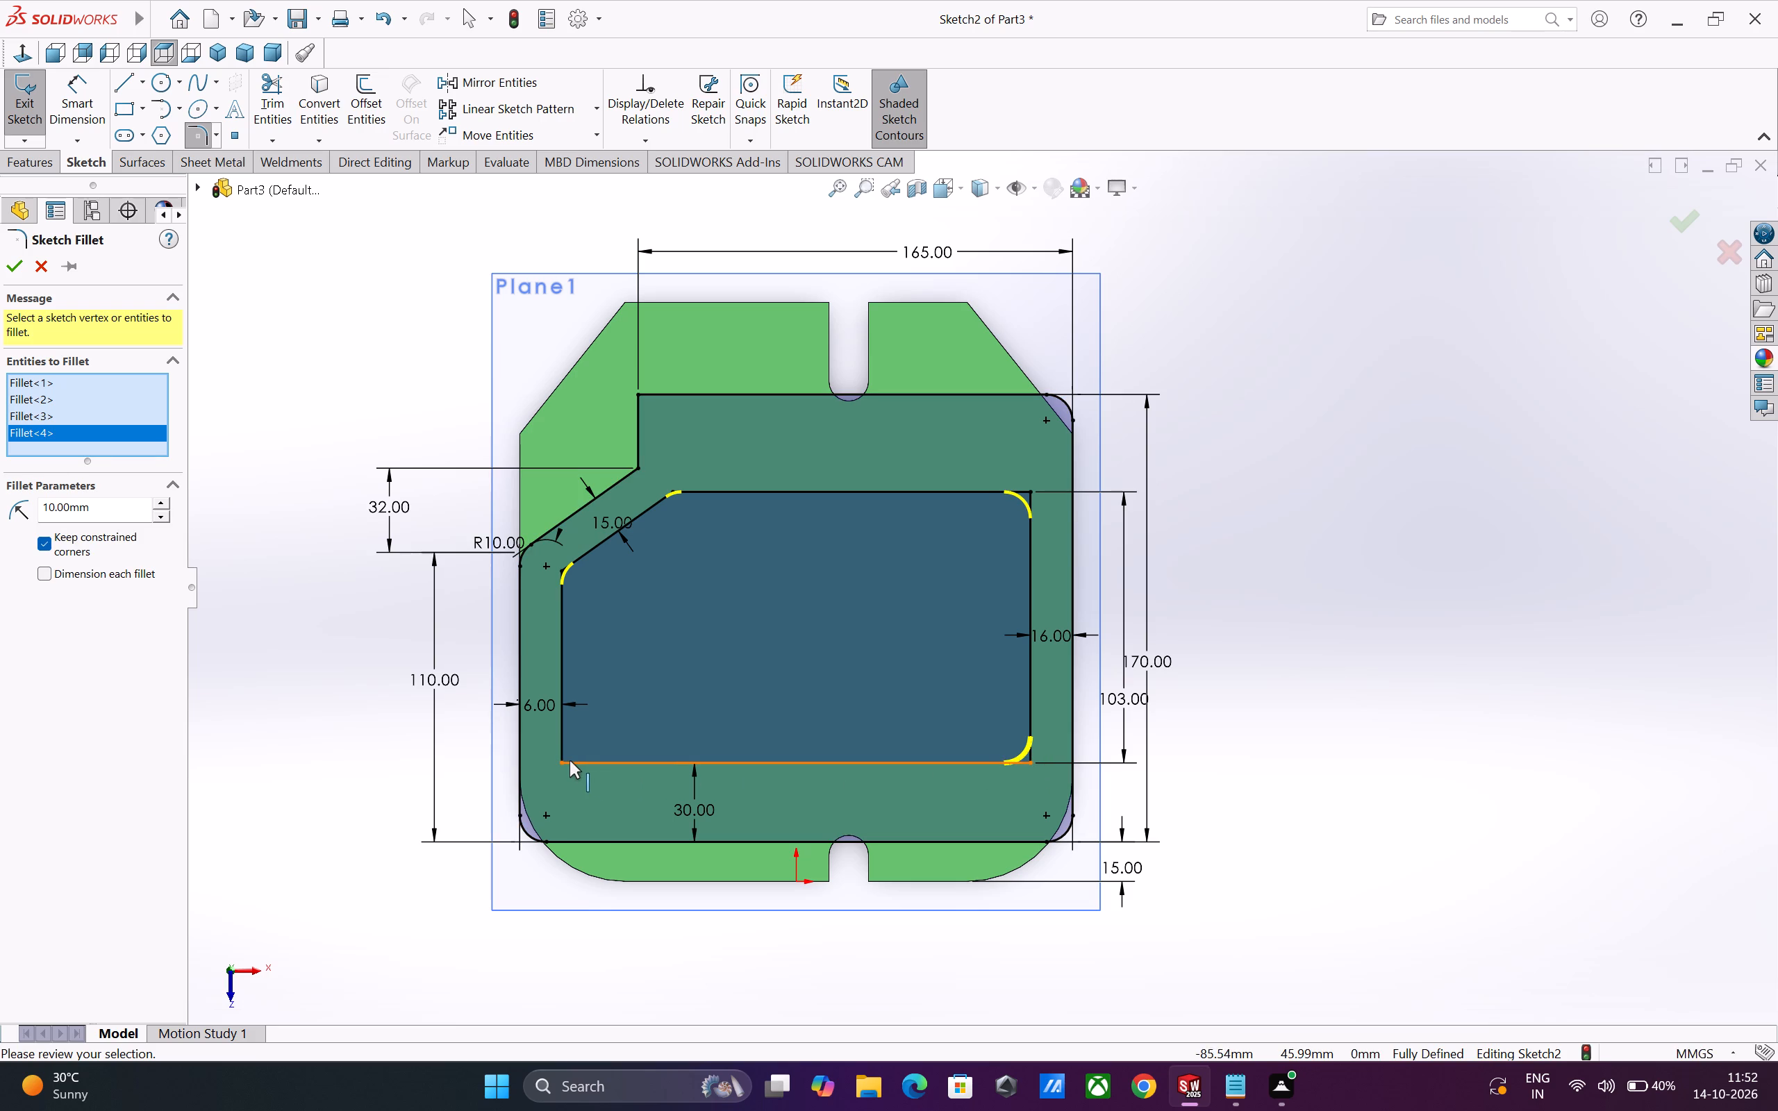
left_click(560, 760)
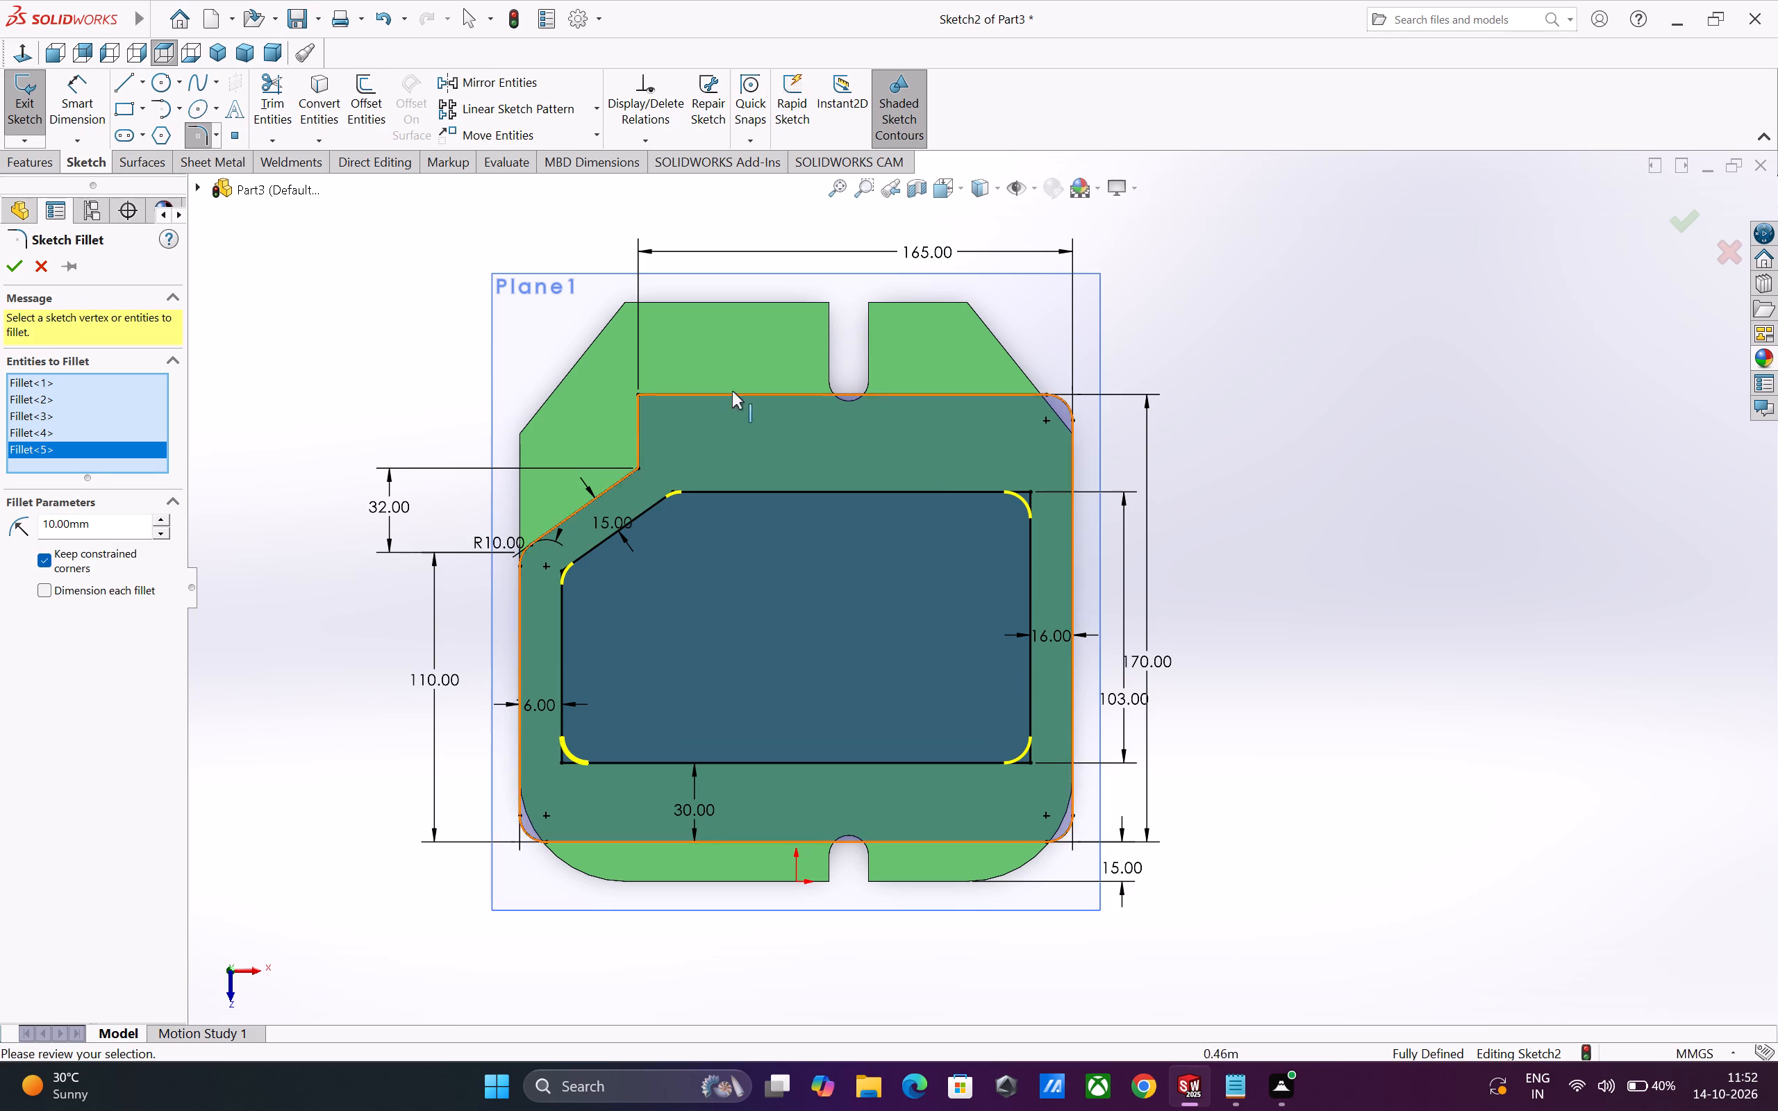
left_click(10, 266)
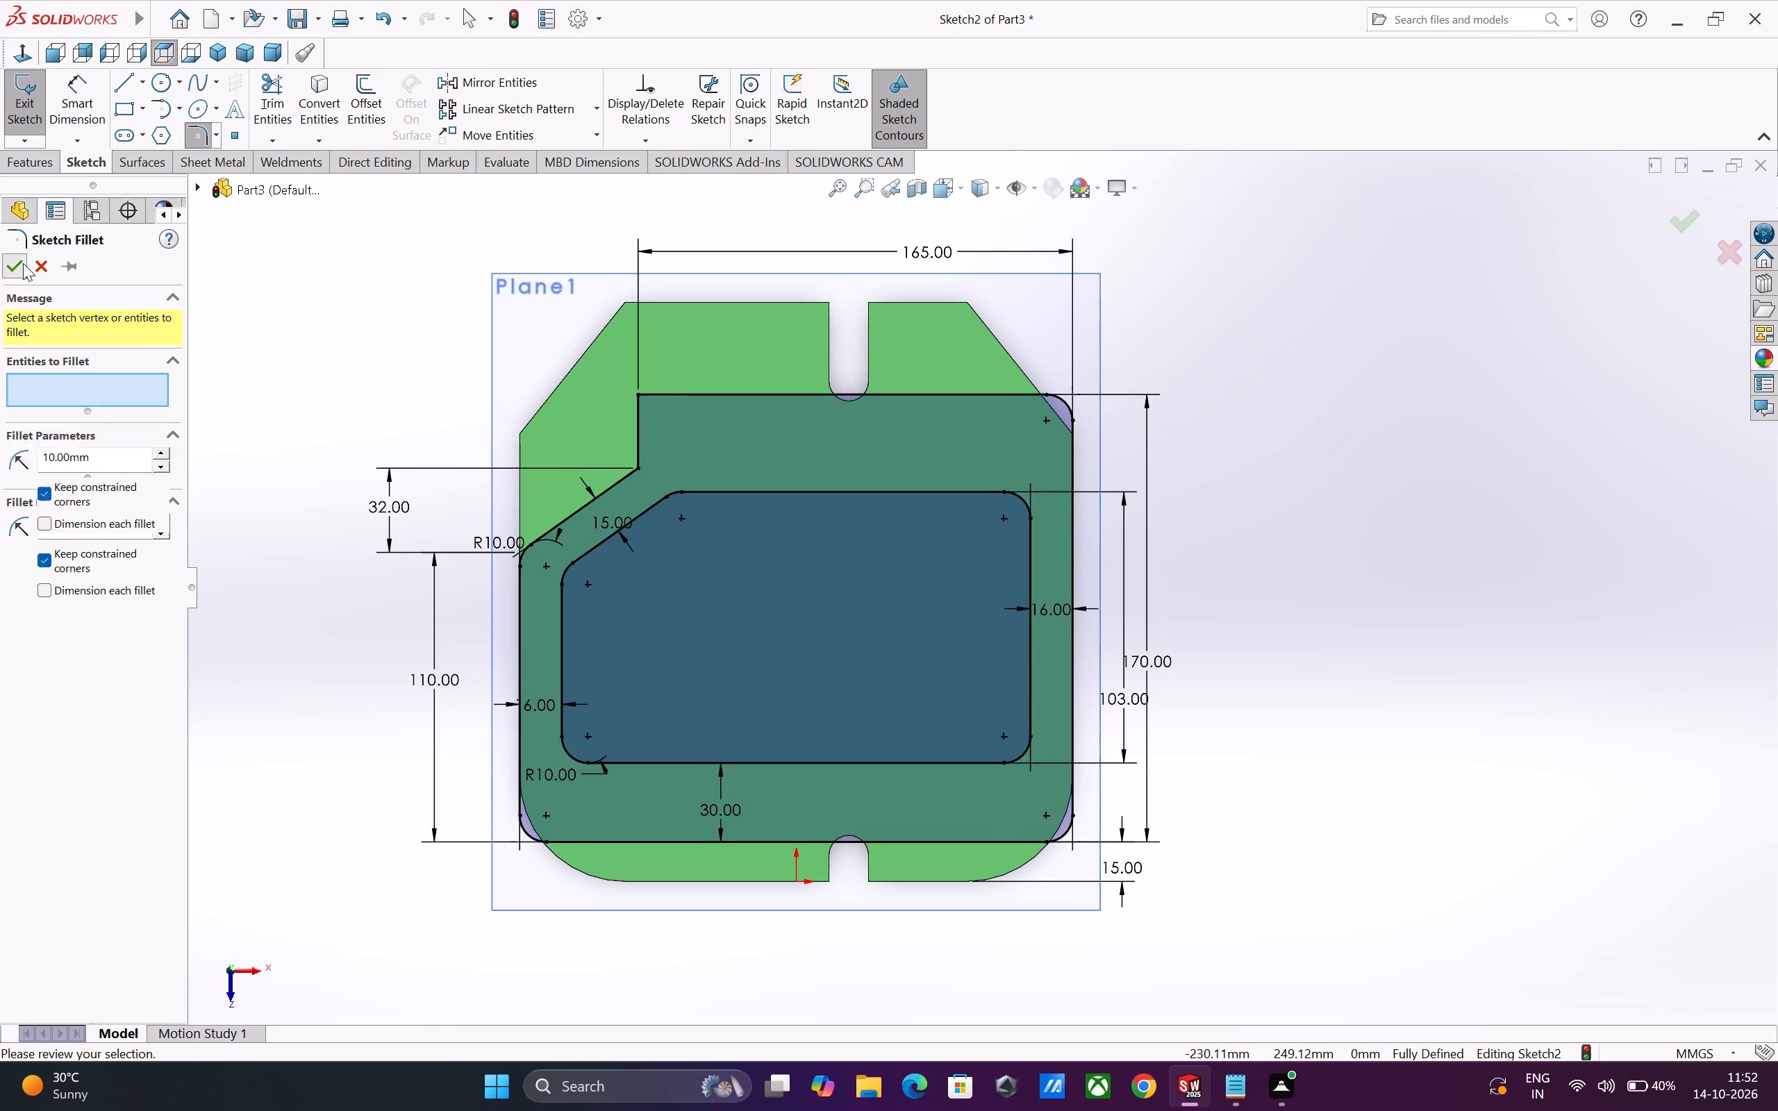
Extrude the profile with its inner cutout 11 mm from the sketch plane, reversed towards the green plate, with merge result kept on.
left_click(42, 163)
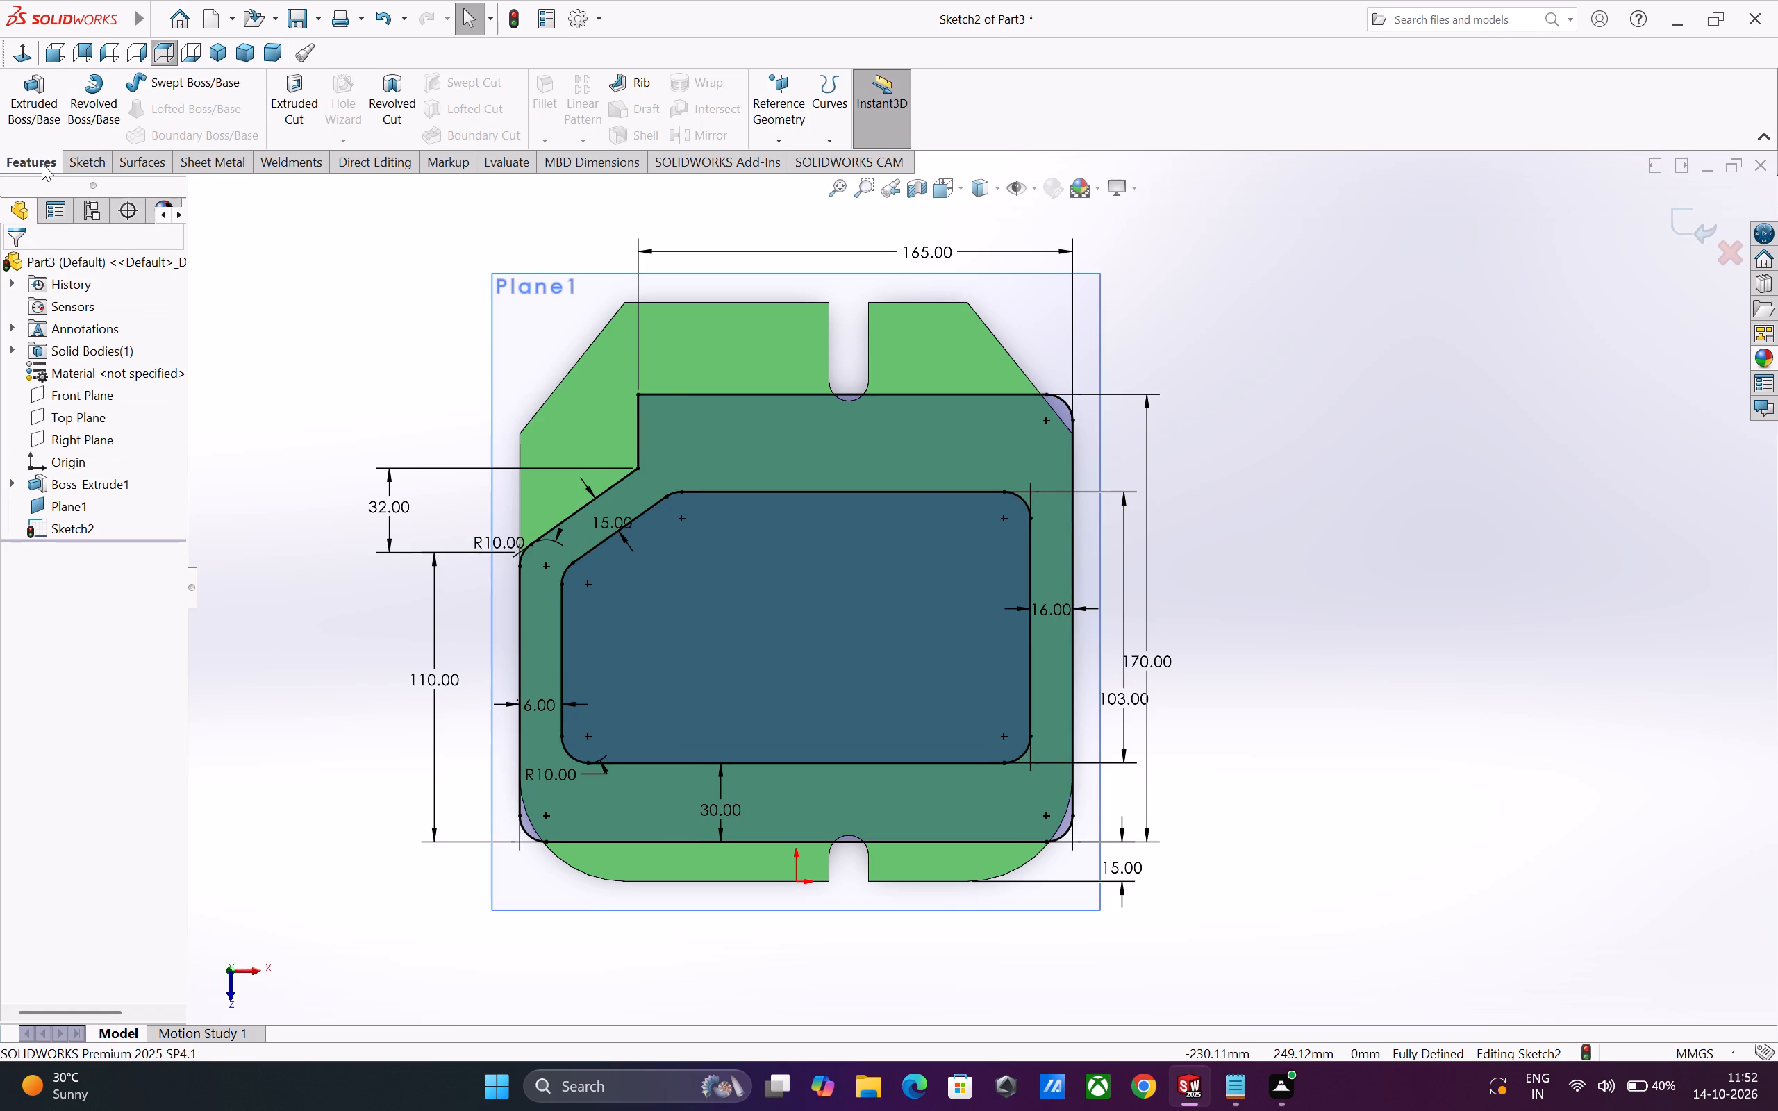
left_click(40, 125)
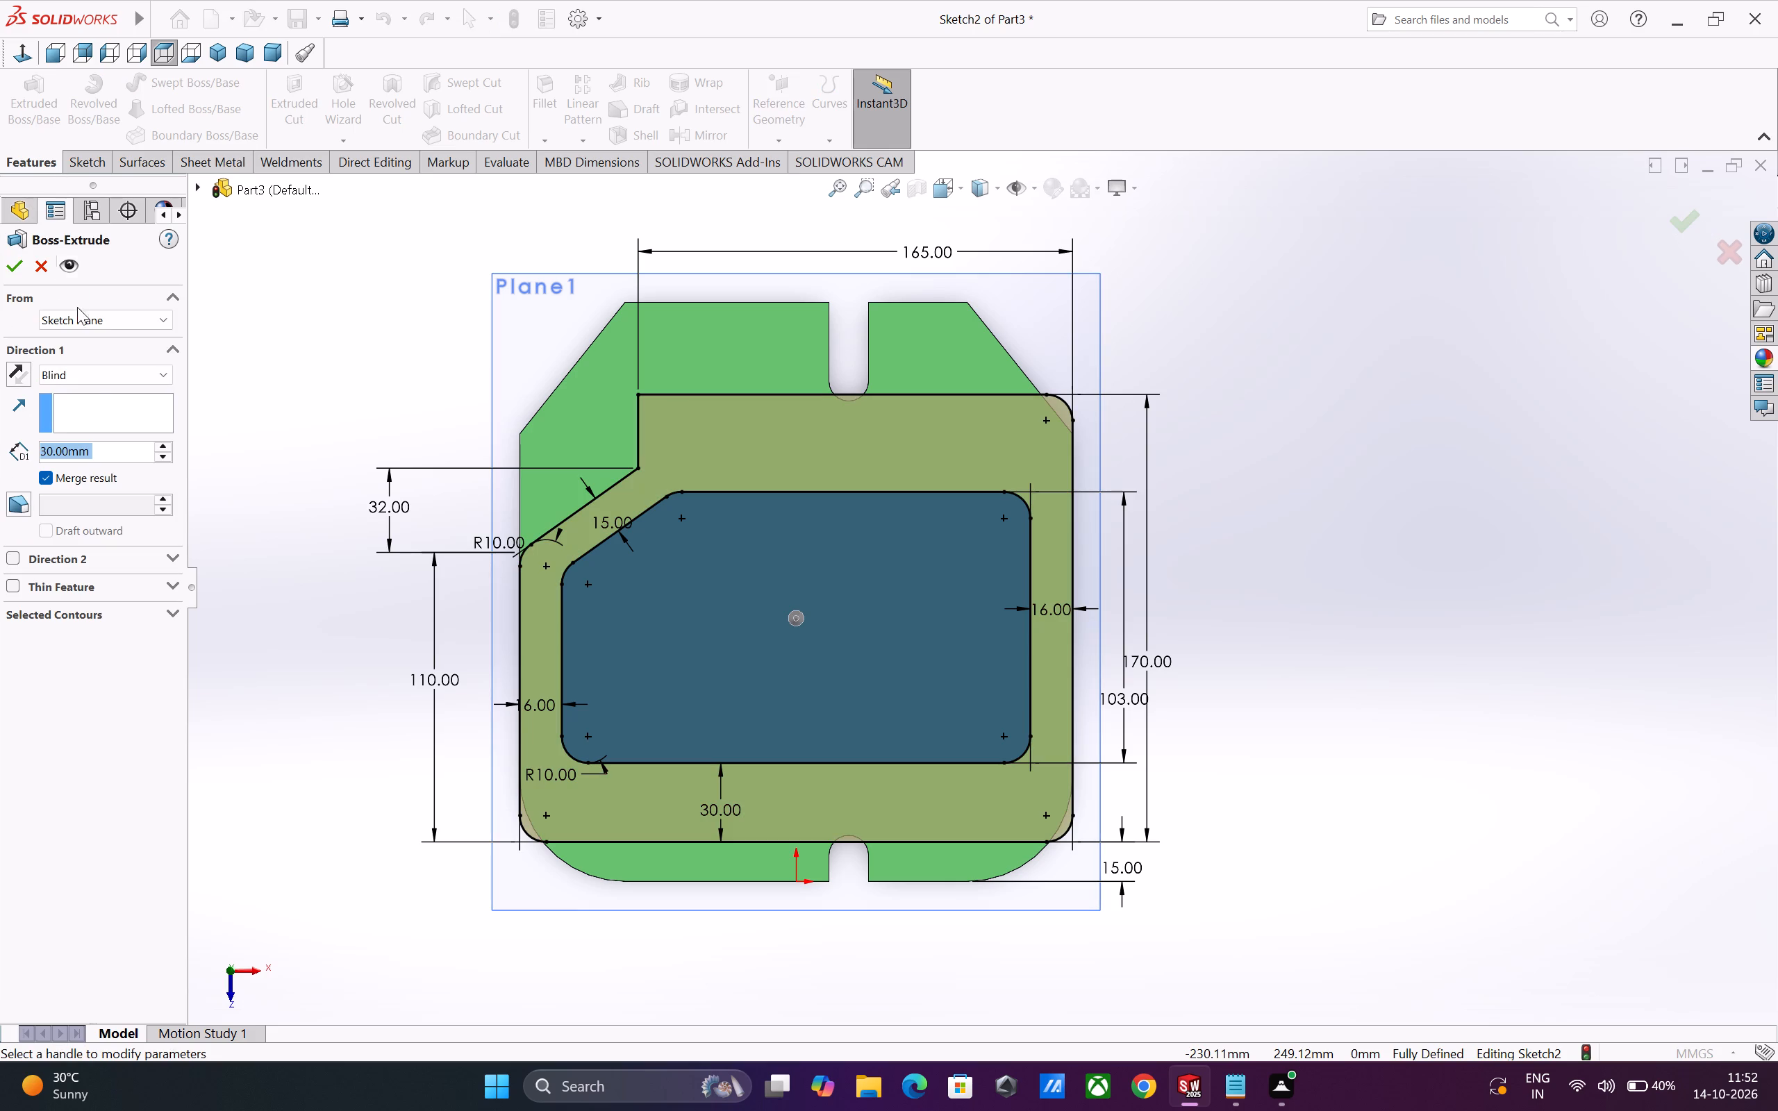
type("111")
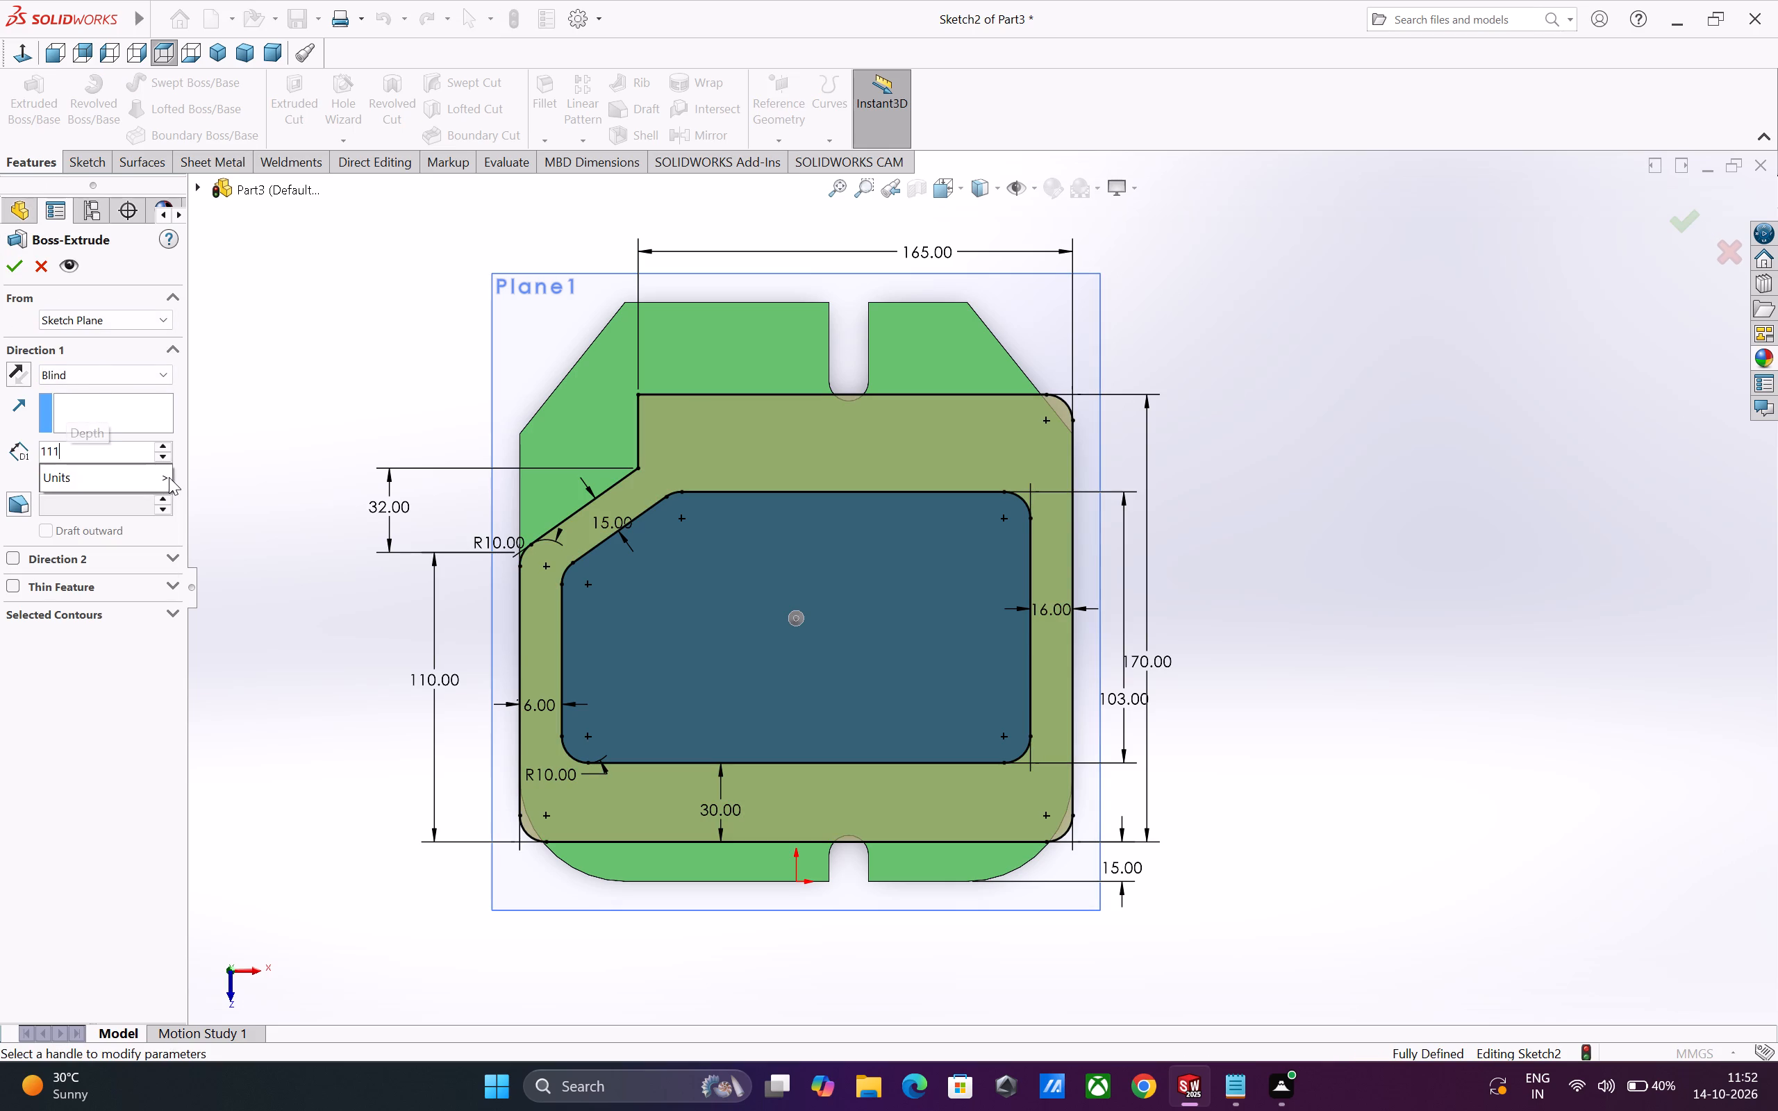
key("BackSpace")
key("Return")
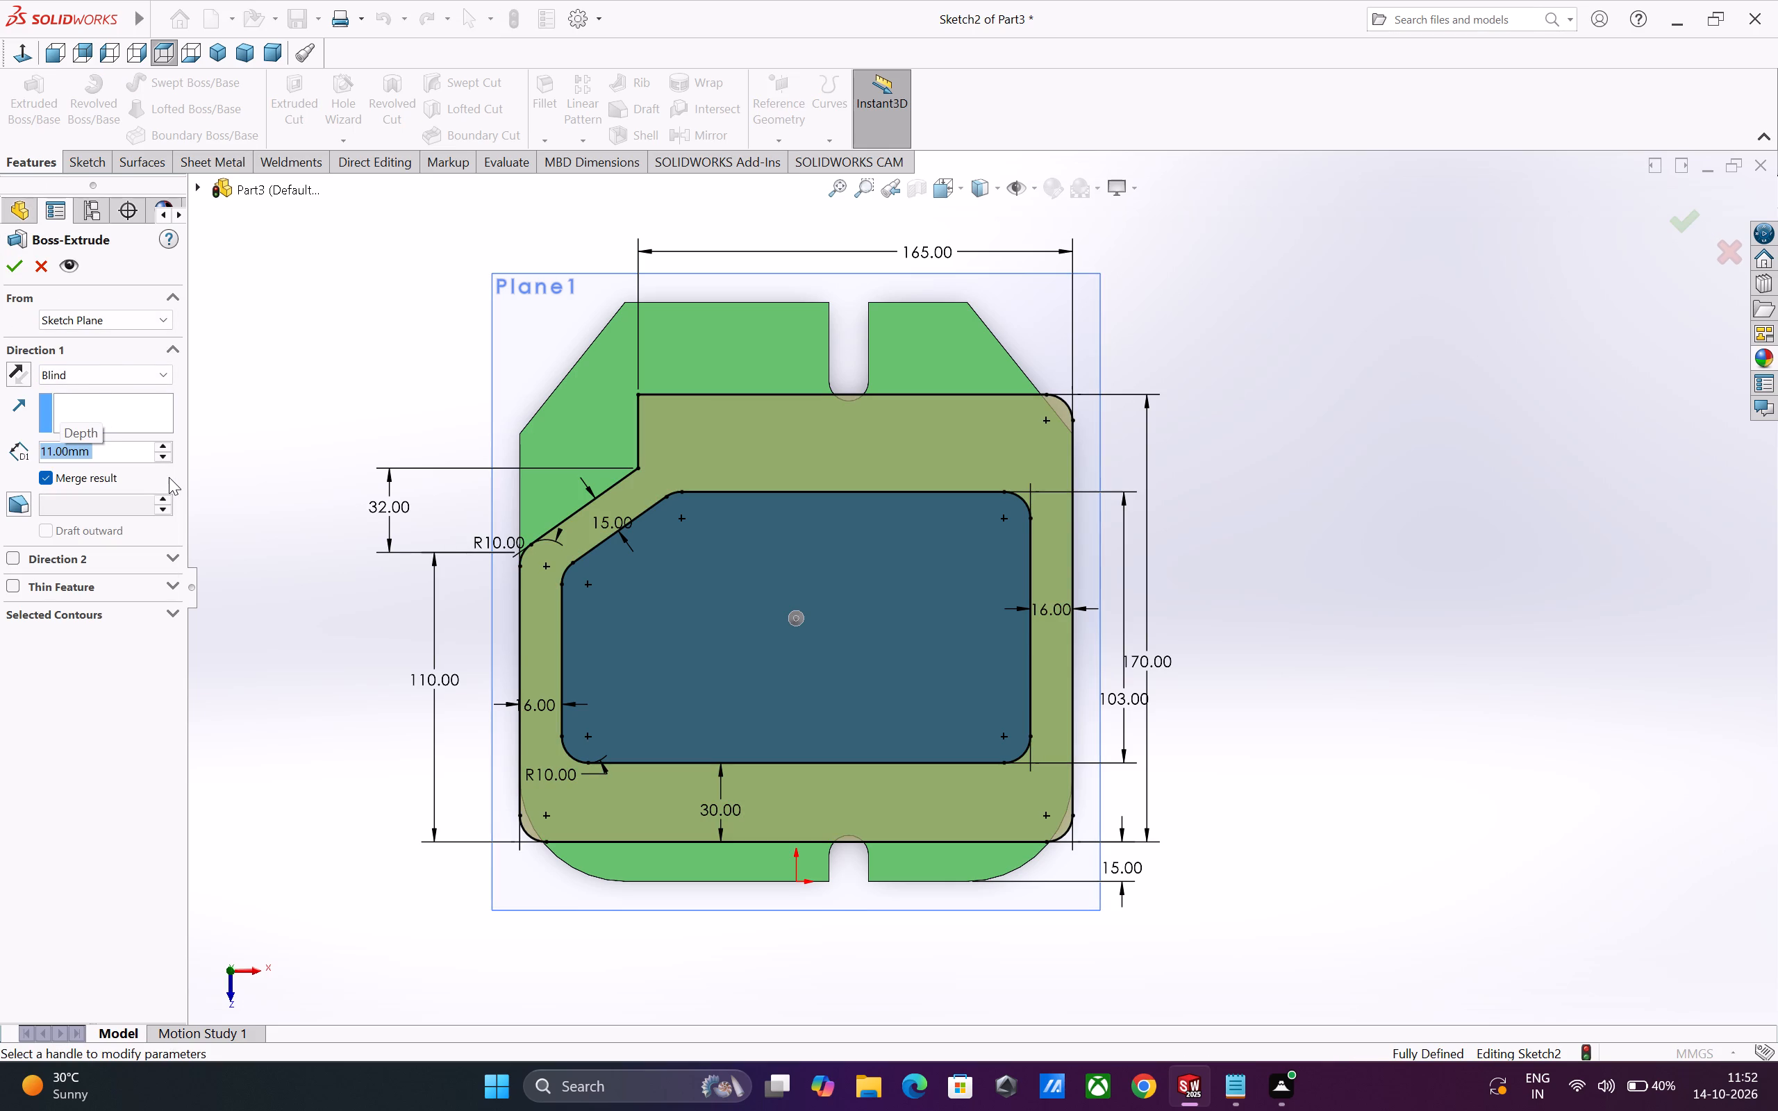
middle_click_drag(265, 524, 293, 260)
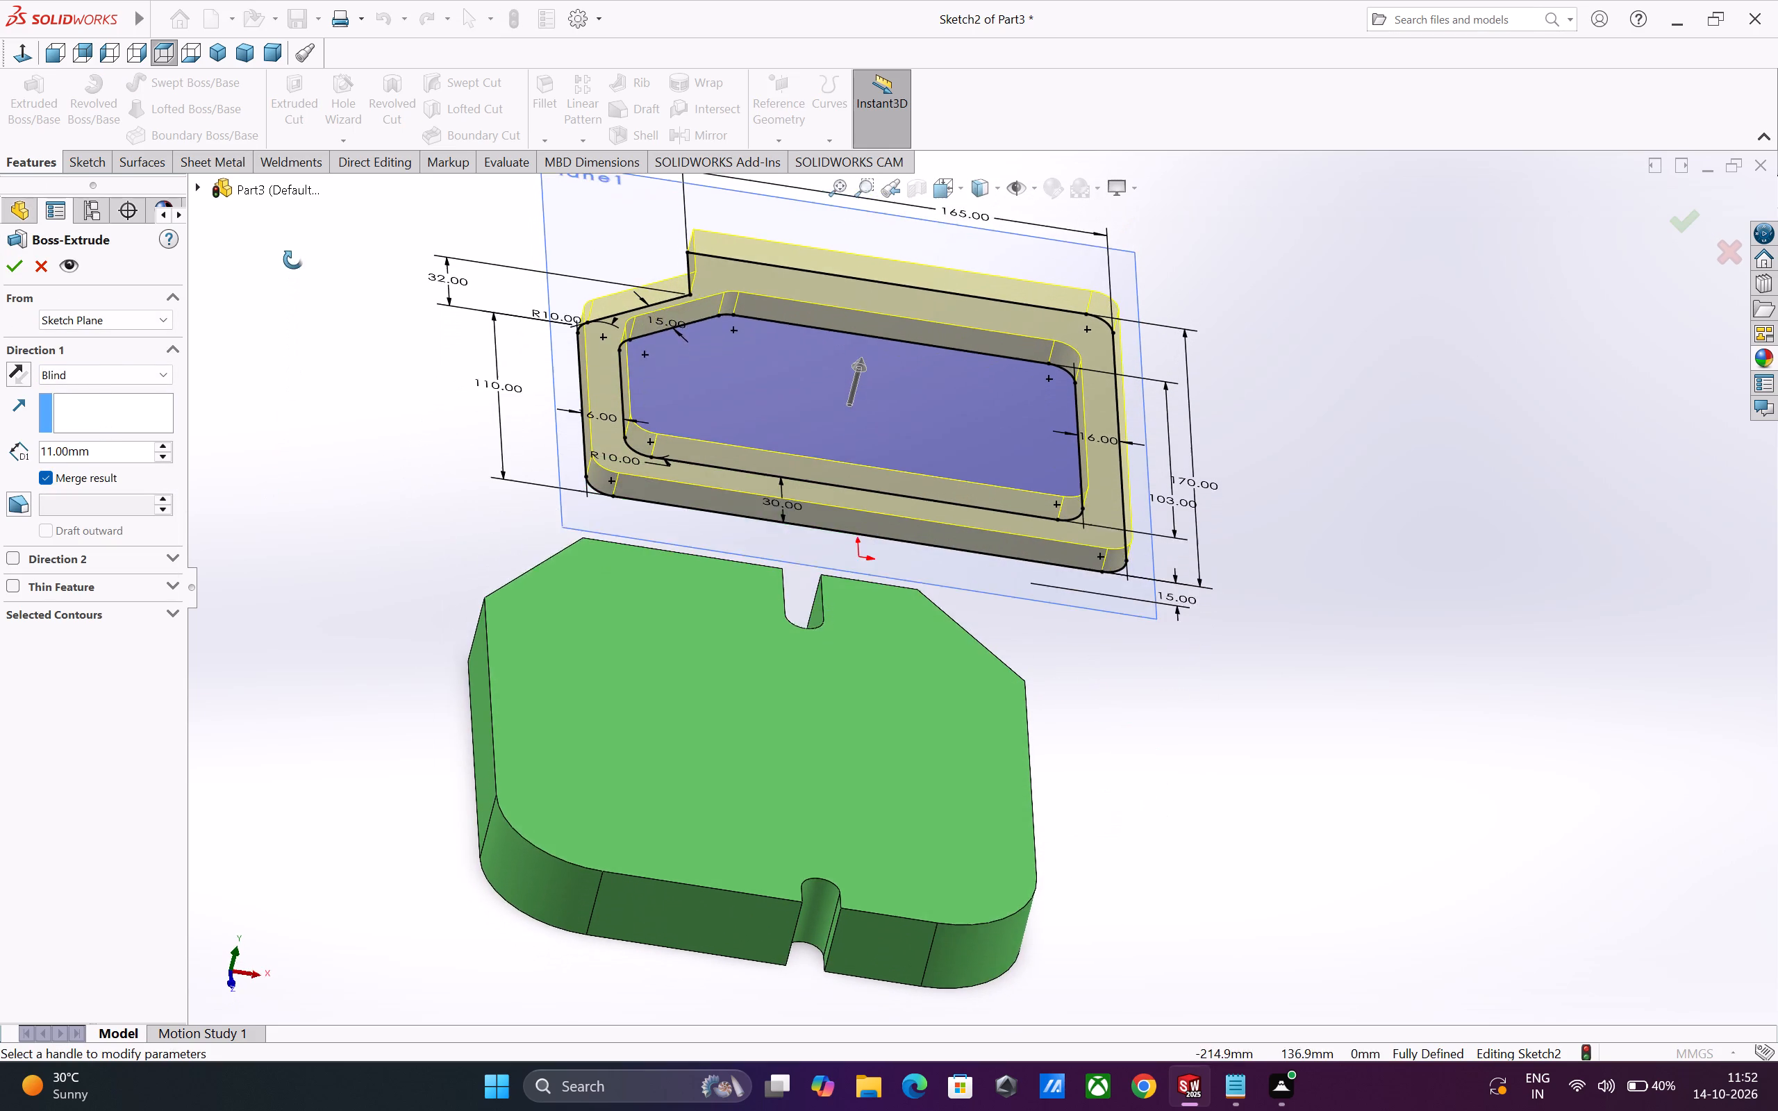
middle_click_drag(293, 260, 293, 251)
middle_click_drag(440, 508, 413, 400)
scroll(440, 508, "up", 1)
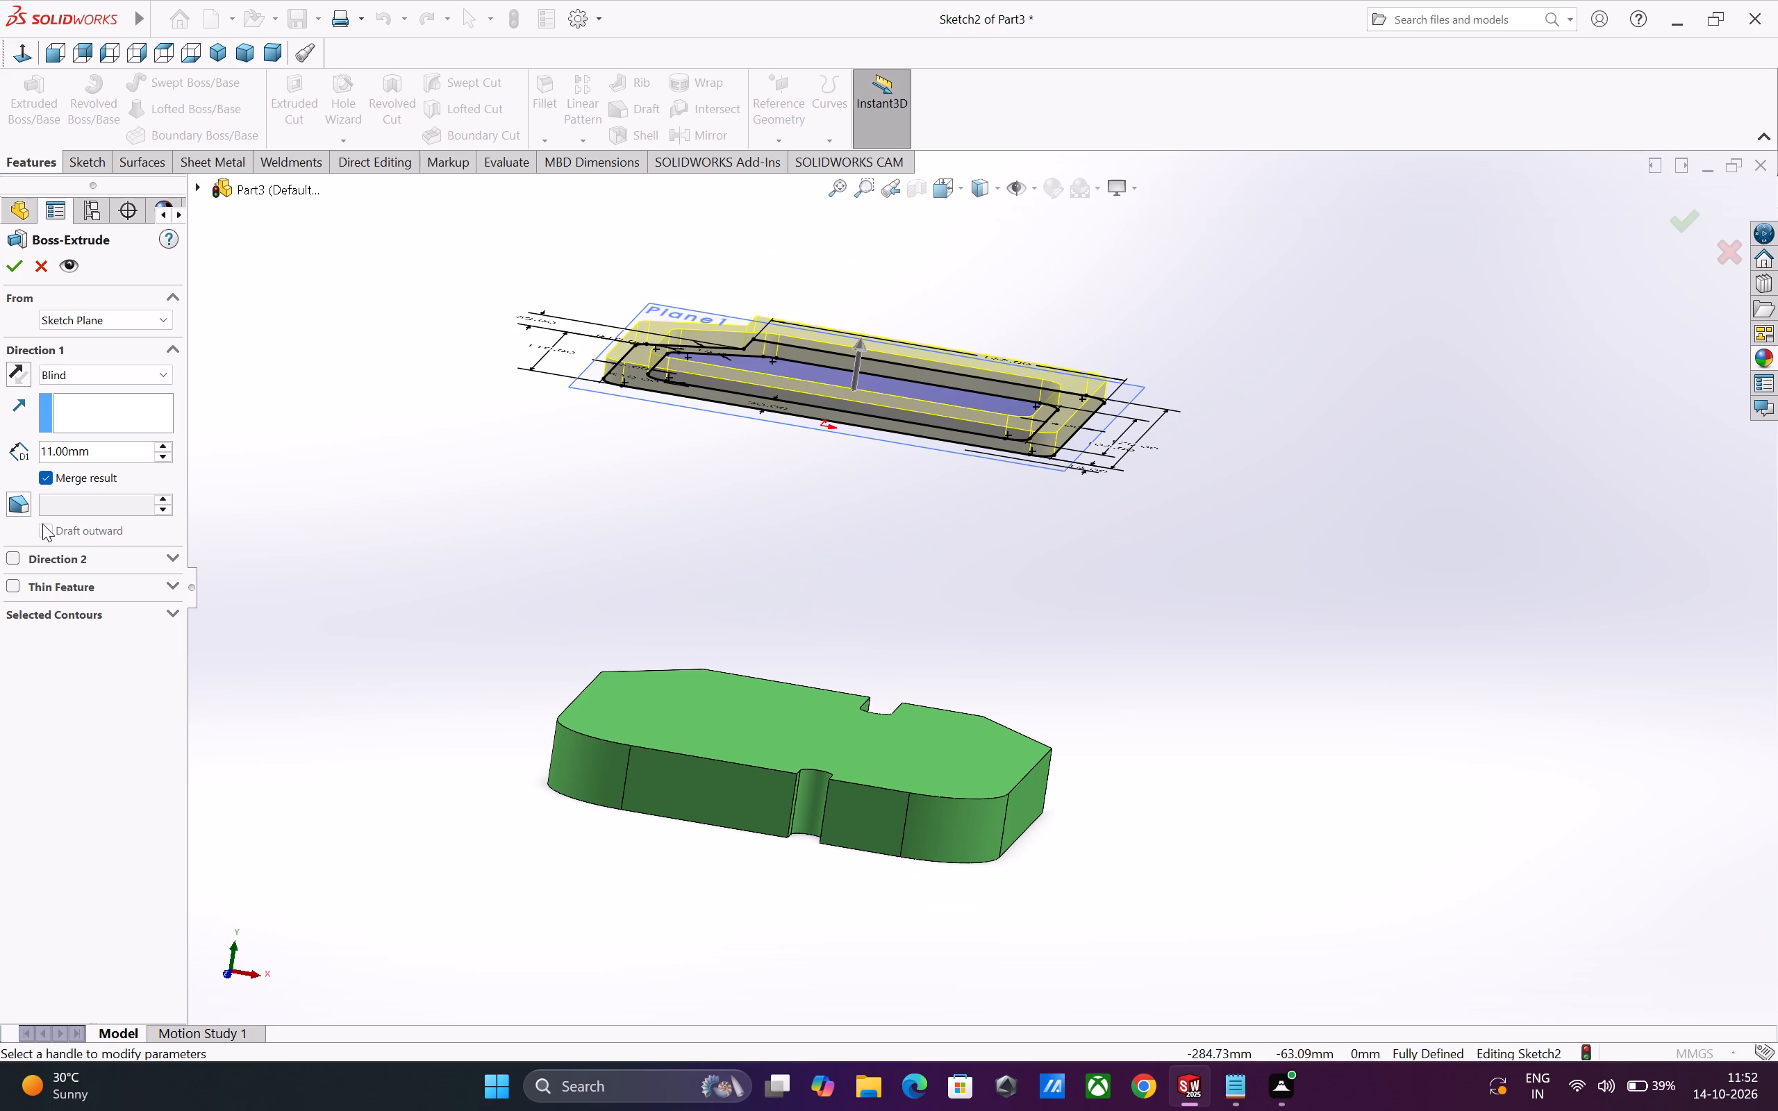
left_click(25, 365)
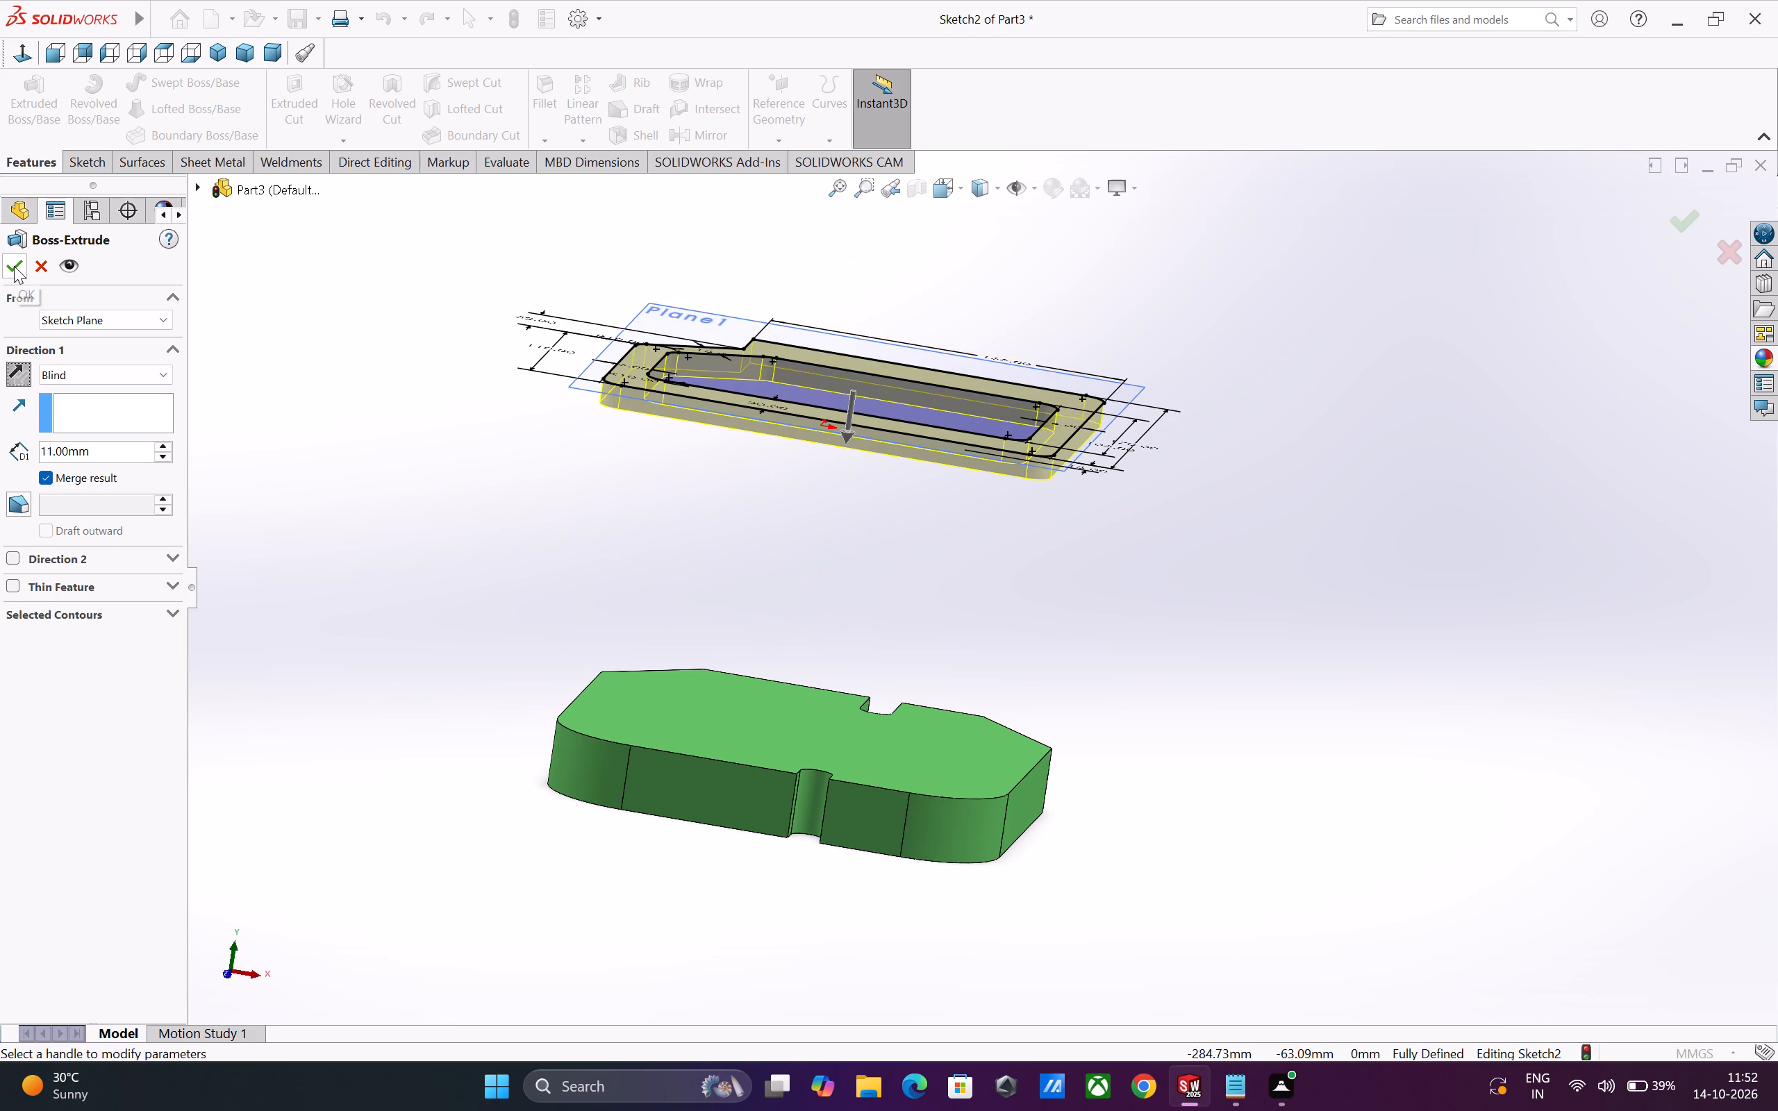
left_click(14, 266)
left_click(1358, 667)
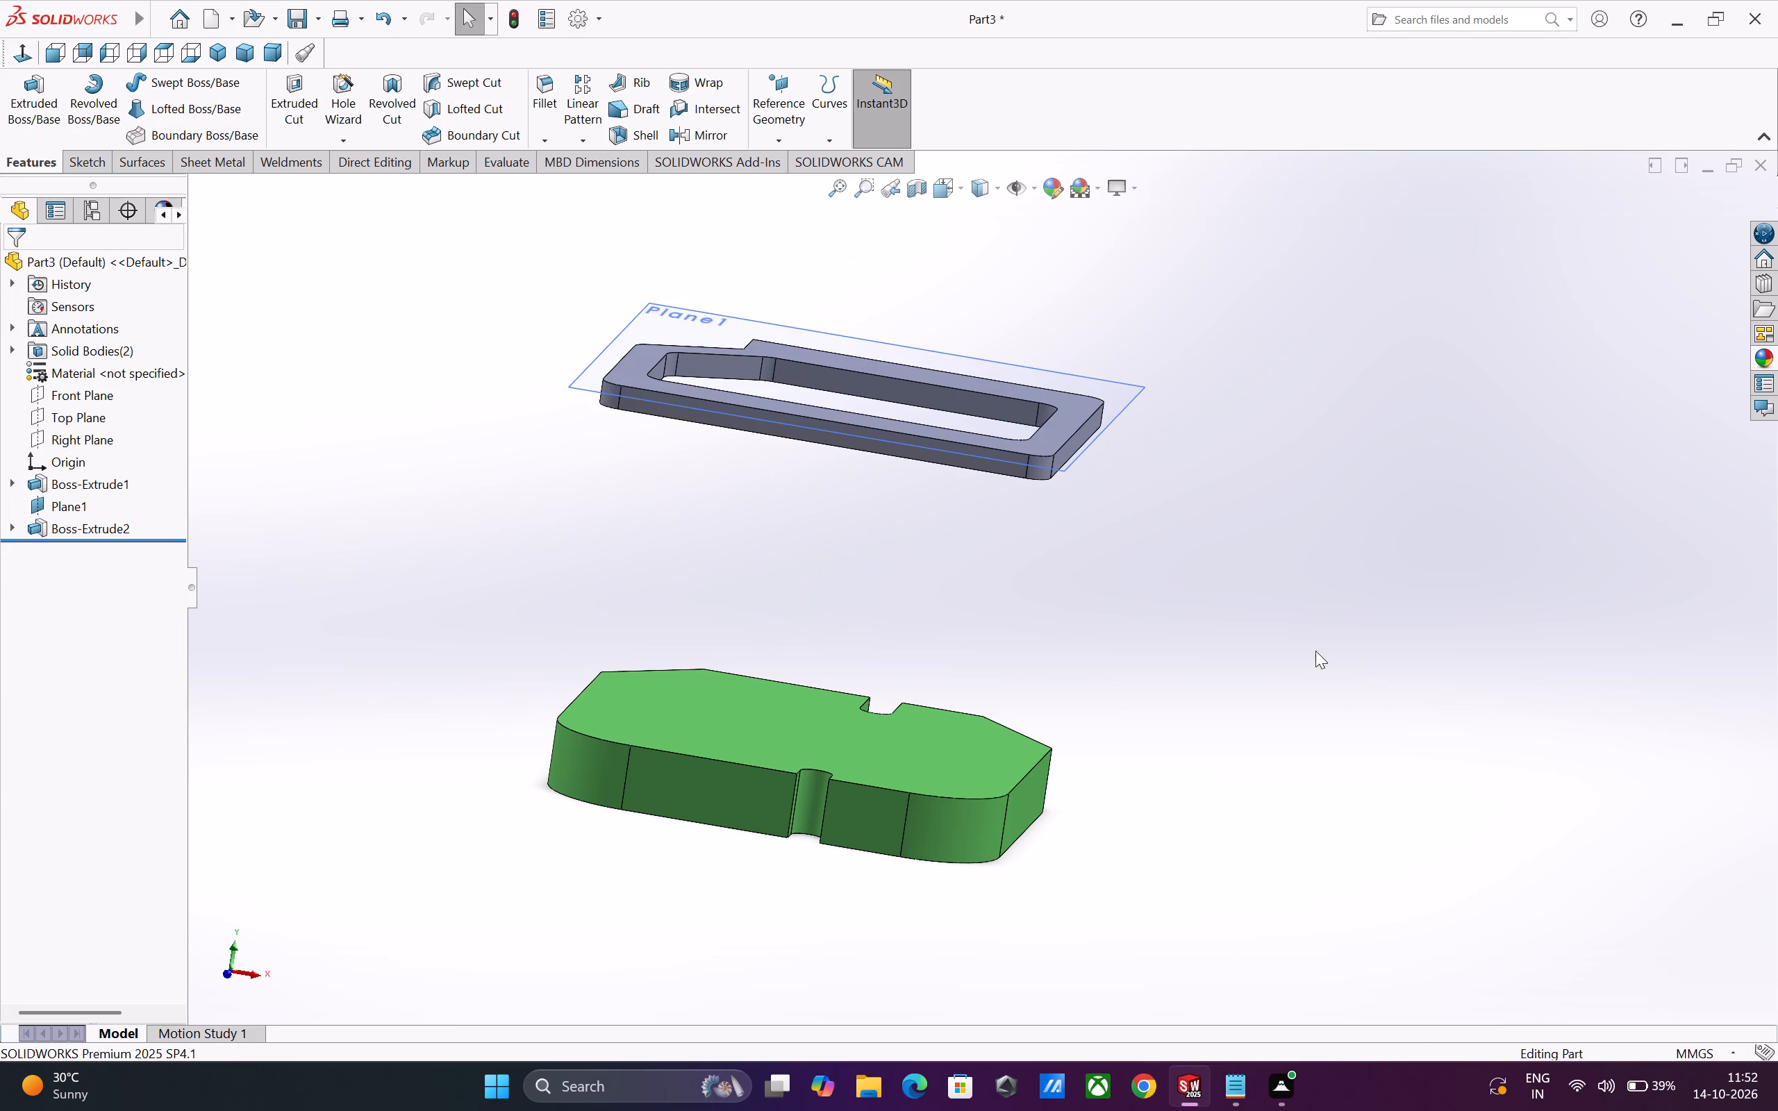
Examine the extruded frame and the green slotted plate from several angles, including their spacing, edges and undersides.
middle_click_drag(1227, 581, 1188, 728)
scroll(1179, 709, "up", 2)
middle_click_drag(1165, 685, 1168, 666)
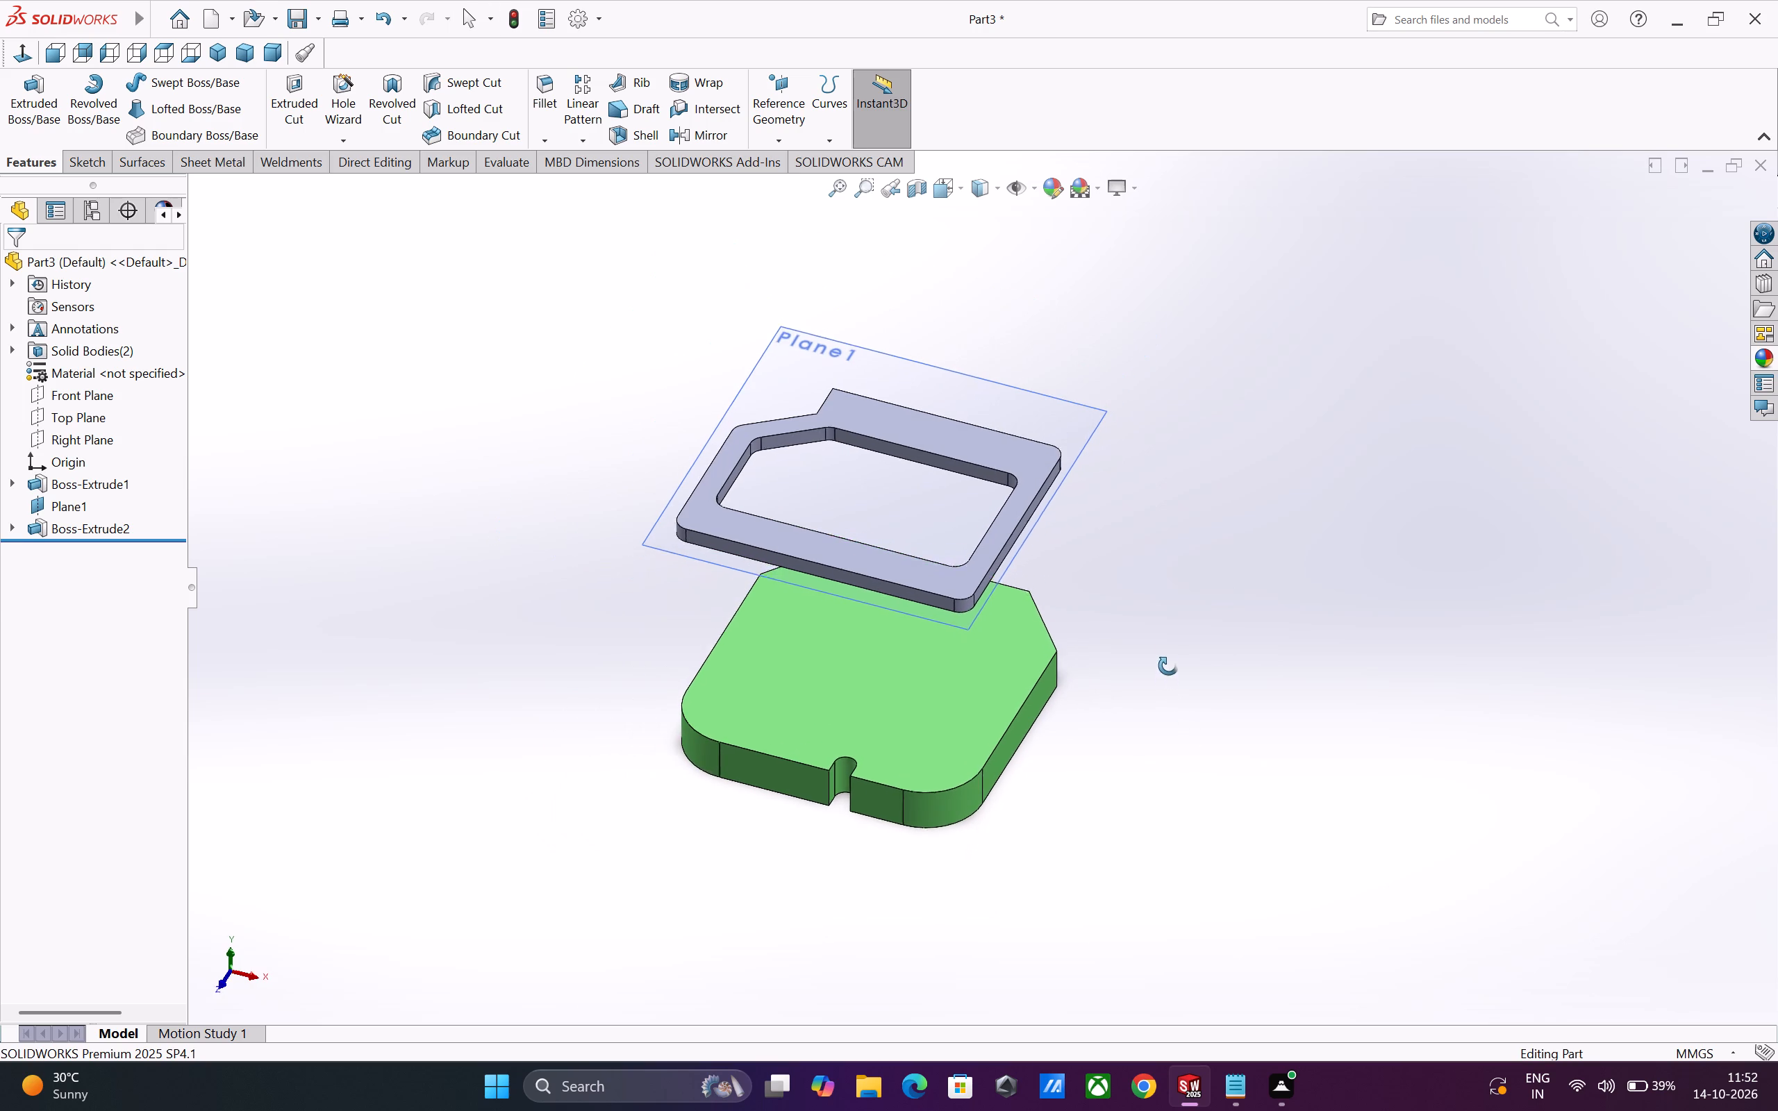
middle_click_drag(1168, 666, 1154, 565)
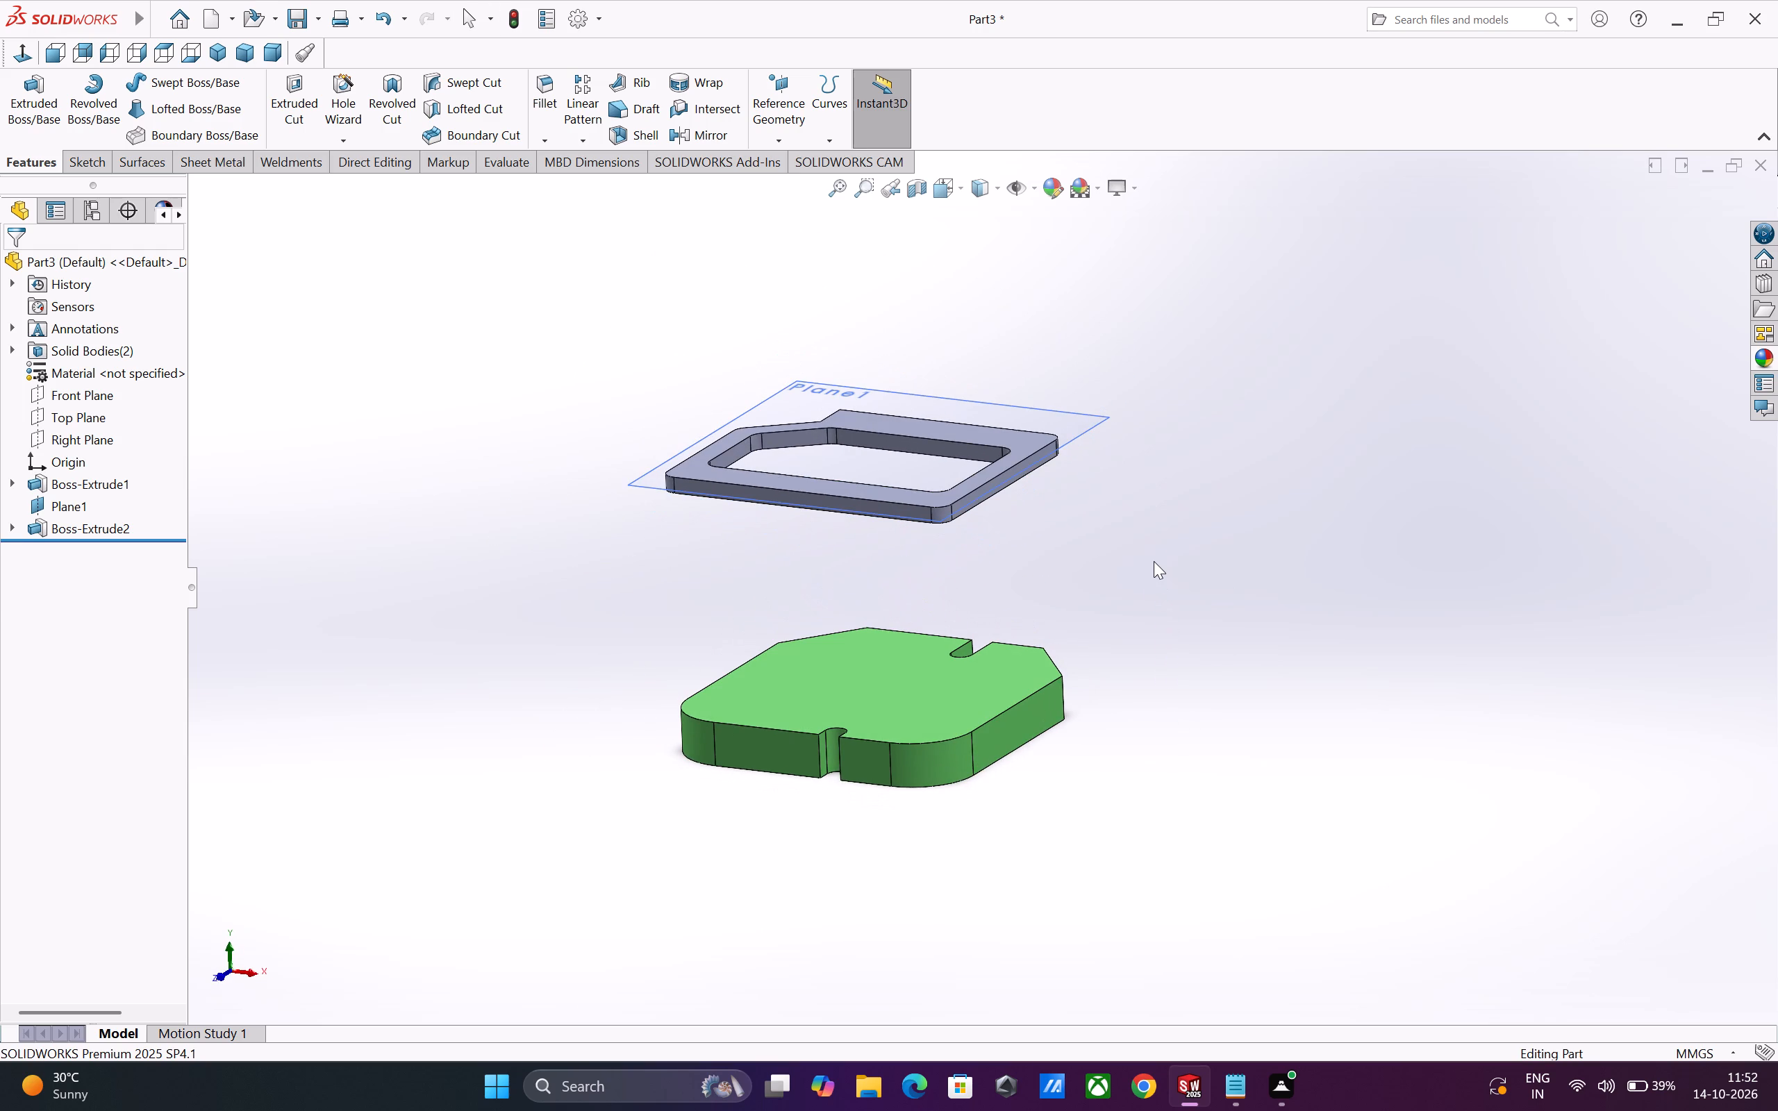
middle_click_drag(1140, 665, 1218, 587)
scroll(1140, 665, "up", 1)
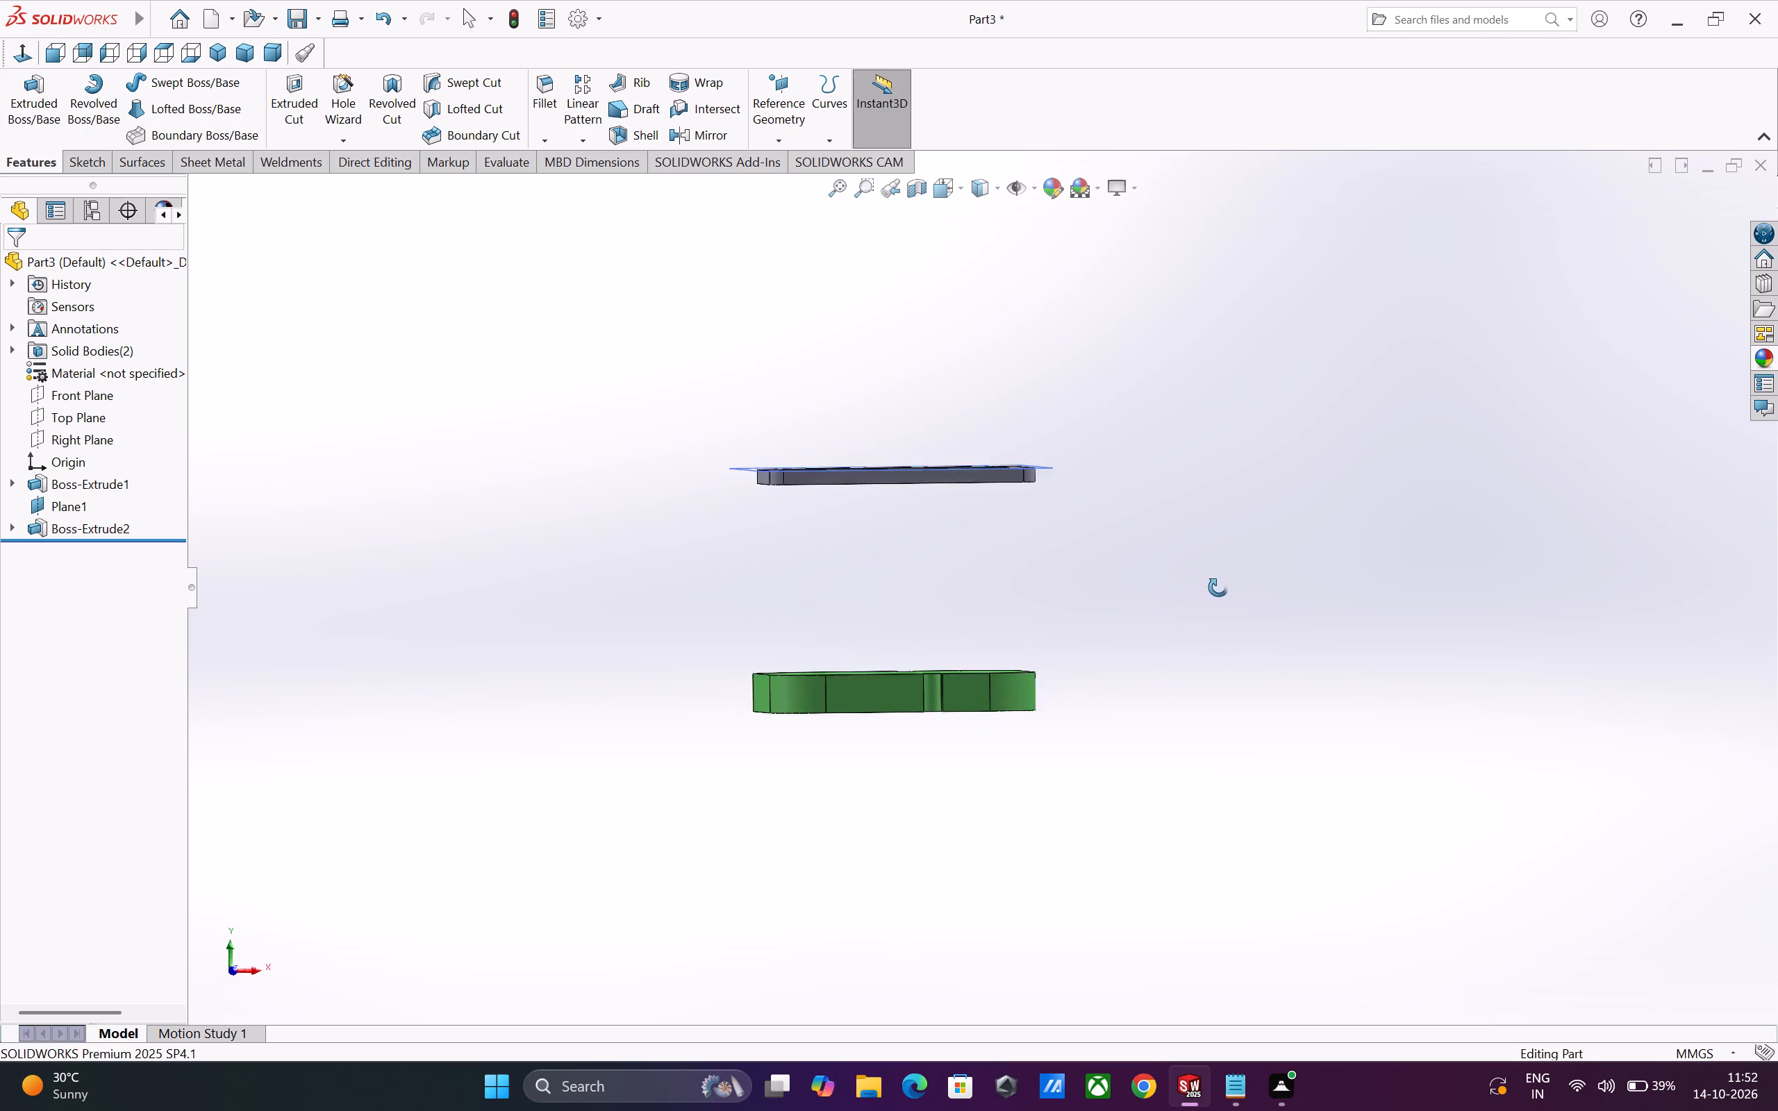
middle_click_drag(1218, 587, 1210, 723)
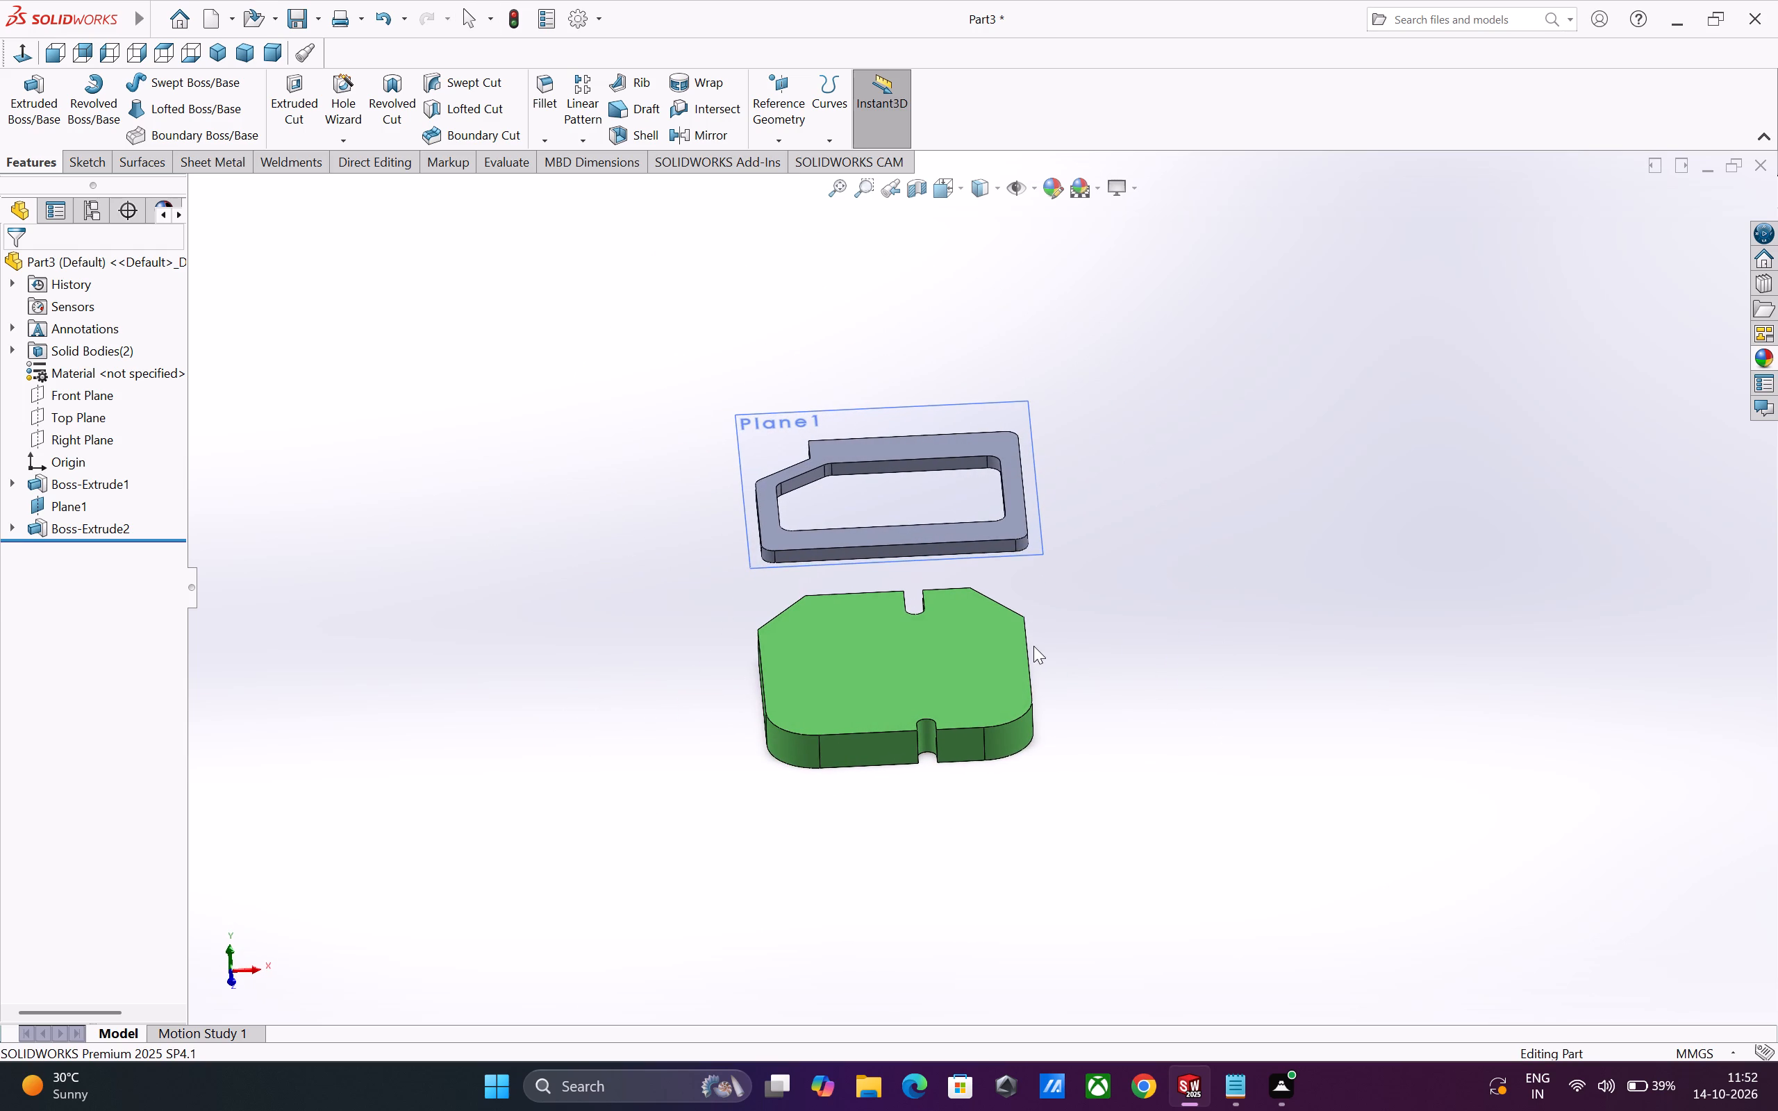
scroll(1033, 646, "down", 1)
scroll(1033, 646, "up", 1)
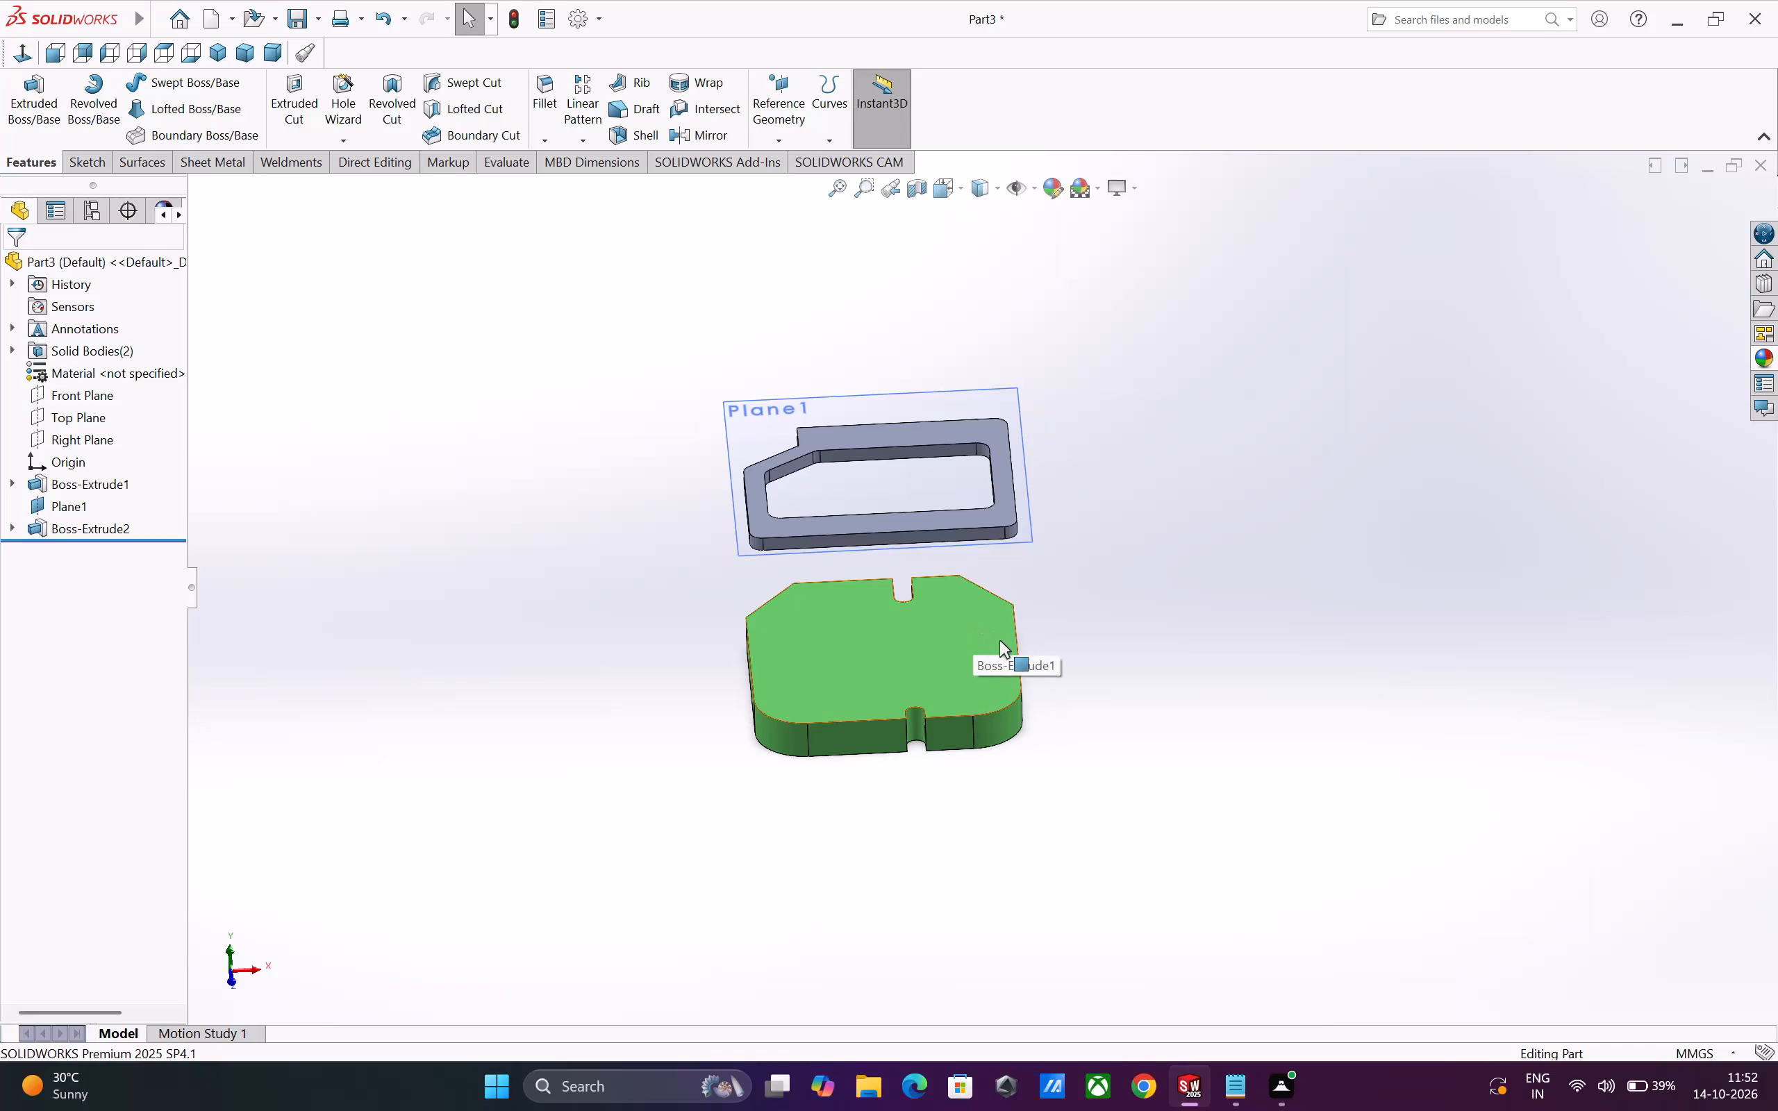
middle_click_drag(1004, 640, 961, 671)
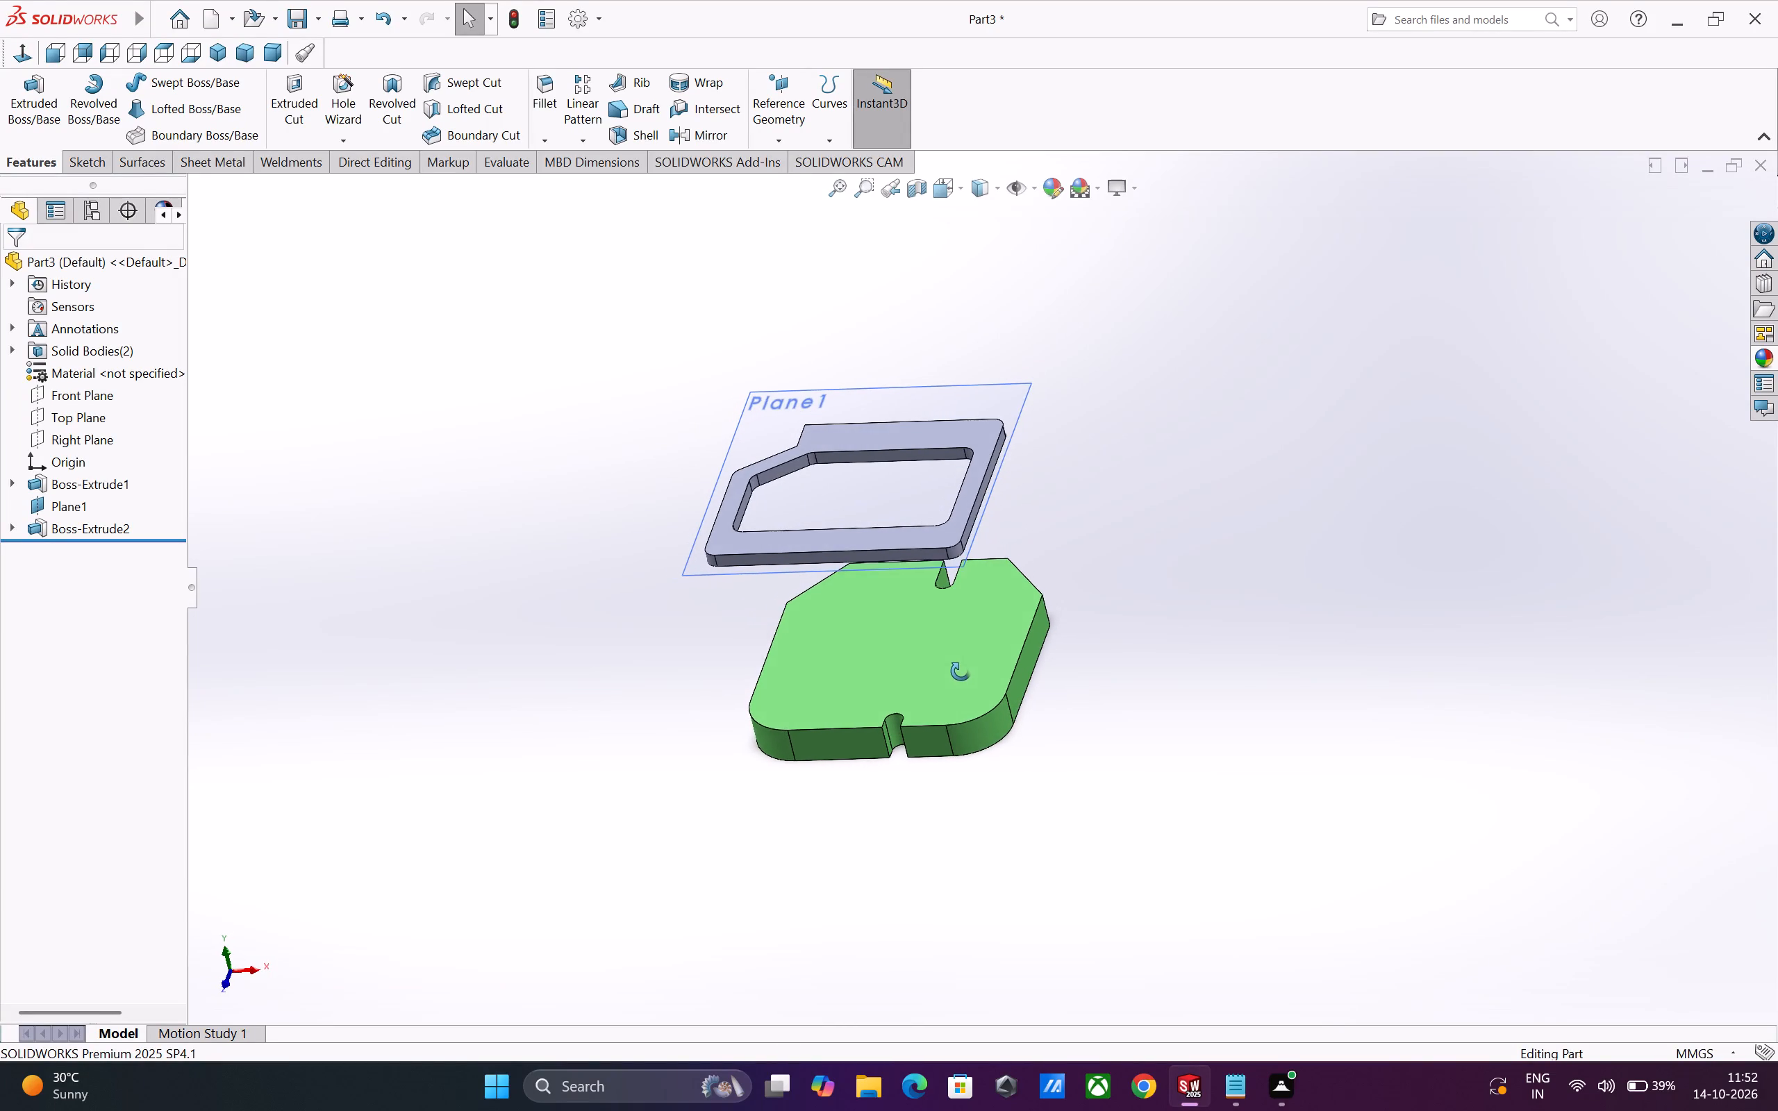
middle_click_drag(961, 671, 961, 671)
scroll(961, 670, "up", 3)
middle_click_drag(1050, 681, 1049, 683)
scroll(1050, 681, "up", 1)
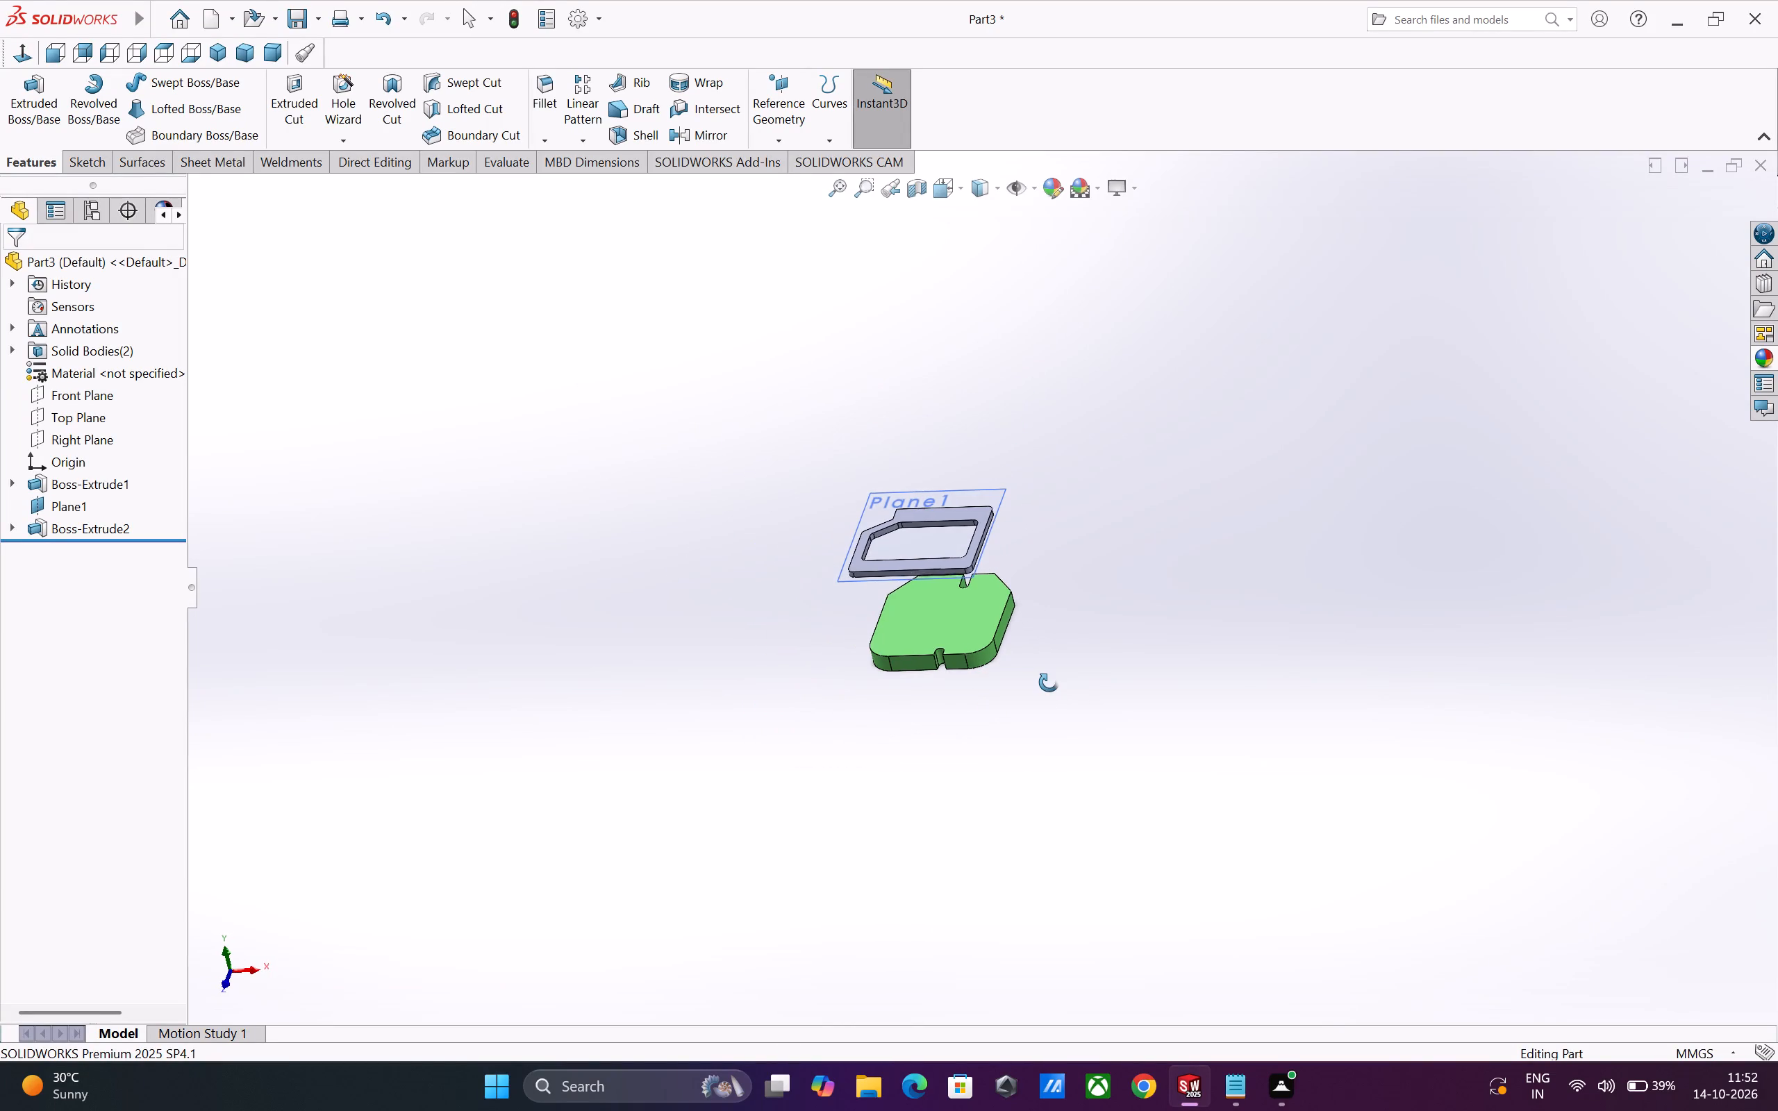
middle_click_drag(1049, 683, 977, 714)
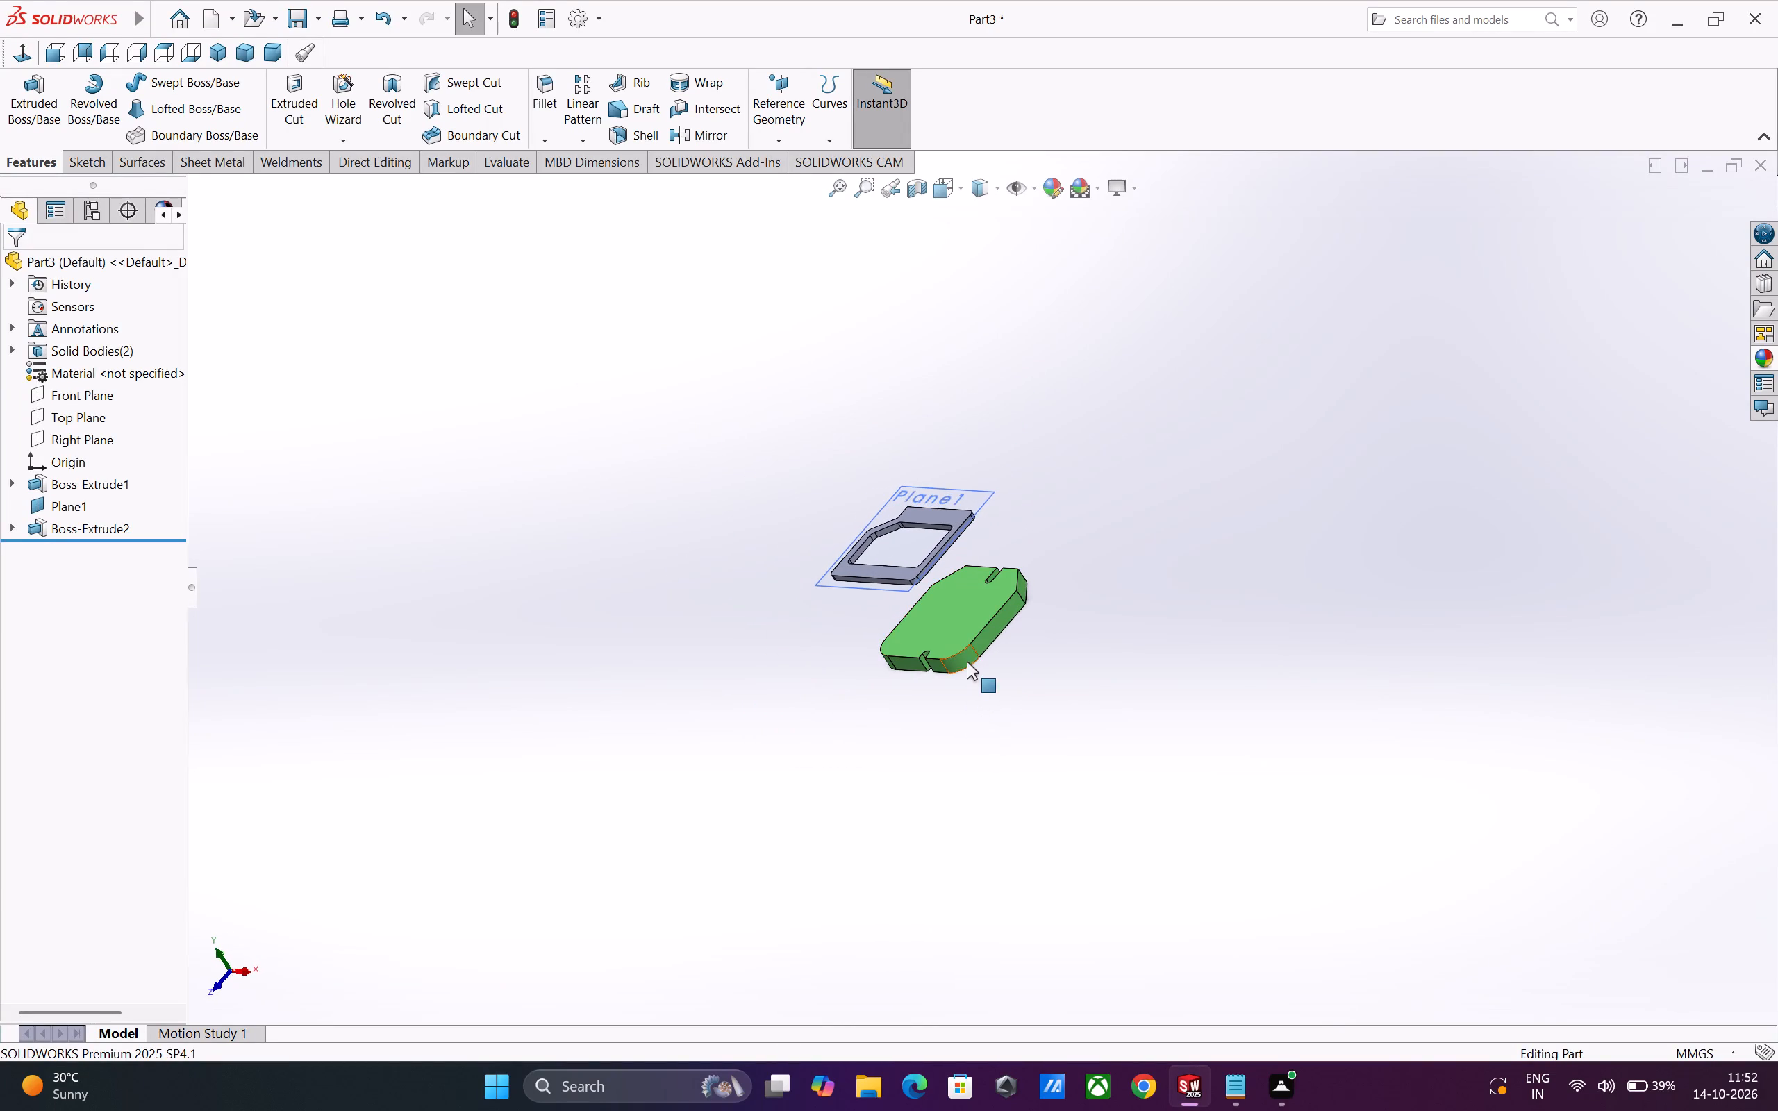
scroll(967, 662, "down", 6)
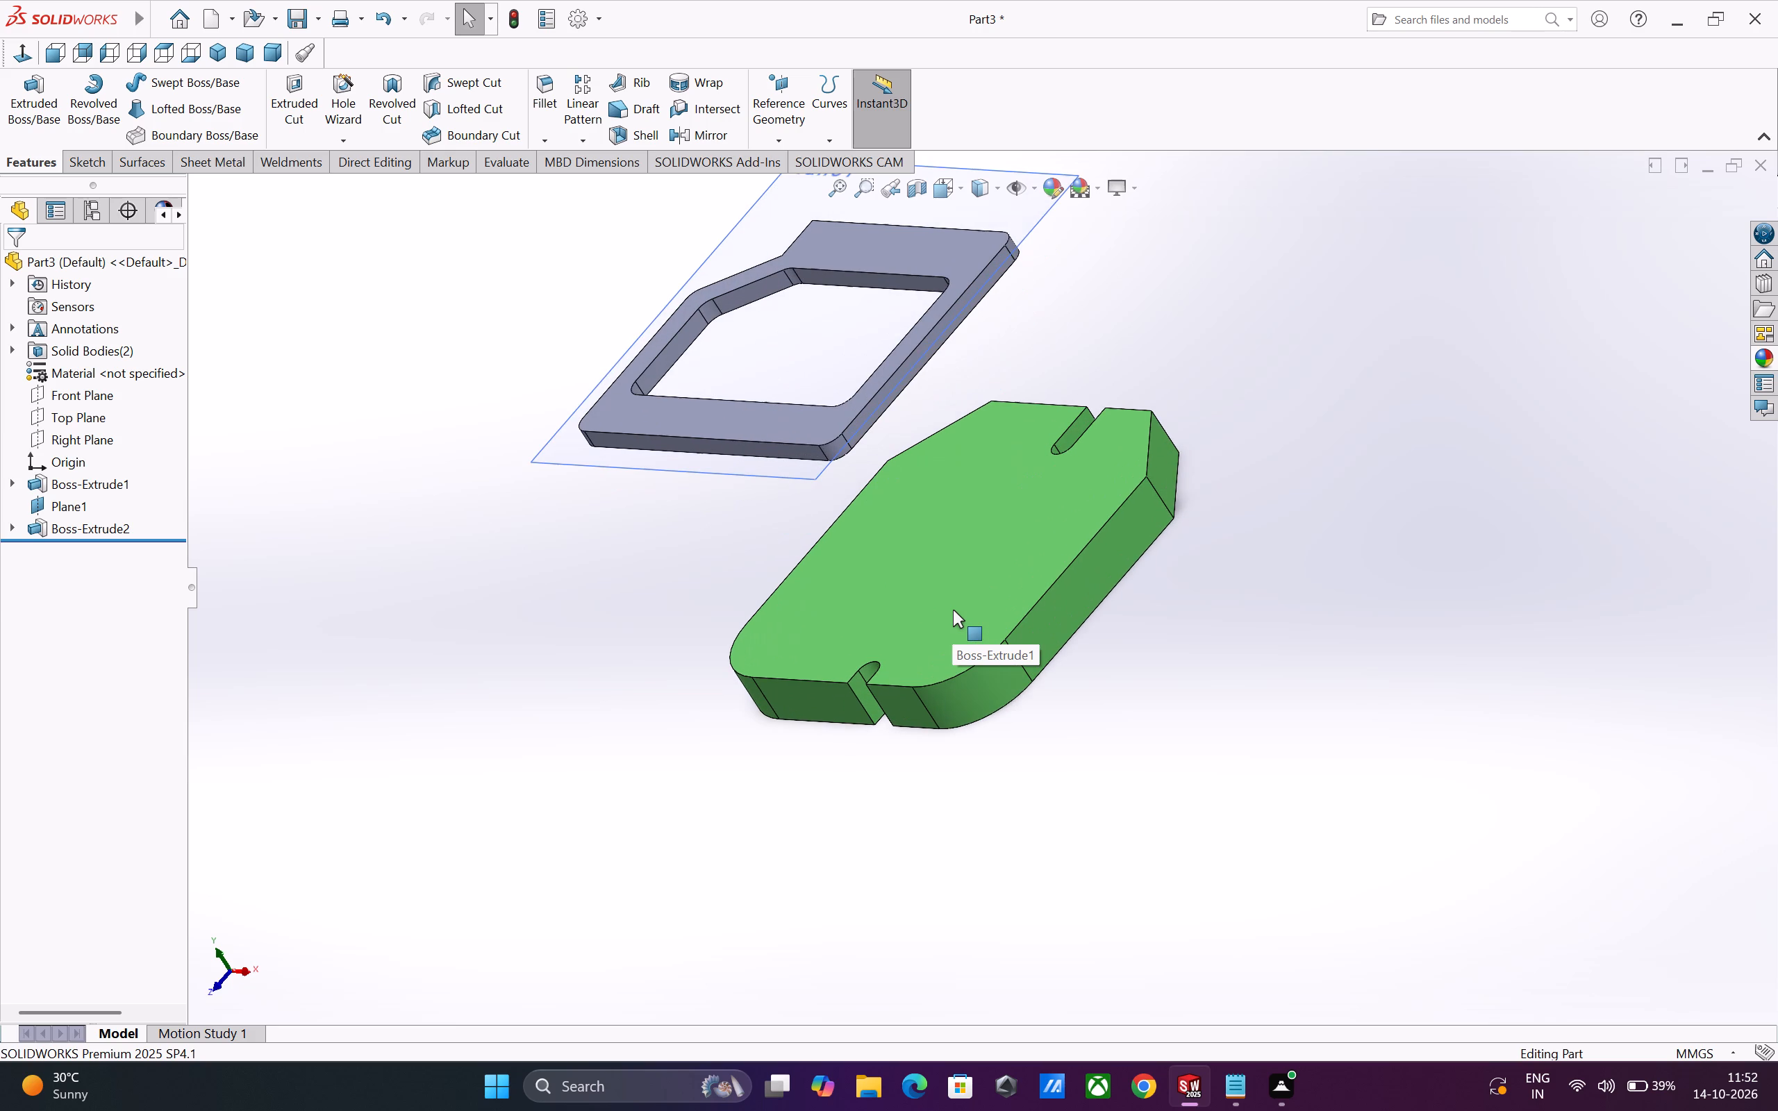
middle_click_drag(958, 609, 1030, 575)
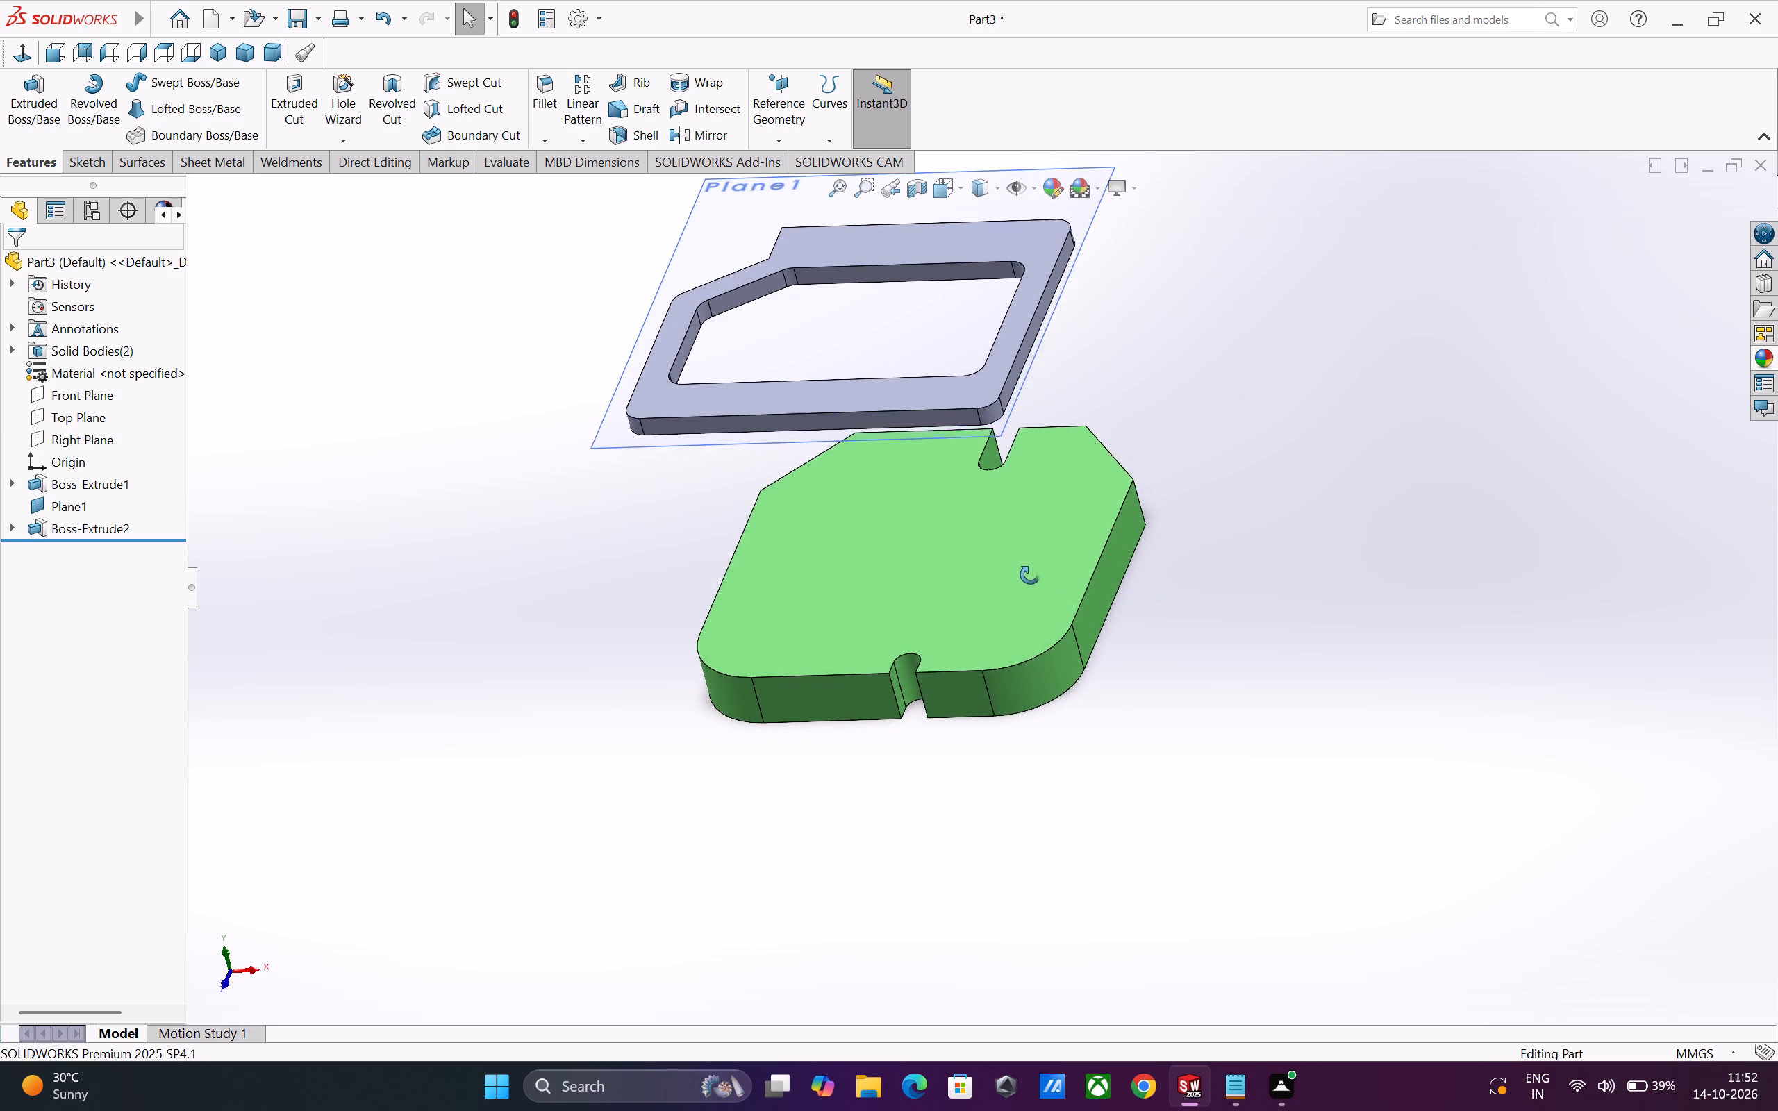
middle_click_drag(1030, 575, 1036, 573)
middle_click_drag(888, 621, 899, 615)
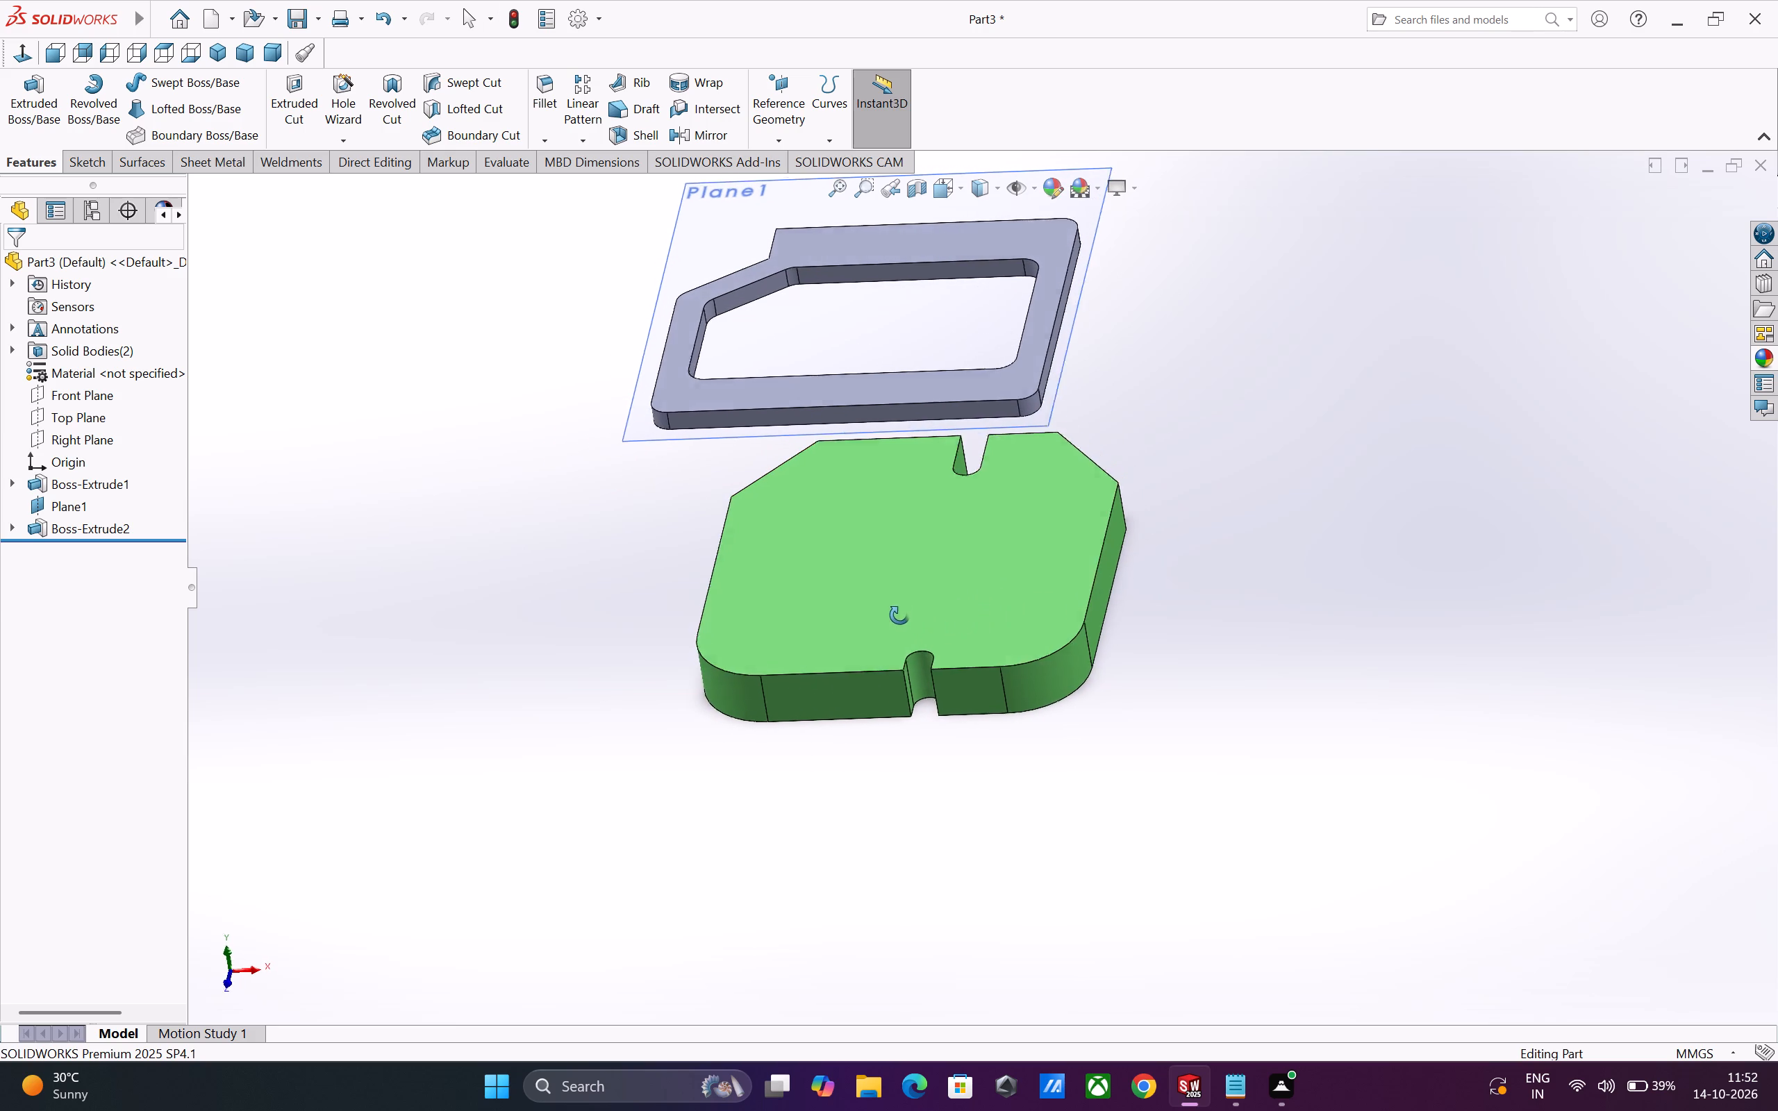
middle_click_drag(899, 615, 1037, 565)
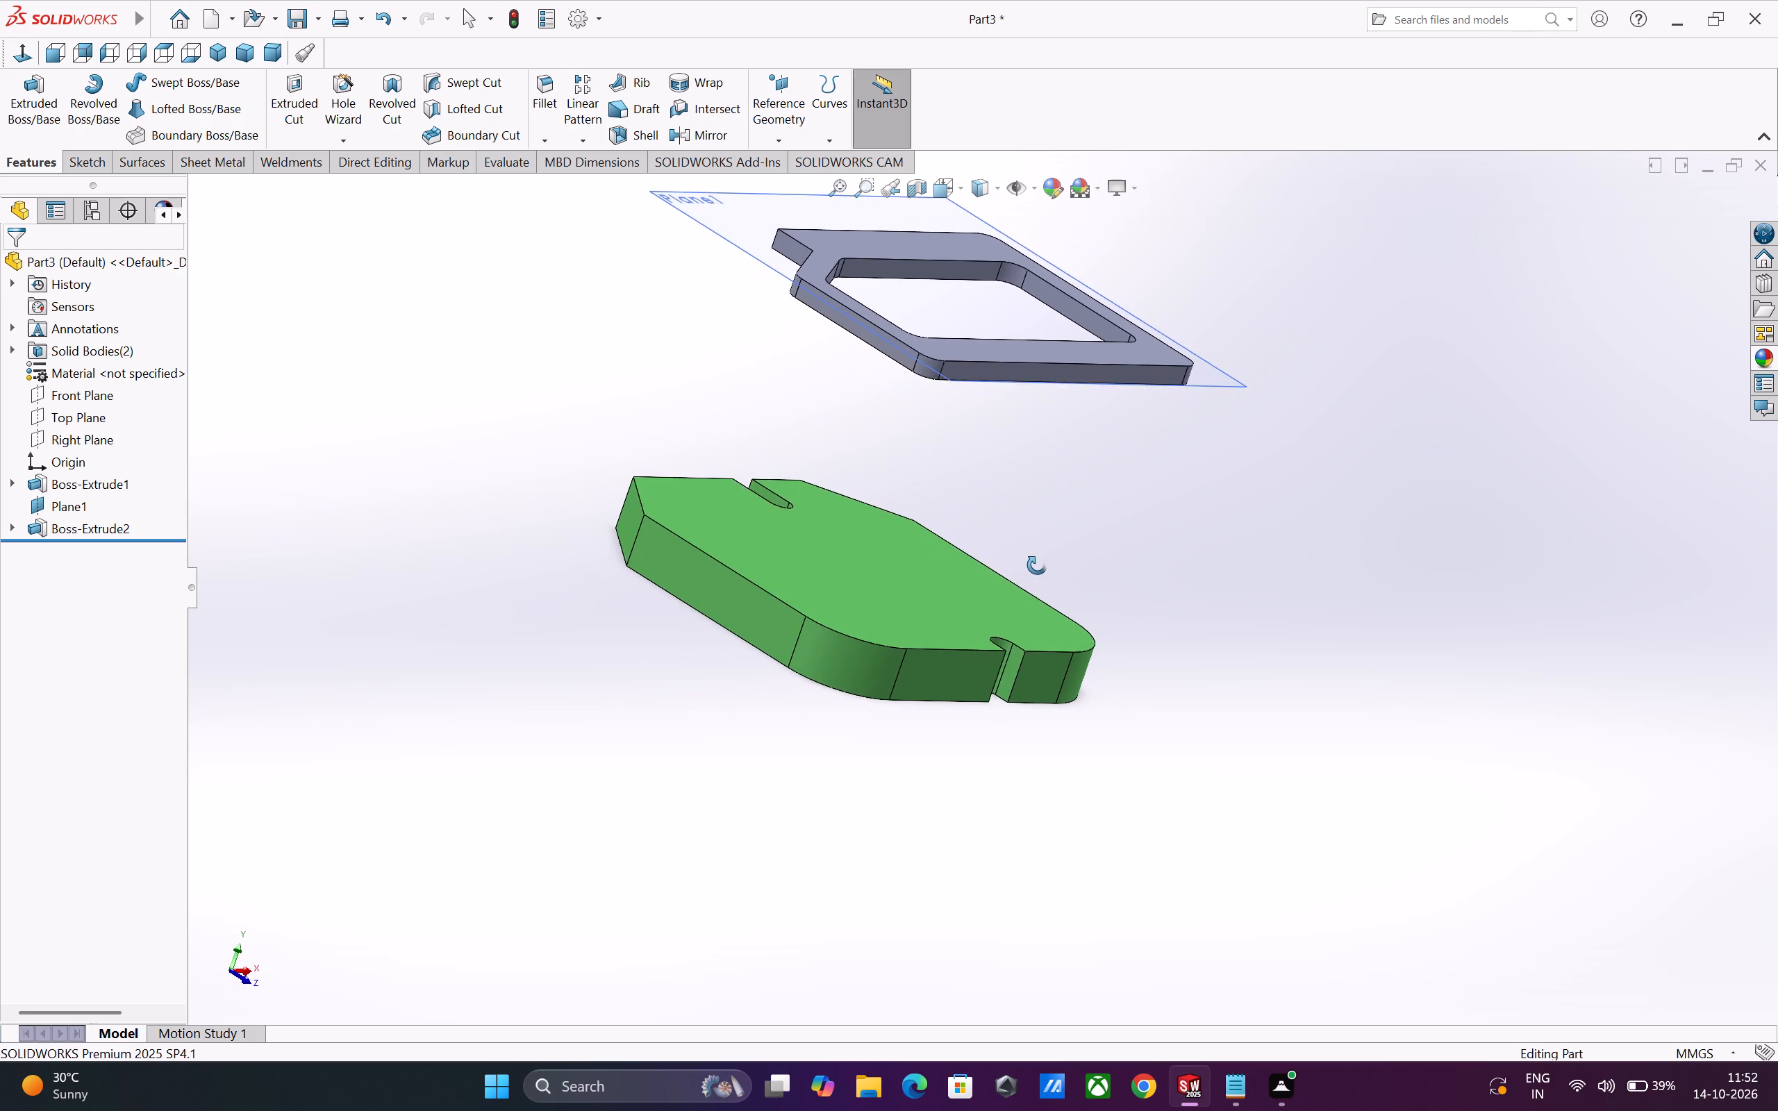
middle_click_drag(1037, 565, 1050, 565)
scroll(1036, 569, "down", 2)
middle_click_drag(1059, 605, 989, 769)
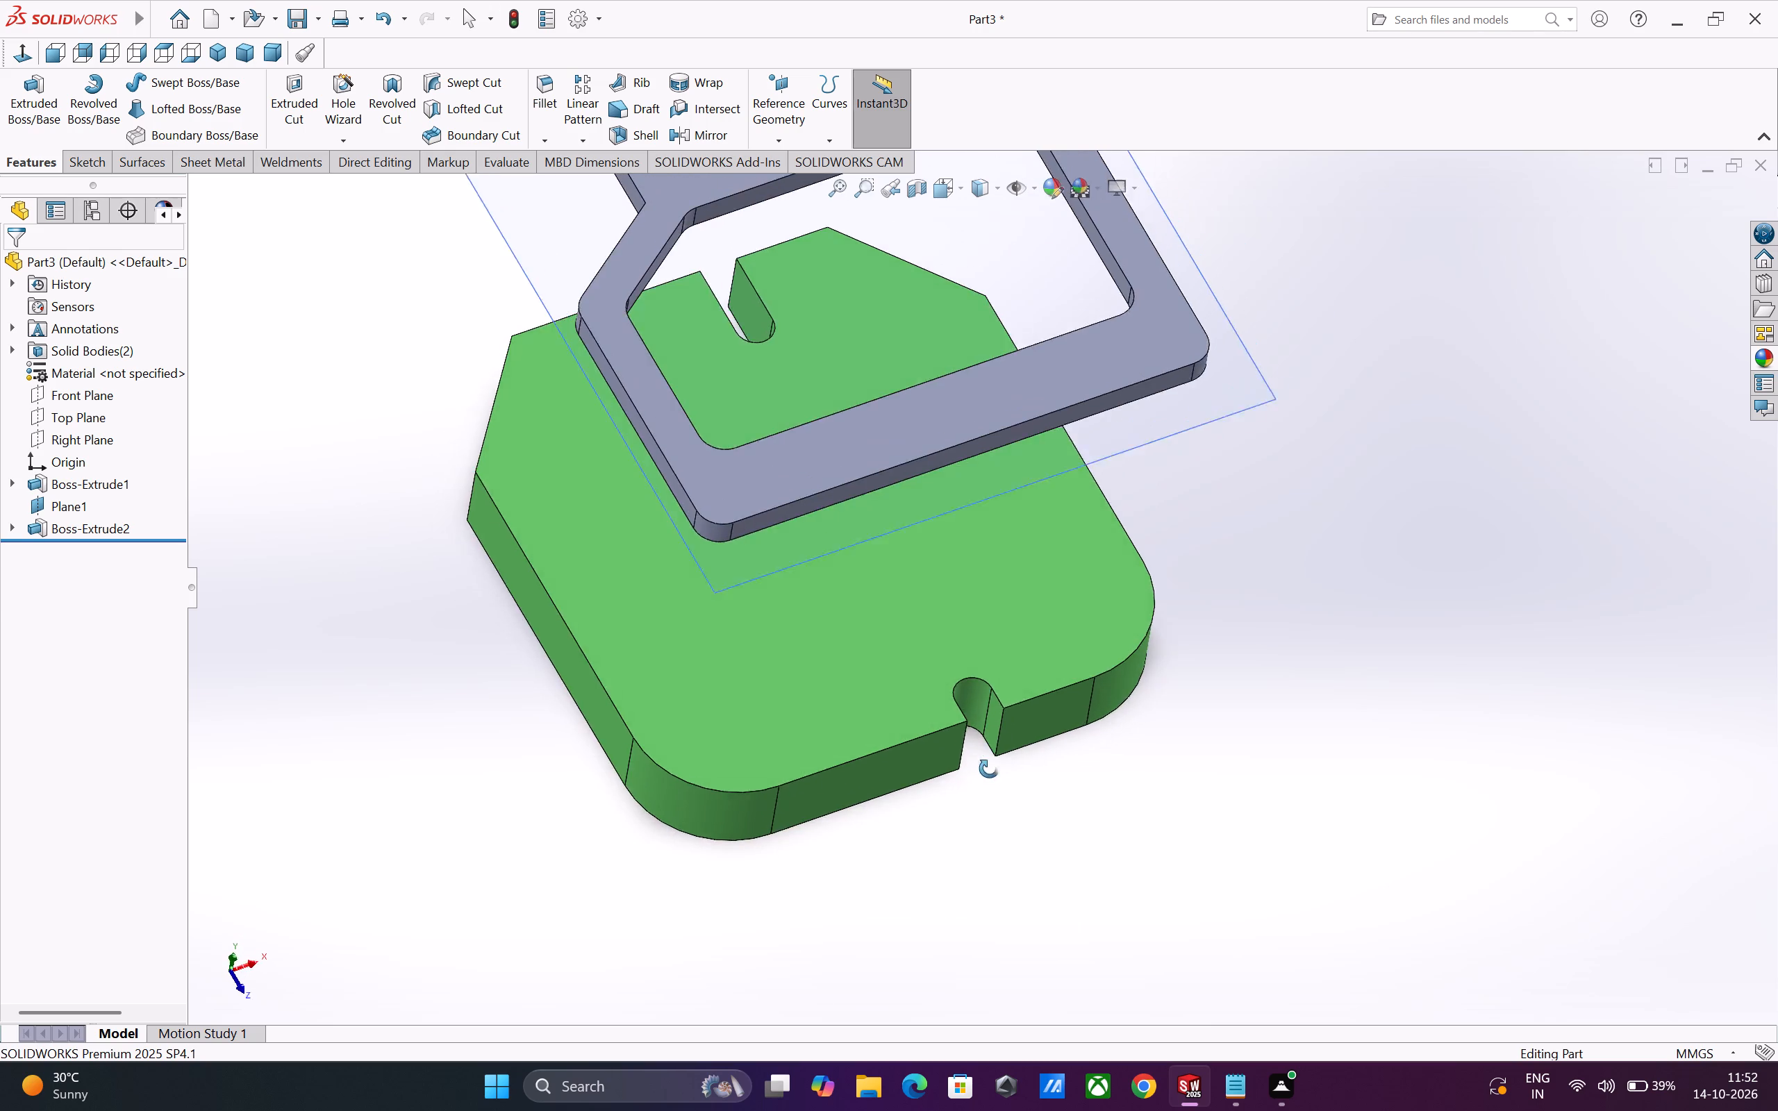
middle_click_drag(989, 769, 1082, 842)
scroll(1082, 842, "up", 1)
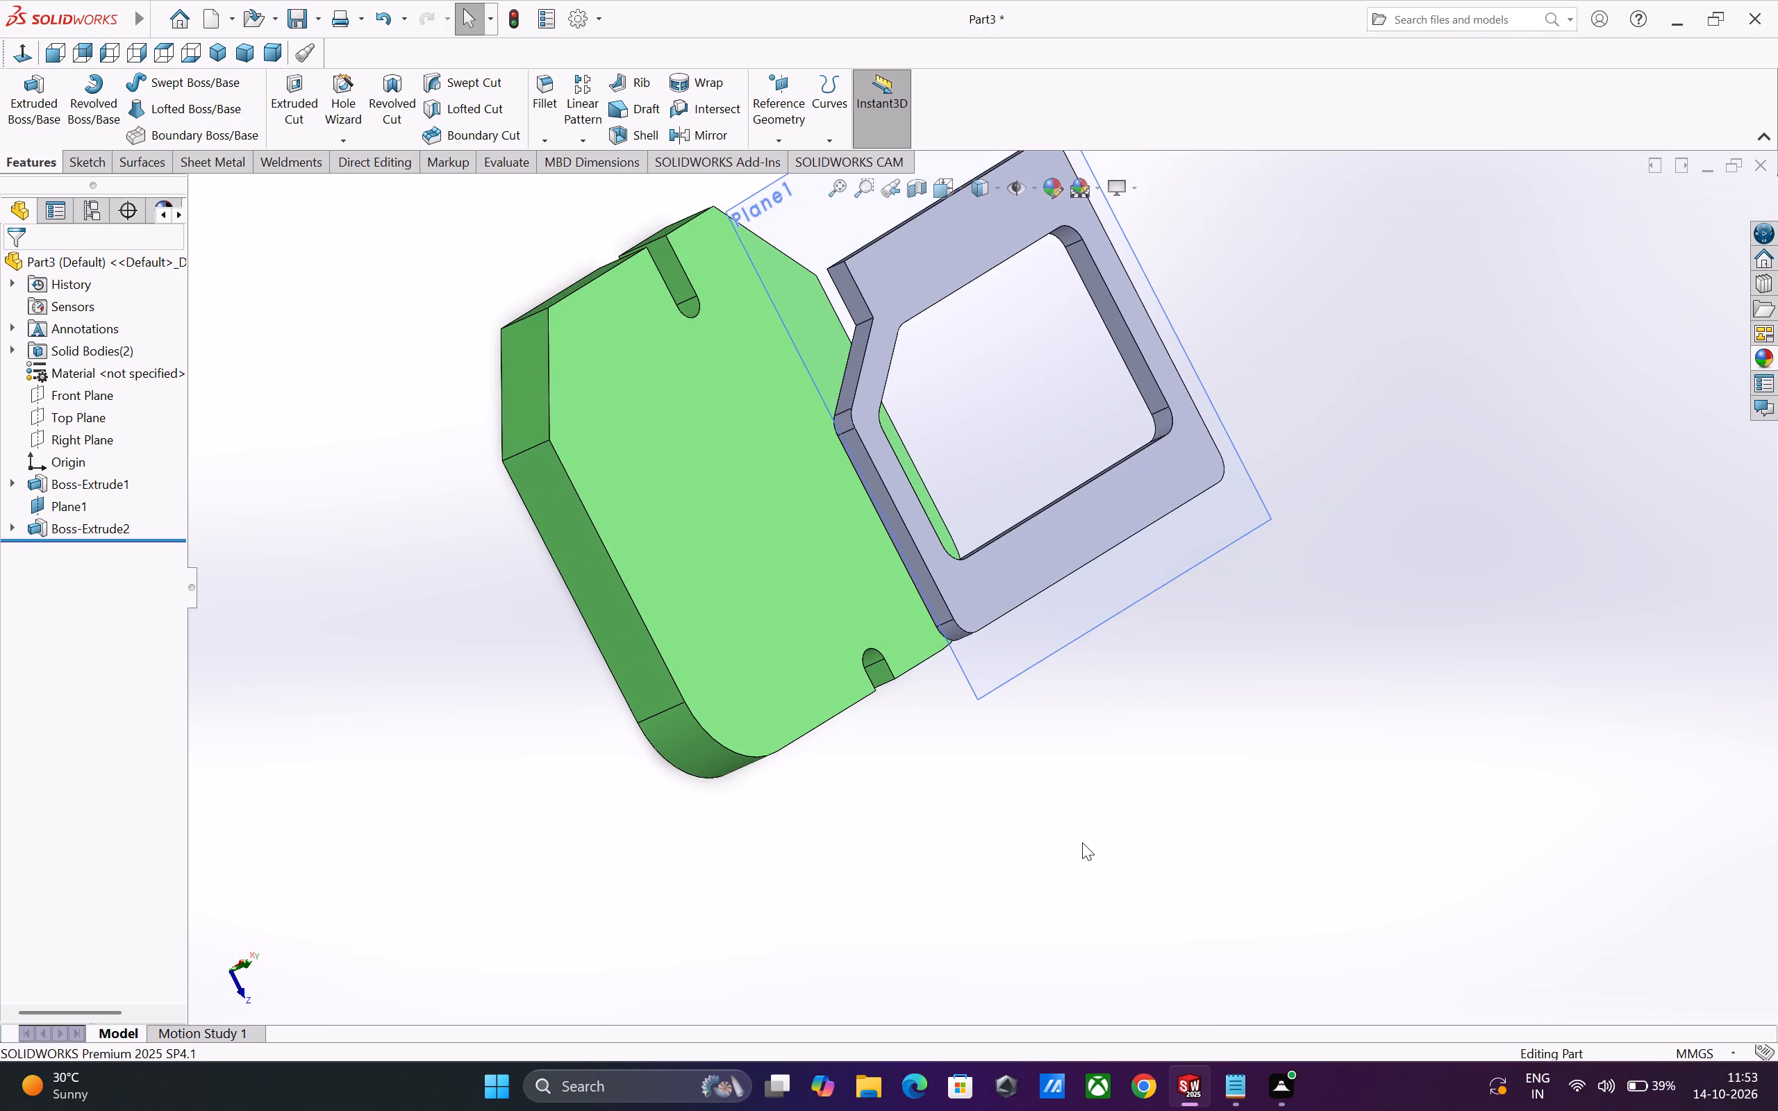
scroll(1082, 842, "up", 2)
scroll(1052, 639, "down", 2)
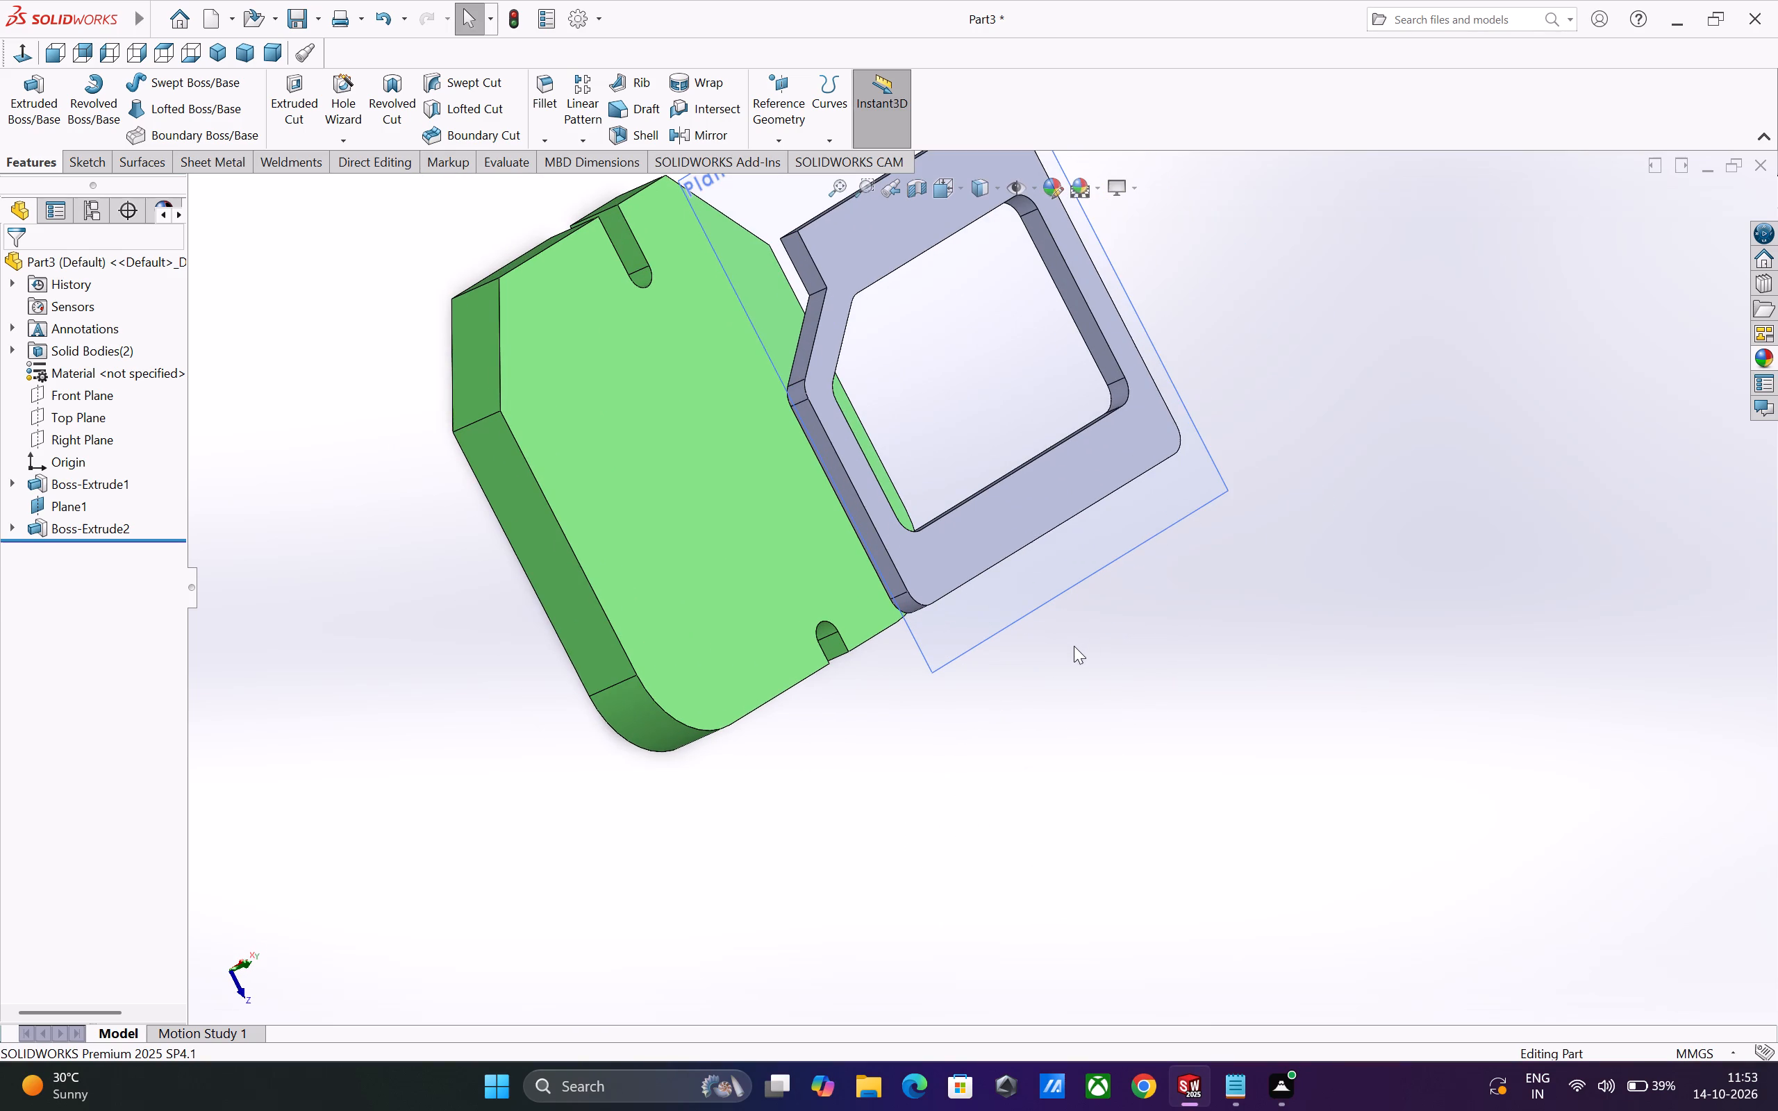
middle_click_drag(1063, 652, 951, 720)
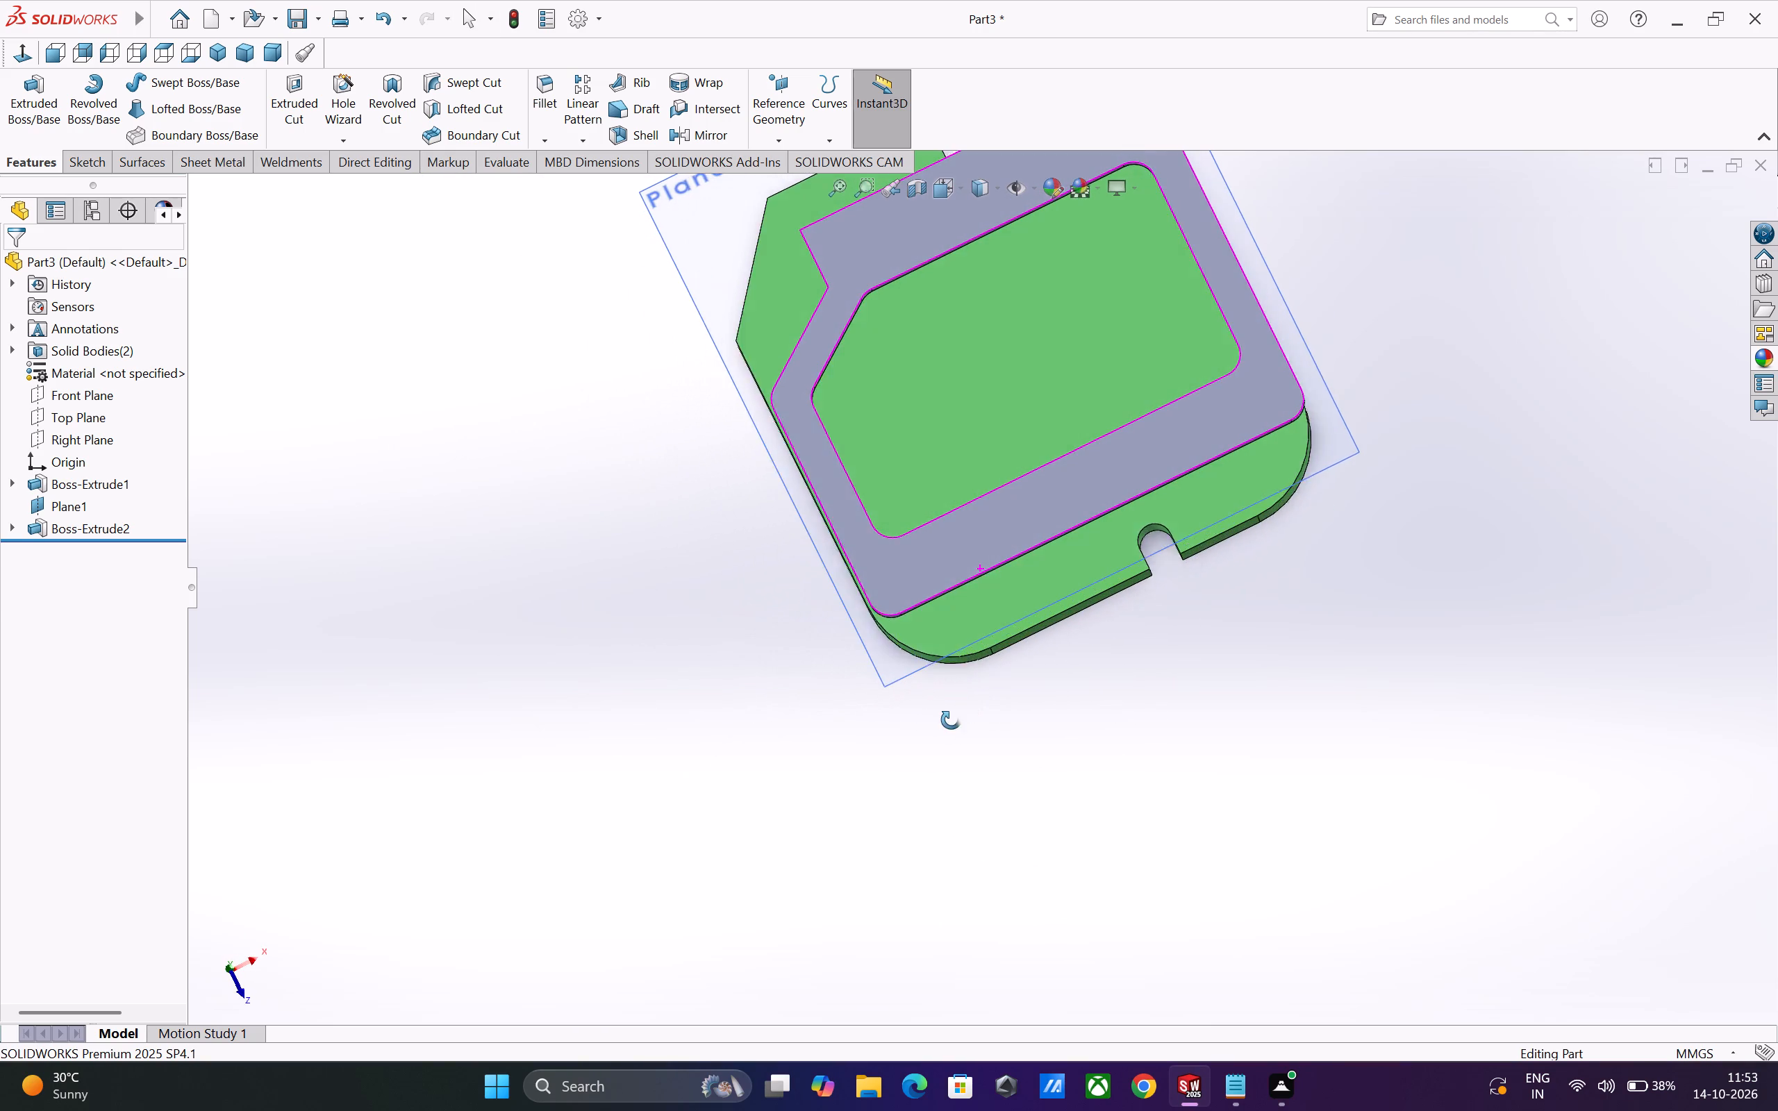
middle_click_drag(951, 720, 938, 727)
scroll(961, 727, "up", 1)
middle_click_drag(1058, 728, 986, 770)
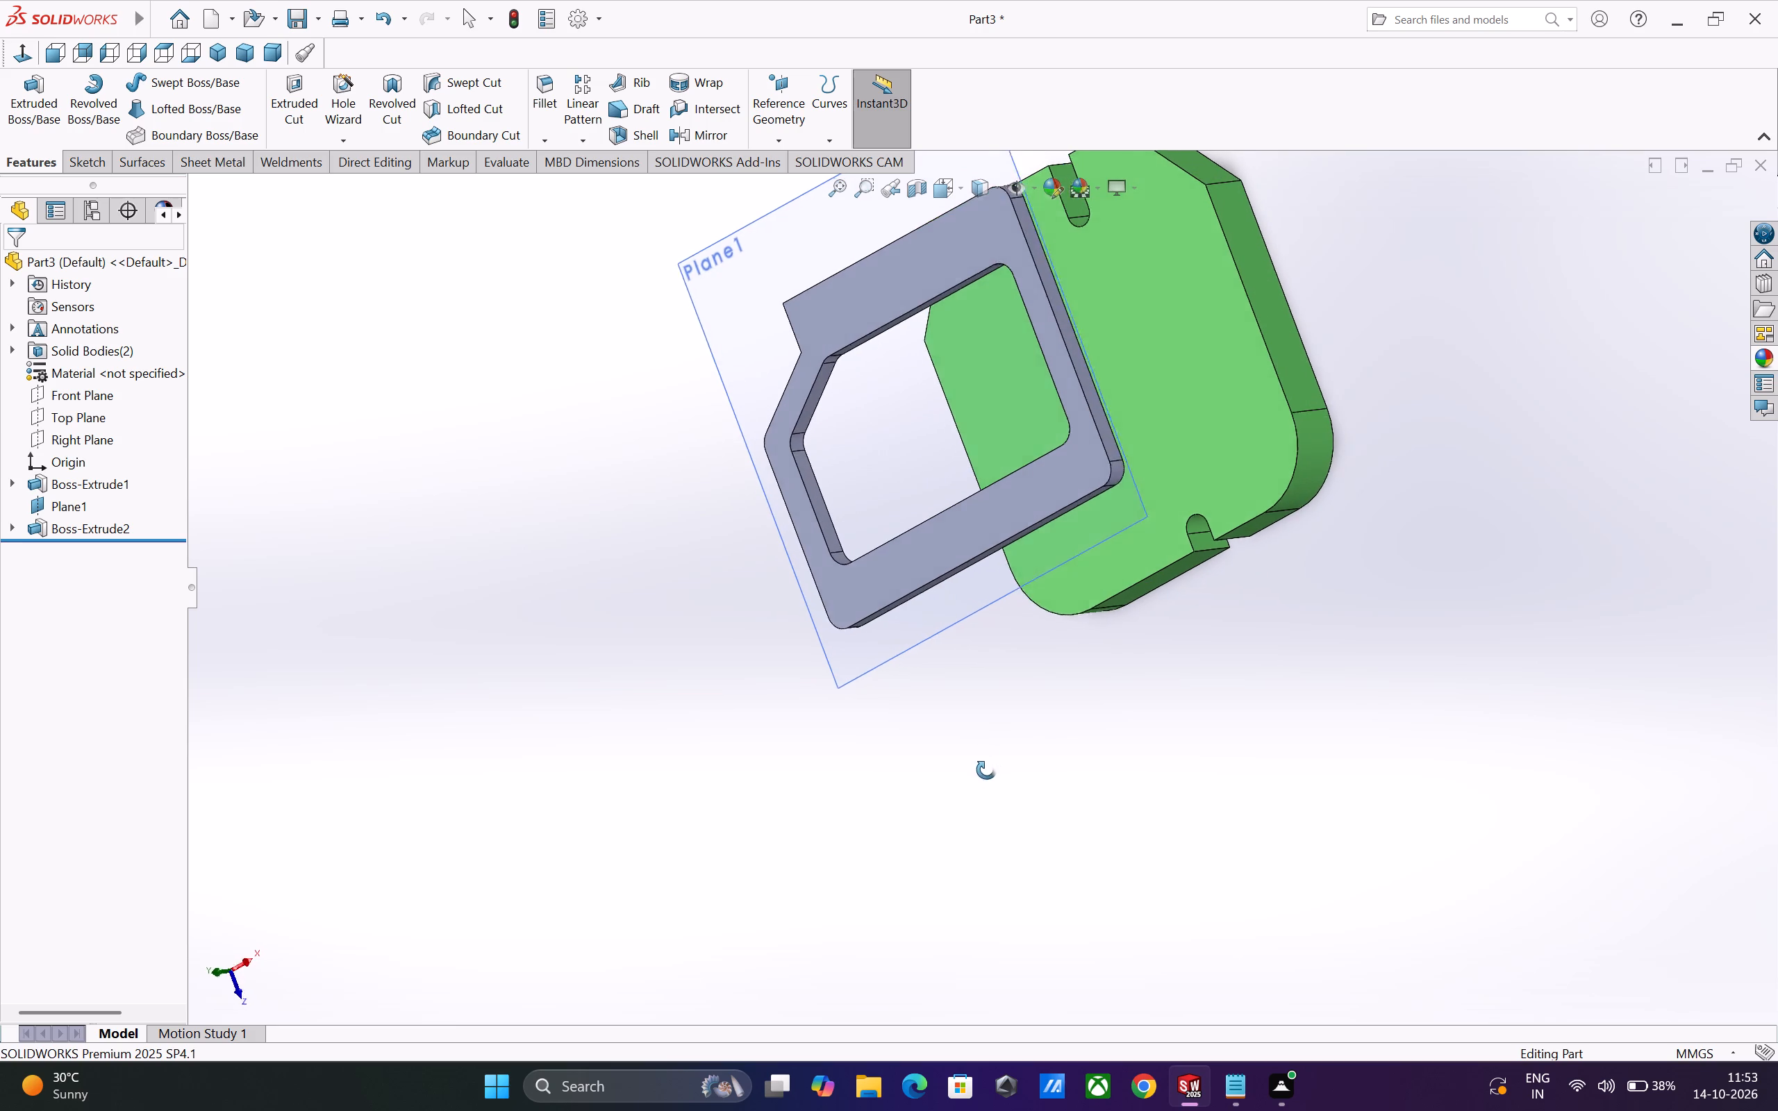
middle_click_drag(986, 770, 940, 798)
scroll(943, 796, "up", 3)
middle_click_drag(1026, 711, 968, 746)
scroll(1022, 477, "down", 3)
middle_click_drag(1022, 478, 954, 519)
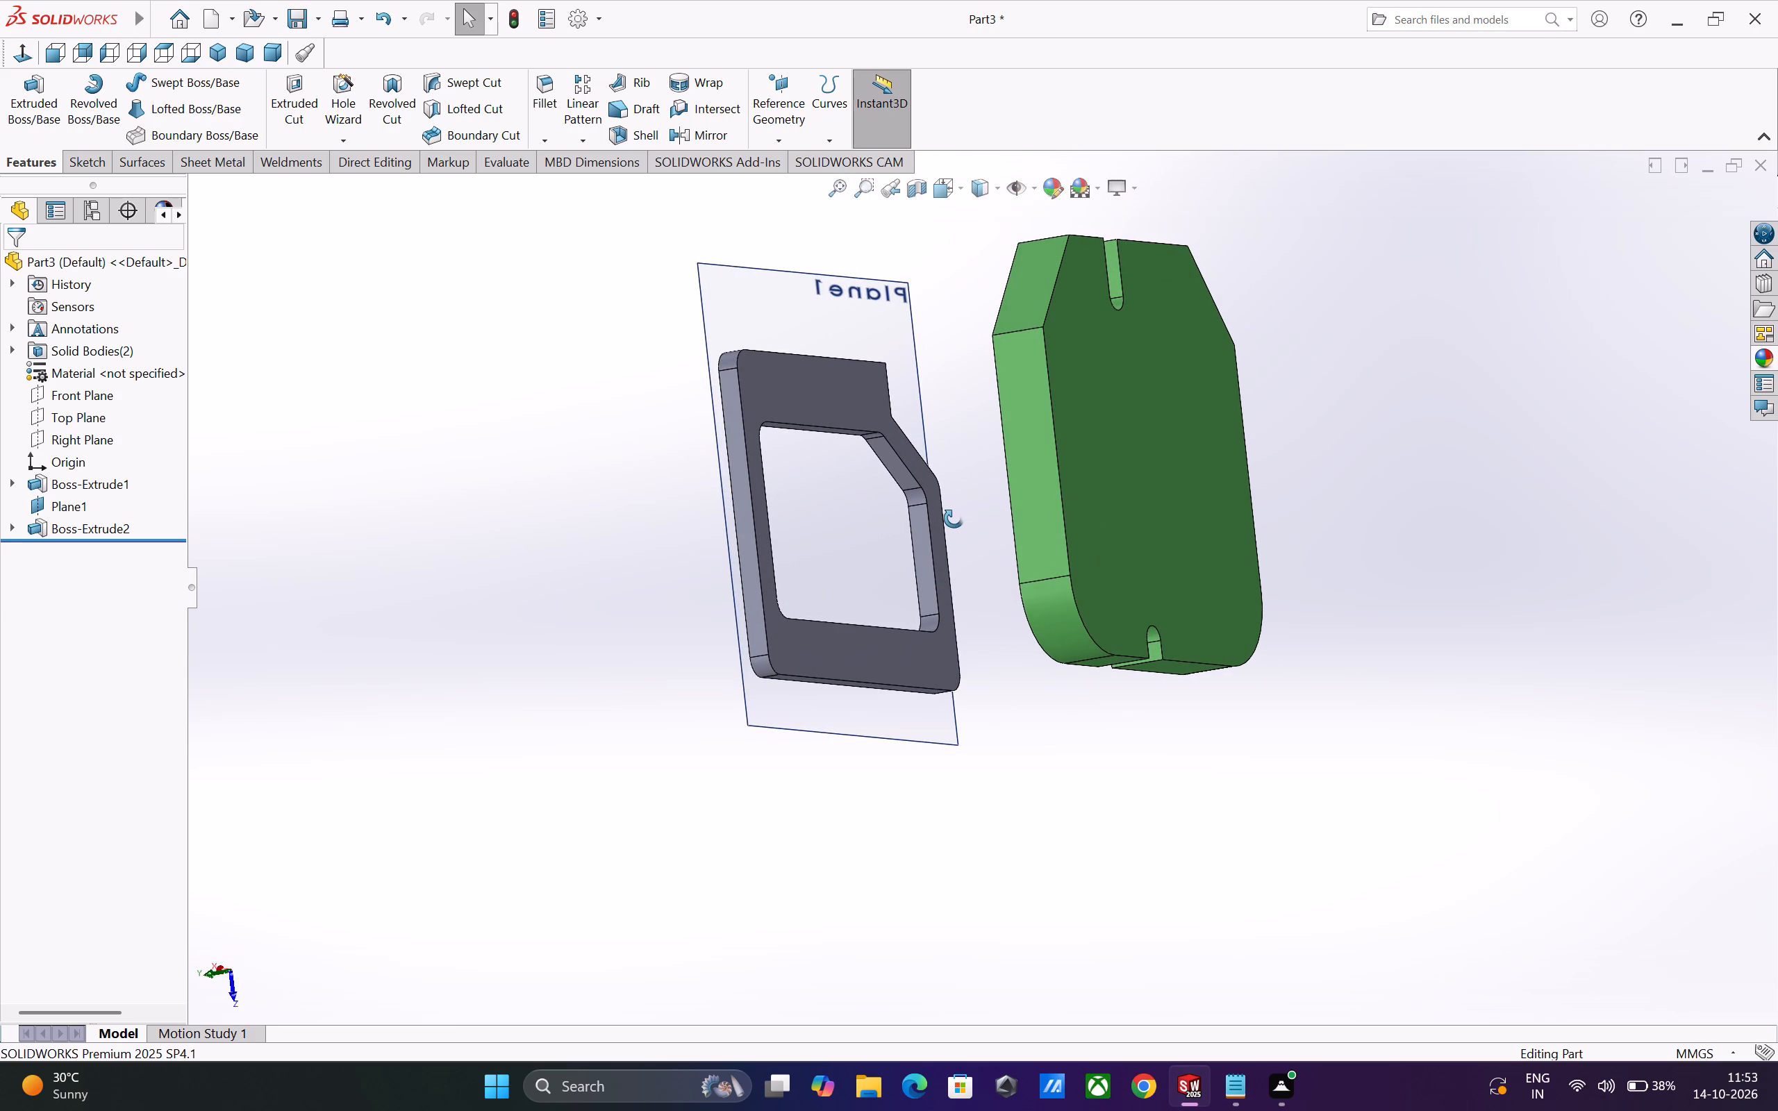
middle_click_drag(954, 519, 1105, 519)
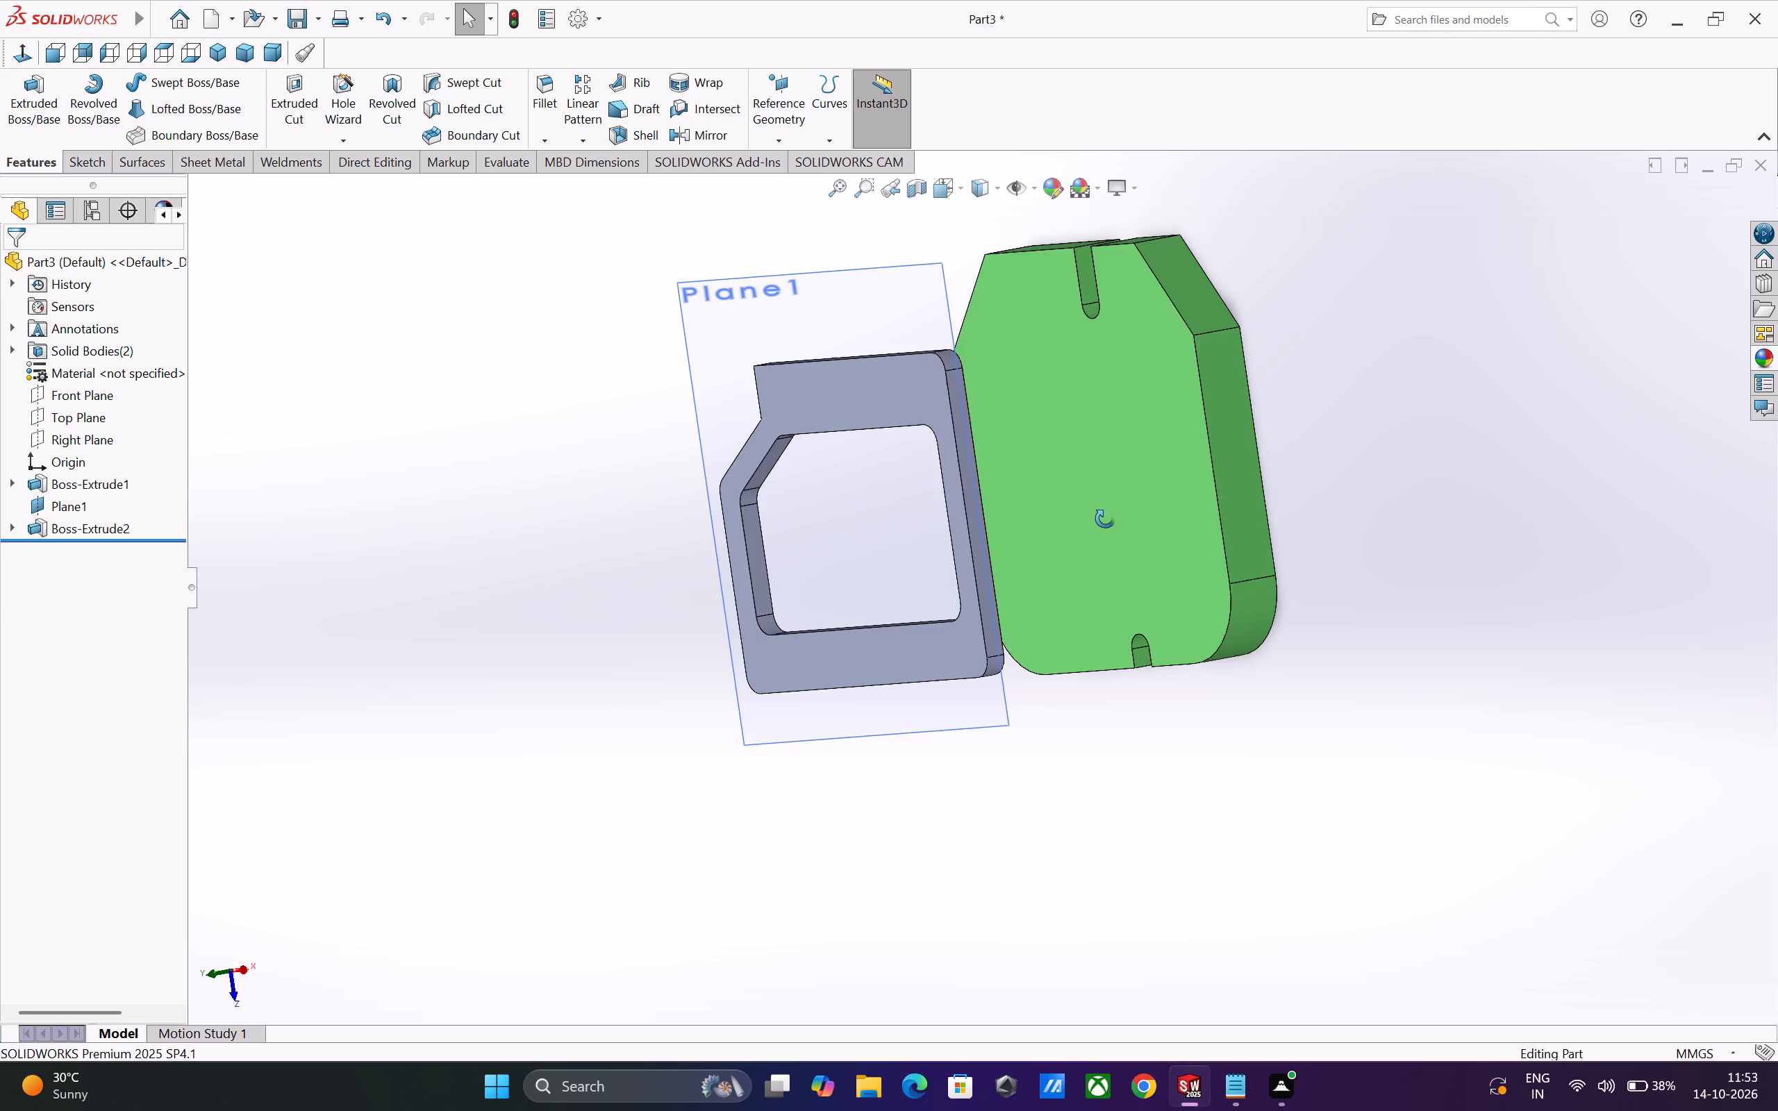
Examine the extruded frame and the green slotted plate from several angles, including their spacing, edge profiles and the plate's slots.
middle_click_drag(1105, 519, 1203, 482)
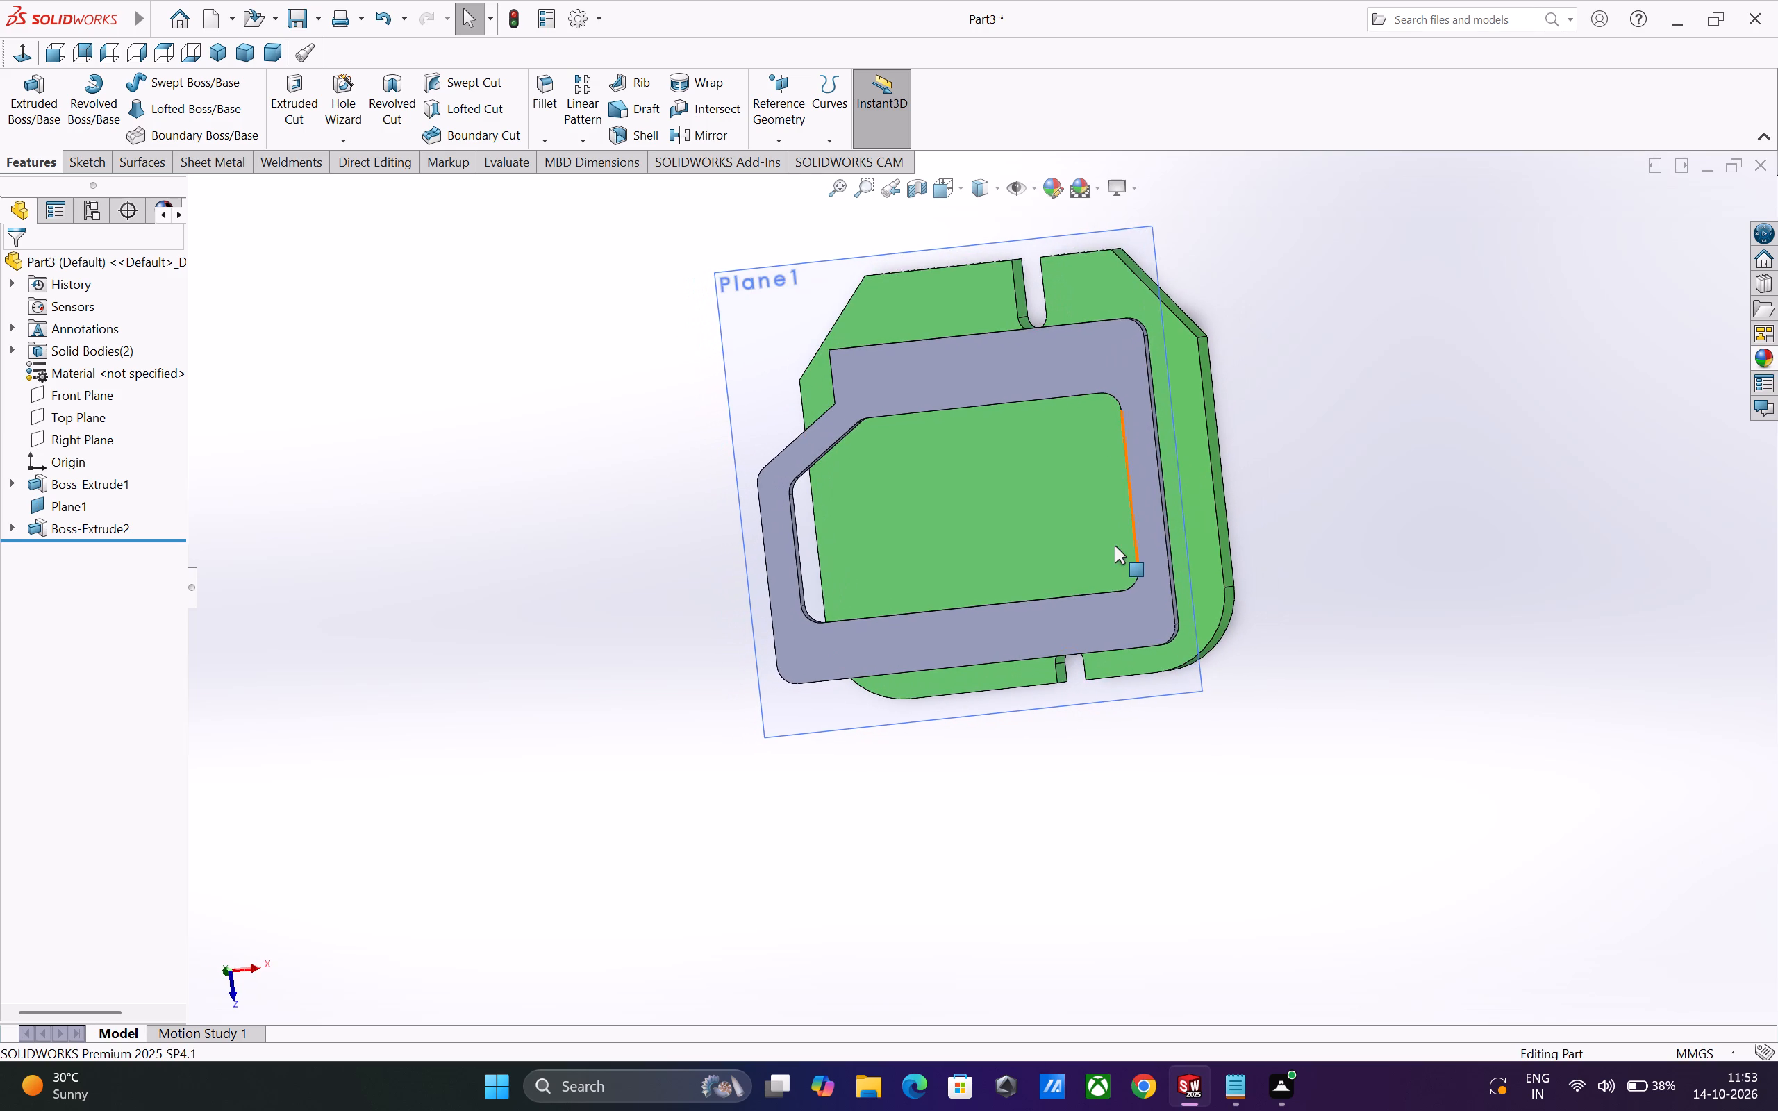
middle_click_drag(1115, 546, 1211, 502)
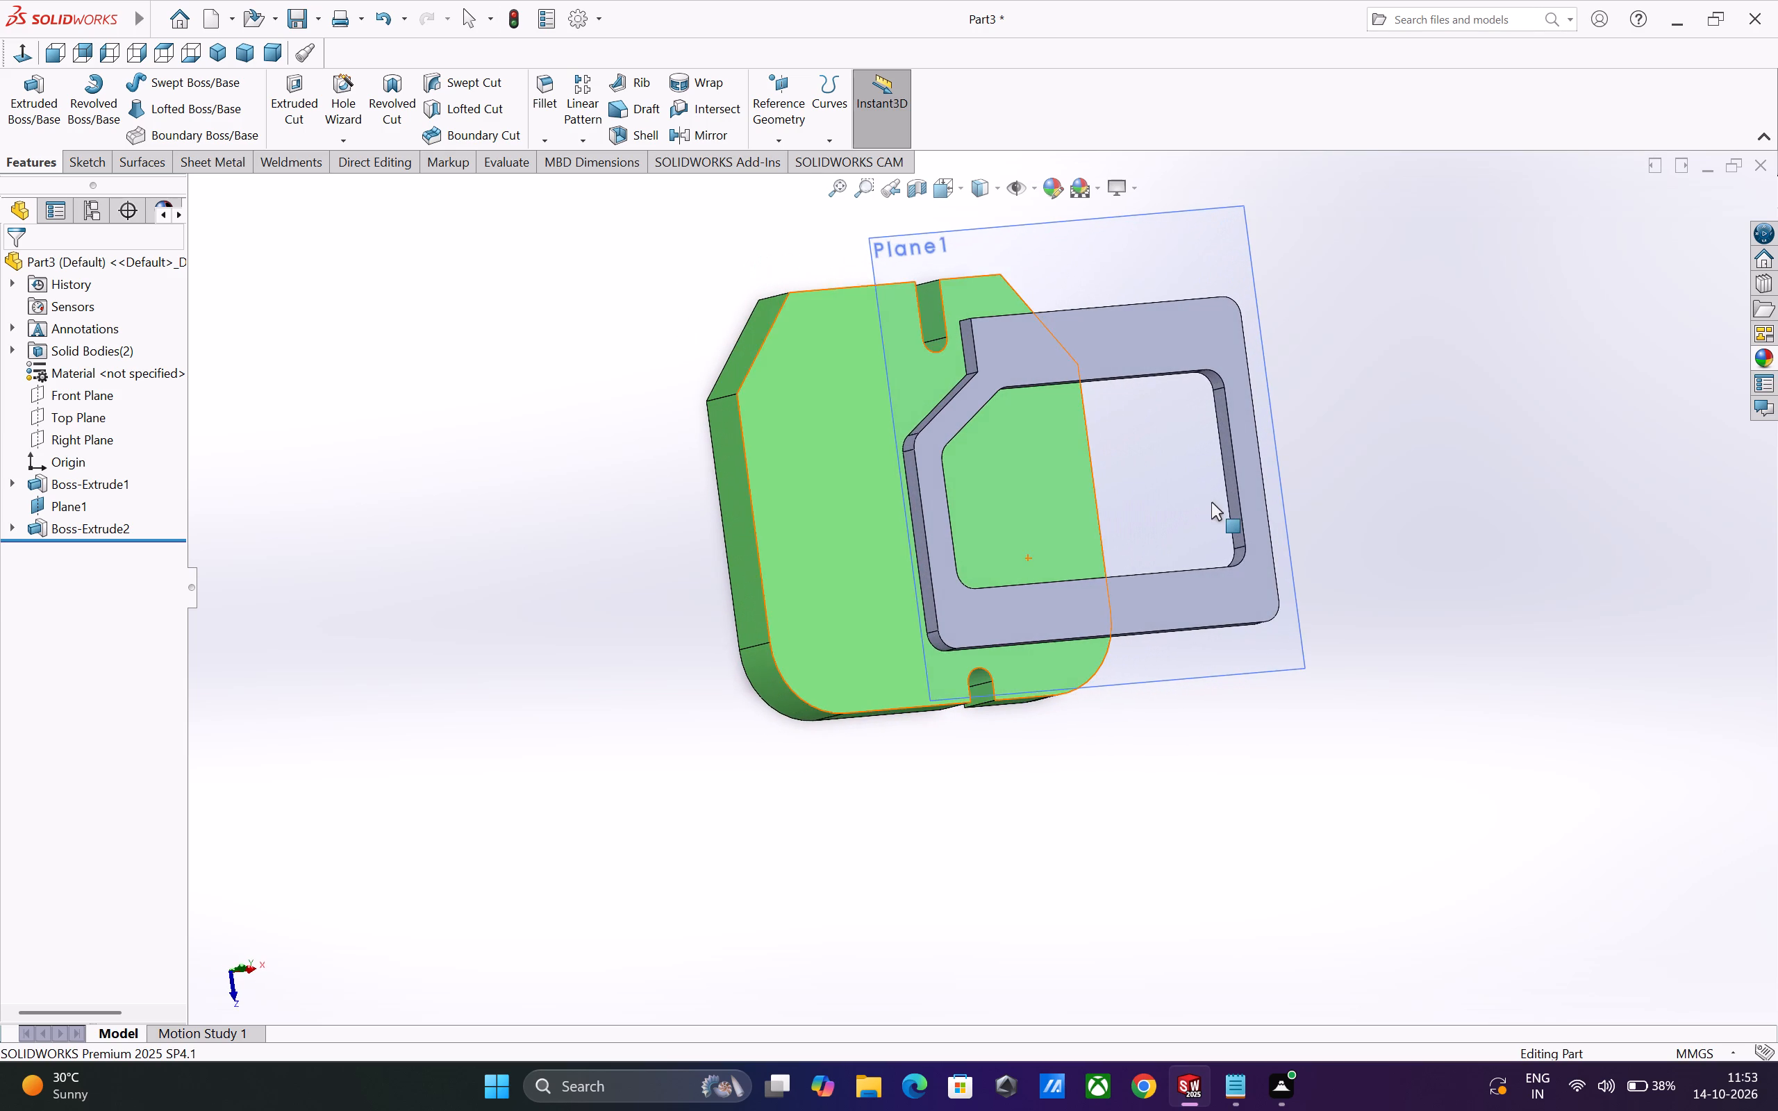
scroll(1148, 463, "down", 1)
scroll(1148, 463, "up", 2)
middle_click_drag(1148, 463, 1149, 462)
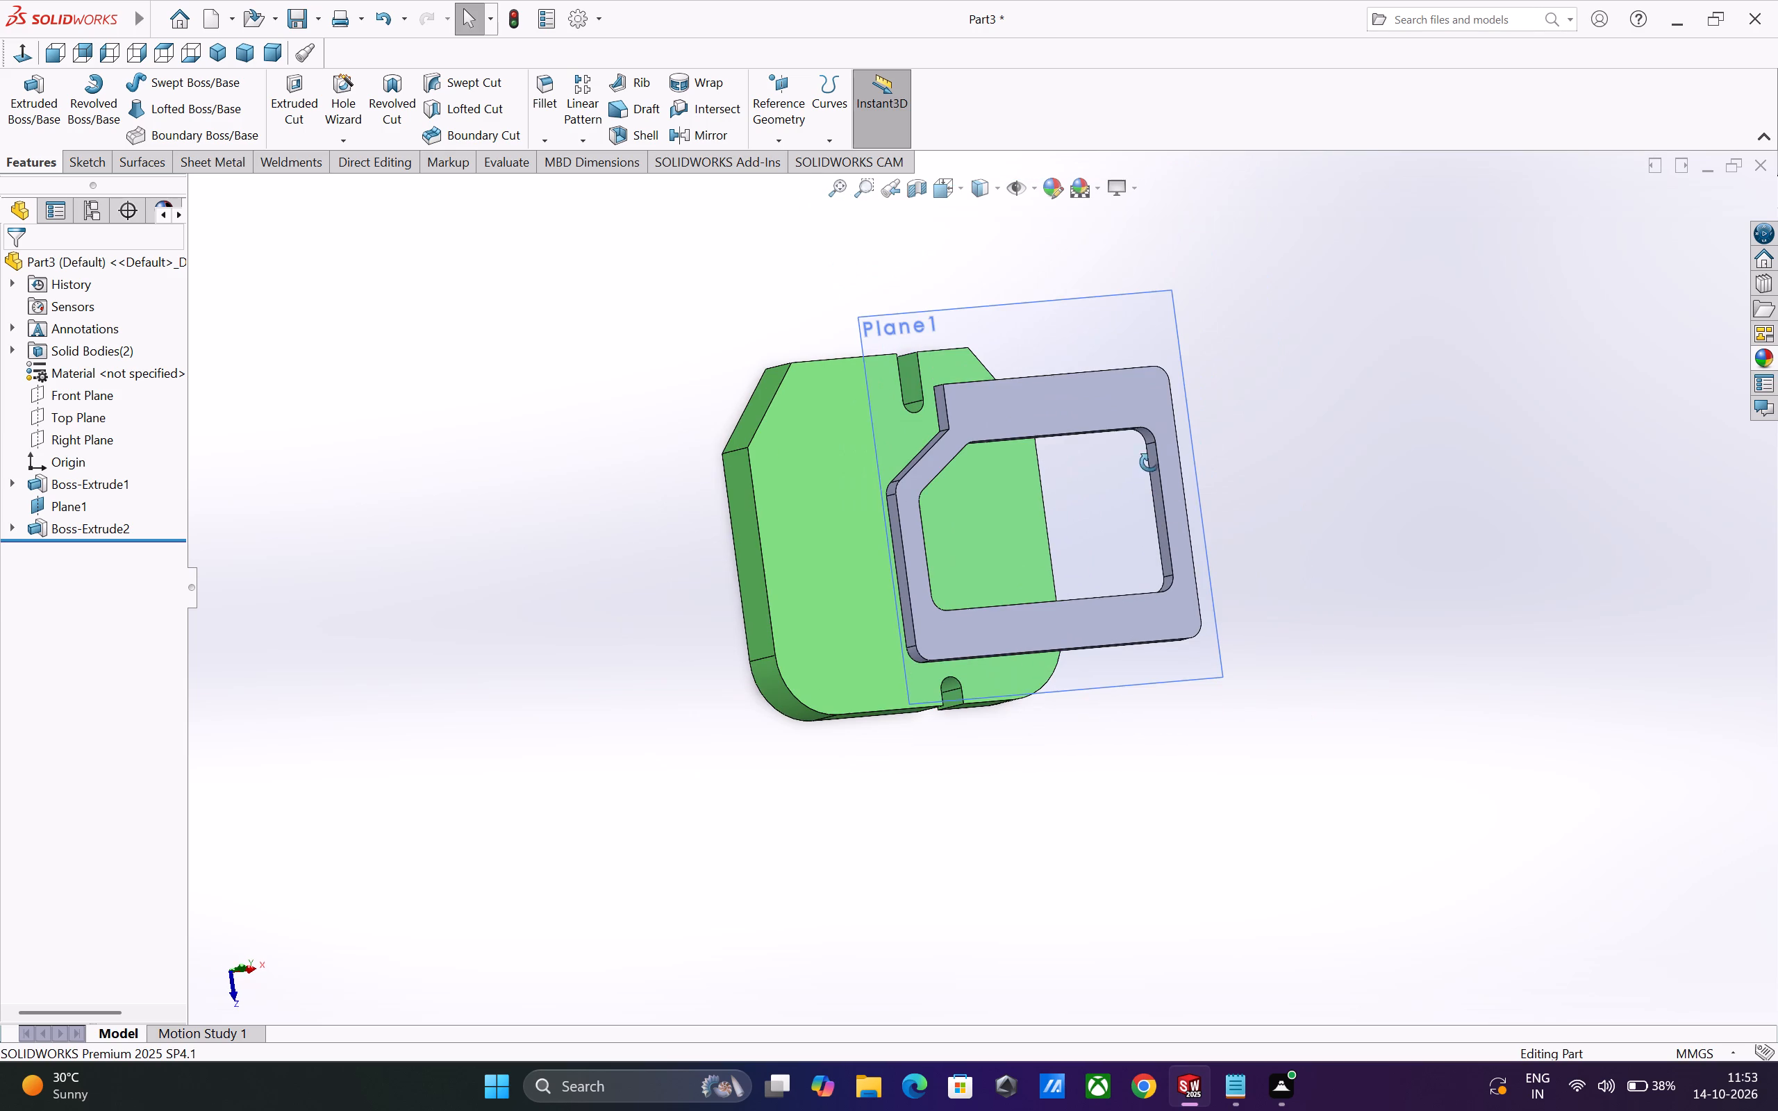
middle_click_drag(1149, 462, 1279, 462)
scroll(1279, 462, "up", 1)
middle_click_drag(1112, 545, 1117, 544)
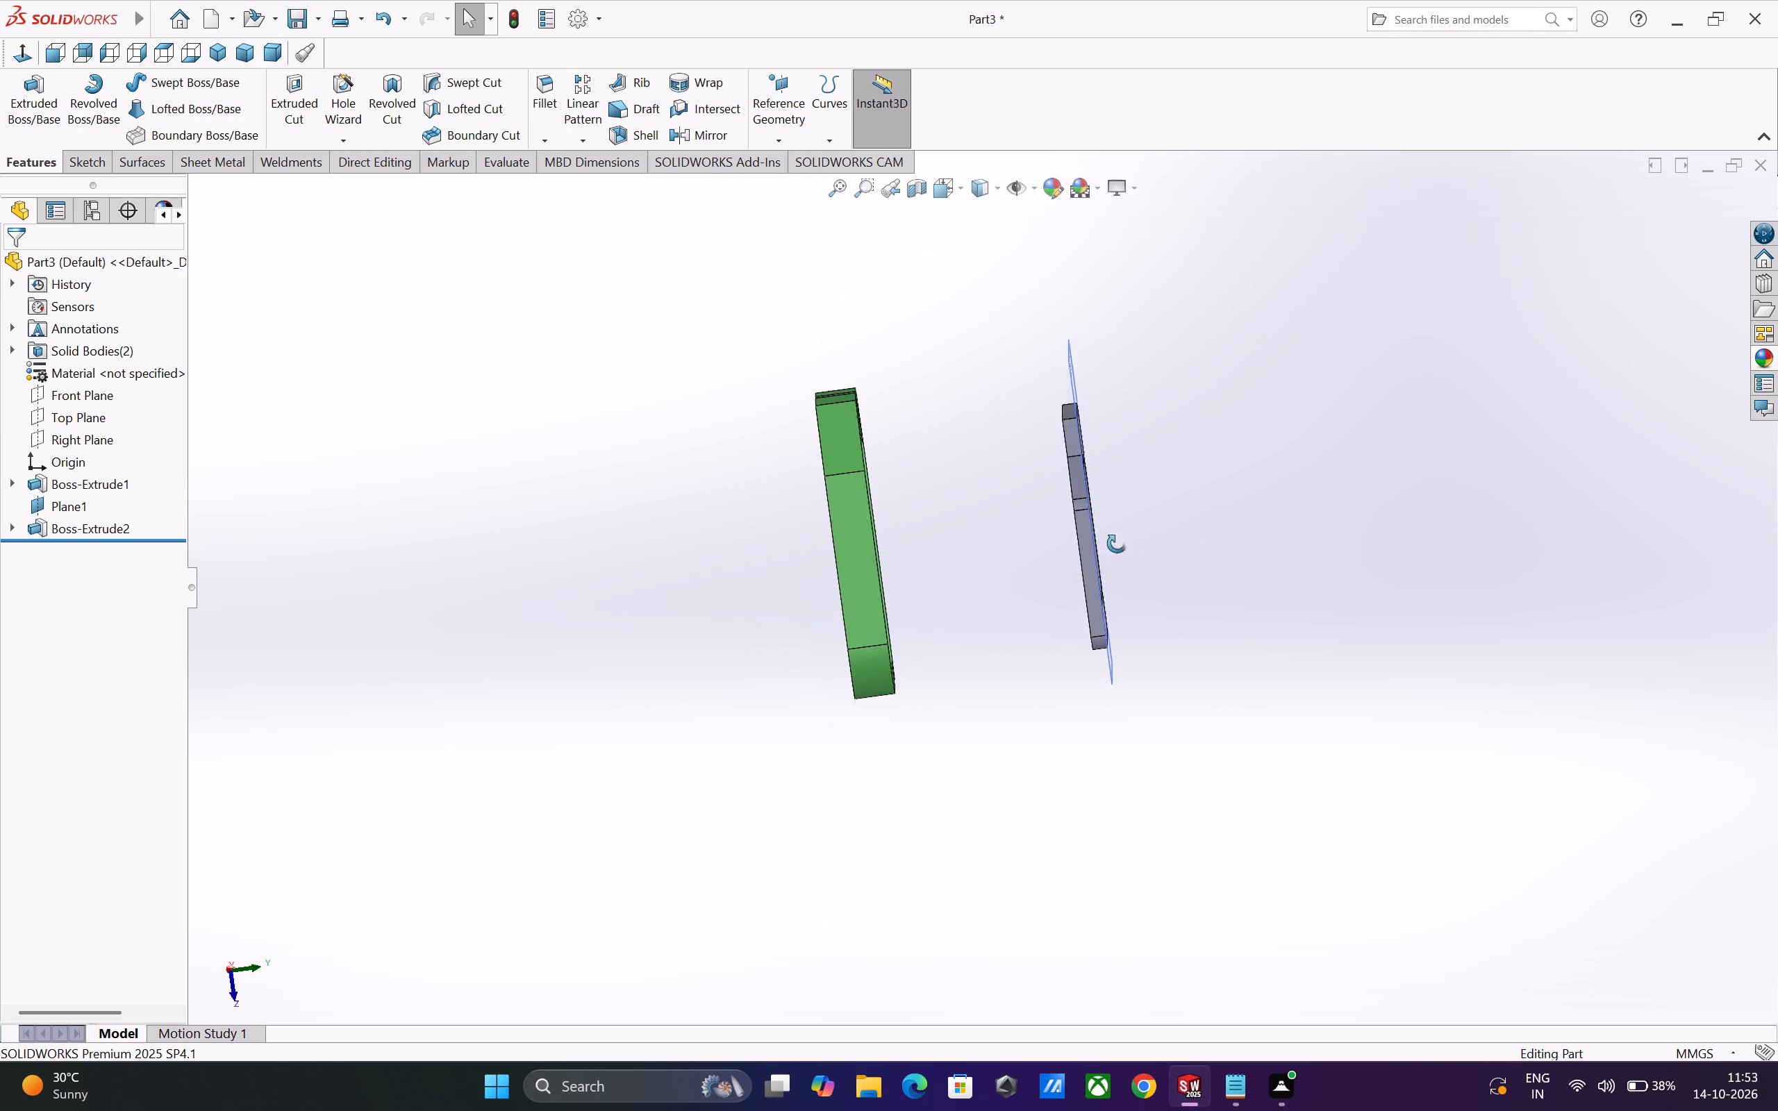
middle_click_drag(1117, 544, 1204, 510)
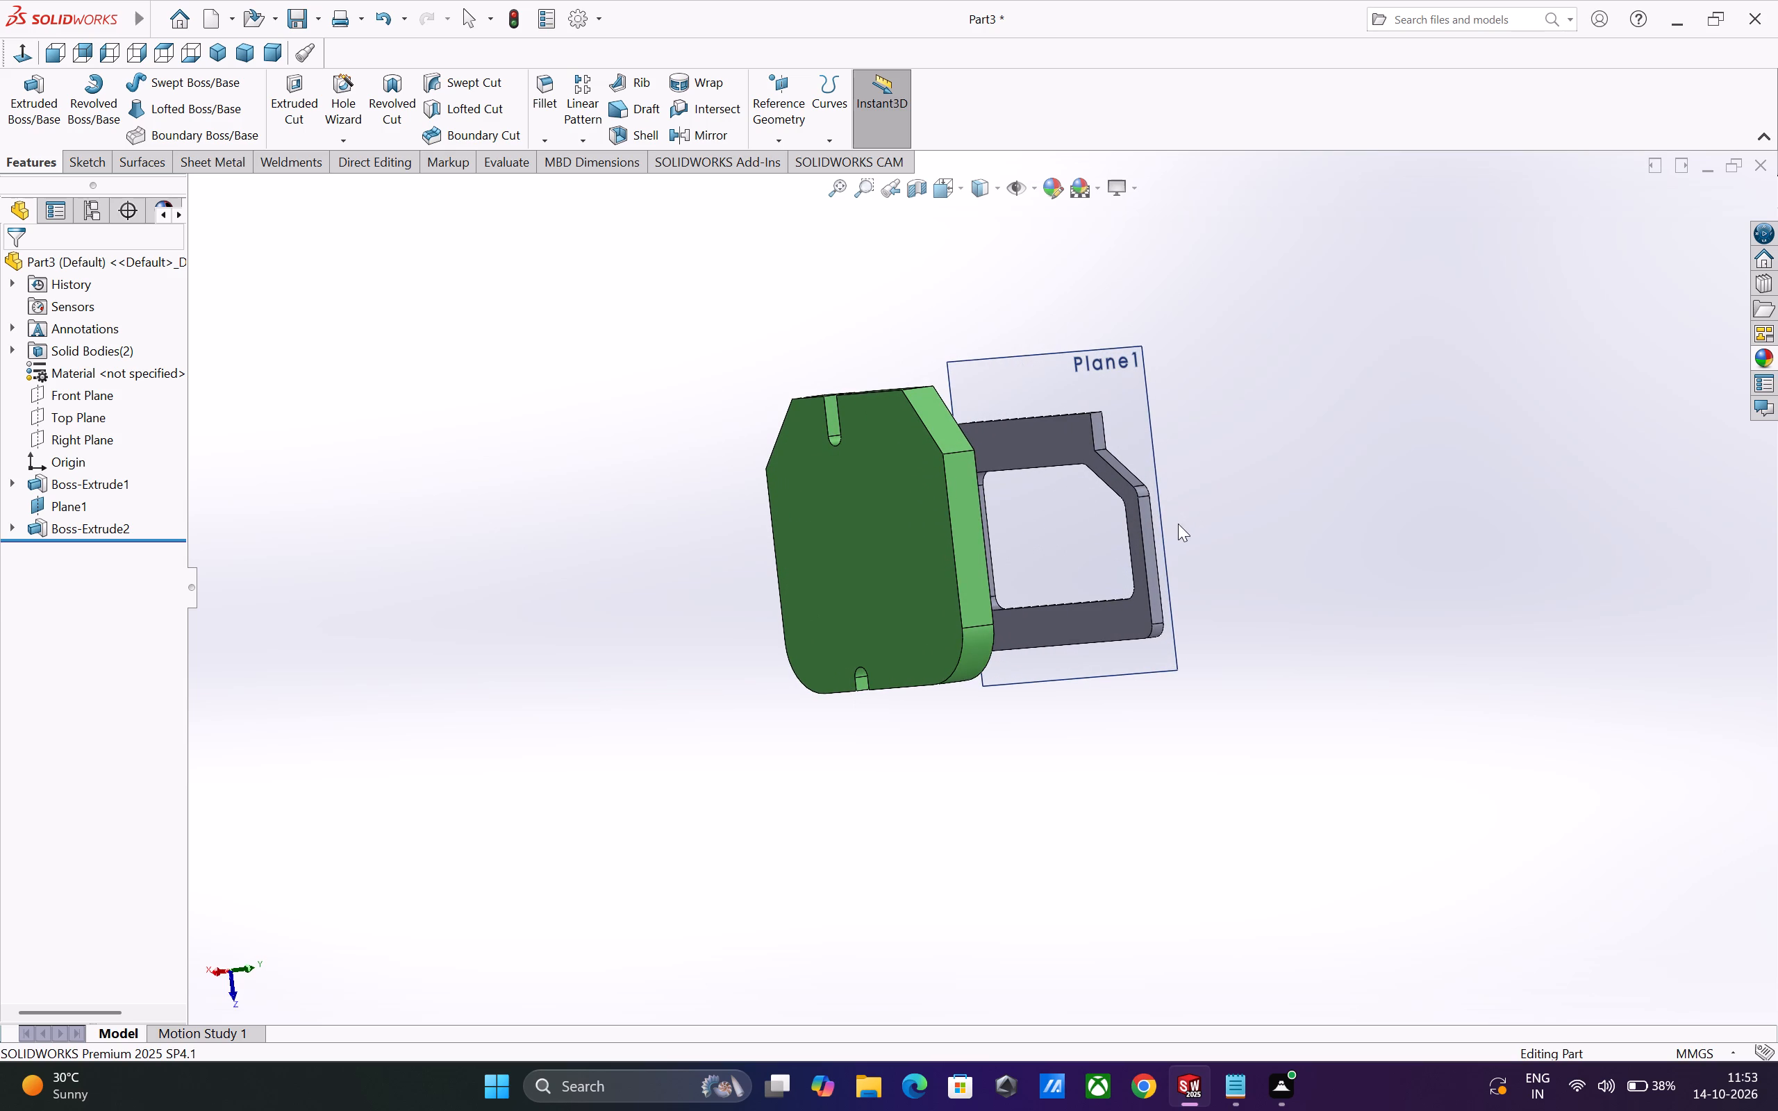
scroll(1055, 487, "up", 3)
scroll(1040, 490, "down", 1)
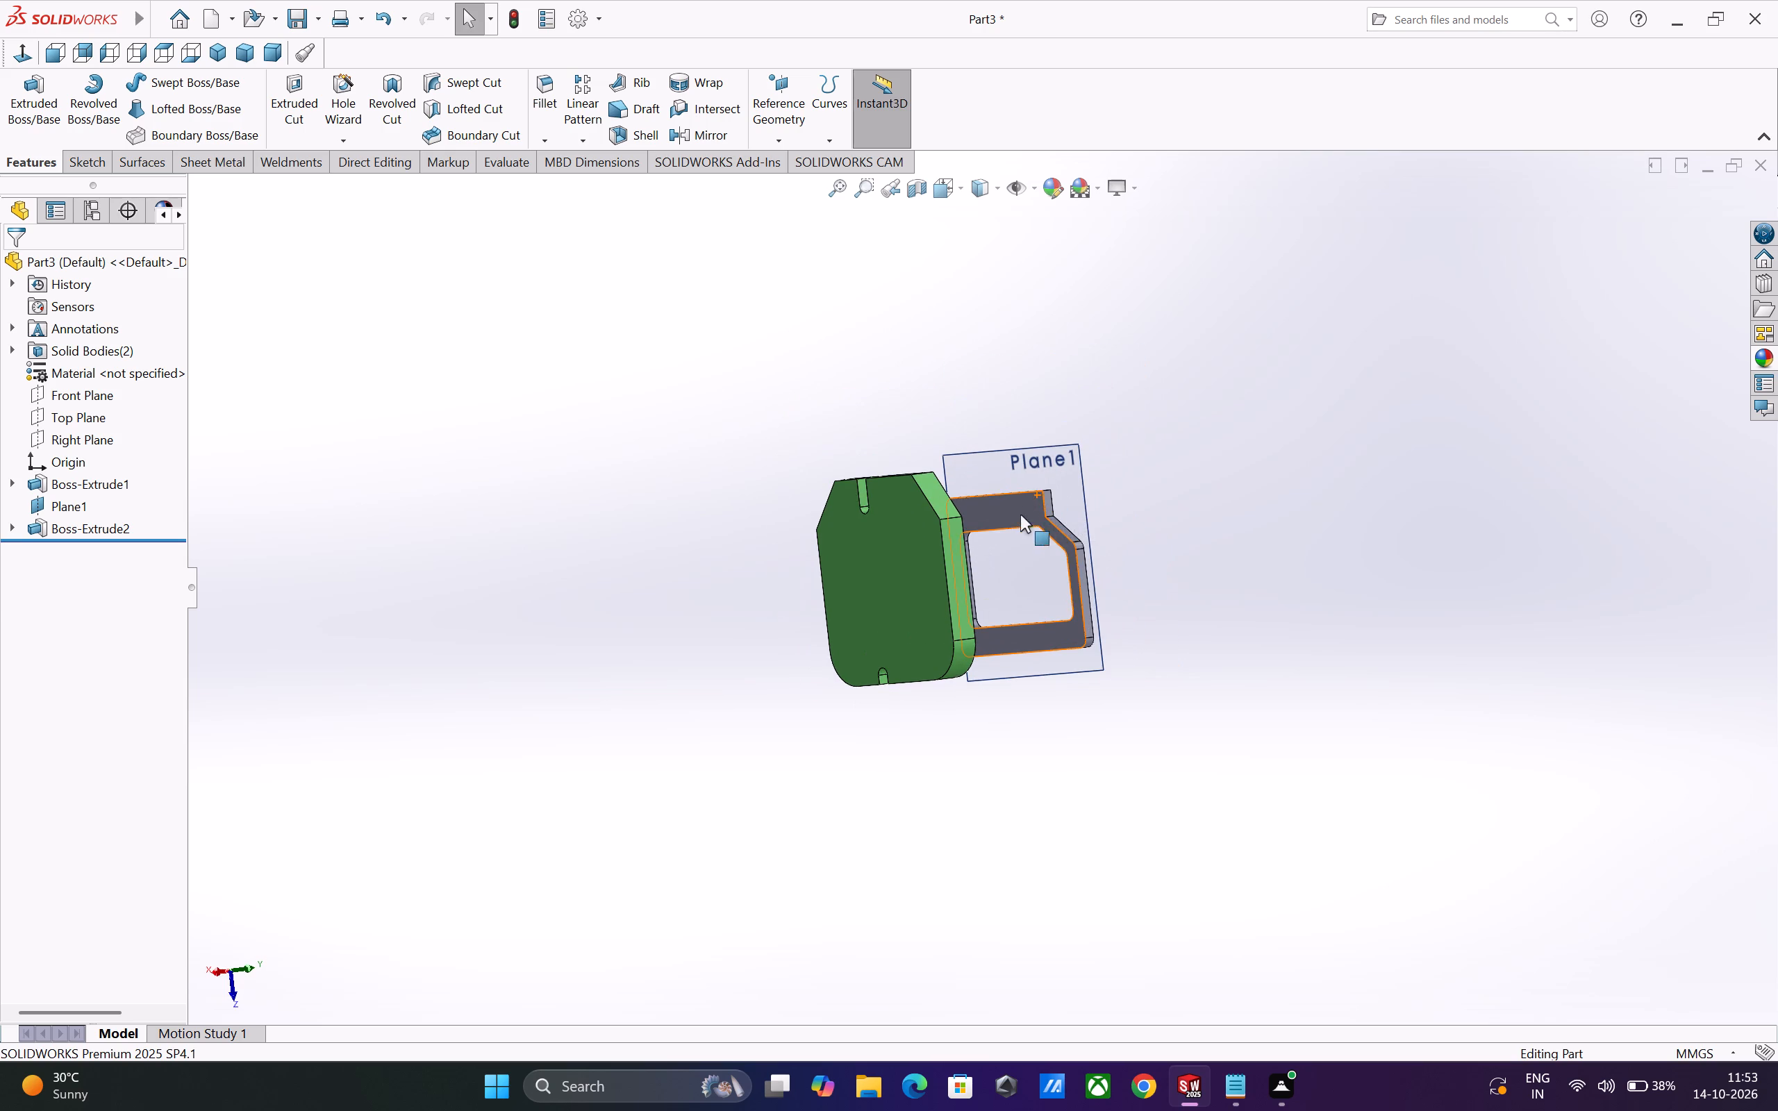
scroll(1015, 526, "down", 1)
middle_click_drag(1013, 531, 972, 558)
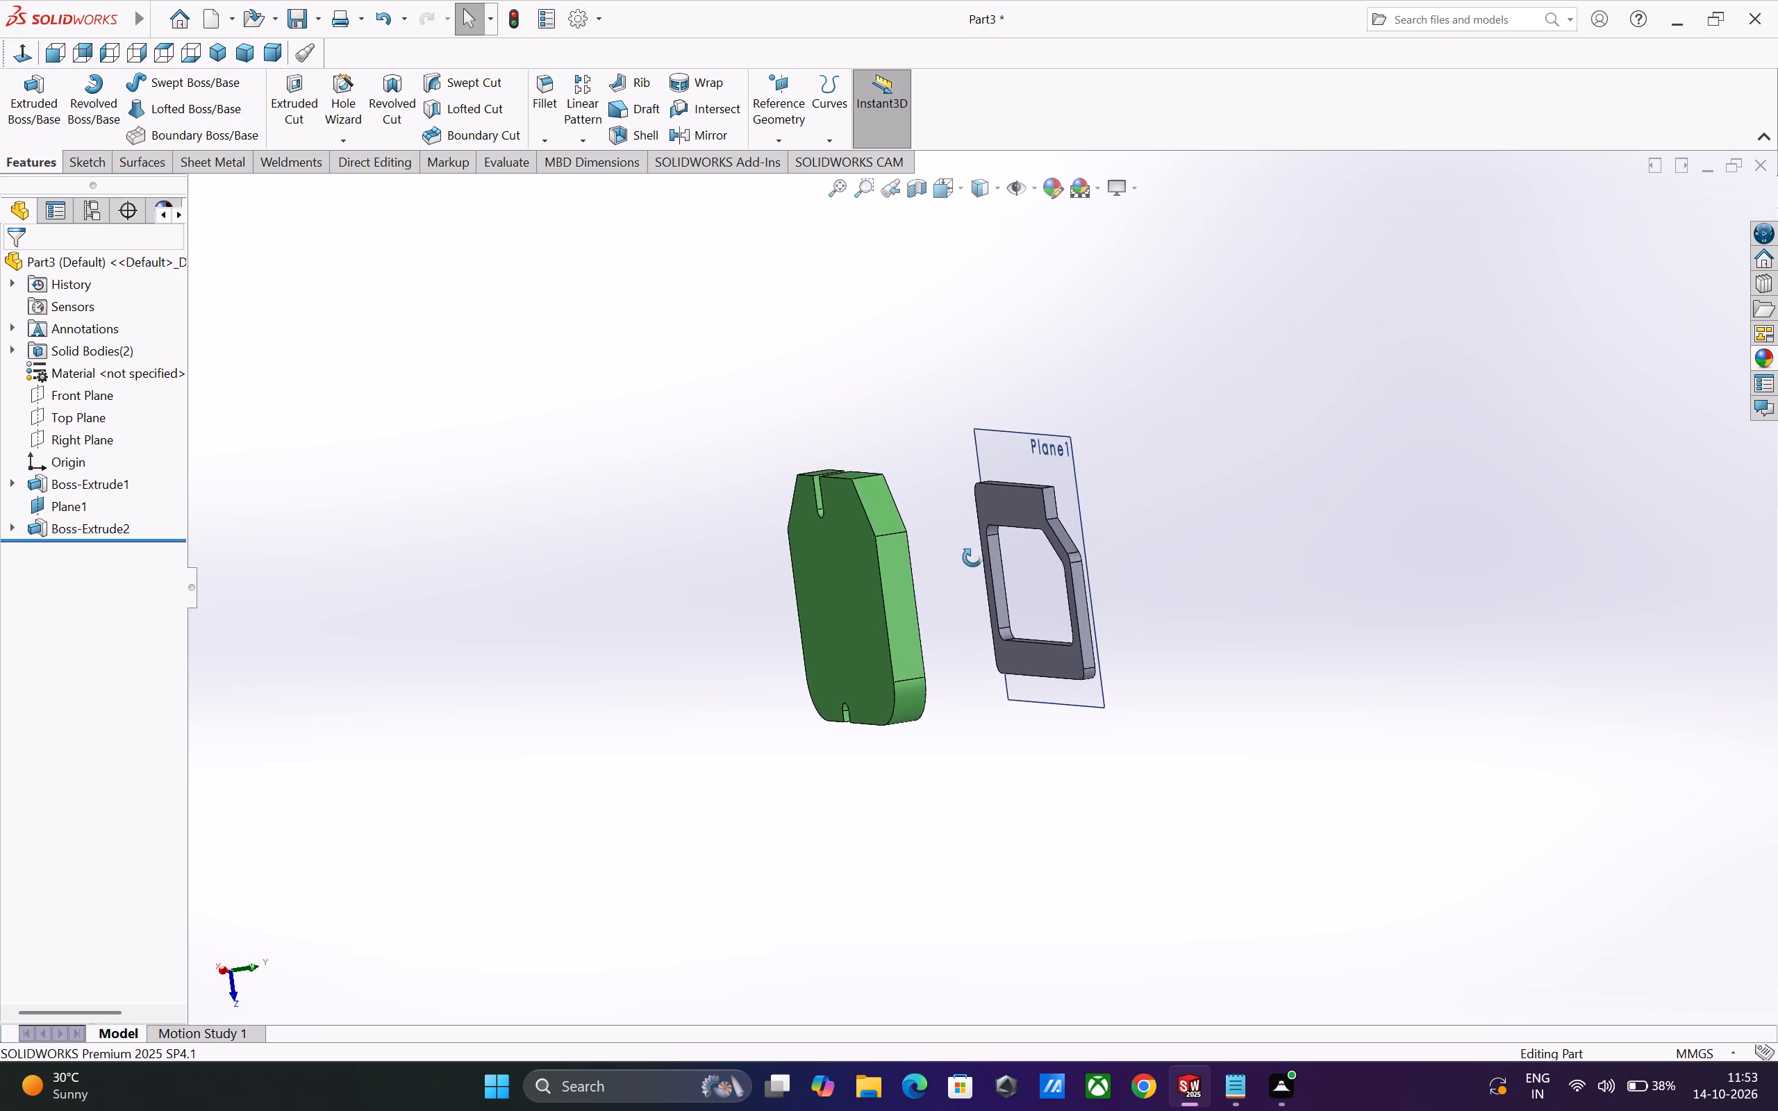
middle_click_drag(972, 558, 864, 622)
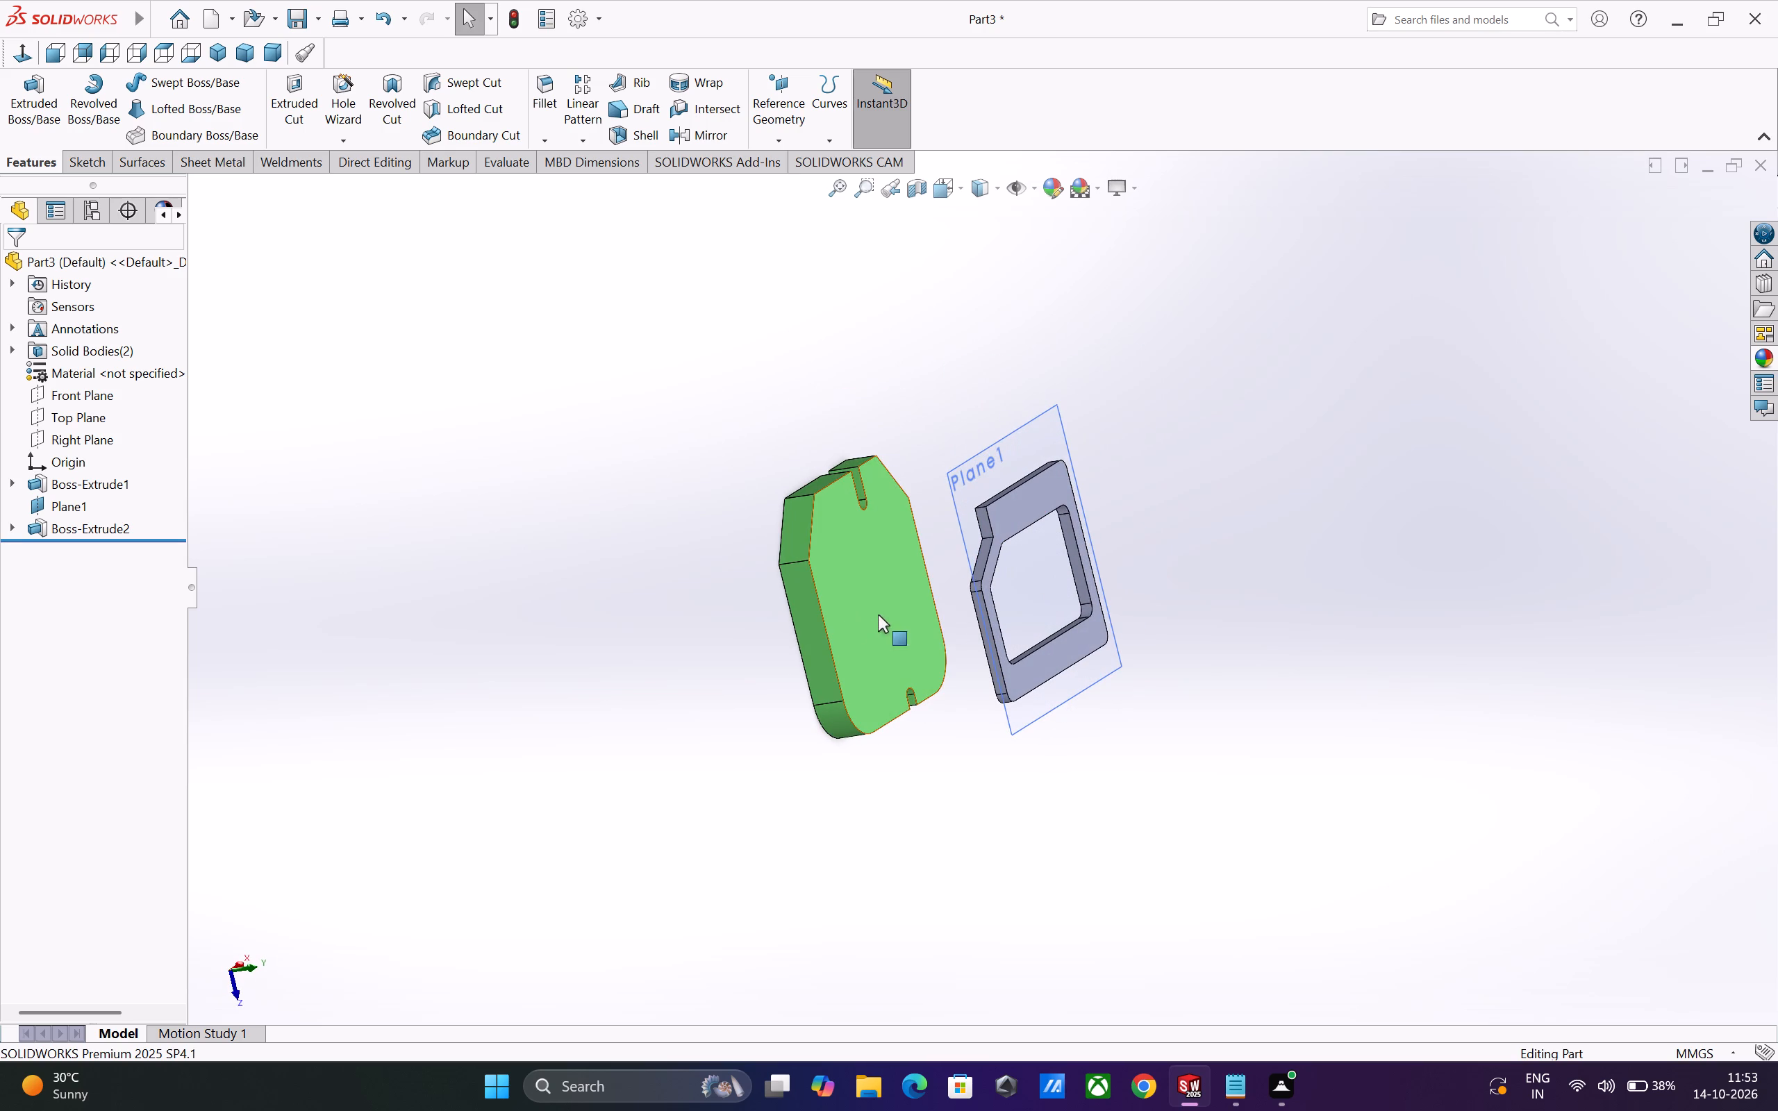
middle_click_drag(947, 590, 858, 642)
scroll(946, 613, "down", 1)
middle_click_drag(942, 616, 886, 651)
middle_click_drag(913, 634, 895, 646)
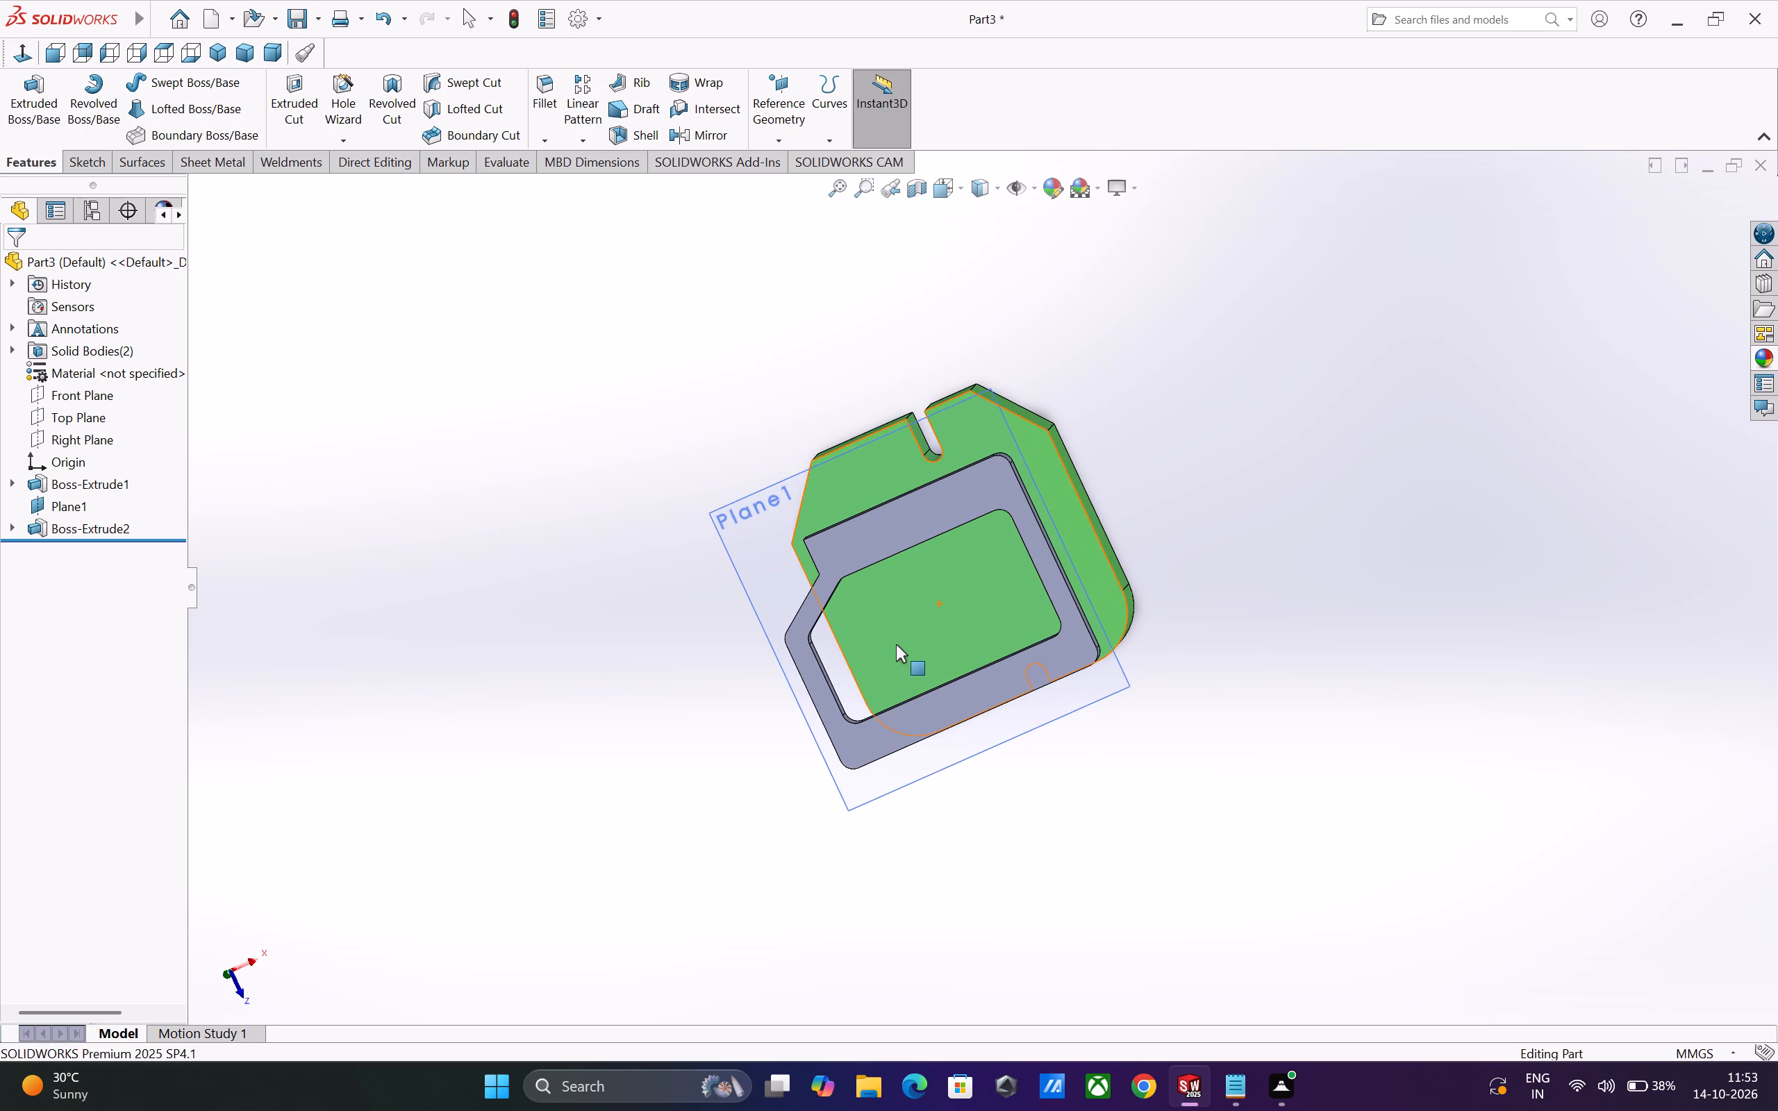
middle_click_drag(904, 640, 954, 610)
scroll(1033, 591, "down", 1)
middle_click_drag(1033, 591, 1052, 583)
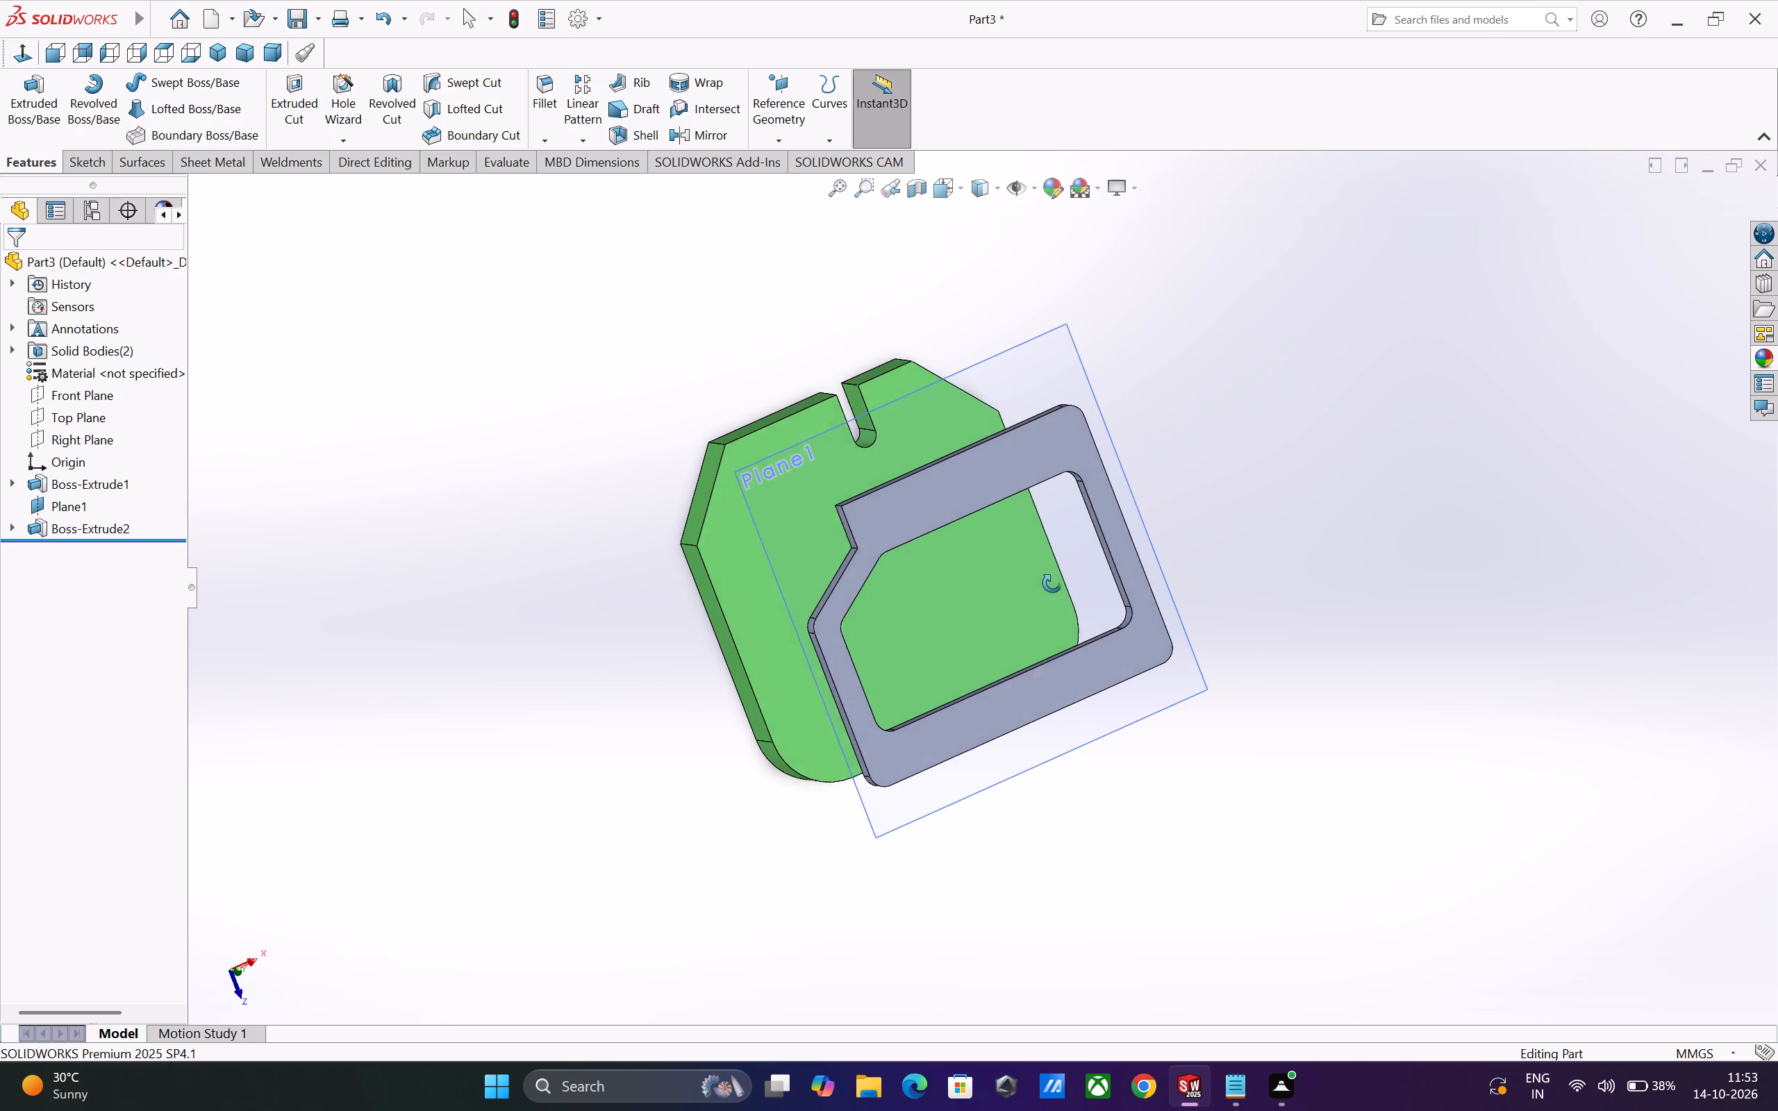
middle_click_drag(1052, 583, 1118, 550)
middle_click_drag(1102, 571, 1191, 546)
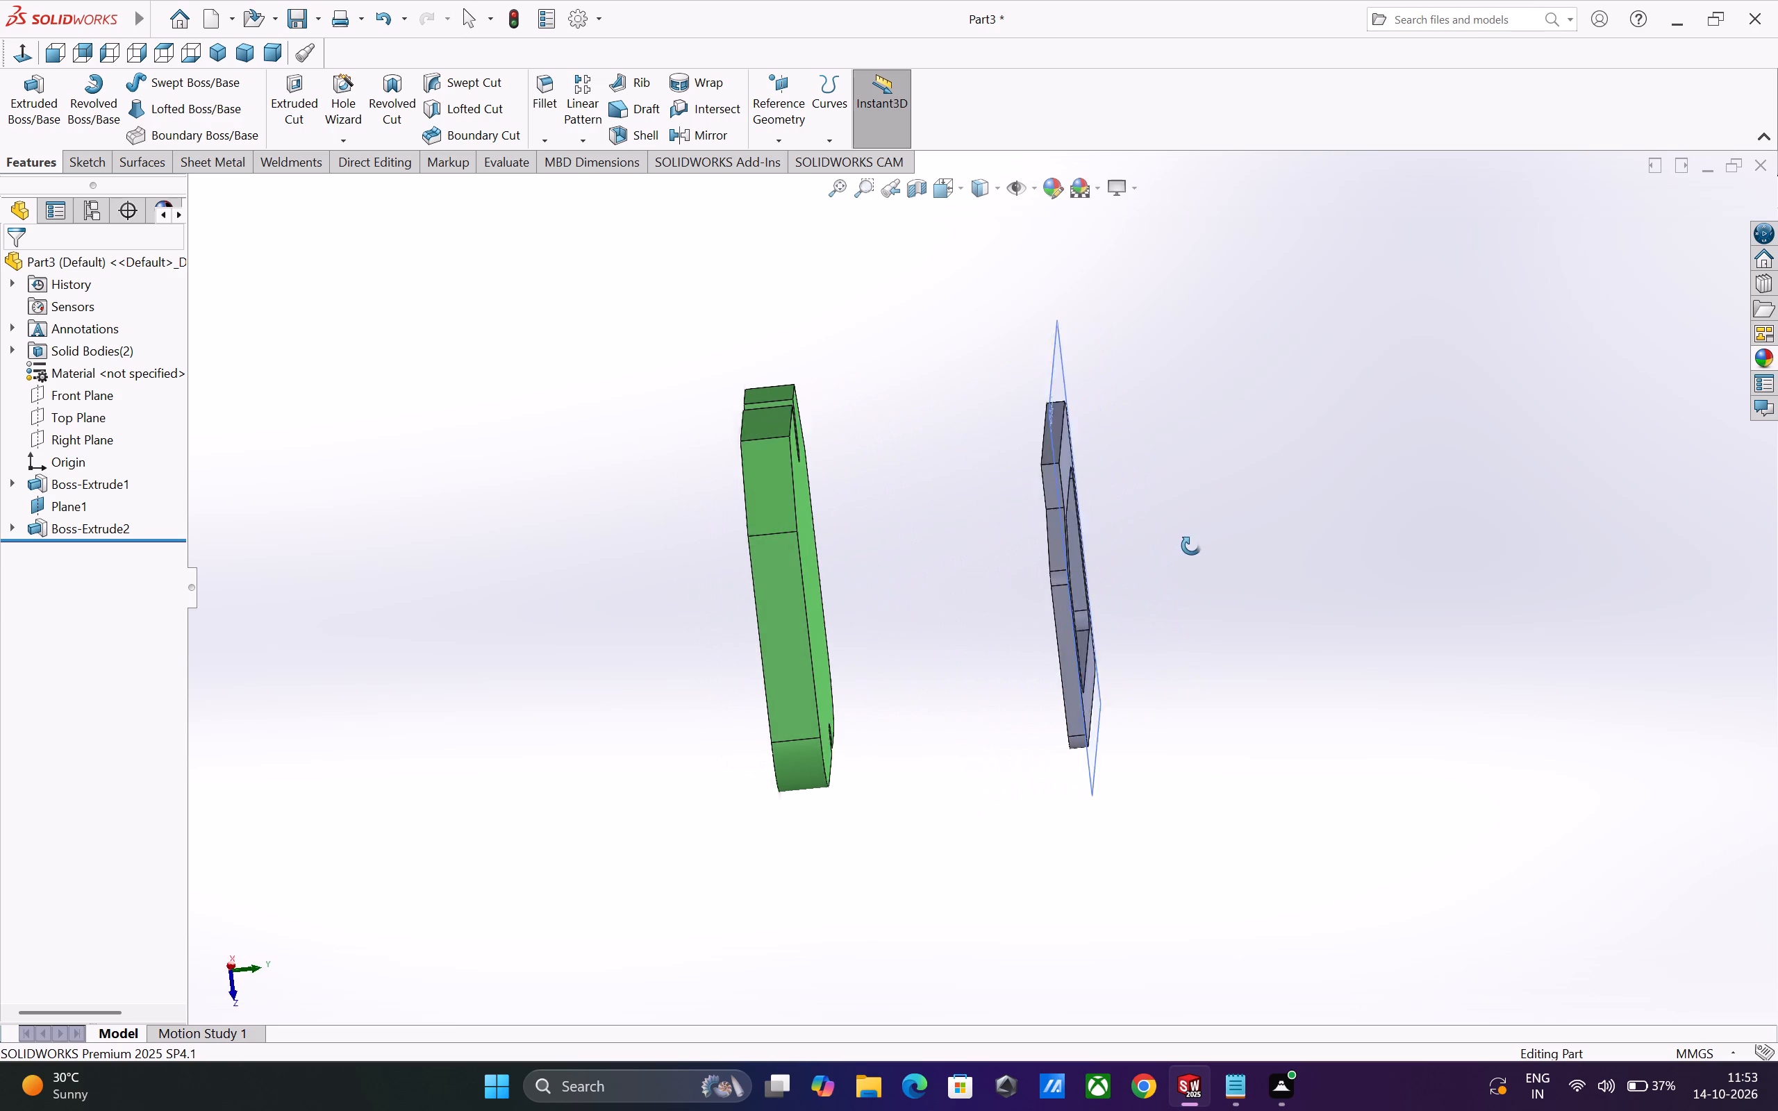
middle_click_drag(1191, 546, 1193, 546)
scroll(992, 619, "up", 2)
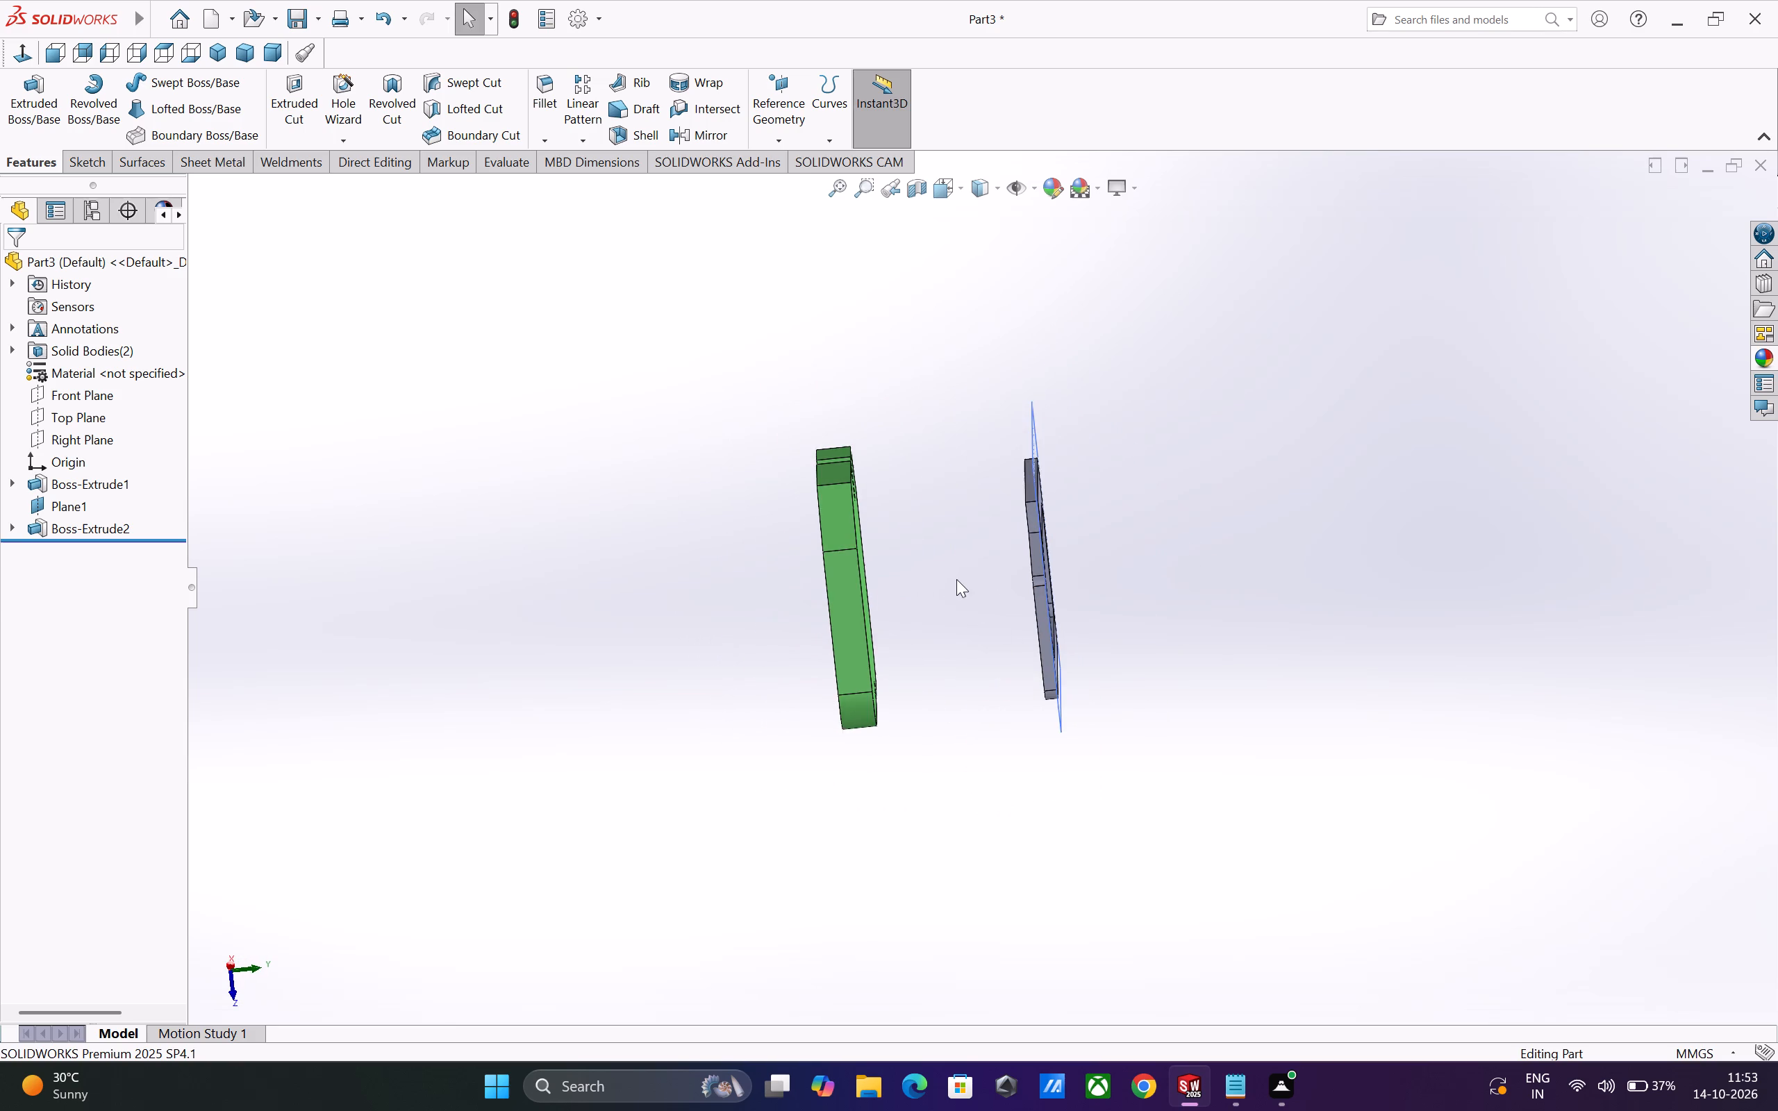
scroll(956, 579, "down", 3)
middle_click_drag(890, 584, 845, 603)
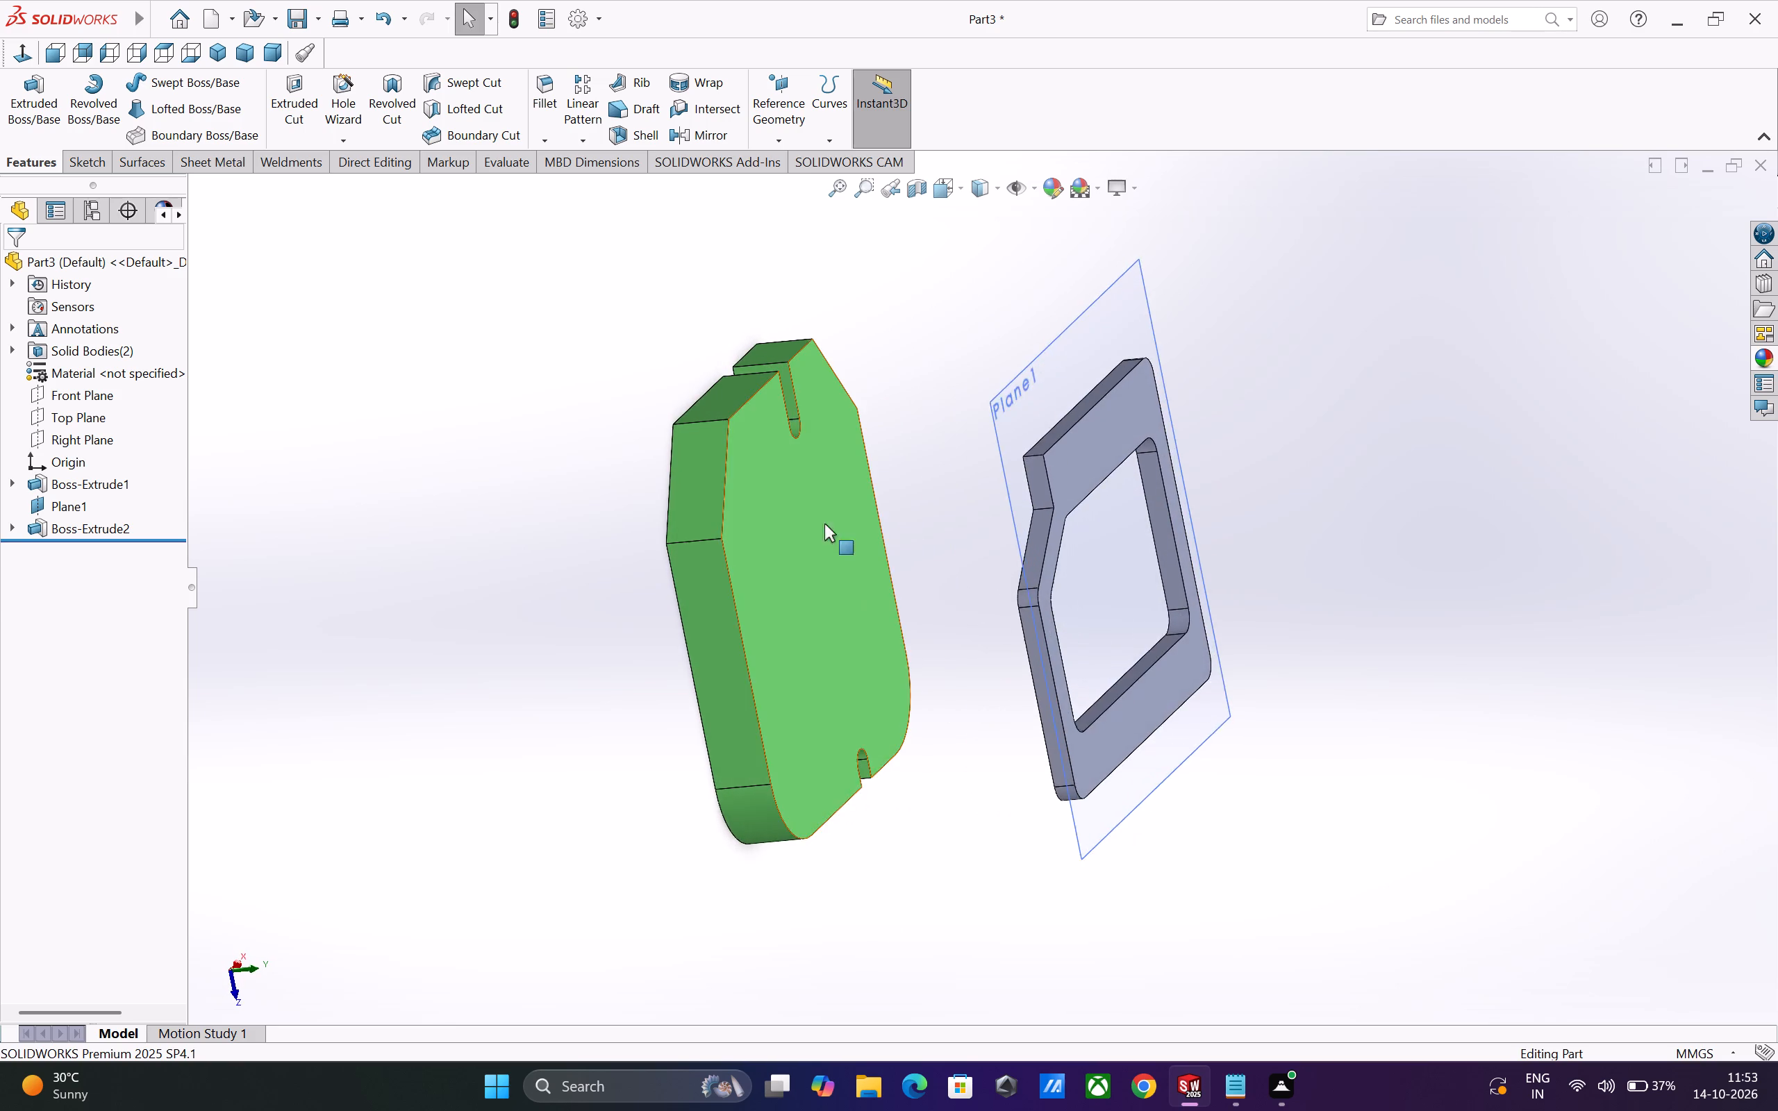
scroll(822, 502, "down", 3)
scroll(813, 399, "down", 2)
scroll(855, 457, "down", 1)
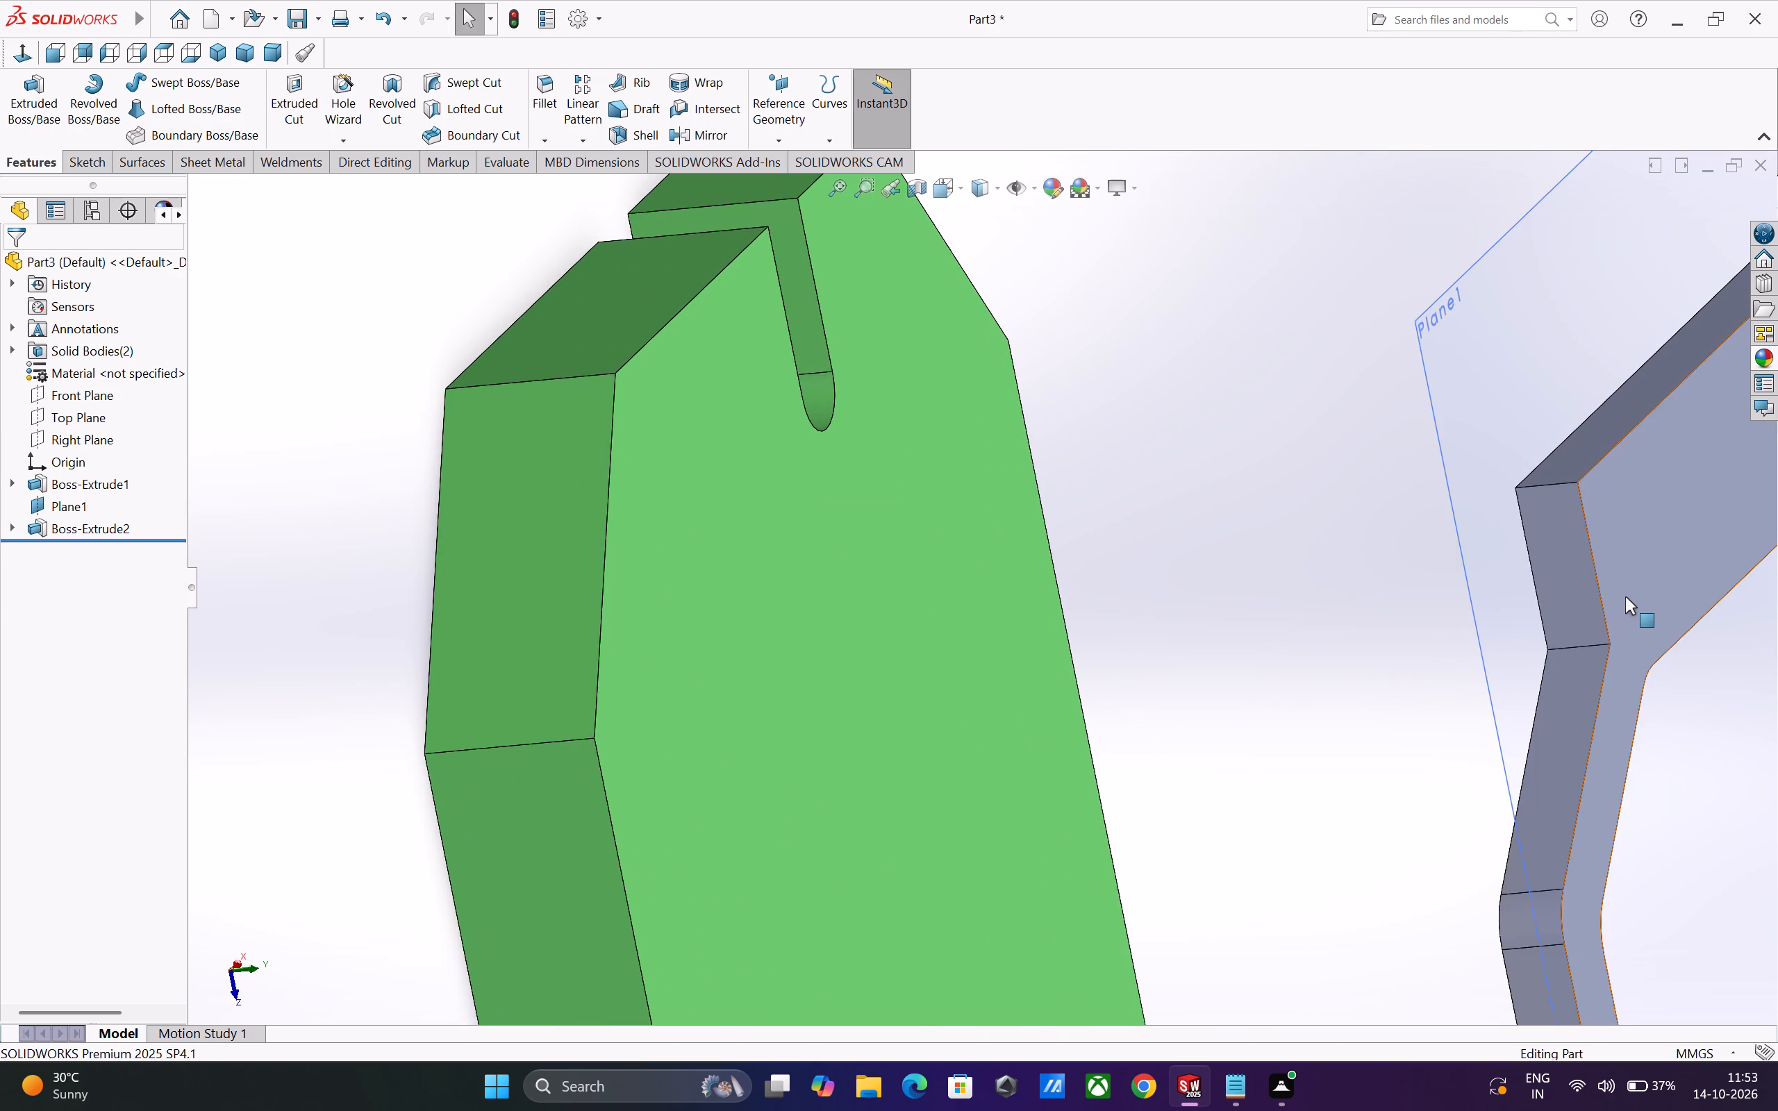
scroll(1328, 598, "up", 9)
Hide the offset reference plane Plane1 around the frame.
left_click(1327, 536)
left_click(1295, 524)
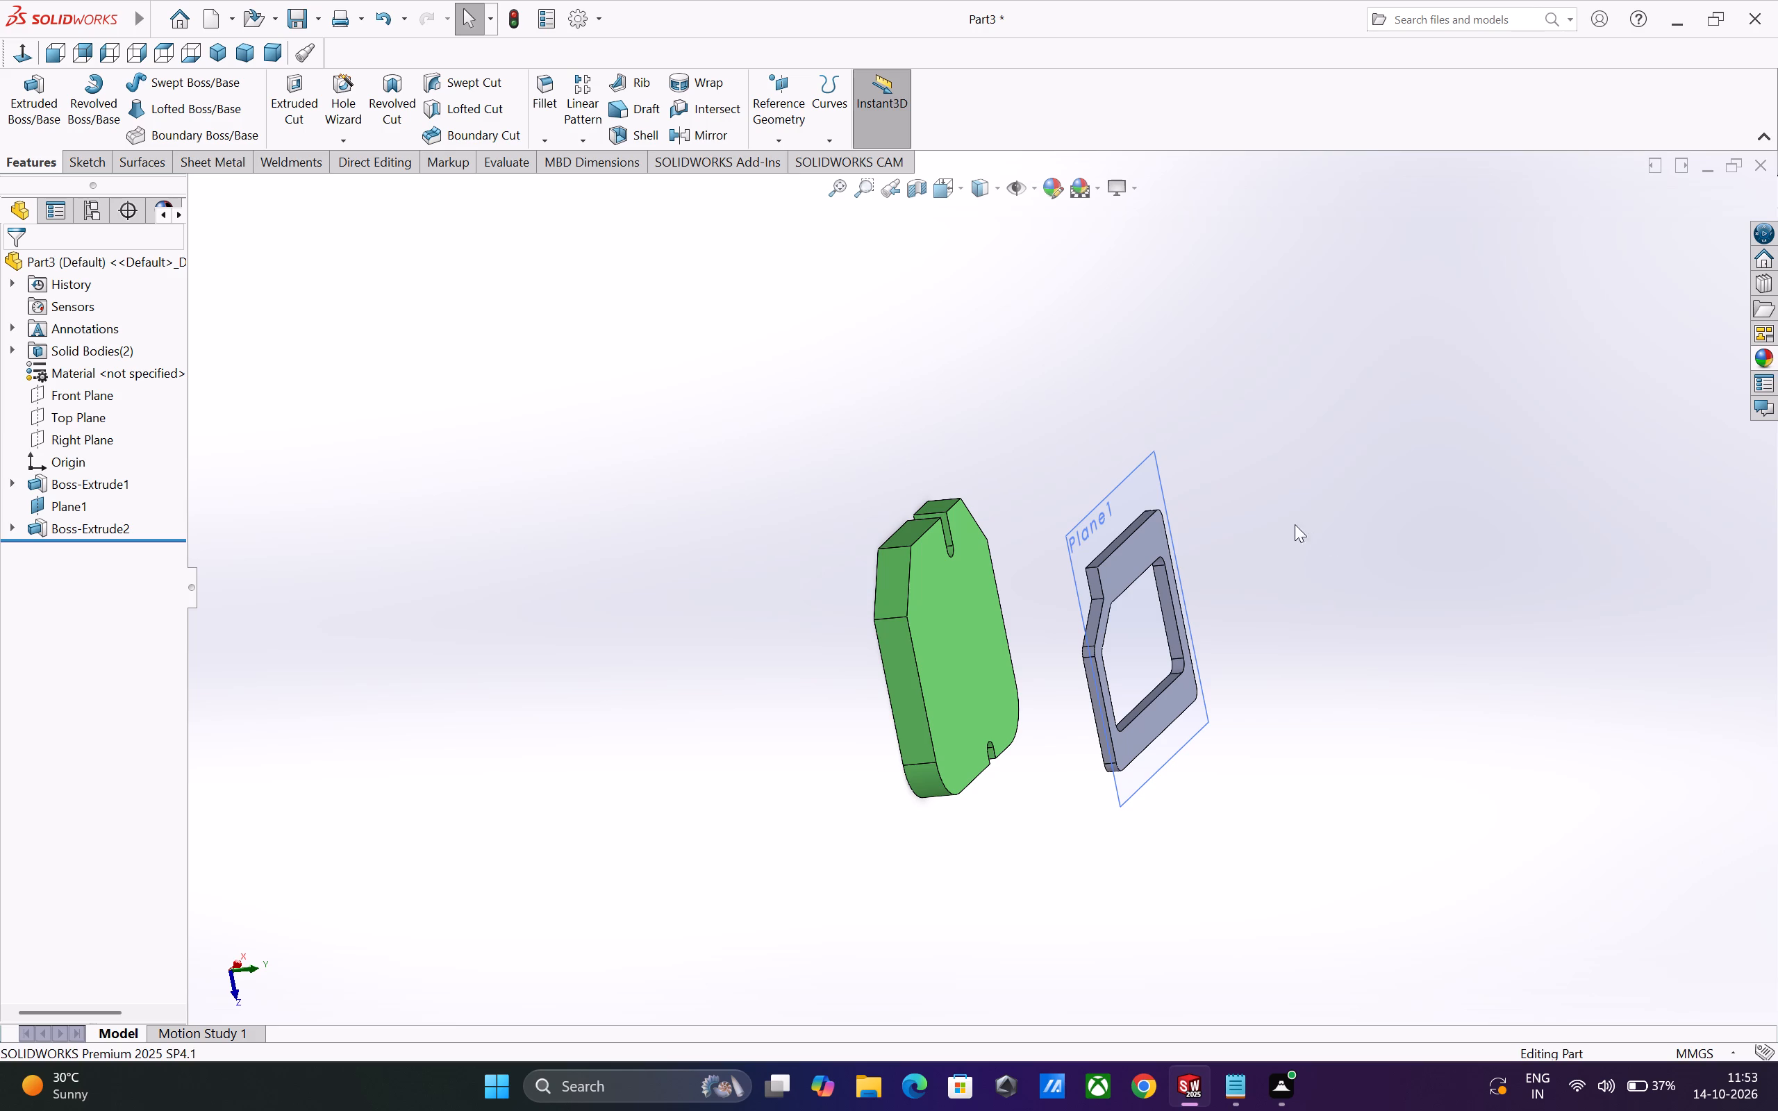
left_click(1140, 488)
left_click(1242, 444)
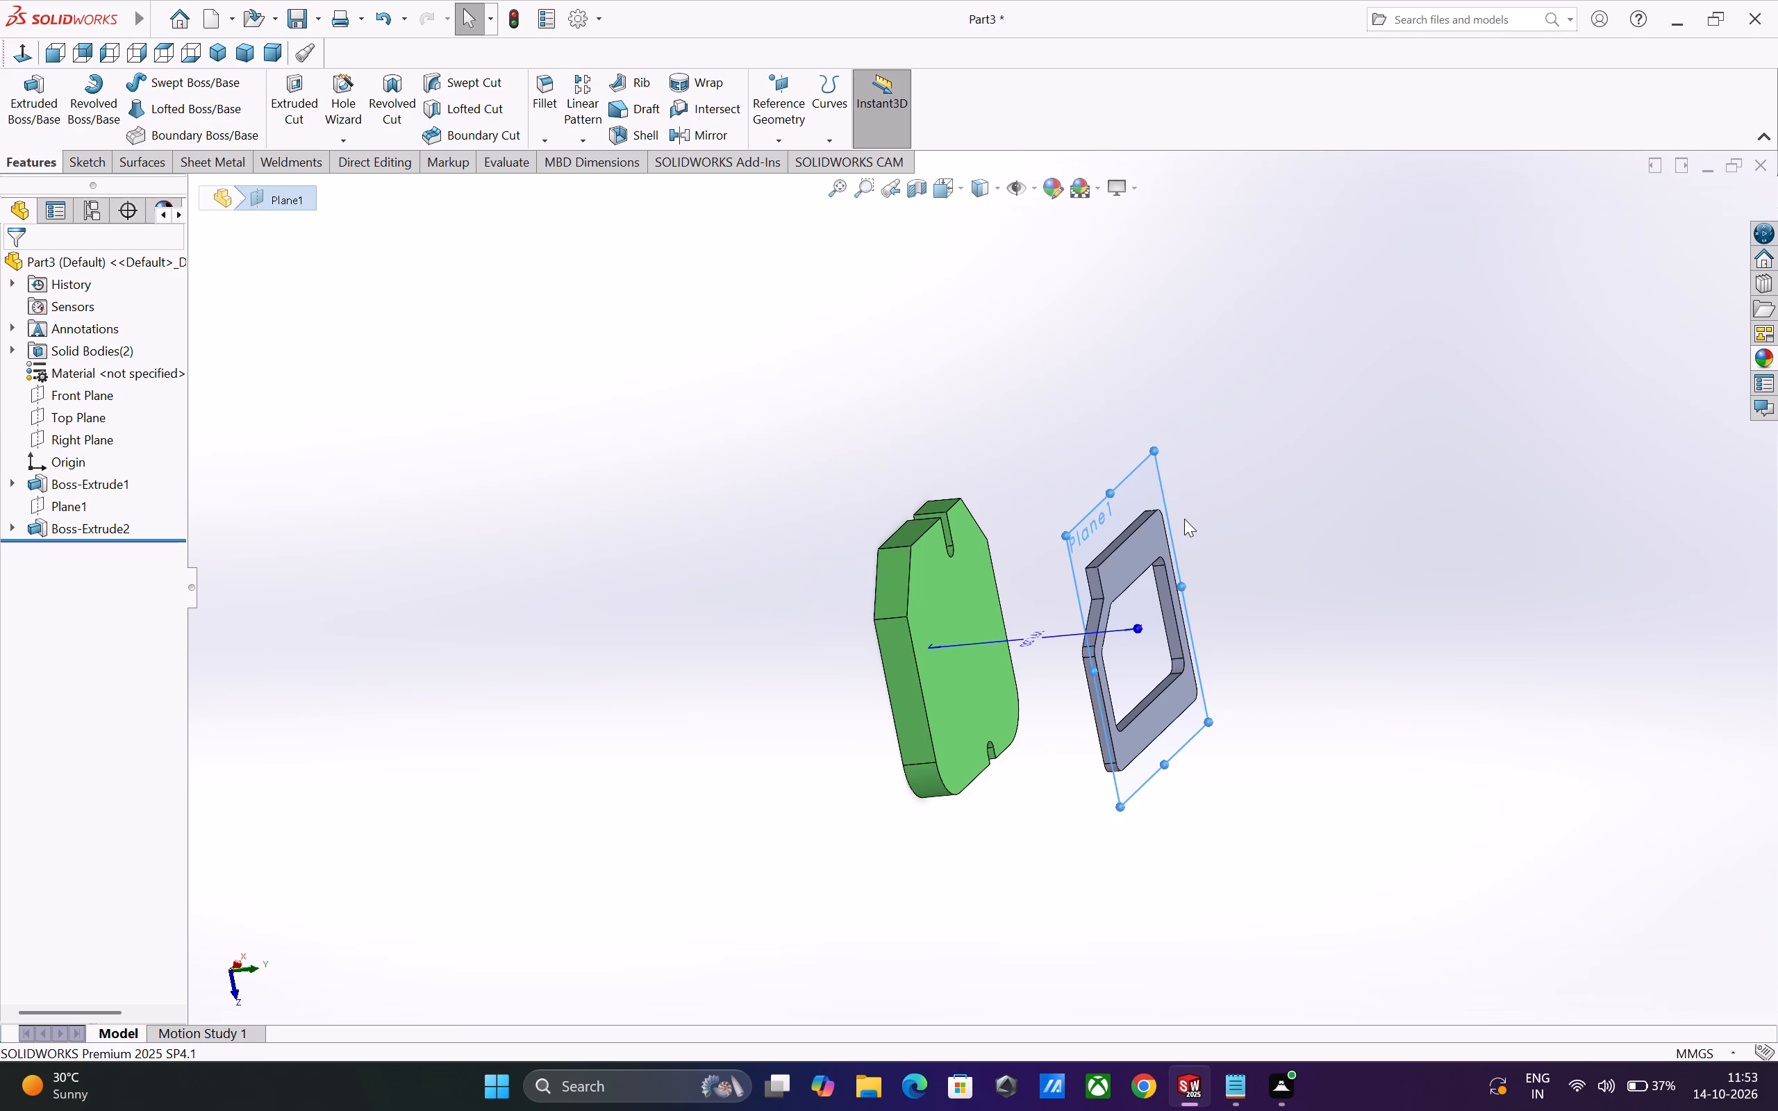
Apply the light green colour (RGB 128, 255, 128) to the whole frame extrusion feature in all display states.
scroll(1183, 519, "down", 2)
middle_click_drag(1190, 575, 1086, 561)
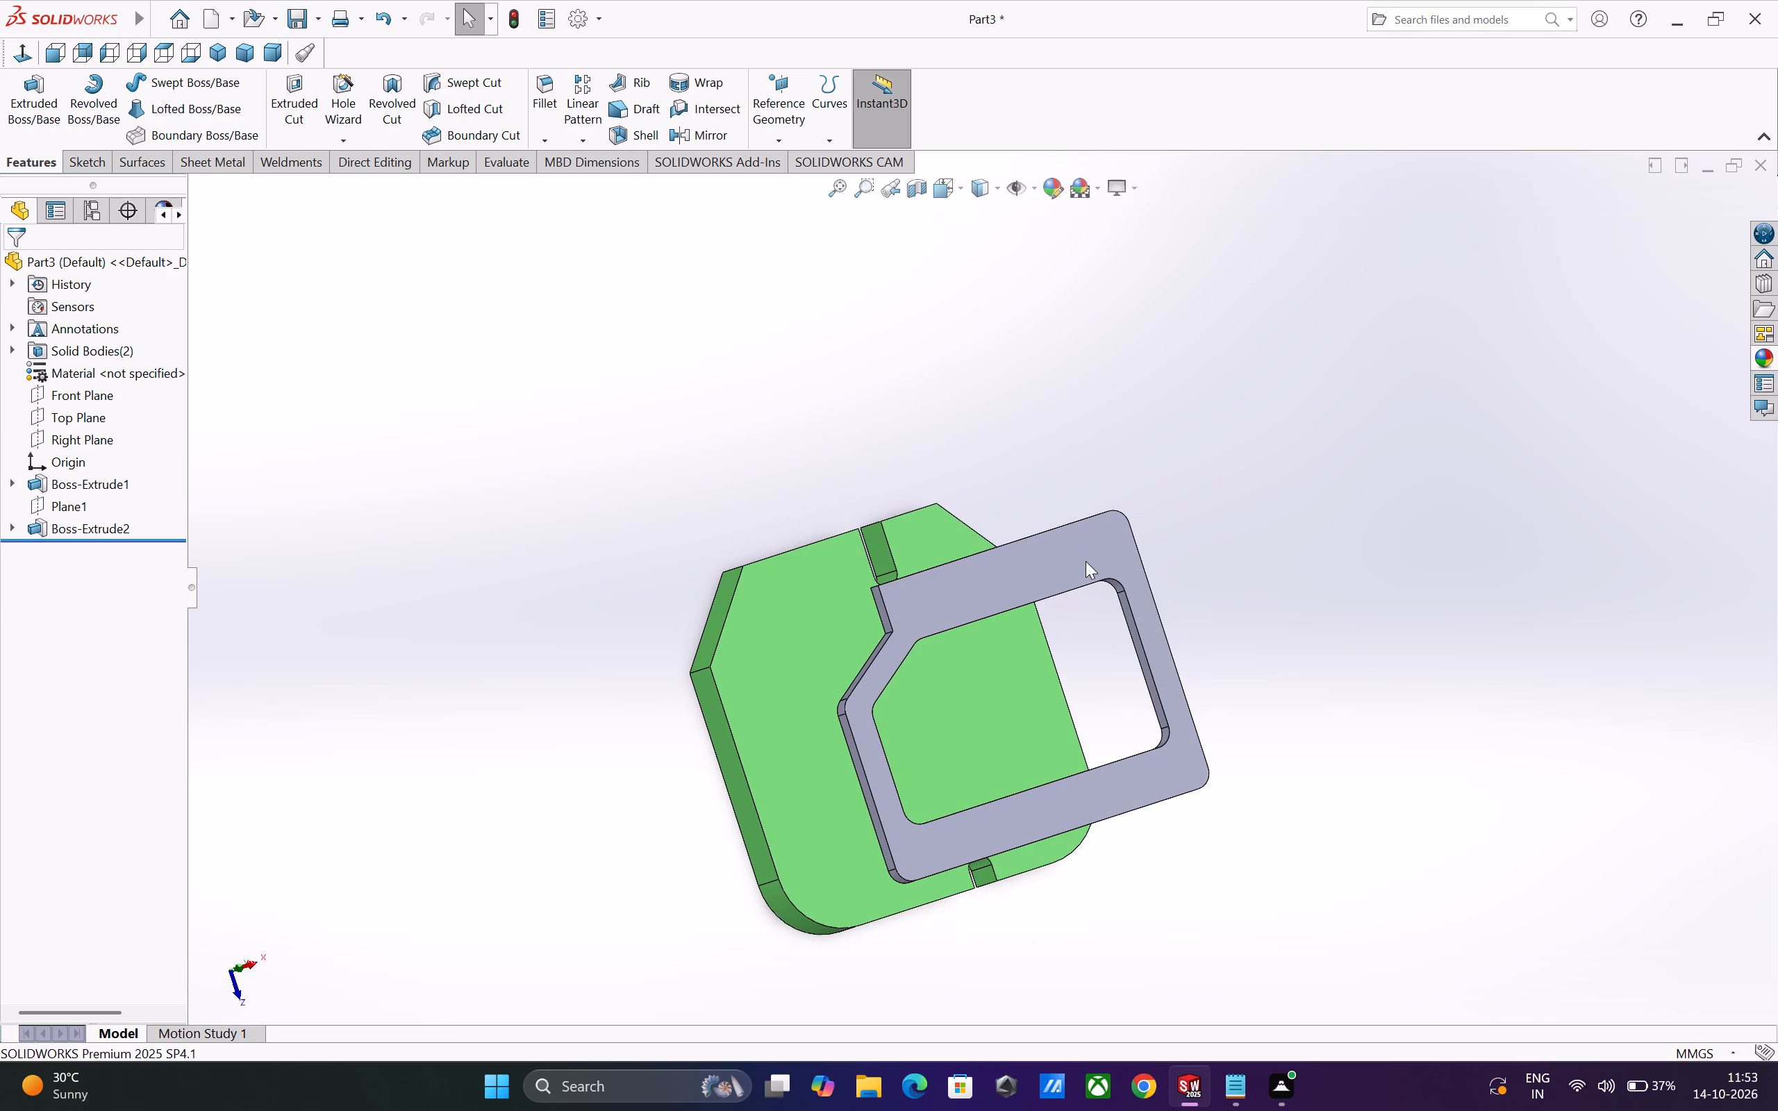
left_click(1101, 558)
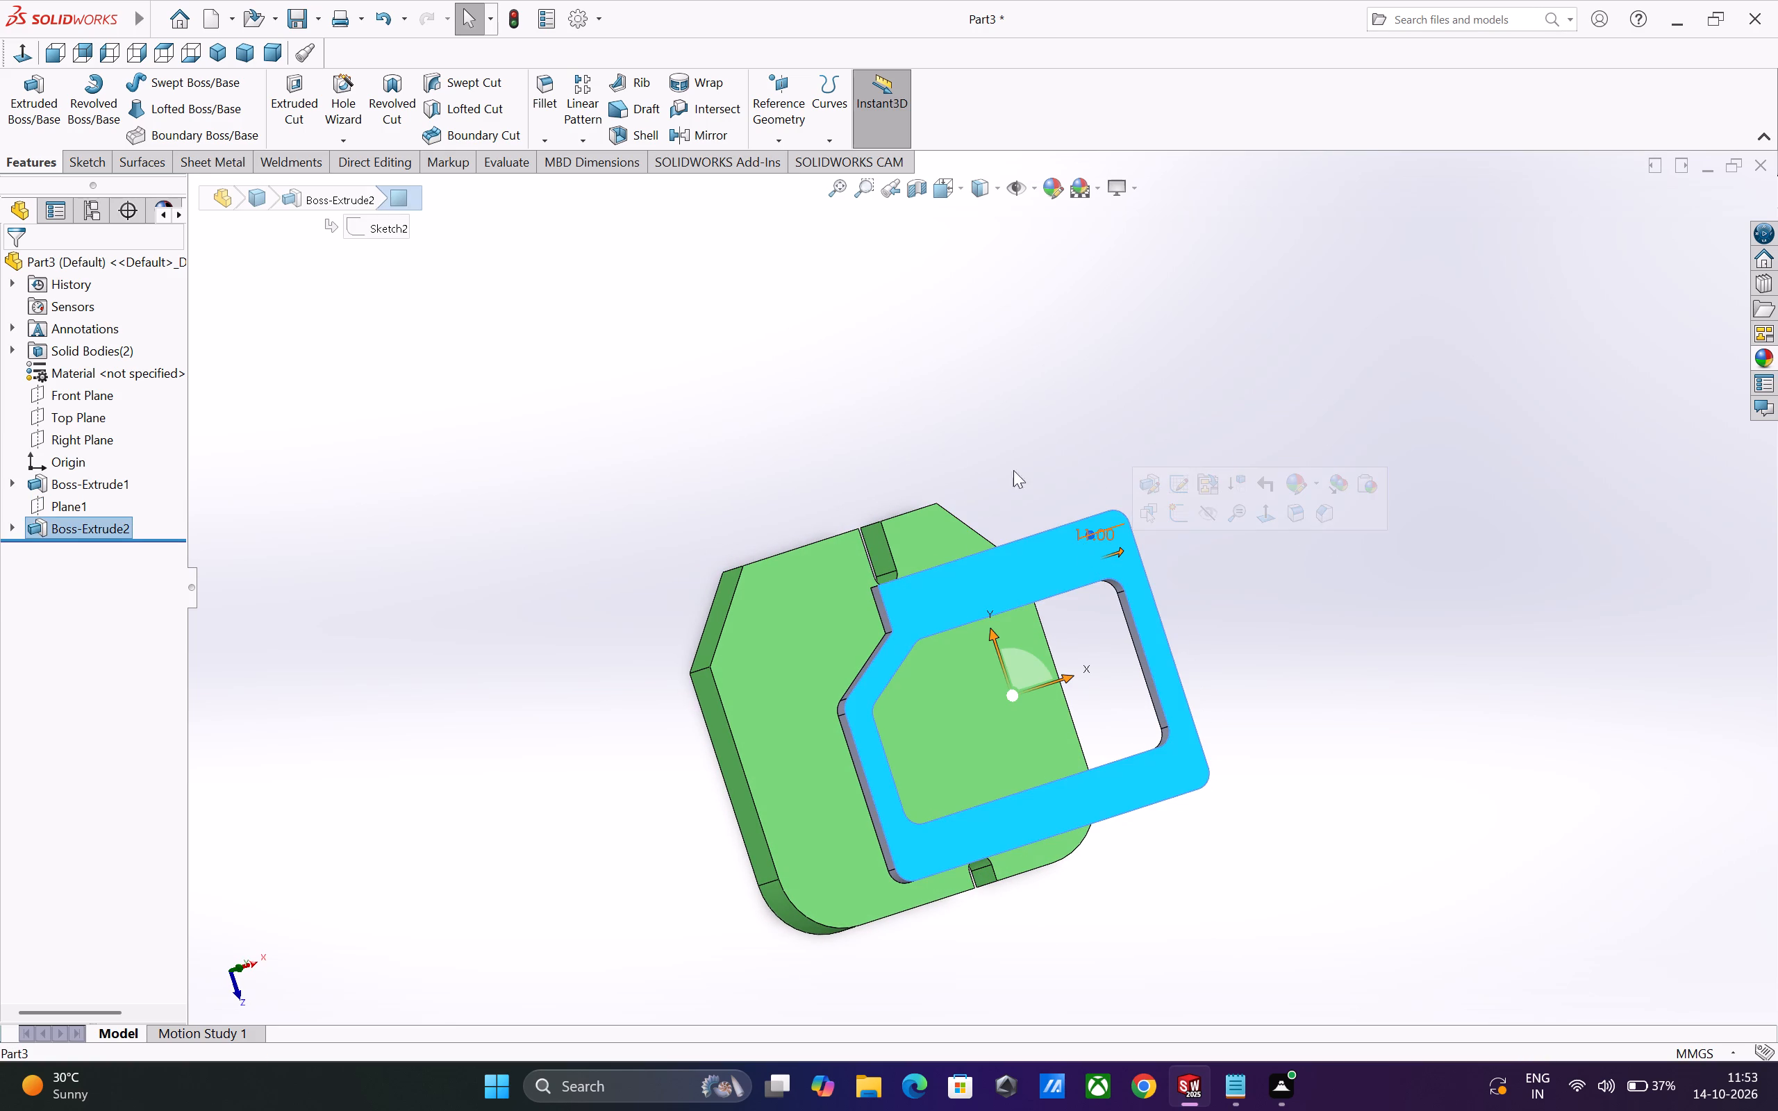
left_click(116, 528)
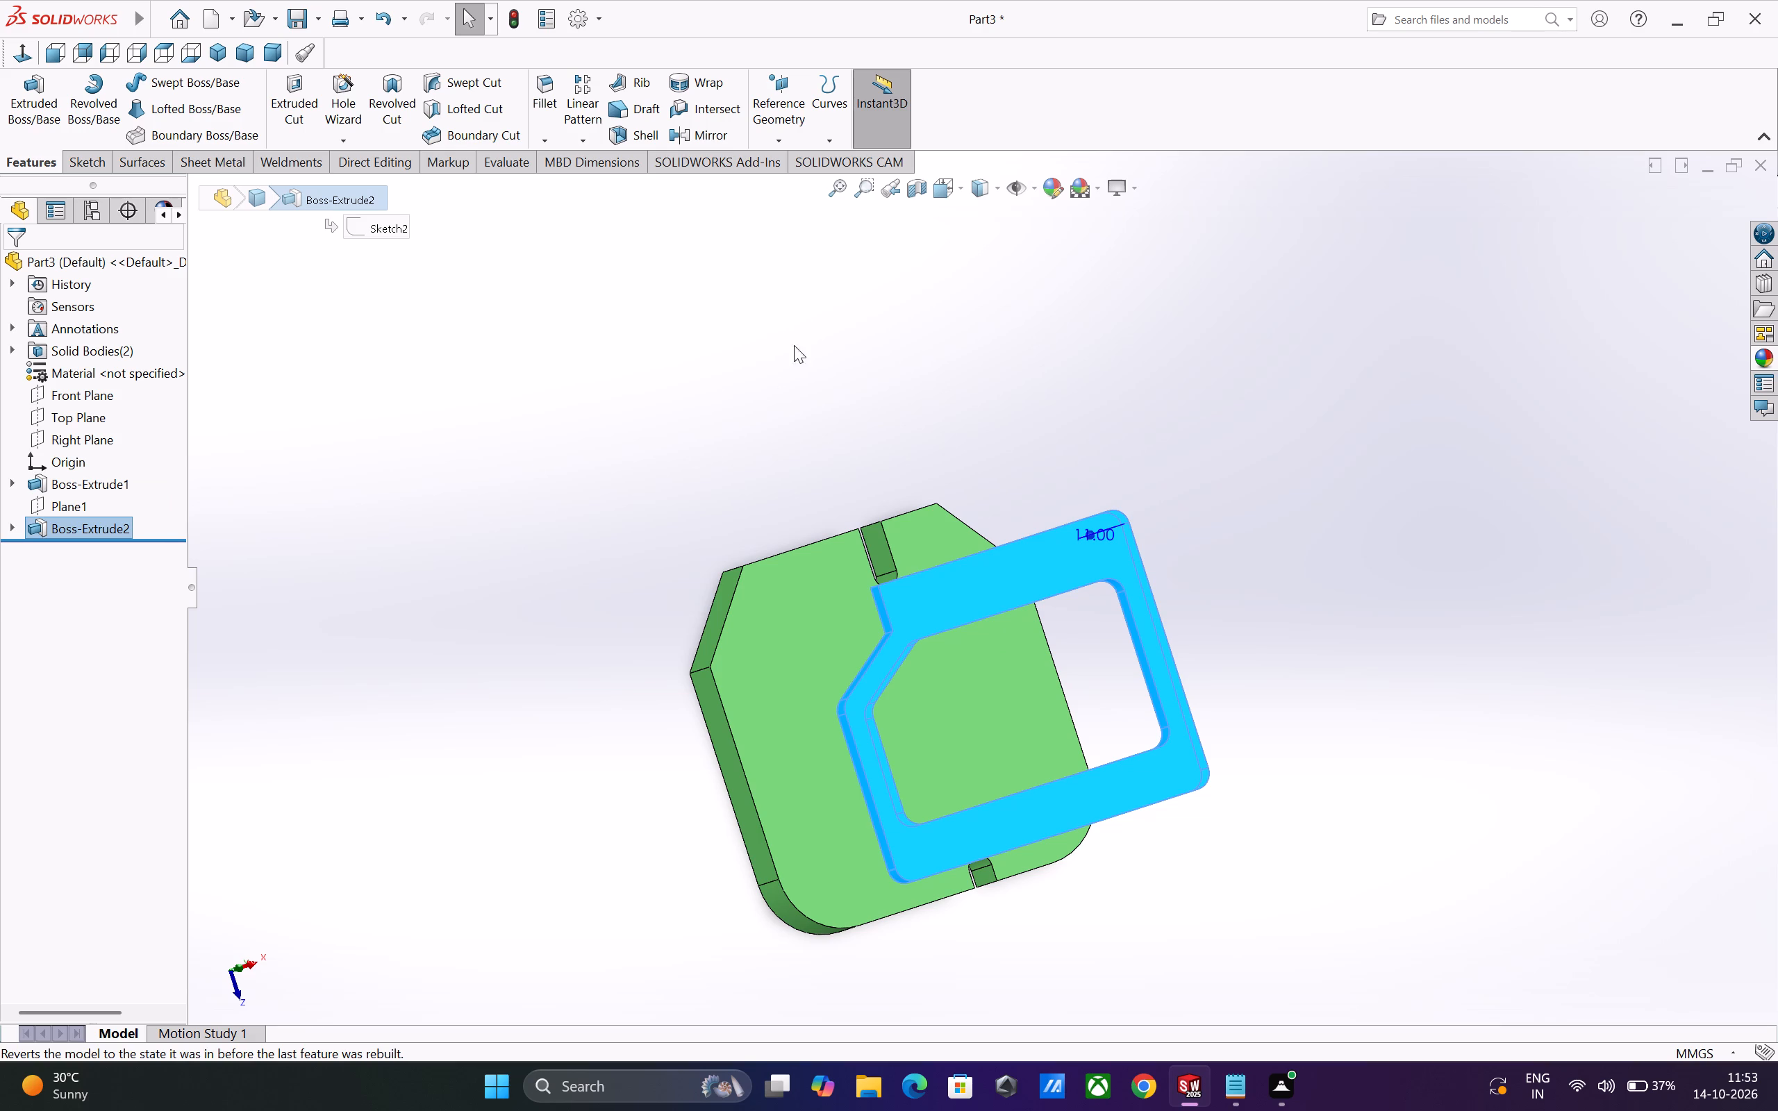
left_click(1047, 183)
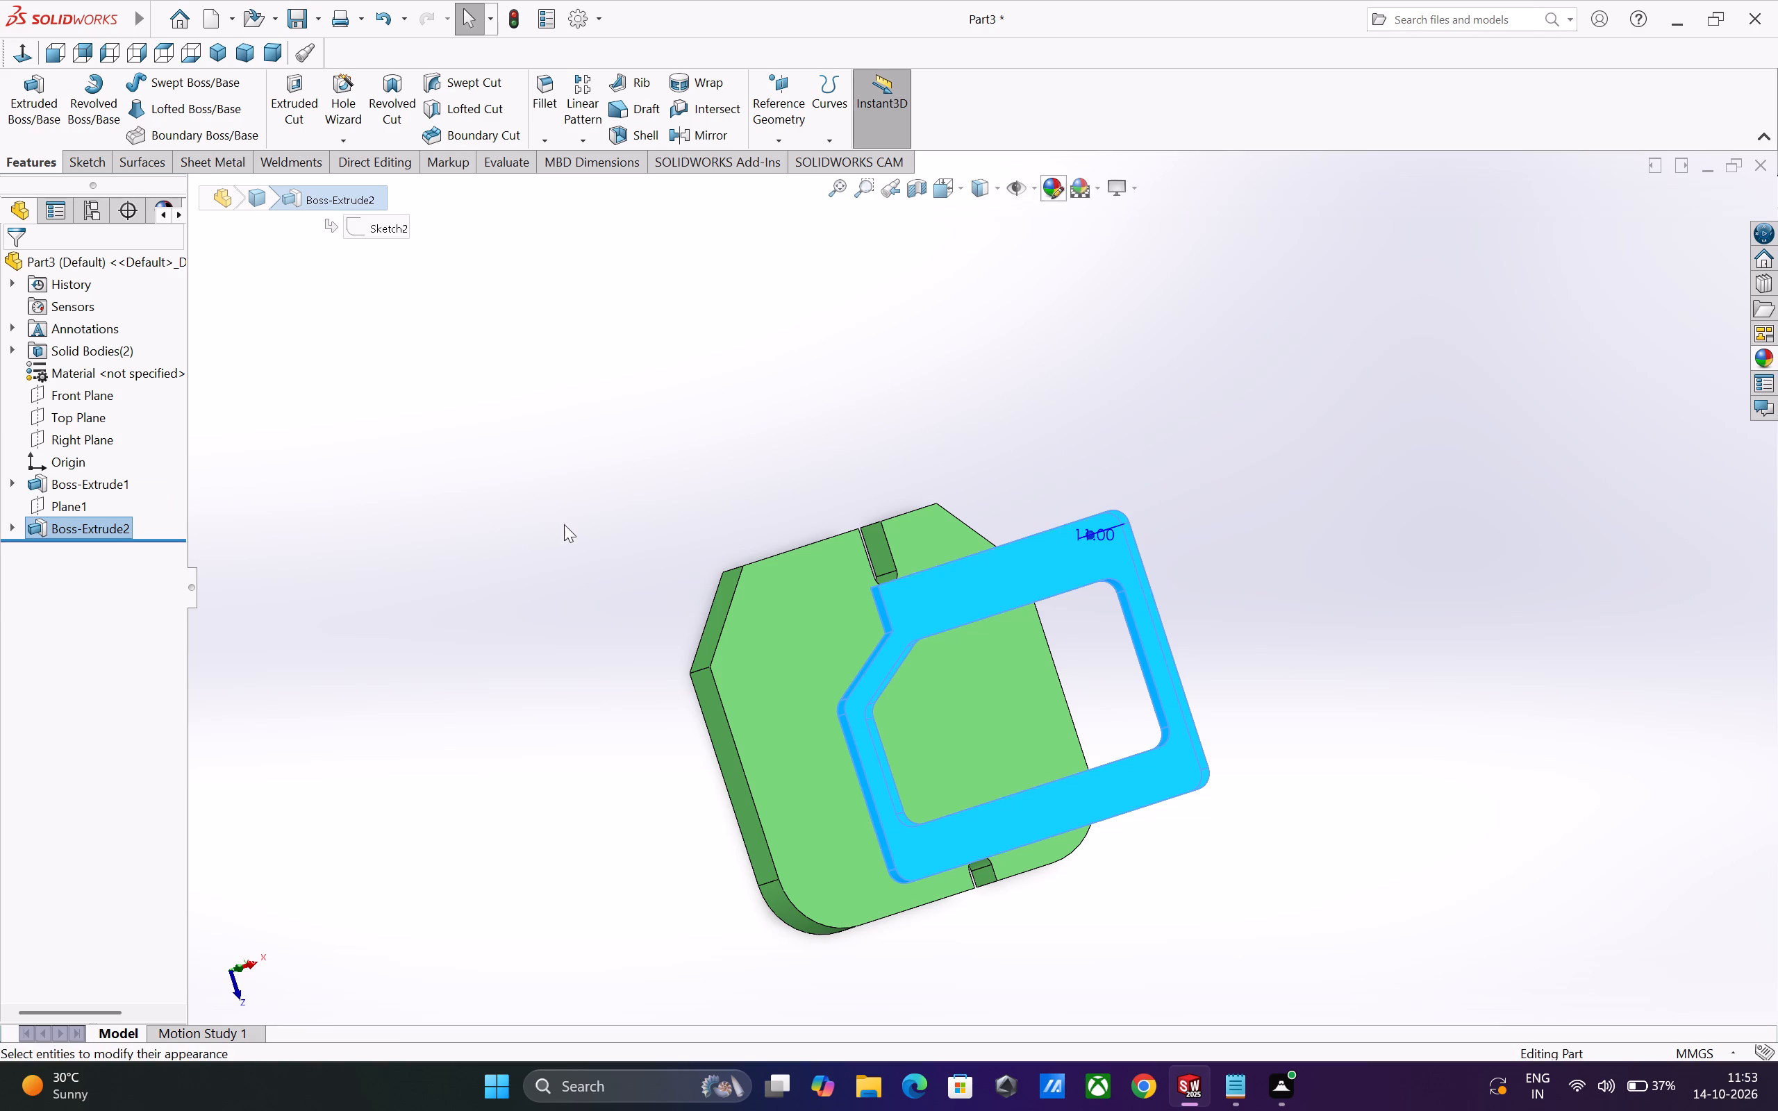
left_click(82, 667)
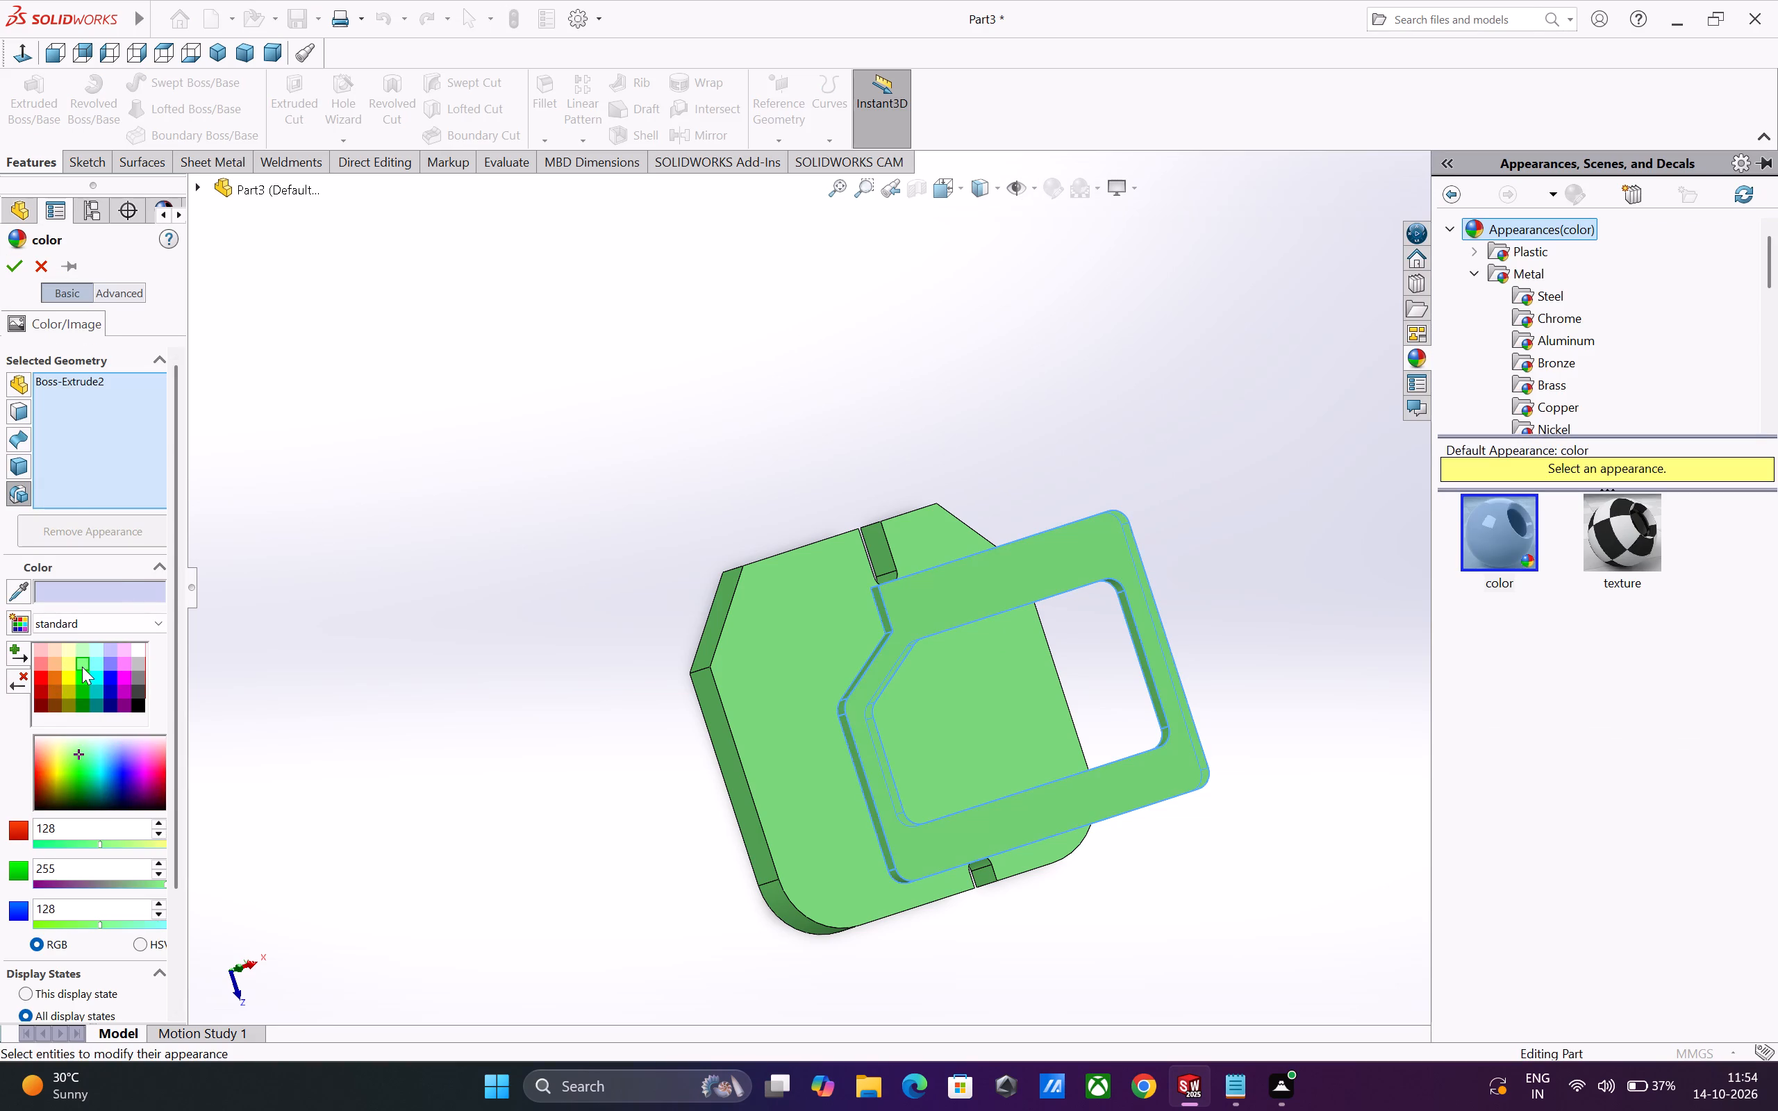
left_click(15, 264)
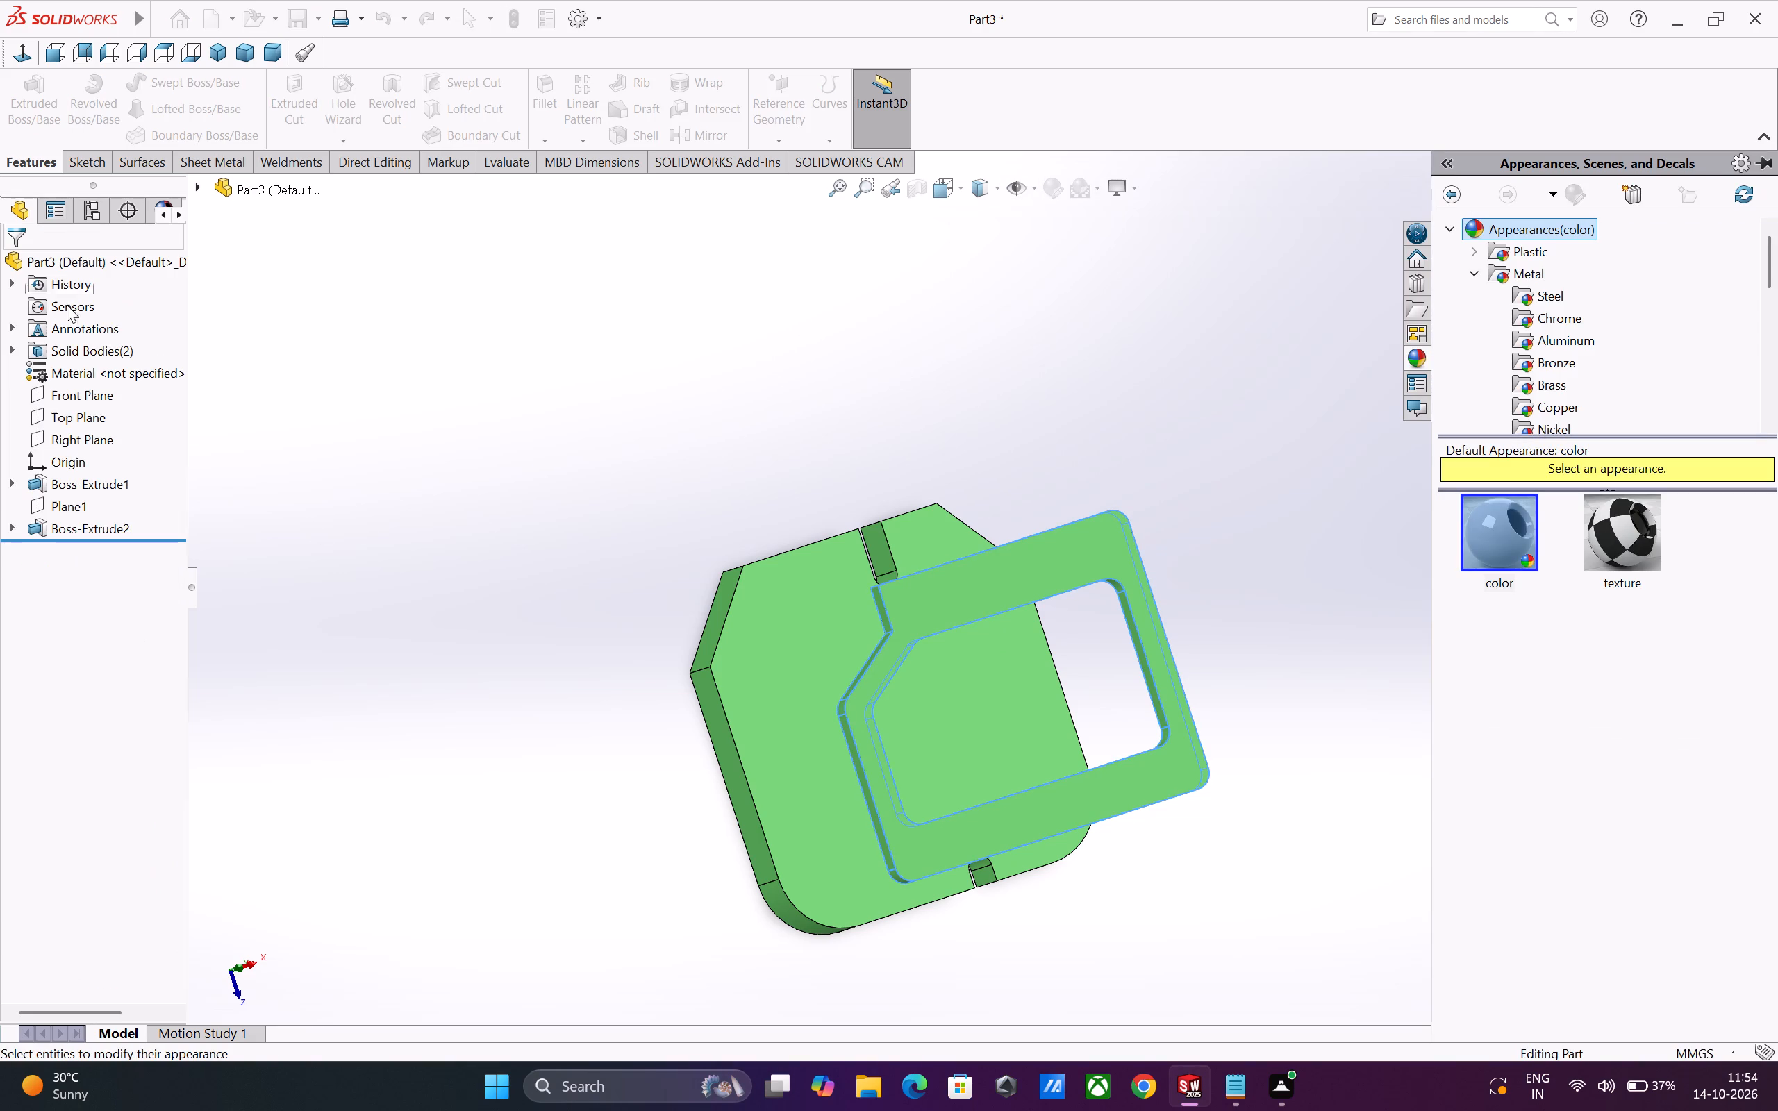
left_click(406, 549)
Start a new sketch on the frame's large flat face that points away from the slotted plate.
middle_click_drag(444, 591, 391, 633)
scroll(480, 721, "up", 2)
middle_click_drag(510, 740, 554, 748)
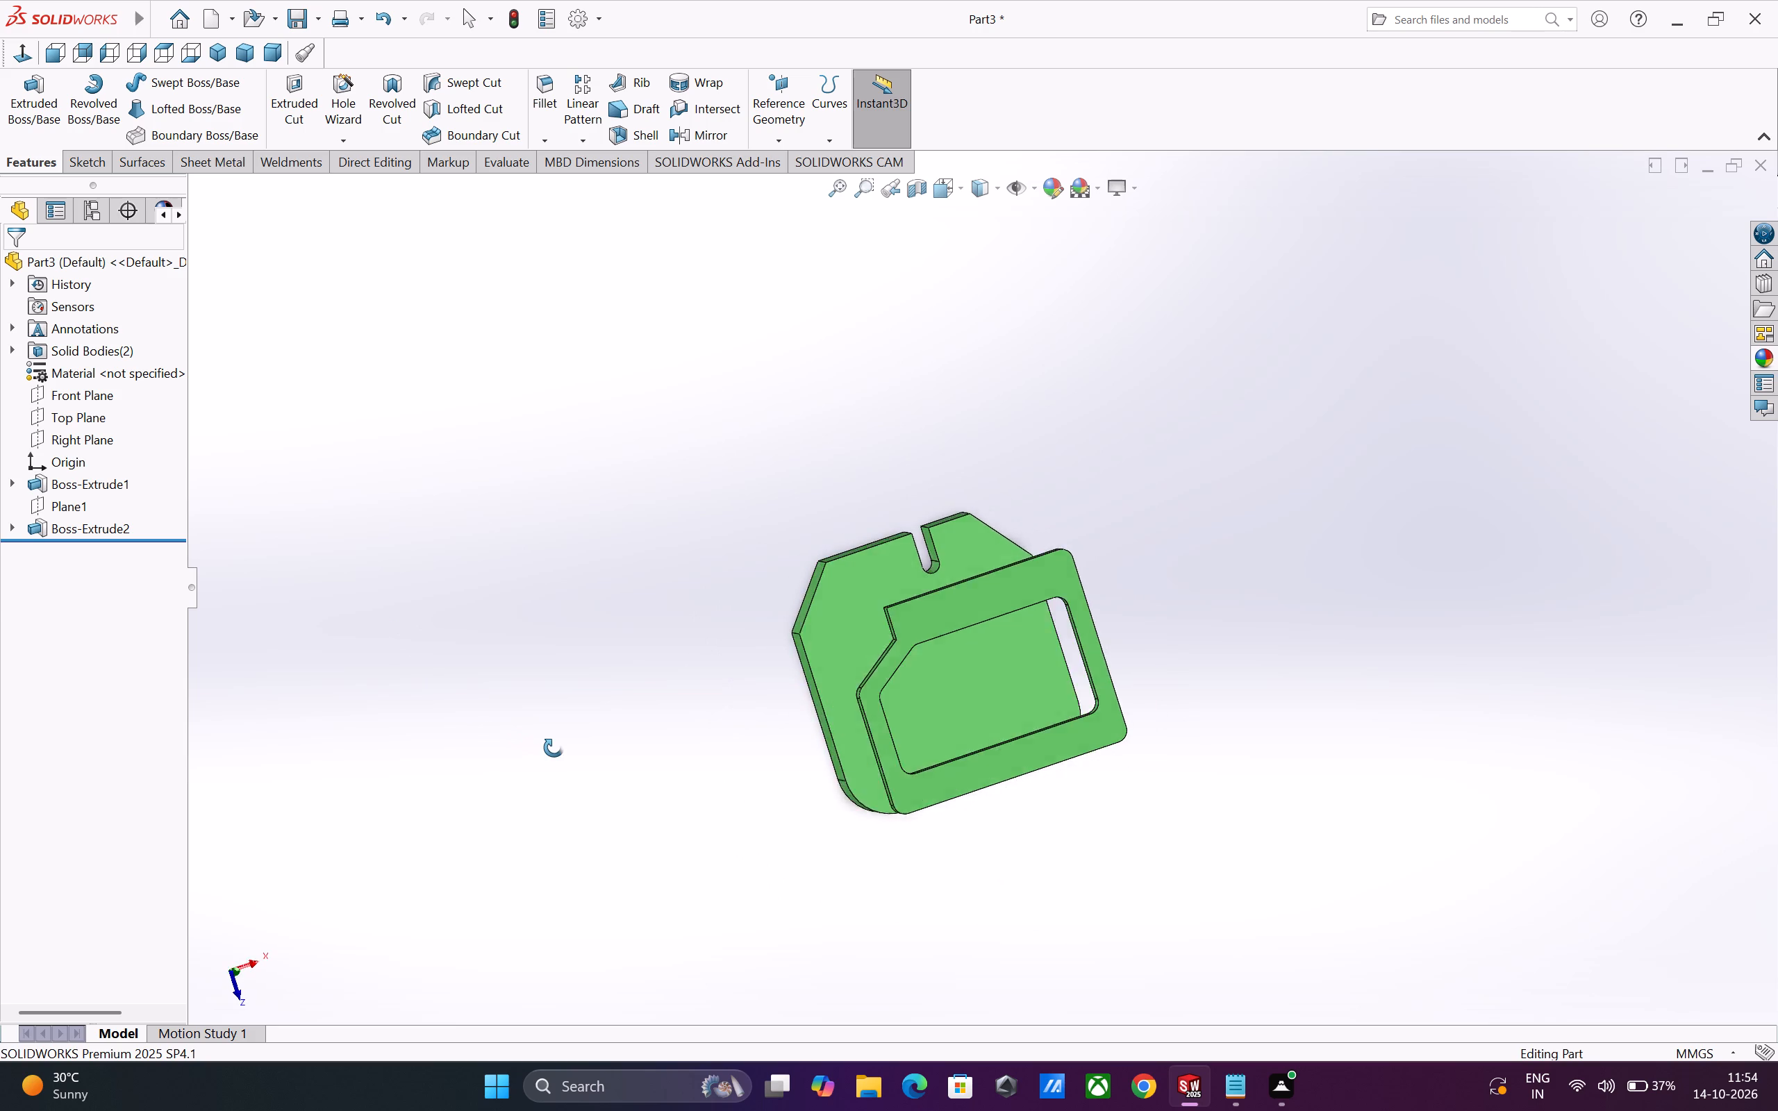
middle_click_drag(554, 748, 592, 748)
scroll(592, 748, "up", 1)
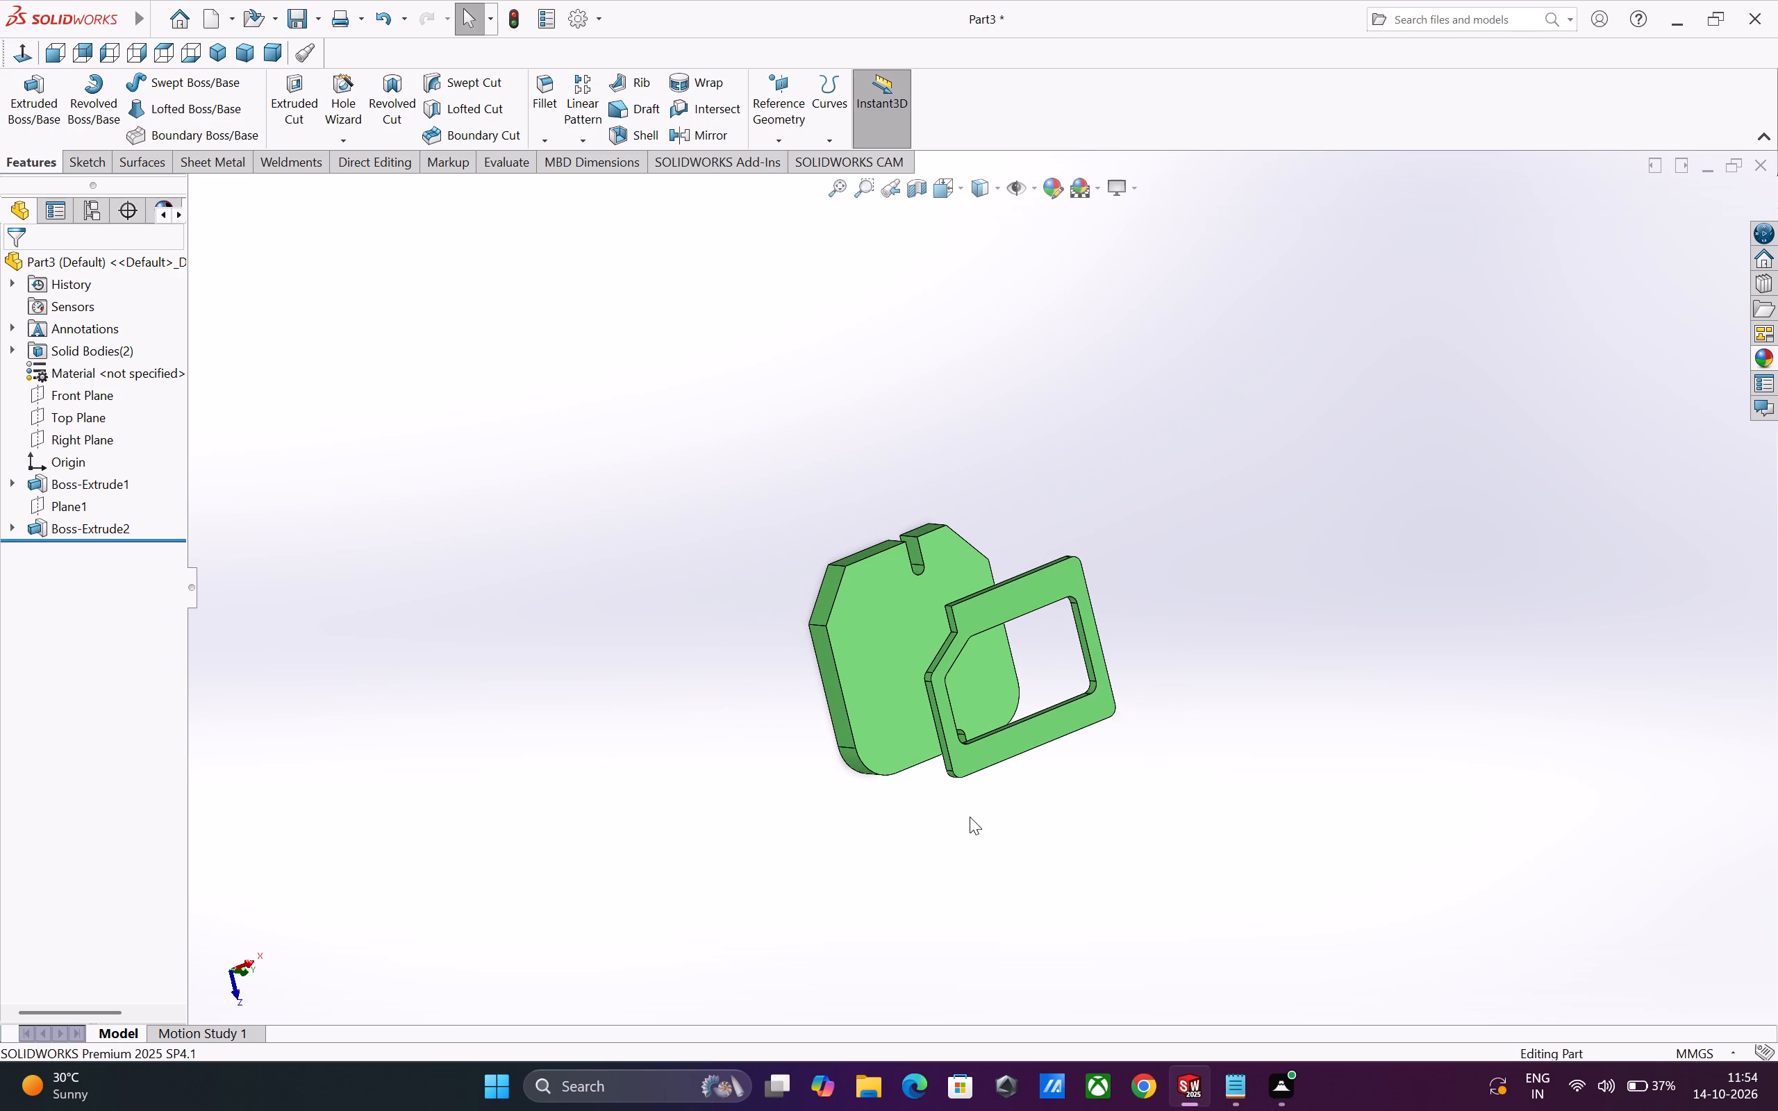
left_click(1059, 730)
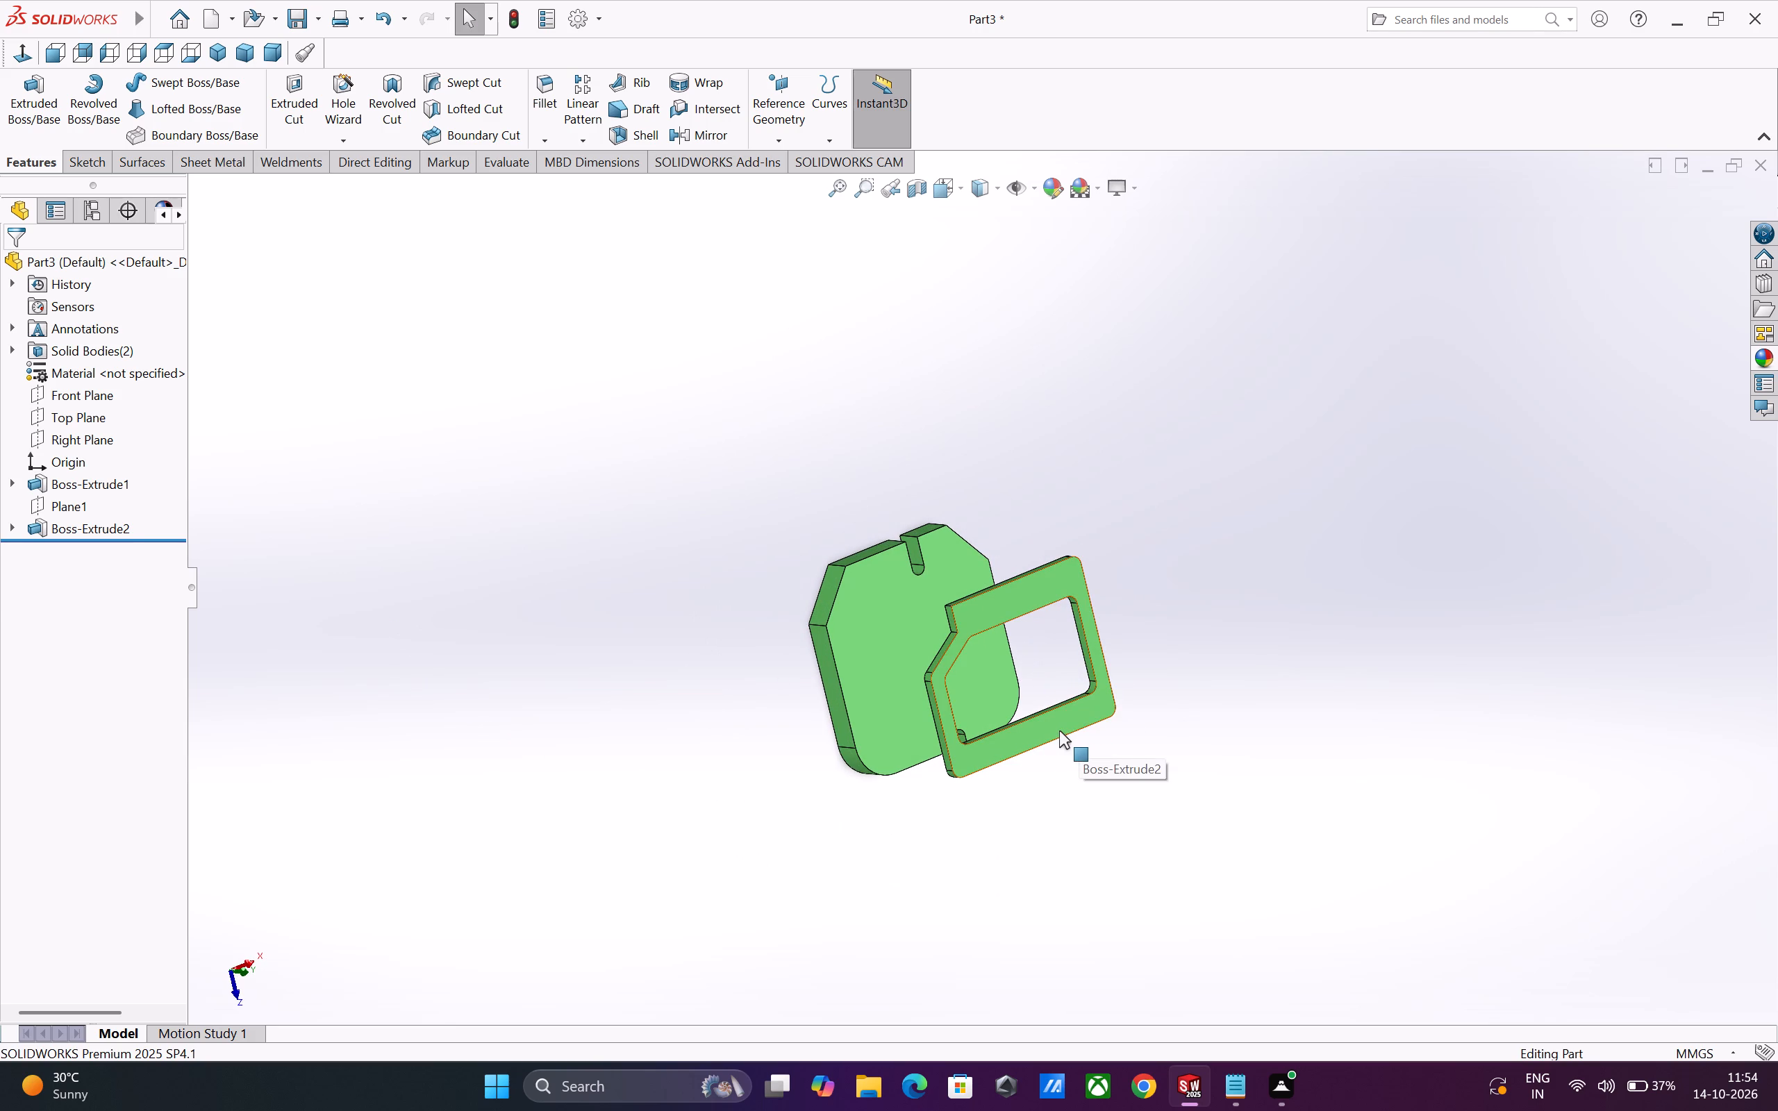
left_click(1134, 686)
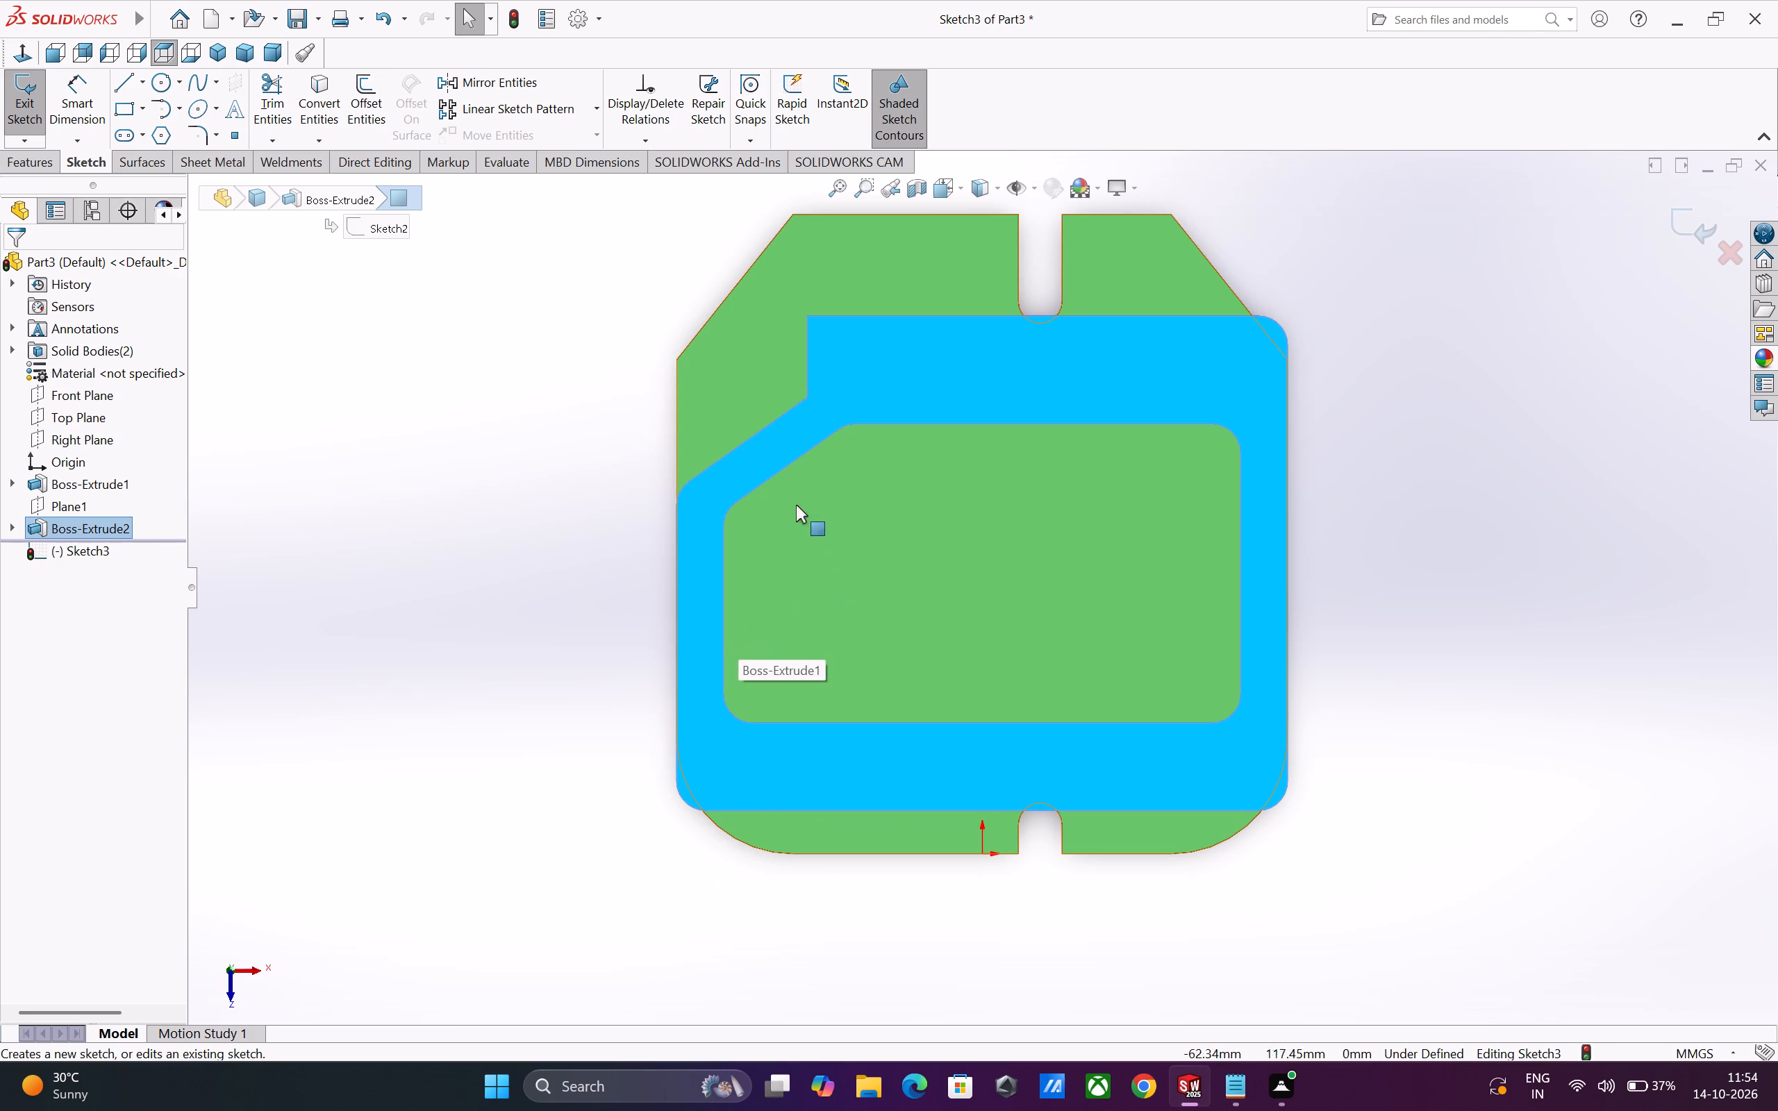
Convert the complete edge loop of the frame's inner cutout, including its sloped edge and rounded corners, into sketch entities.
left_click(826, 566)
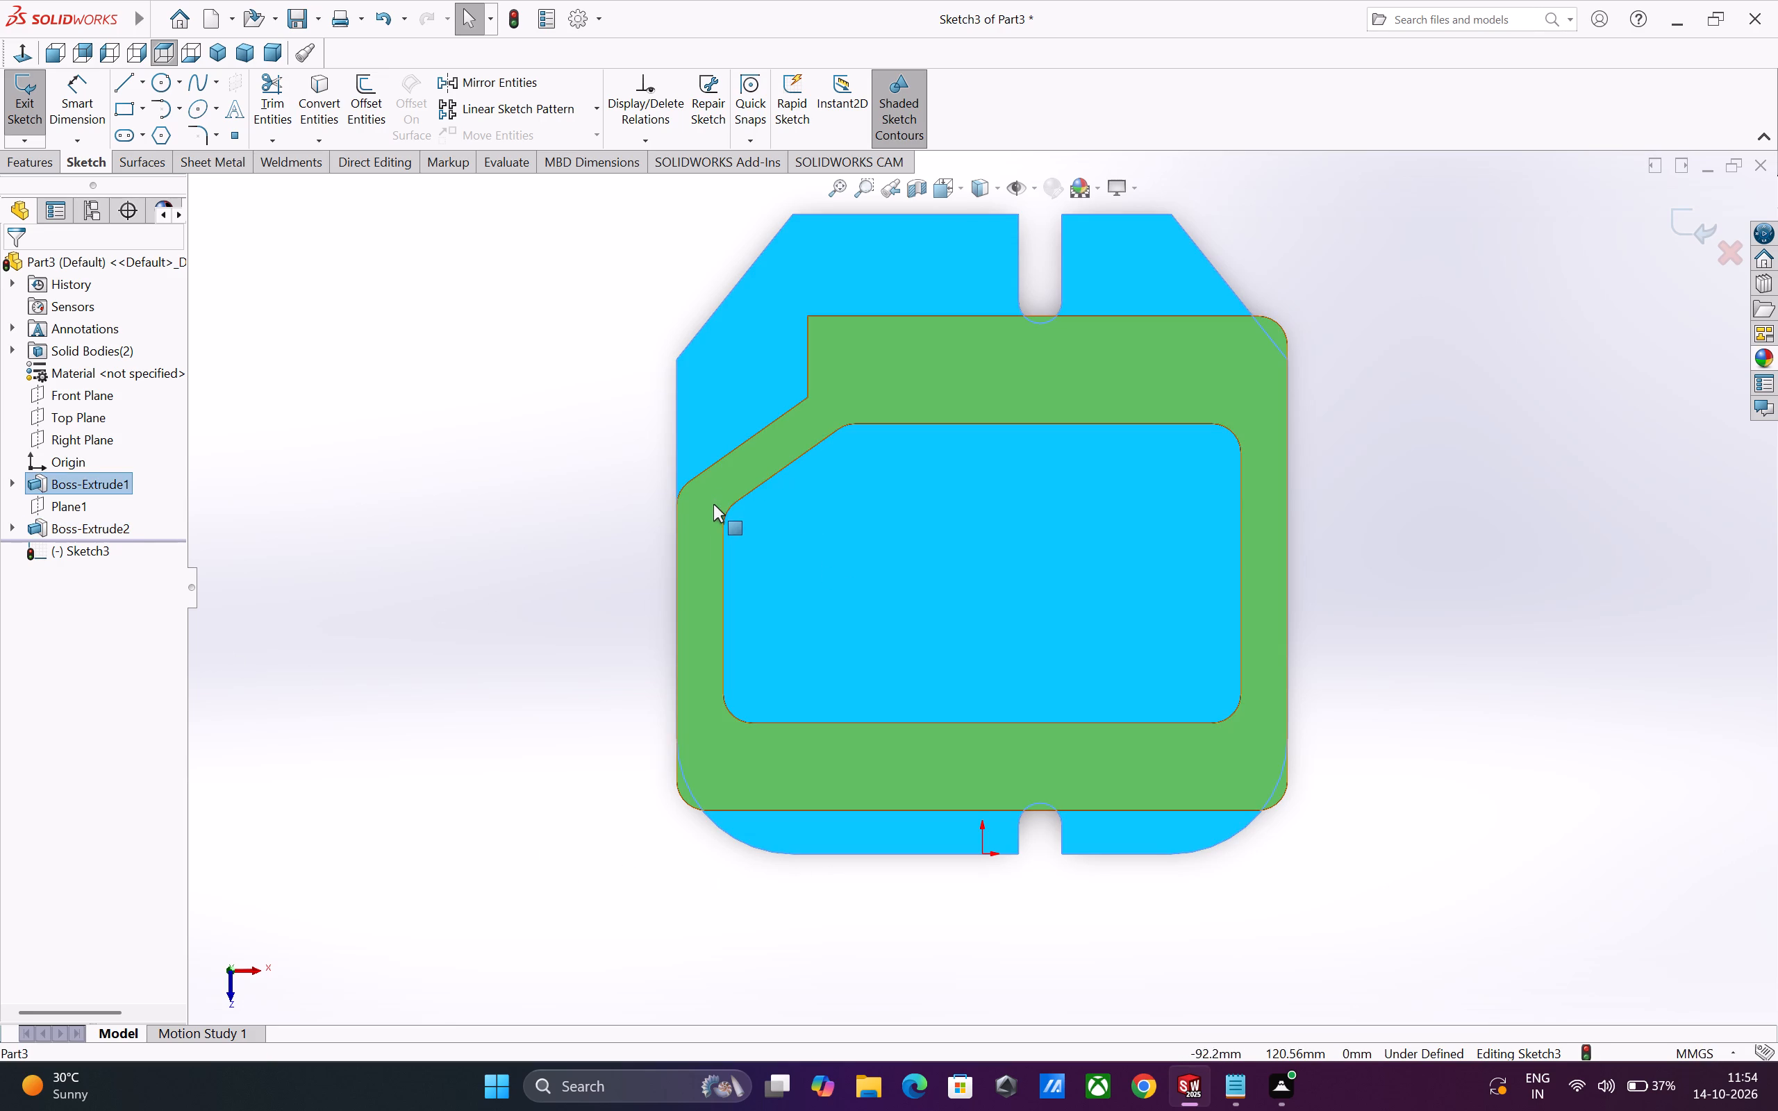
left_click(713, 505)
left_click(1396, 654)
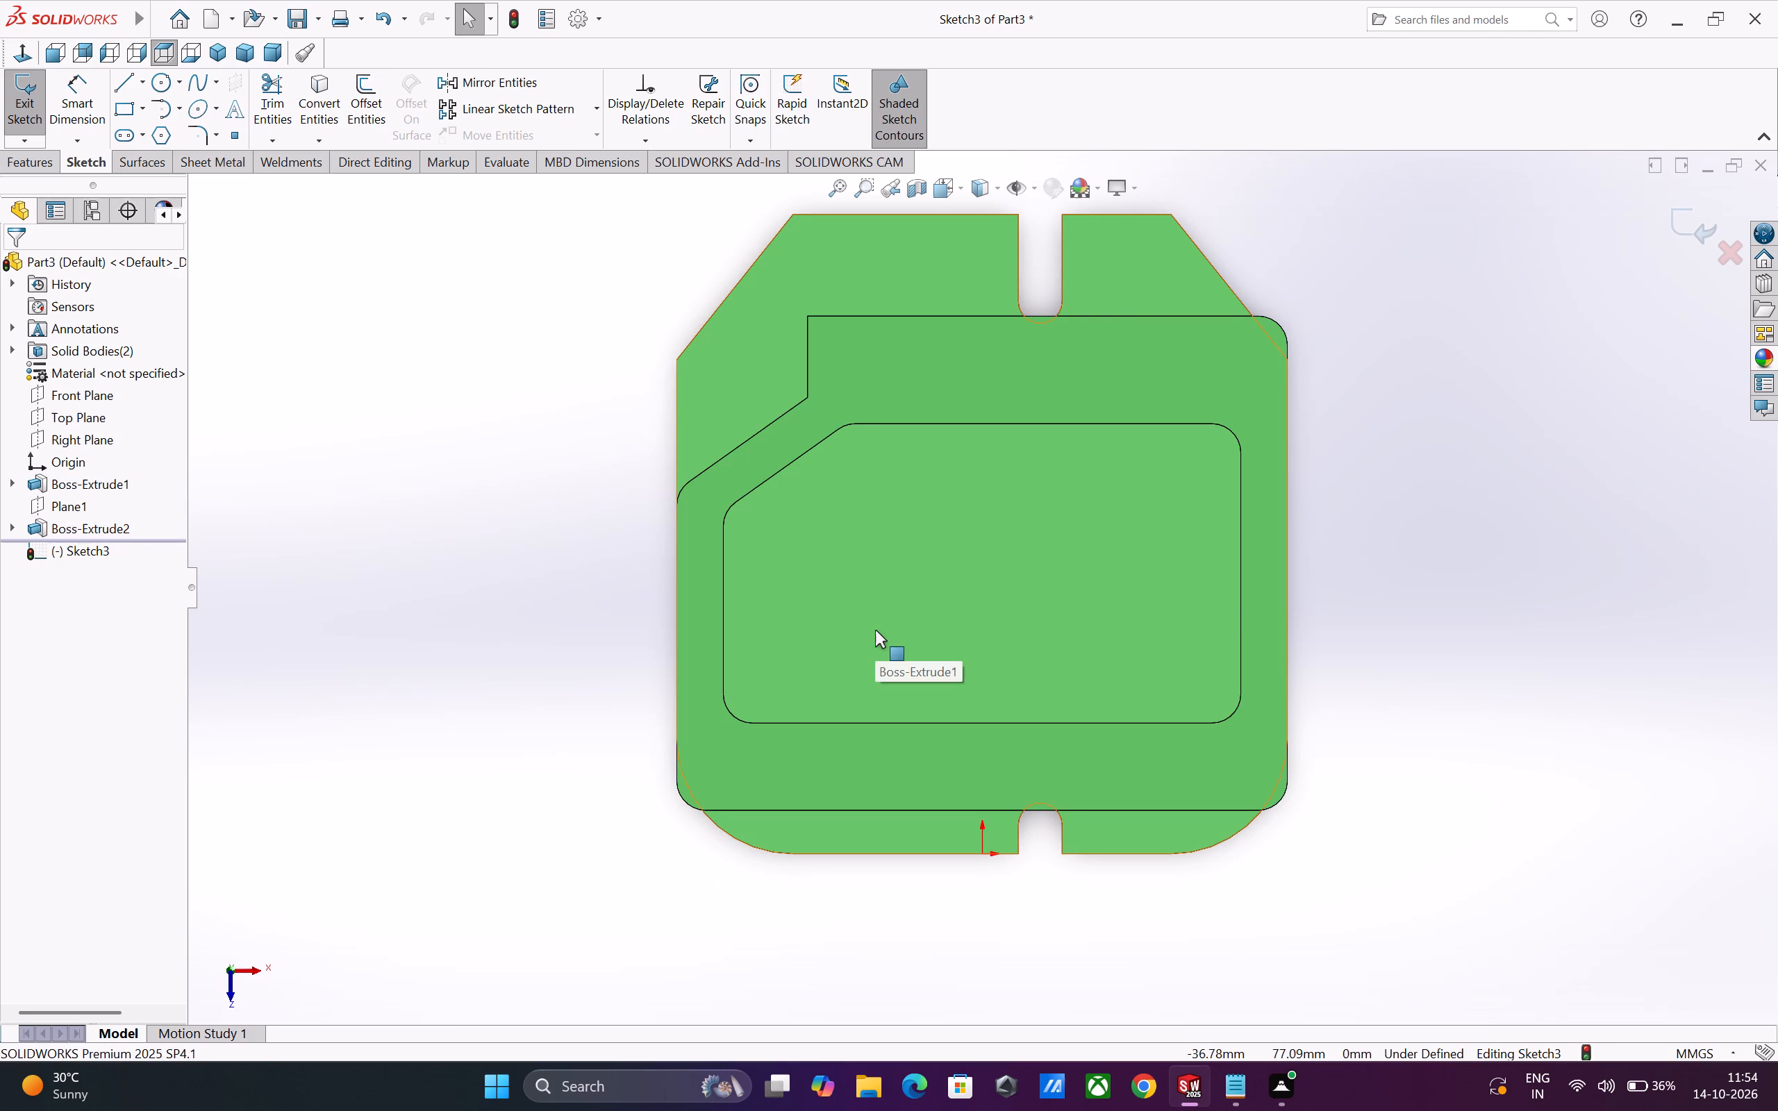
left_click(751, 489)
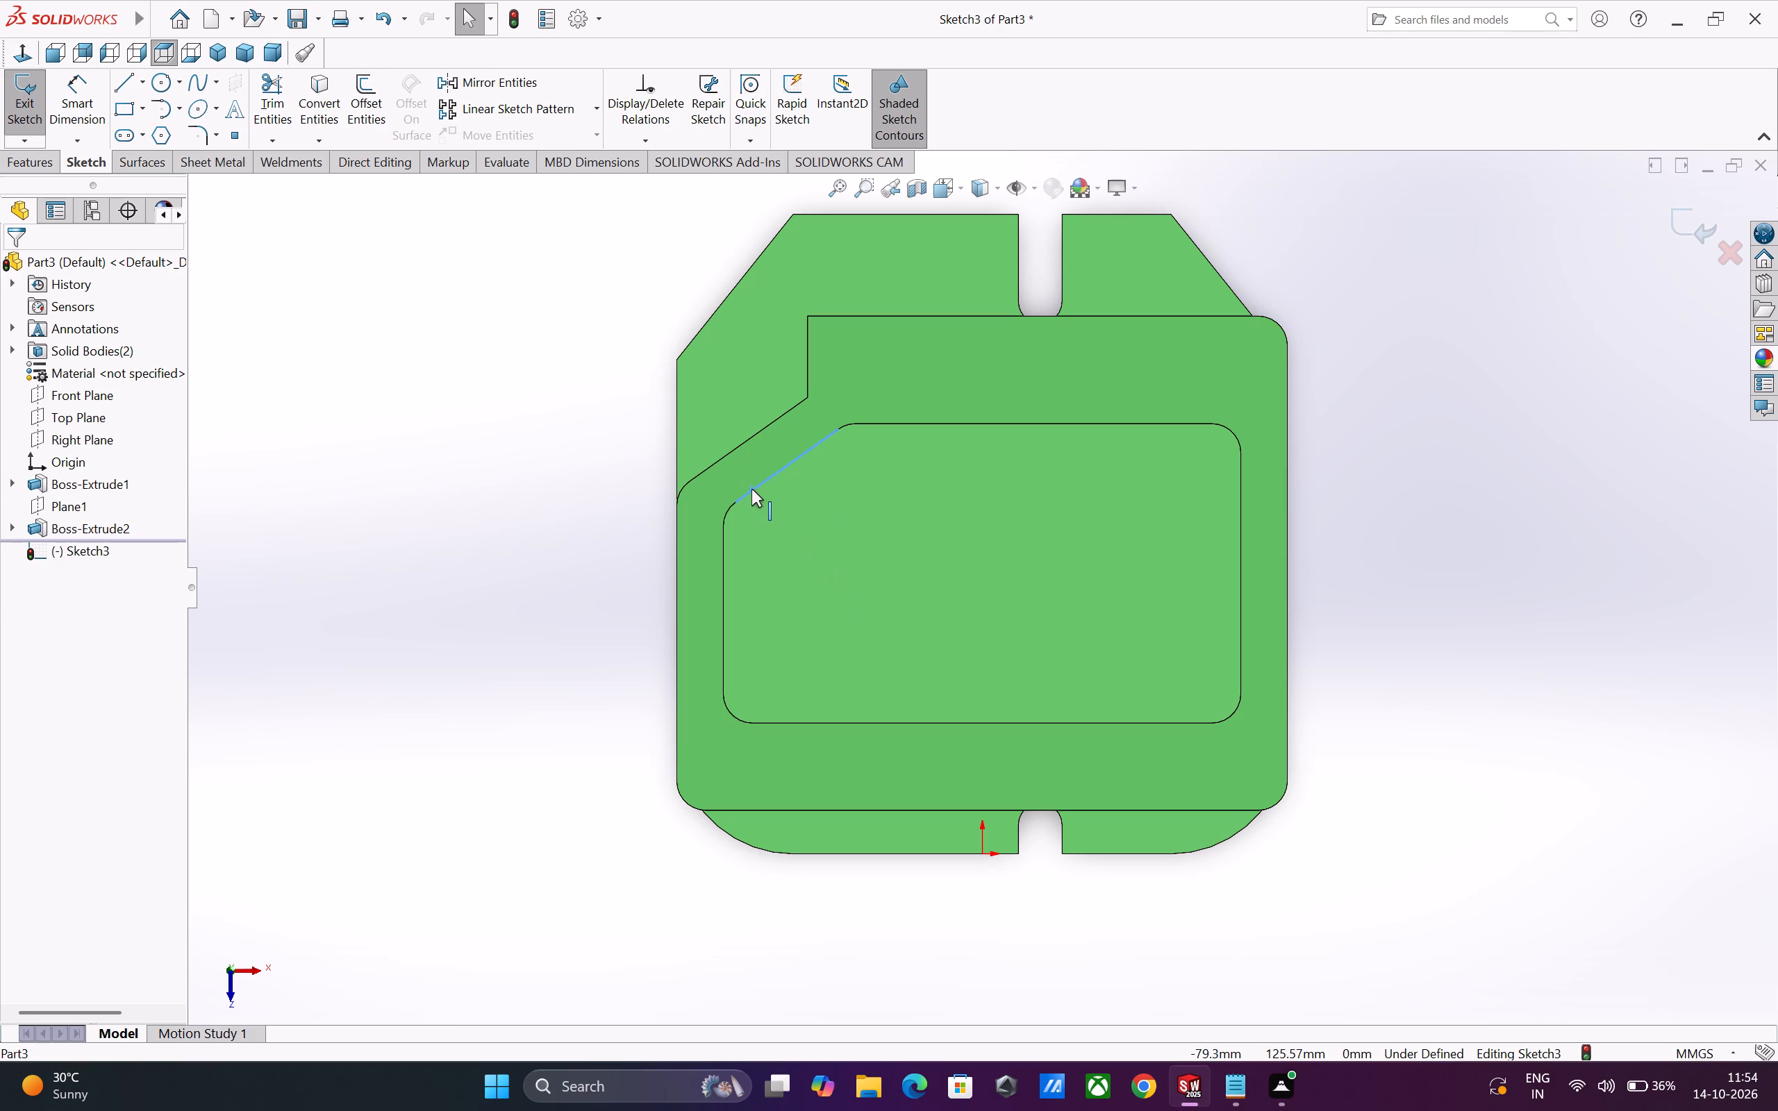
right_click(751, 489)
left_click(797, 531)
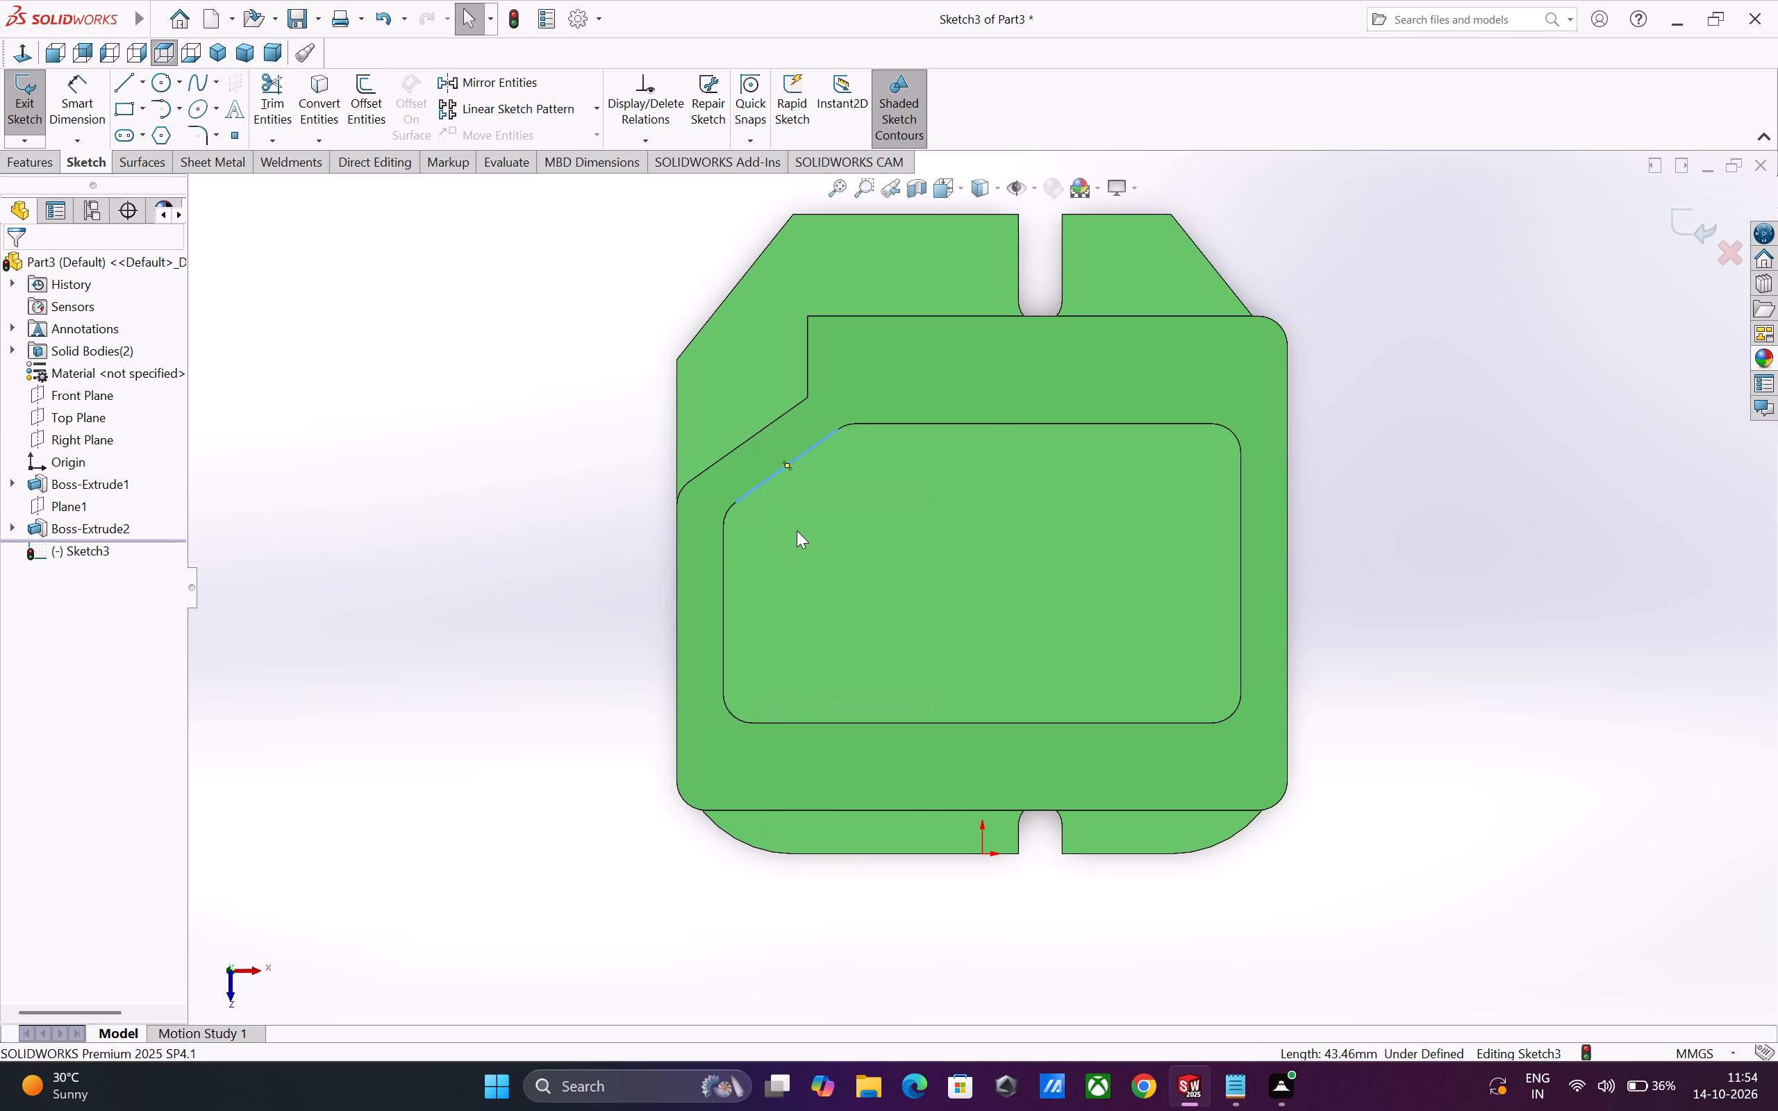
left_click(321, 117)
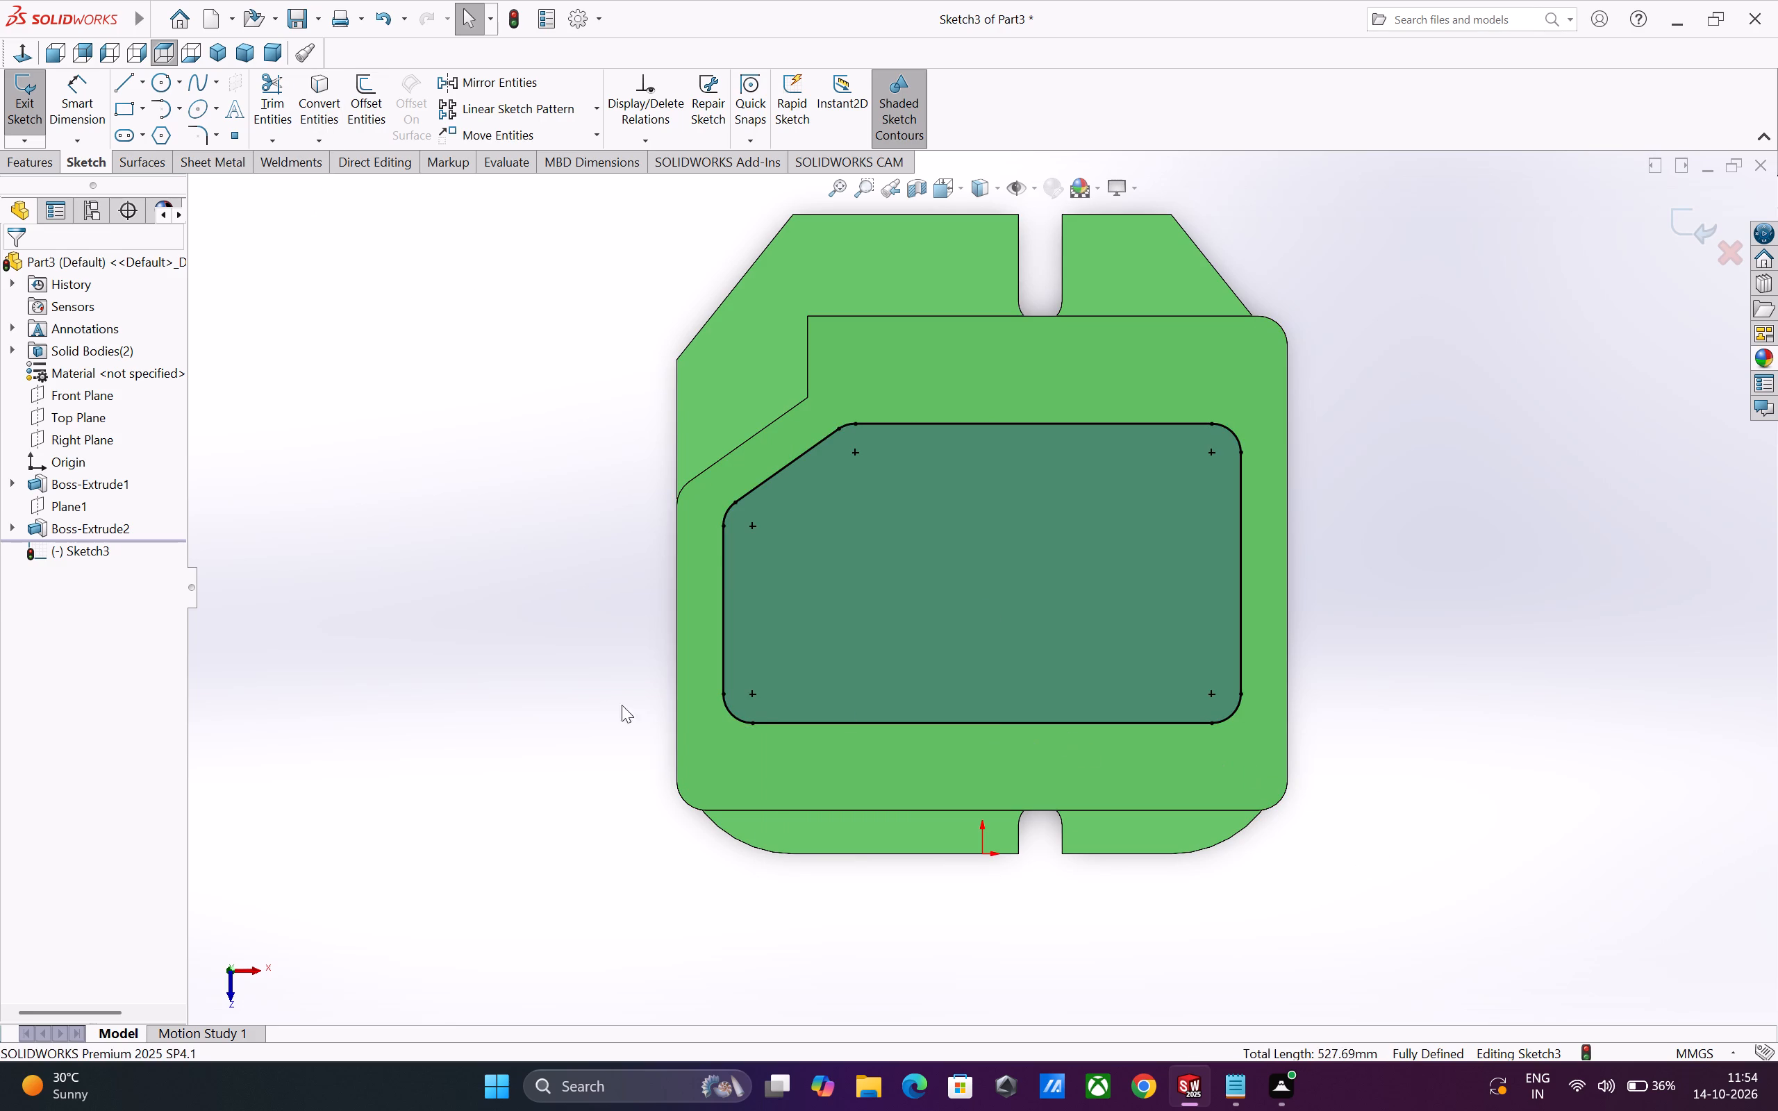
left_click(526, 707)
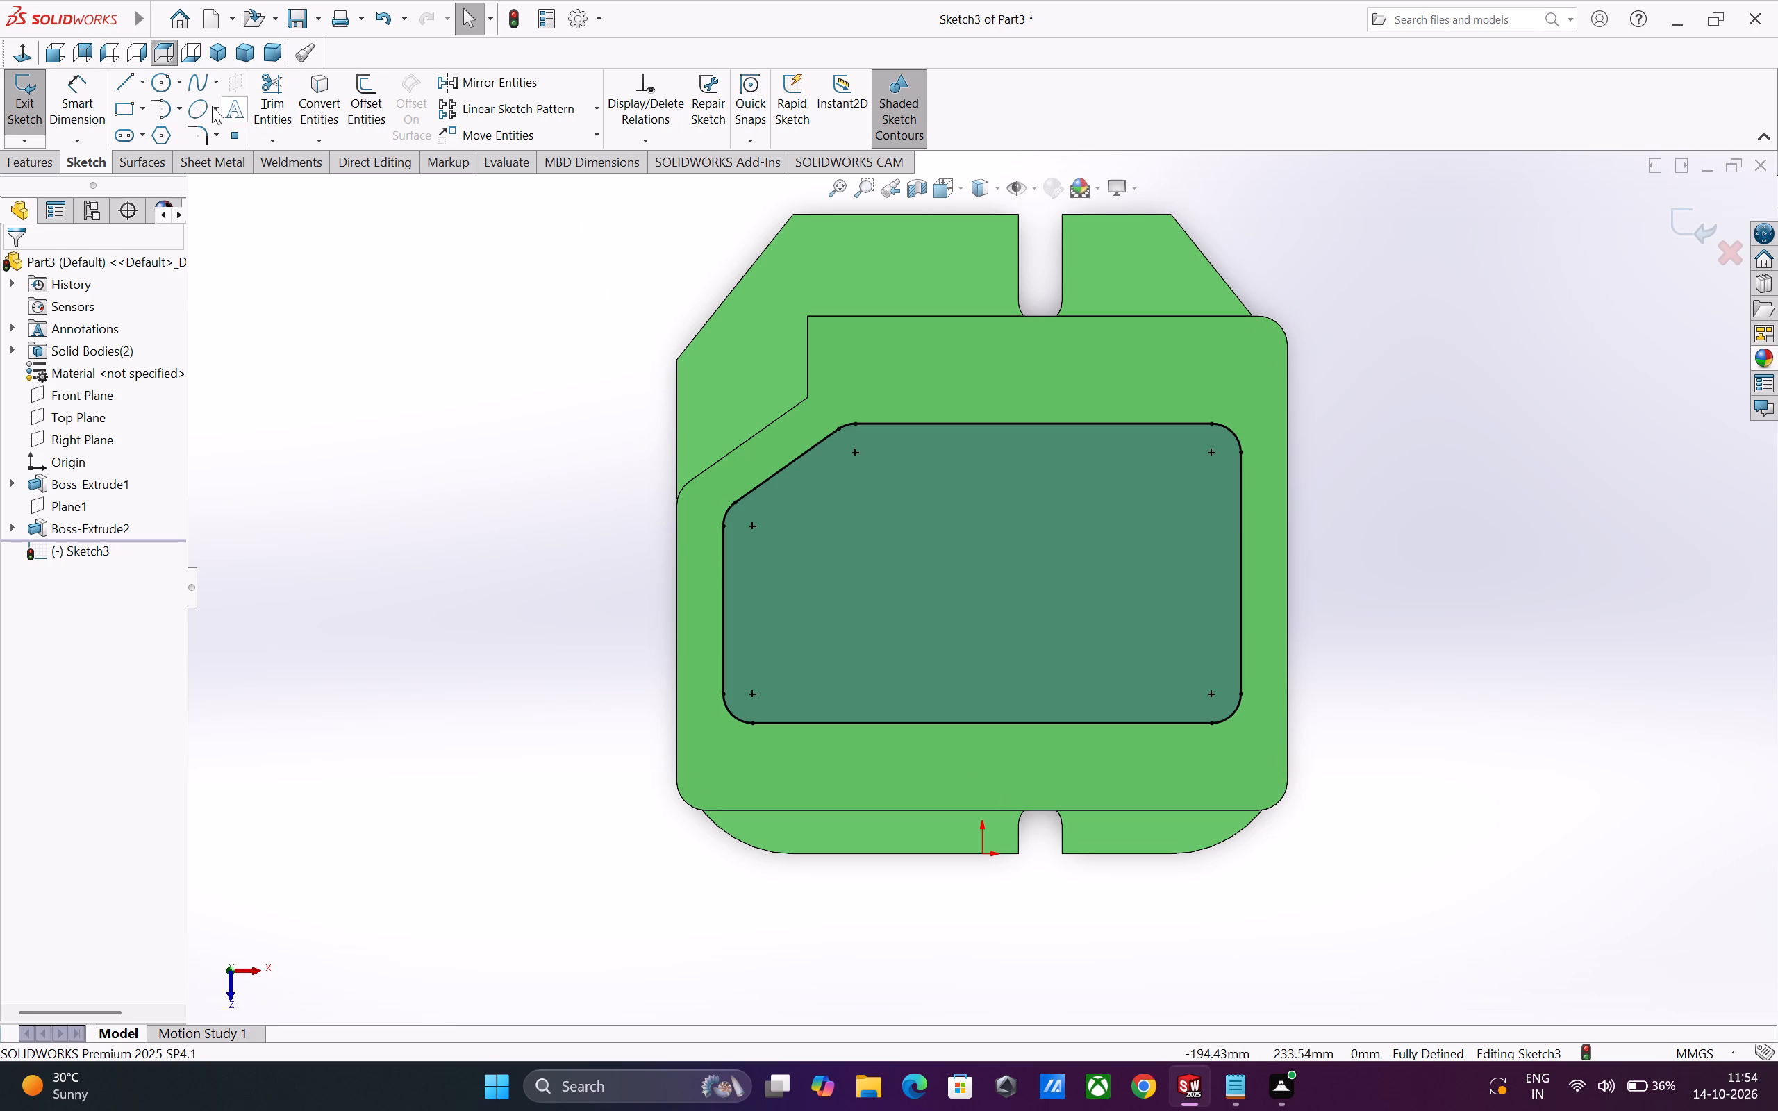
Sketch a 165 mm horizontal line above the cutout to the frame's stepped edge, then down it and about 47 mm along the sloped edge.
left_click(125, 87)
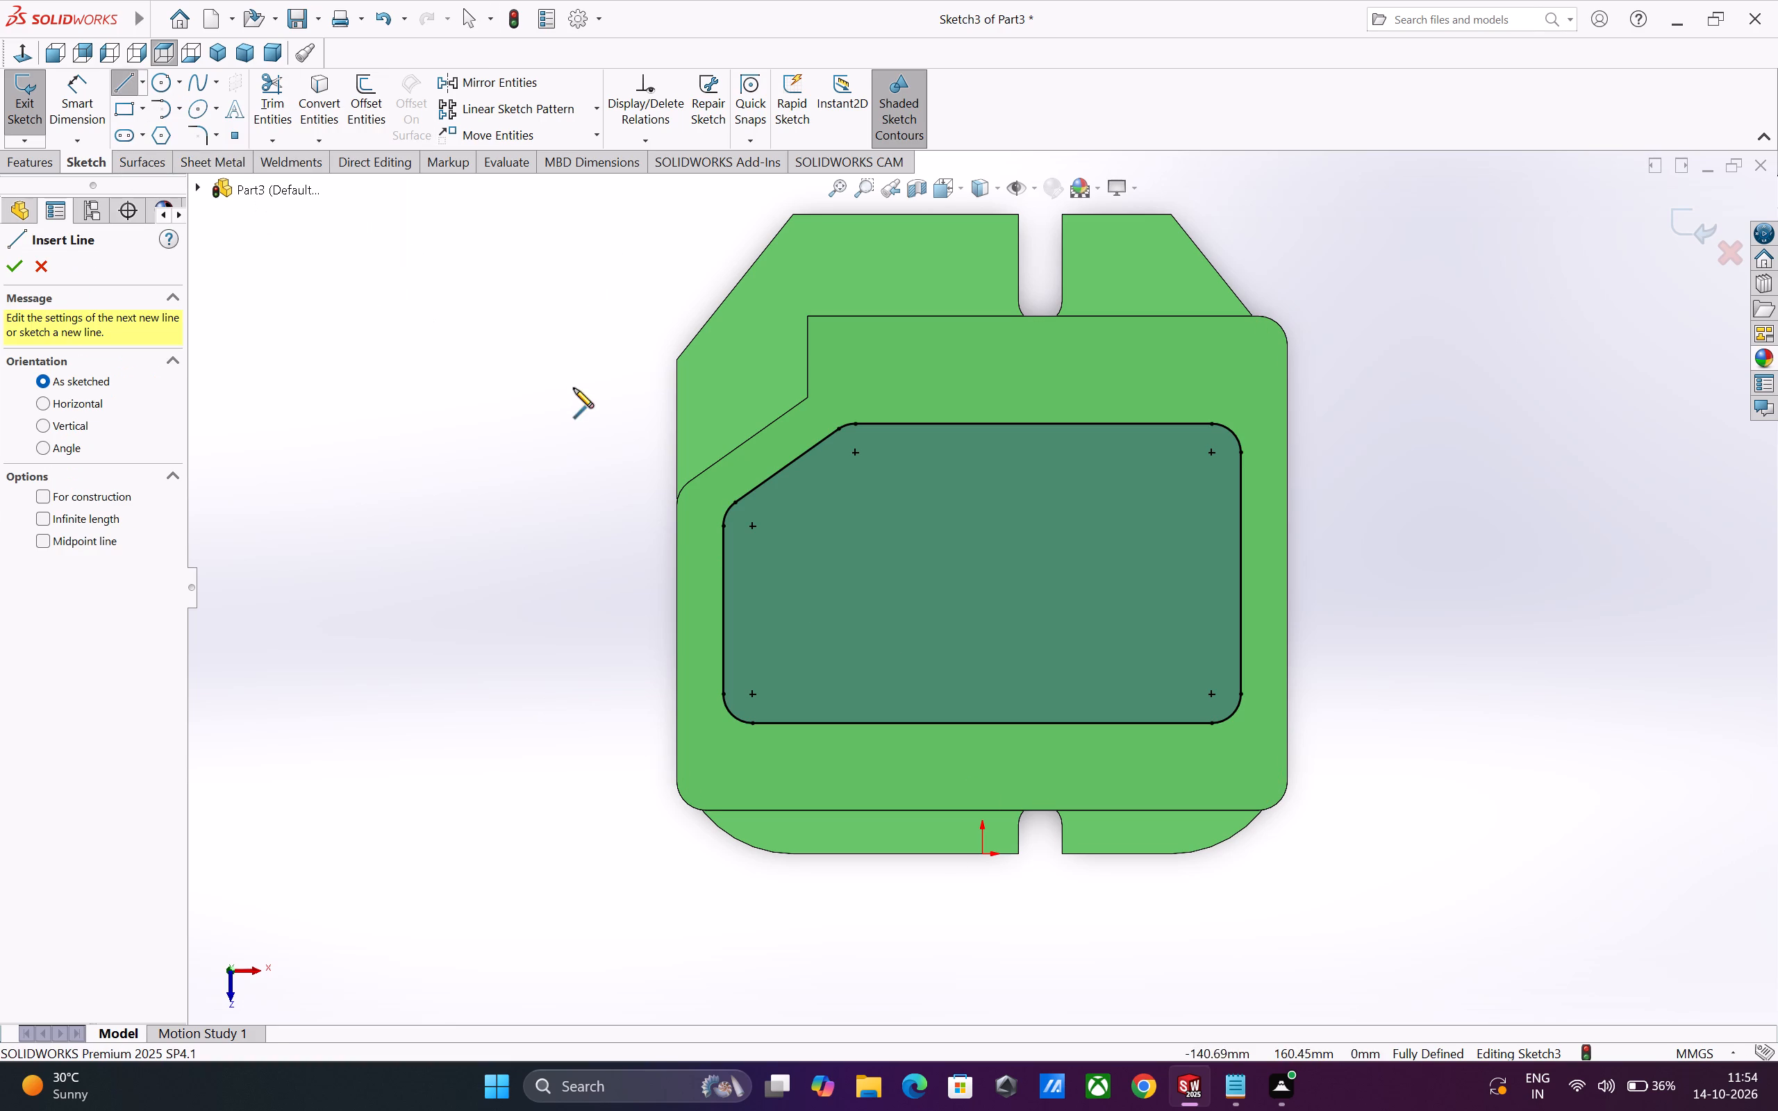
scroll(574, 390, "up", 2)
scroll(1303, 450, "down", 2)
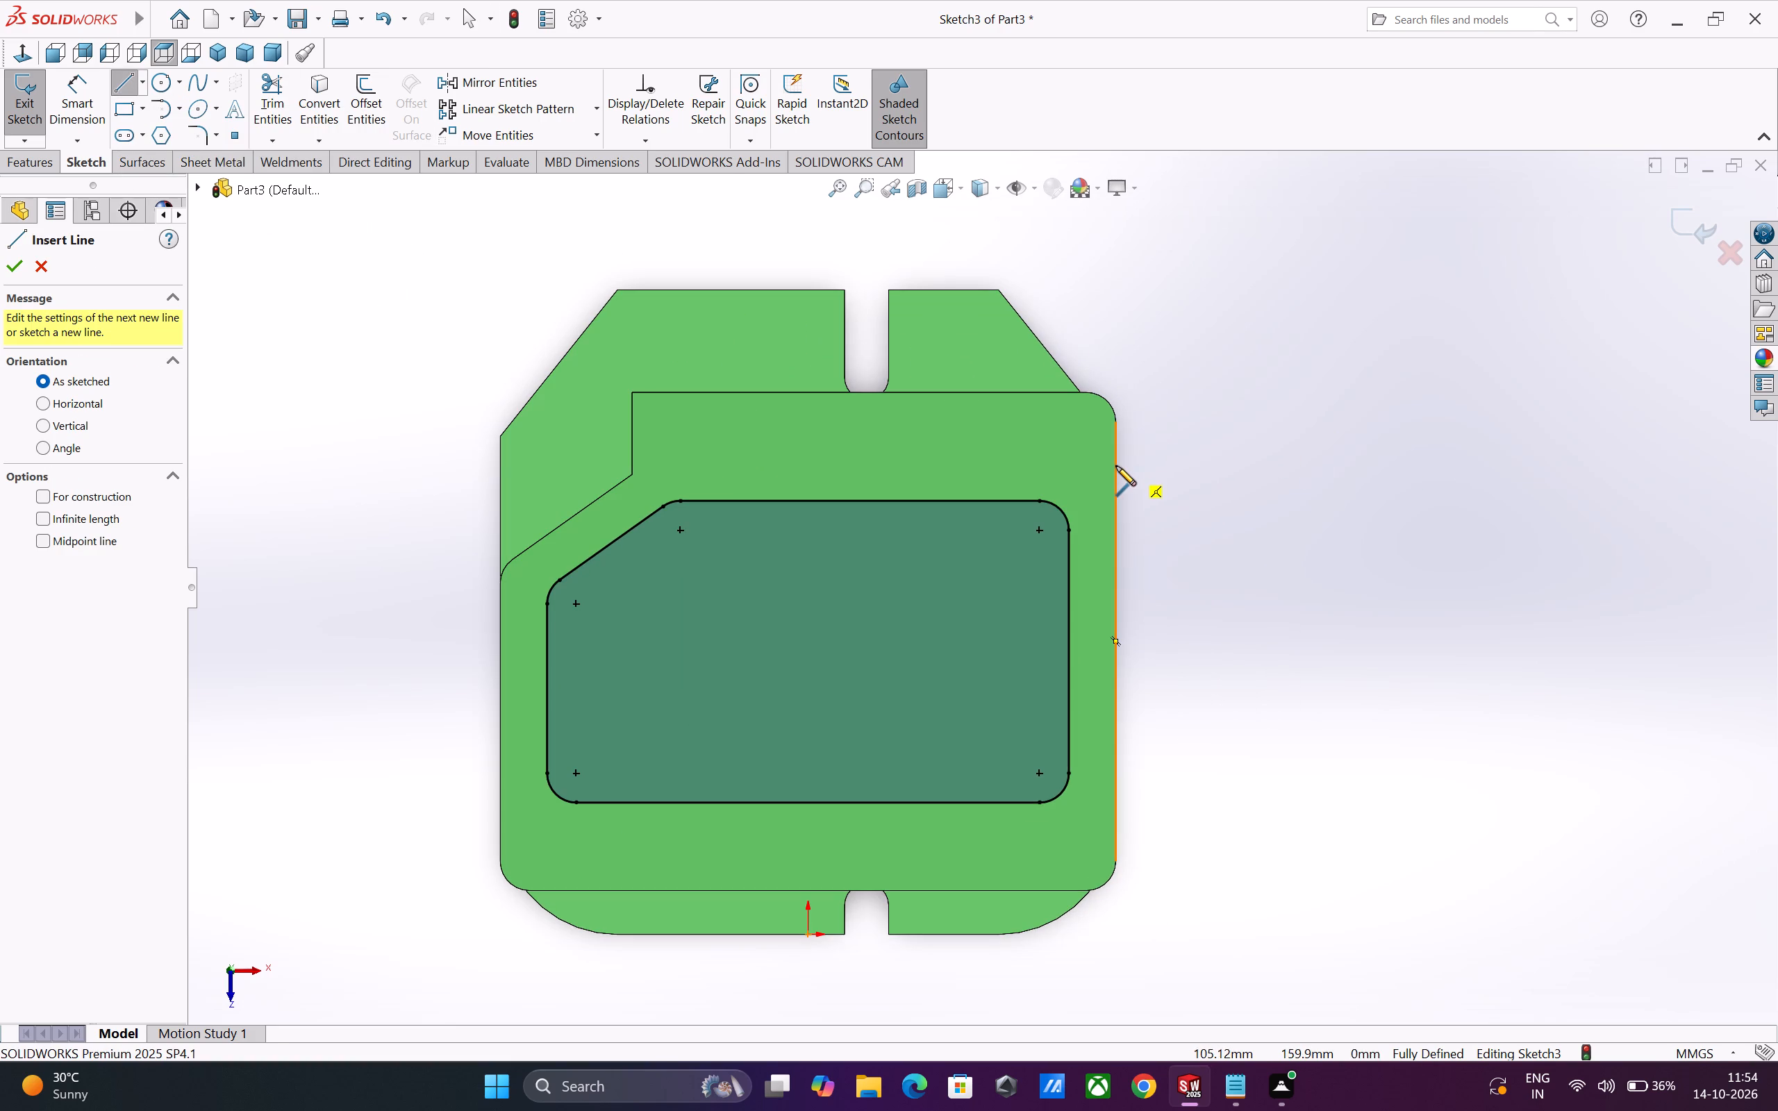
left_click(1116, 466)
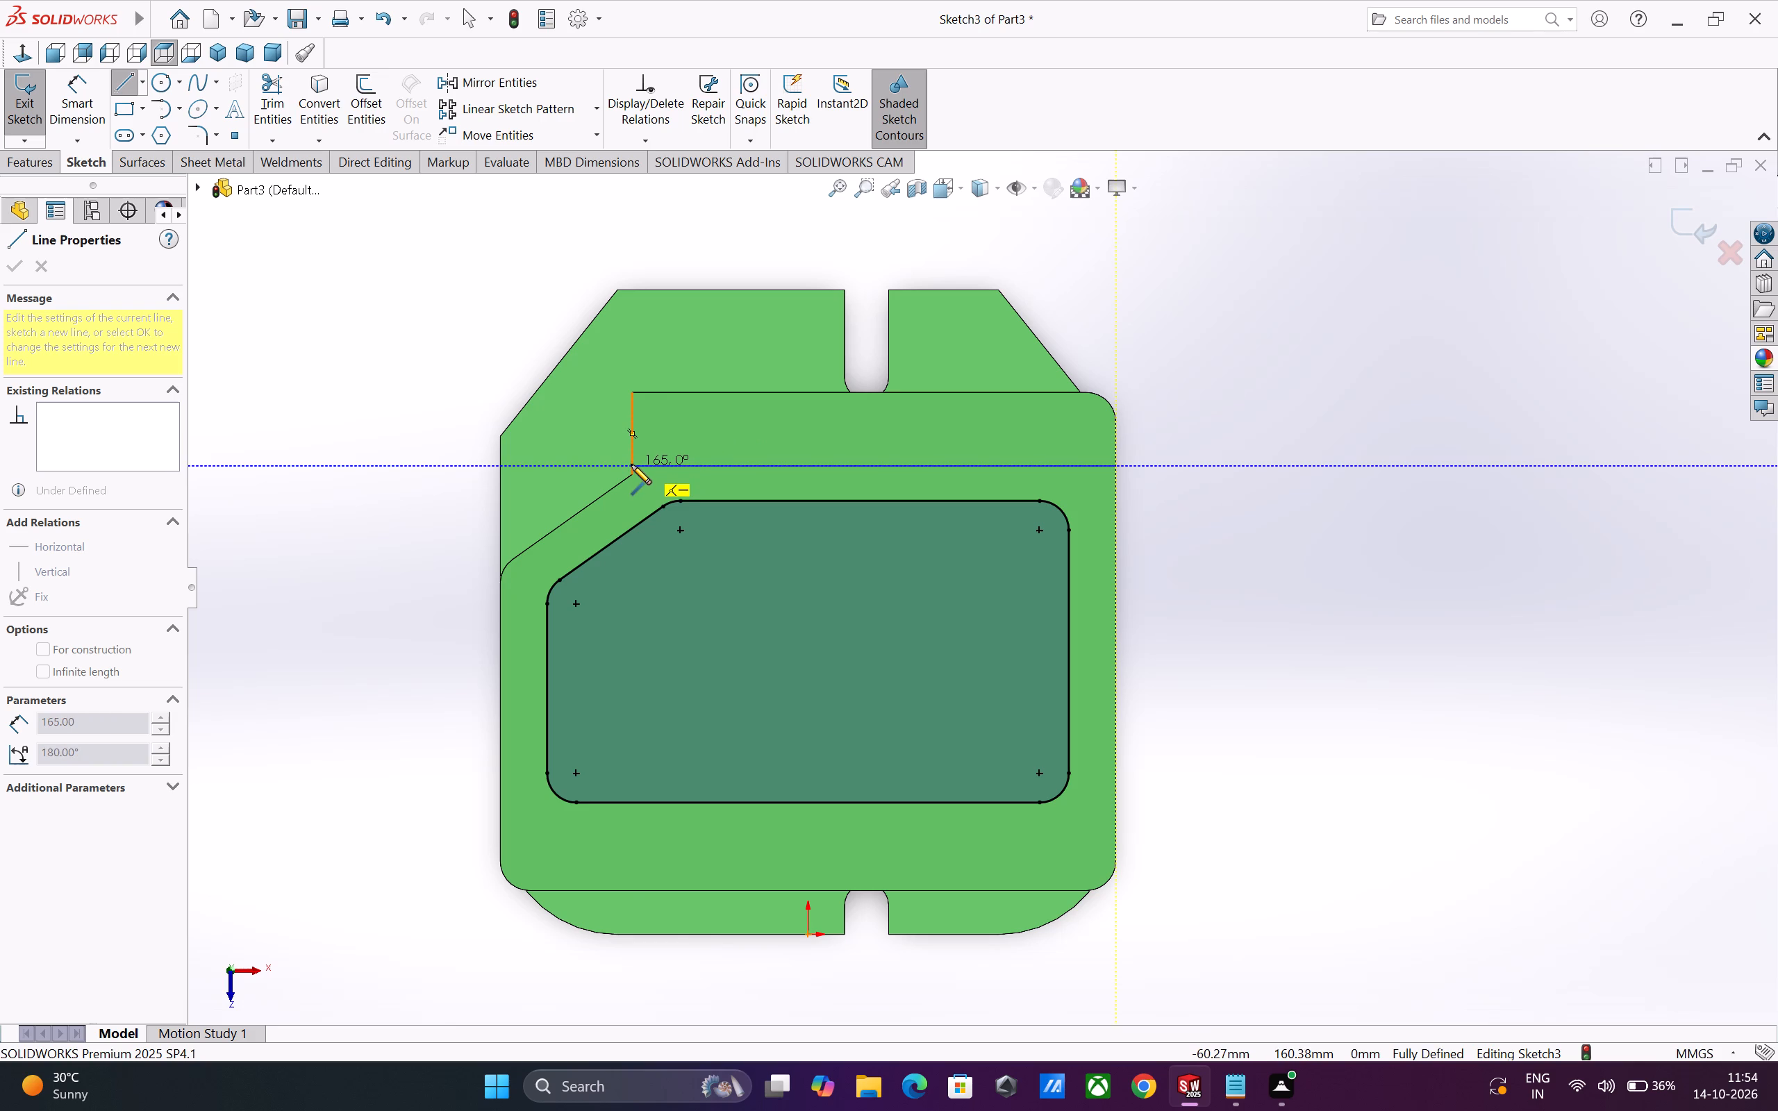
left_click(631, 465)
left_click(631, 476)
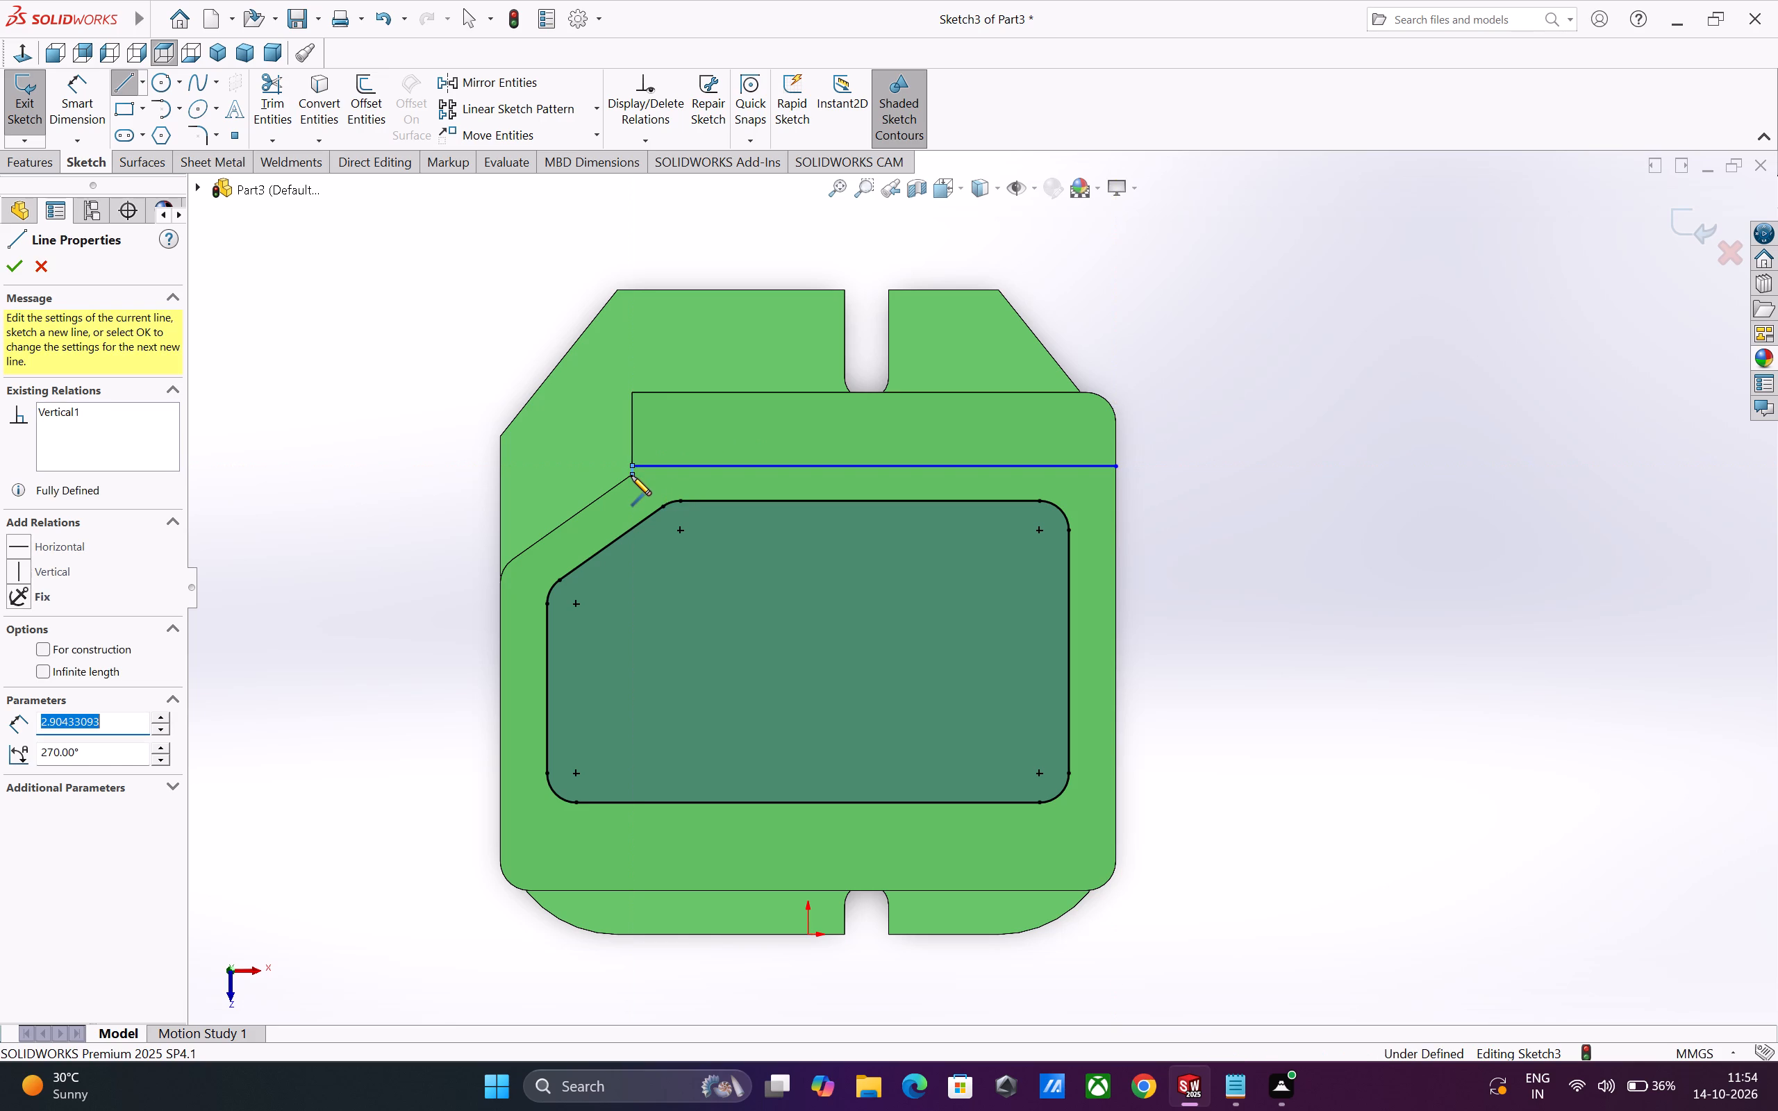
left_click(518, 555)
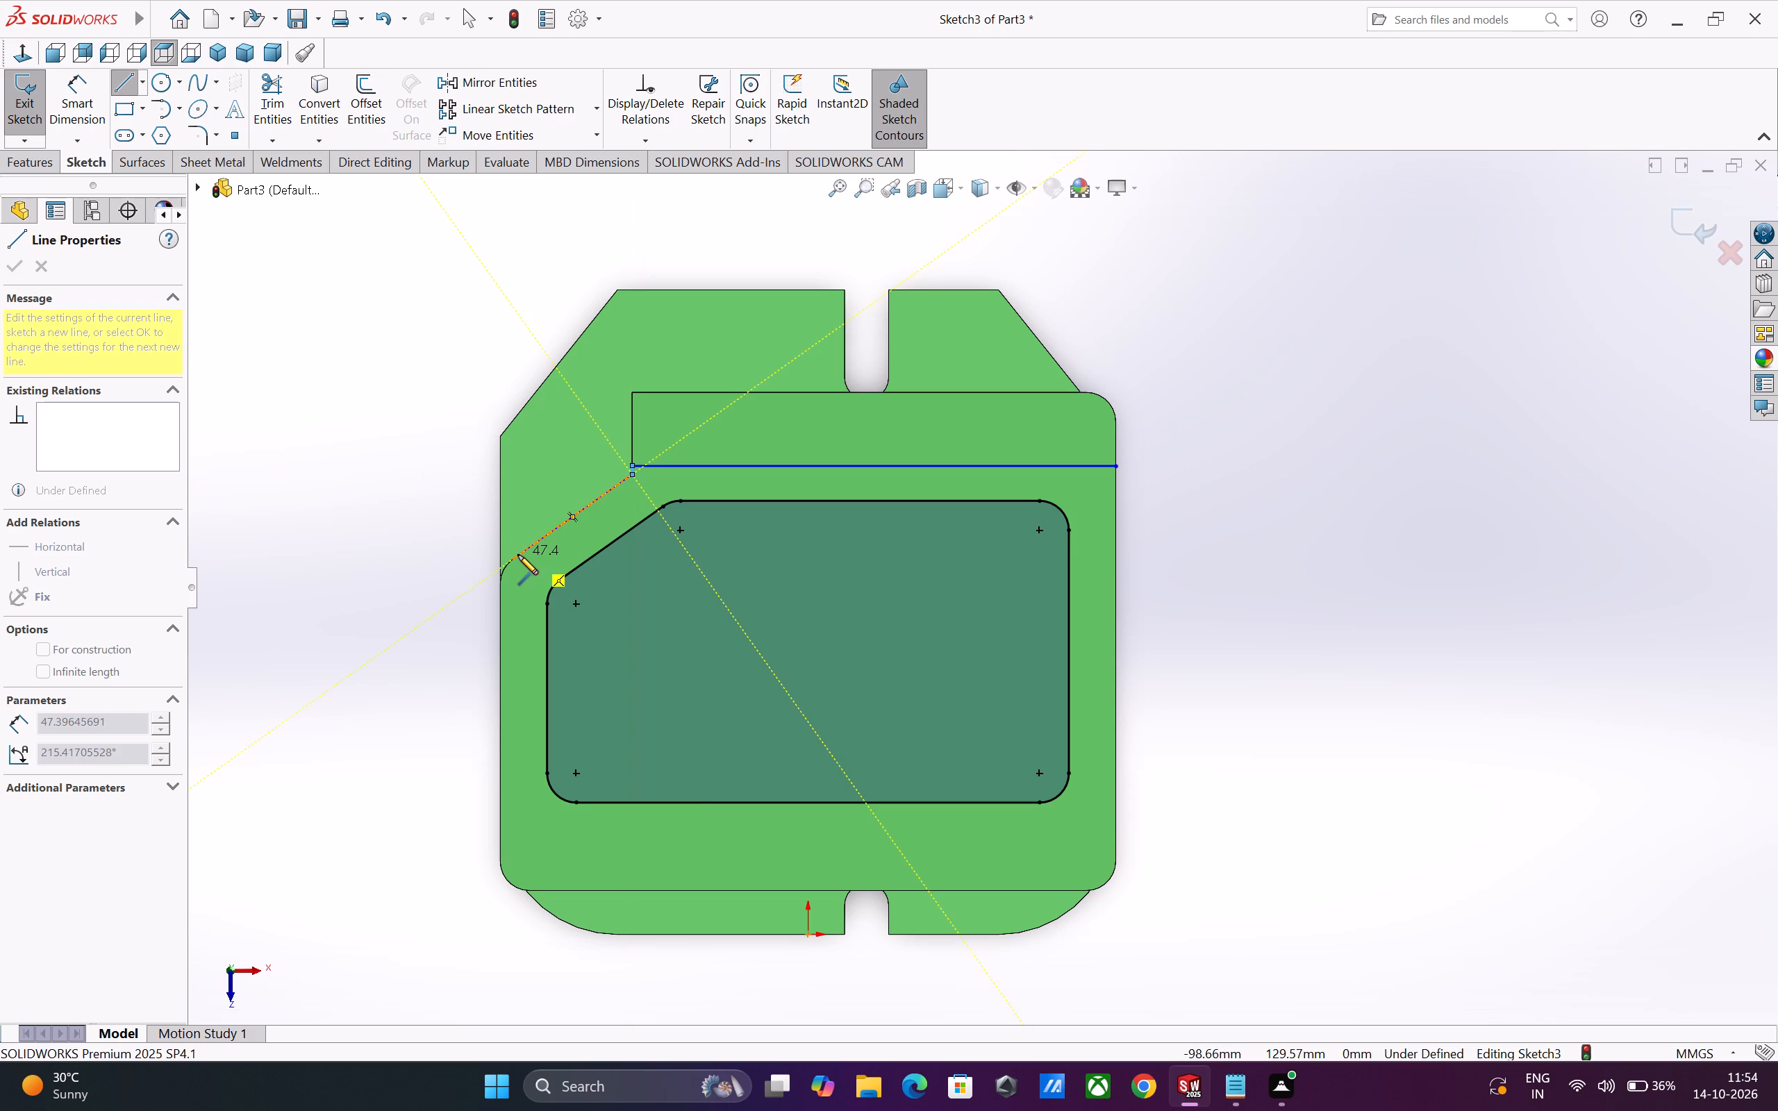
key("Escape")
Convert the frame's rounded corner below the outer sloped edge and its two long vertical outer edges into sketch entities.
scroll(548, 618, "up", 2)
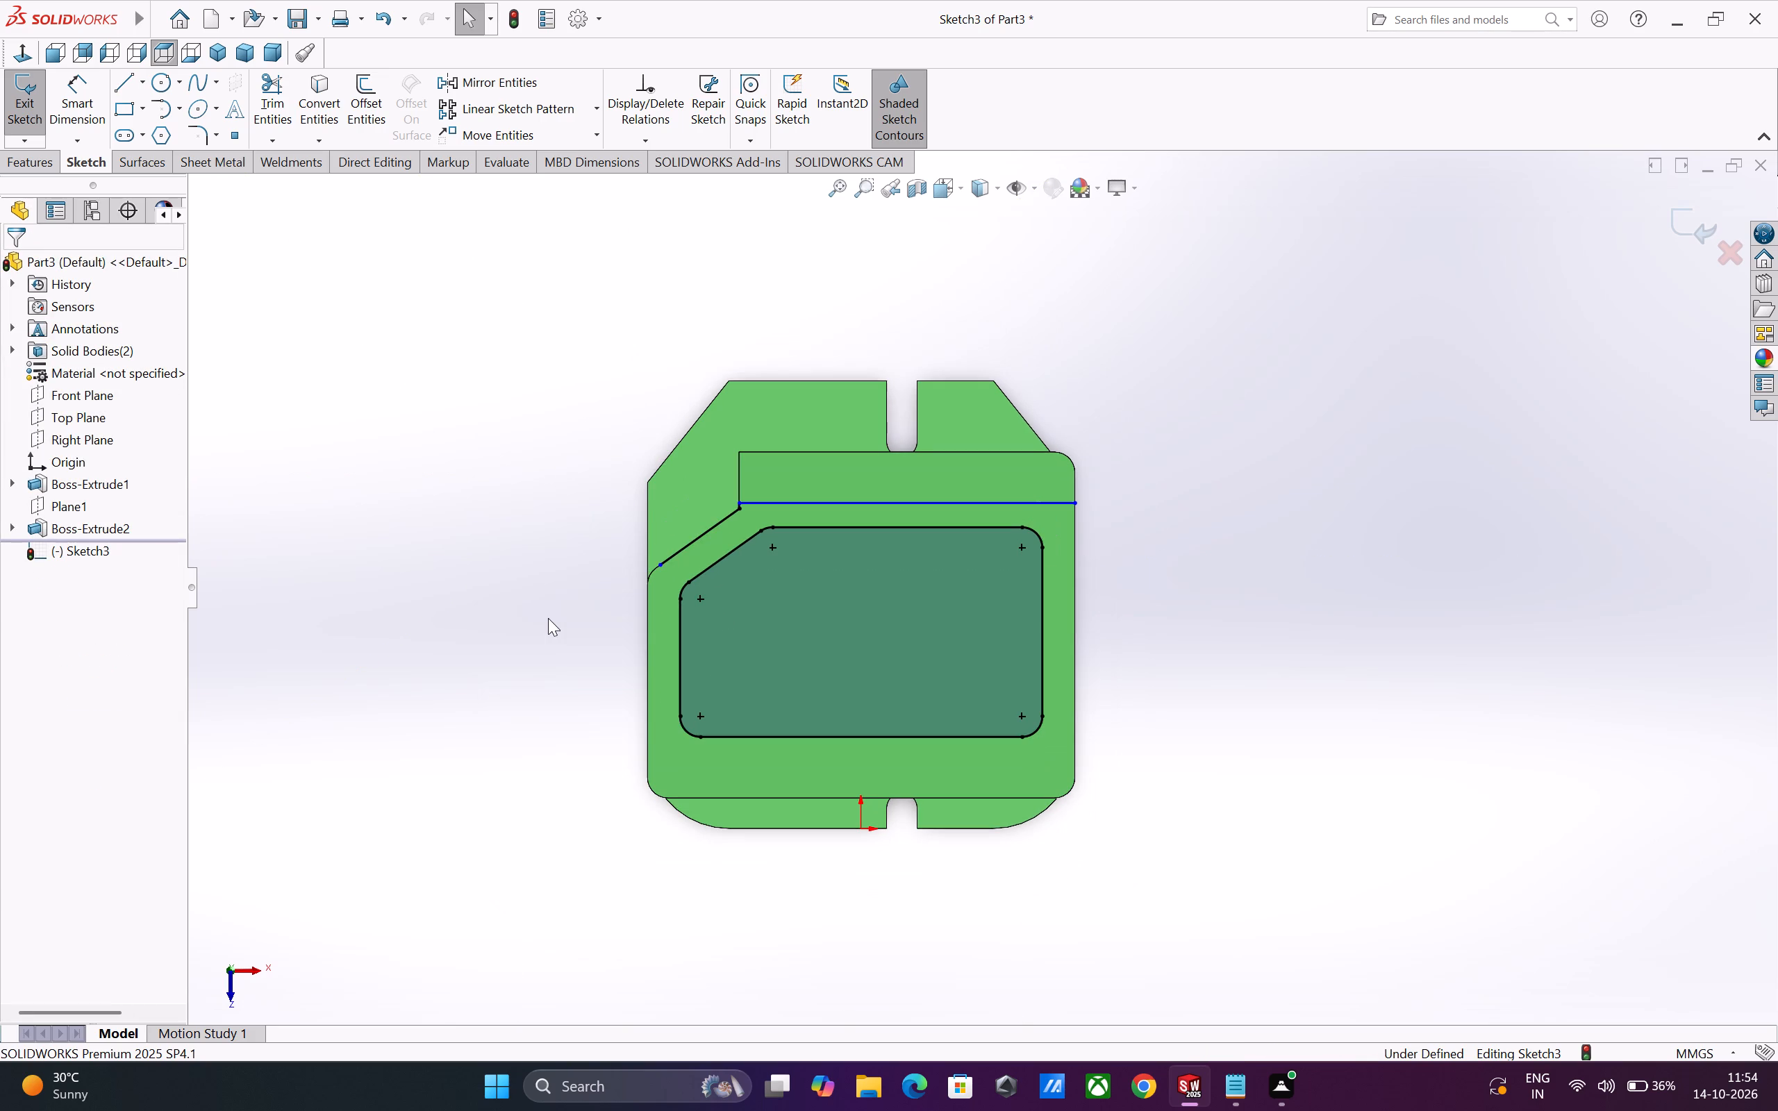
left_click(319, 94)
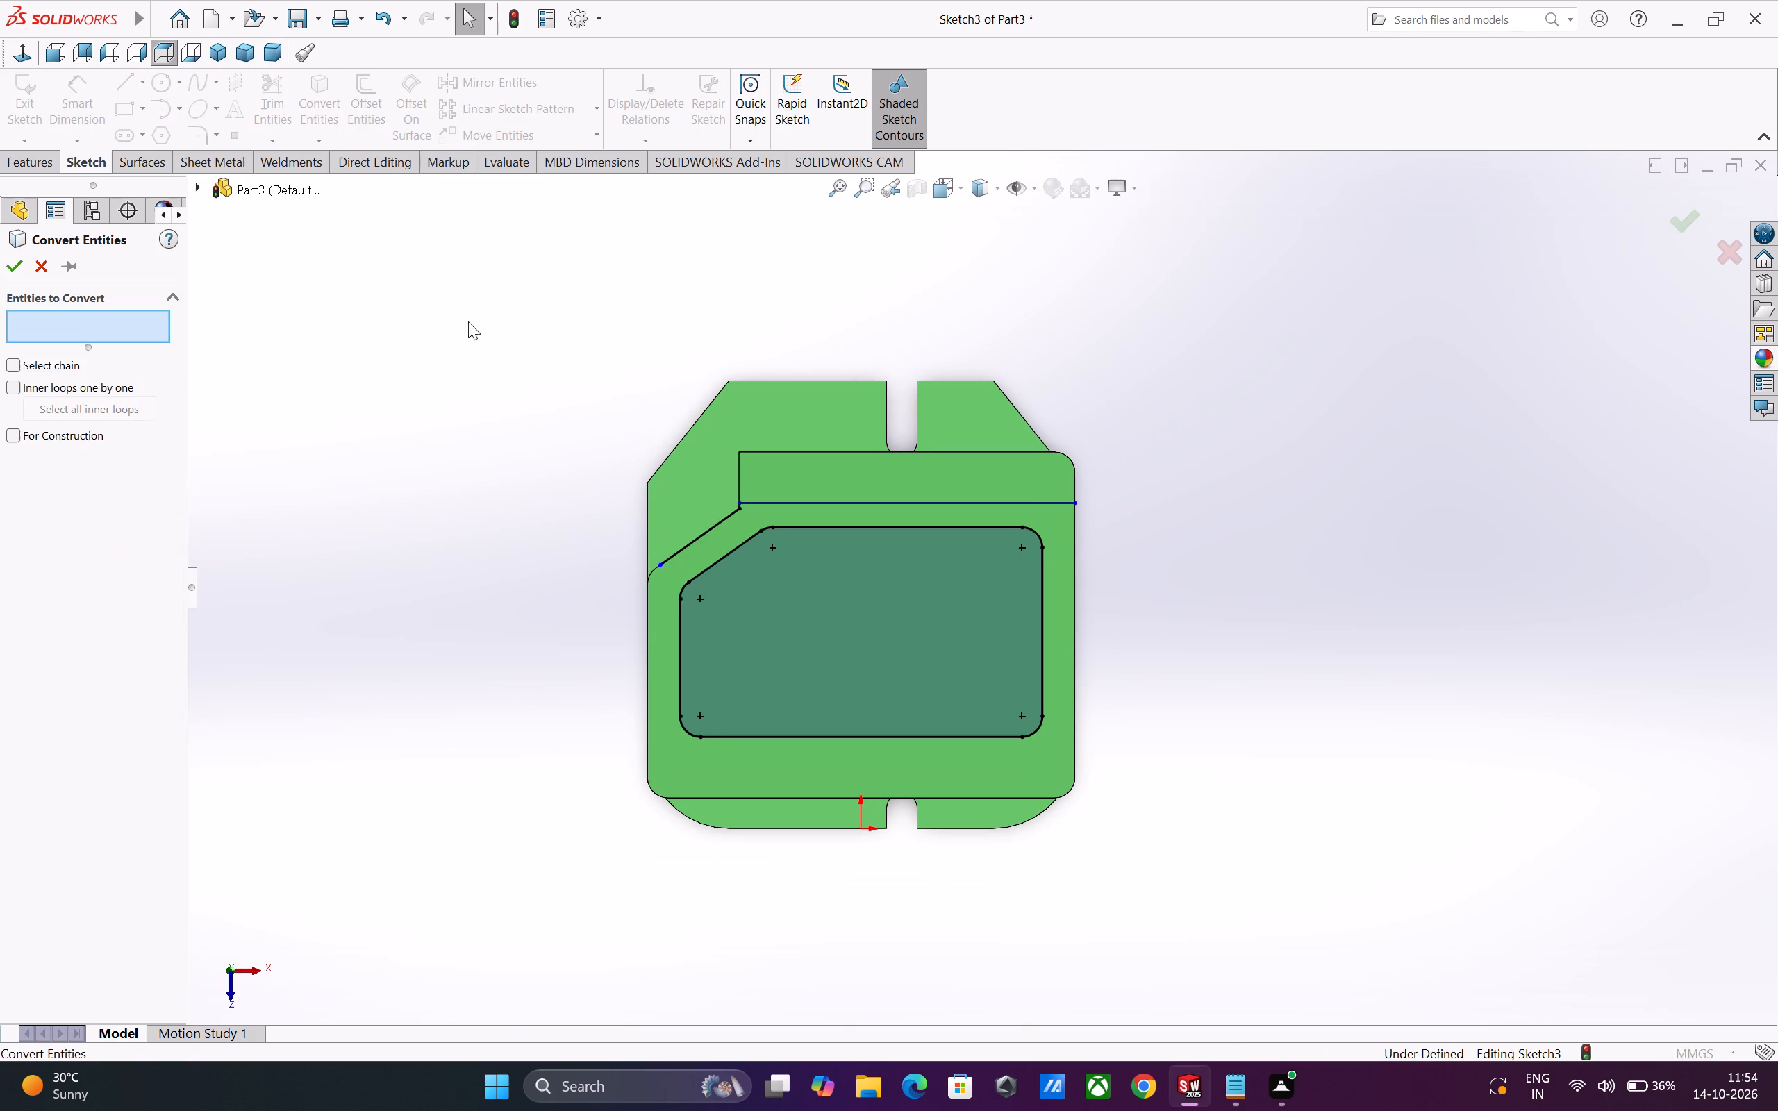
left_click(653, 574)
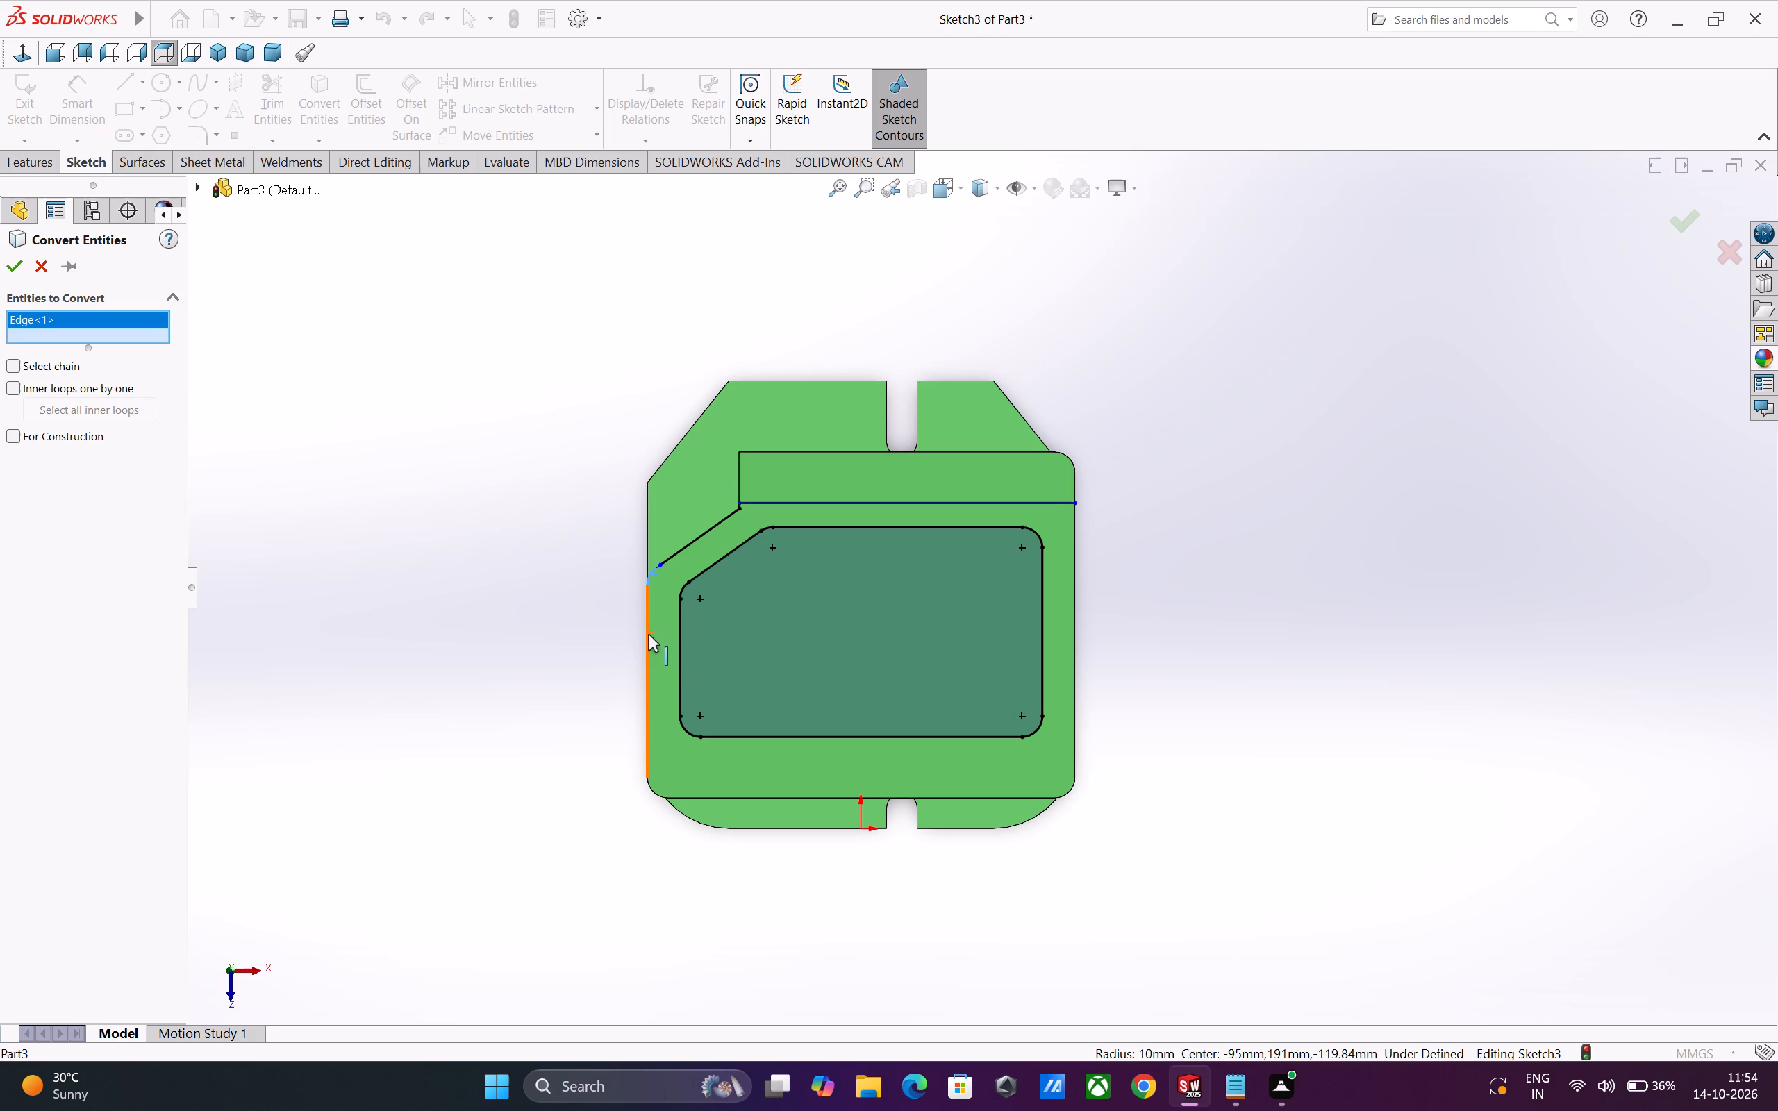
left_click(648, 634)
scroll(701, 725, "up", 2)
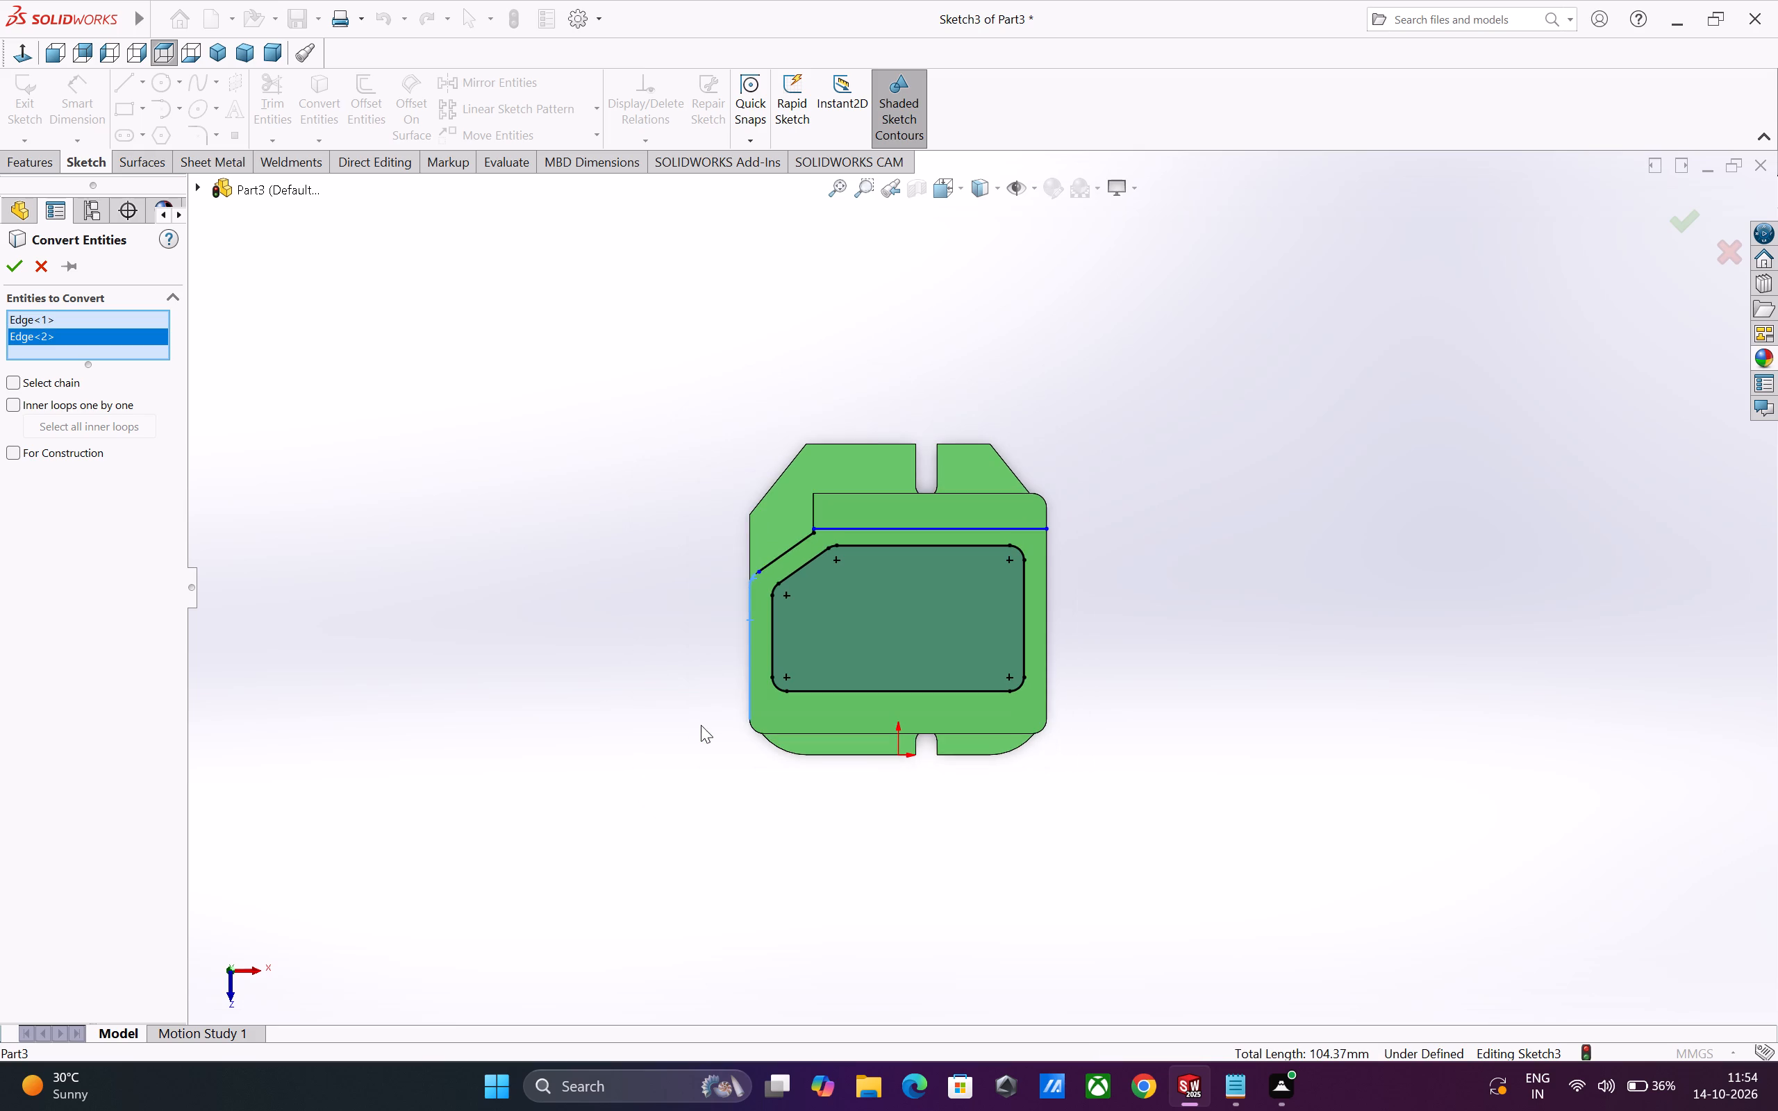
left_click(1046, 651)
scroll(1064, 662, "up", 2)
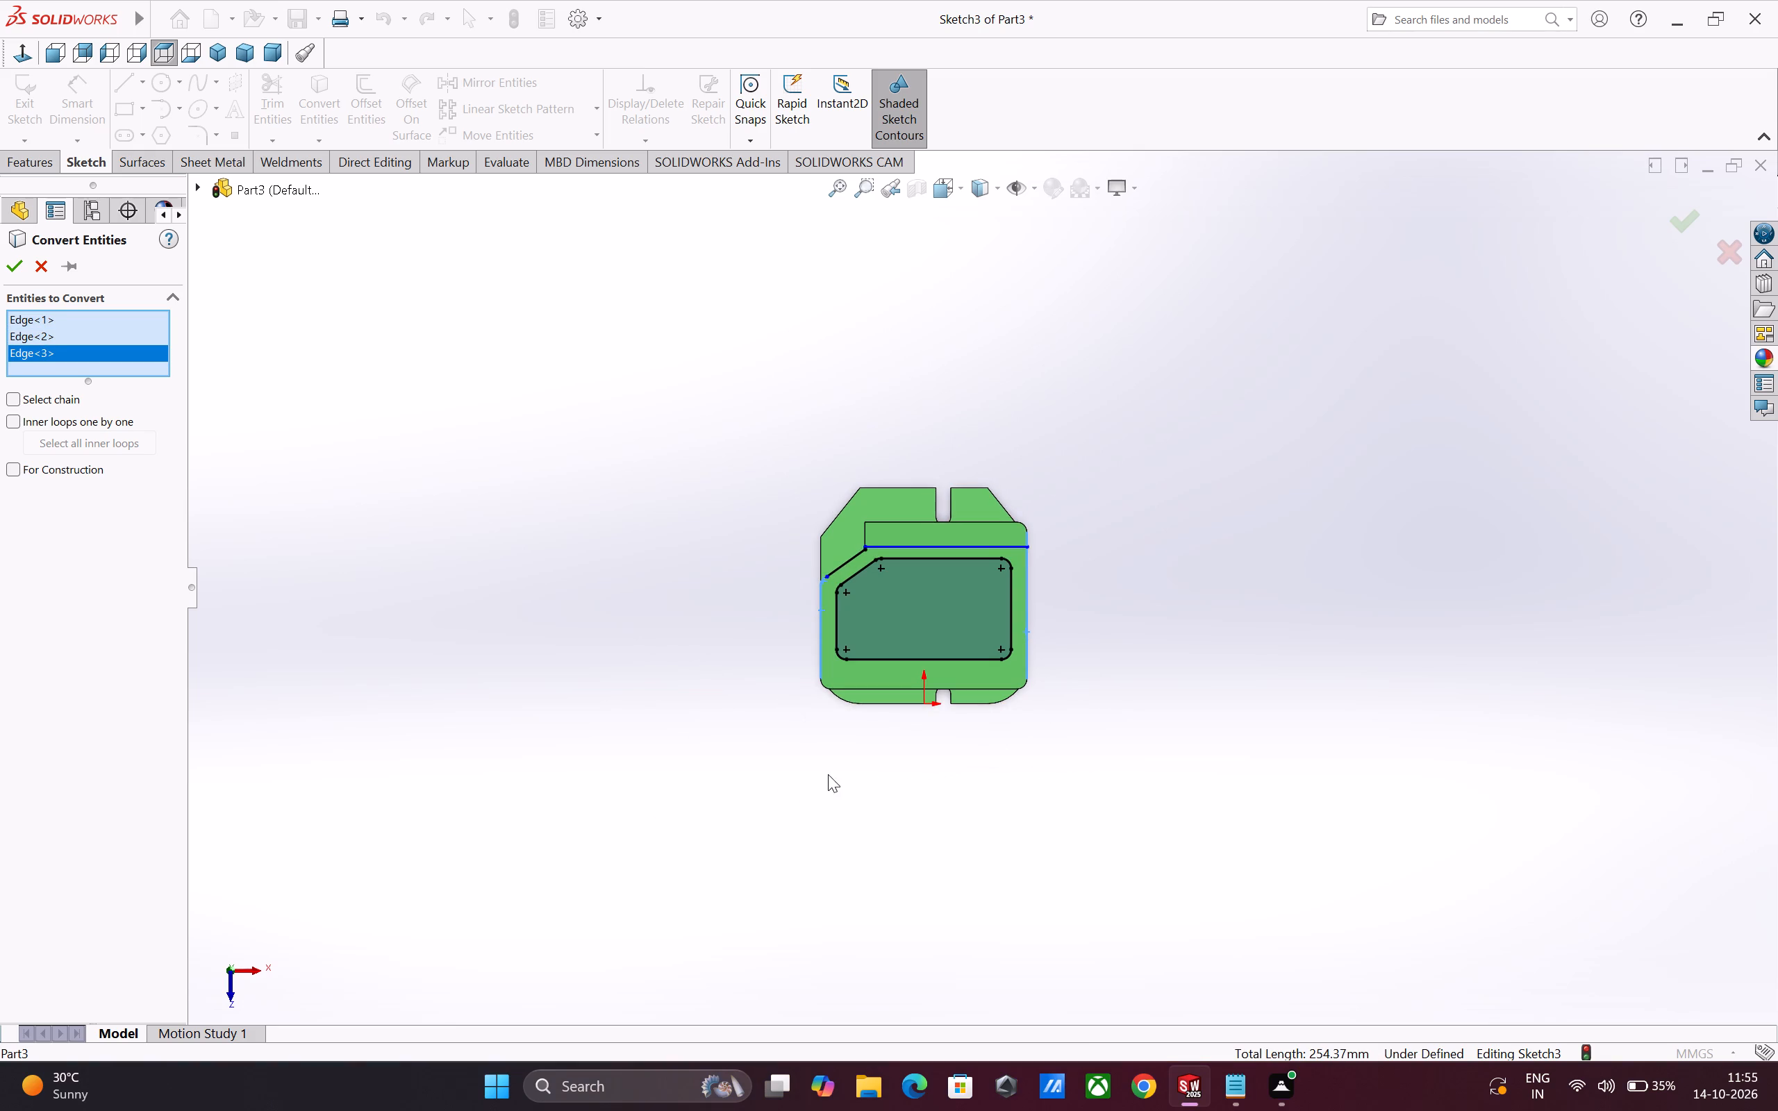
scroll(817, 670, "down", 4)
scroll(1138, 730, "down", 1)
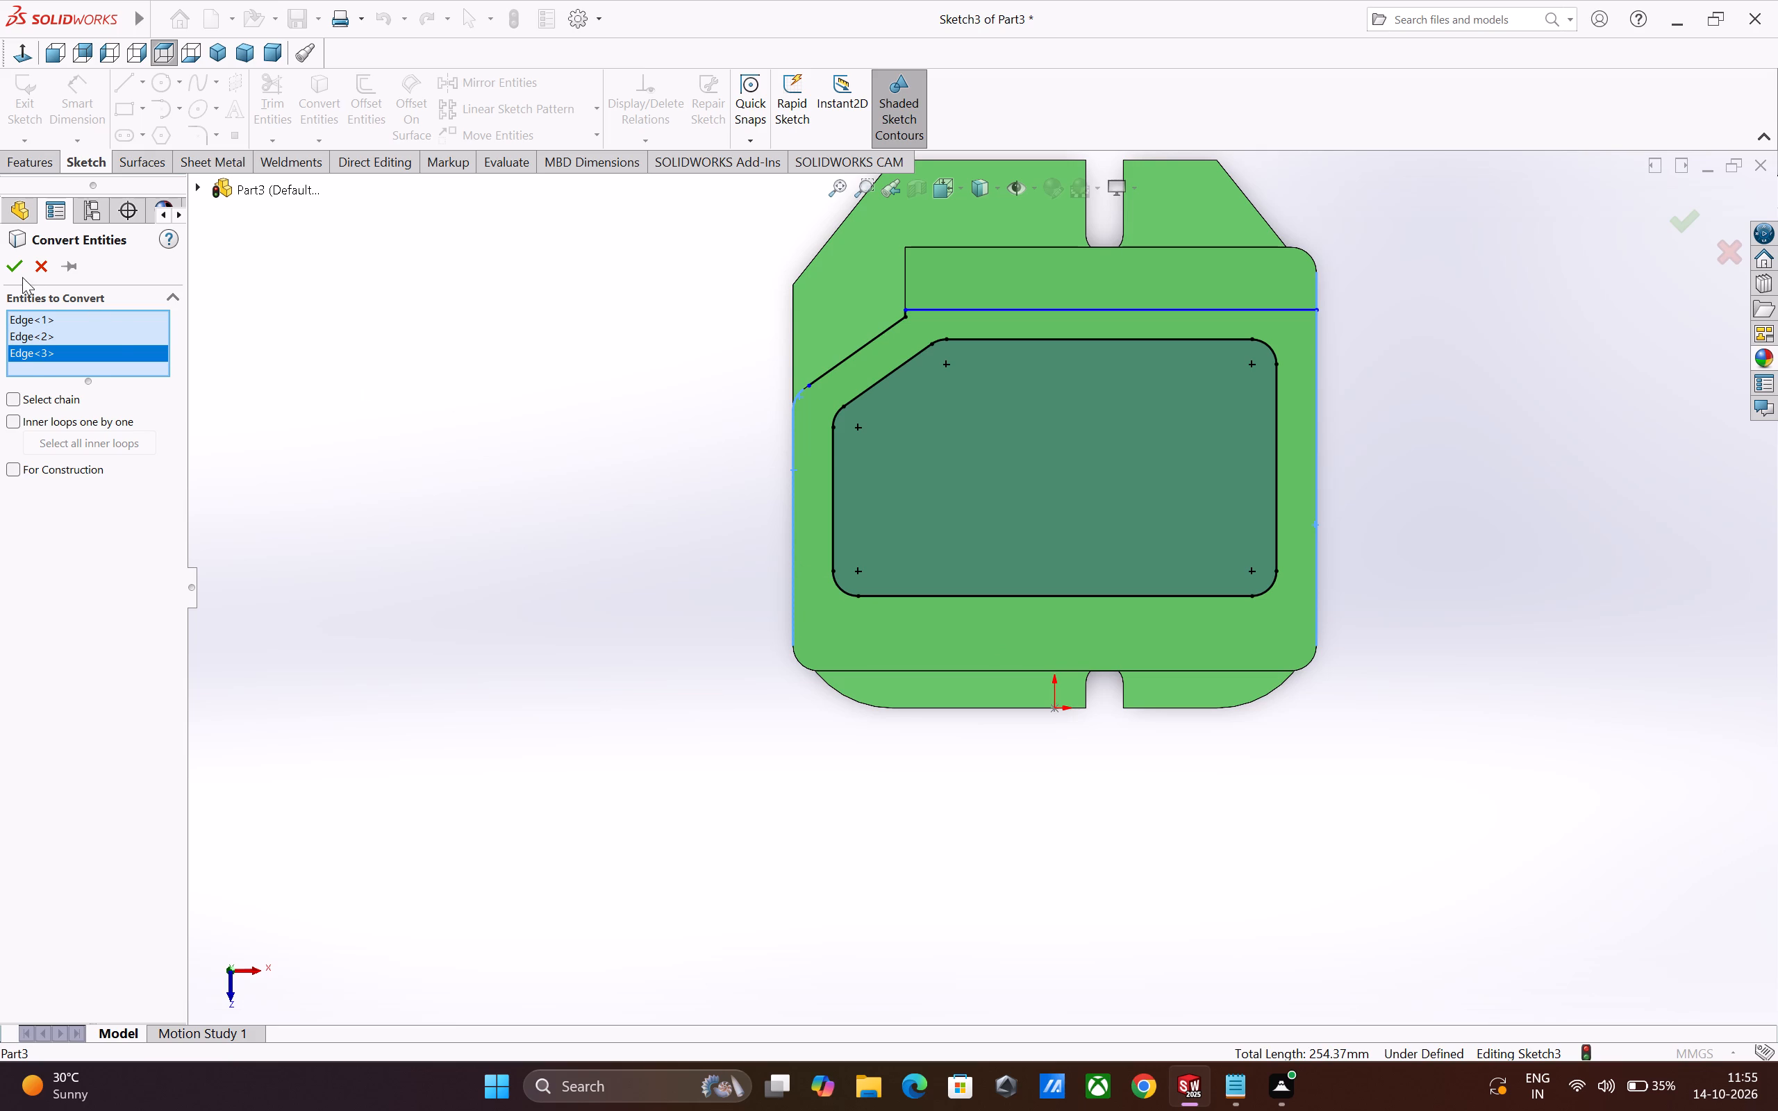
left_click(19, 274)
Extend the outer sloped sketch line to meet the converted rounded-corner arc.
scroll(1059, 626, "up", 3)
scroll(903, 467, "down", 2)
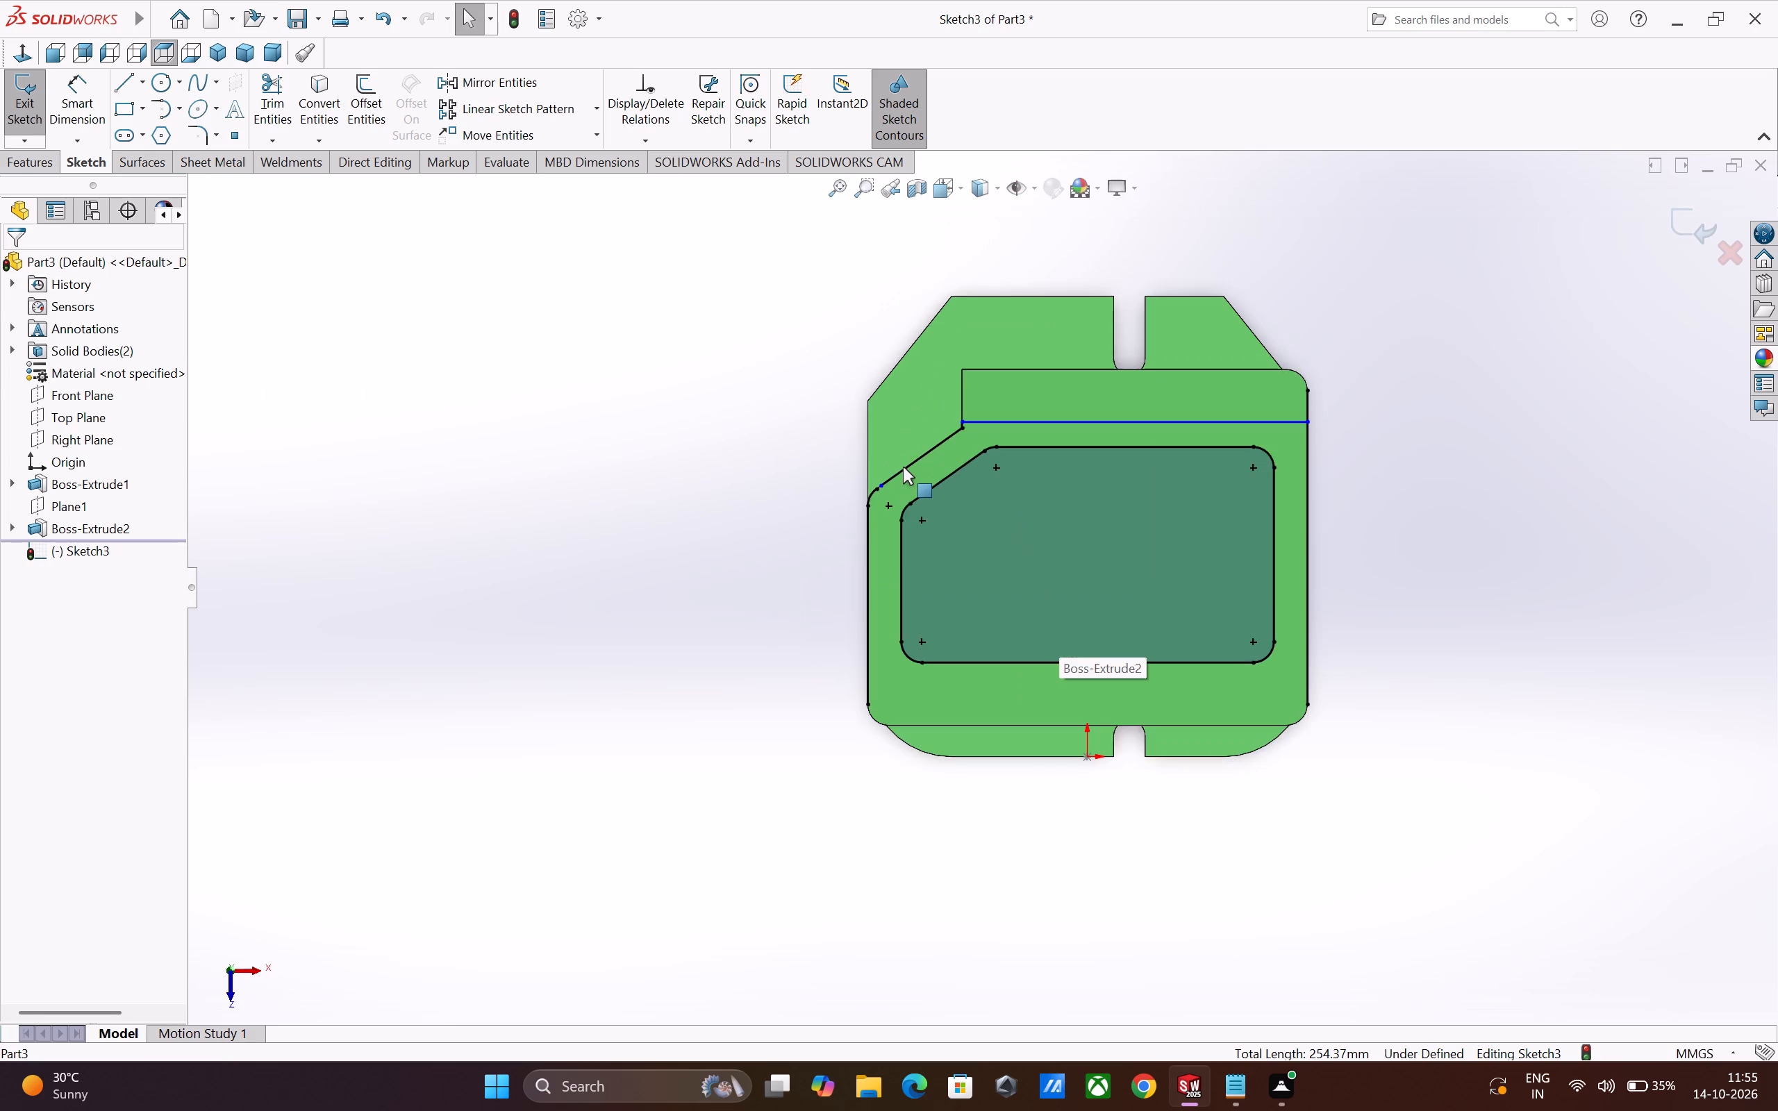
scroll(903, 467, "down", 11)
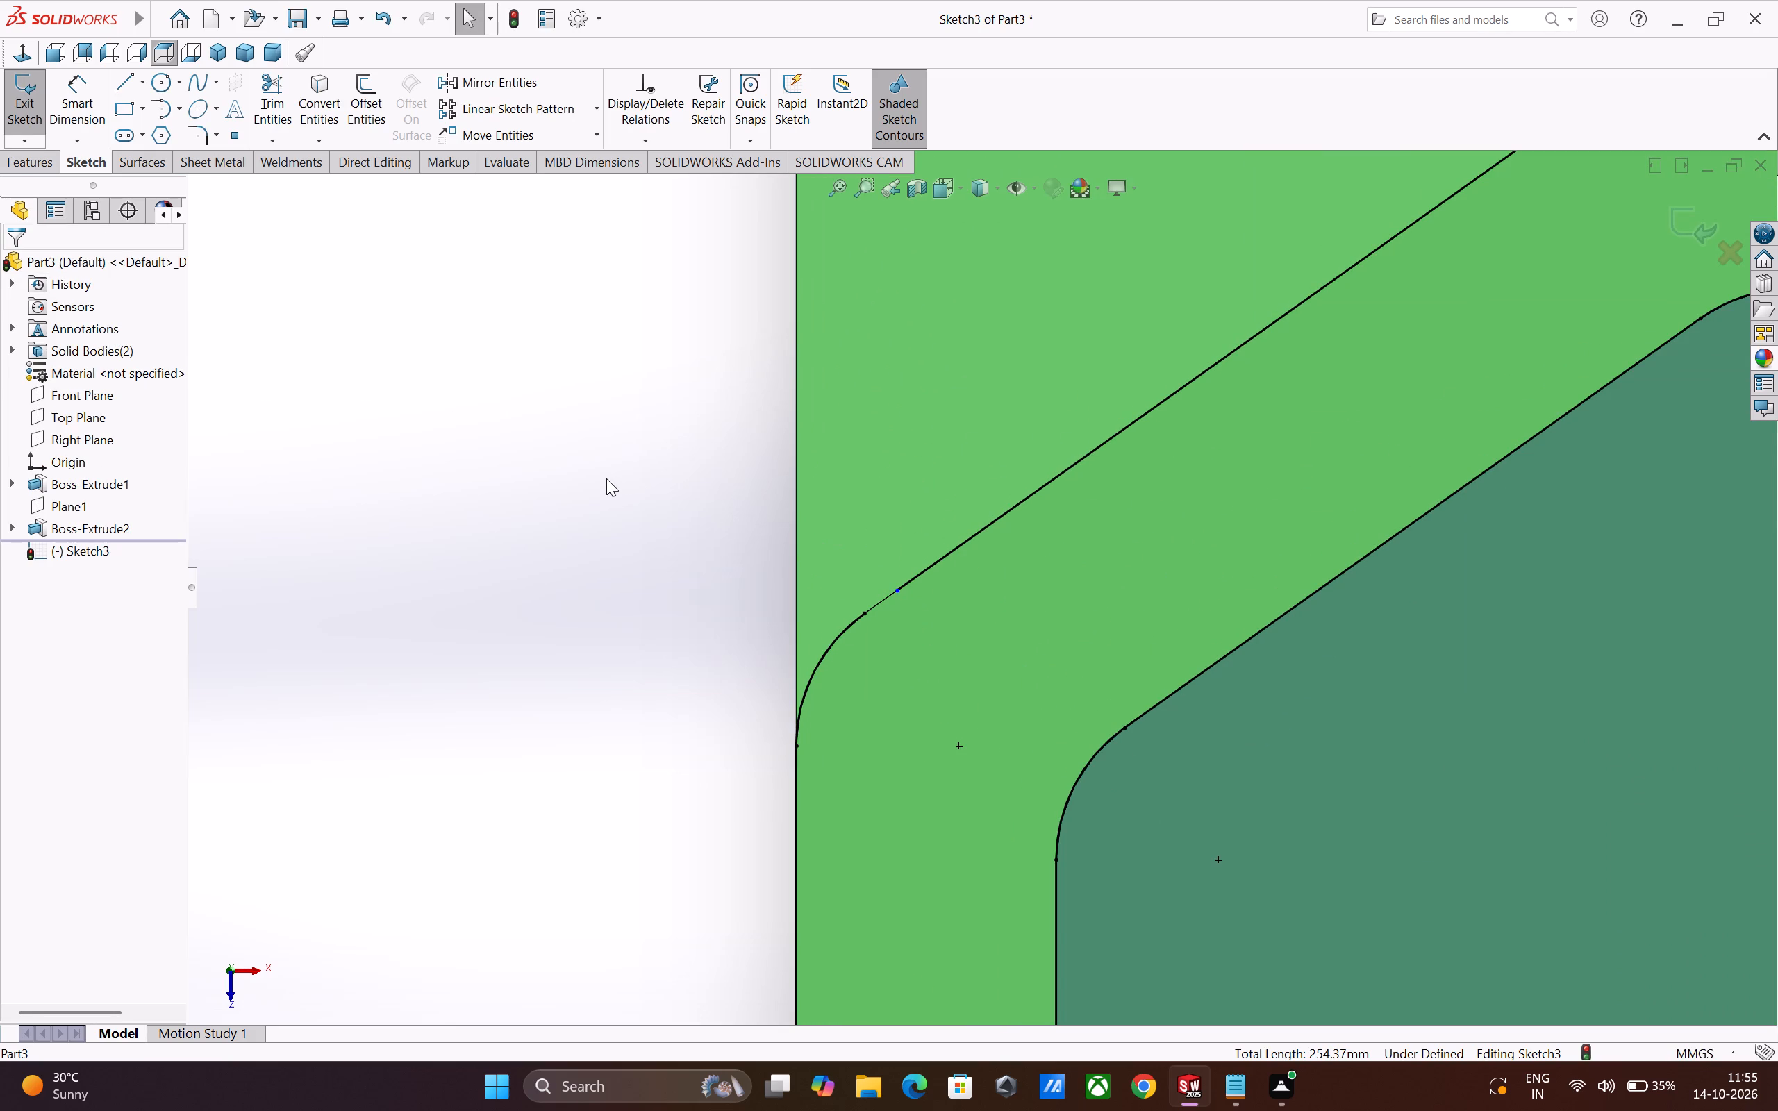
key("Escape")
left_click(281, 140)
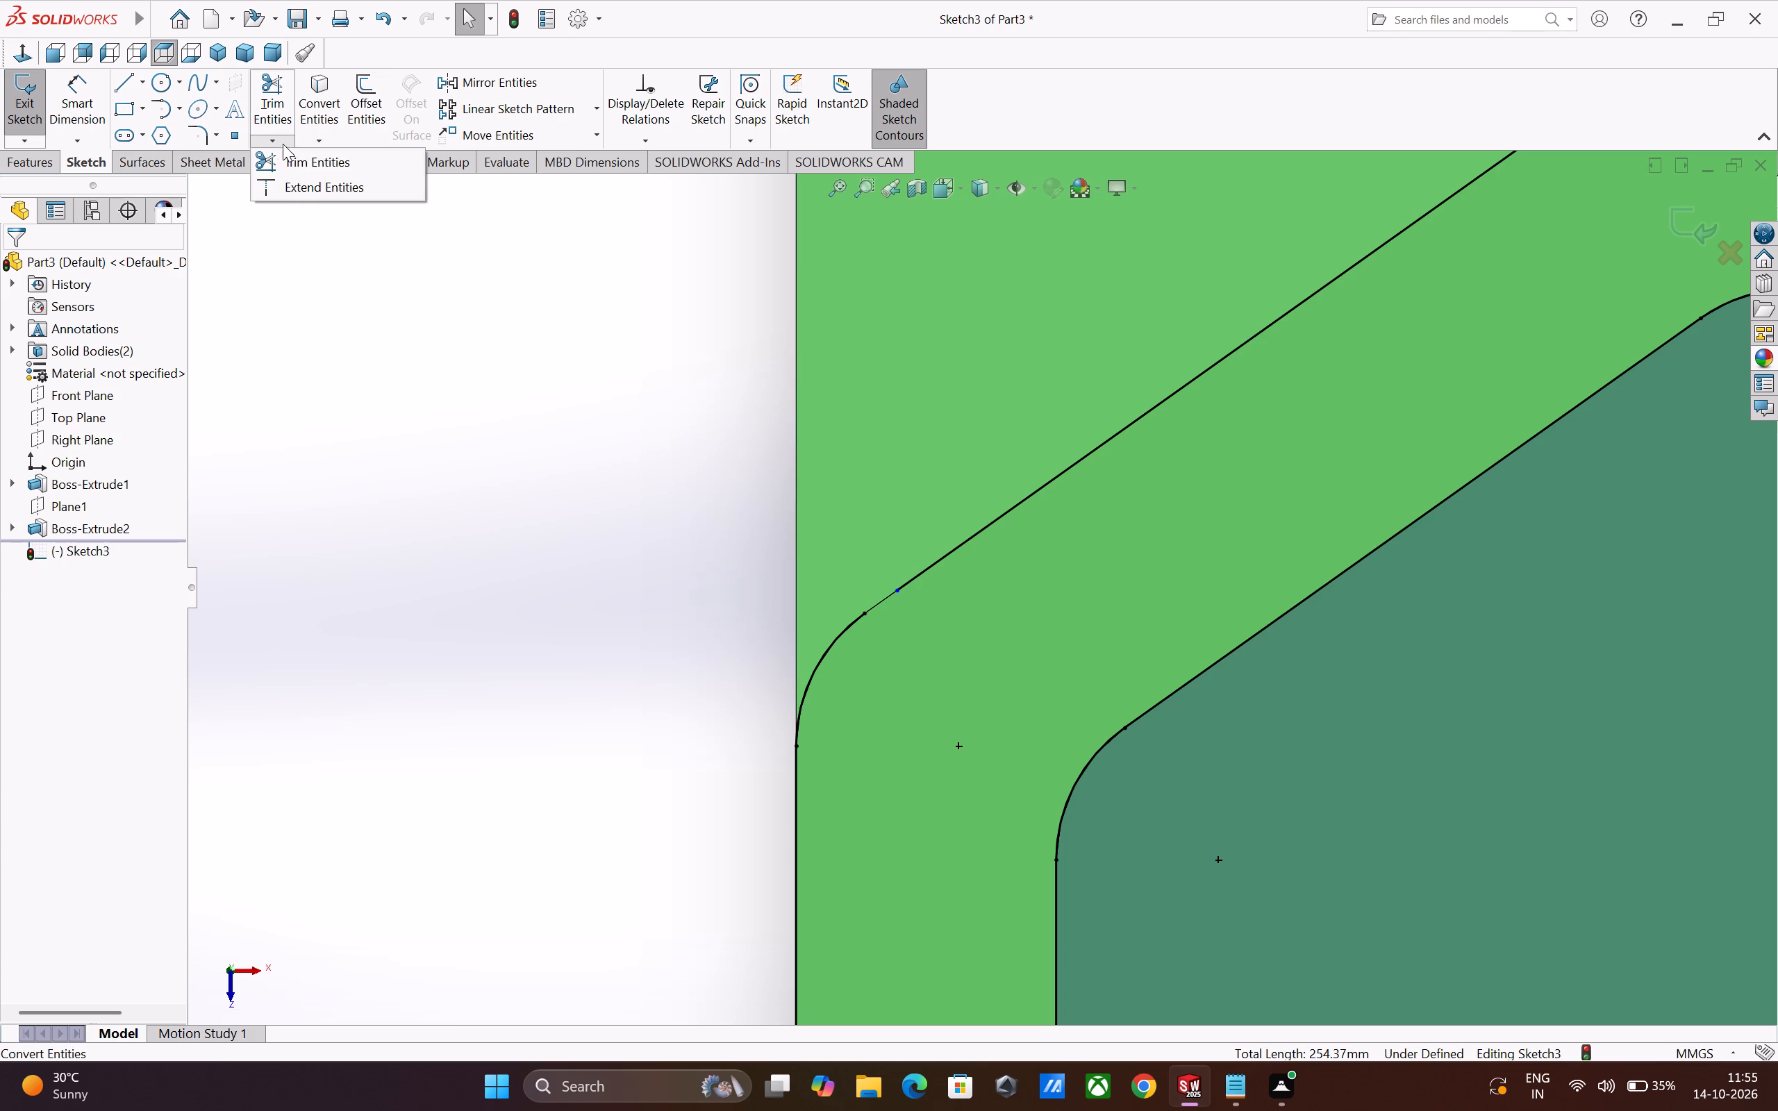
left_click_drag(298, 177, 304, 185)
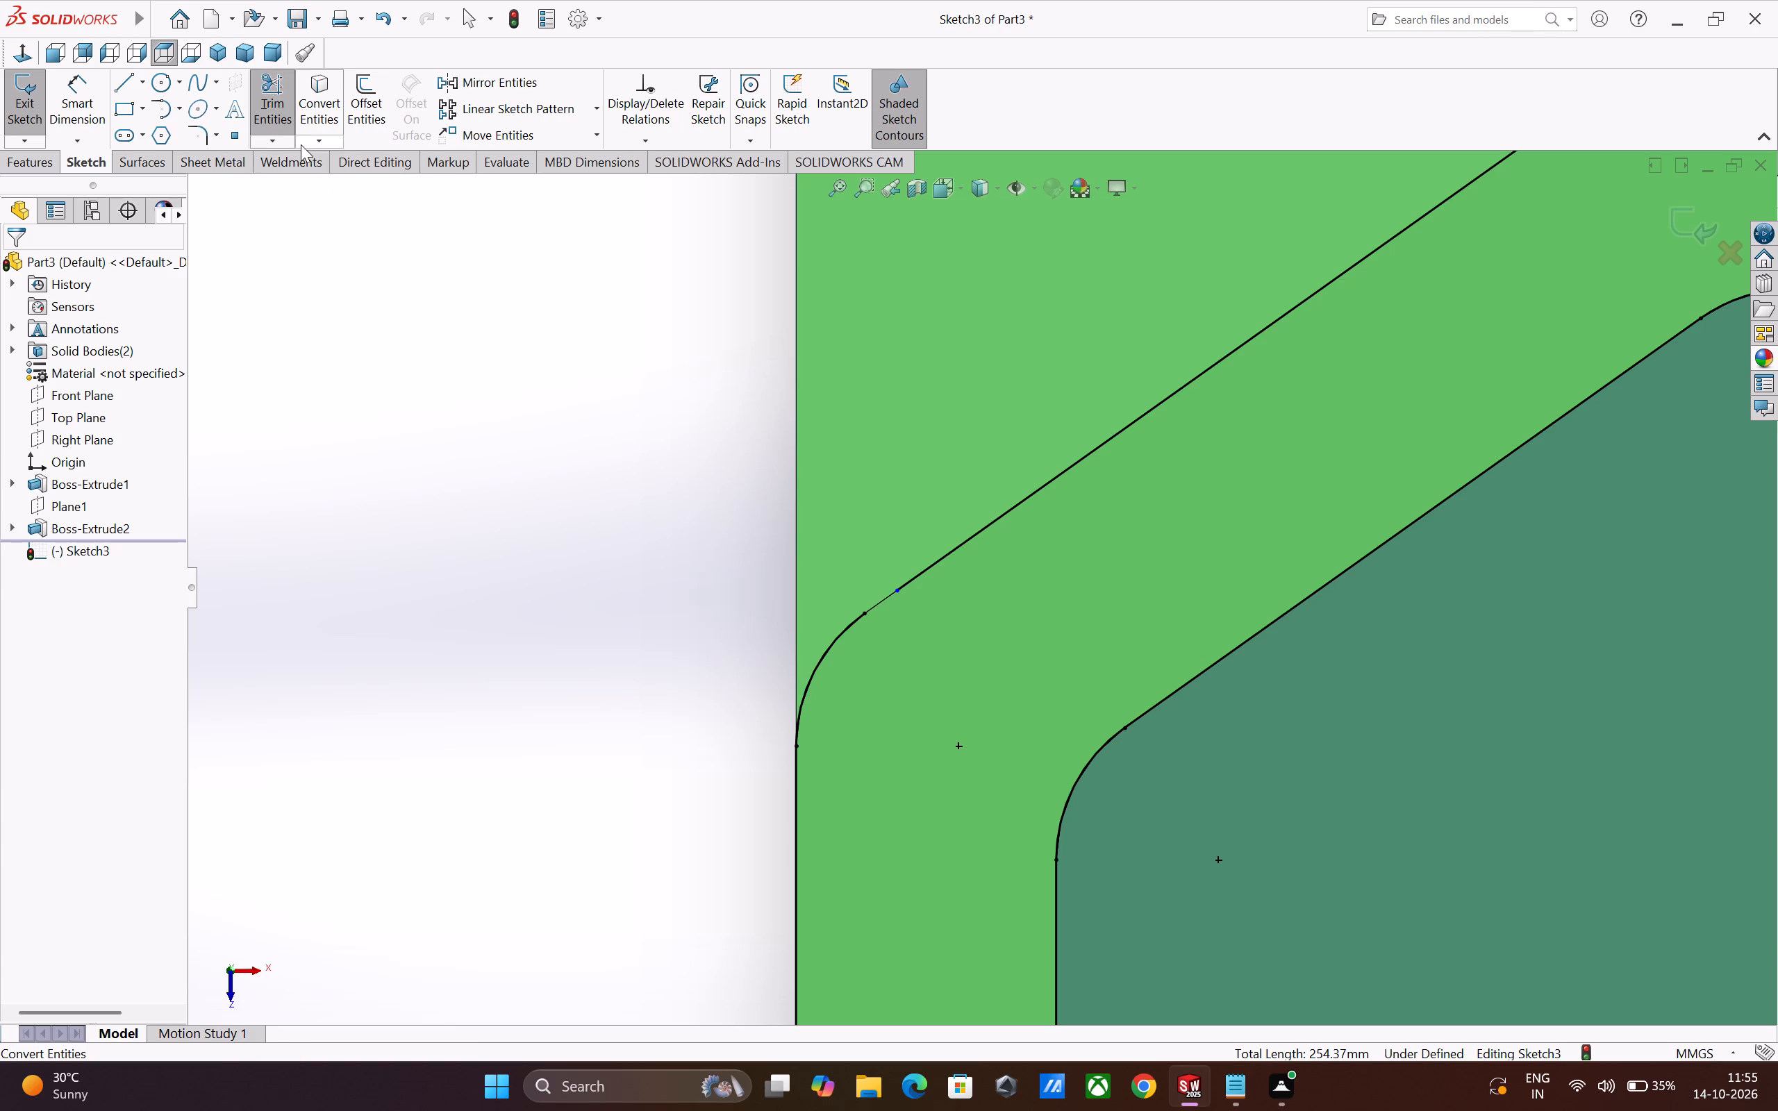
left_click(929, 567)
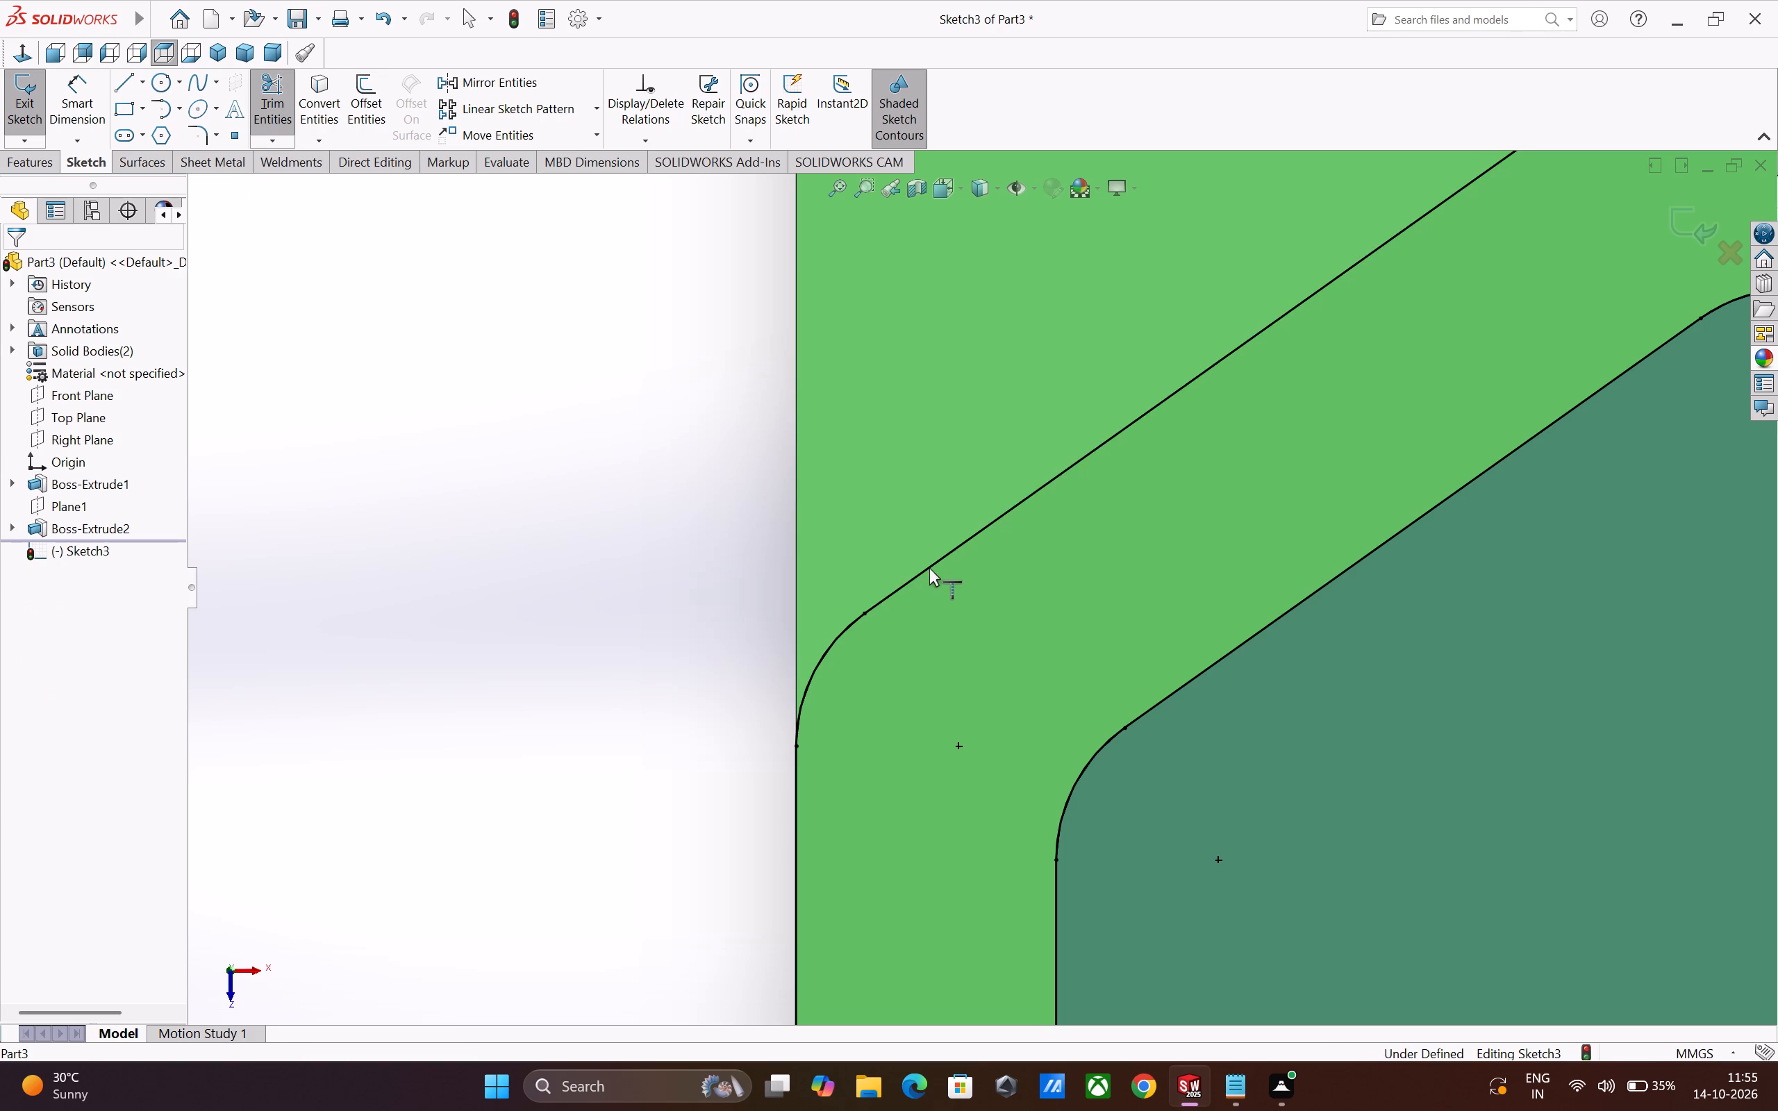
left_click(566, 544)
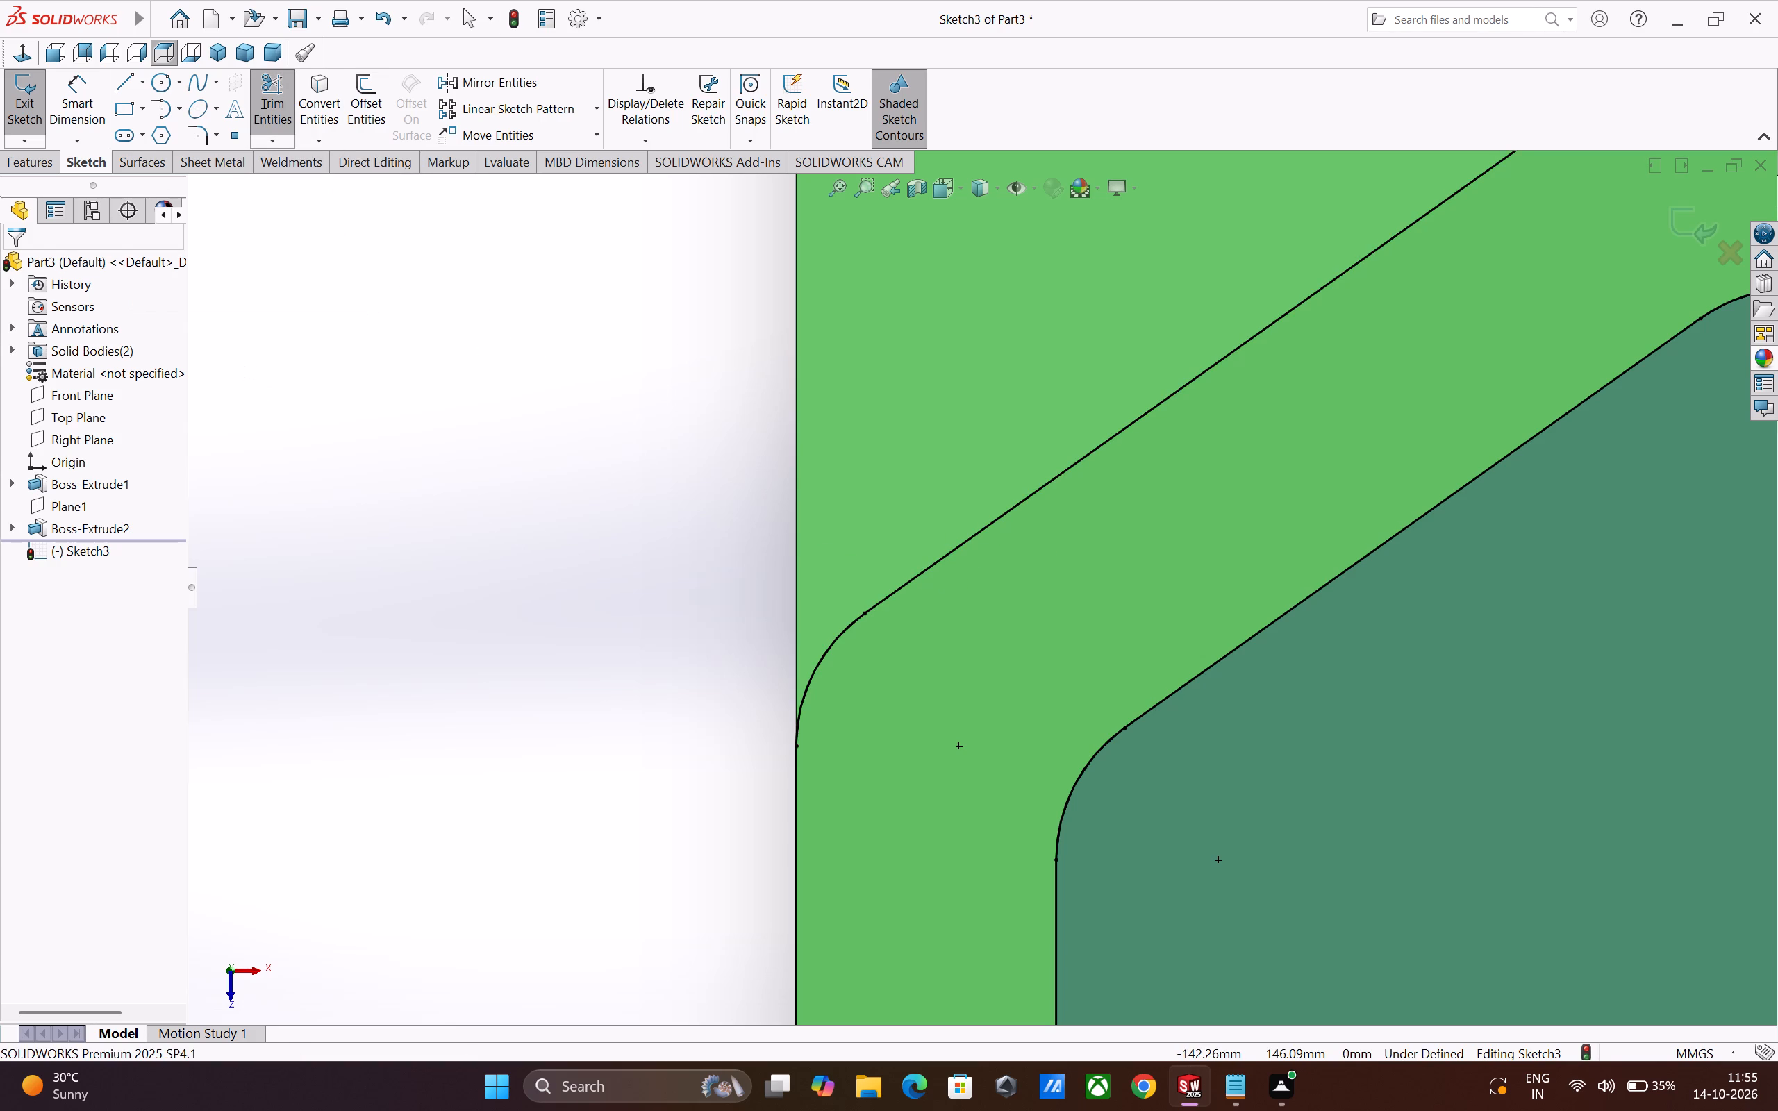
left_click(283, 106)
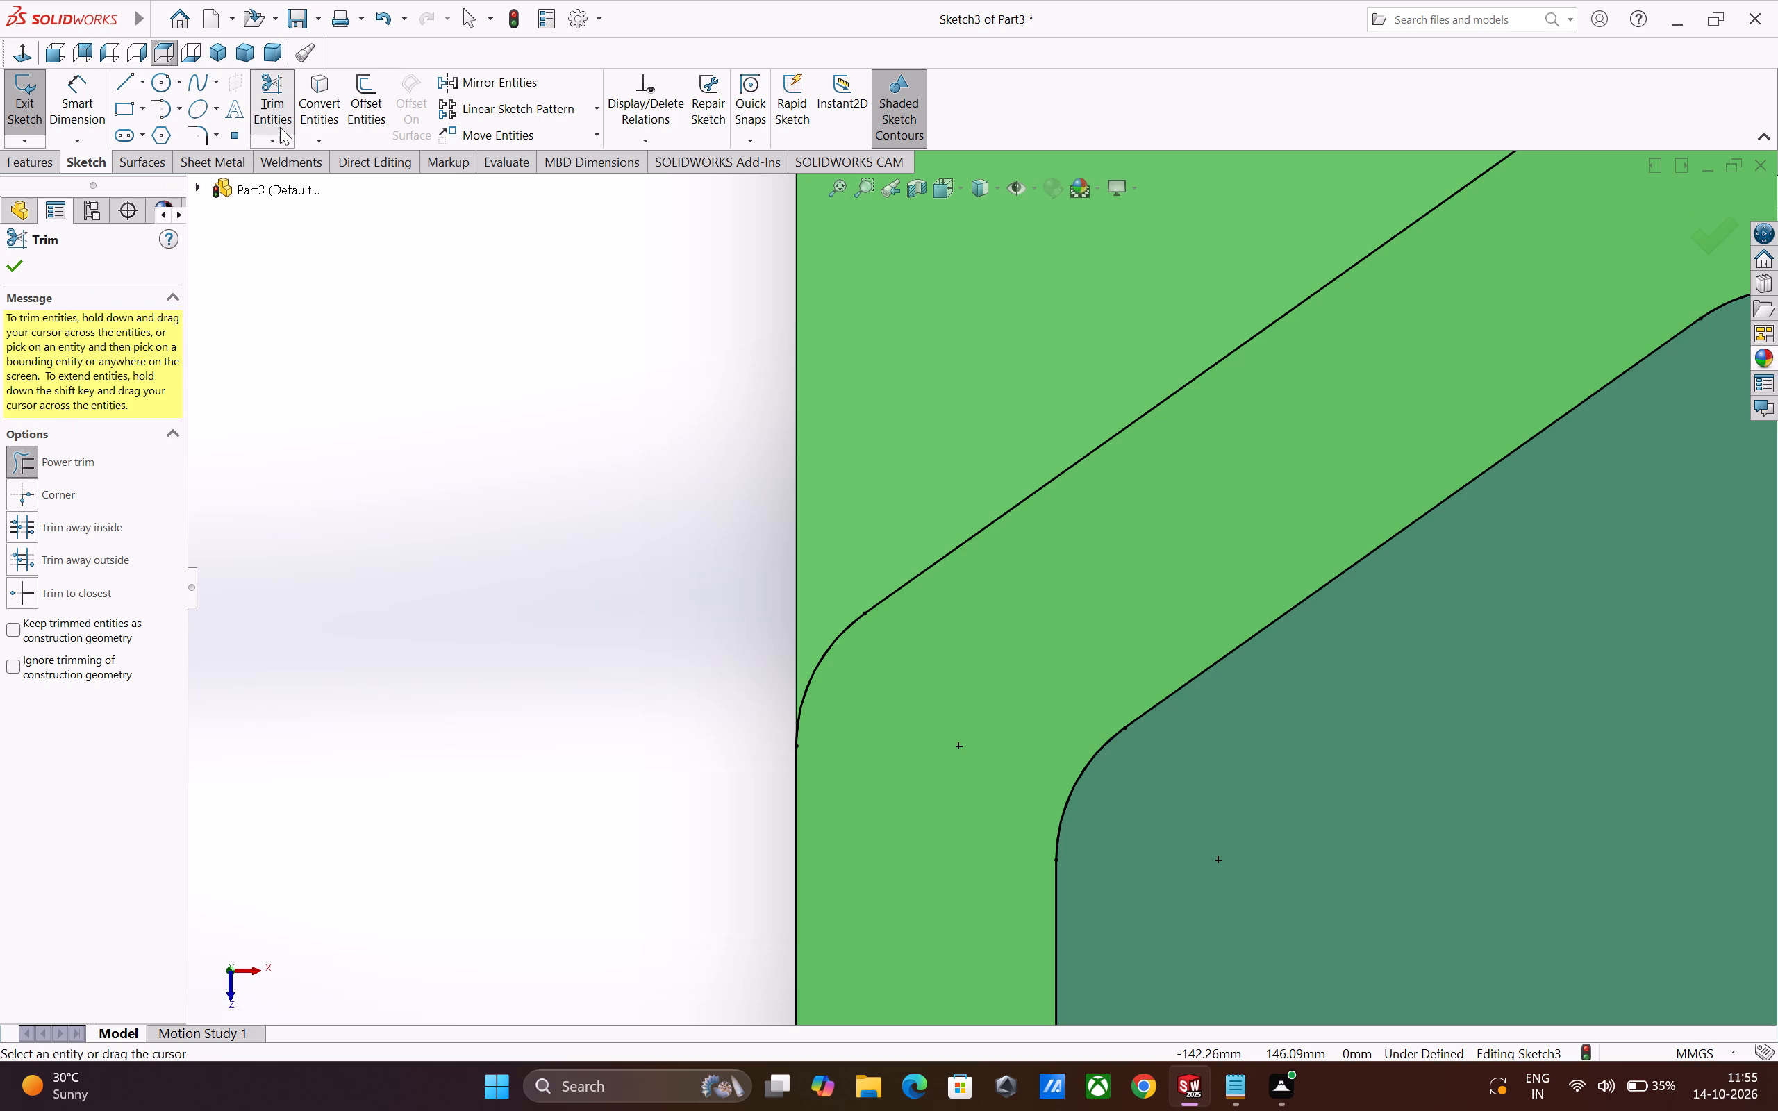
left_click(279, 119)
Sketch a 210 mm horizontal line below the cutout, joining the lower endpoints of the two converted vertical edges.
scroll(422, 472, "up", 4)
scroll(747, 680, "up", 3)
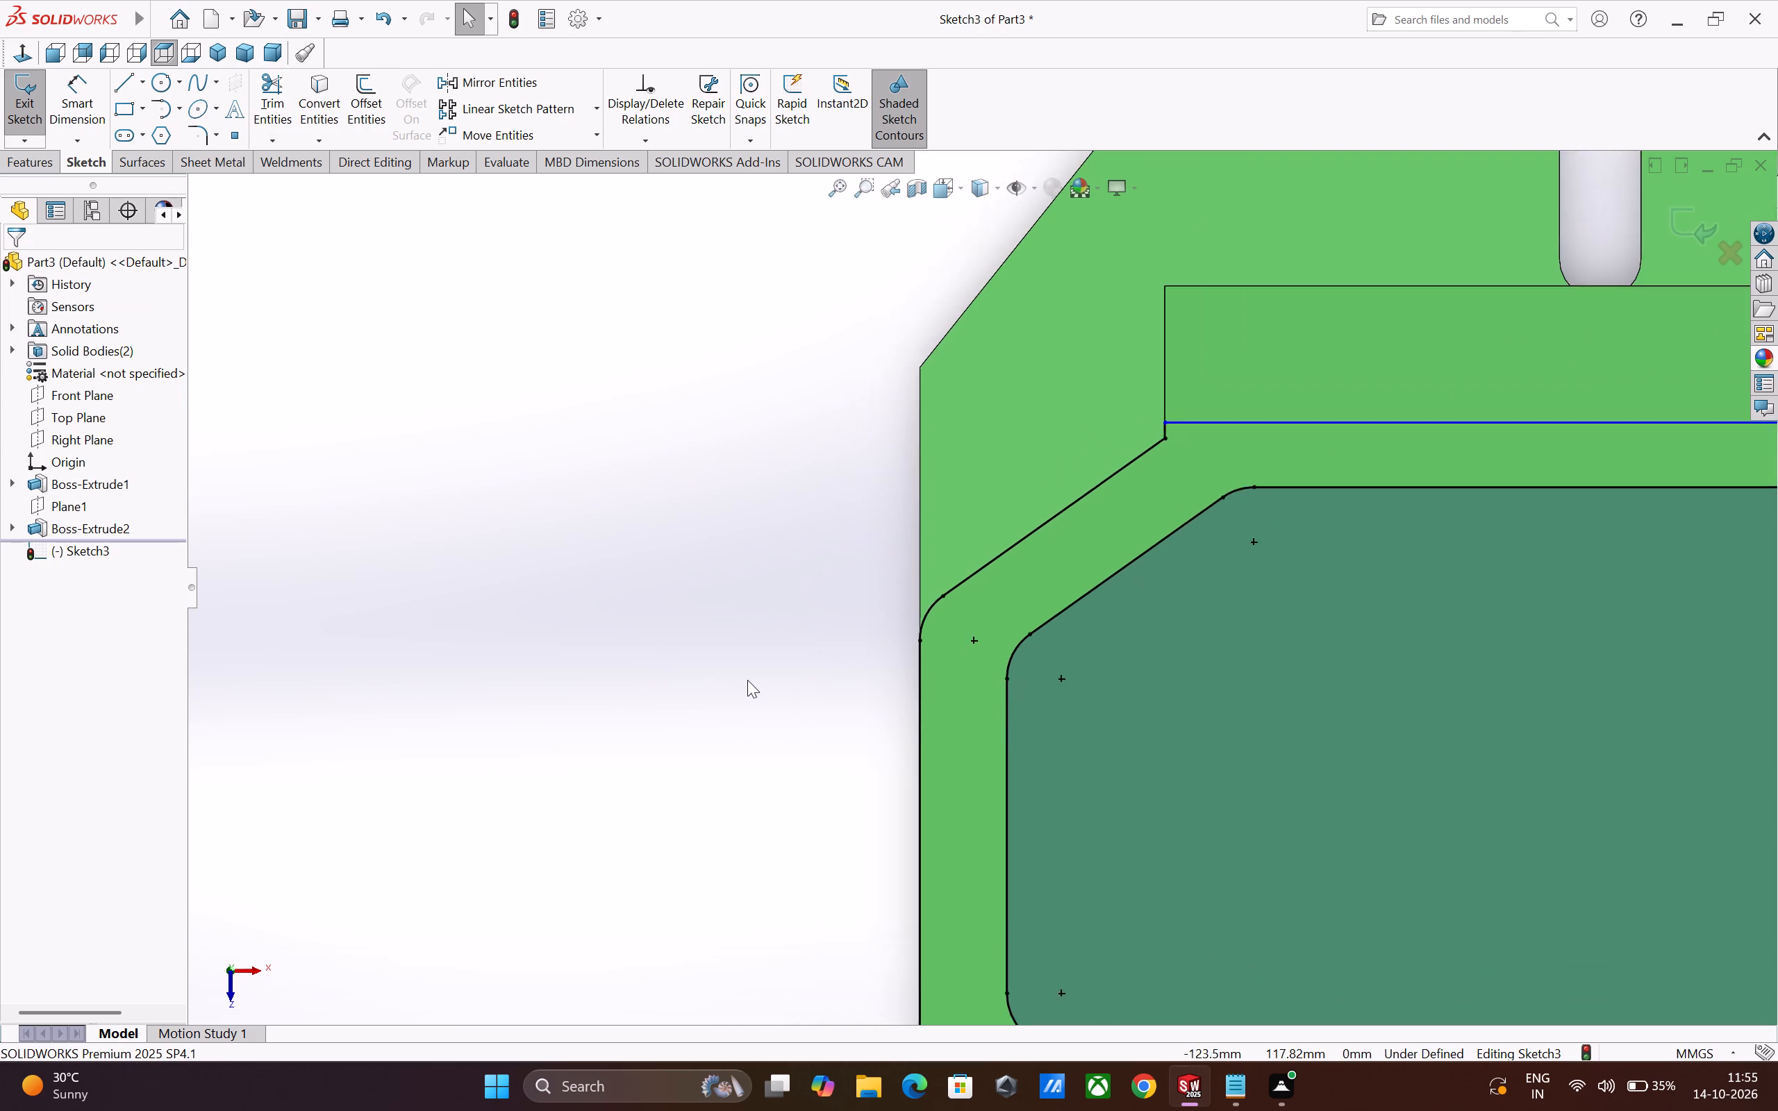
scroll(840, 717, "up", 2)
scroll(986, 744, "up", 3)
scroll(1288, 794, "down", 2)
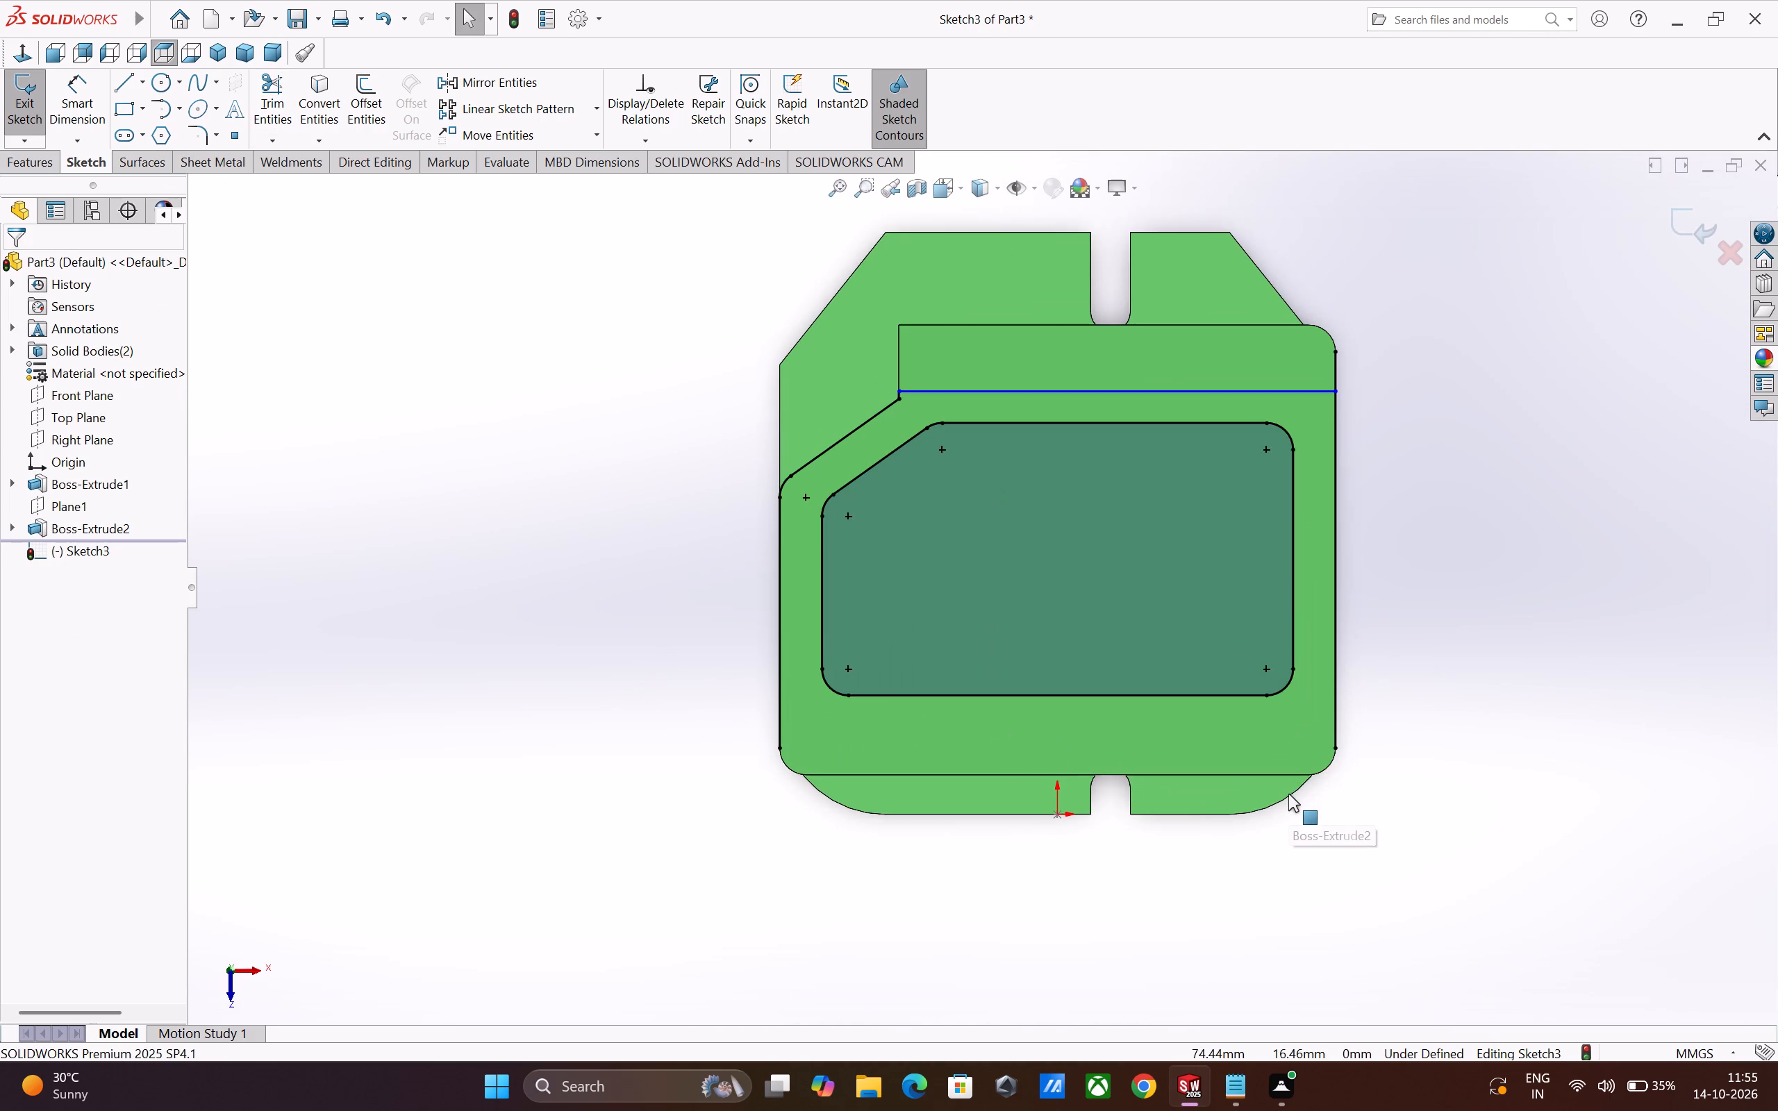
scroll(1288, 794, "down", 1)
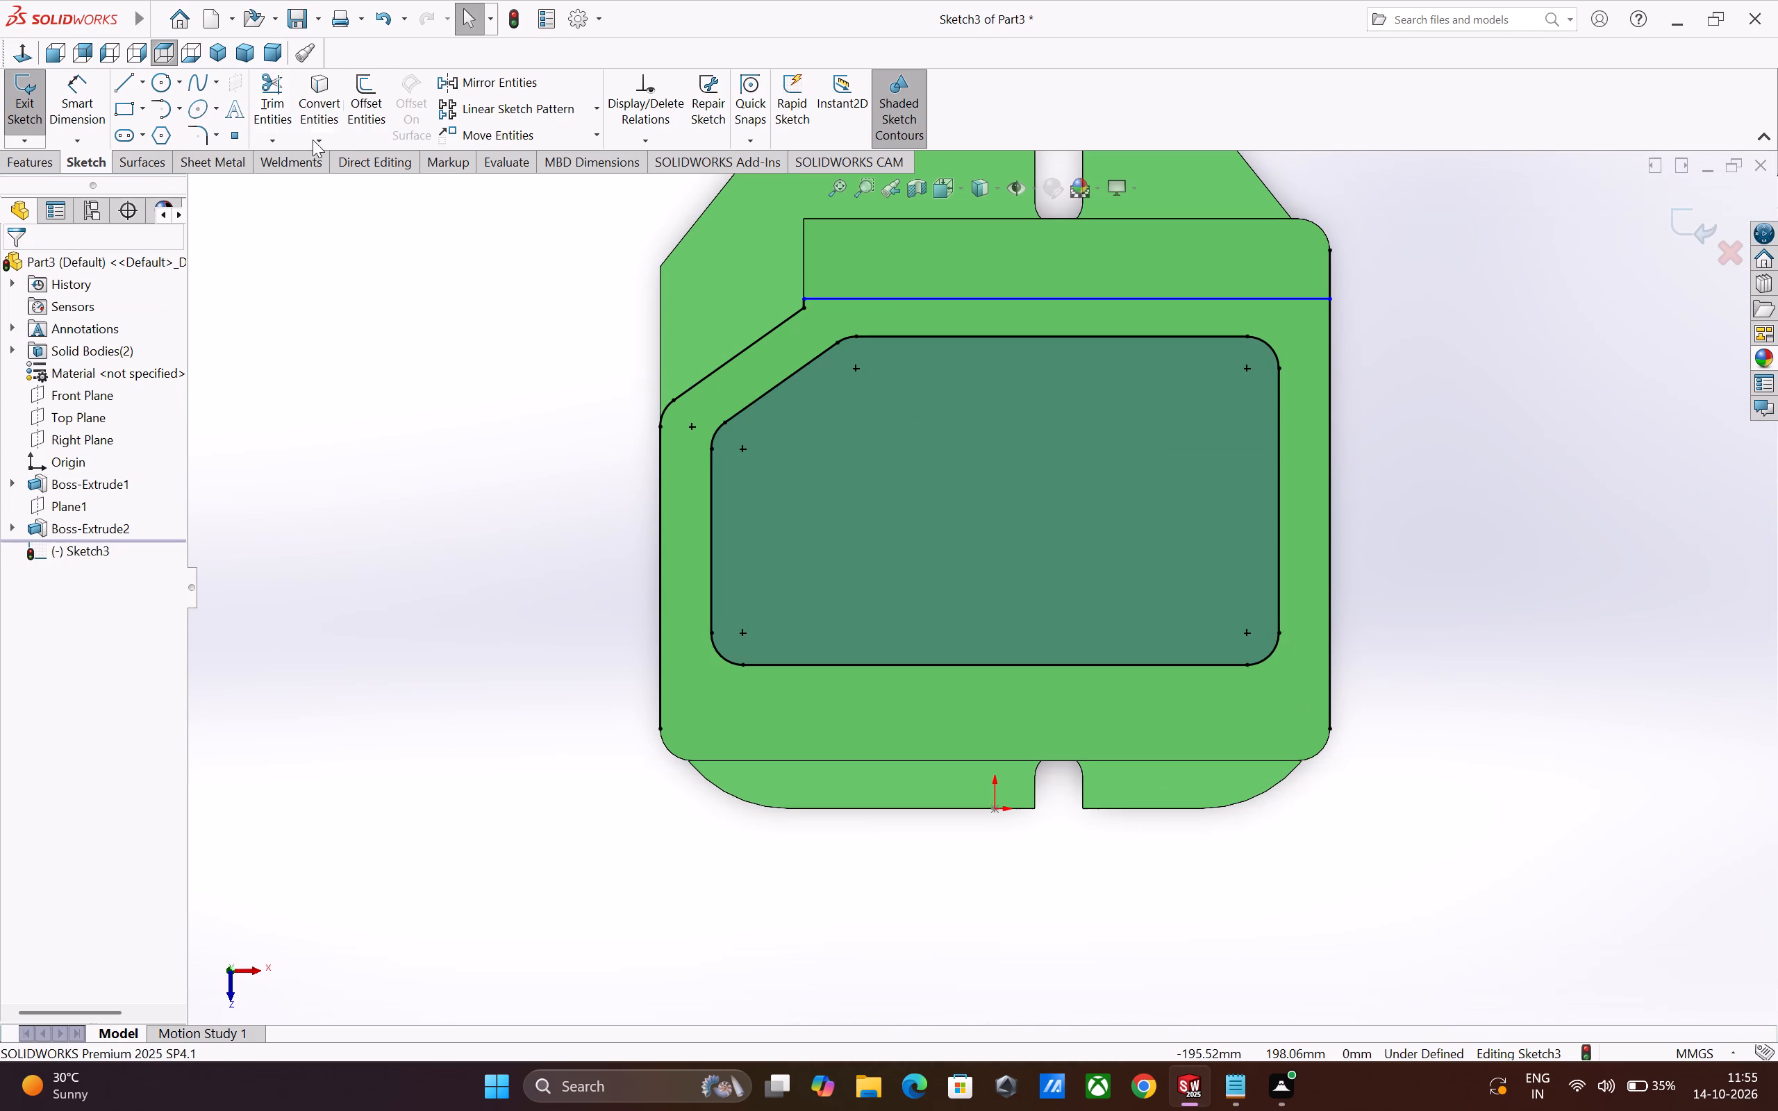
left_click(121, 81)
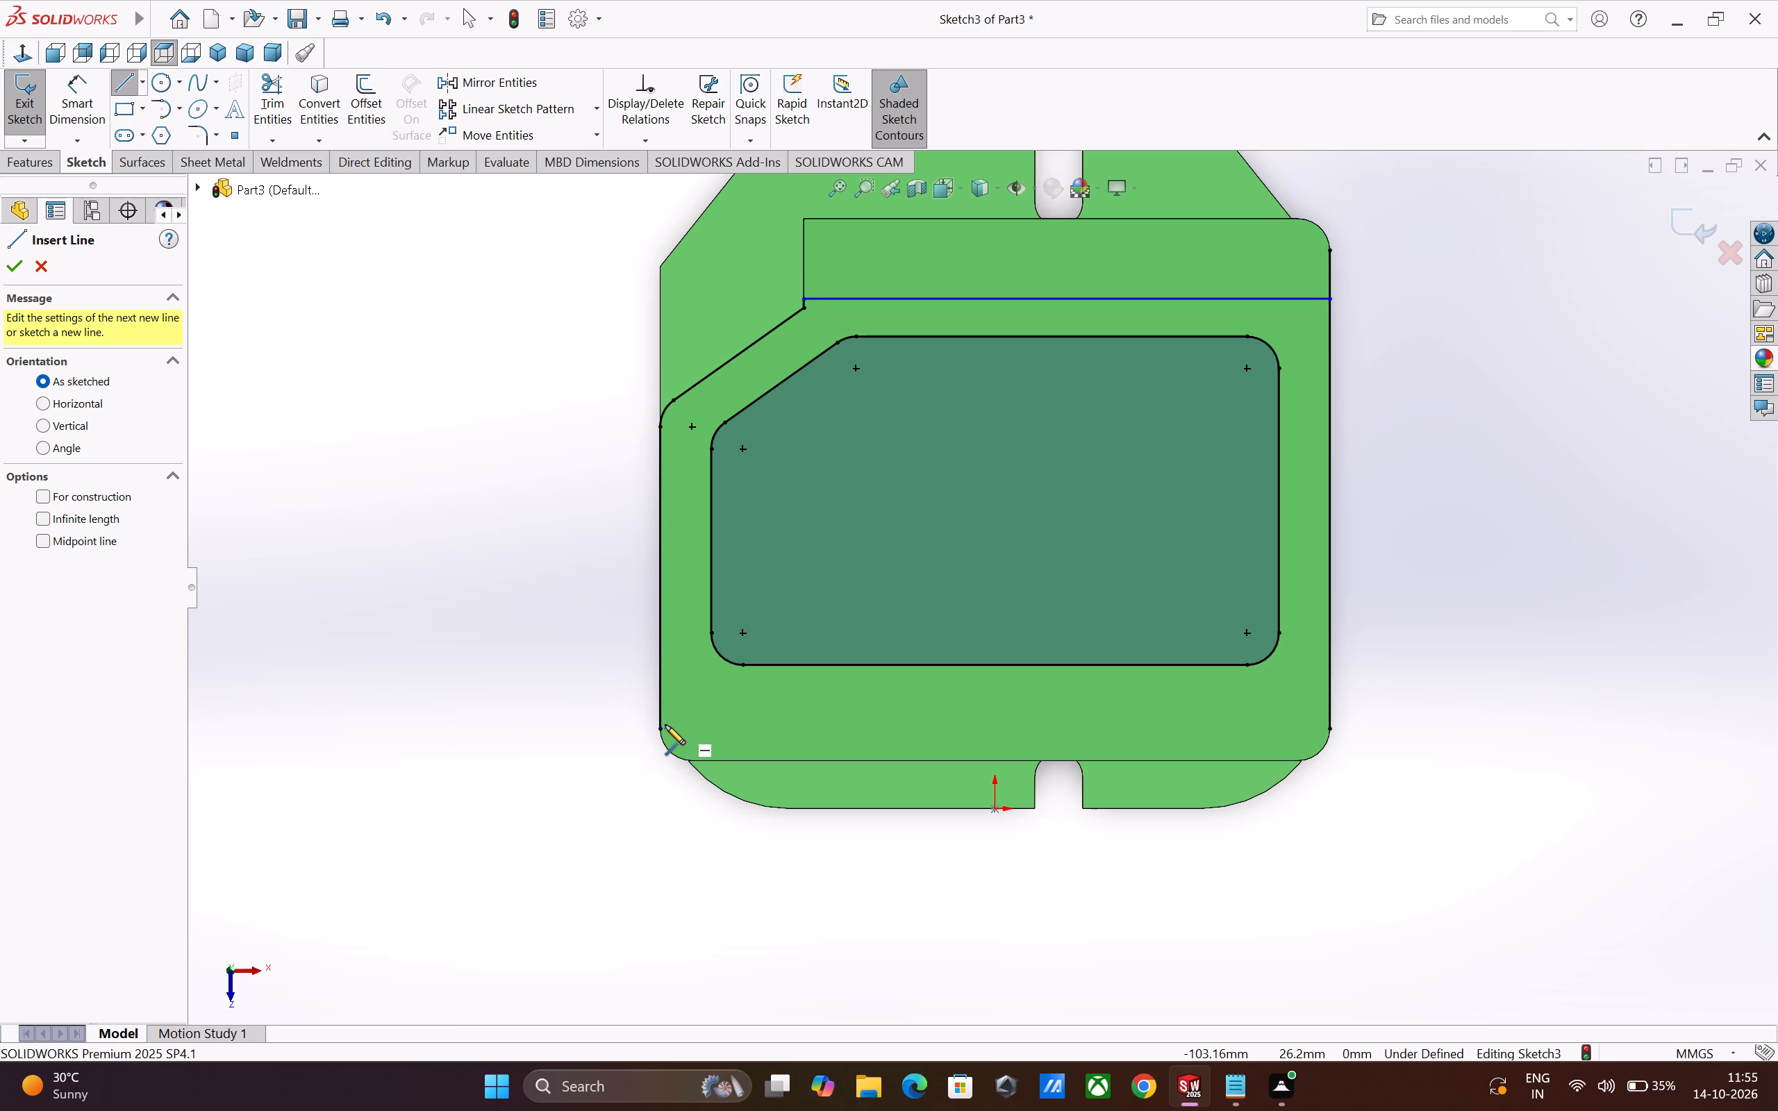
left_click(663, 728)
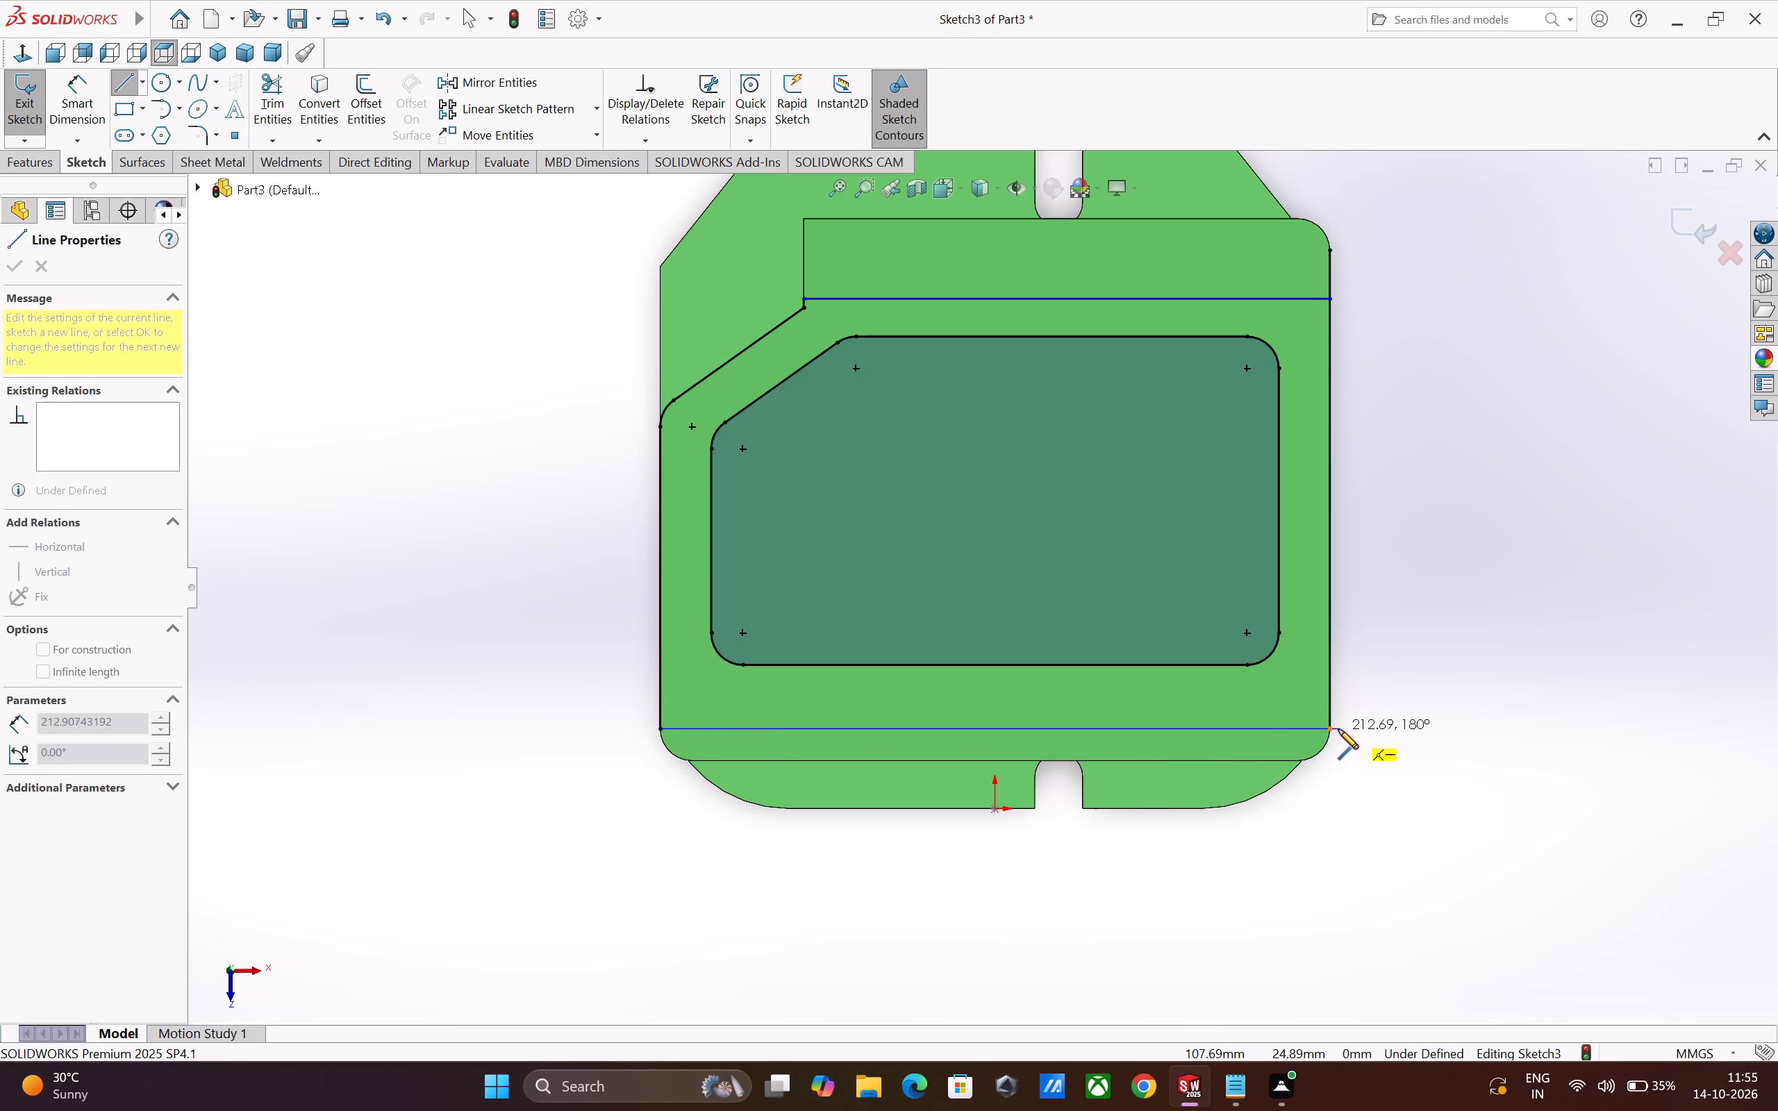
left_click(1329, 726)
key("Escape")
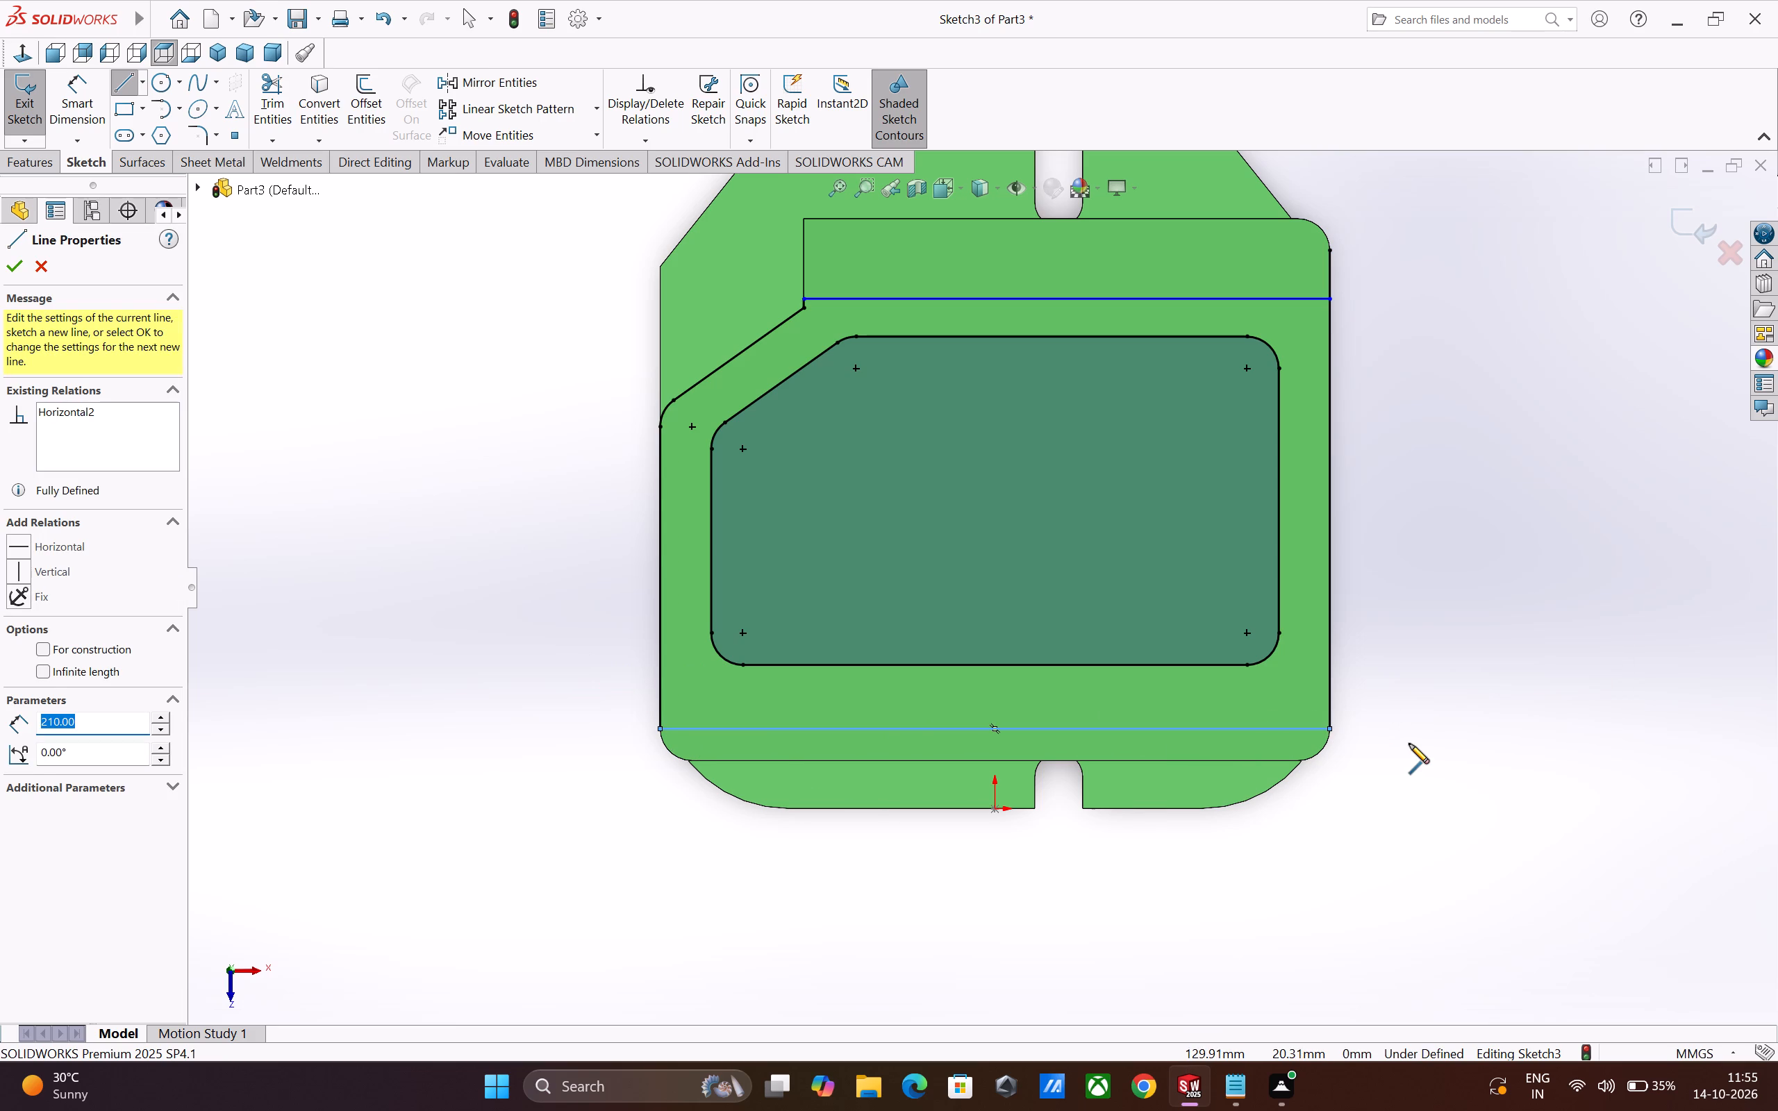
key("Escape")
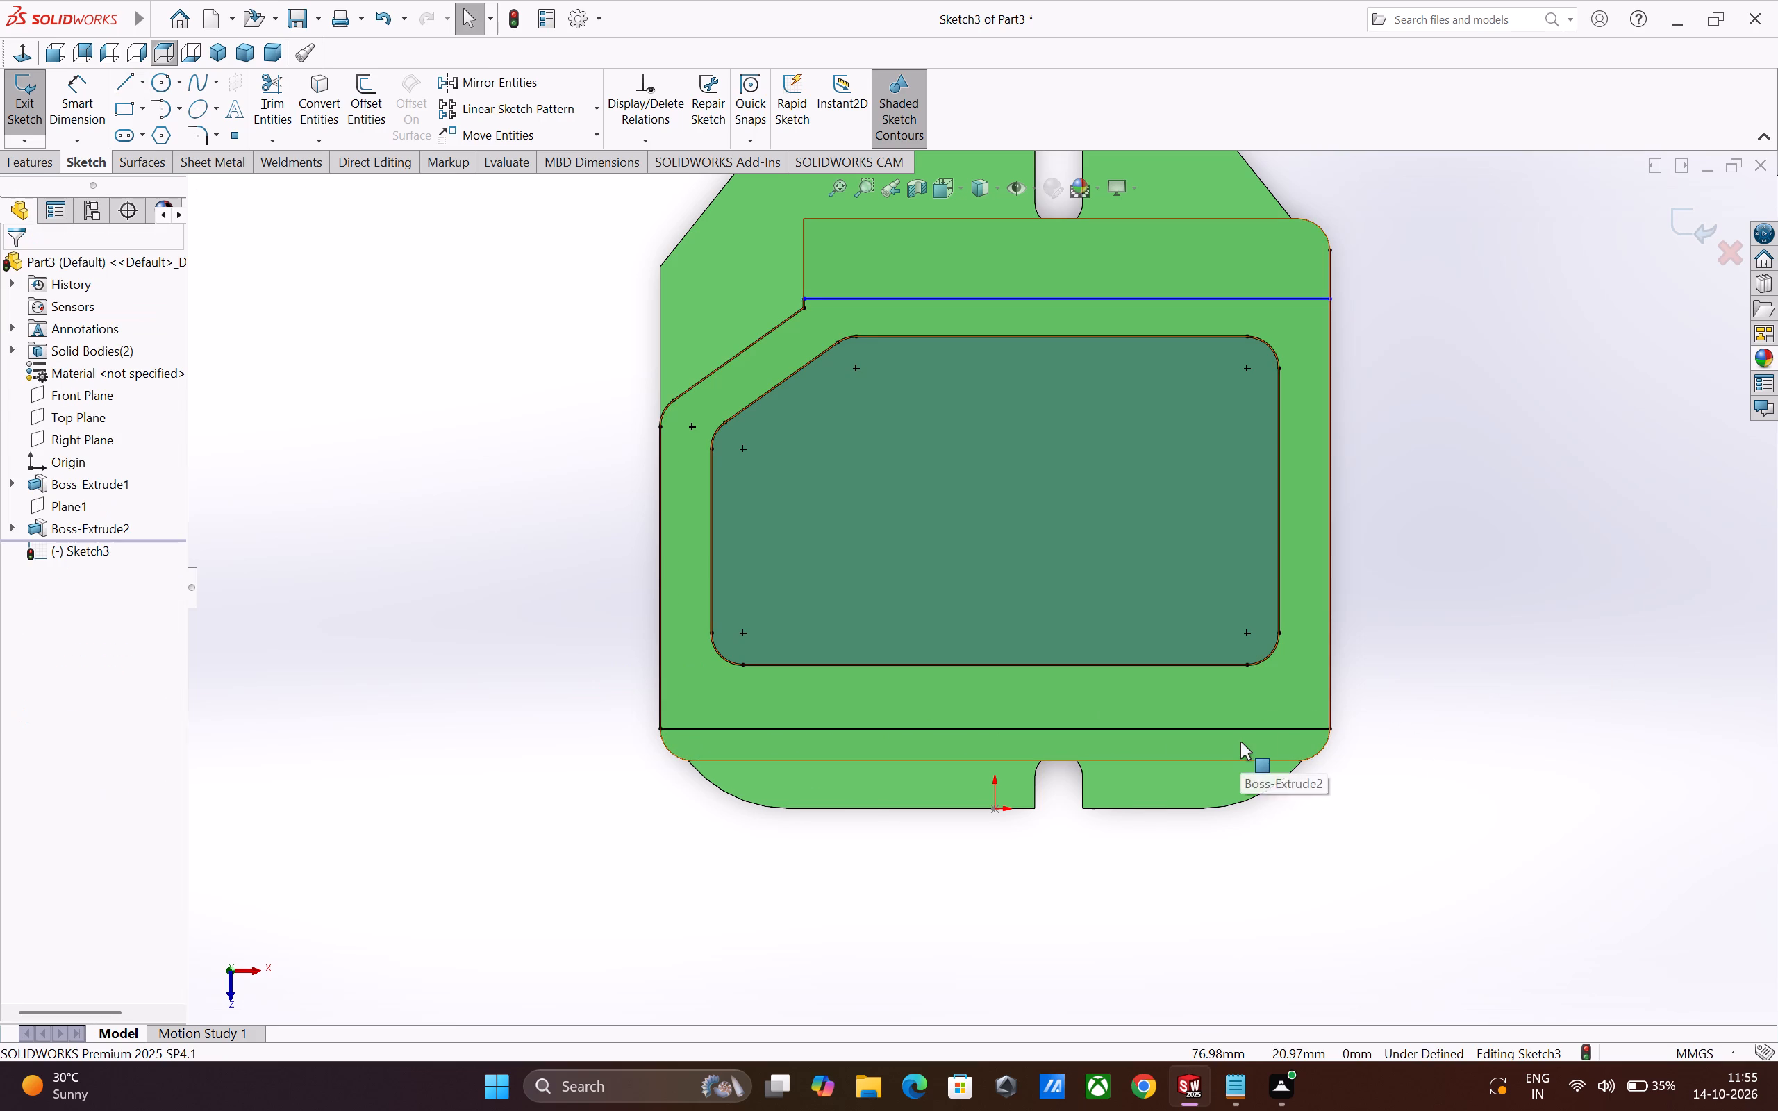
Dimension the gap between the upper horizontal line and the cutout's upper edge as 15 mm.
scroll(1024, 690, "up", 1)
scroll(932, 637, "down", 2)
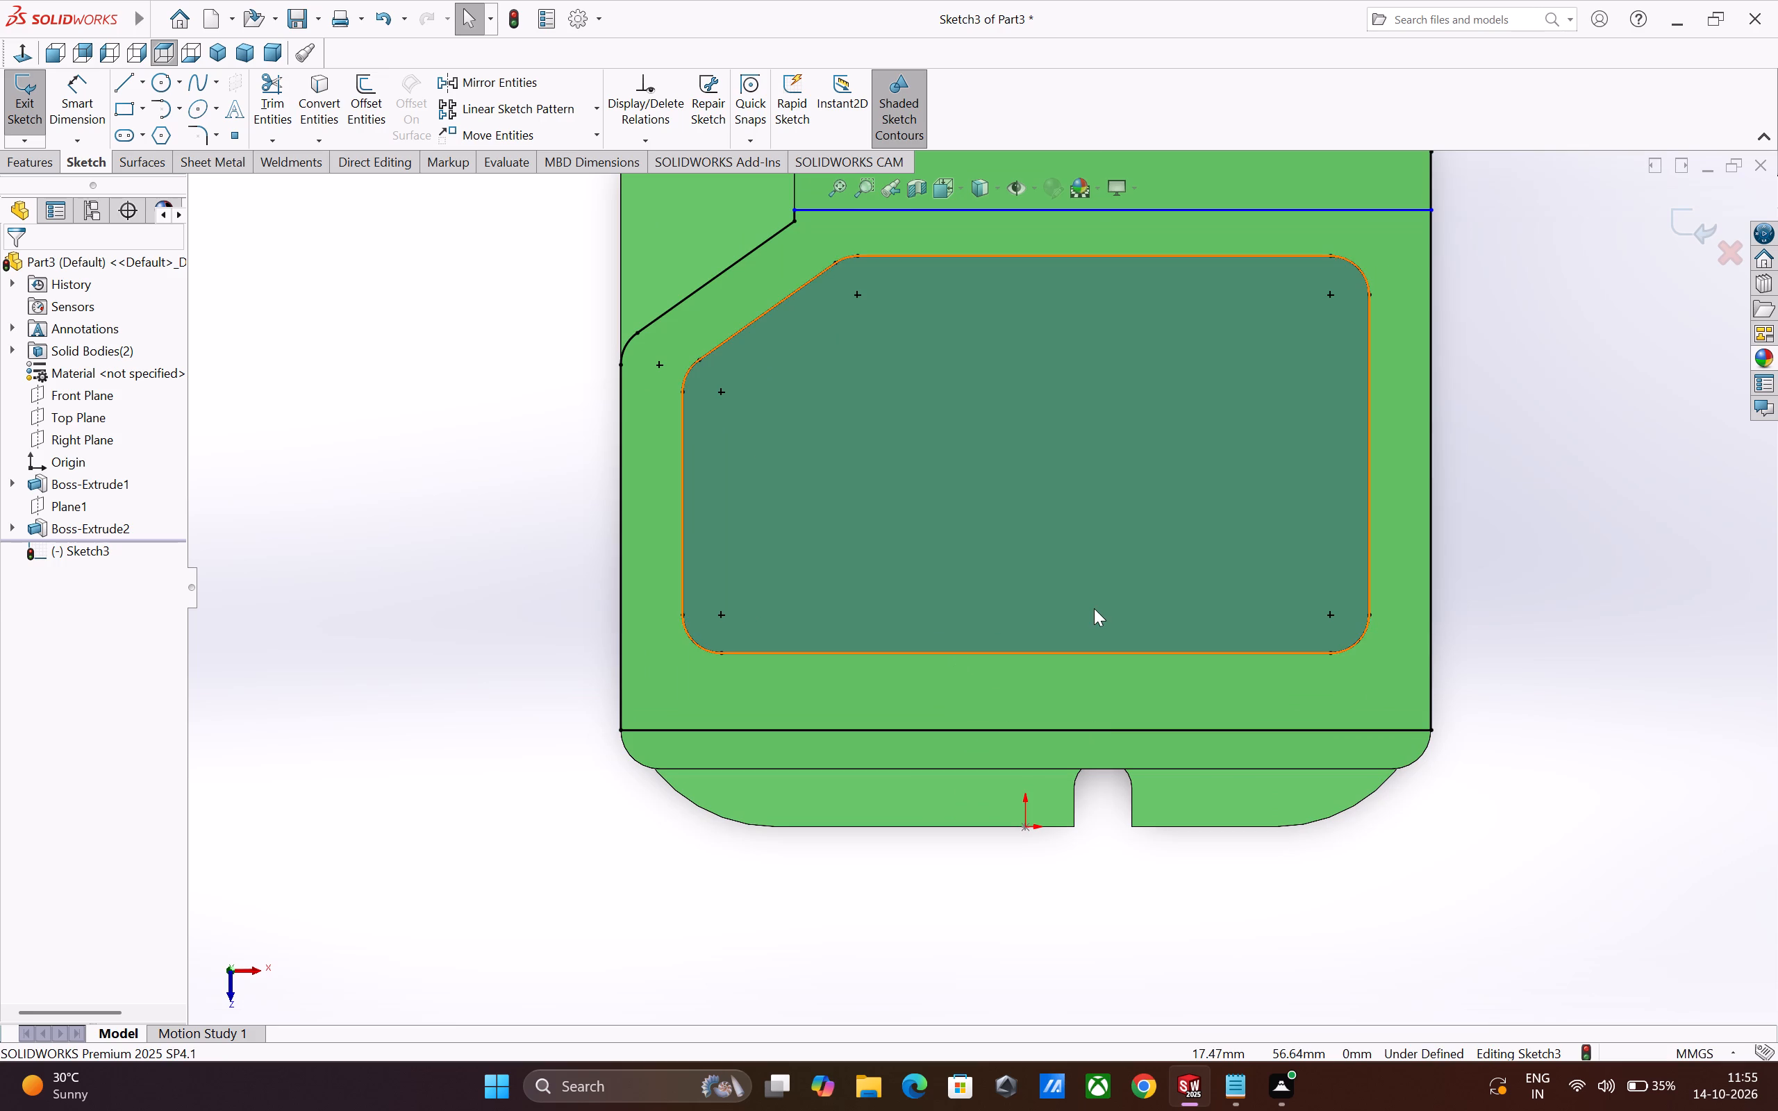
scroll(1094, 608, "up", 2)
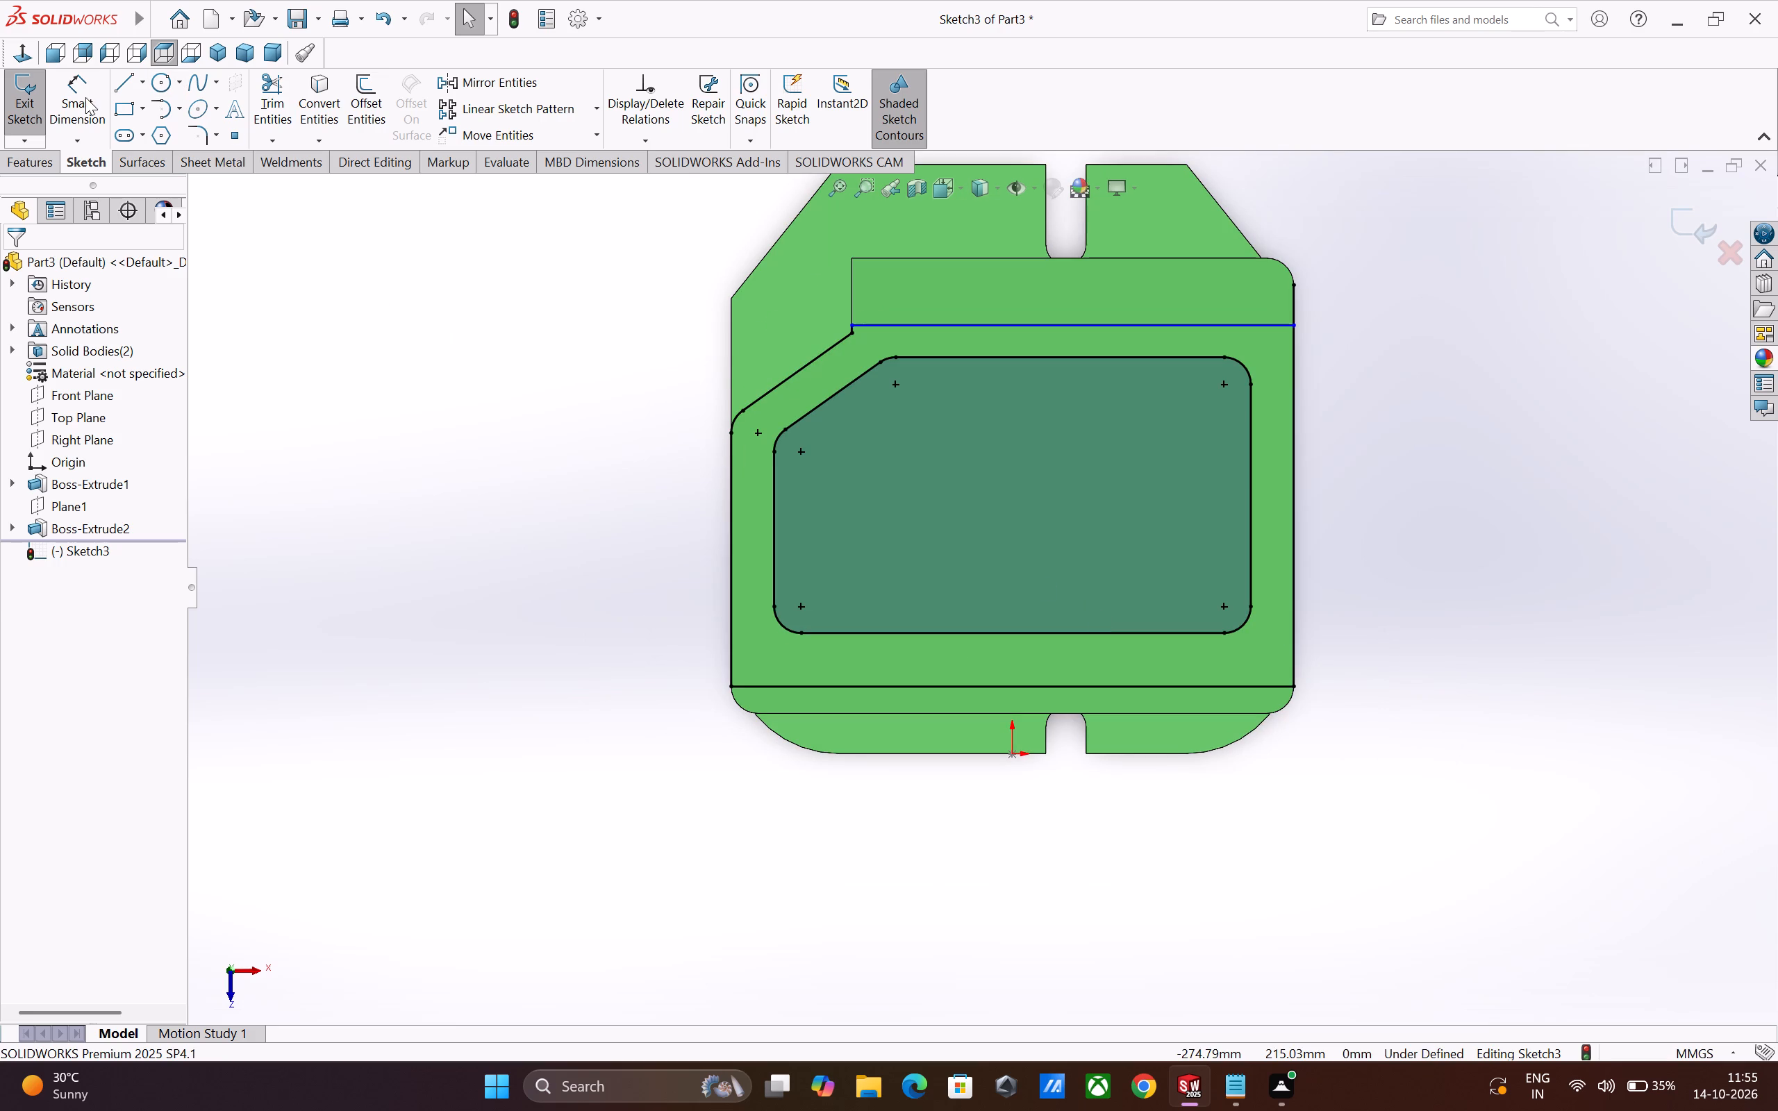
left_click_drag(85, 97, 94, 103)
scroll(1178, 395, "down", 2)
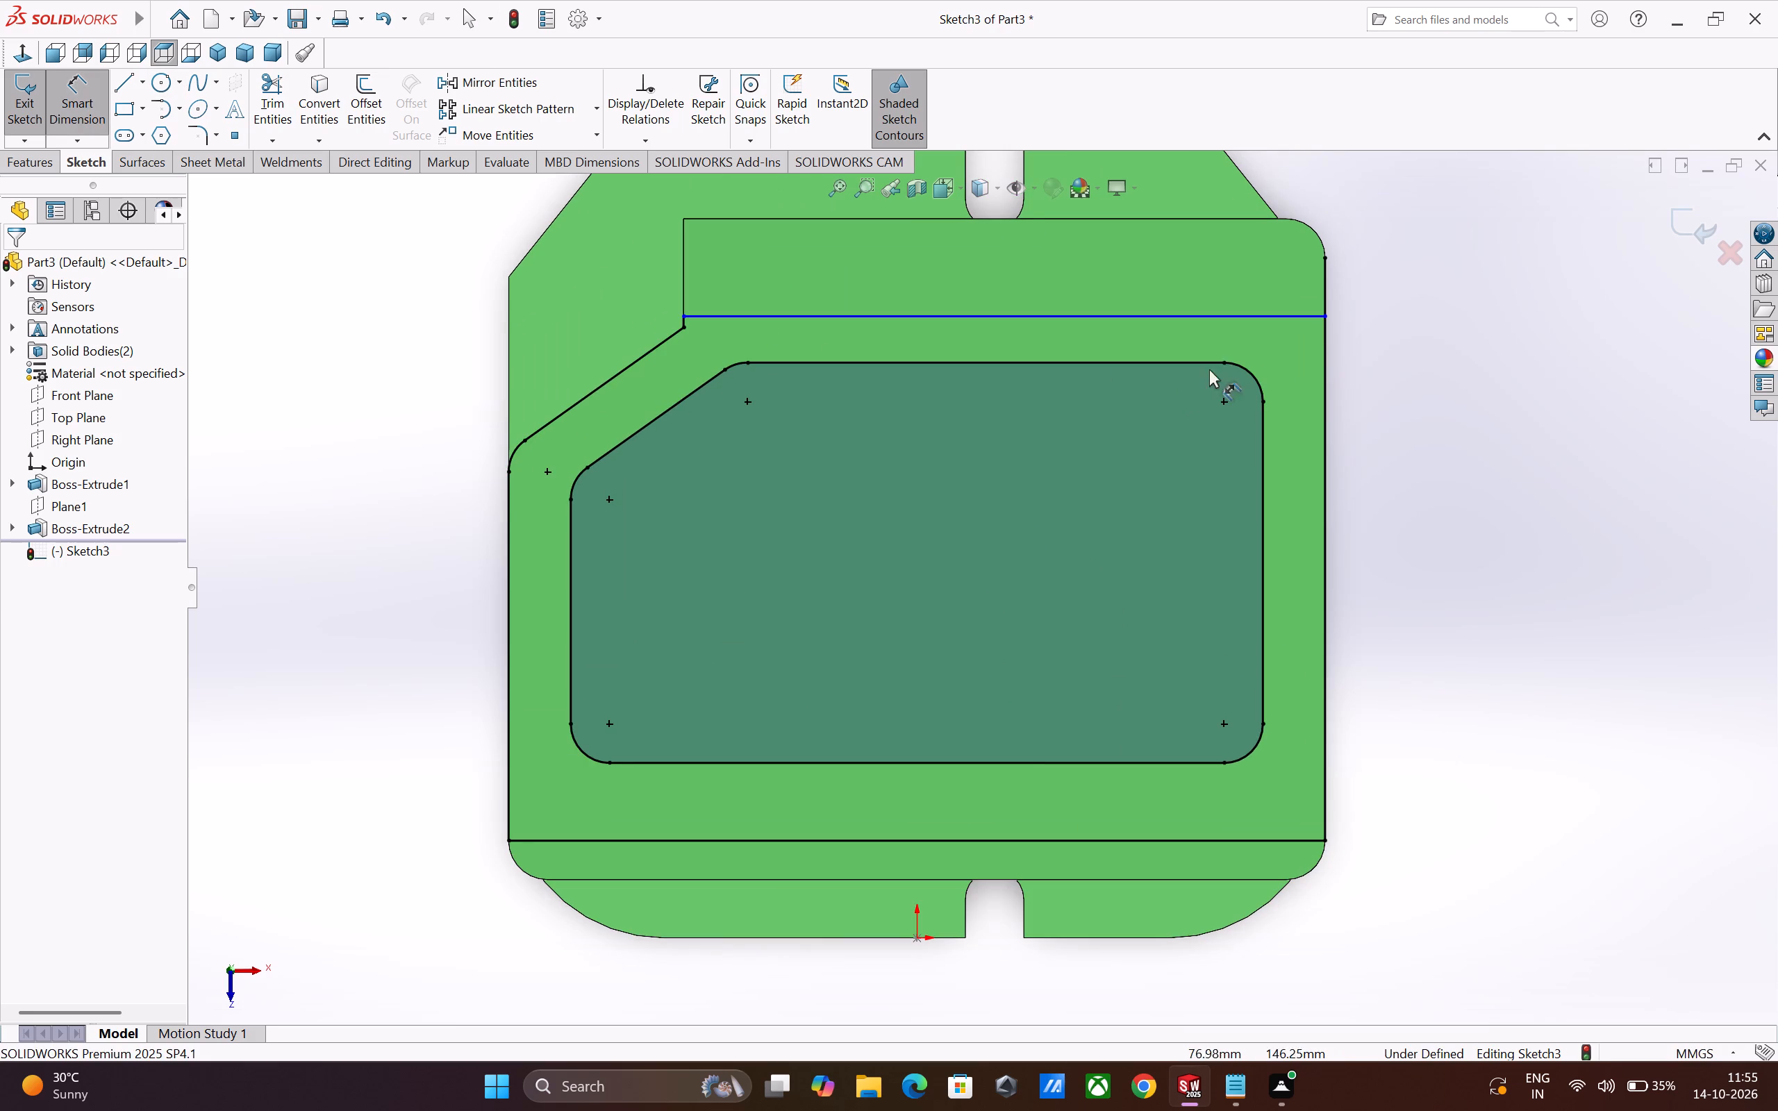
left_click(1195, 362)
left_click(1188, 316)
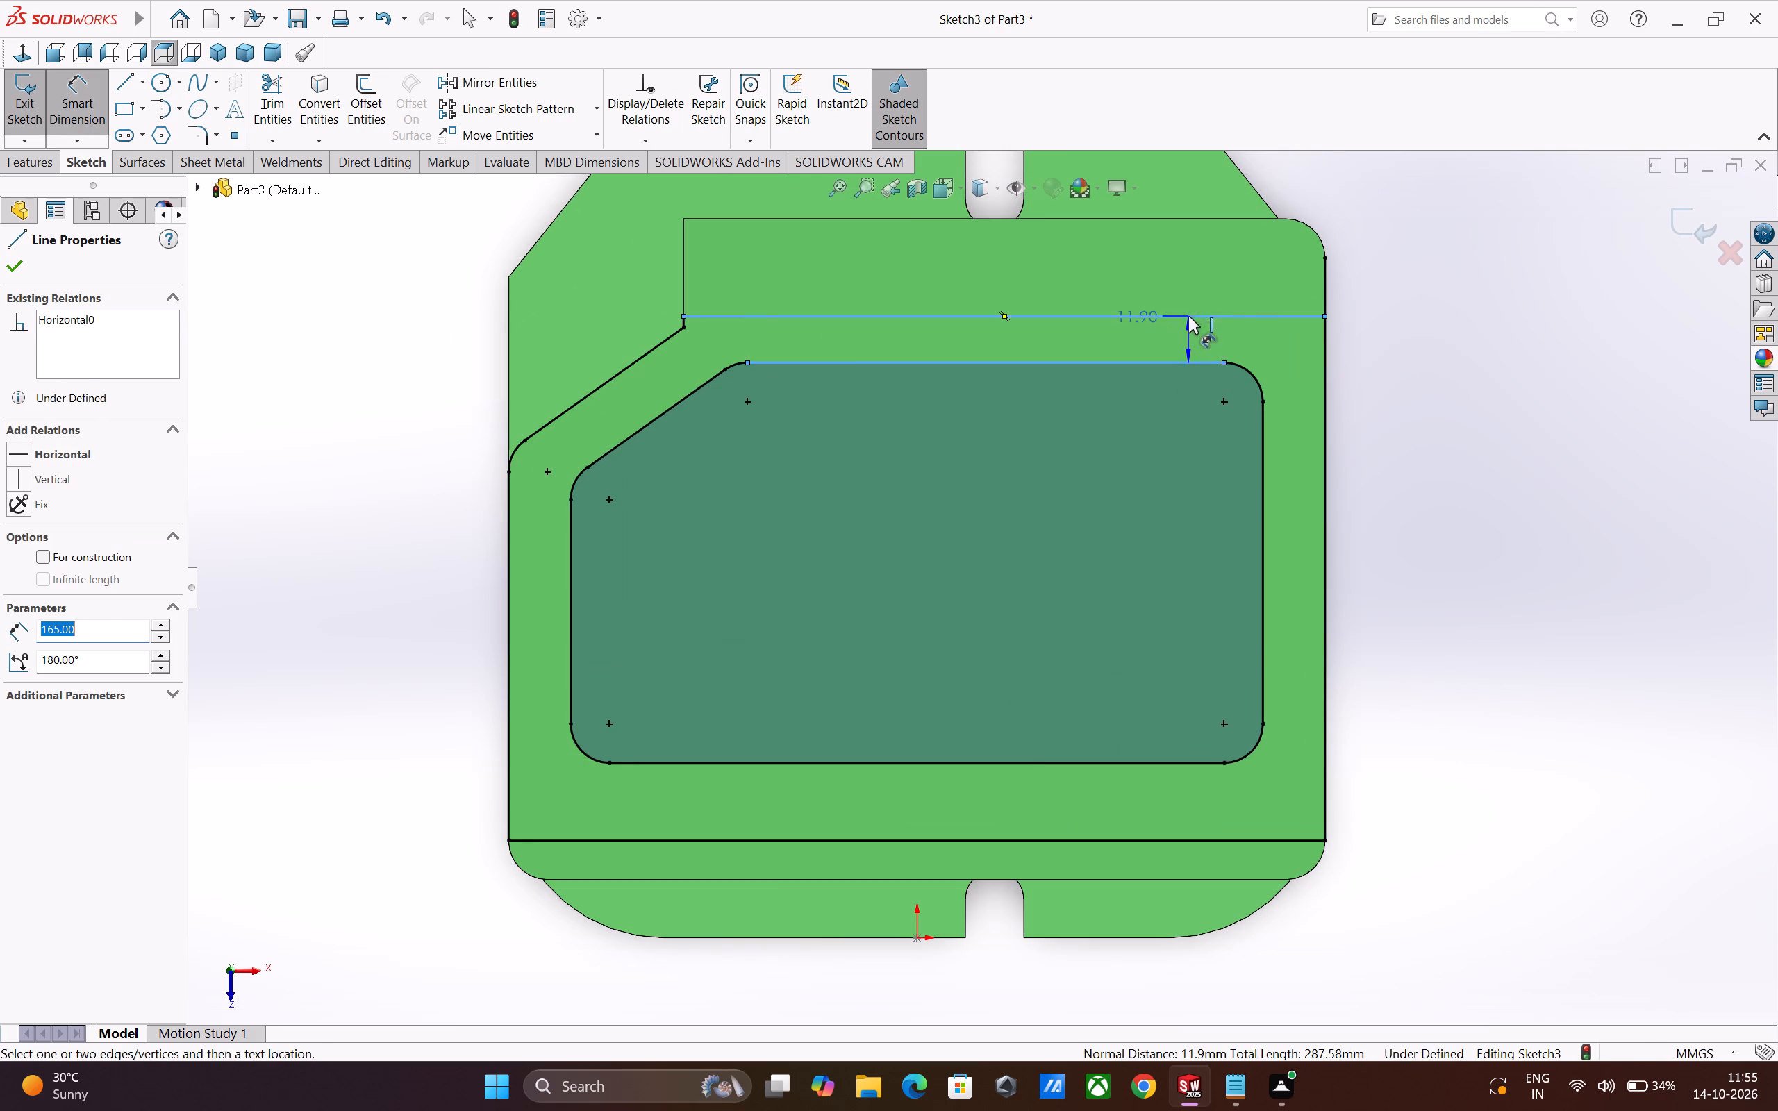
left_click(1396, 342)
key("1")
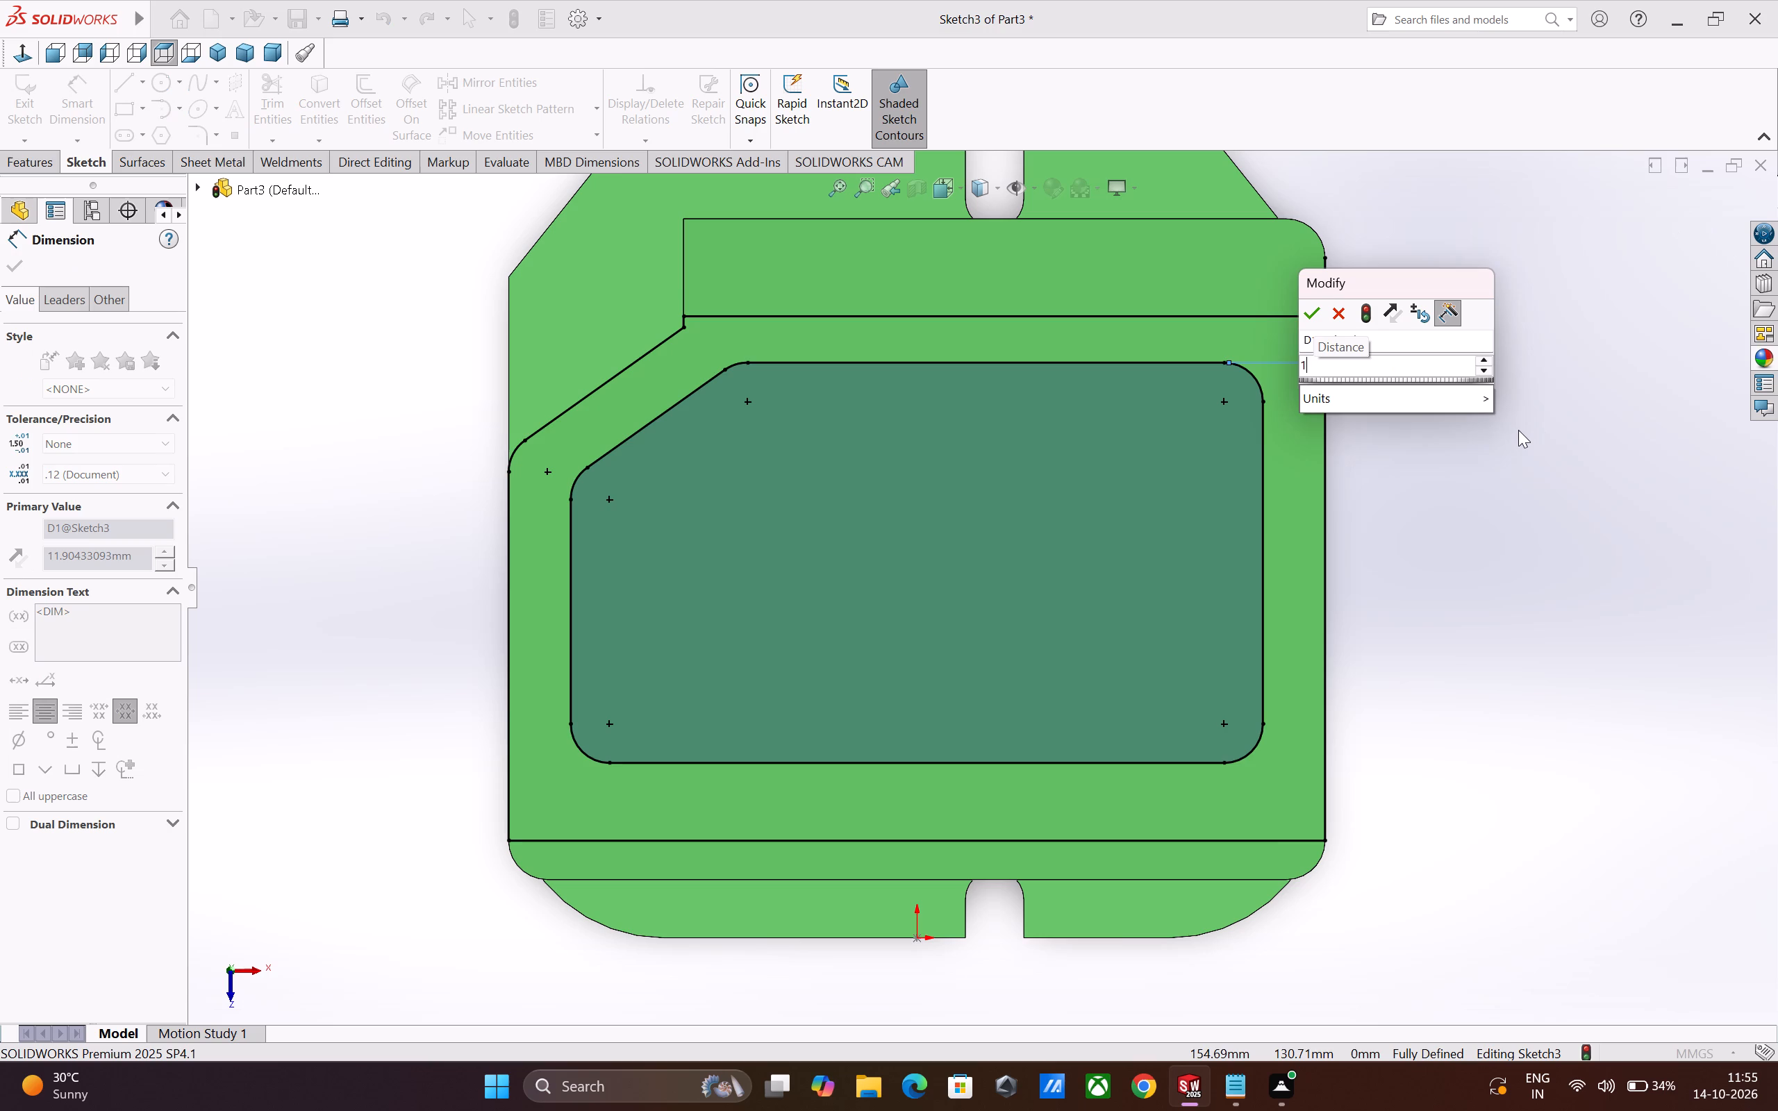
key("5")
key("Return")
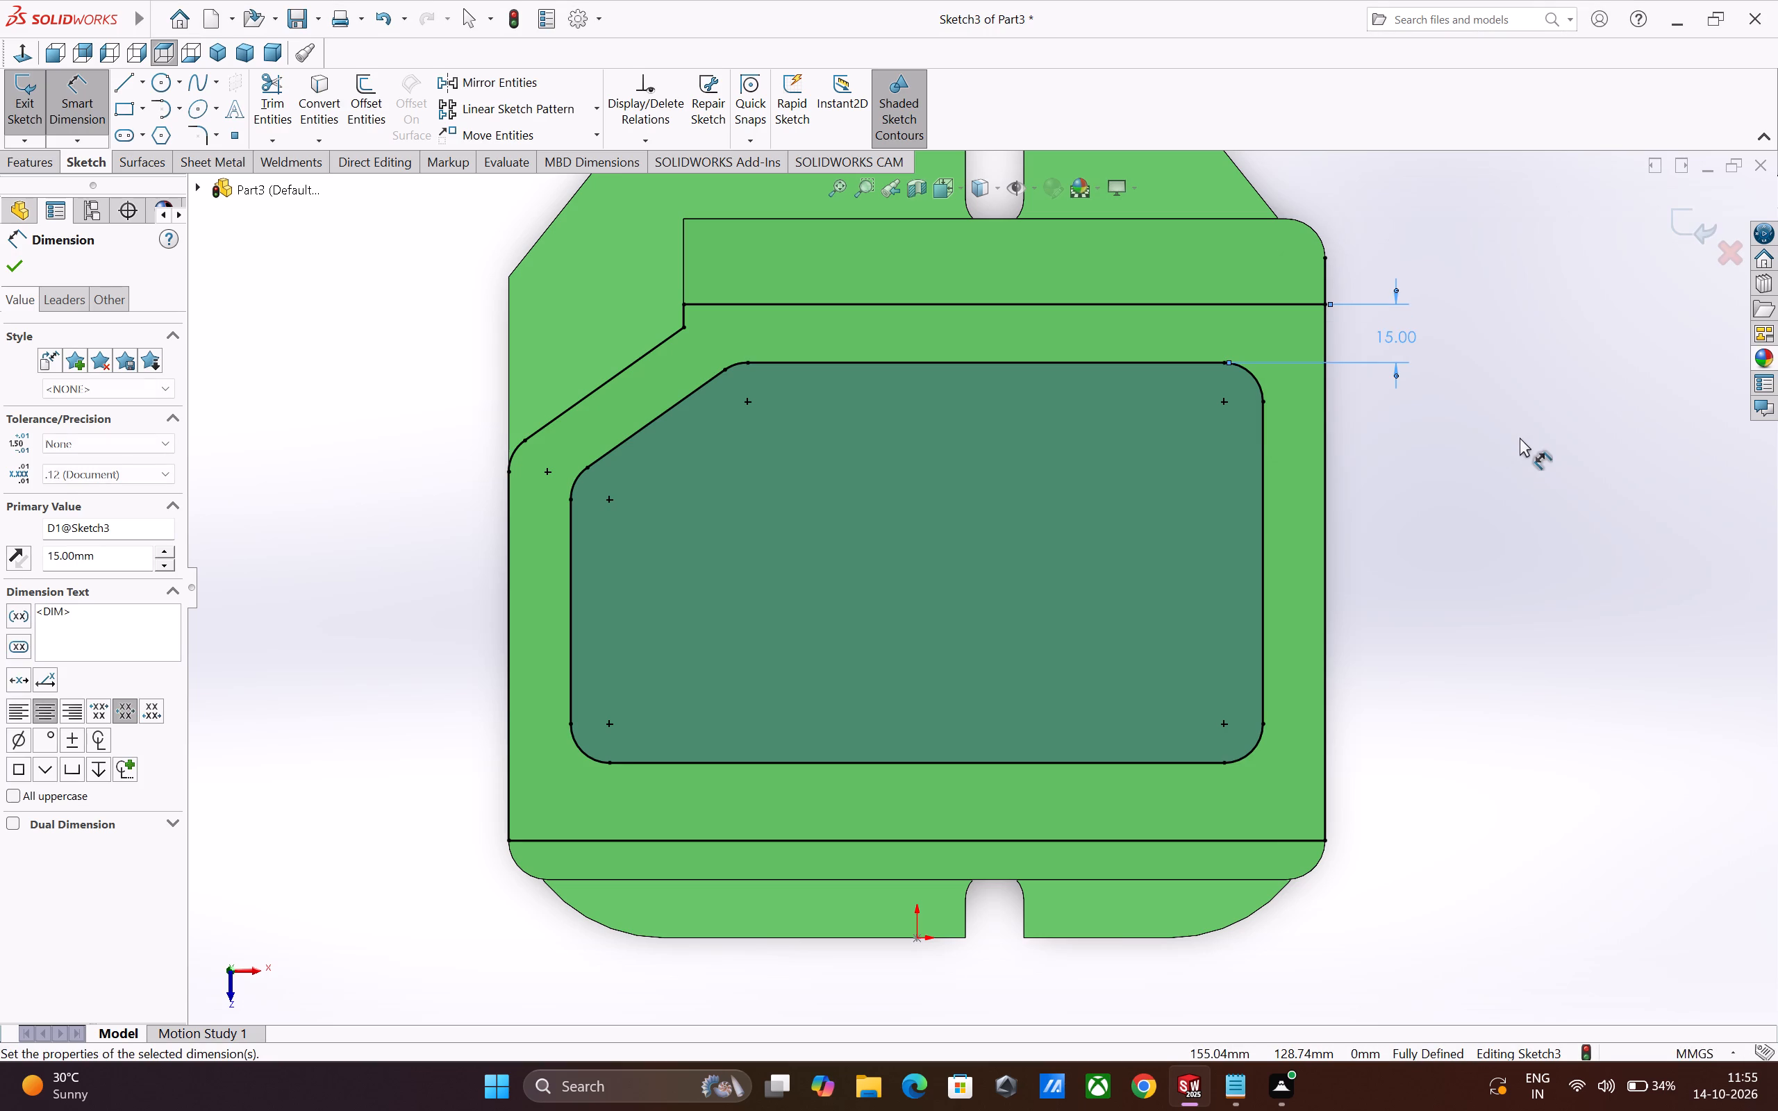
key("grave")
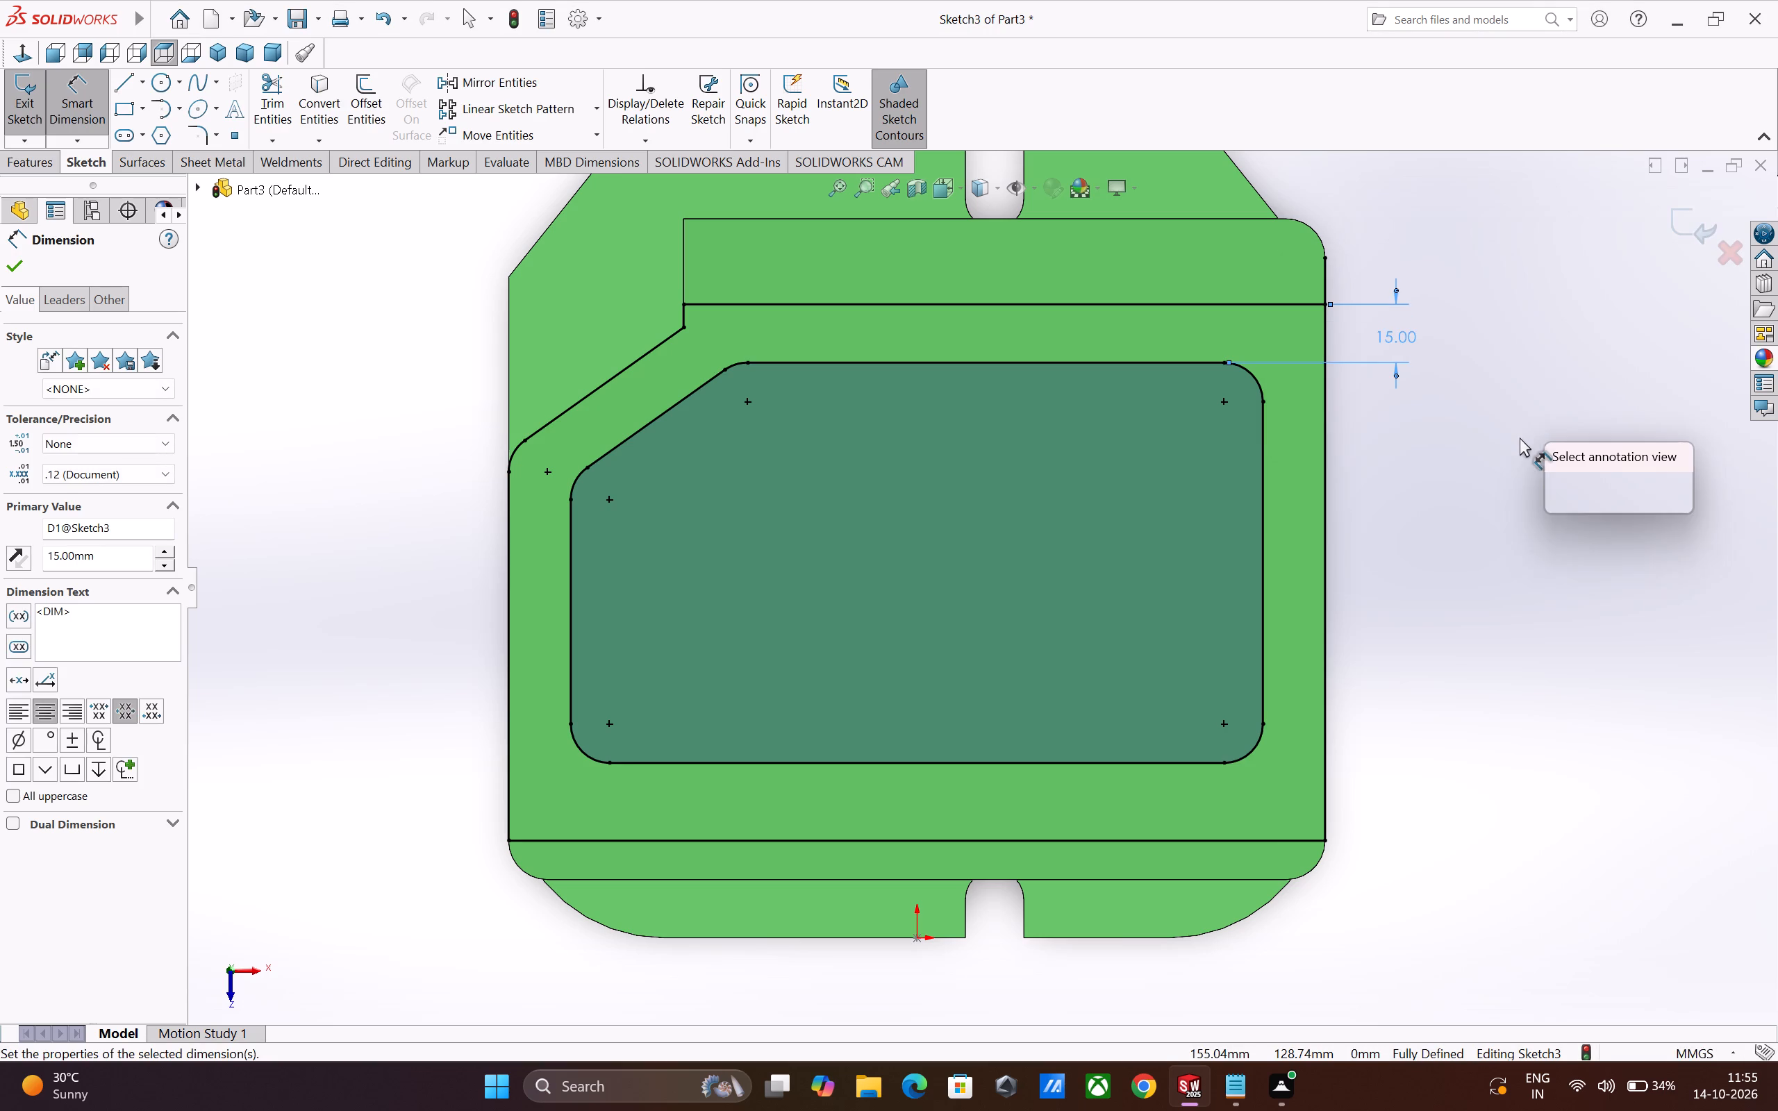
key("Escape")
left_click(1470, 441)
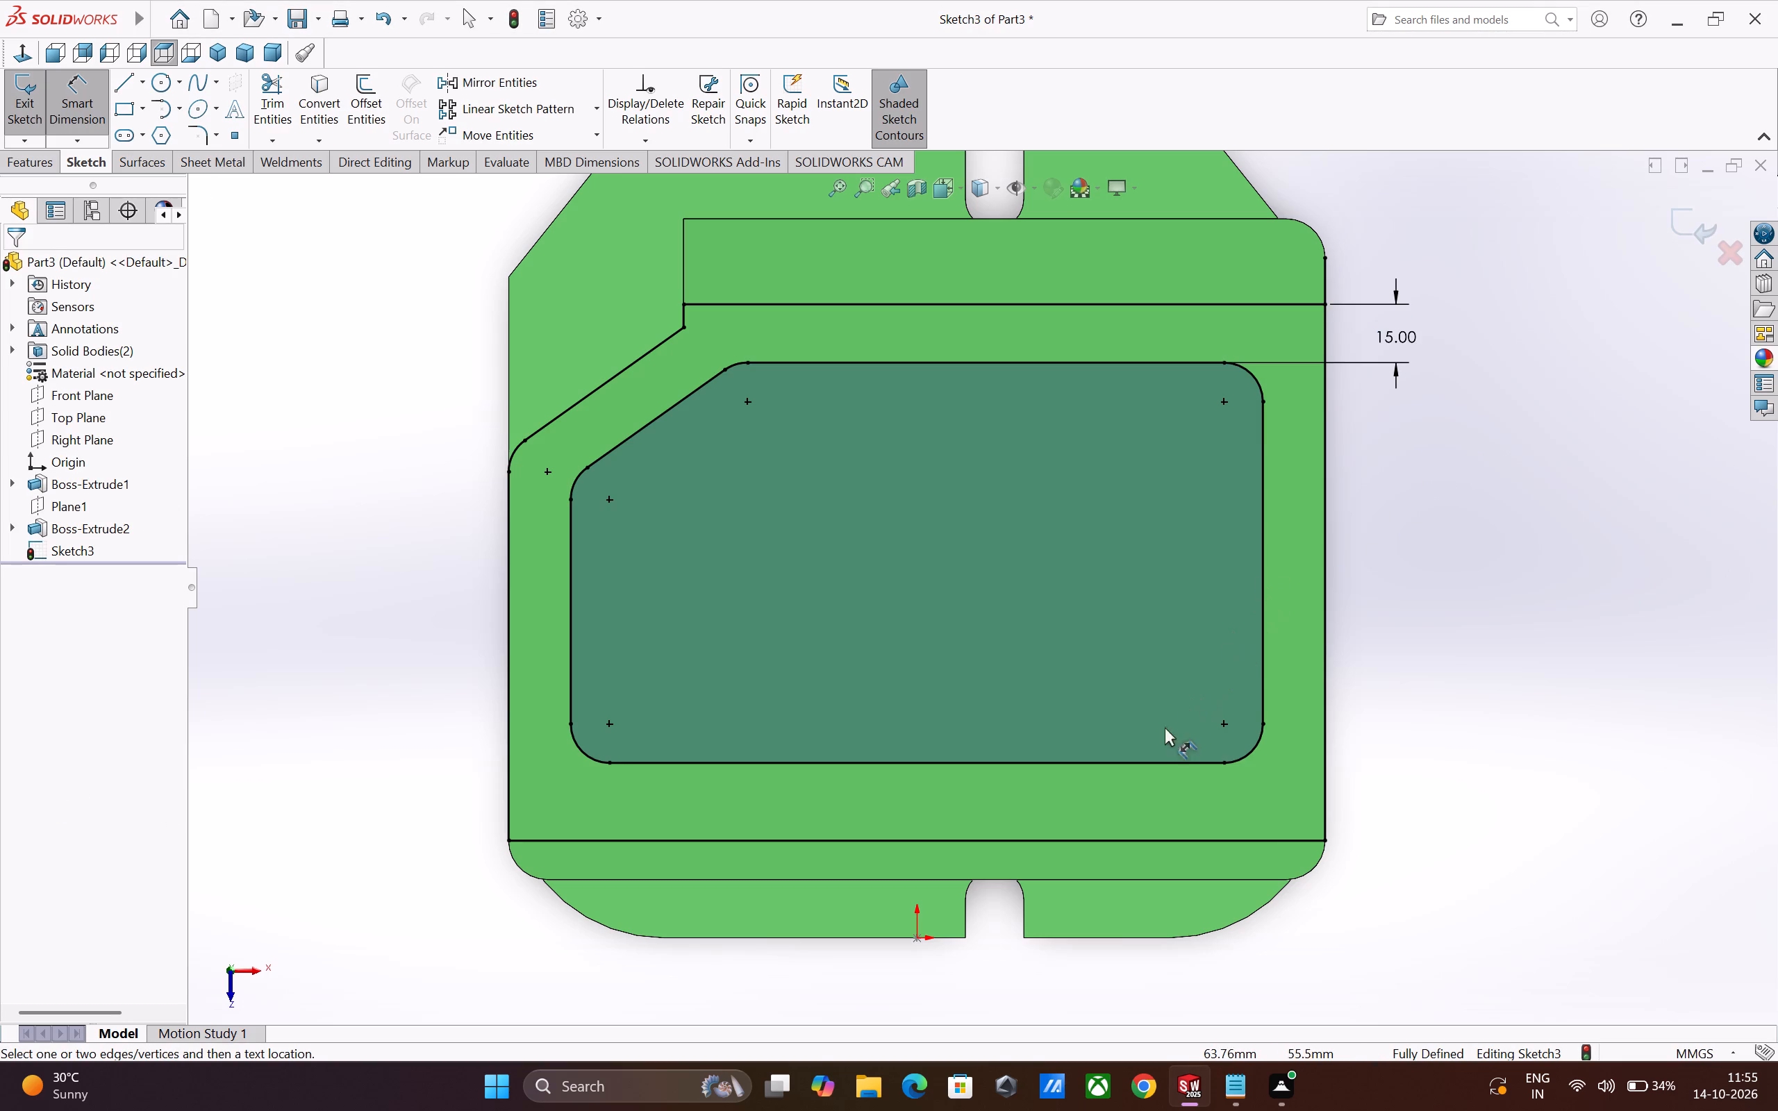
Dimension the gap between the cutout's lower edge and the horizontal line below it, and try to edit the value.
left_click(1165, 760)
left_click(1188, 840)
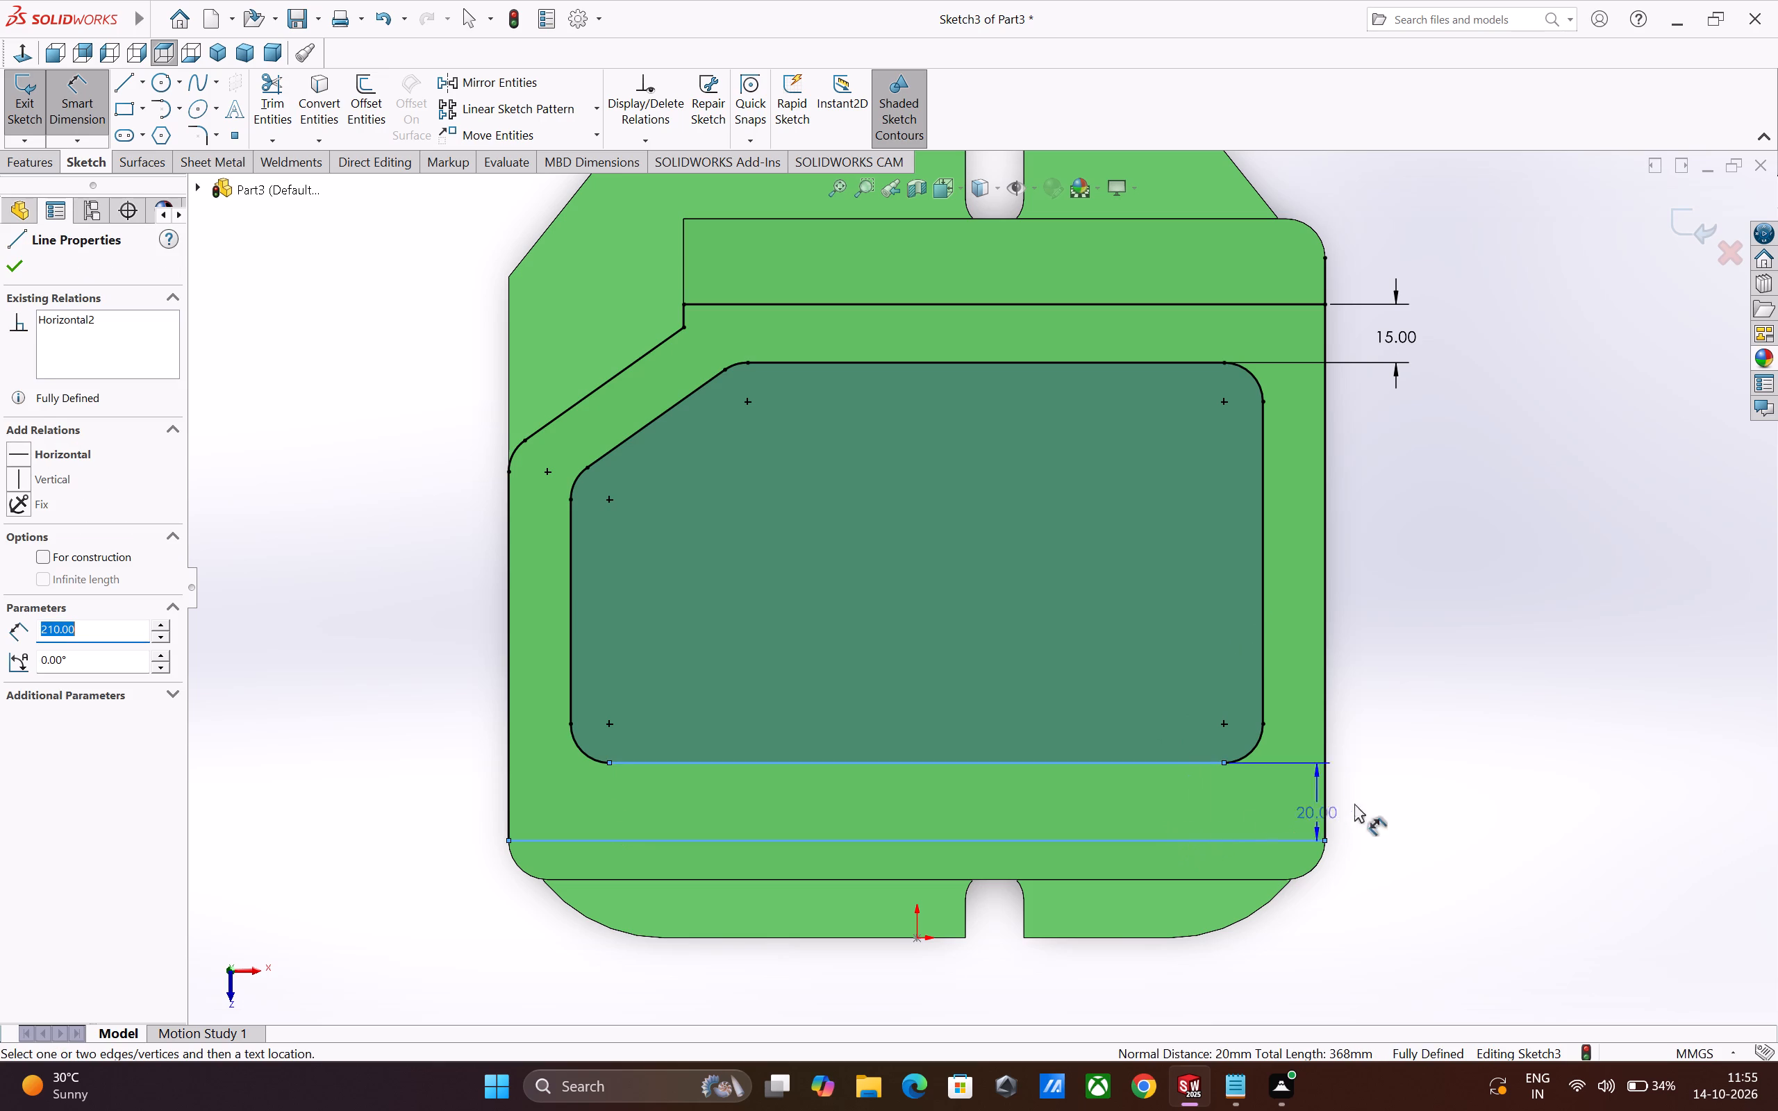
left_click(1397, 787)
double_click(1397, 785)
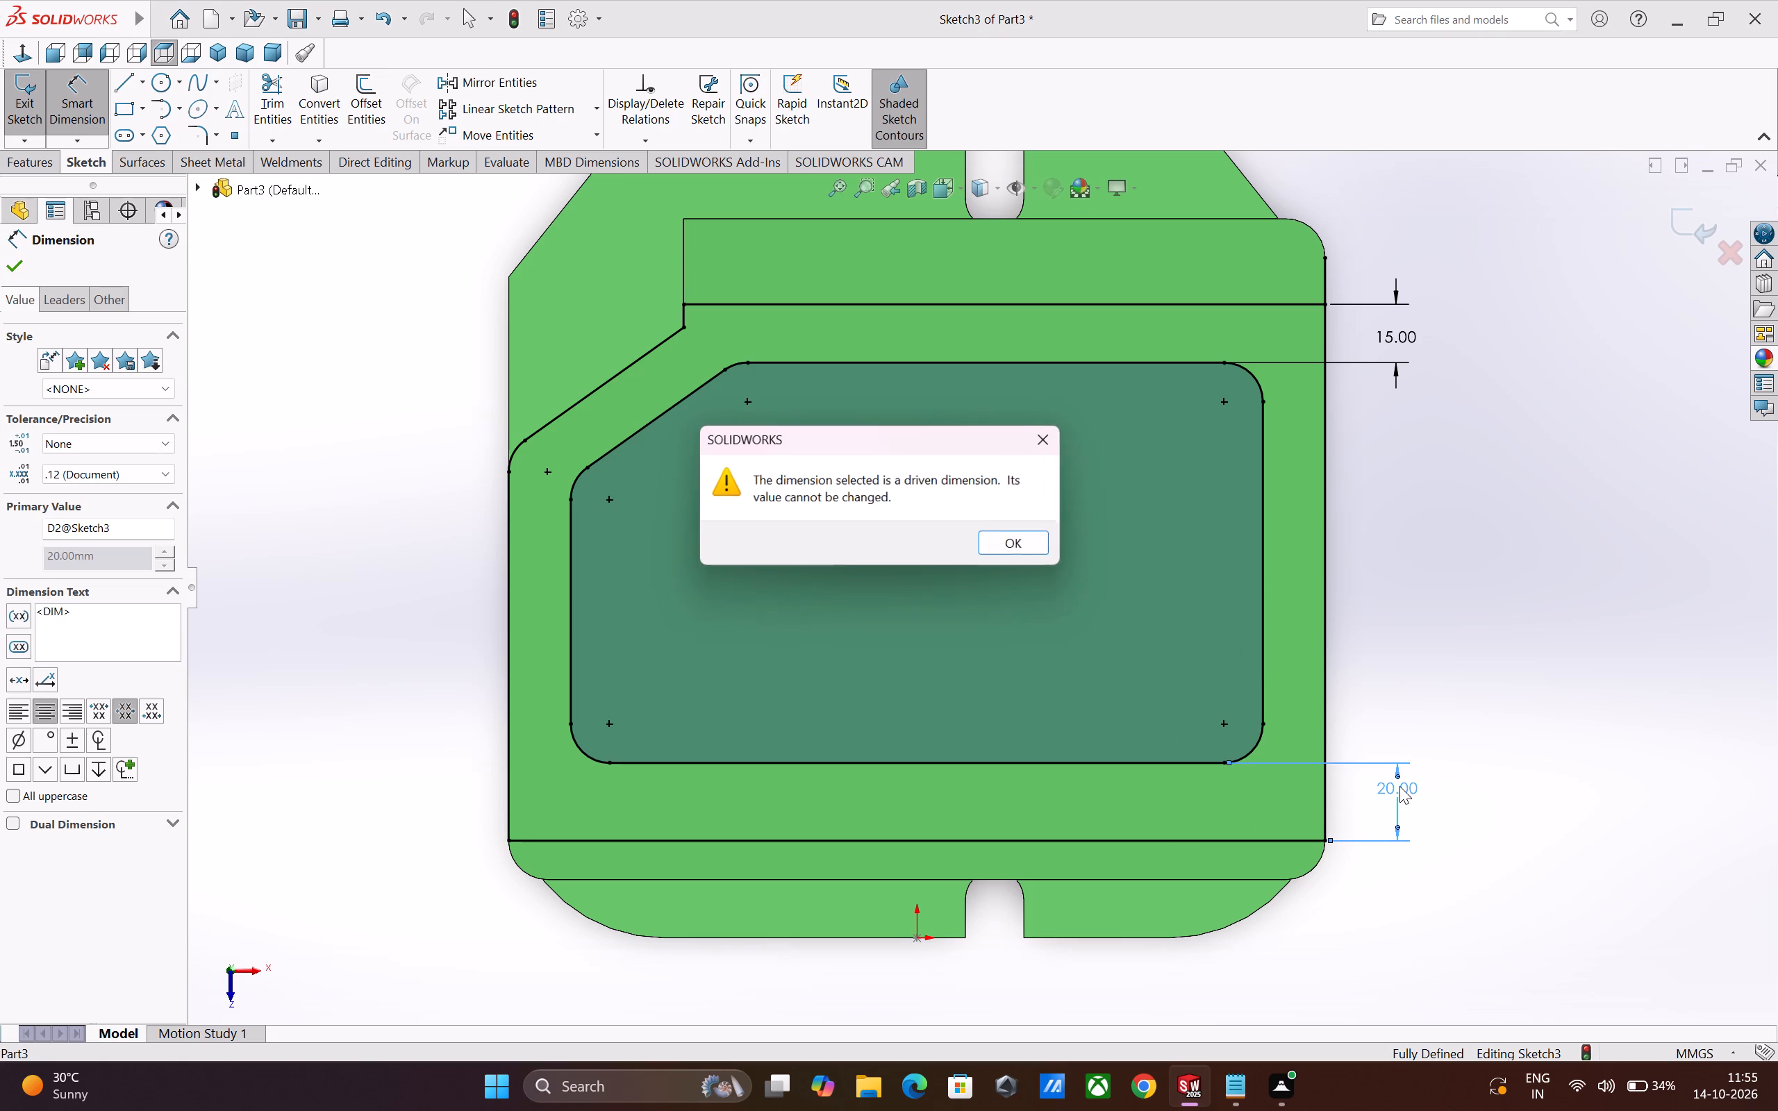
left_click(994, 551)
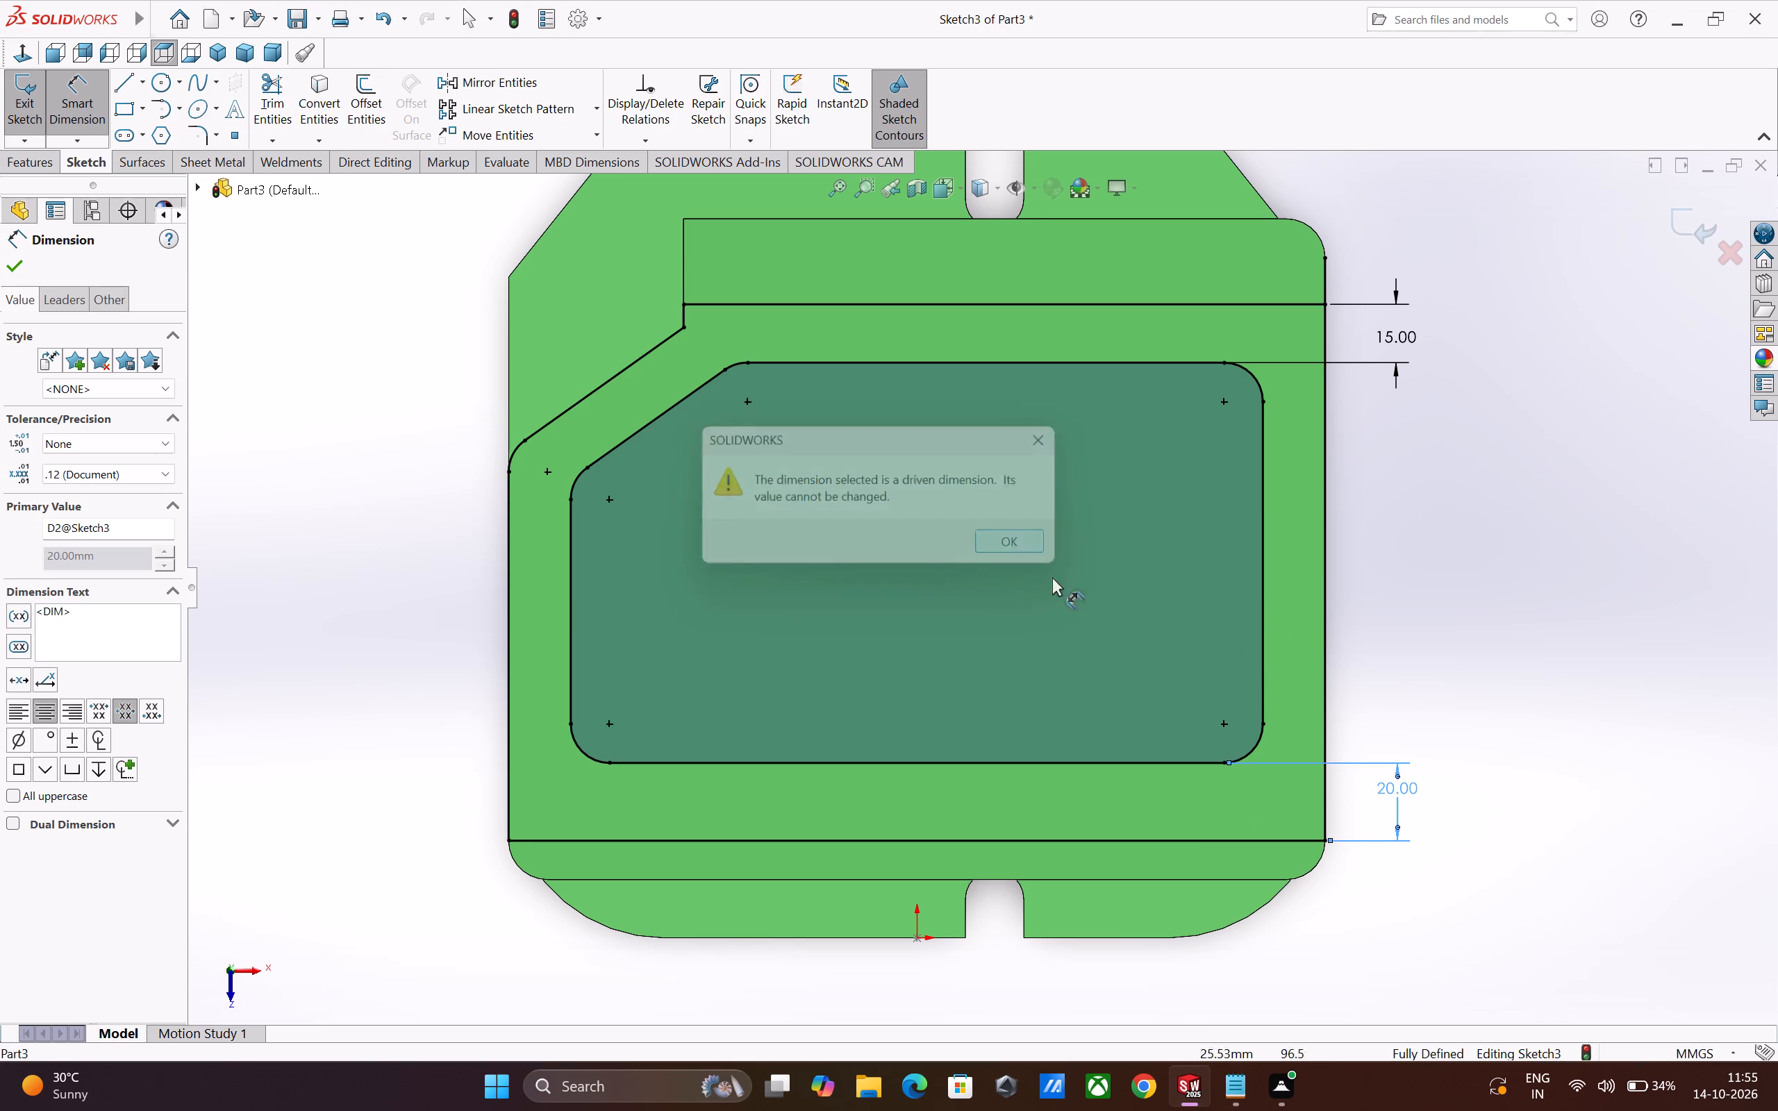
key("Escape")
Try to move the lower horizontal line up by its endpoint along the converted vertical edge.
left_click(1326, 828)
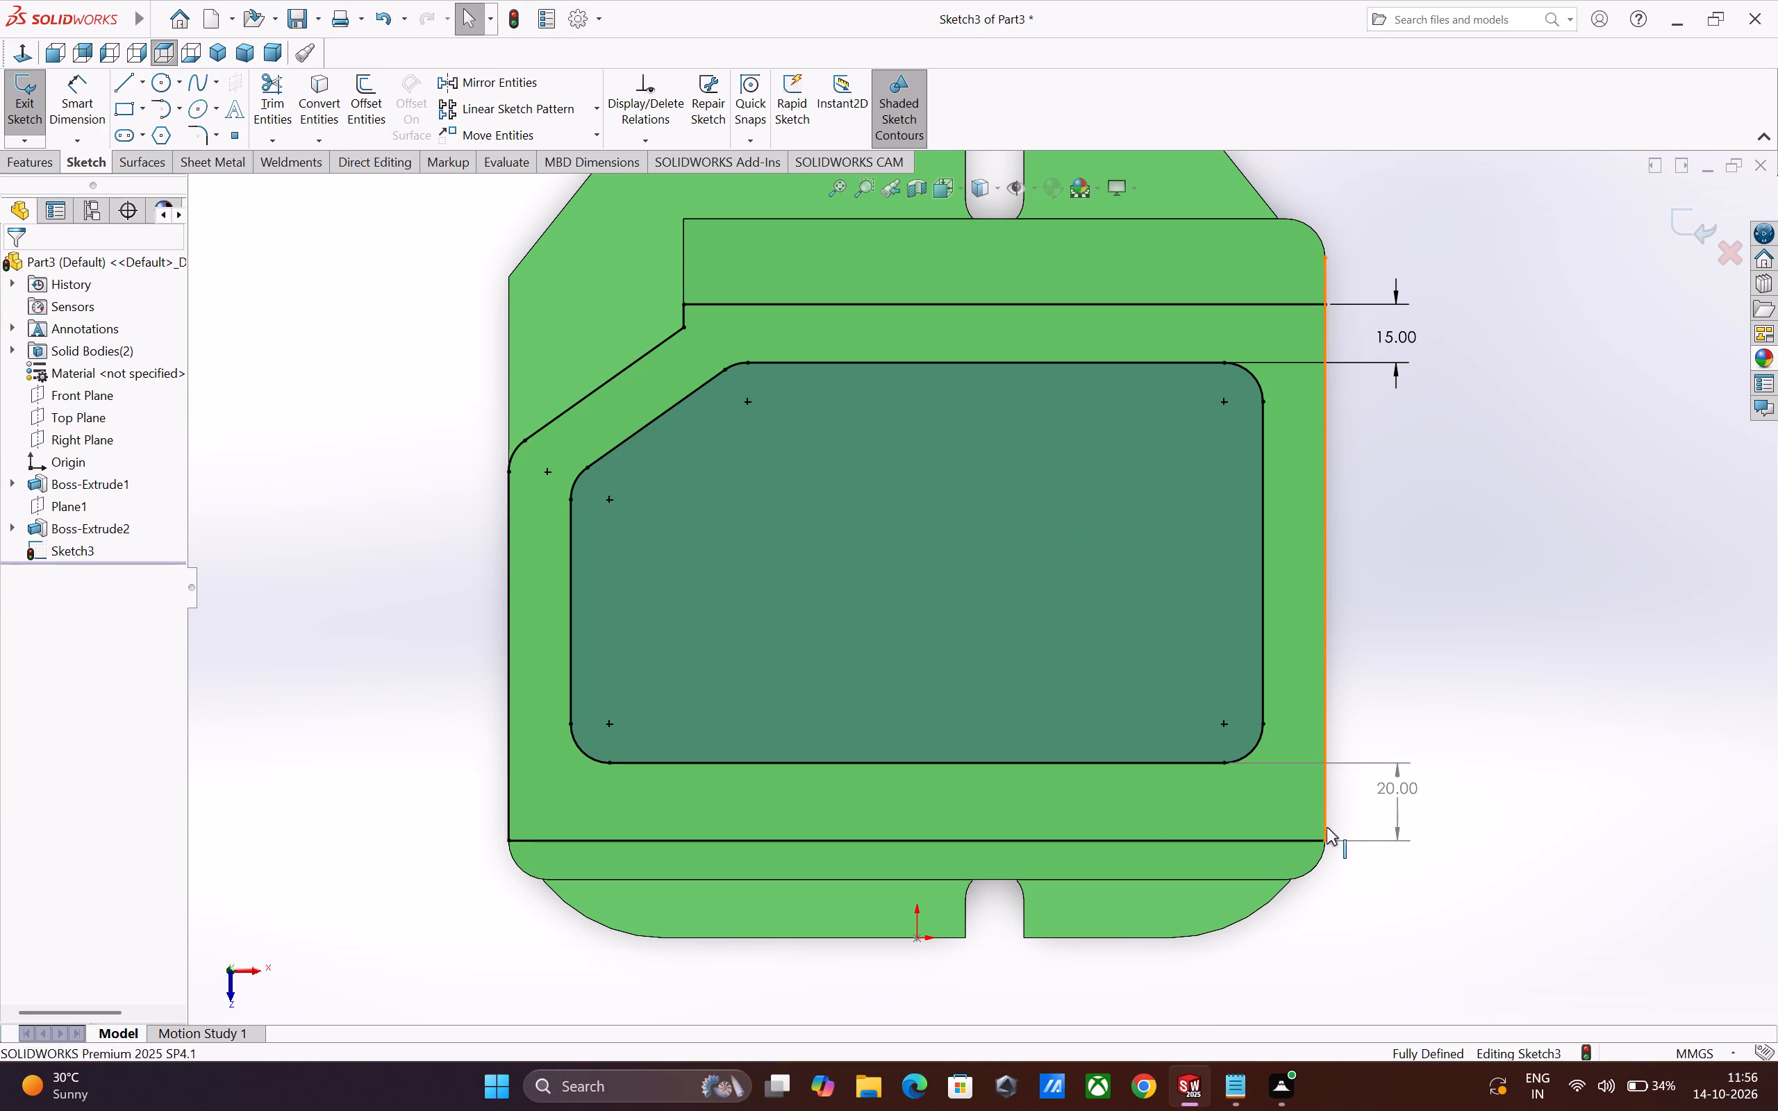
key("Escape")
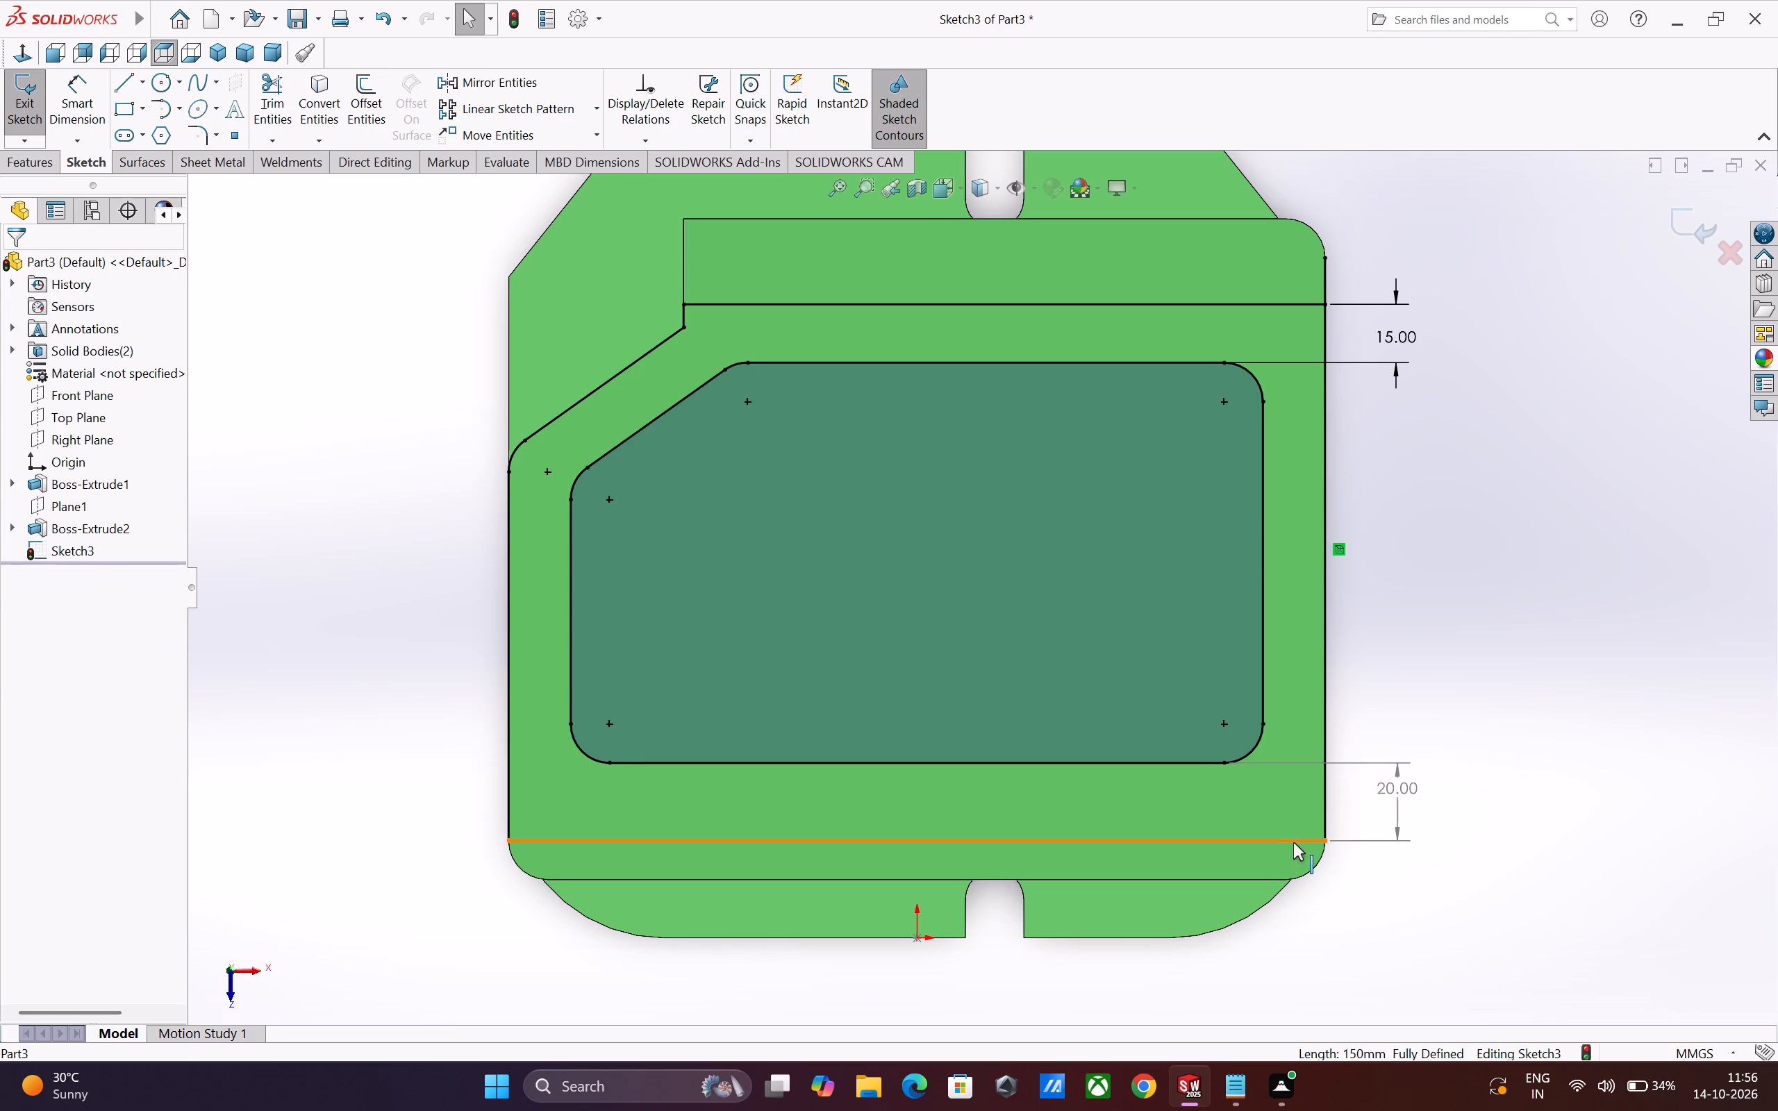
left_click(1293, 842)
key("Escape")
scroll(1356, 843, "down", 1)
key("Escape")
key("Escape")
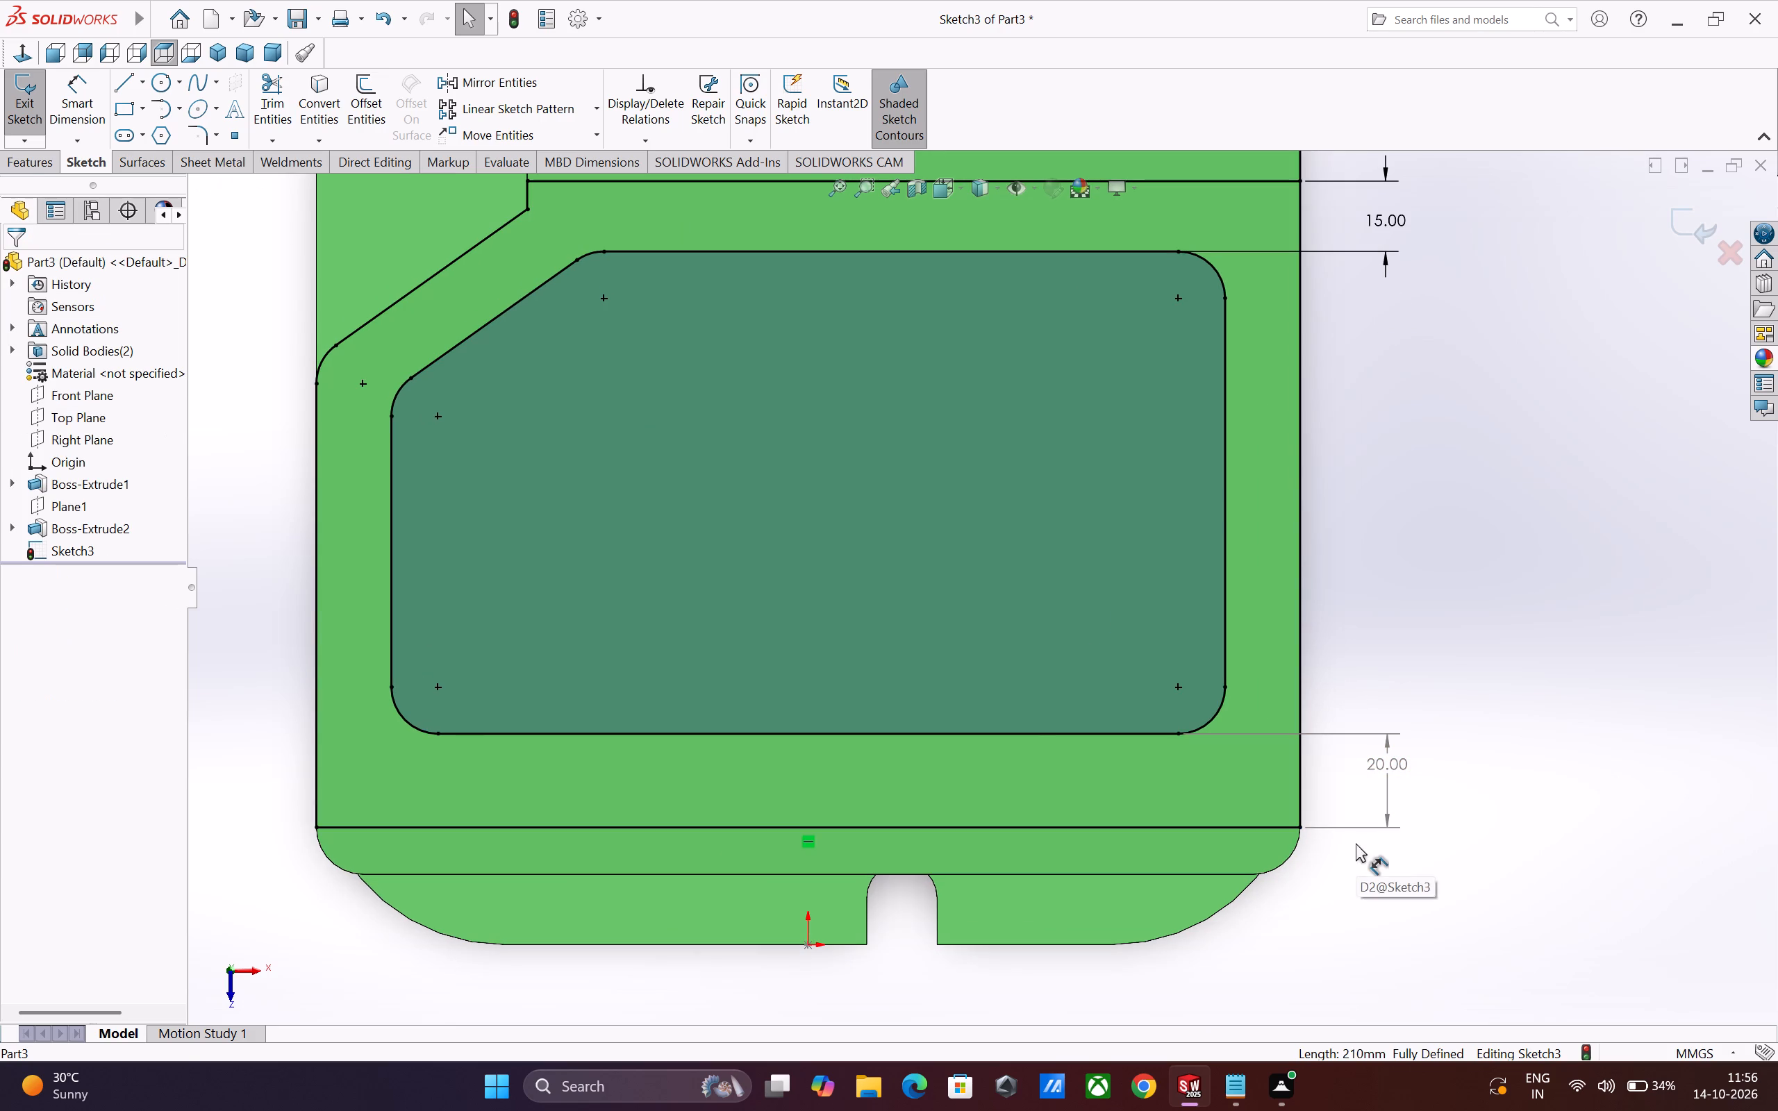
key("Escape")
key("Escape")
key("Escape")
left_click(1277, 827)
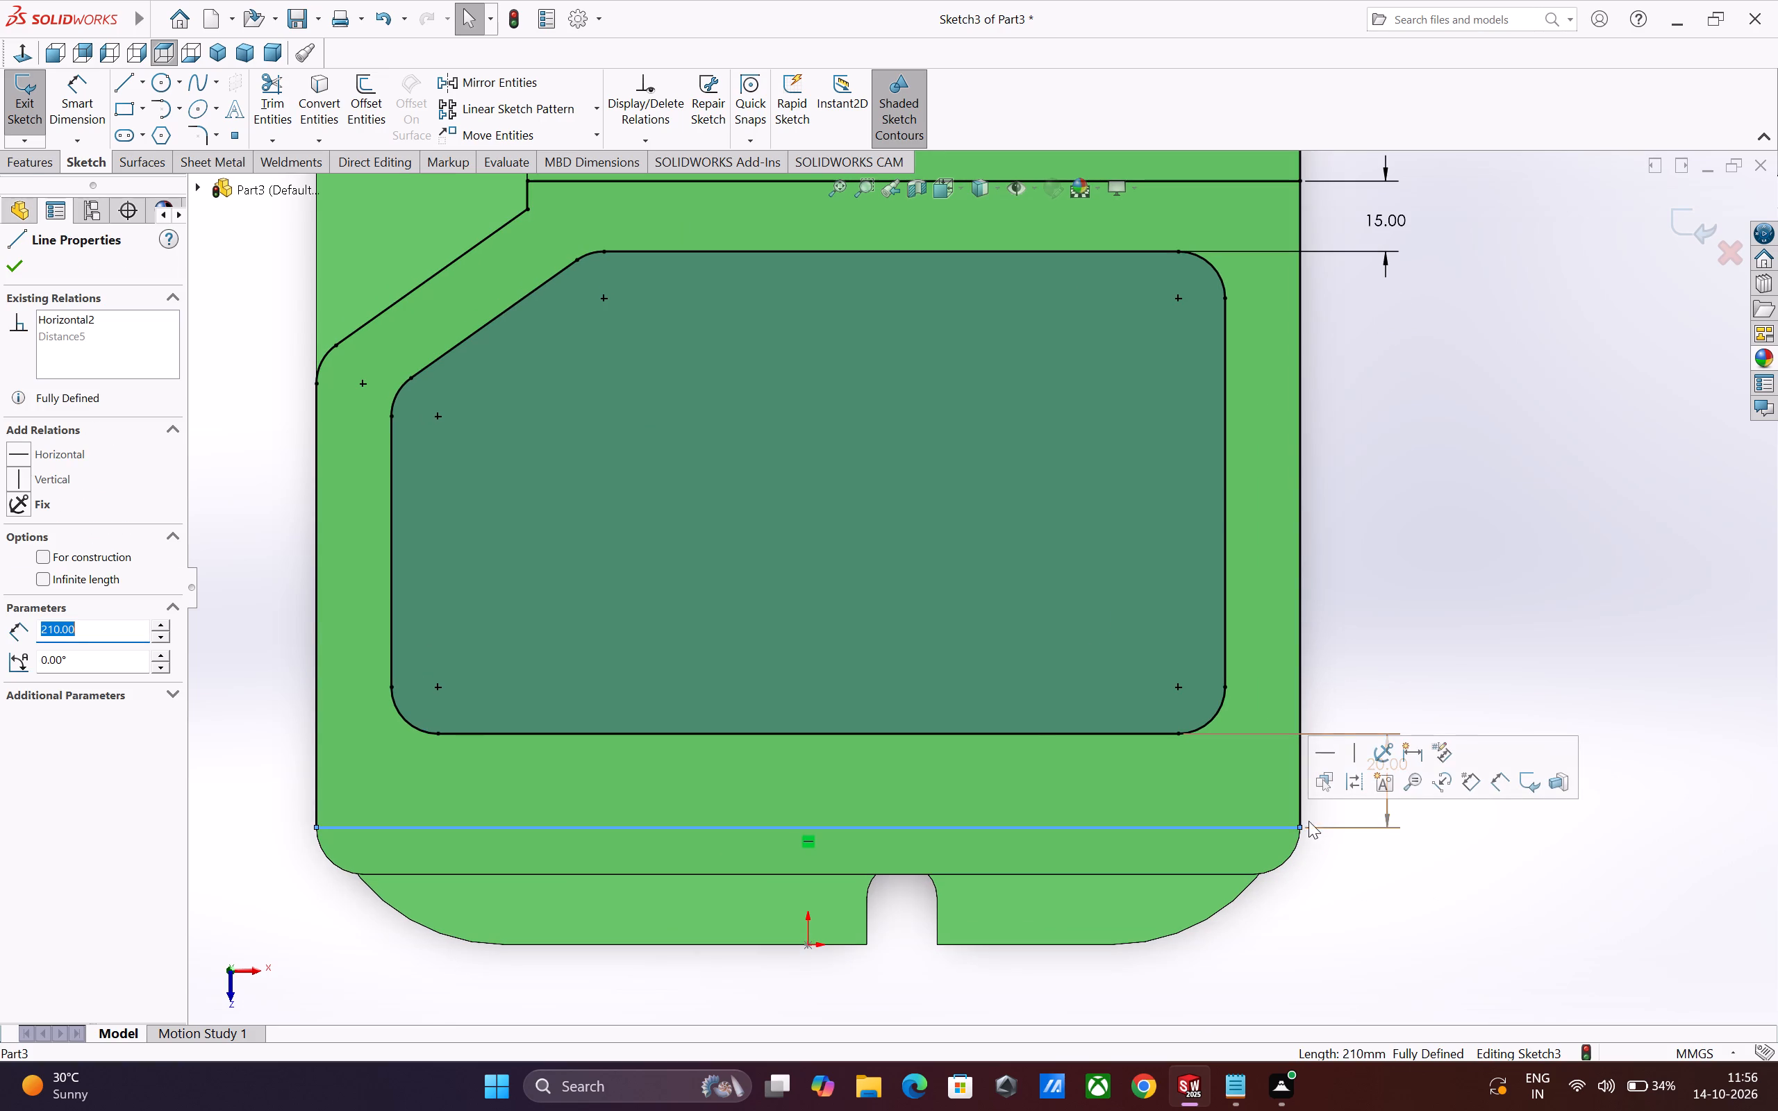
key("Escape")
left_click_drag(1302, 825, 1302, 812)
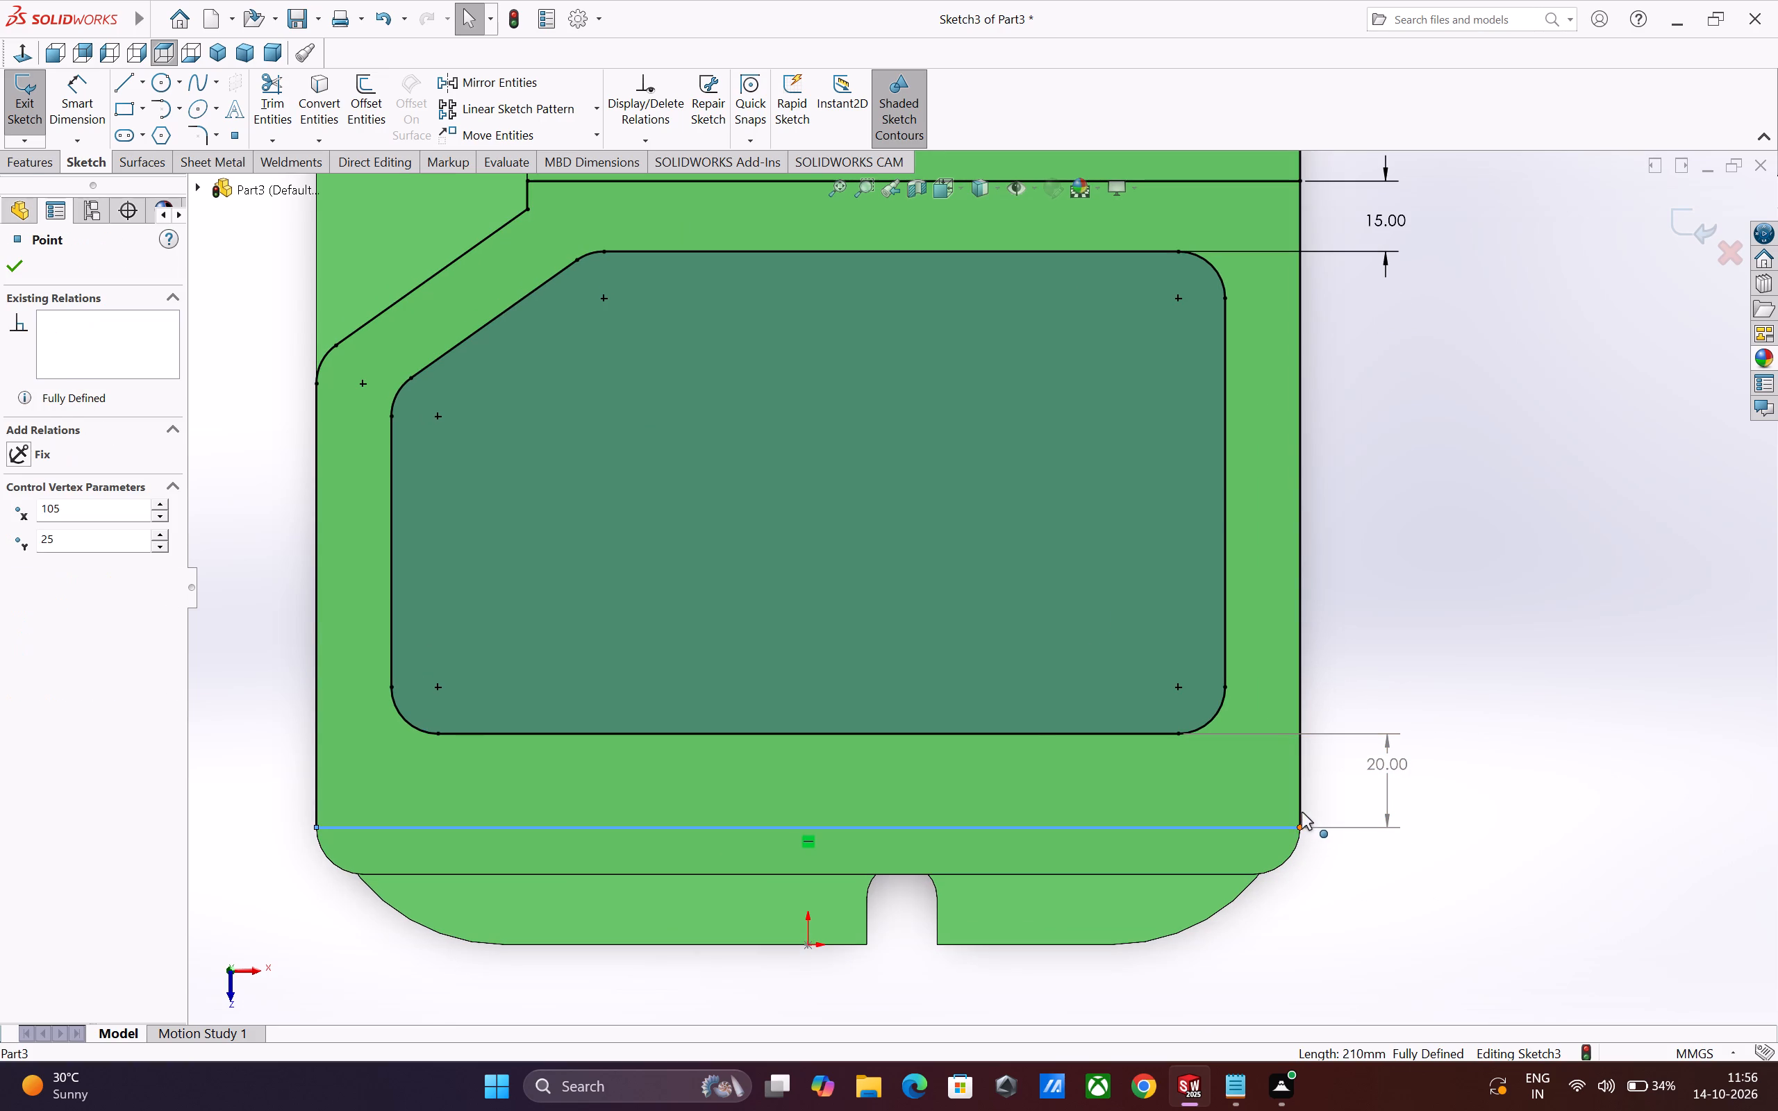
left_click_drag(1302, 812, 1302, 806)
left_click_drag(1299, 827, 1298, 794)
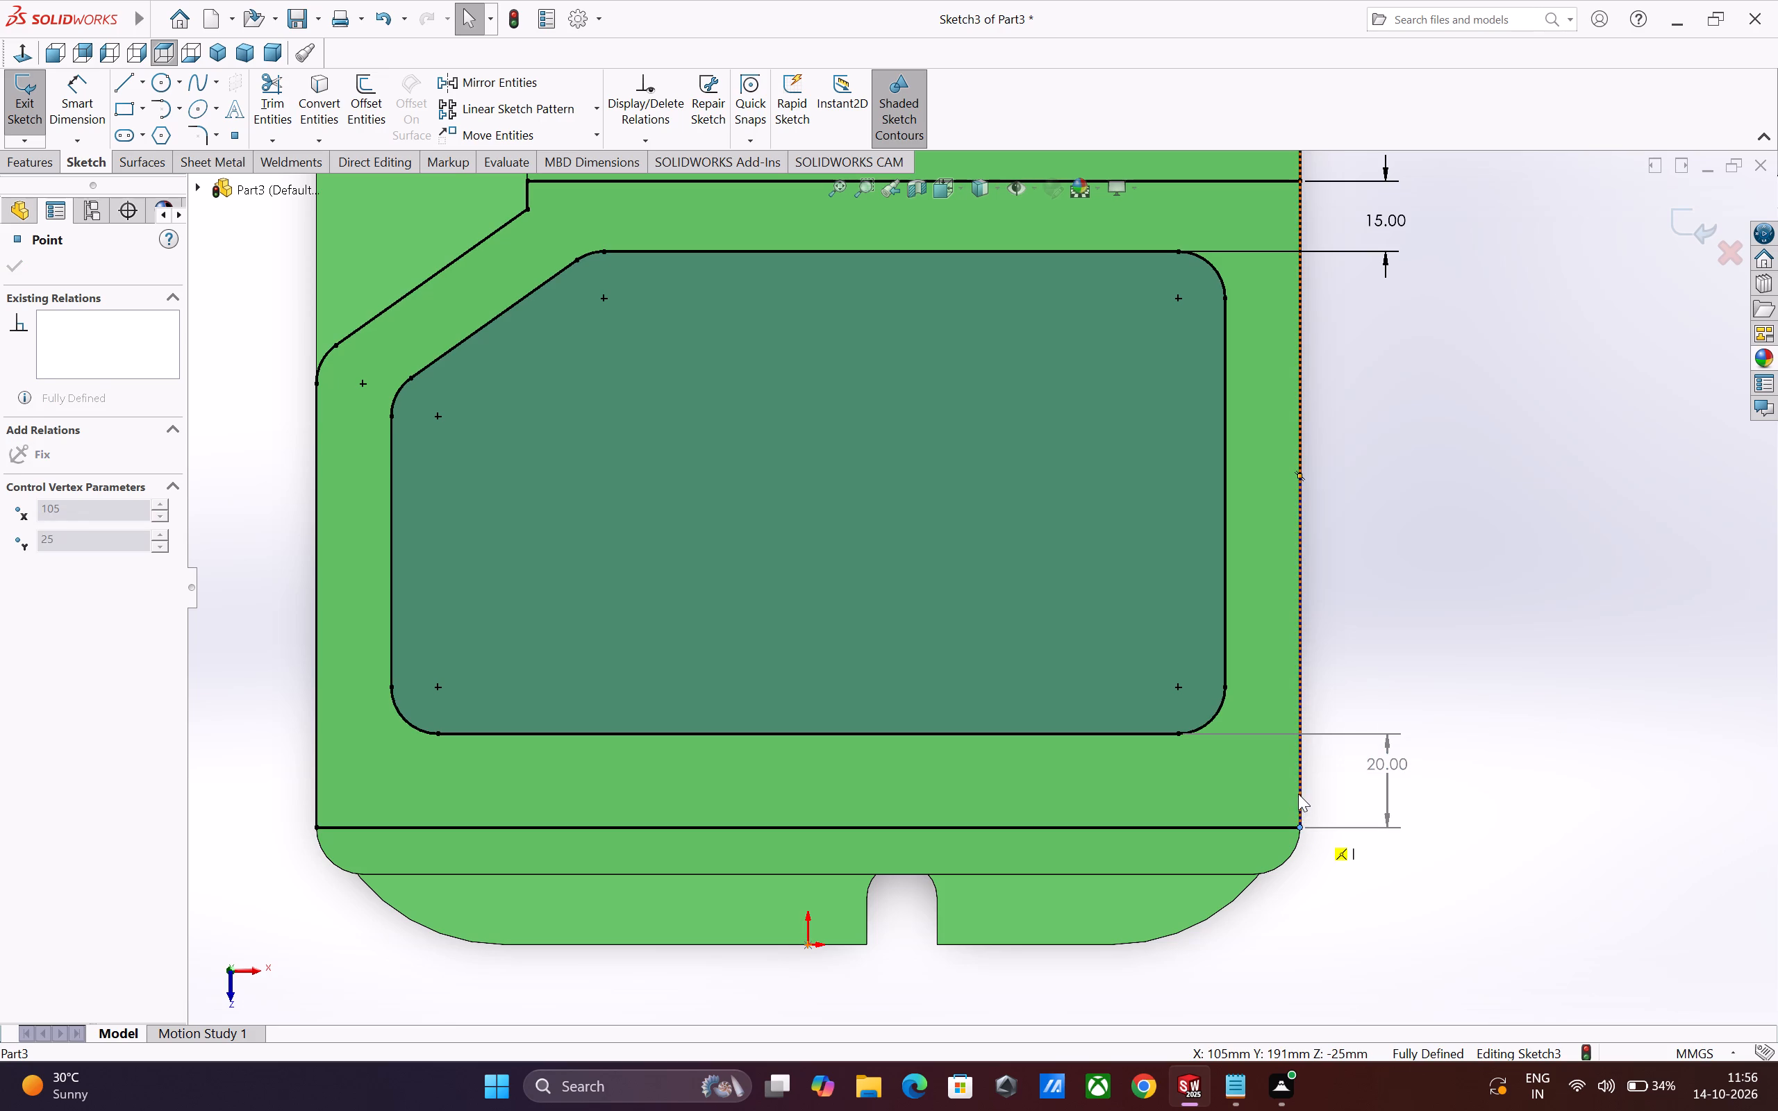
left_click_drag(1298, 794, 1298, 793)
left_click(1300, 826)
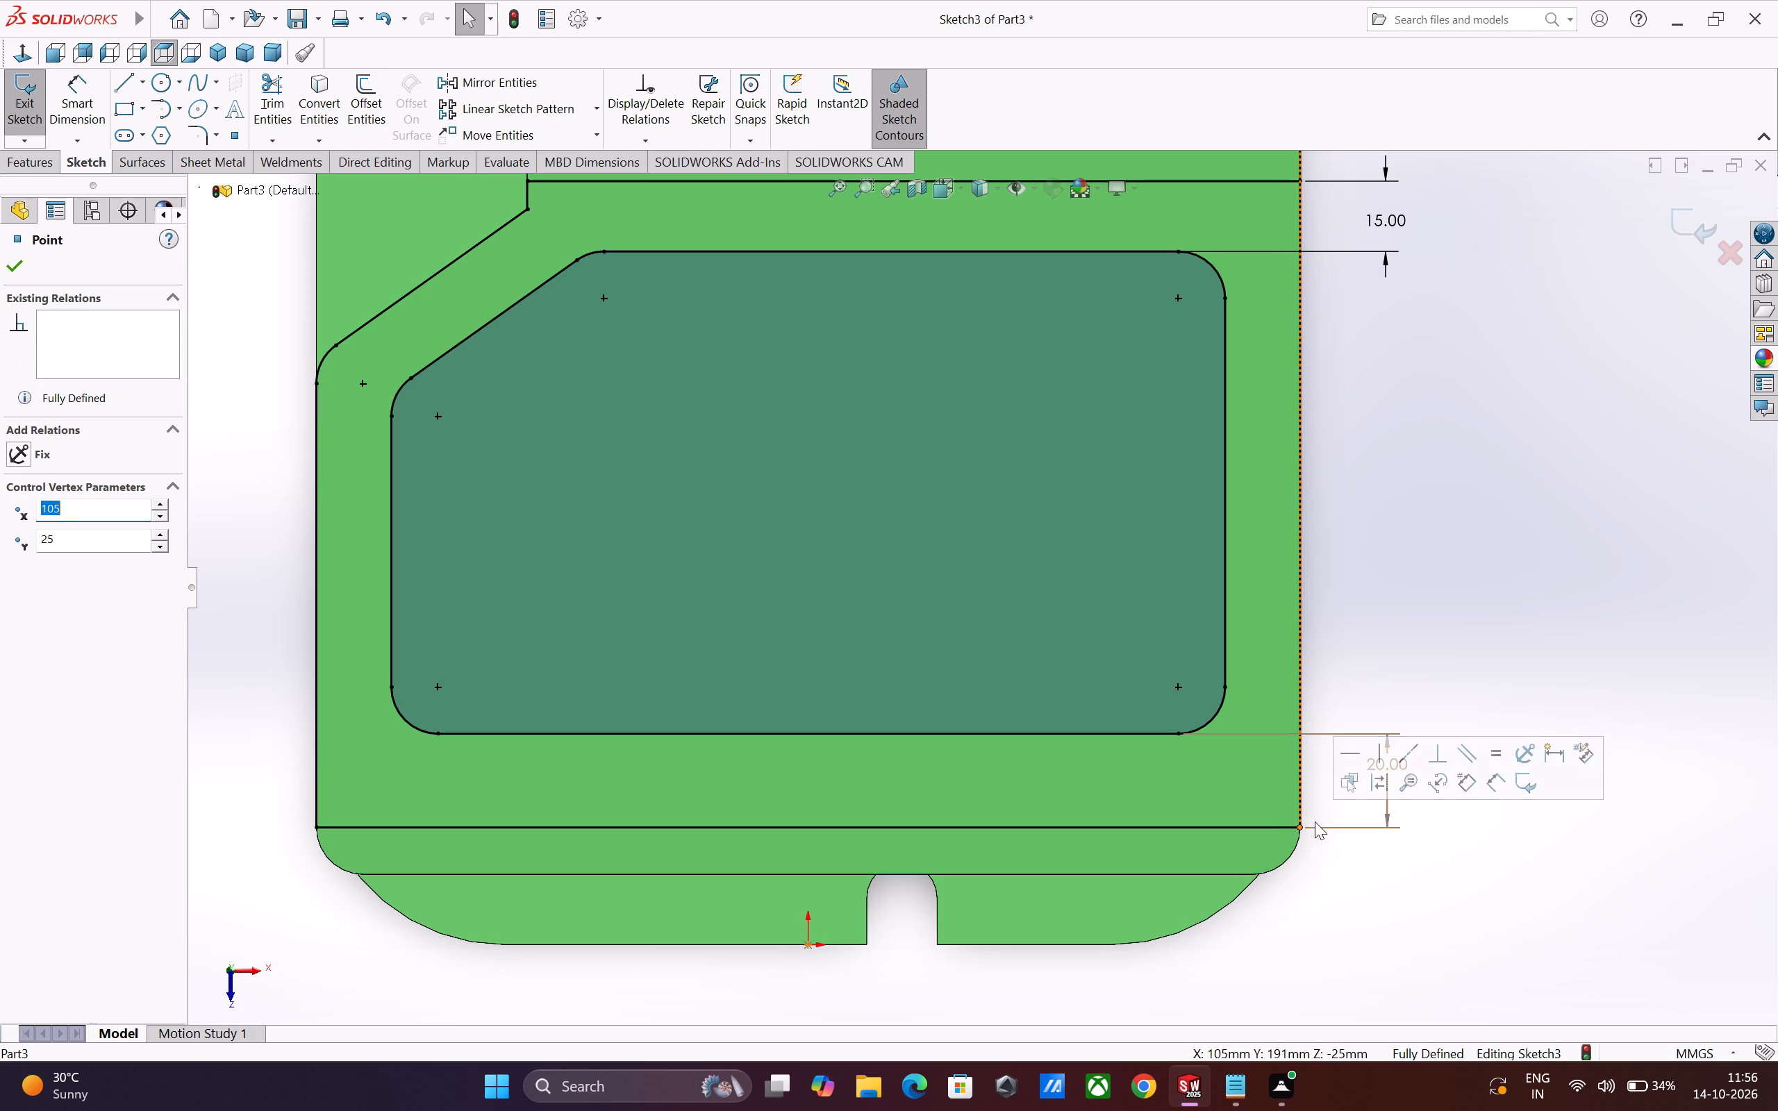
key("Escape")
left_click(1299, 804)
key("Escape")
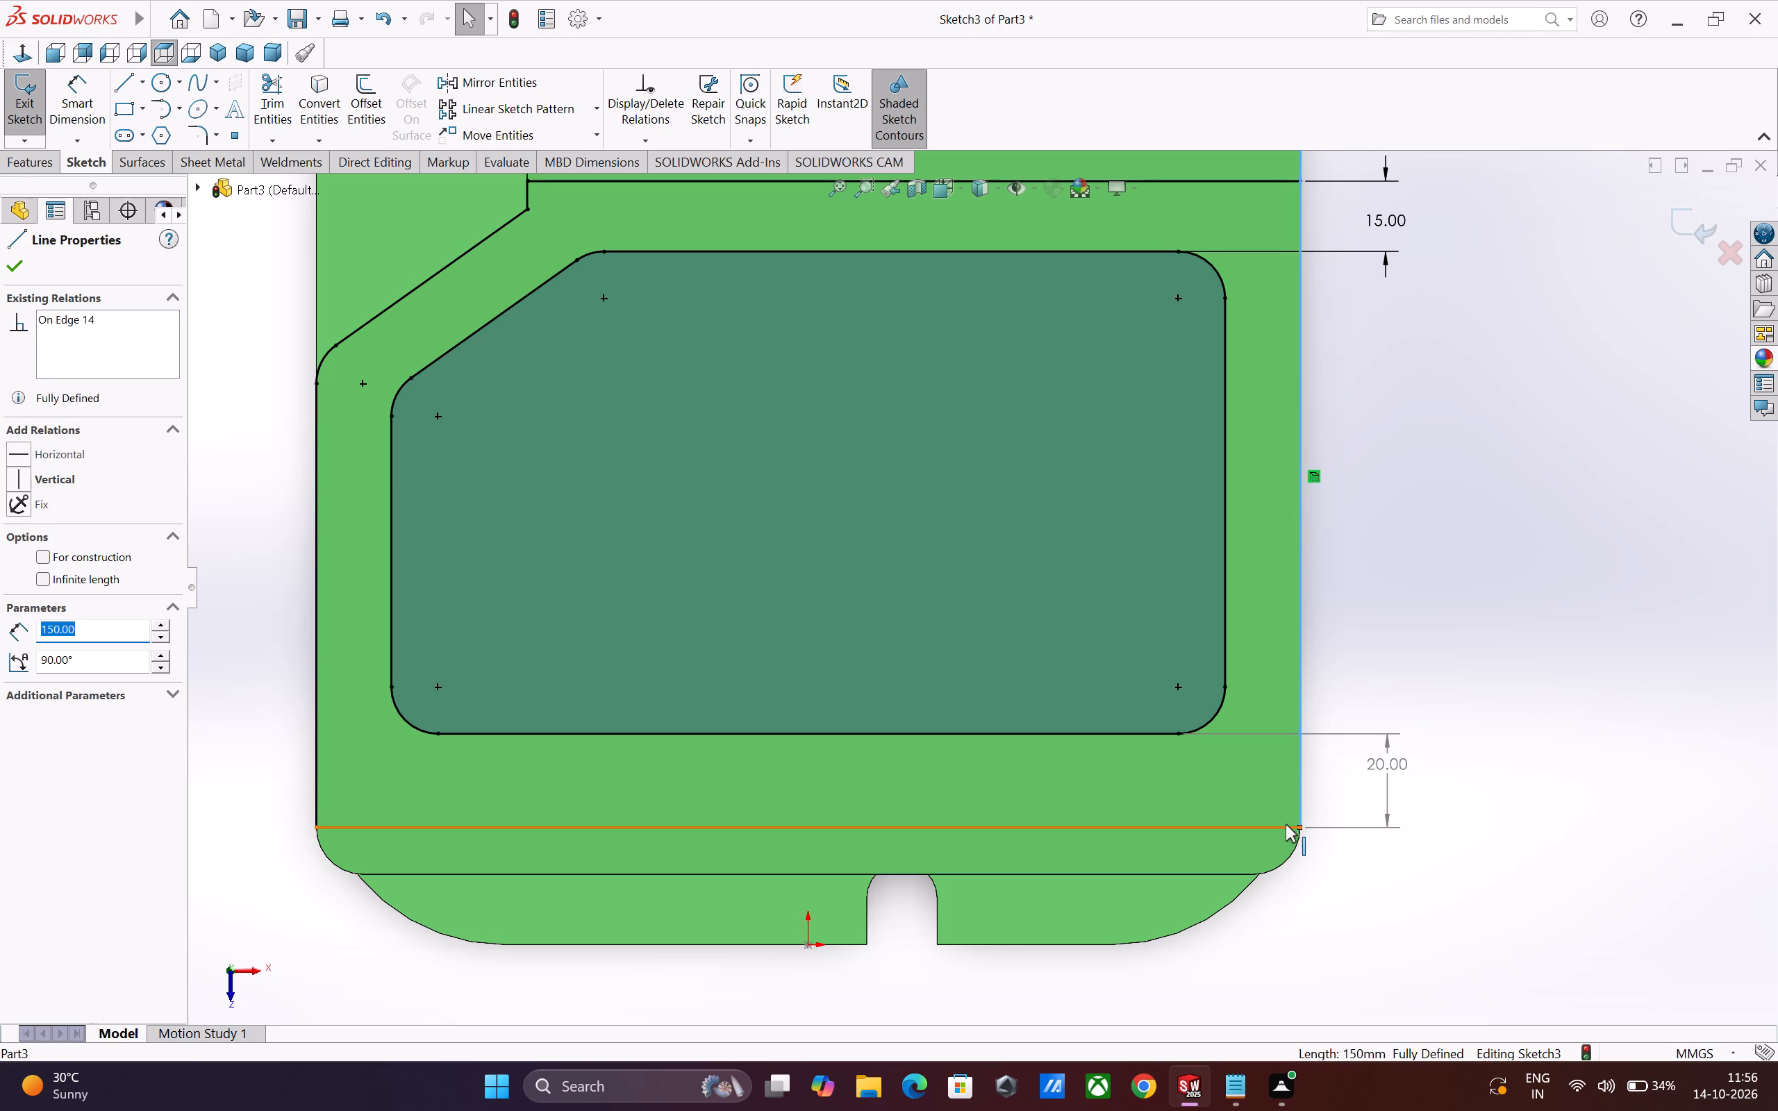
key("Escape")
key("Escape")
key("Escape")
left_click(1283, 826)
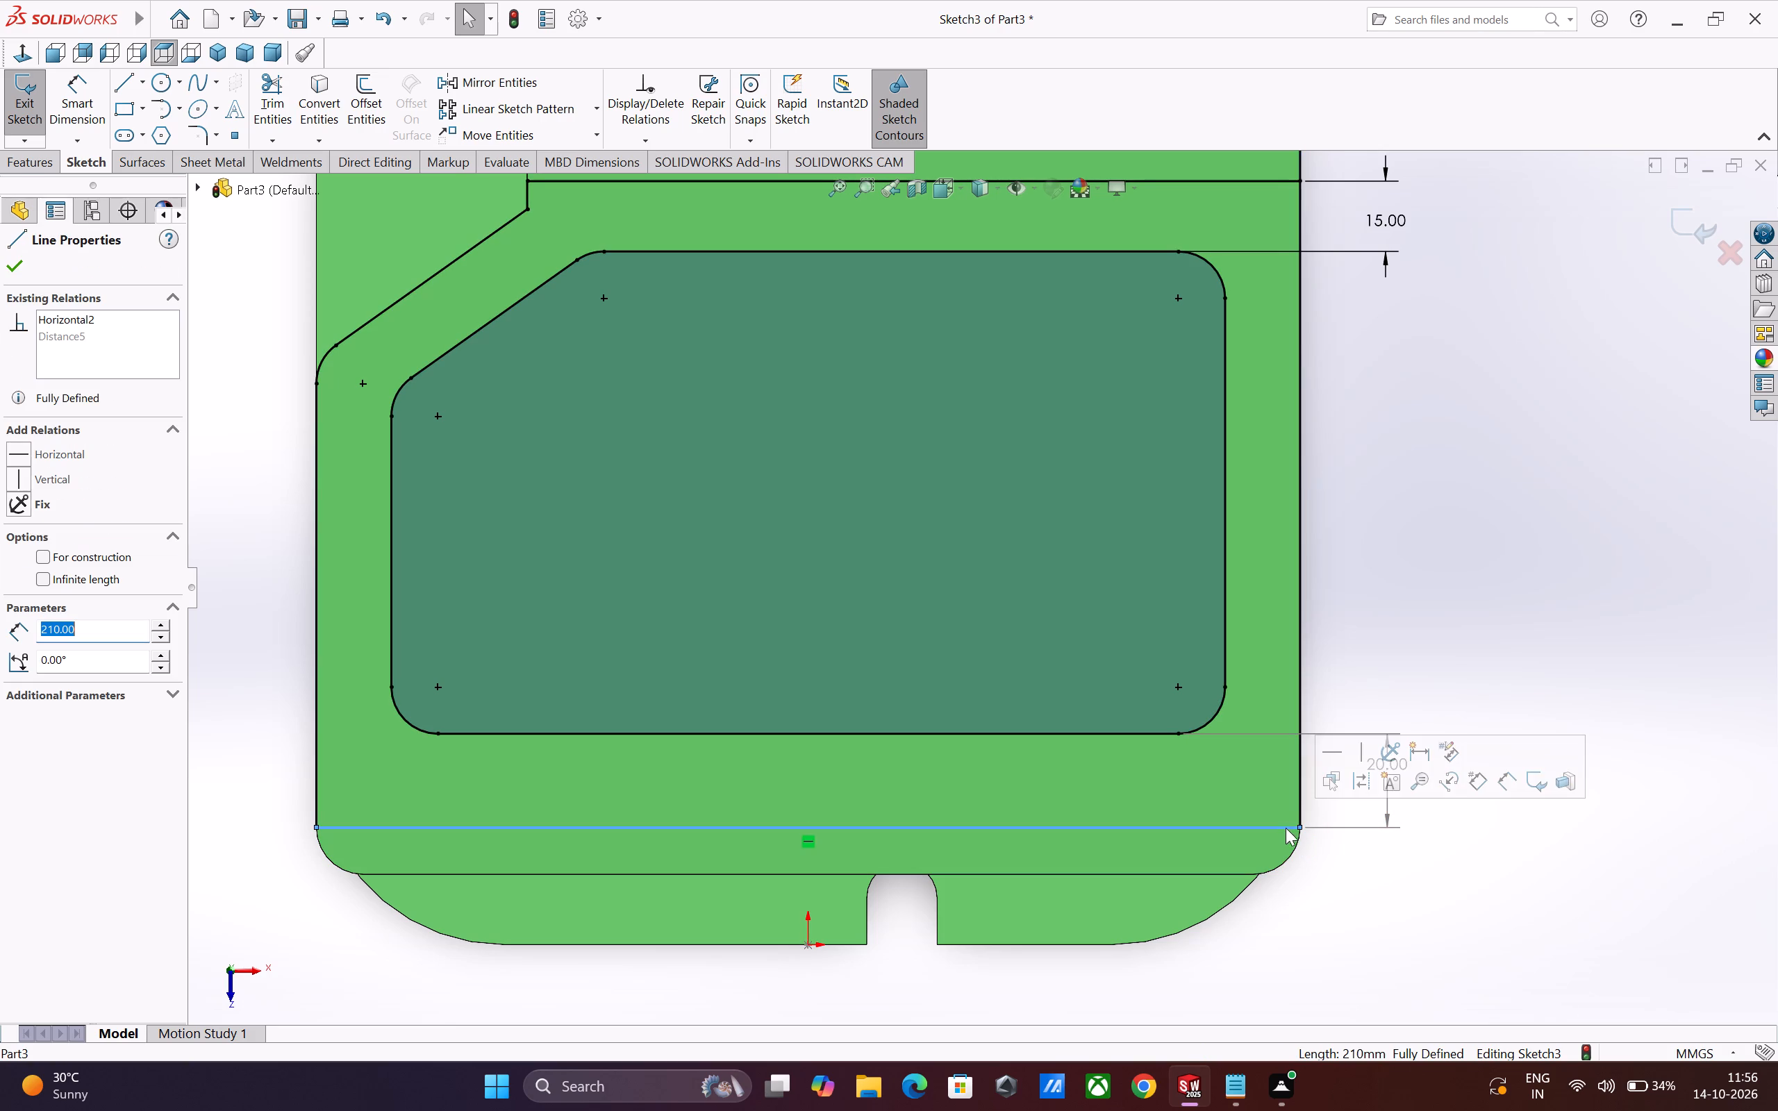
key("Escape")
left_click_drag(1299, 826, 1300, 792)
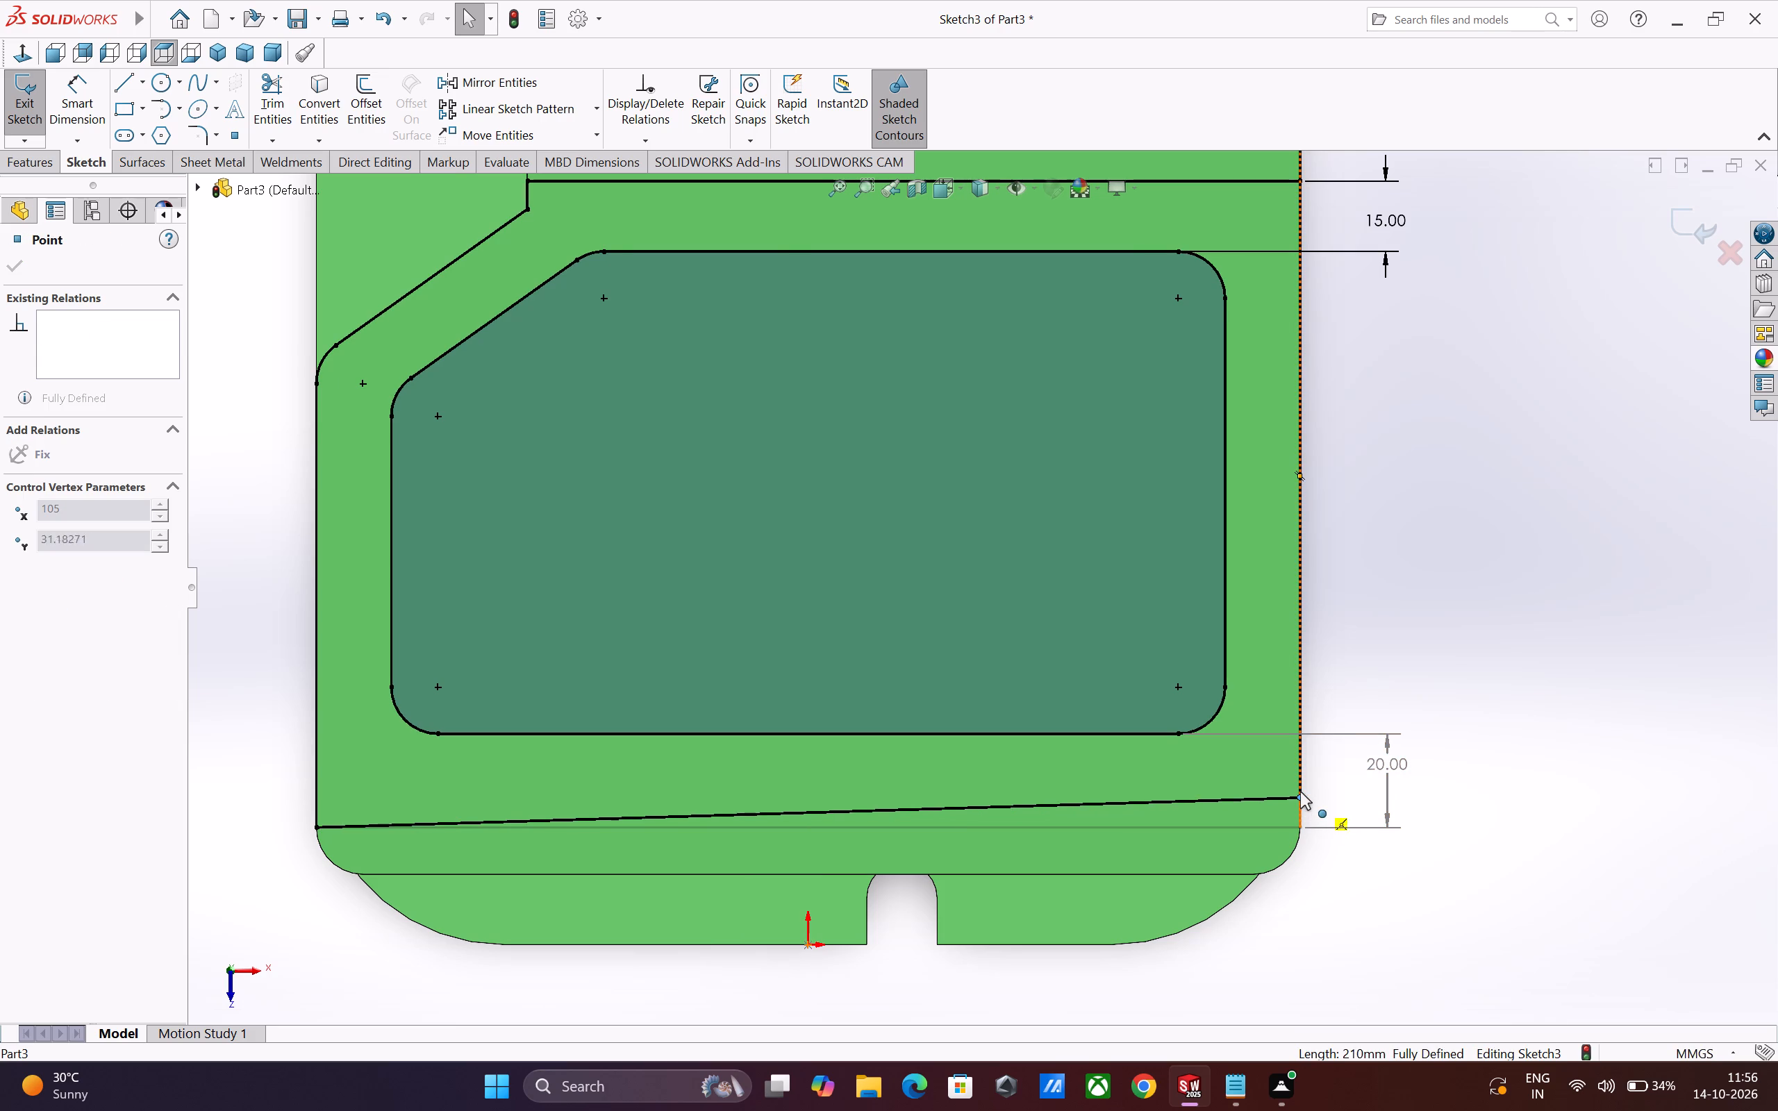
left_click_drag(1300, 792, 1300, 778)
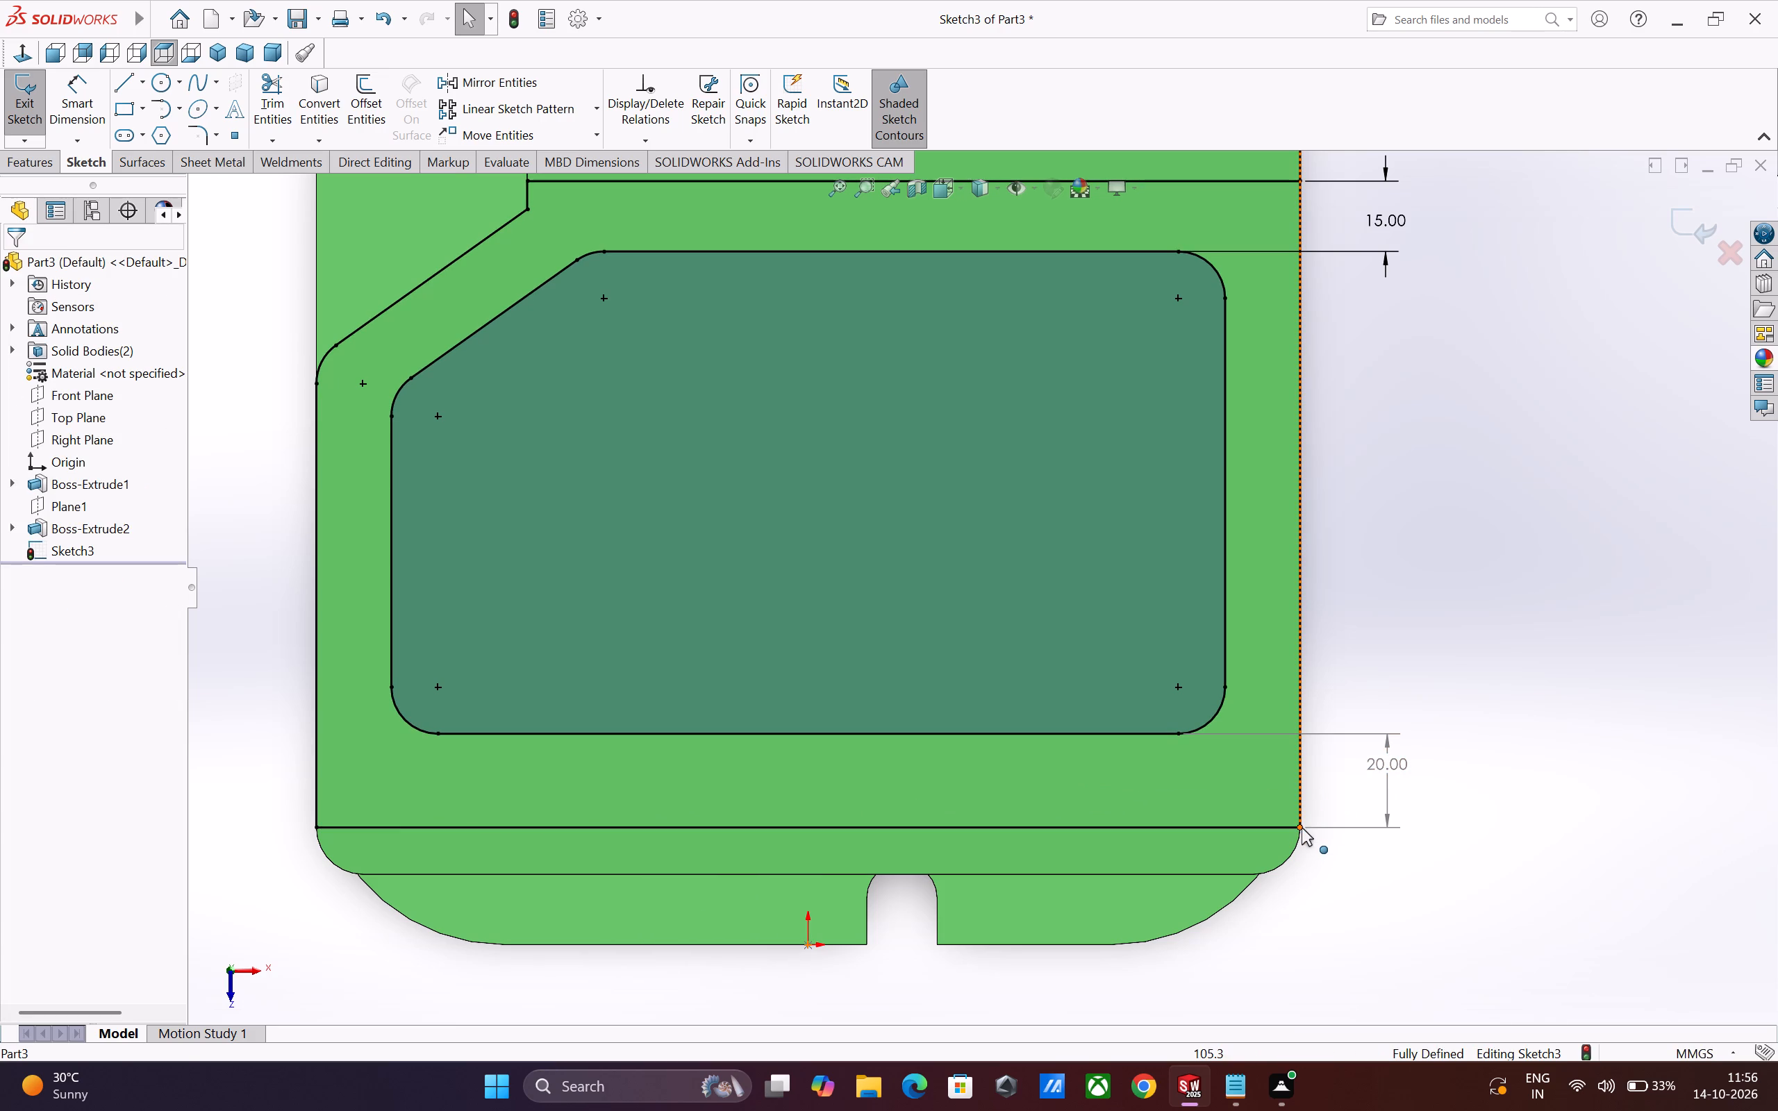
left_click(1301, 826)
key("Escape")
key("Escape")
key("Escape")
Delete the 210 mm horizontal line below the cutout together with its associated dimension.
left_click(1208, 830)
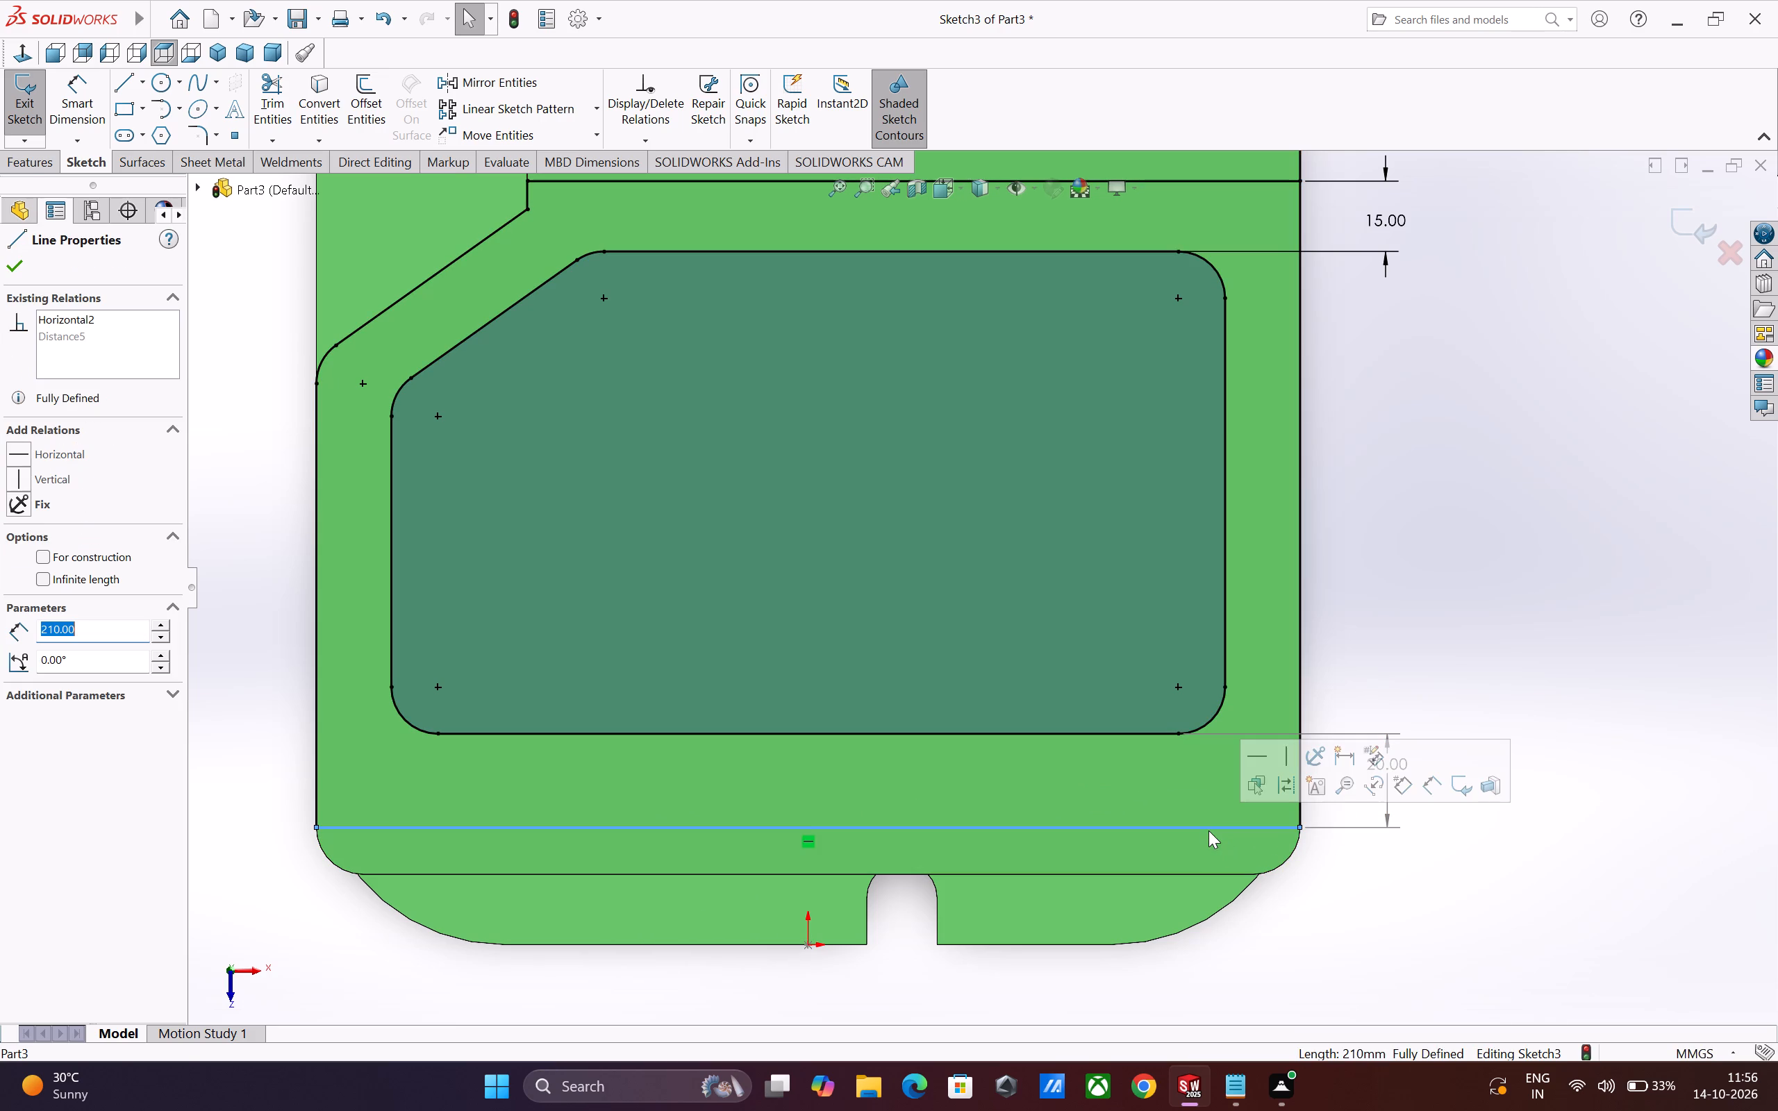
key("Delete")
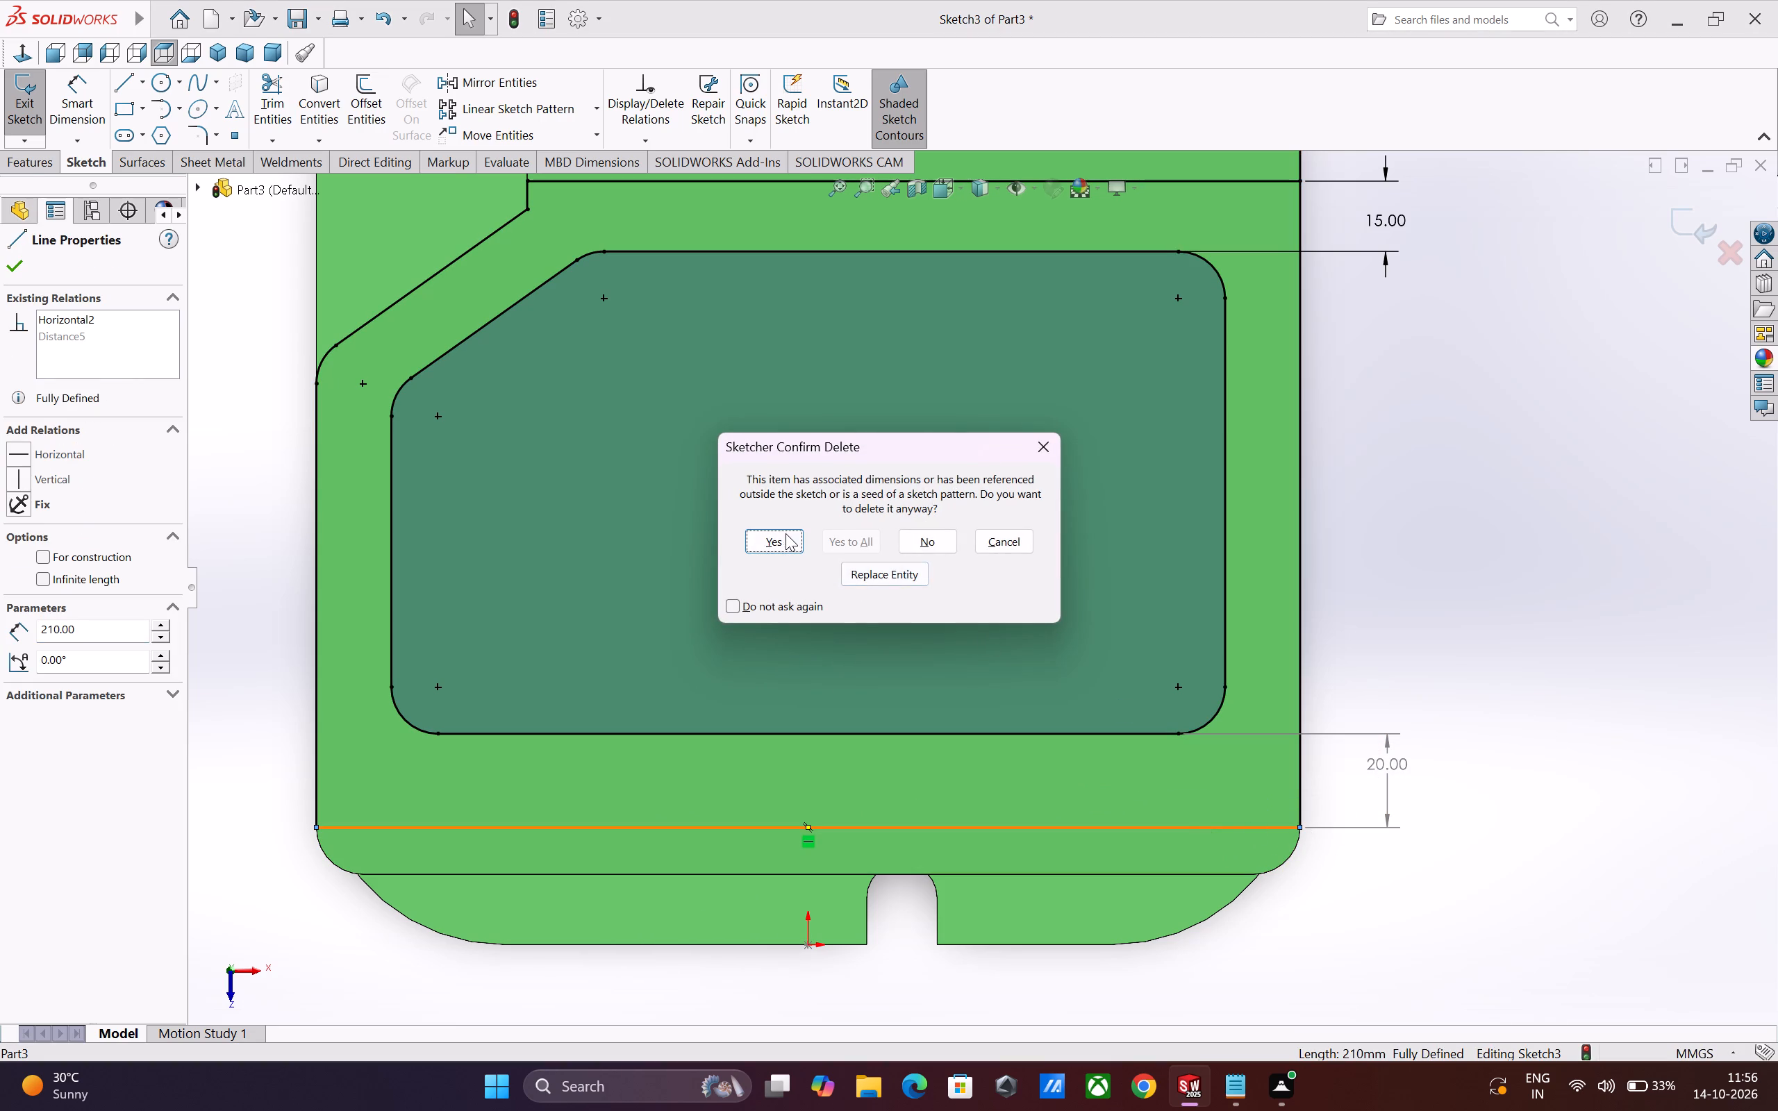
left_click(783, 533)
Shorten the two converted vertical lines by raising their lower endpoints to about 31 mm and 33 mm above the origin.
scroll(1326, 799, "down", 1)
left_click_drag(1280, 821, 1279, 790)
scroll(1319, 821, "up", 2)
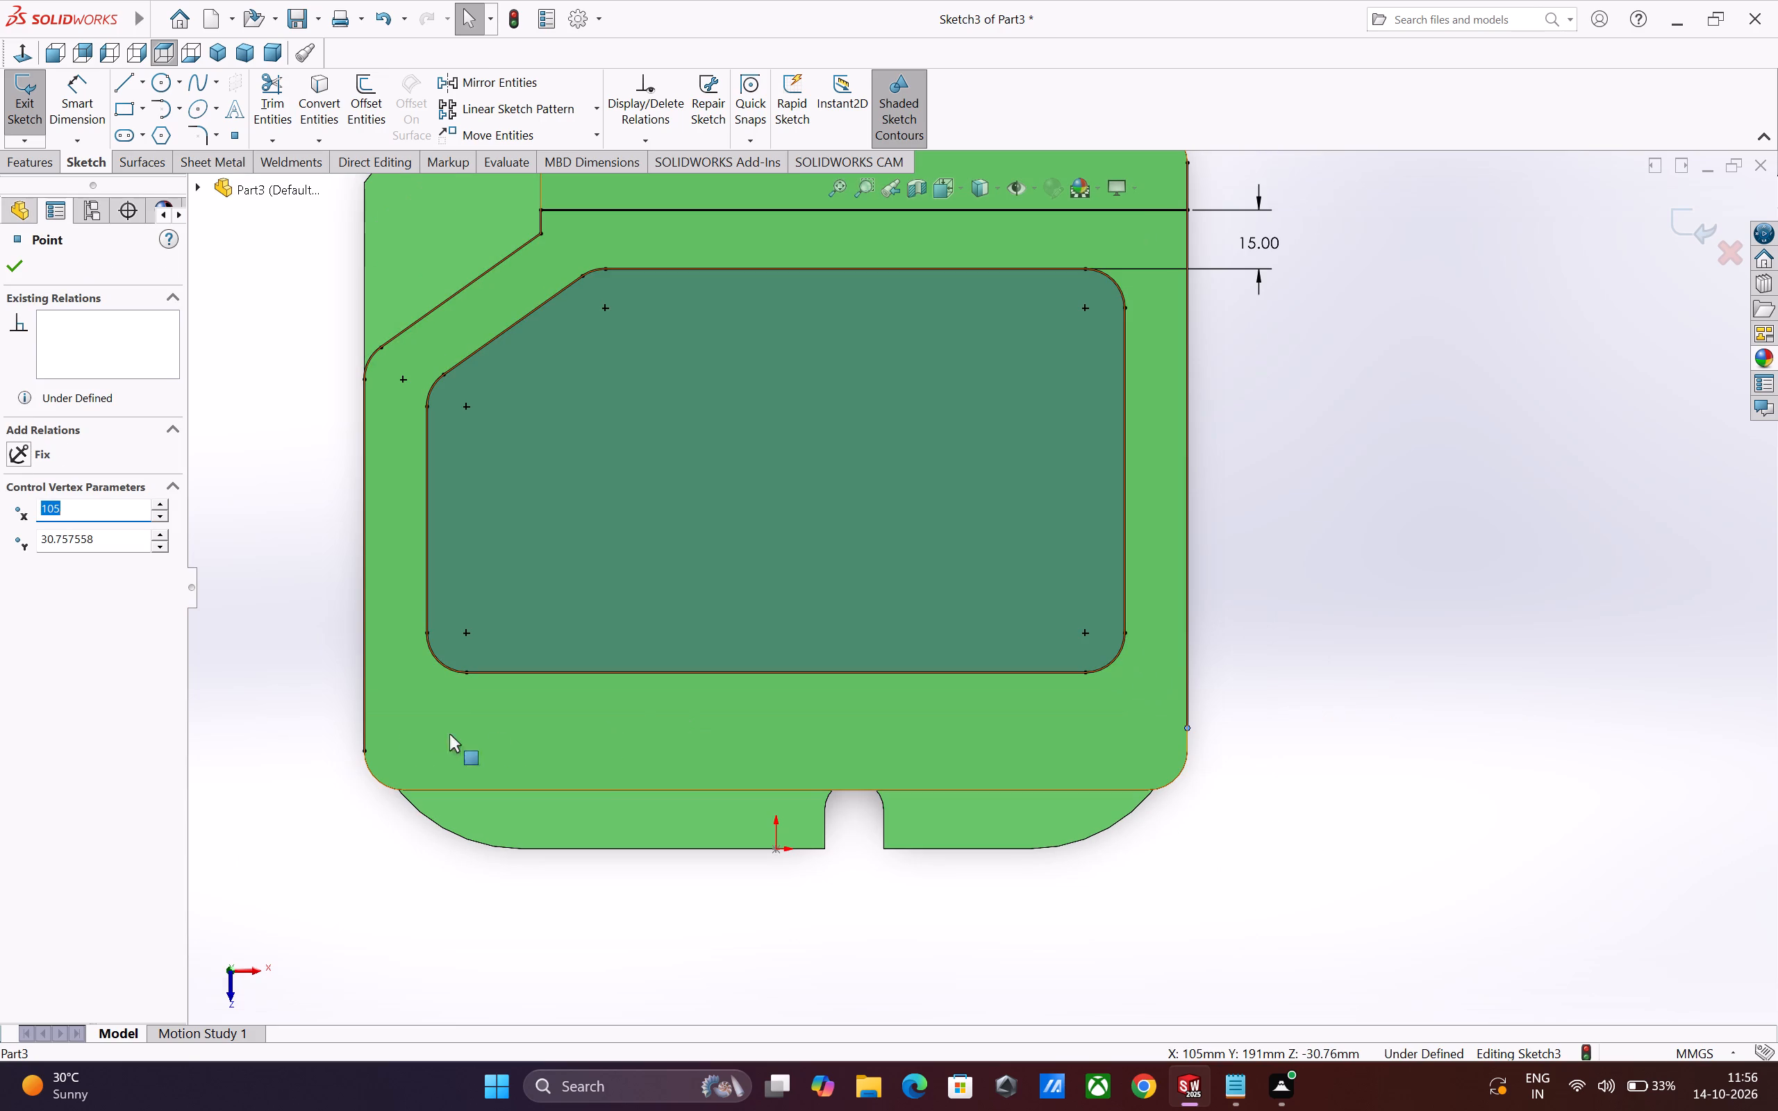
left_click_drag(364, 748, 365, 719)
key("Escape")
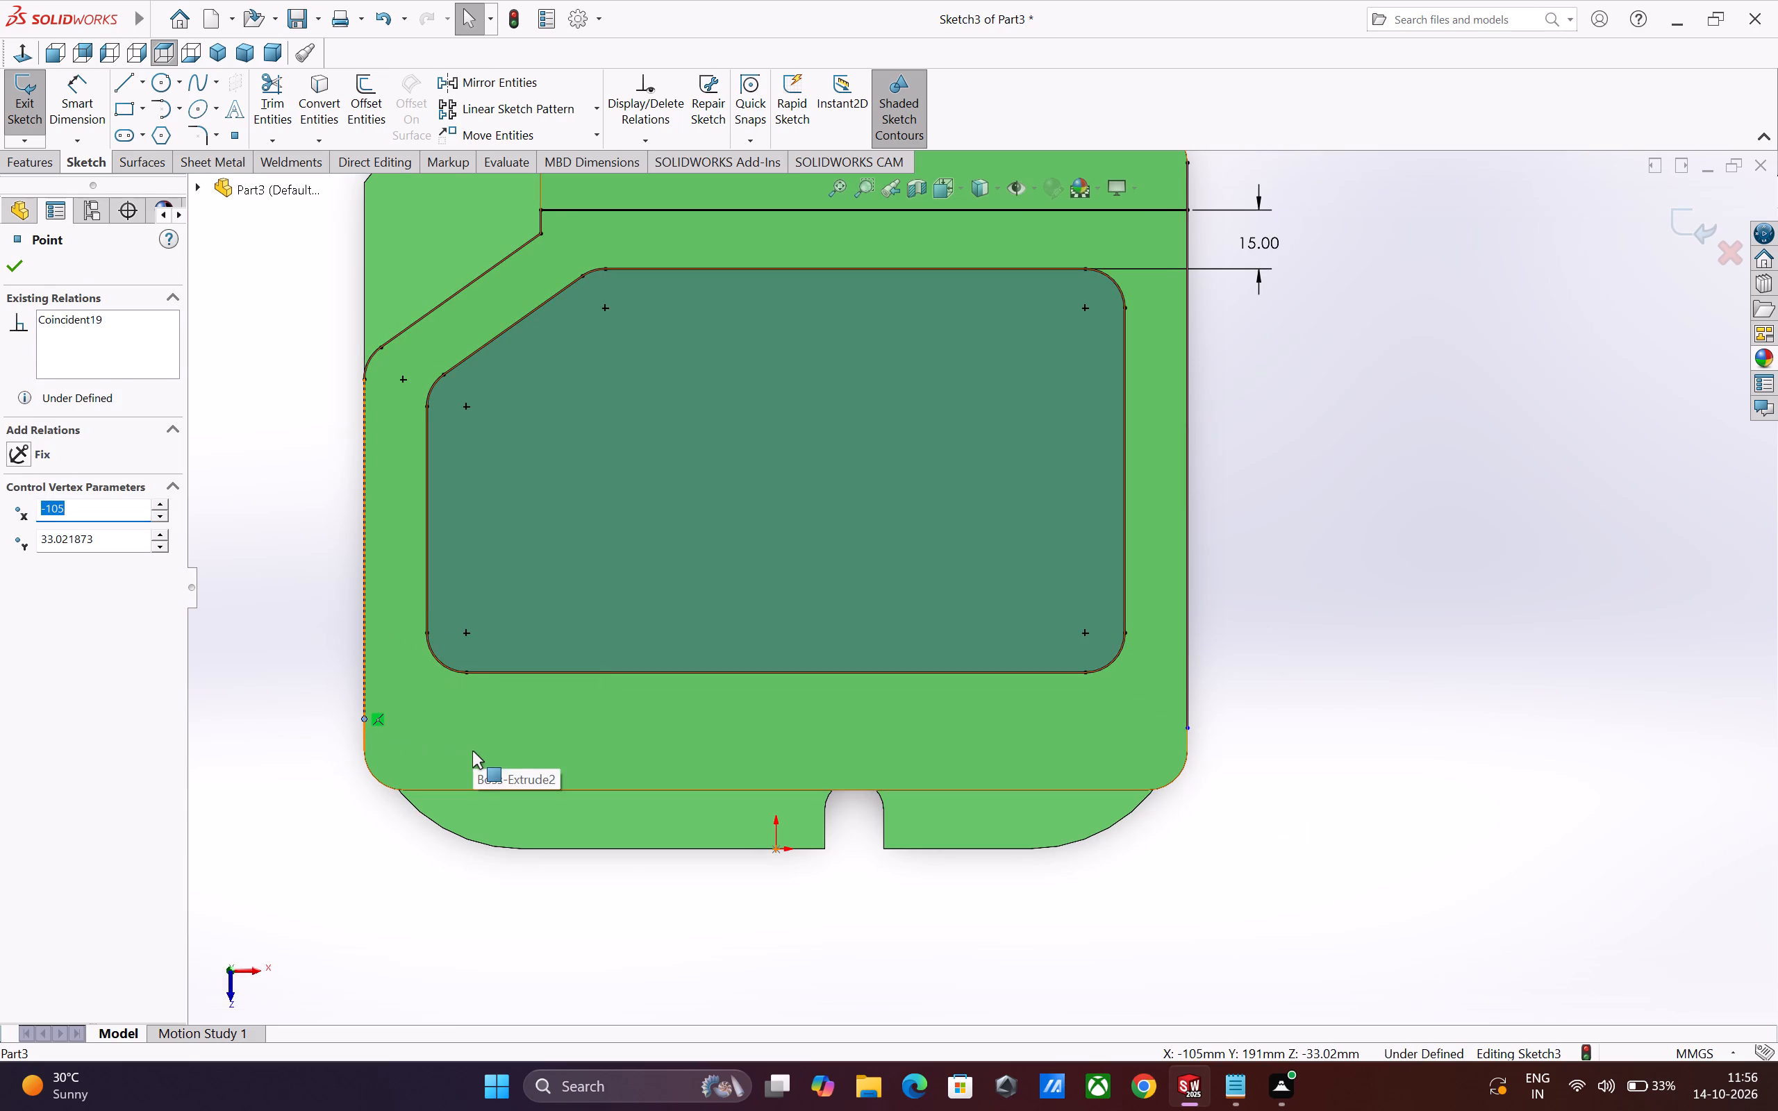
key("Escape")
key("Escape")
key("Escape")
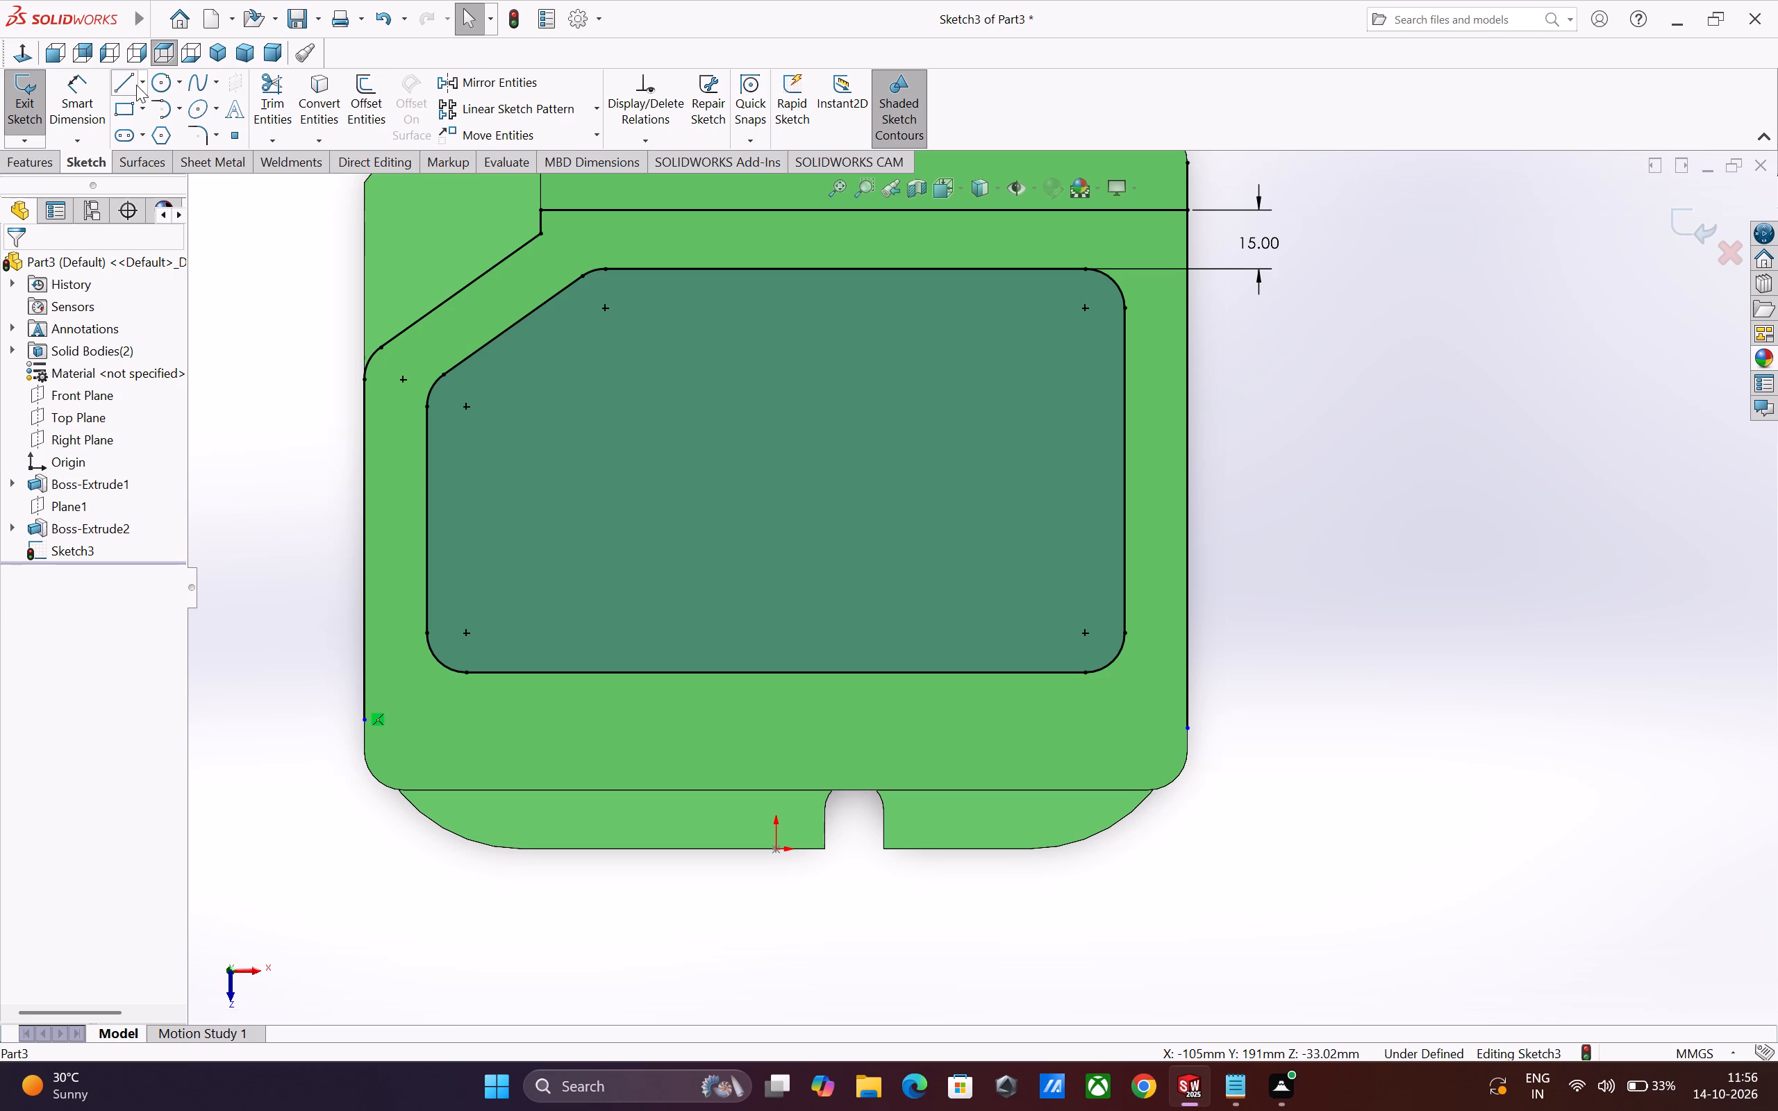
Sketch a line of about 210 mm joining the lower endpoints of the two vertical lines and make it horizontal.
left_click(131, 90)
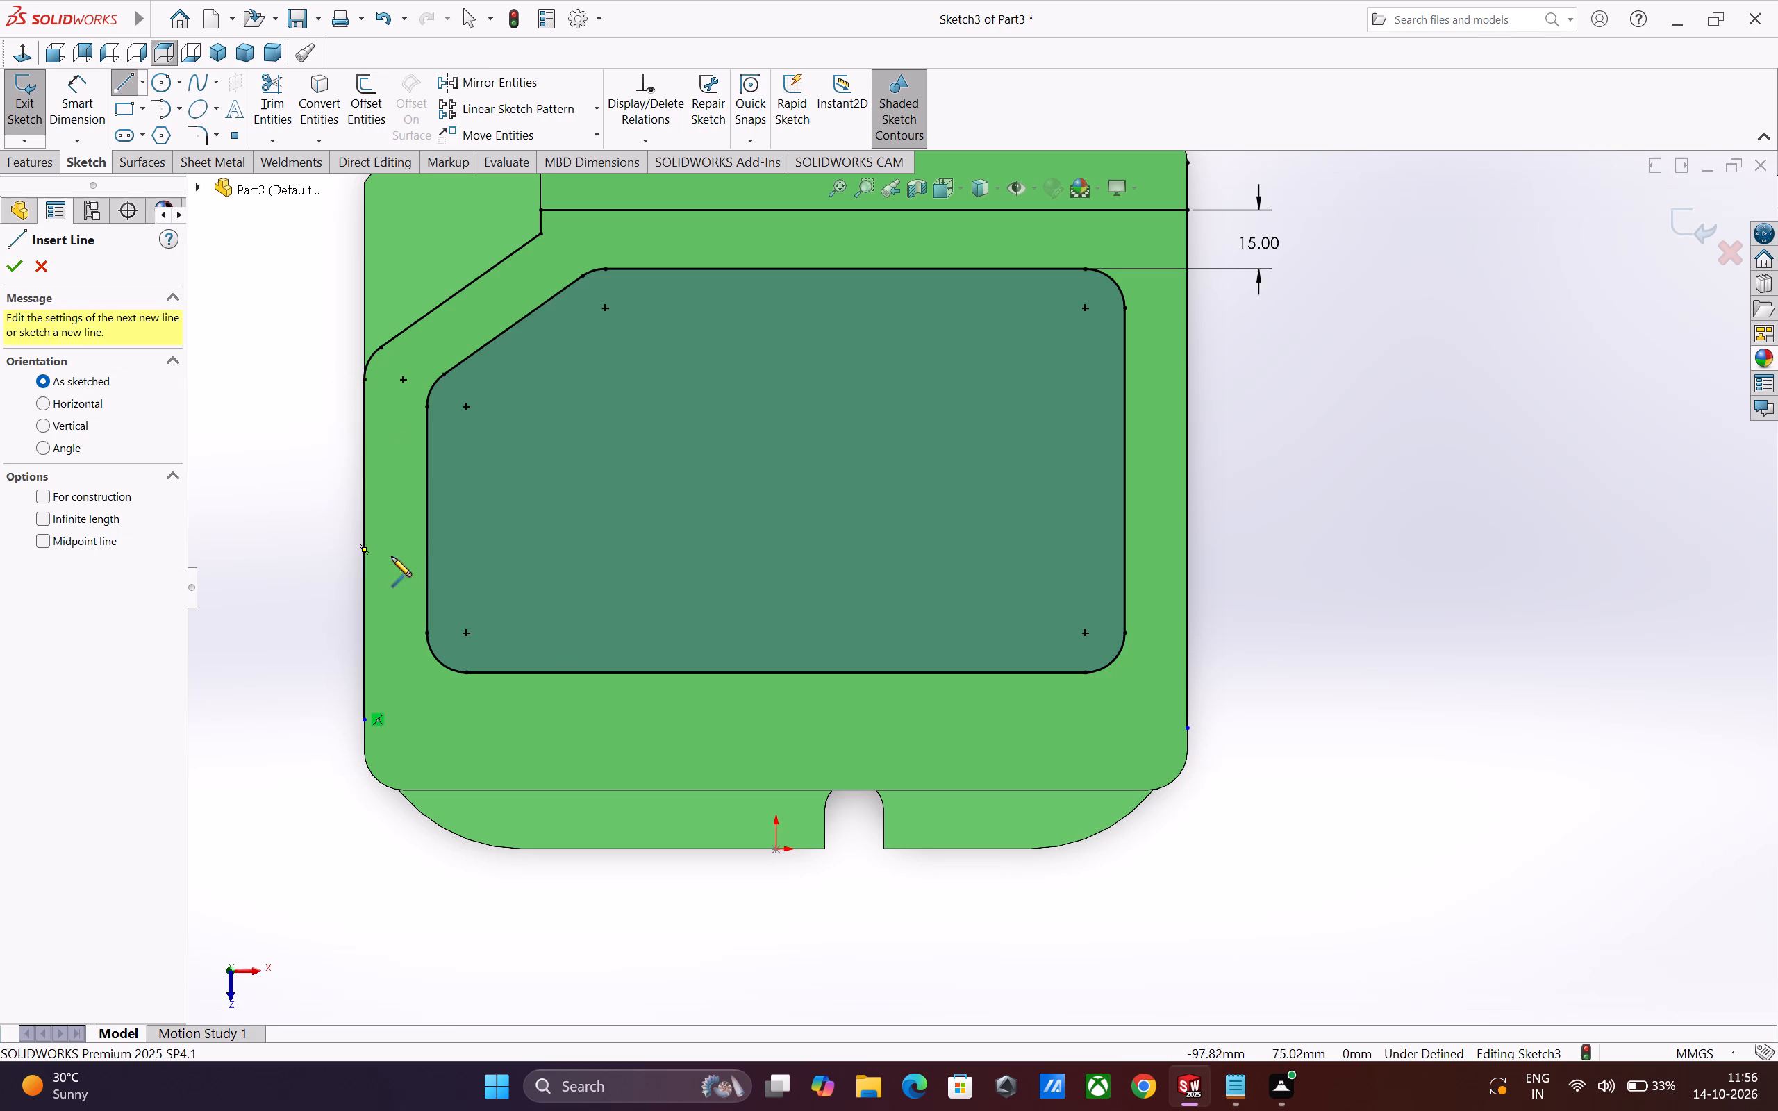
left_click(363, 720)
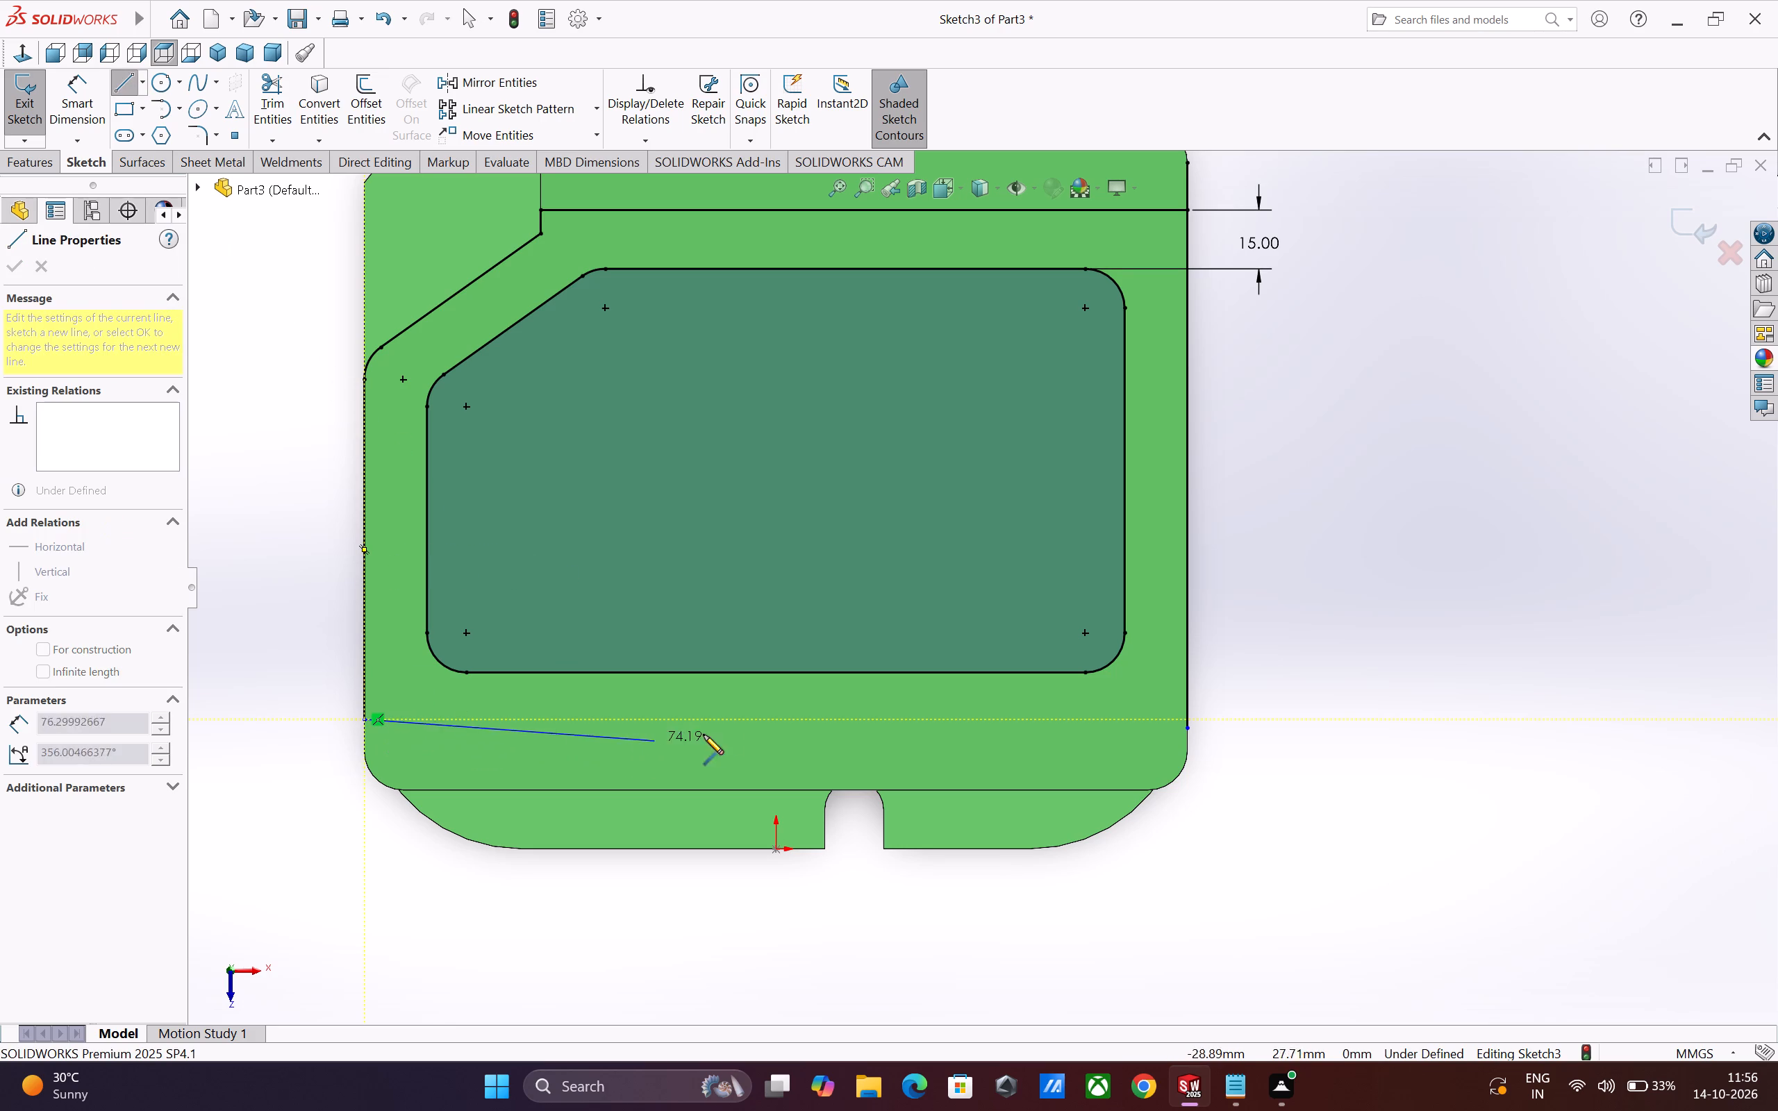
left_click(1185, 727)
key("Escape")
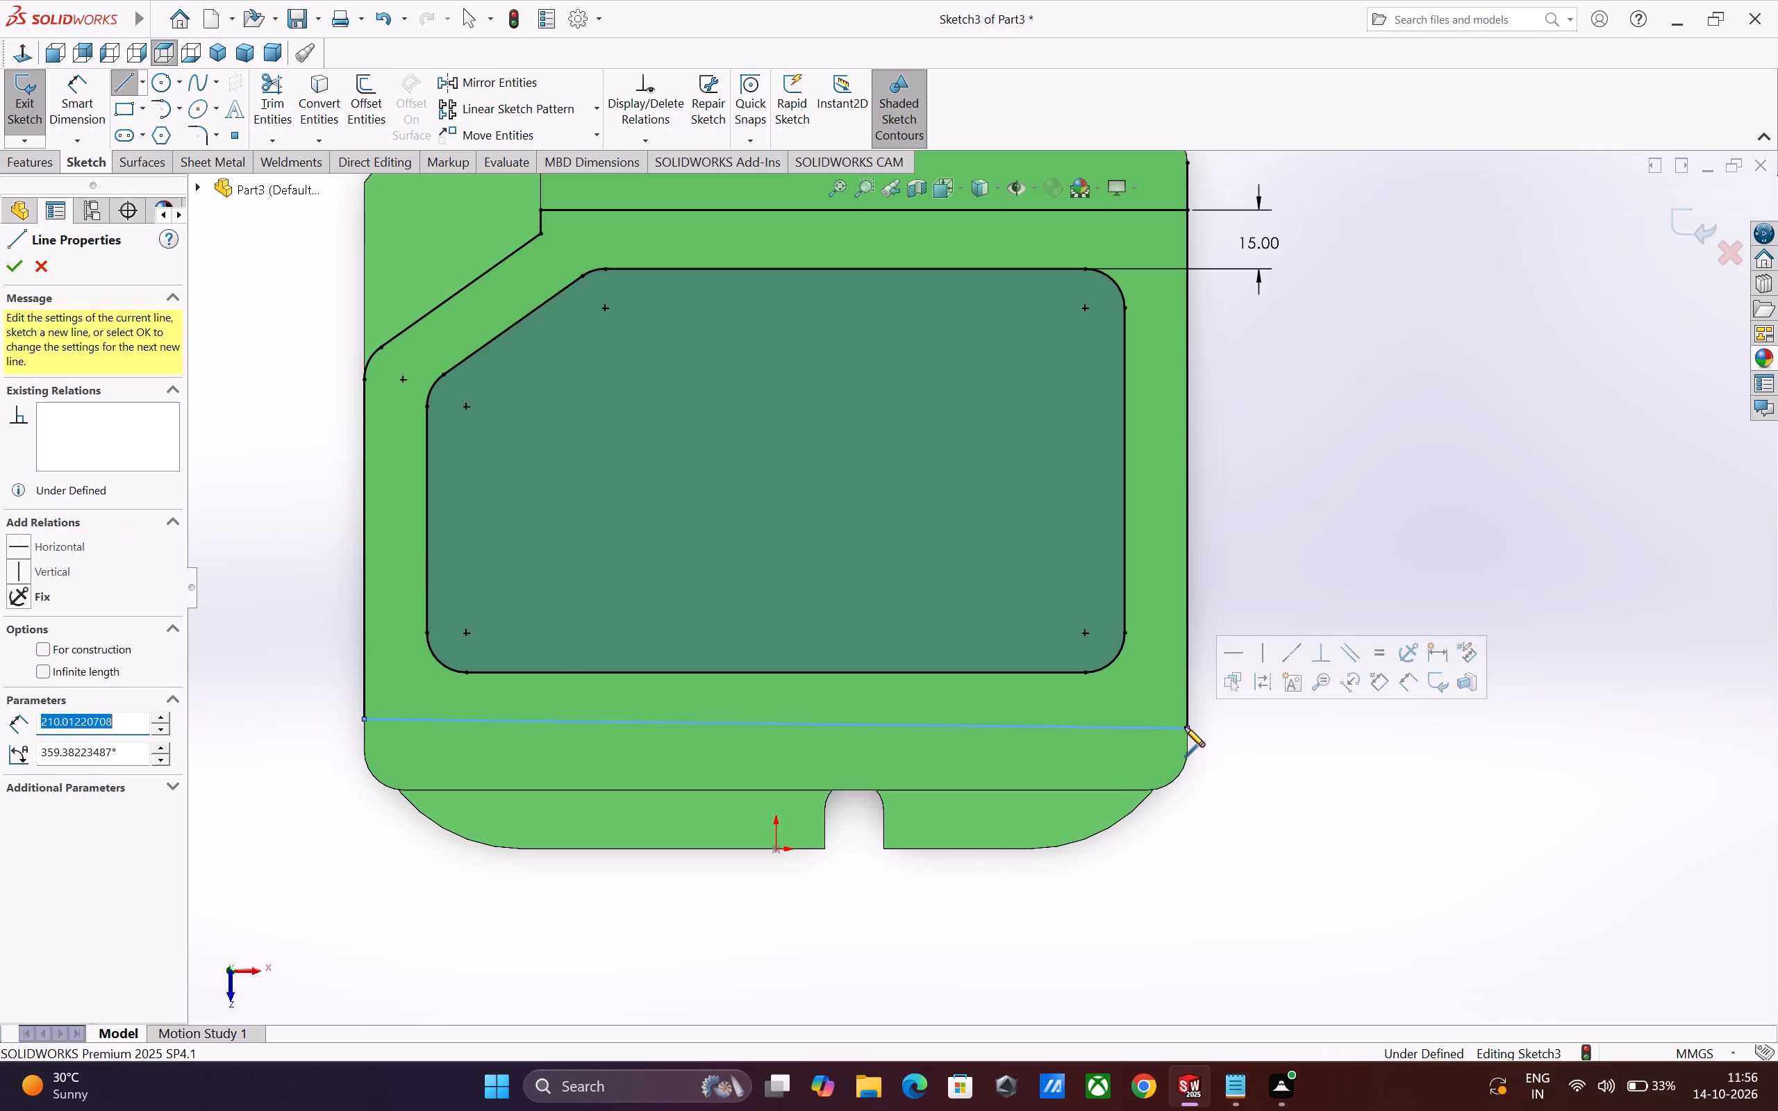
key("Escape")
left_click(1038, 728)
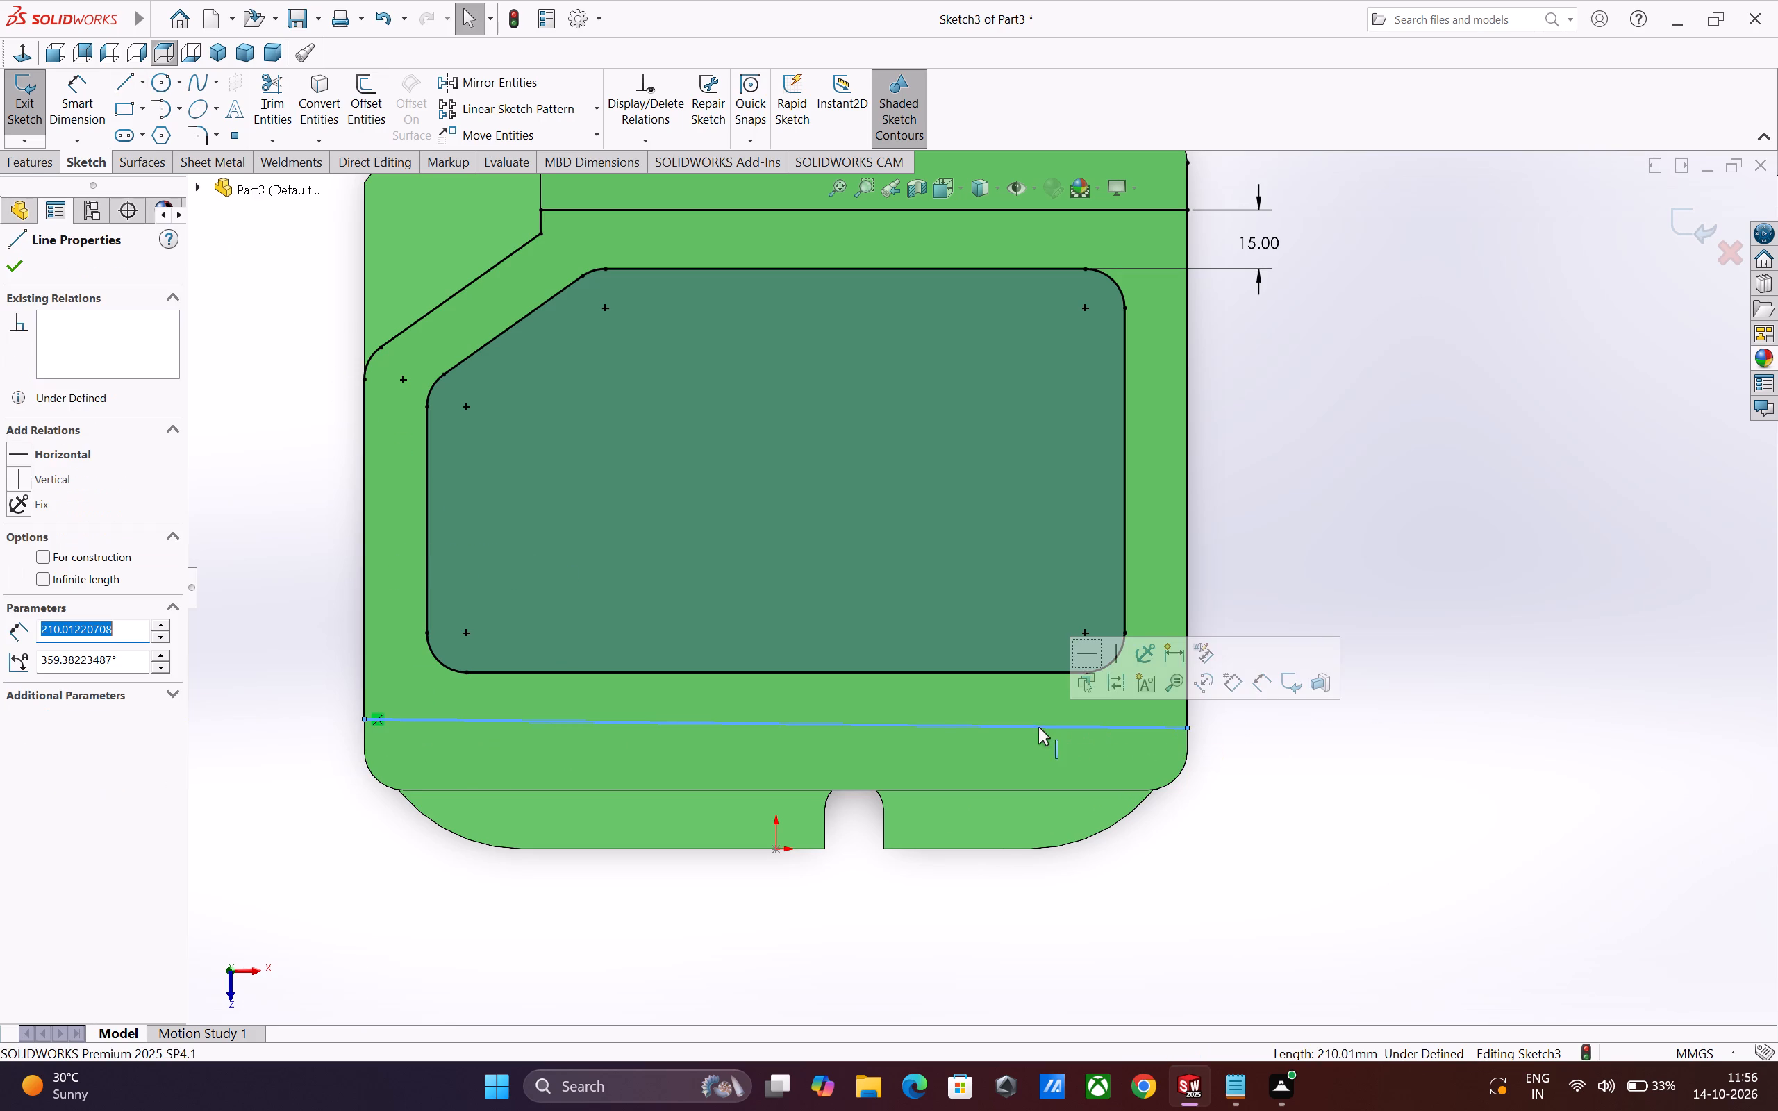
left_click(1083, 655)
key("Escape")
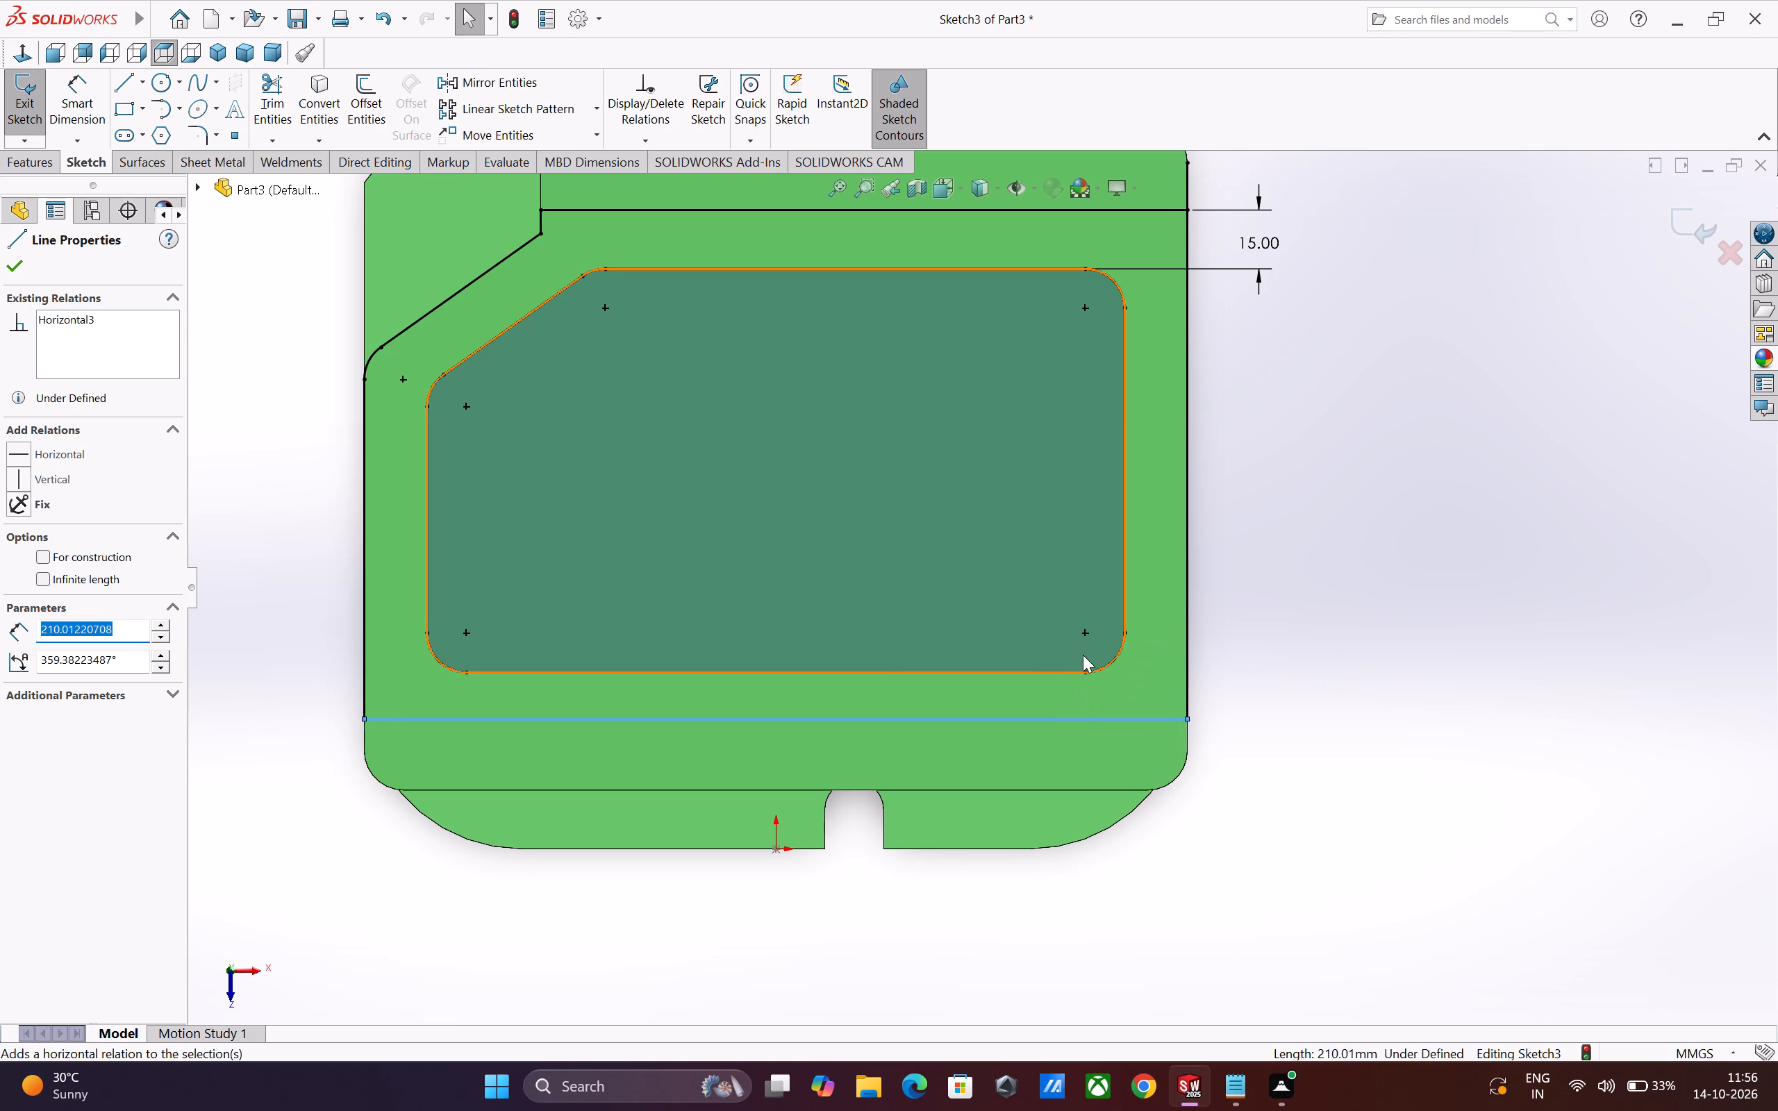
Dimension the gap between the cutout's lower edge and the new horizontal line as 15 mm.
left_click(88, 93)
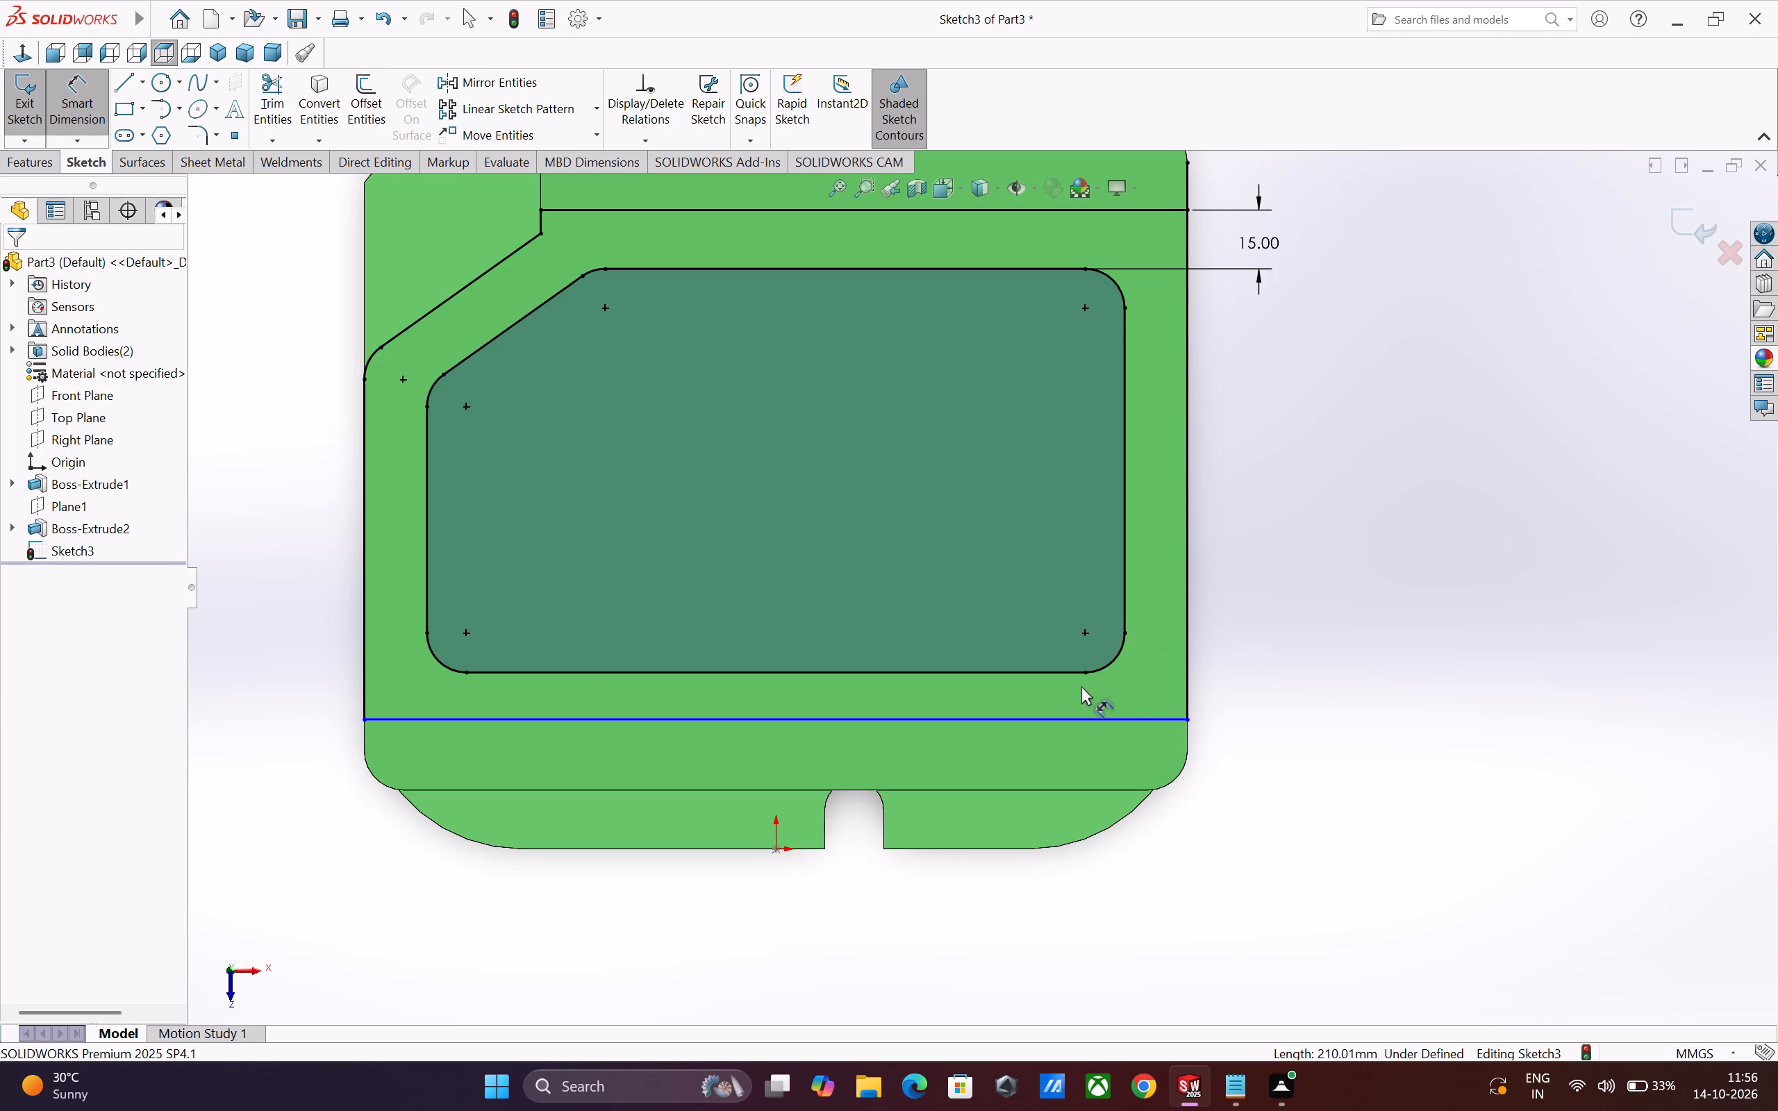
left_click(1024, 673)
left_click(1027, 717)
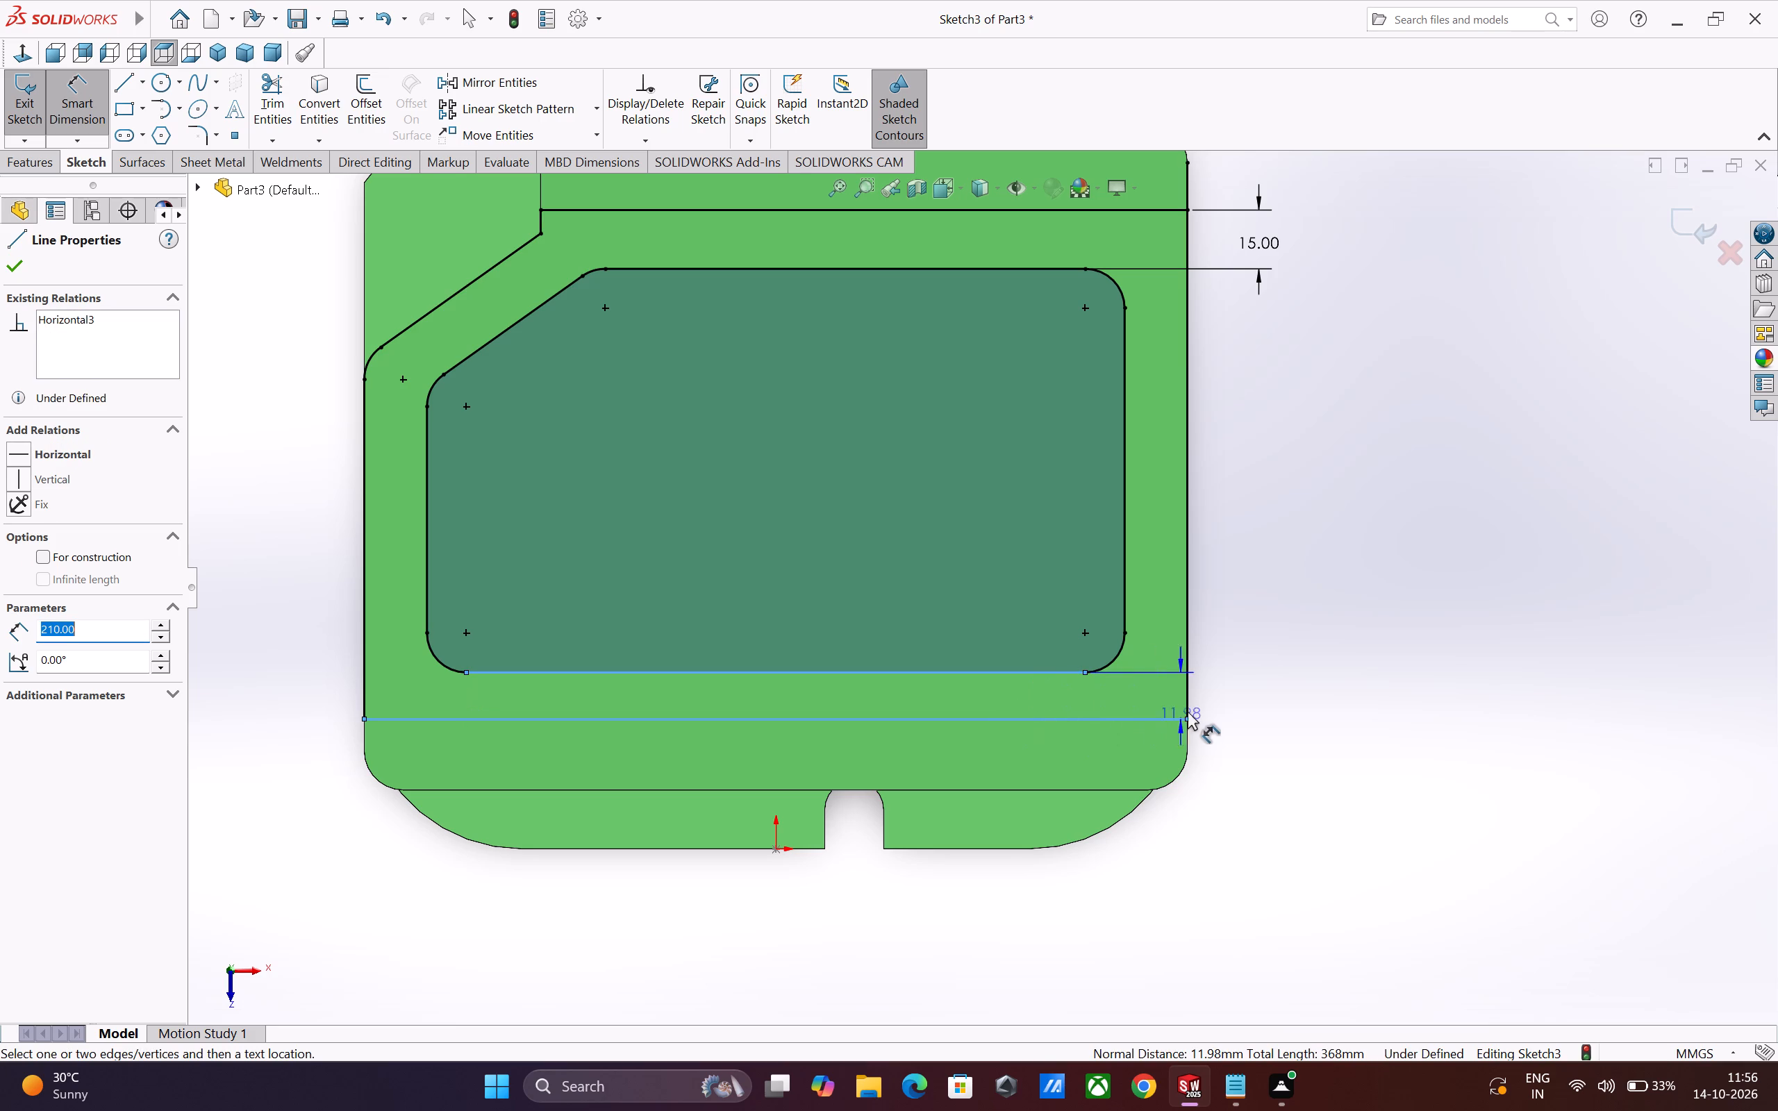
left_click(1220, 700)
key("1")
key("5")
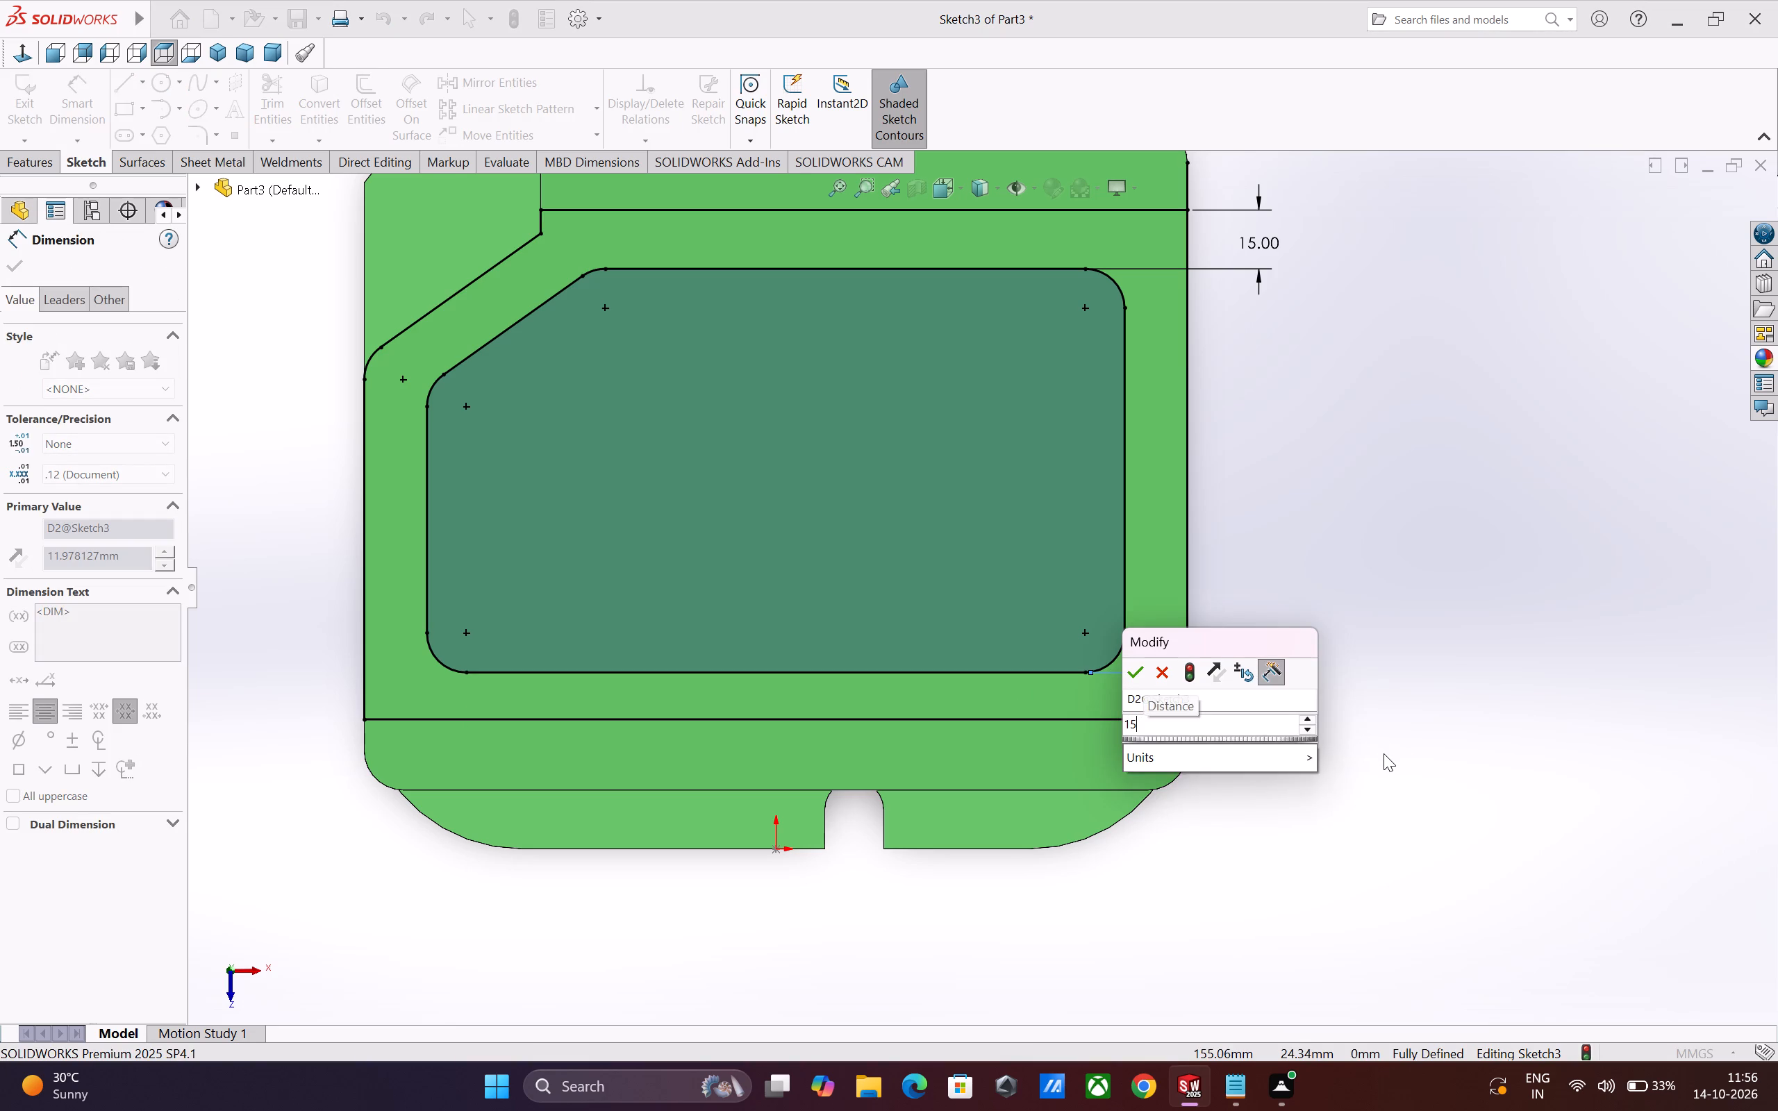
key("Return")
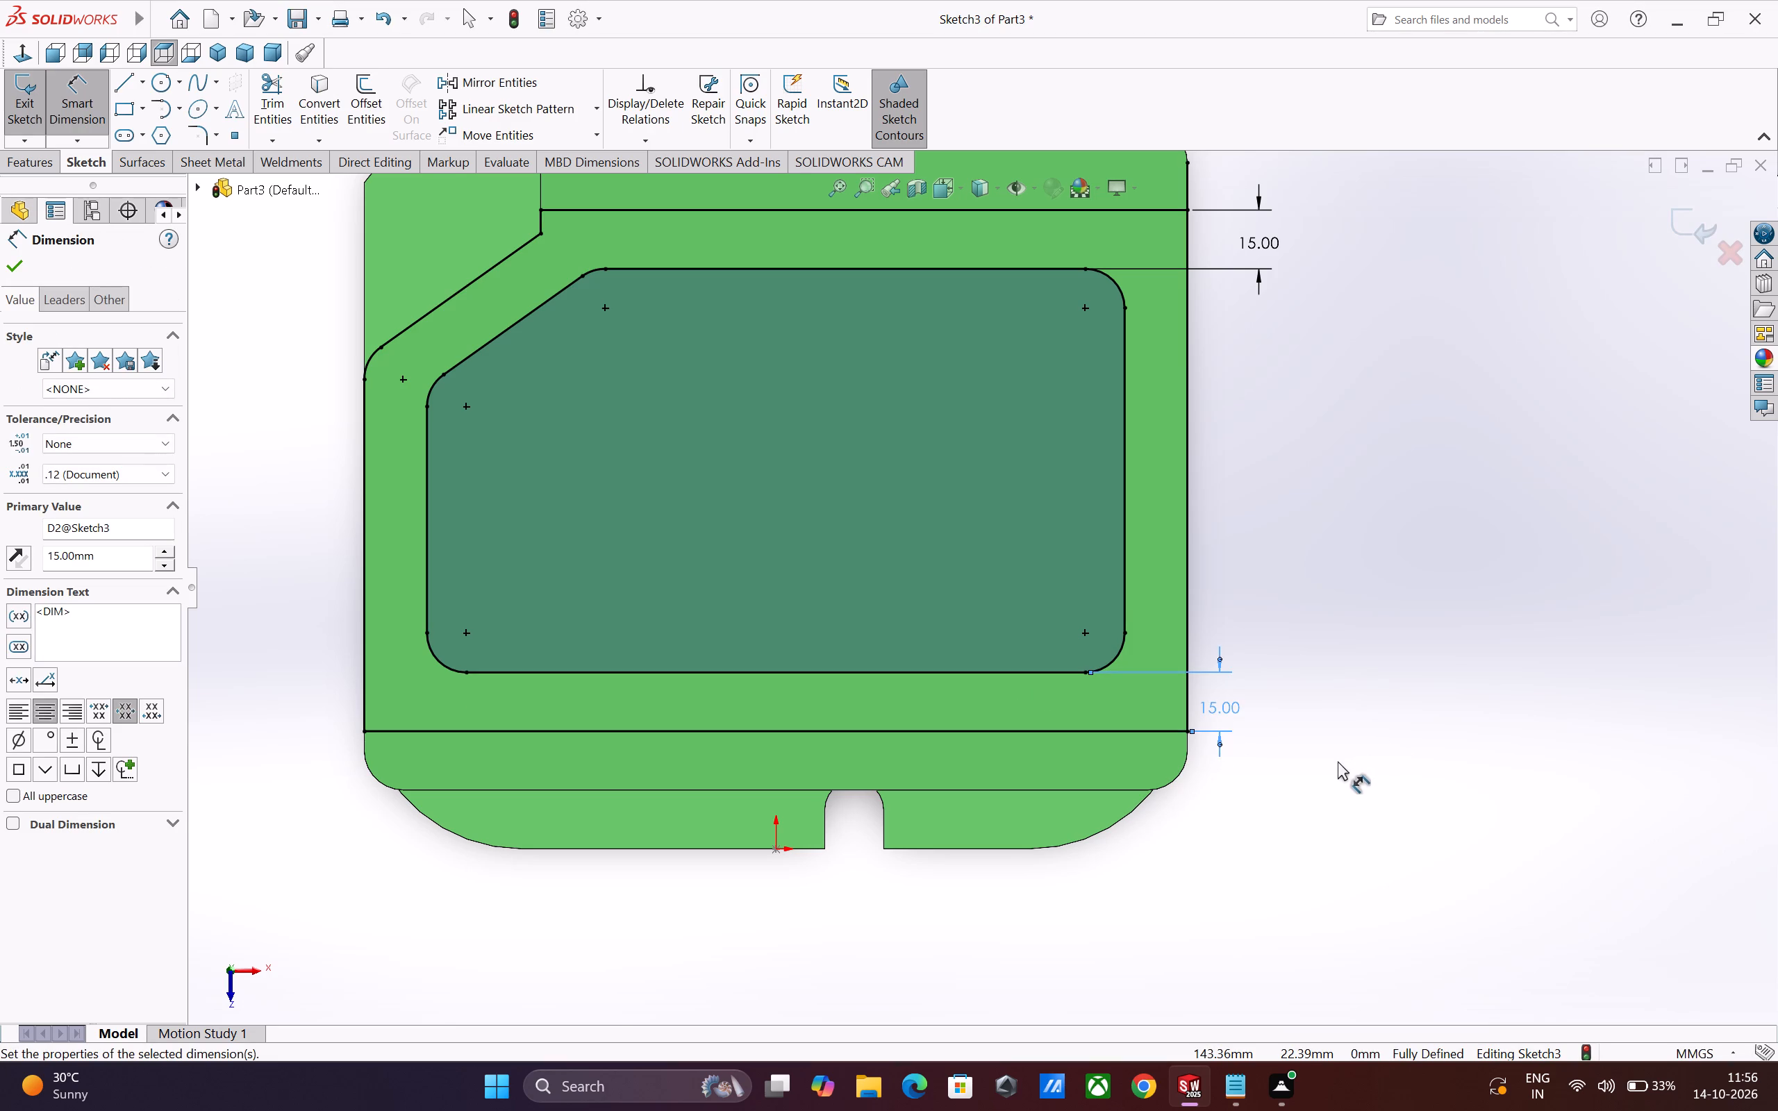
key("Escape")
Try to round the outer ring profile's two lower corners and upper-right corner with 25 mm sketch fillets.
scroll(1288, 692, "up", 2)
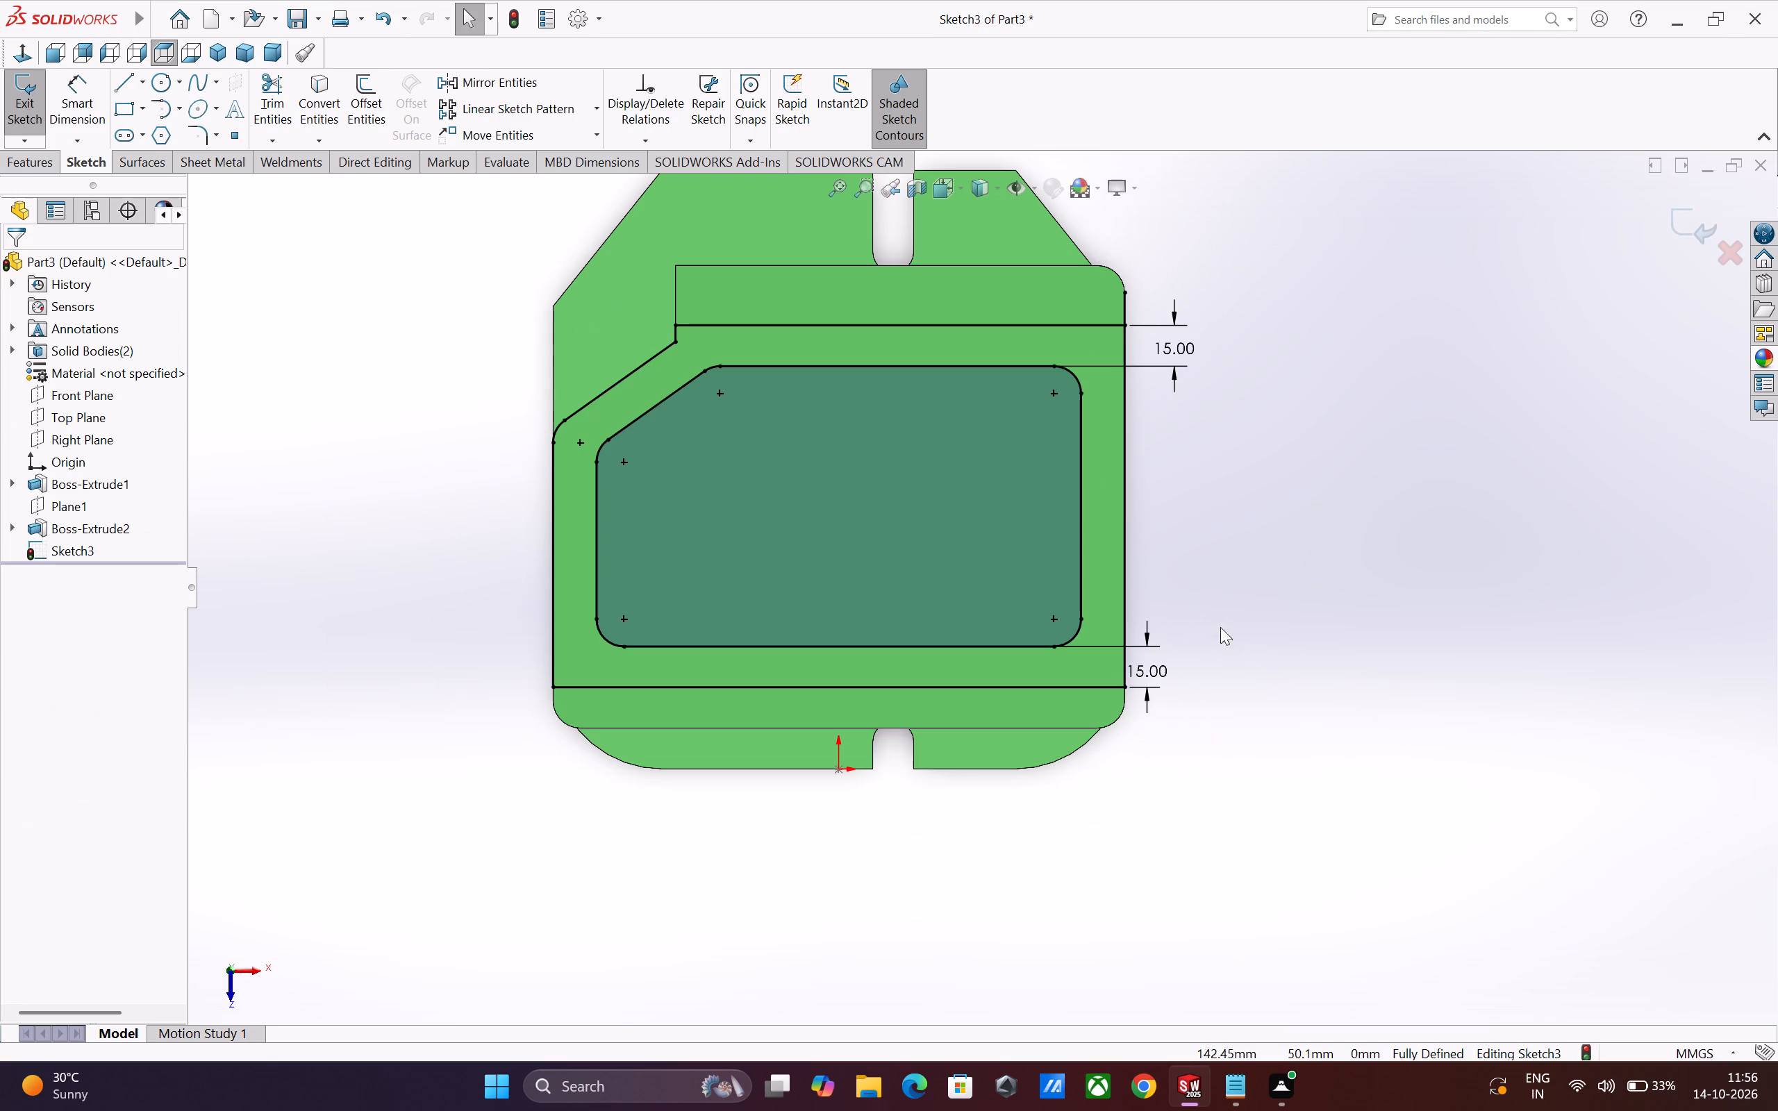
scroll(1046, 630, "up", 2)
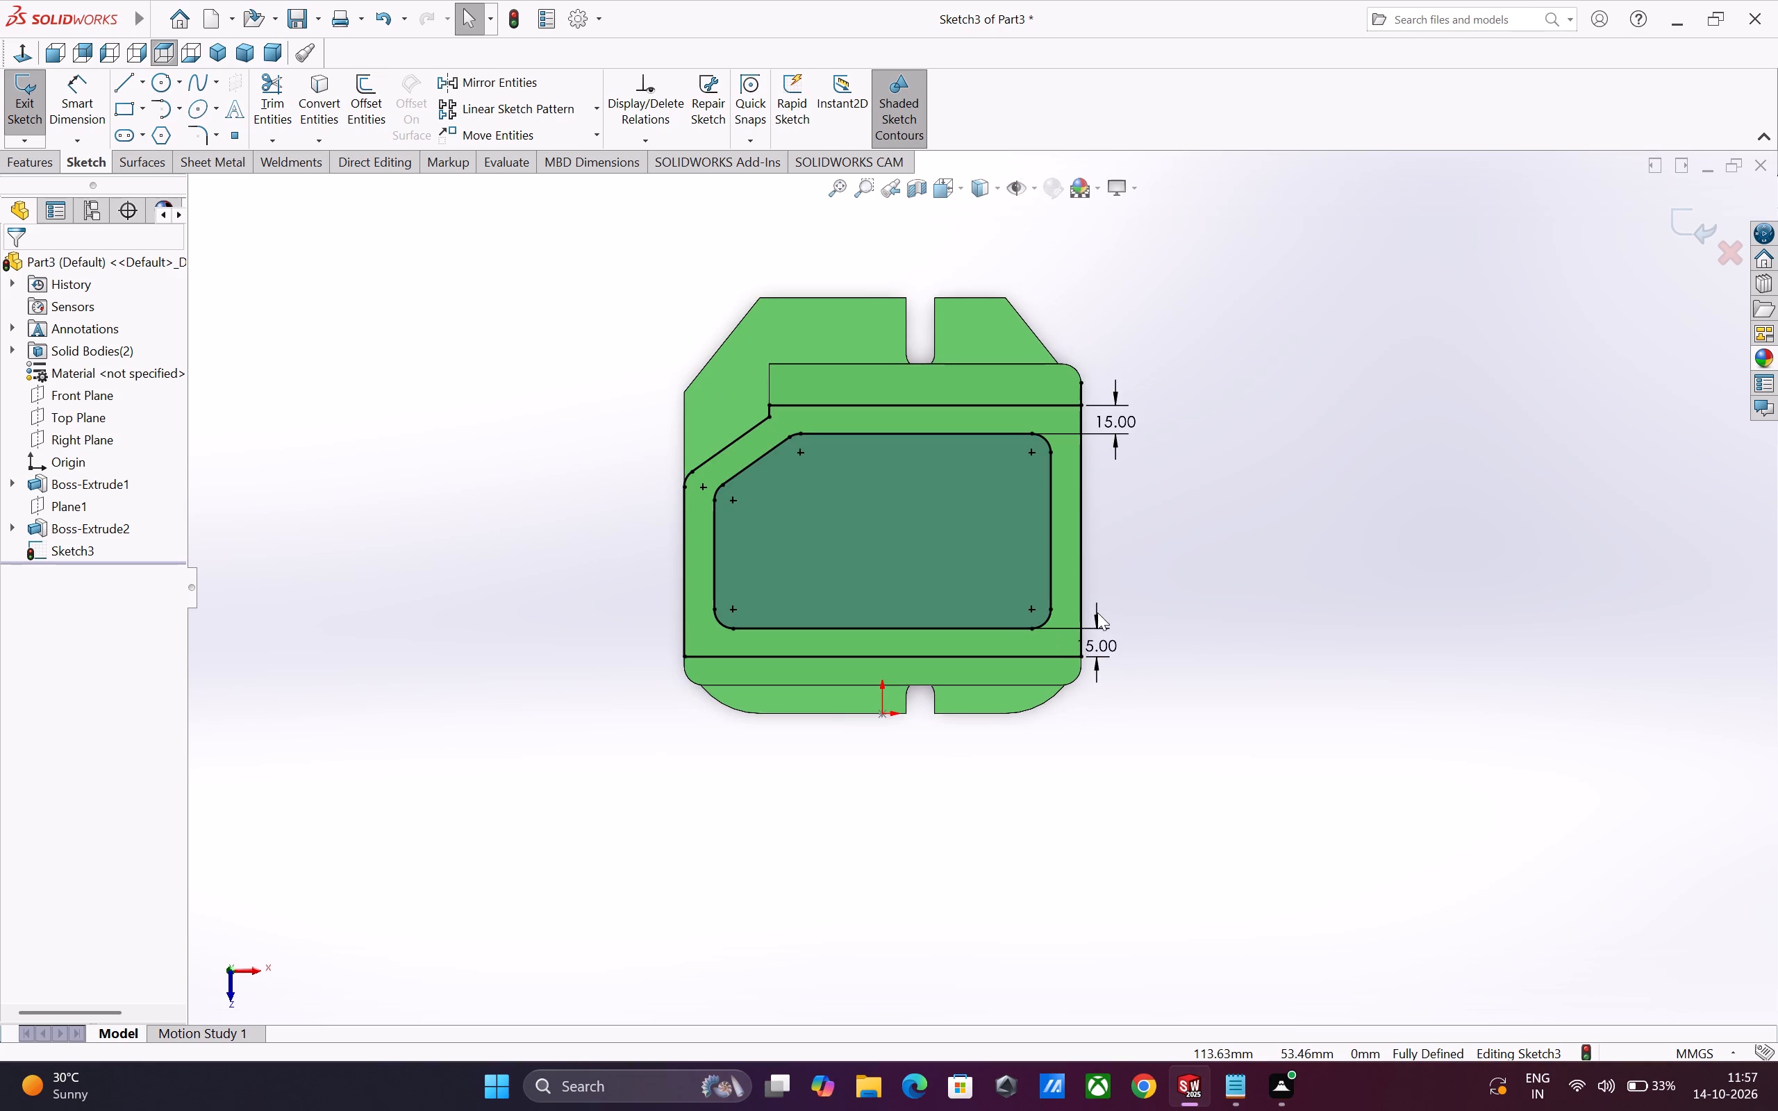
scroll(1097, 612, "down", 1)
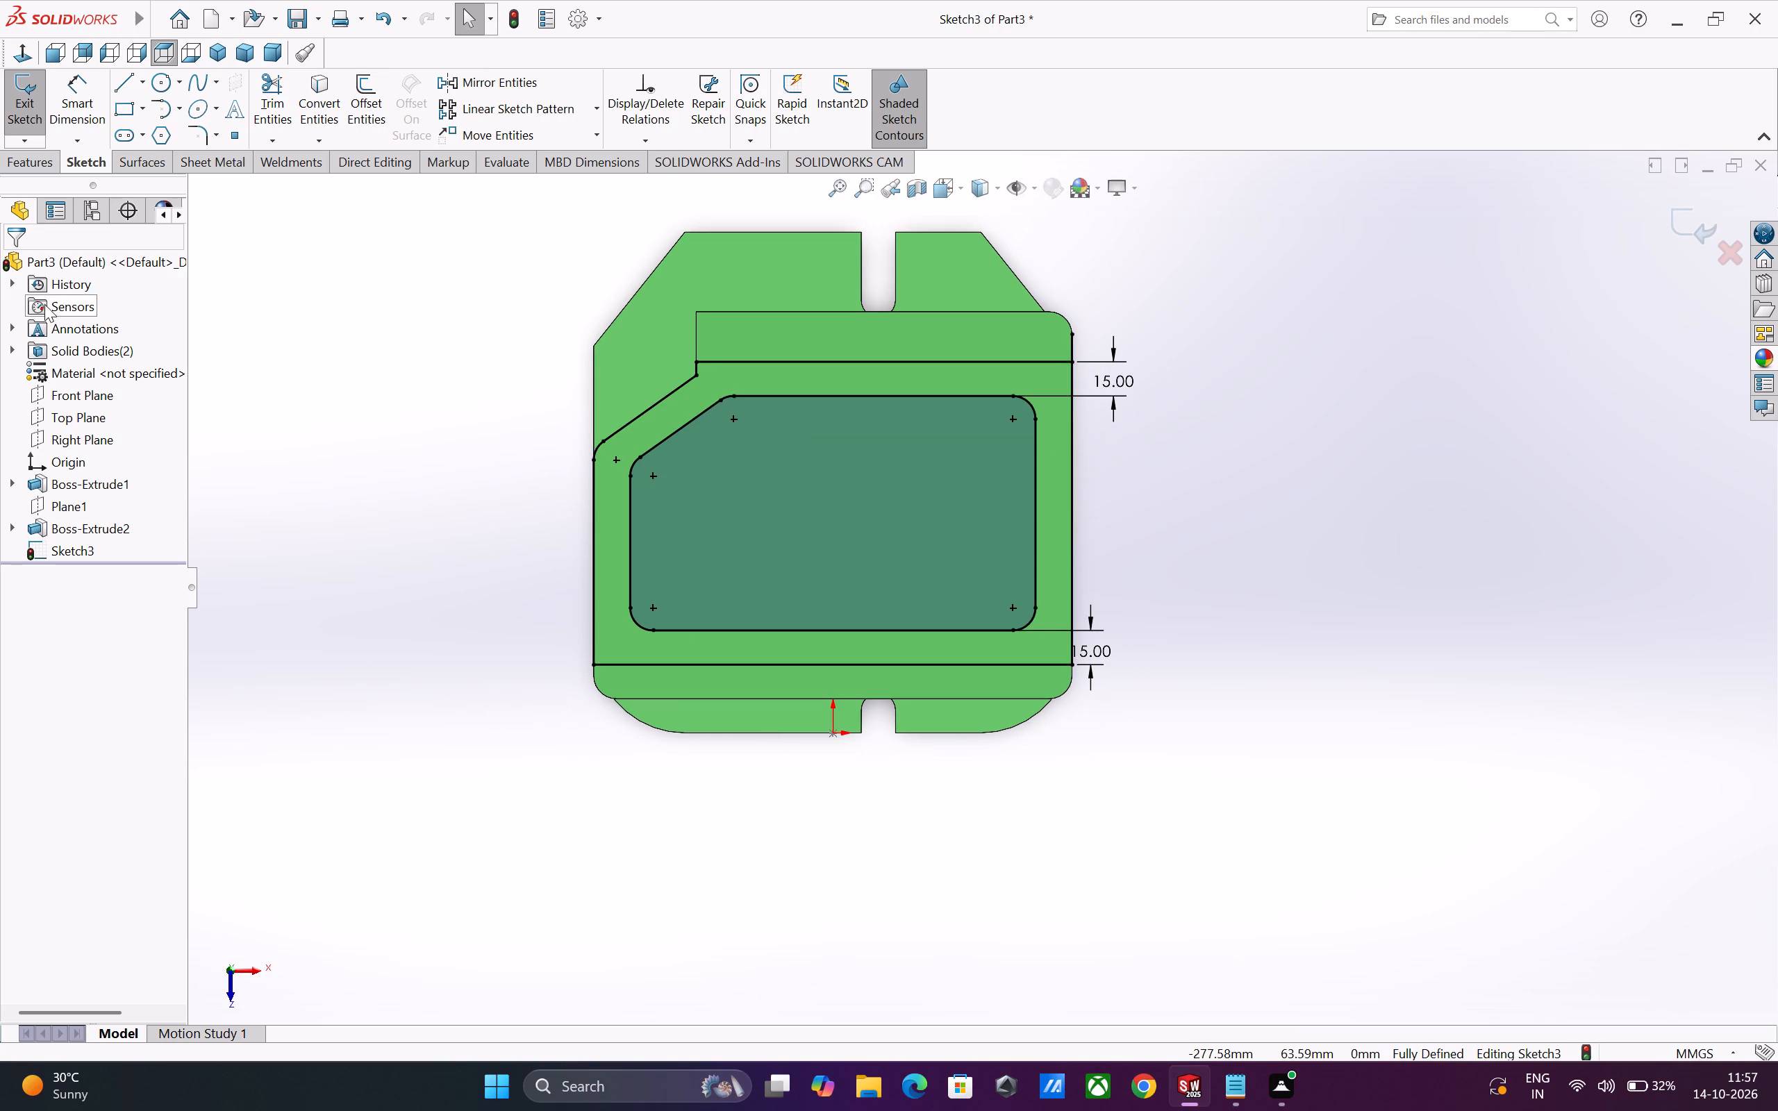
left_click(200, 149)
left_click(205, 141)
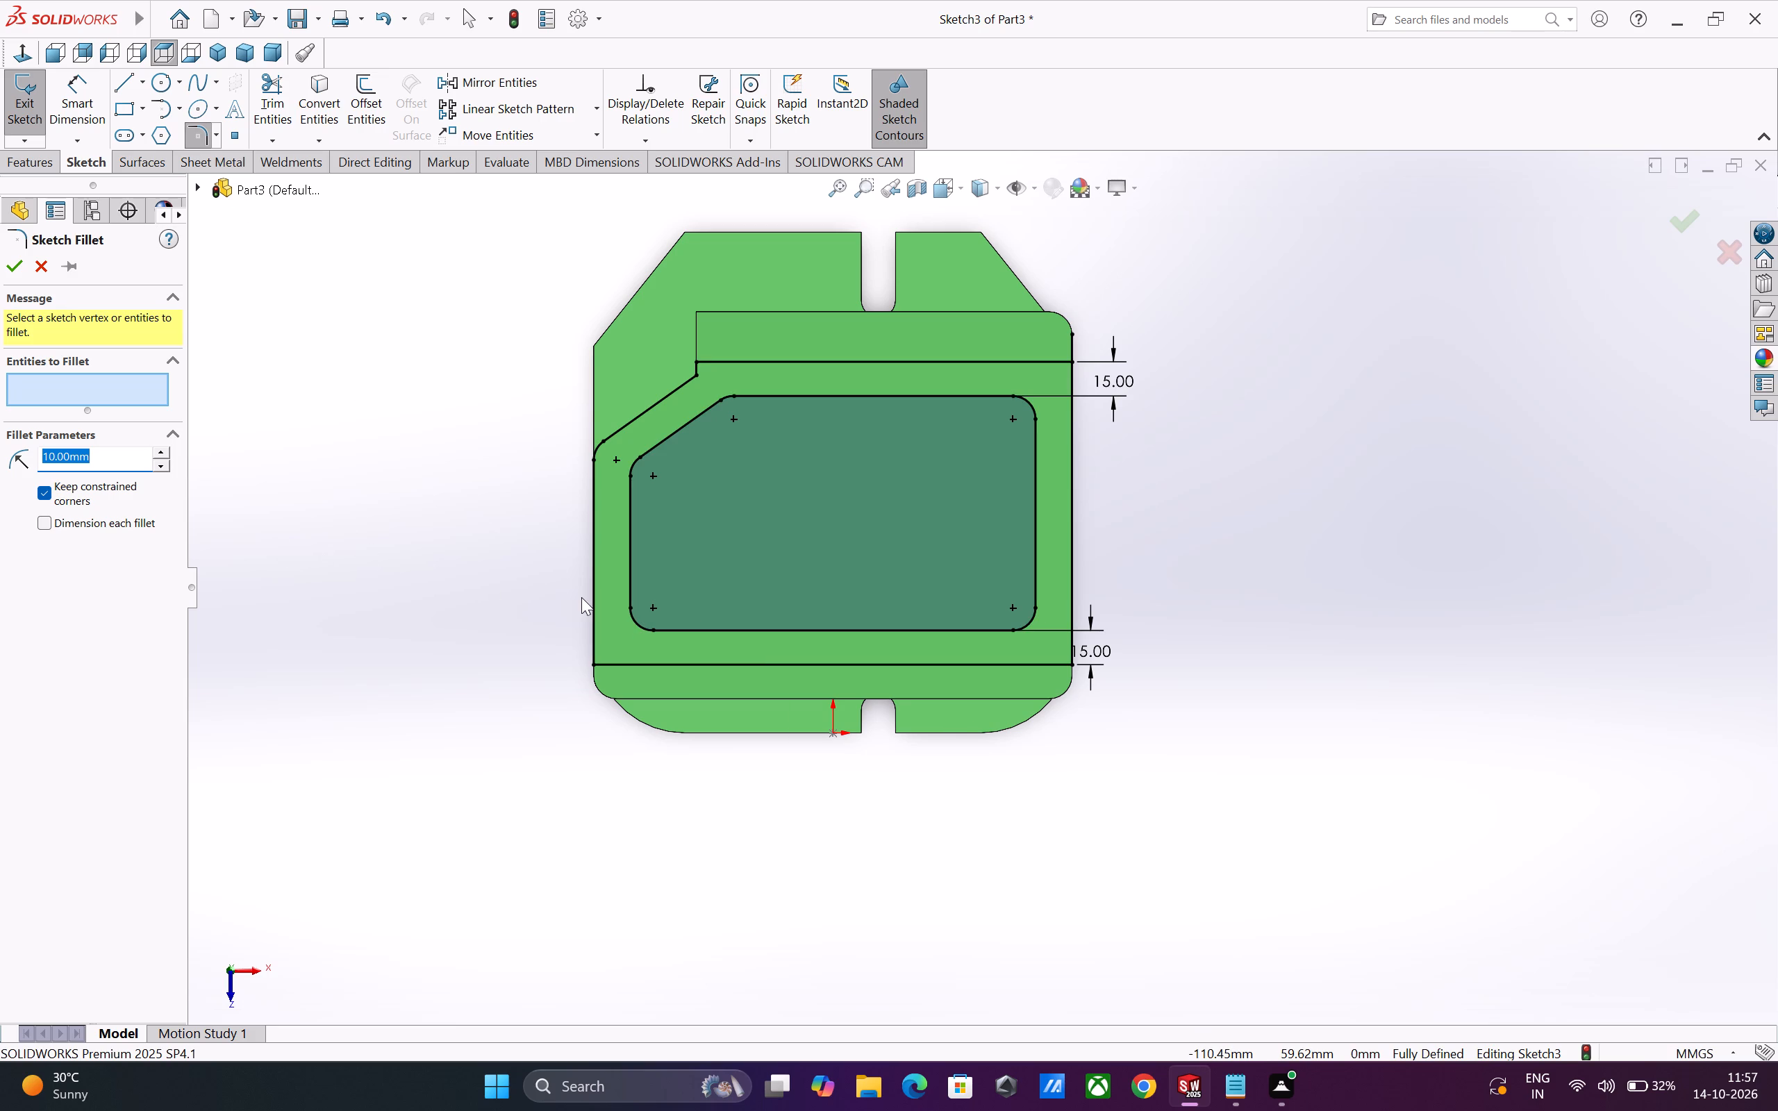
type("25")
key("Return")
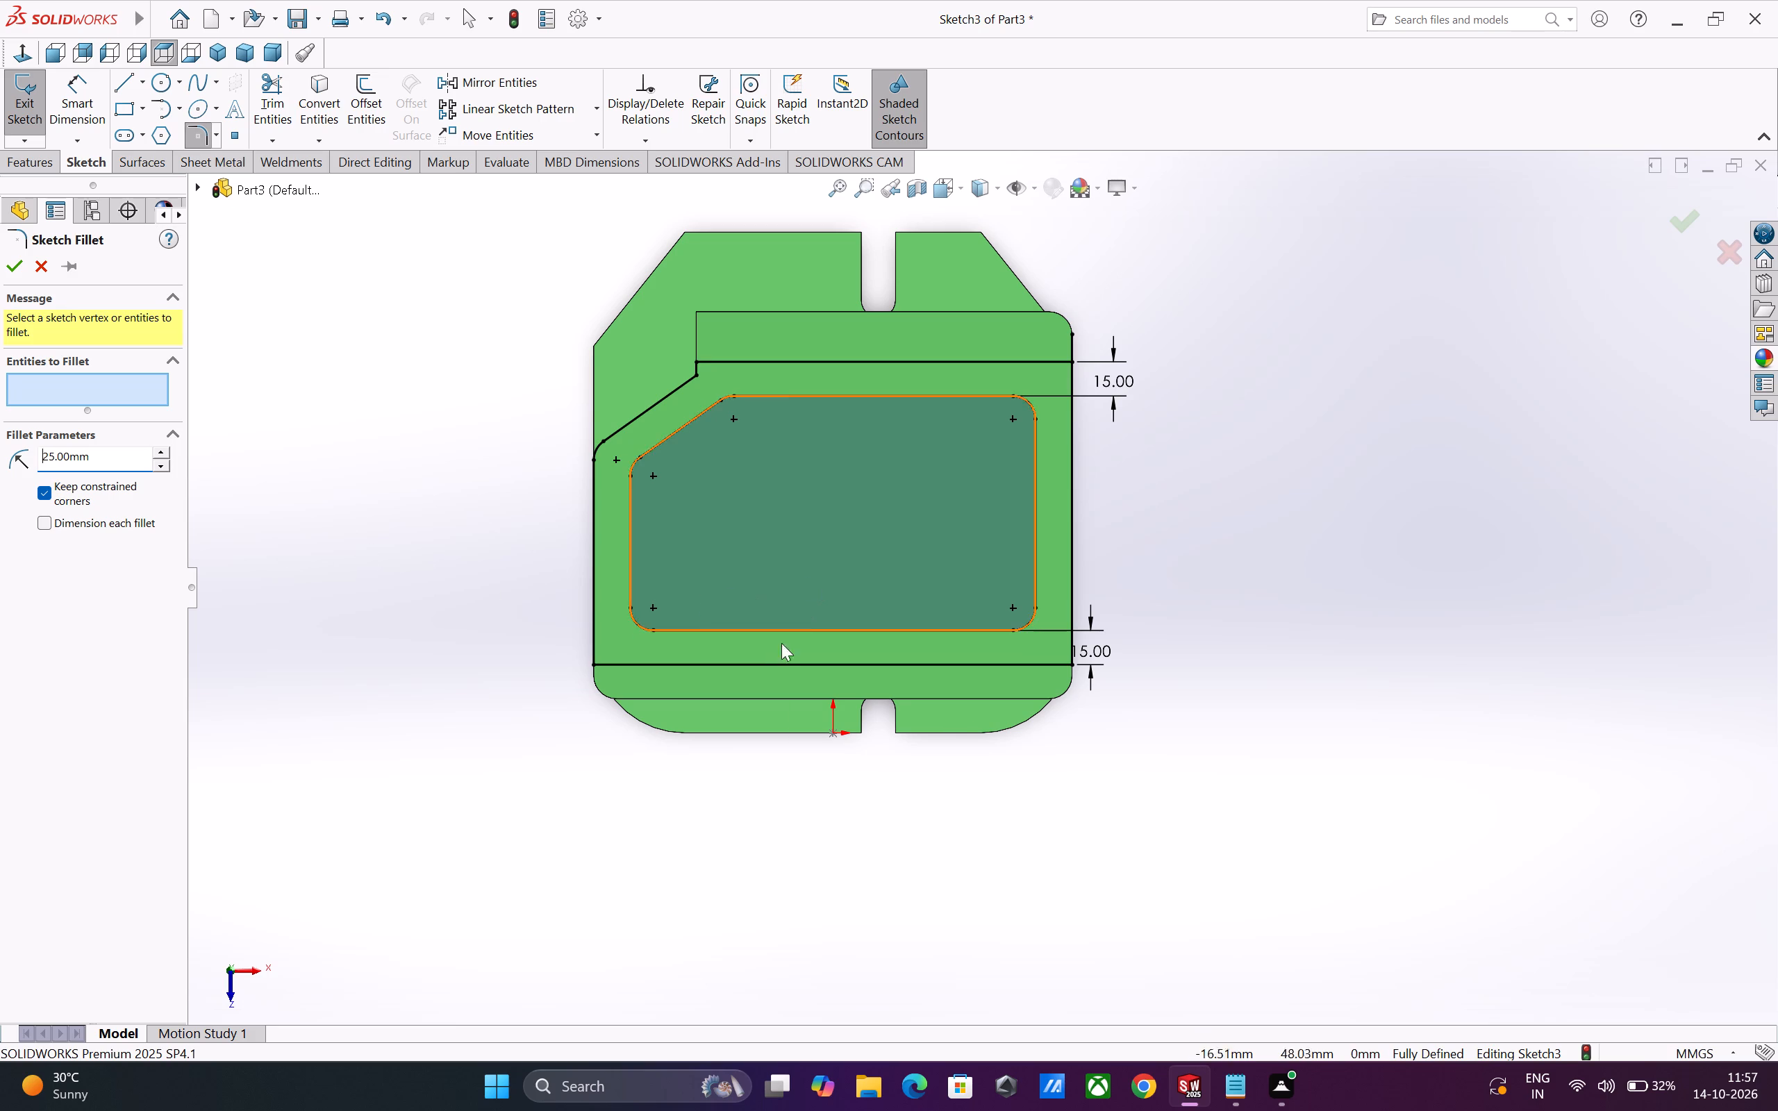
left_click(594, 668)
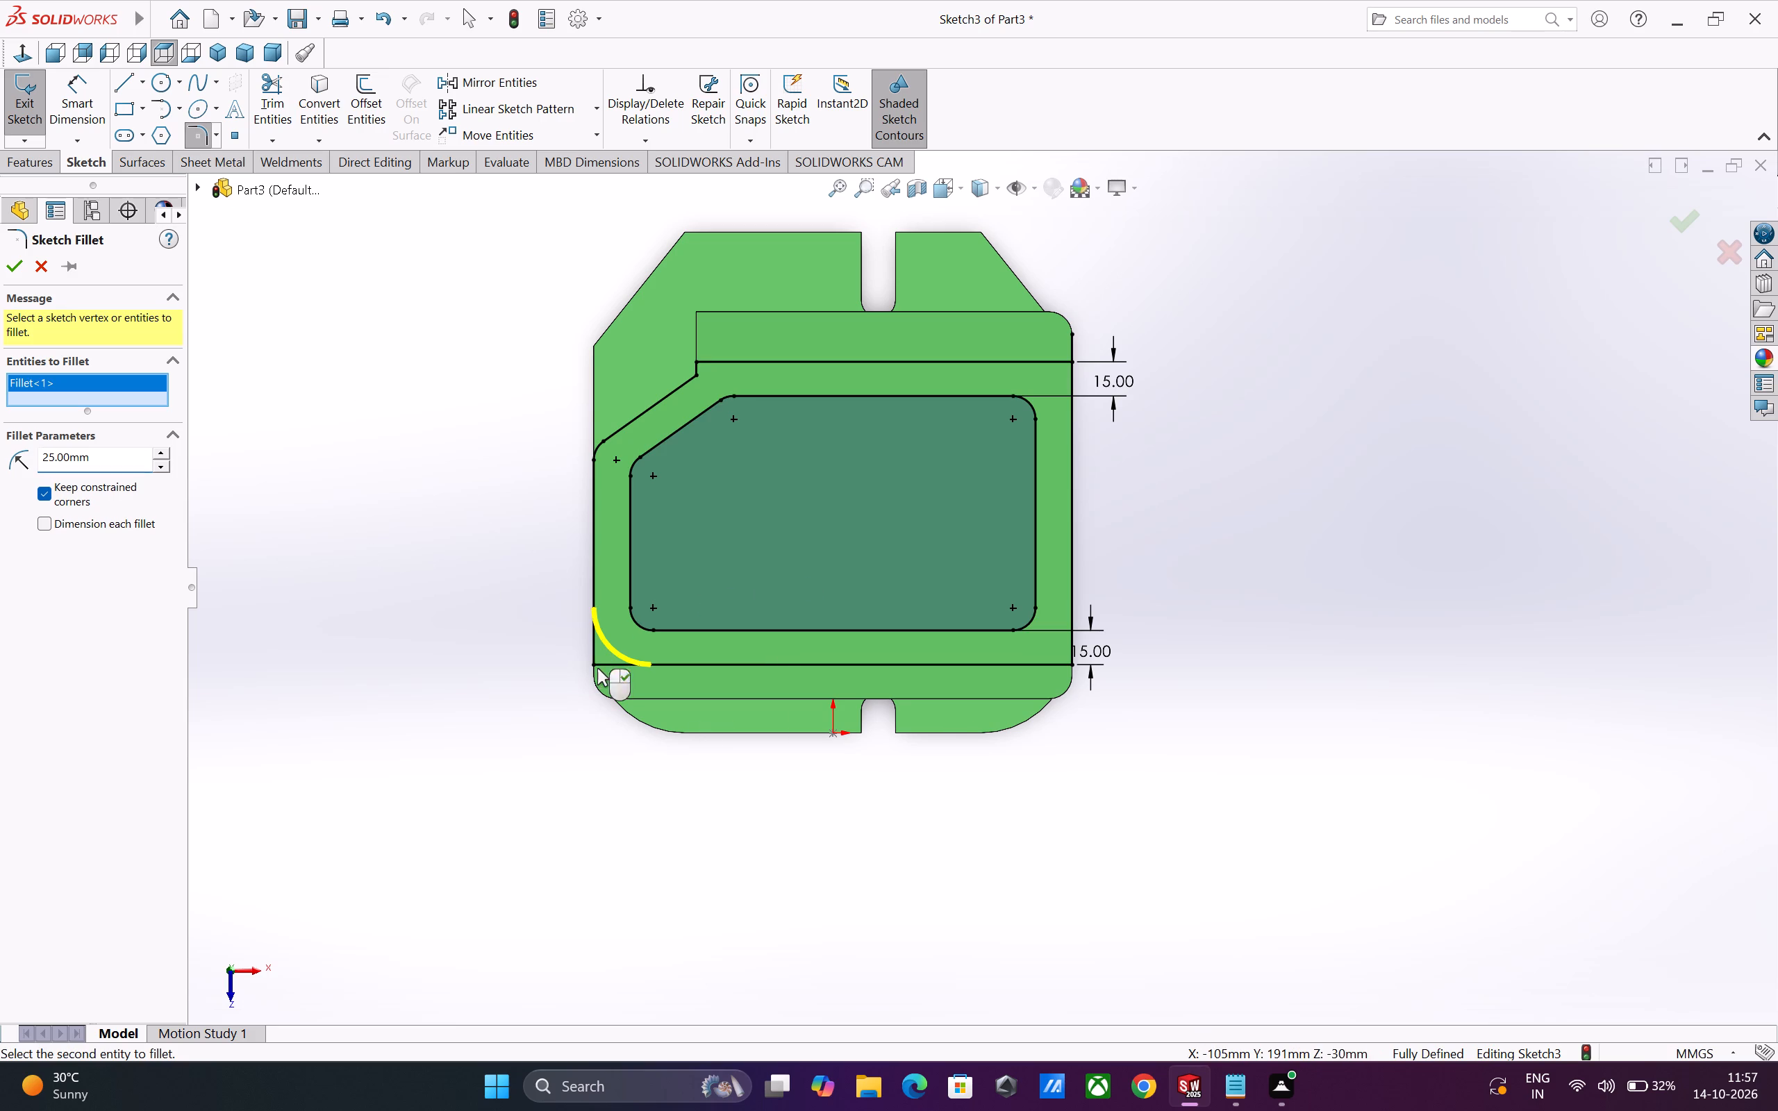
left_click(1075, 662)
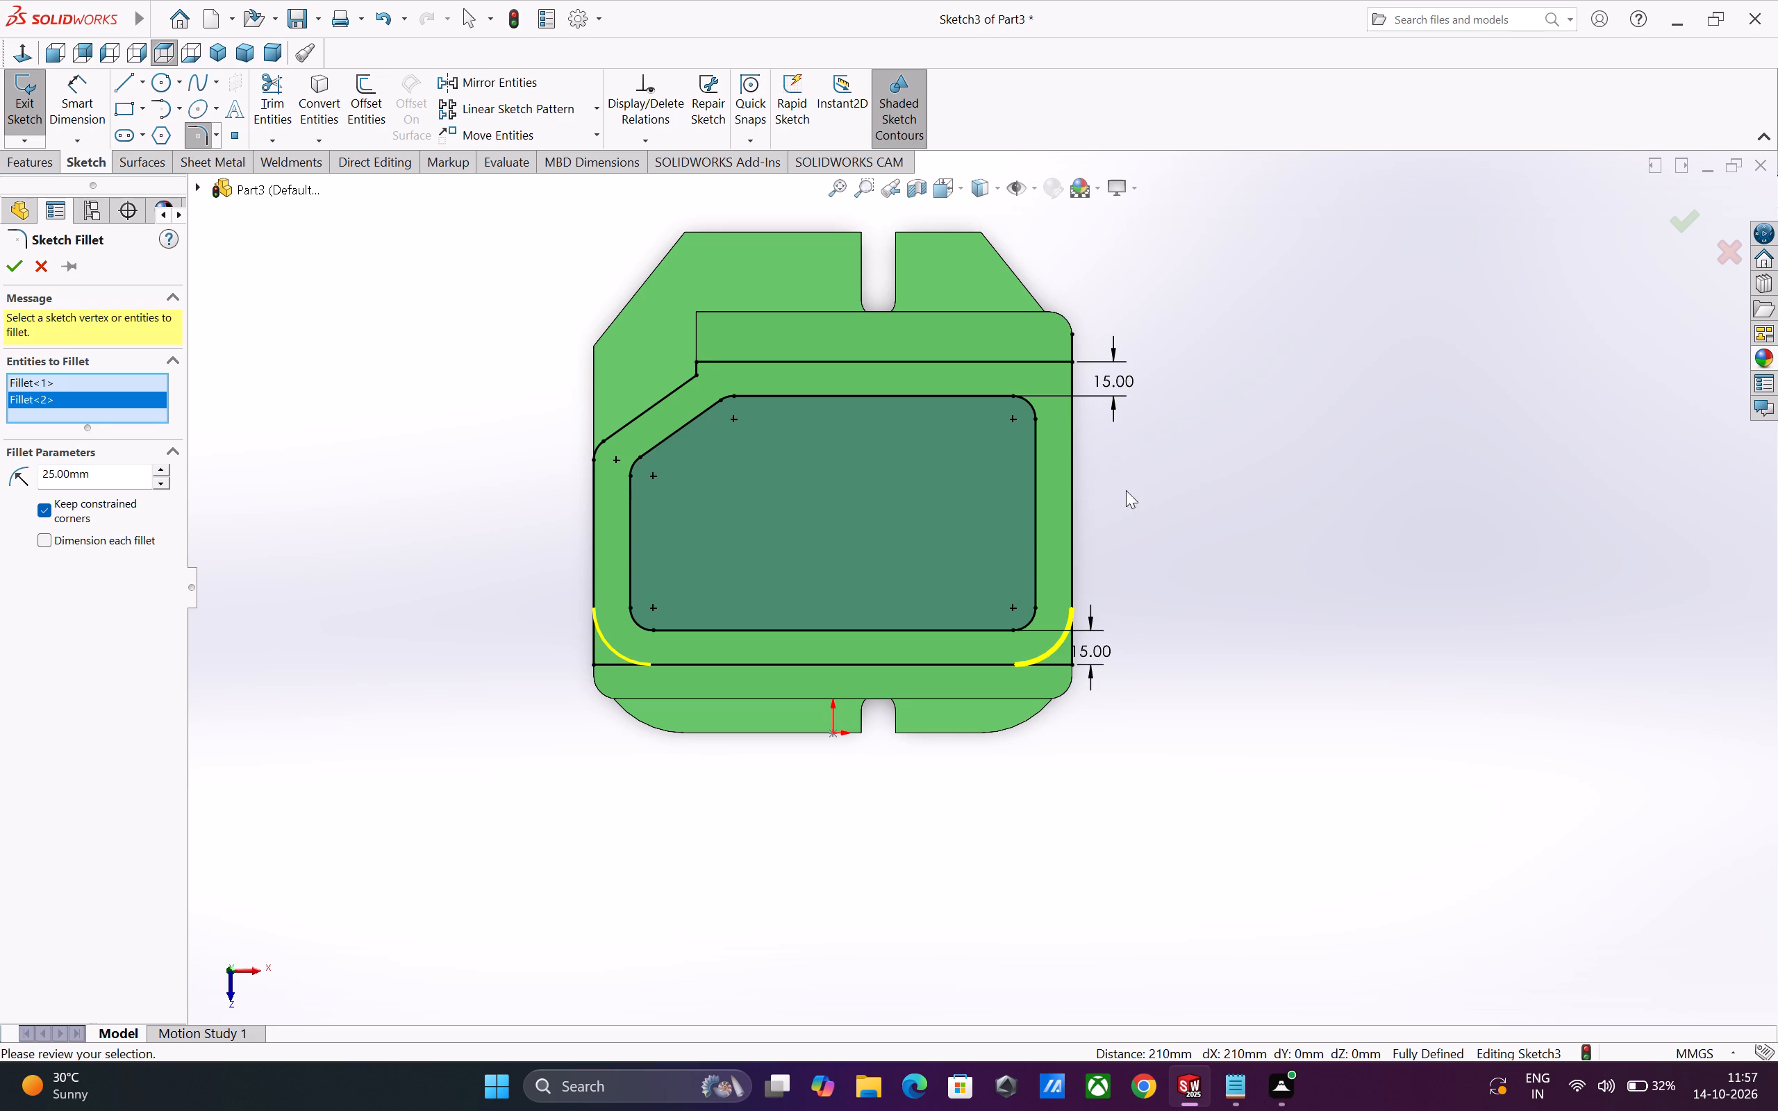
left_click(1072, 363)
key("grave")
Trim the piece of the profile's right vertical line that extends above the upper horizontal line.
left_click(270, 103)
left_click_drag(1125, 335, 1073, 338)
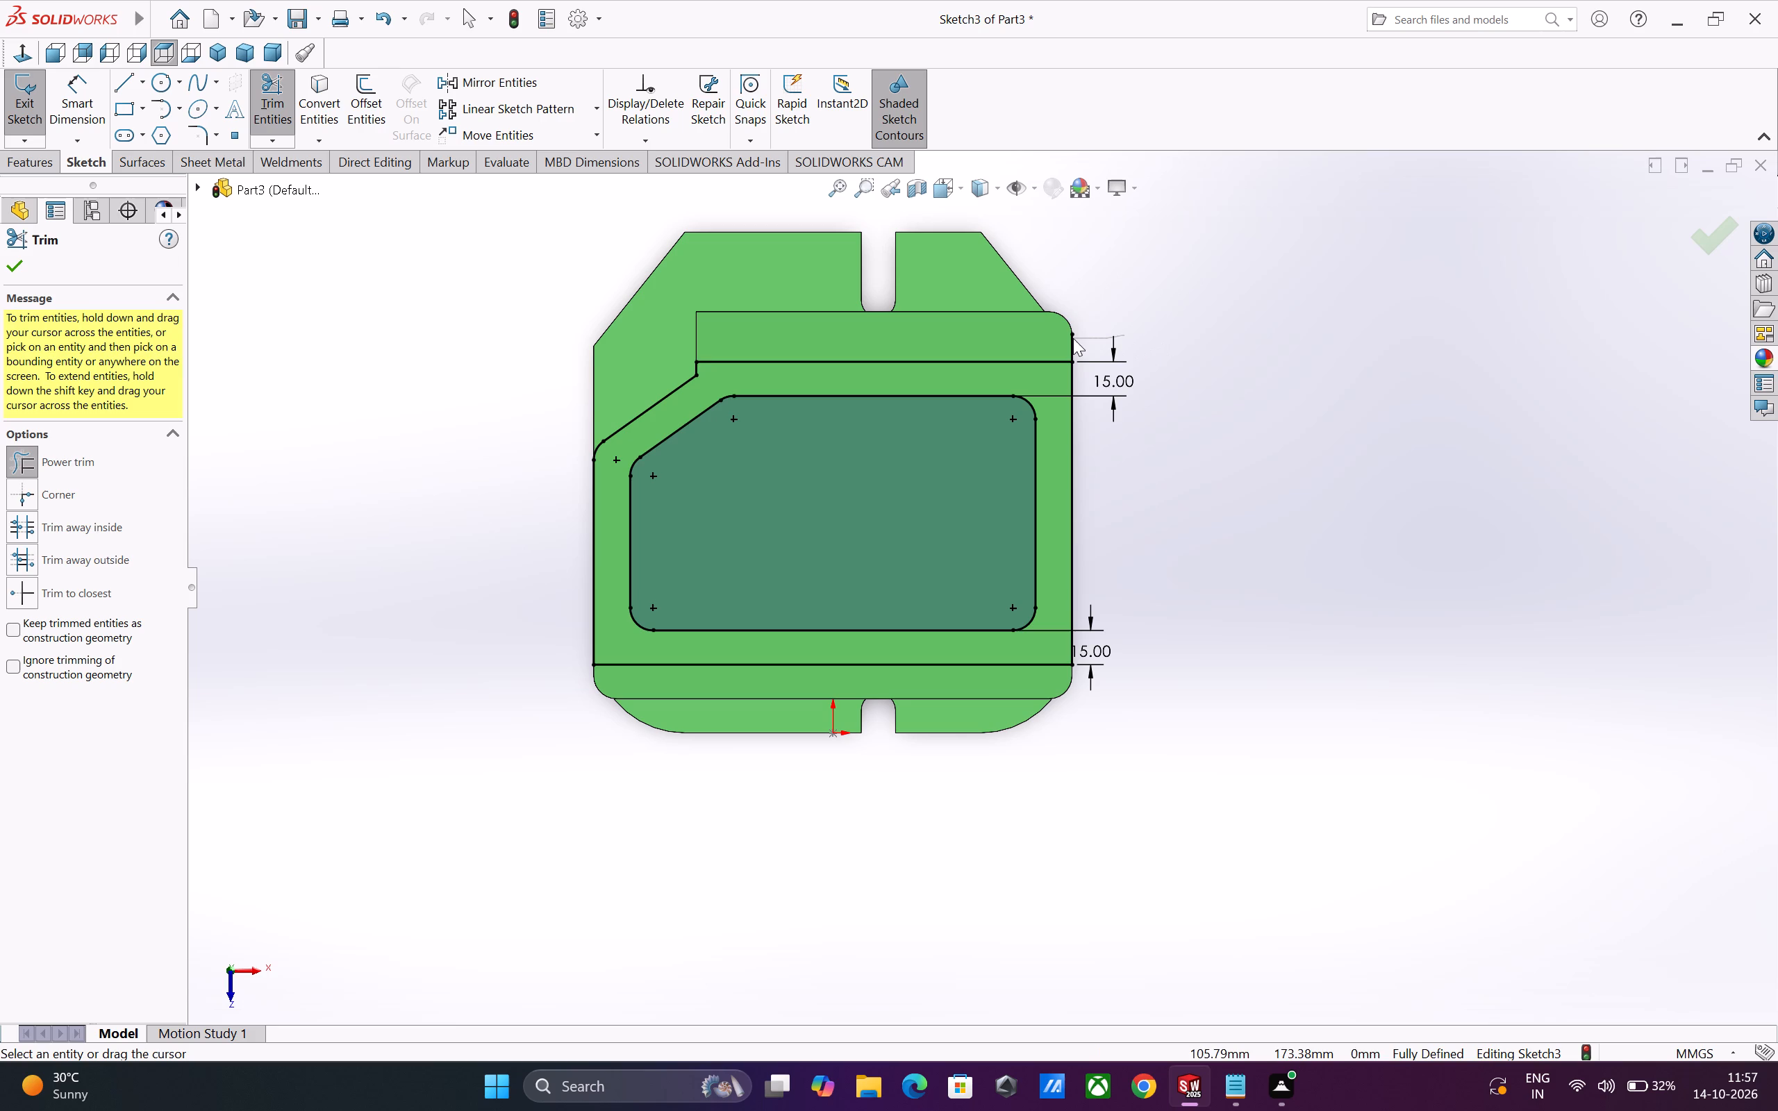
left_click_drag(1073, 338, 1052, 339)
key("Escape")
key("Escape")
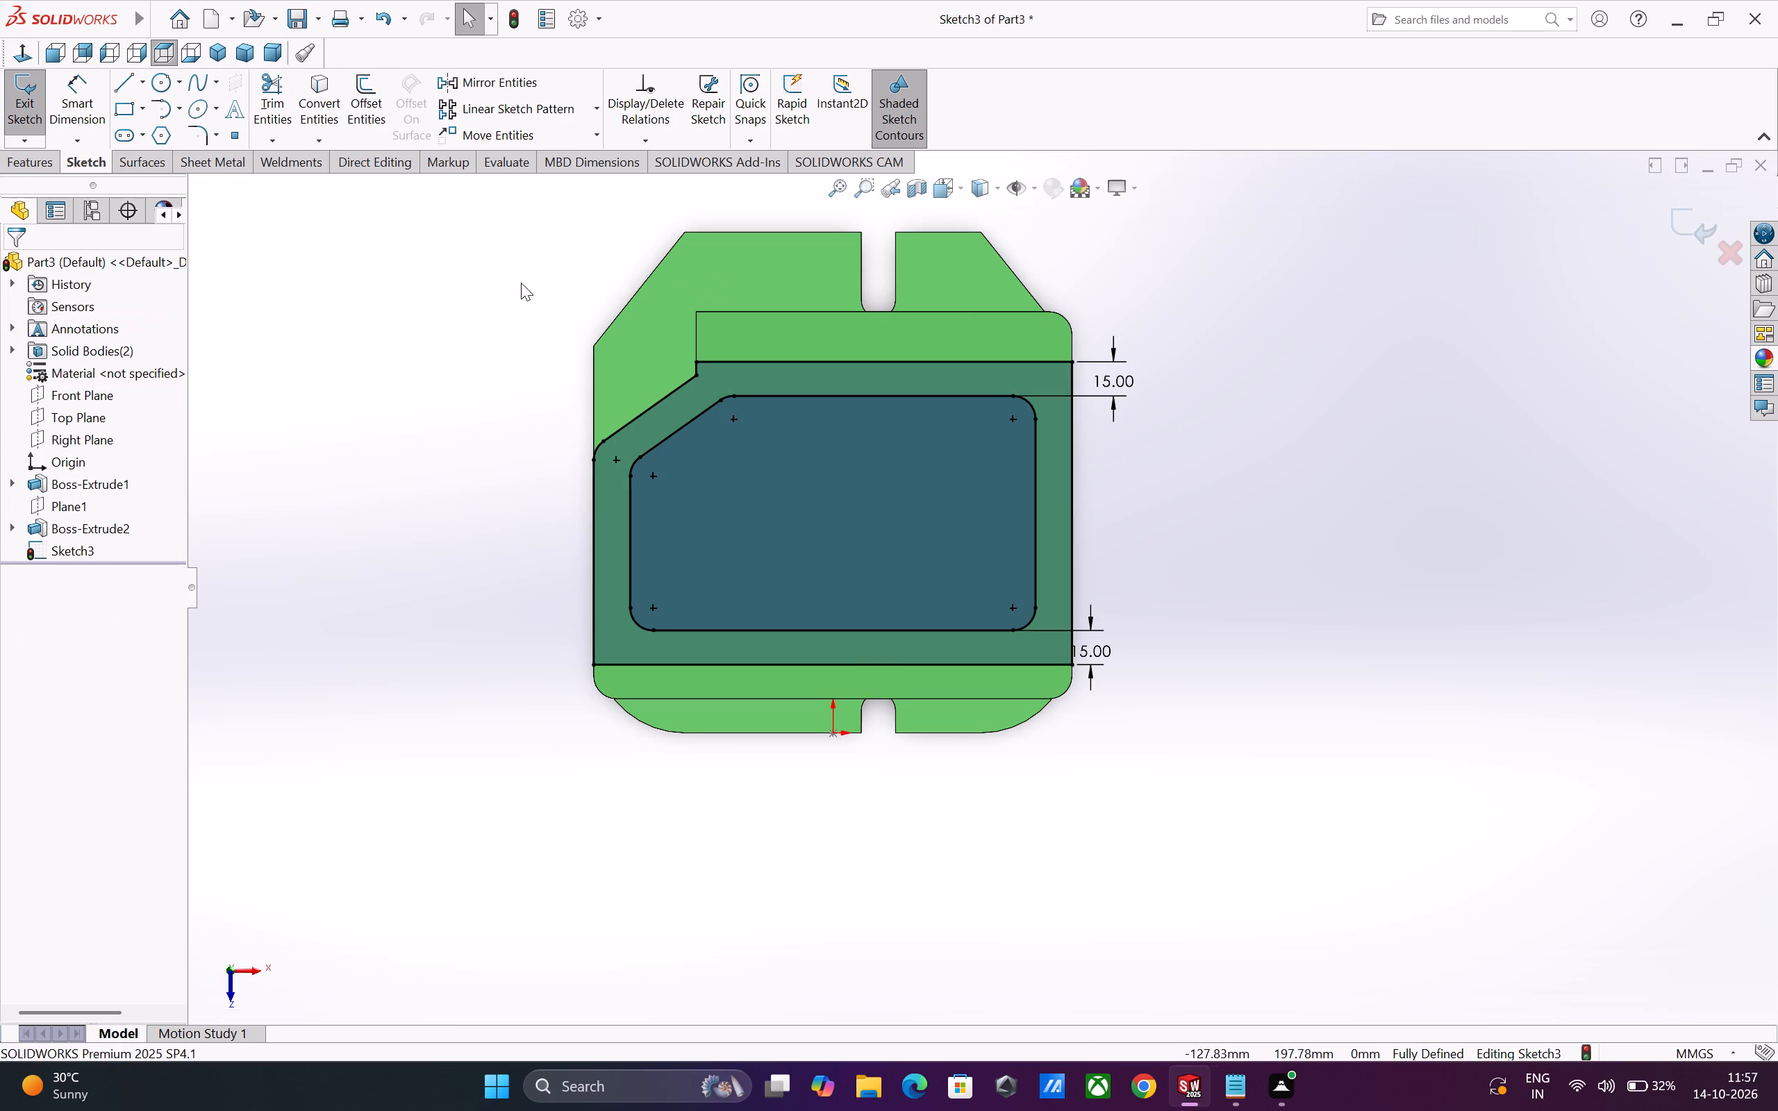
Apply 25 mm sketch fillets to the outer profile's two lower corners and its upper-right corner.
left_click(206, 137)
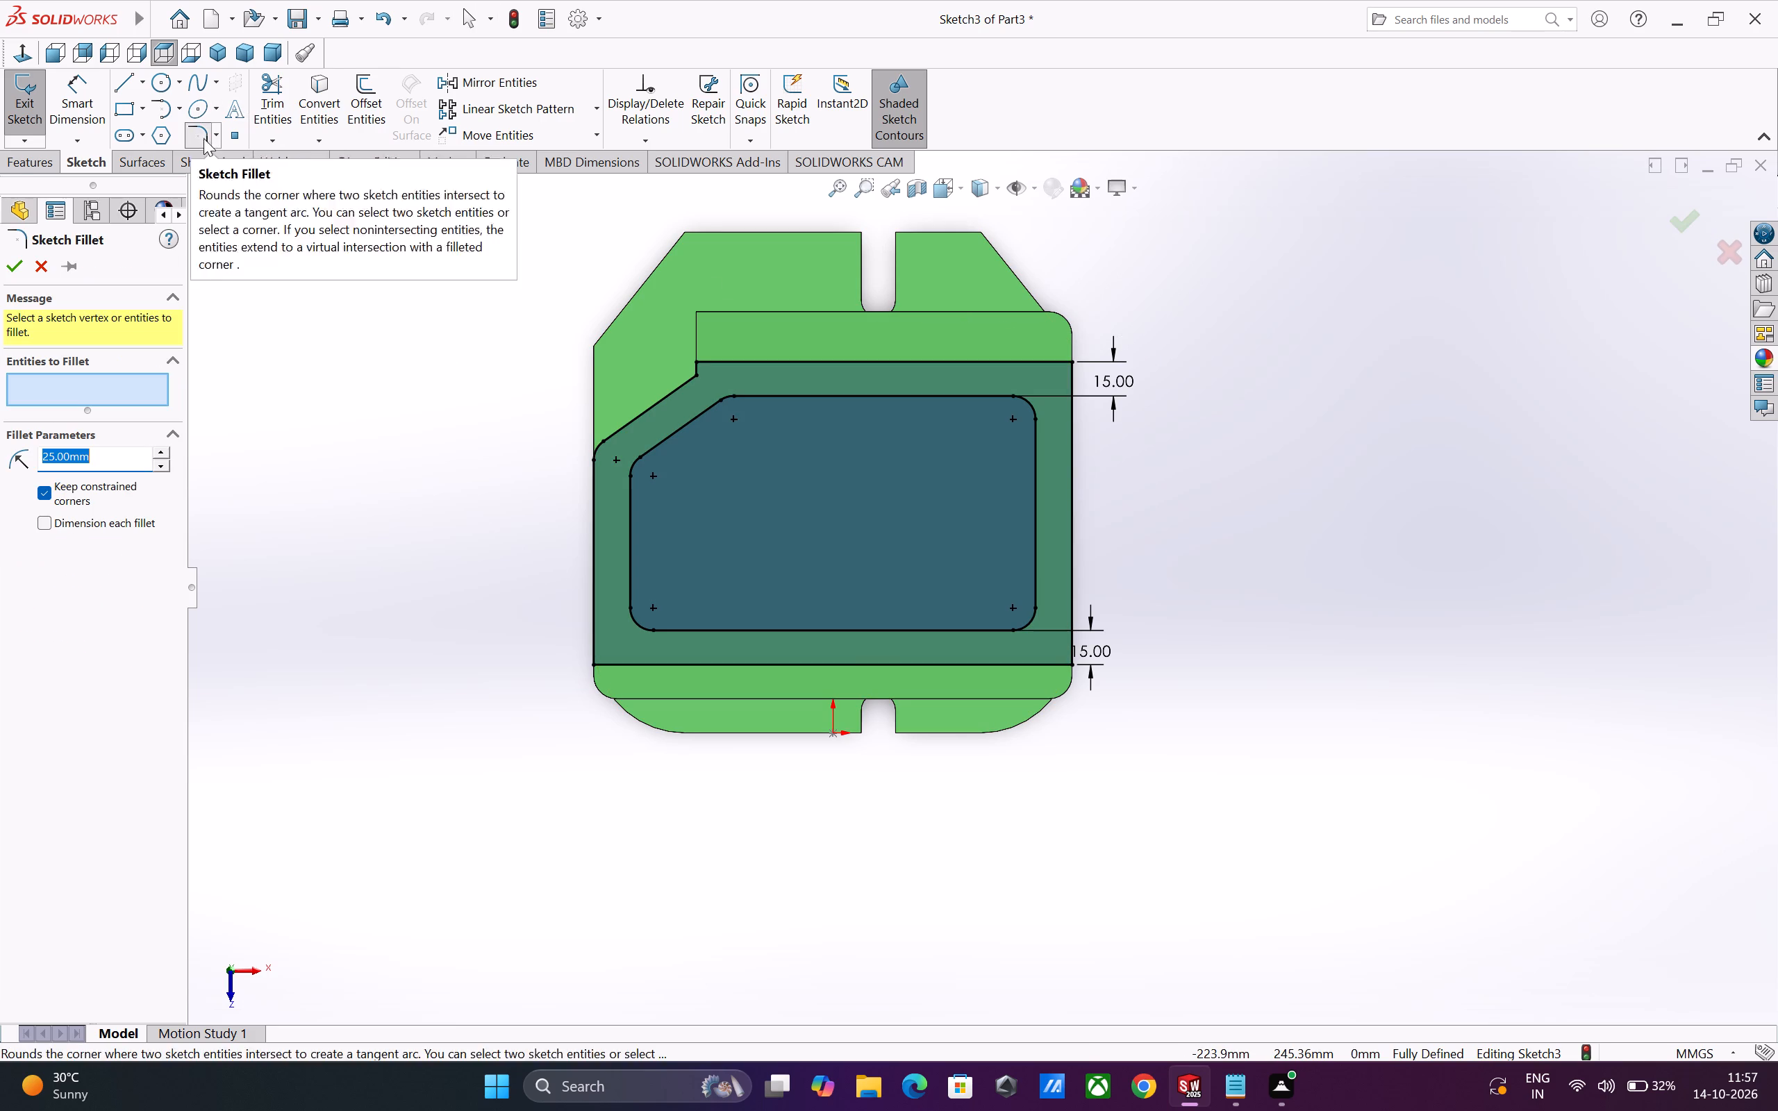
left_click(592, 664)
left_click(1070, 662)
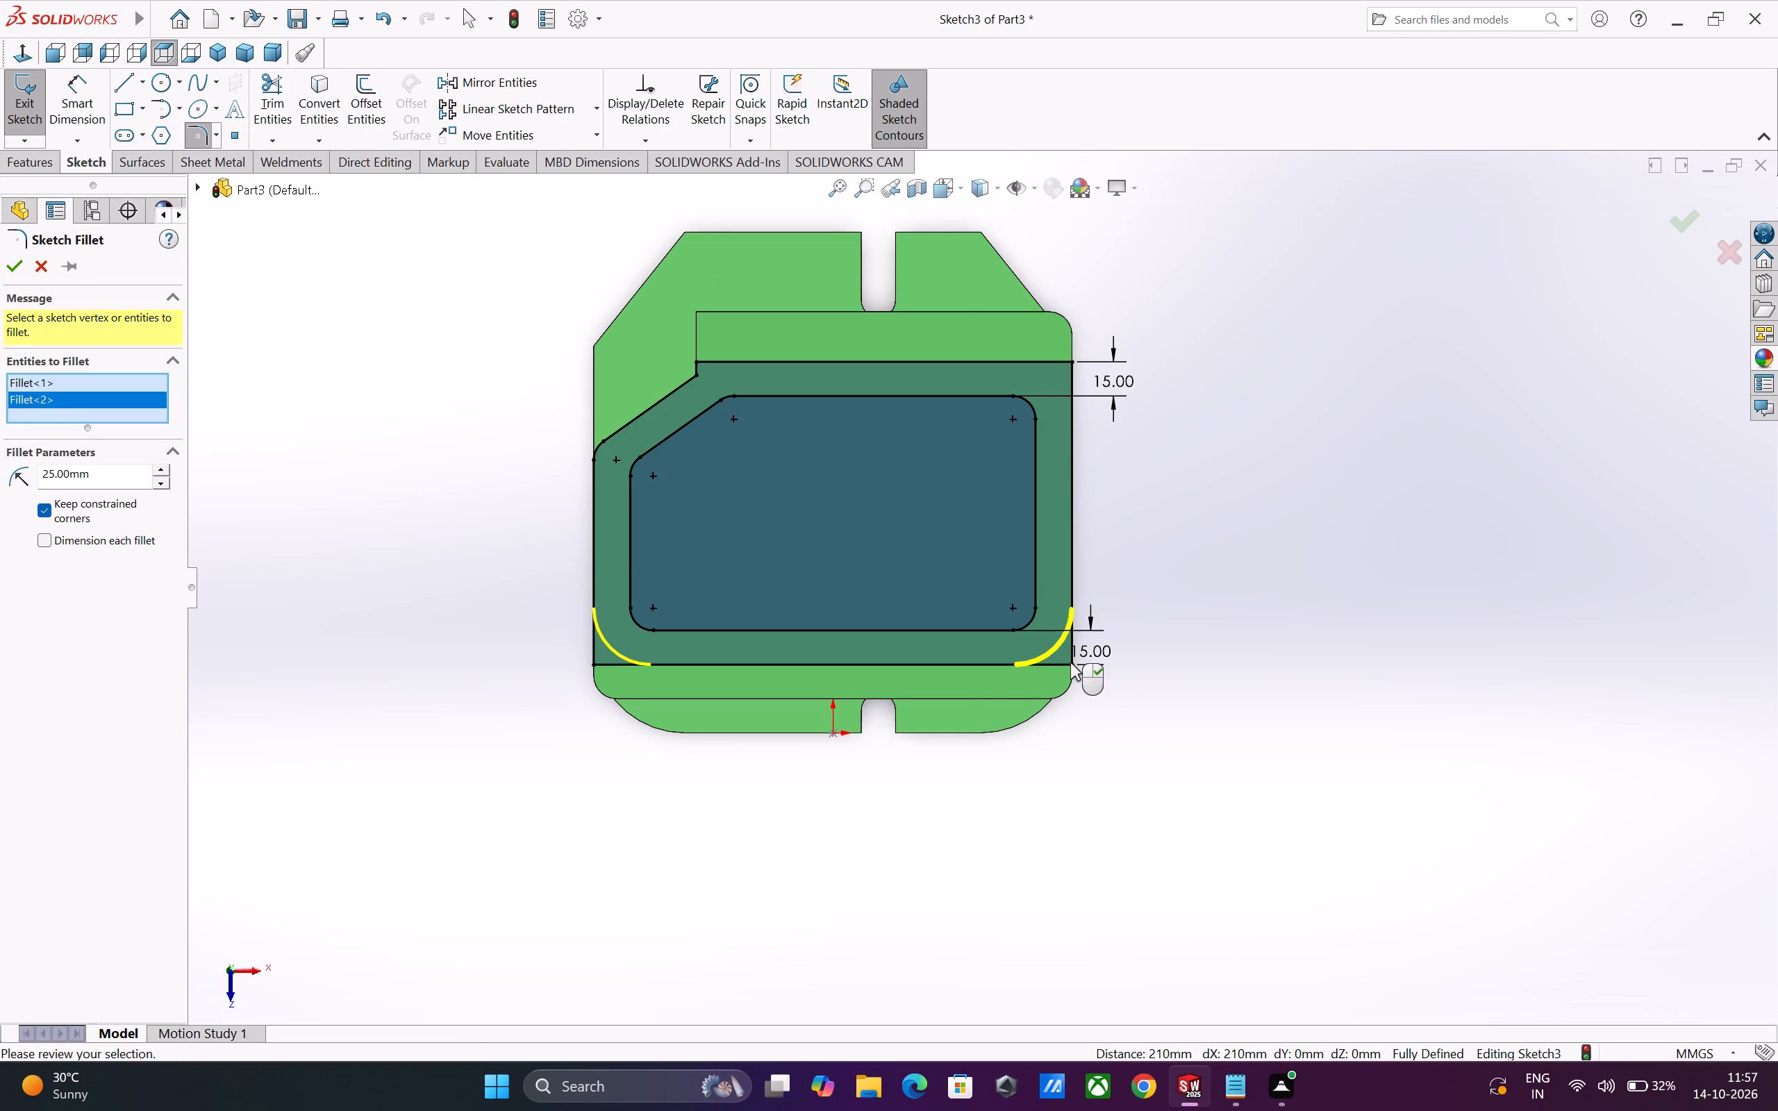
left_click(1072, 362)
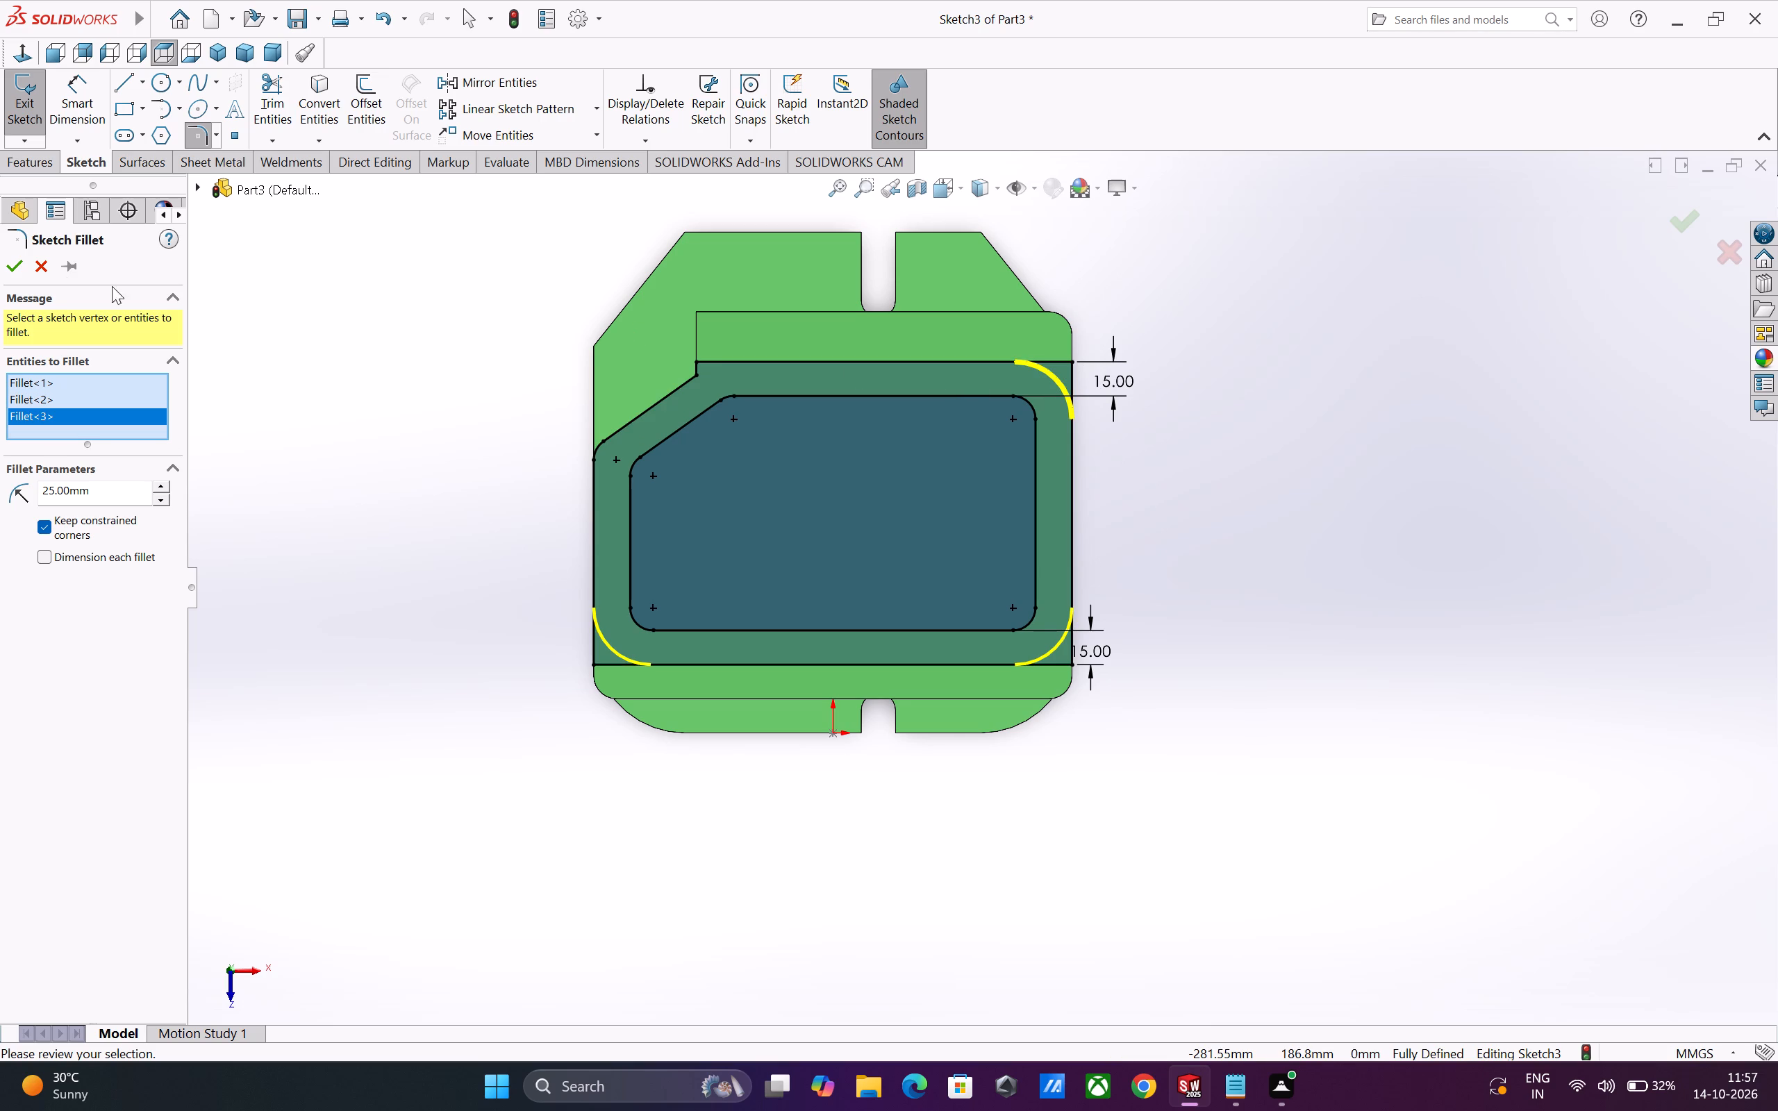
left_click(21, 271)
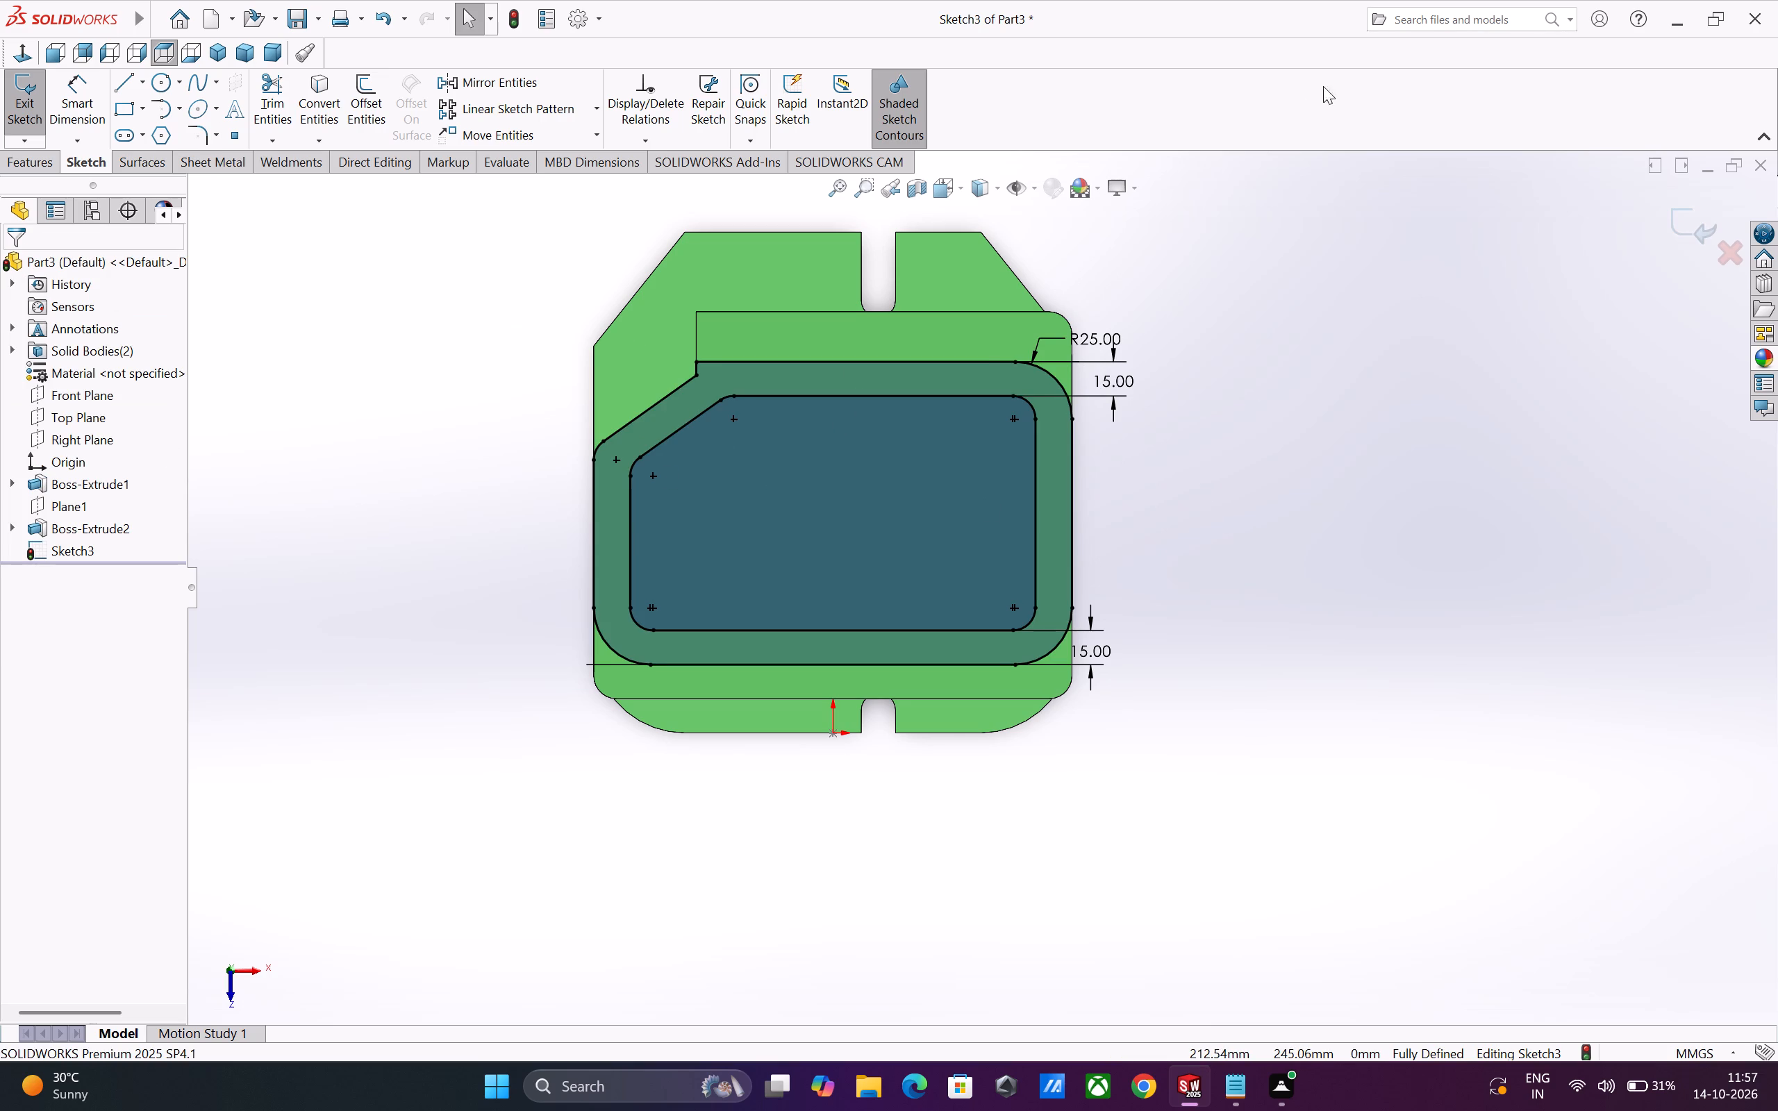
Reposition the R25 radius label and both 15 mm gap dimensions clear of the outline, to the right of the profile.
scroll(1054, 453, "up", 2)
scroll(1053, 455, "down", 2)
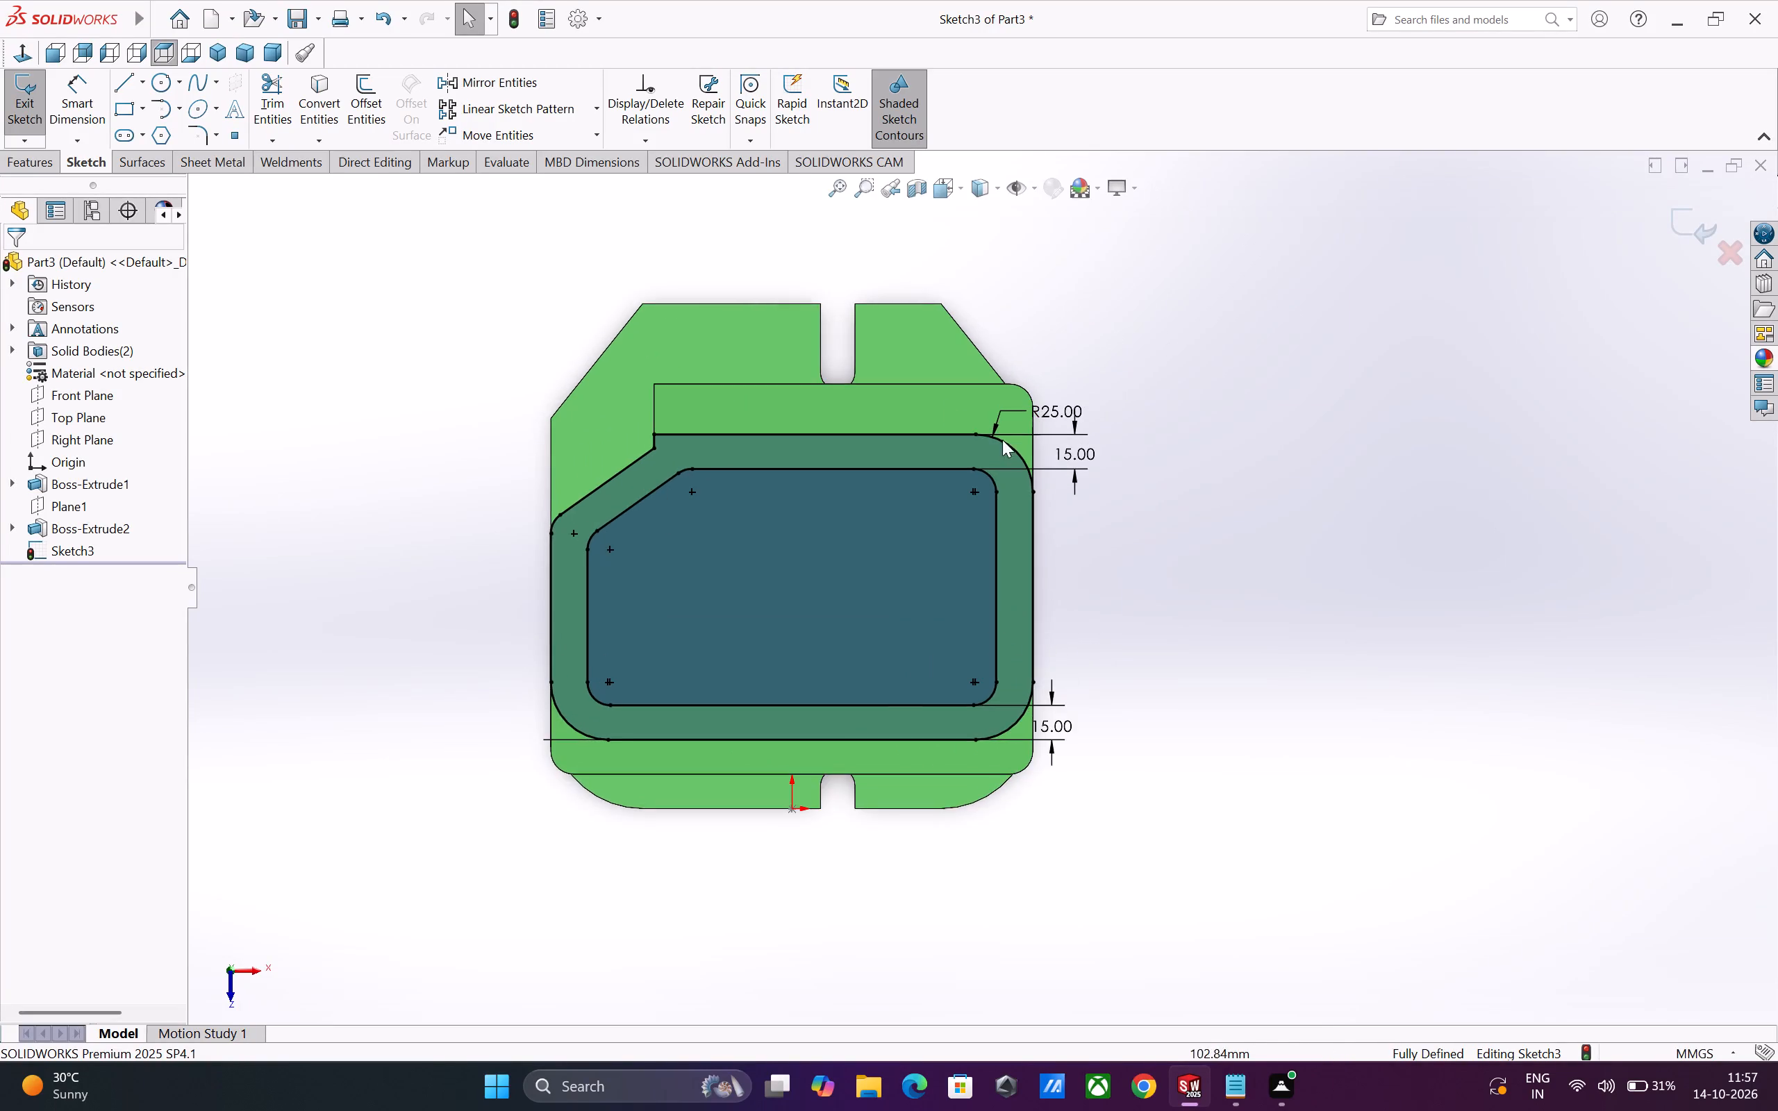
scroll(1002, 440, "down", 4)
left_click_drag(1170, 458, 1257, 446)
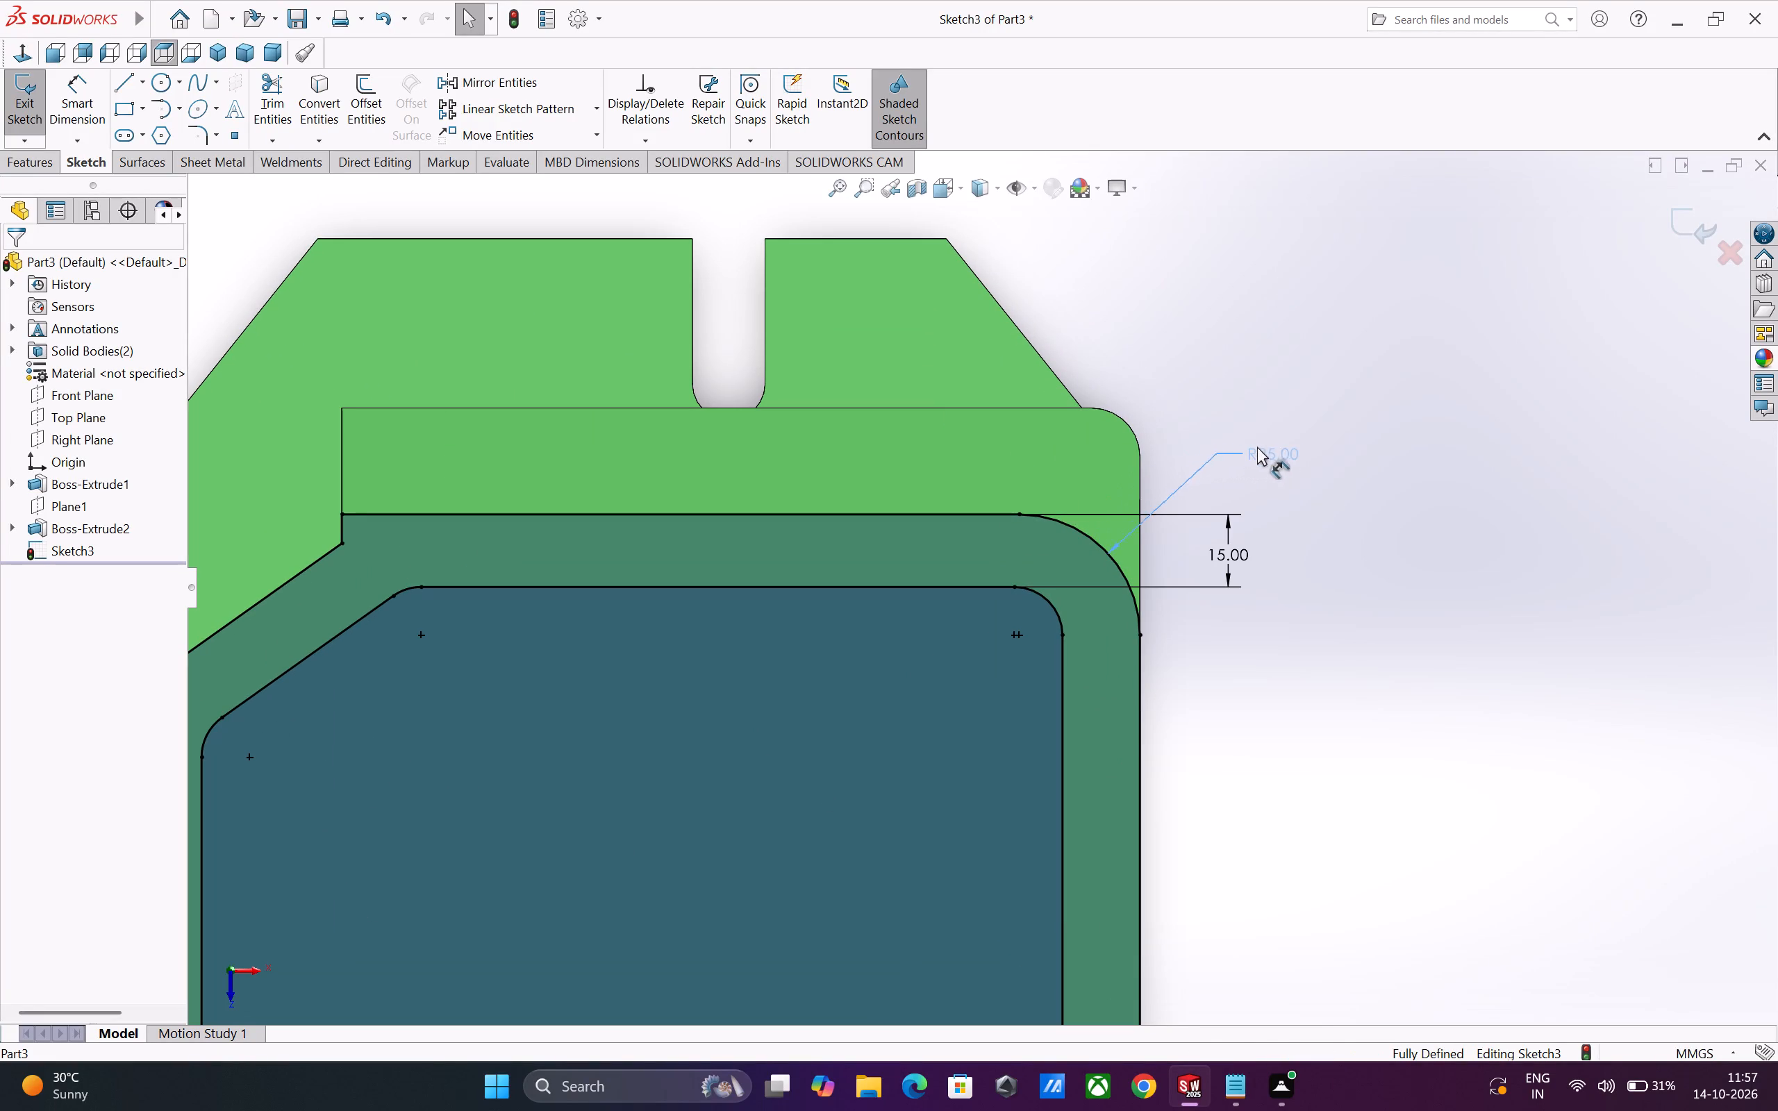
left_click_drag(1257, 446, 1293, 432)
scroll(1278, 446, "up", 3)
left_click(1197, 599)
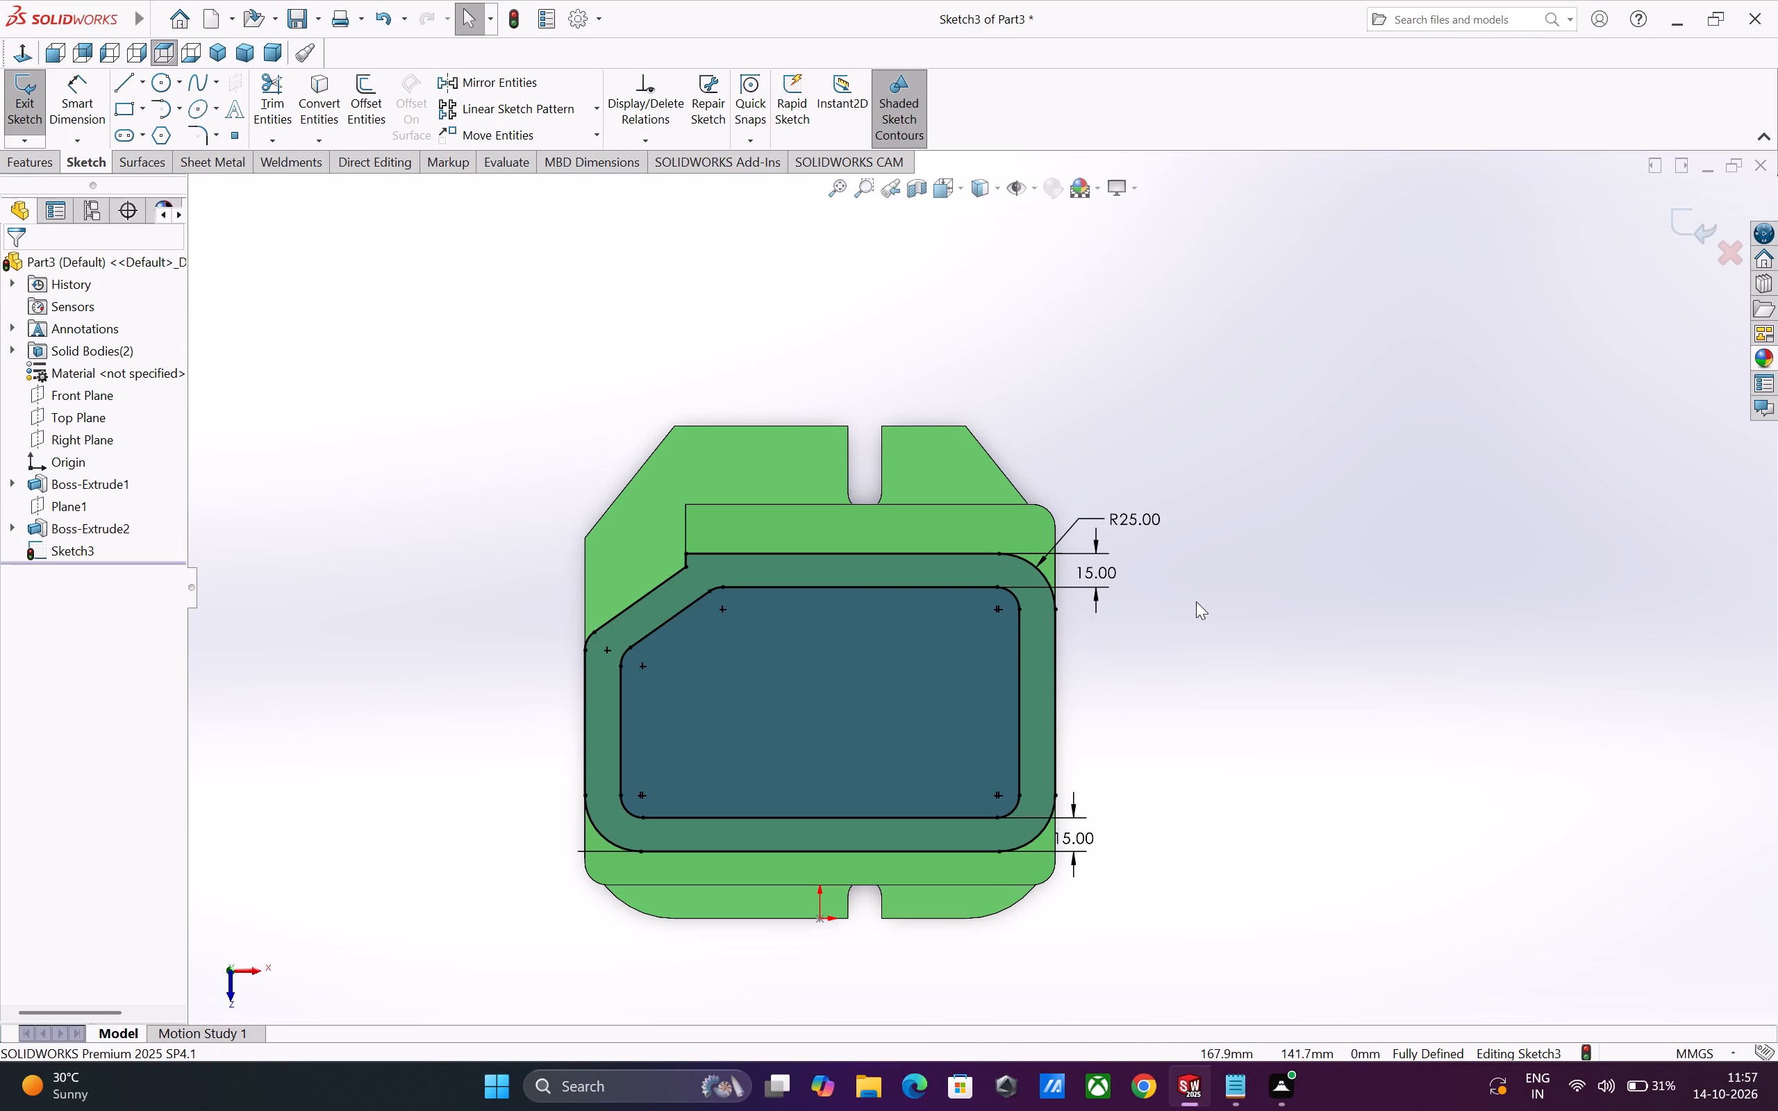
left_click_drag(1090, 567, 1097, 621)
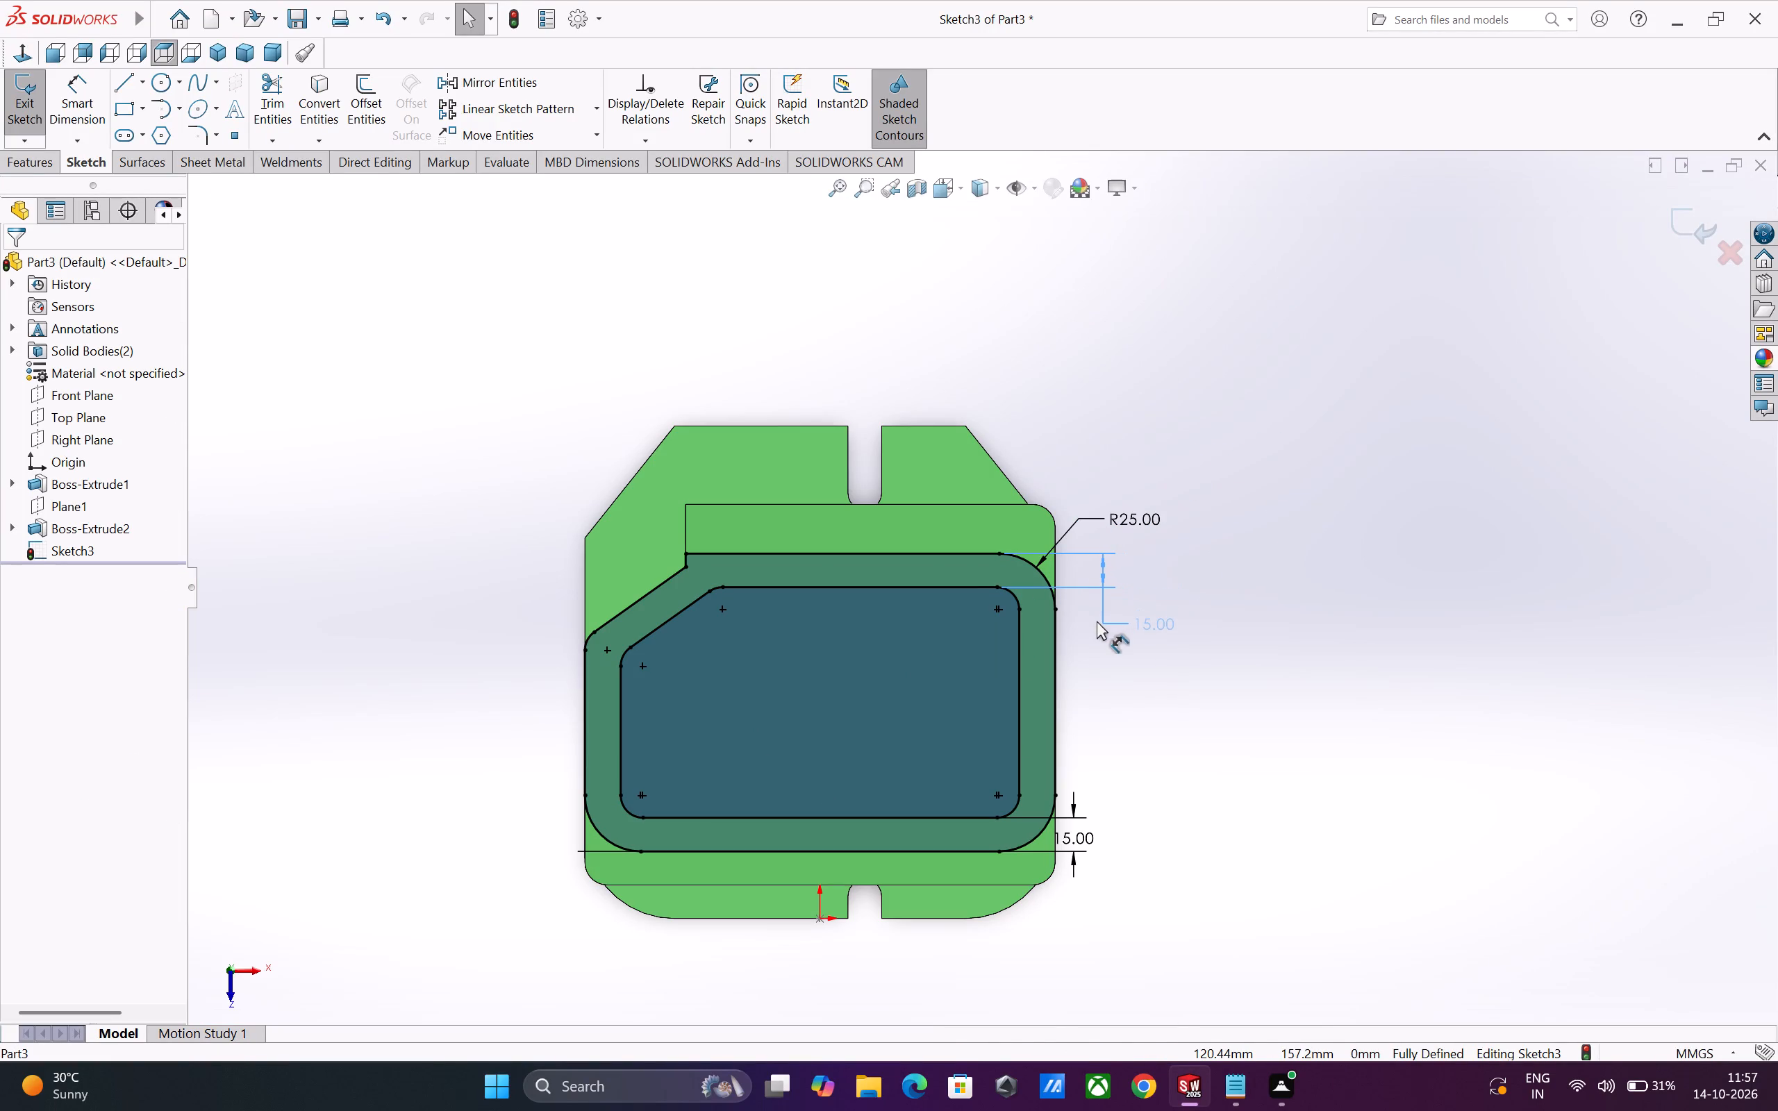
left_click_drag(1097, 621, 1097, 621)
left_click_drag(1083, 838, 1137, 779)
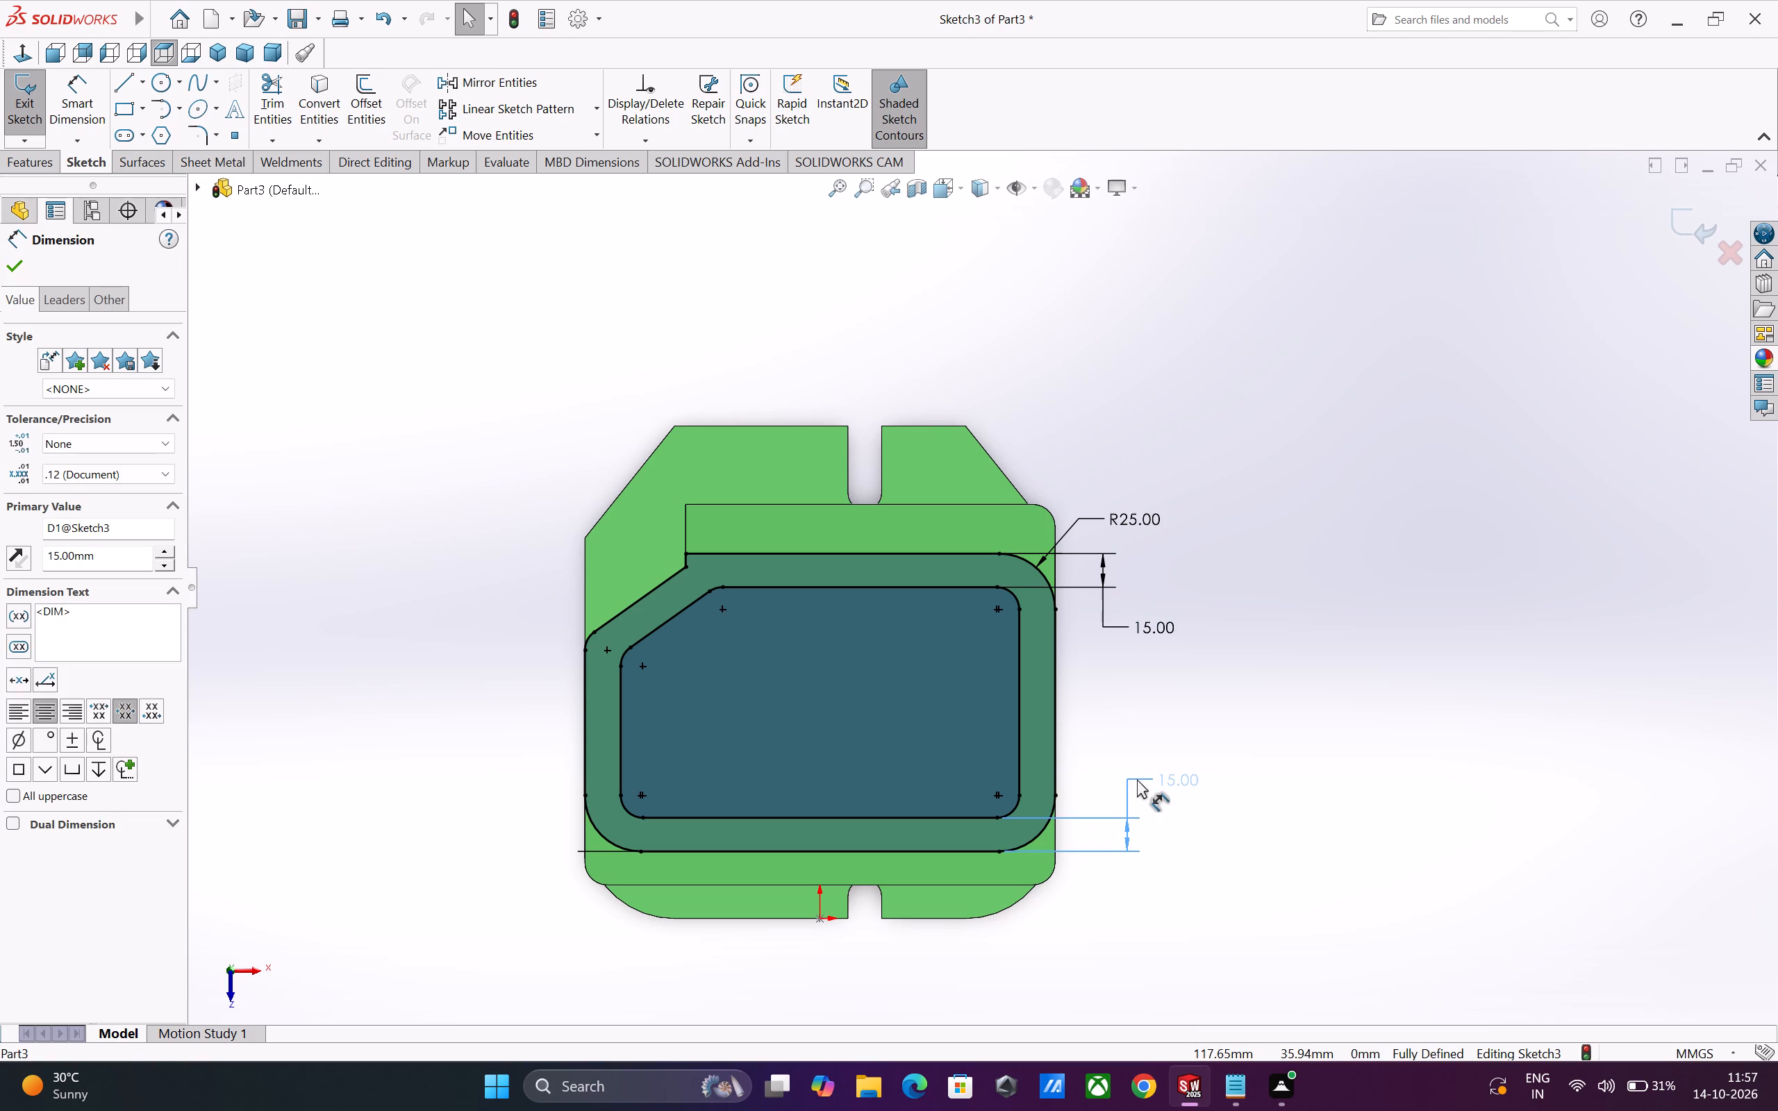
left_click_drag(1137, 779, 1117, 767)
left_click(1279, 712)
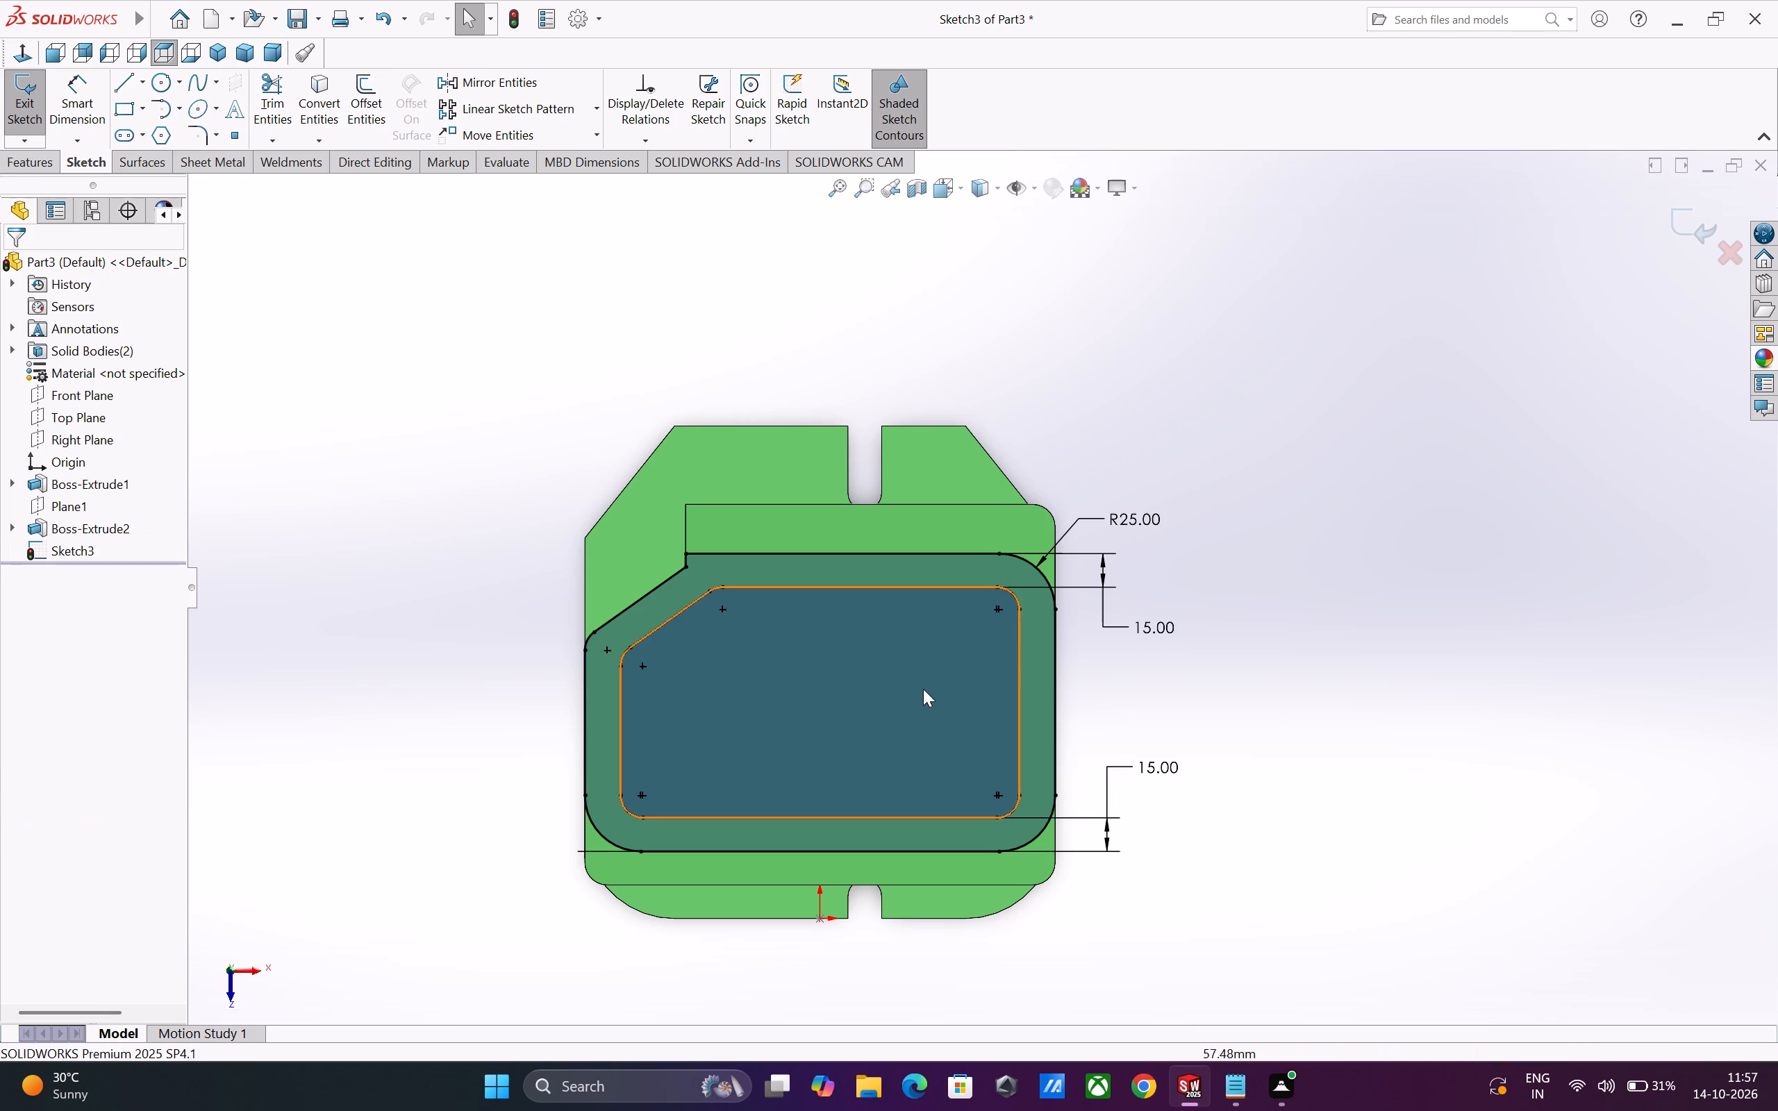
Extrude the ring profile as a boss with Up To Surface, ending at the slotted plate's face that faces the frame.
scroll(923, 689, "up", 2)
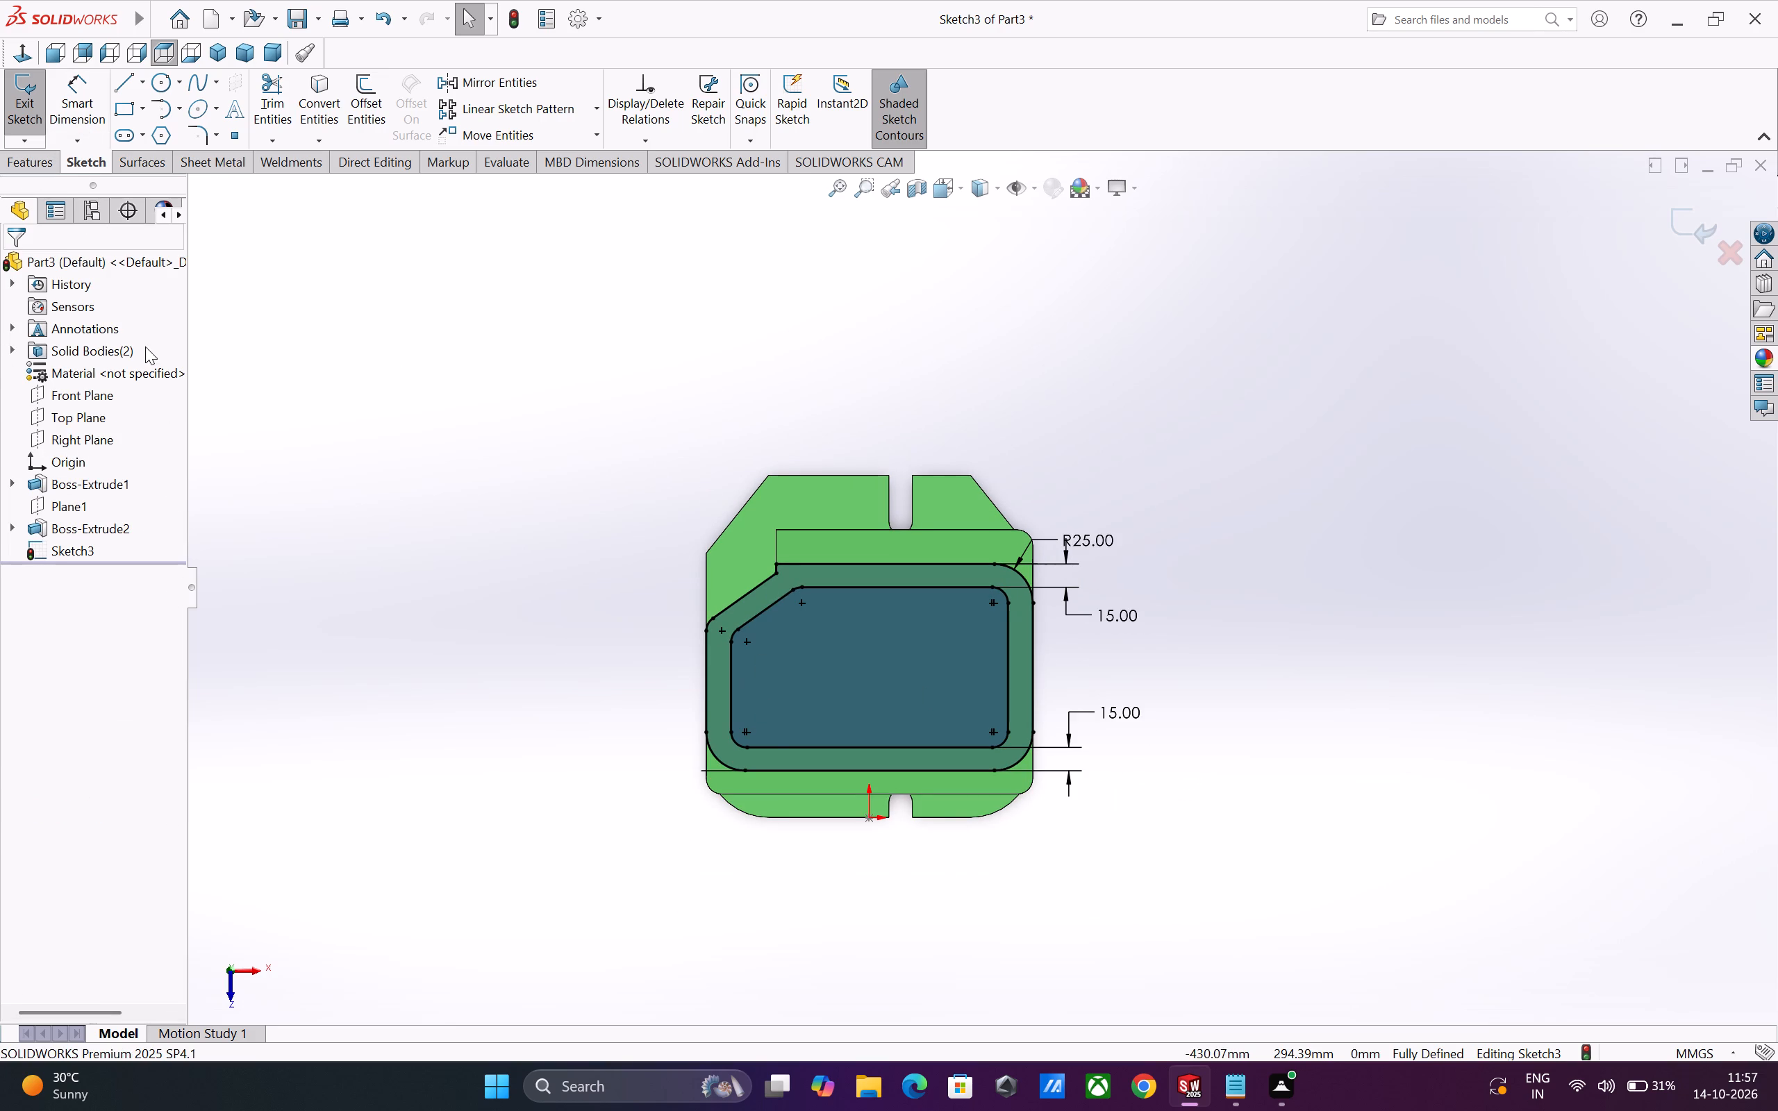
left_click(42, 169)
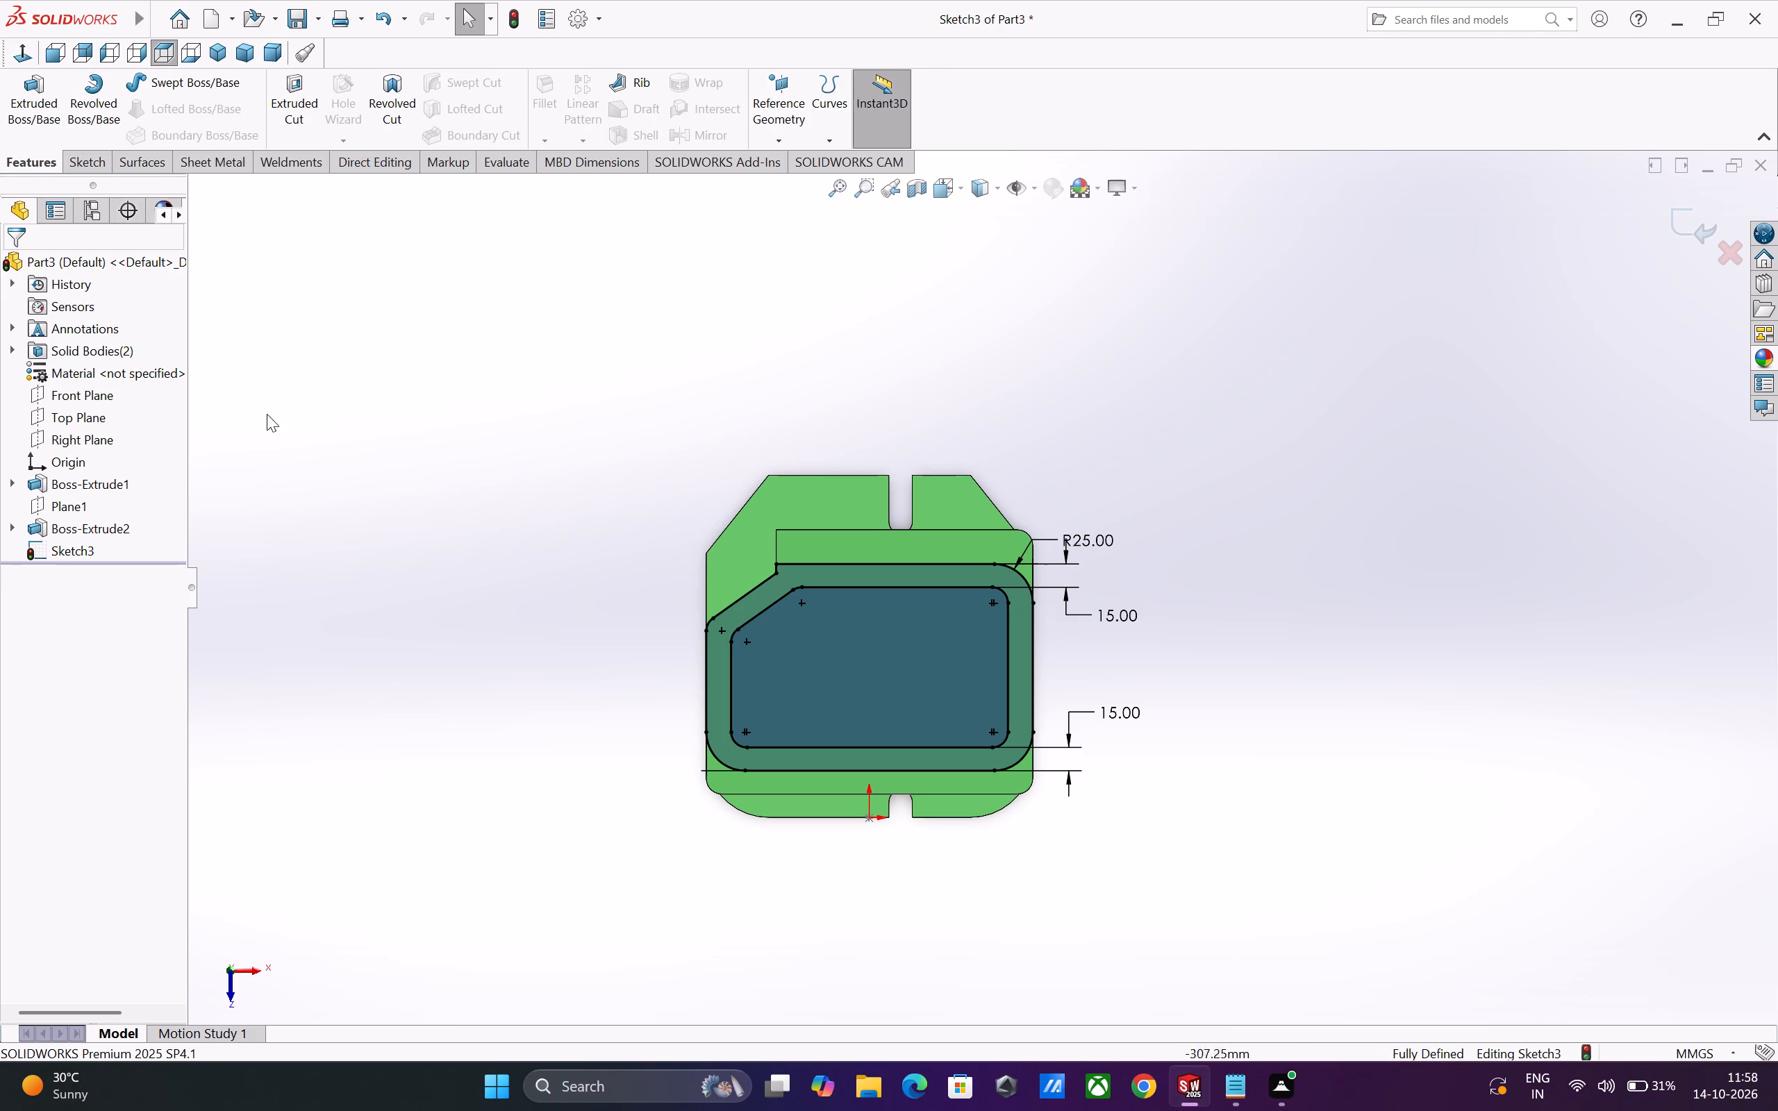
left_click(26, 113)
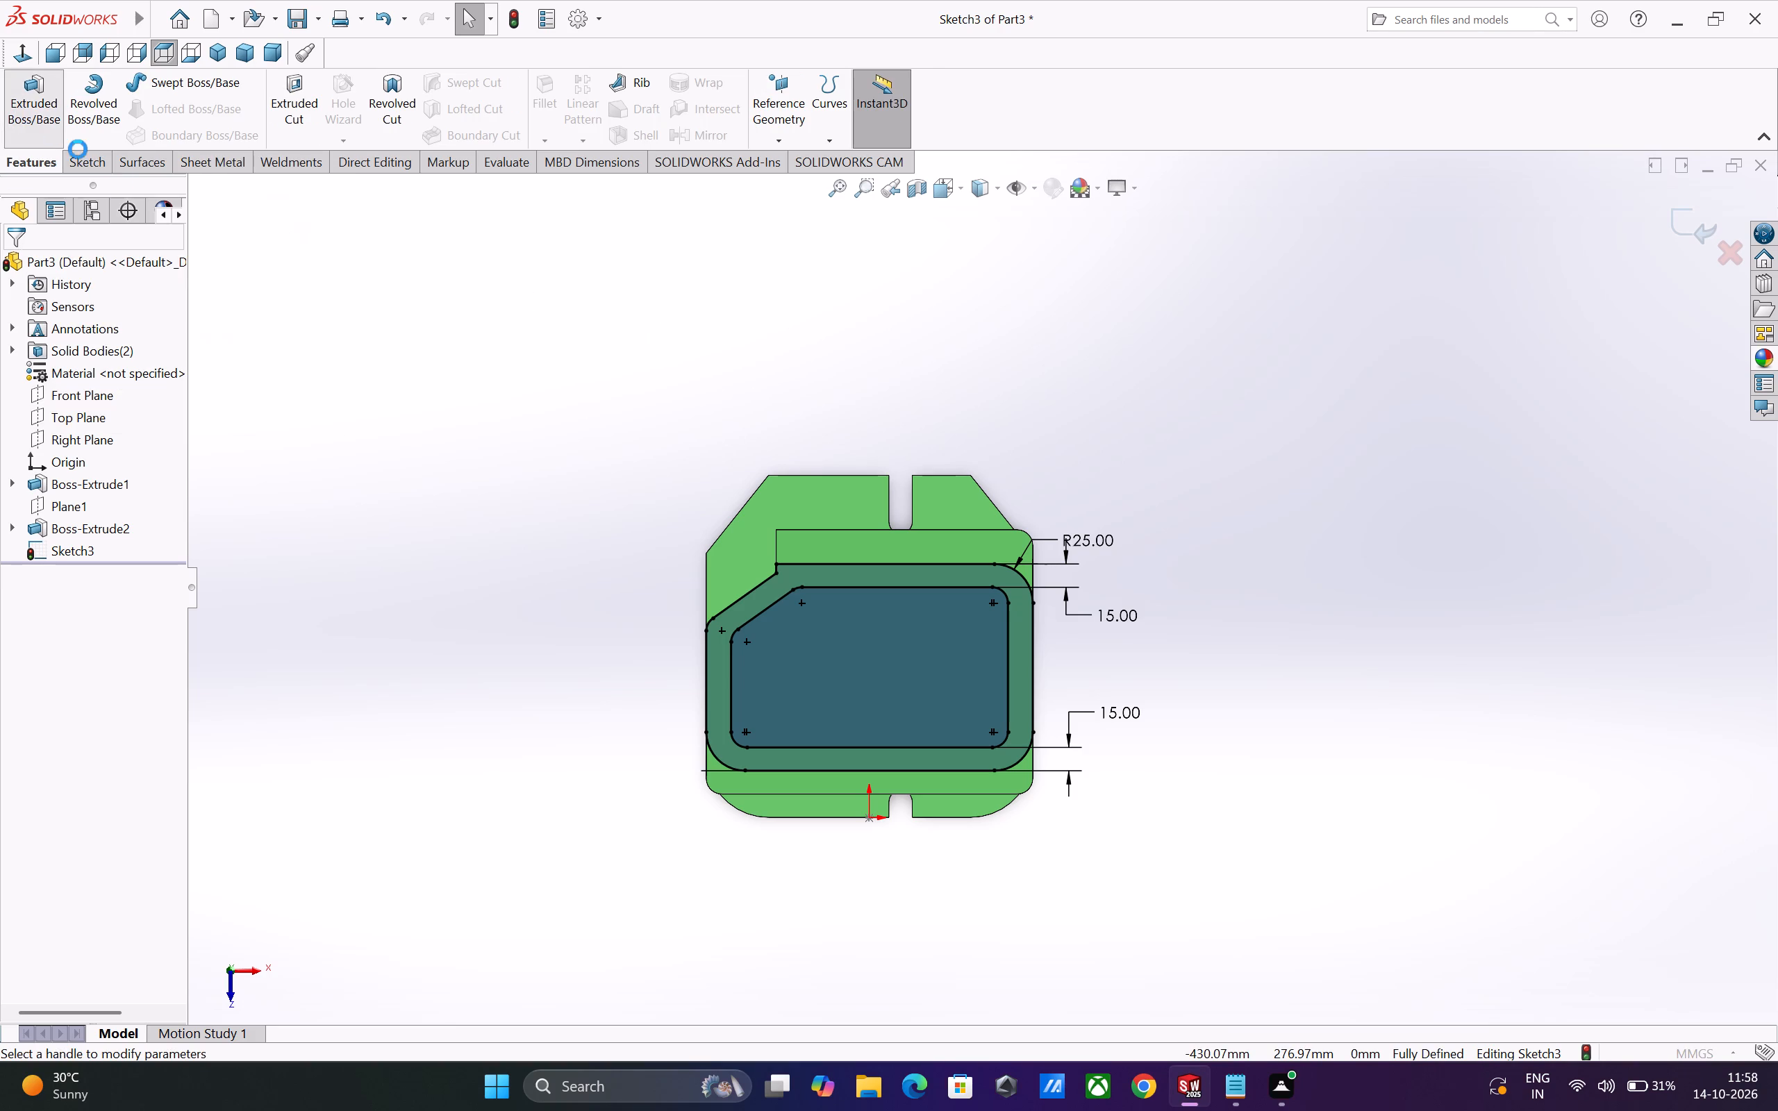
scroll(715, 512, "up", 2)
middle_click_drag(671, 469, 624, 353)
scroll(671, 469, "up", 1)
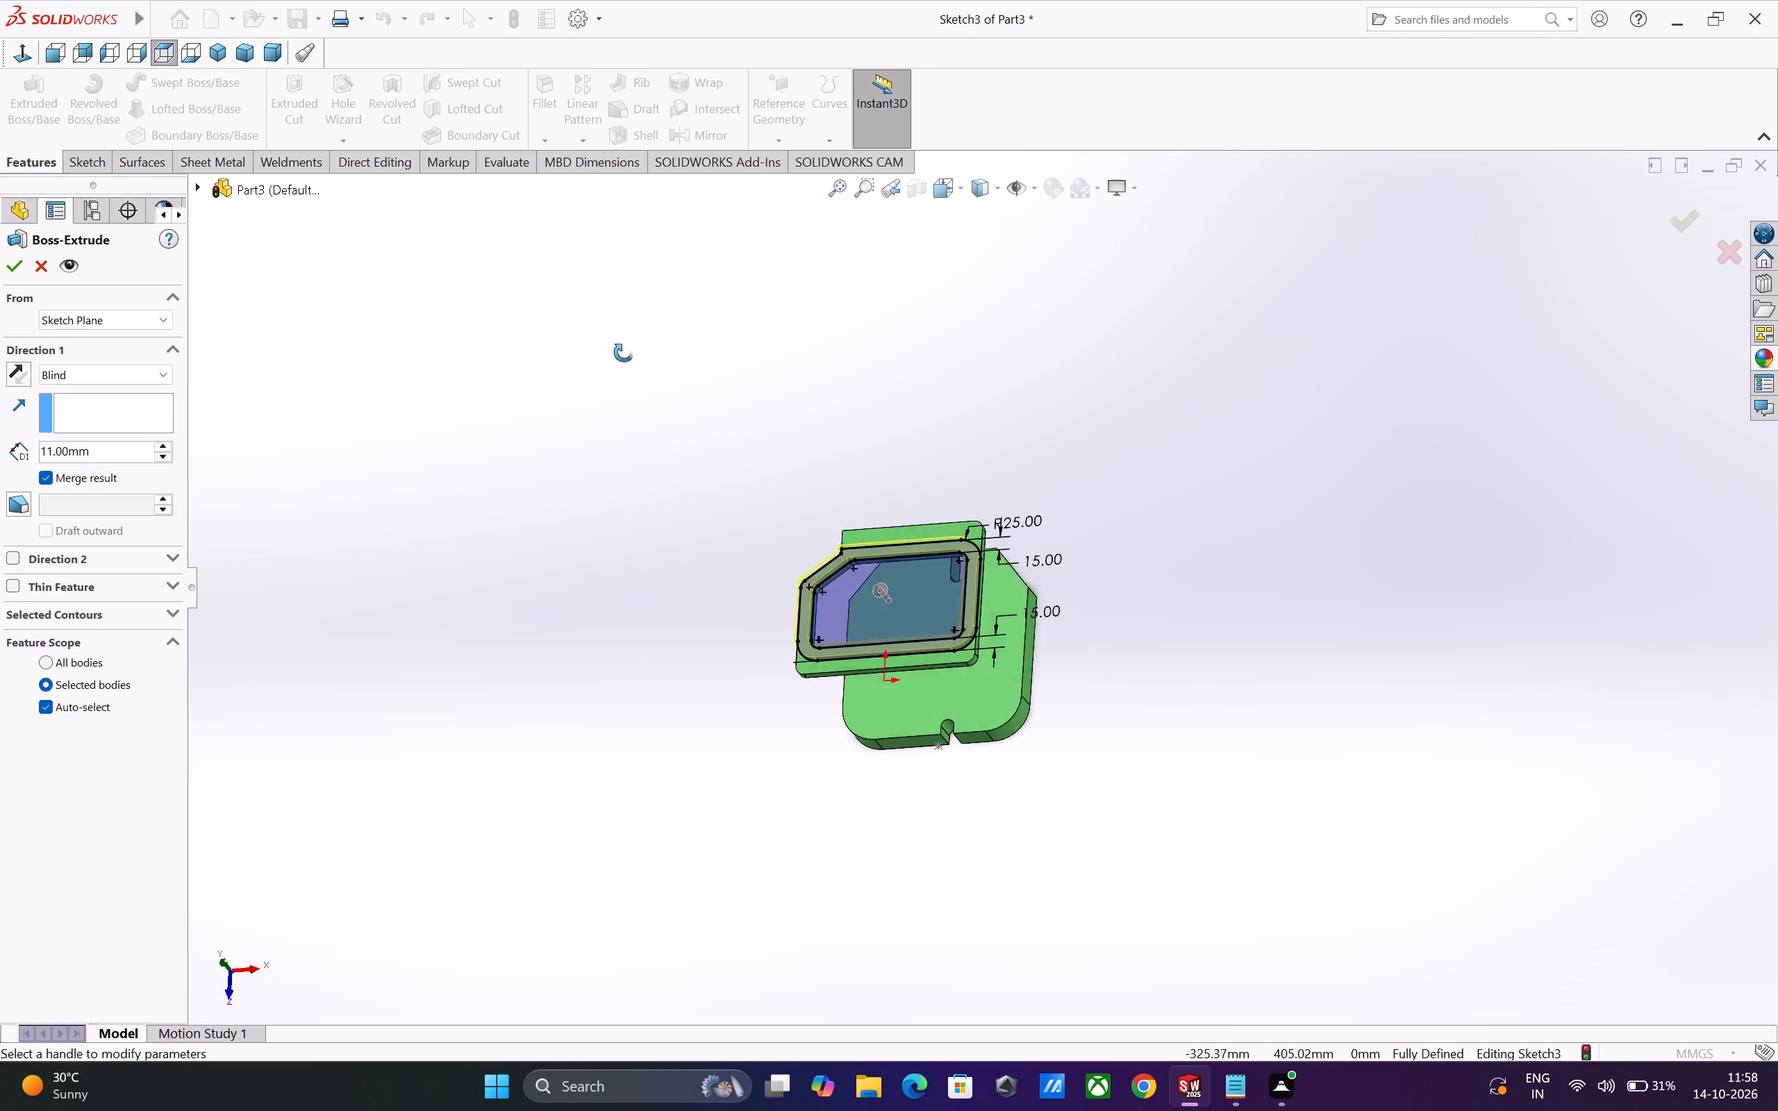
middle_click_drag(624, 353, 563, 242)
scroll(890, 437, "down", 3)
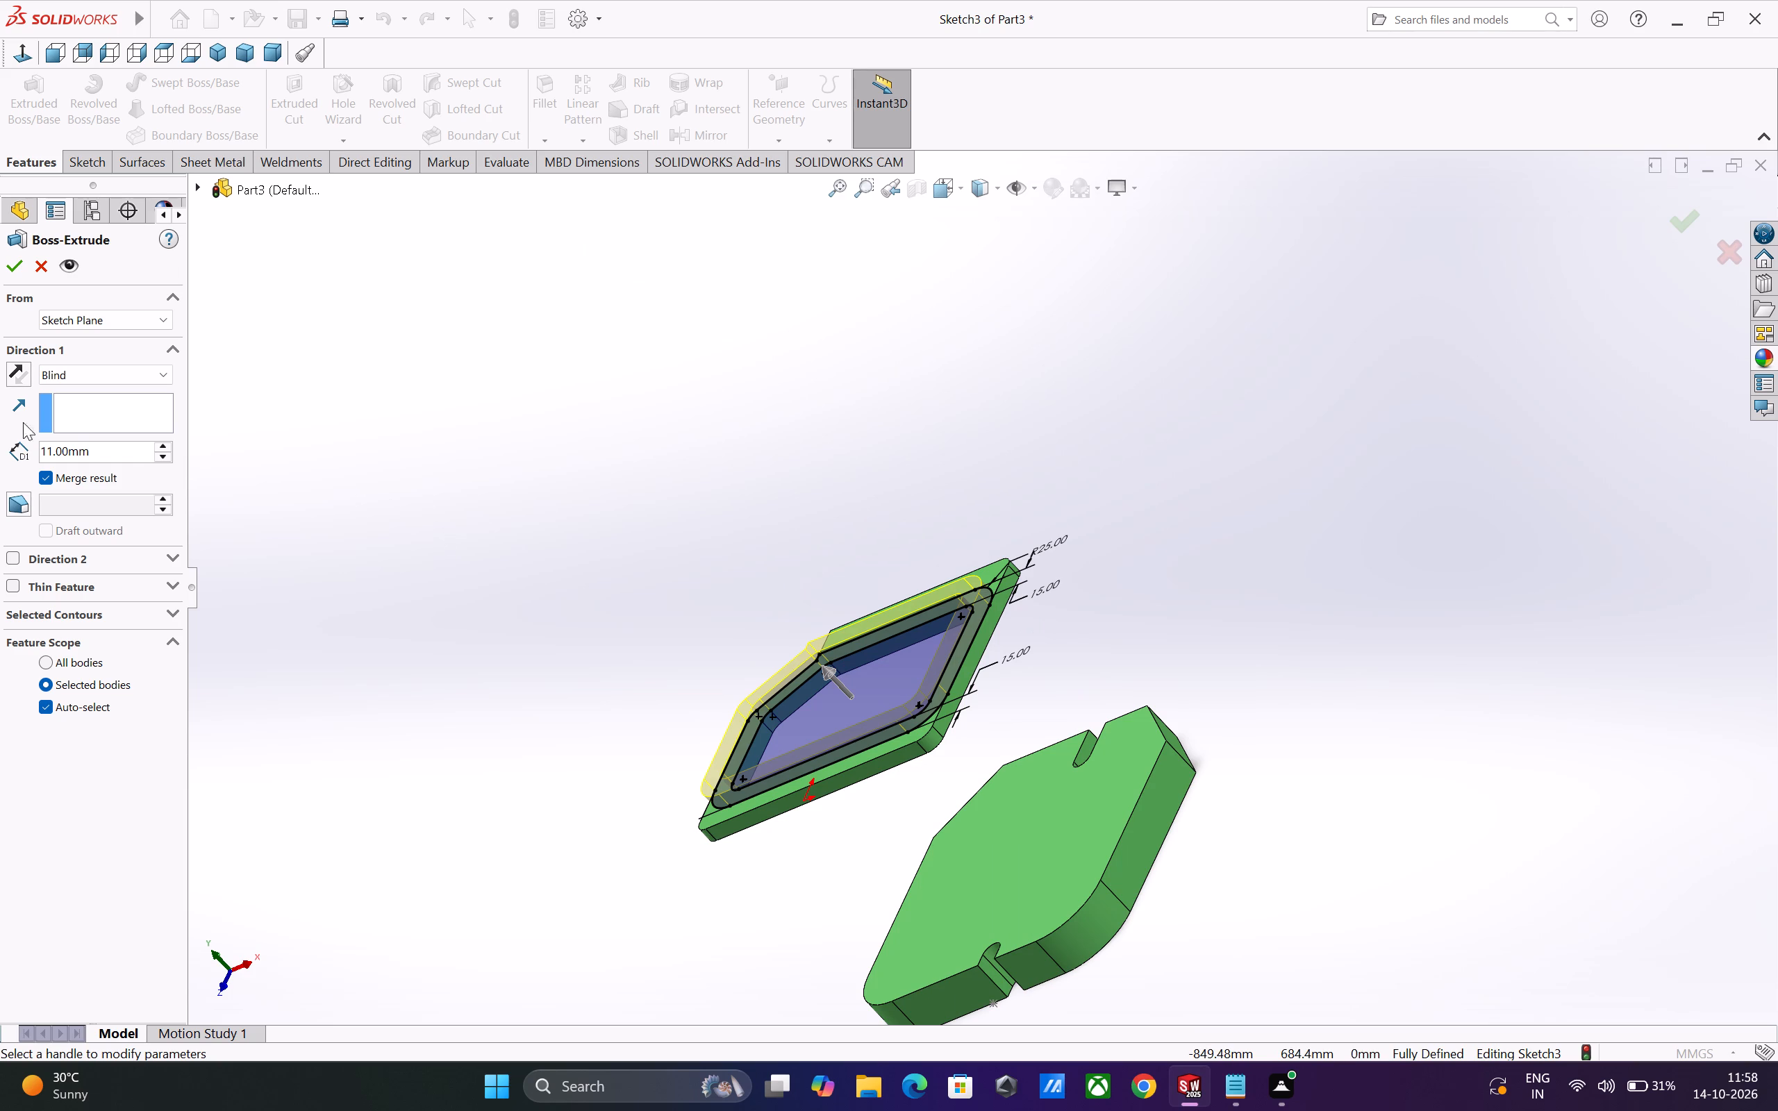
left_click(86, 370)
left_click(107, 440)
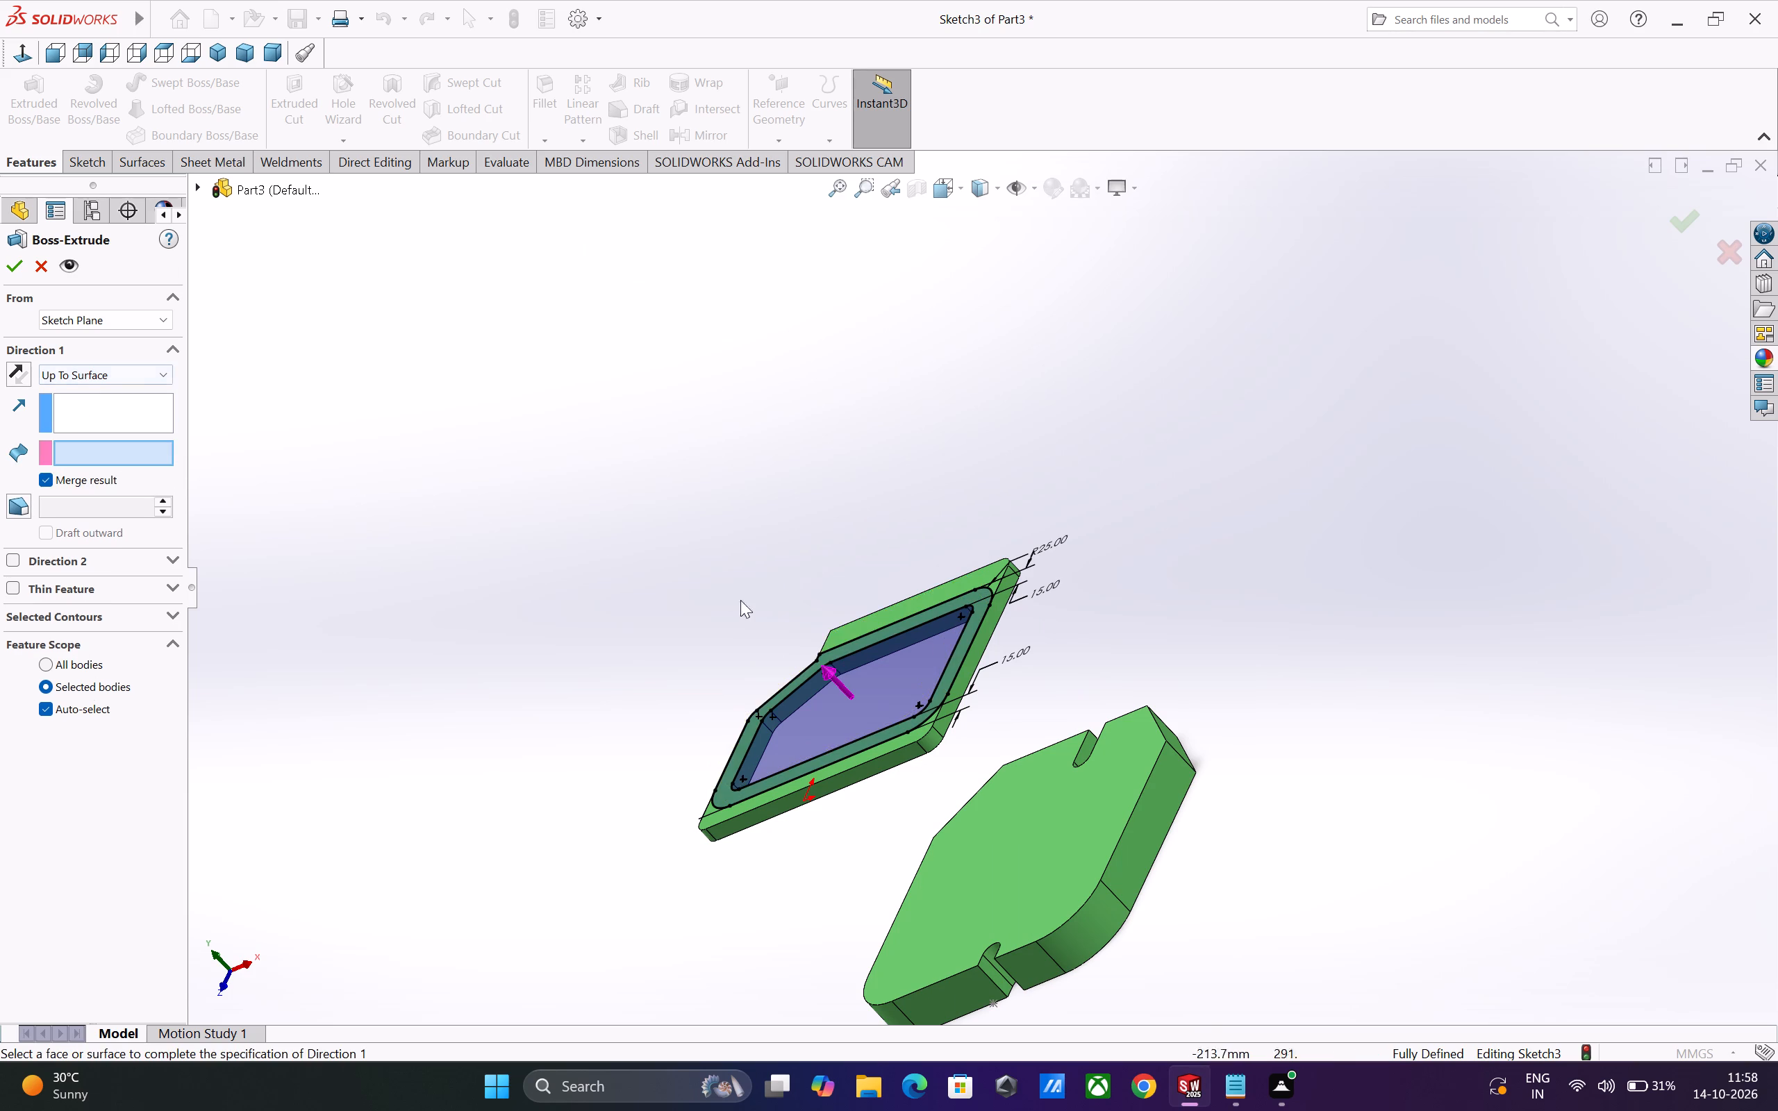
left_click(995, 855)
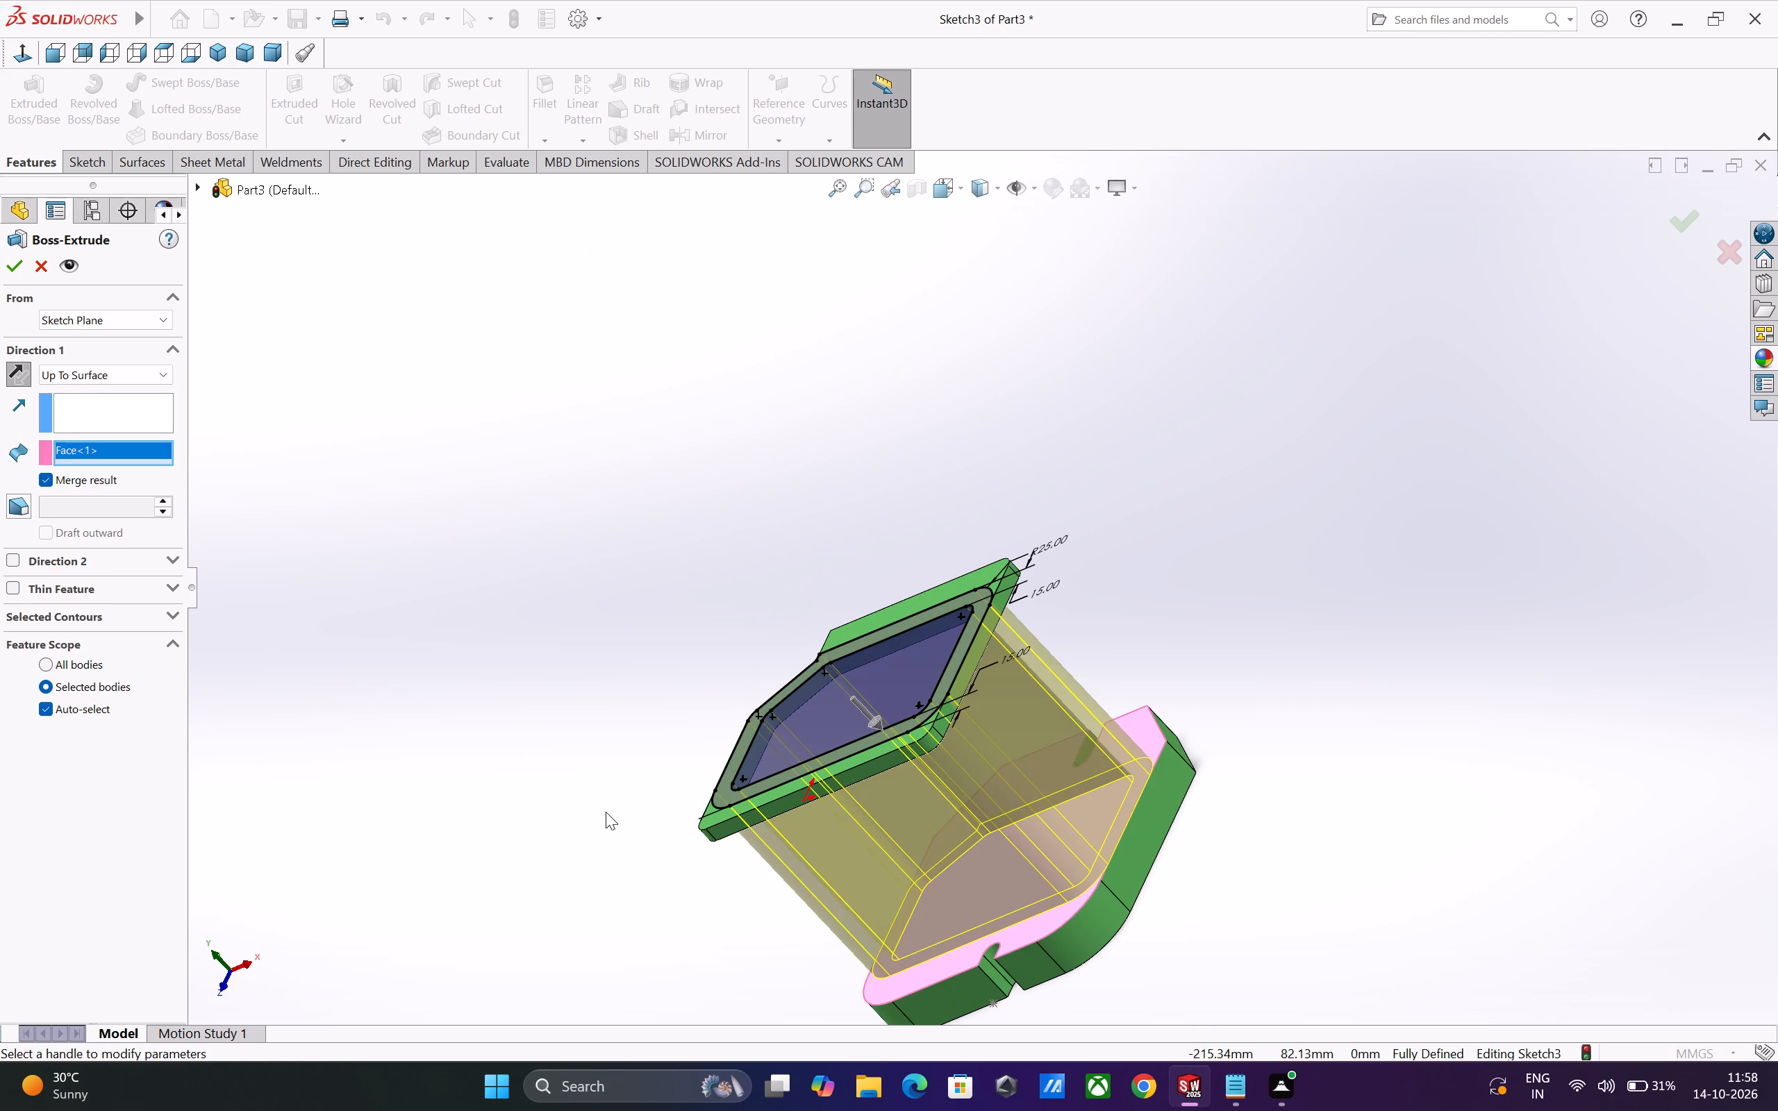
middle_click_drag(606, 695, 717, 721)
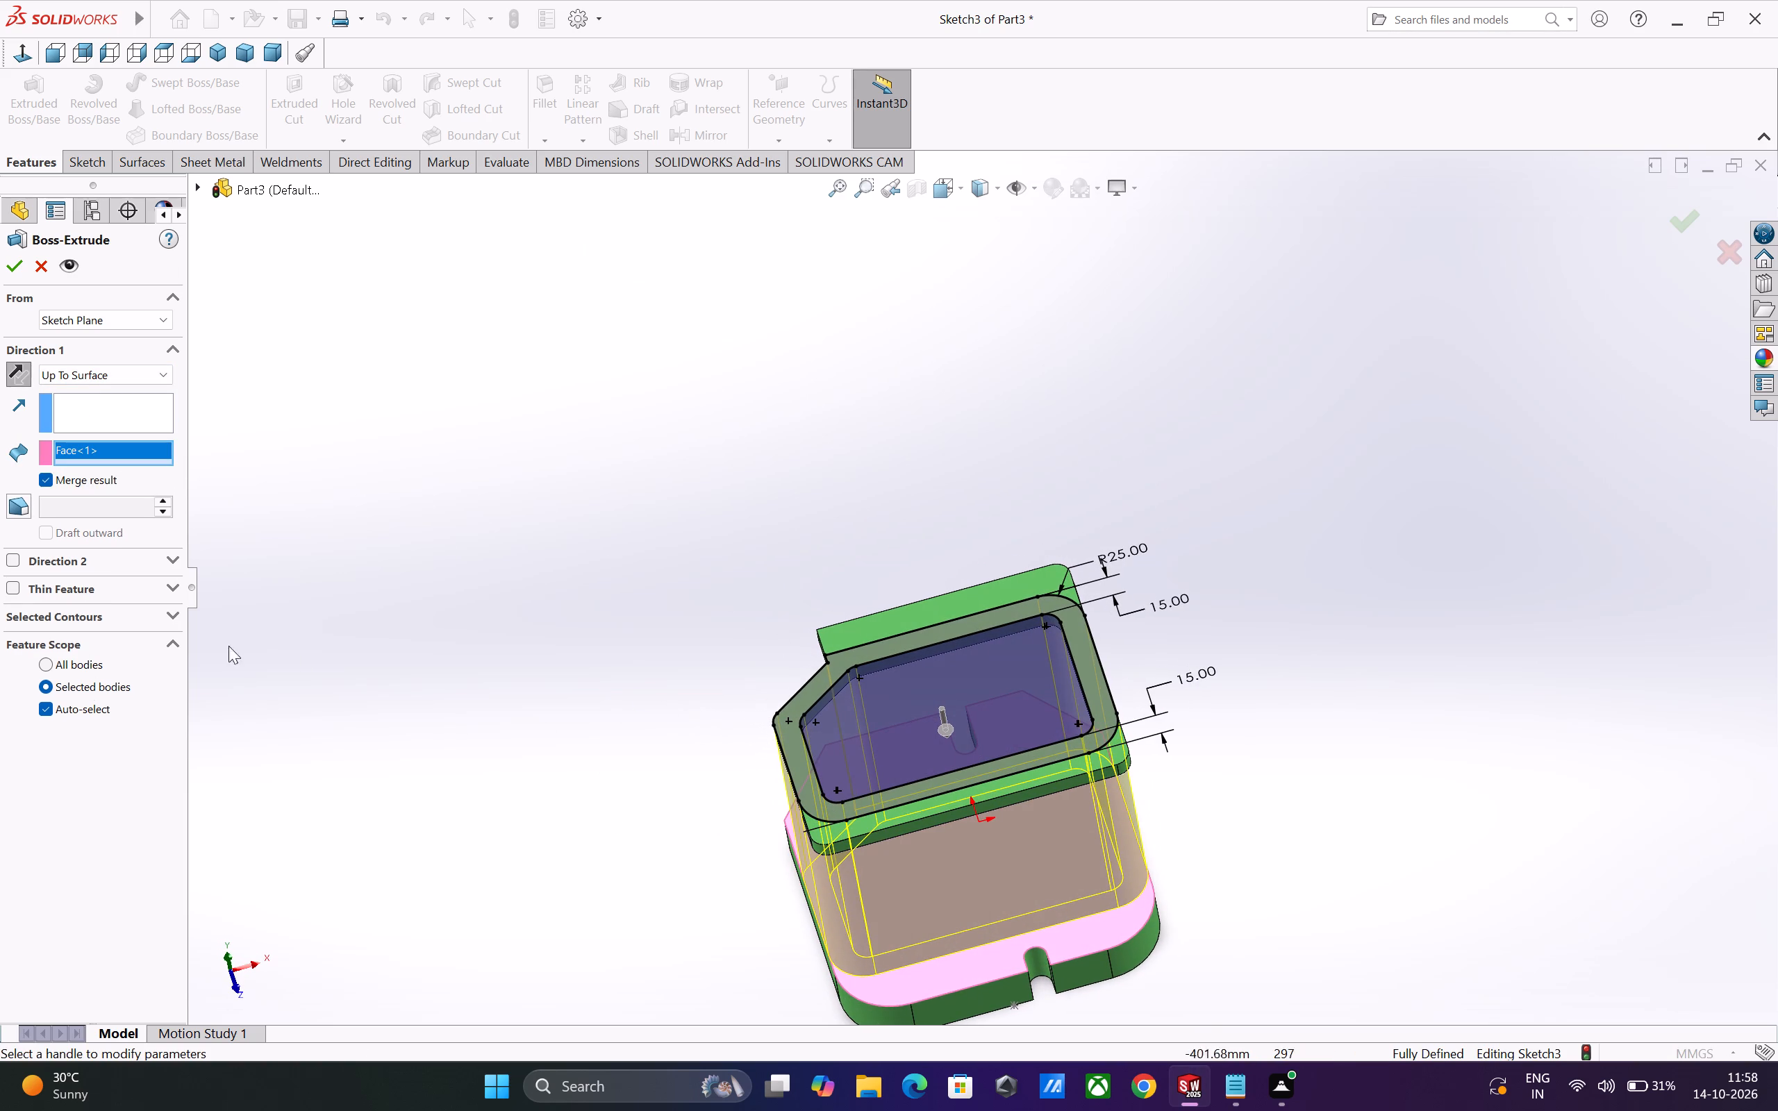
left_click(15, 263)
left_click(629, 524)
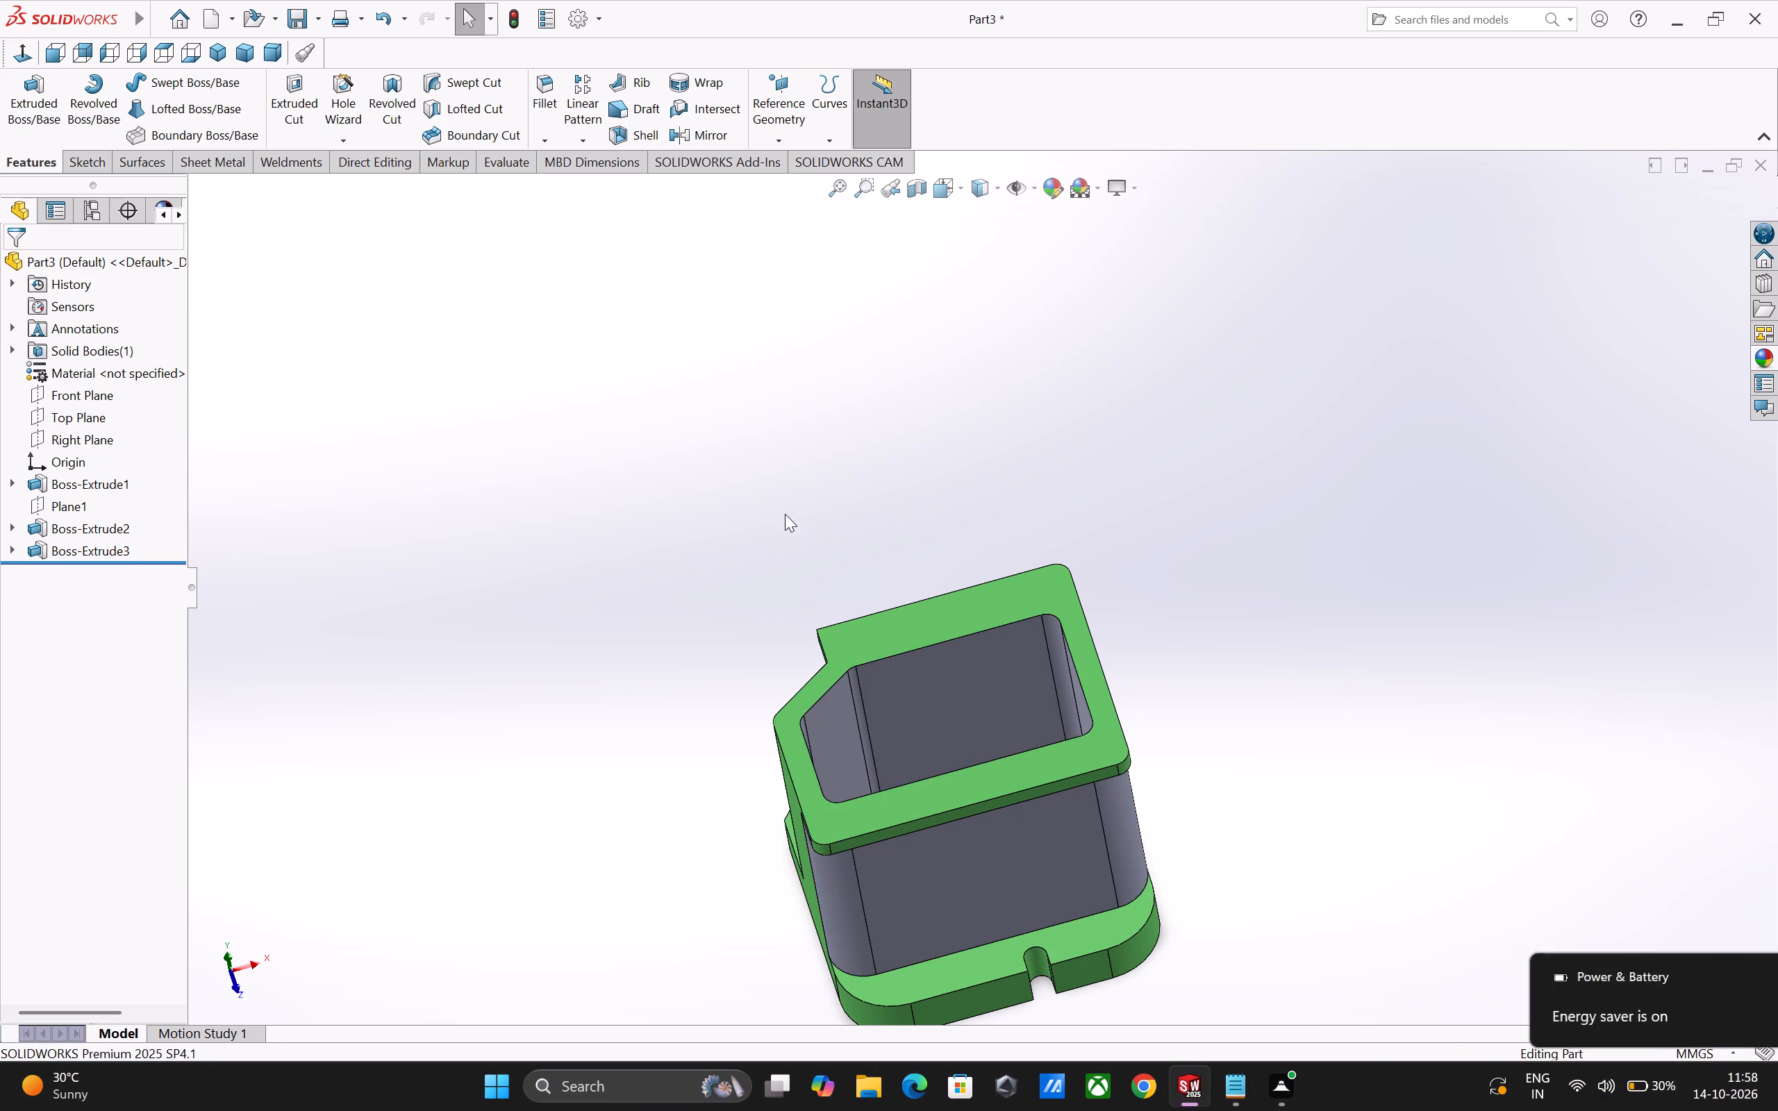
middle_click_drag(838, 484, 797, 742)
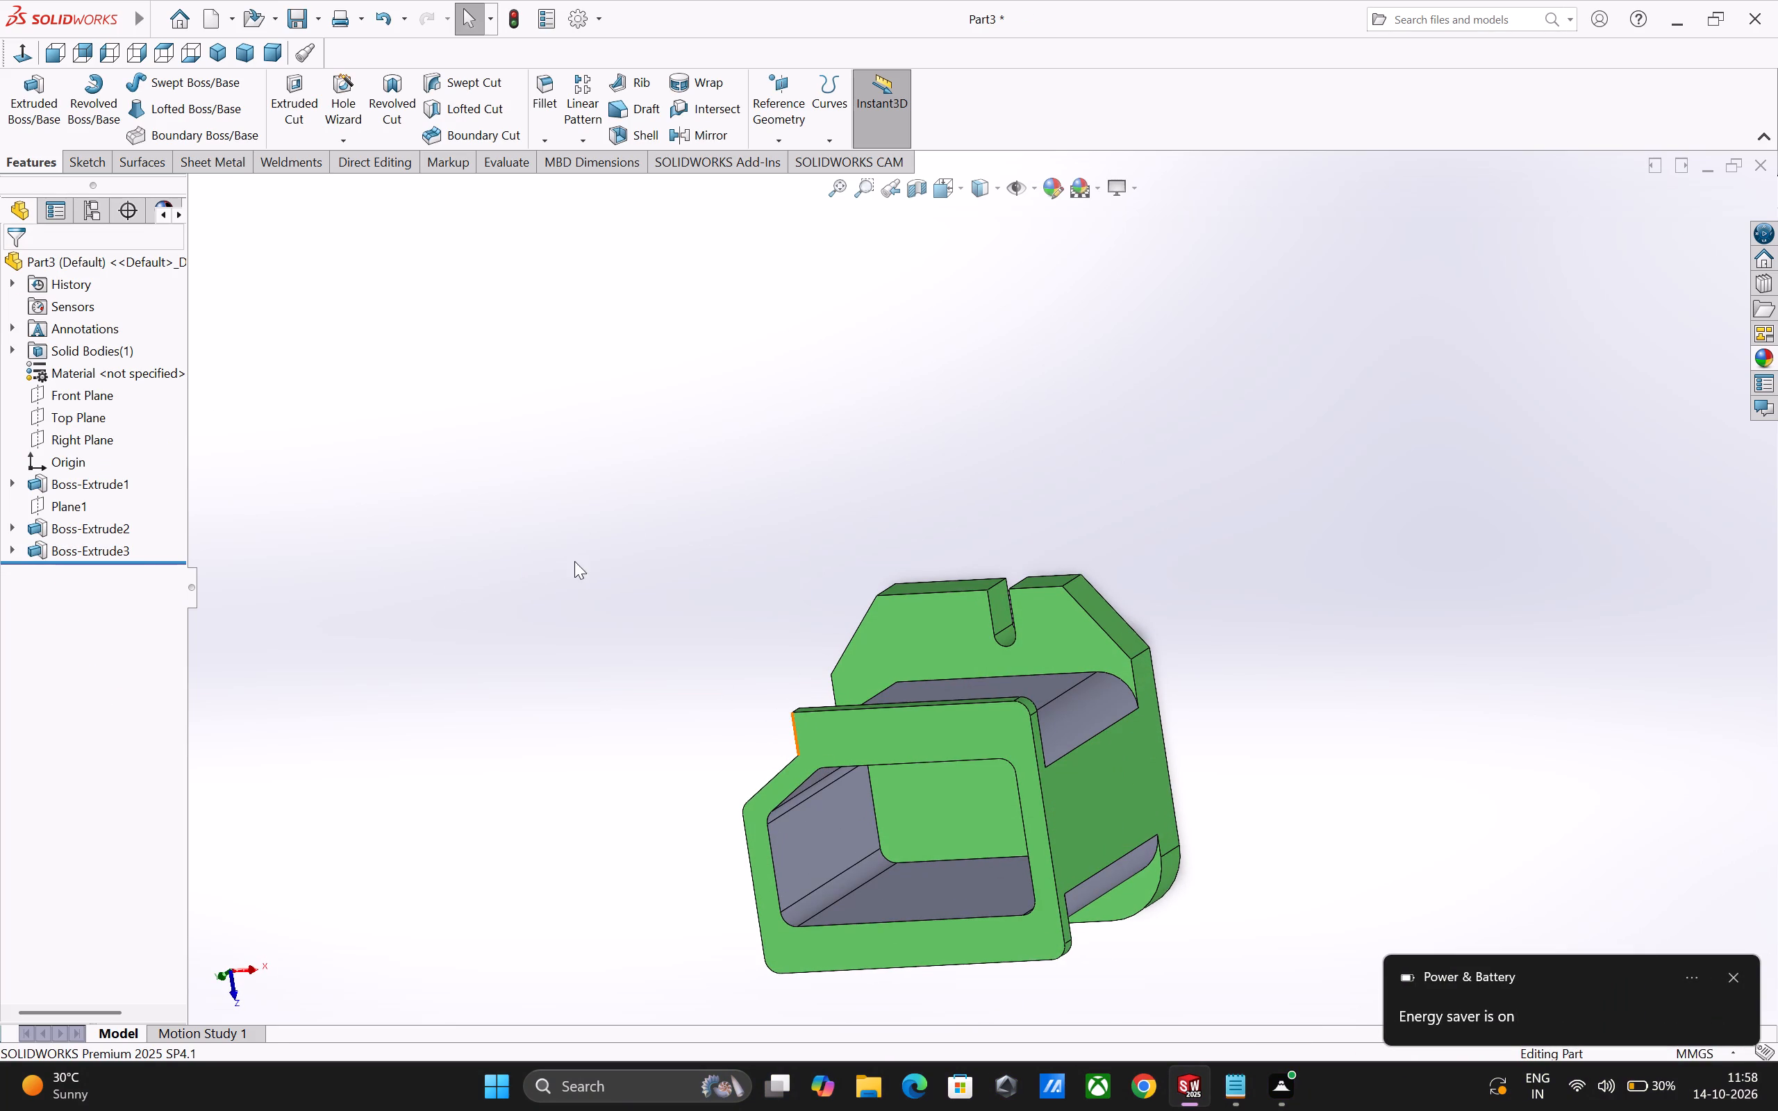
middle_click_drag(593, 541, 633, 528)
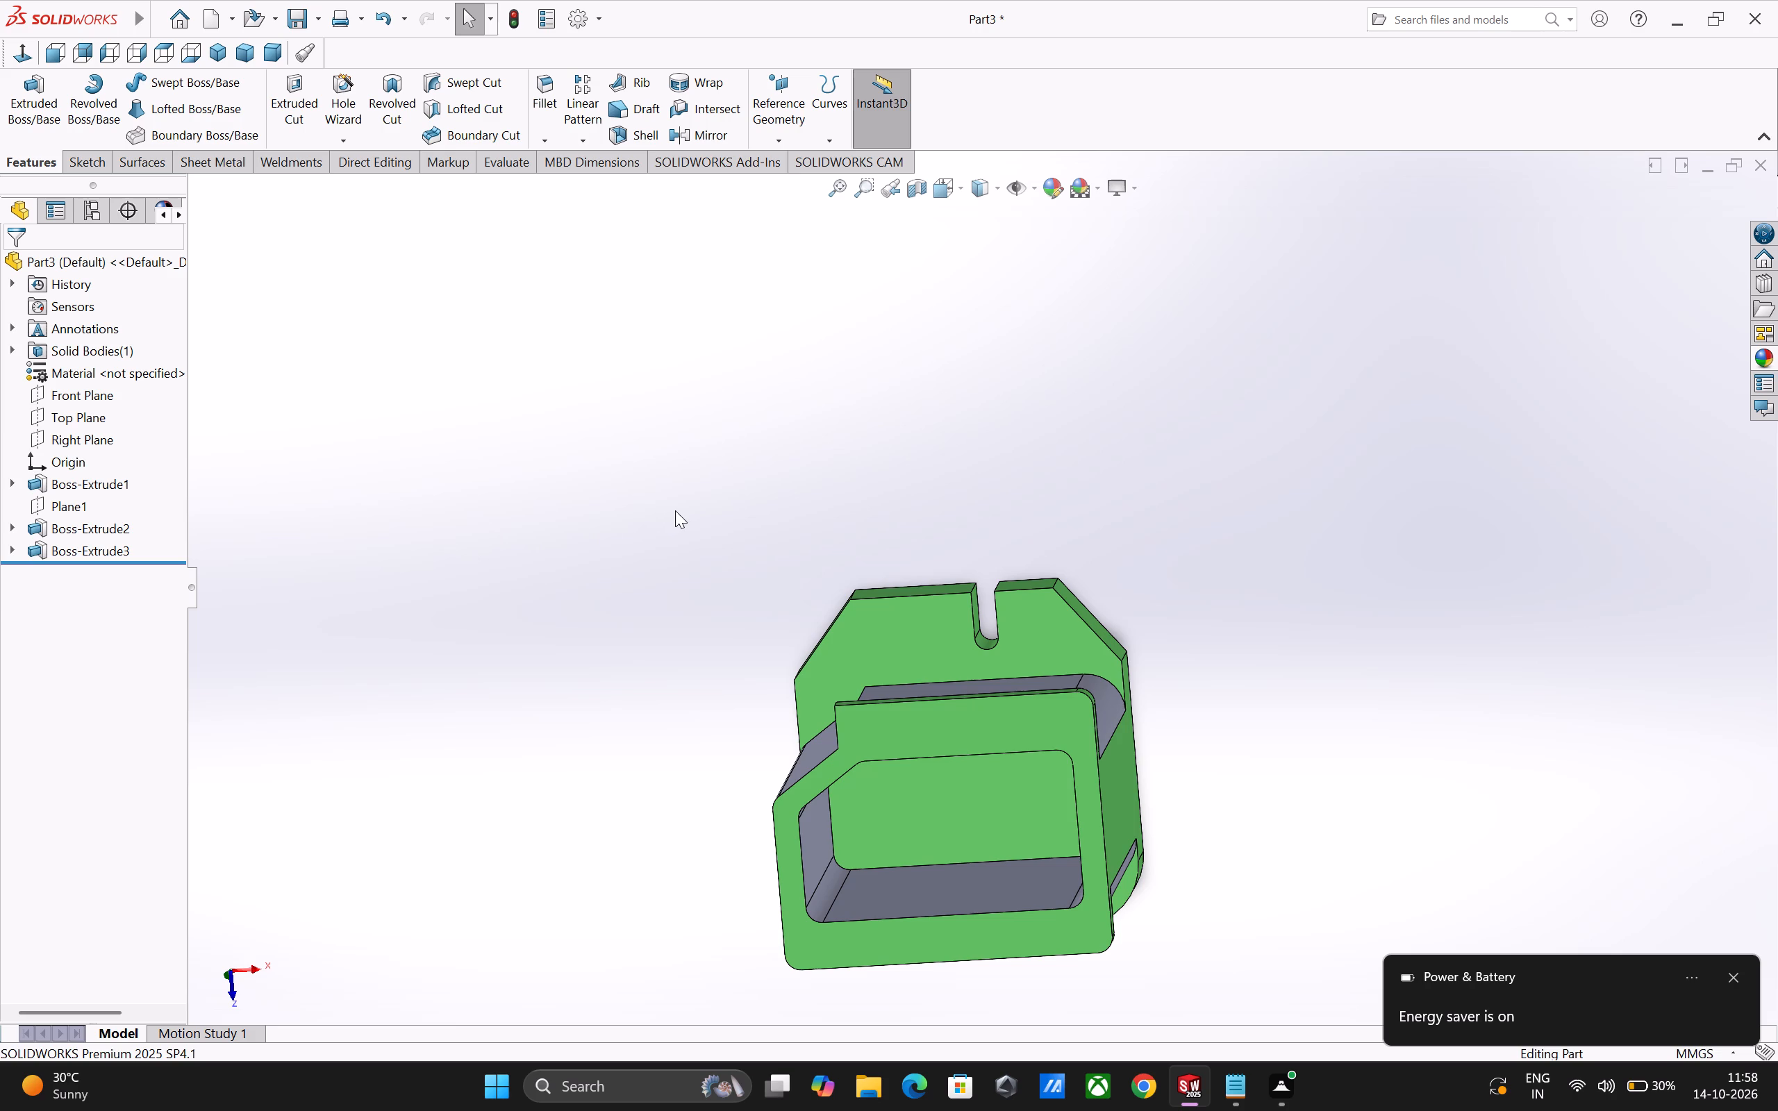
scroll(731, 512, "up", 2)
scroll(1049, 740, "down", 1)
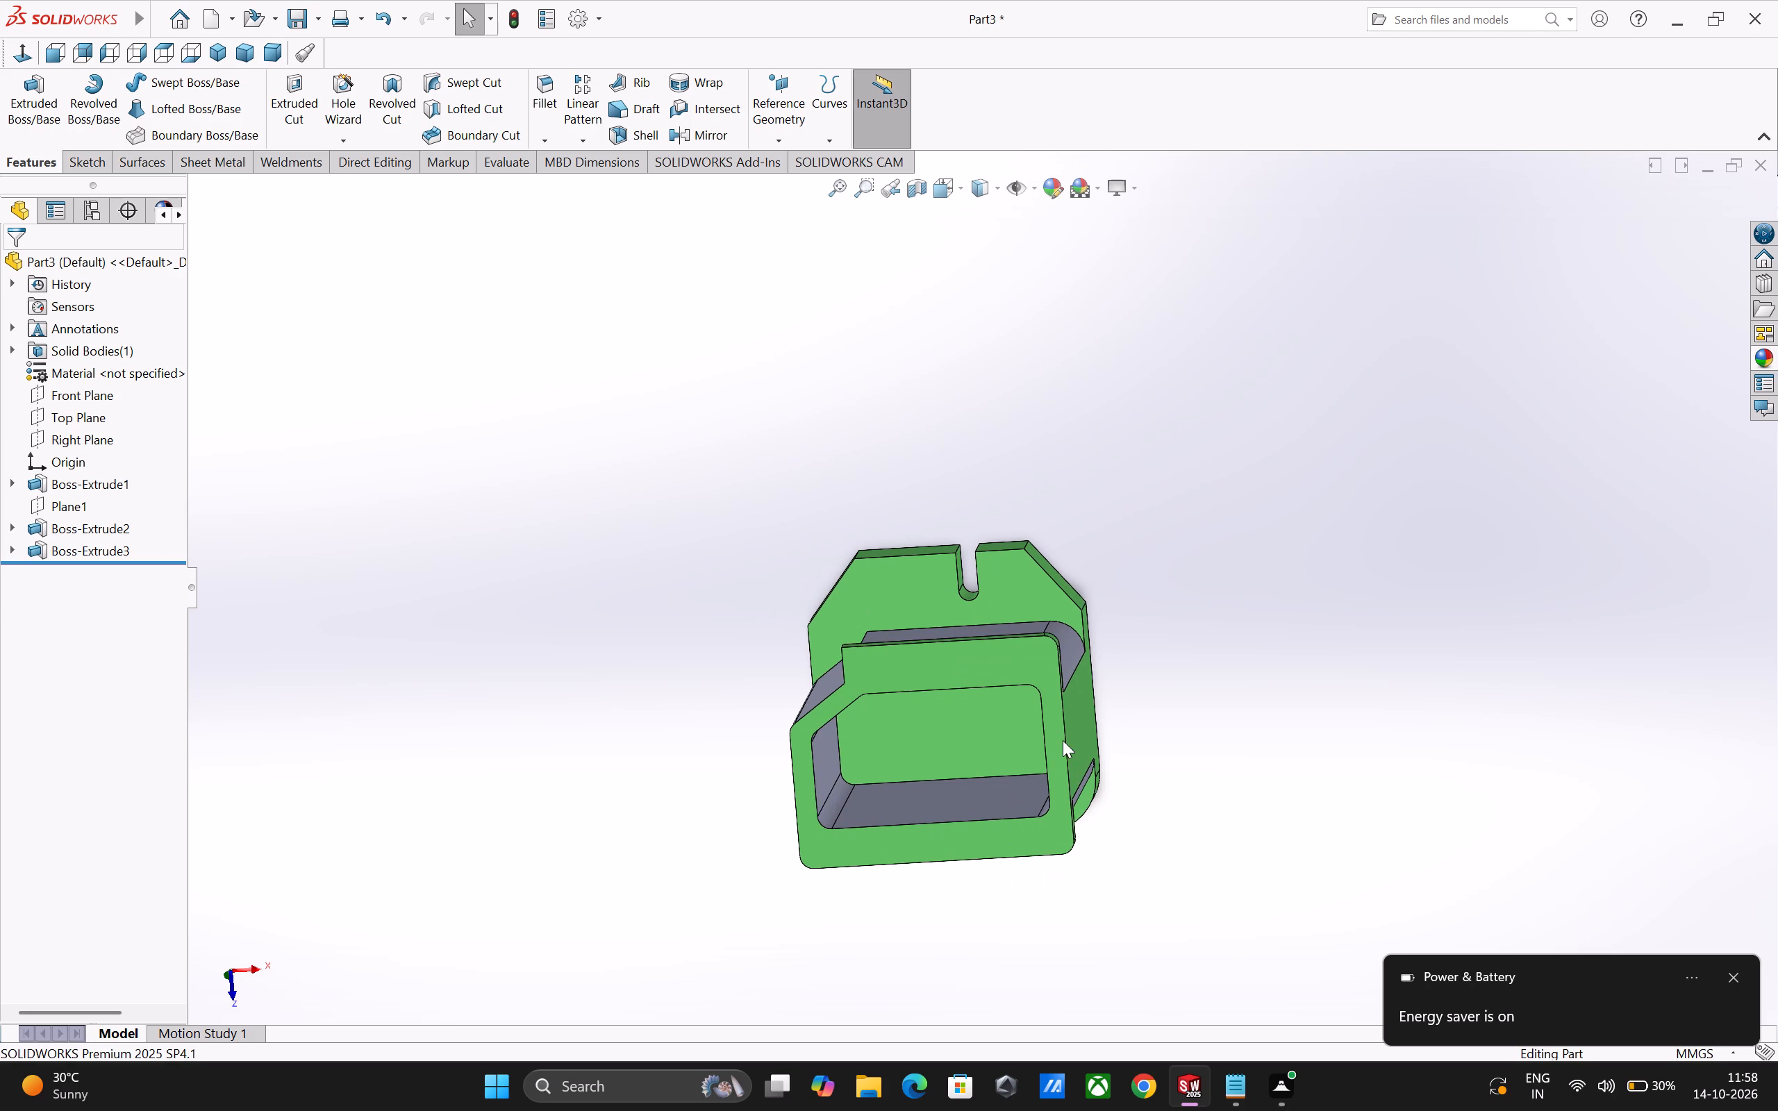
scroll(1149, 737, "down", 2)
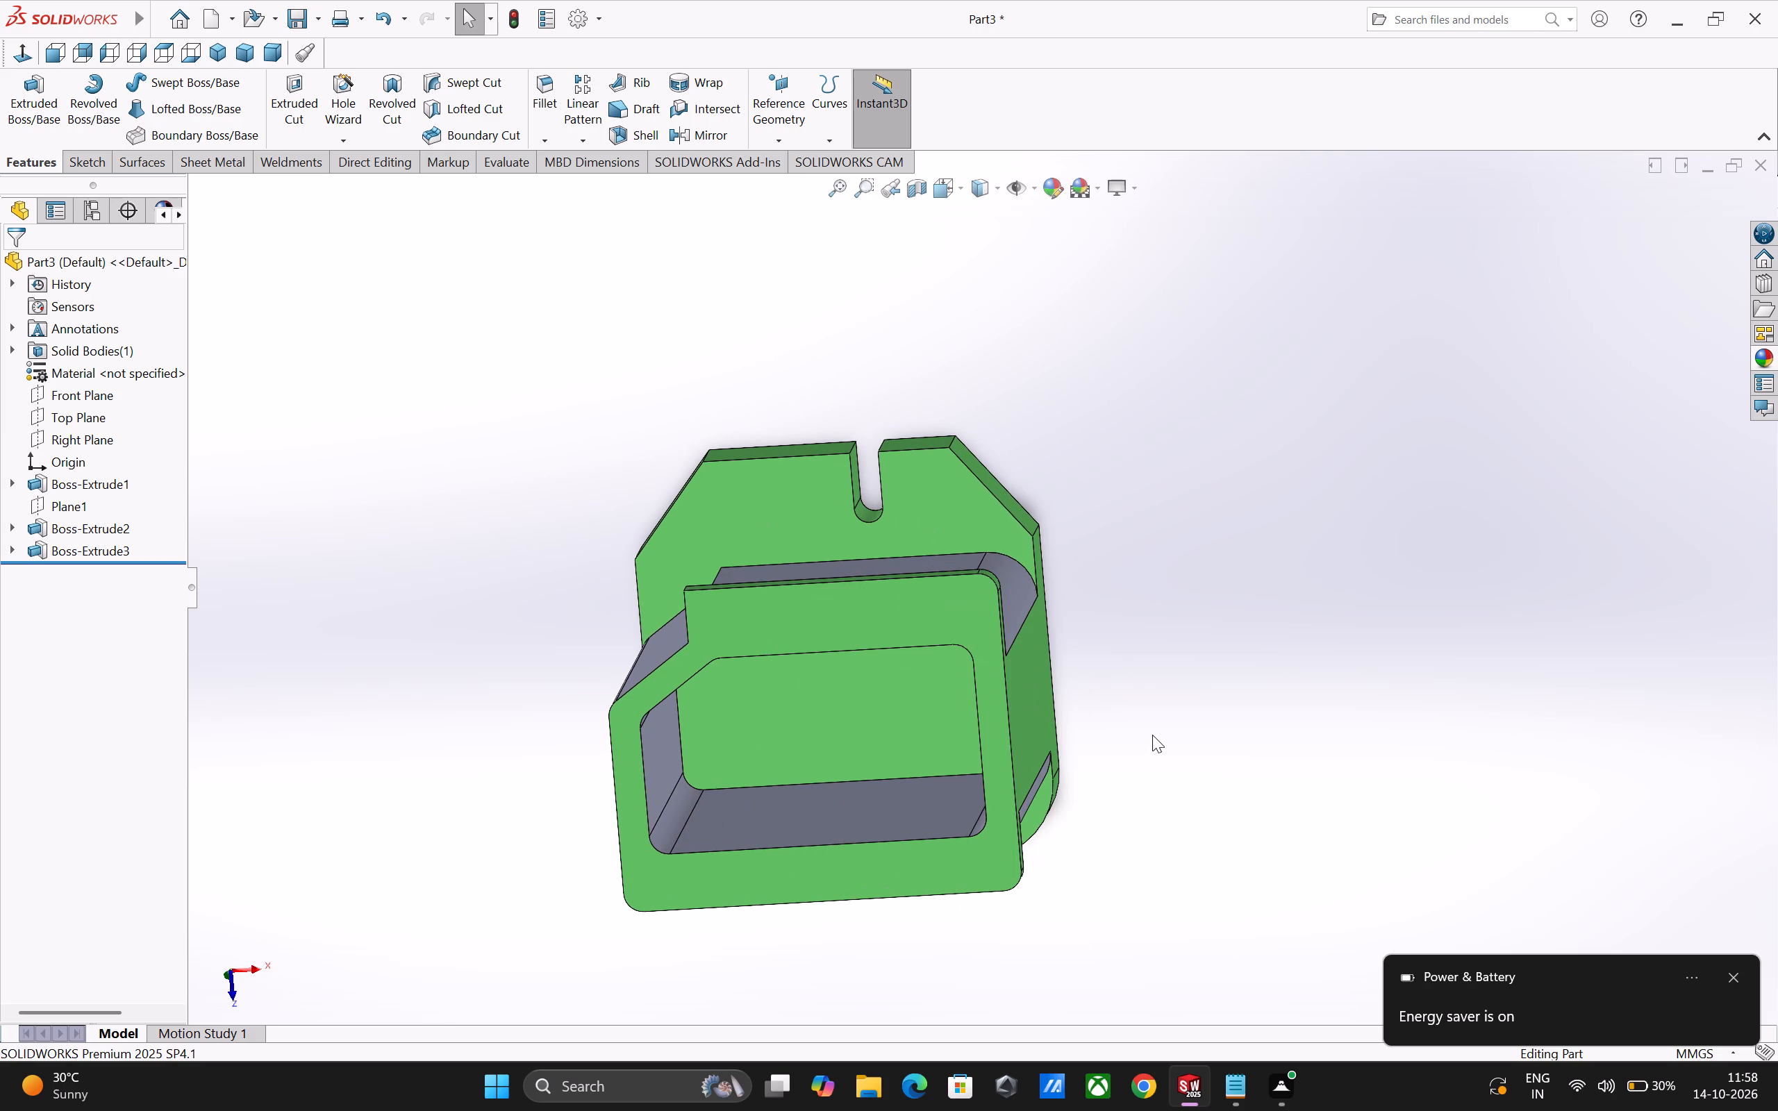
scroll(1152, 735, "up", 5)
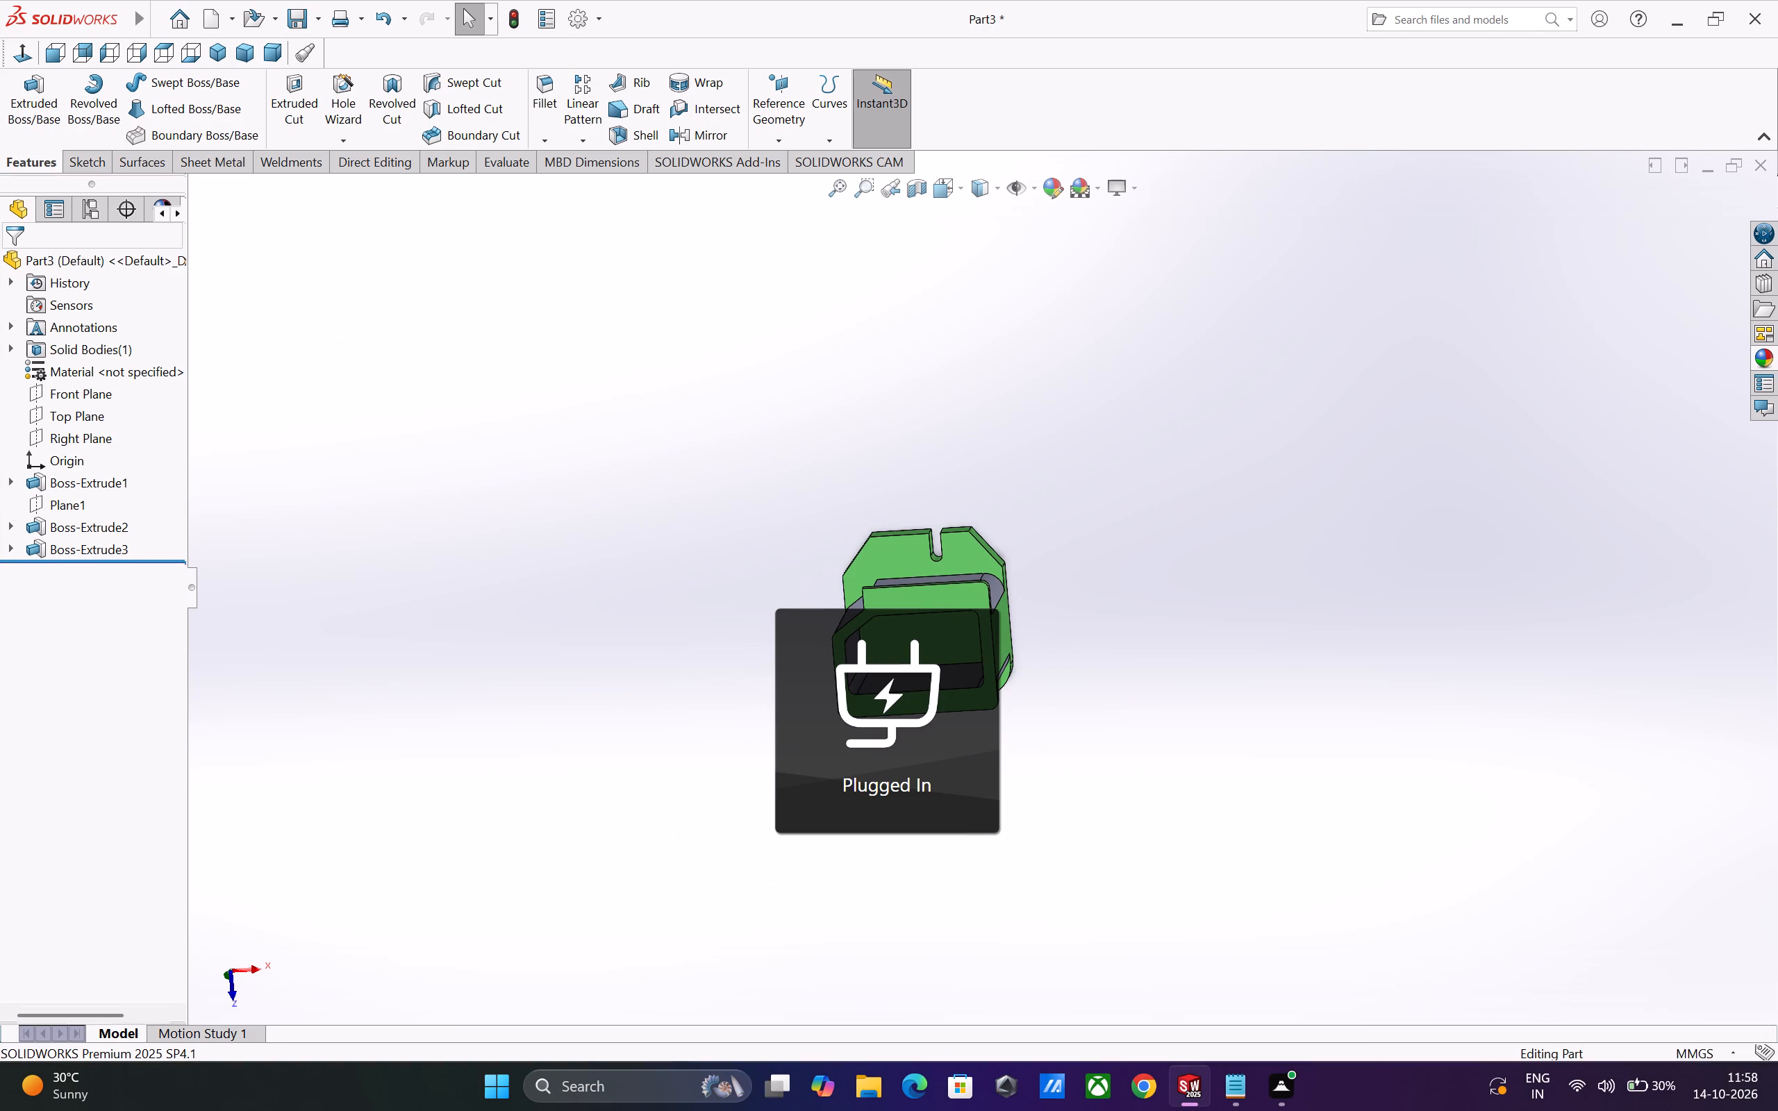
Start a sketch on the slotted plate's face inside the ring and convert that face's outline into sketch entities.
scroll(872, 676, "up", 2)
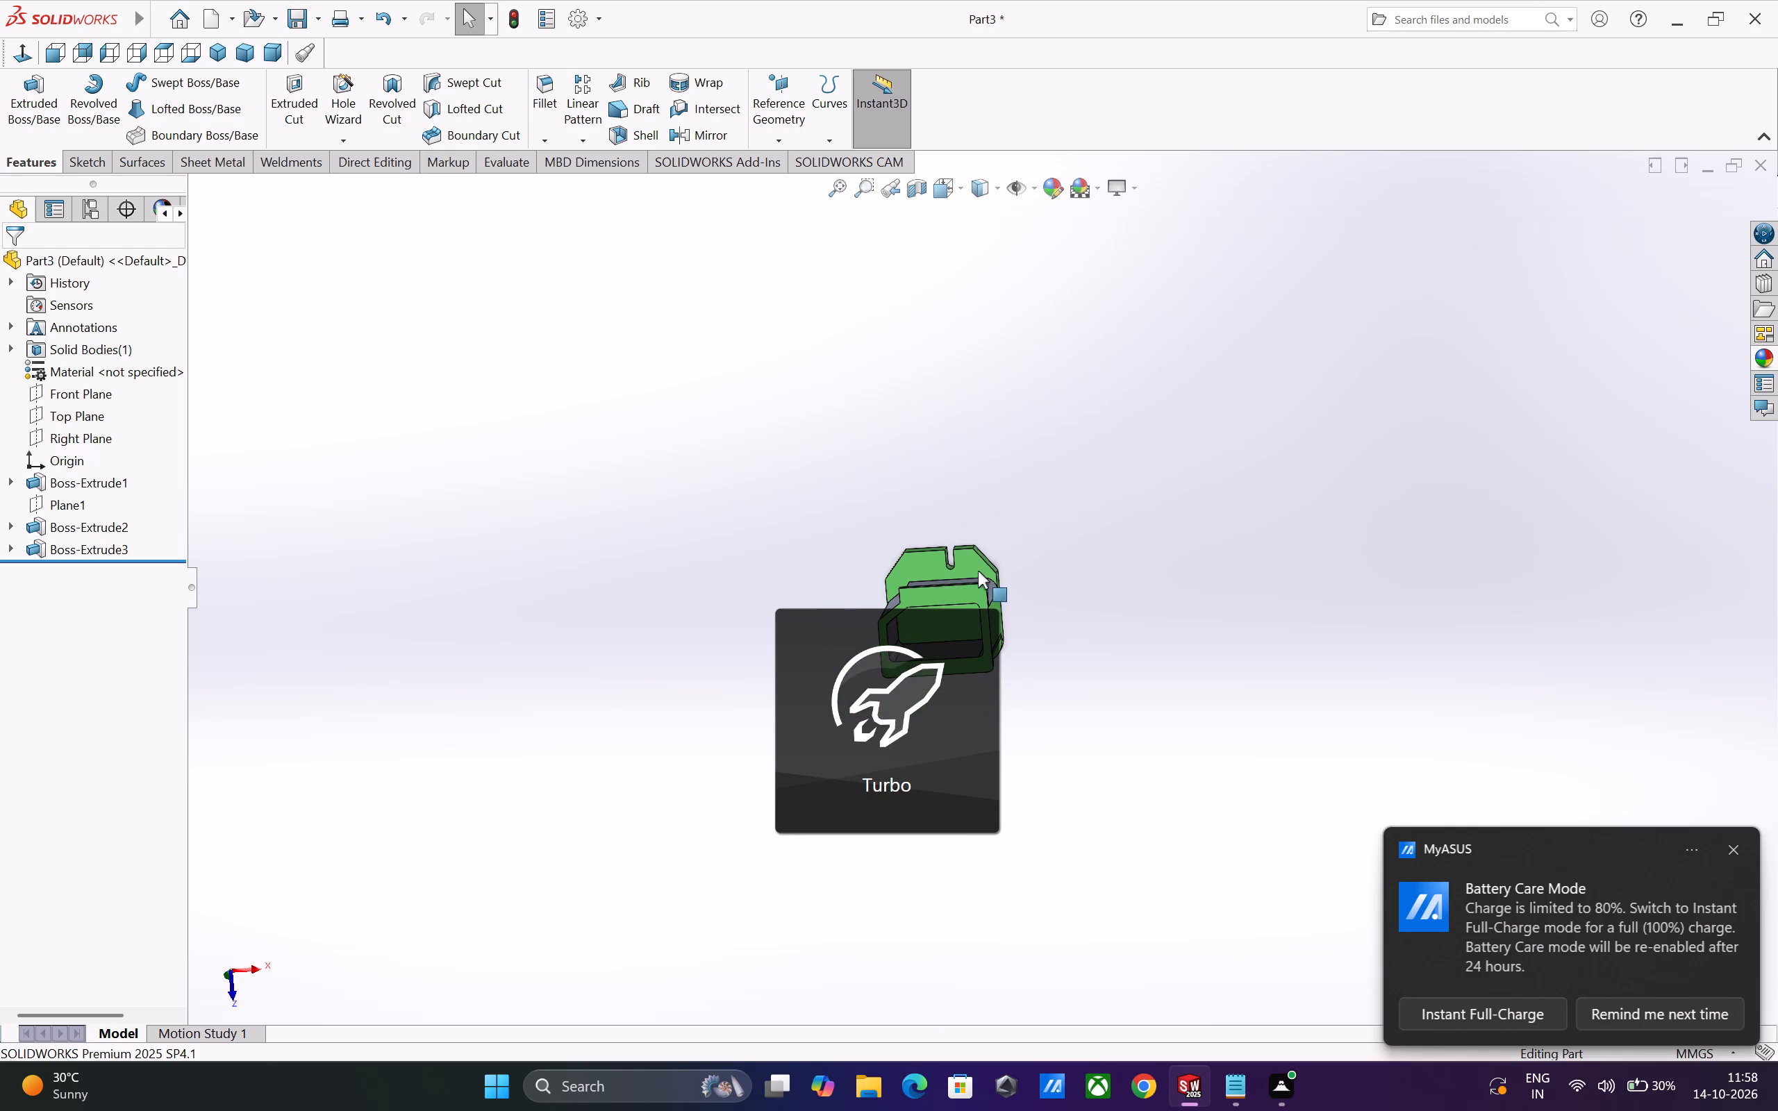
scroll(995, 558, "down", 4)
scroll(935, 683, "down", 1)
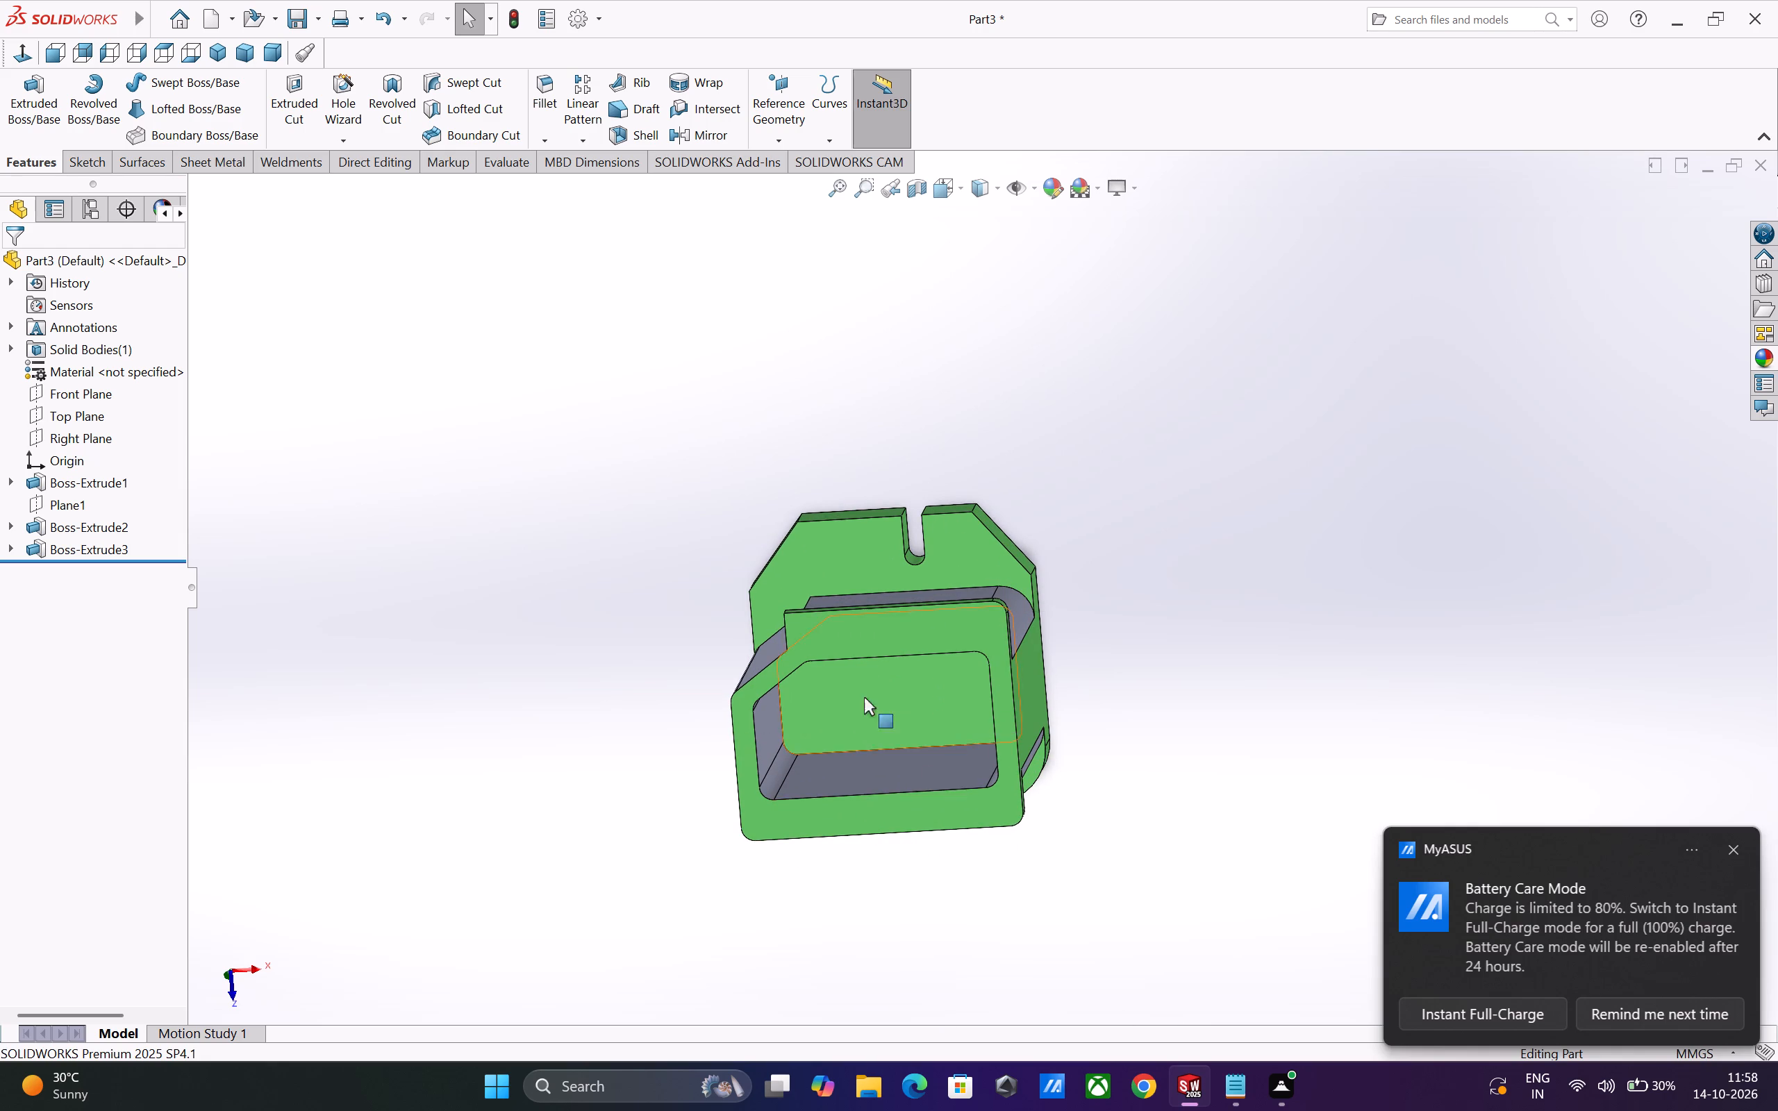
scroll(988, 700, "up", 2)
scroll(1005, 691, "down", 1)
middle_click_drag(1022, 710, 981, 435)
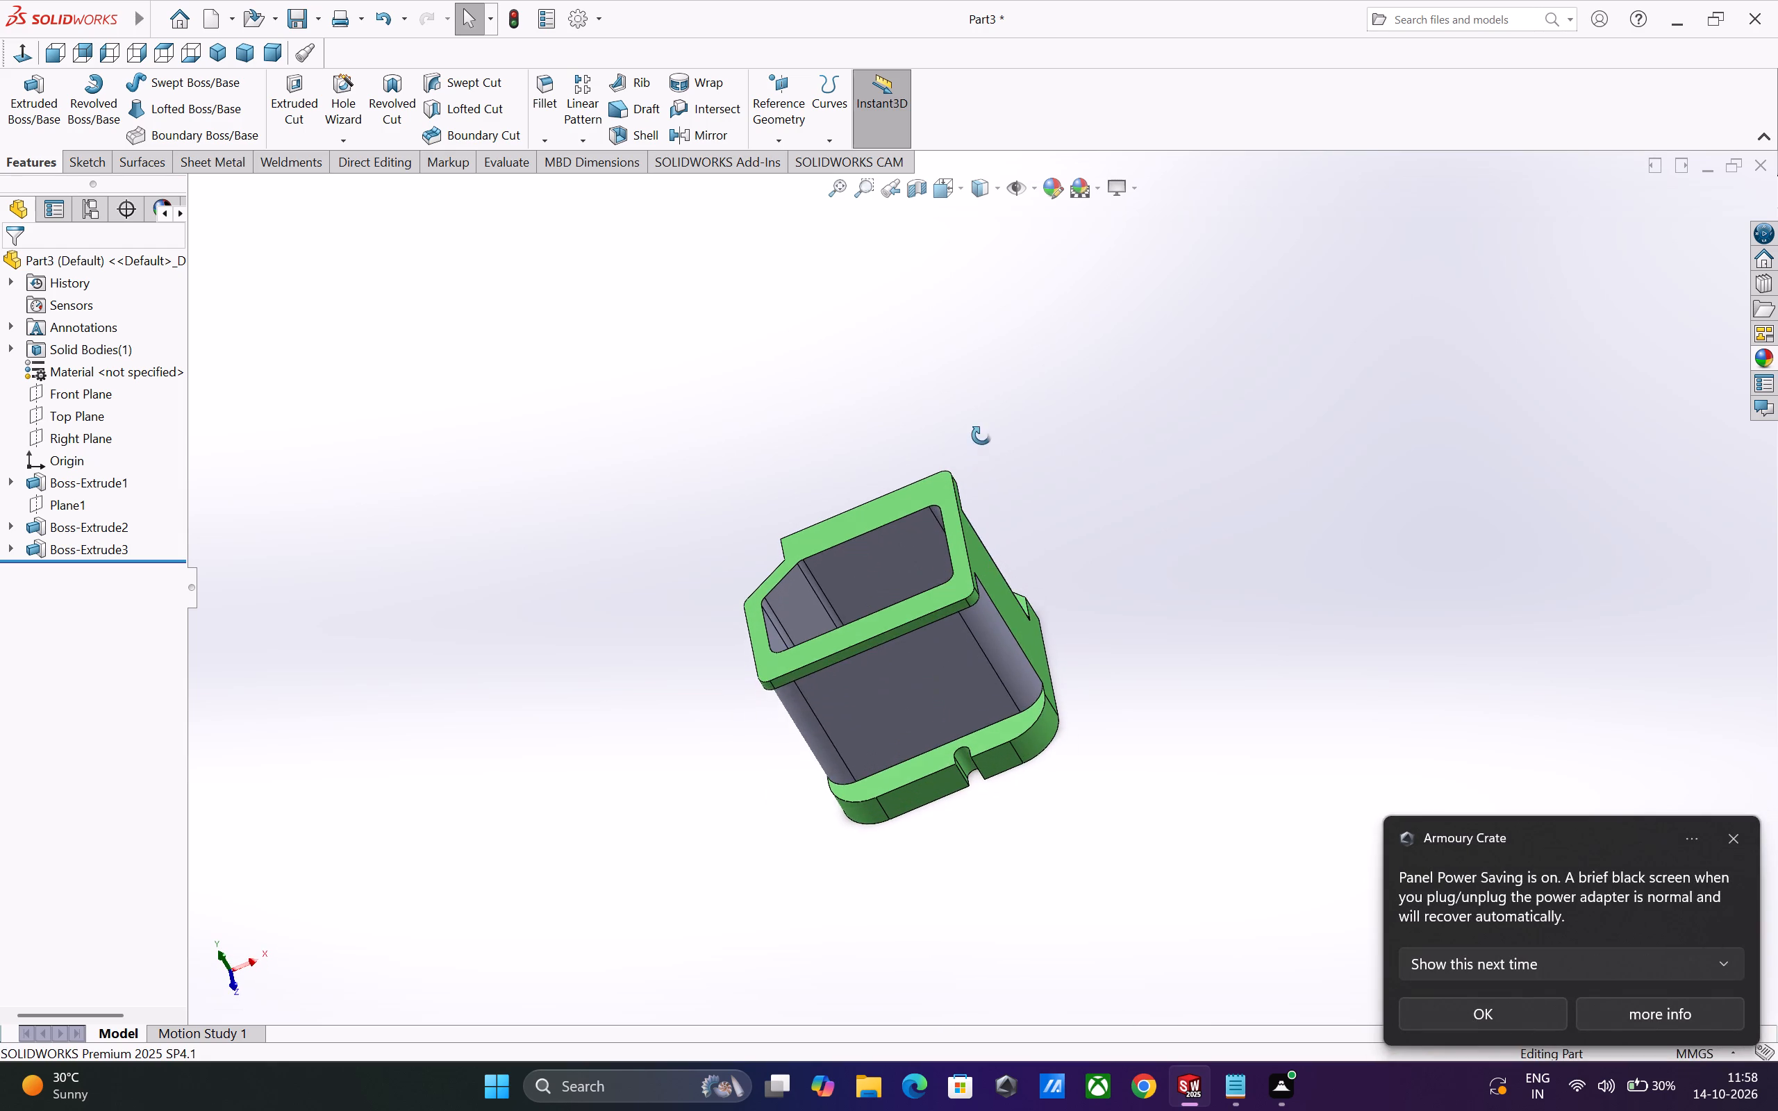
middle_click_drag(981, 435, 981, 429)
middle_click_drag(965, 723, 1038, 897)
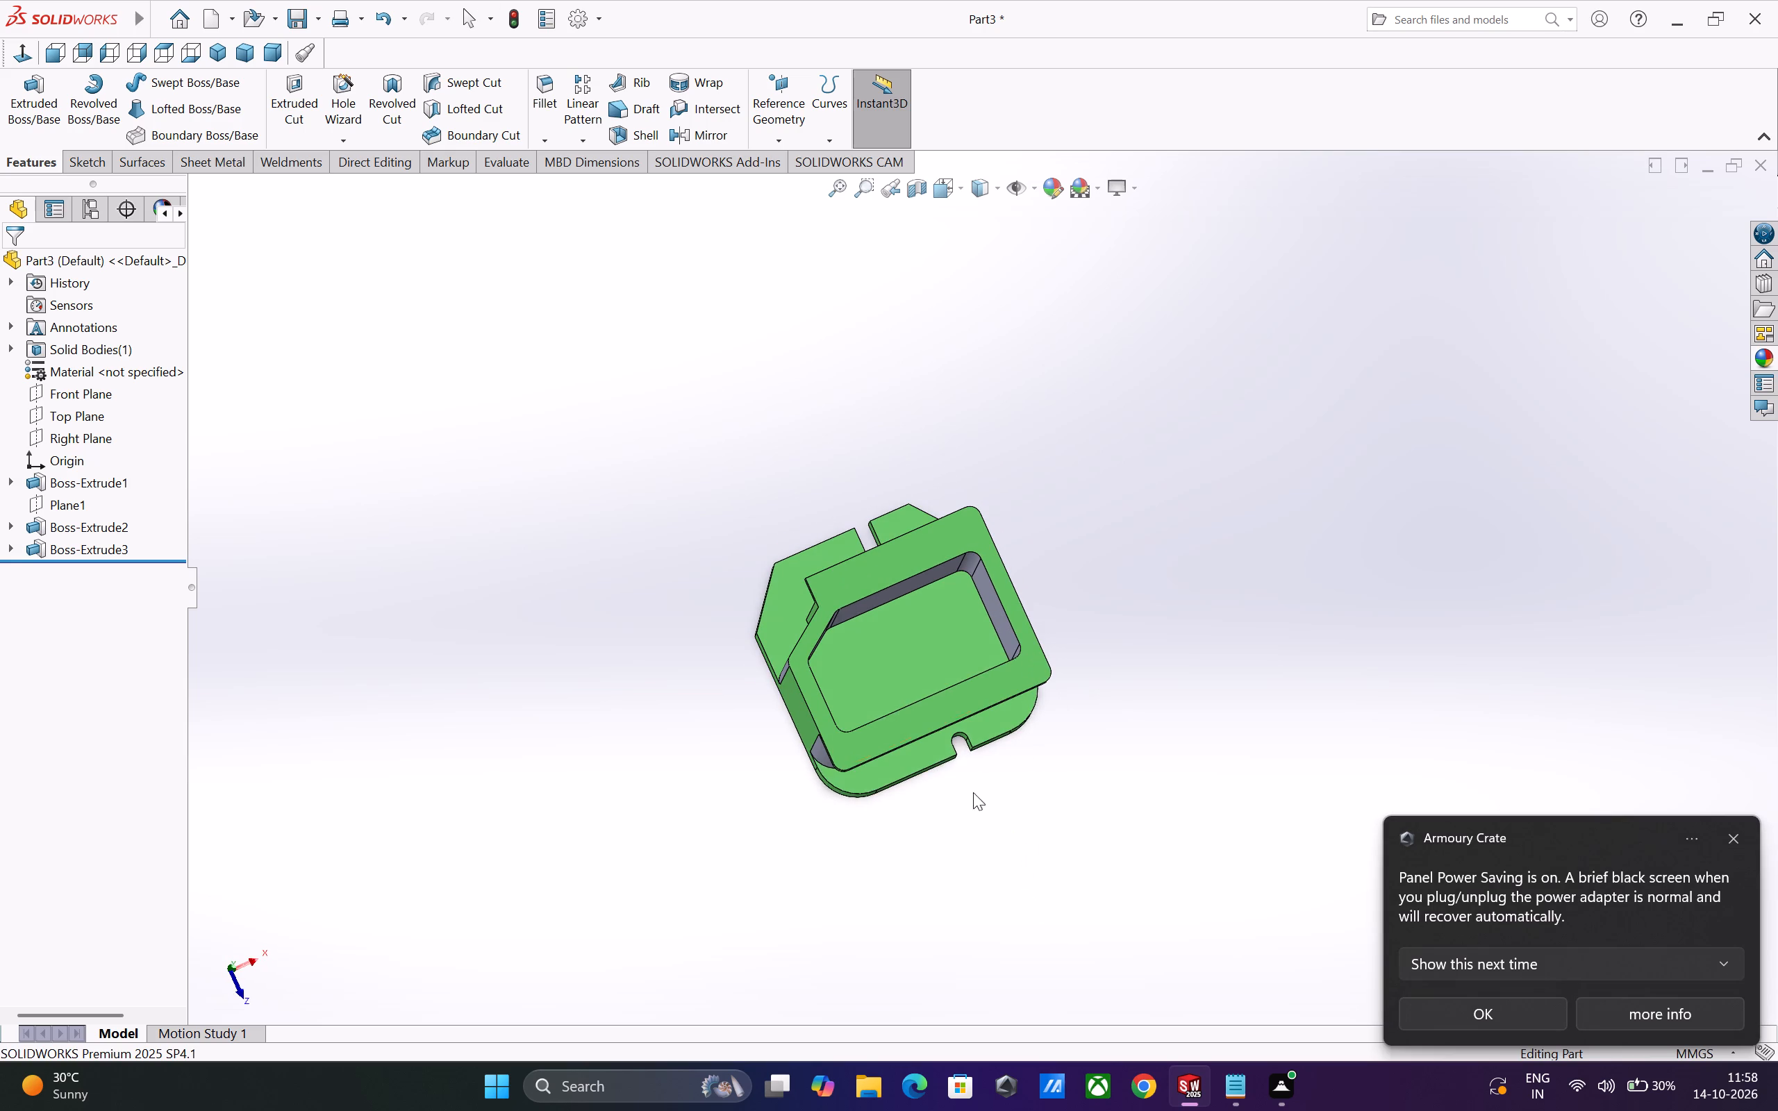
left_click(903, 658)
left_click(975, 612)
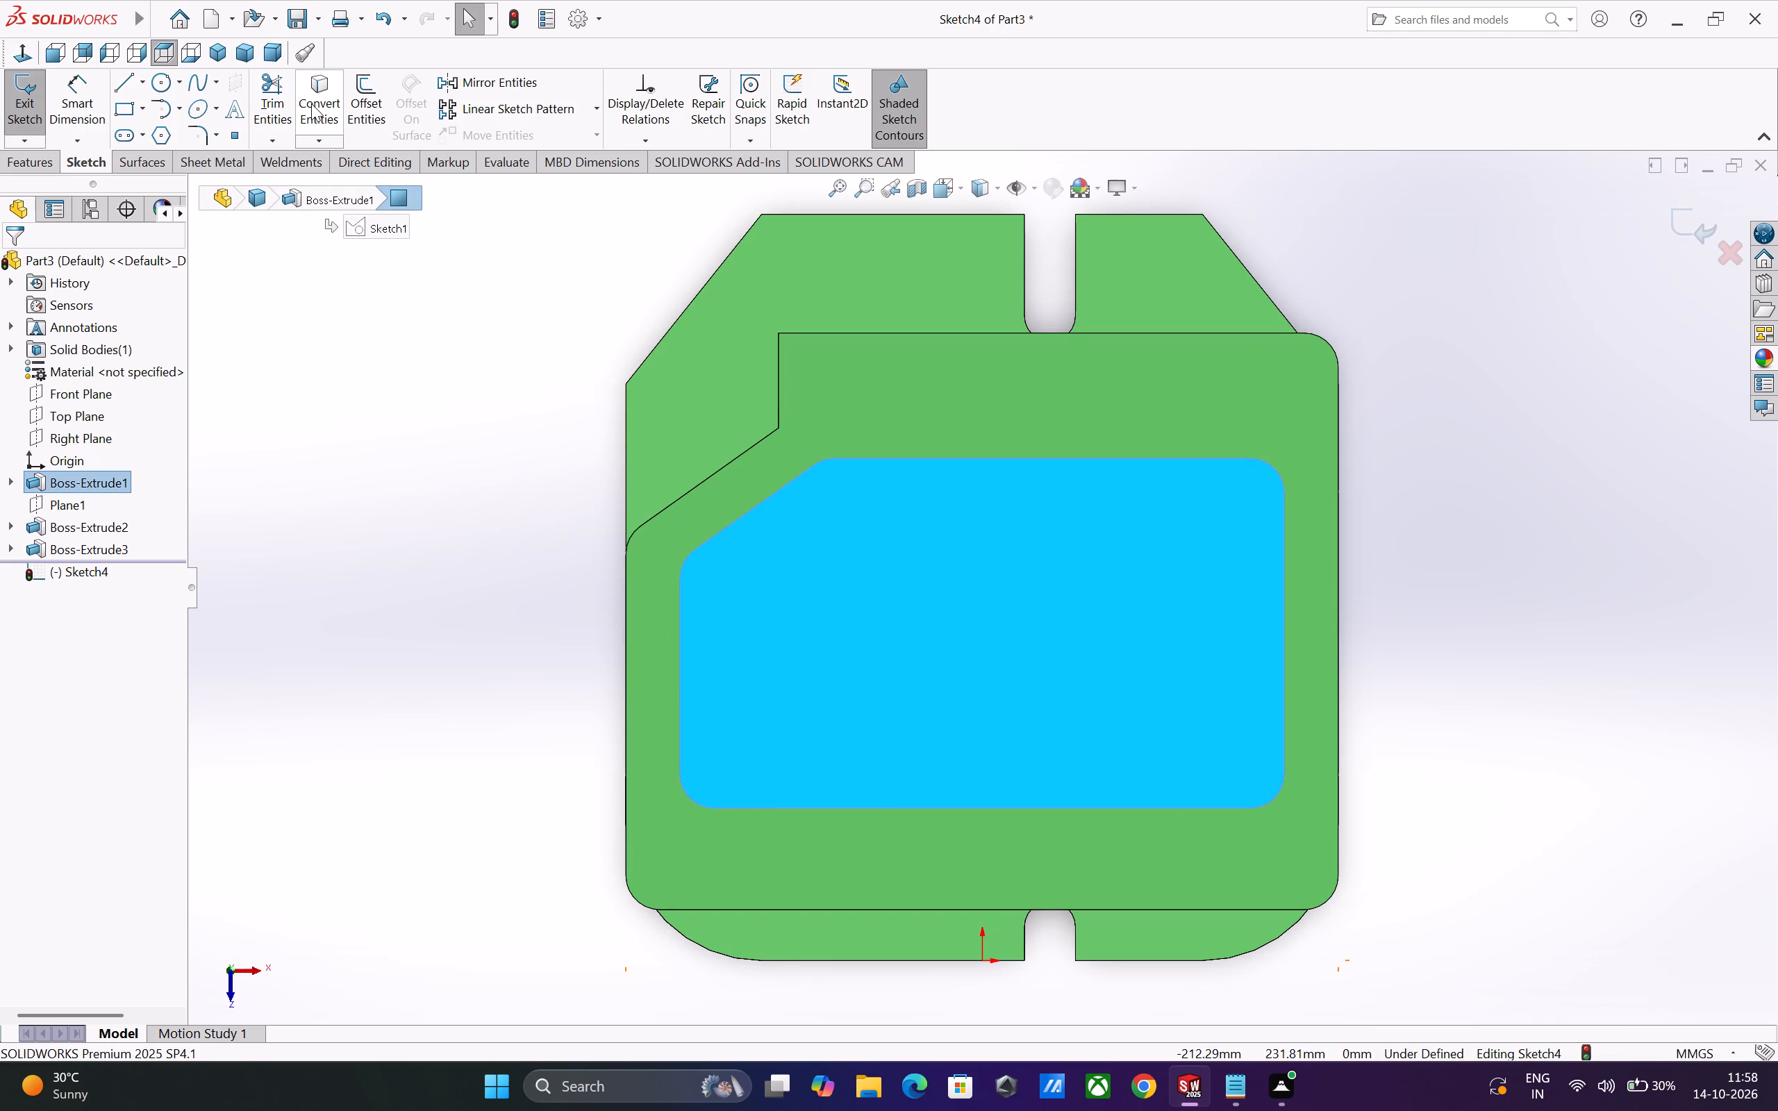
left_click(311, 103)
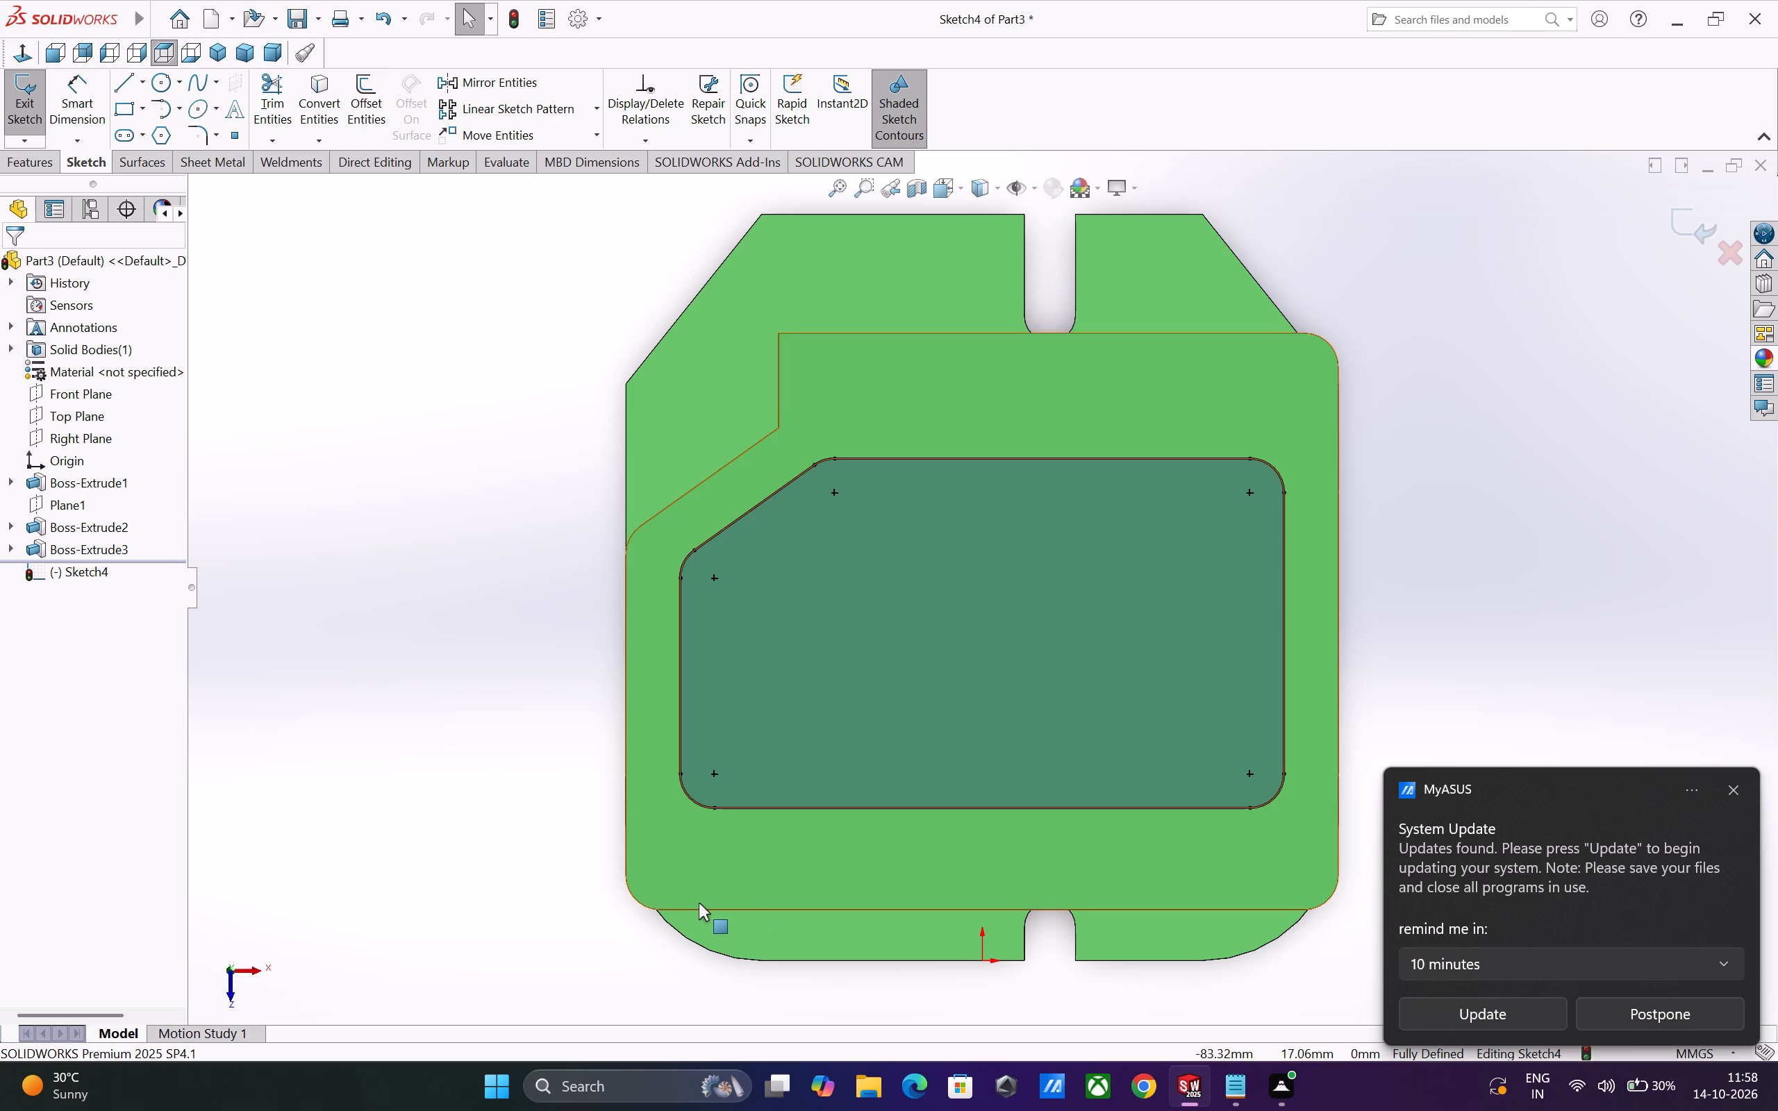
Cut-extrude the converted outline into the slotted plate as a Blind cut 10 mm deep.
middle_click_drag(699, 903, 613, 629)
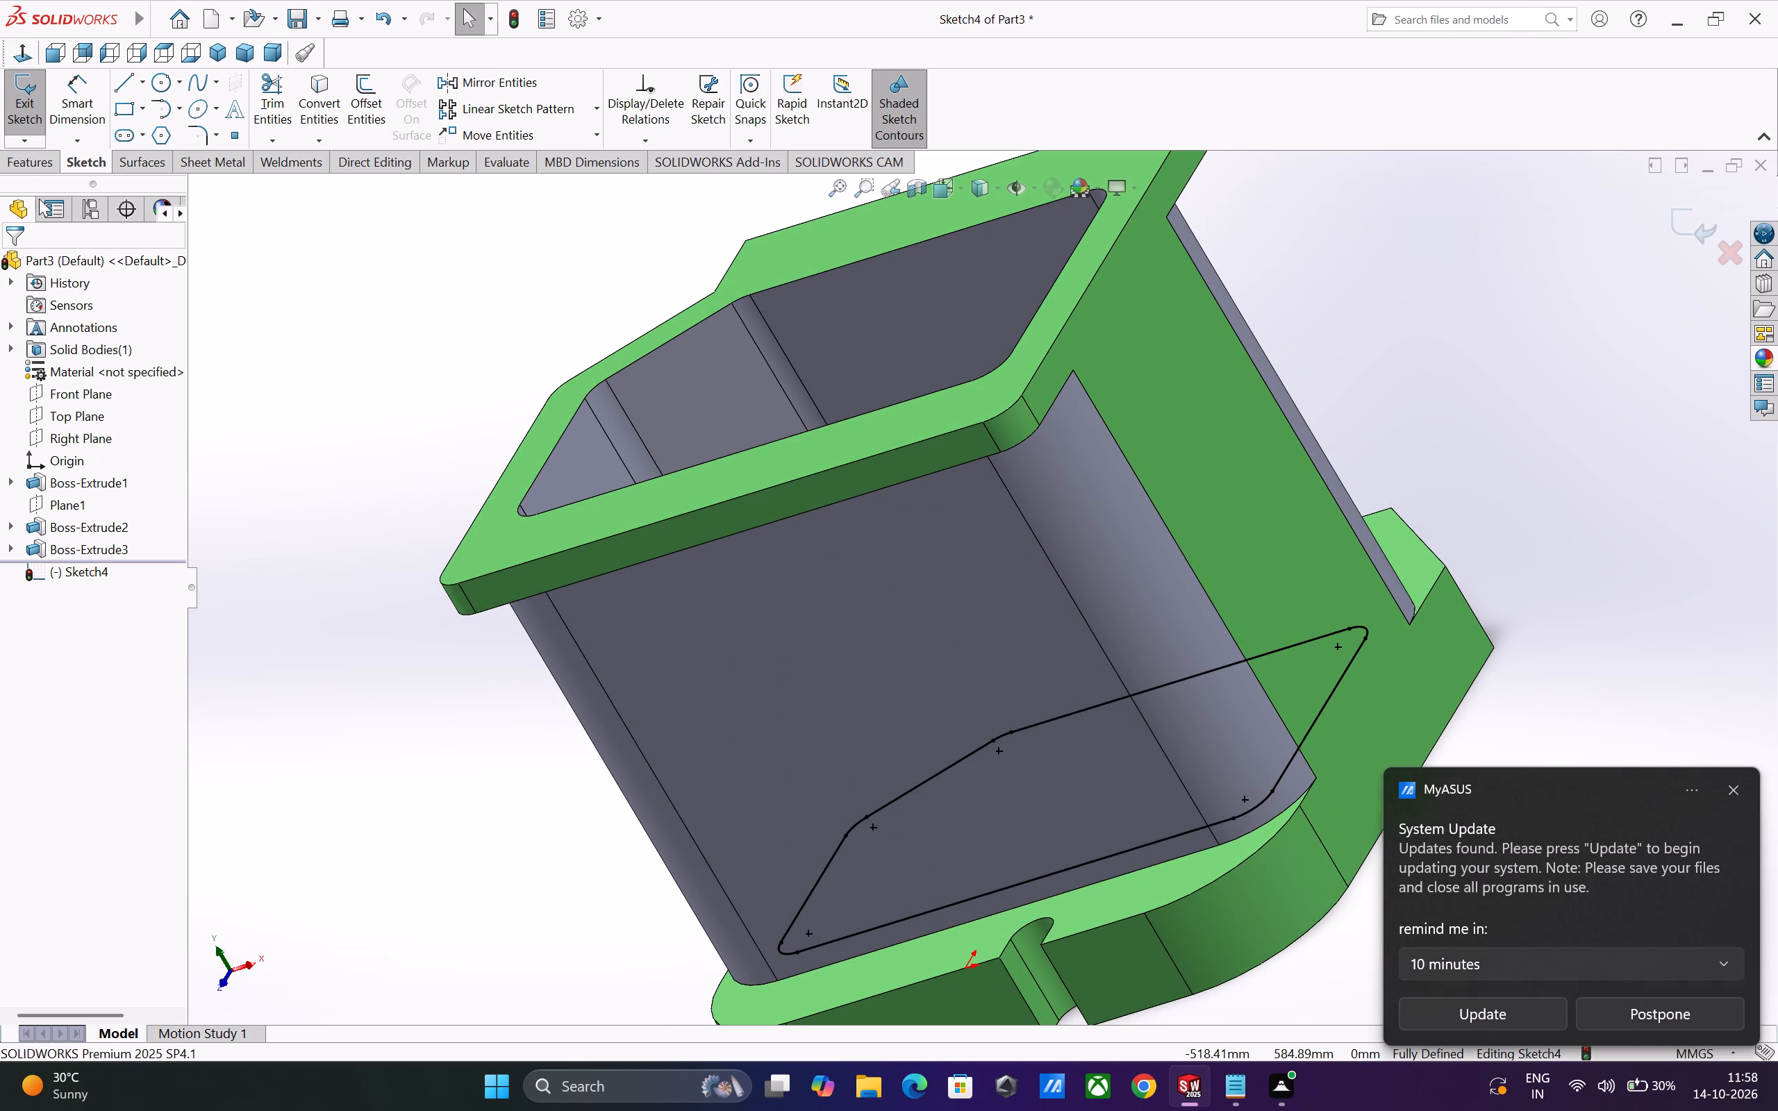
left_click(29, 169)
left_click(283, 117)
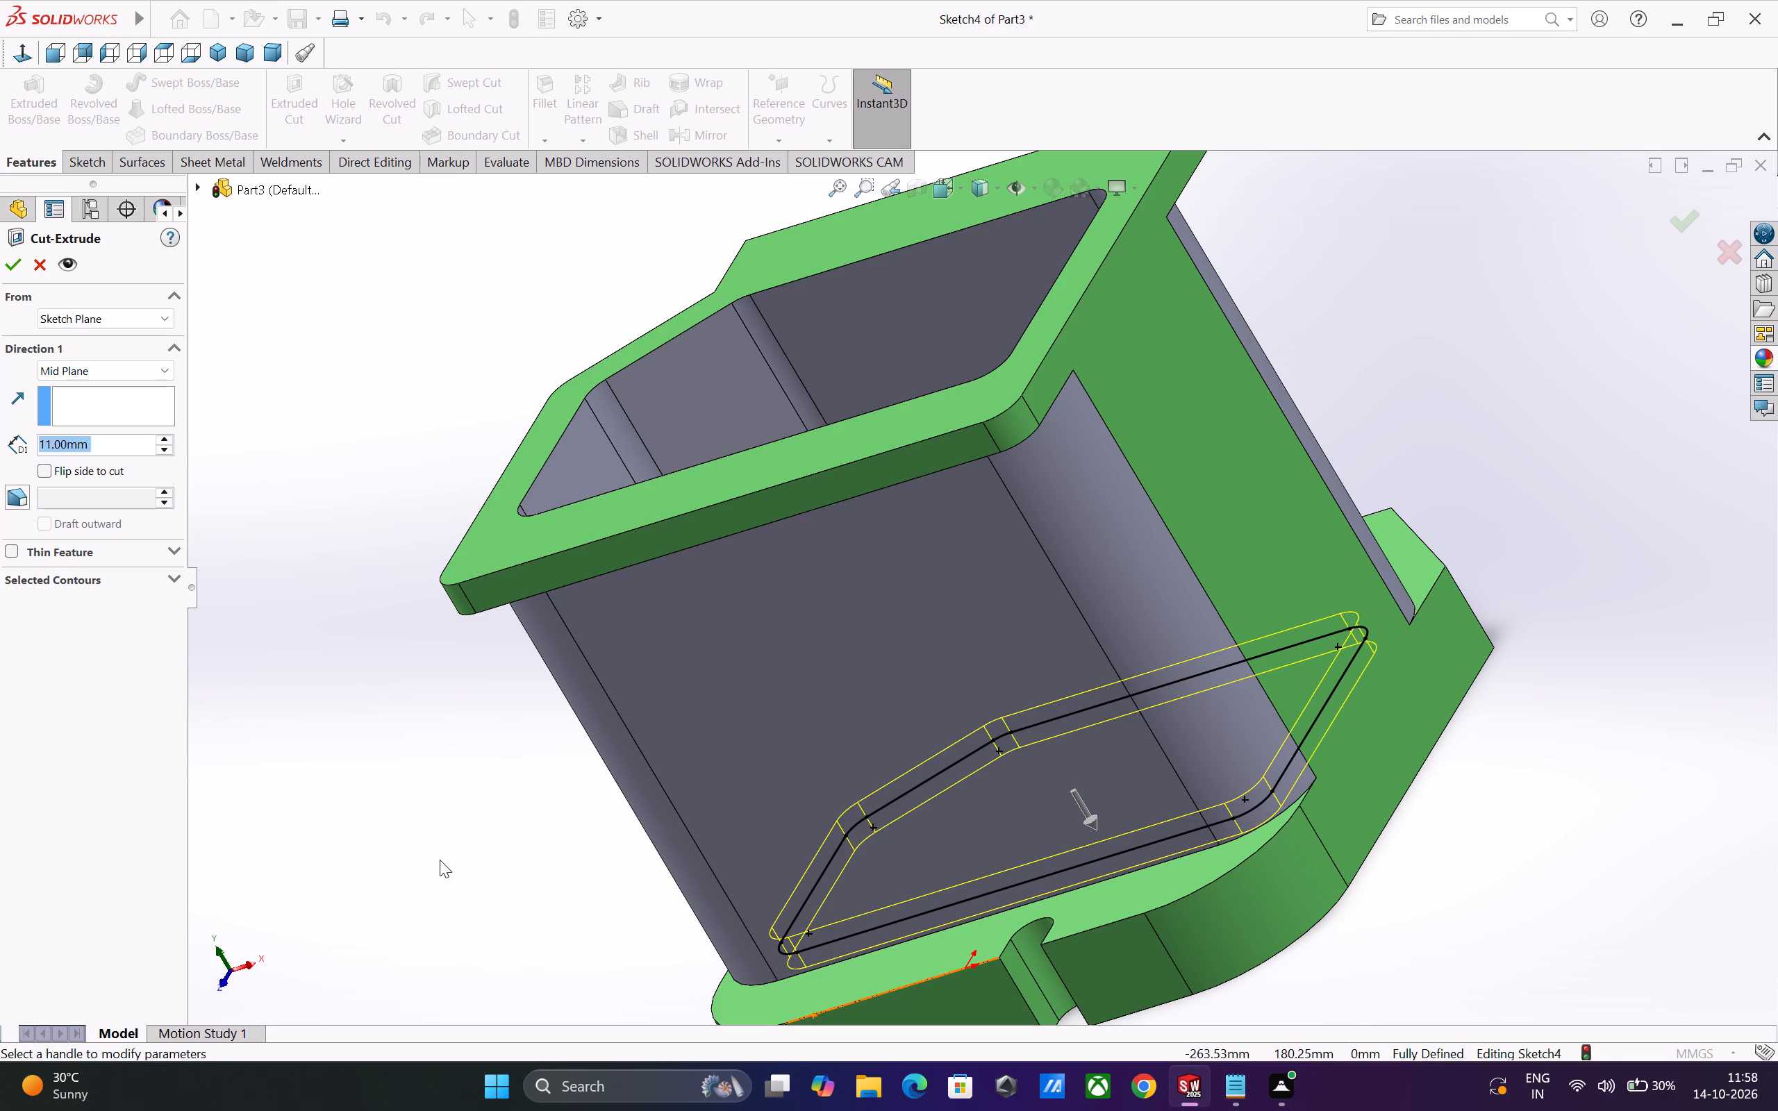
left_click(106, 376)
left_click(101, 391)
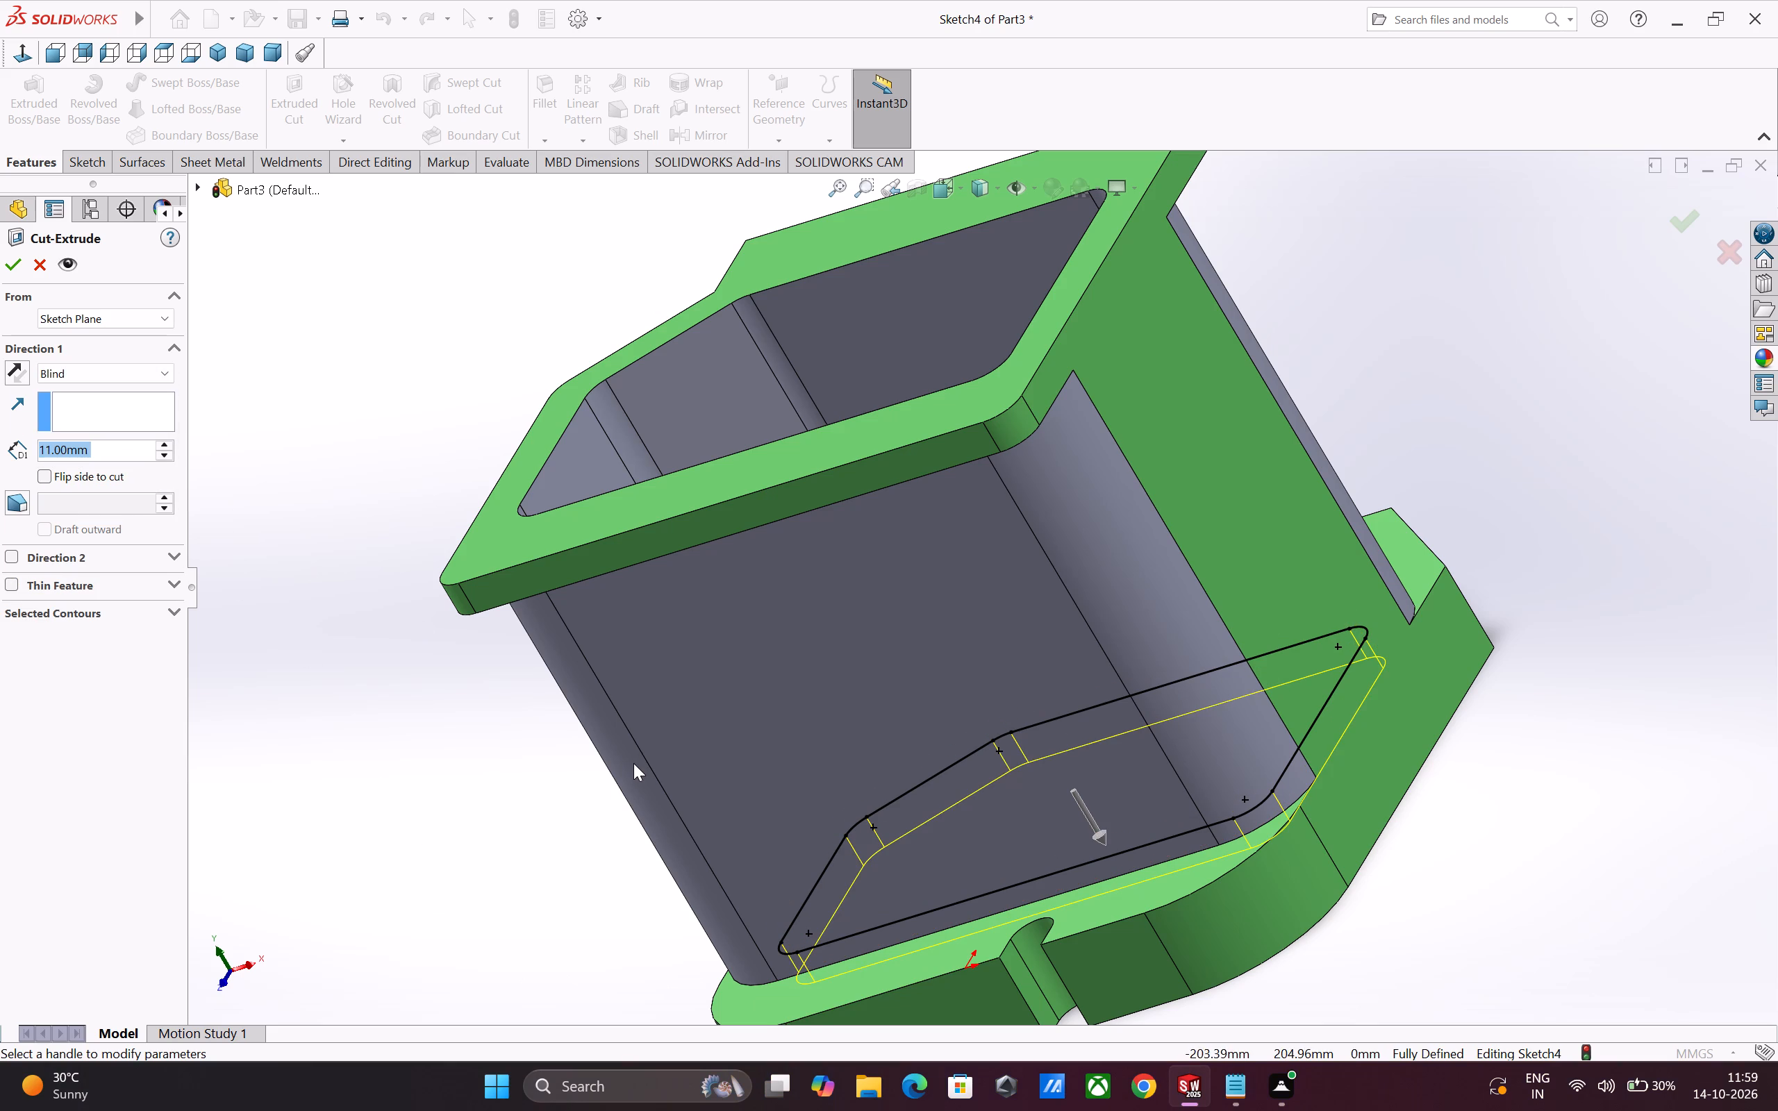
double_click(101, 455)
key("1")
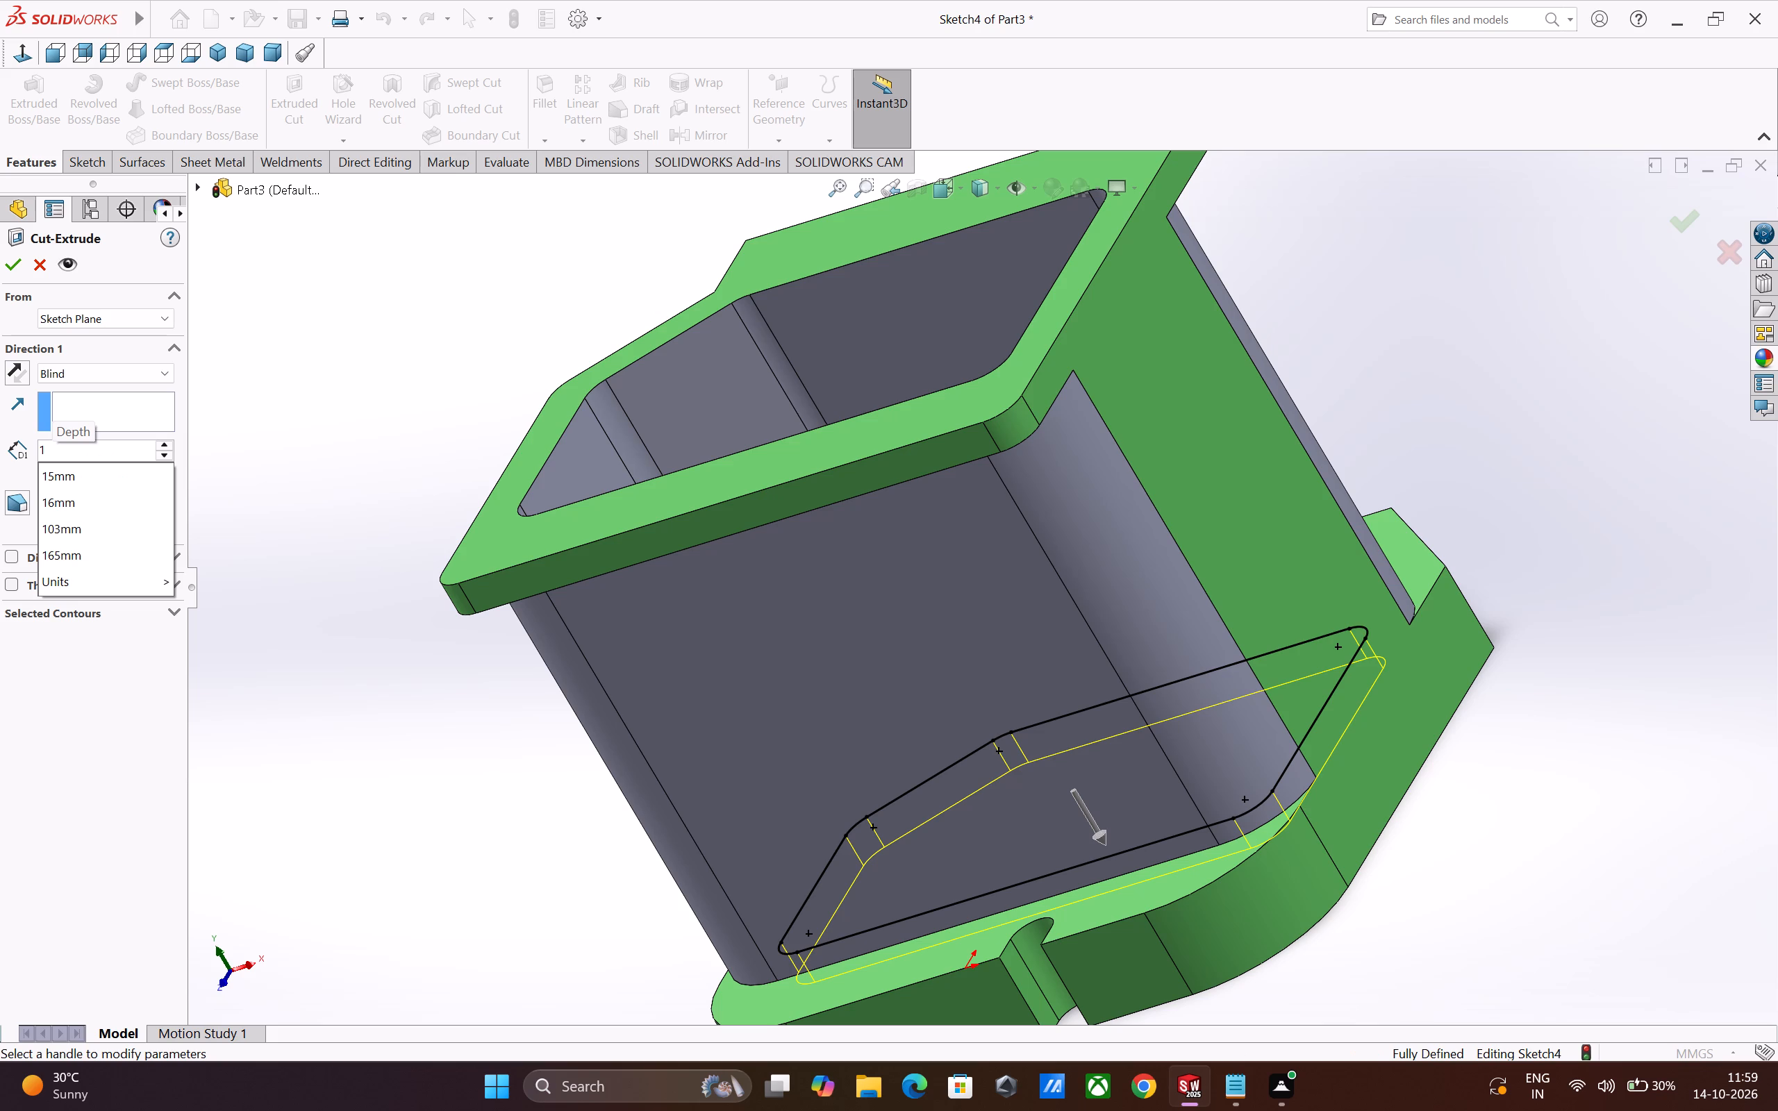
key("0")
key("Return")
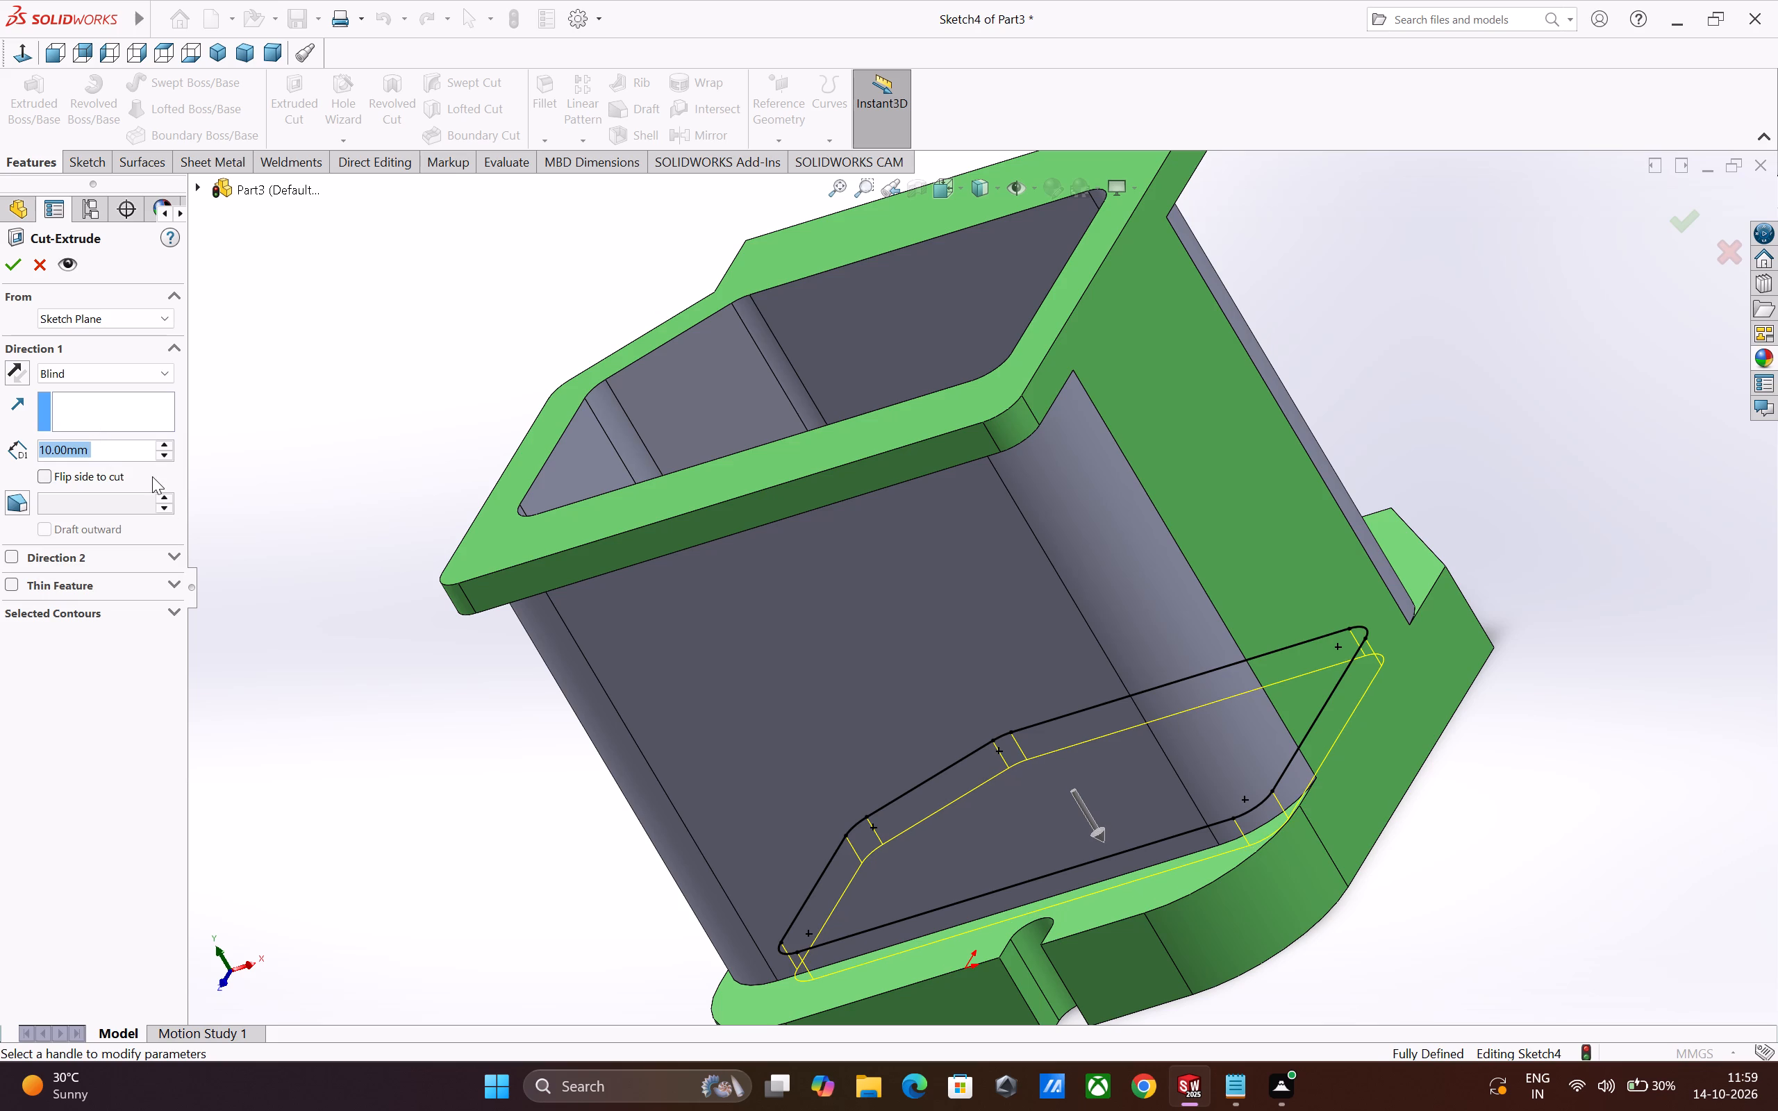
left_click(17, 263)
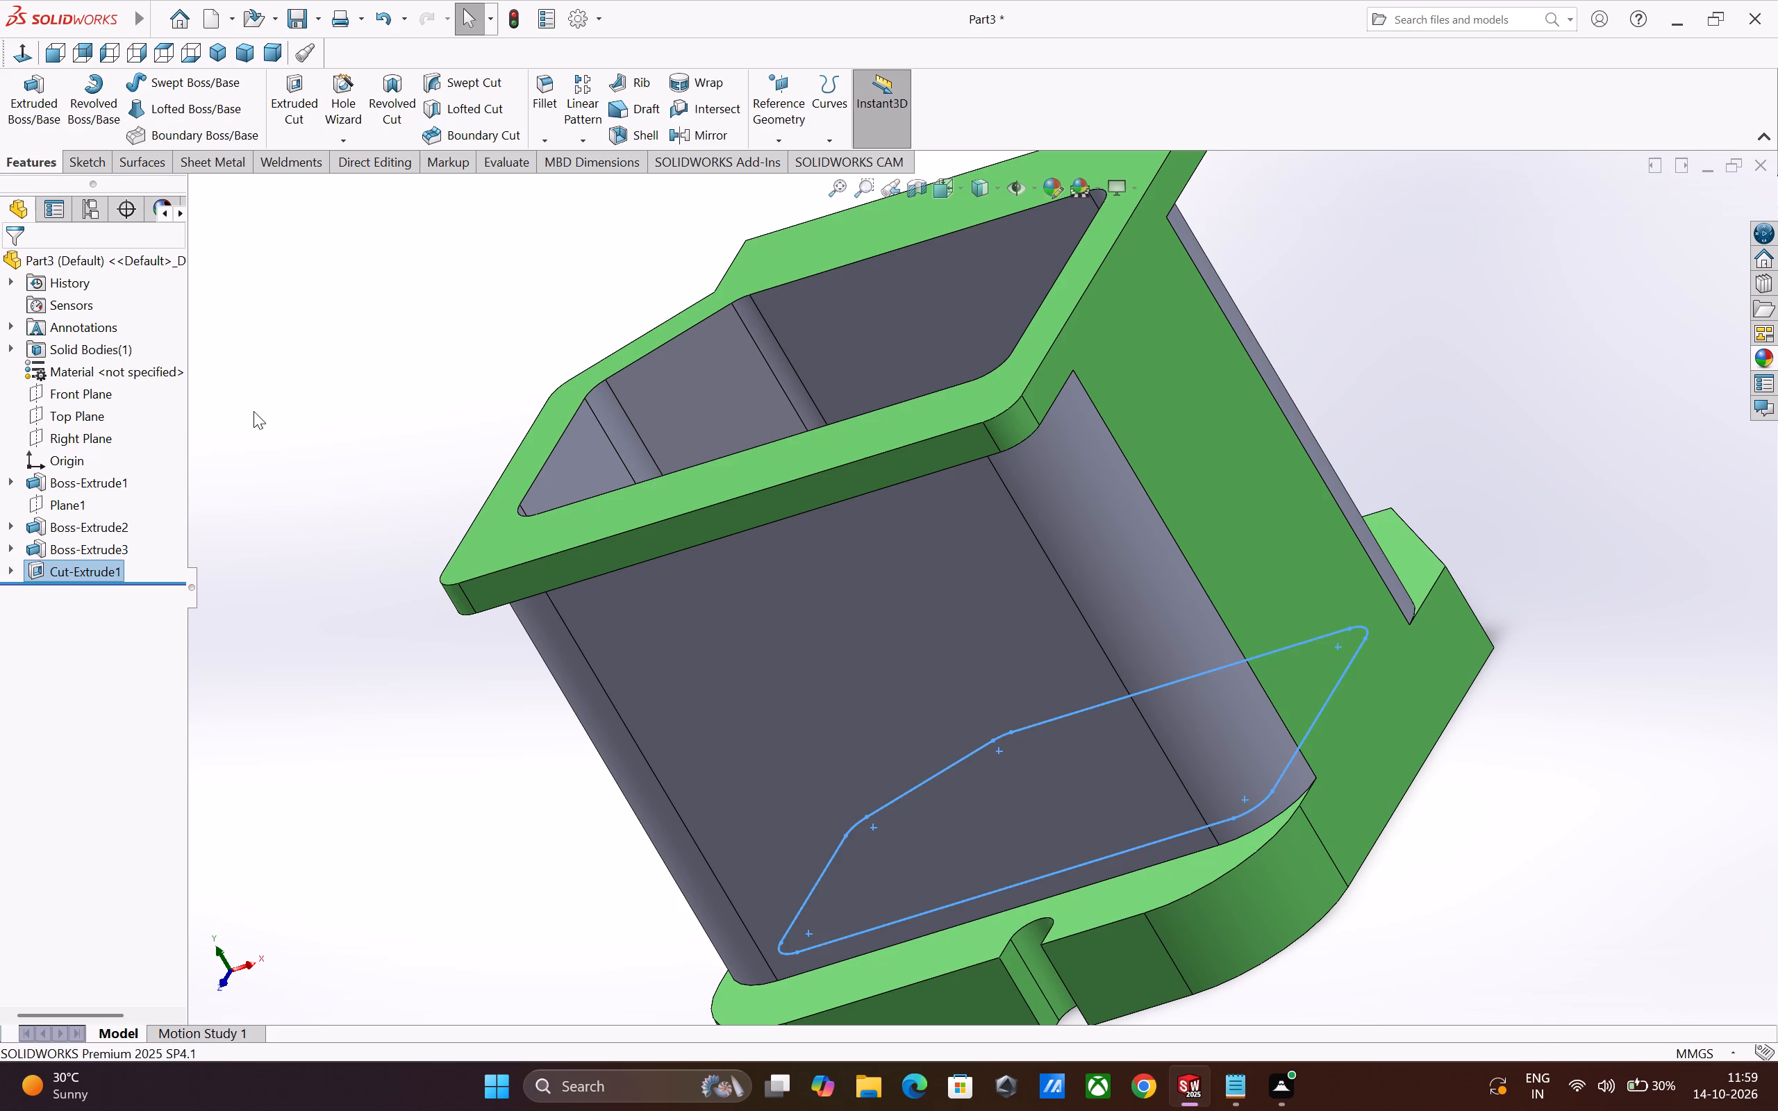
left_click(301, 426)
Examine the hollow interior and plate recess in a planar section view on the Right Plane, and cancel the section view.
middle_click_drag(339, 426, 407, 590)
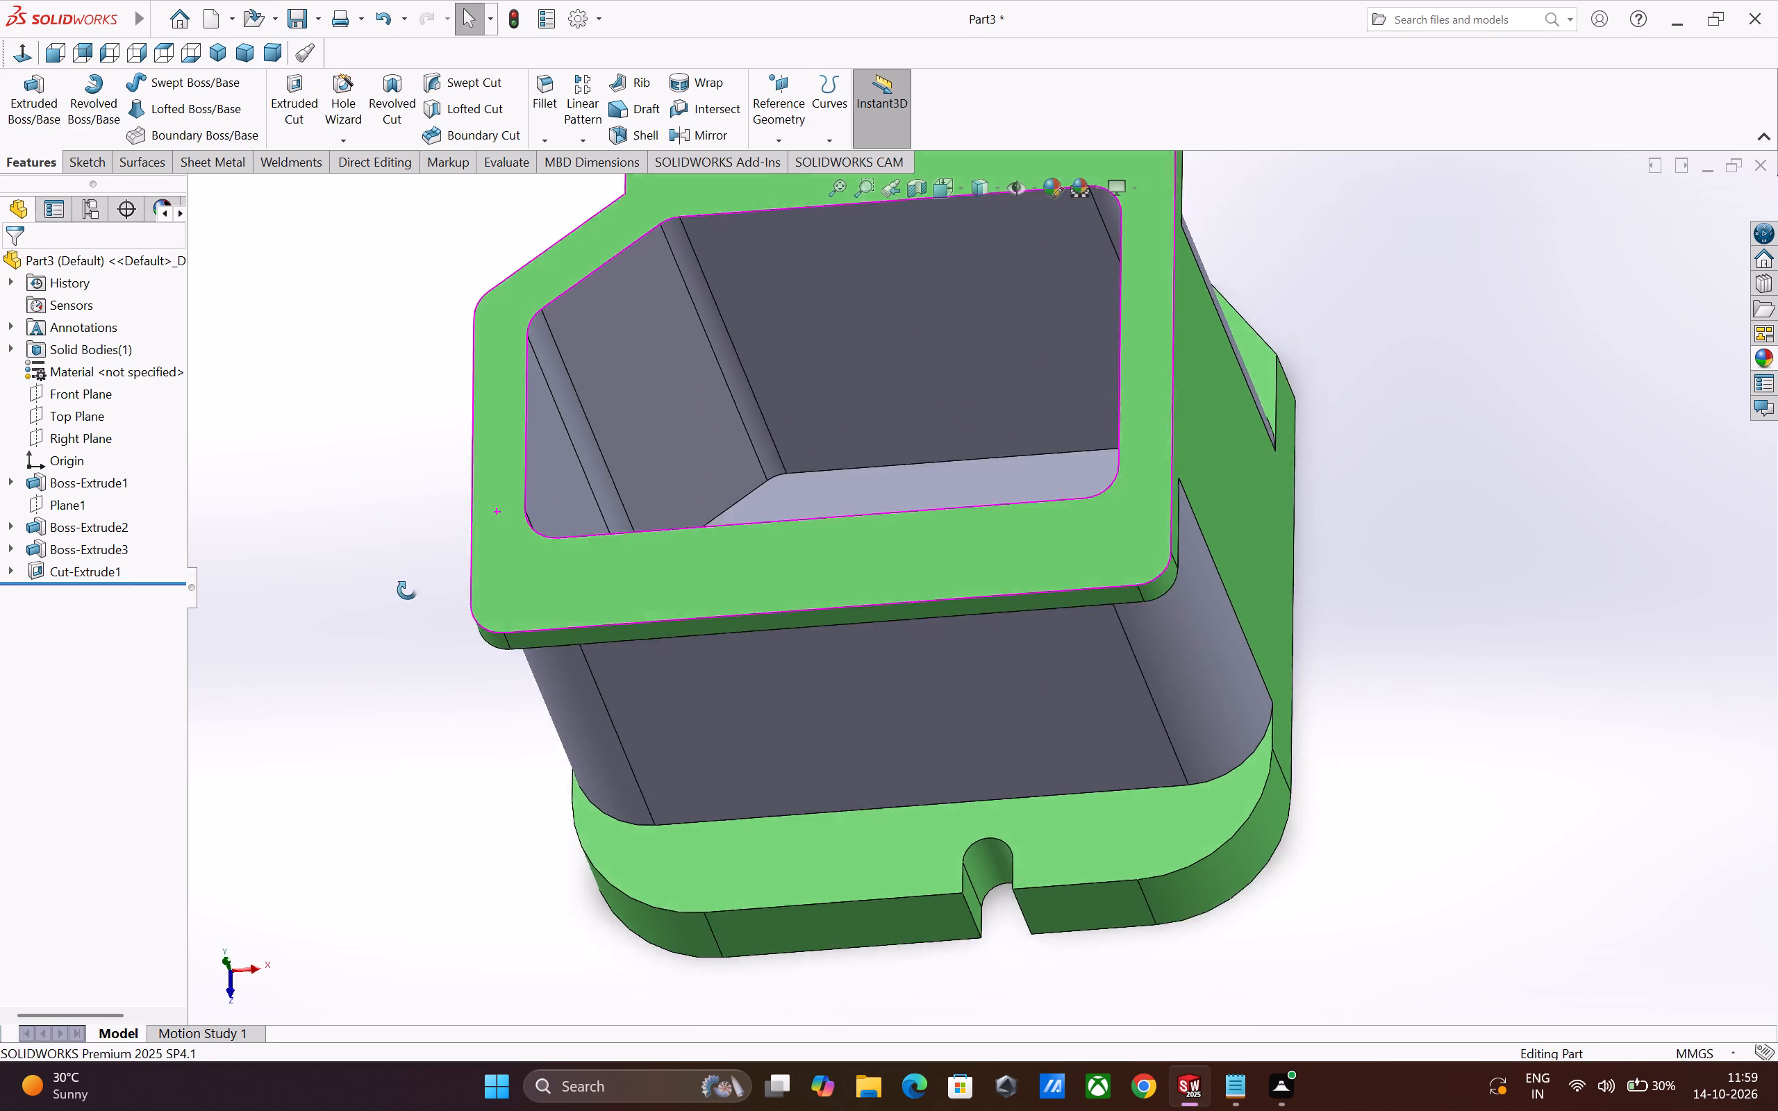
middle_click_drag(407, 590, 444, 658)
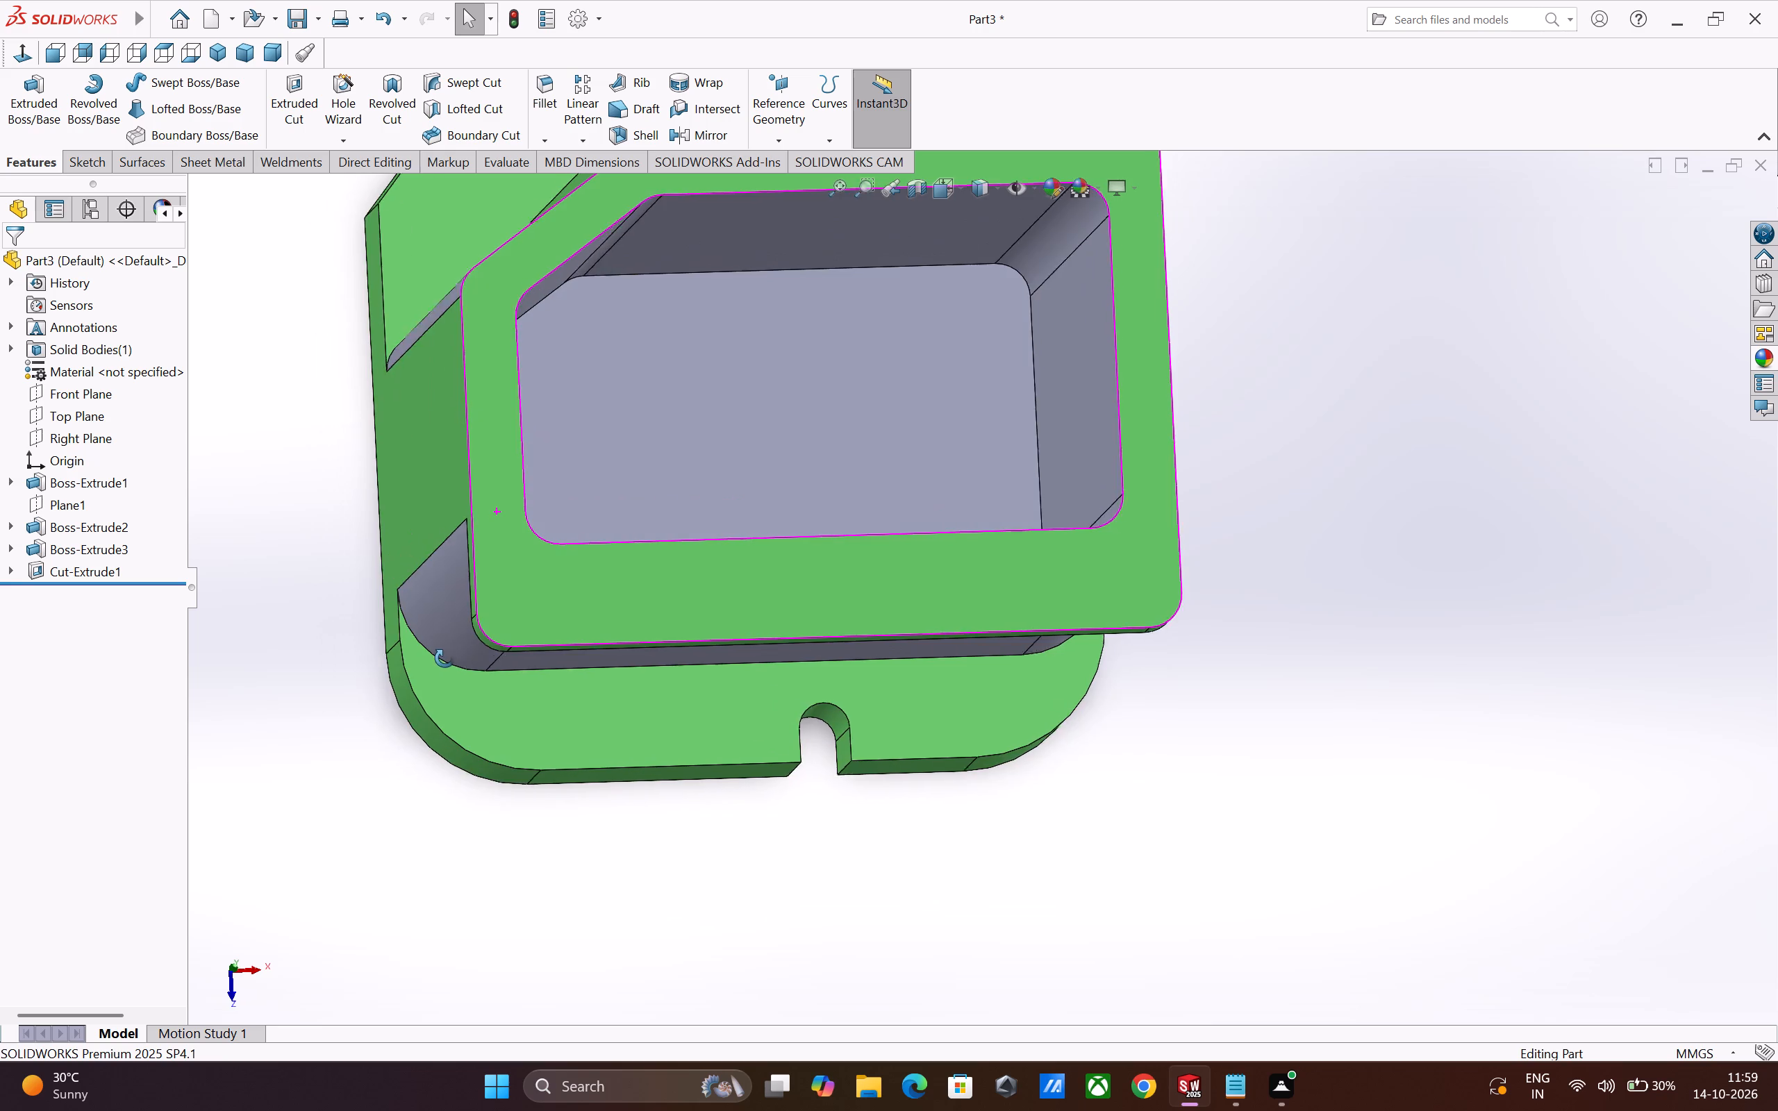
middle_click_drag(444, 658, 424, 640)
middle_click_drag(835, 841, 820, 770)
scroll(832, 811, "up", 1)
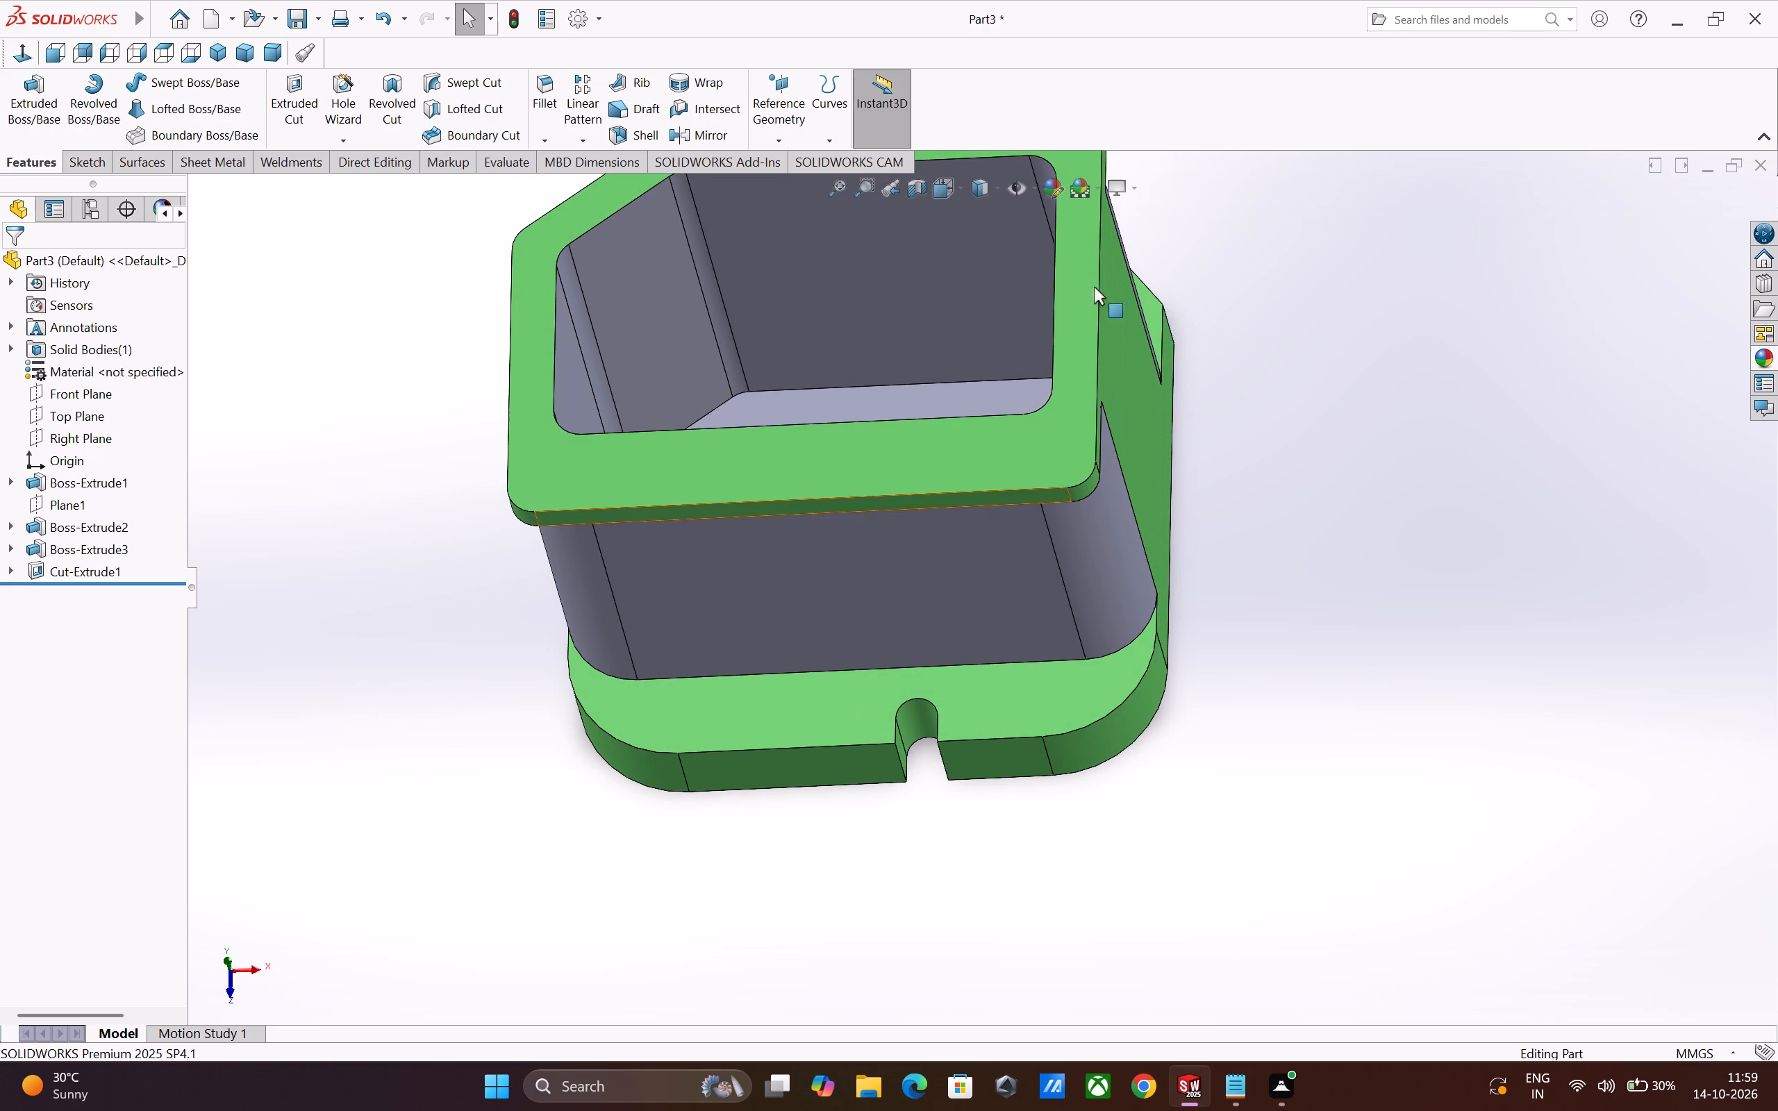
left_click(908, 187)
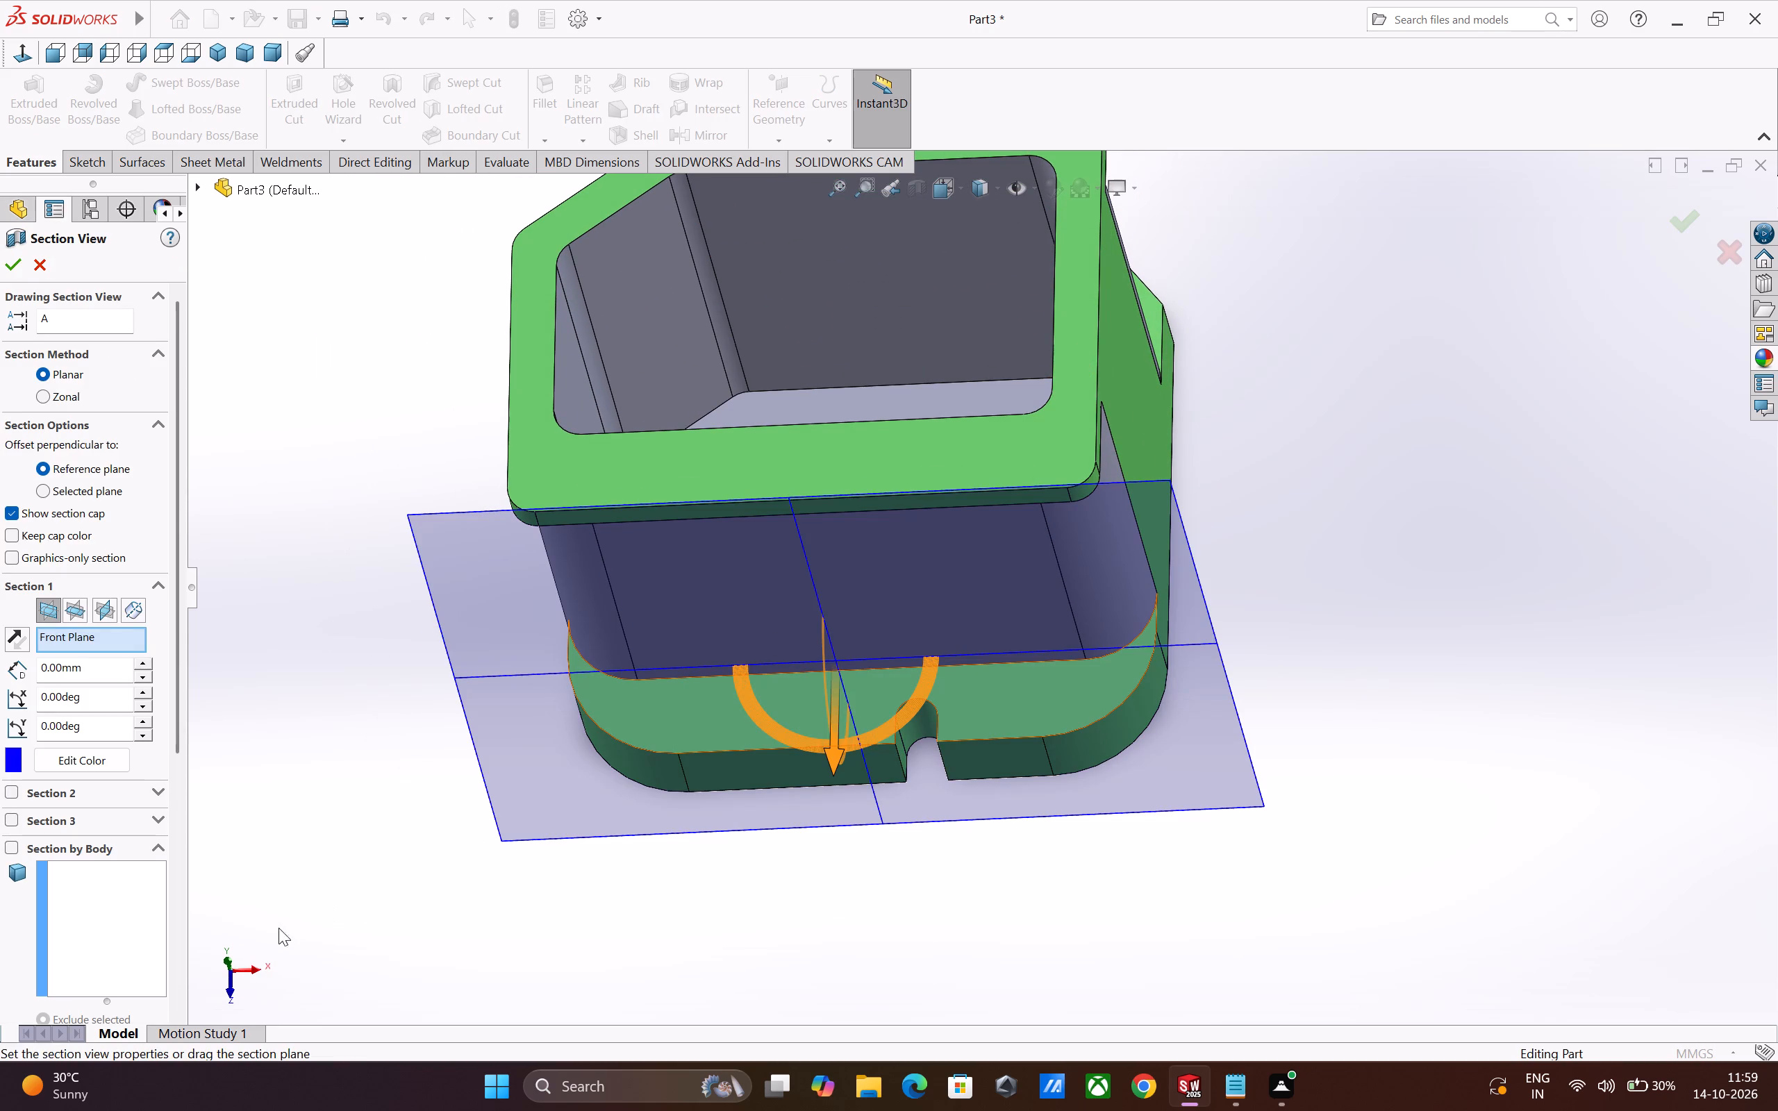
left_click(83, 615)
scroll(779, 894, "up", 2)
left_click(108, 612)
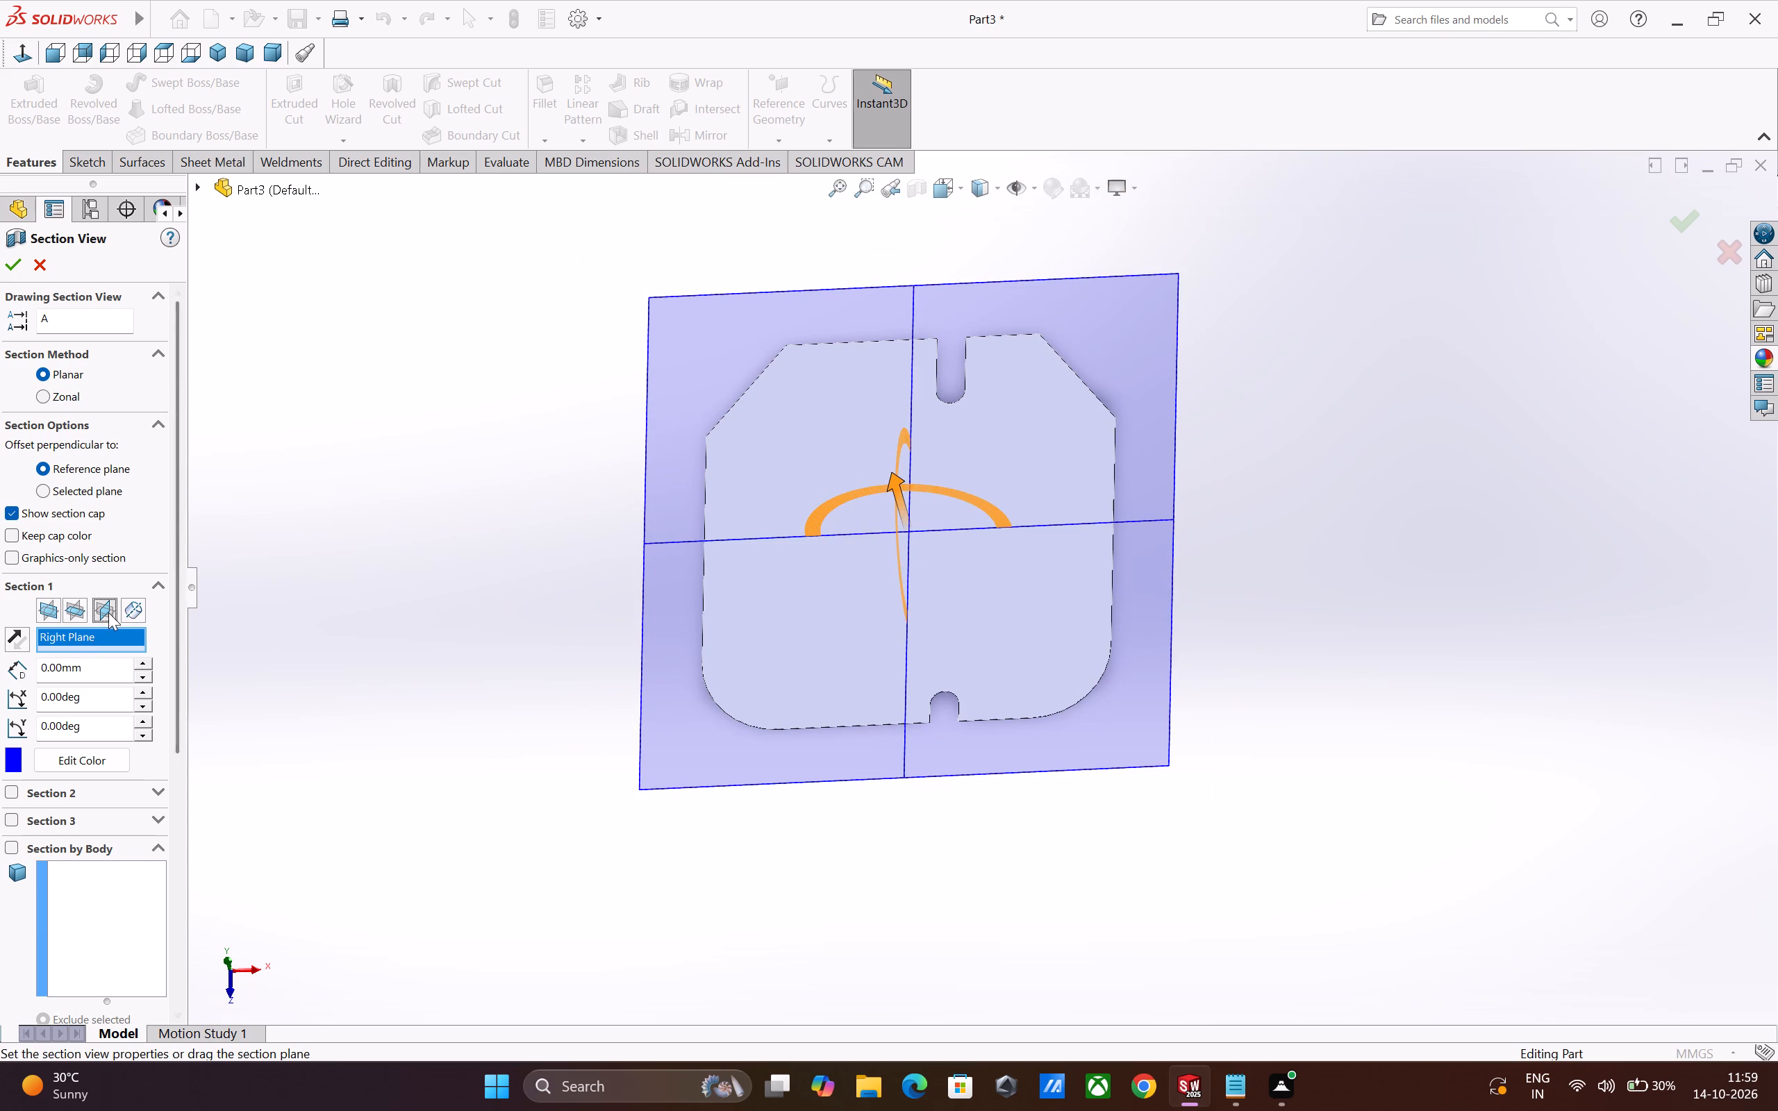
middle_click_drag(738, 826, 639, 807)
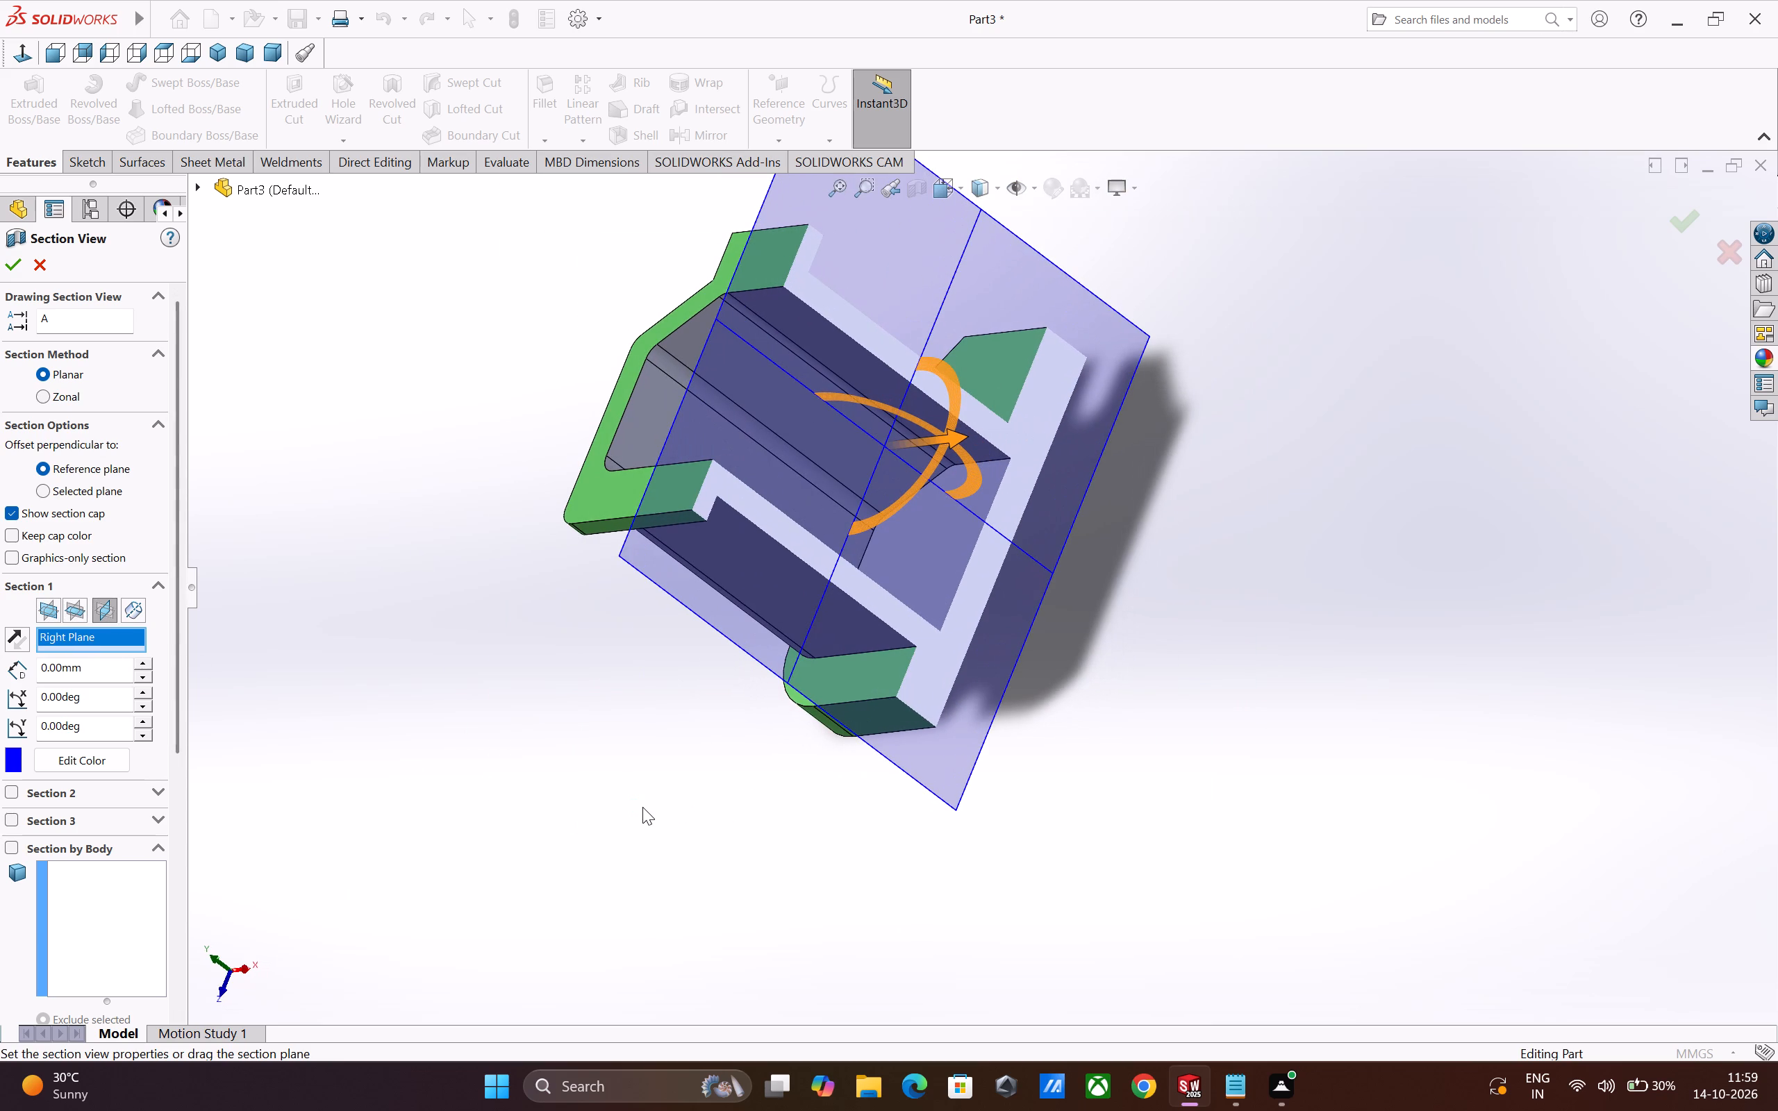
middle_click_drag(1008, 961, 967, 981)
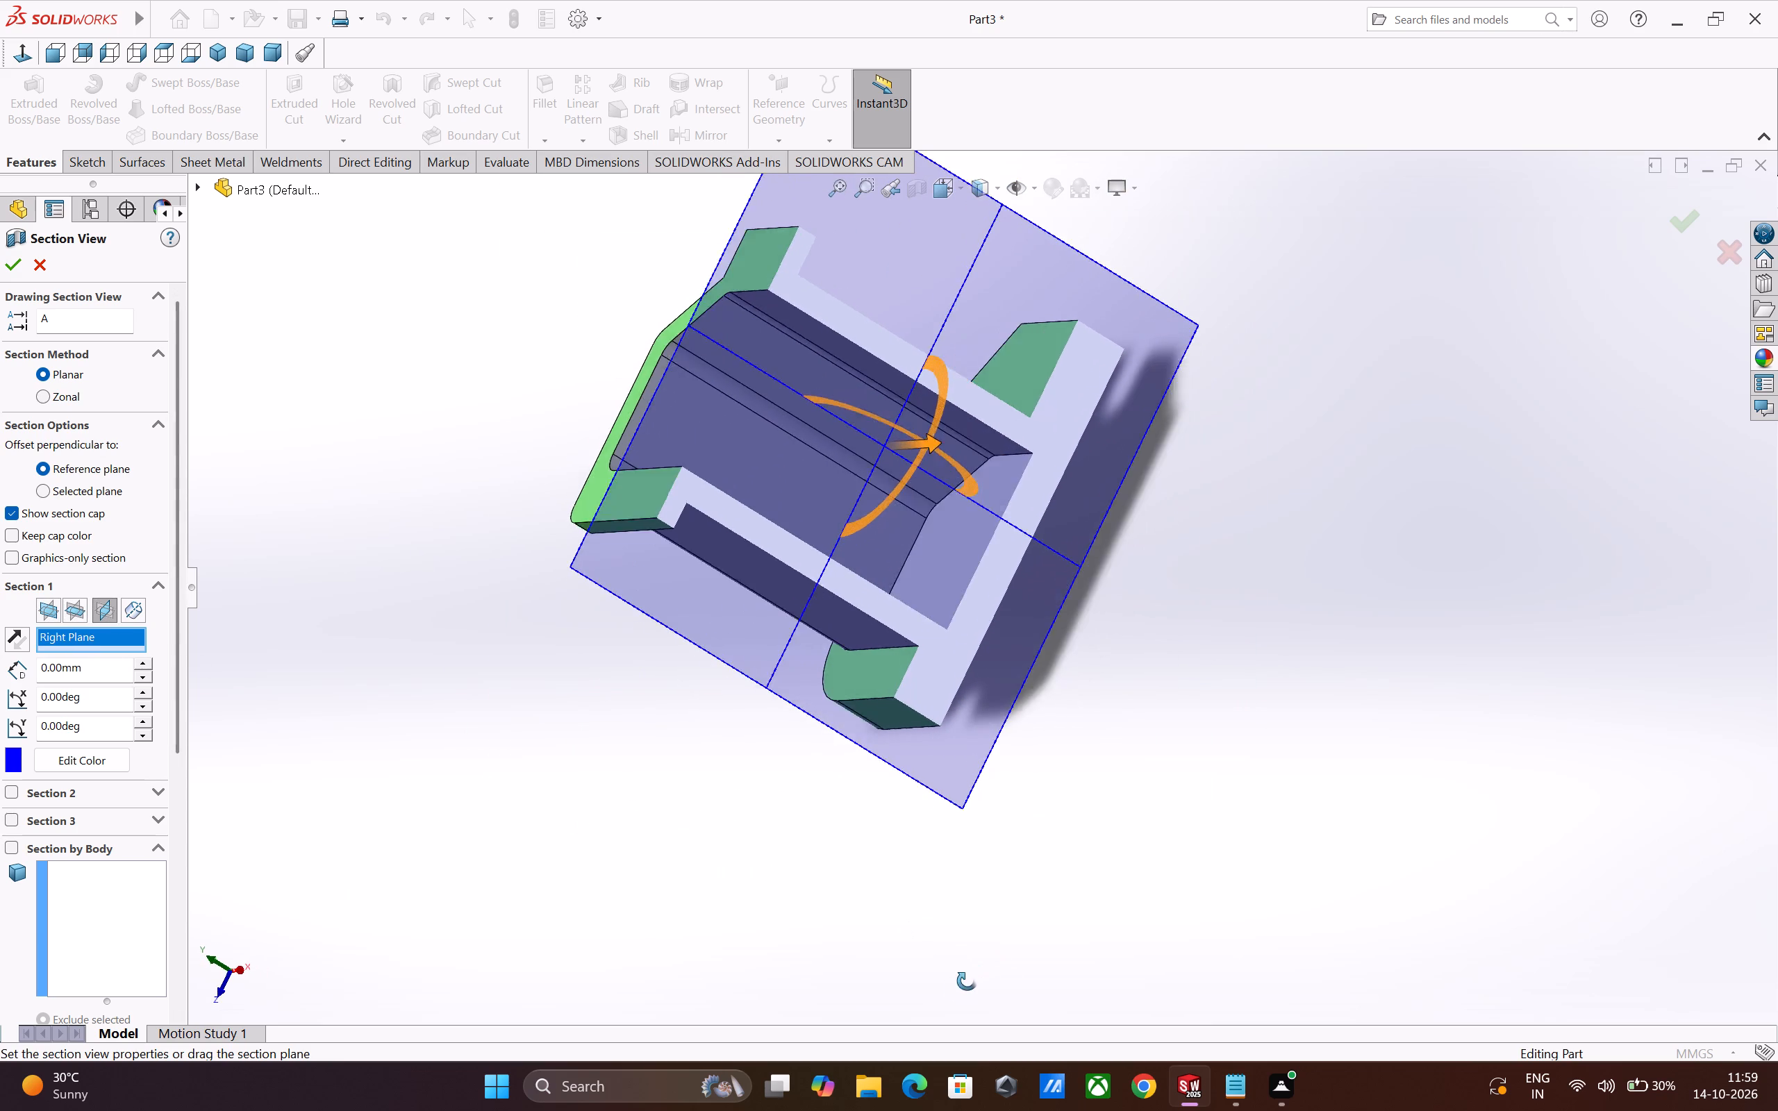
middle_click_drag(967, 981, 930, 1003)
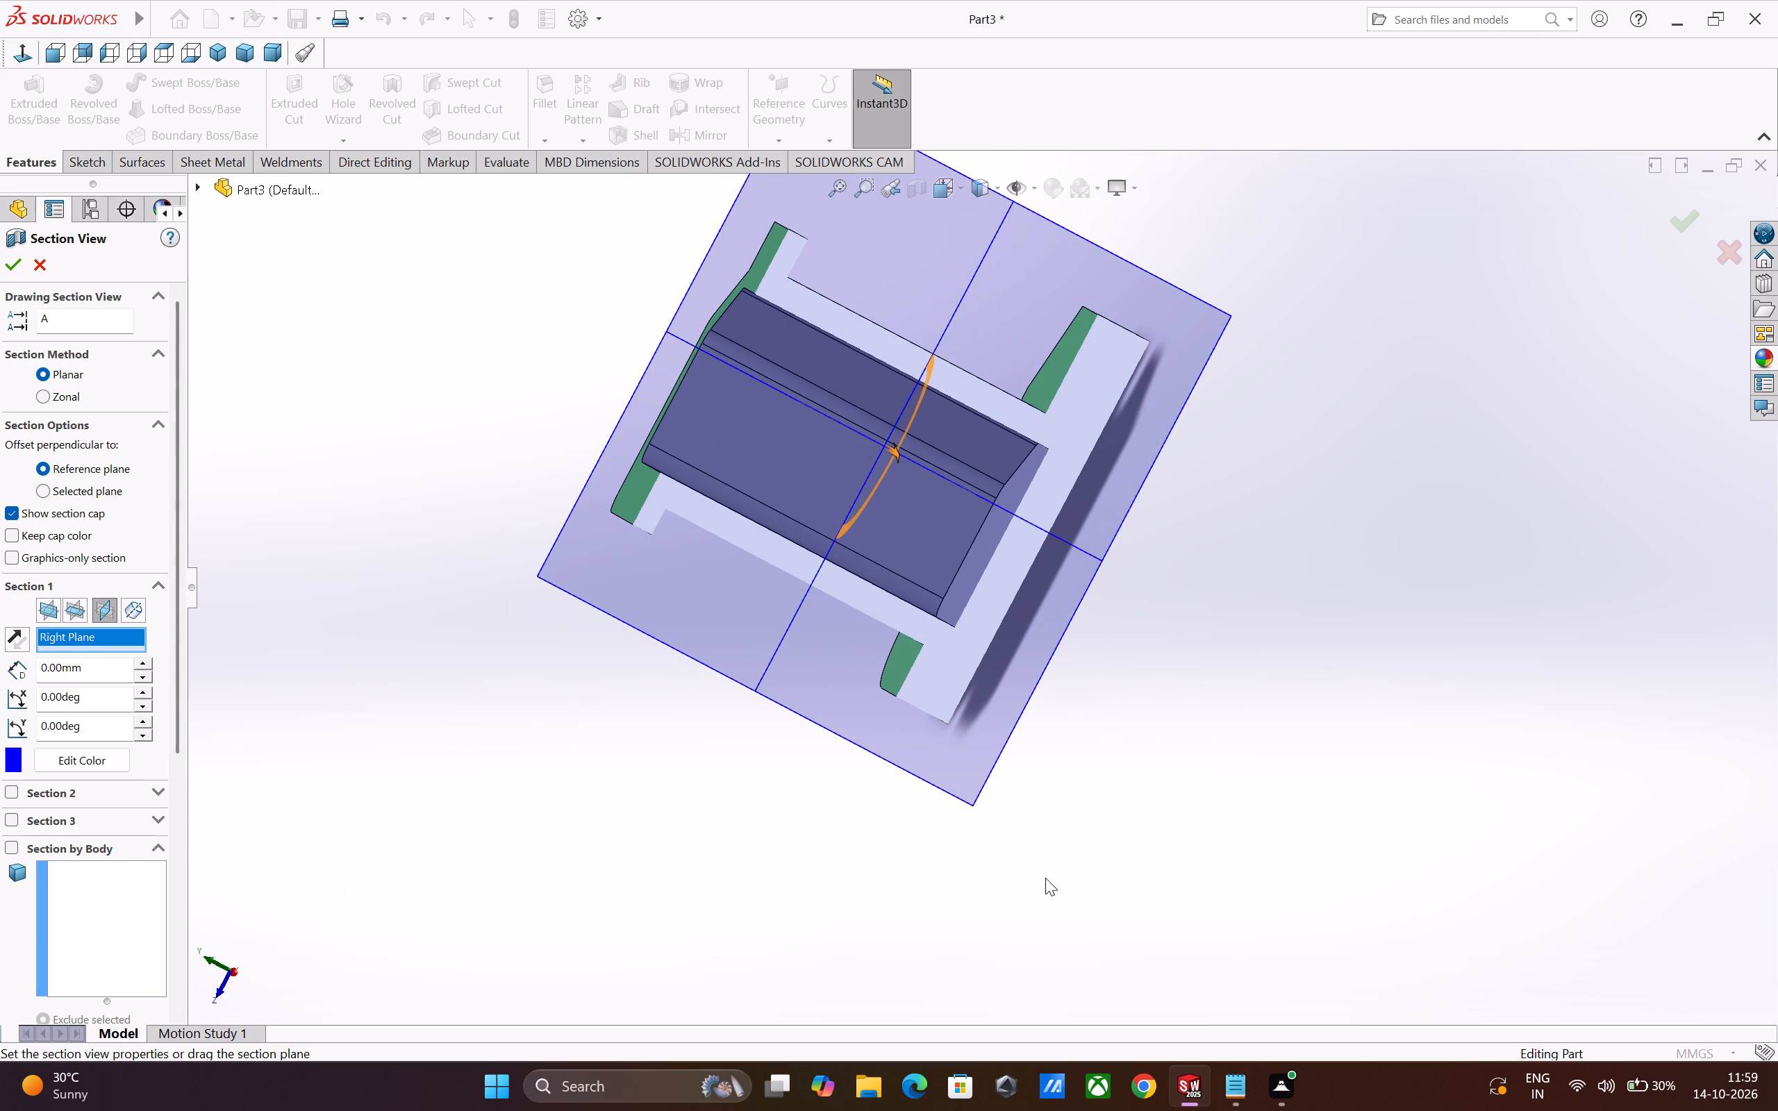
scroll(1066, 860, "up", 3)
scroll(956, 584, "down", 3)
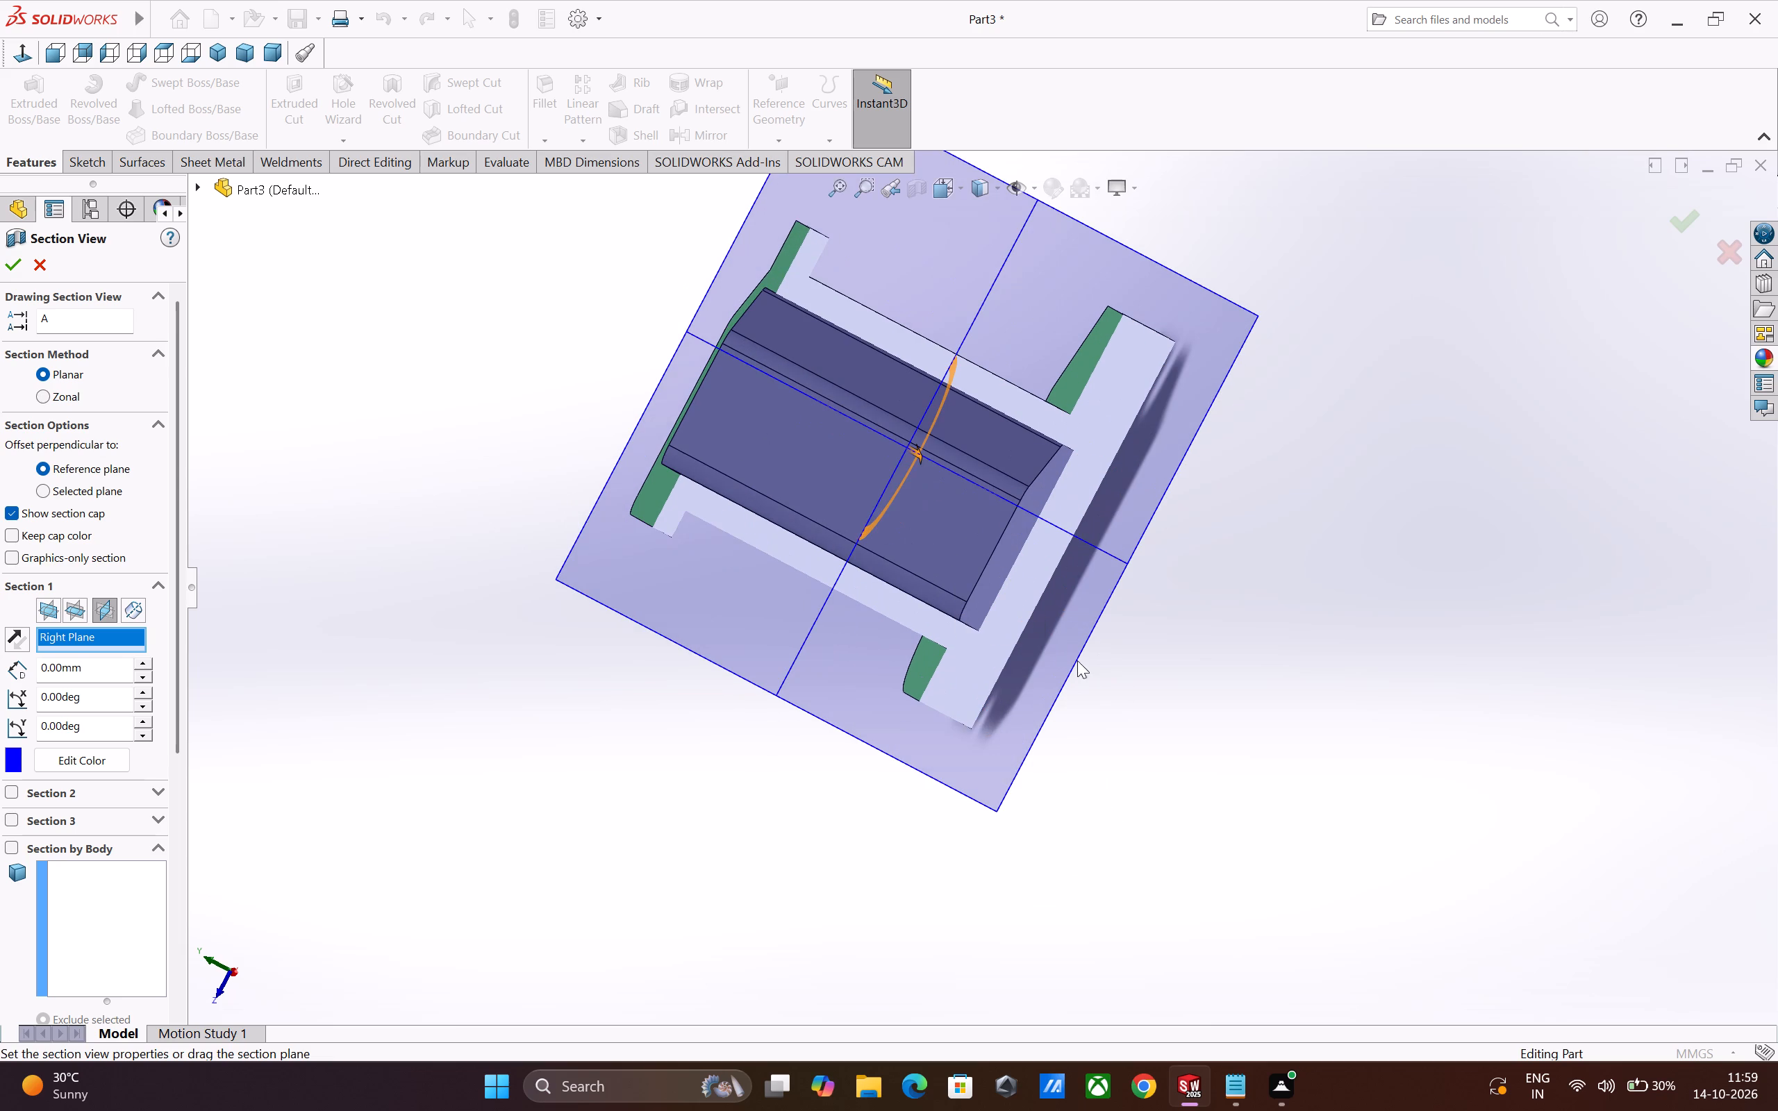
middle_click_drag(1083, 677, 1134, 761)
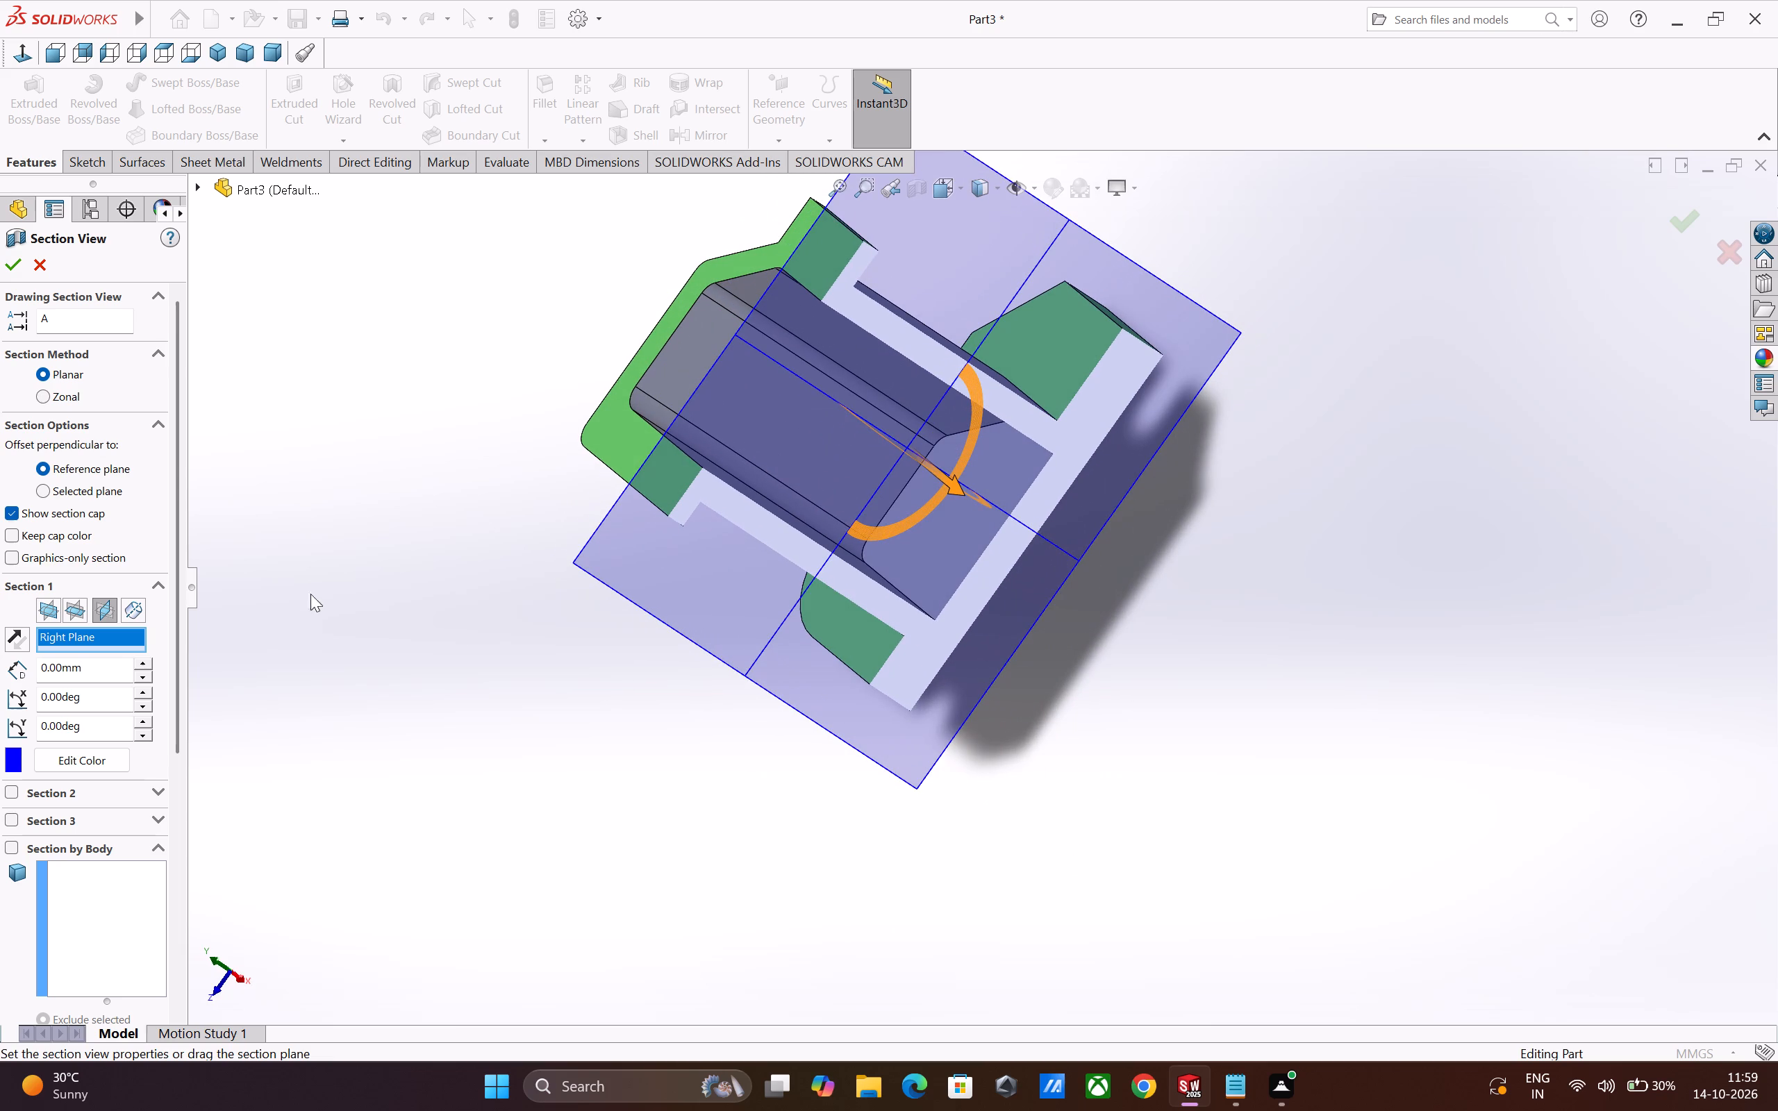
left_click(48, 271)
Examine the whole part from all sides, checking the frame, the ring walls and the slotted plate.
scroll(1031, 802, "up", 1)
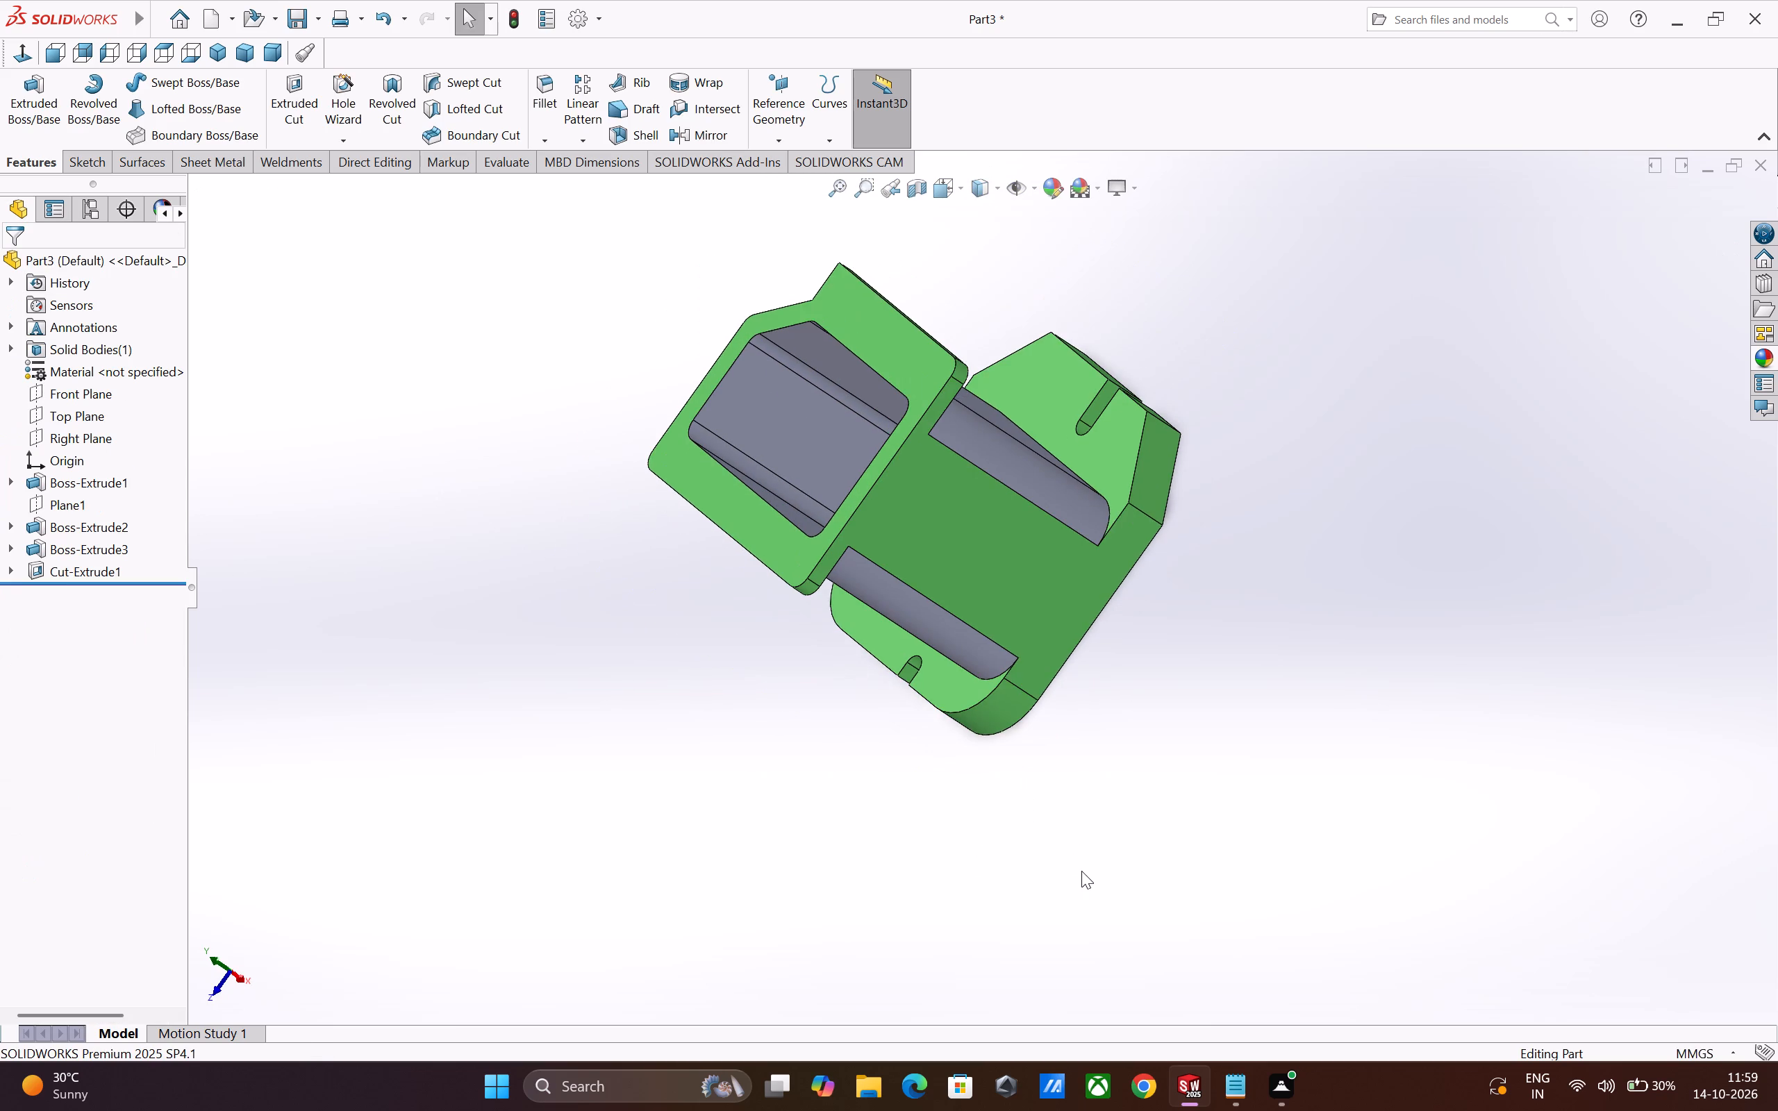
scroll(1081, 871, "up", 2)
scroll(976, 513, "down", 5)
middle_click_drag(965, 543, 974, 544)
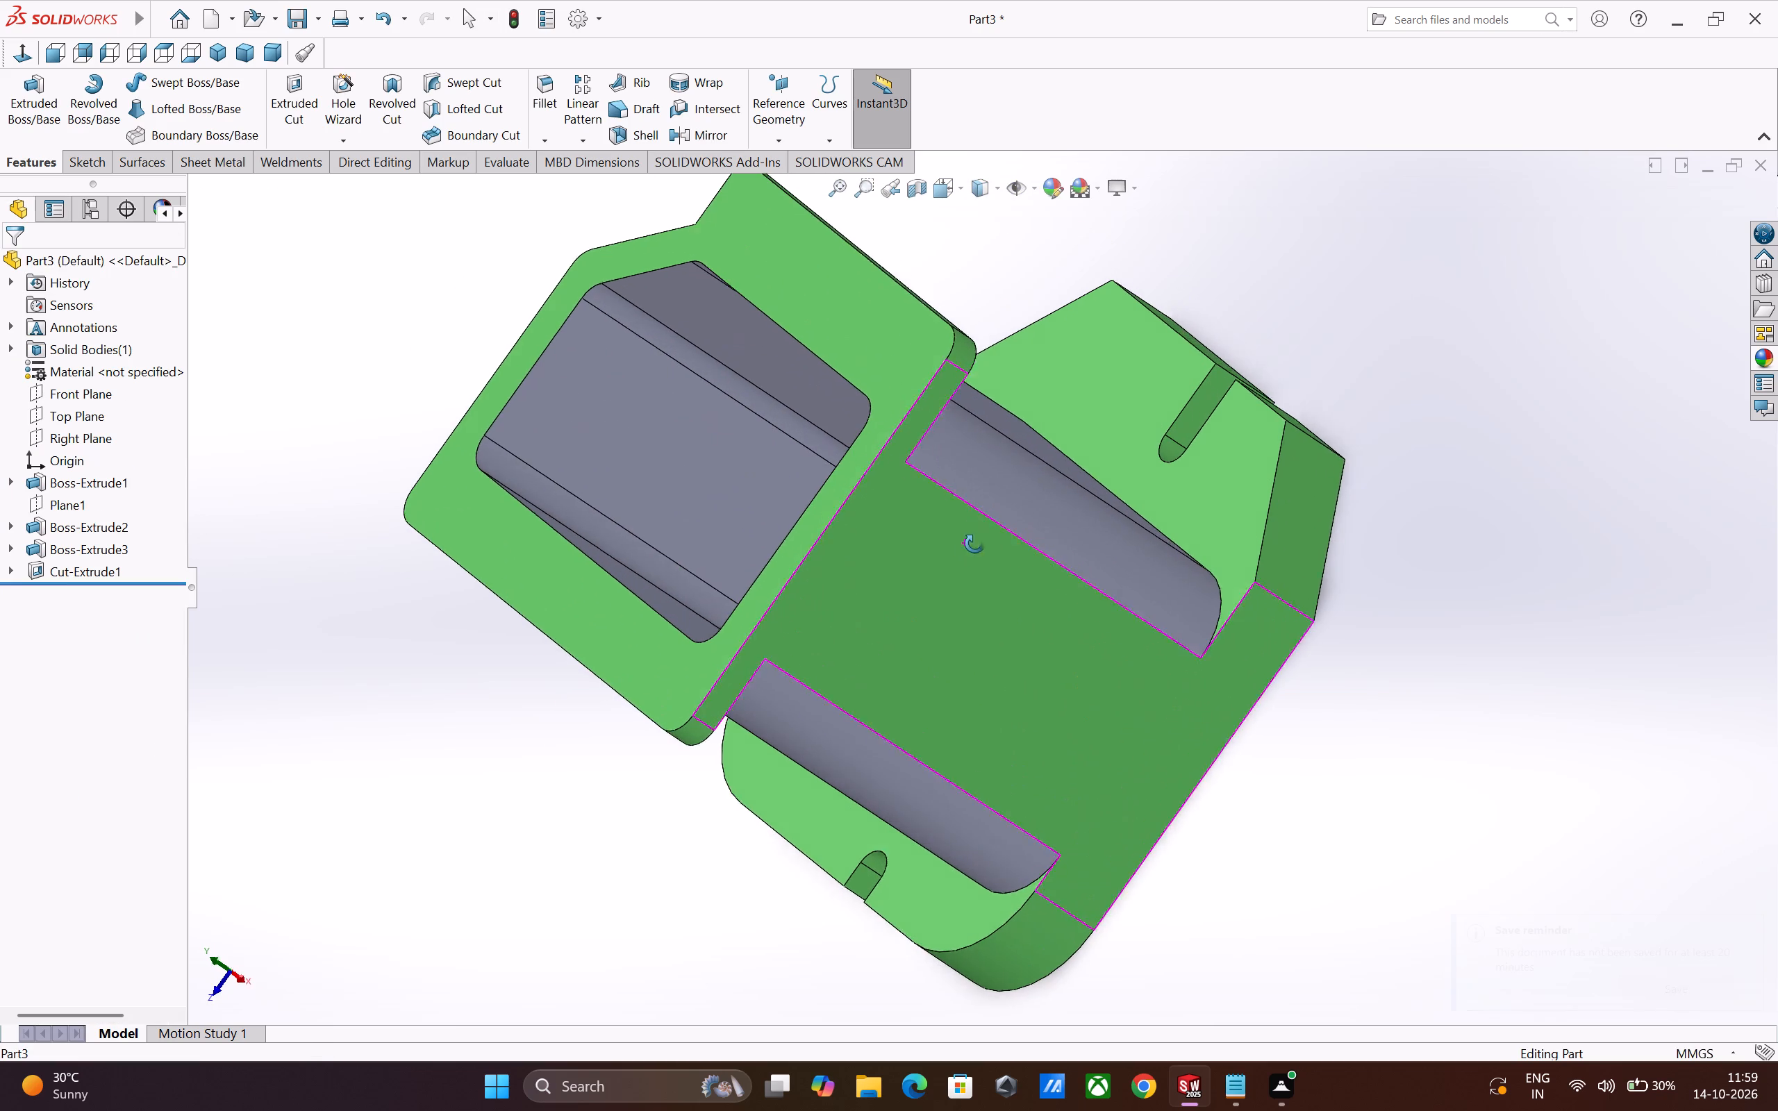
middle_click_drag(974, 544, 1107, 678)
middle_click(1107, 678)
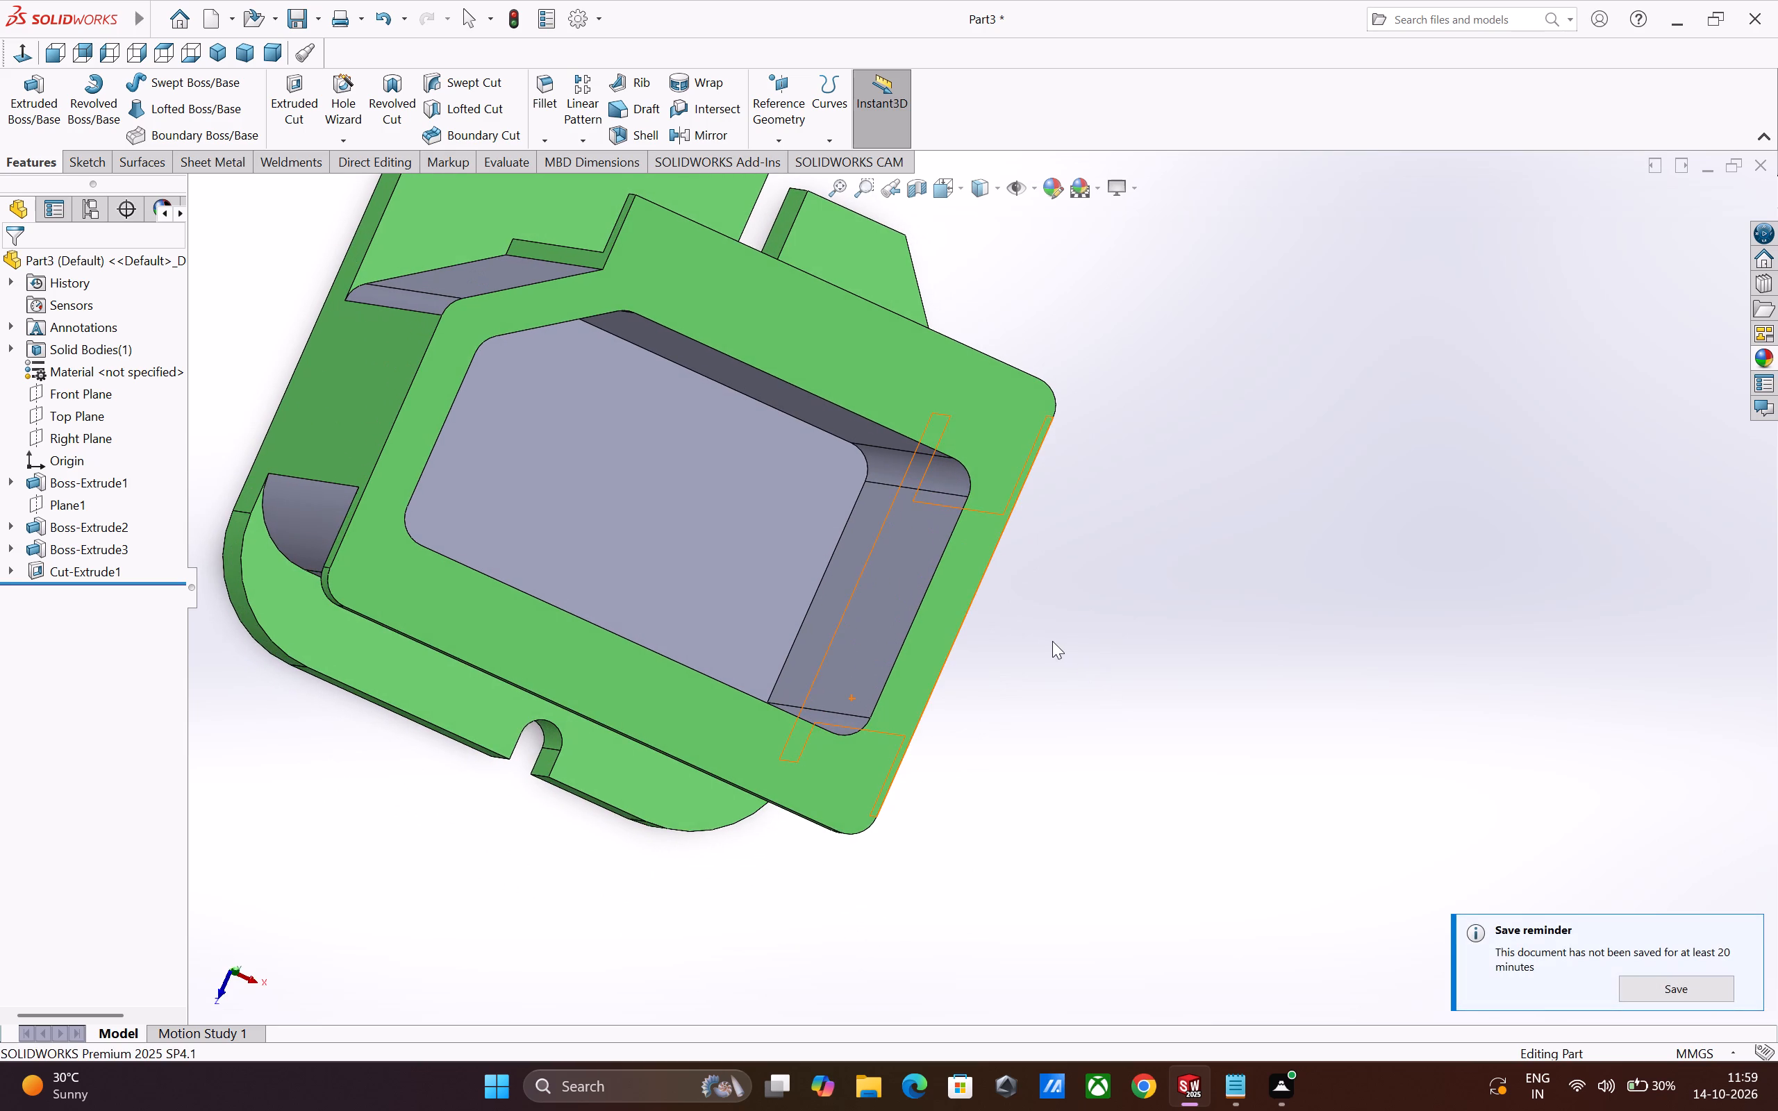
middle_click_drag(1053, 641, 1081, 647)
middle_click_drag(1110, 710, 1026, 530)
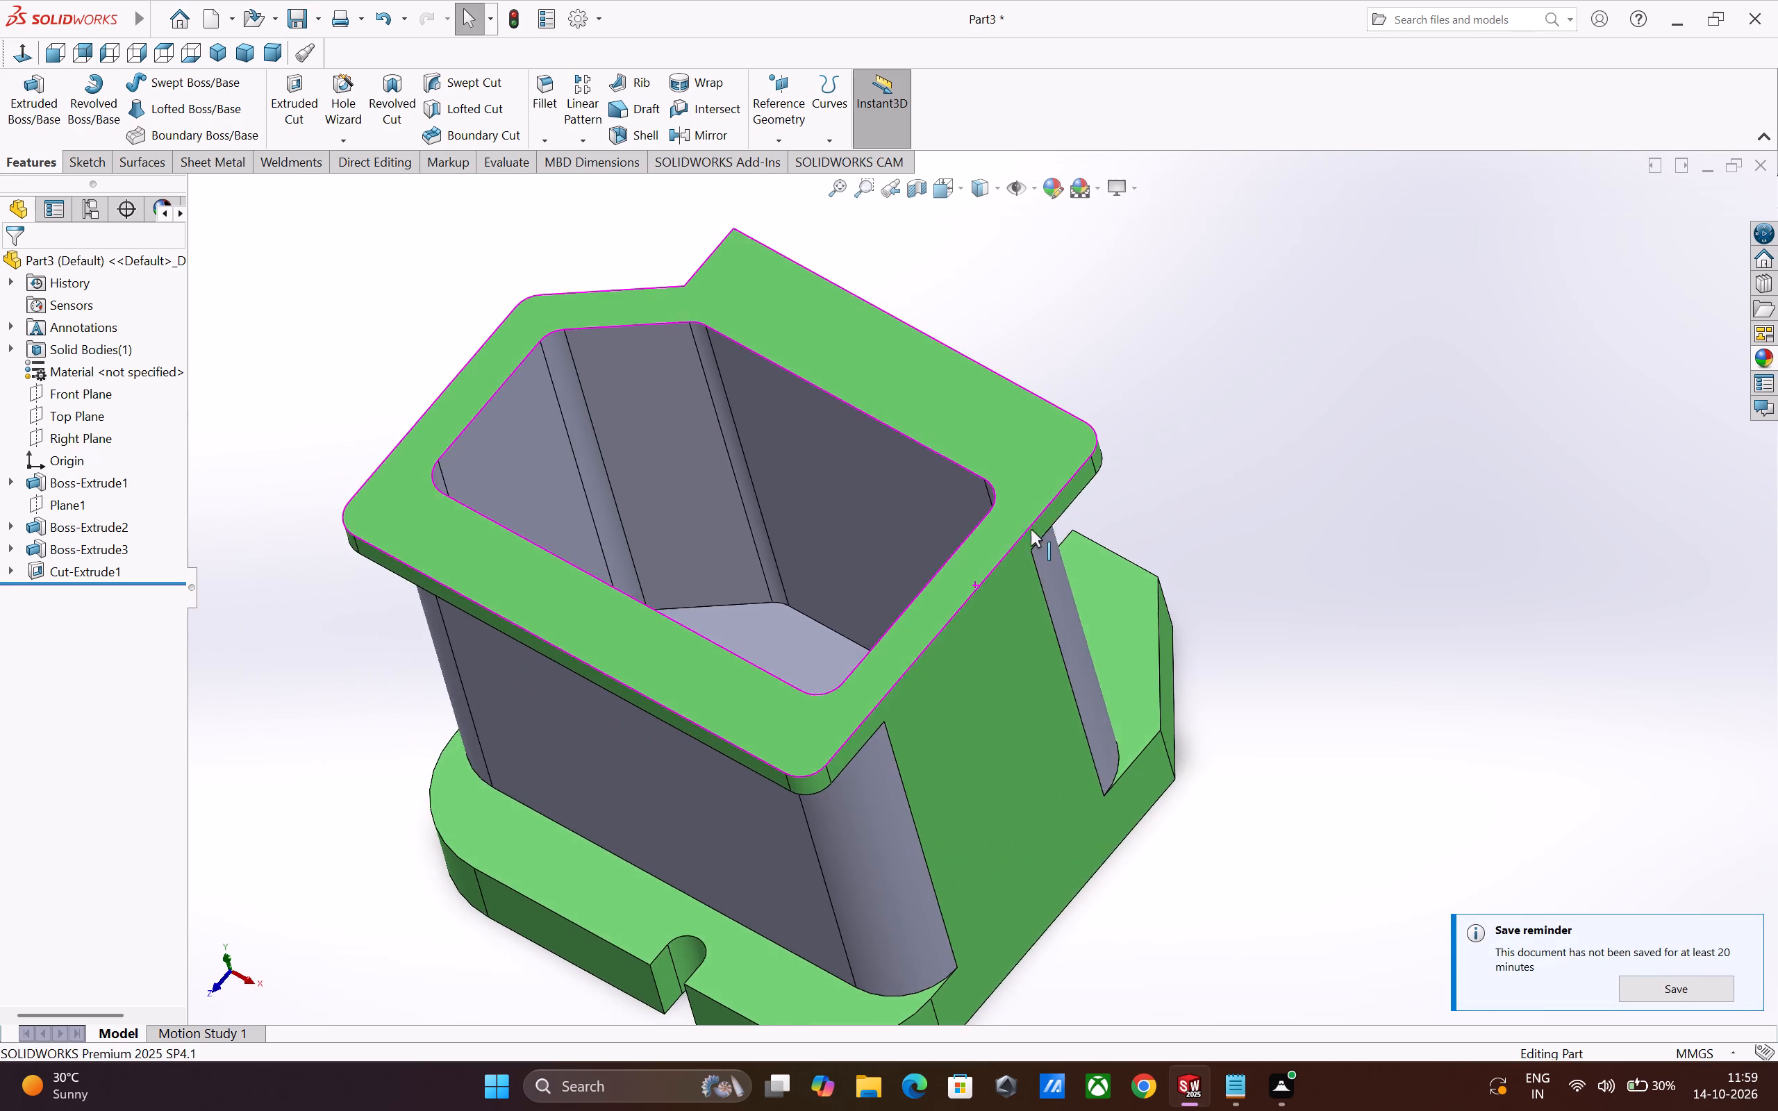
scroll(1065, 628, "up", 4)
middle_click_drag(1042, 643, 1058, 516)
scroll(970, 546, "down", 1)
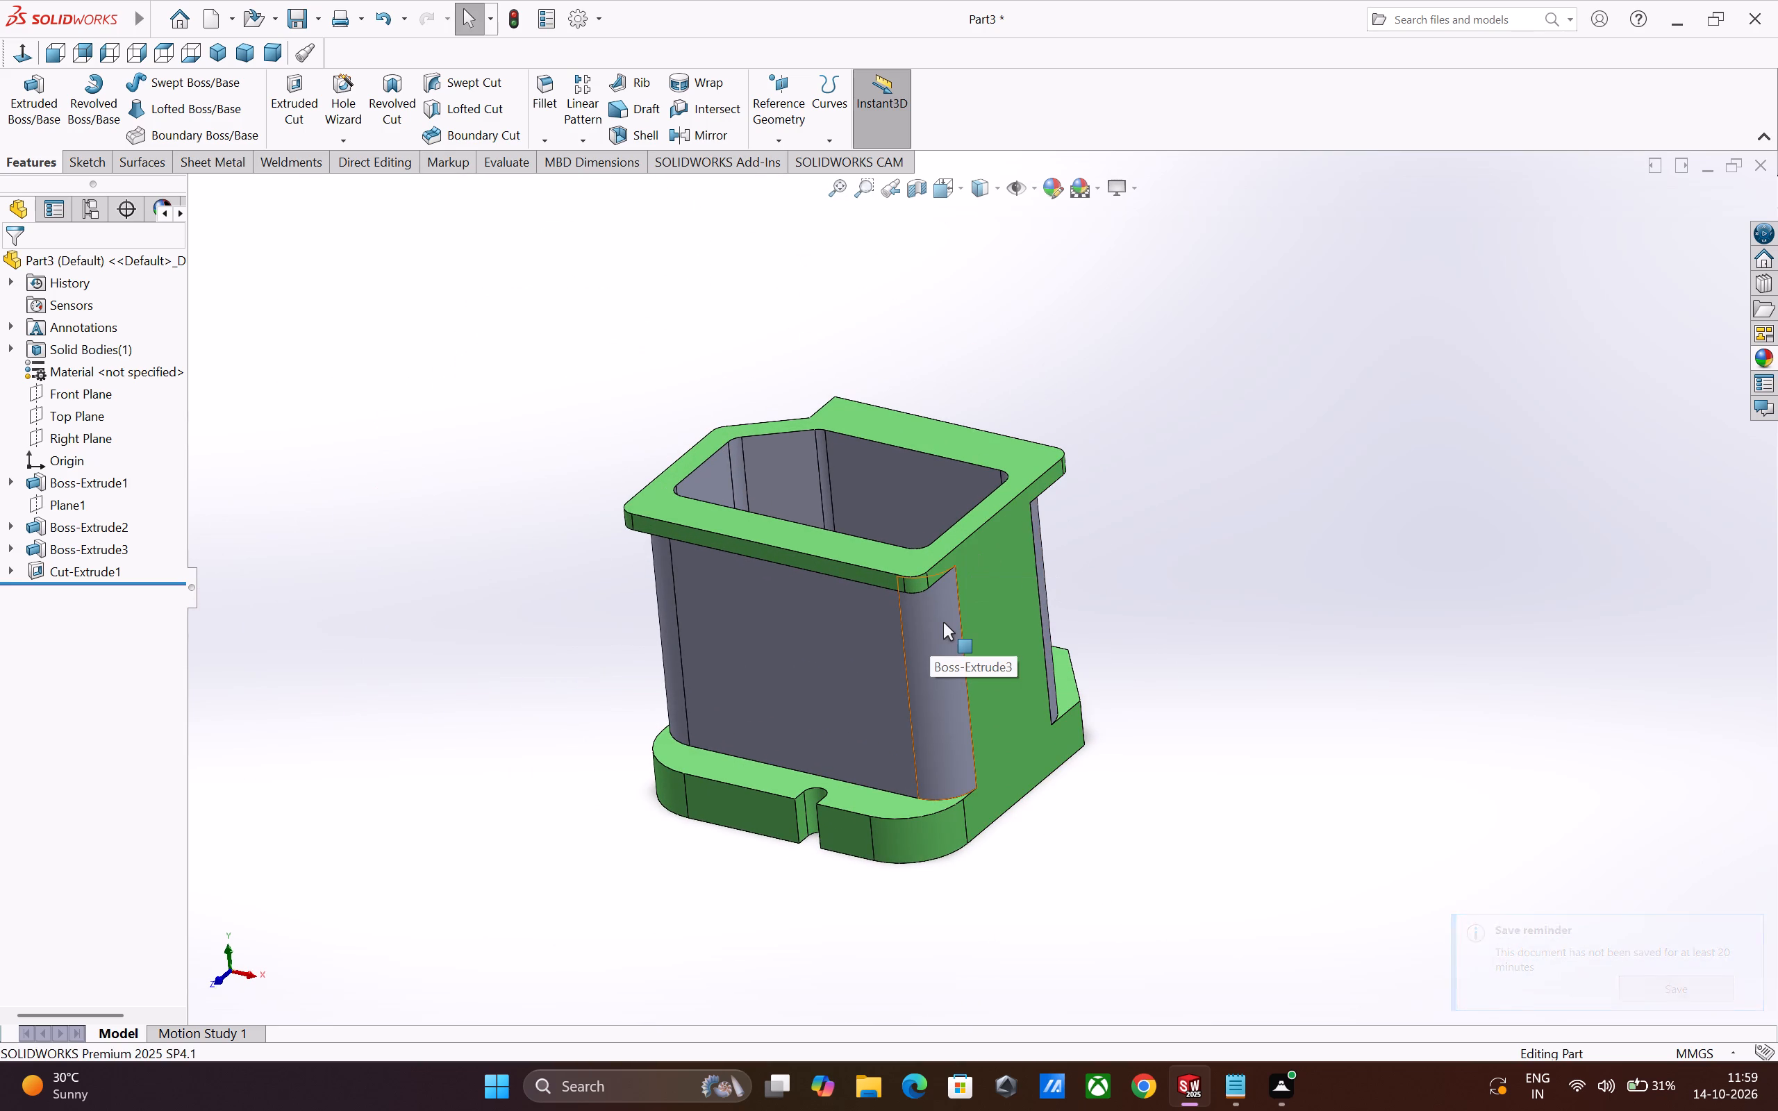
scroll(923, 522, "down", 2)
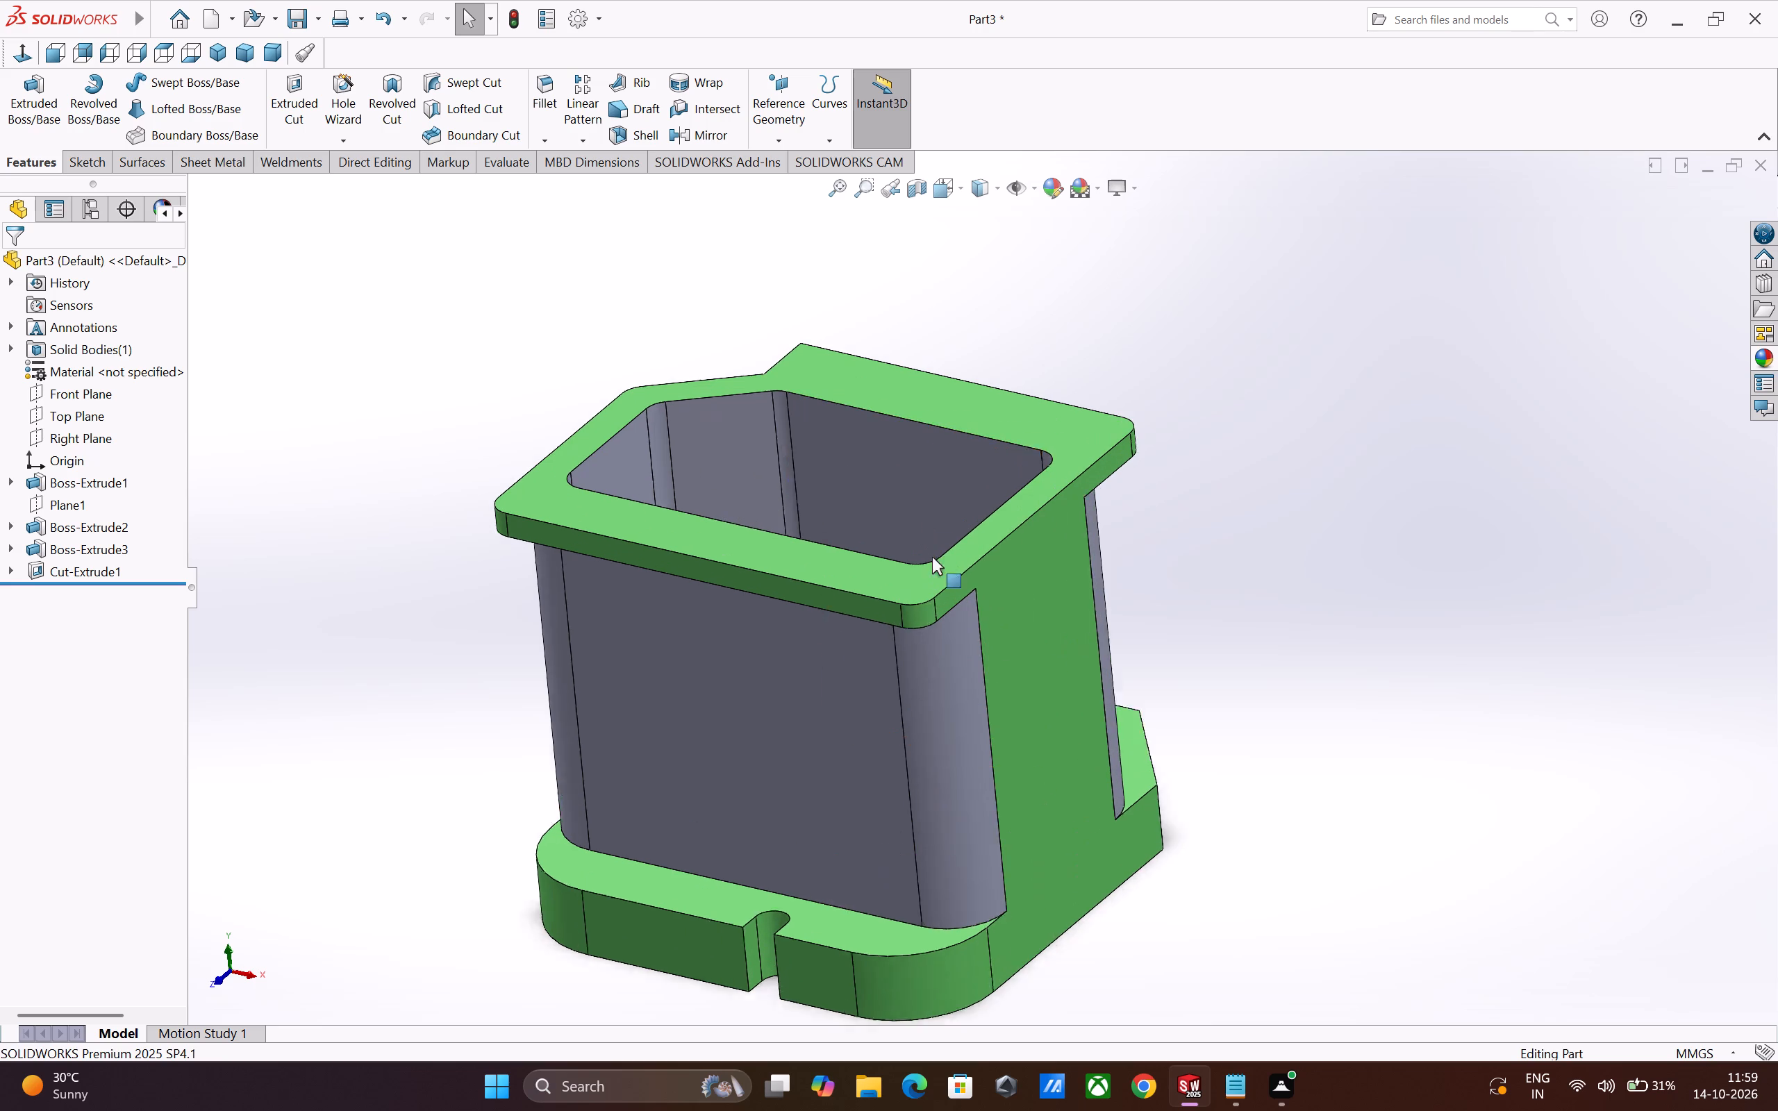
scroll(932, 557, "down", 1)
scroll(950, 658, "down", 2)
middle_click_drag(943, 680, 946, 680)
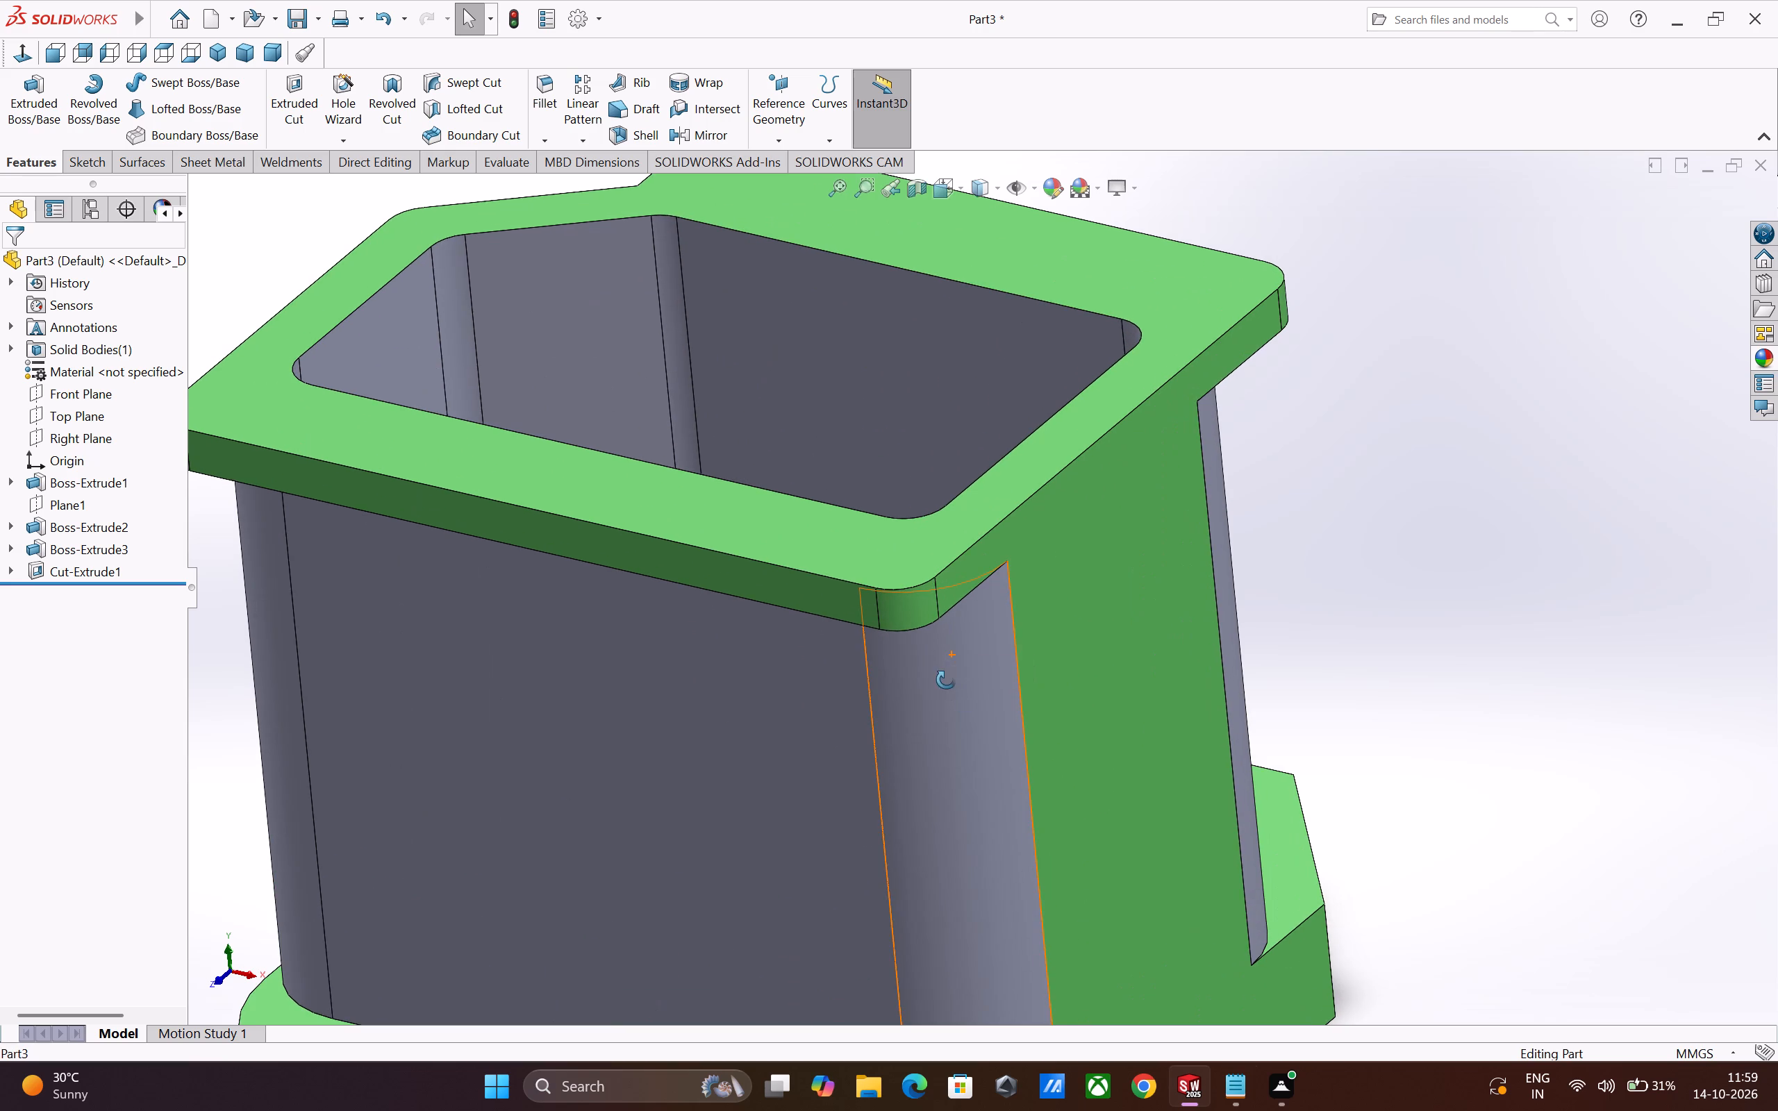
middle_click_drag(946, 680, 1175, 663)
scroll(1147, 739, "up", 2)
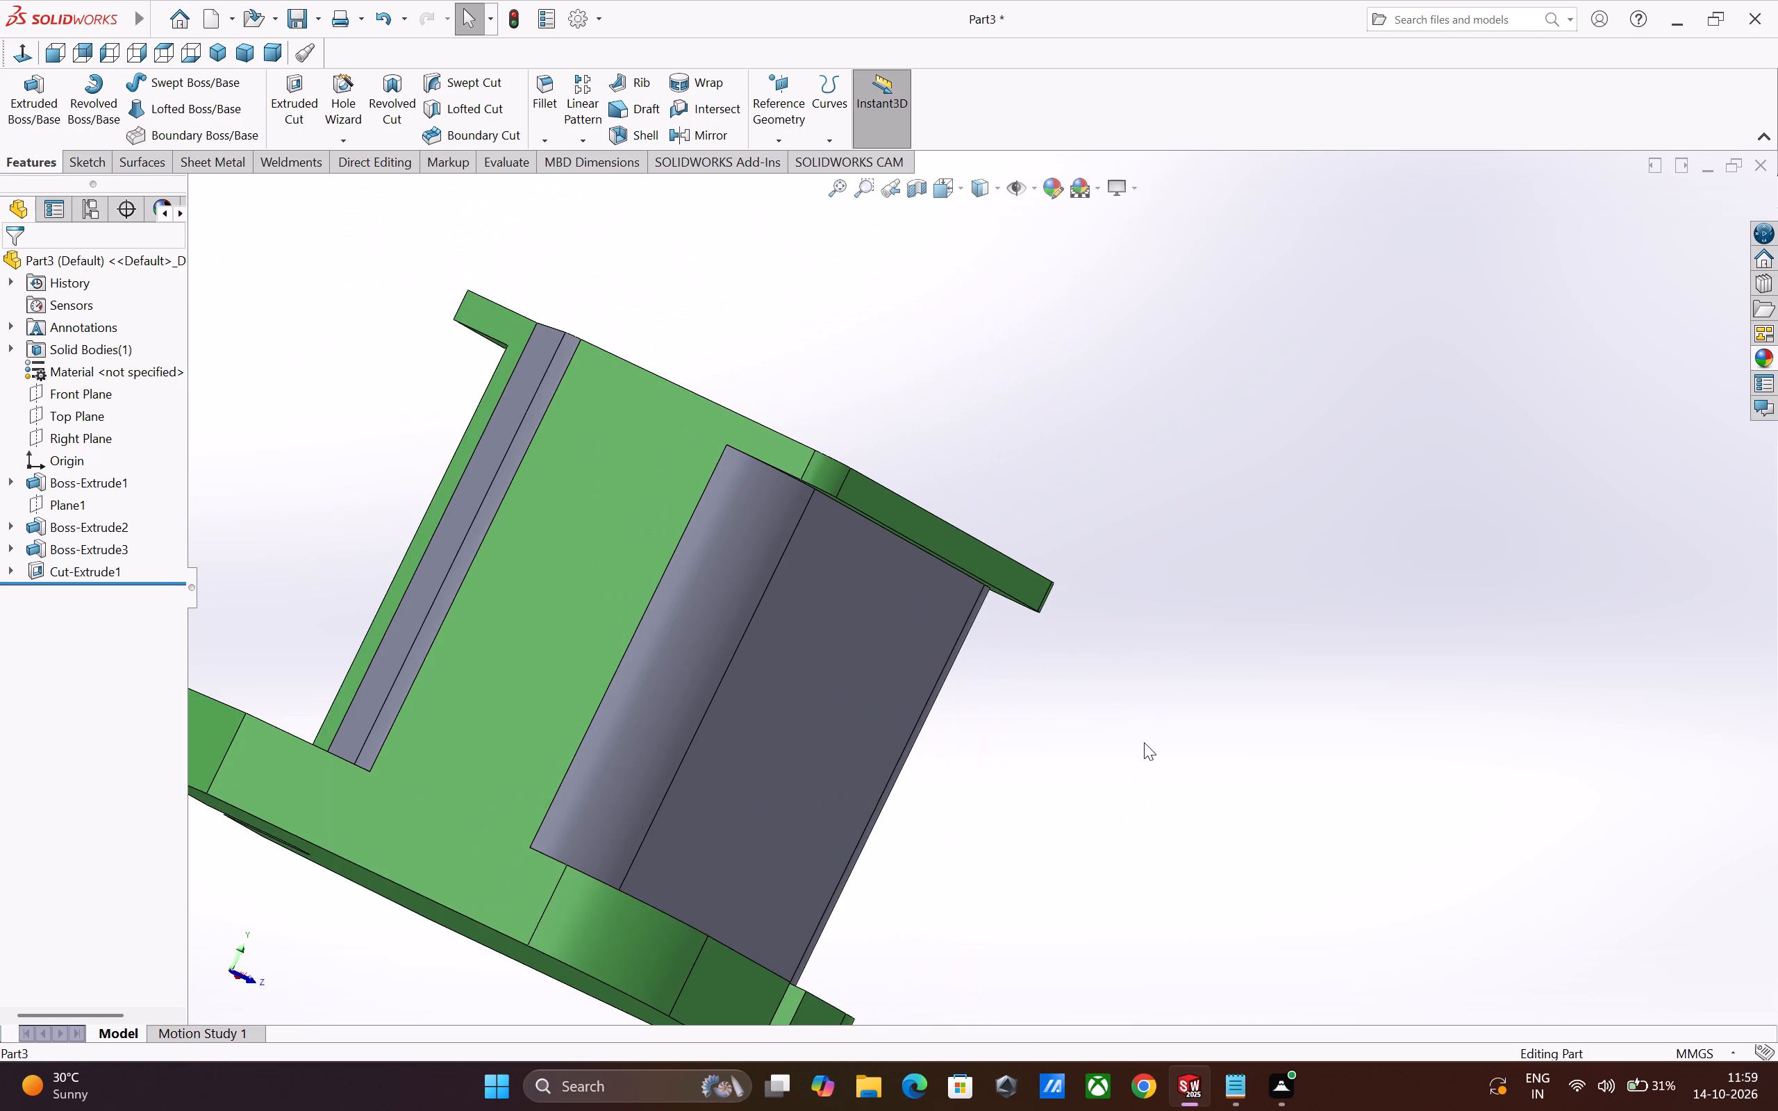
middle_click_drag(1143, 743, 1059, 769)
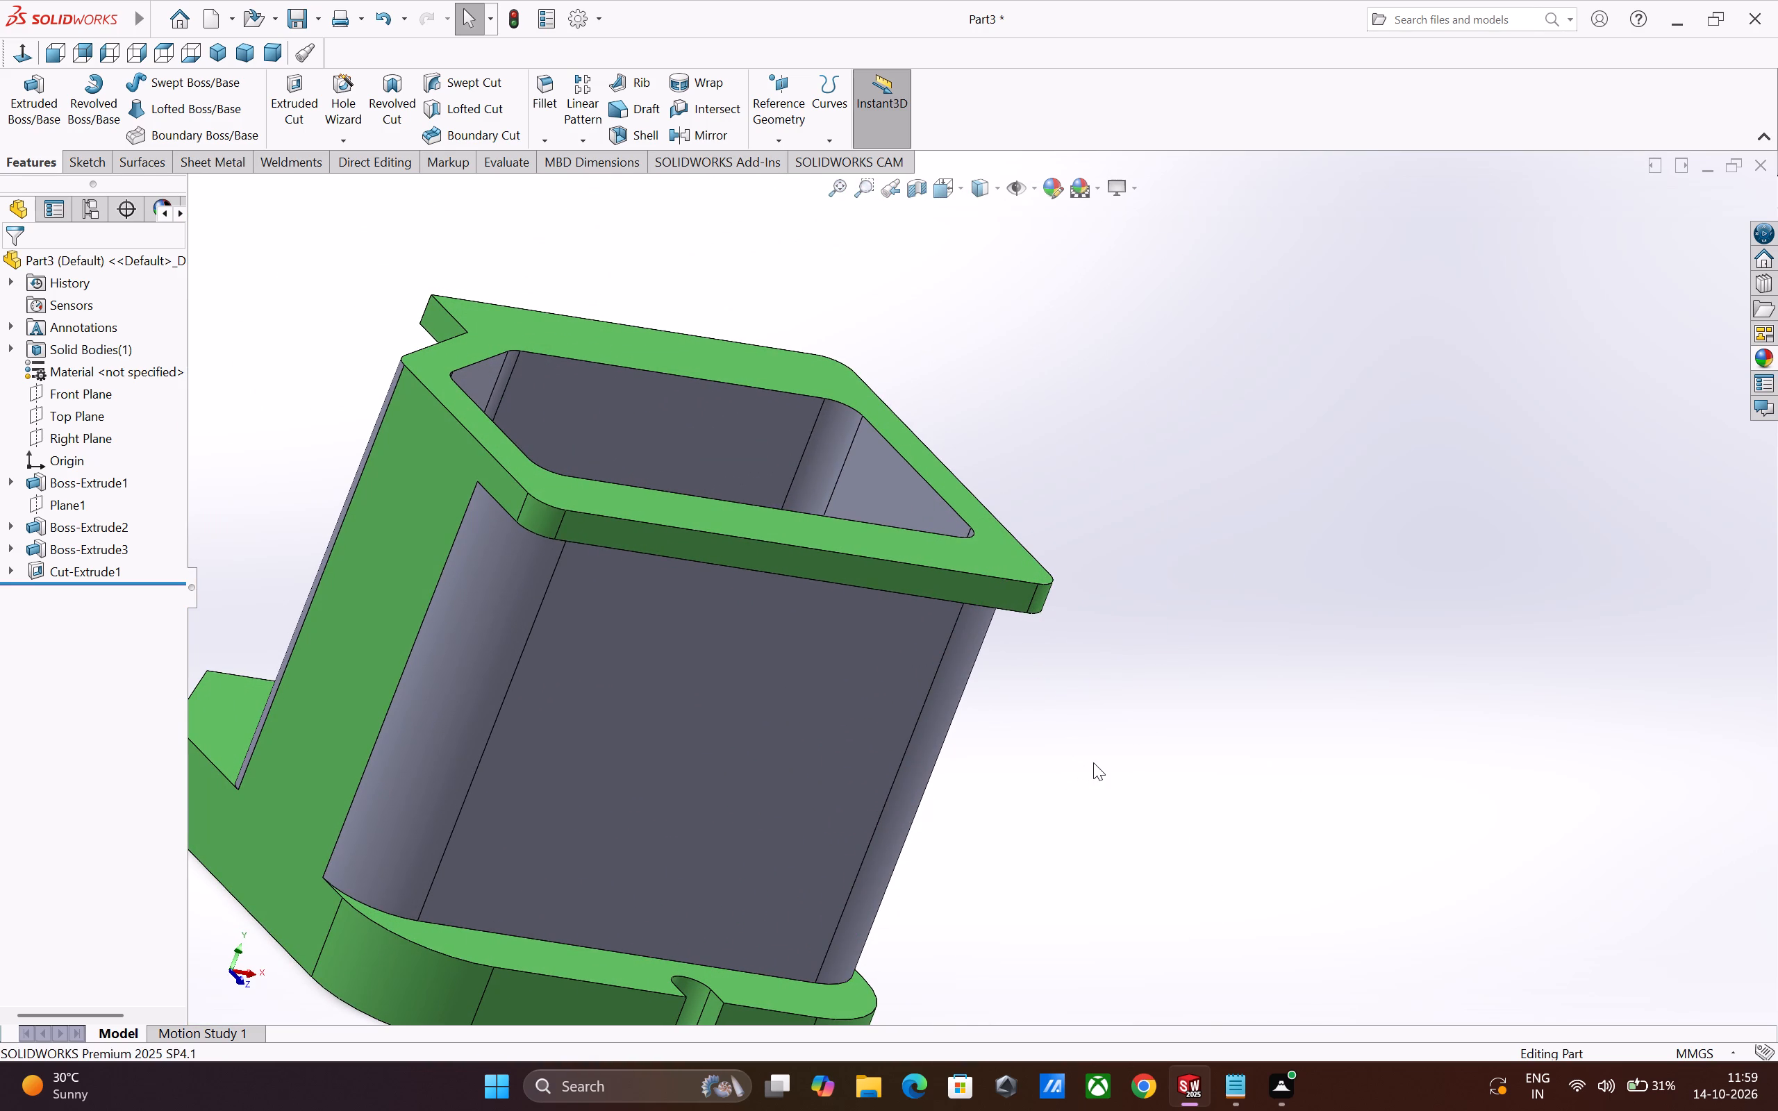
middle_click_drag(1093, 762, 838, 801)
scroll(887, 772, "up", 2)
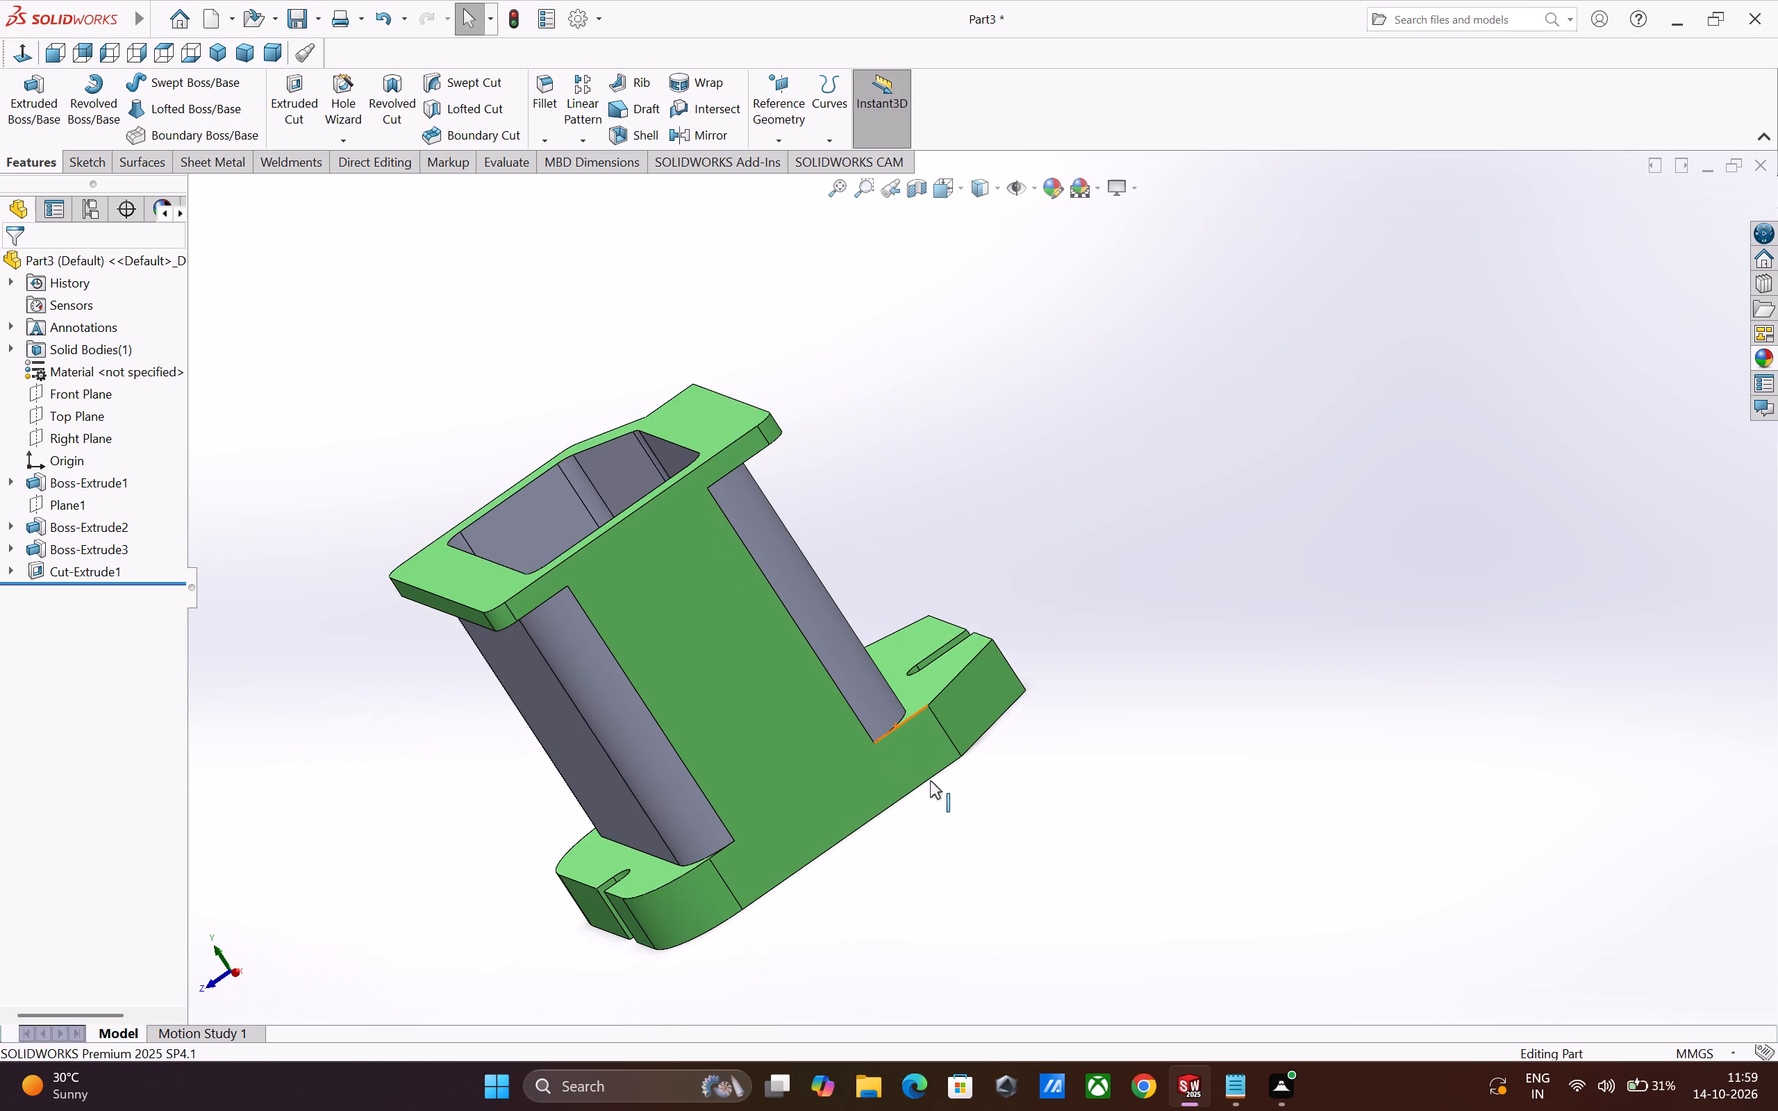
middle_click_drag(1011, 795, 929, 860)
middle_click_drag(1022, 813, 991, 838)
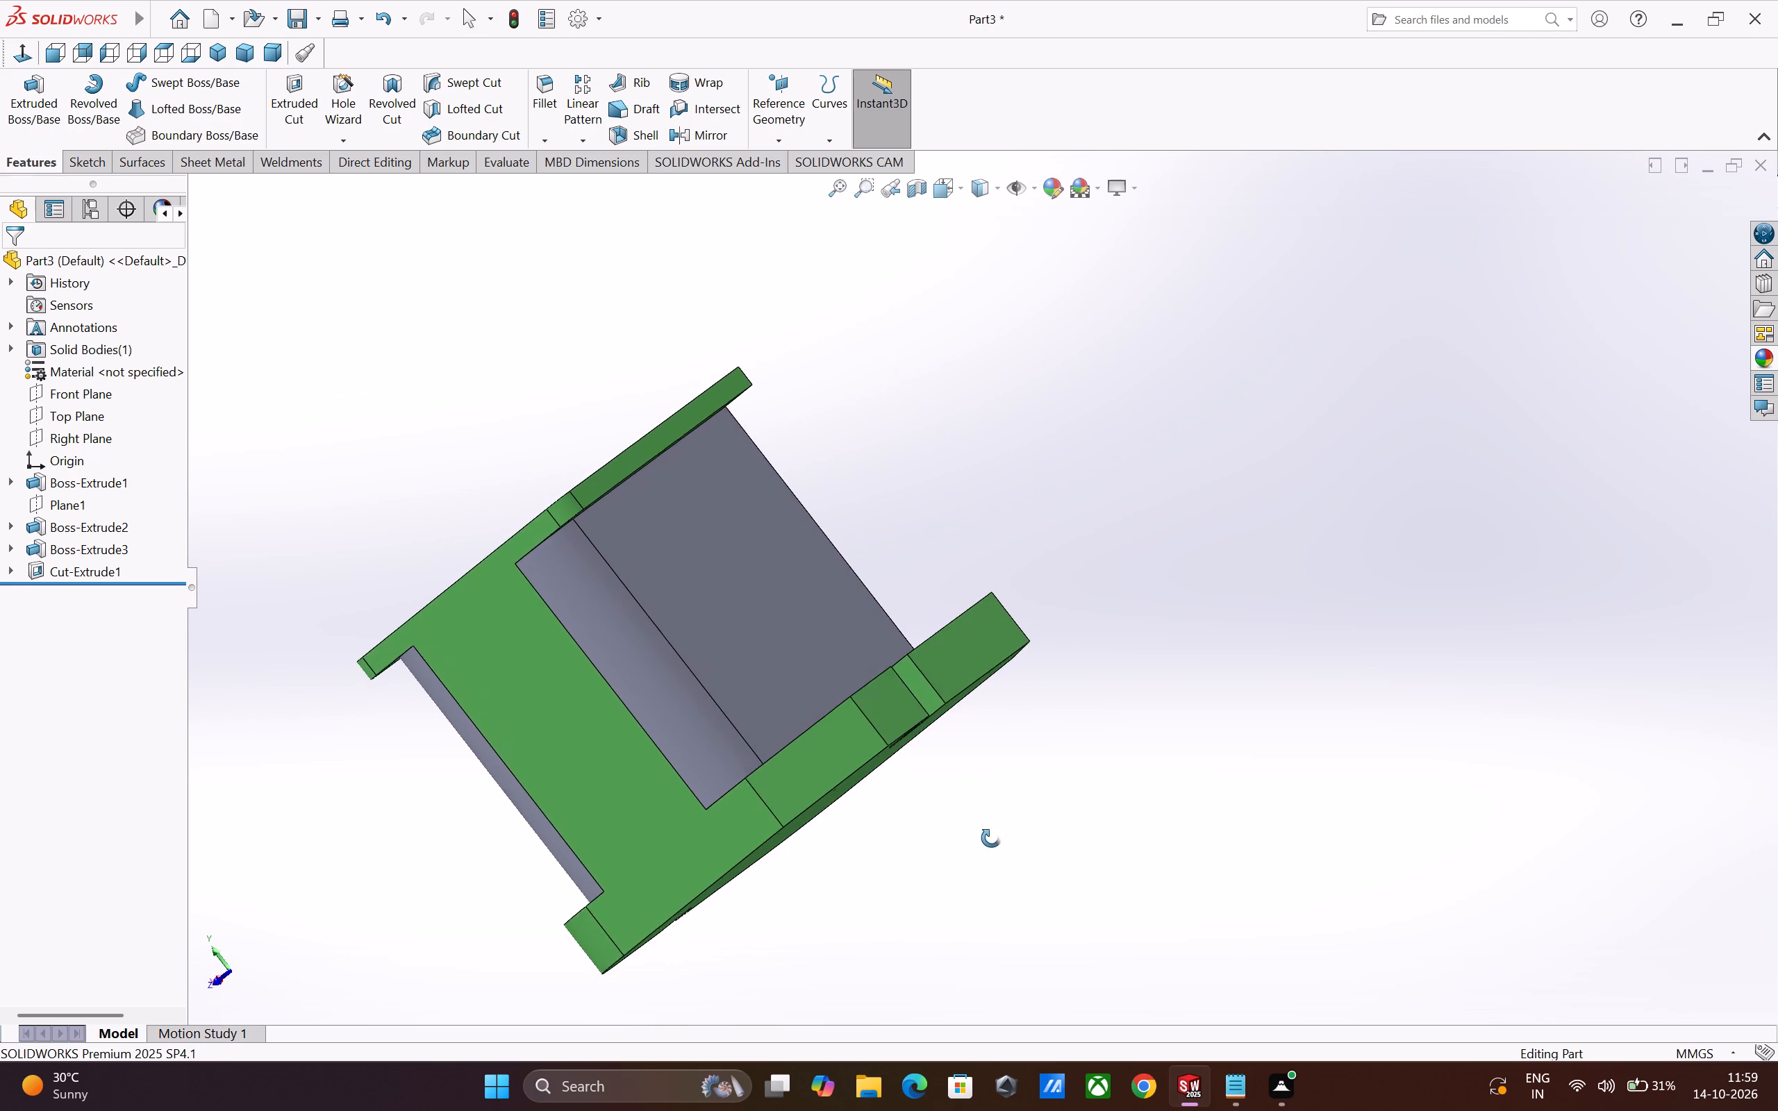
middle_click_drag(991, 838, 954, 870)
middle_click_drag(1013, 826, 970, 859)
middle_click_drag(1001, 840, 962, 870)
middle_click_drag(1021, 832, 1038, 840)
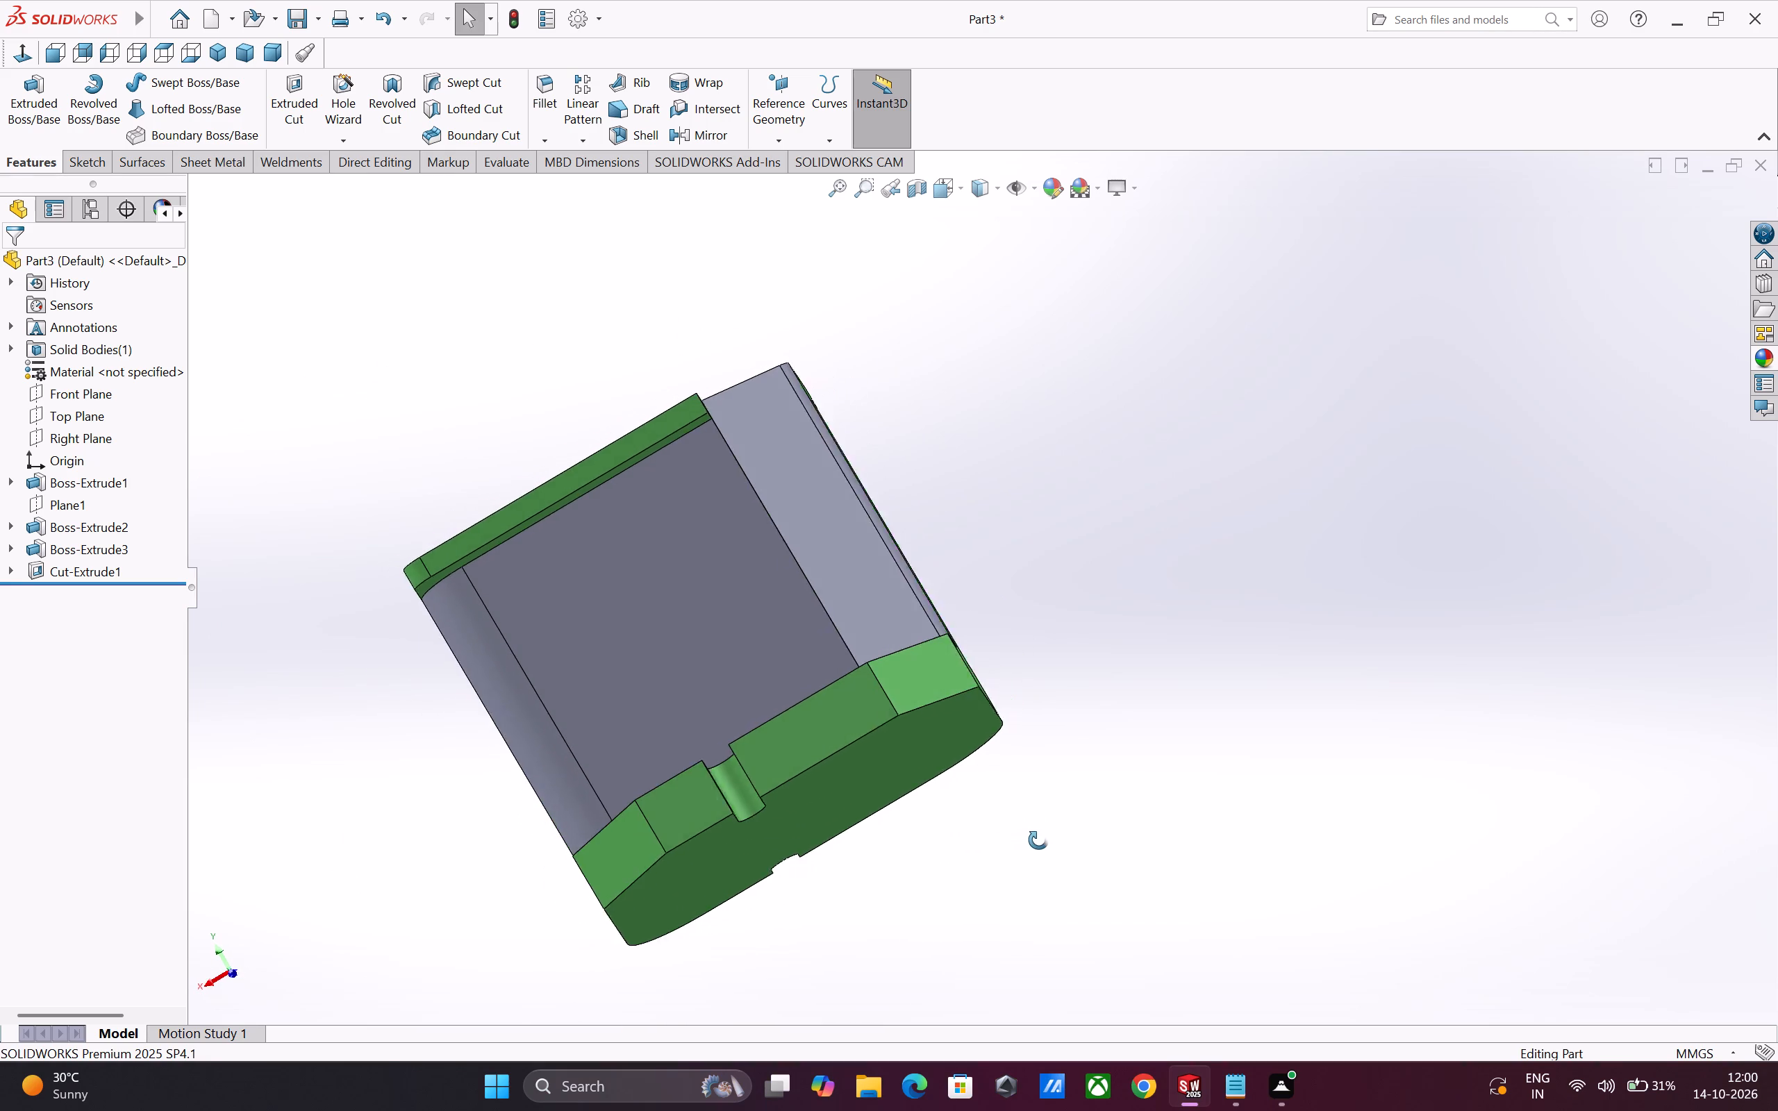
middle_click_drag(1038, 840, 1103, 823)
middle_click_drag(1017, 850, 1065, 824)
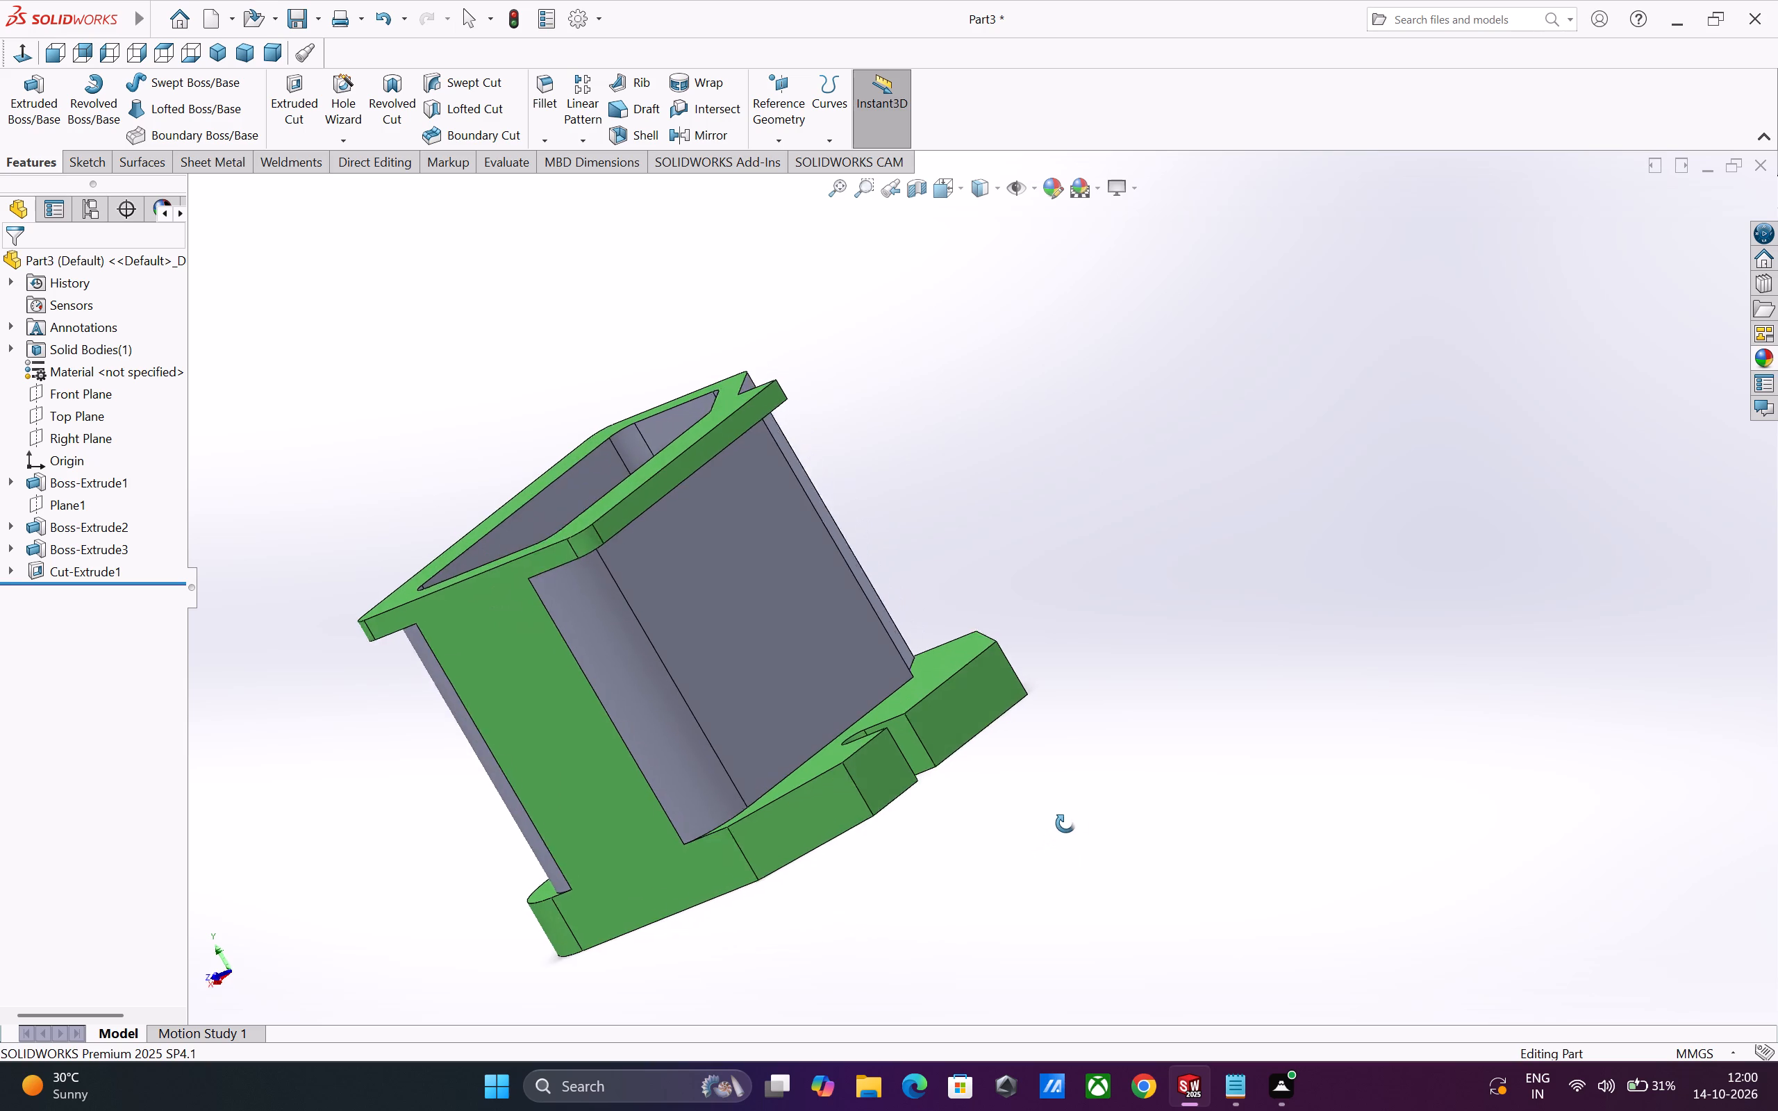
Examine the whole part from all sides, checking the frame opening, the ring walls, and the slotted plate's edges and underside.
middle_click_drag(1065, 824, 1133, 803)
middle_click_drag(1012, 876, 1157, 802)
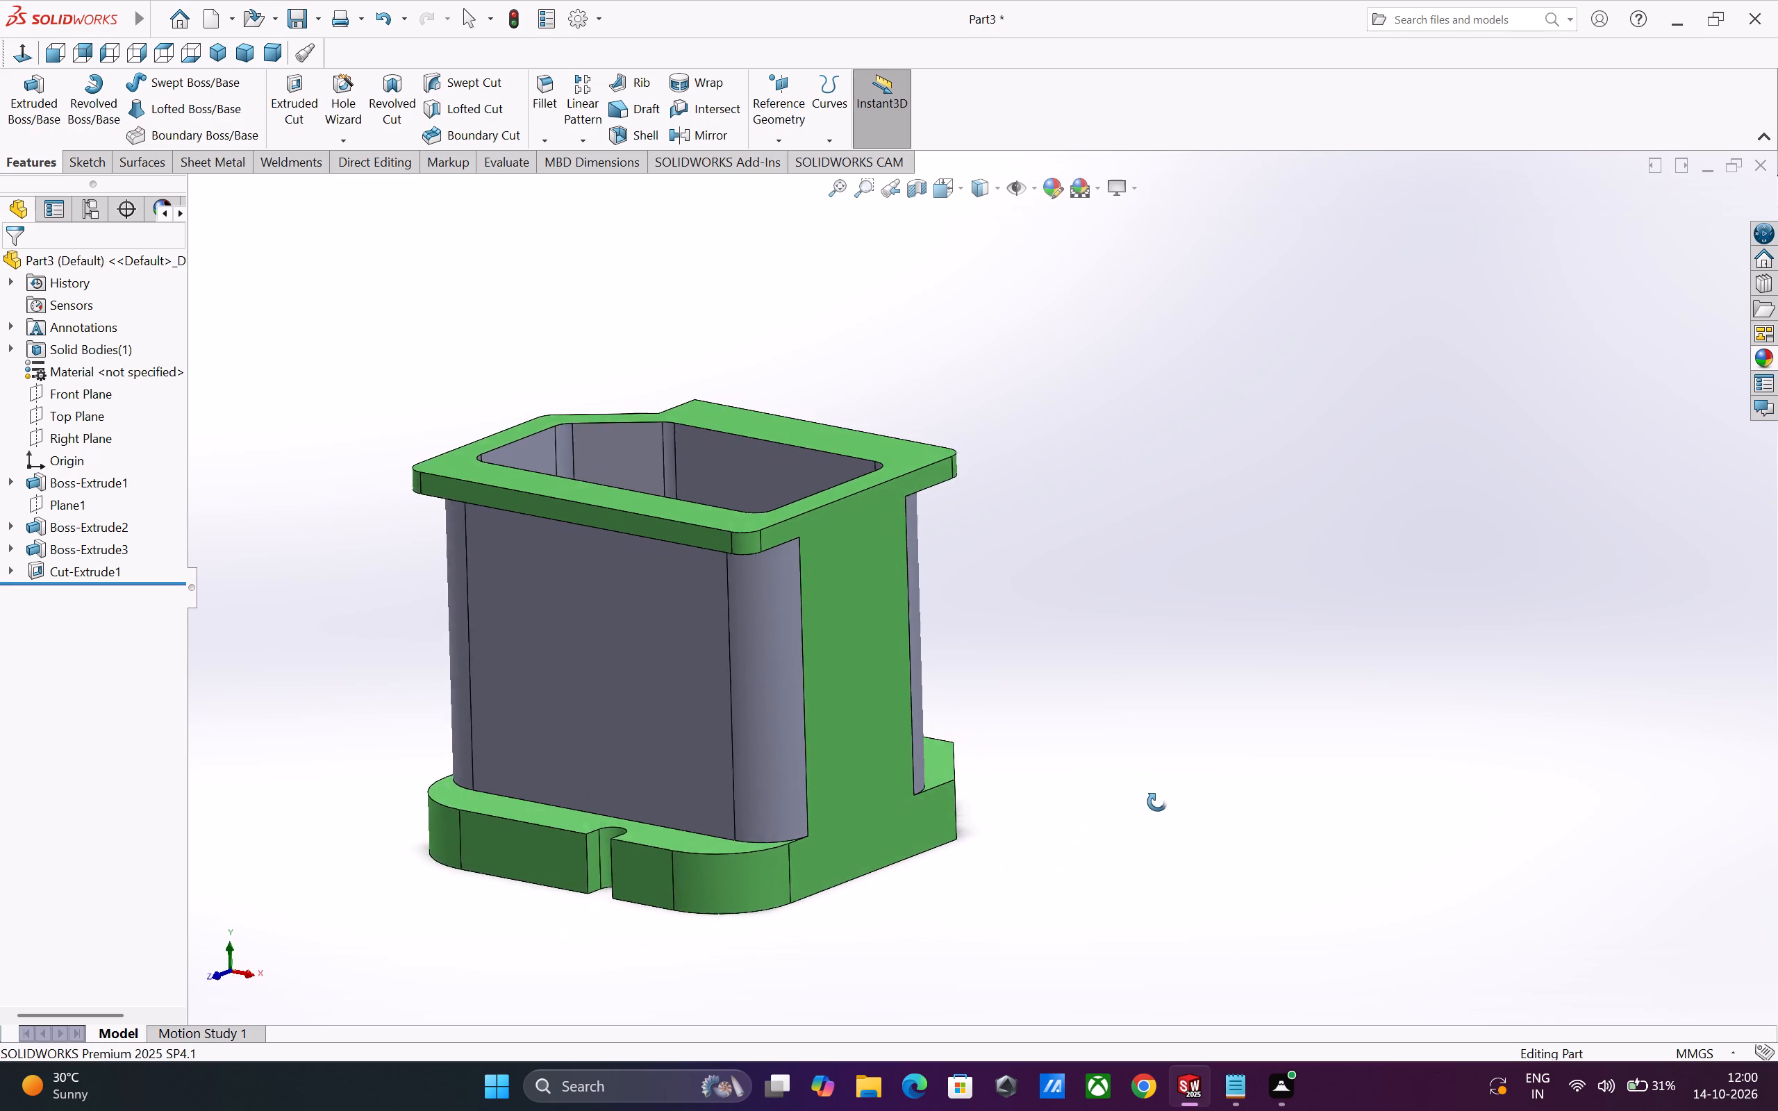
middle_click_drag(1157, 802, 1187, 791)
scroll(1174, 795, "up", 1)
middle_click_drag(920, 740, 1017, 728)
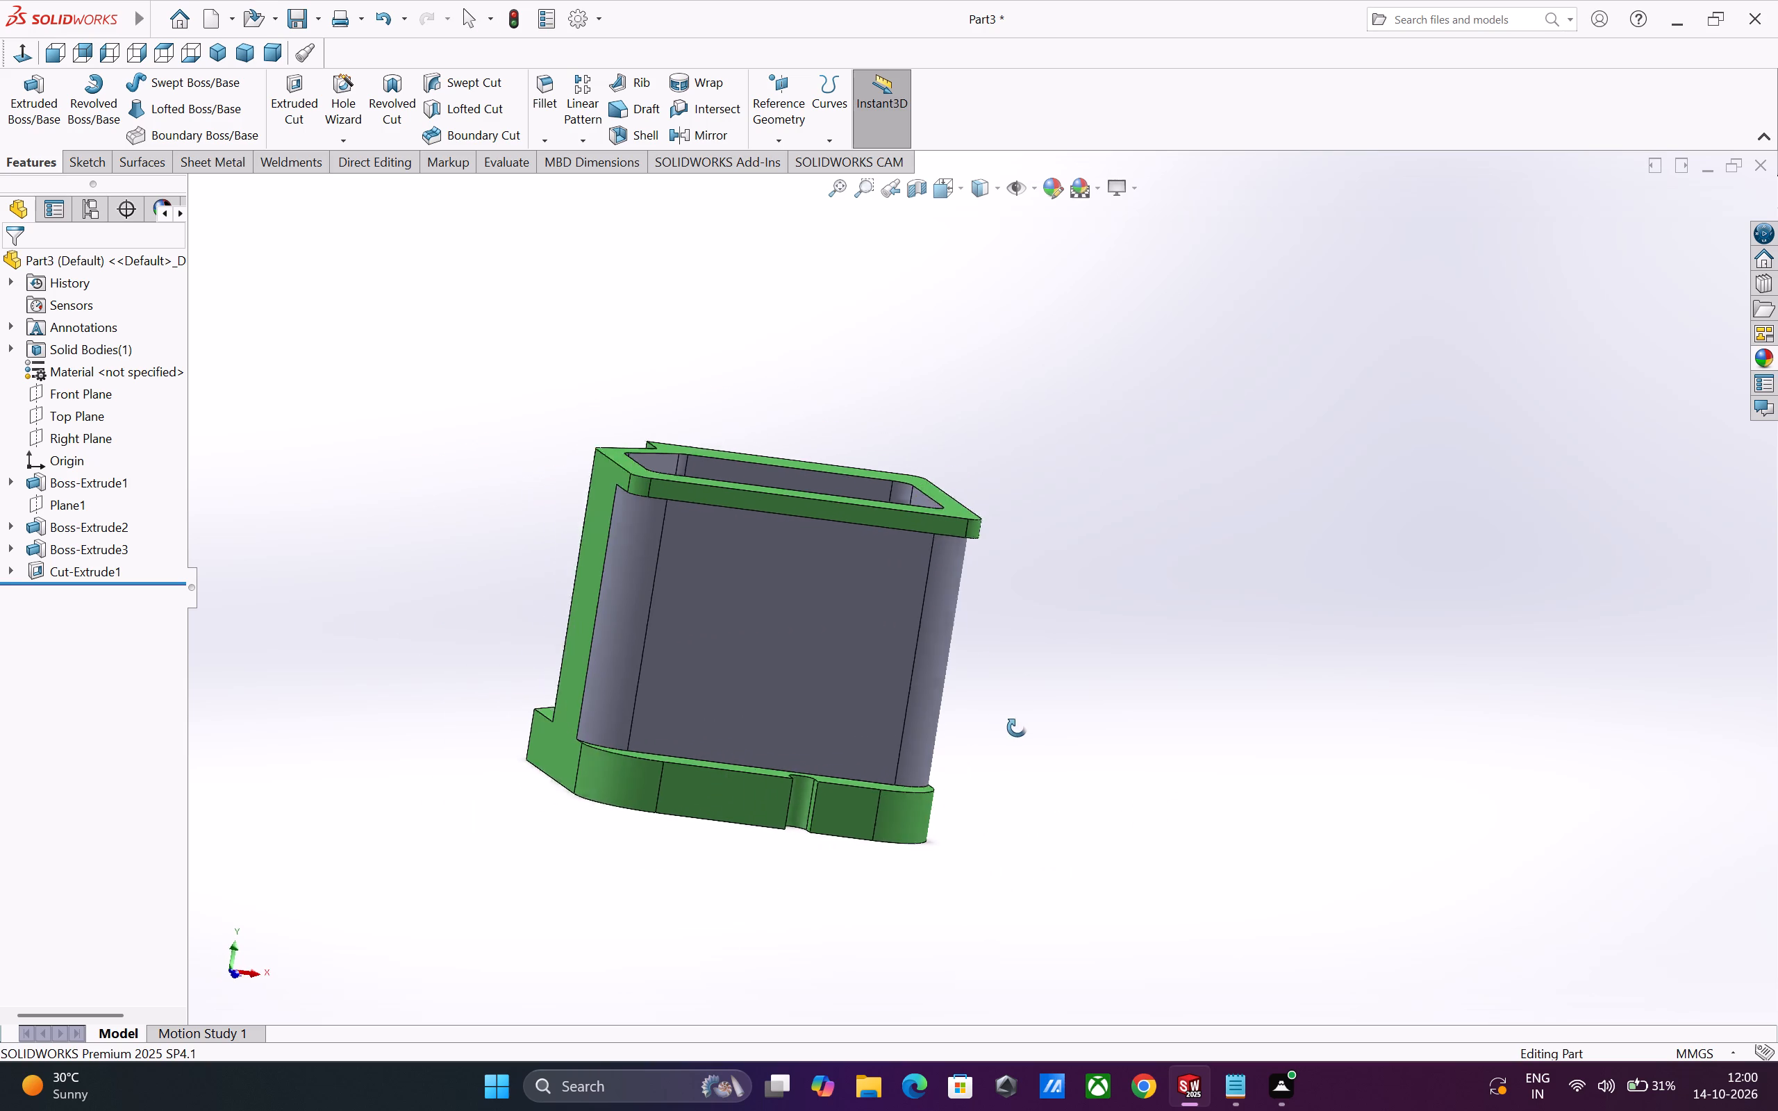
middle_click_drag(1017, 728, 1029, 726)
middle_click_drag(933, 785, 1177, 773)
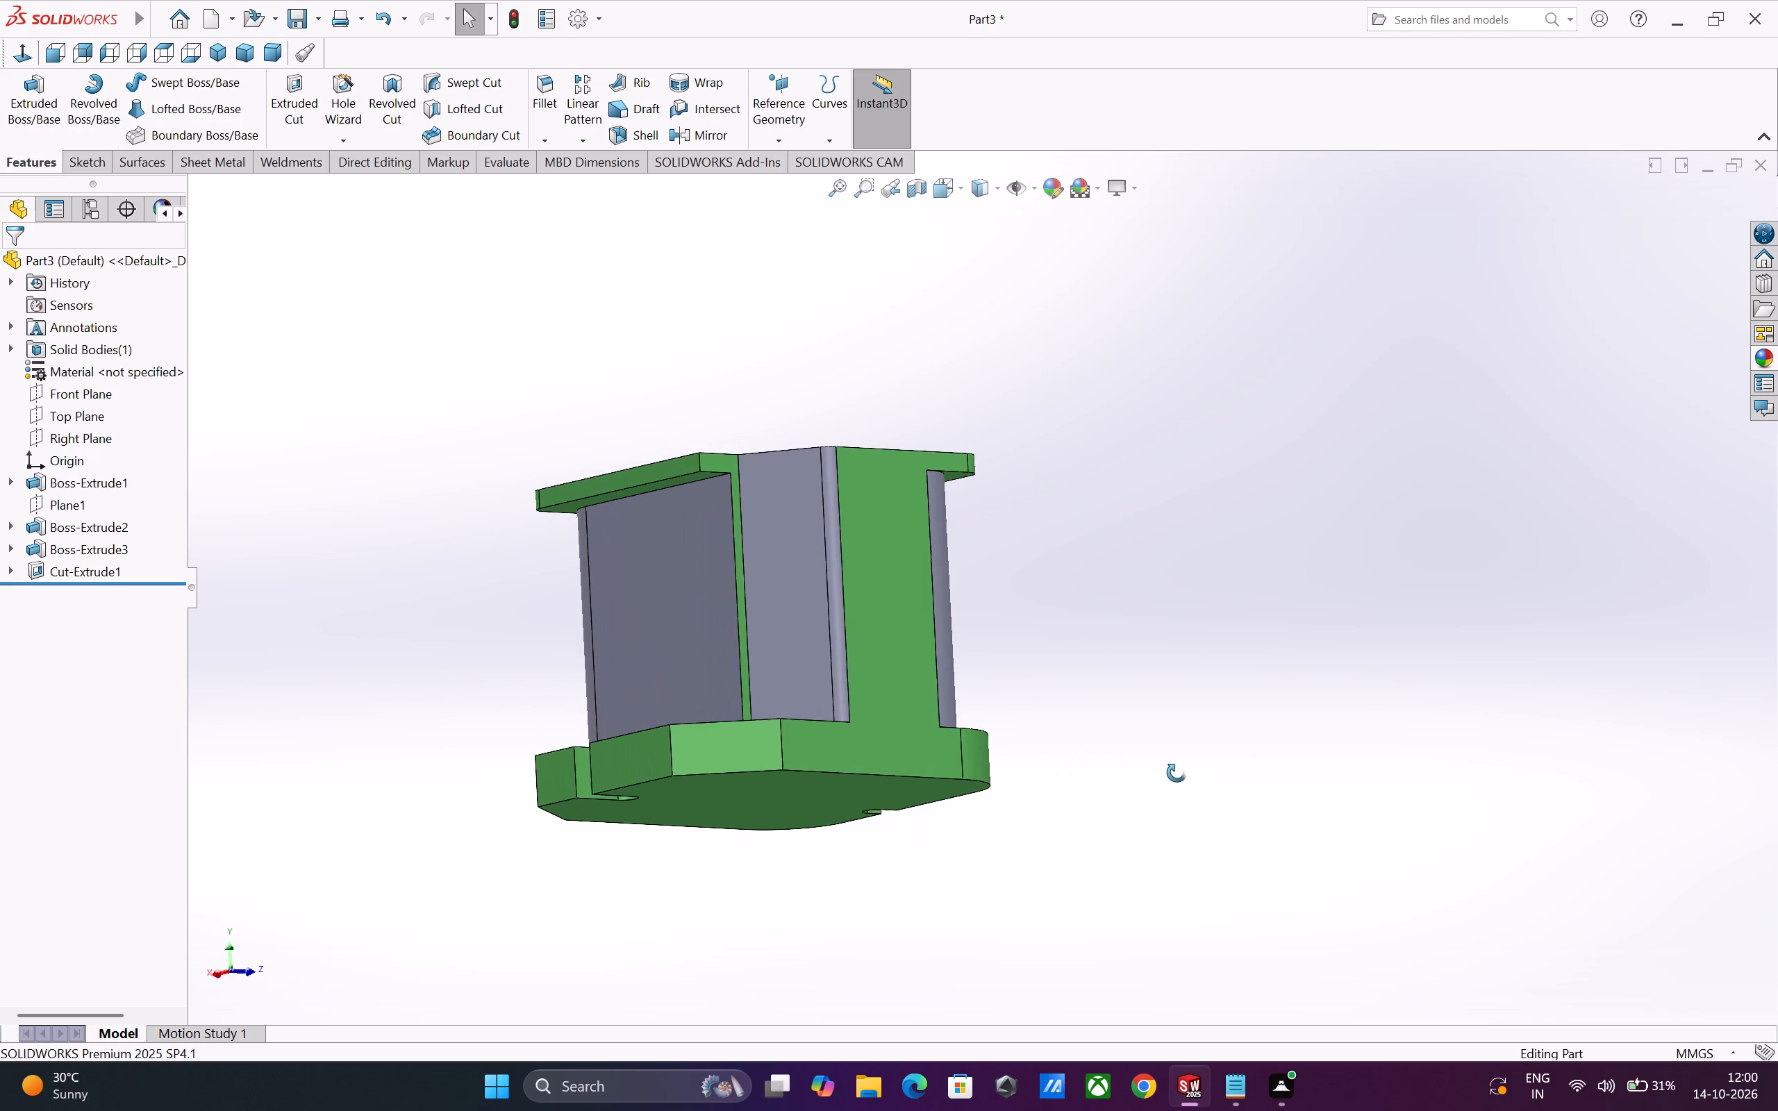
middle_click_drag(1177, 773, 1180, 773)
middle_click_drag(941, 631, 1016, 631)
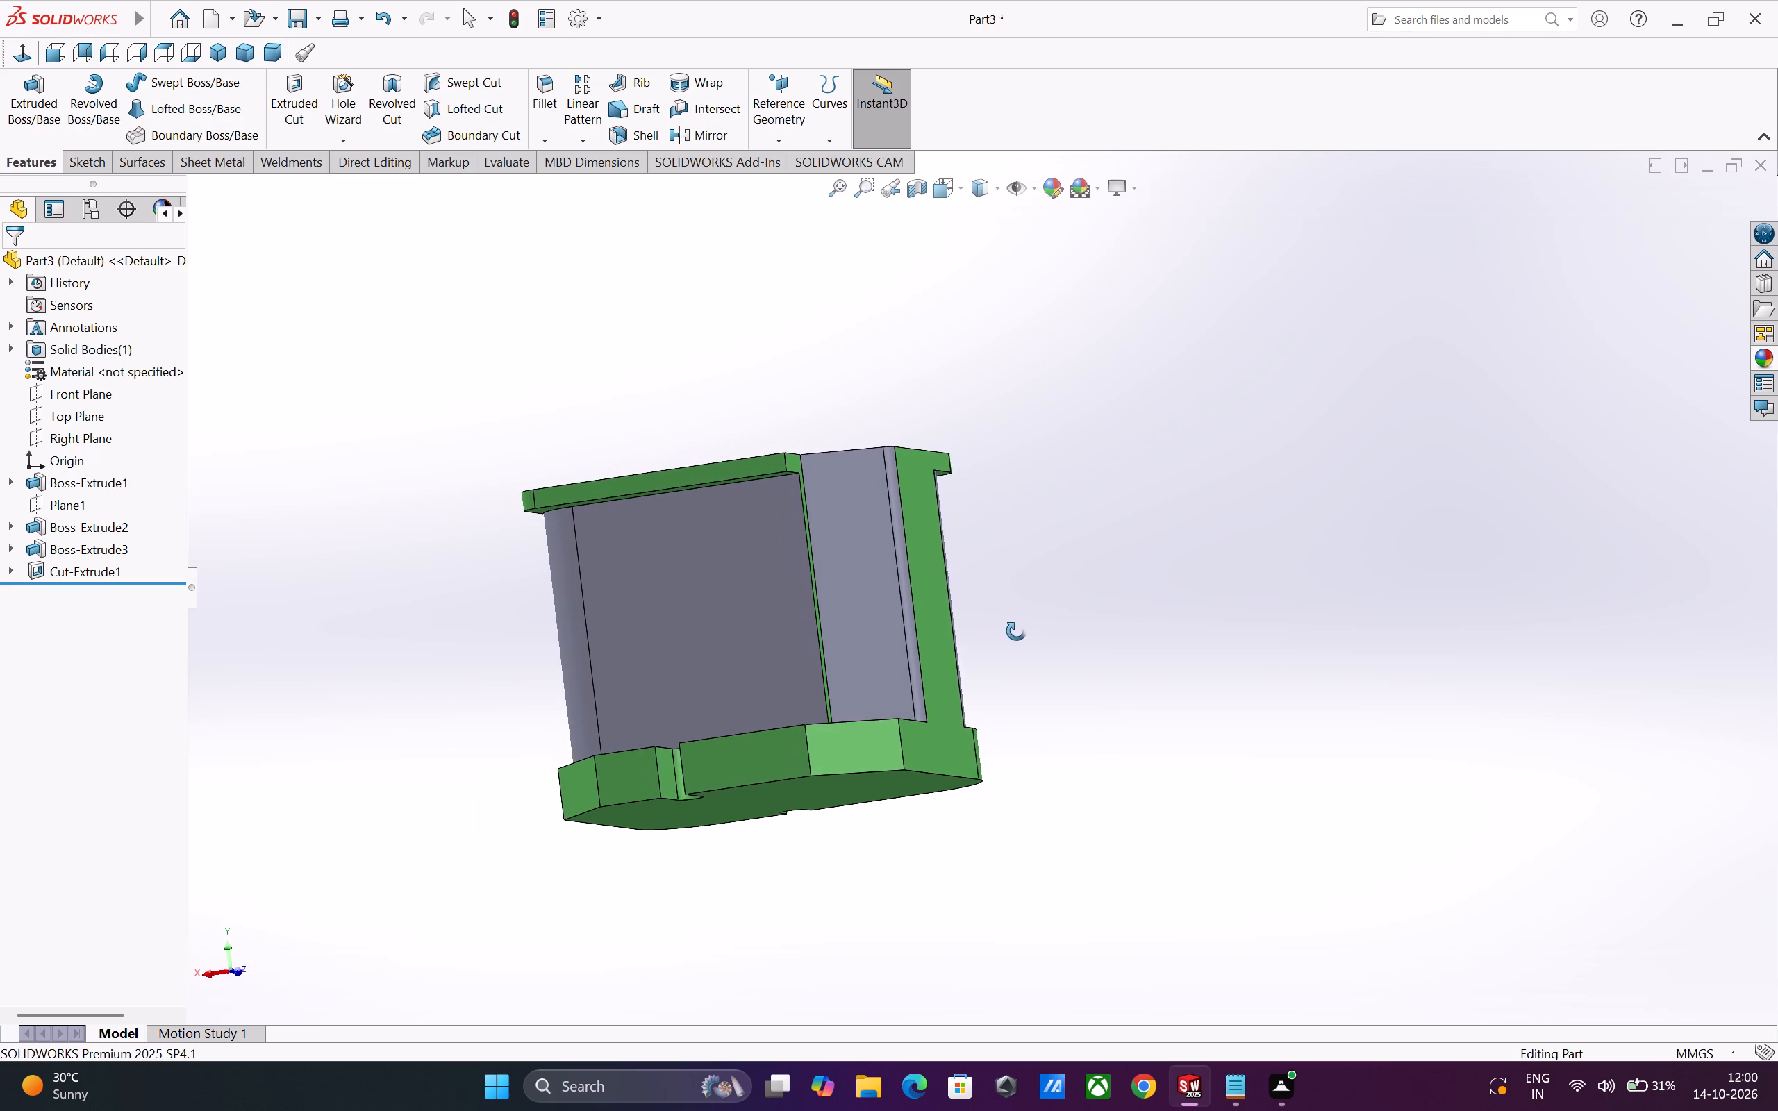
middle_click_drag(1016, 631, 1017, 631)
middle_click_drag(865, 599, 935, 587)
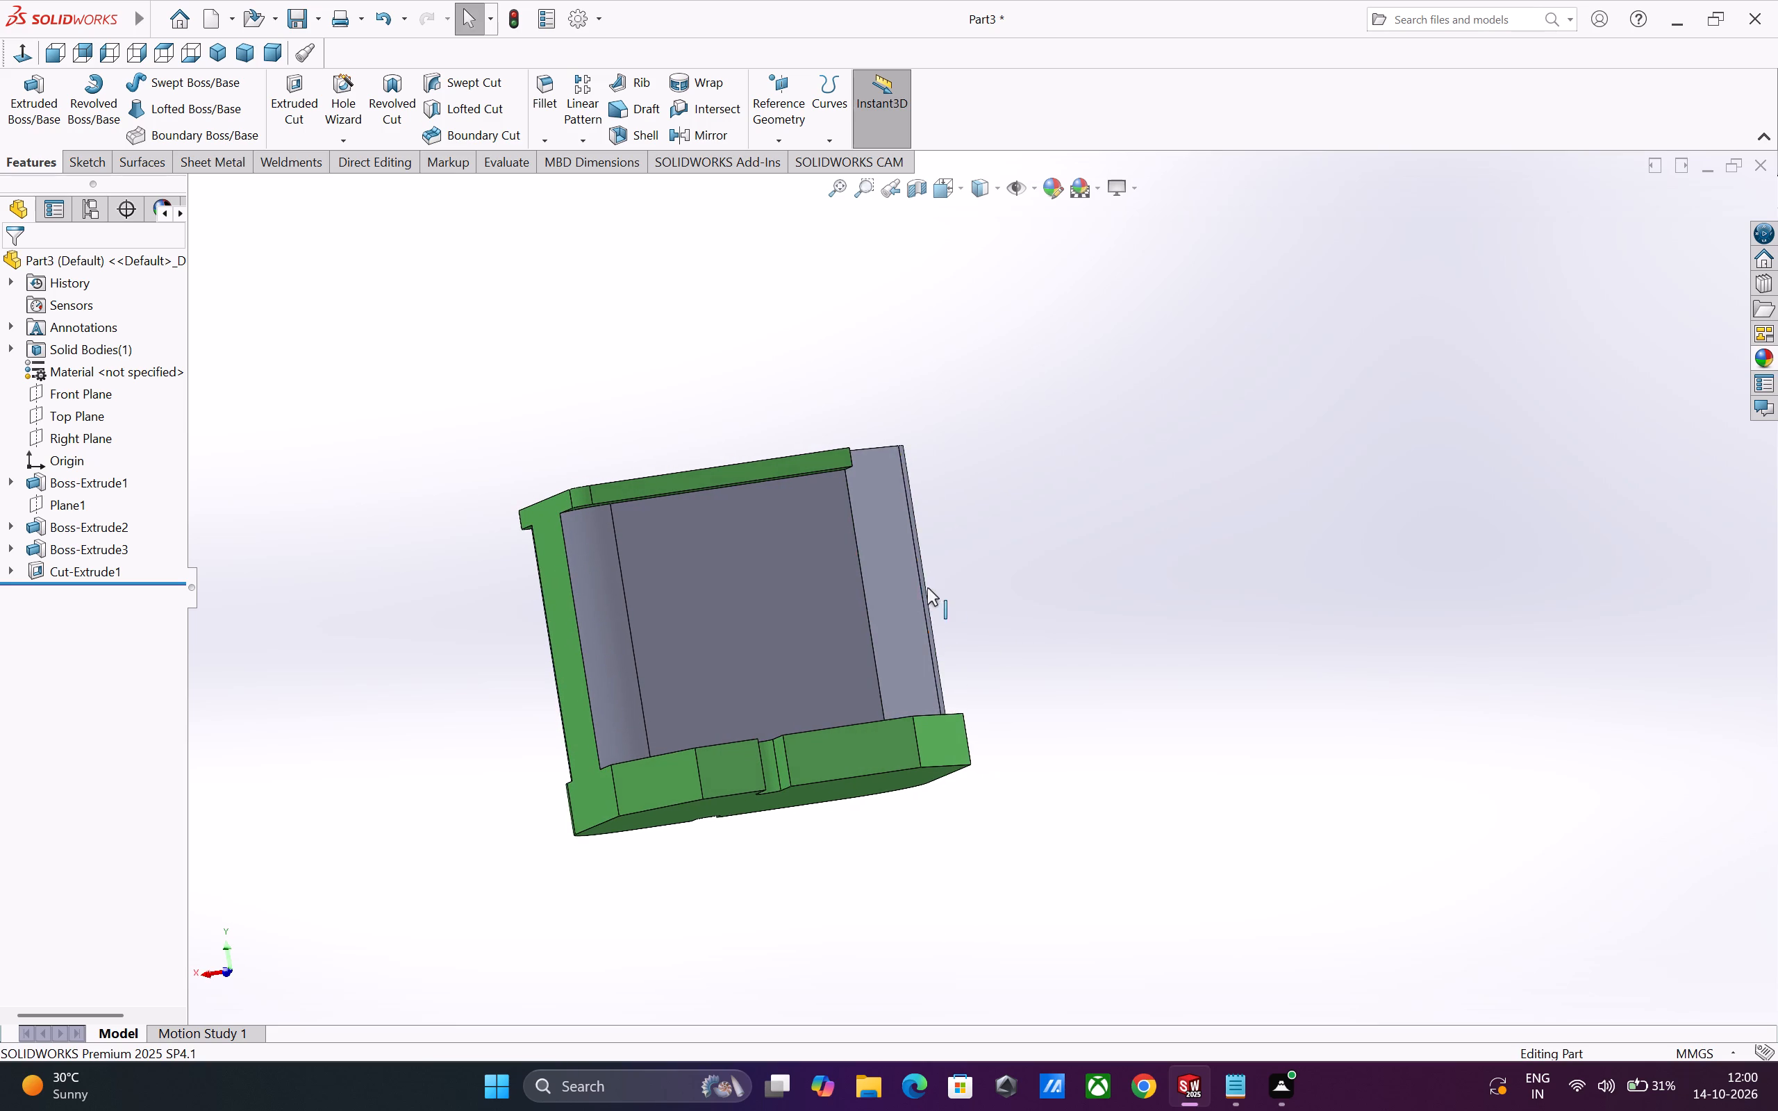
scroll(842, 560, "down", 2)
middle_click_drag(840, 576, 876, 798)
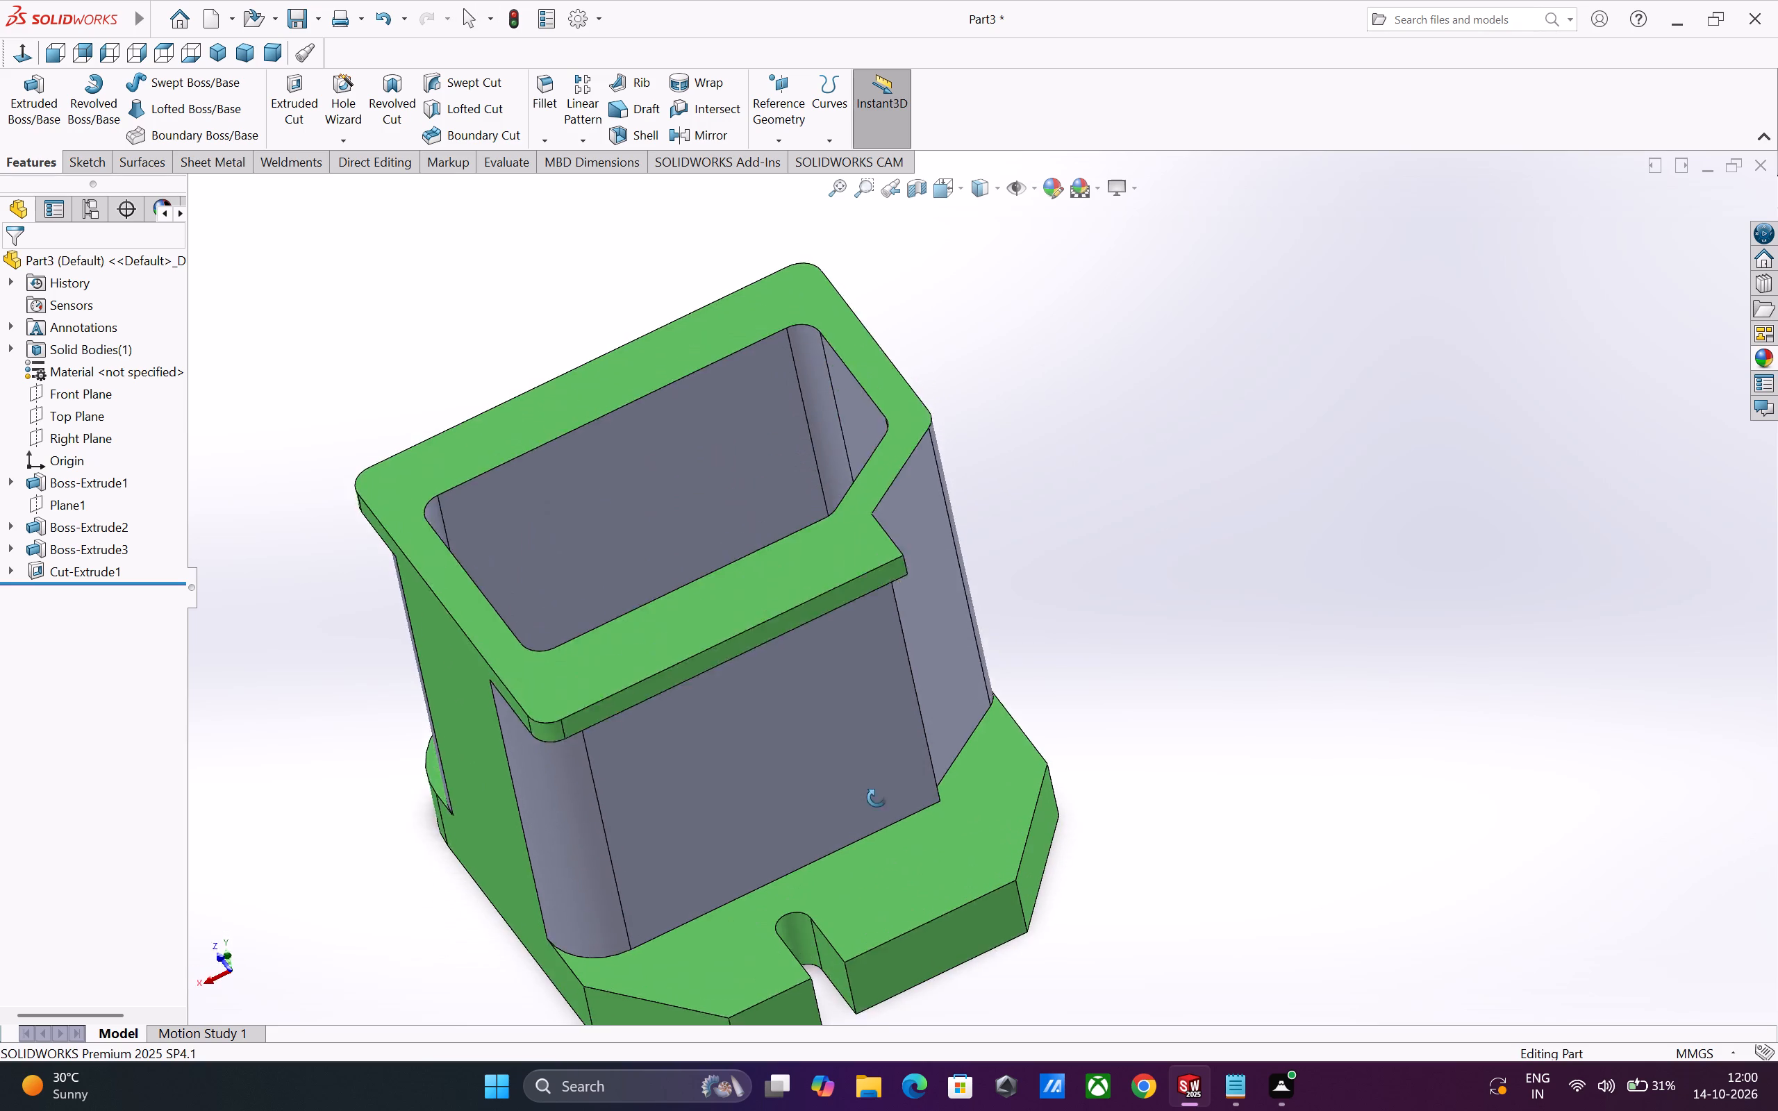
middle_click_drag(876, 798, 886, 944)
middle_click_drag(886, 955, 921, 1033)
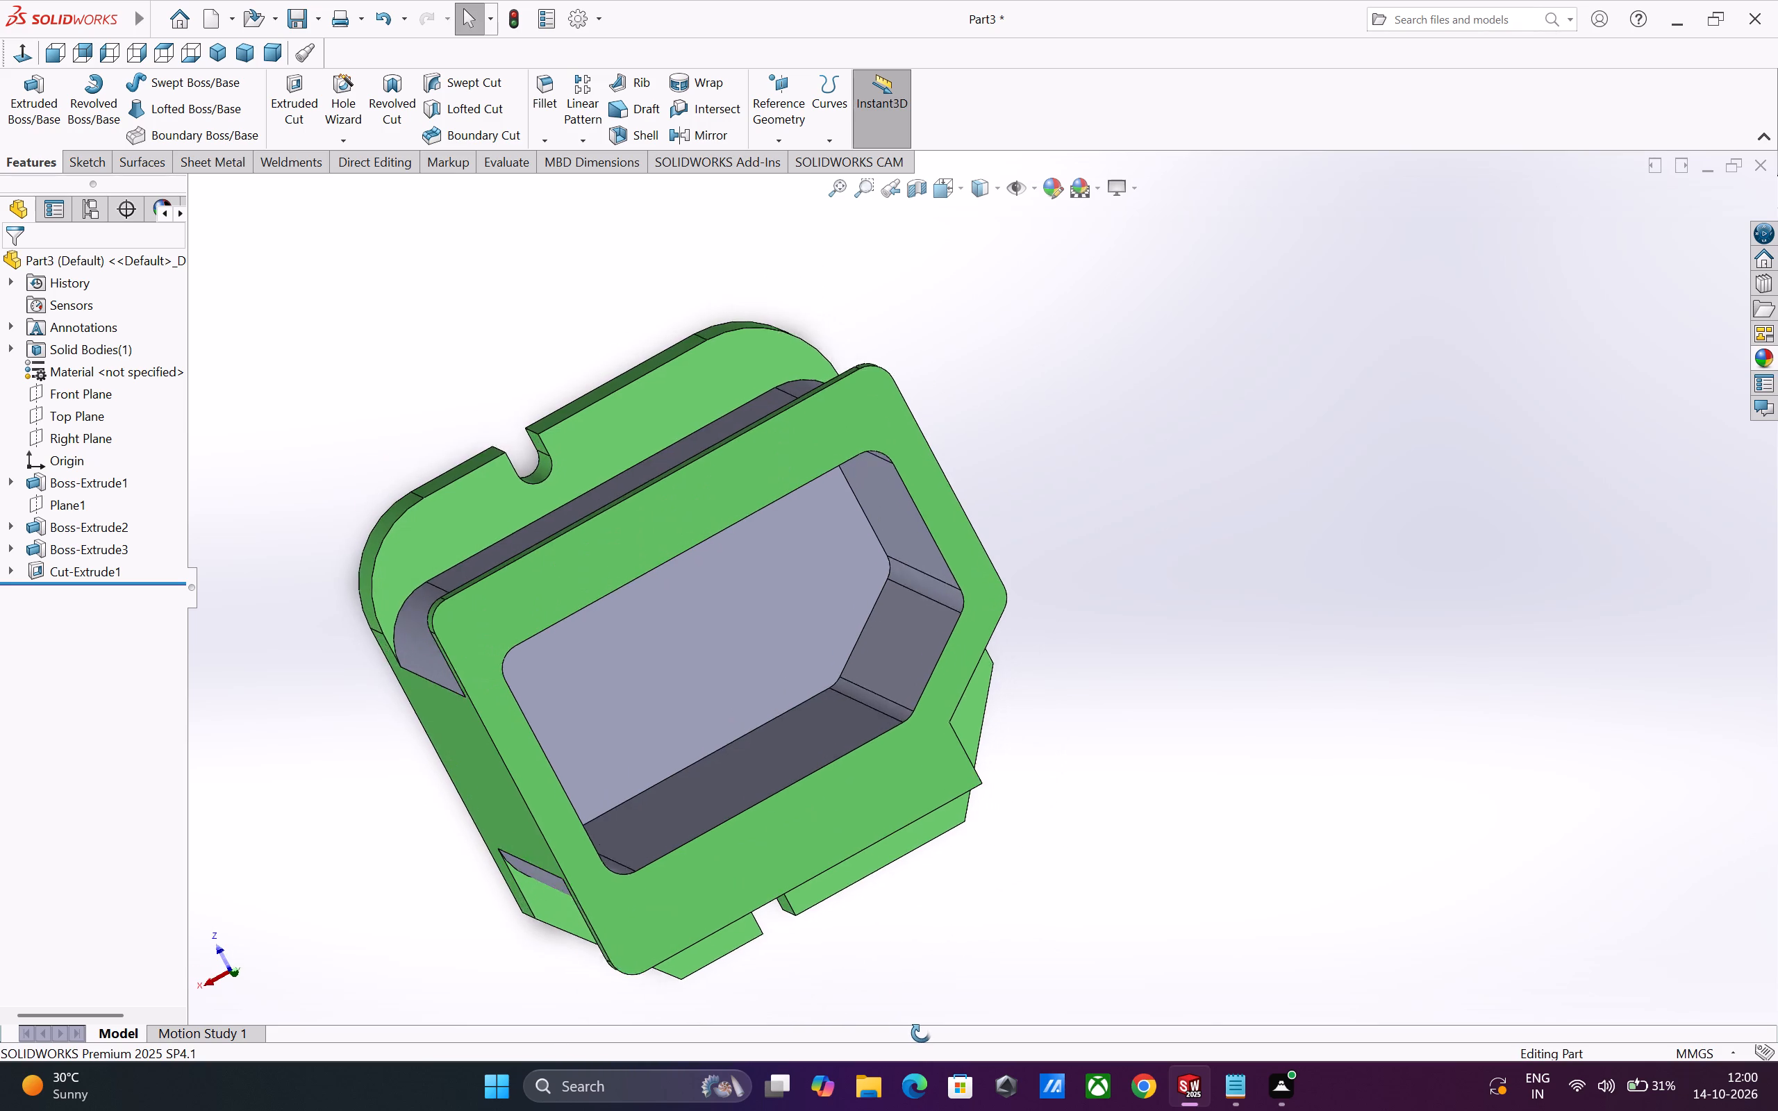
middle_click_drag(921, 1033, 923, 999)
middle_click_drag(896, 950, 878, 903)
scroll(879, 869, "up", 2)
scroll(864, 835, "down", 1)
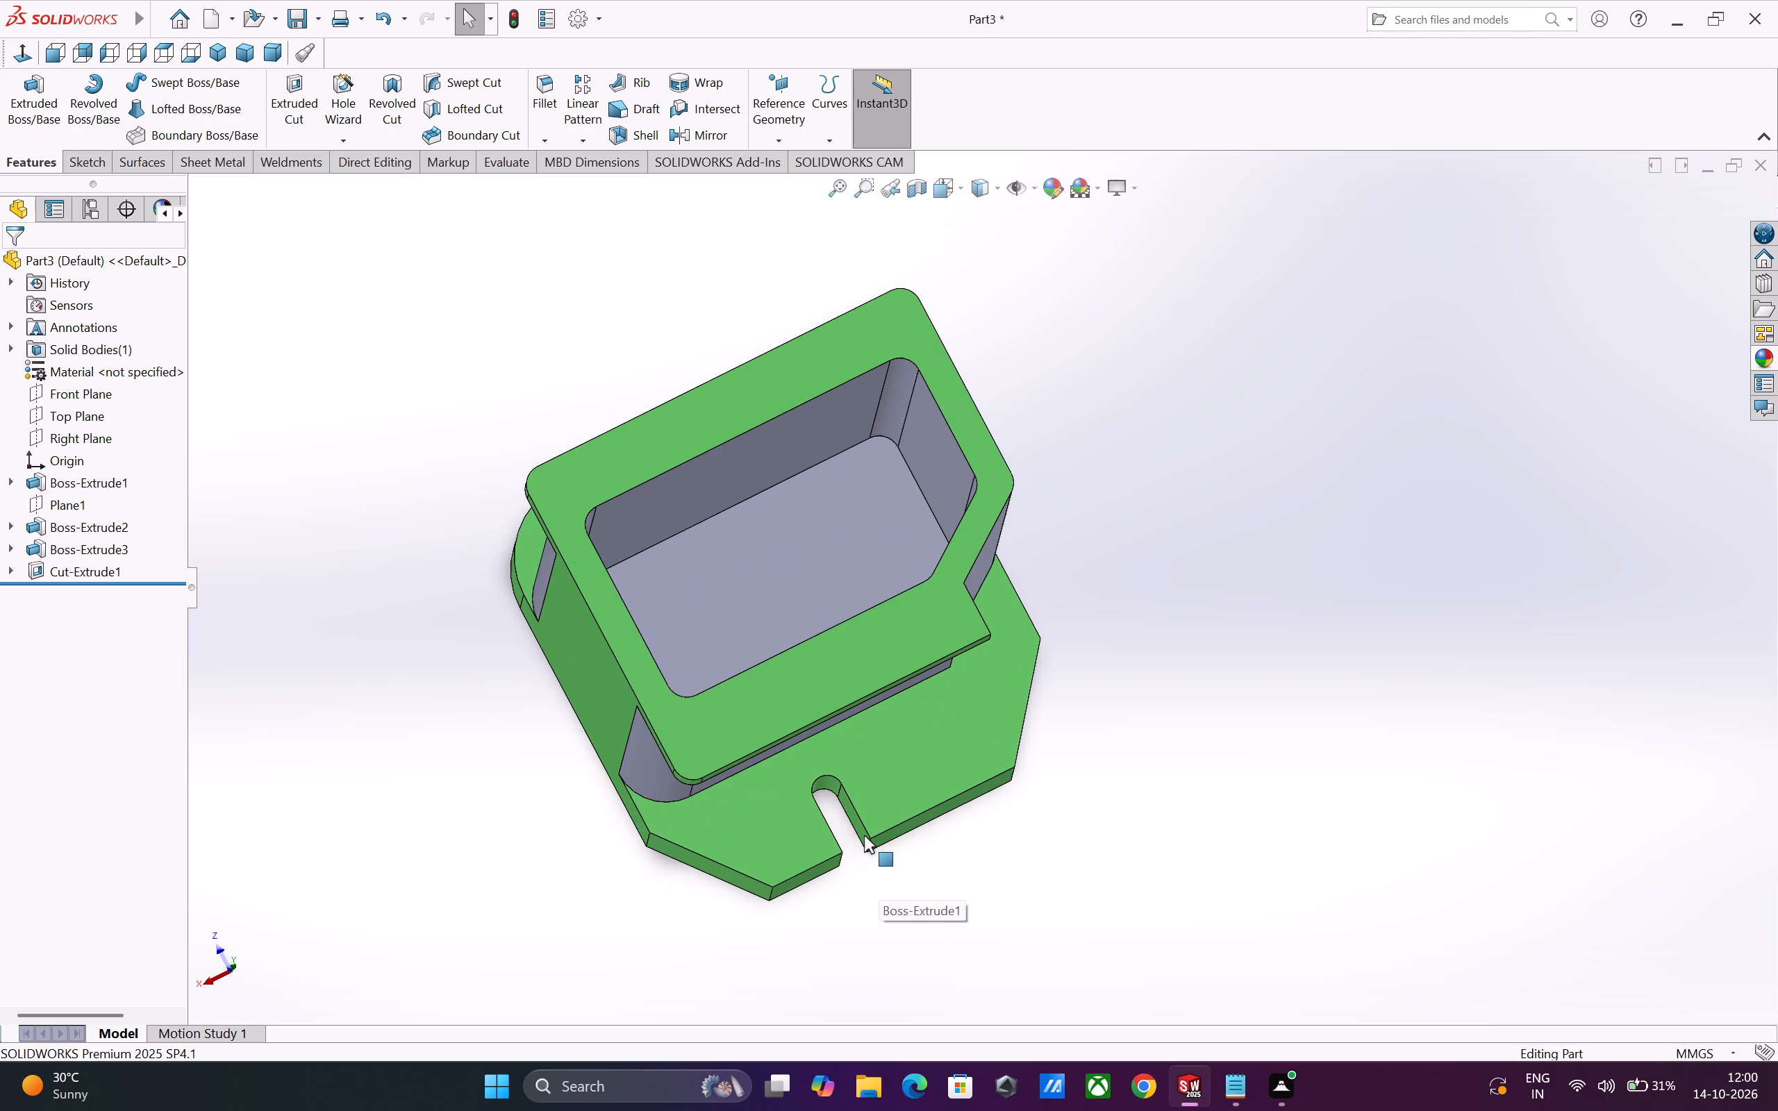
scroll(864, 835, "up", 2)
scroll(854, 837, "down", 1)
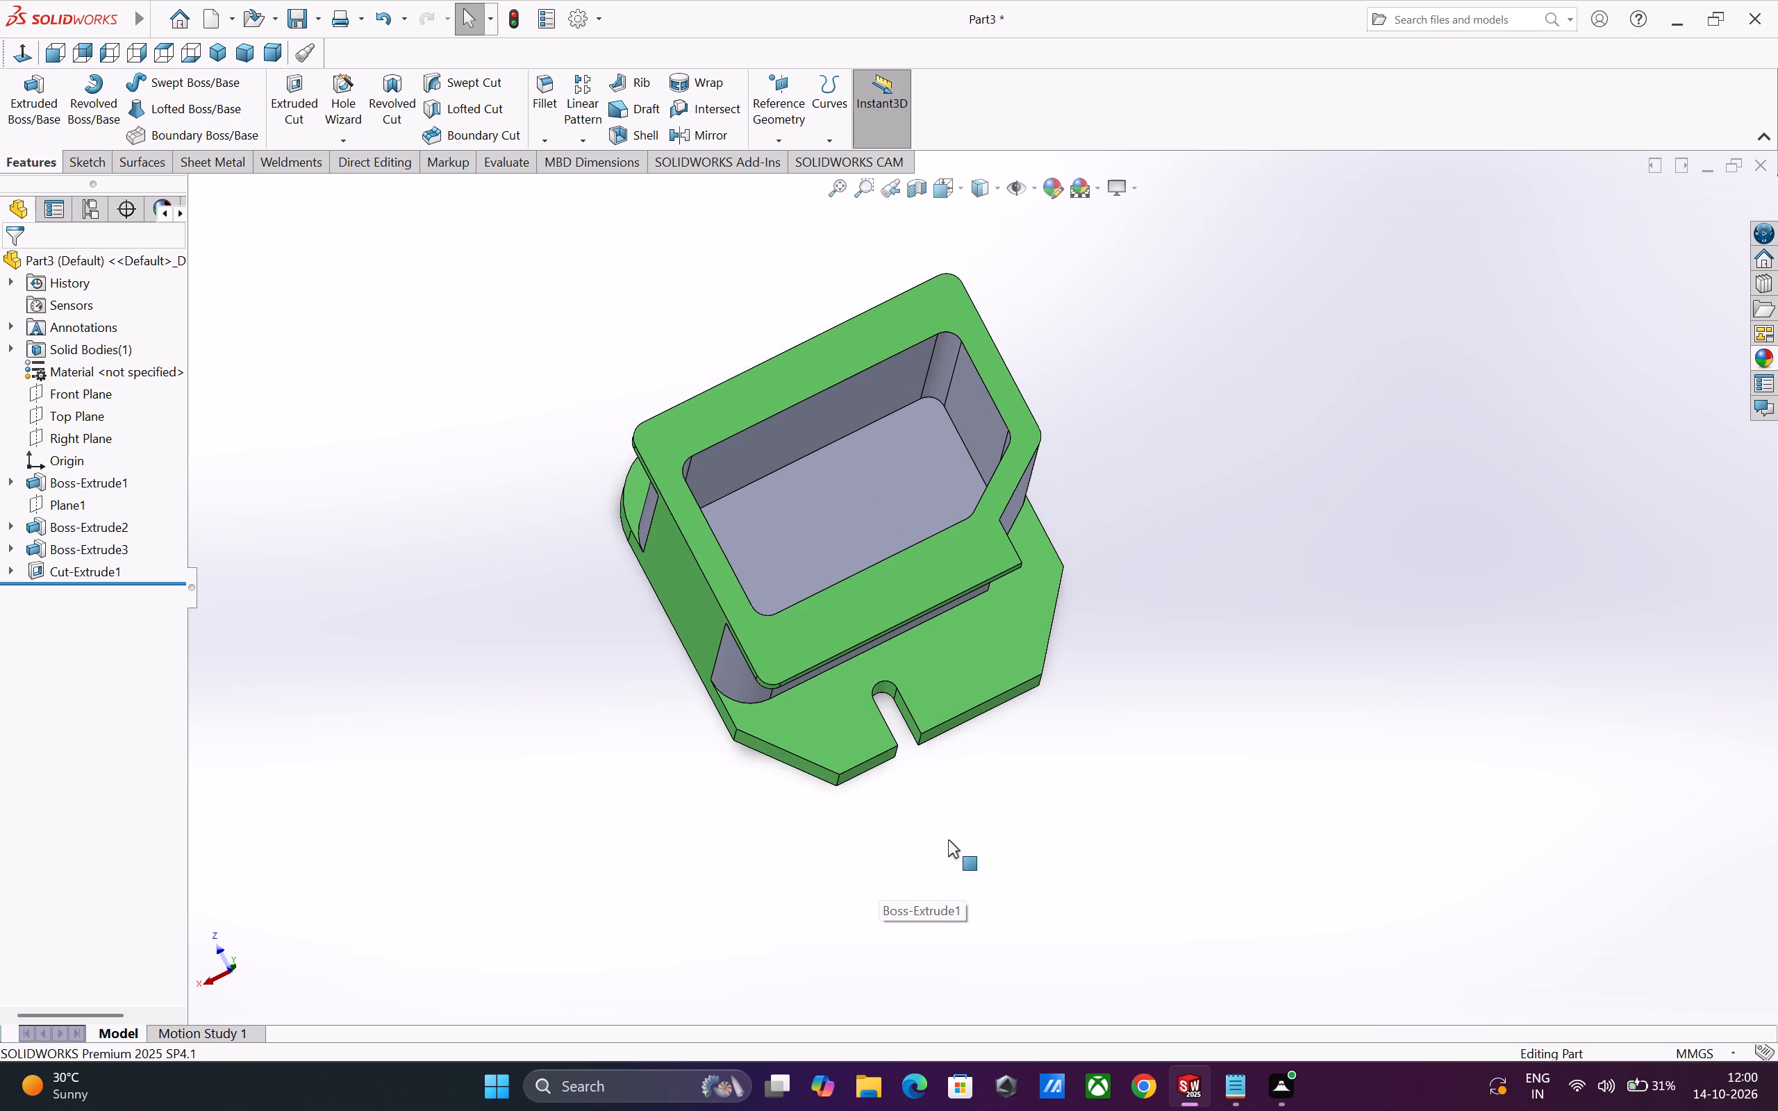
middle_click_drag(948, 839, 925, 690)
middle_click_drag(974, 747, 926, 746)
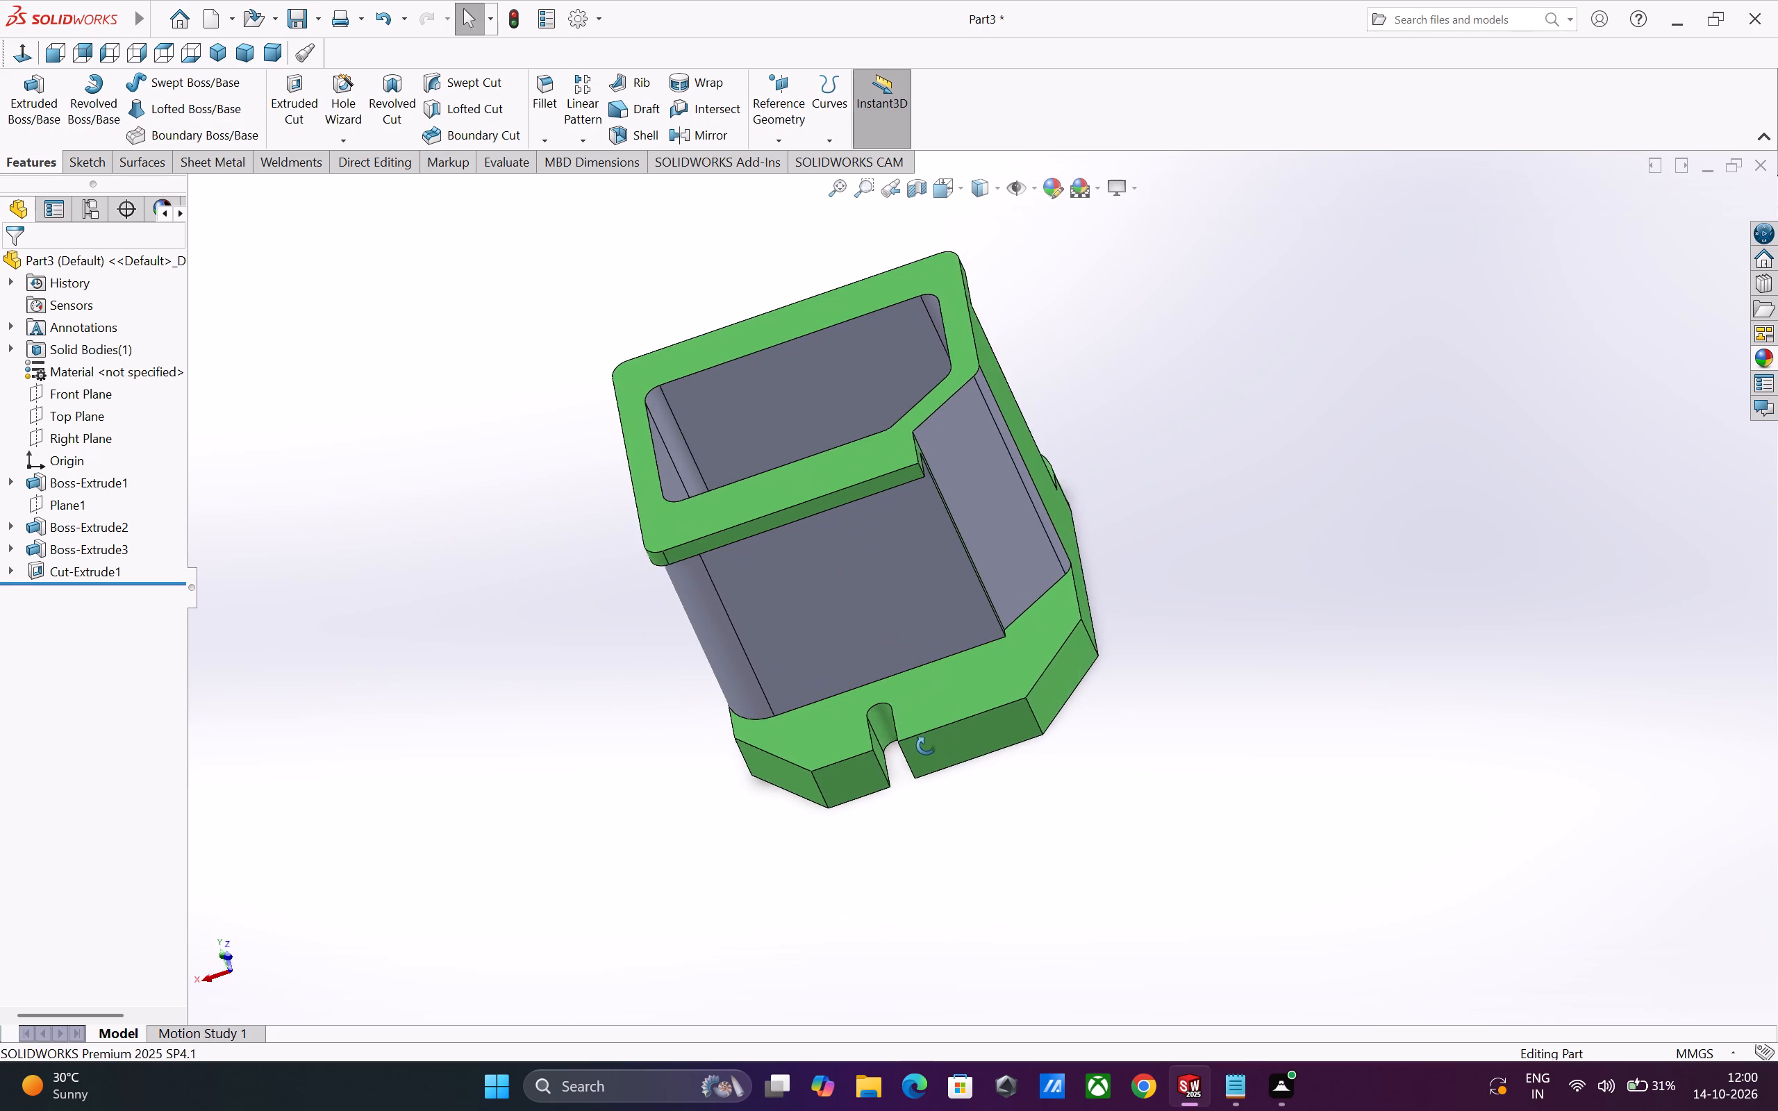
middle_click_drag(926, 746, 876, 735)
scroll(881, 735, "up", 2)
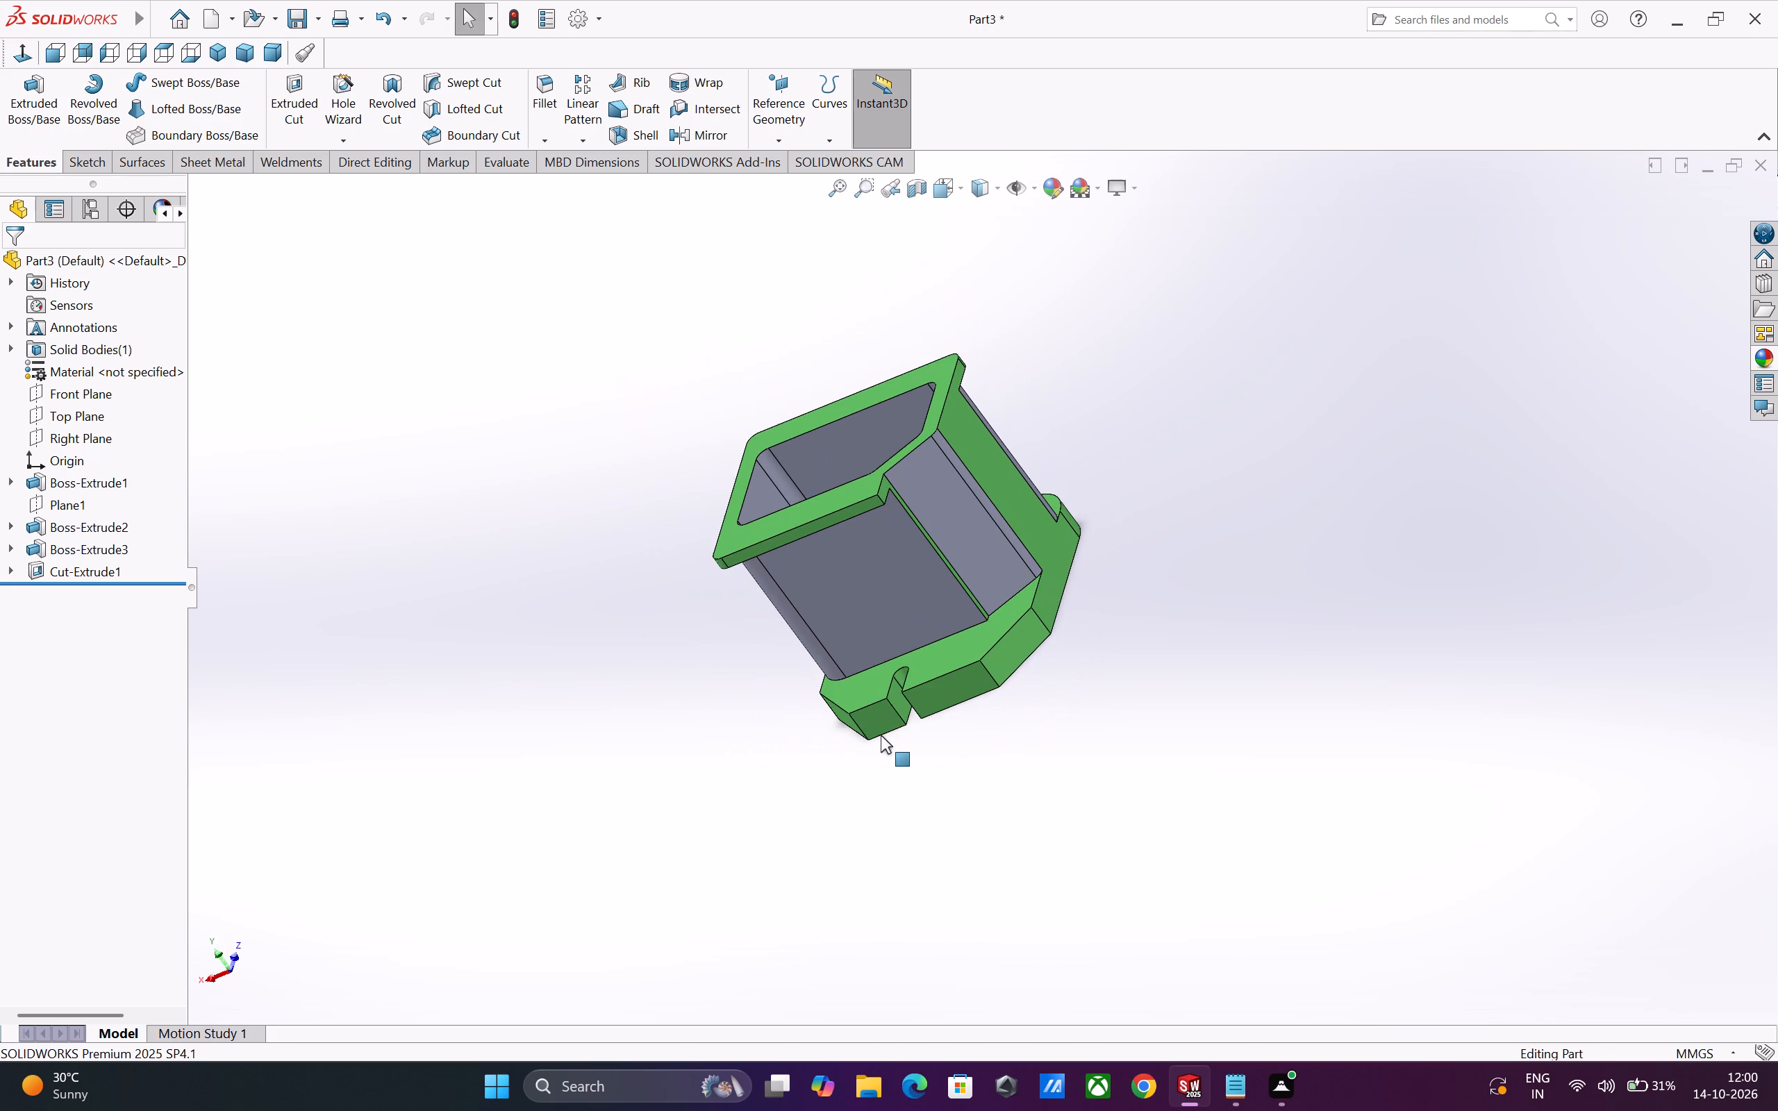
middle_click_drag(891, 726, 854, 746)
middle_click_drag(904, 717, 1034, 733)
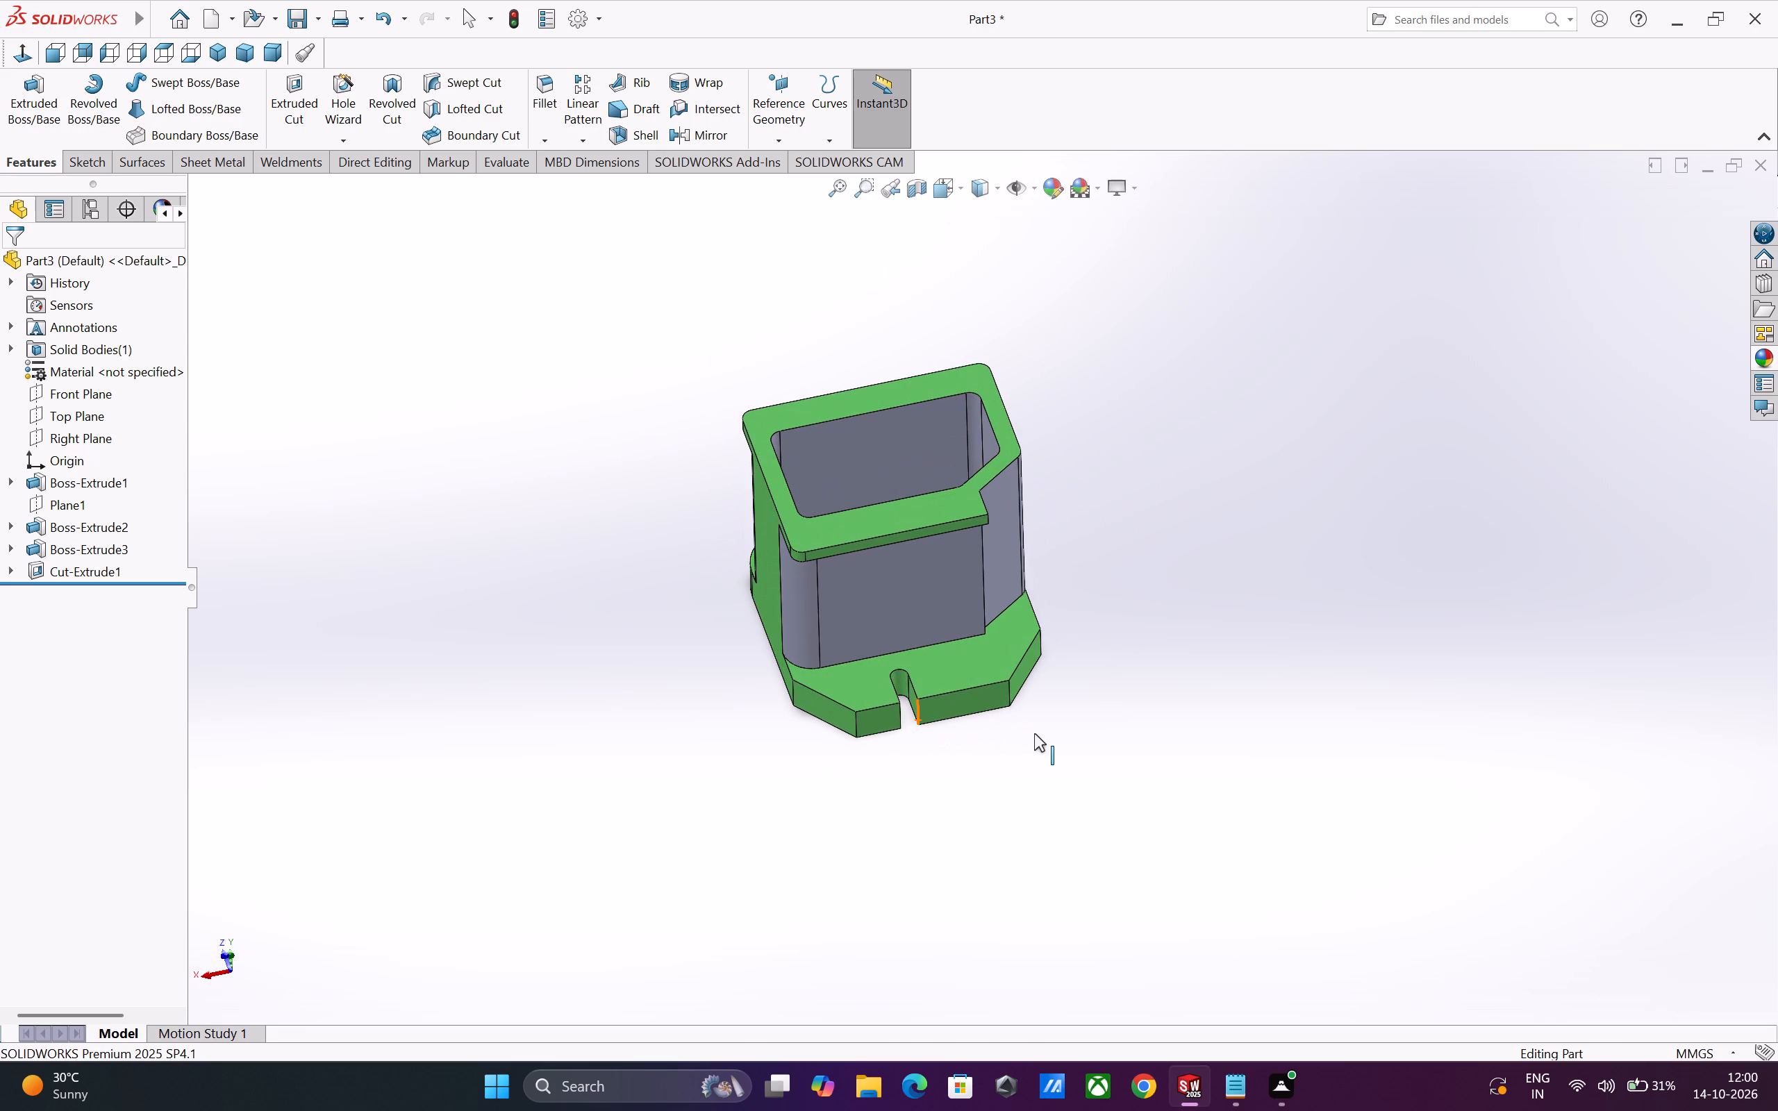
scroll(1024, 744, "up", 5)
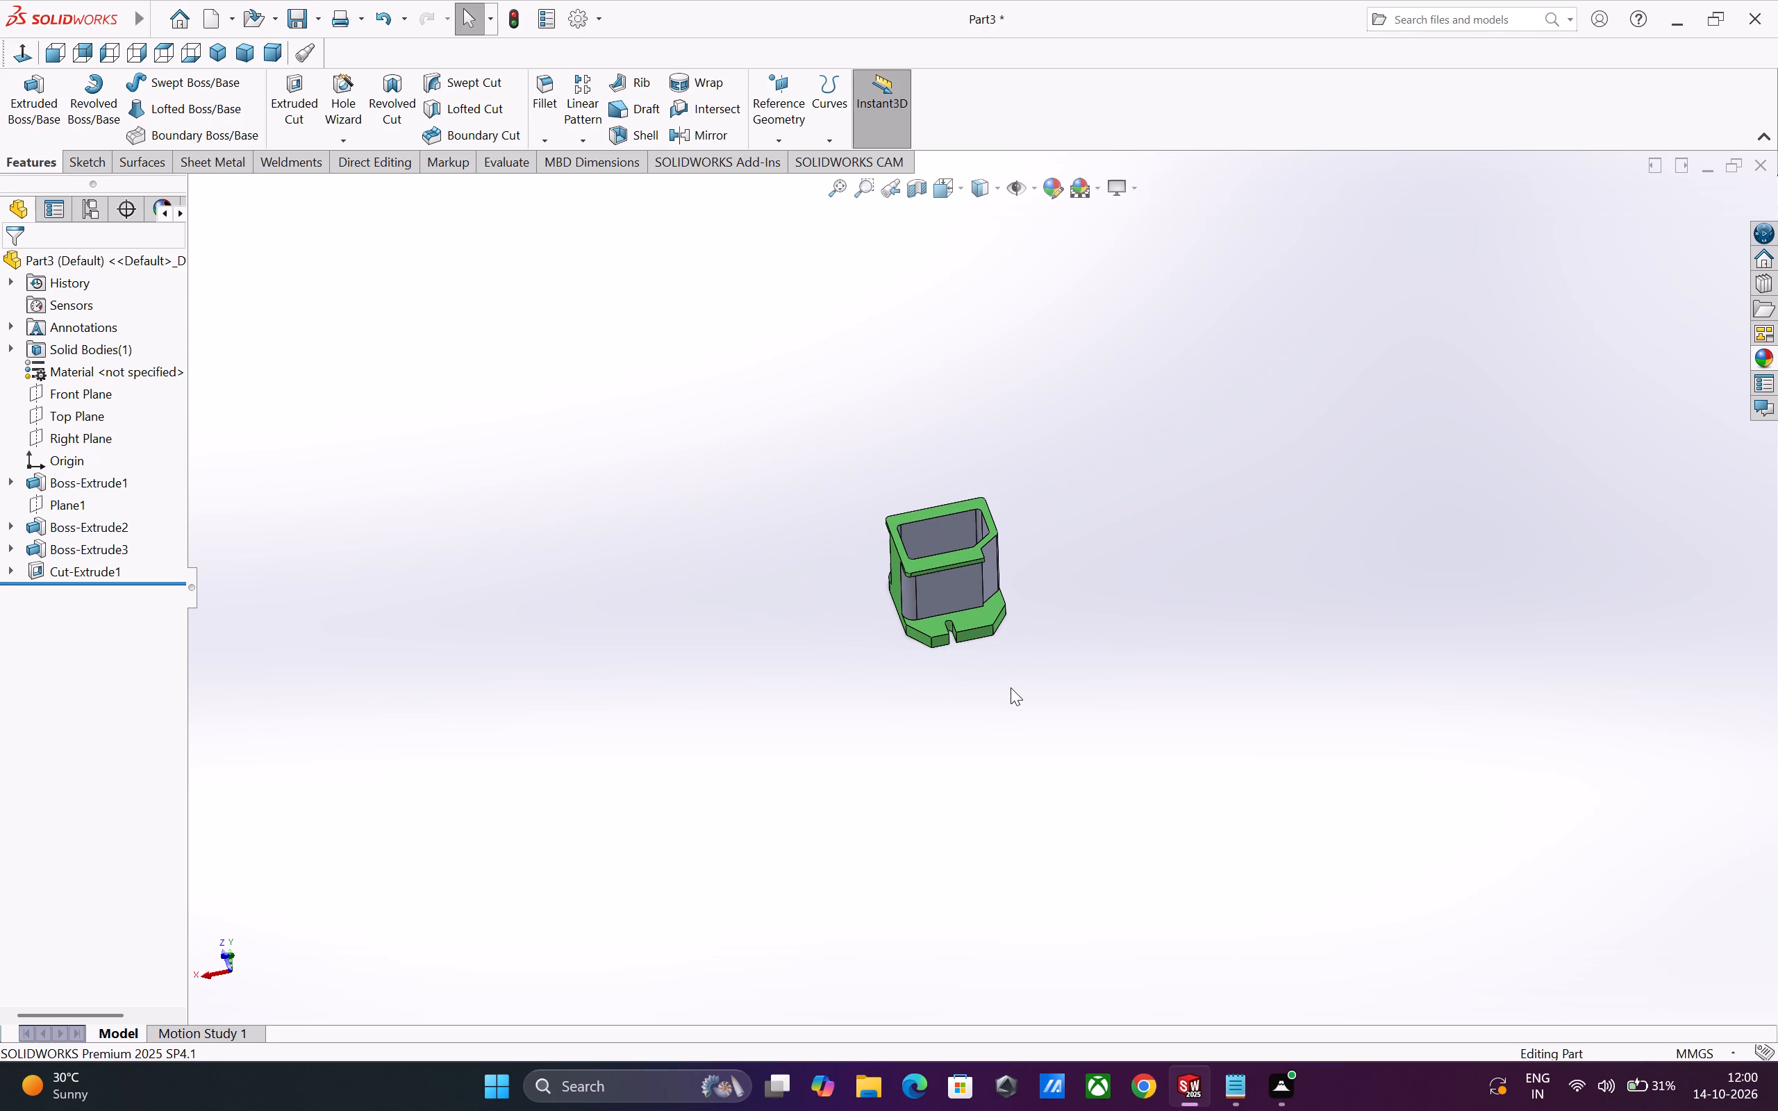
scroll(983, 584, "down", 1)
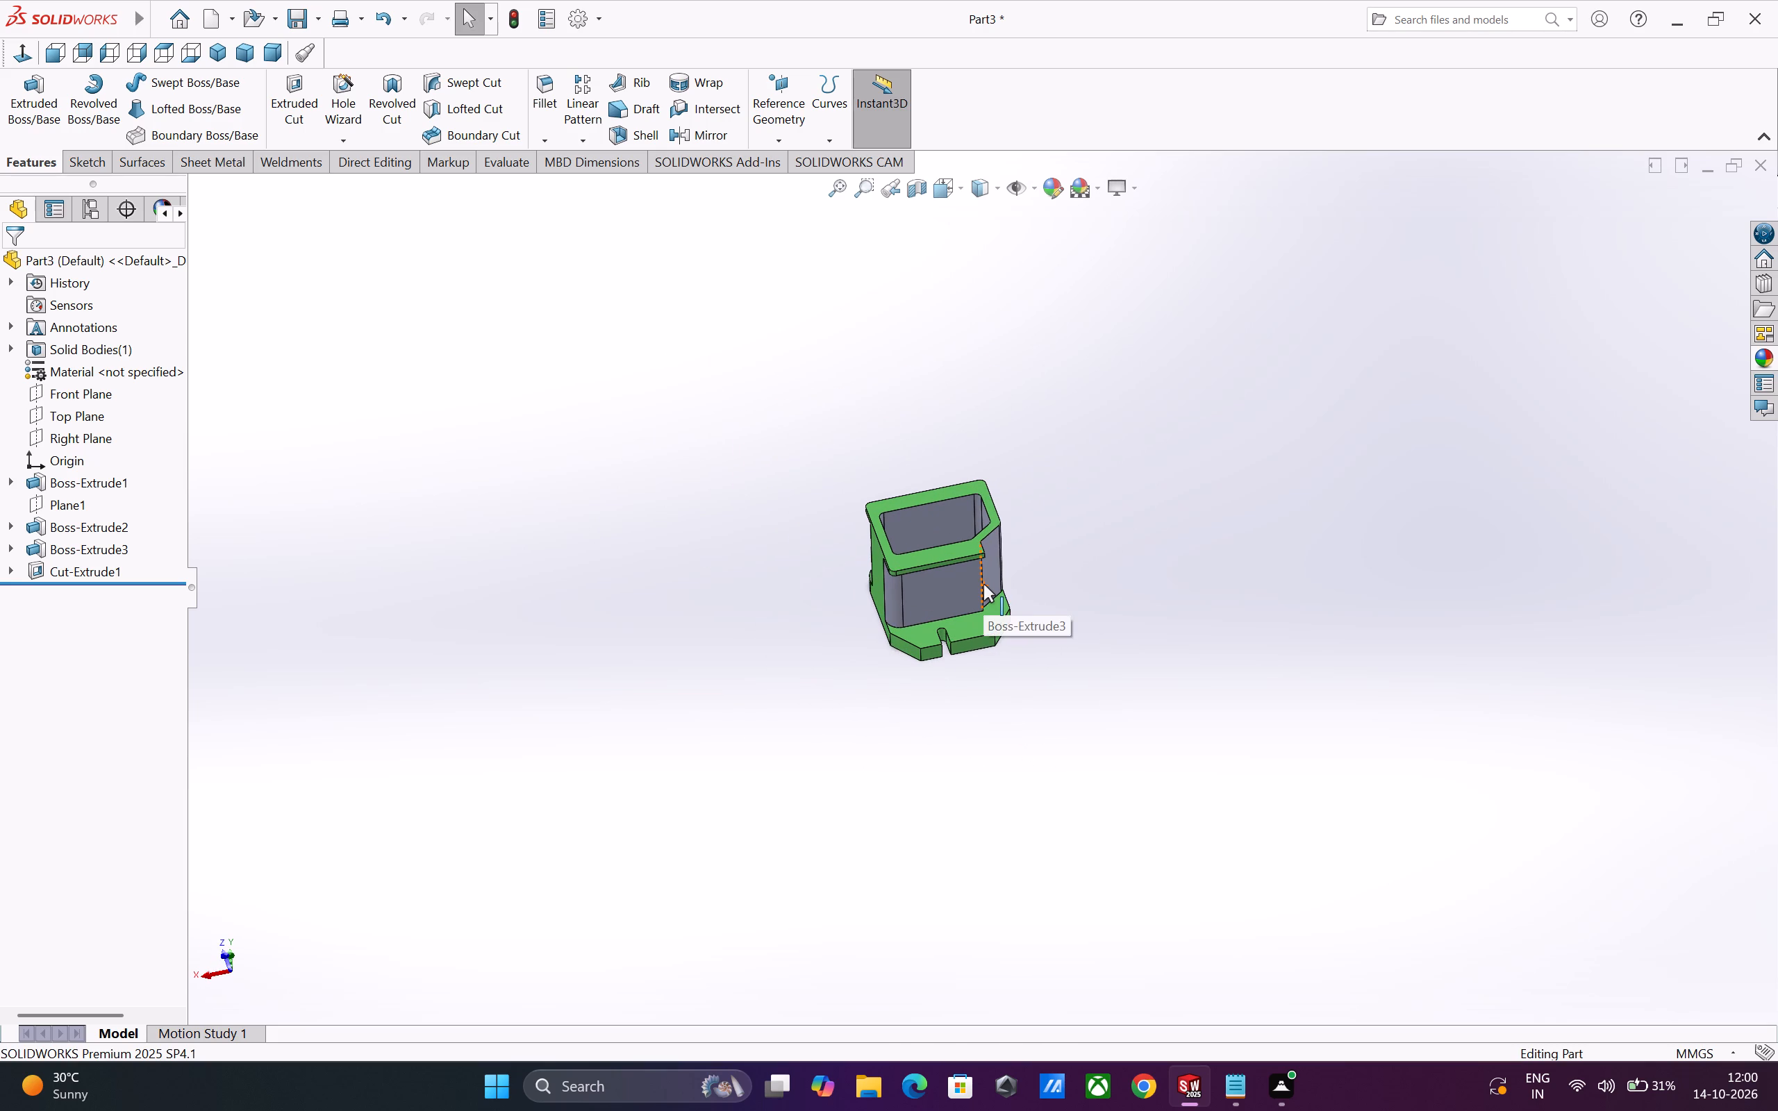
middle_click_drag(983, 584, 1082, 586)
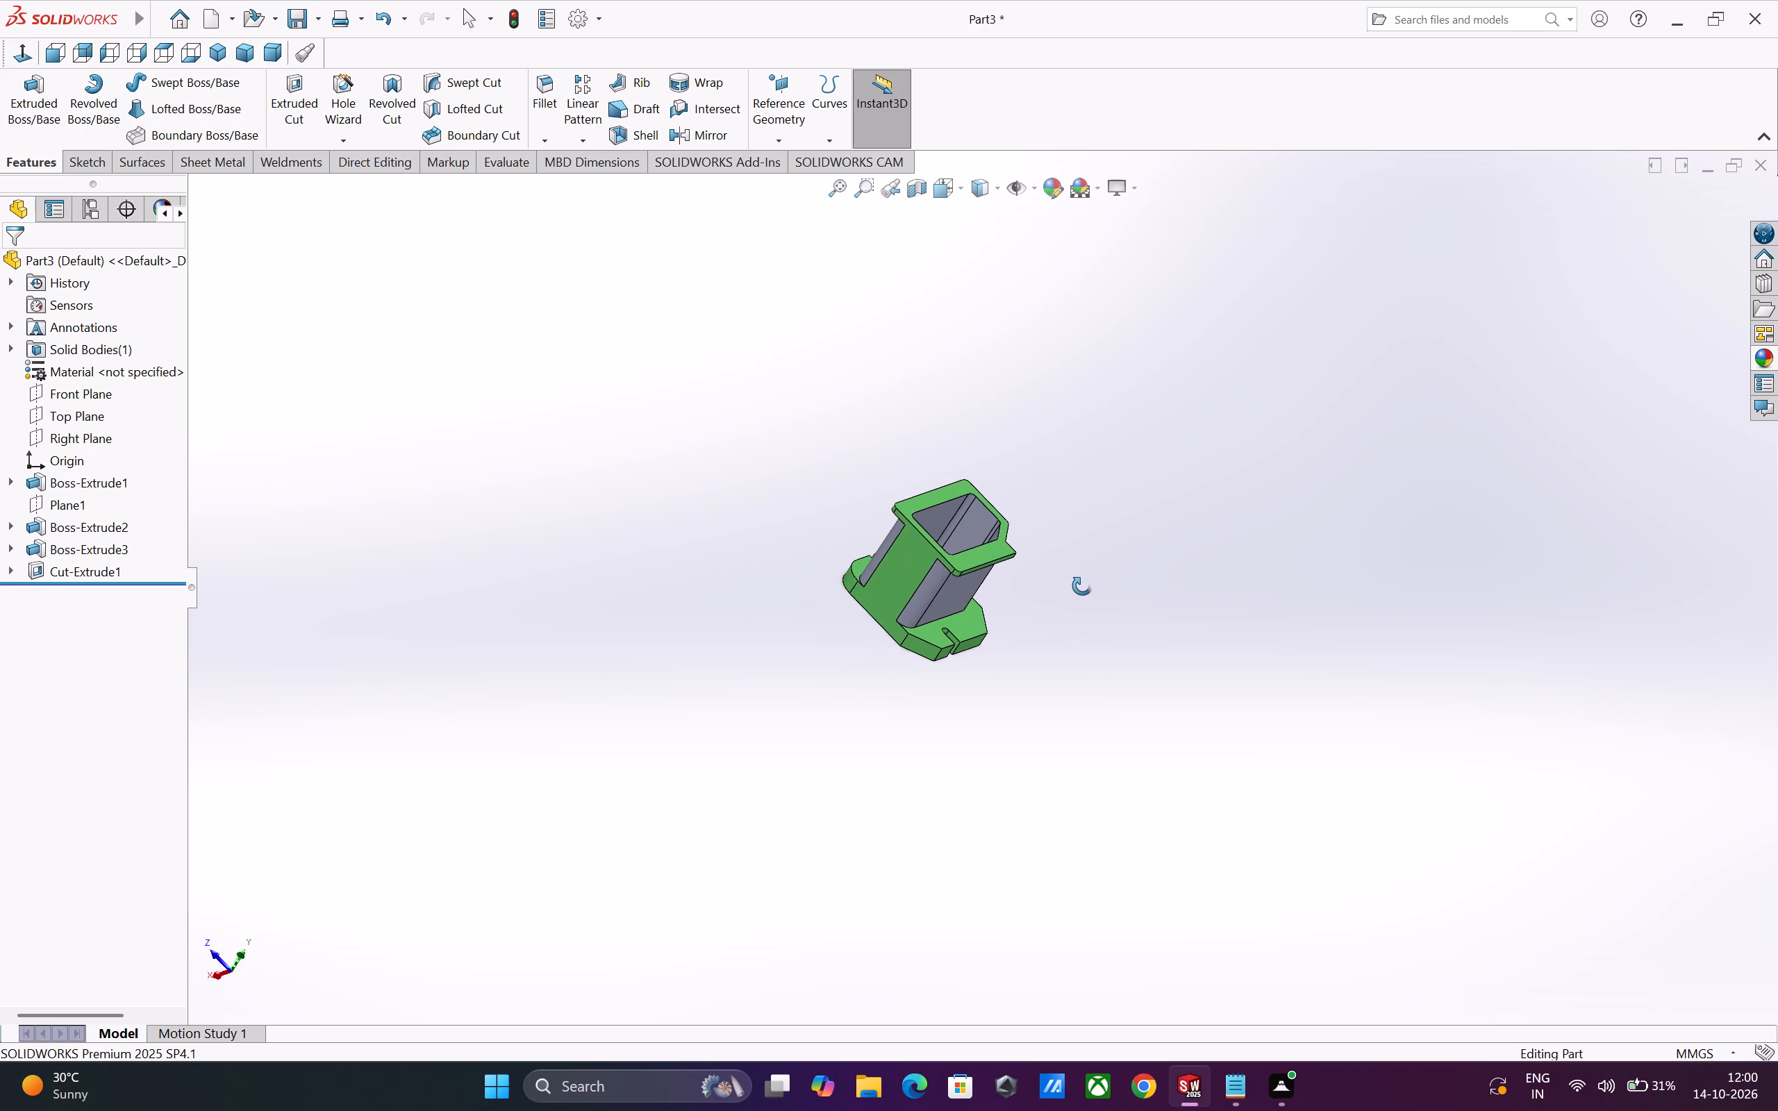
middle_click_drag(1082, 586, 998, 619)
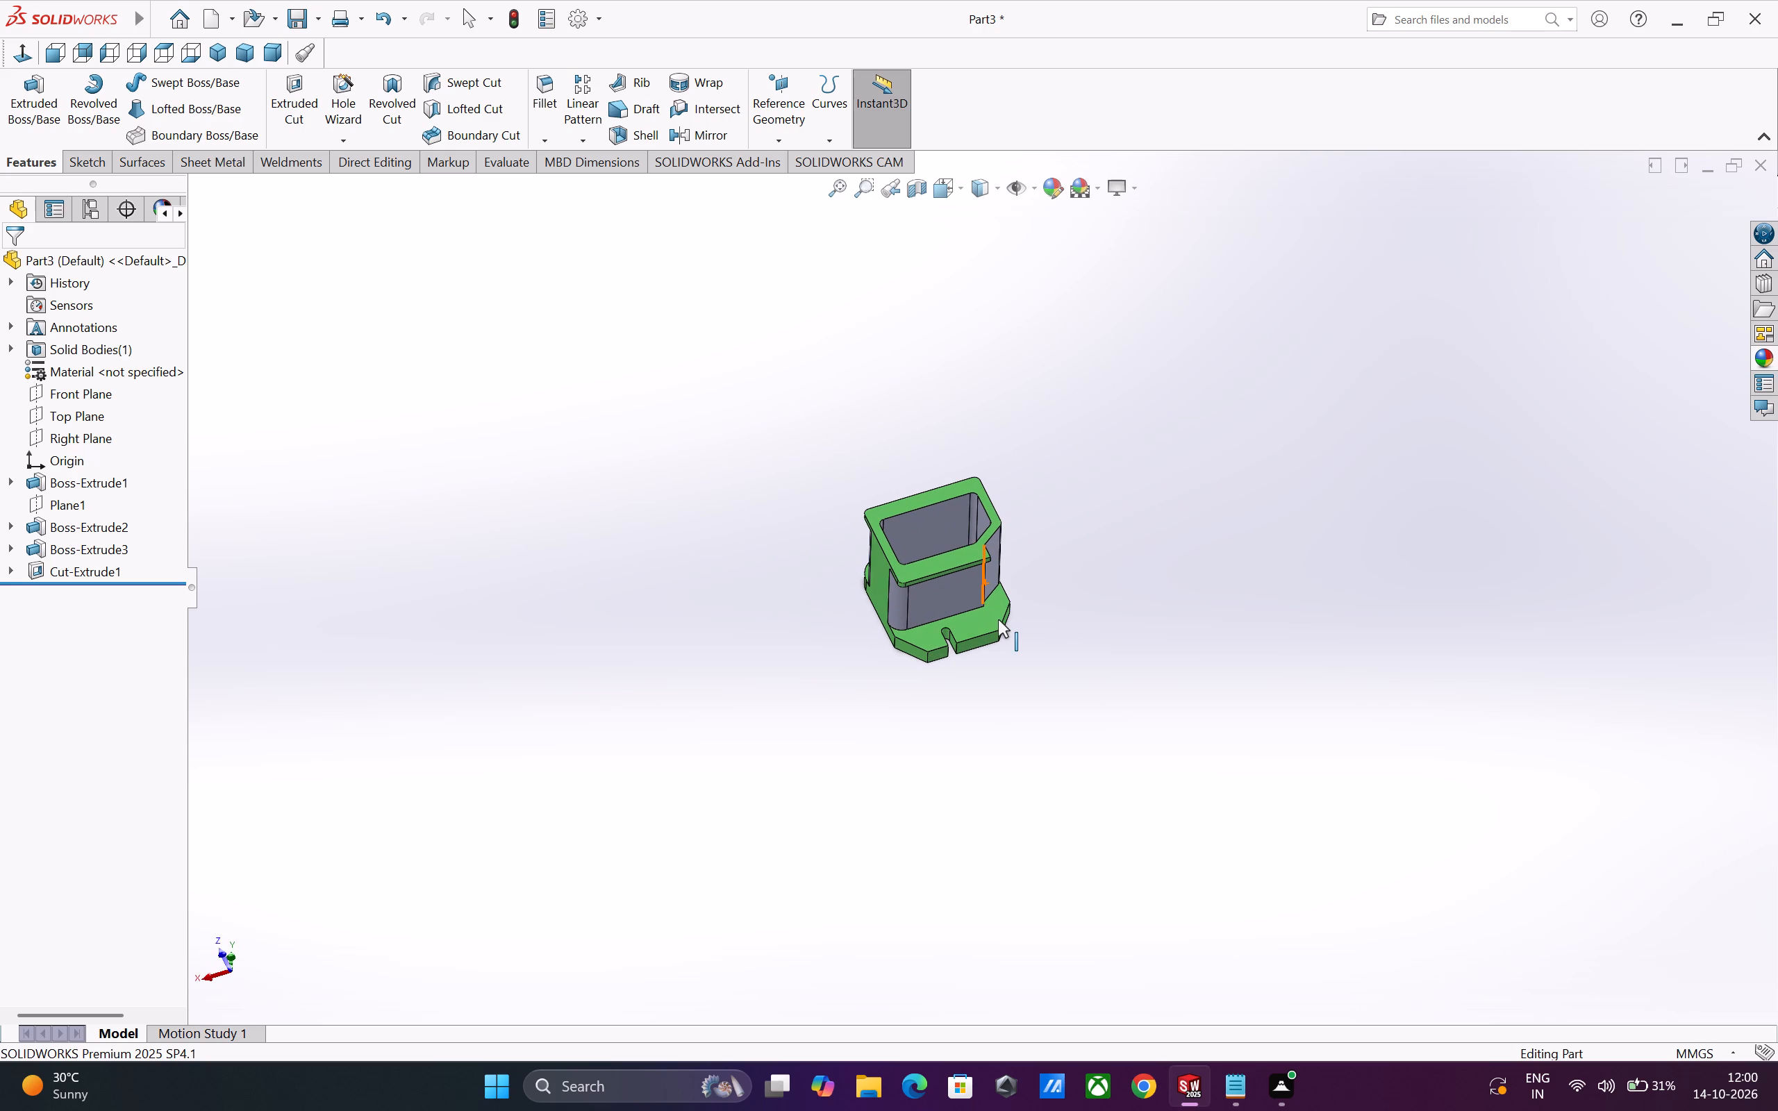
middle_click_drag(995, 616, 963, 540)
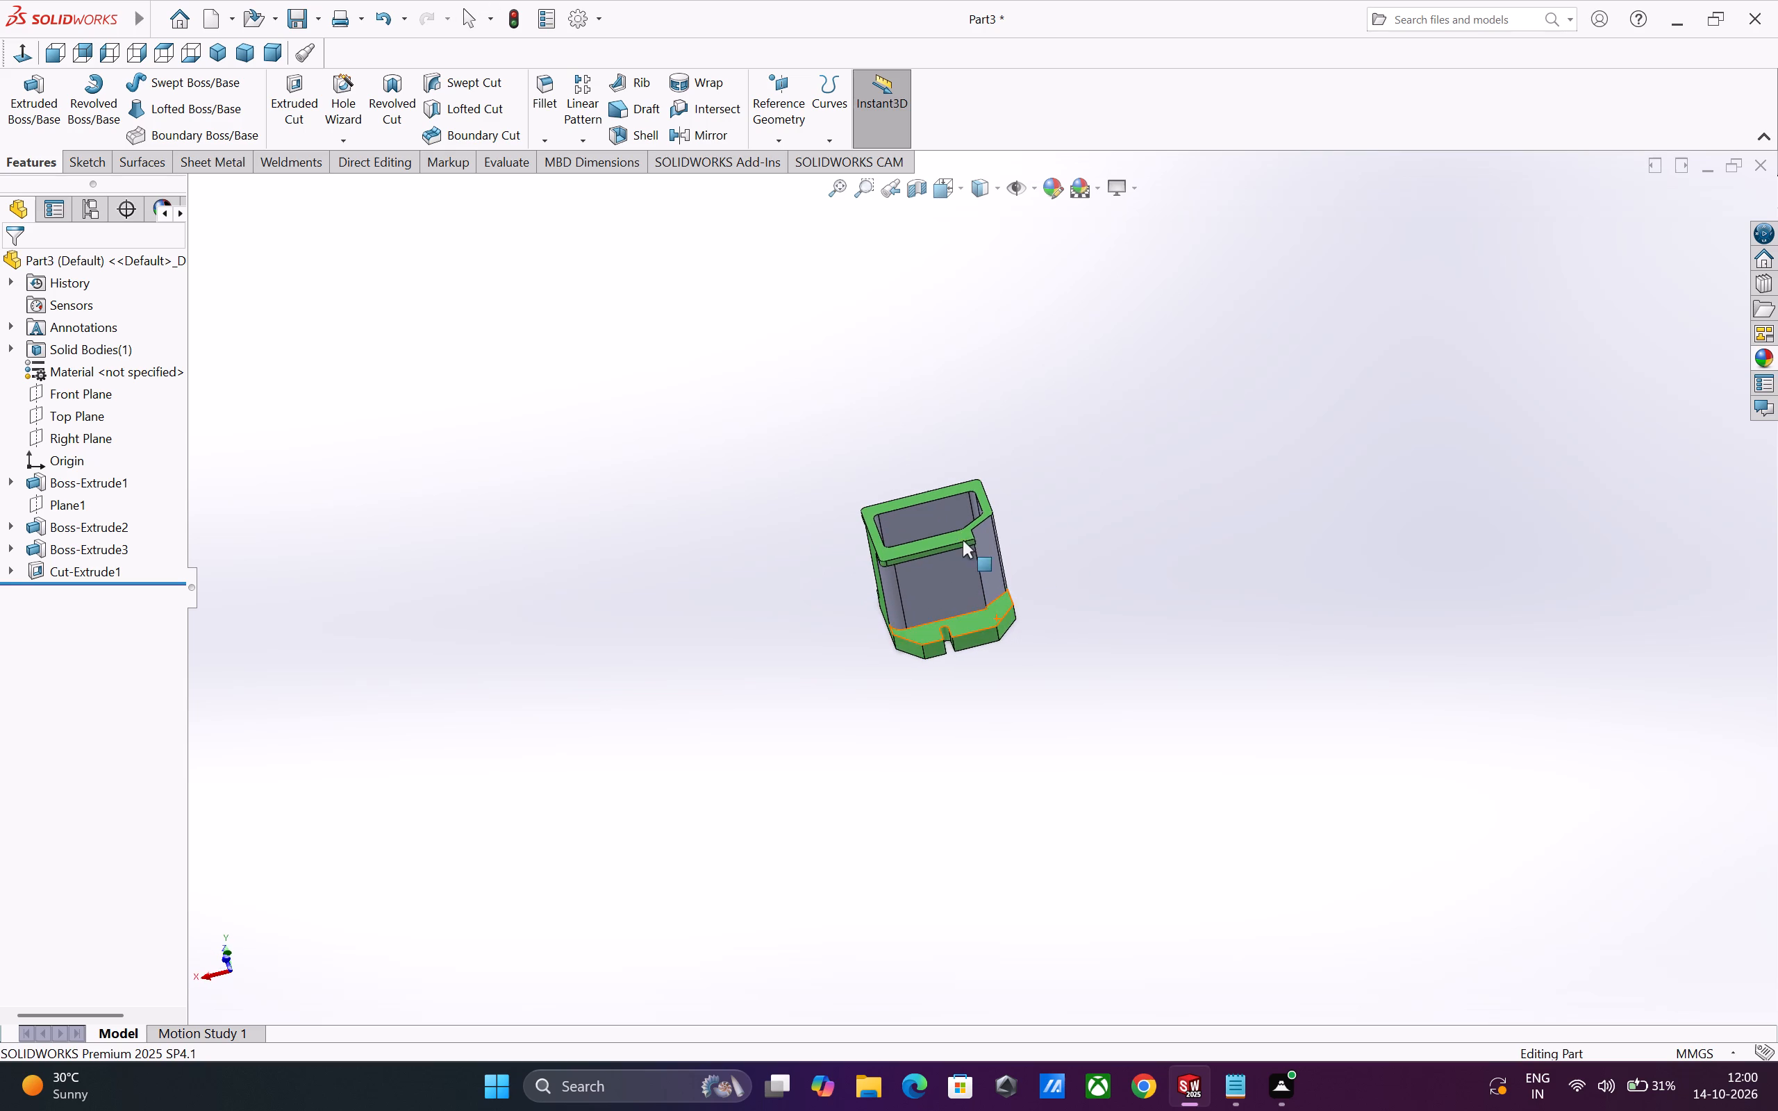
On the stepped frame's long edge face, sketch a closed profile: about 115 mm line, short vertical, tangent arc about R67 mm, about 78 mm closing vertical.
scroll(970, 524, "down", 6)
left_click(920, 603)
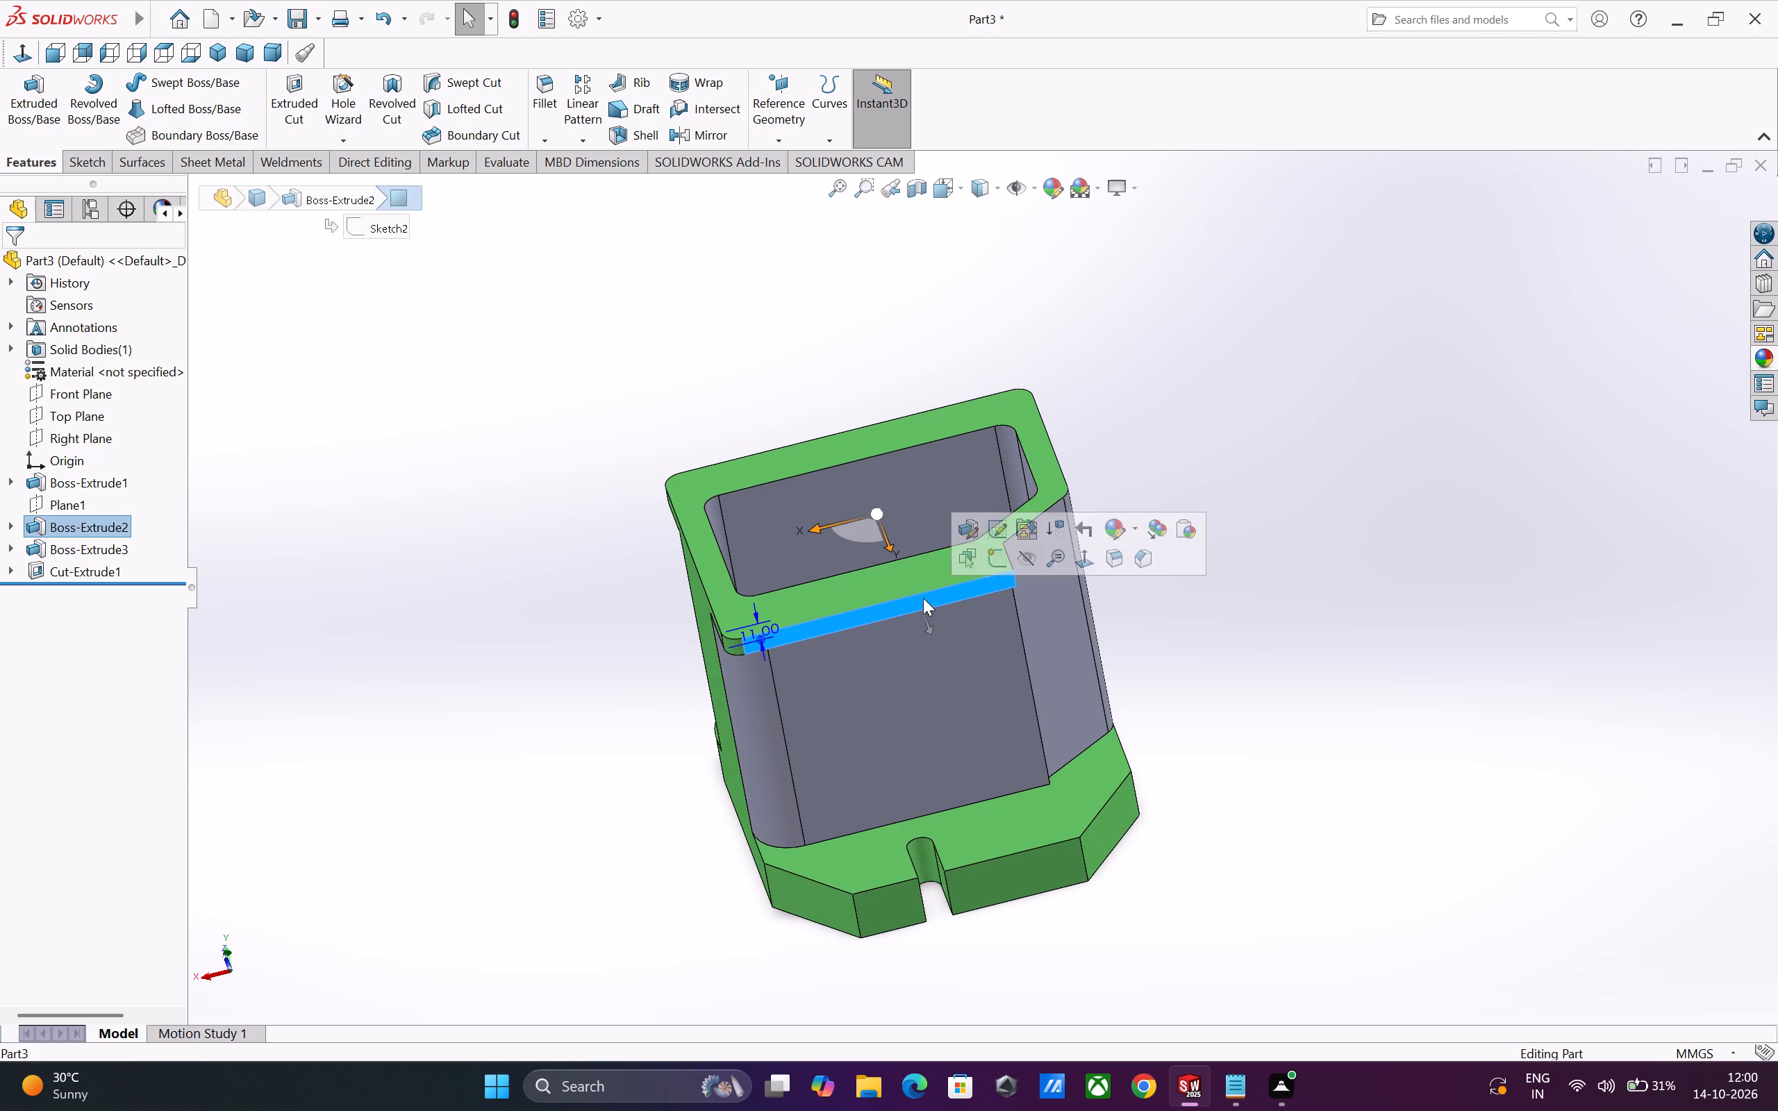
left_click(997, 560)
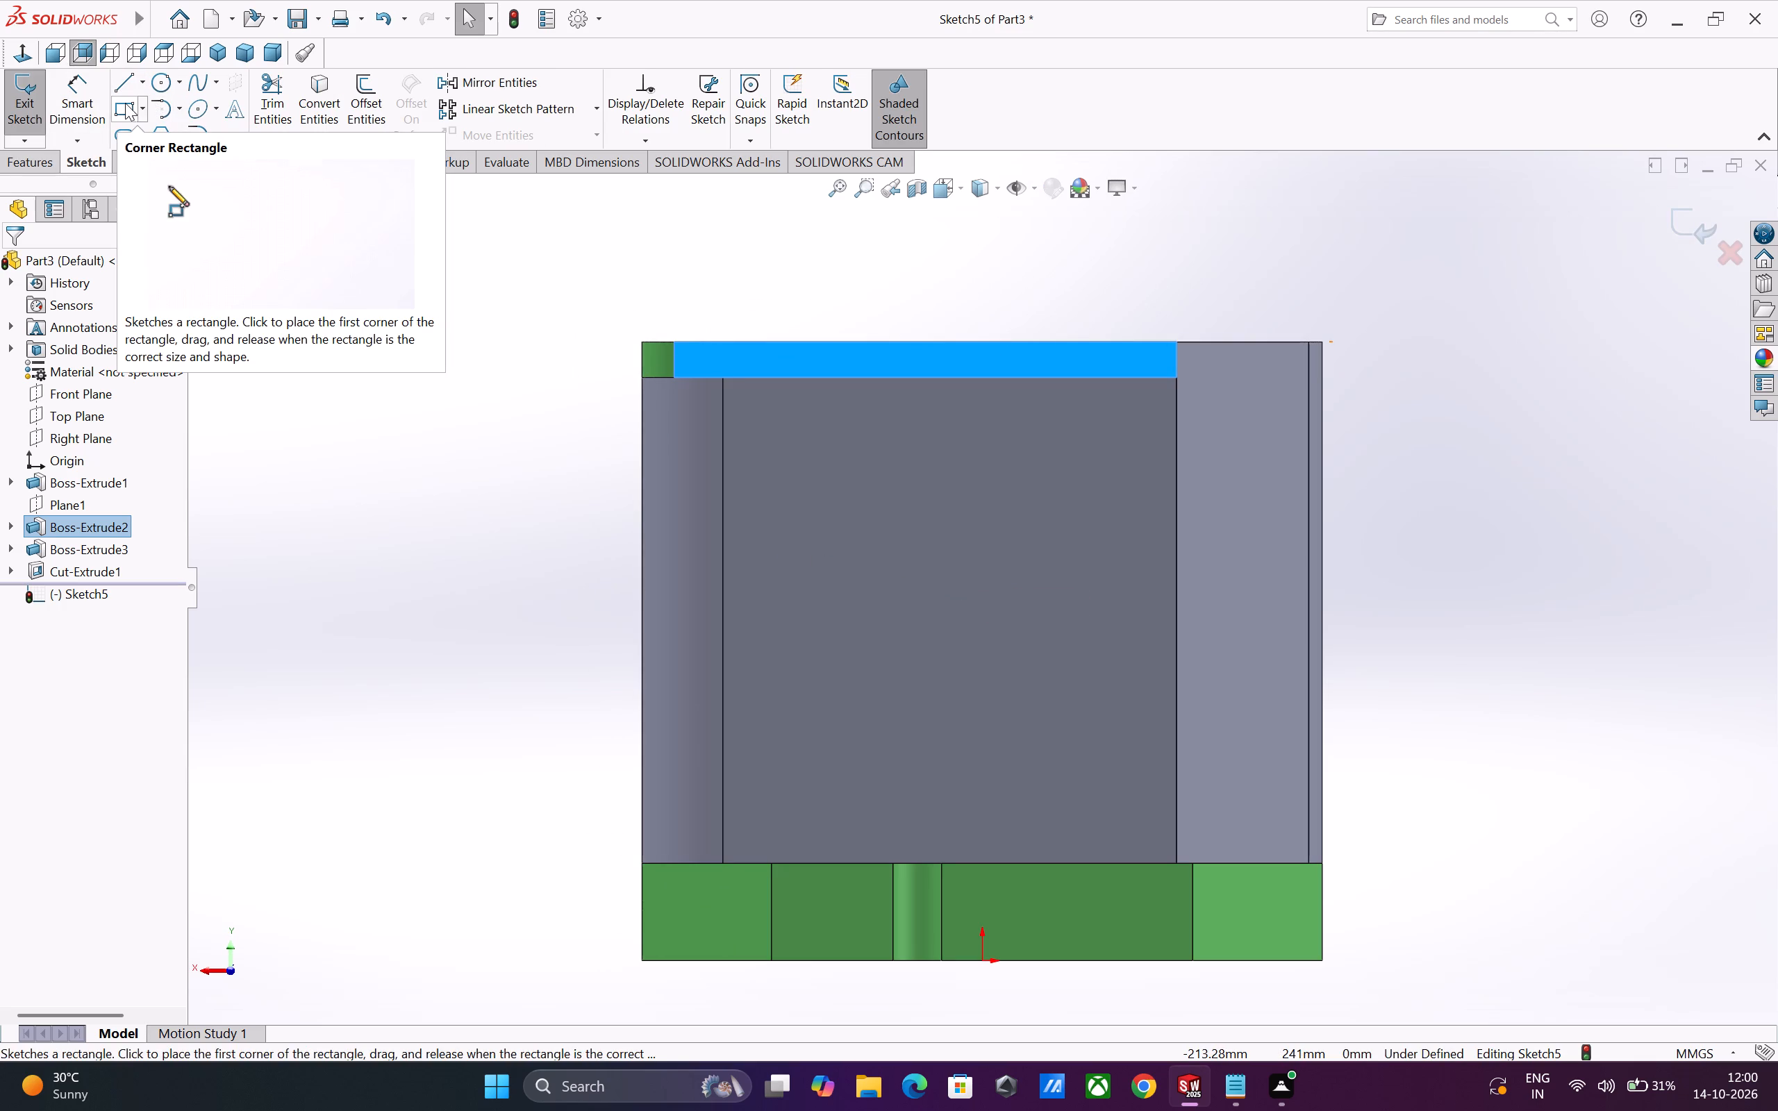
left_click(126, 78)
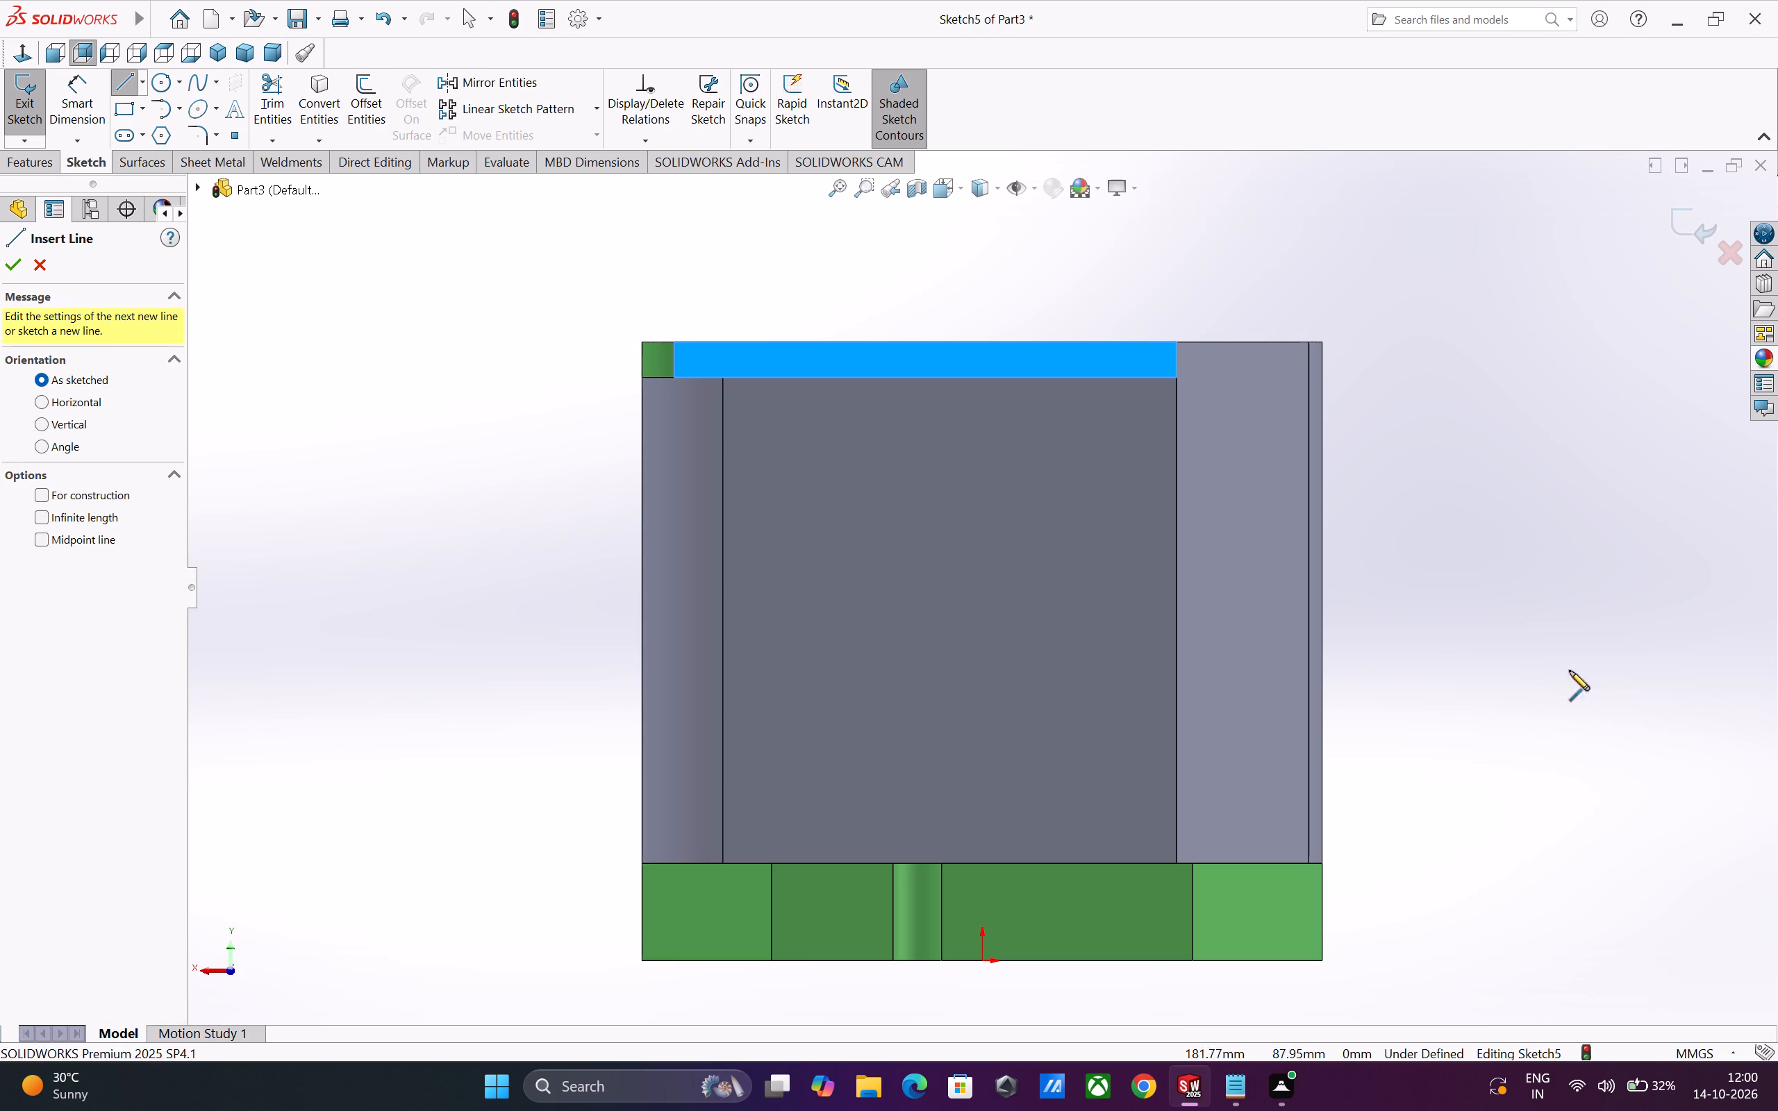
left_click(1176, 381)
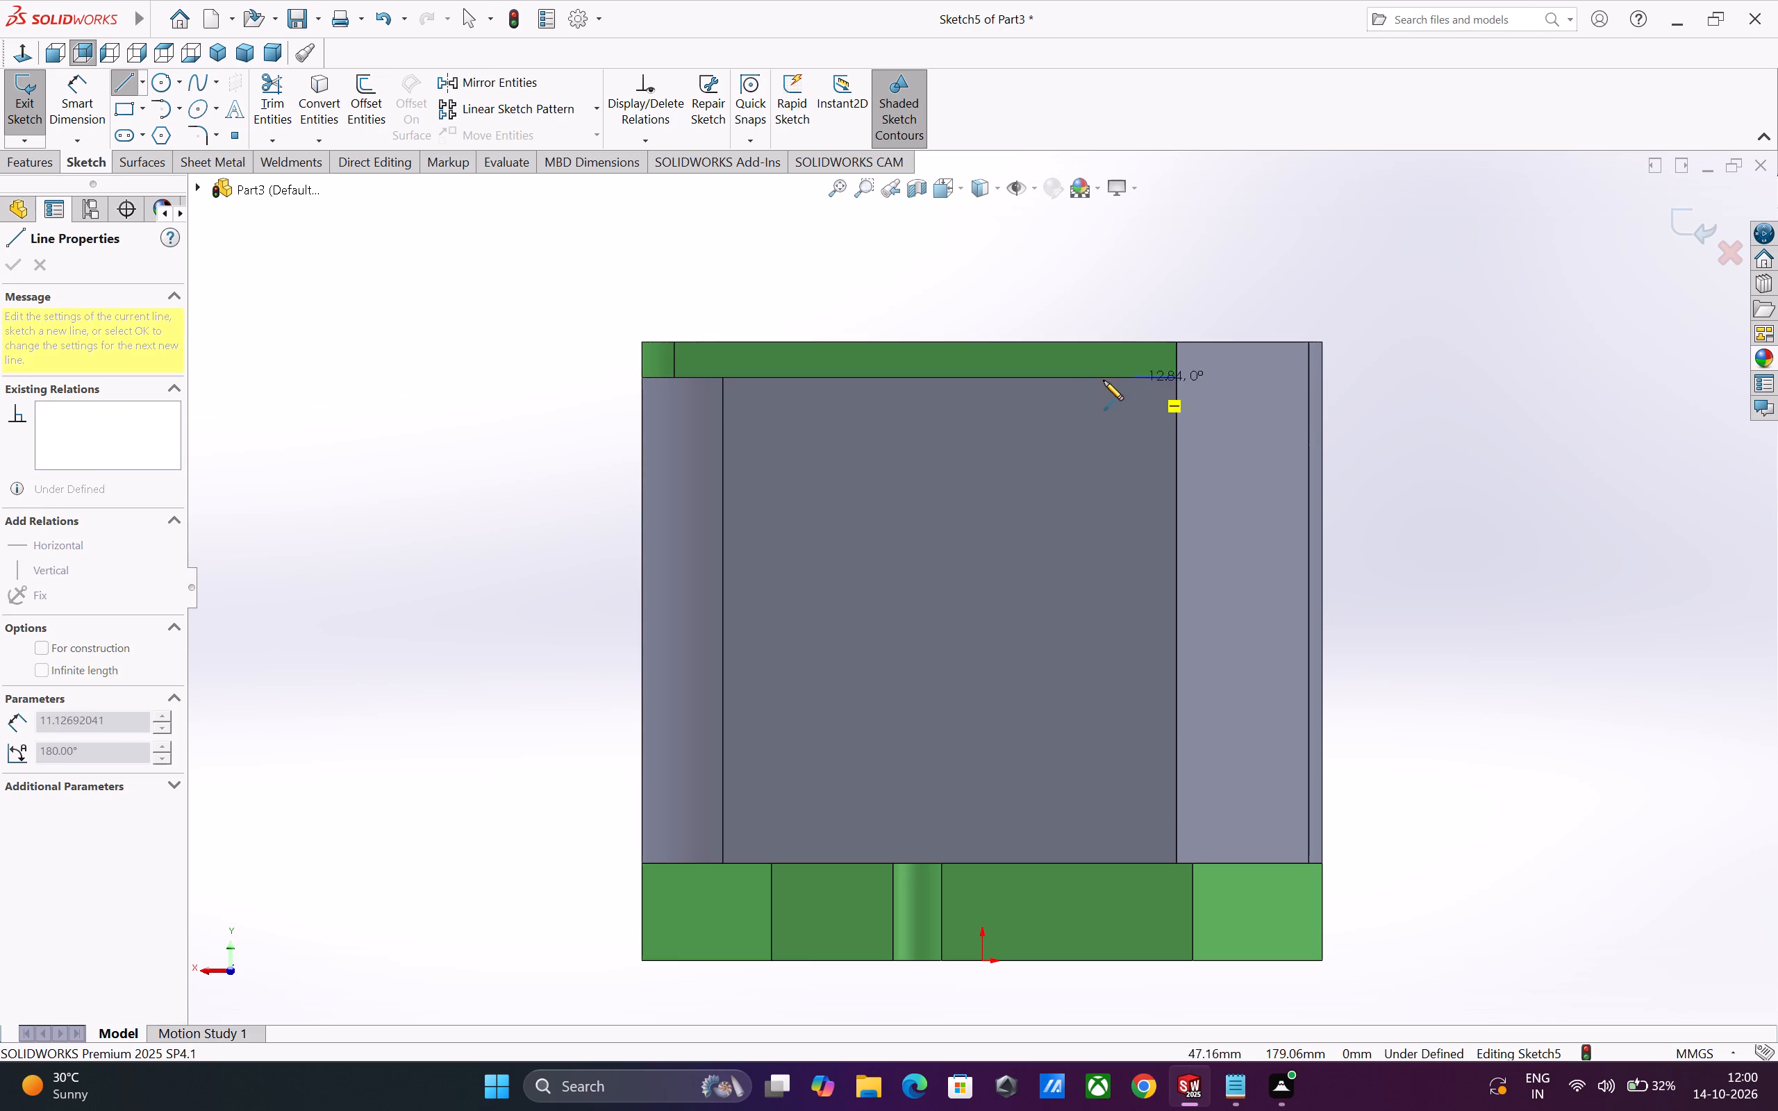
left_click(804, 378)
left_click(805, 479)
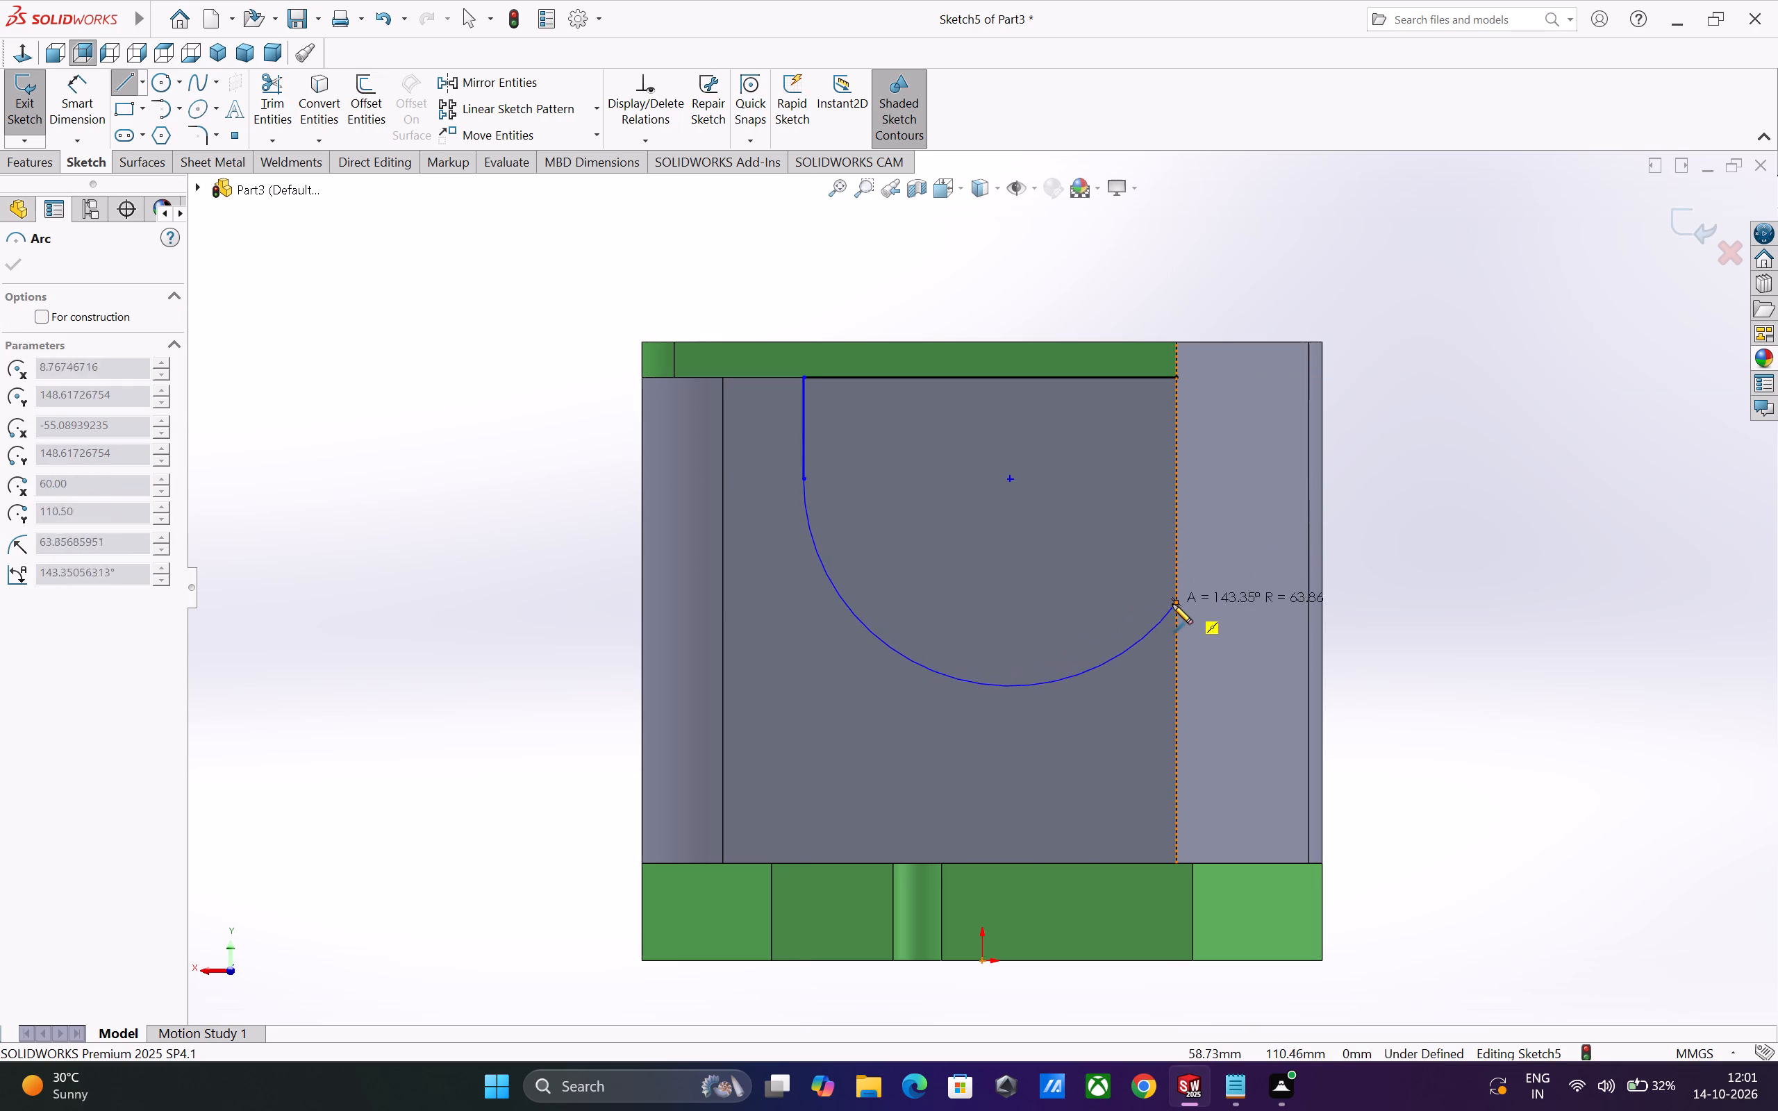
left_click(1177, 630)
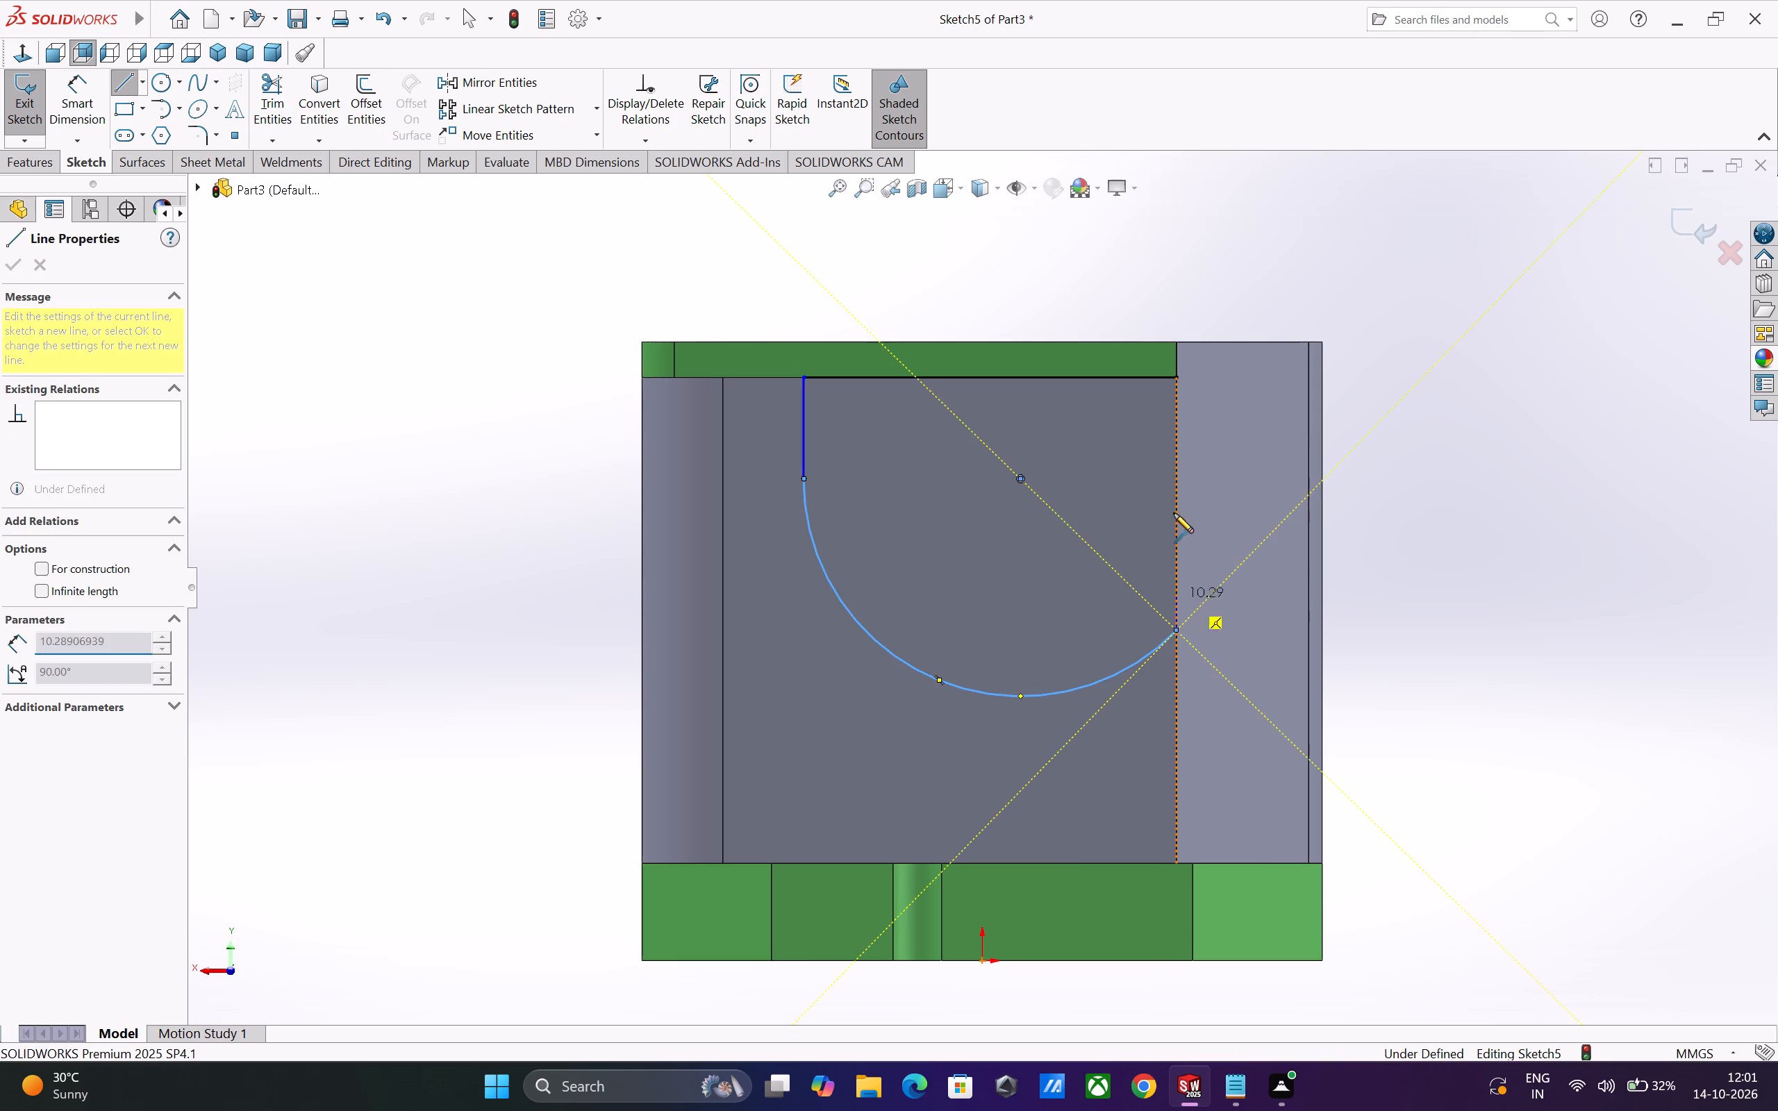
left_click(1178, 377)
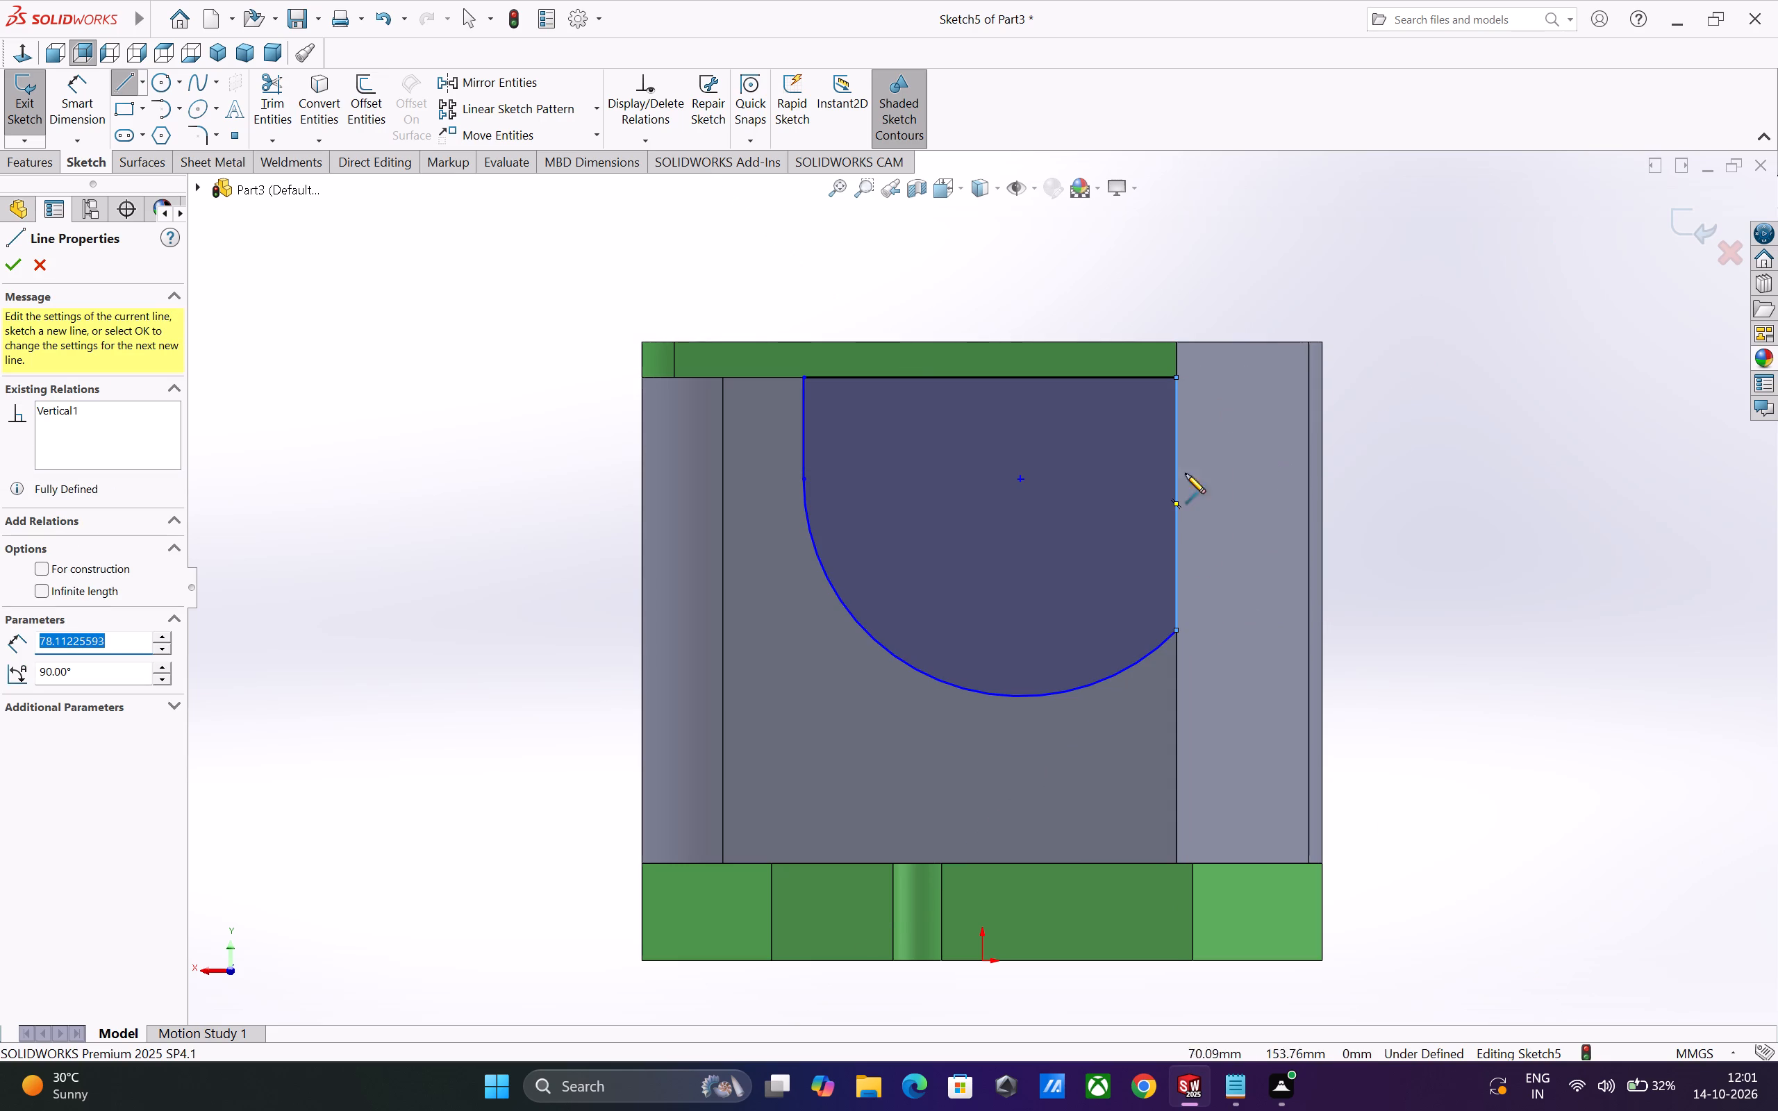
Dimension the profile's arc with a 65 mm radius.
left_click(88, 99)
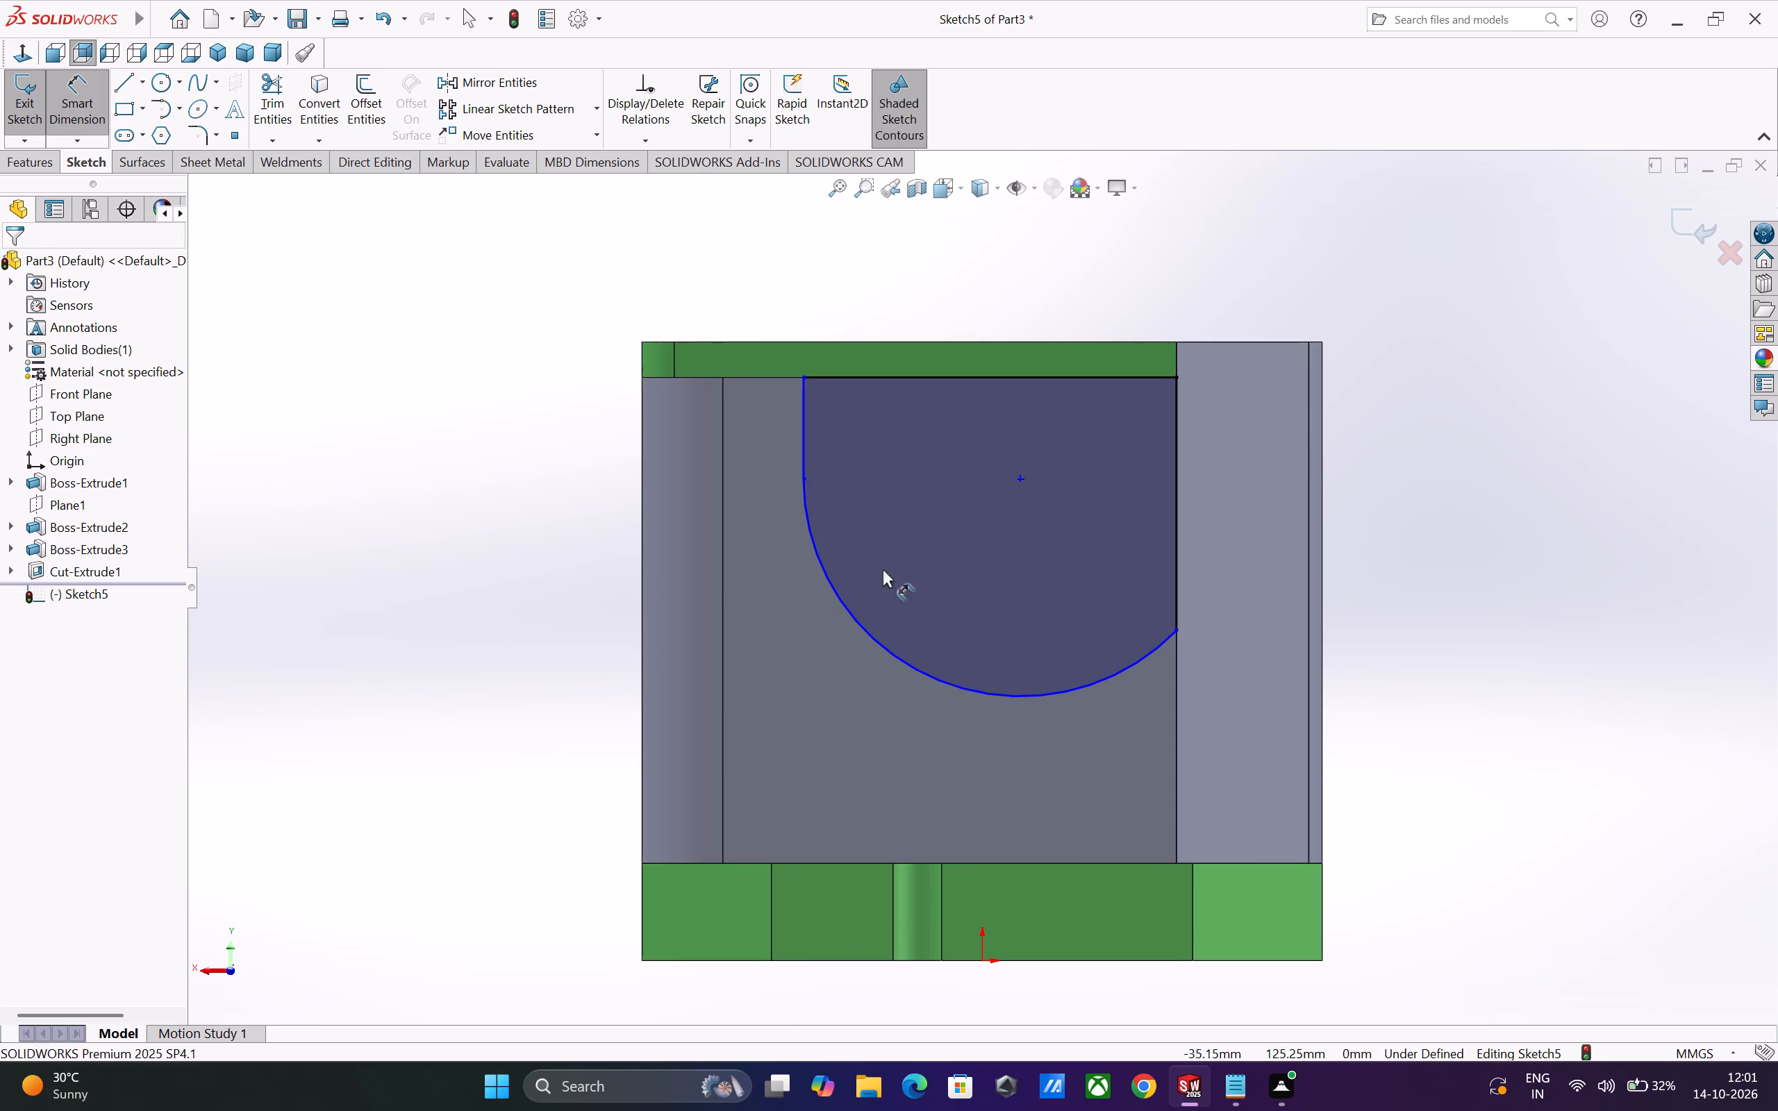
left_click(884, 646)
left_click(836, 677)
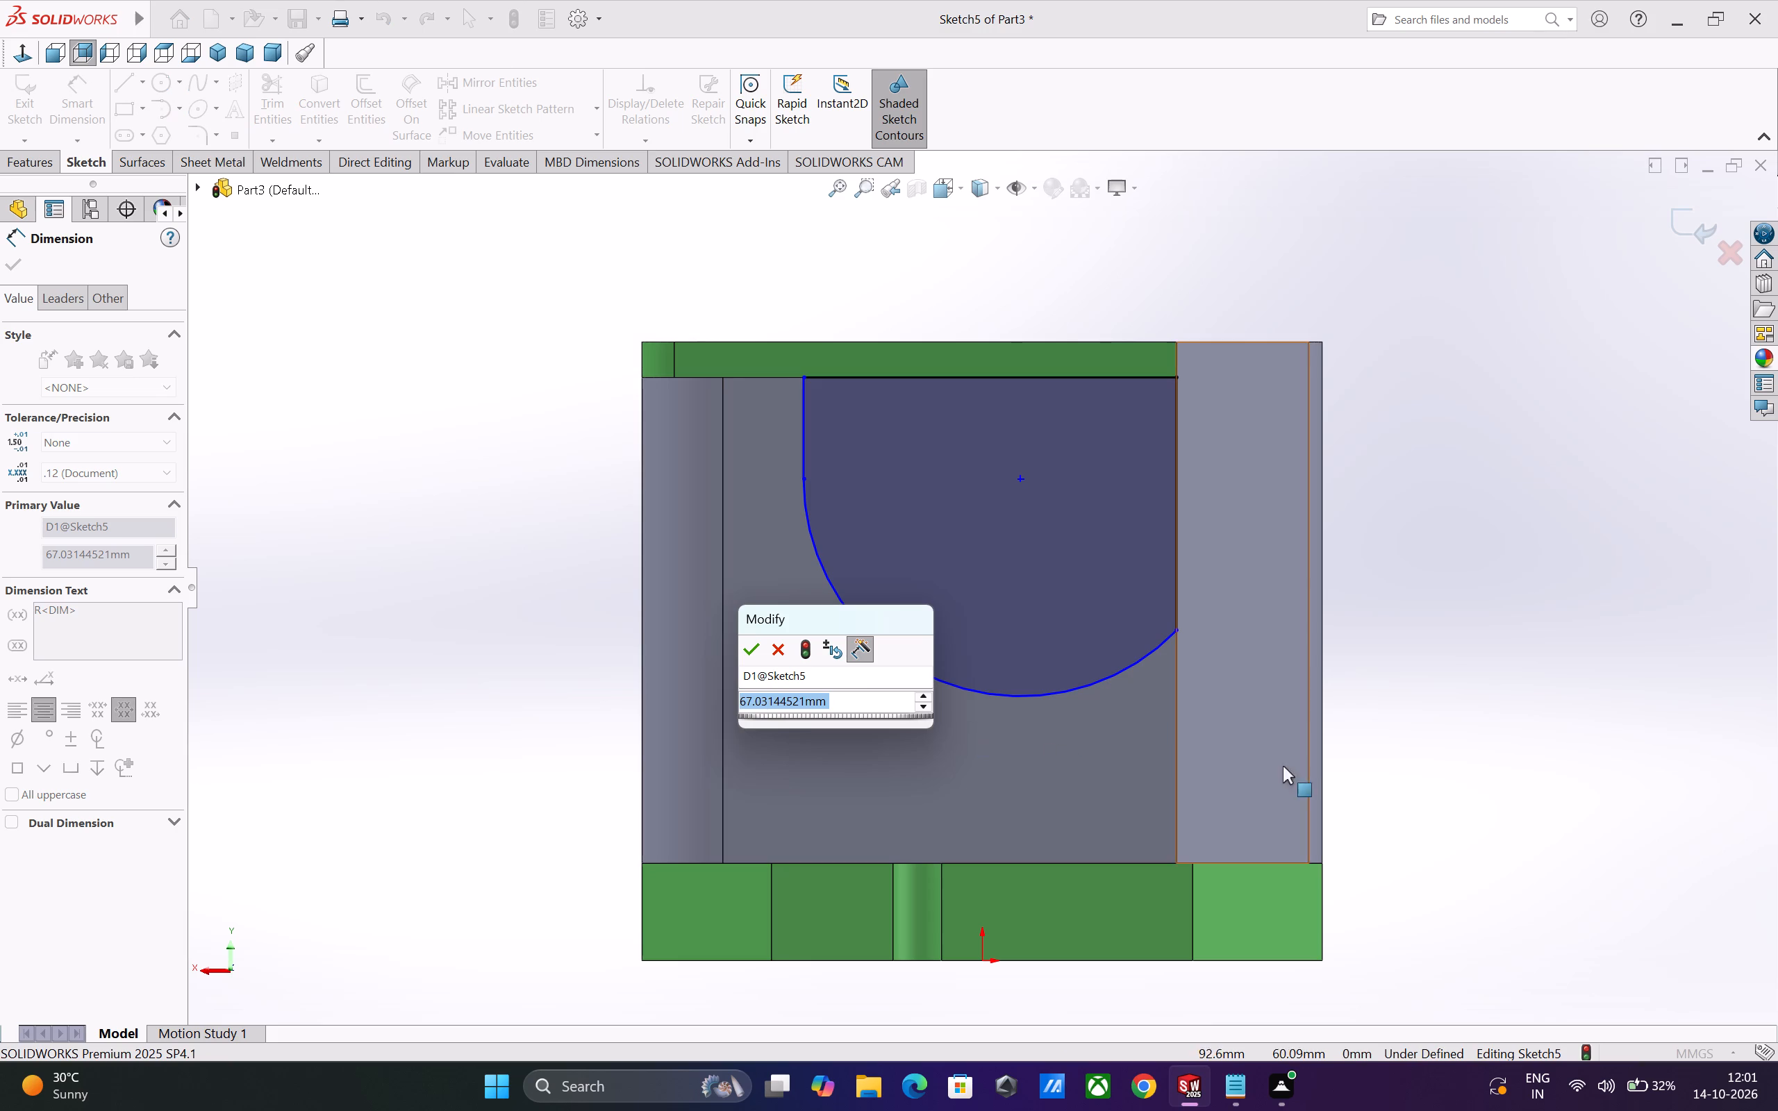
type("65")
key("Return")
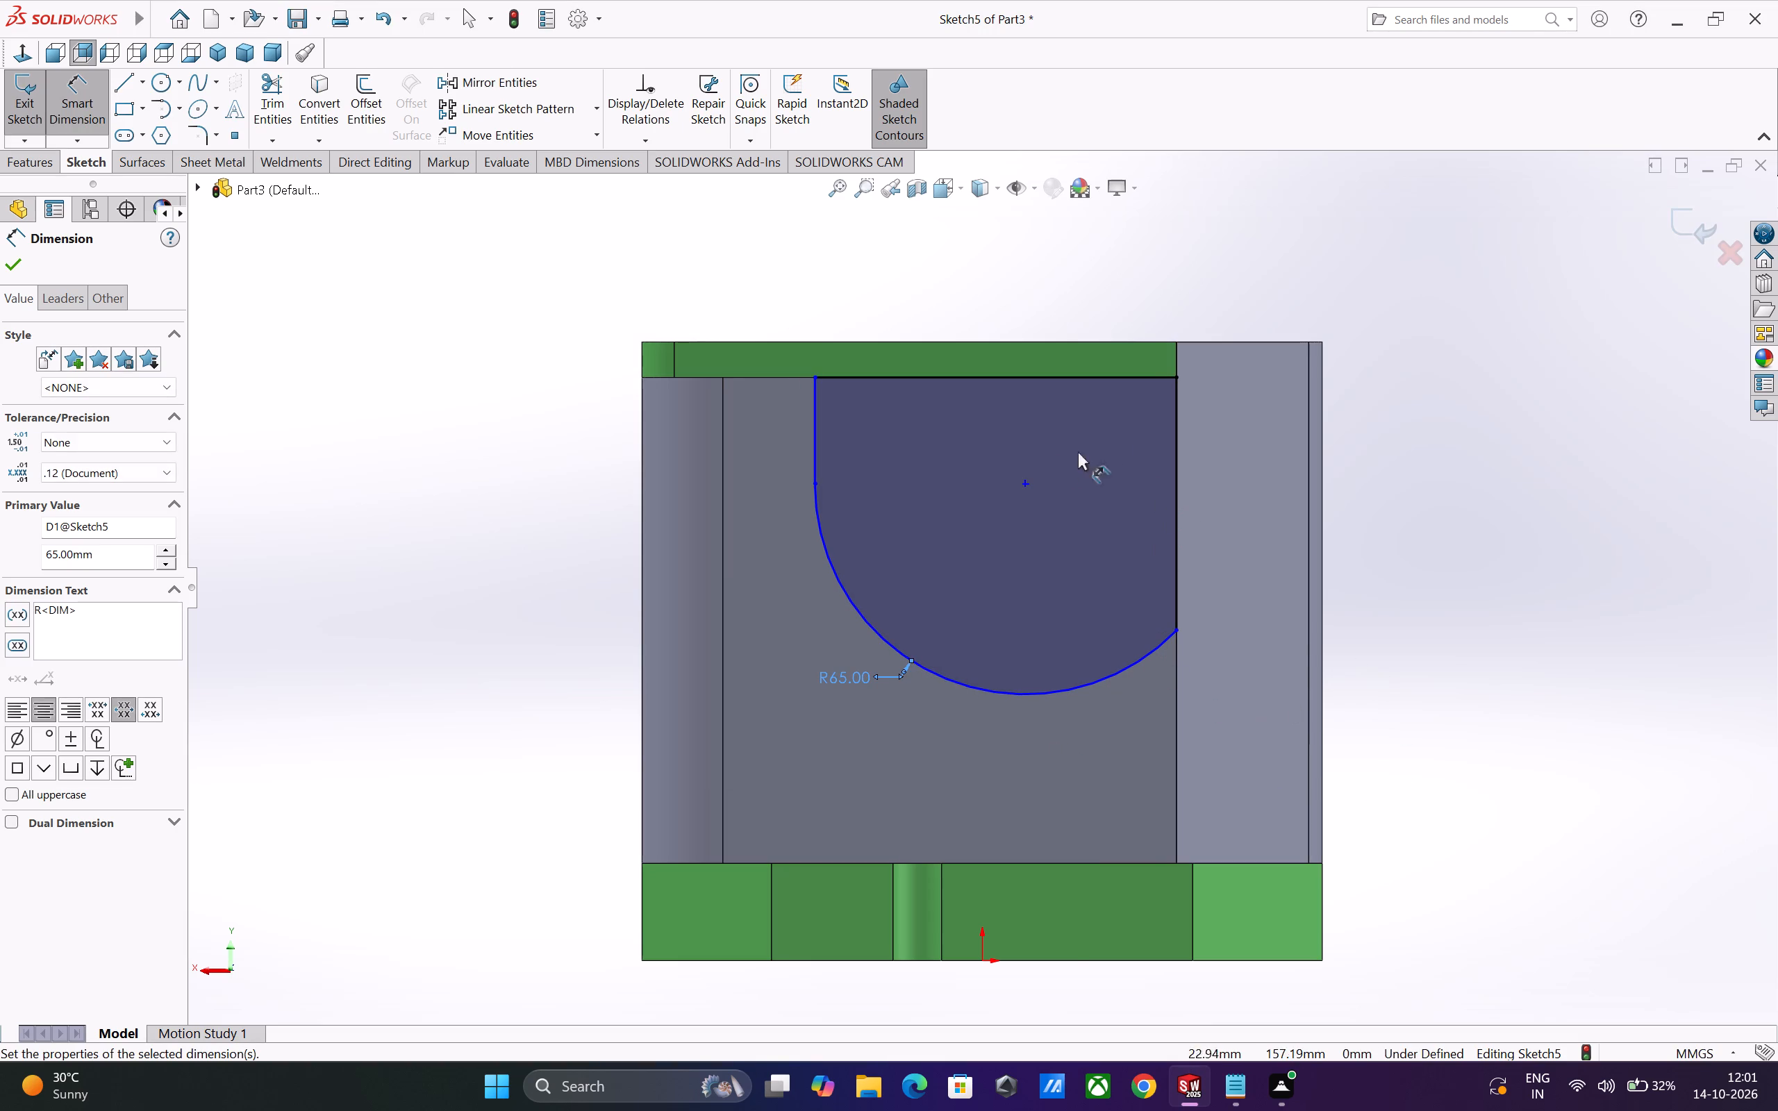
Dimension the arc centre 105 mm horizontally from the ring's outer vertical edge on the angled-wall side.
left_click(1024, 481)
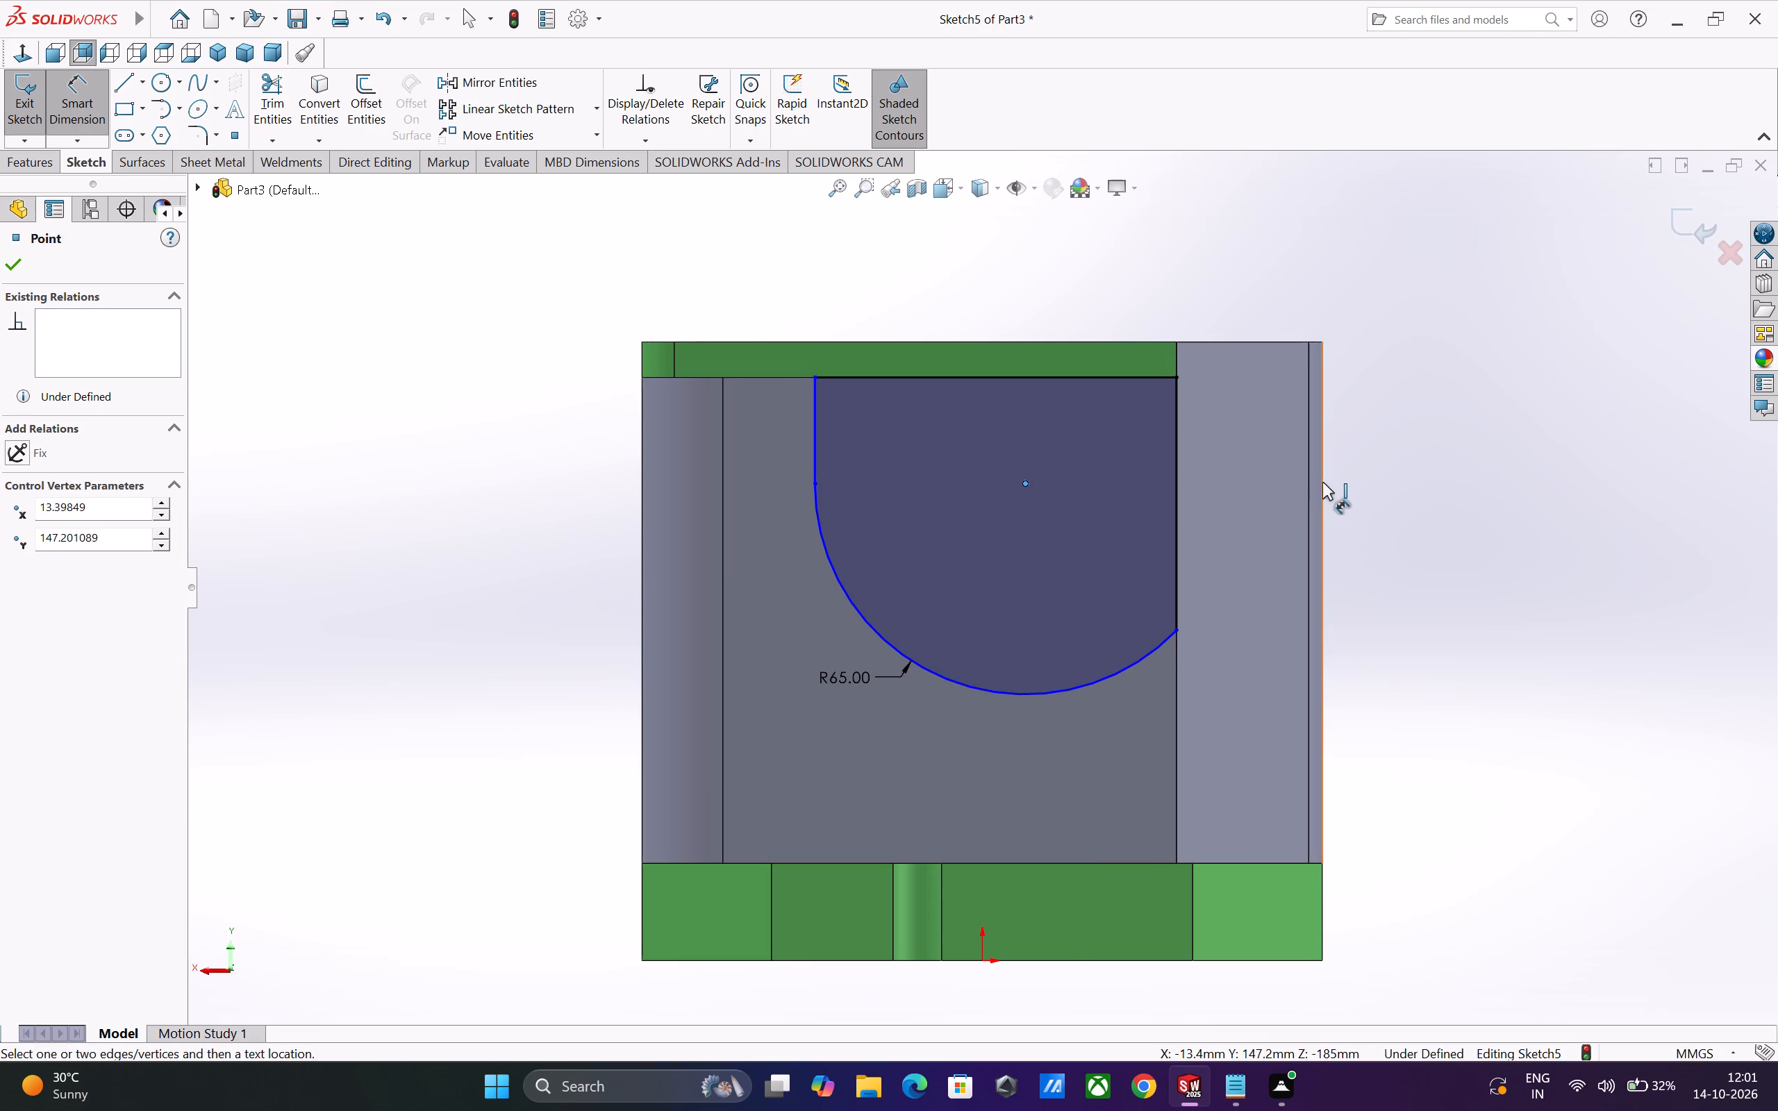
left_click(1323, 482)
left_click(1189, 273)
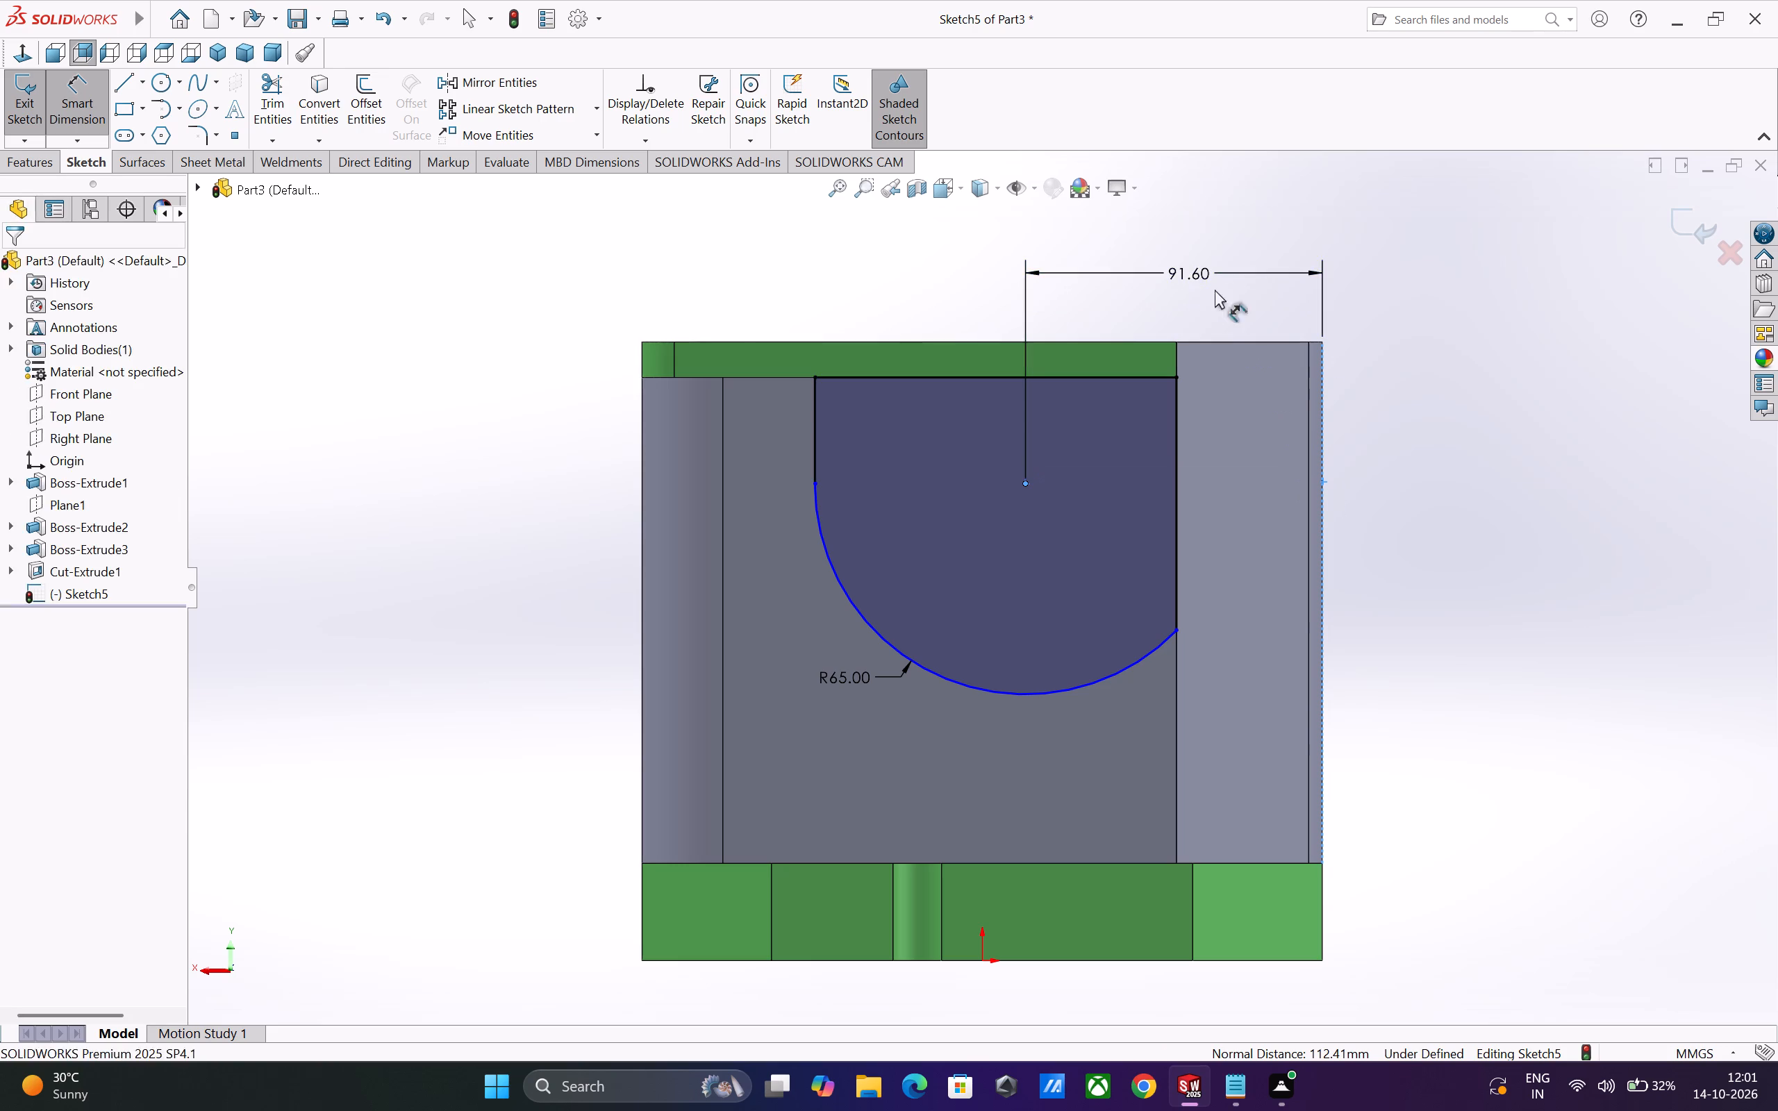
key("1")
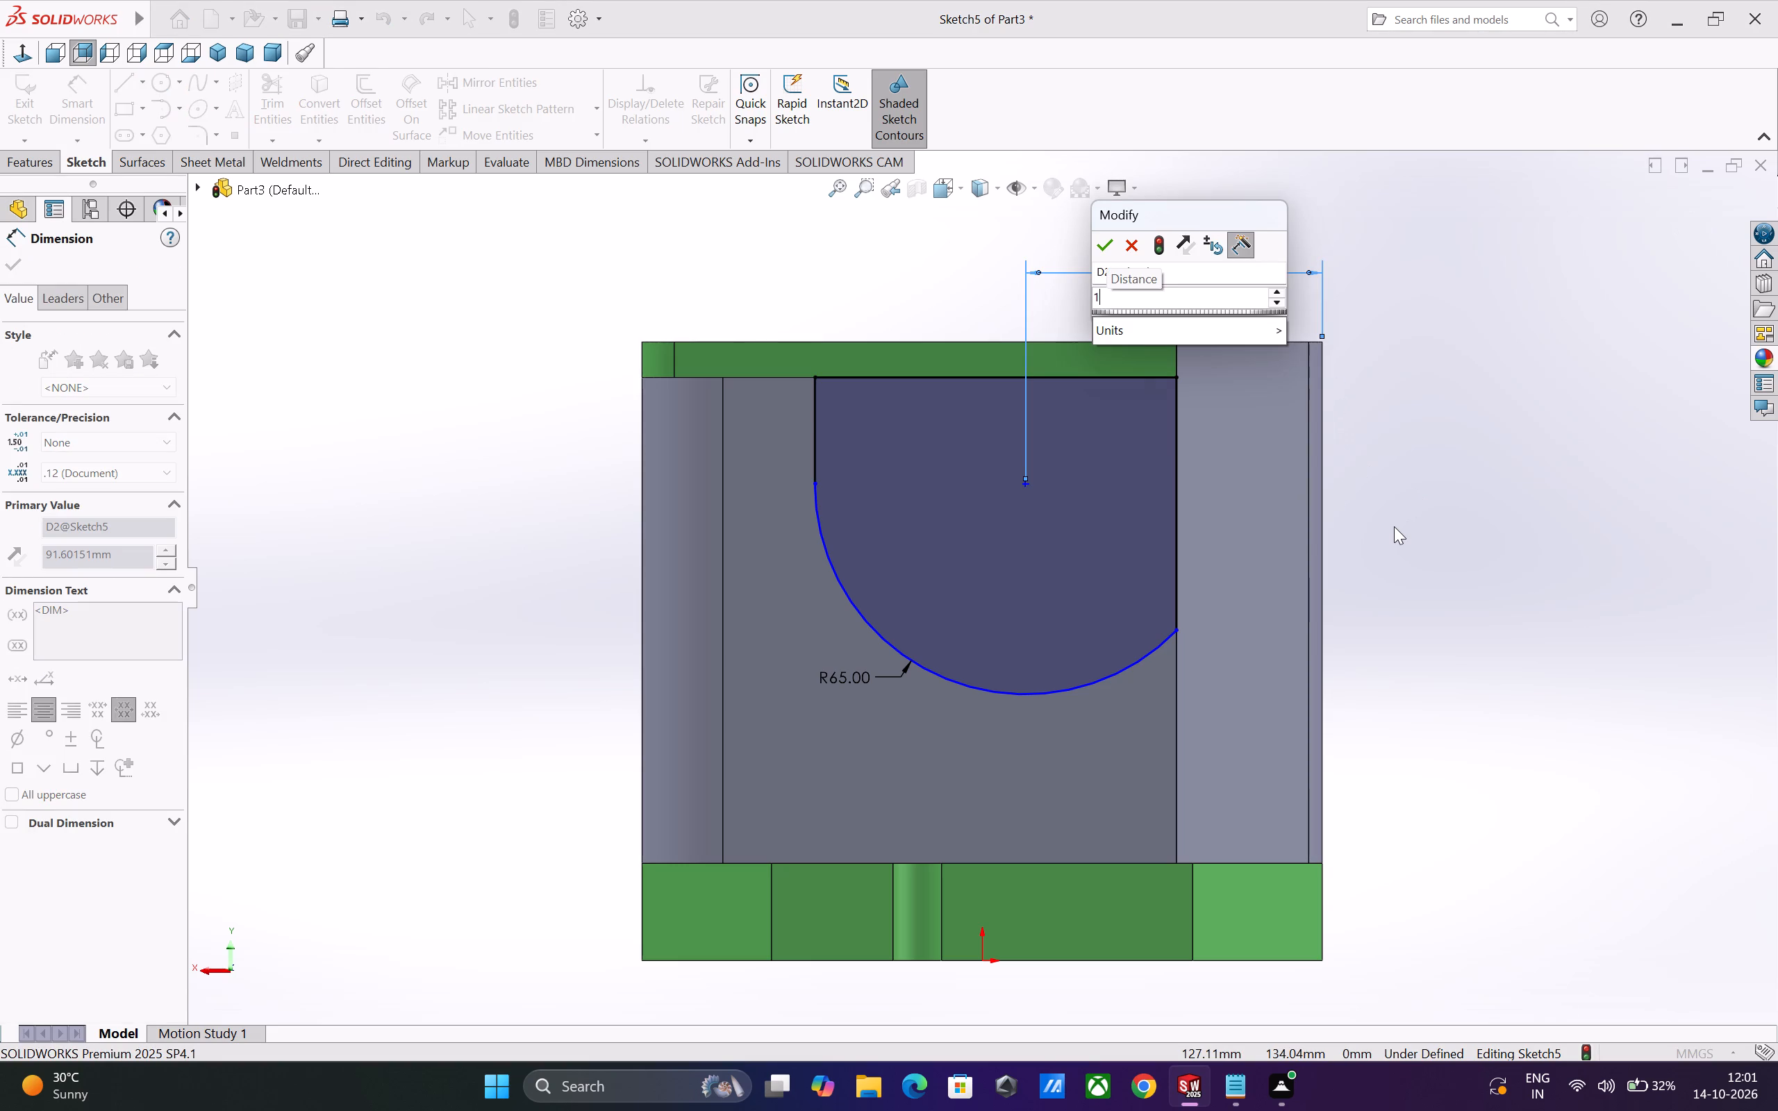
key("0")
key("5")
key("Return")
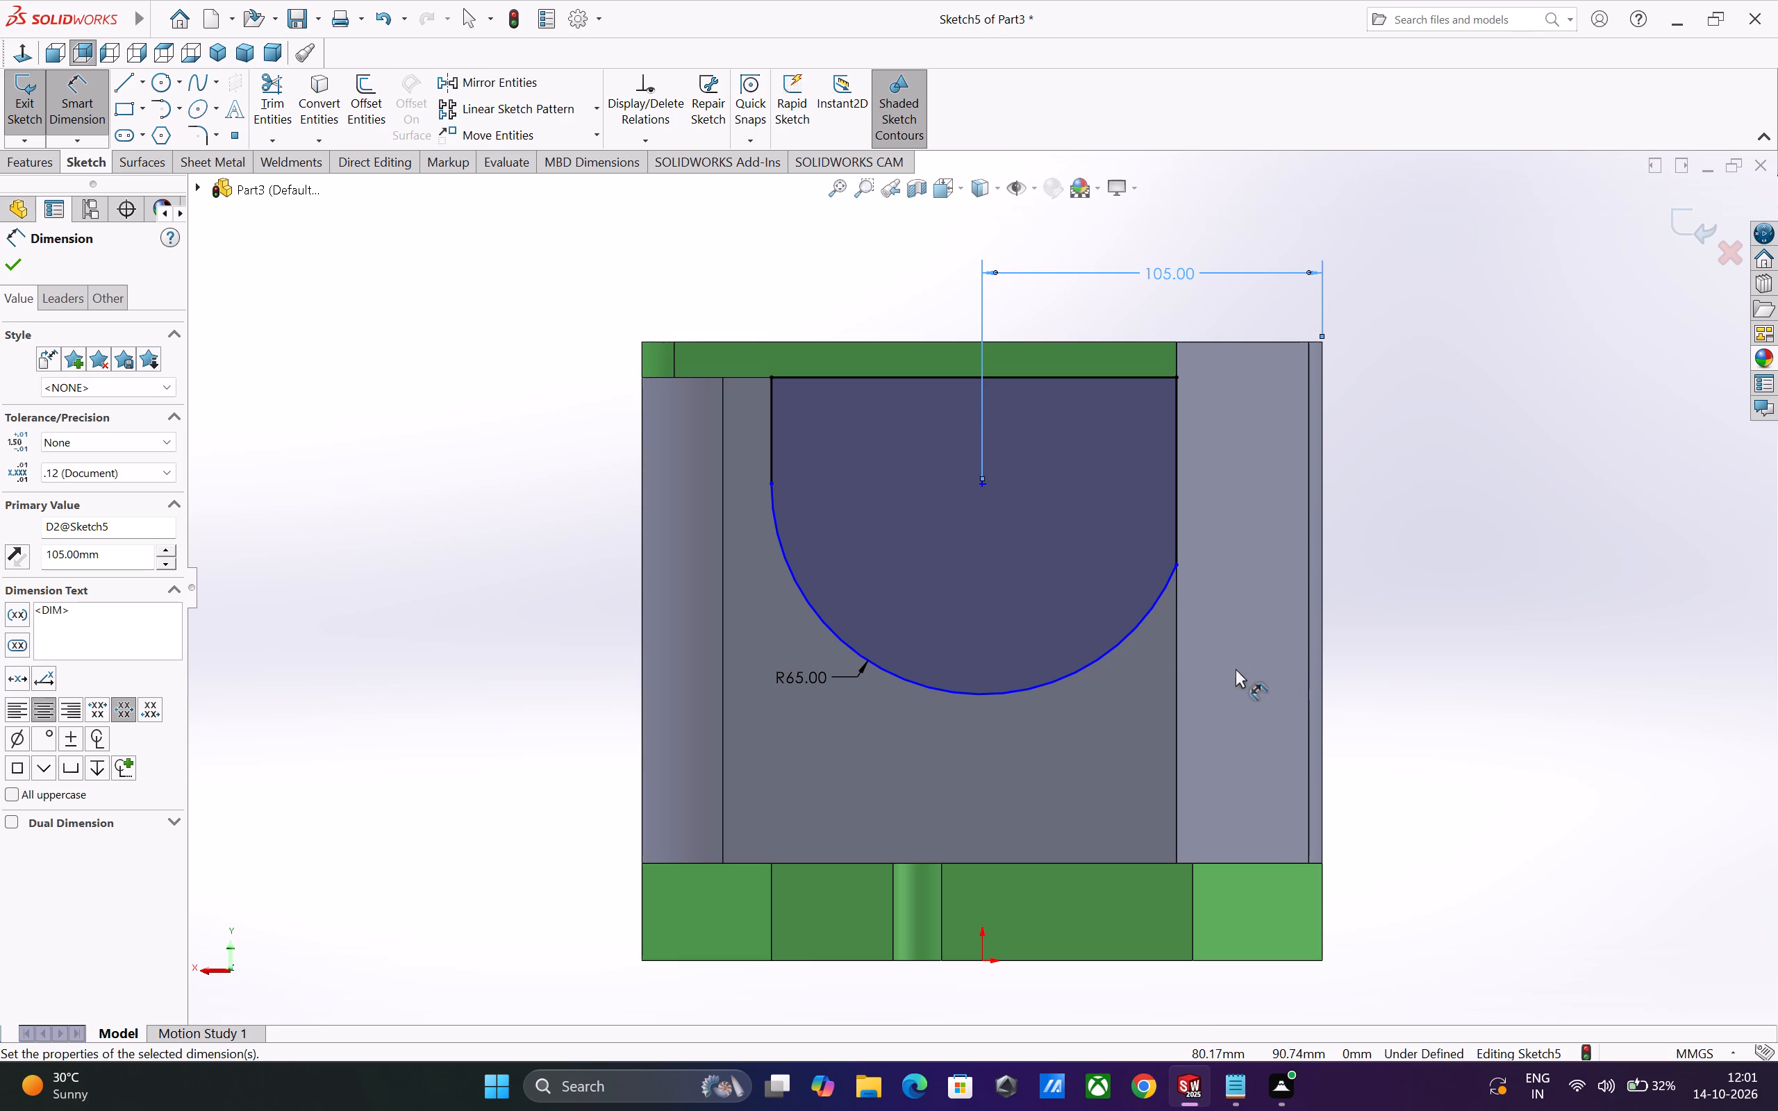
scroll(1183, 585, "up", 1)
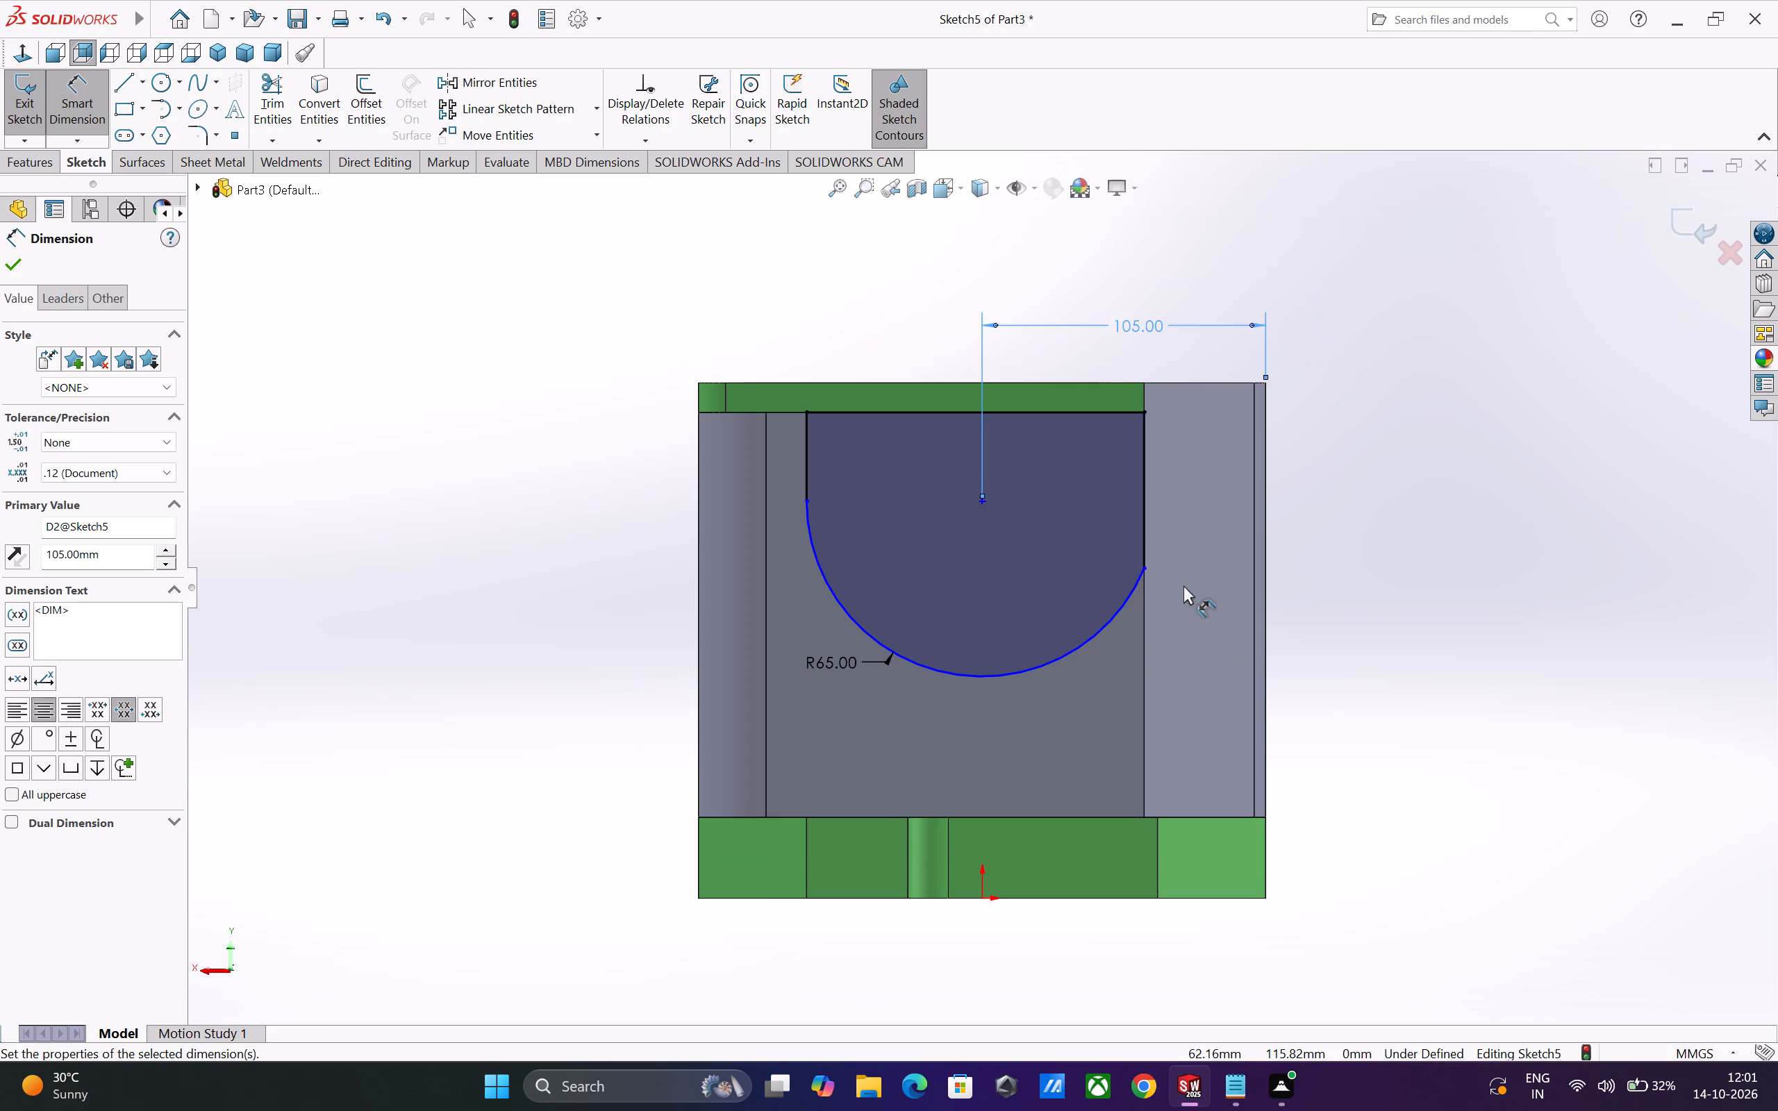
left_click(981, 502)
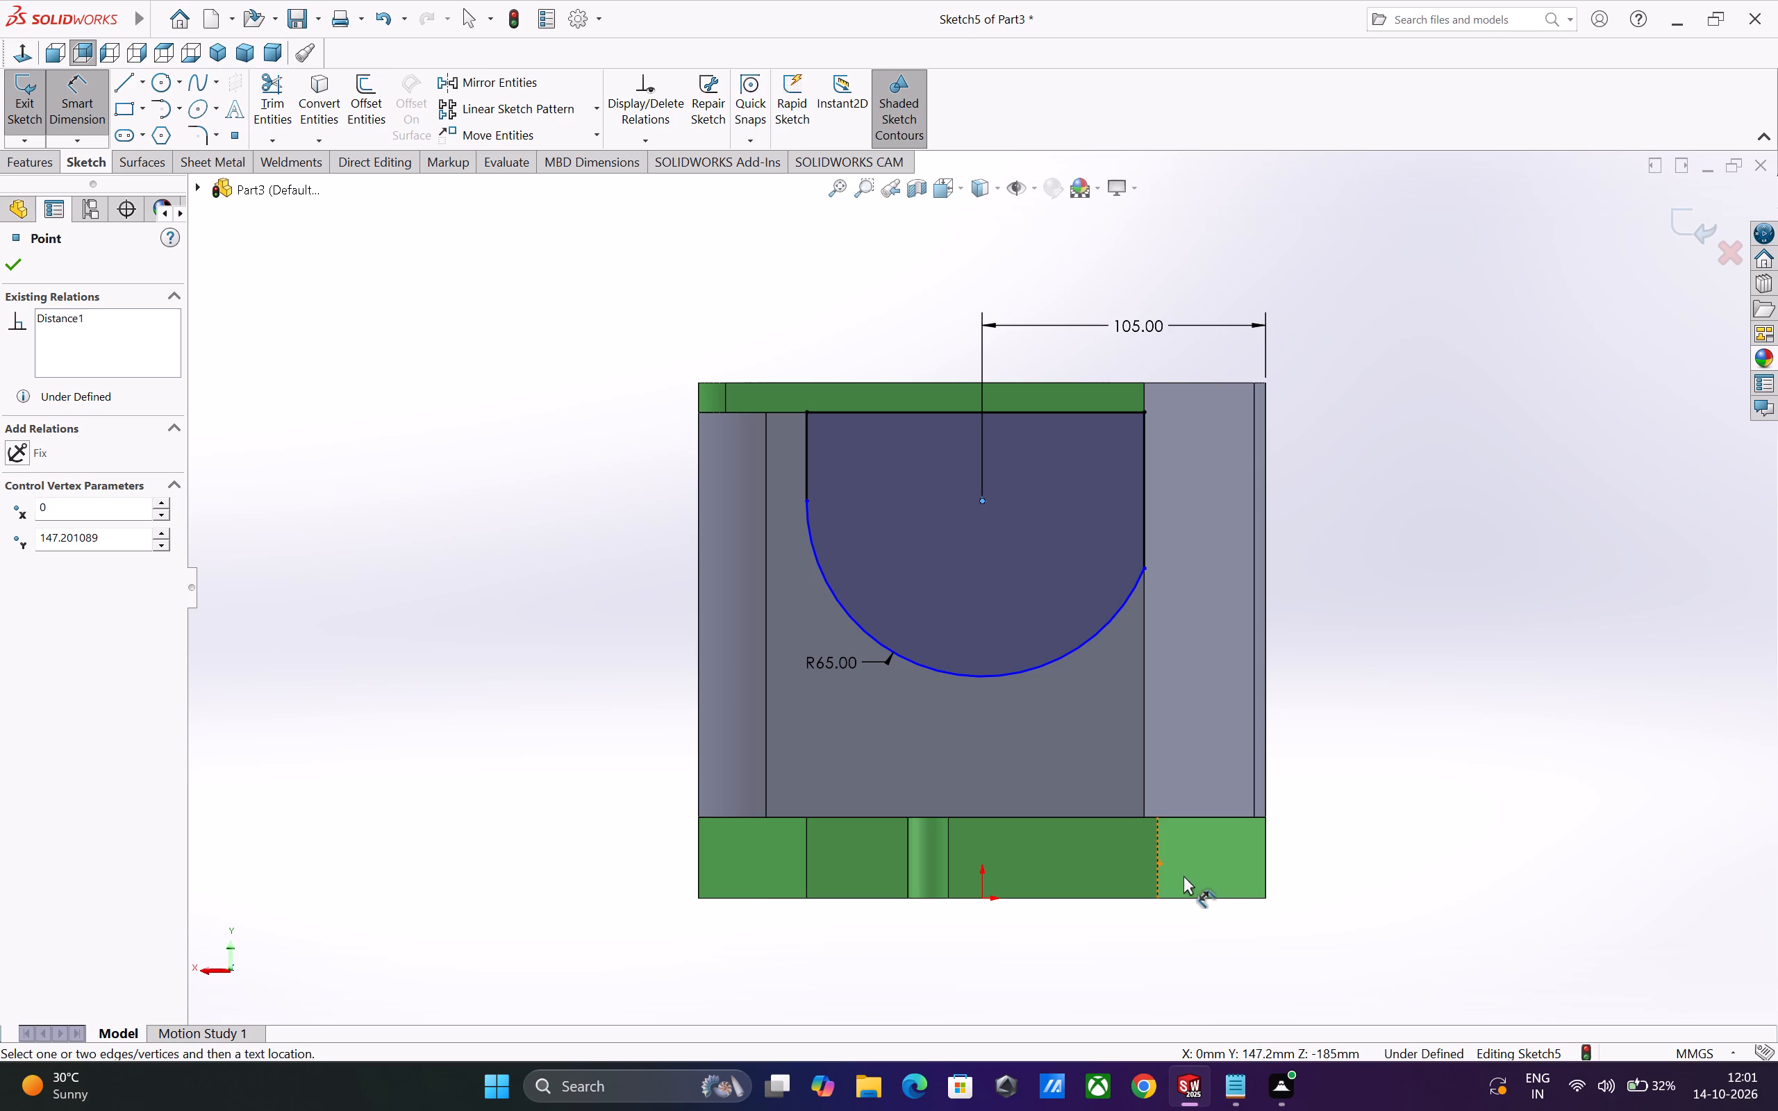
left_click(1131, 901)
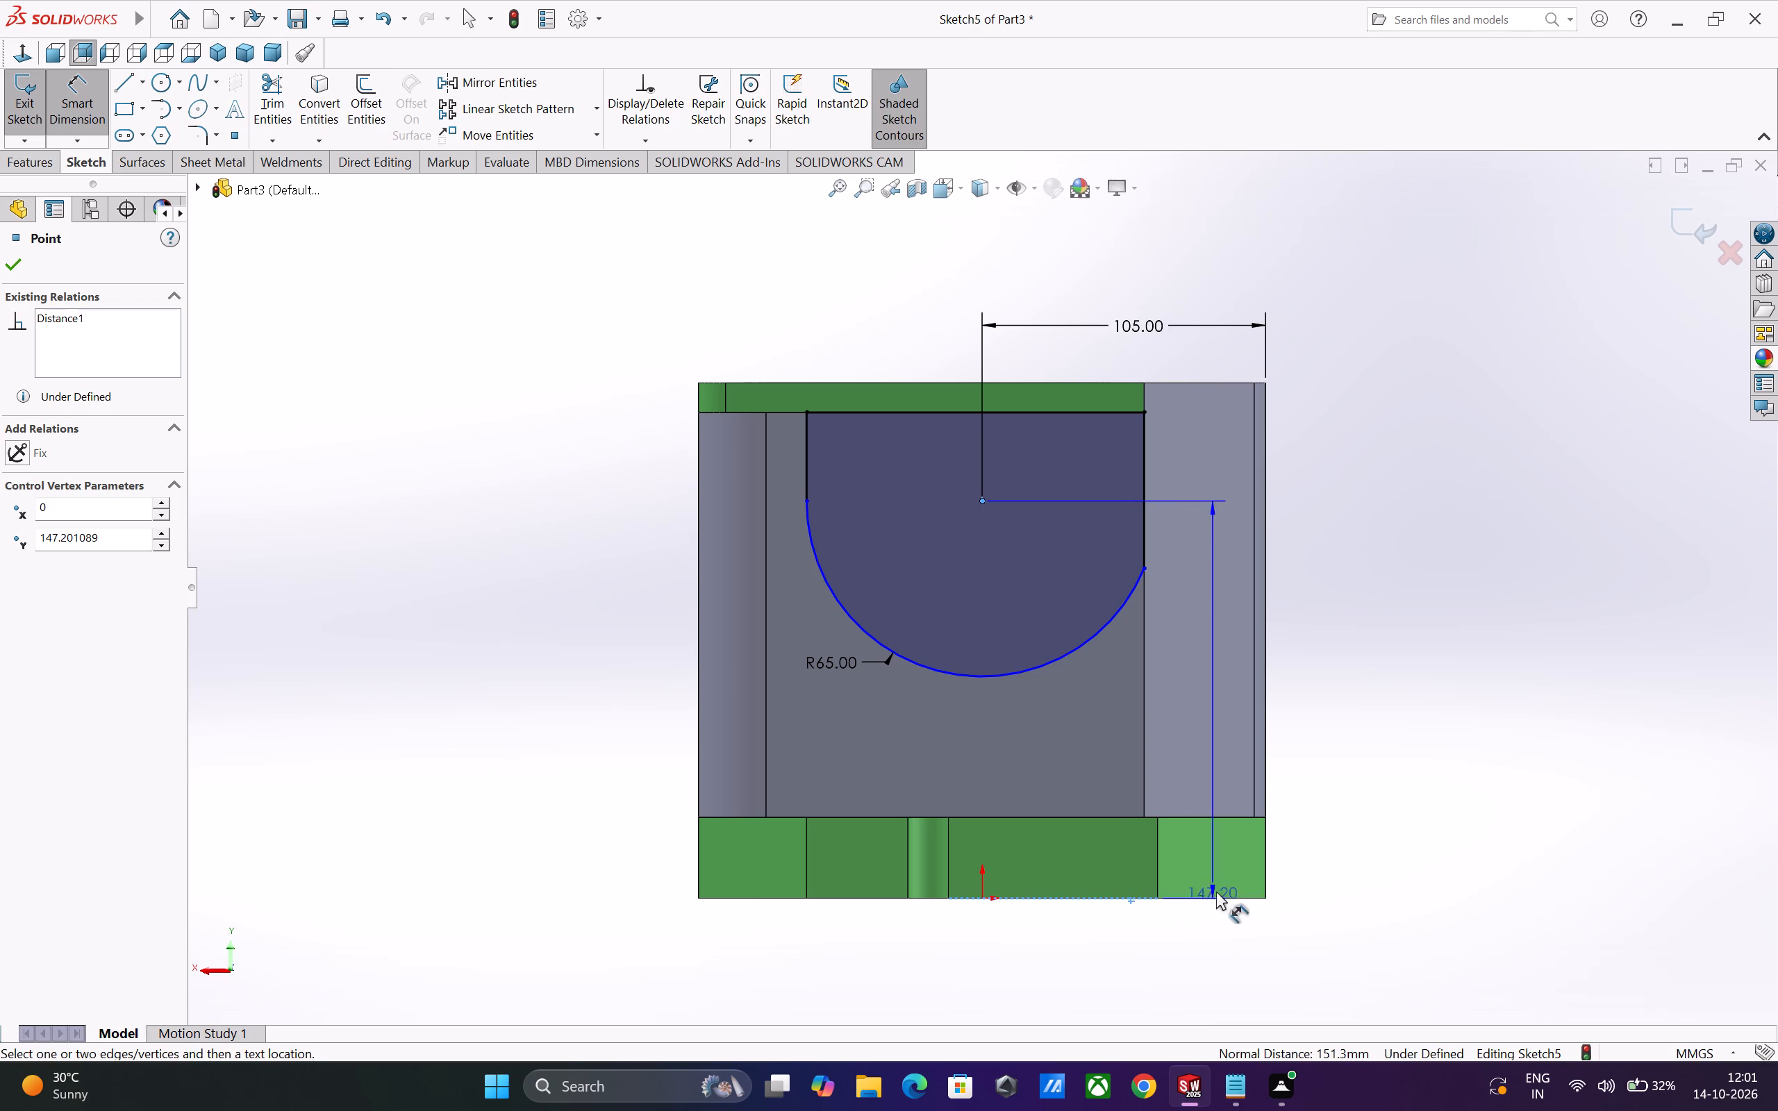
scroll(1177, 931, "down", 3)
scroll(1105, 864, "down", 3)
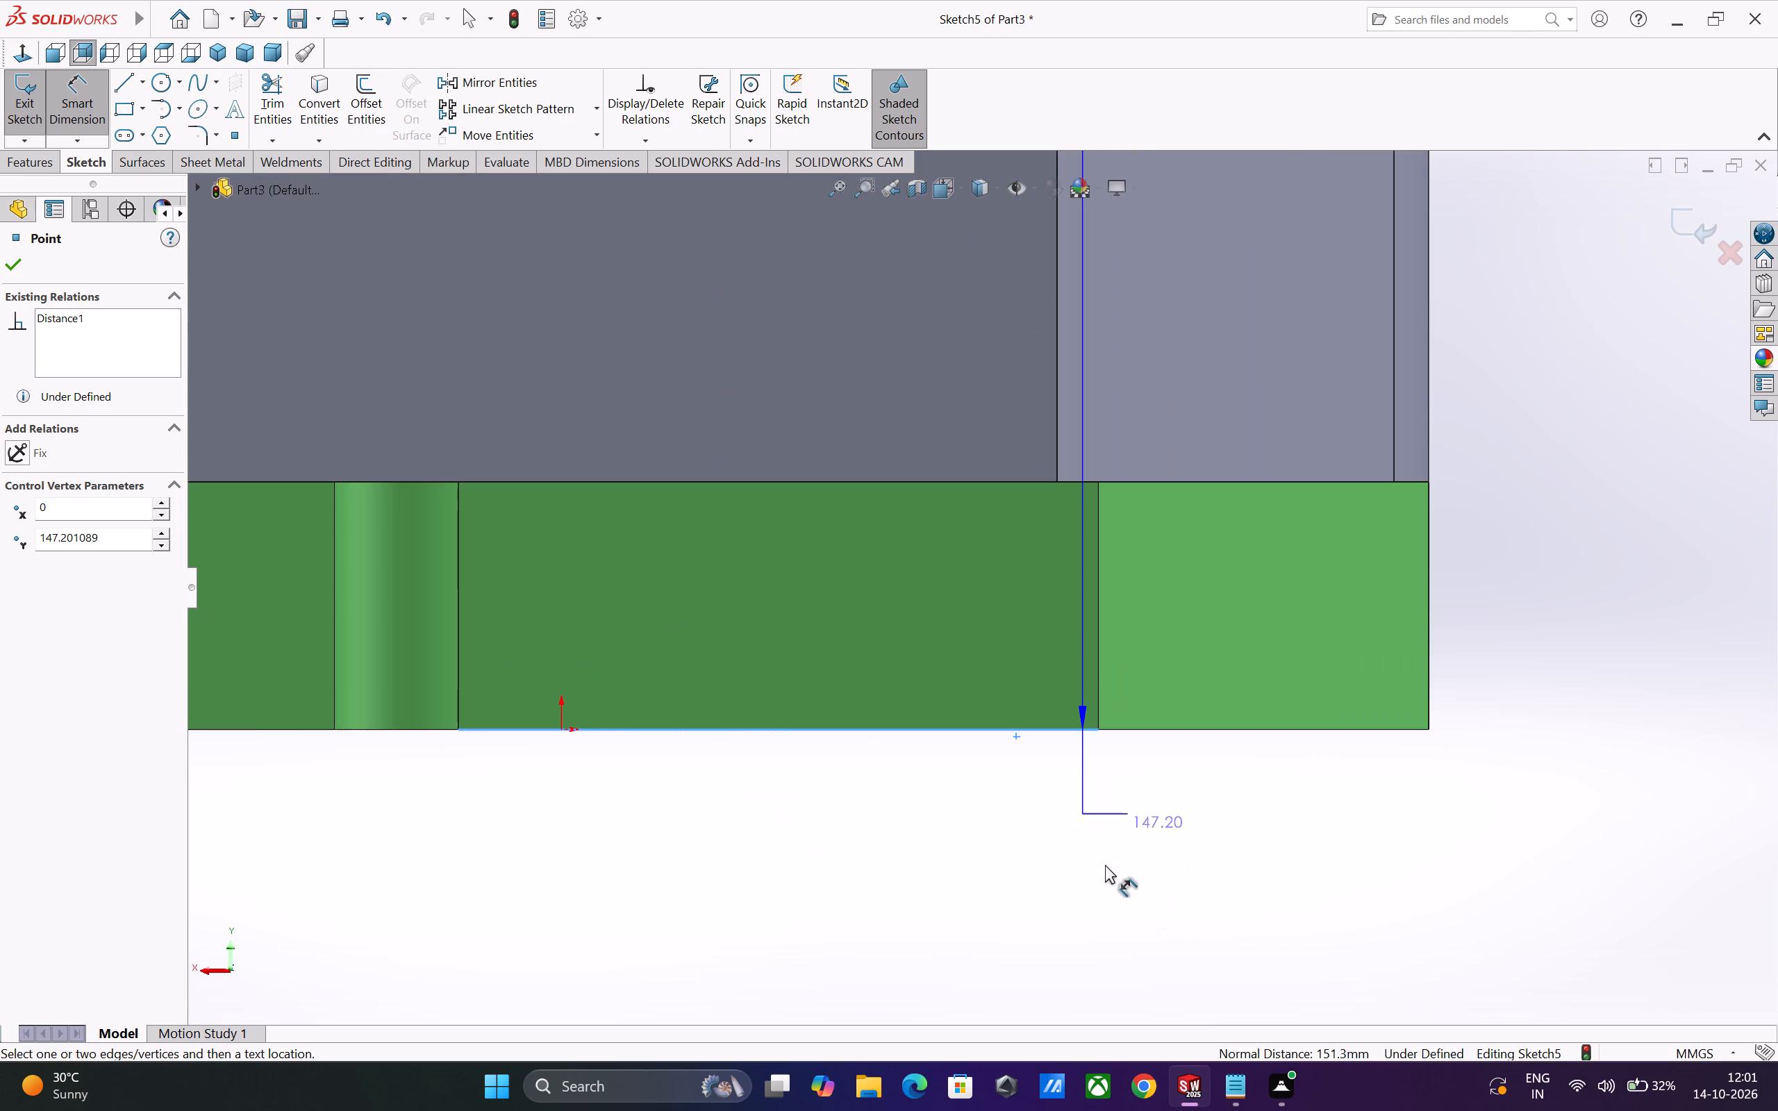
Undo the last value change to the arc centre's horizontal dimension.
key("ctrl+z")
Dimension the arc centre 135 mm vertically from the slotted plate's bottom edge.
scroll(1105, 864, "up", 3)
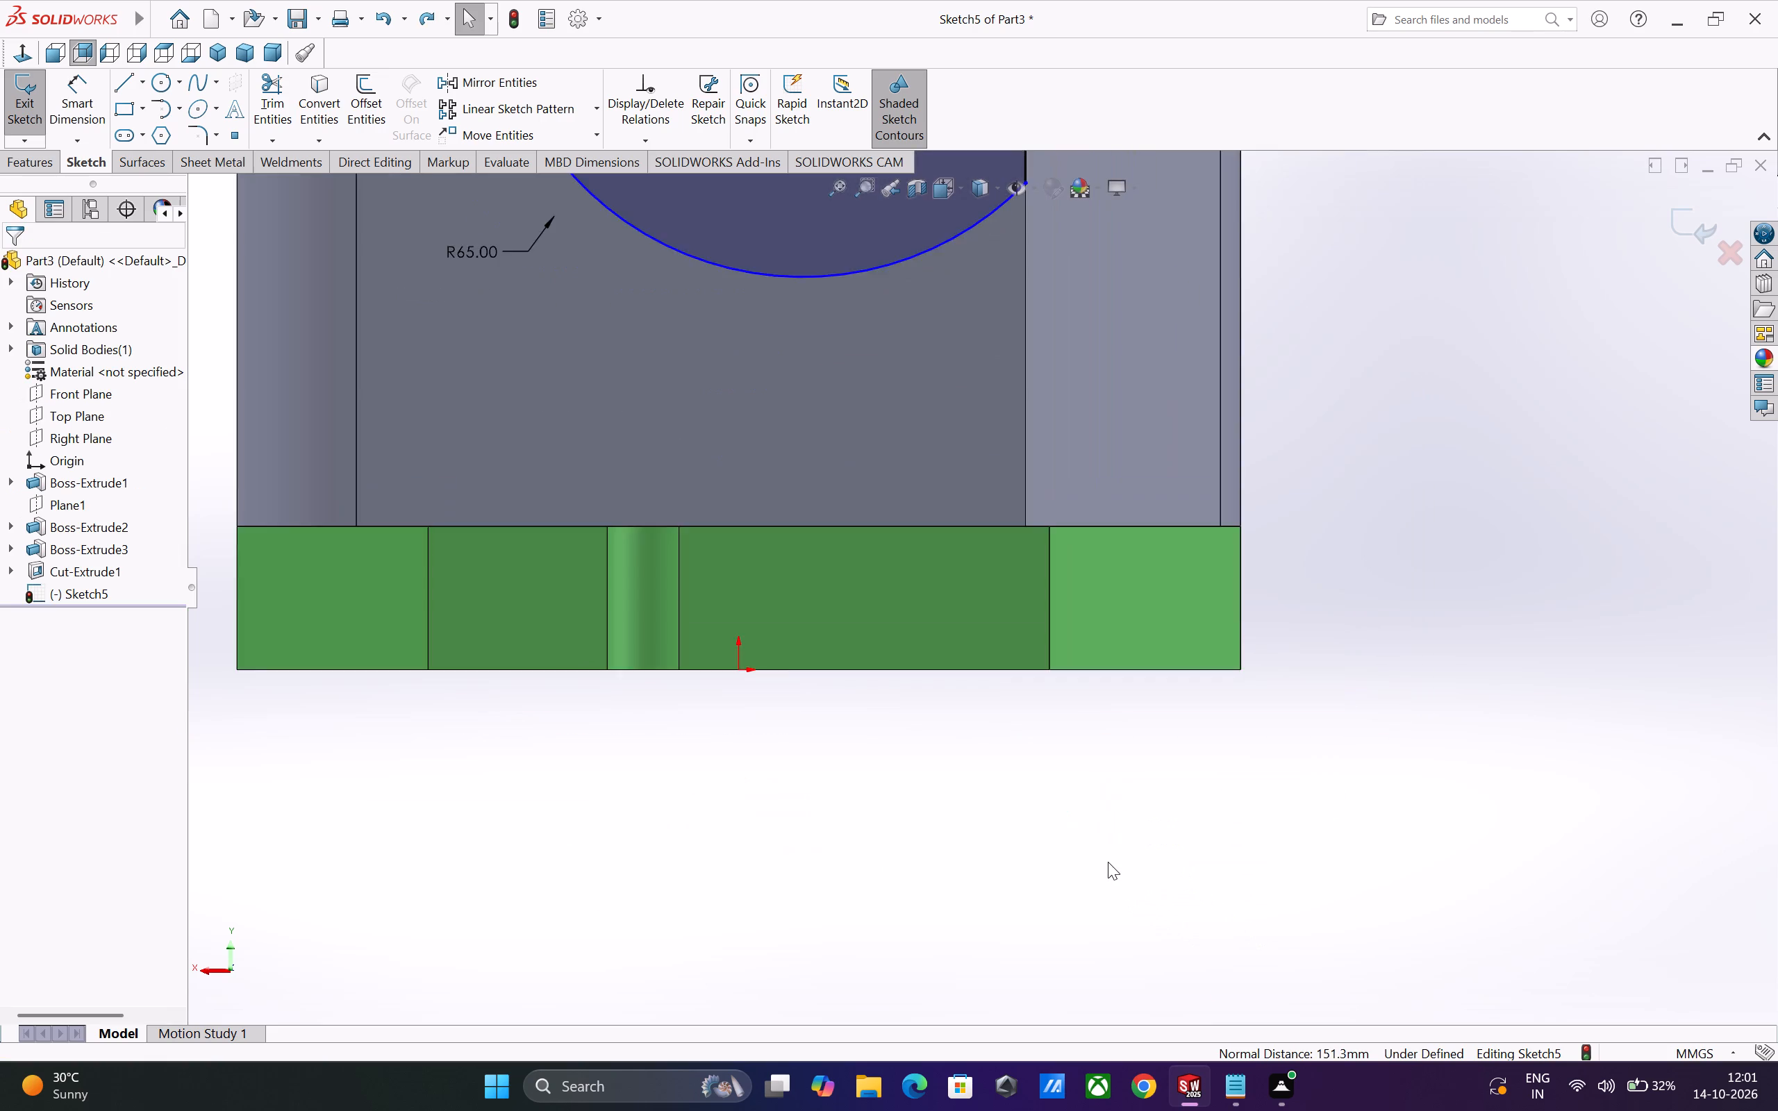
scroll(1108, 862, "up", 4)
left_click(84, 129)
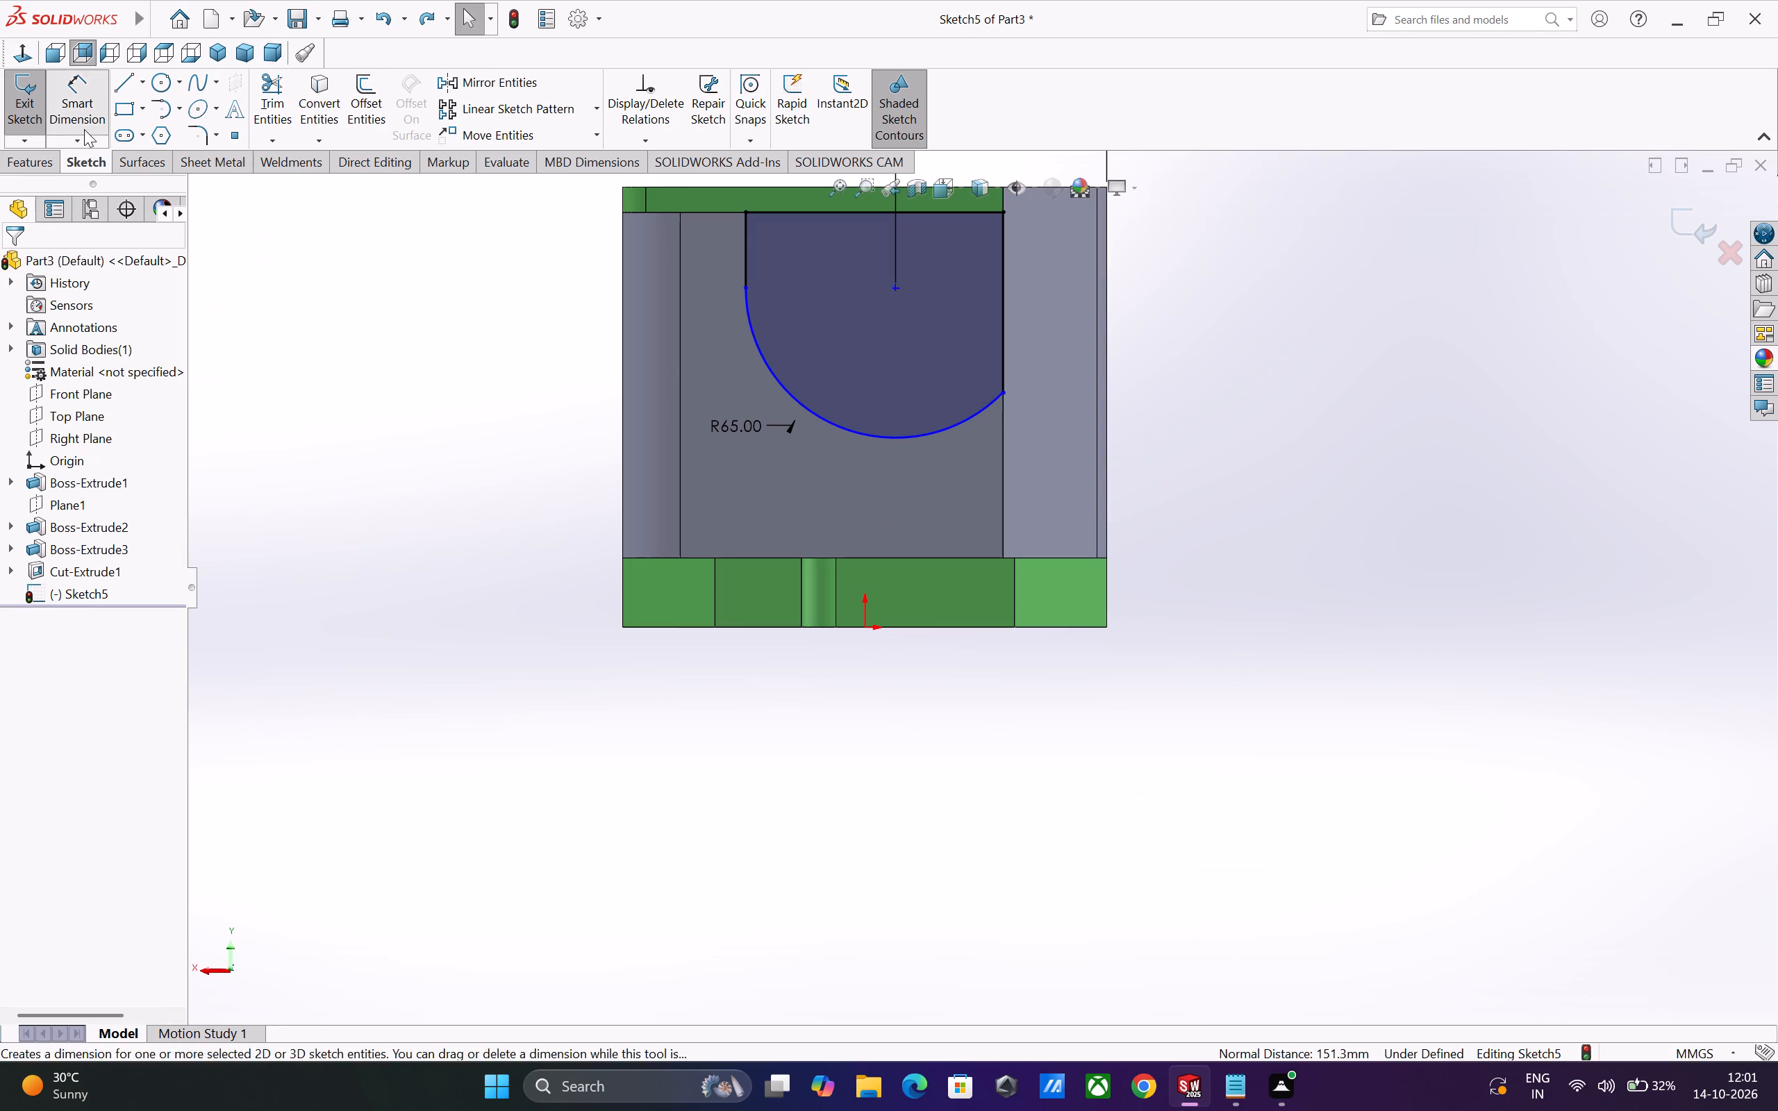
left_click(895, 287)
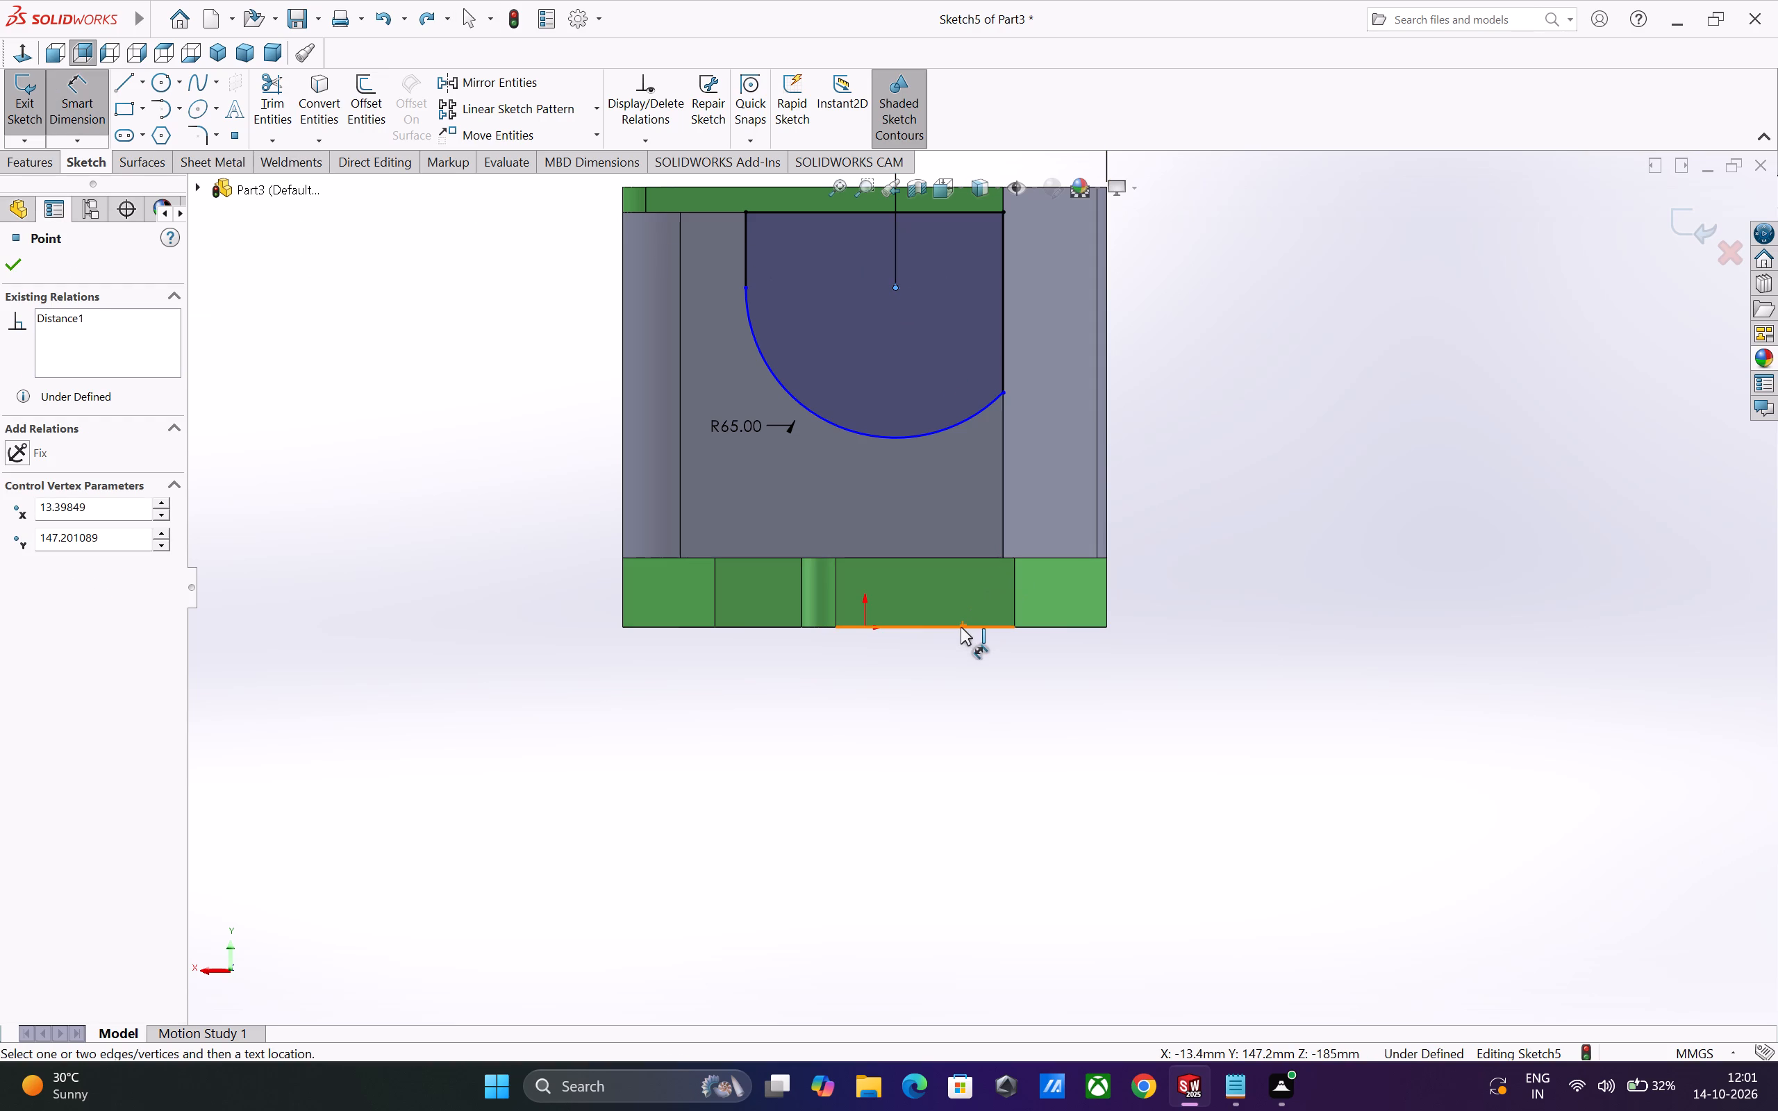
left_click(961, 627)
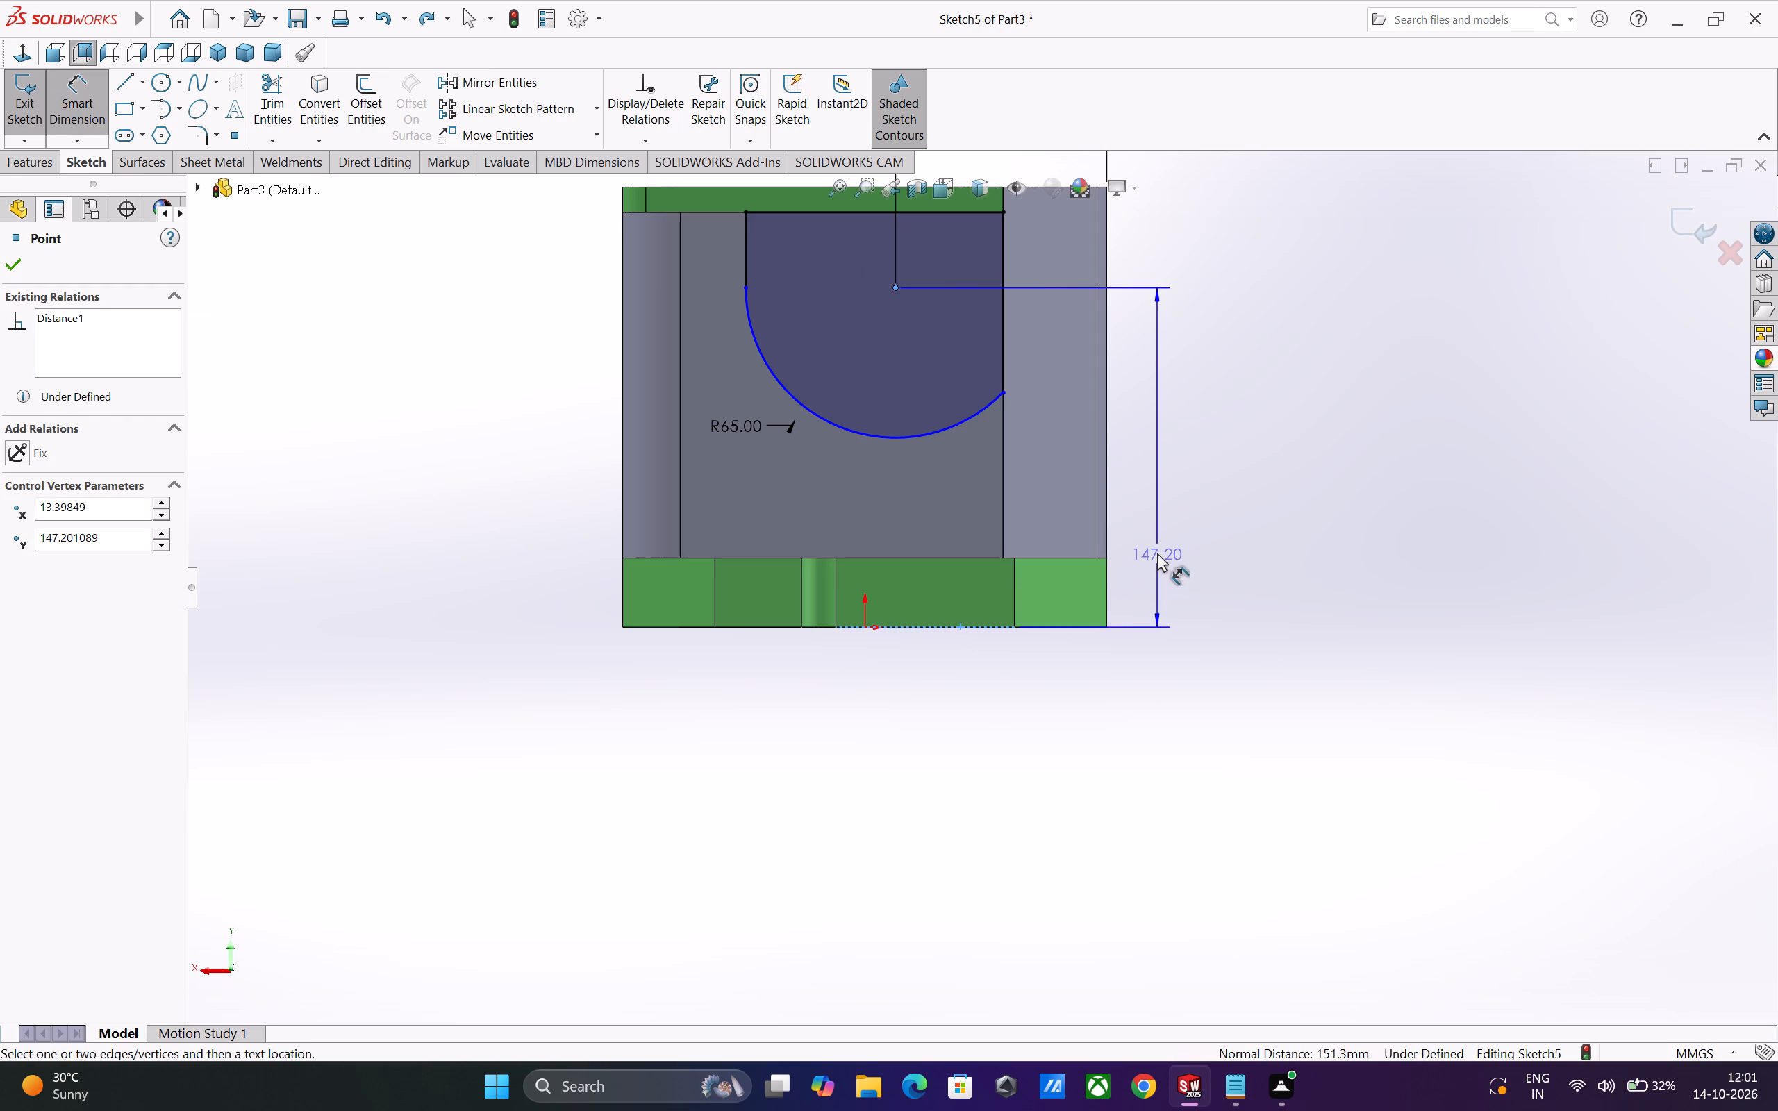
left_click(1157, 553)
type("135")
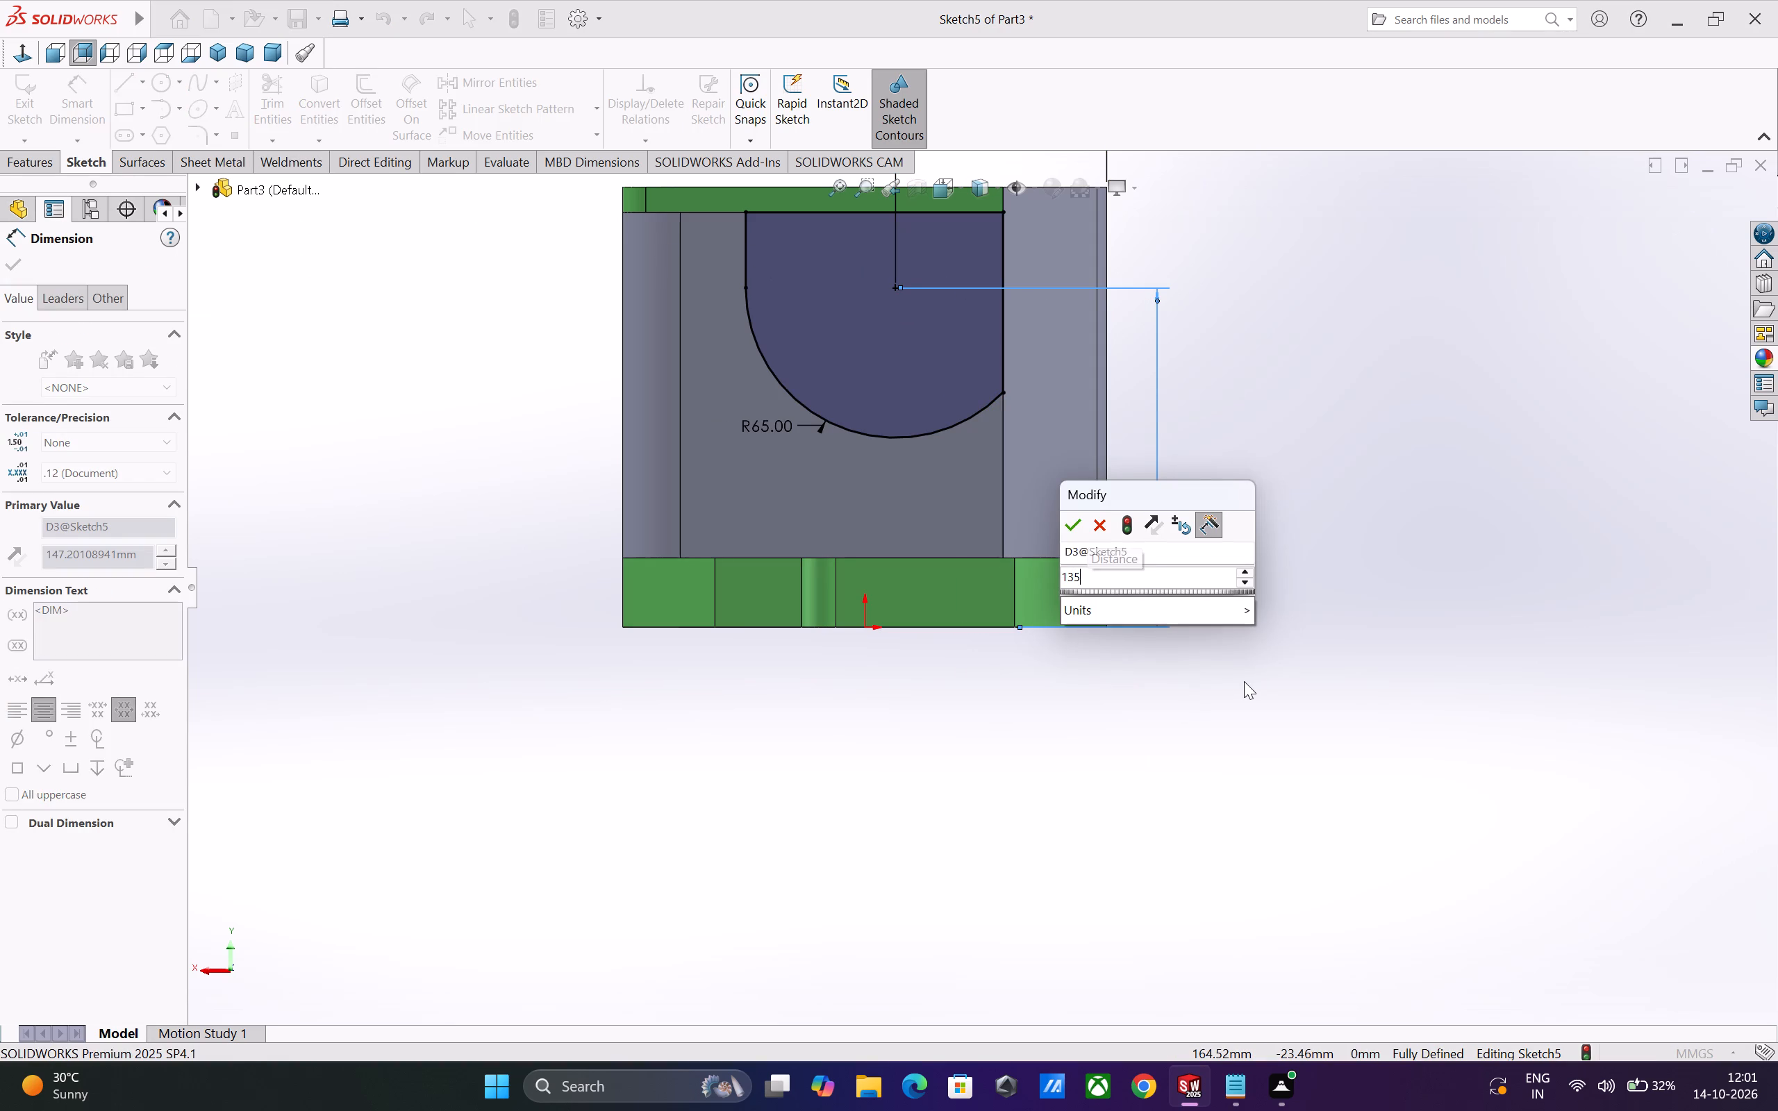
key("Return")
scroll(1208, 656, "up", 2)
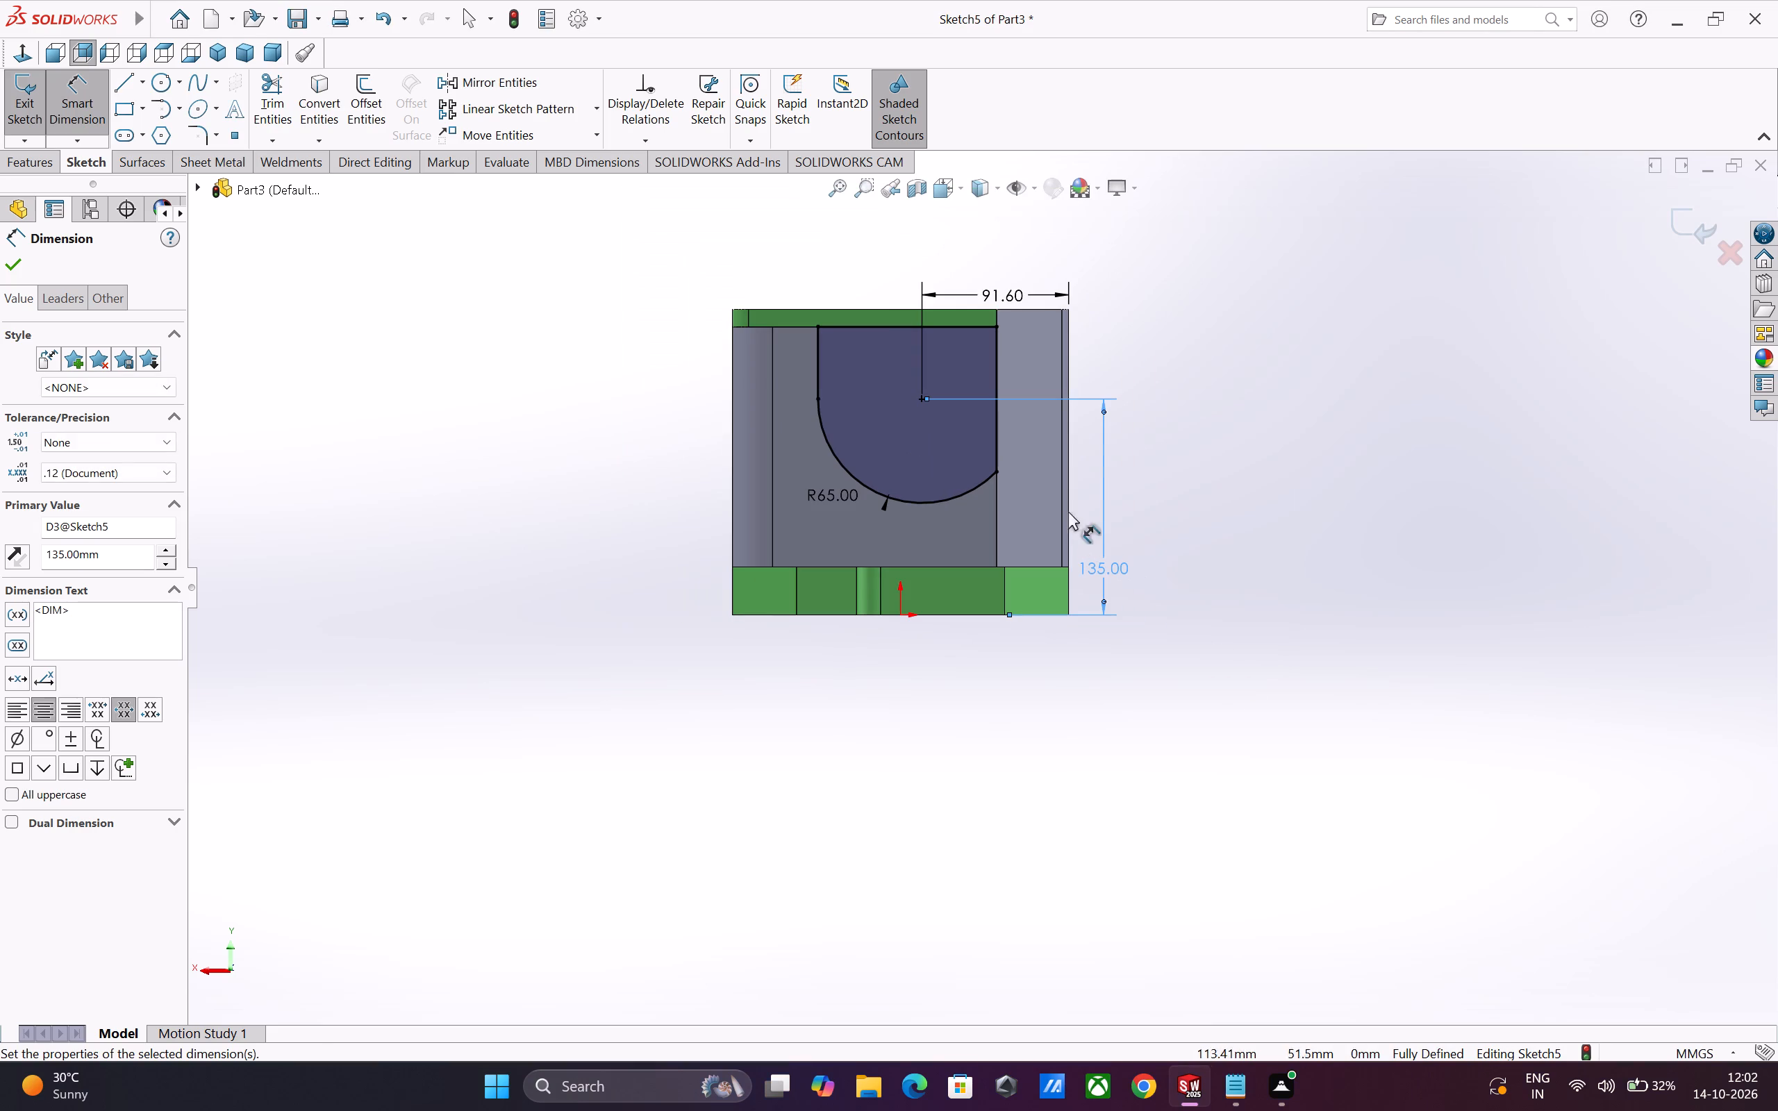
left_click(1190, 436)
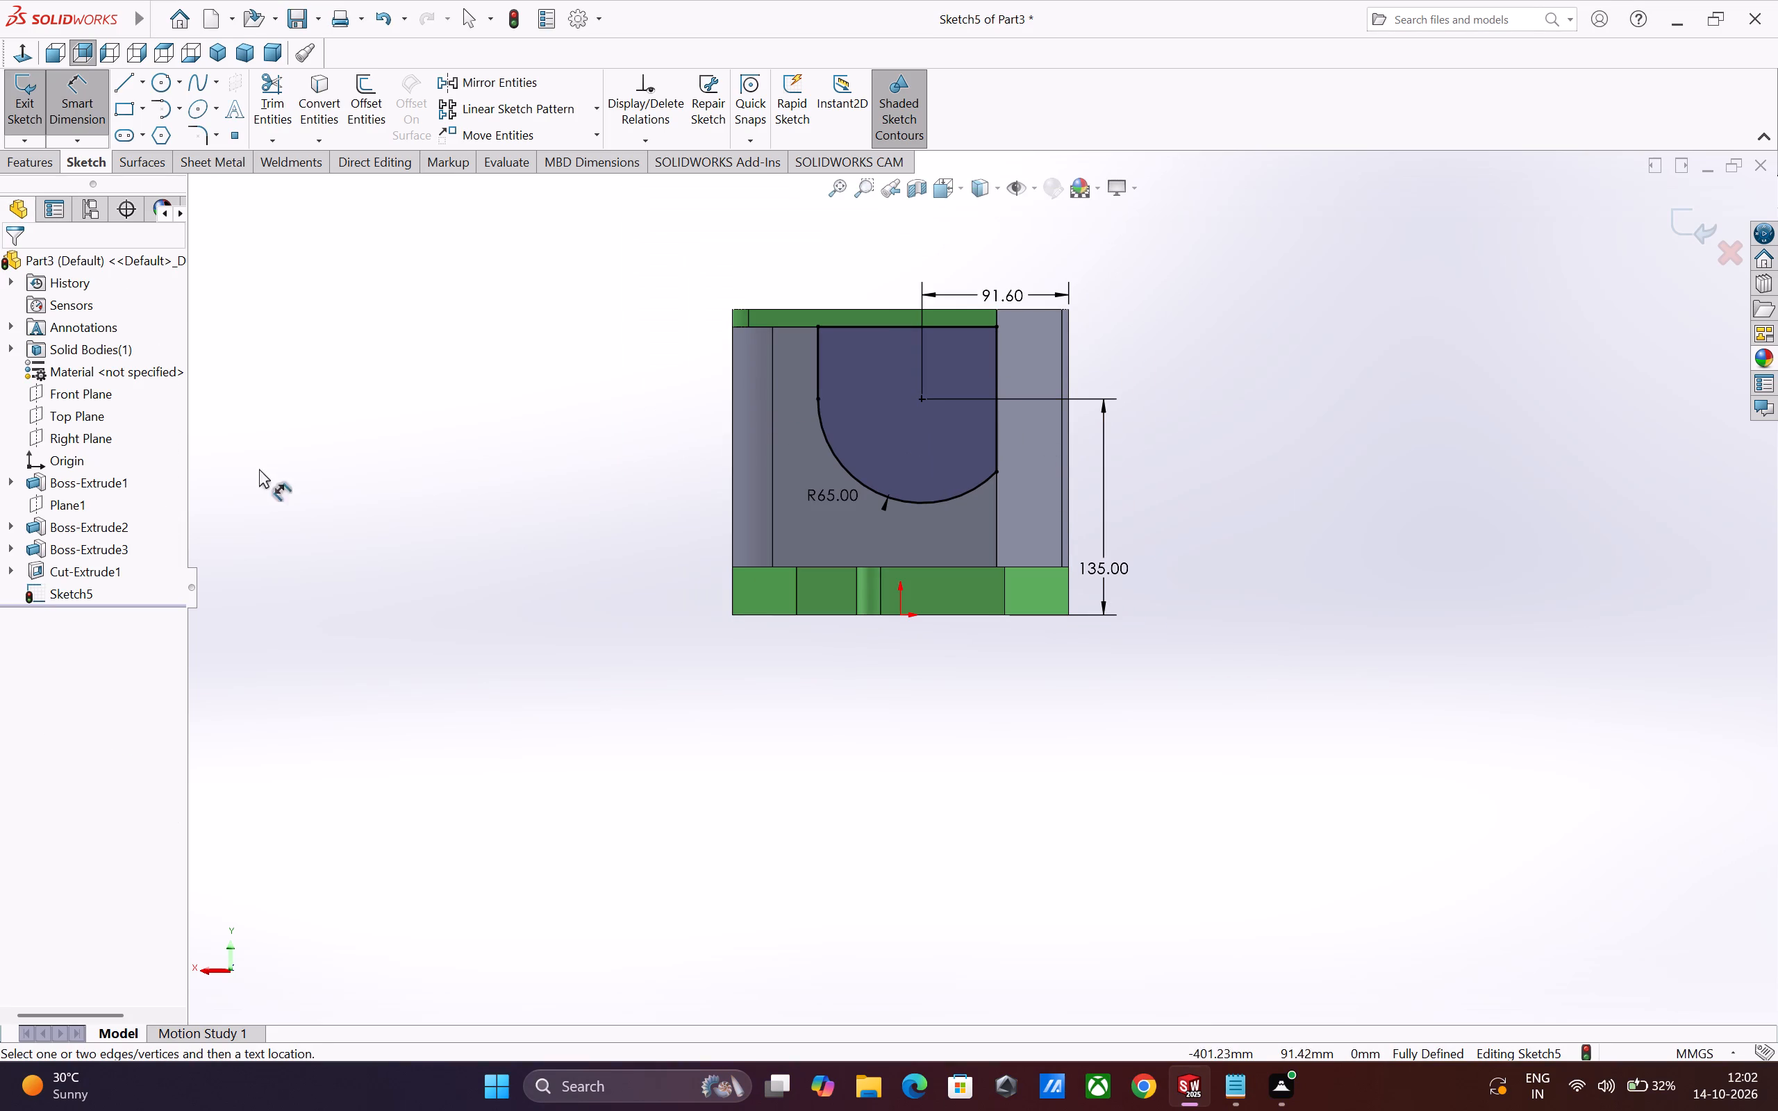
Extrude the arc-ended profile as a merged boss in the reversed direction, Up To Next, against the ring wall.
left_click(29, 169)
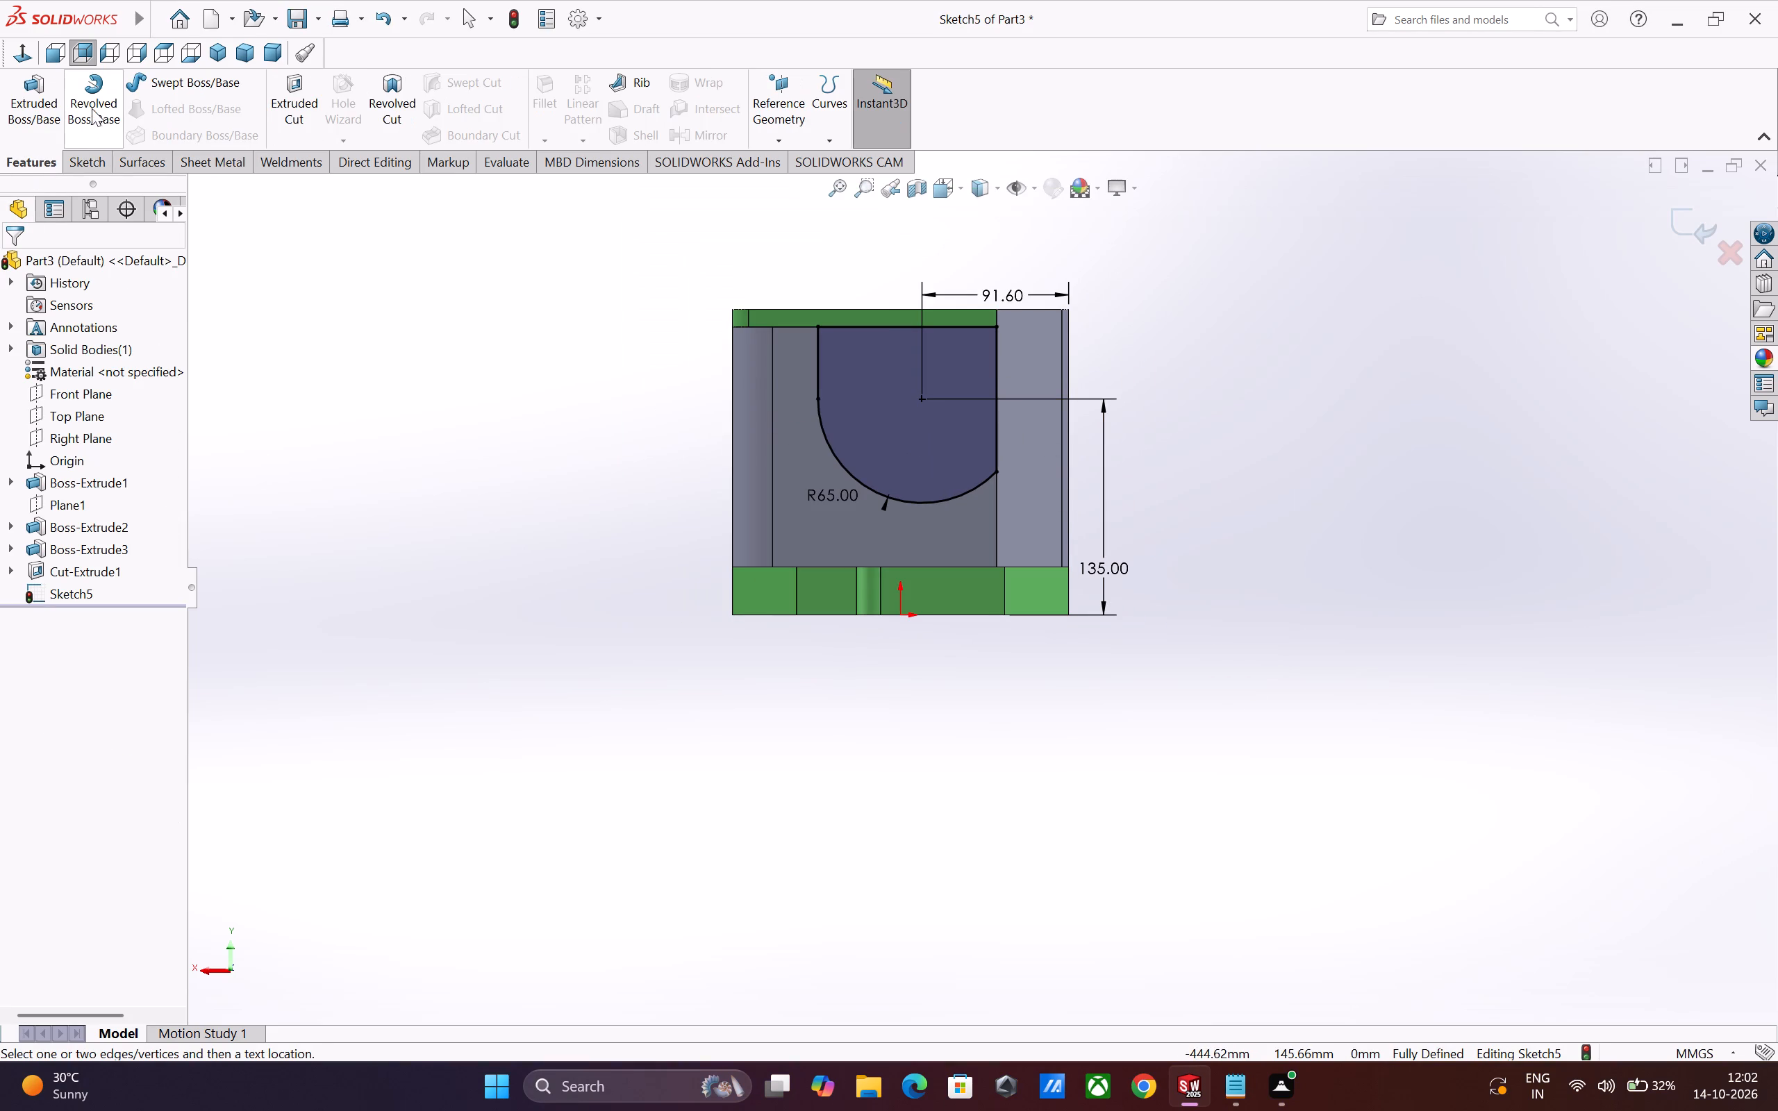
left_click(35, 103)
middle_click_drag(762, 671, 756, 674)
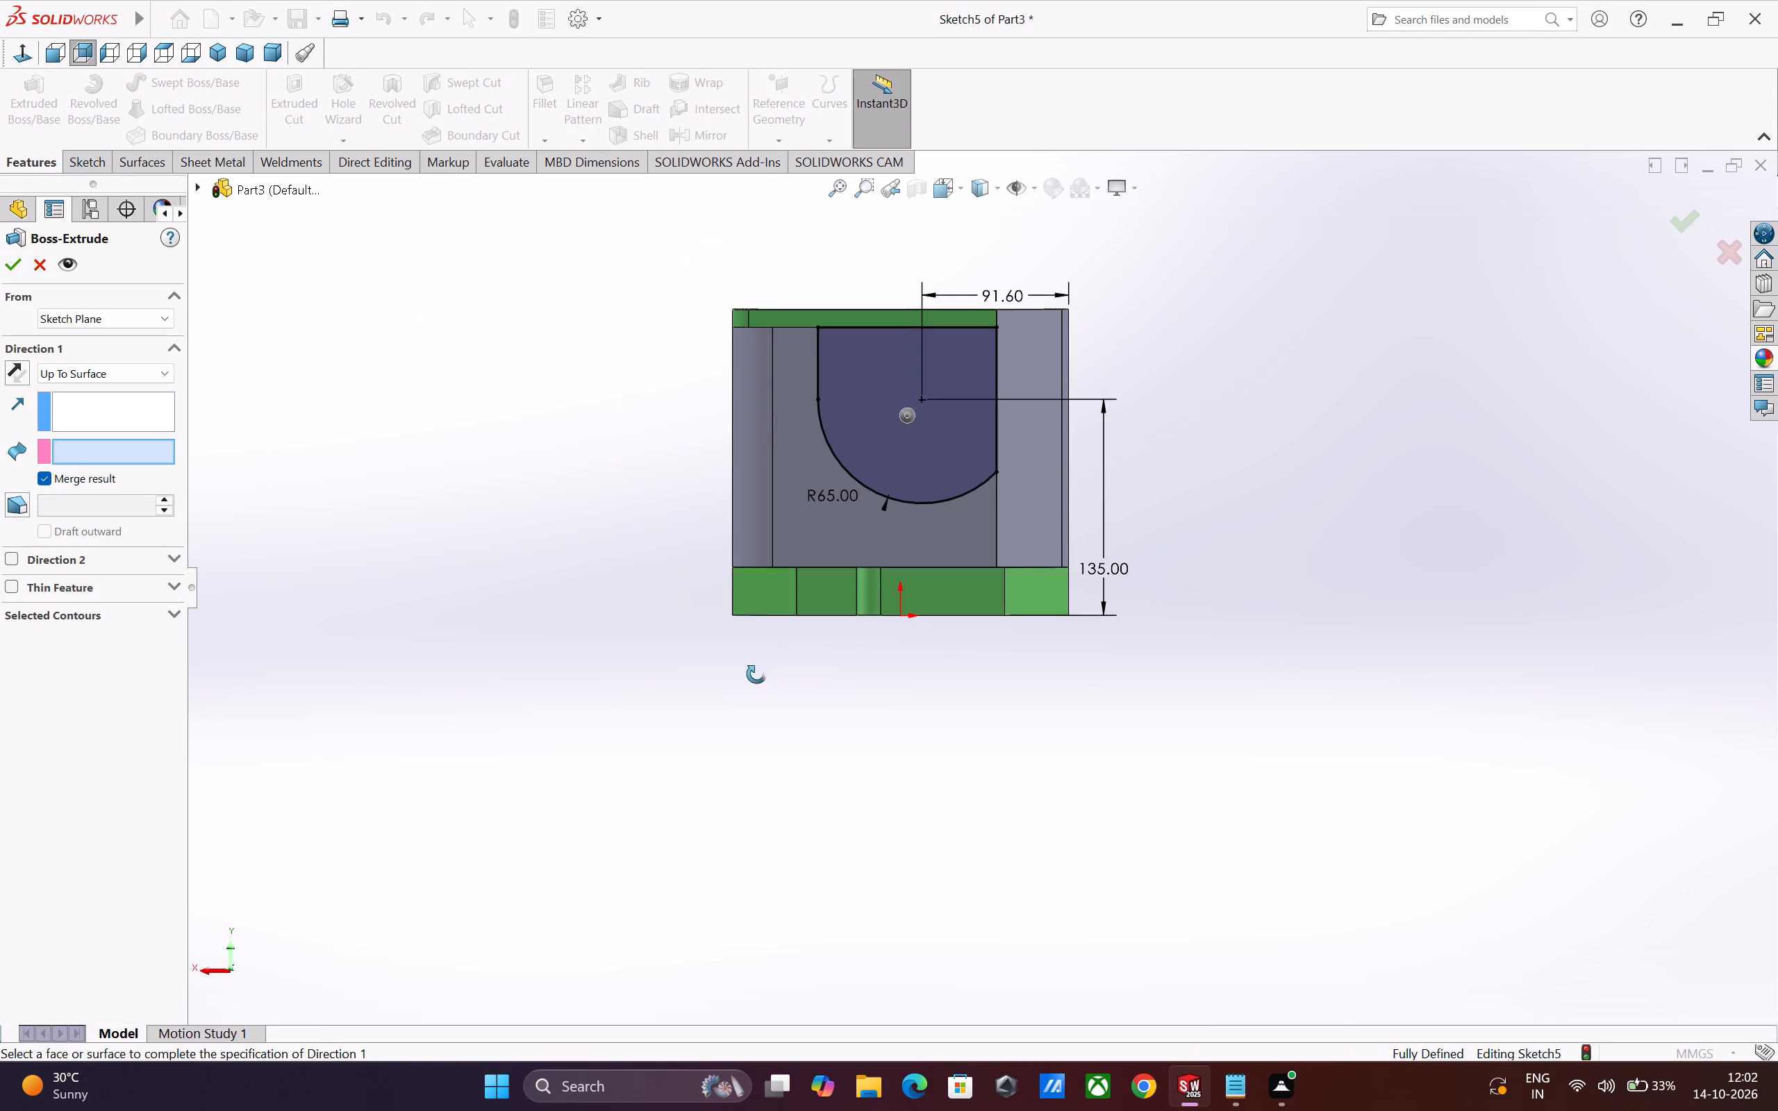
middle_click_drag(756, 674, 687, 712)
left_click(140, 374)
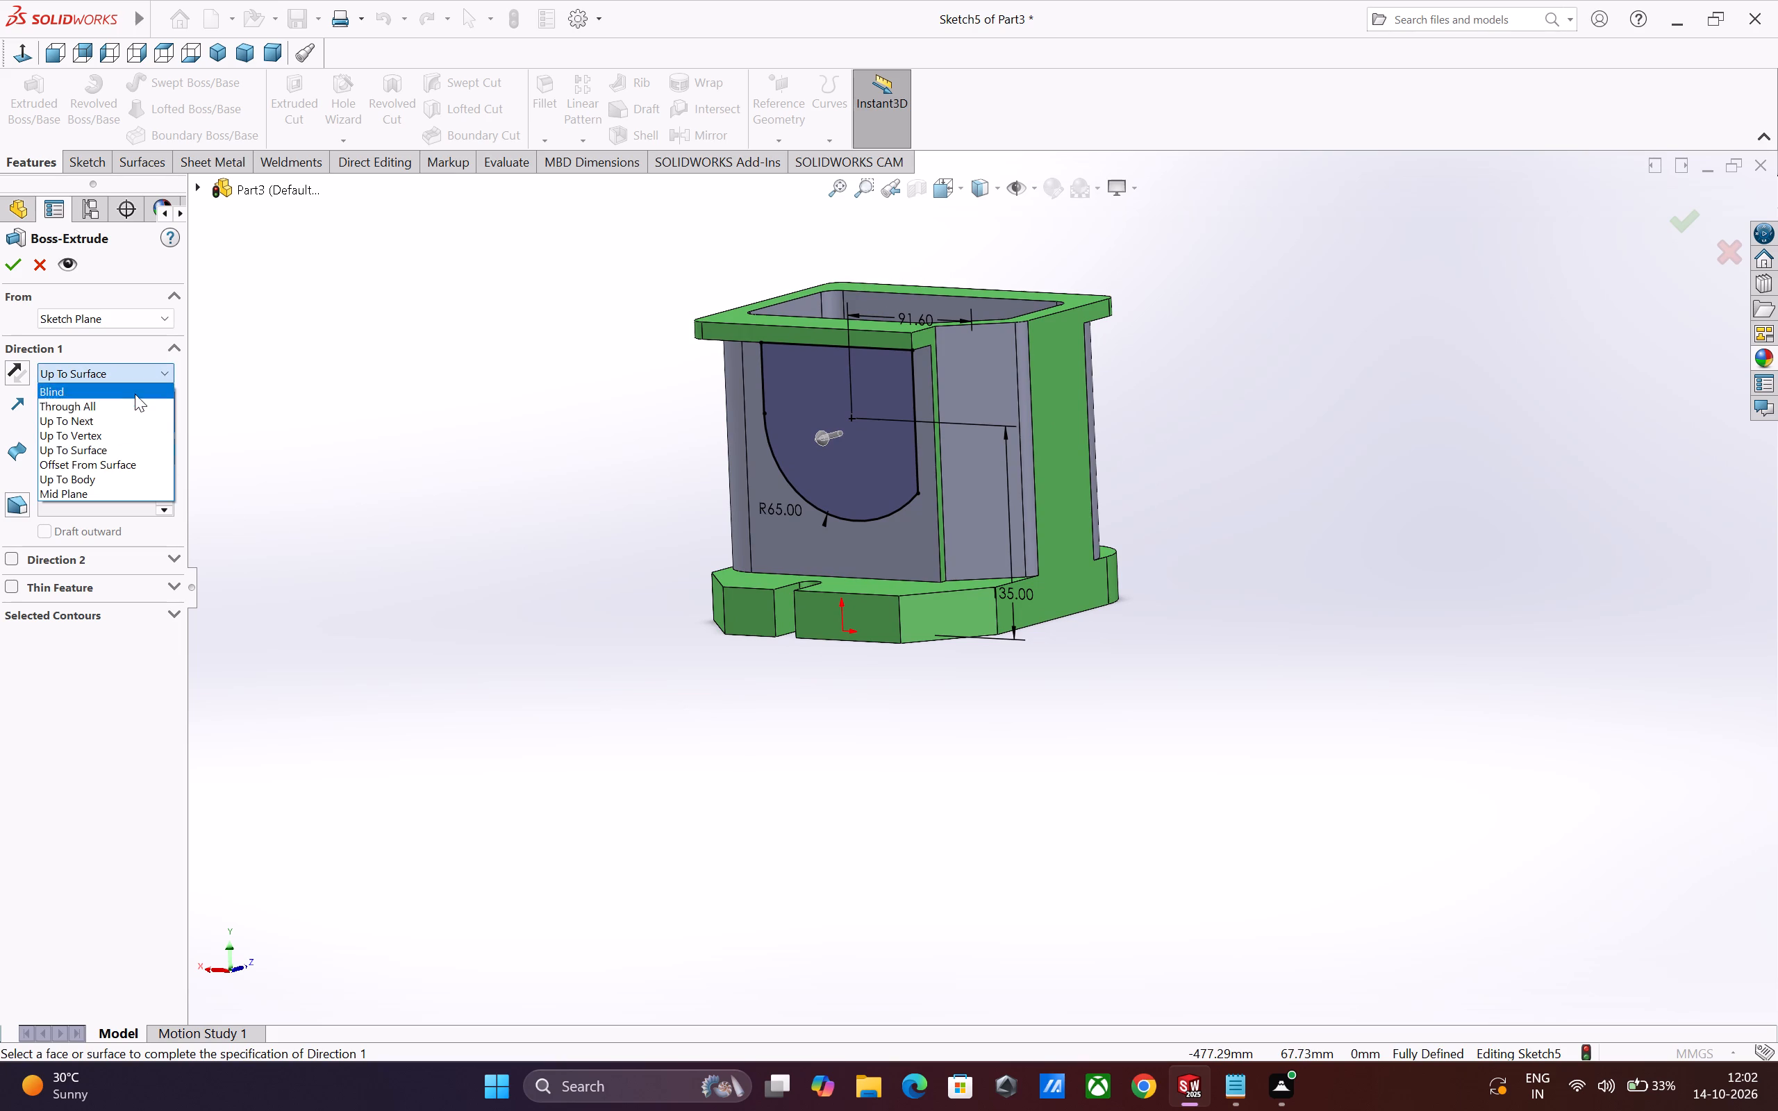
left_click(132, 395)
middle_click_drag(394, 635, 363, 655)
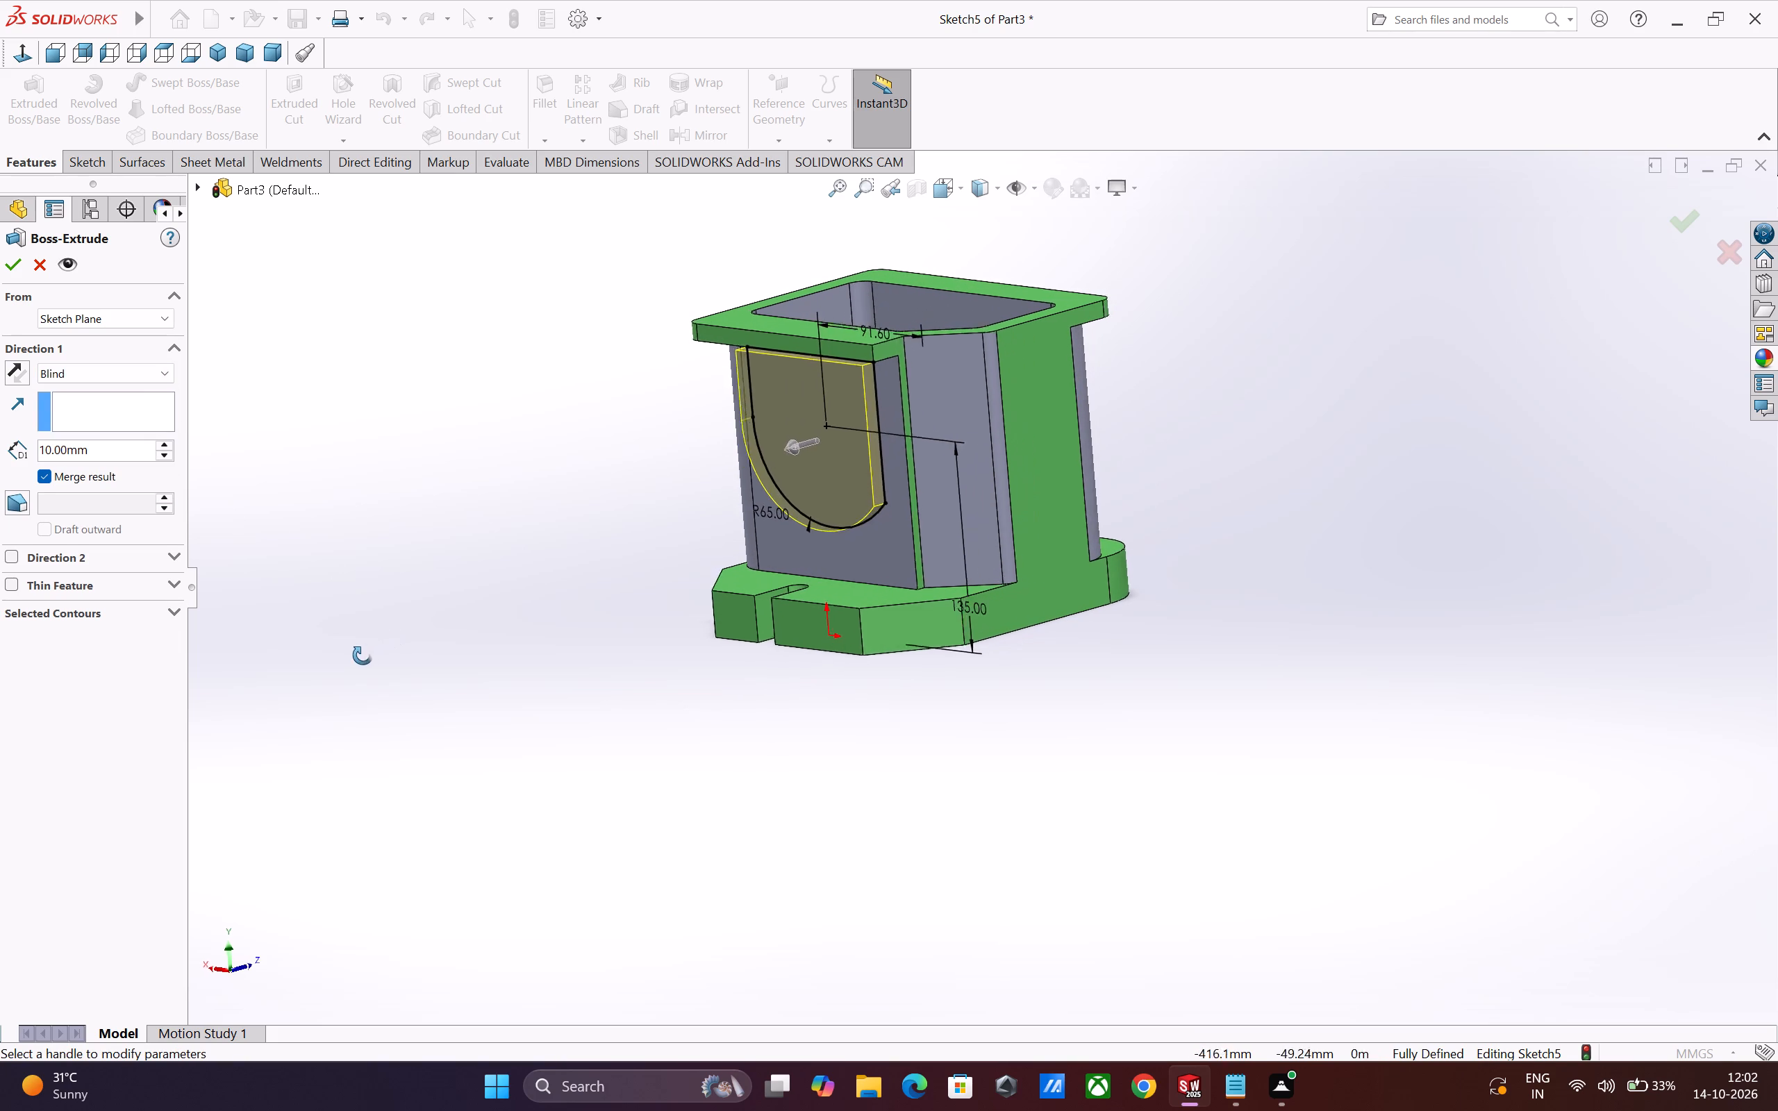
middle_click_drag(363, 655, 329, 673)
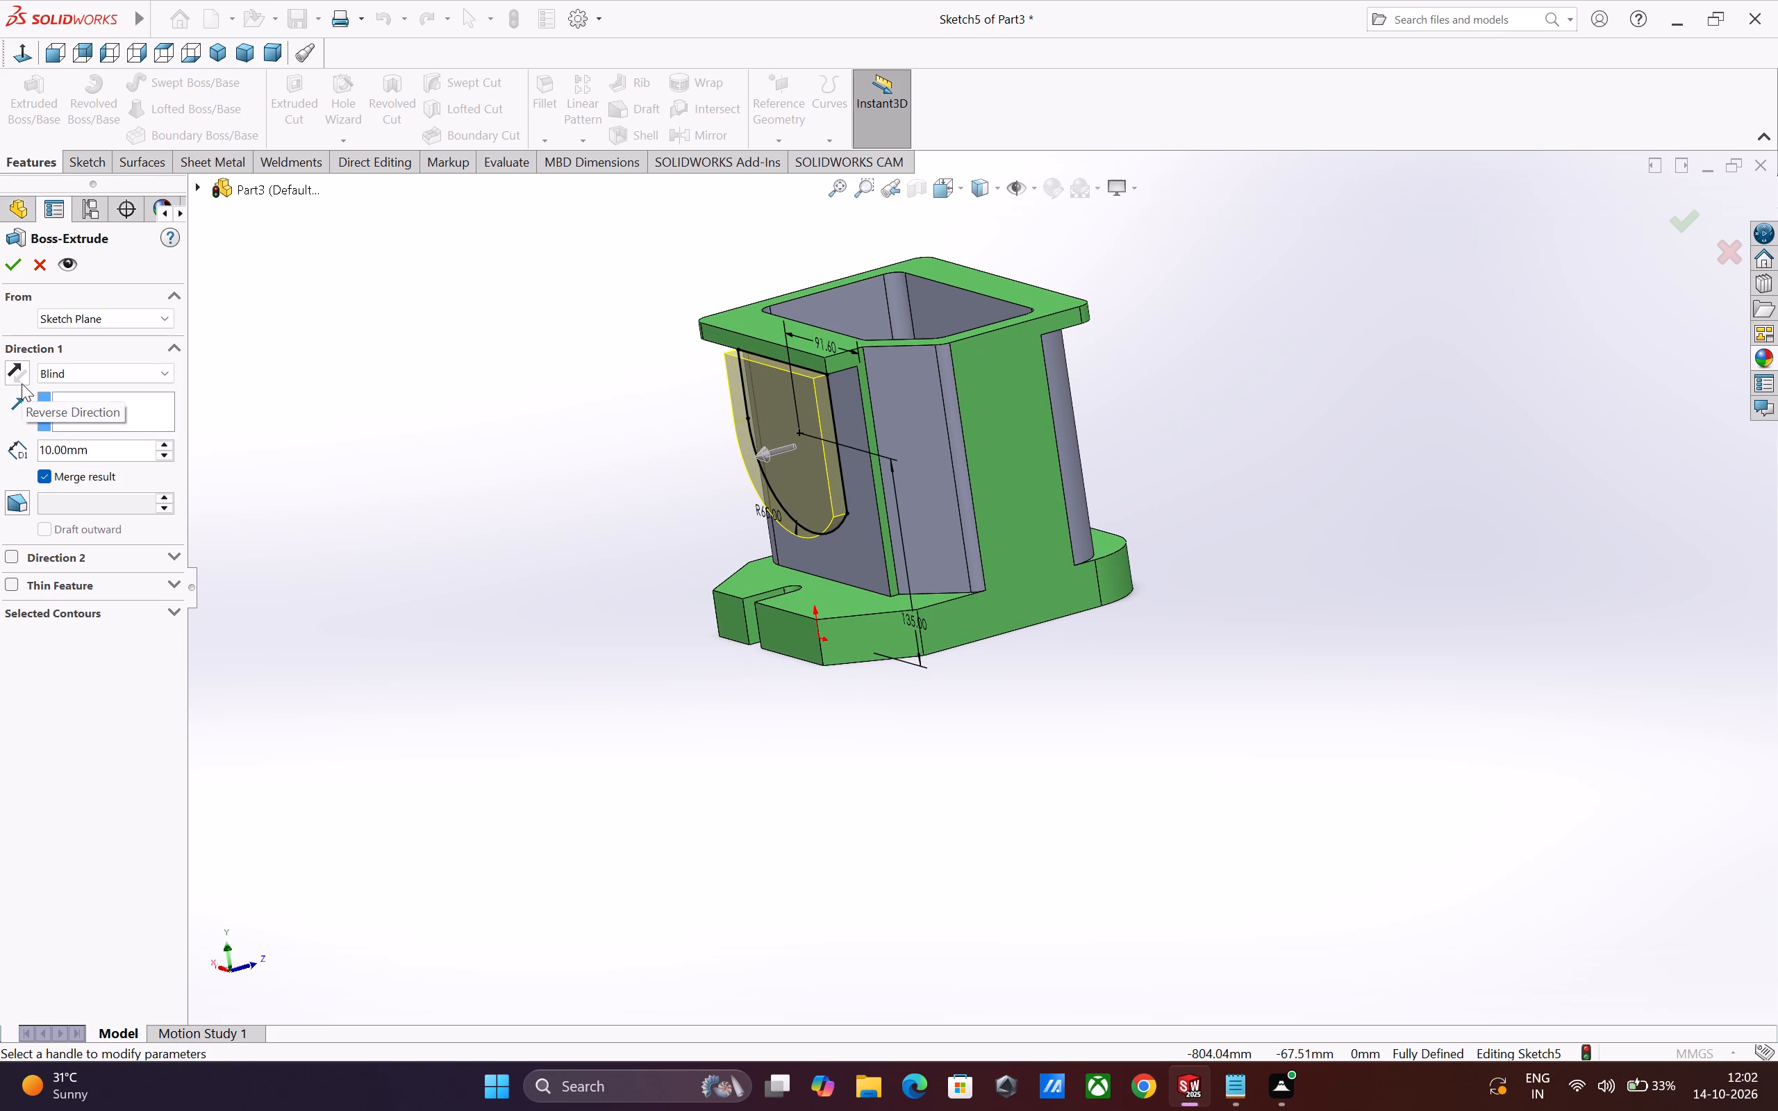
left_click(22, 383)
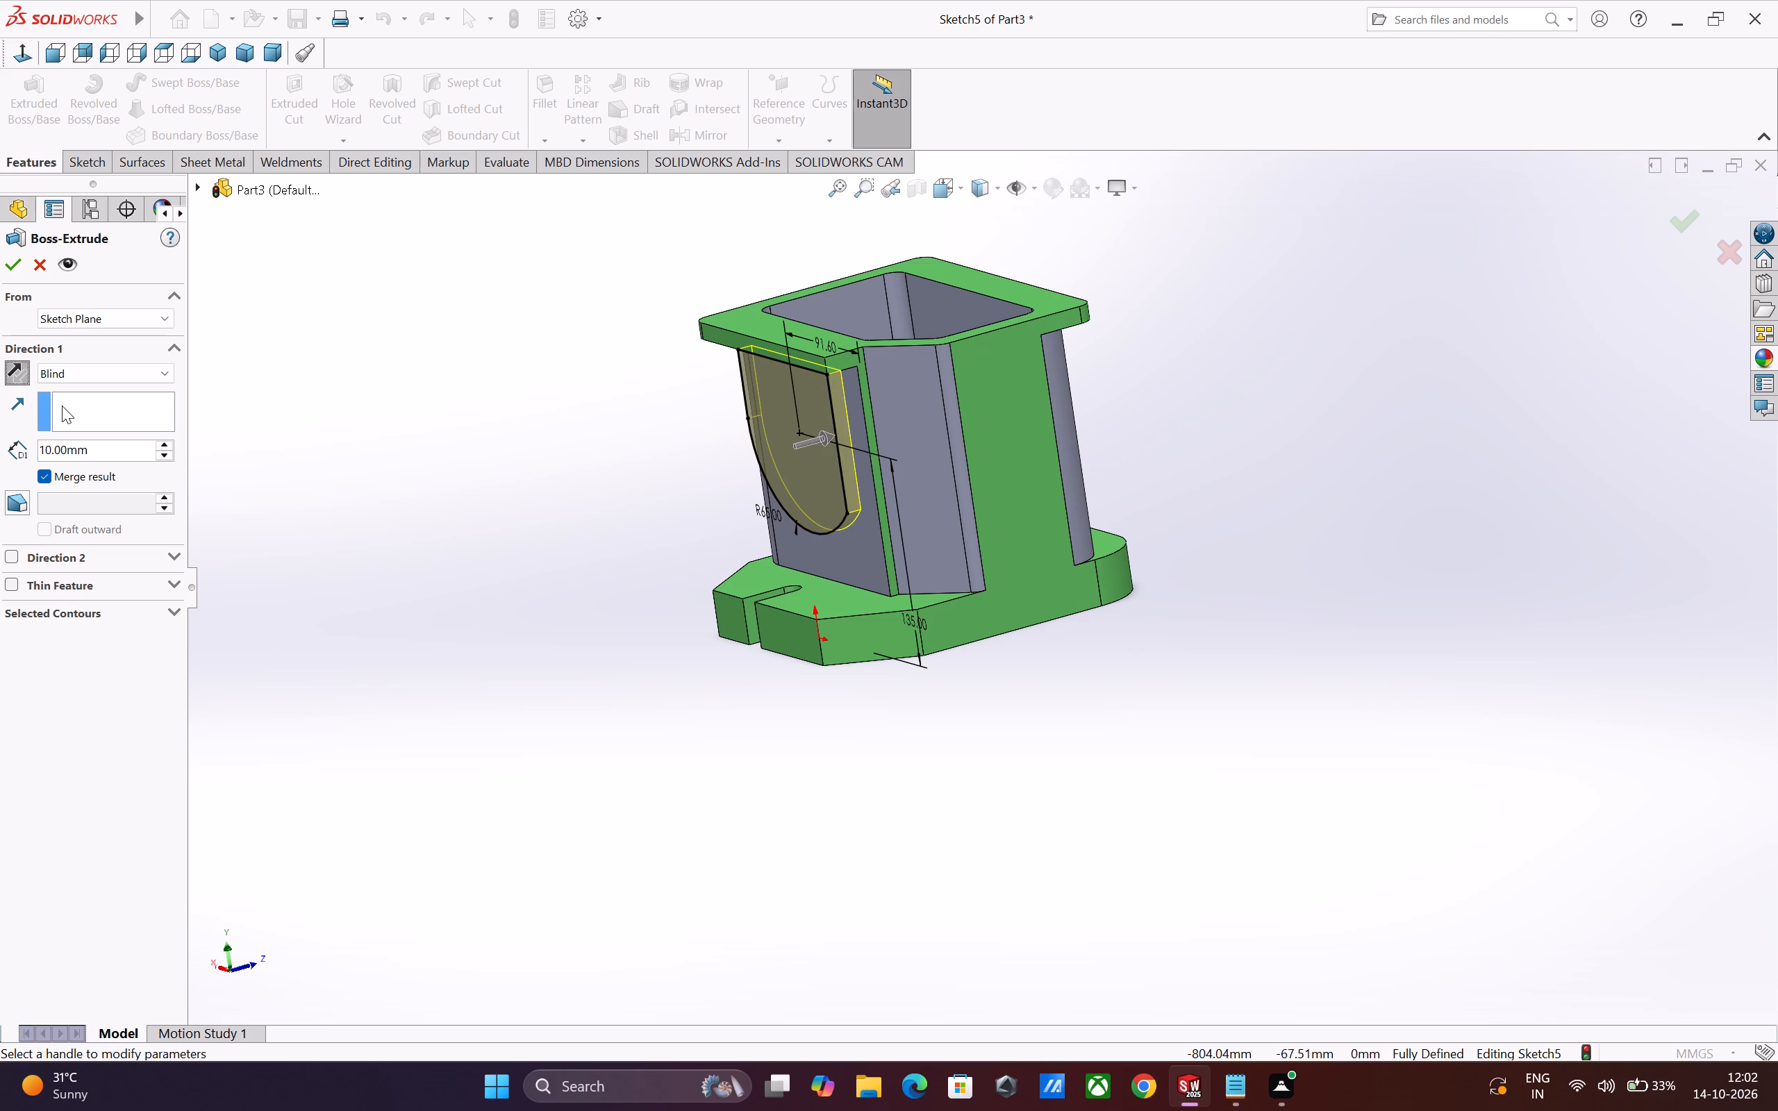
left_click(82, 371)
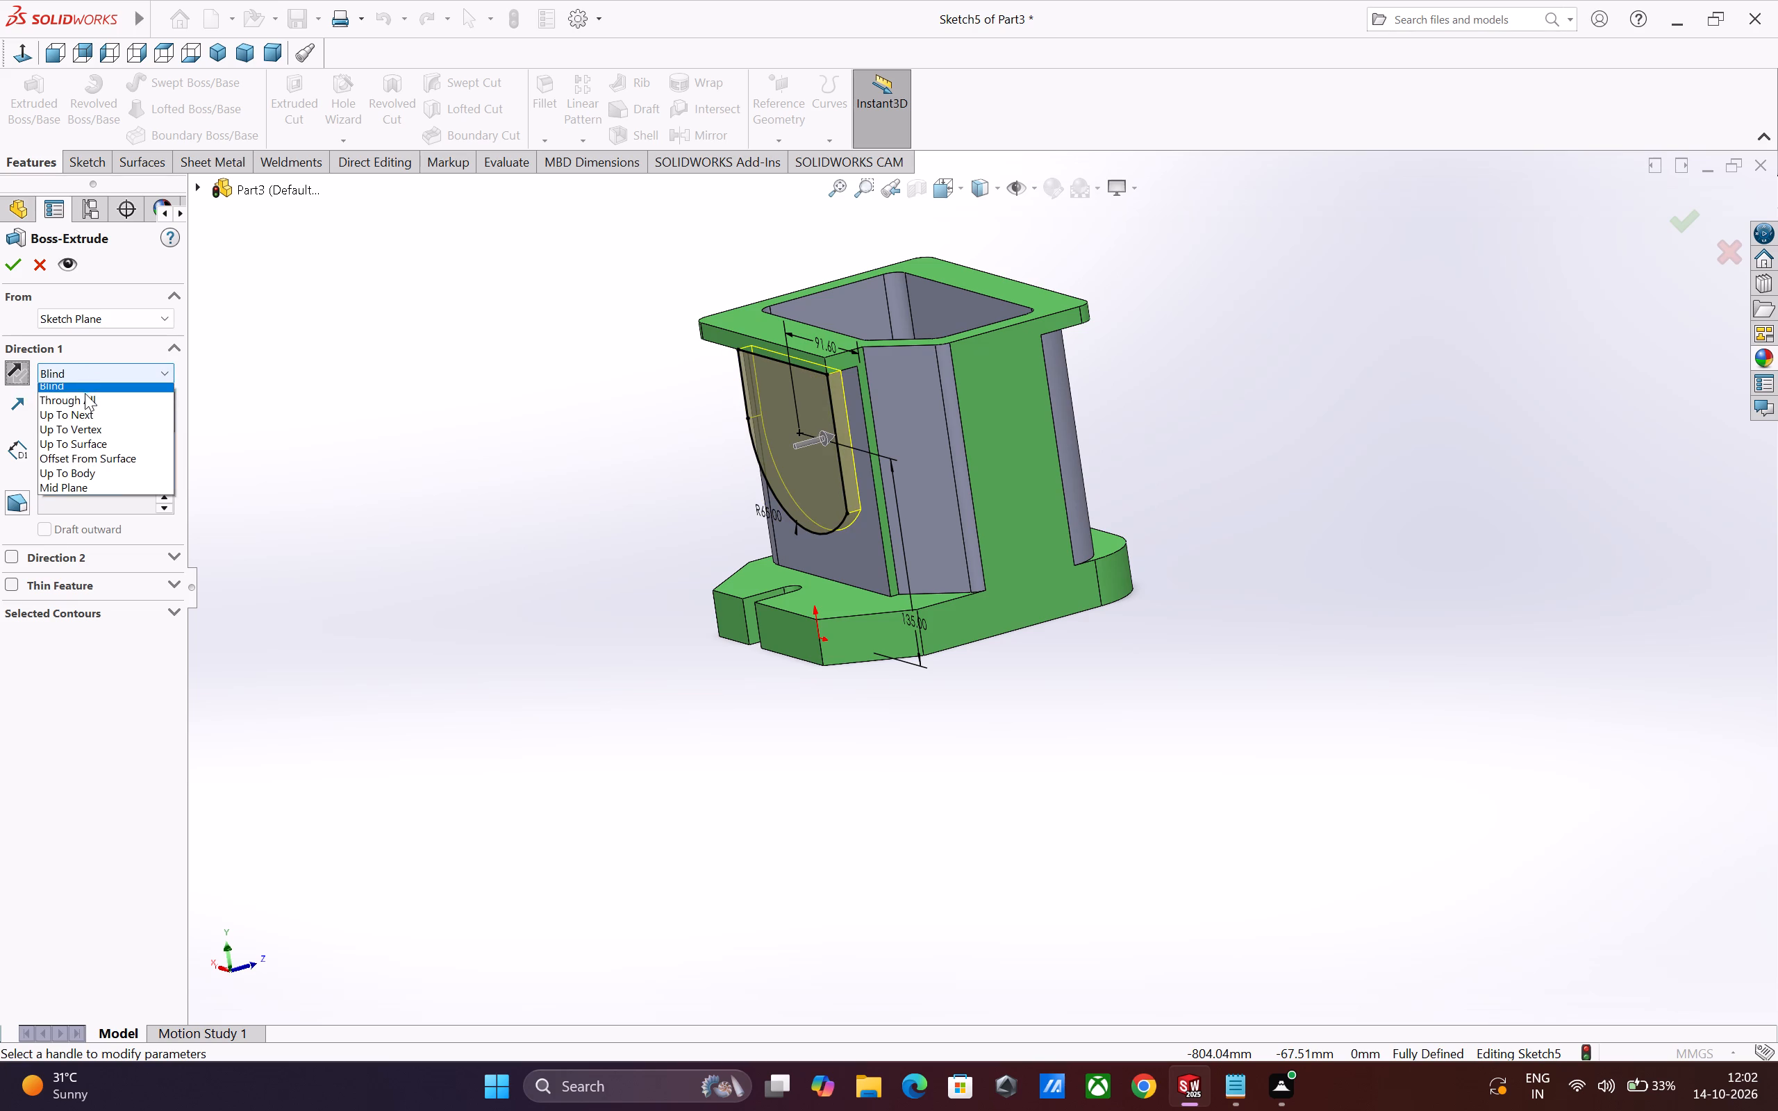
left_click(83, 417)
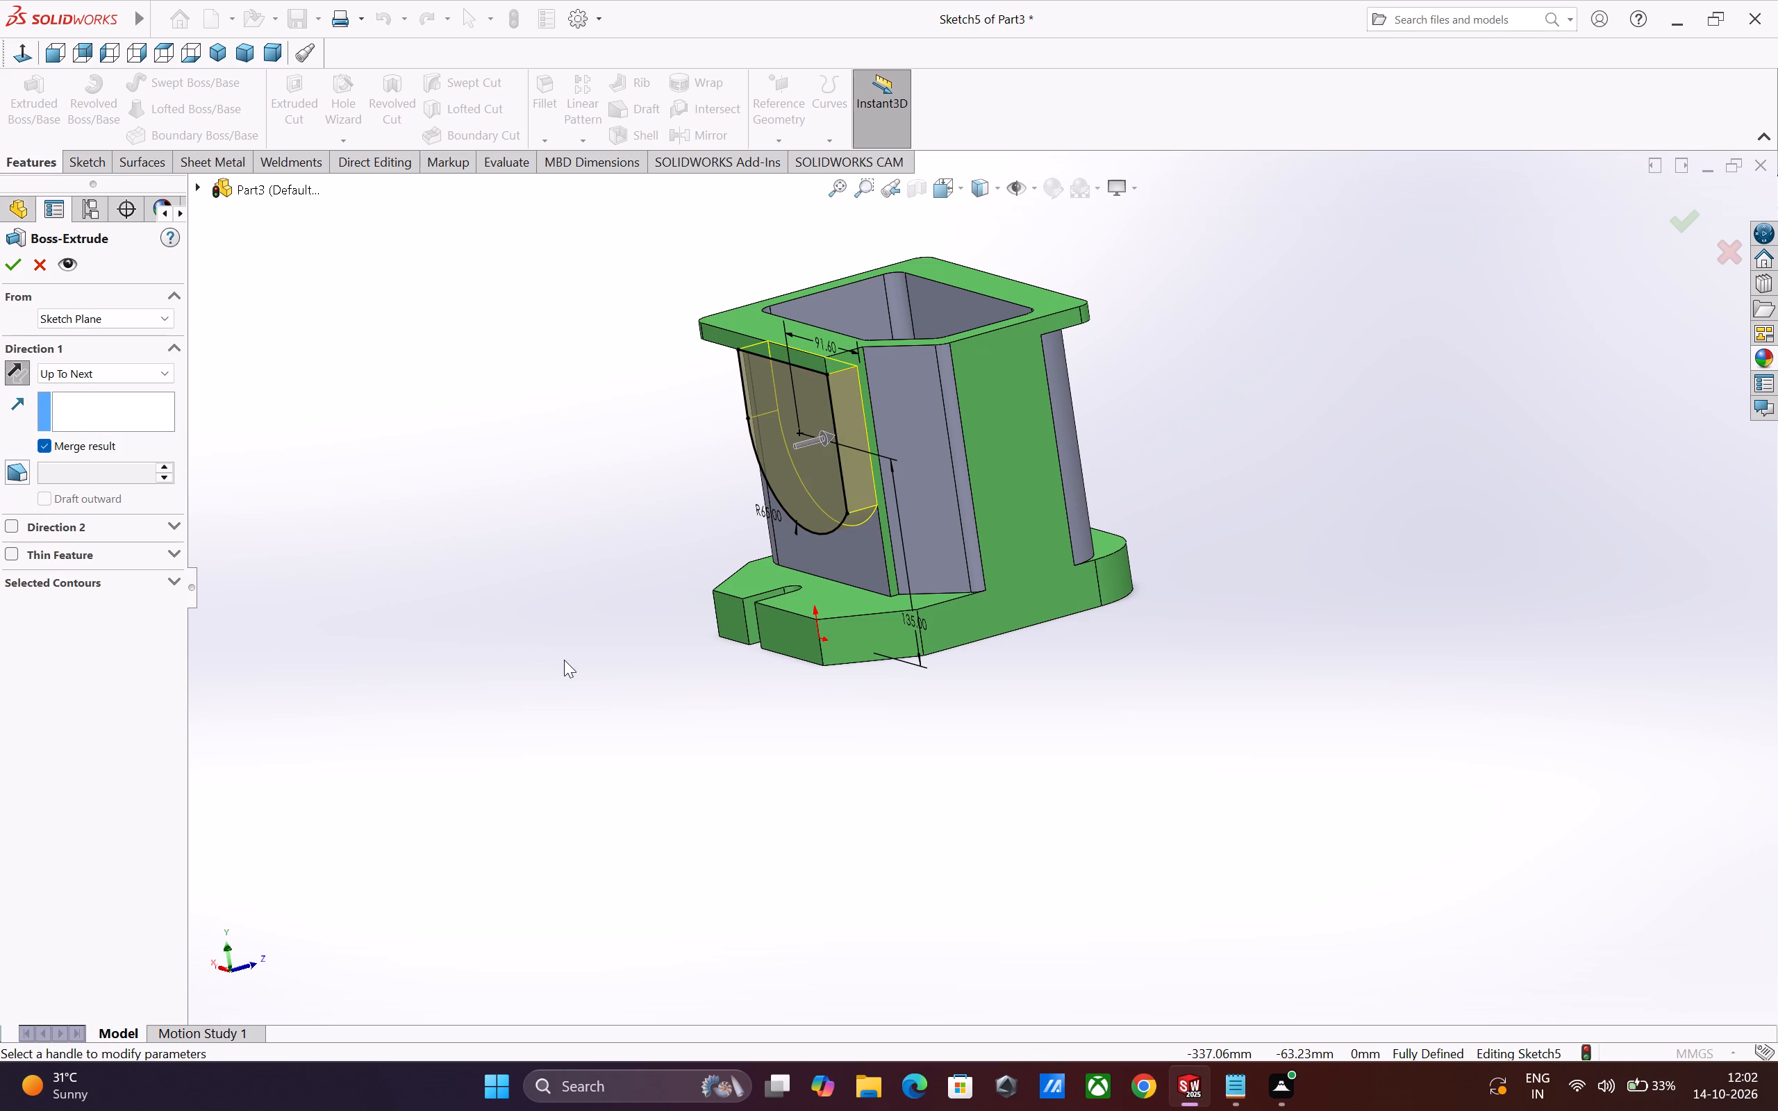
middle_click_drag(547, 666, 687, 665)
scroll(585, 666, "up", 1)
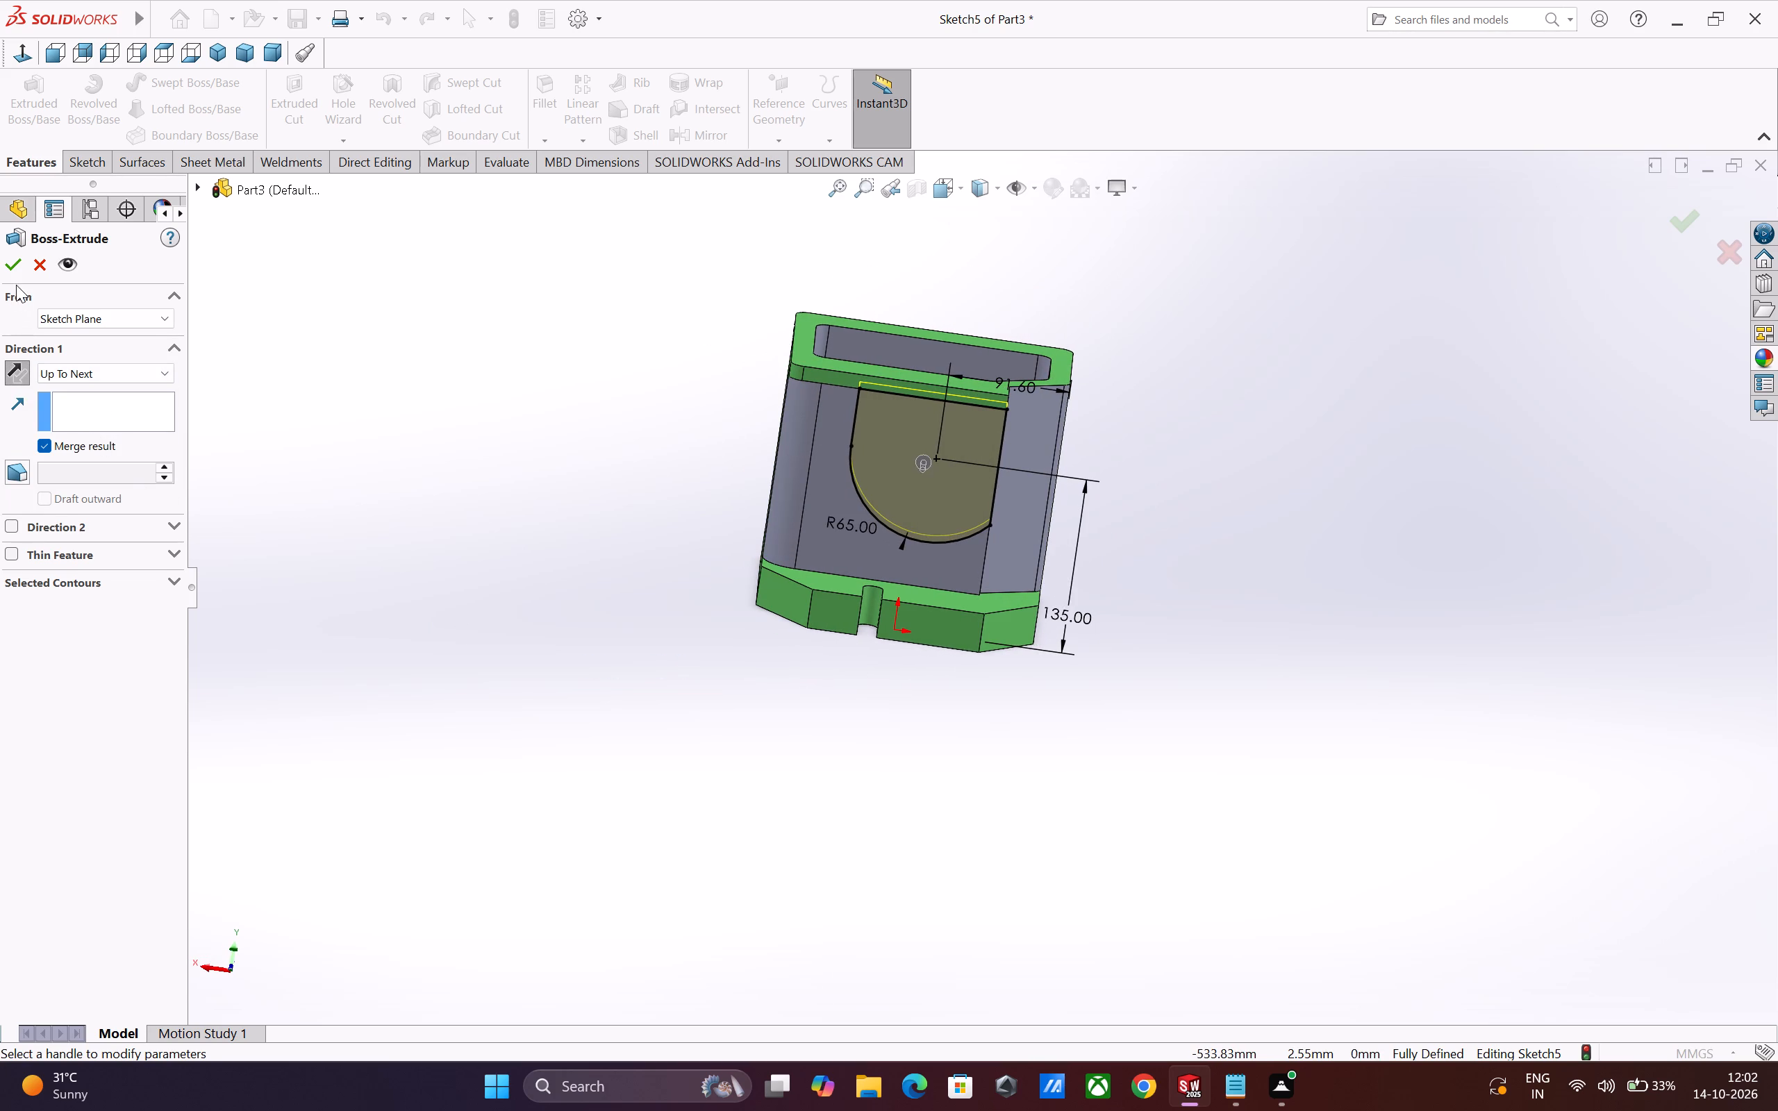
left_click(12, 267)
left_click(644, 702)
Examine the arc-ended boss from all sides, checking how it meets the ring wall and the stepped frame.
middle_click_drag(665, 705, 790, 709)
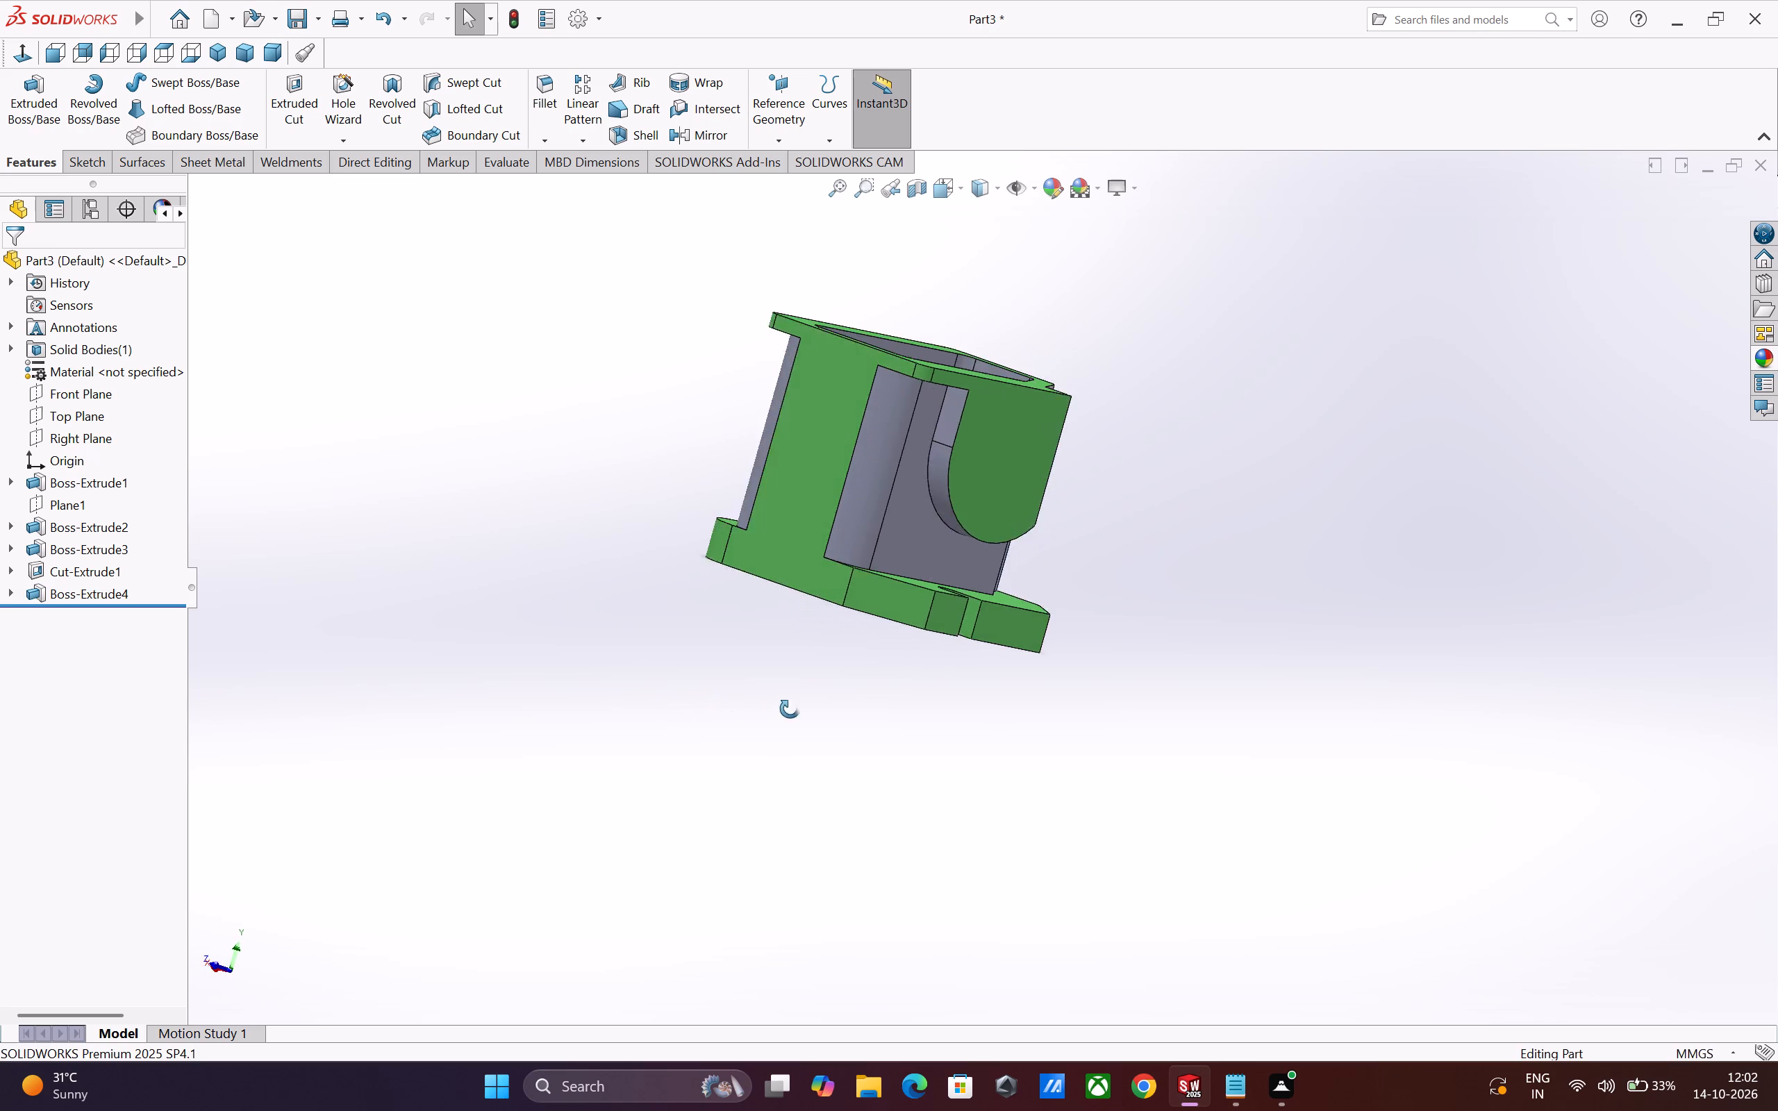
middle_click_drag(790, 709, 858, 723)
middle_click_drag(763, 783, 815, 784)
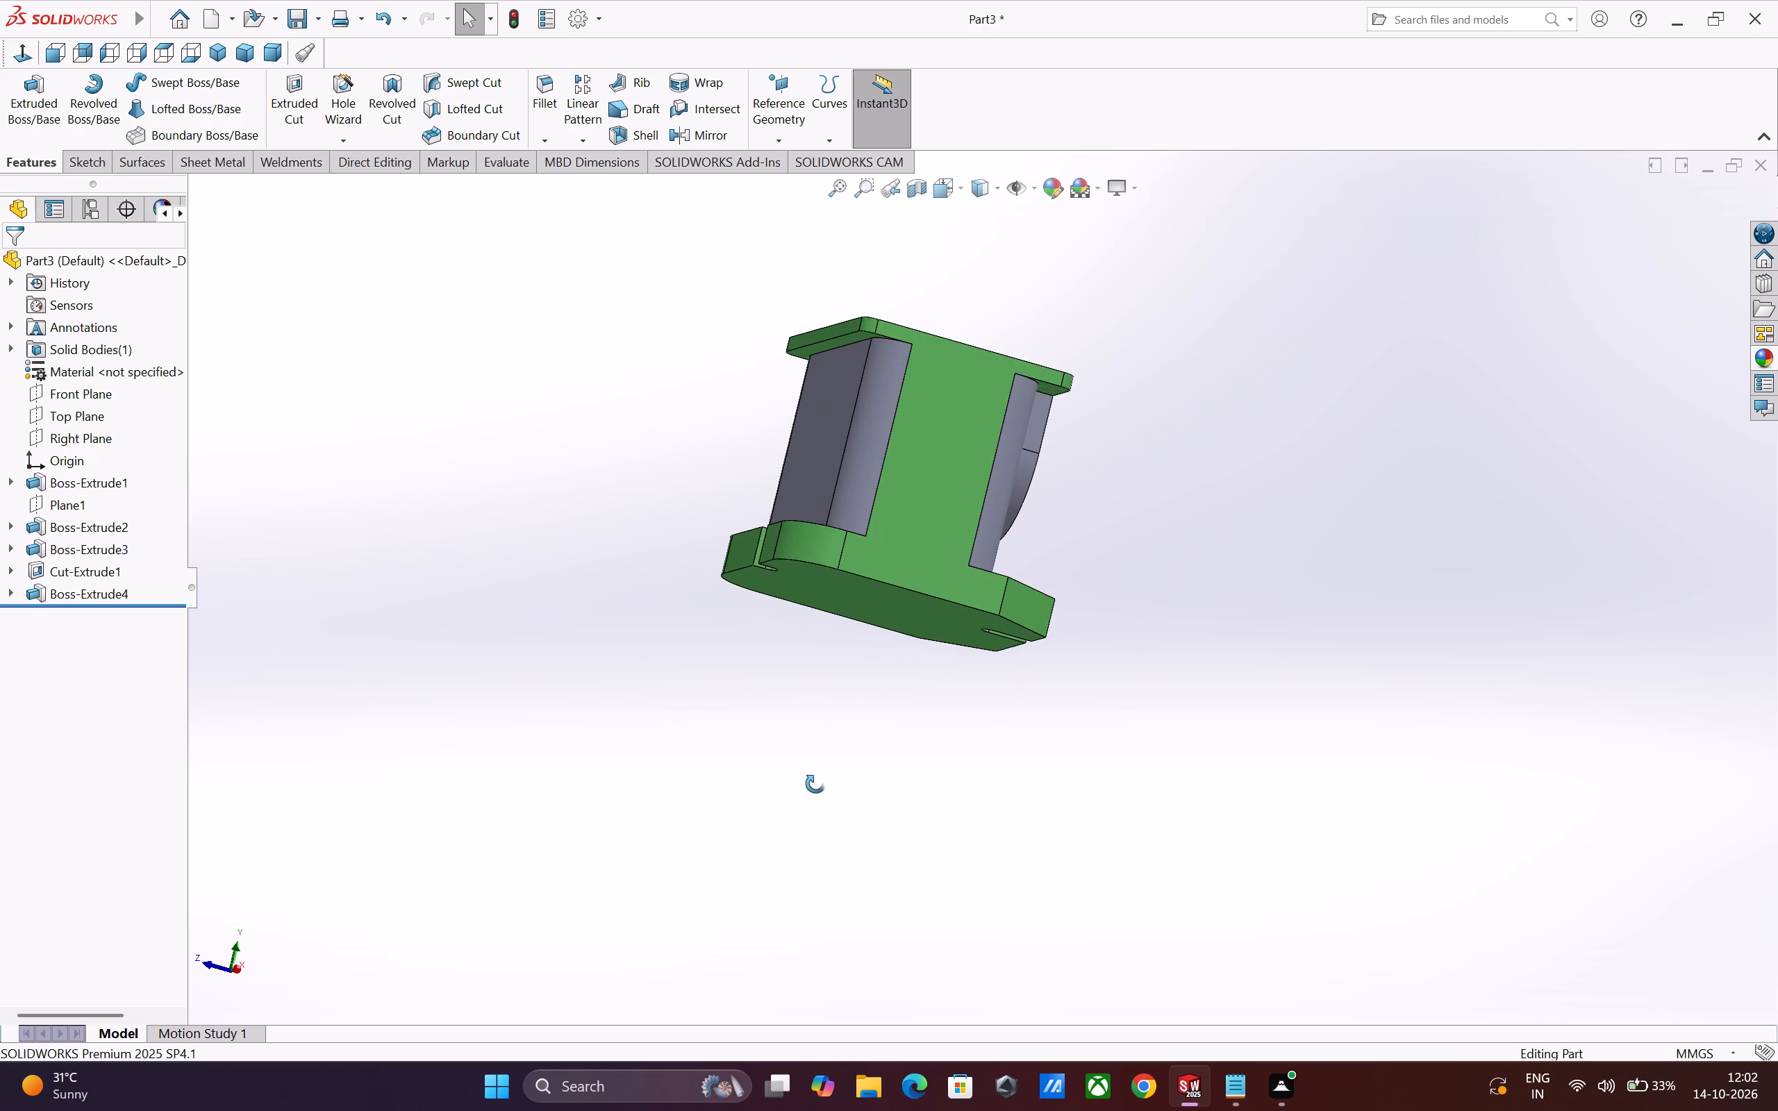
middle_click_drag(815, 784, 724, 787)
scroll(1073, 773, "down", 1)
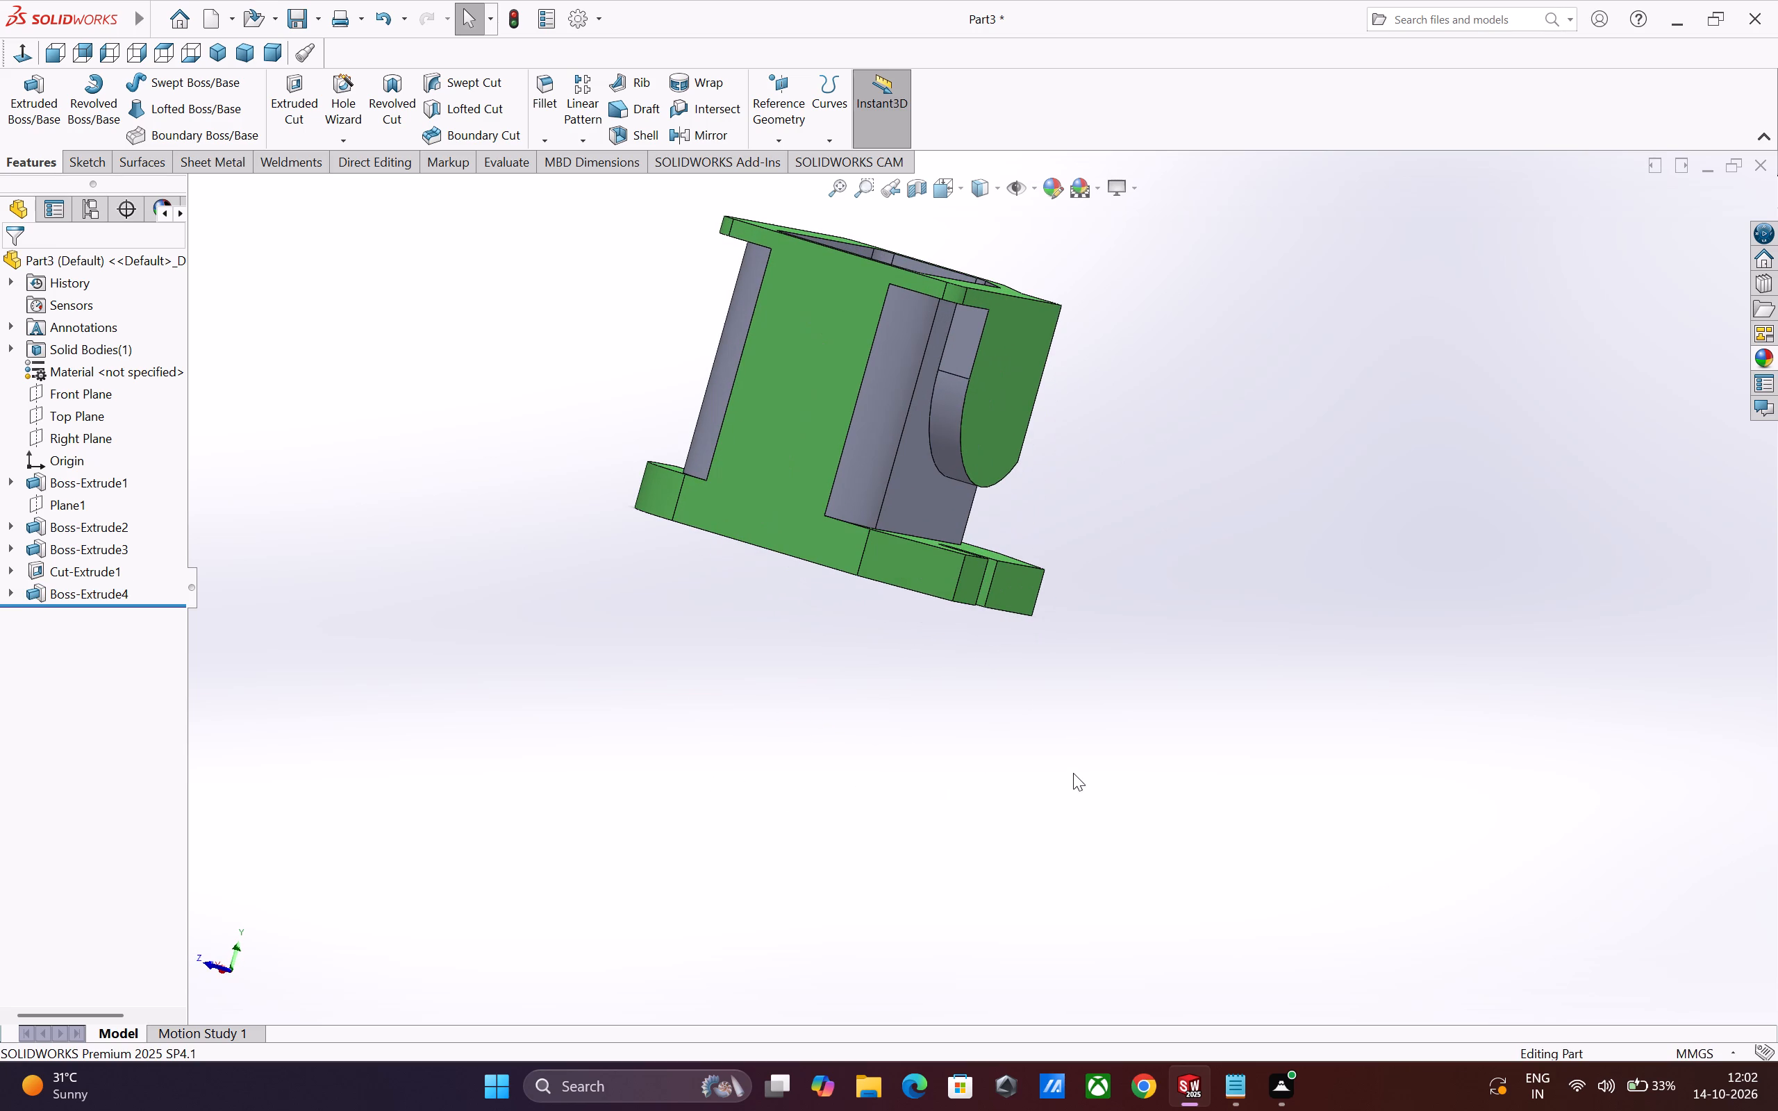
scroll(1069, 740, "down", 2)
scroll(1027, 628, "down", 2)
scroll(996, 699, "up", 4)
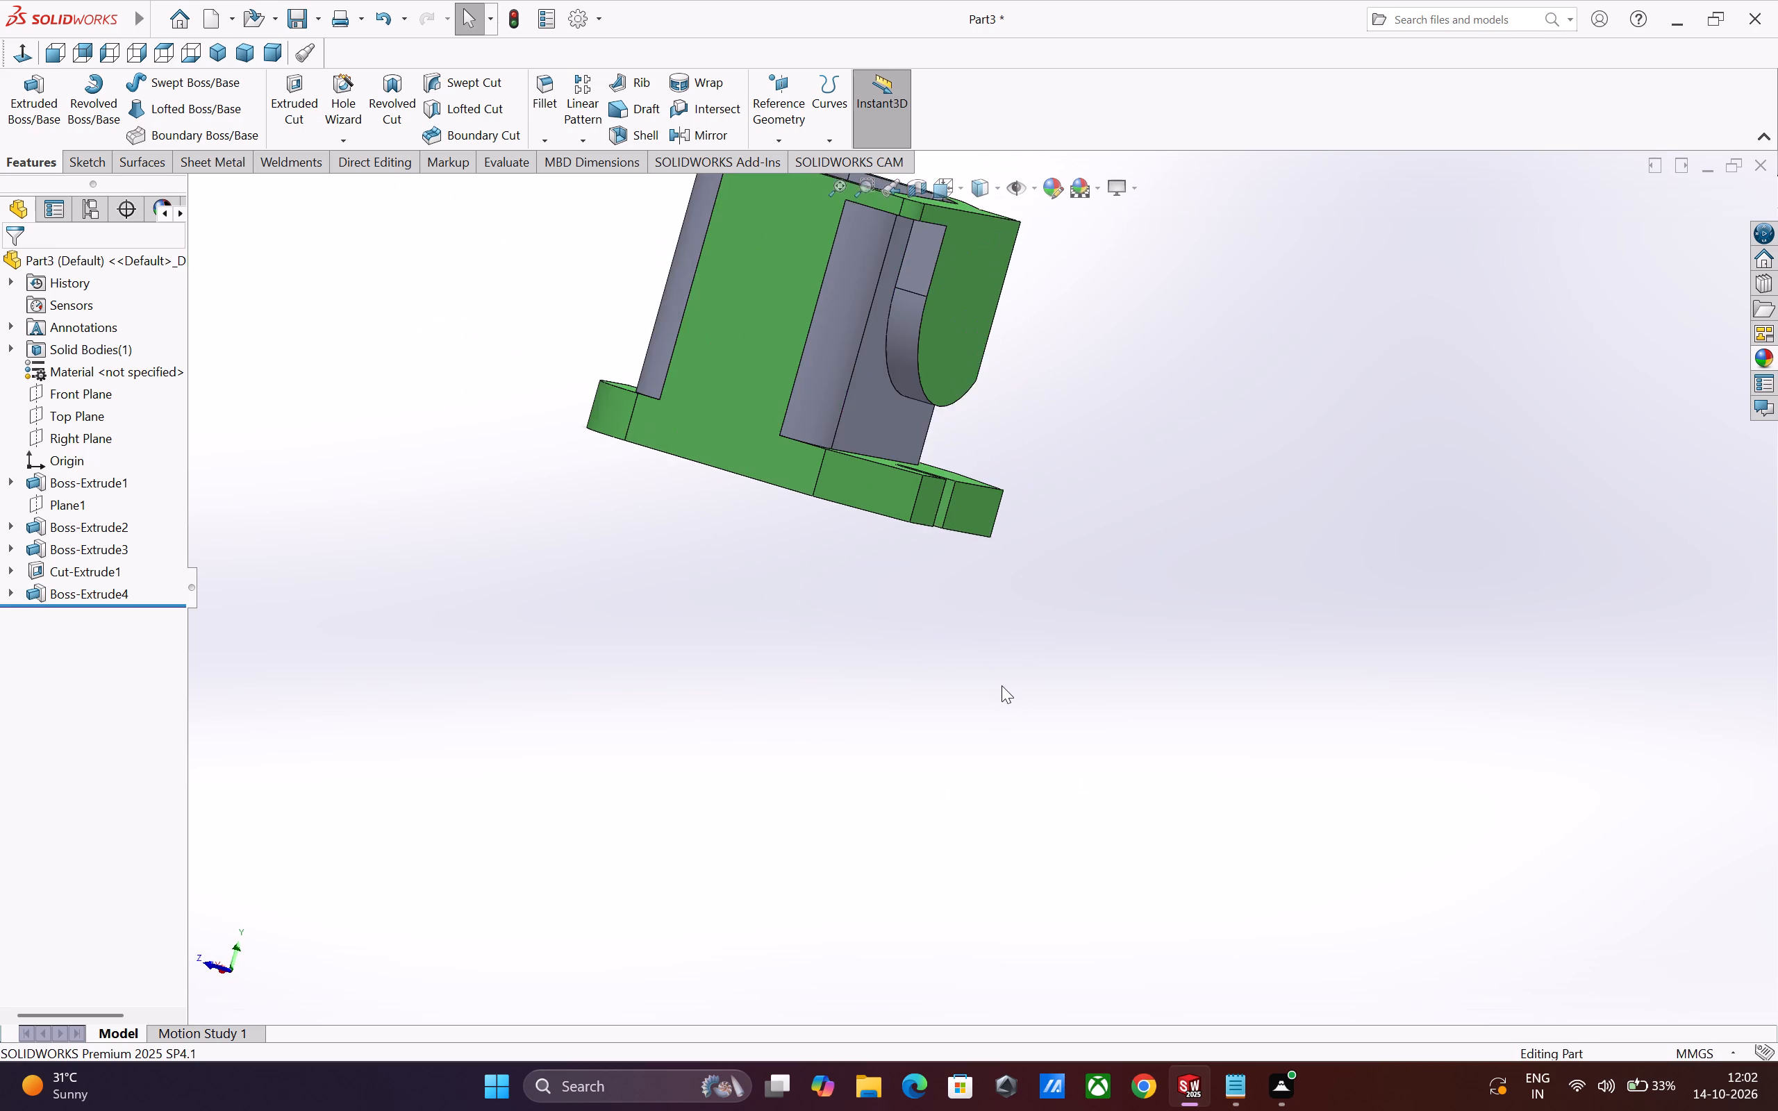
scroll(1002, 685, "up", 5)
scroll(940, 416, "down", 3)
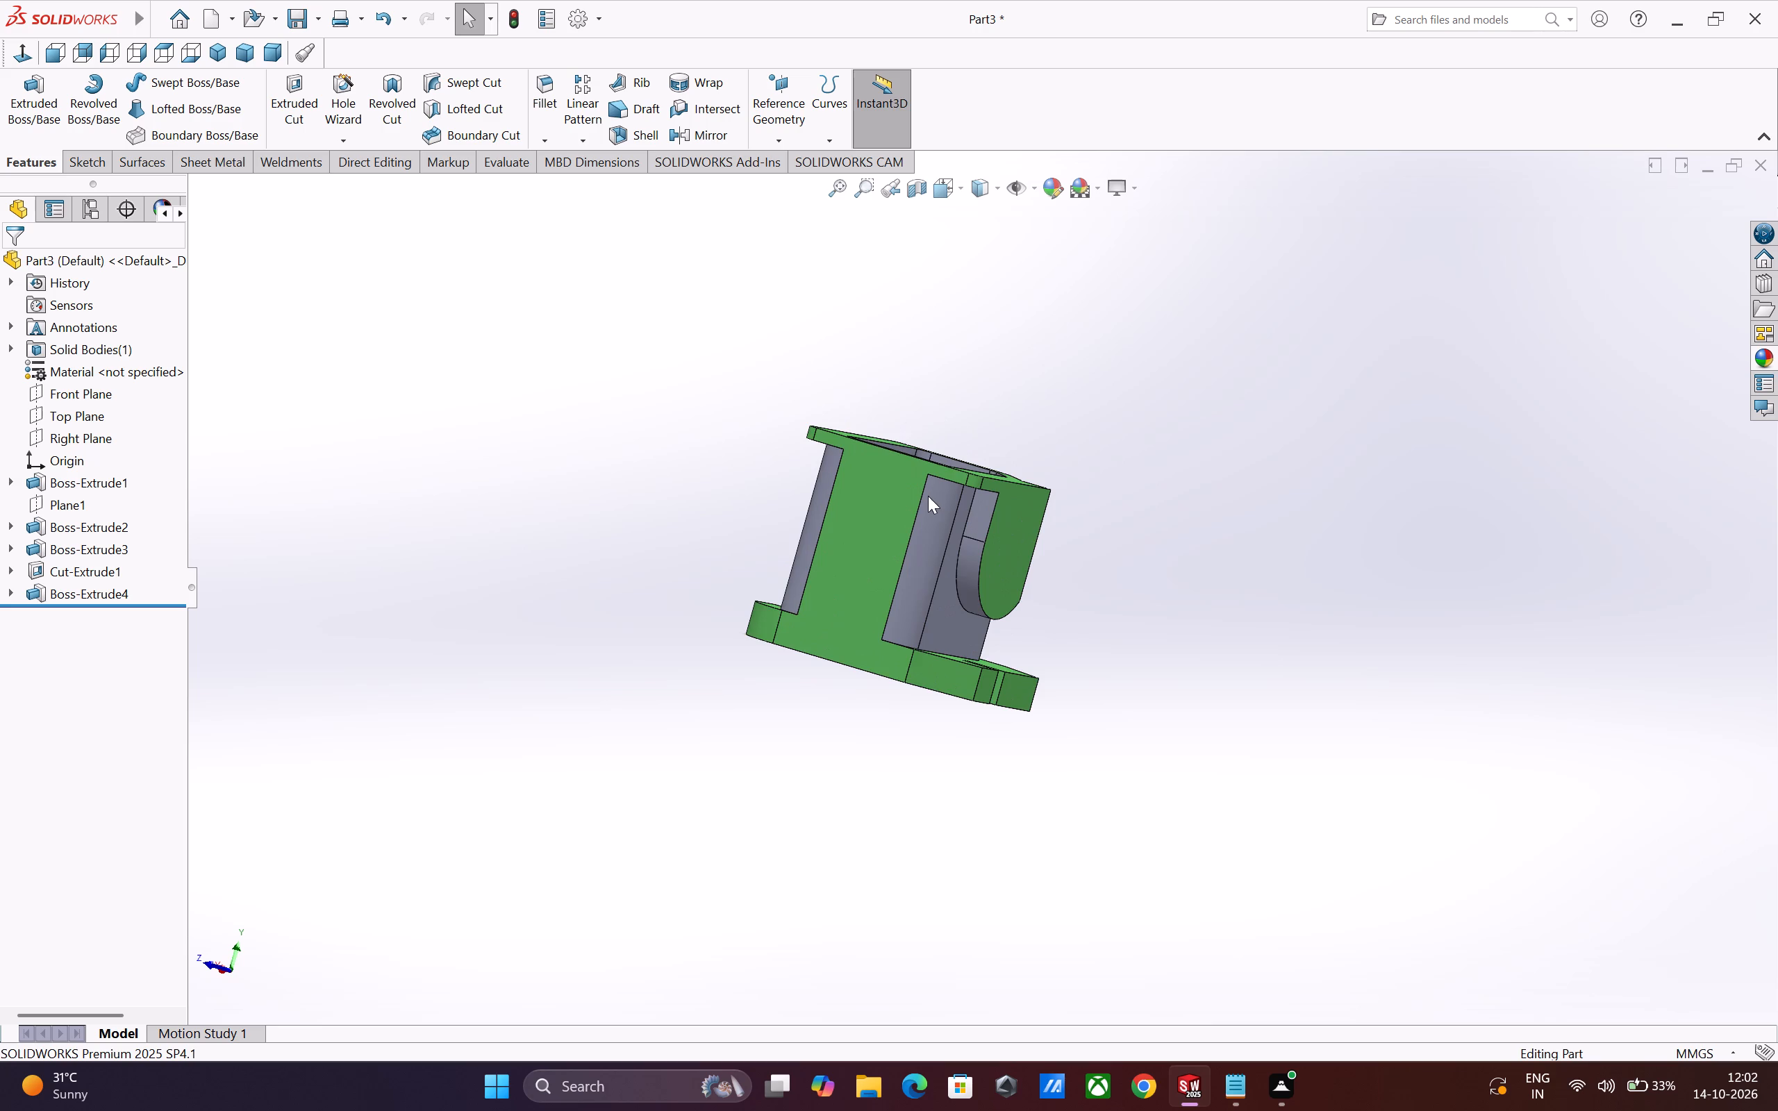
scroll(933, 502, "down", 5)
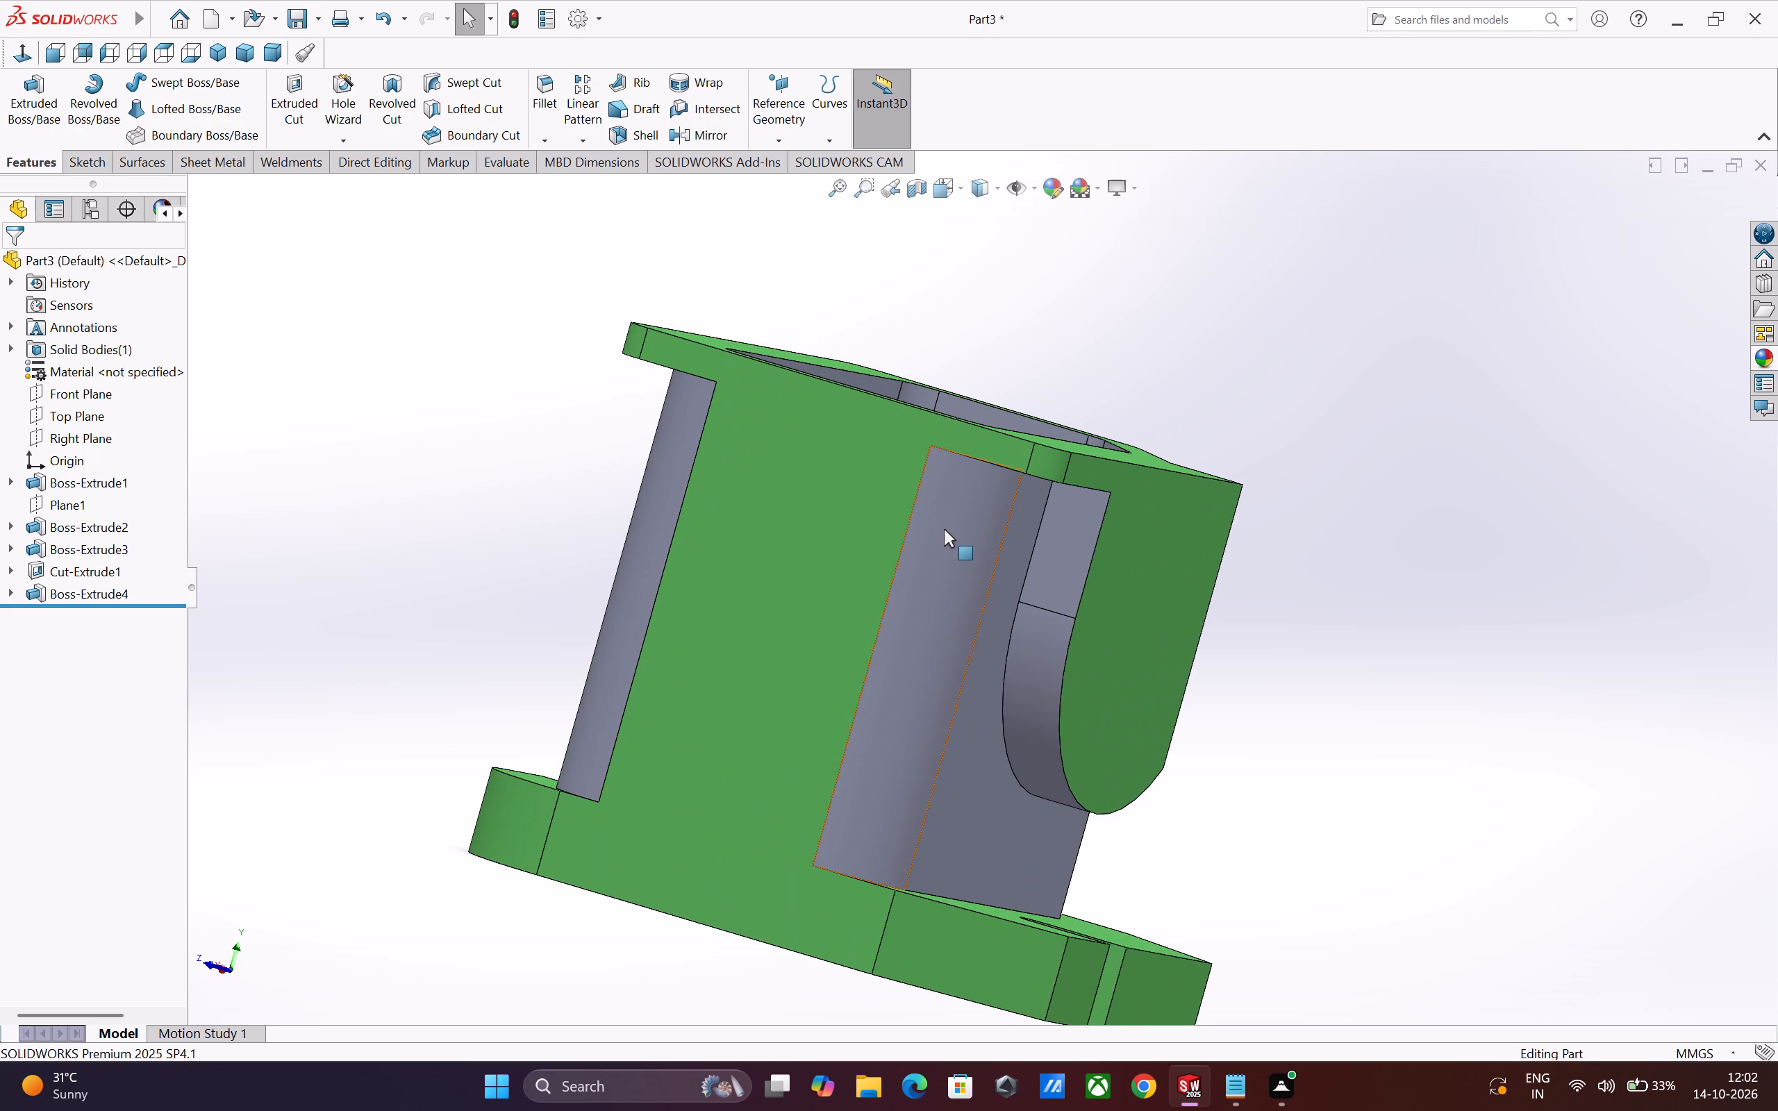
middle_click_drag(944, 529, 988, 528)
middle_click_drag(954, 539, 949, 559)
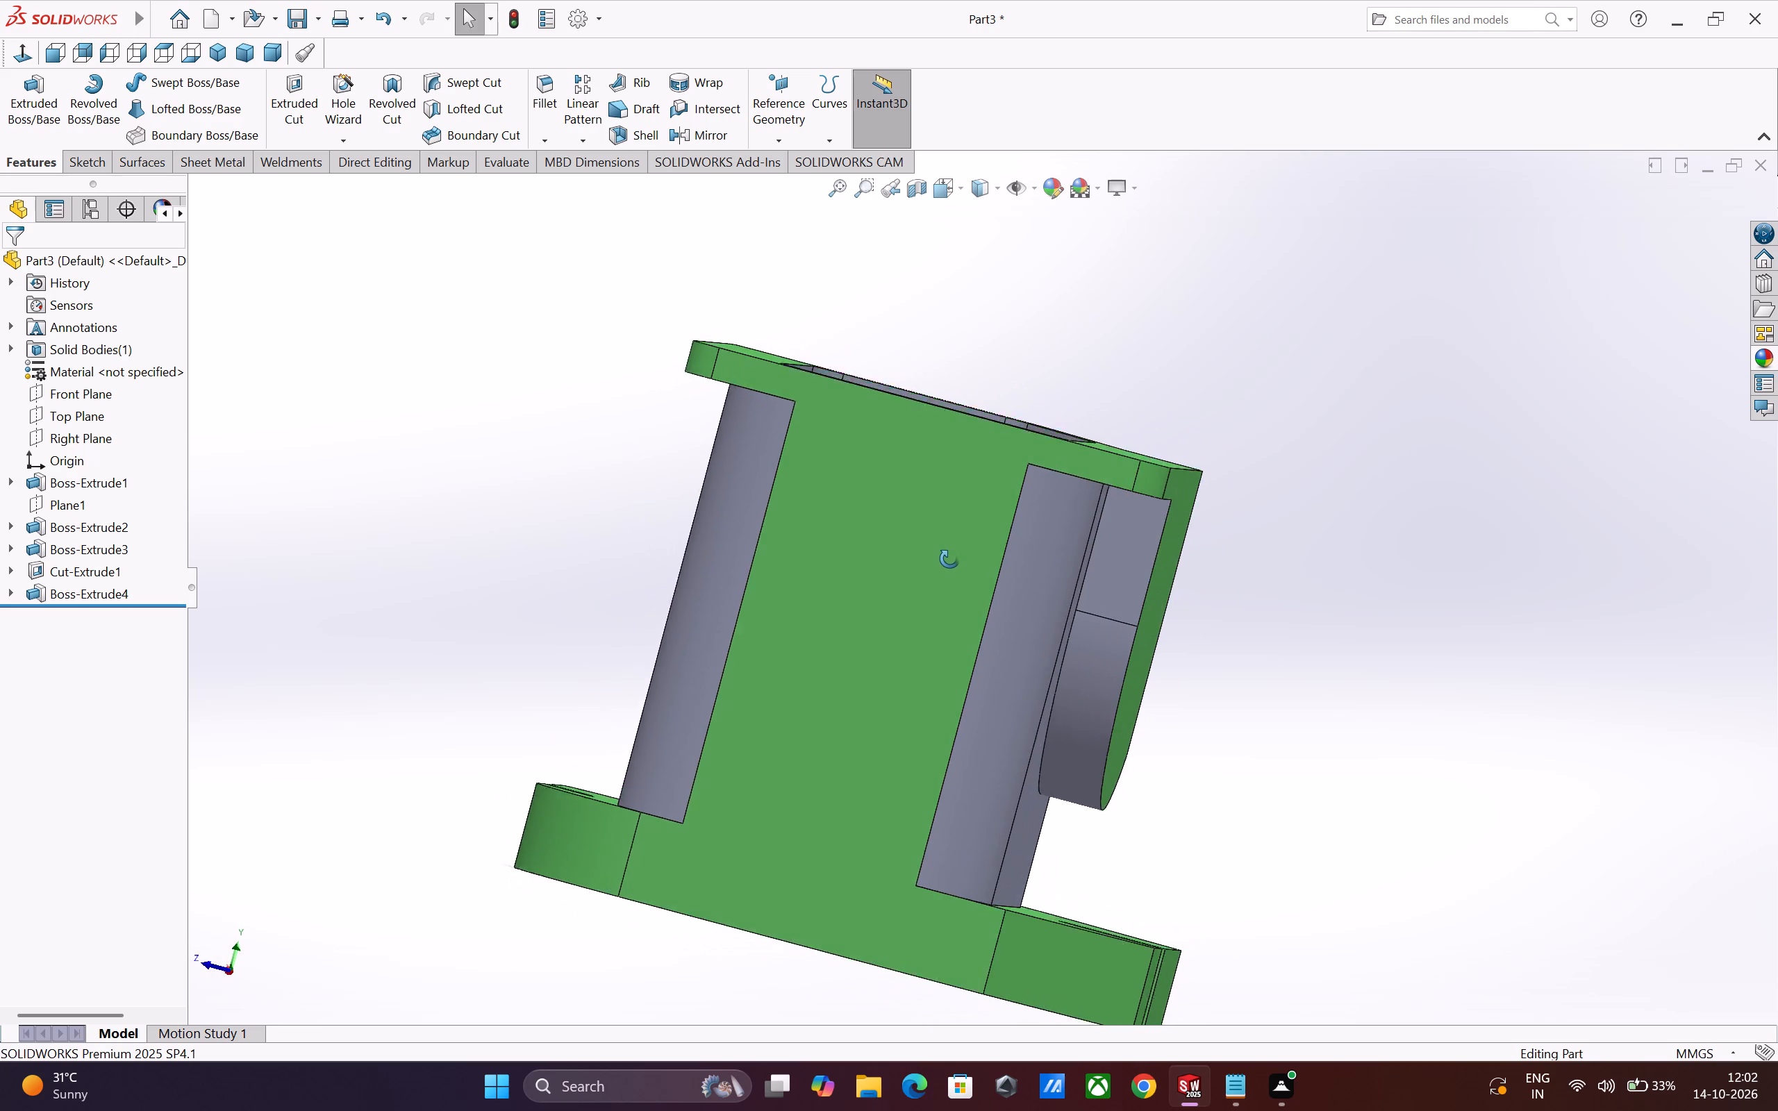
middle_click_drag(949, 559, 944, 561)
scroll(956, 580, "up", 3)
middle_click_drag(956, 587, 849, 602)
scroll(875, 631, "up", 2)
middle_click_drag(892, 661, 868, 672)
scroll(838, 690, "up", 1)
middle_click_drag(1027, 638, 913, 704)
middle_click_drag(1054, 707, 998, 742)
scroll(914, 683, "down", 1)
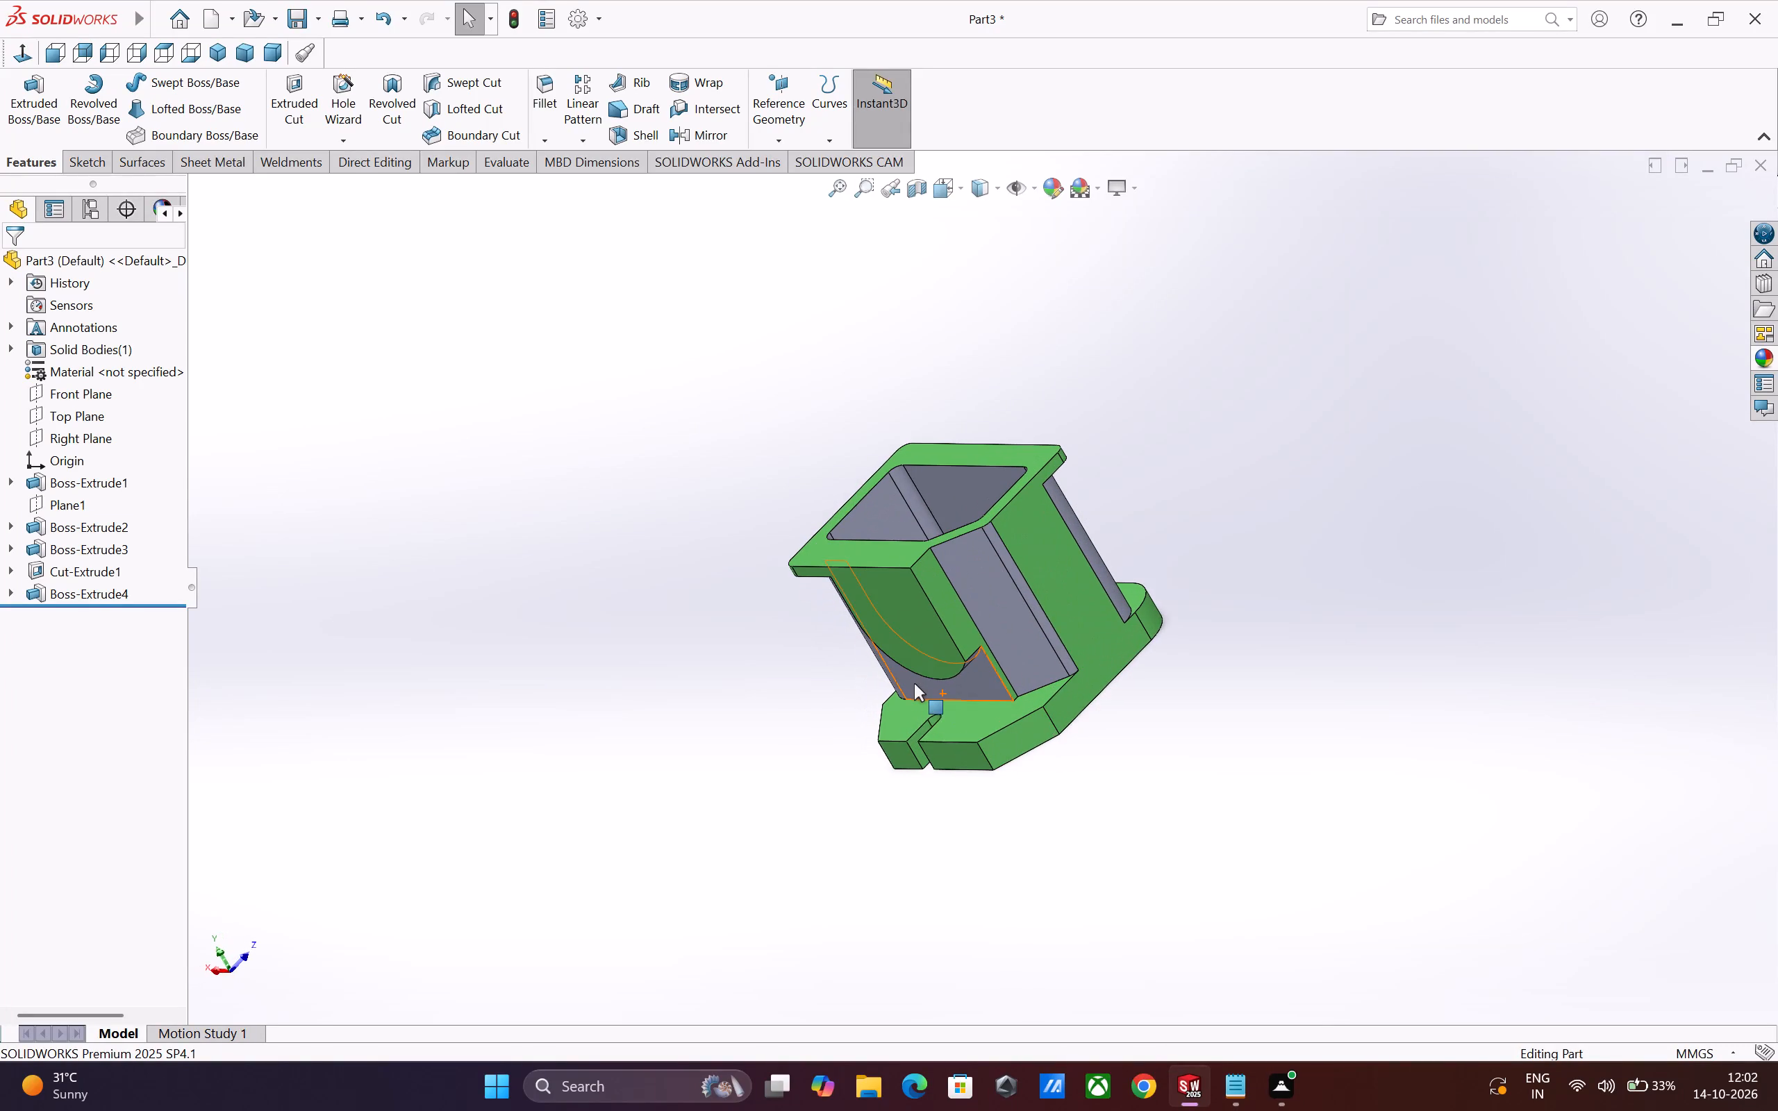
scroll(914, 683, "down", 2)
scroll(935, 669, "up", 3)
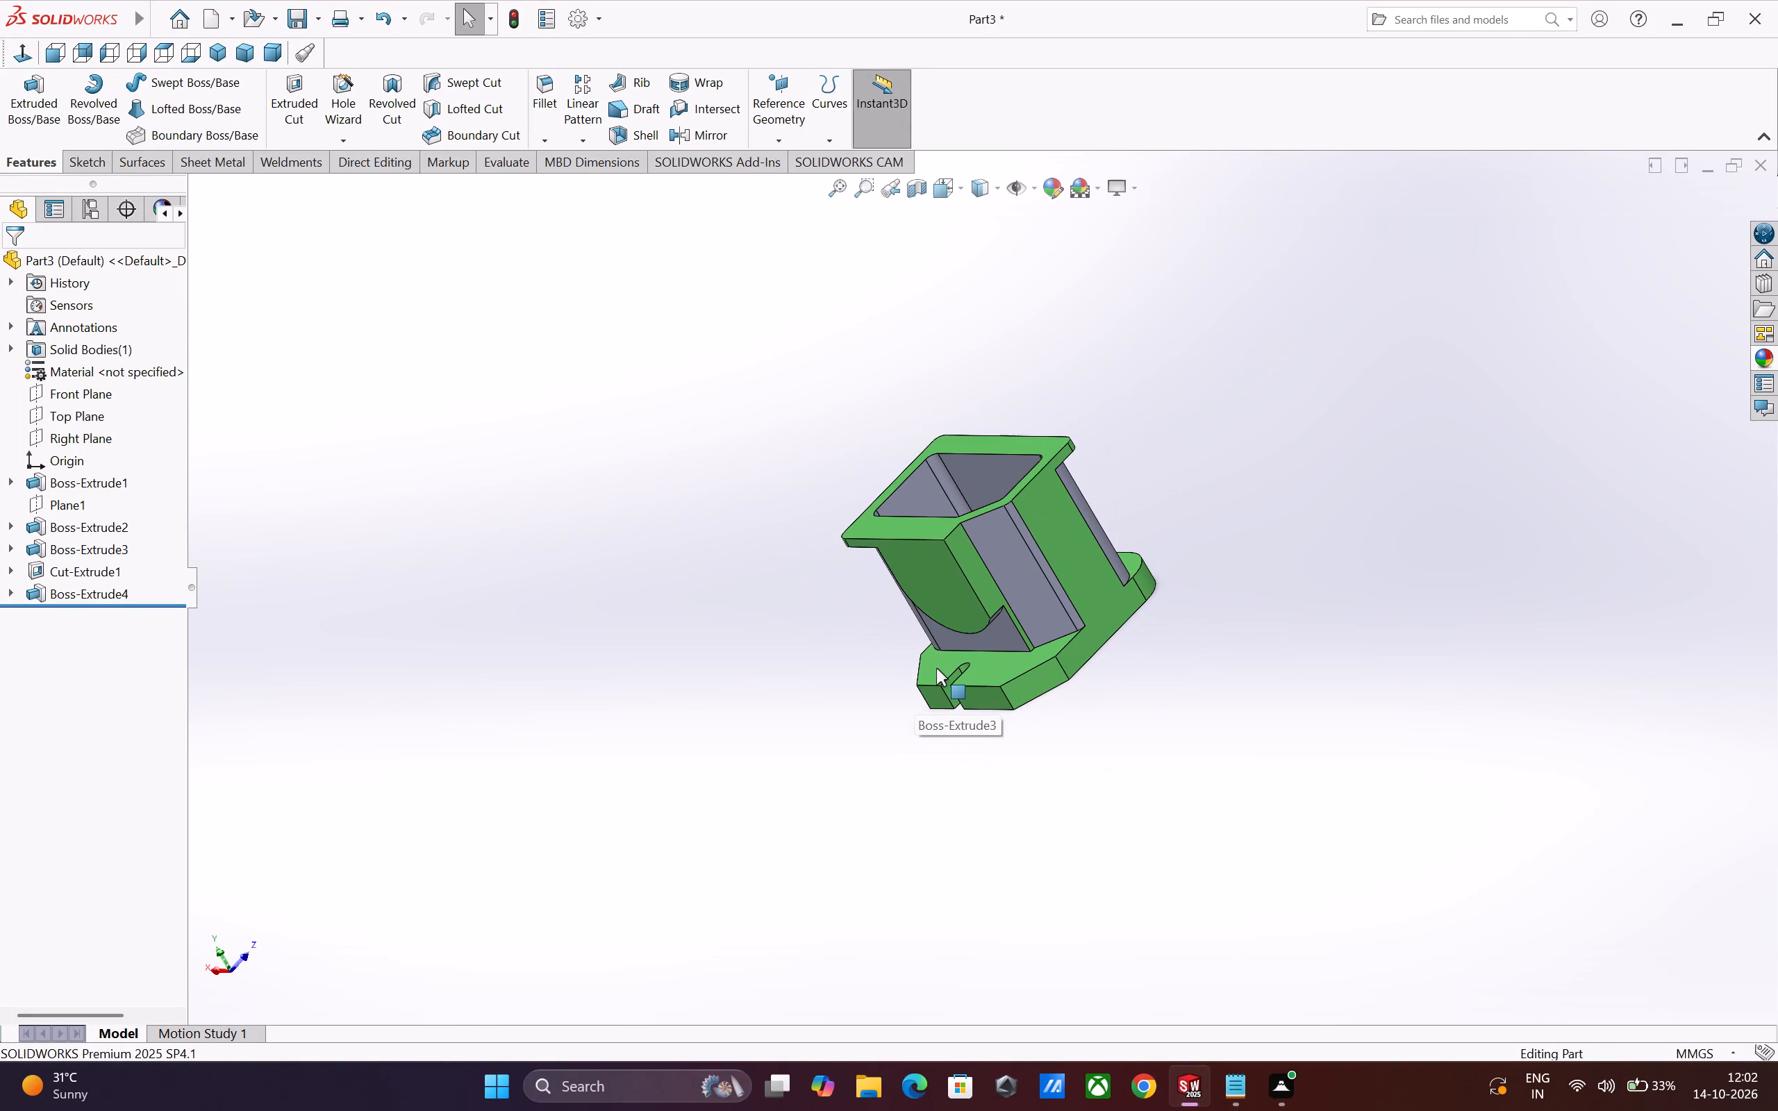
scroll(936, 668, "up", 3)
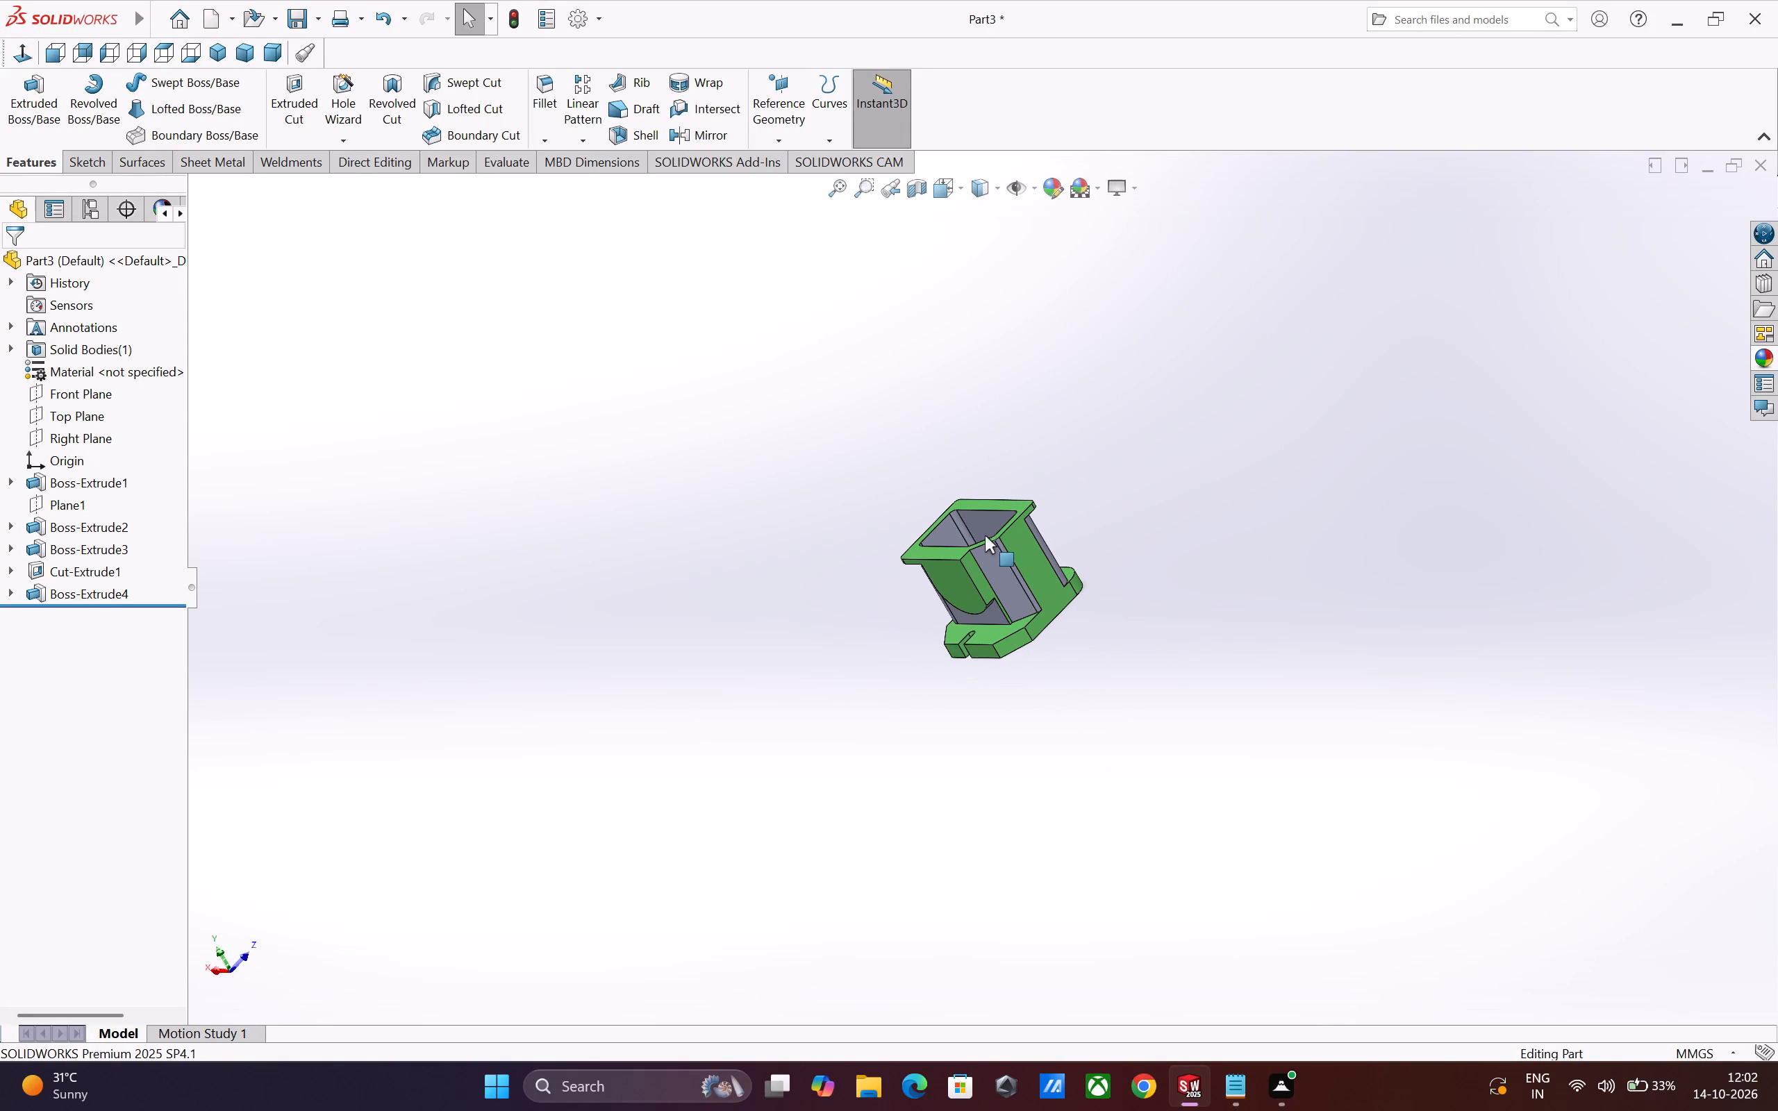
scroll(983, 539, "down", 4)
middle_click_drag(975, 612, 1010, 597)
middle_click_drag(981, 626, 1052, 612)
scroll(1024, 635, "up", 1)
middle_click_drag(1024, 635, 1078, 615)
scroll(1024, 570, "down", 1)
middle_click_drag(1014, 578, 963, 601)
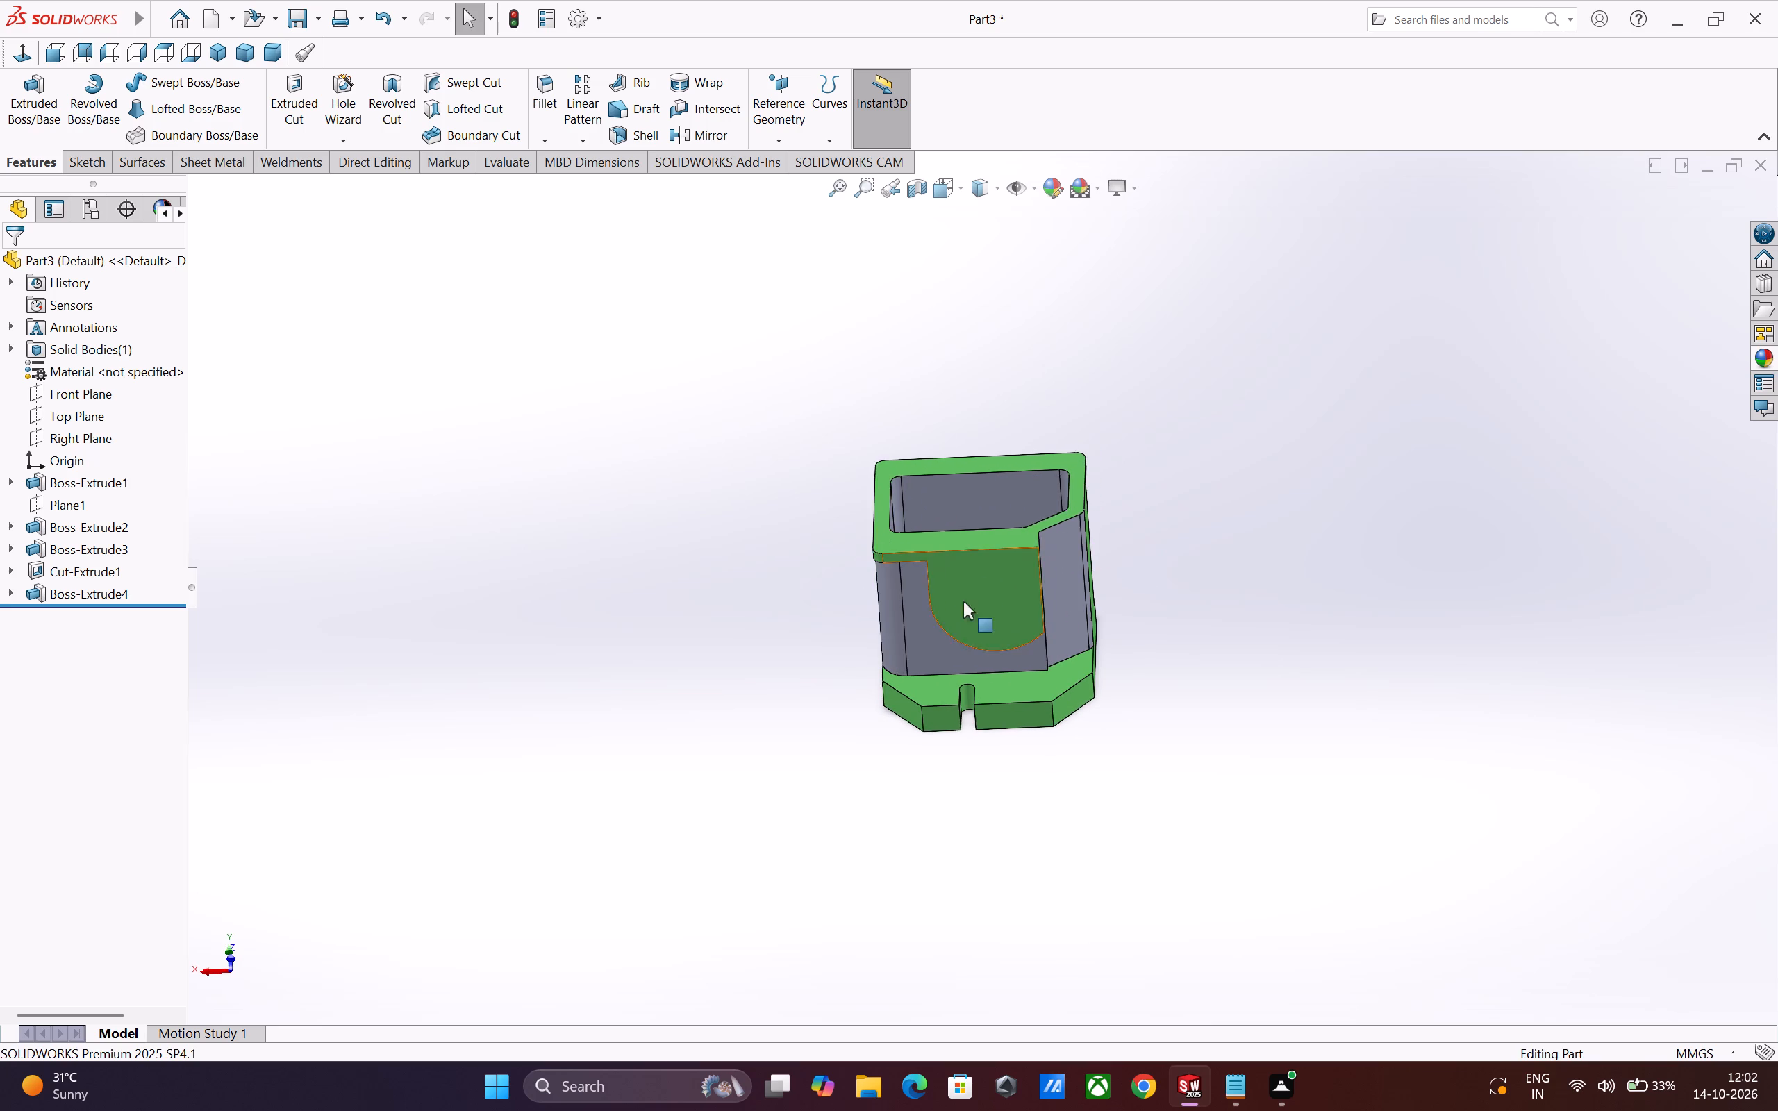
Section the part along the Right Plane and examine how the arc-ended boss meets the ring wall and stepped frame.
left_click(913, 181)
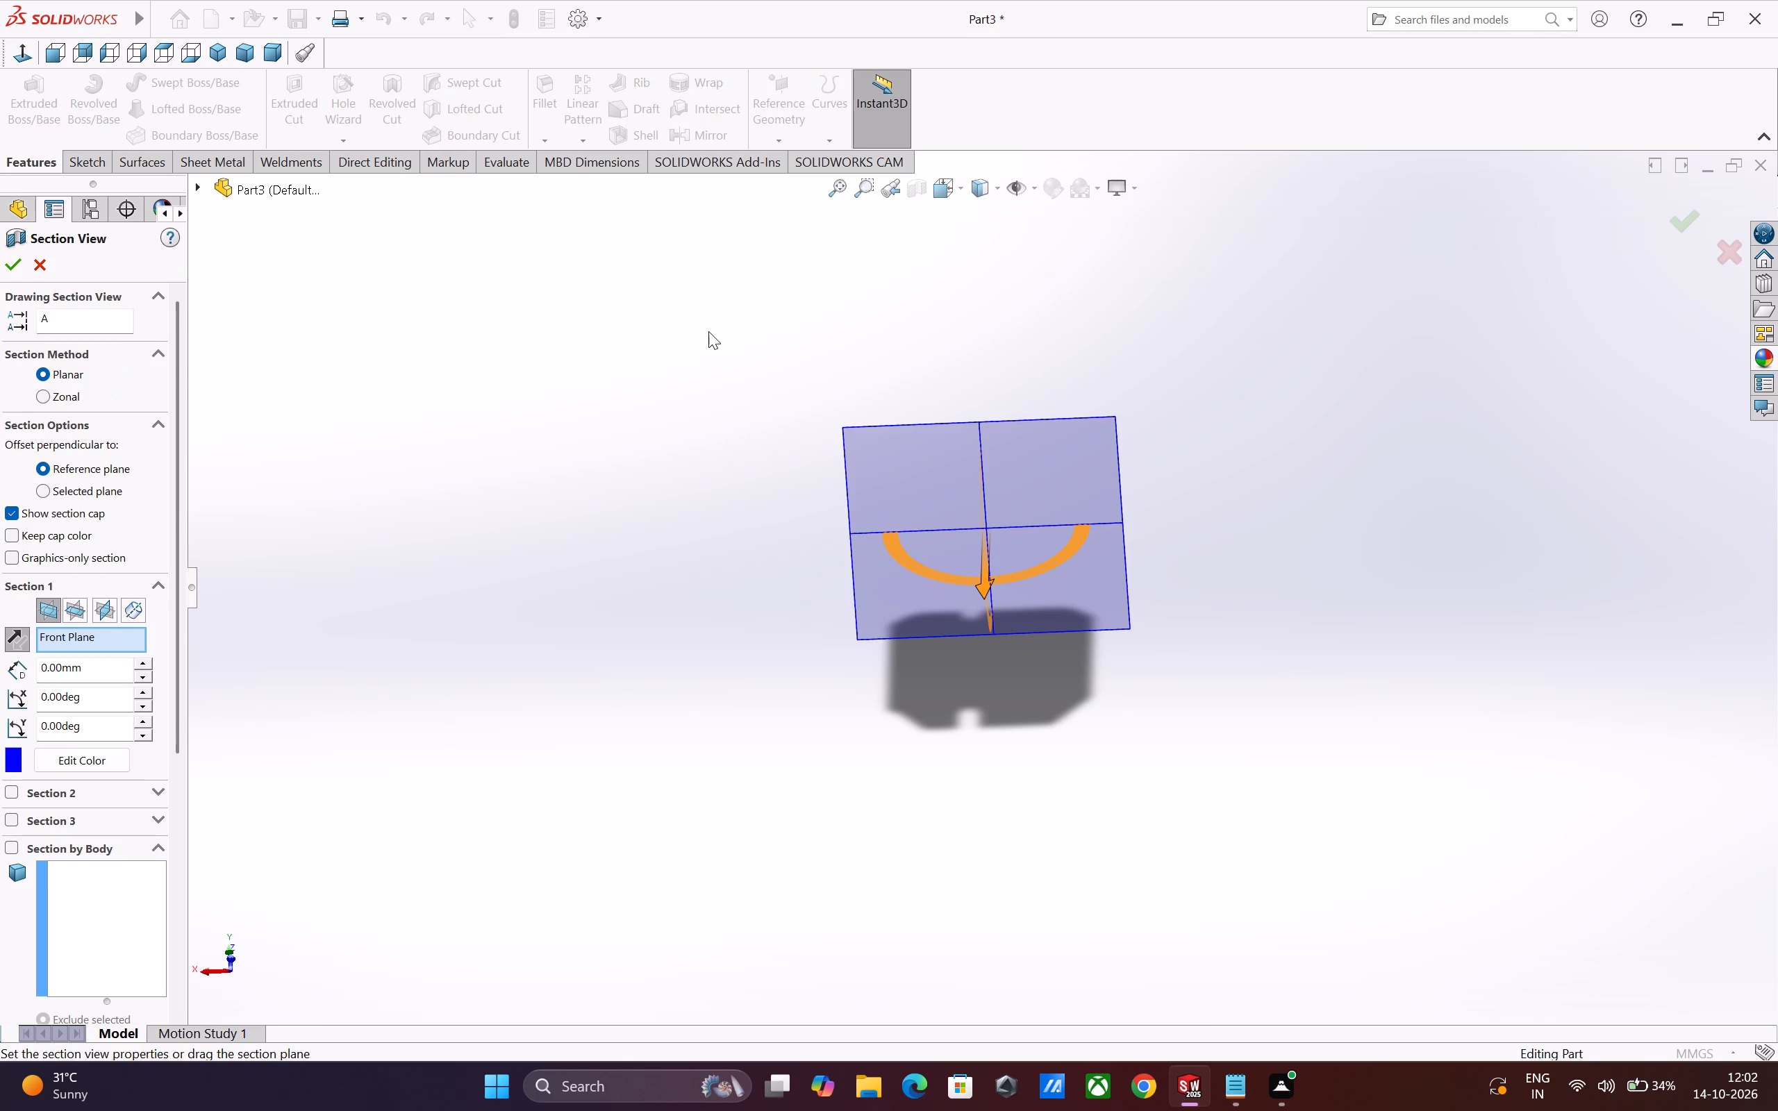
left_click(106, 612)
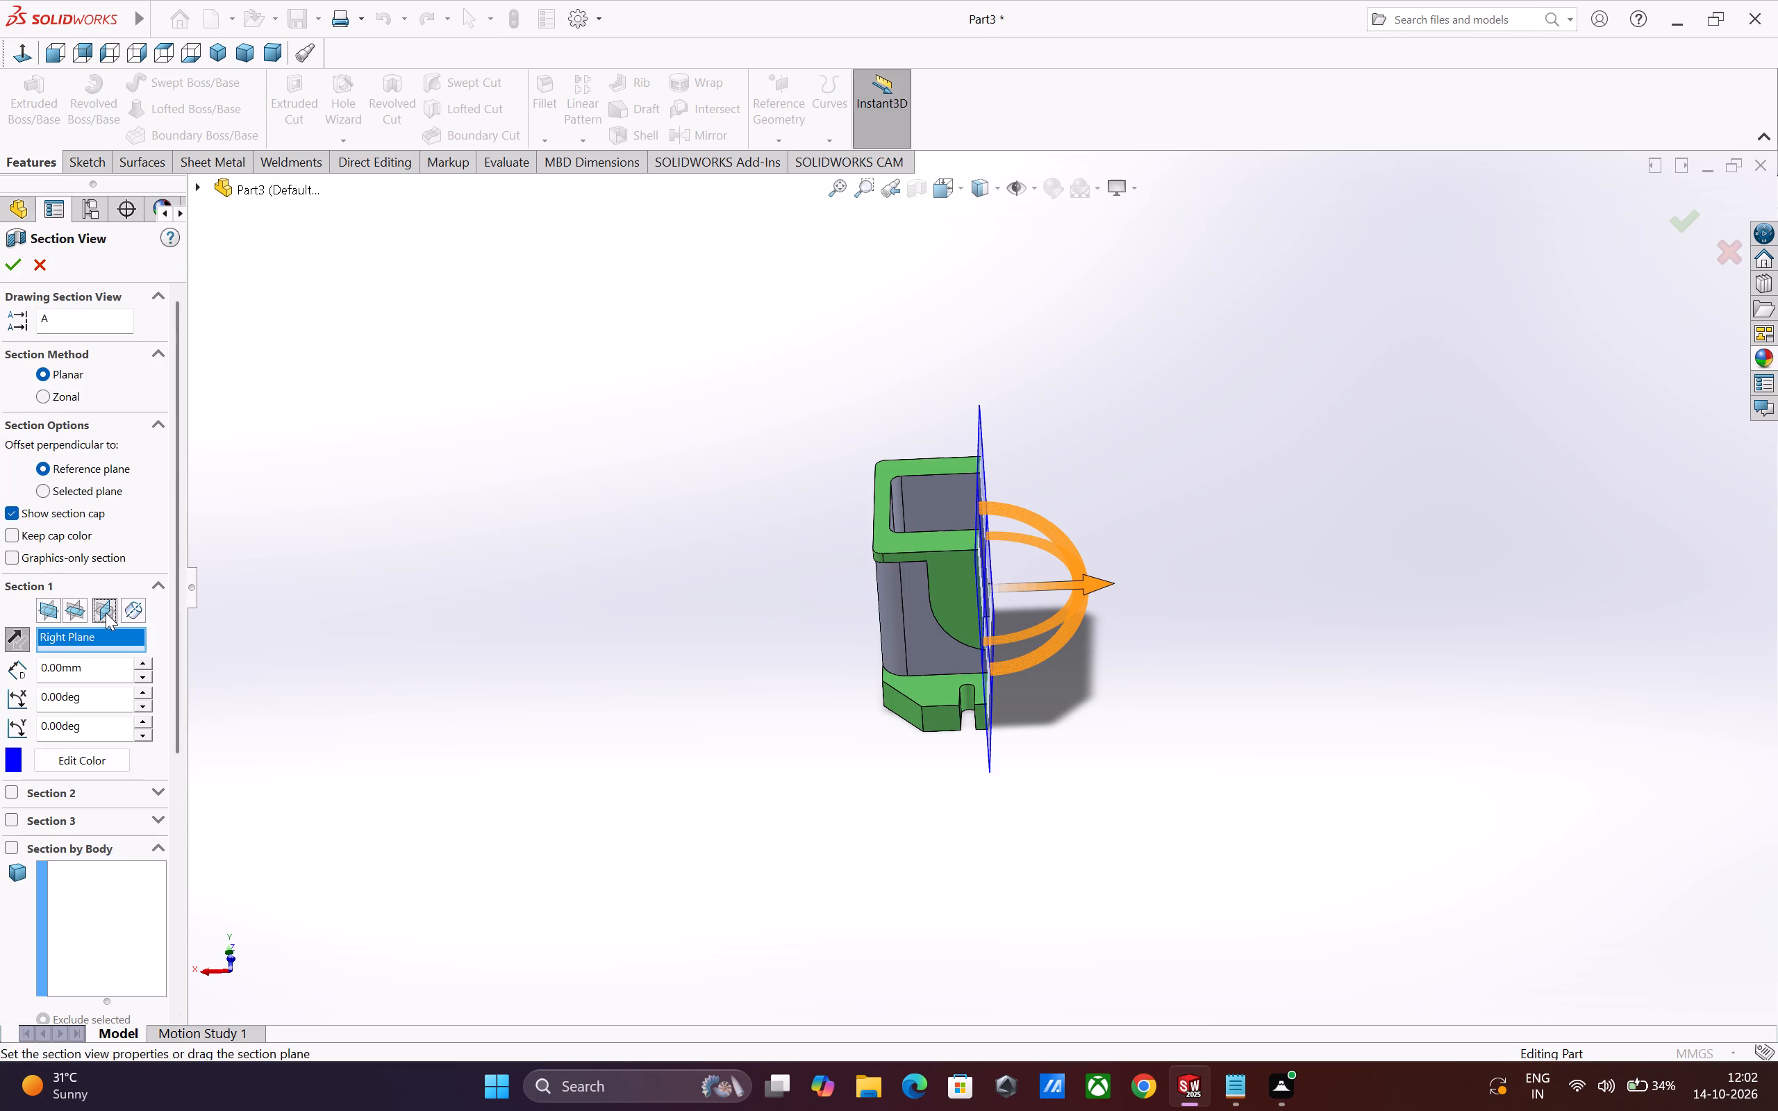
middle_click_drag(792, 638, 596, 731)
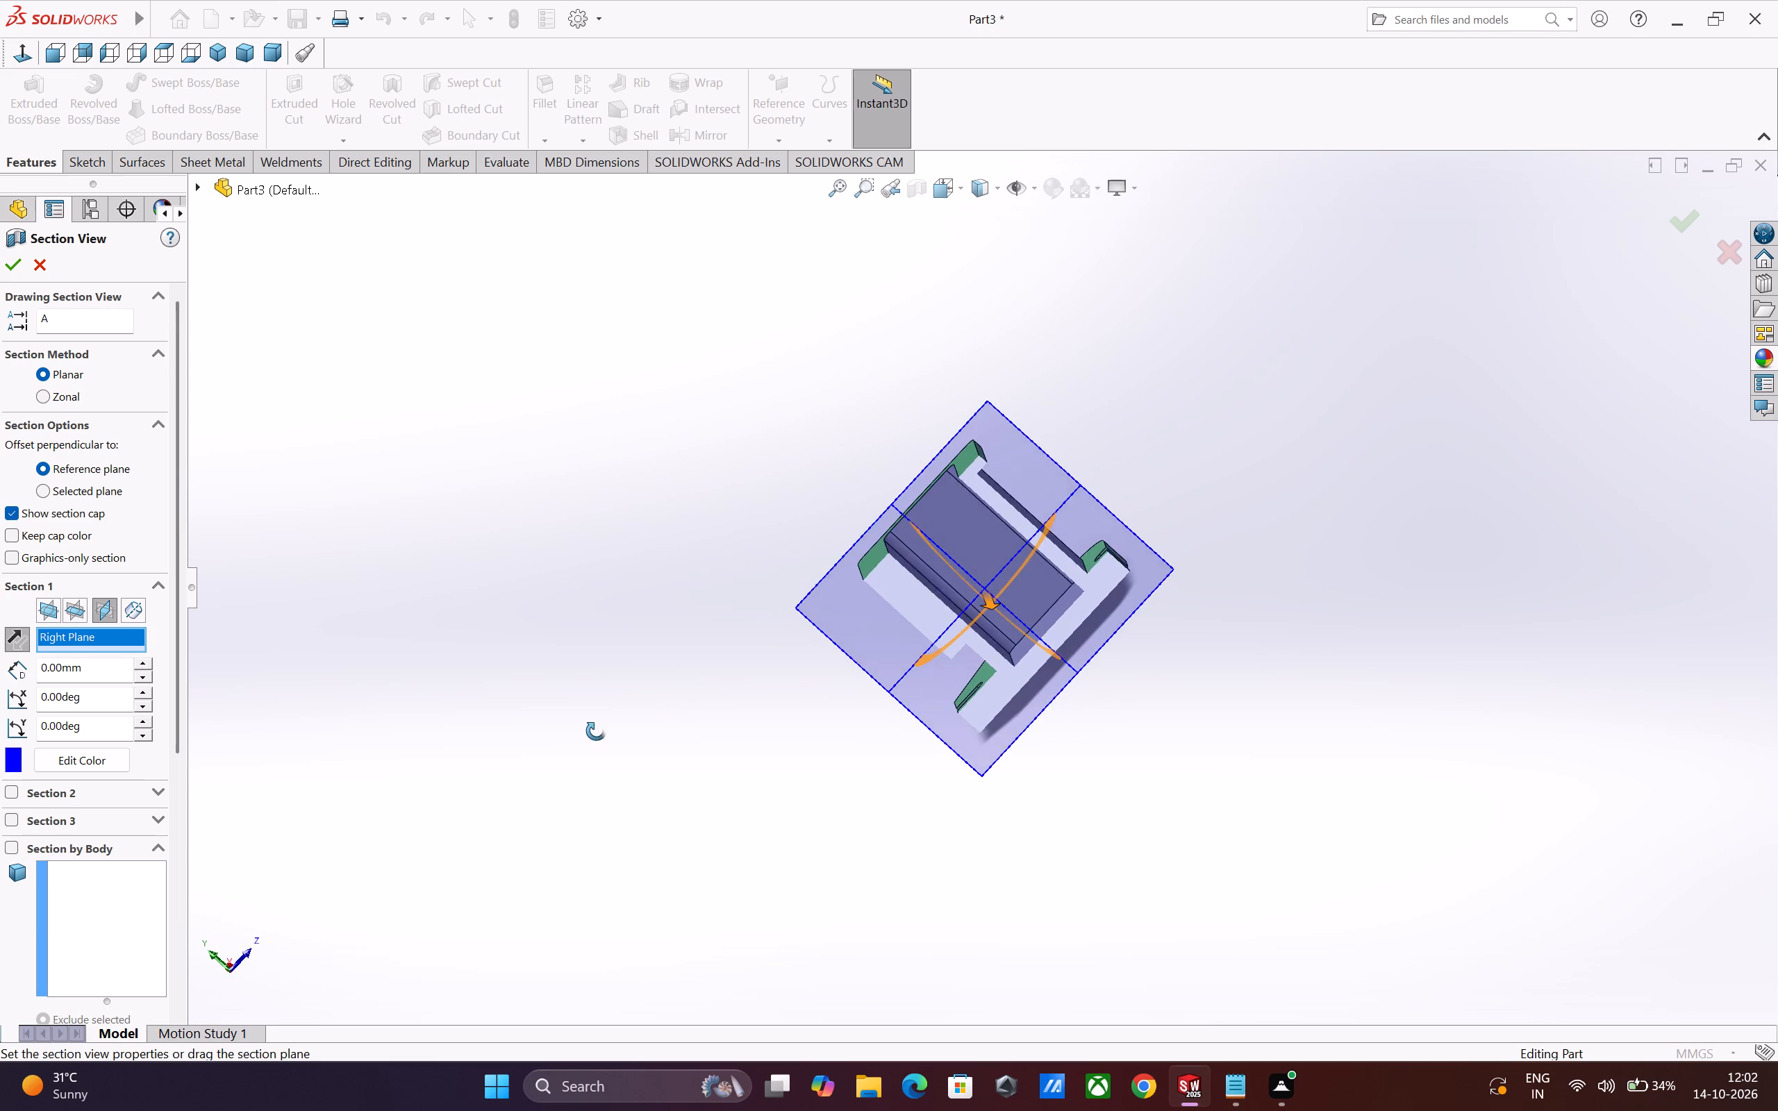
middle_click_drag(596, 731, 599, 726)
scroll(949, 581, "down", 6)
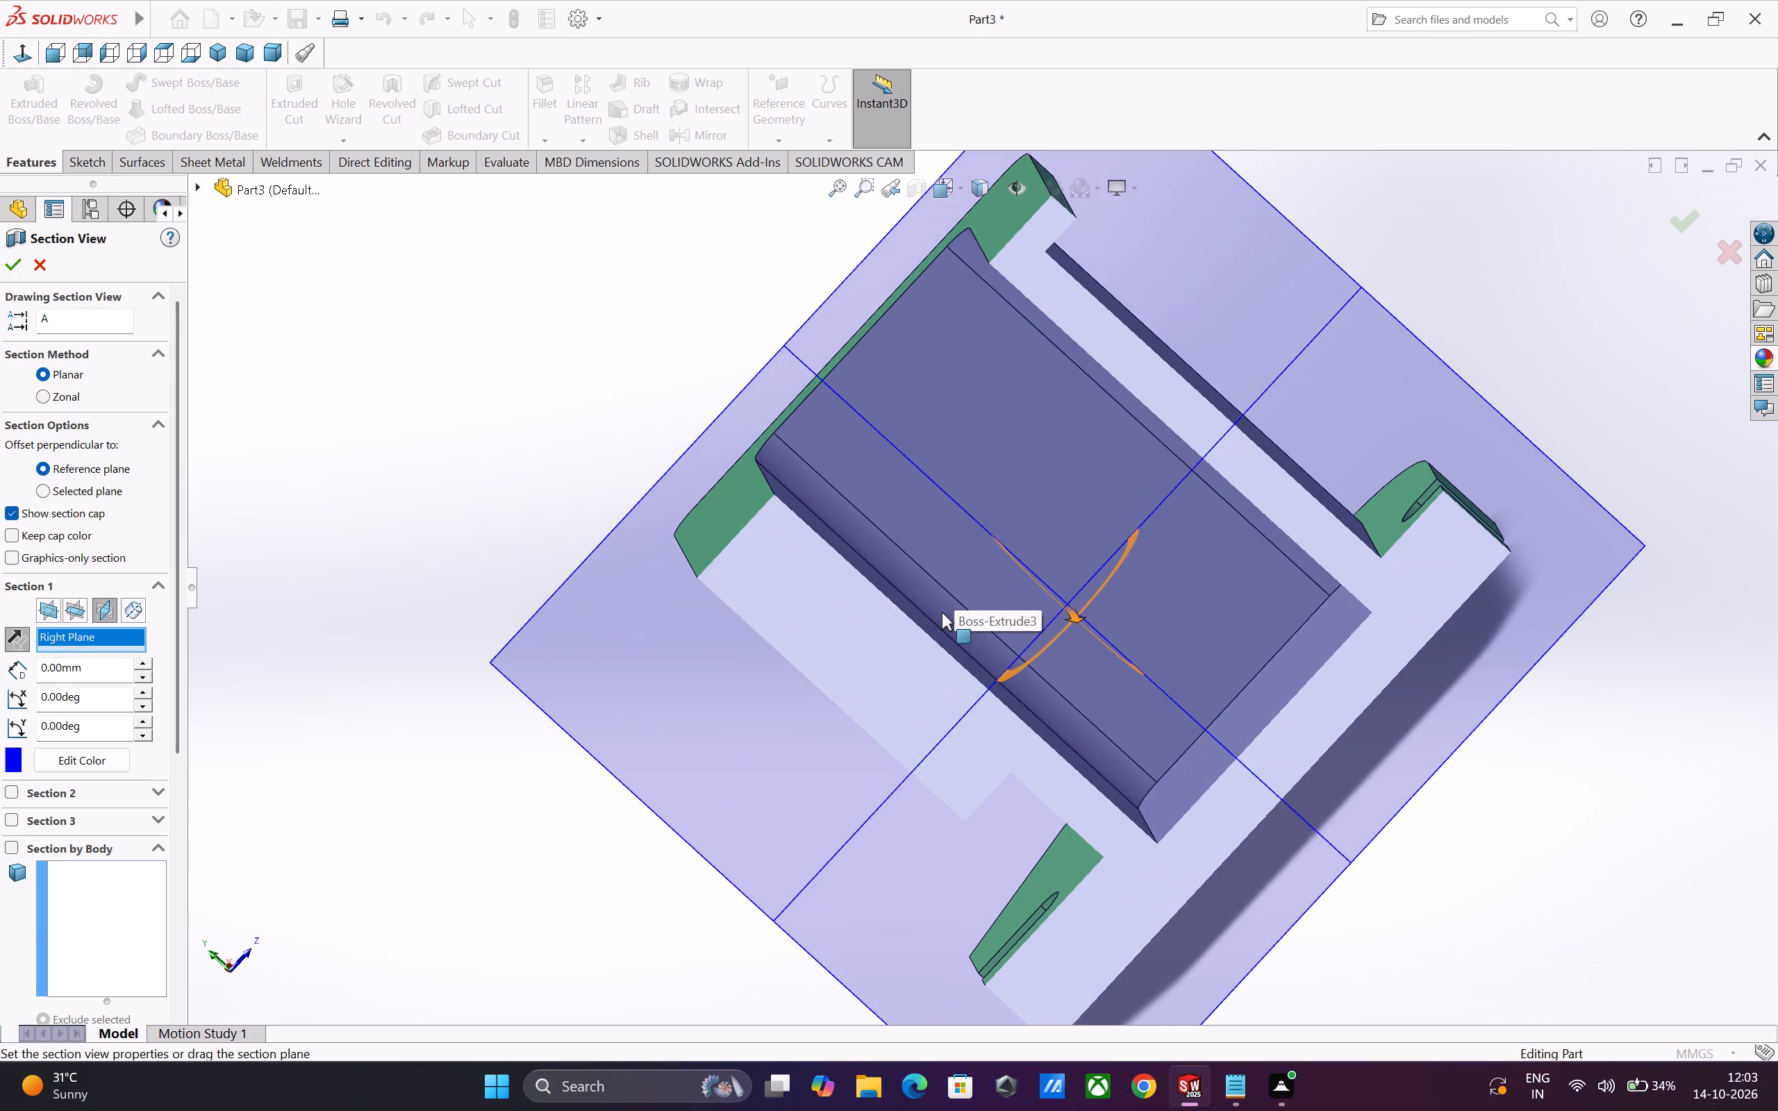
scroll(933, 621, "down", 4)
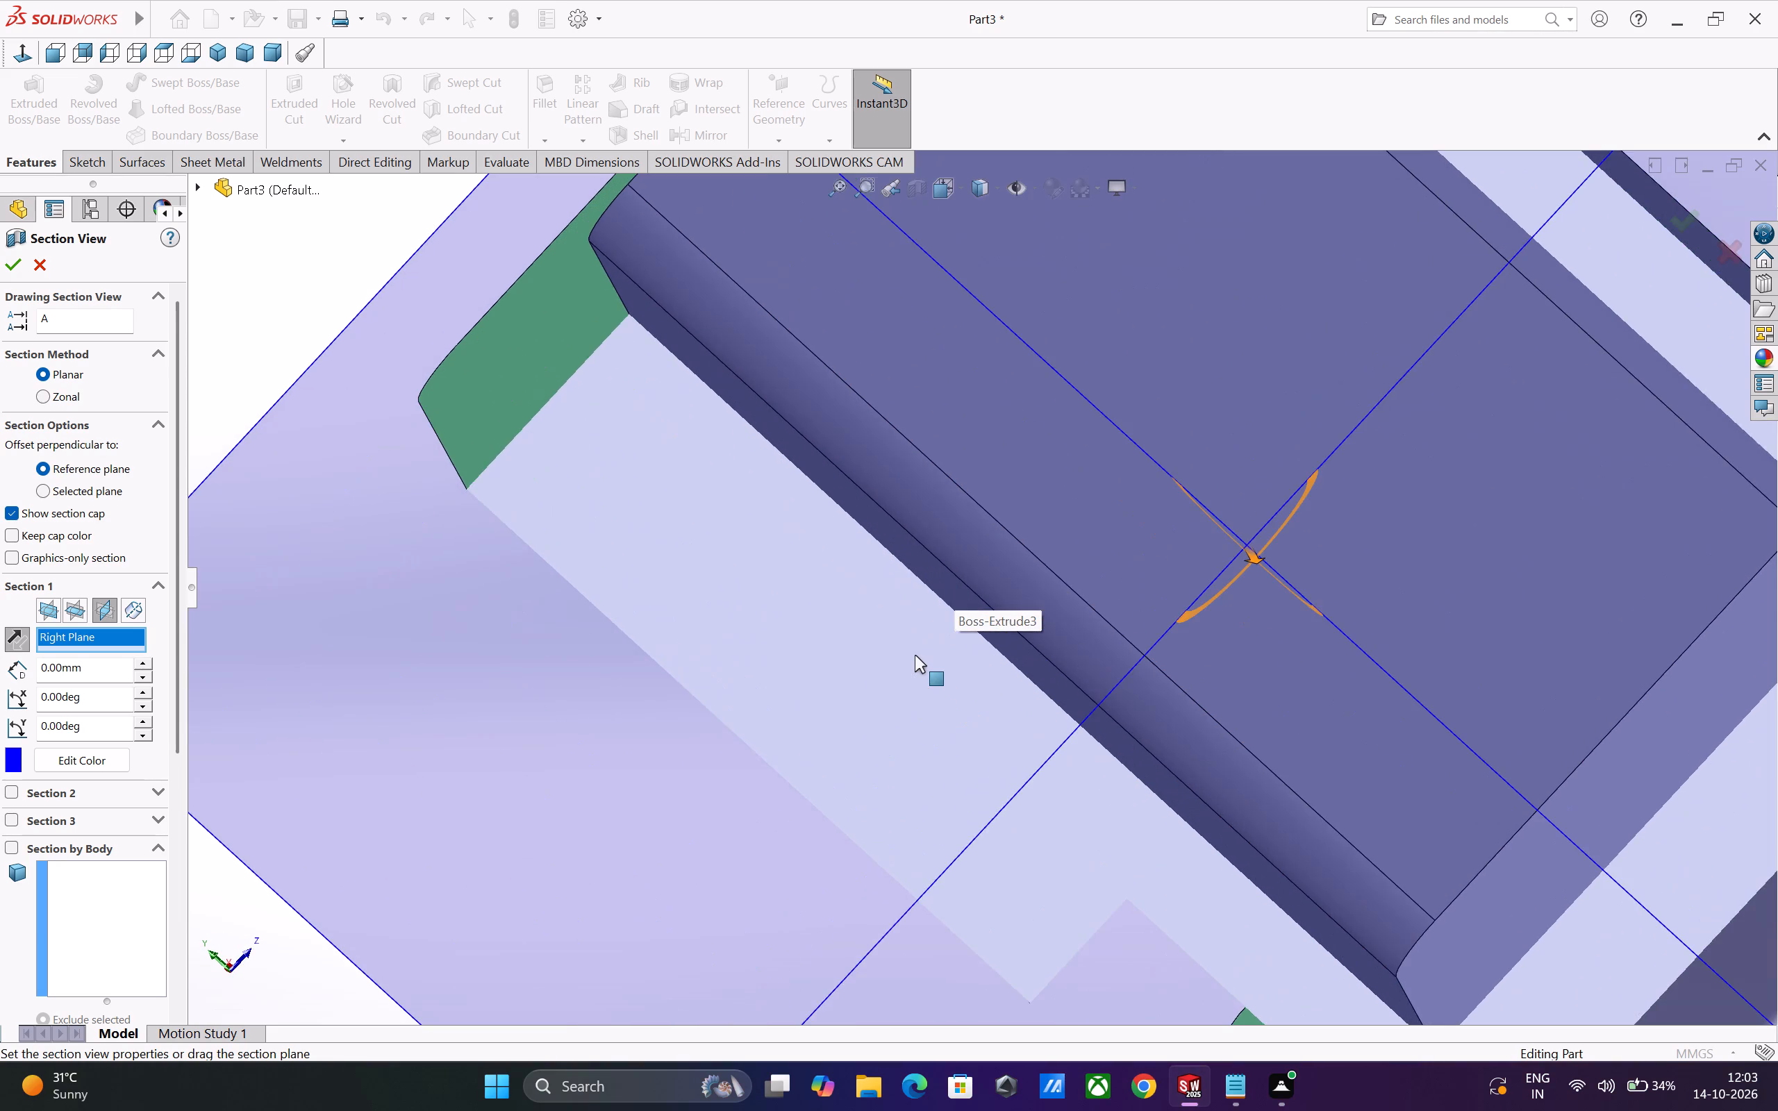
middle_click_drag(920, 654, 951, 636)
scroll(951, 636, "up", 2)
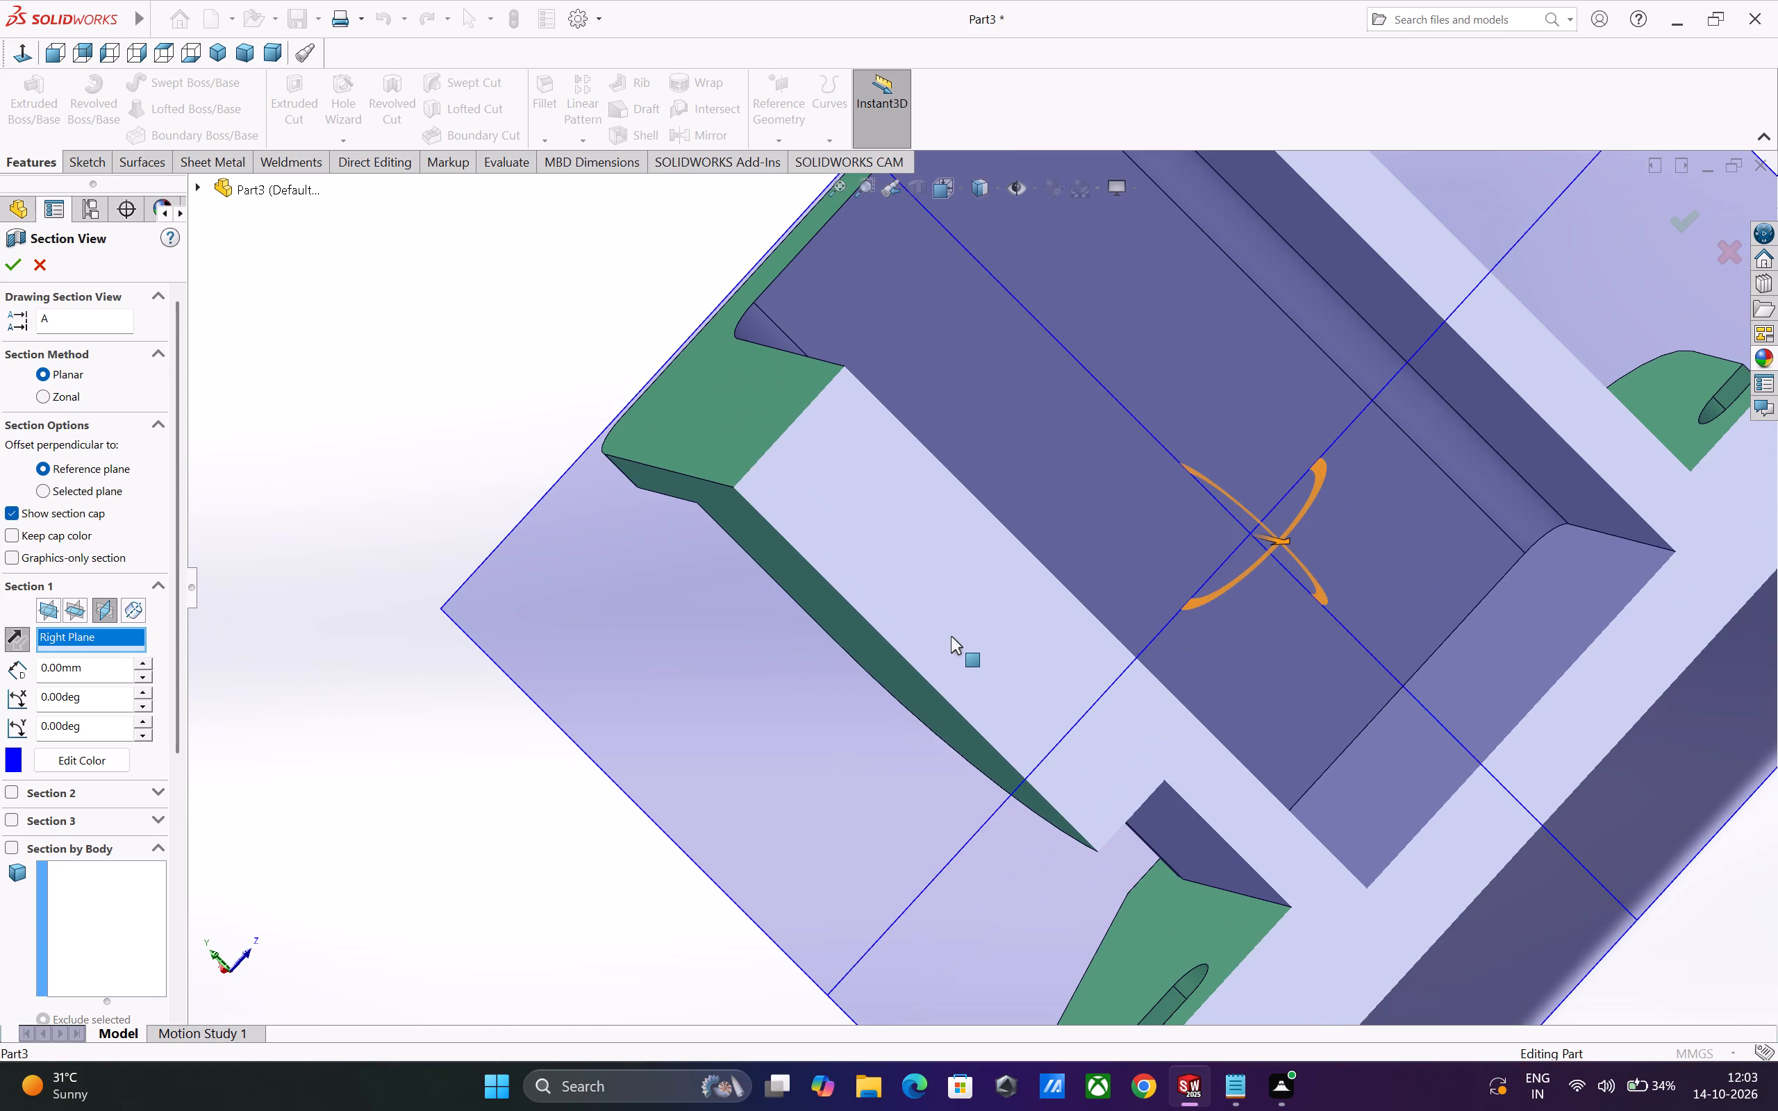
scroll(951, 637, "up", 4)
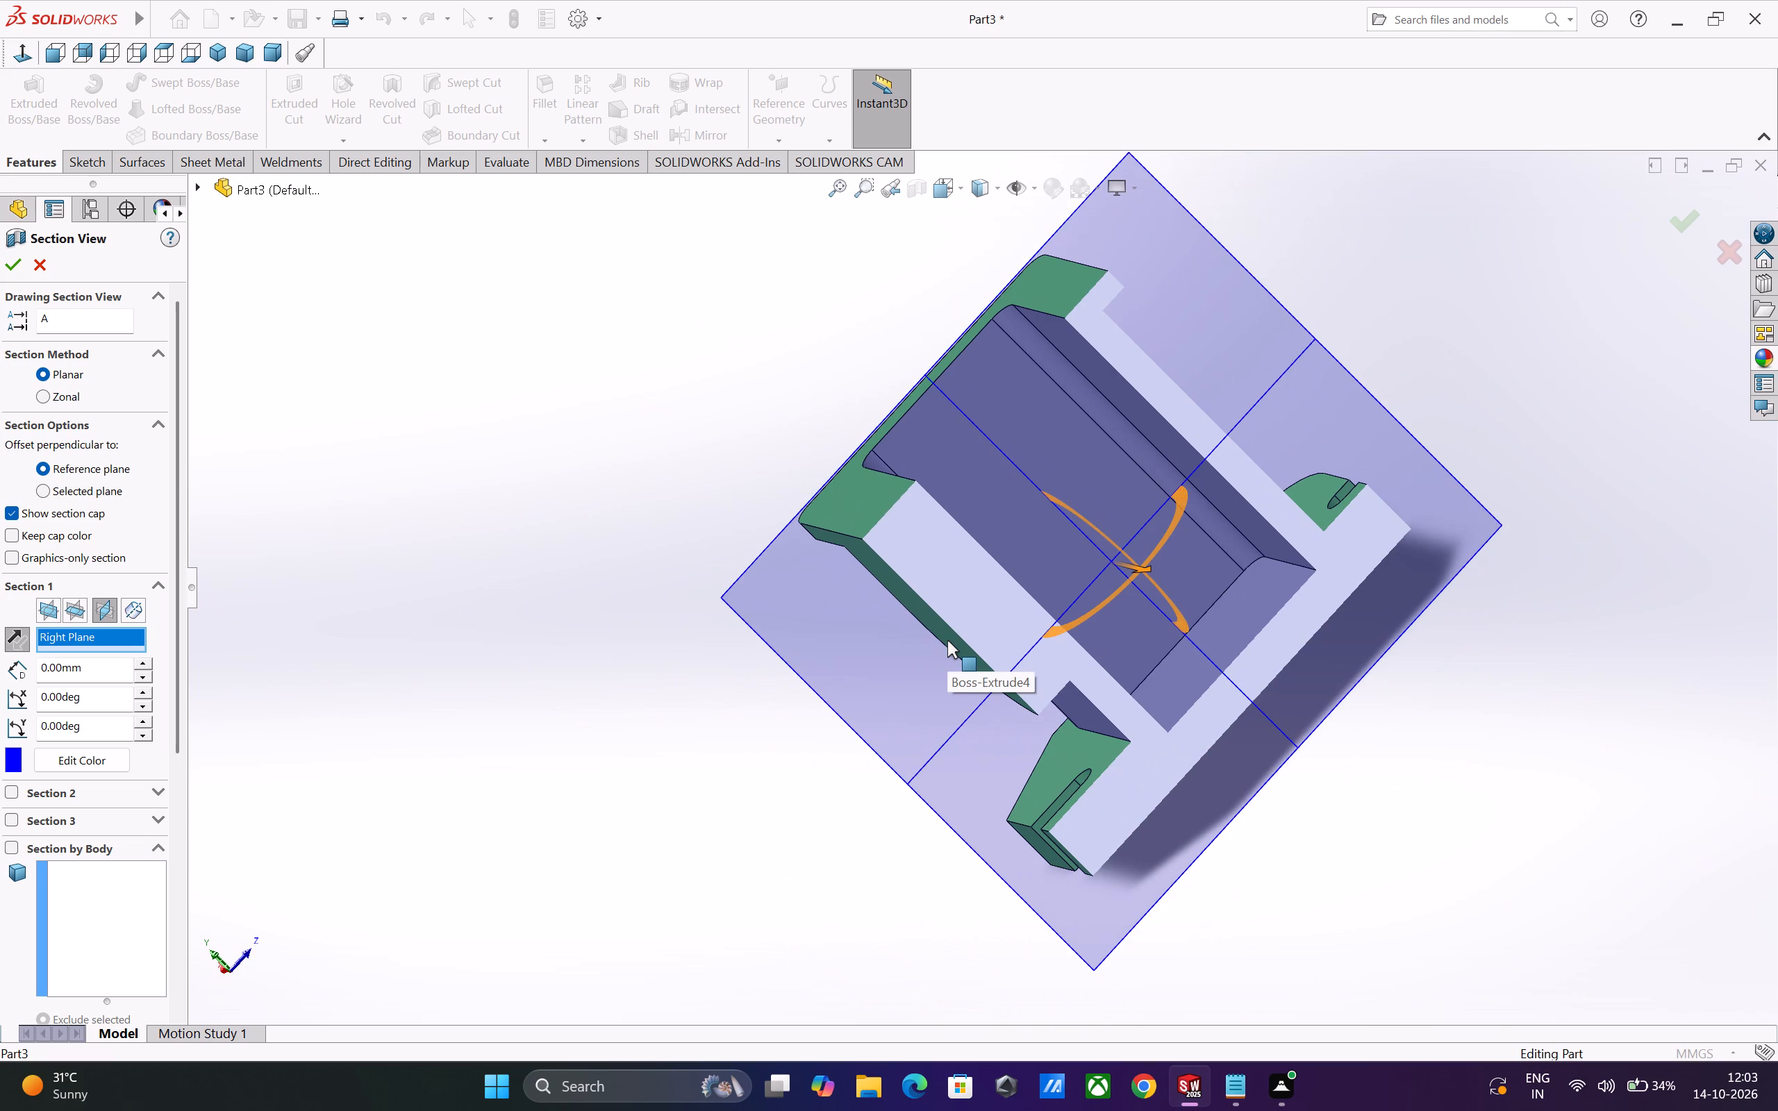
scroll(947, 640, "up", 2)
scroll(1075, 649, "down", 1)
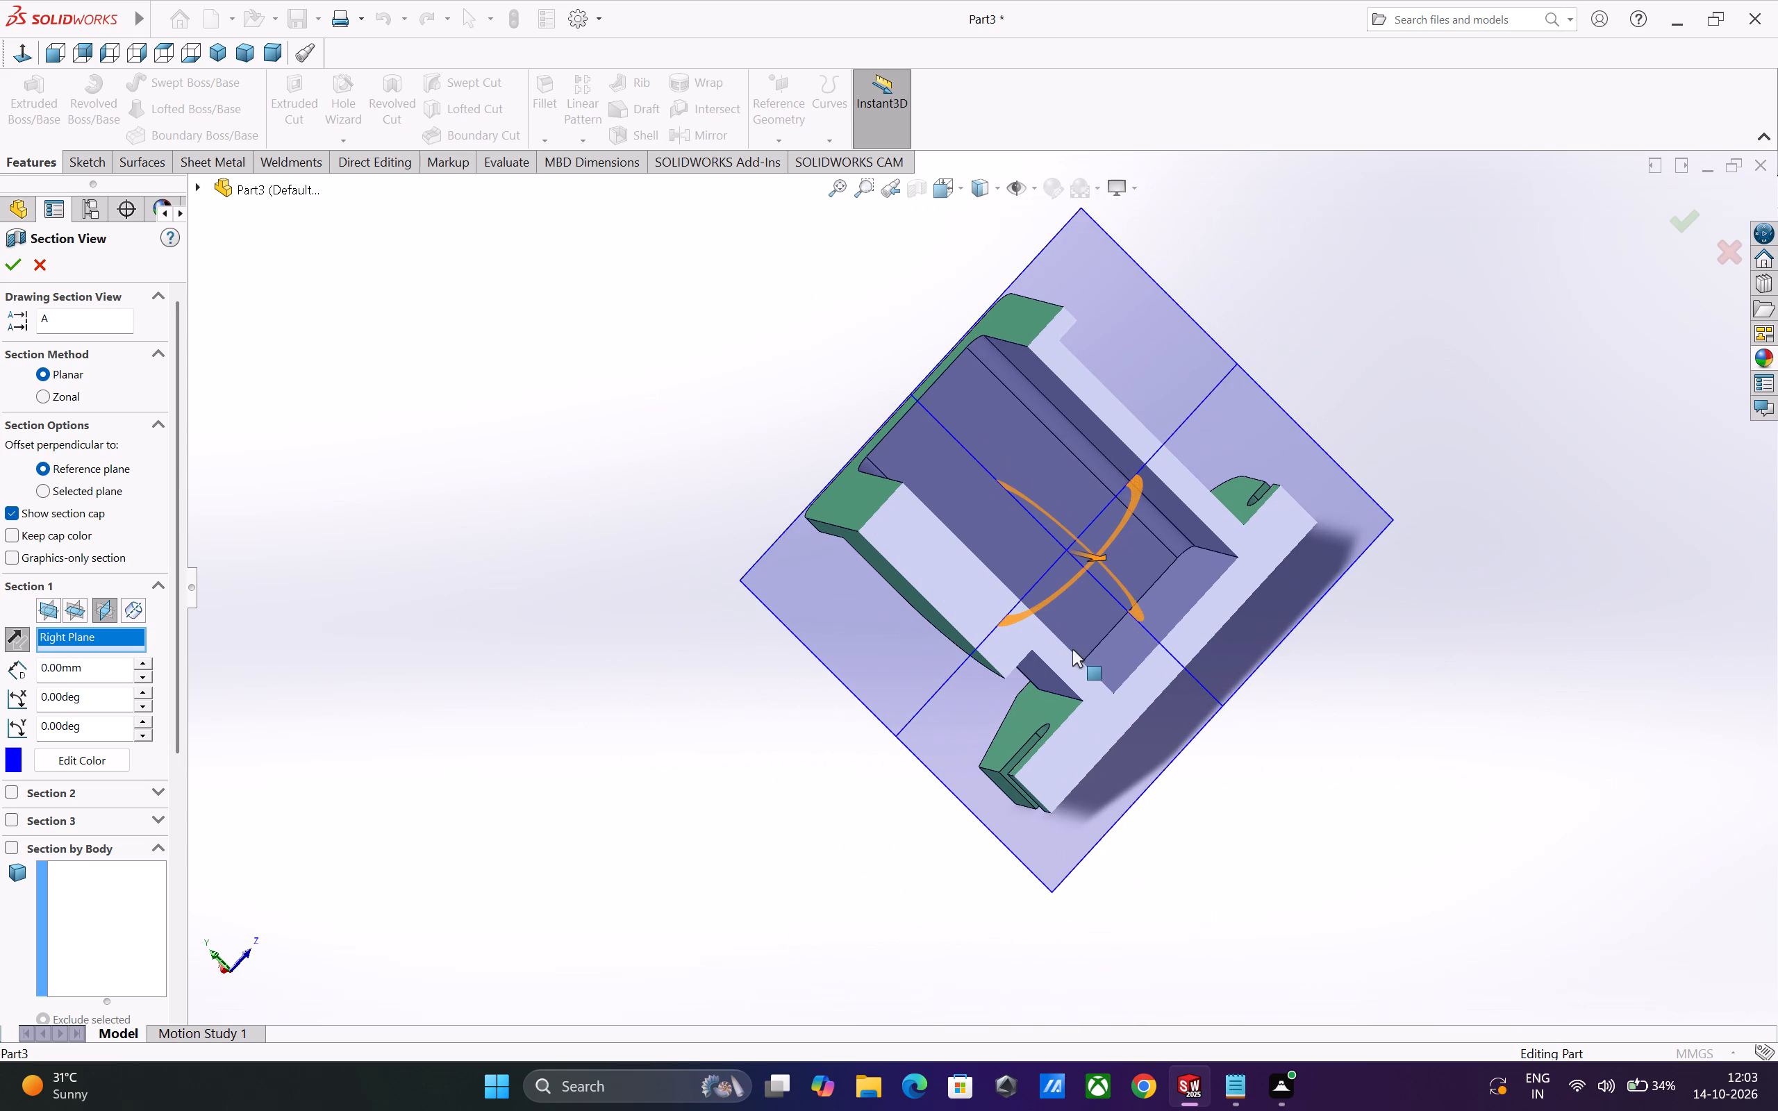
scroll(1006, 649, "down", 7)
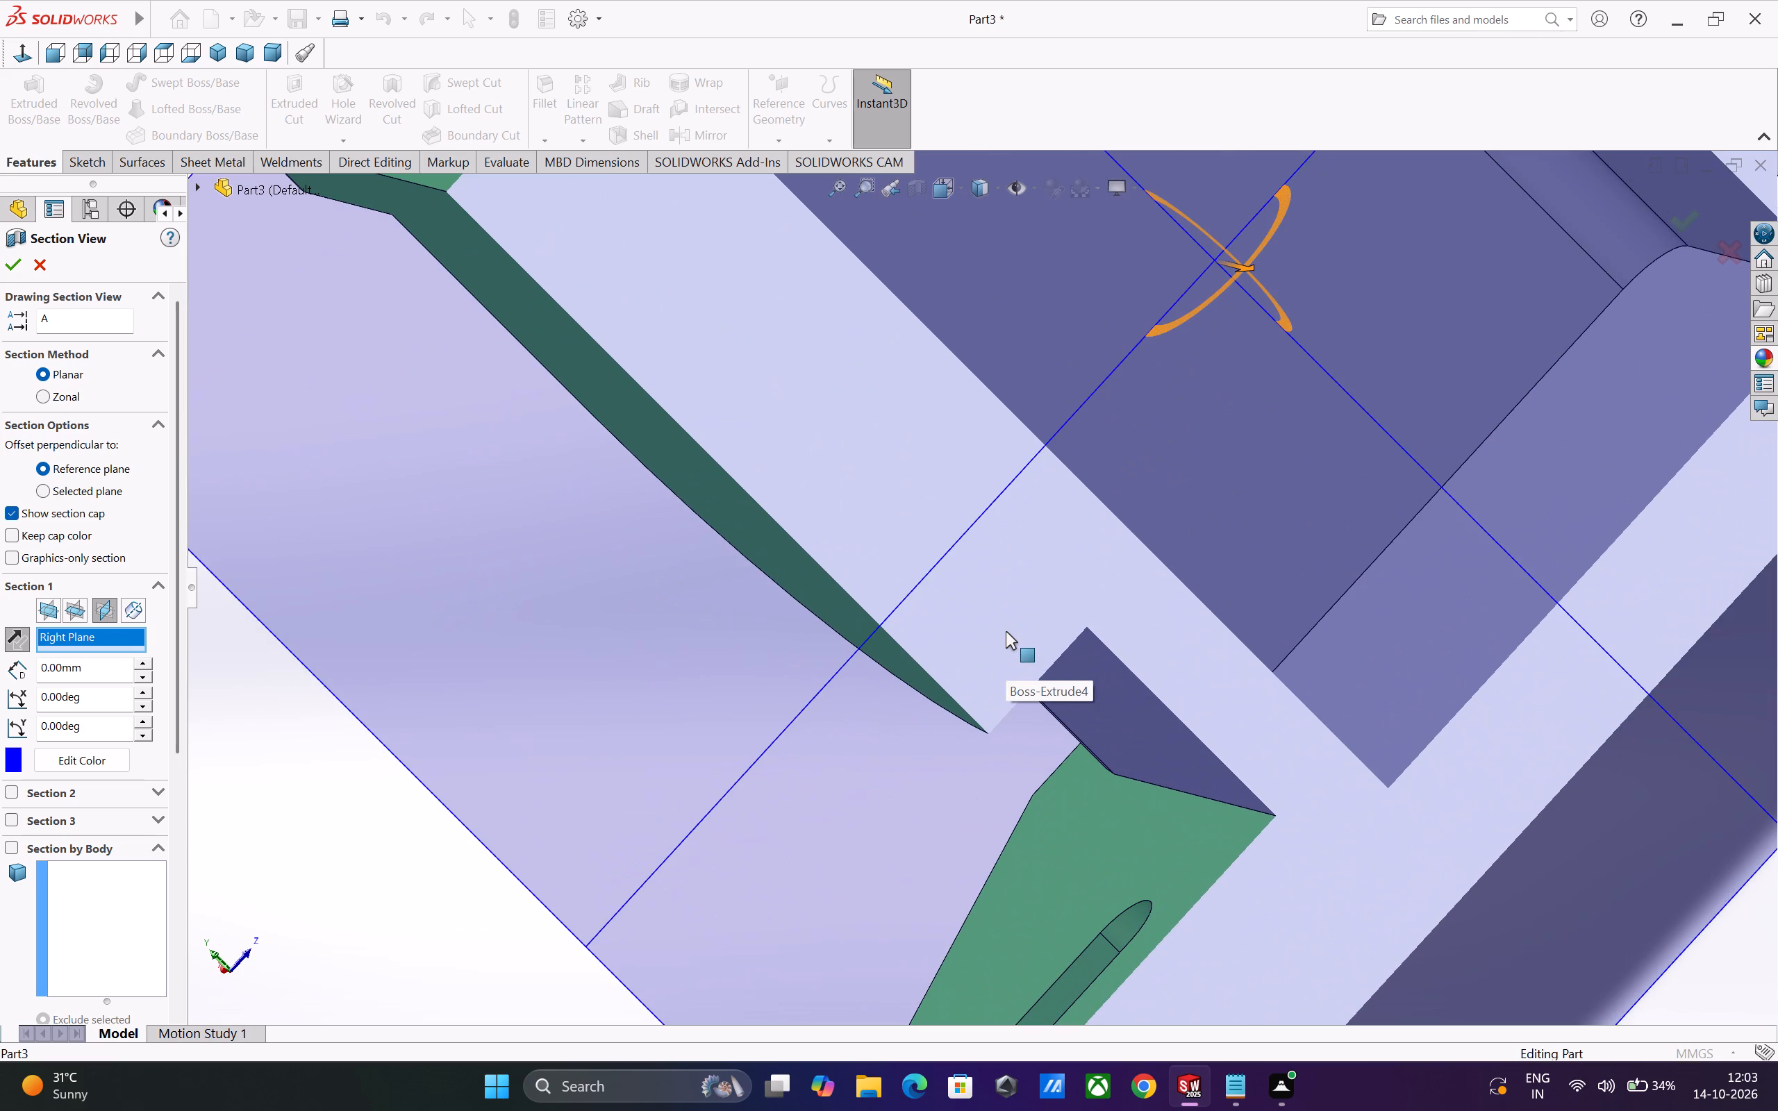
scroll(1004, 623, "down", 3)
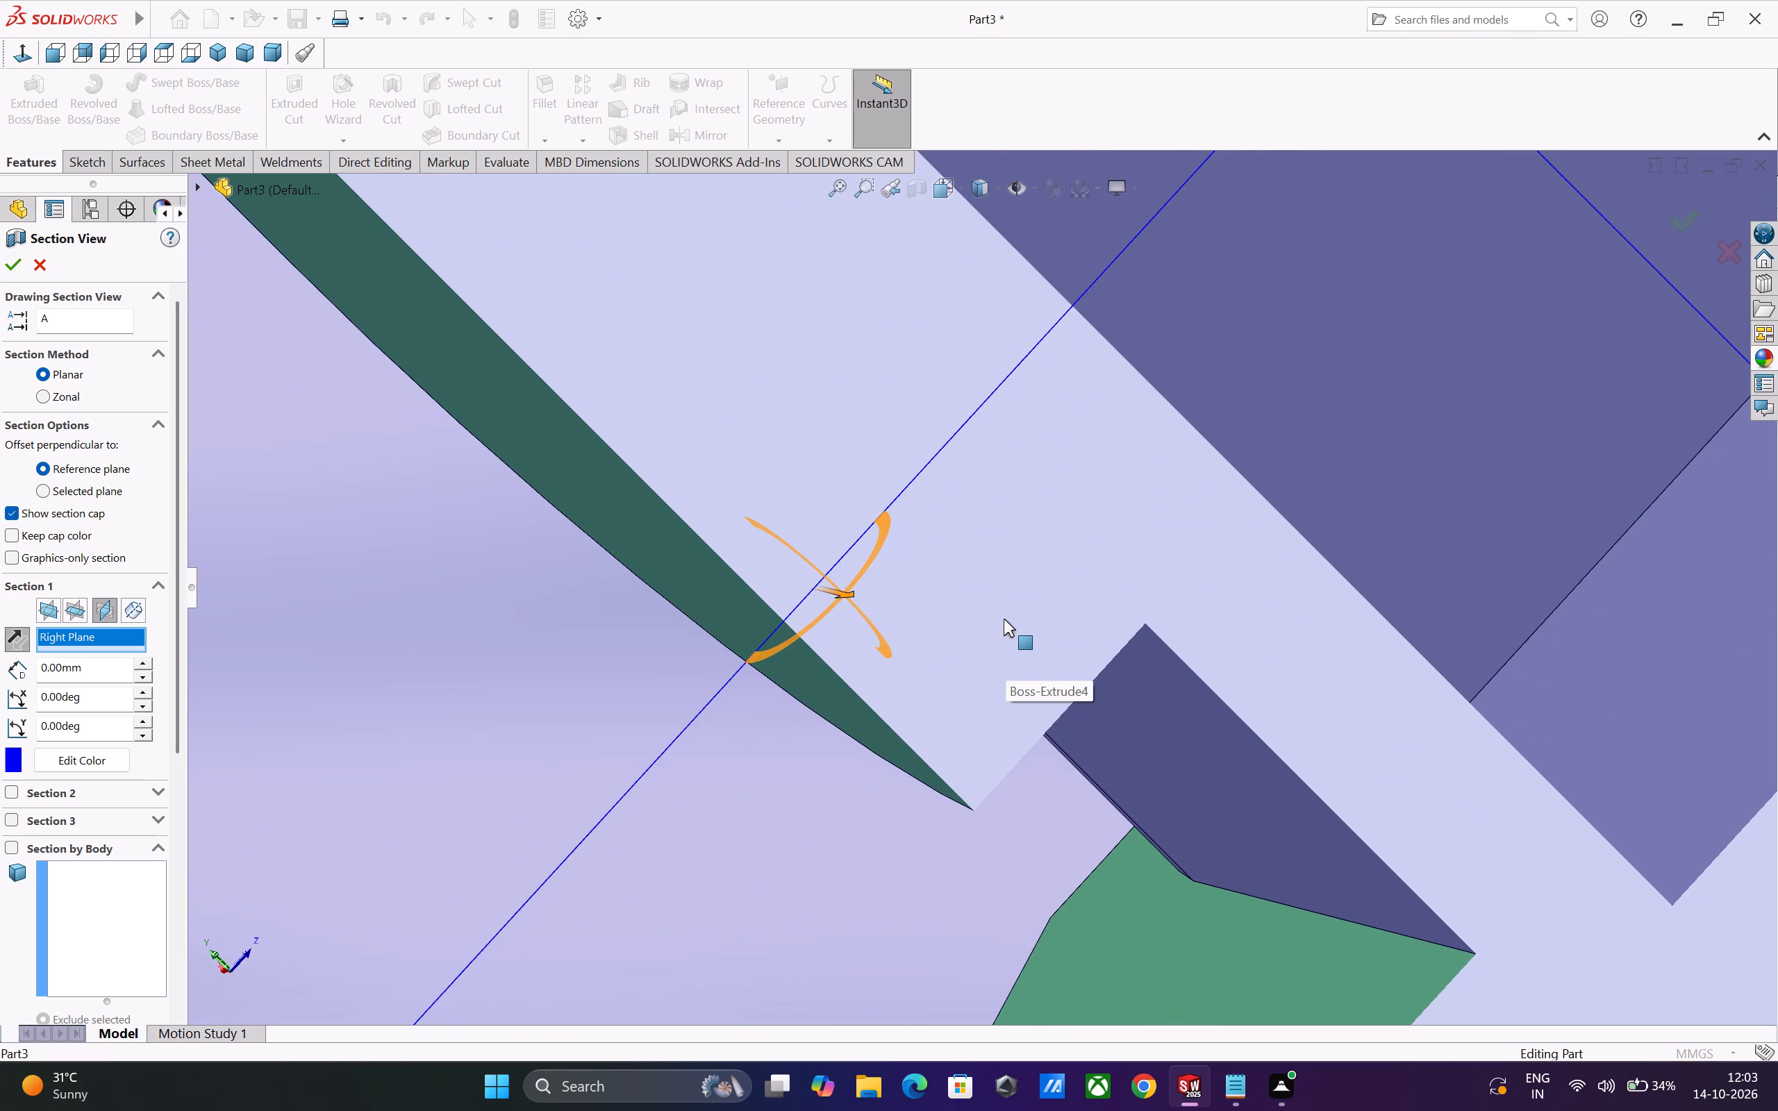
scroll(1004, 617, "down", 2)
scroll(1004, 617, "up", 6)
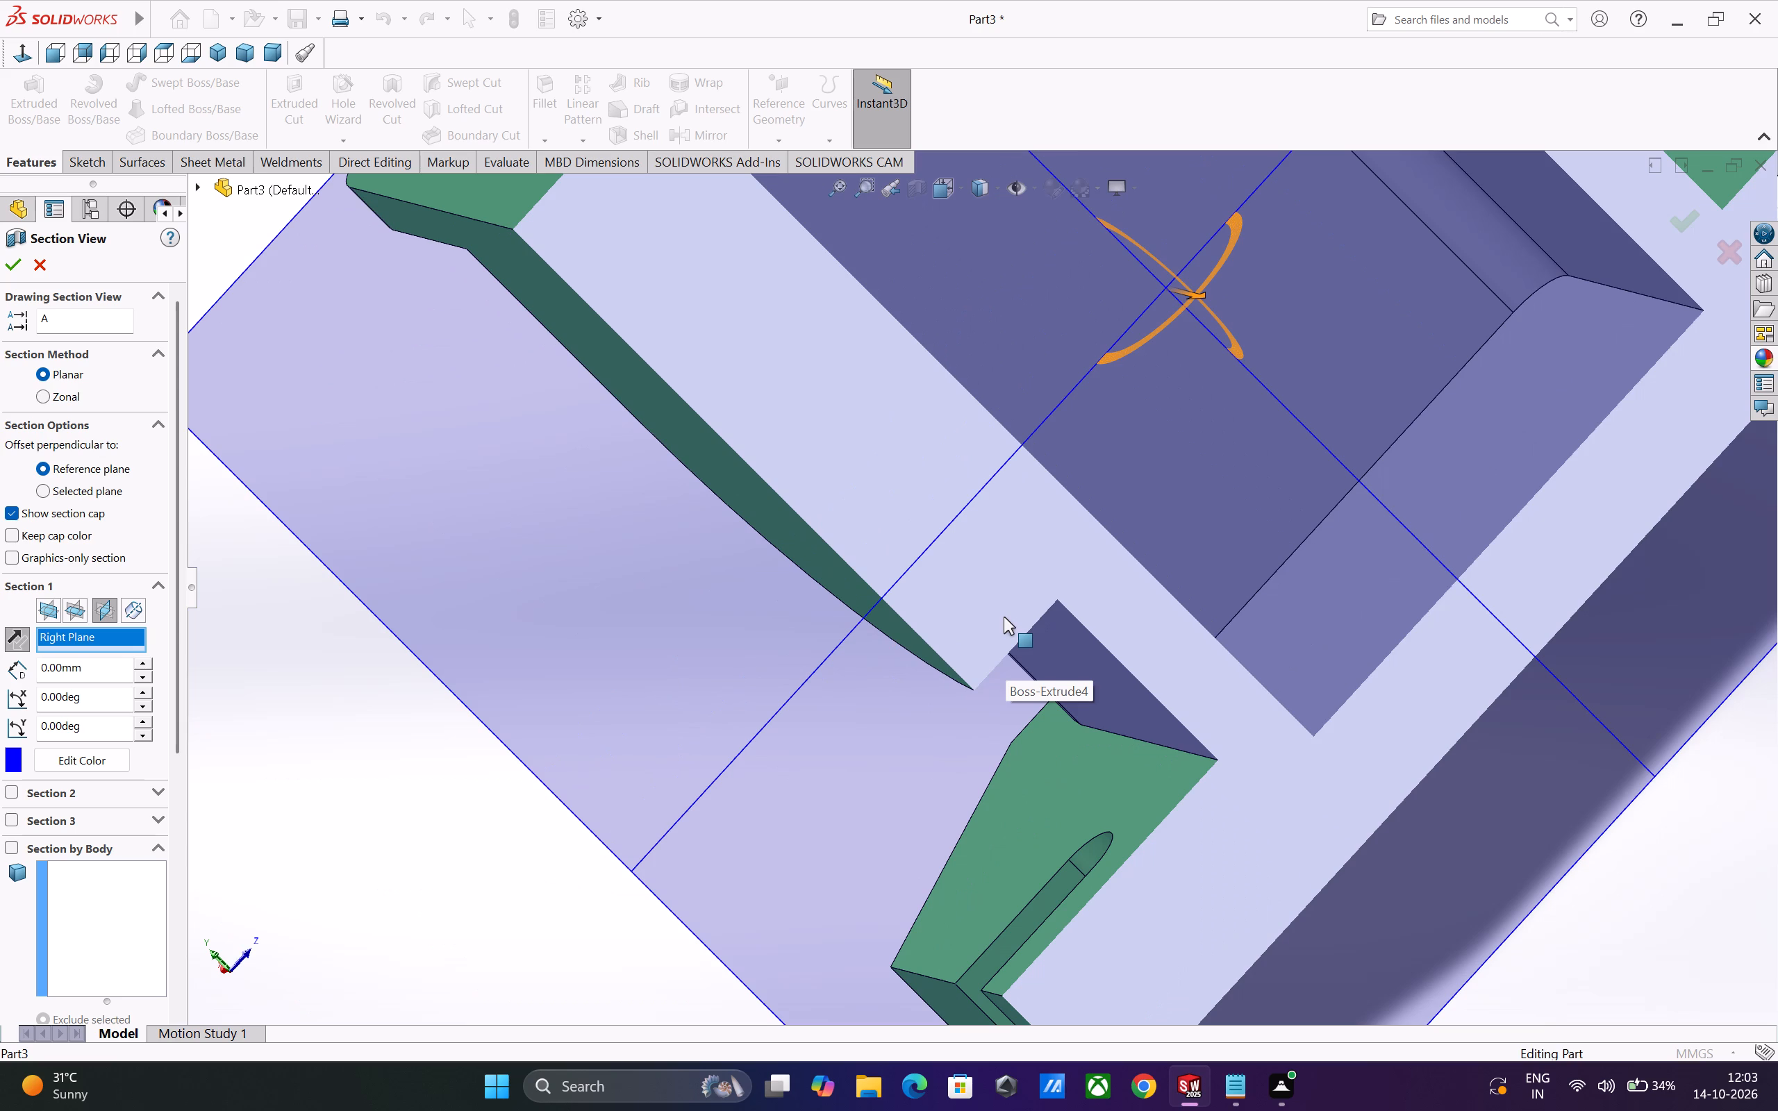
scroll(1008, 615, "up", 4)
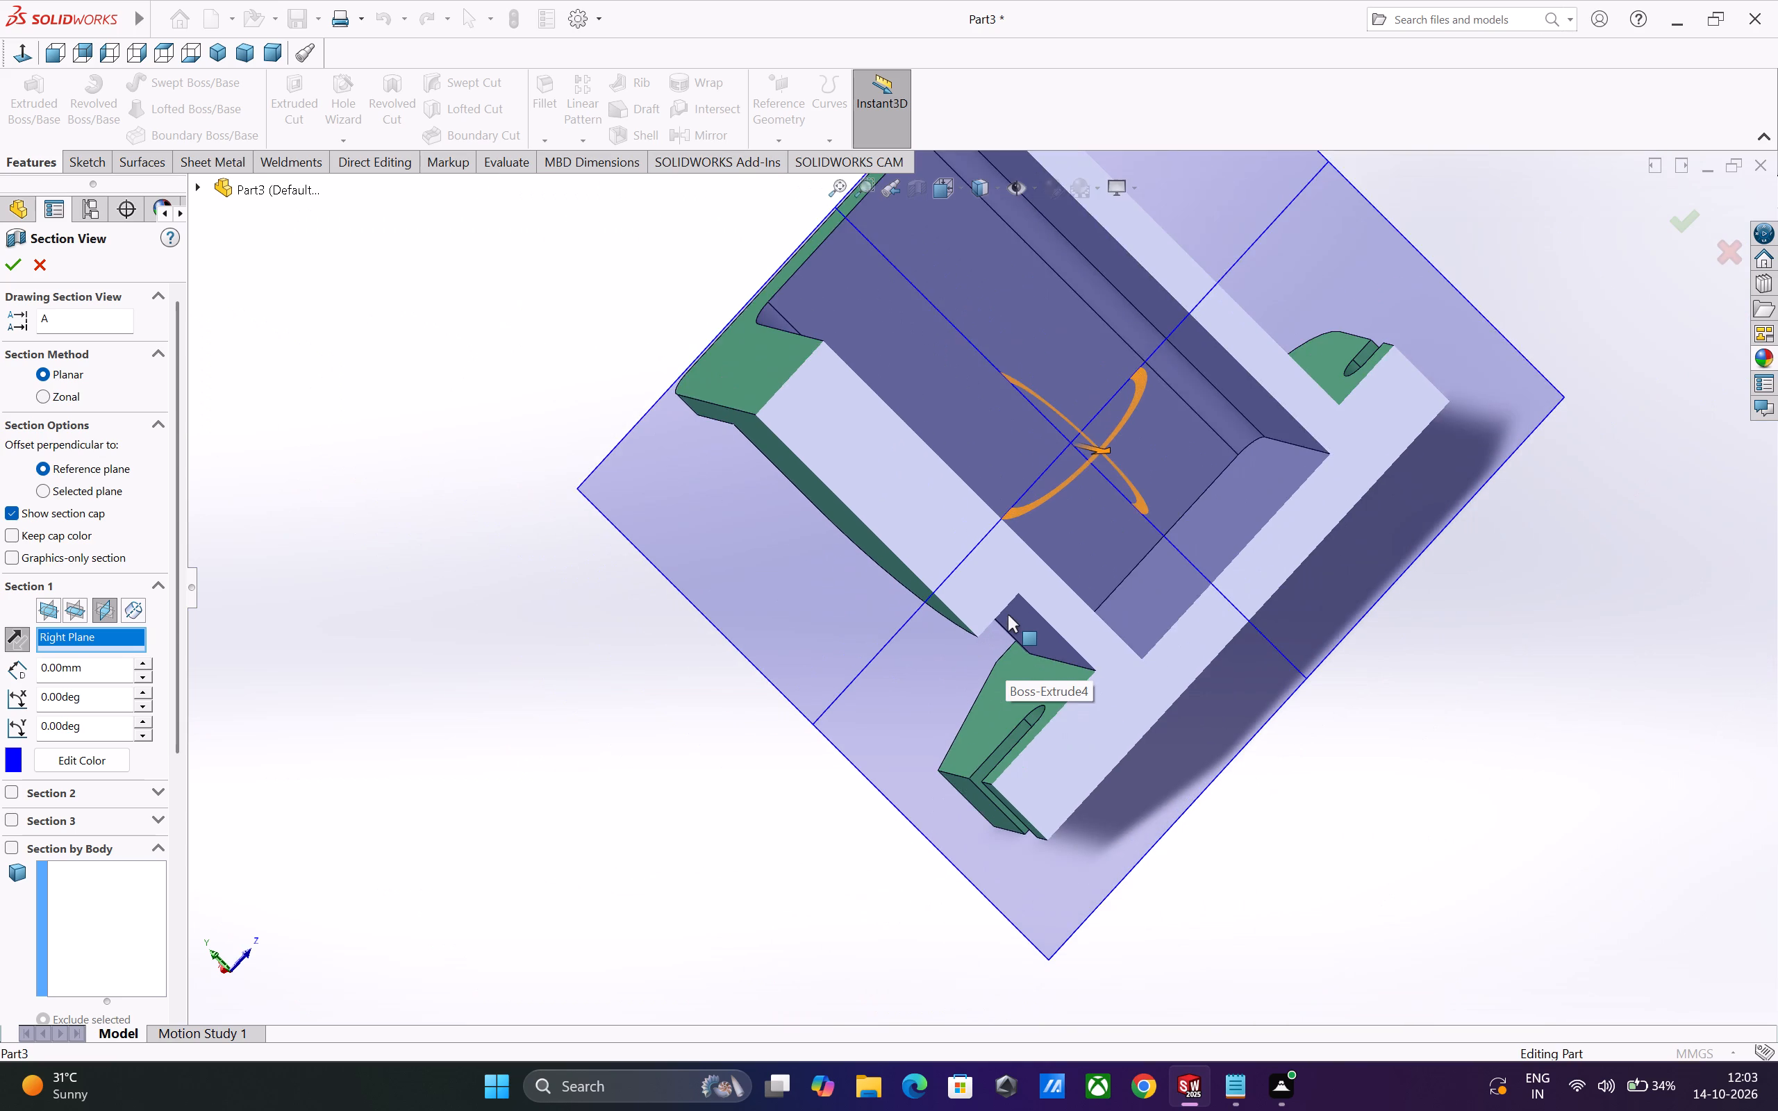
scroll(1008, 615, "up", 6)
scroll(972, 533, "down", 2)
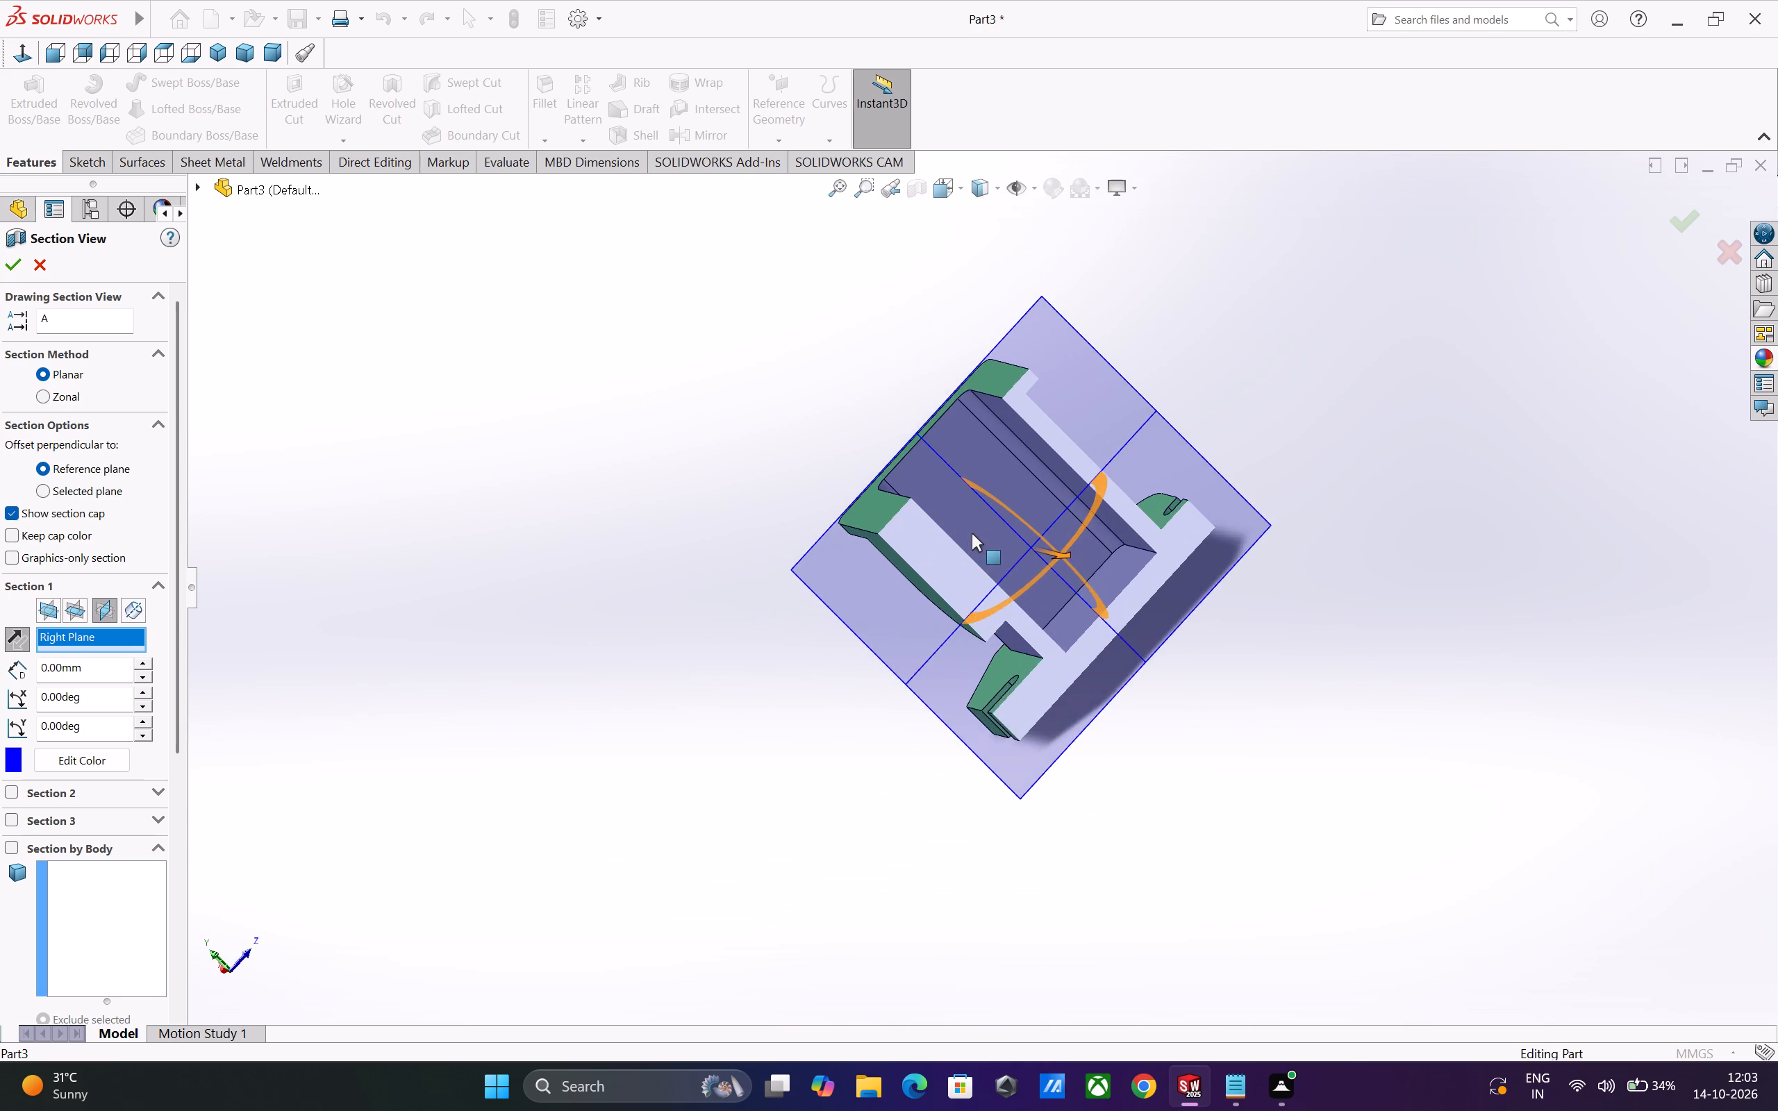
scroll(972, 533, "down", 3)
middle_click_drag(972, 533, 1094, 536)
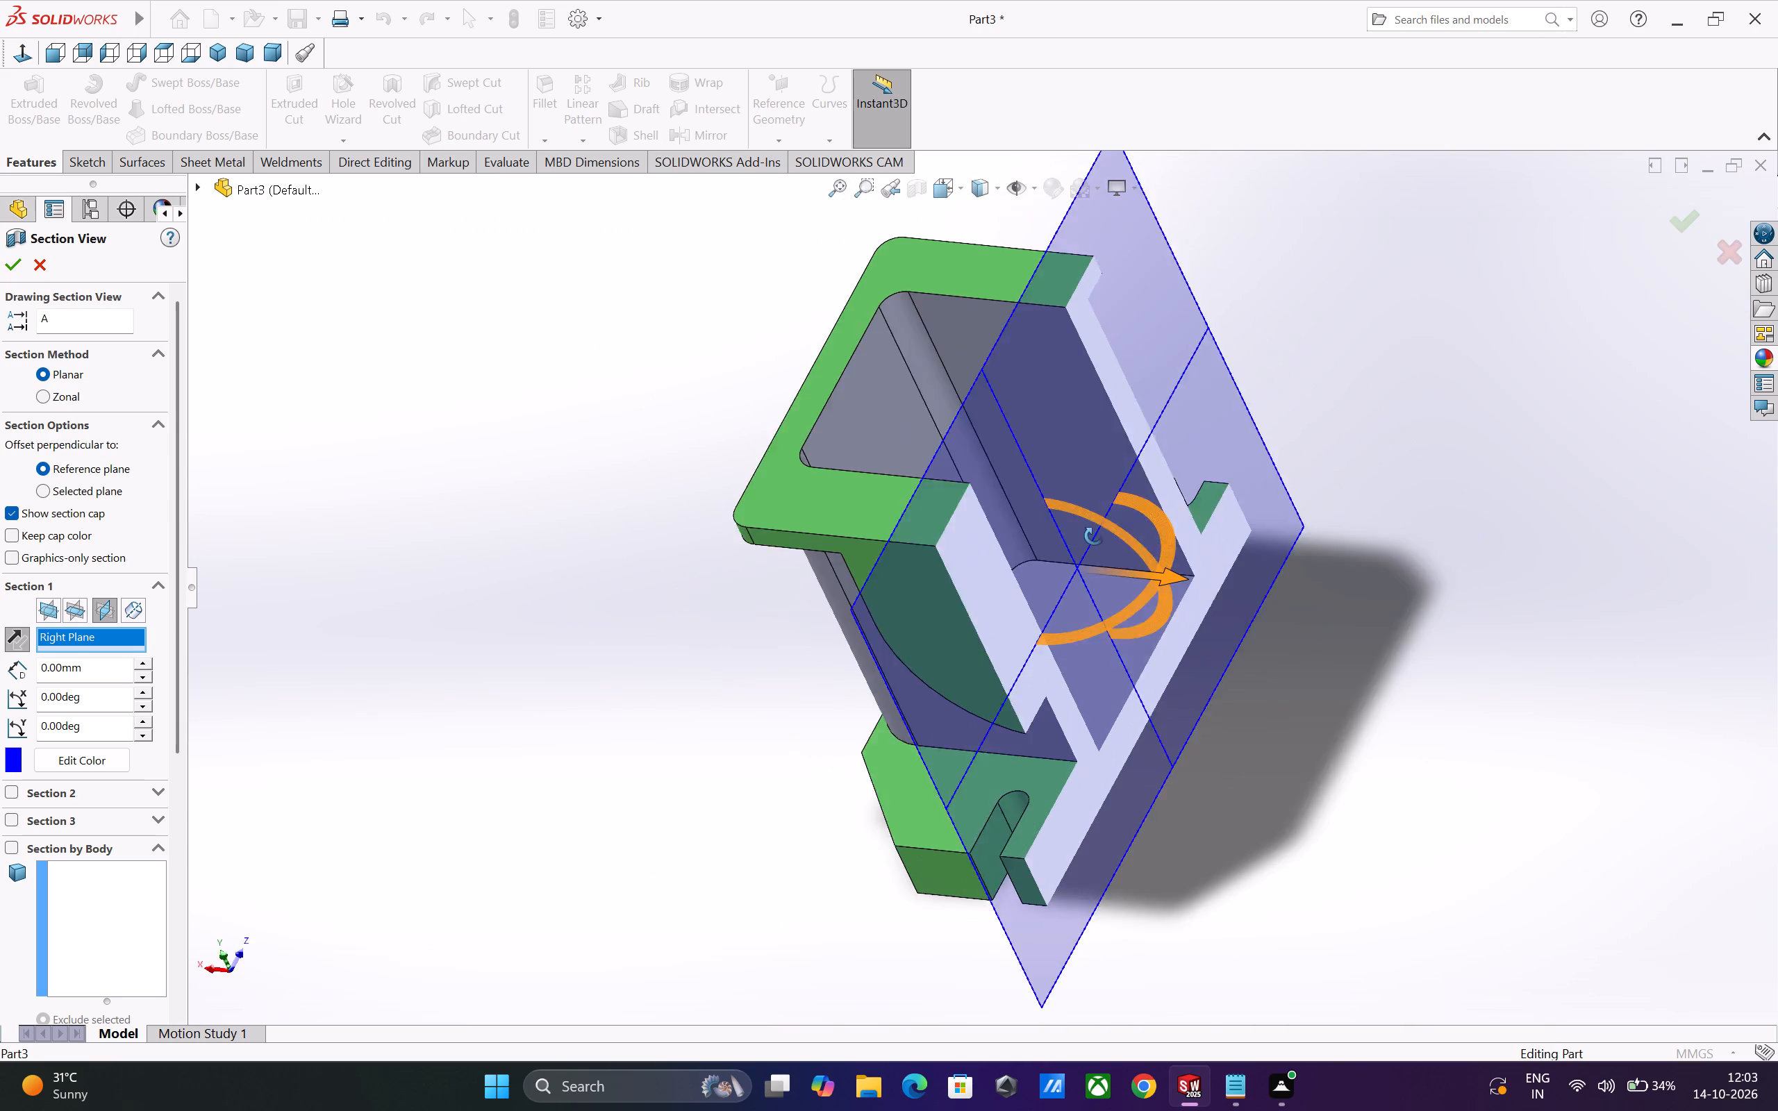
middle_click_drag(1094, 536, 1099, 536)
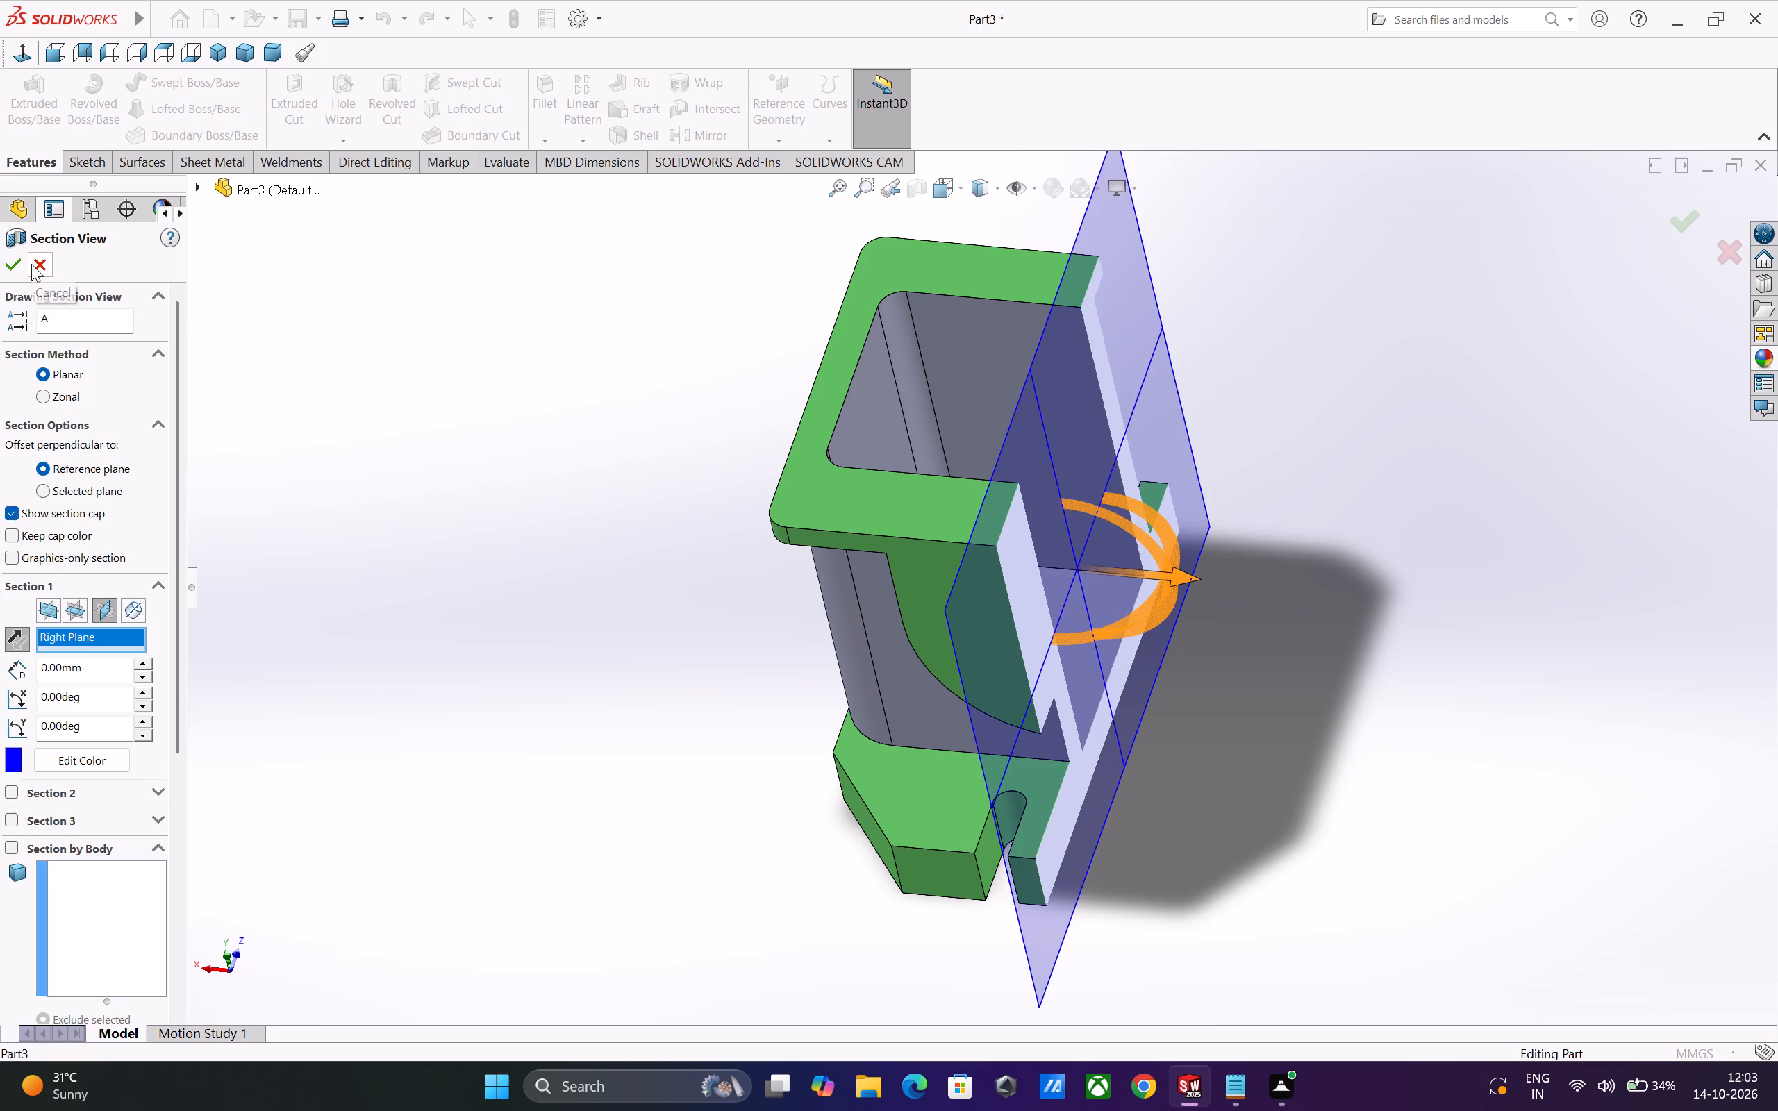
left_click(31, 264)
Create a reference plane offset 25 mm outward from the stepped frame's outer side face opposite the arc-ended boss.
middle_click_drag(790, 755, 827, 755)
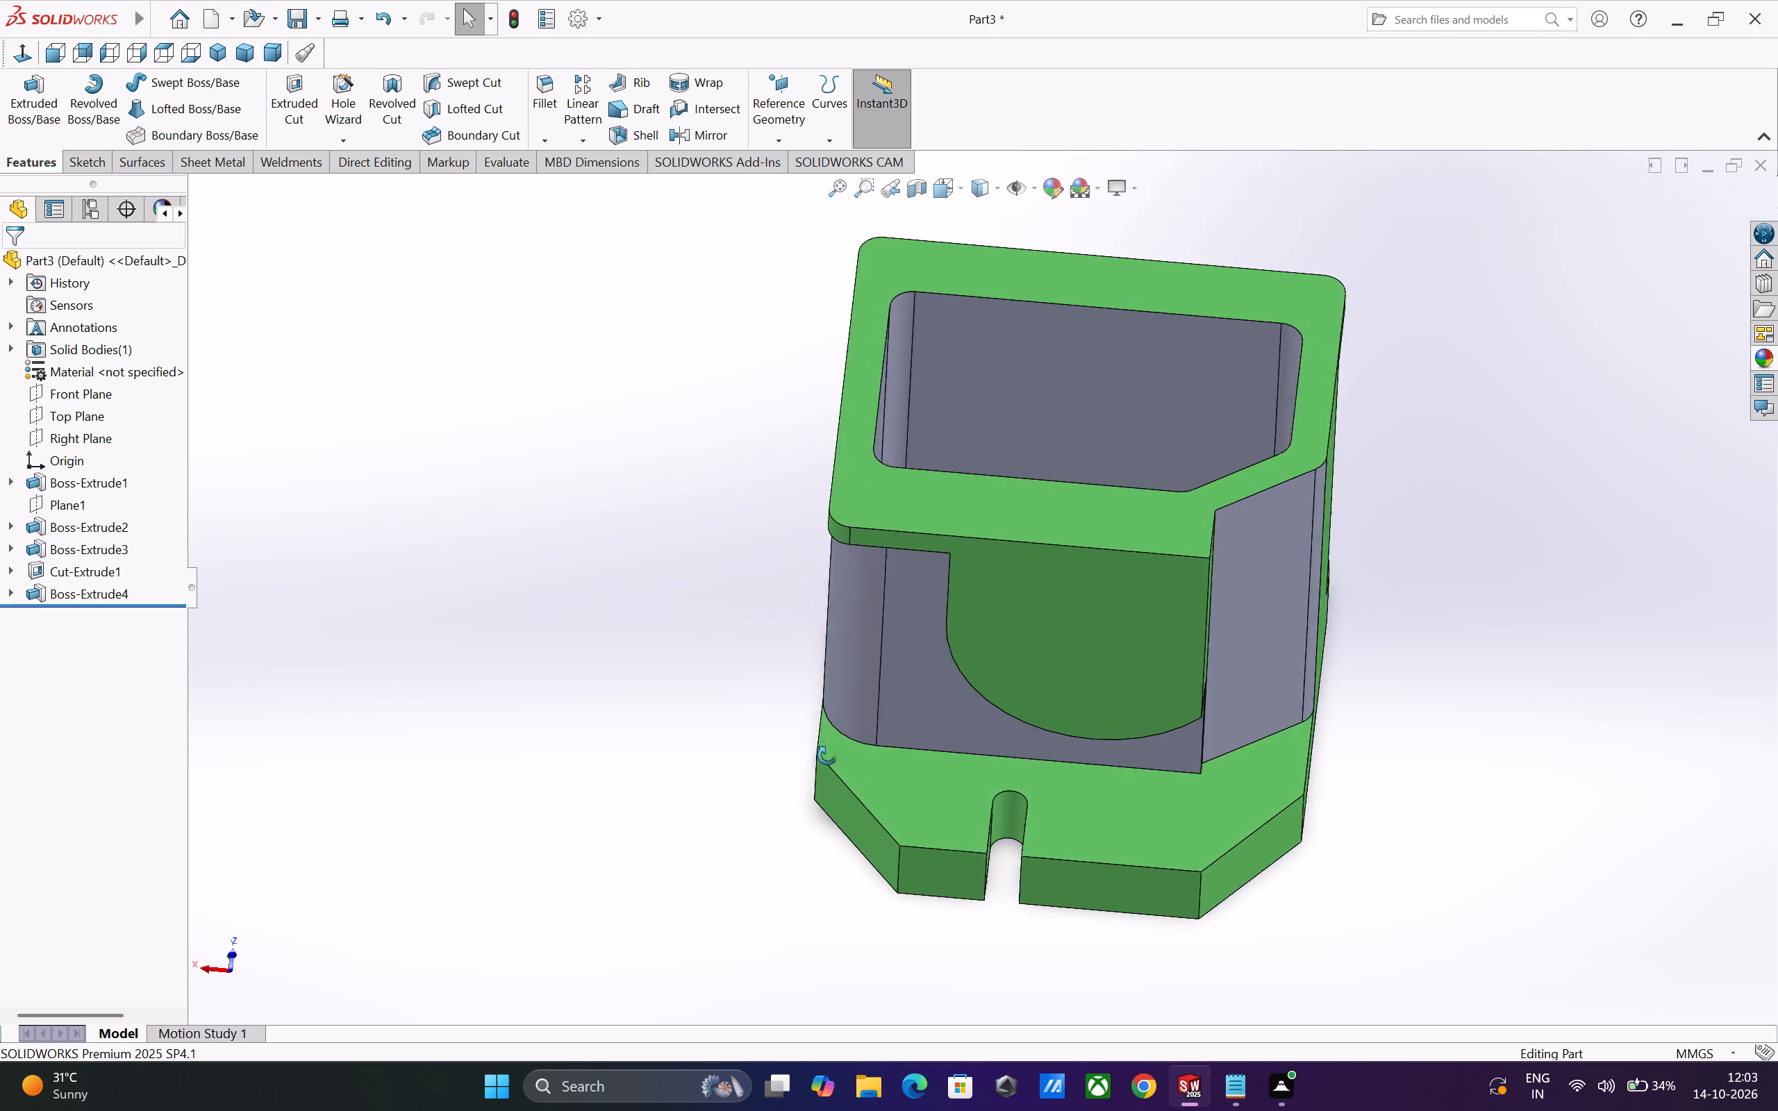
middle_click_drag(827, 755, 980, 782)
middle_click_drag(902, 819, 941, 803)
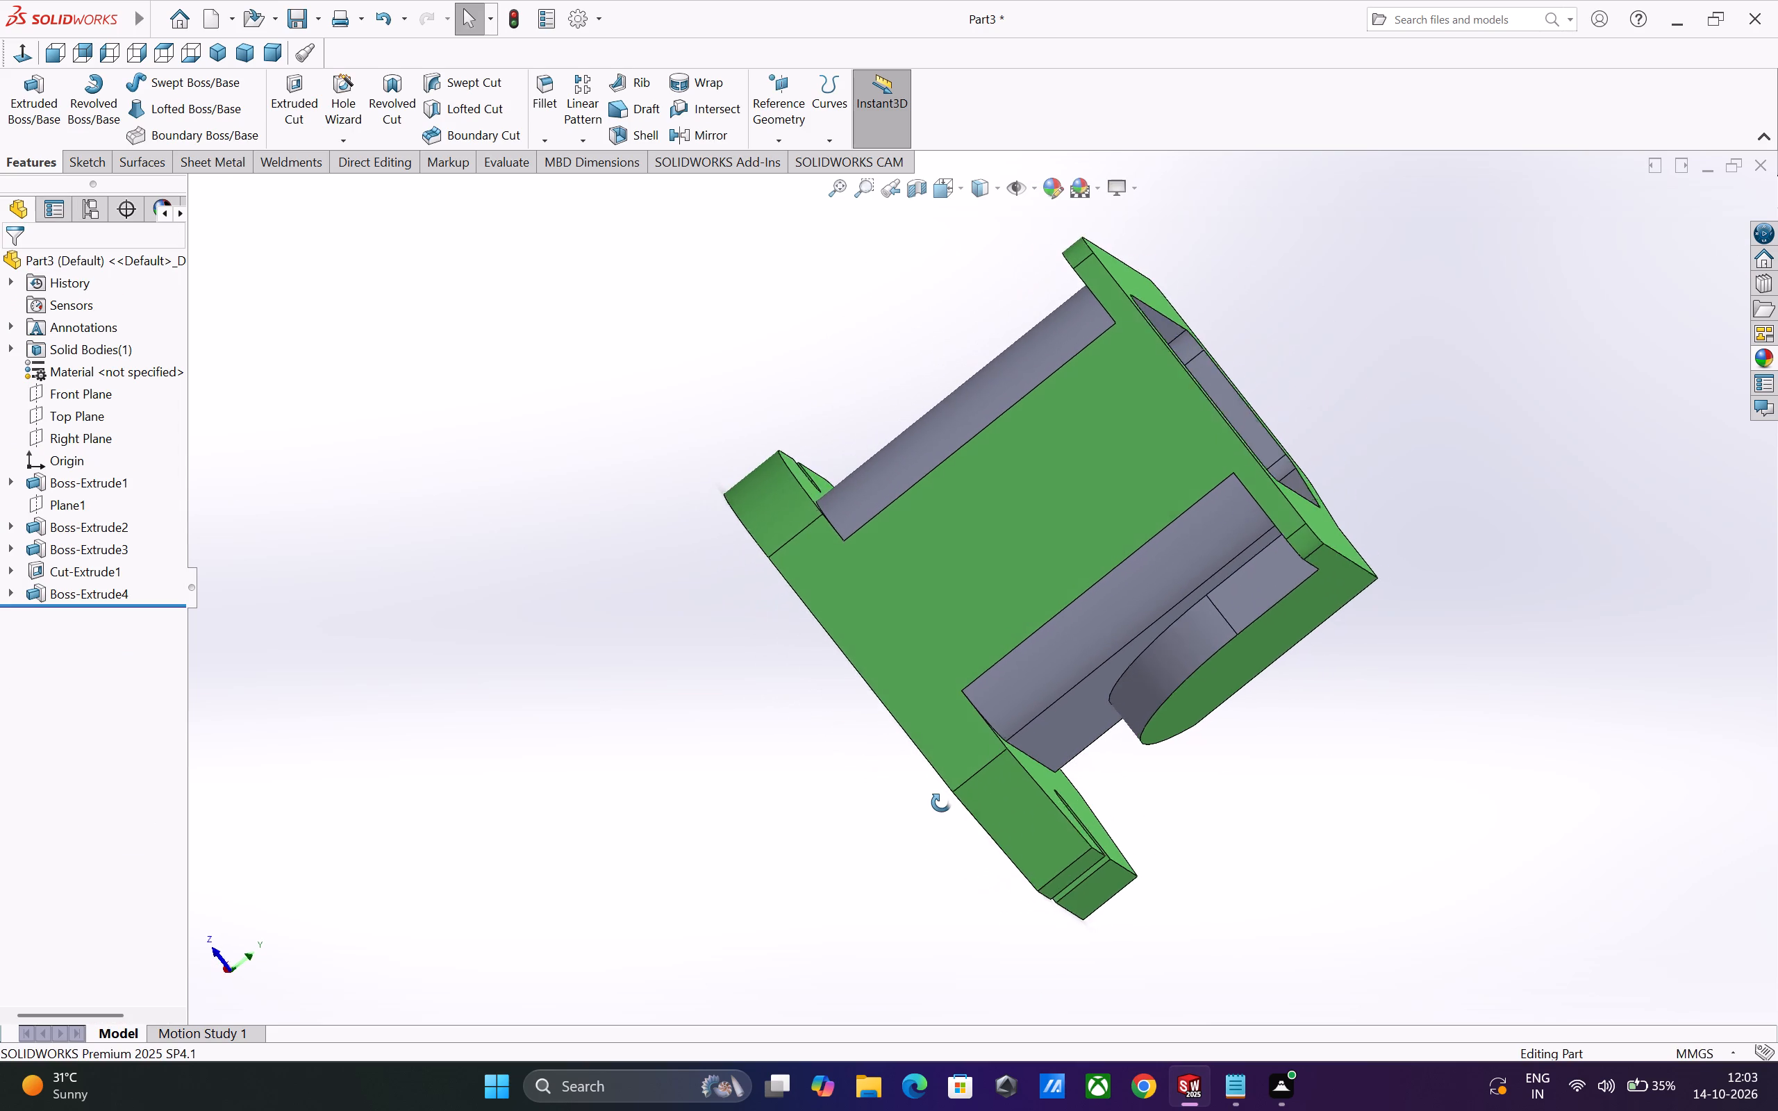
middle_click_drag(941, 803, 913, 907)
middle_click_drag(907, 921, 911, 921)
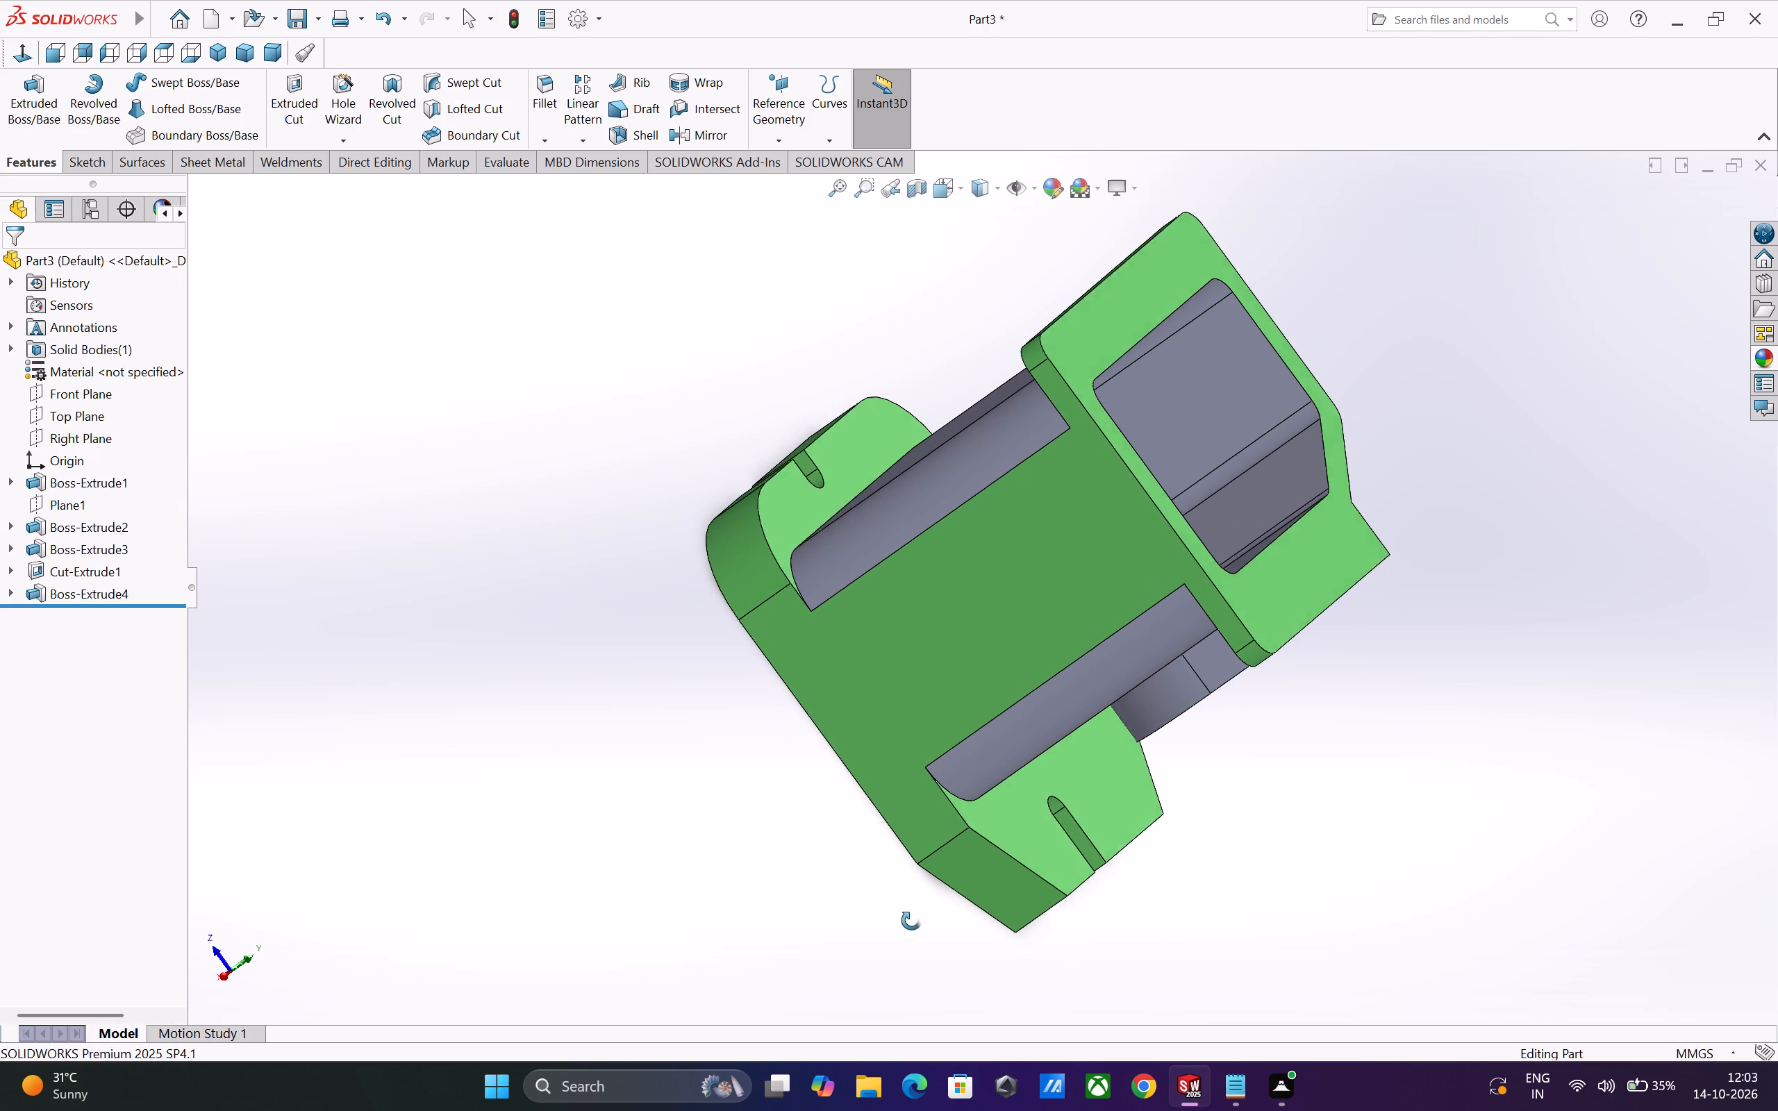
middle_click_drag(911, 921, 940, 926)
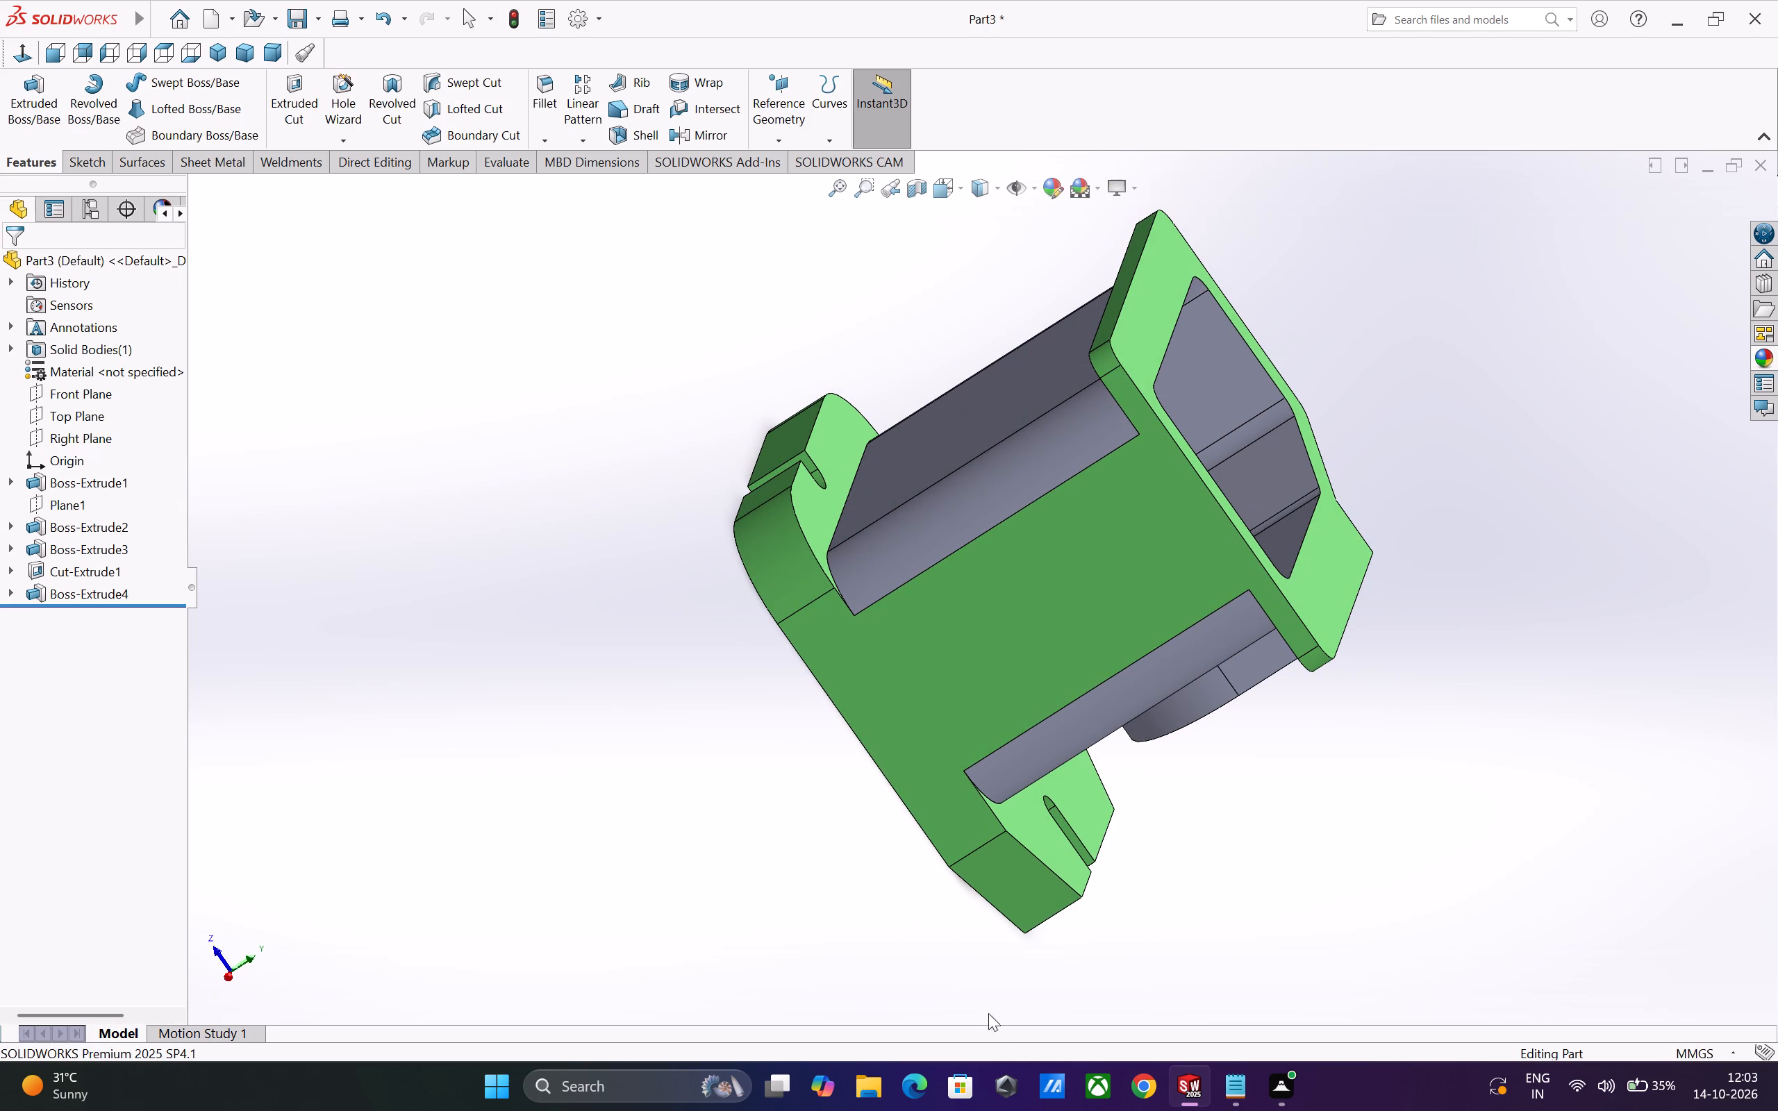
left_click(767, 141)
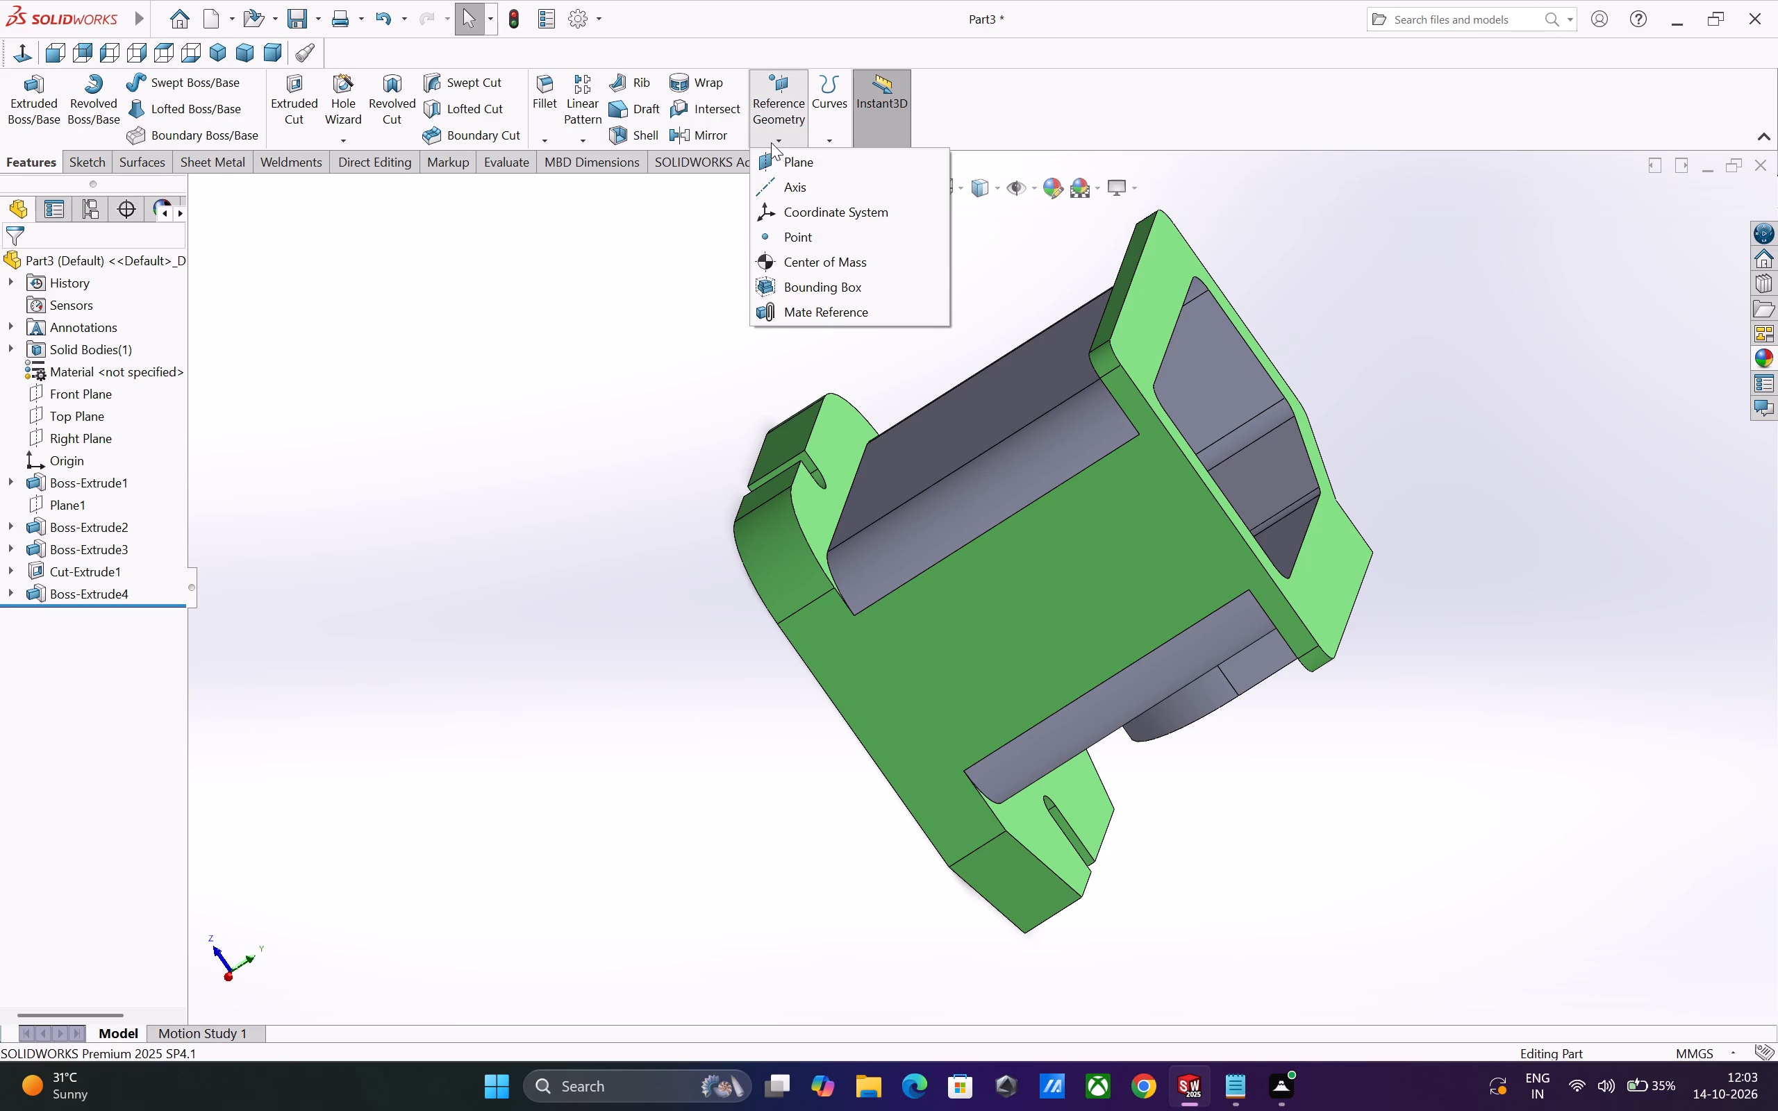
left_click(783, 155)
scroll(937, 615, "up", 3)
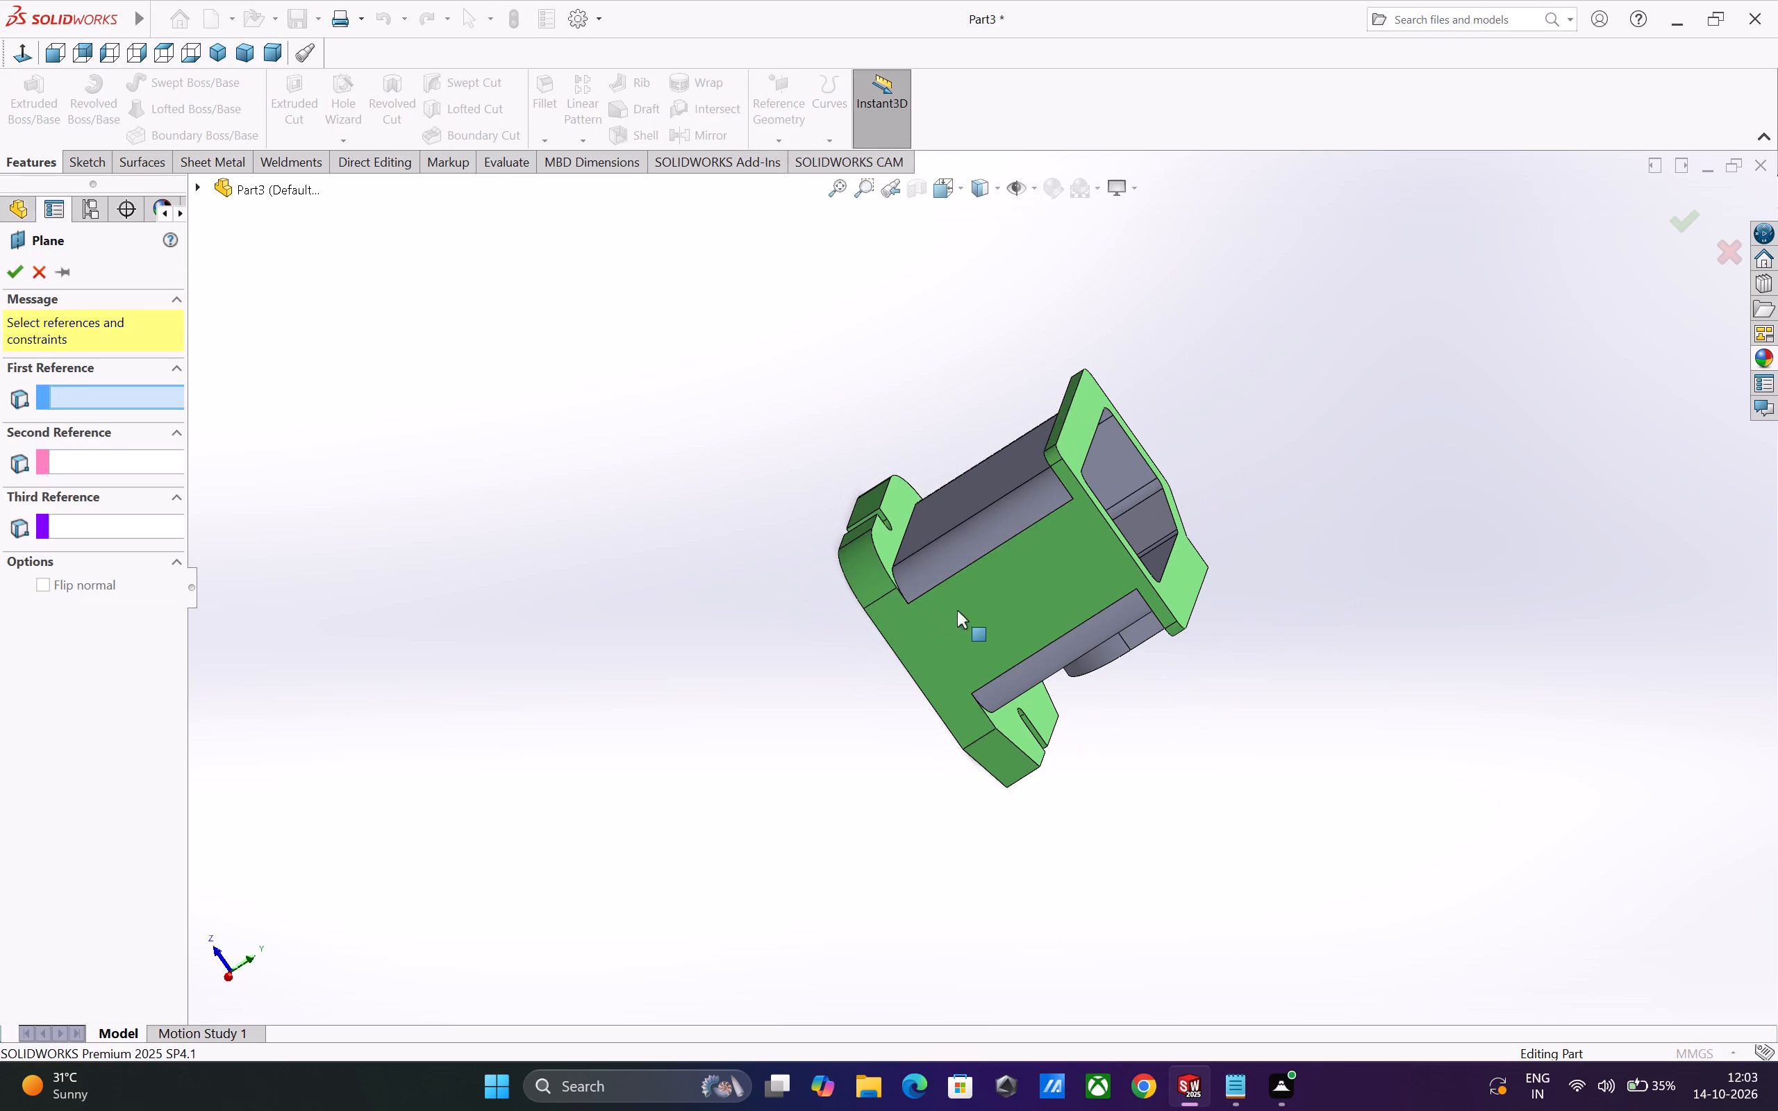
scroll(1057, 474, "down", 2)
left_click(1052, 419)
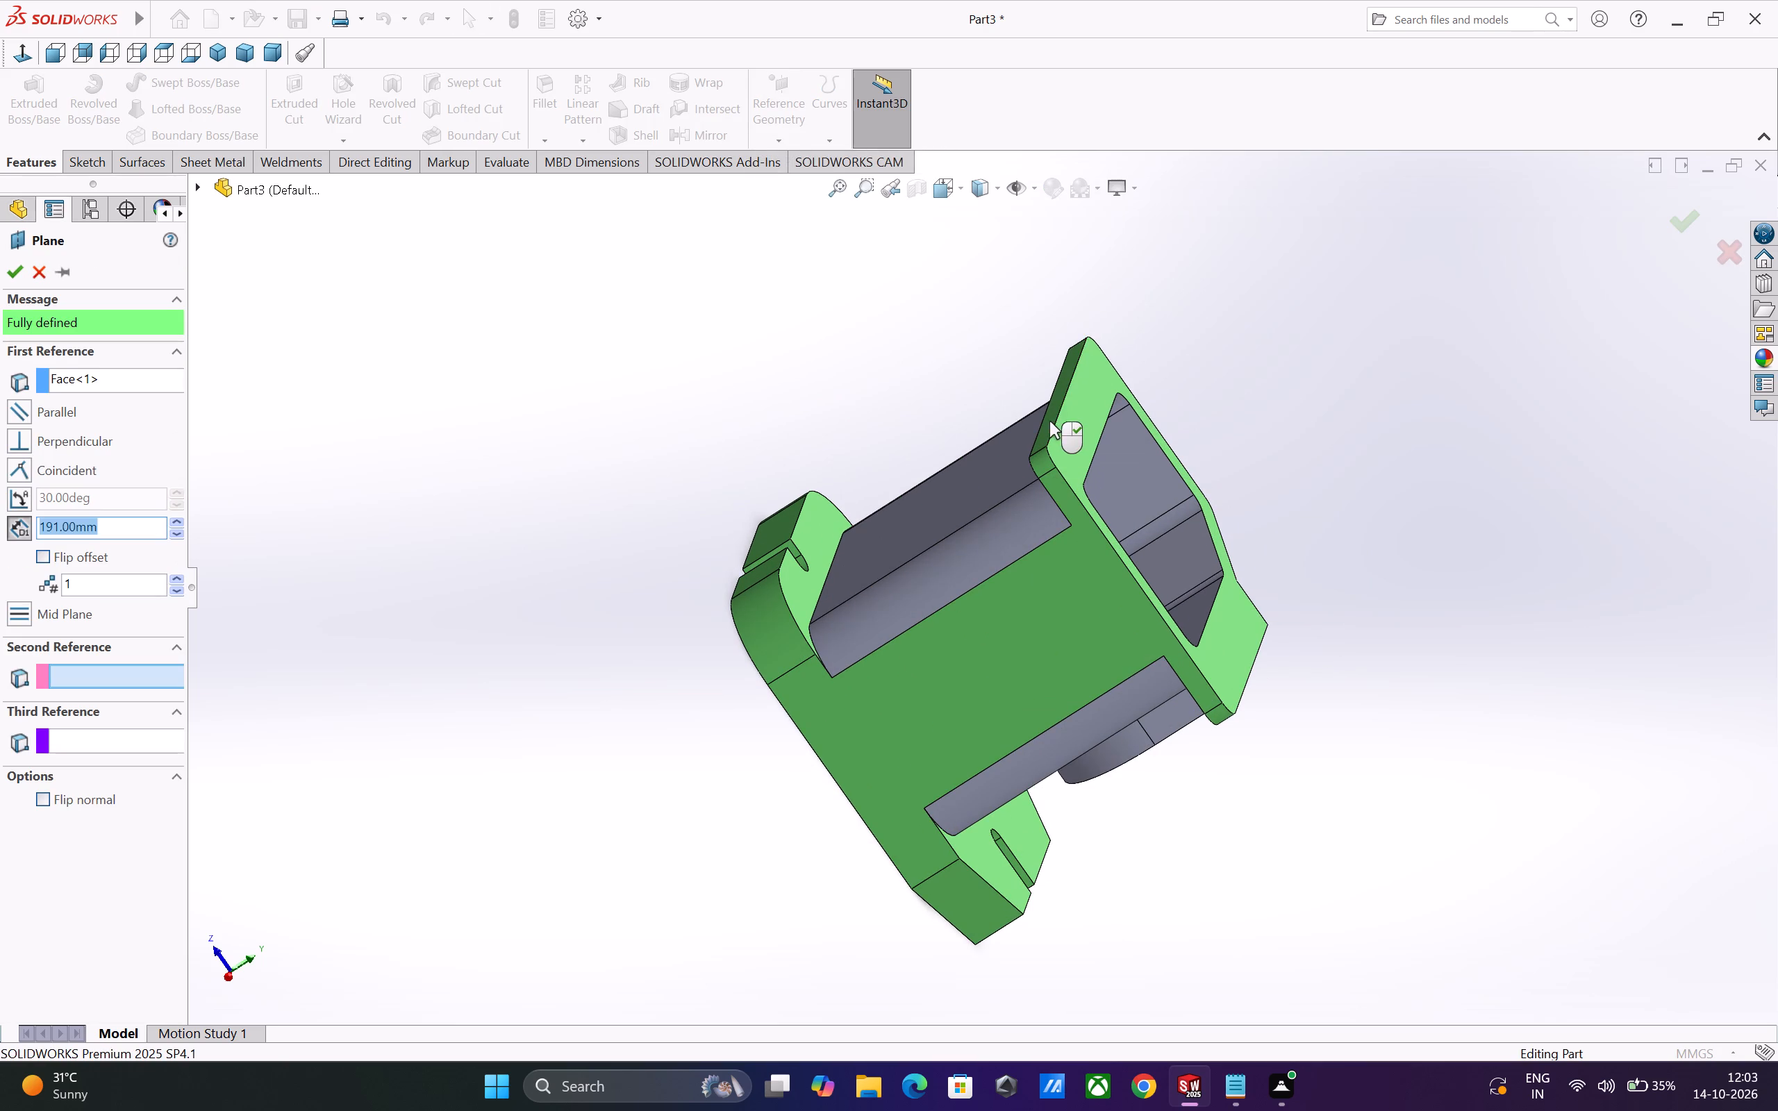
scroll(715, 607, "up", 4)
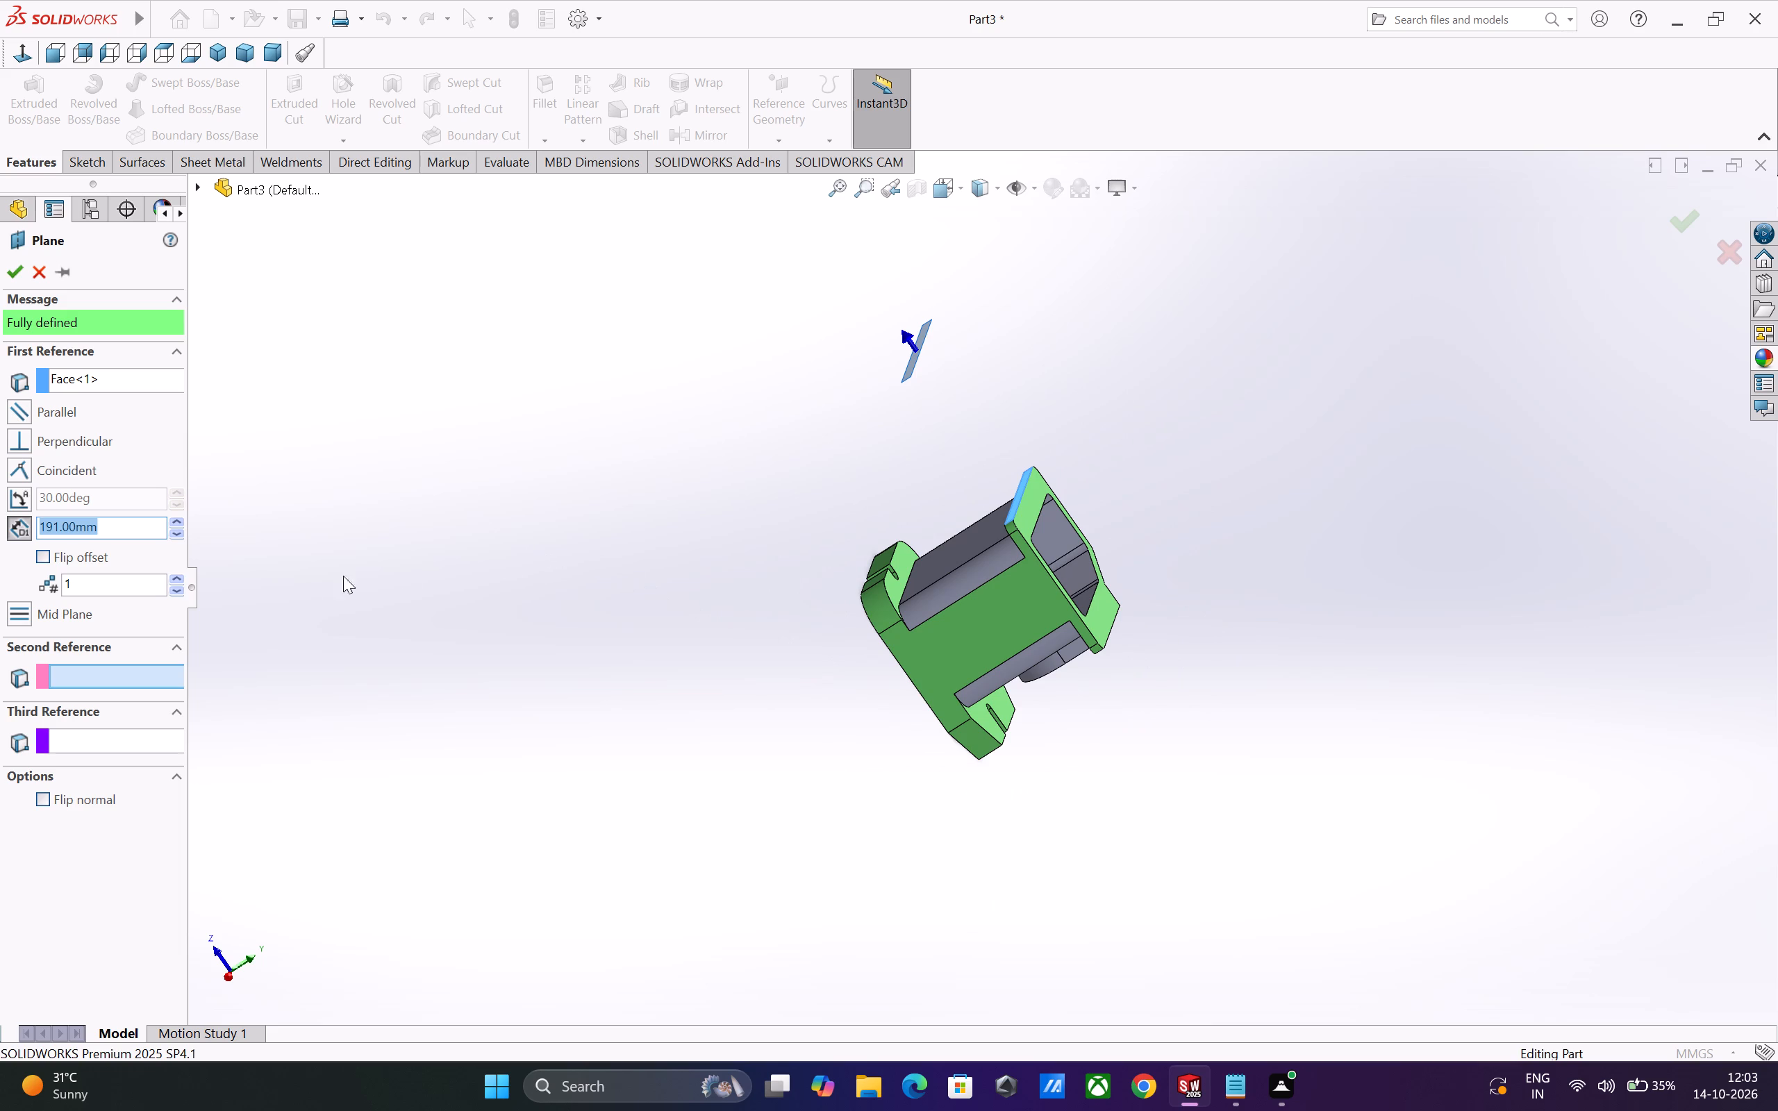
double_click(133, 533)
type("25")
key("Return")
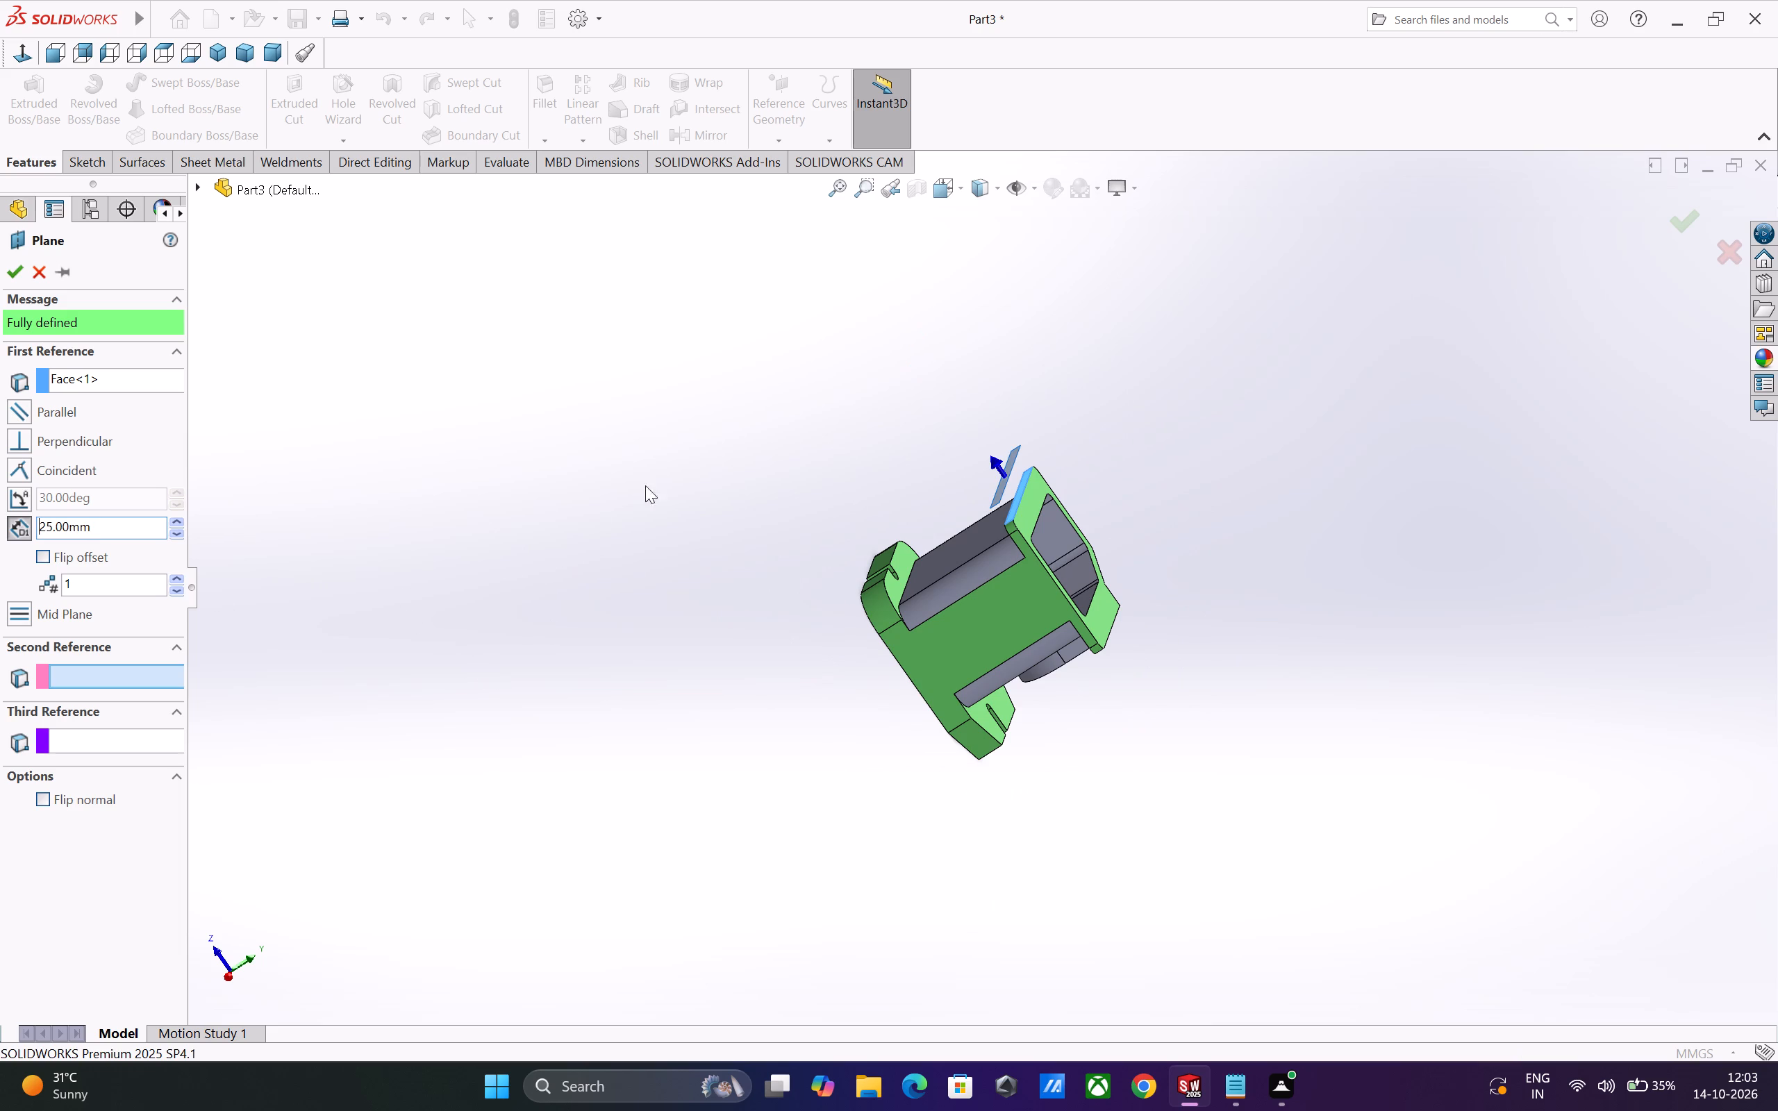
scroll(892, 490, "down", 3)
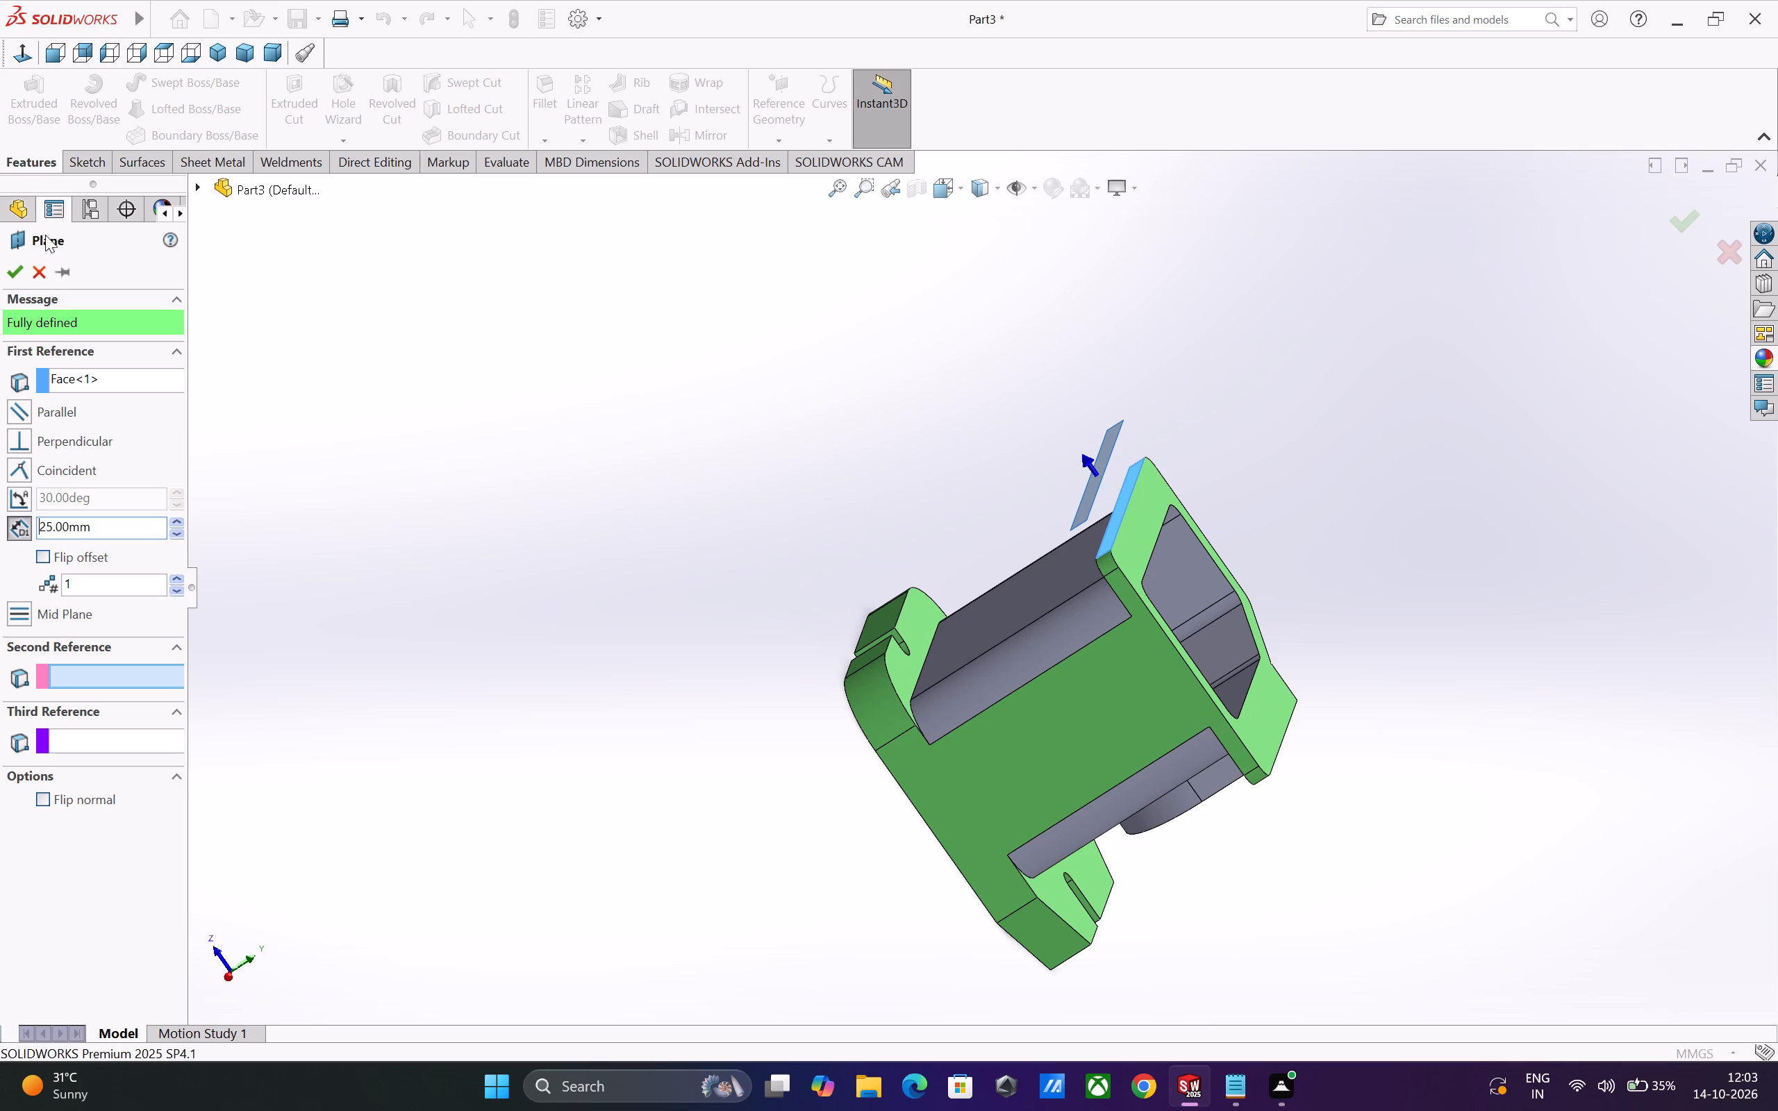
left_click(12, 271)
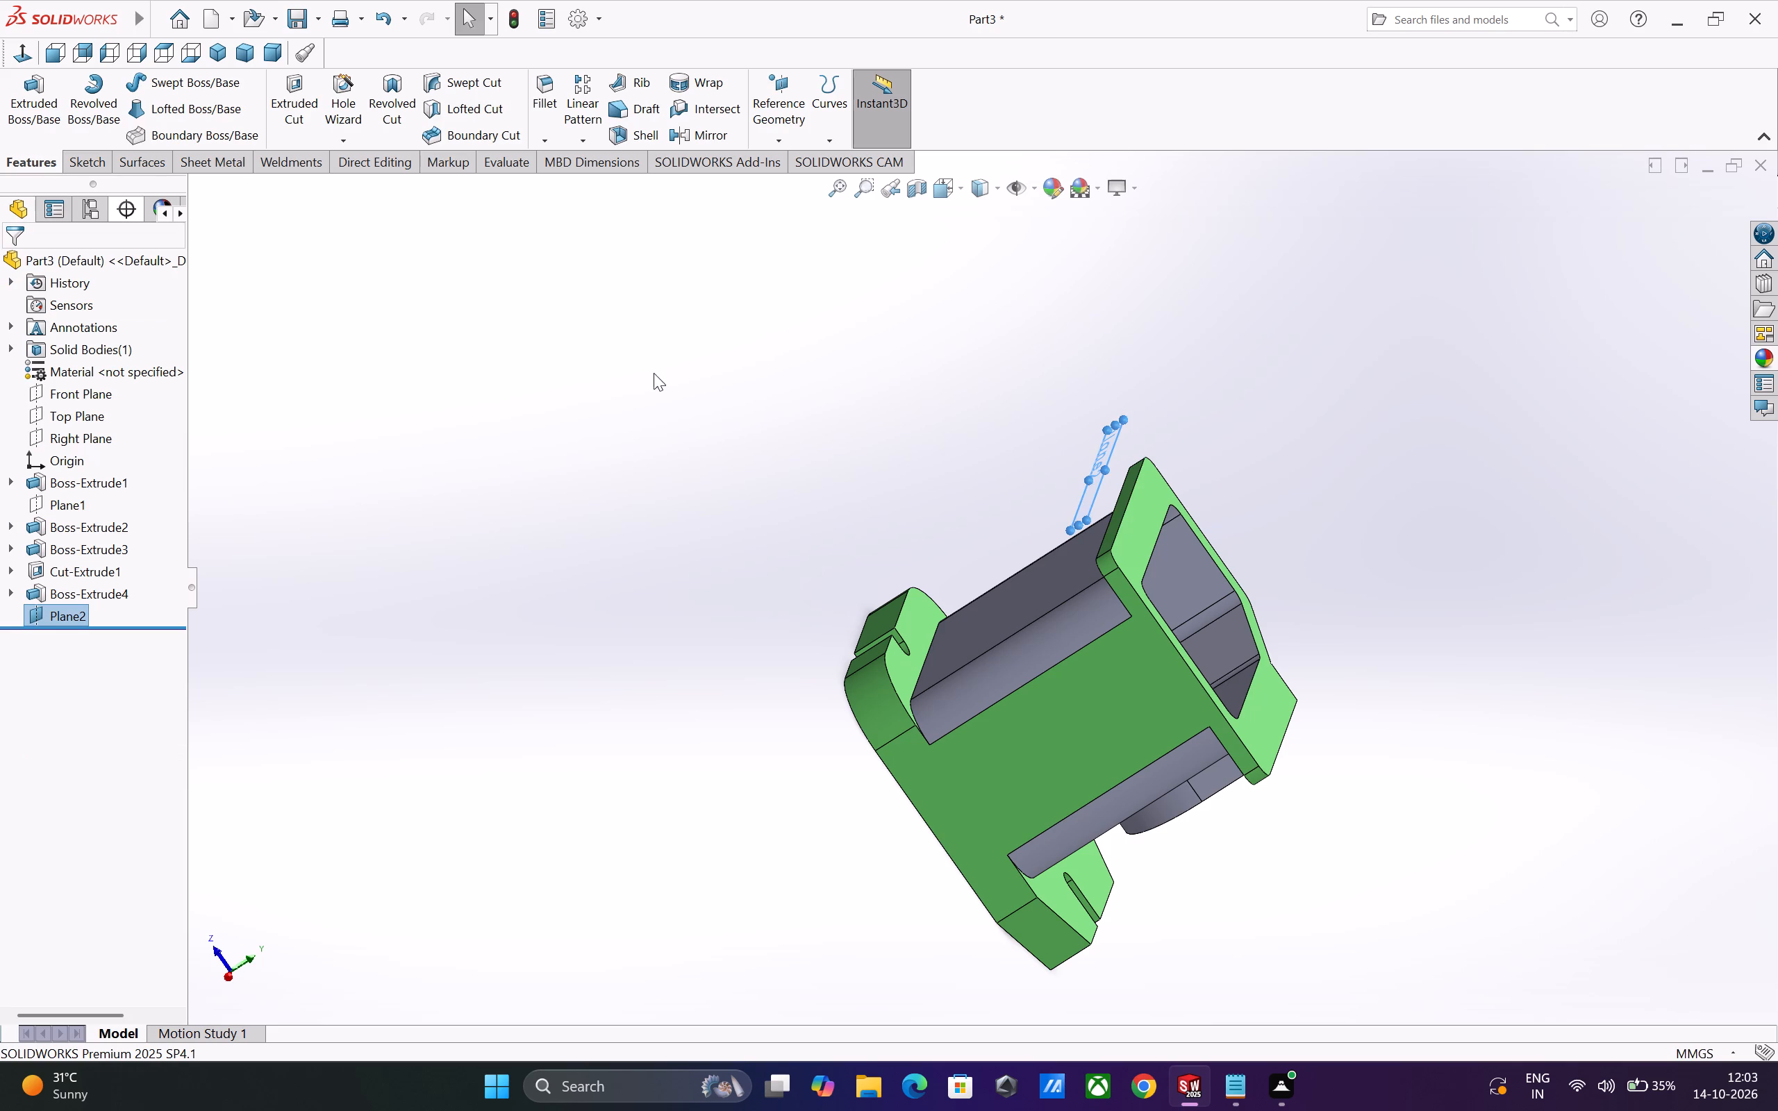
Sketch a circle of about 48 mm radius on the new offset plane, centred about 106 mm directly above the origin.
left_click(74, 163)
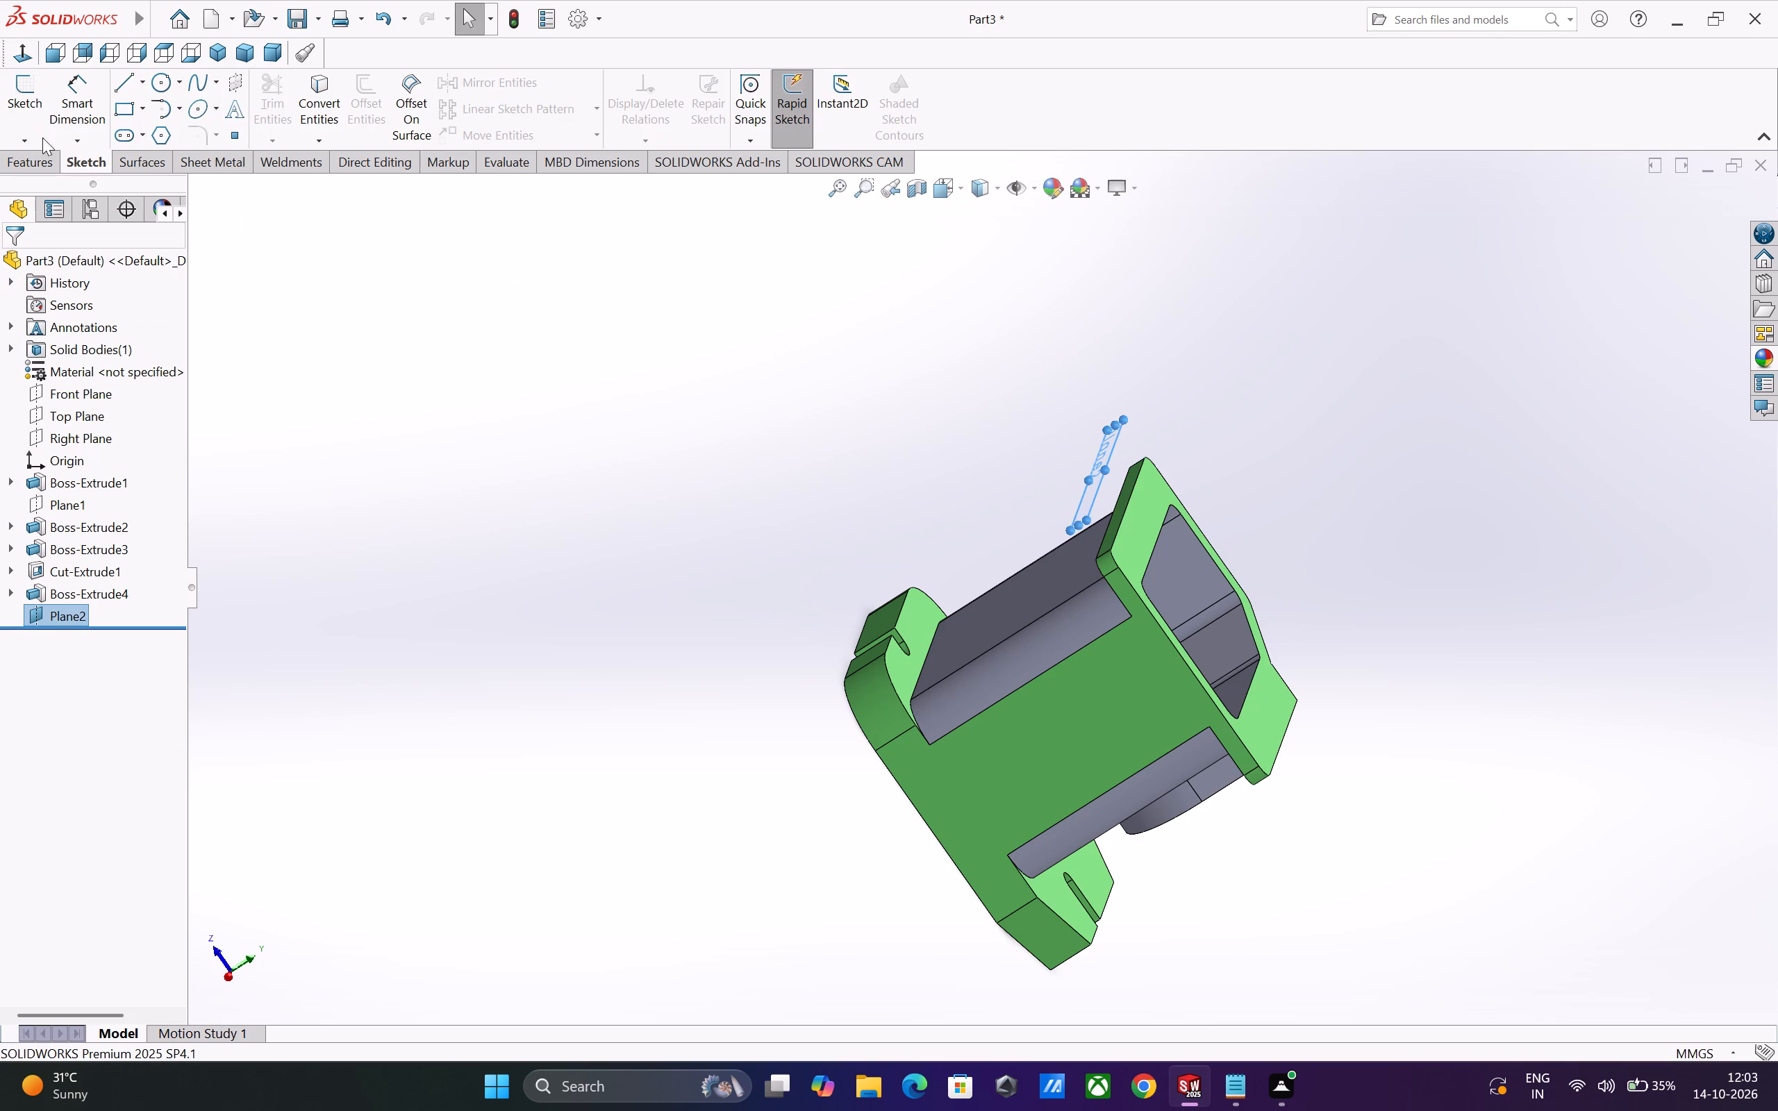
left_click(26, 119)
scroll(1080, 540, "up", 2)
scroll(1009, 342, "down", 2)
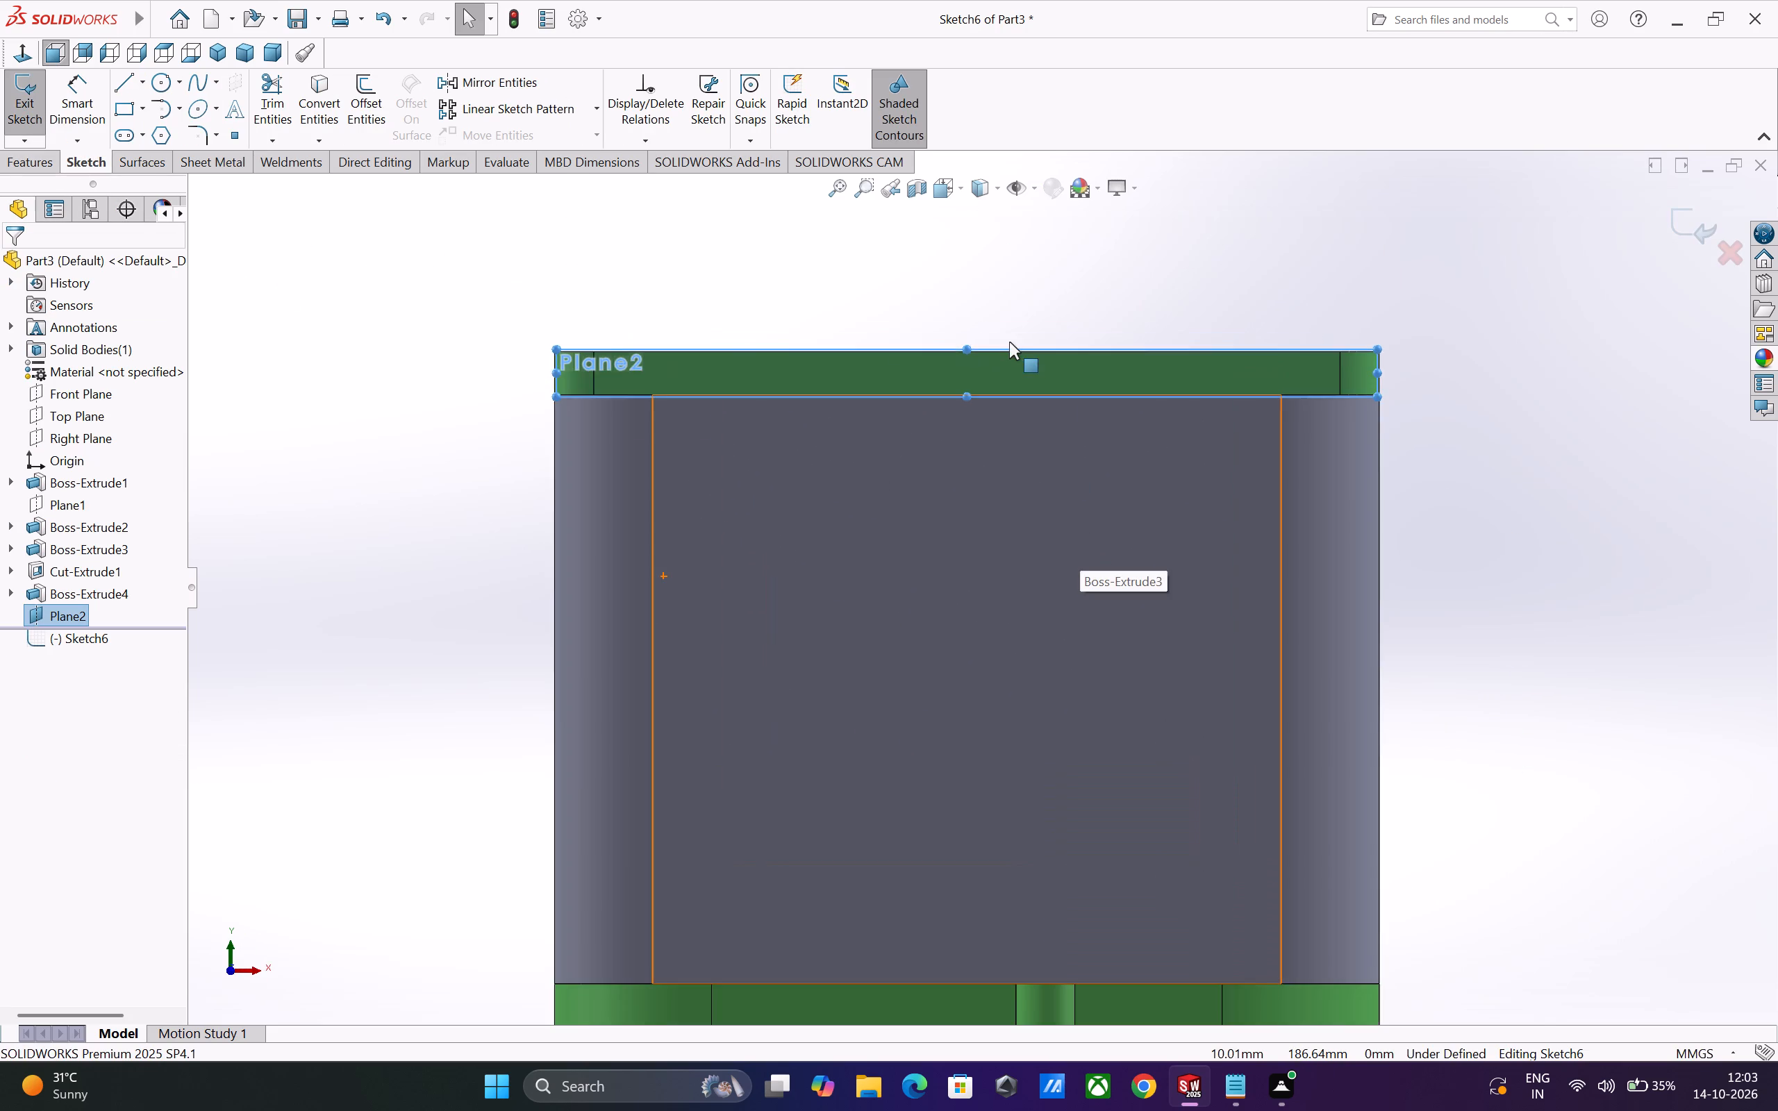
scroll(1009, 342, "down", 2)
left_click(160, 85)
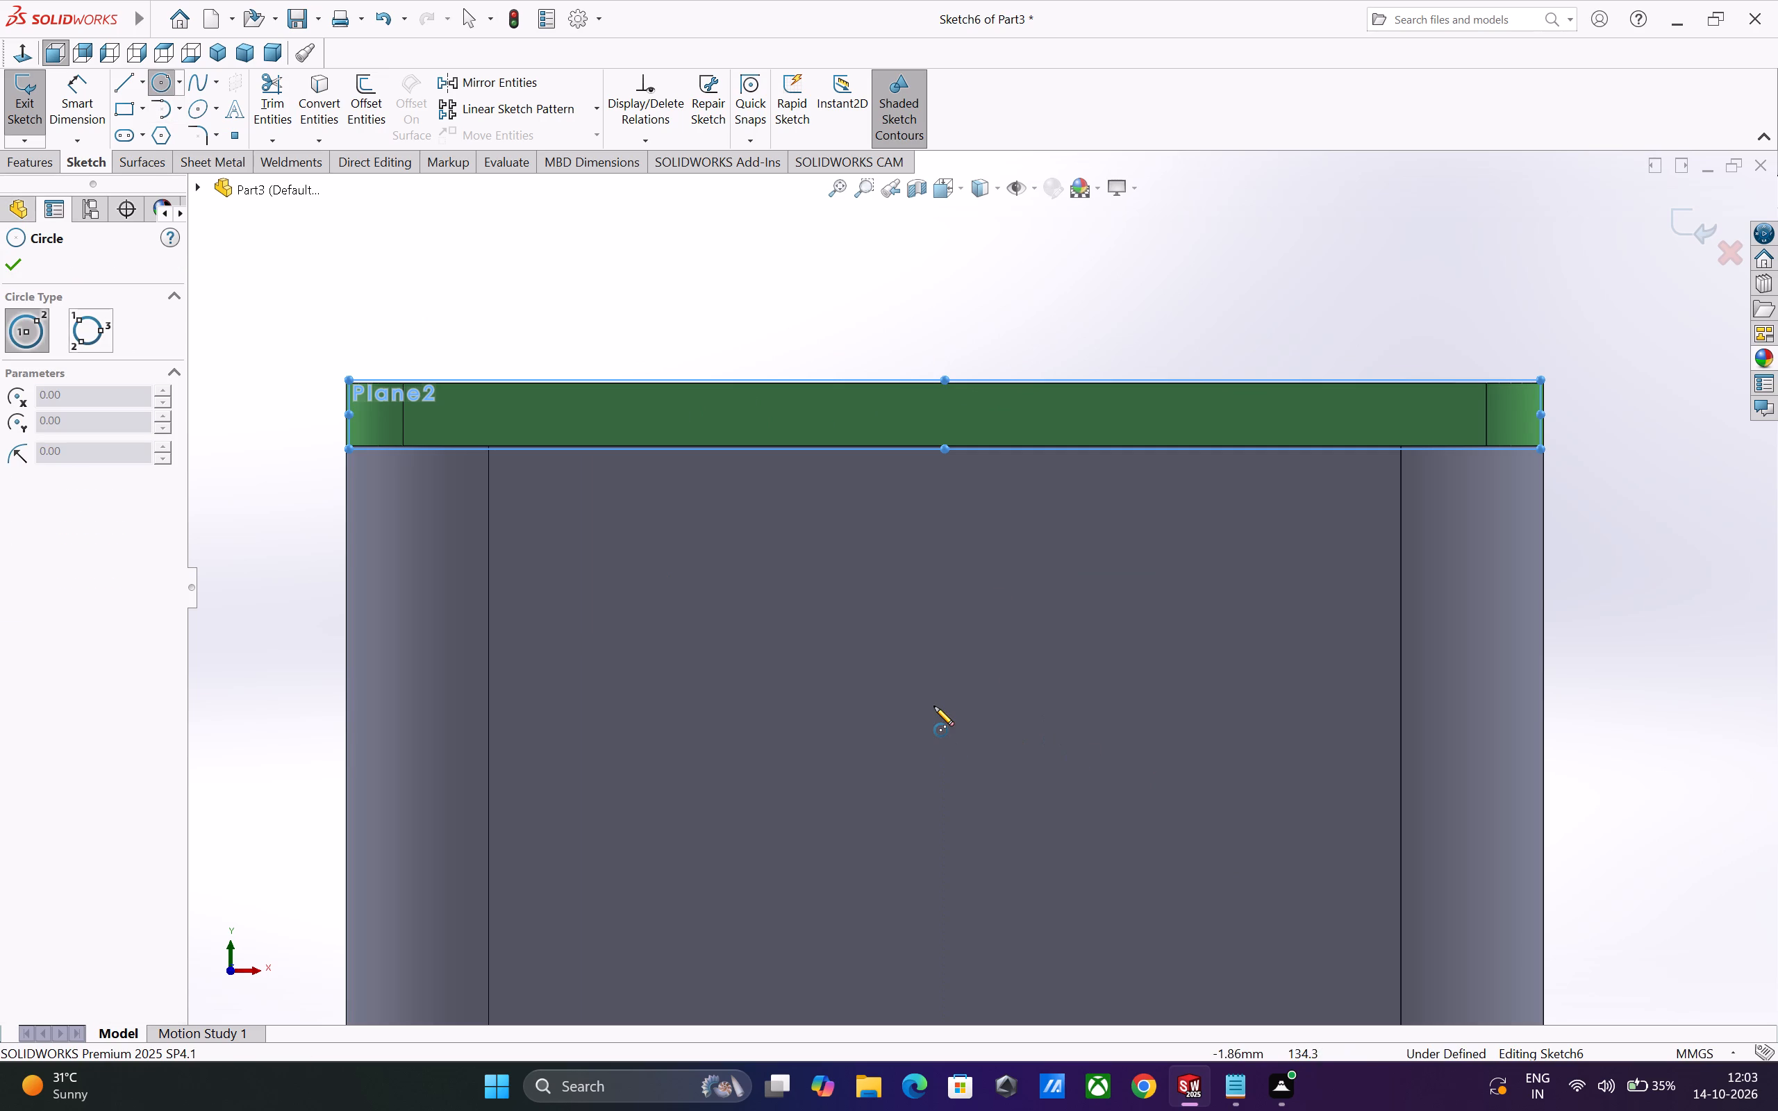
scroll(934, 705, "up", 2)
scroll(965, 783, "up", 4)
scroll(970, 755, "down", 2)
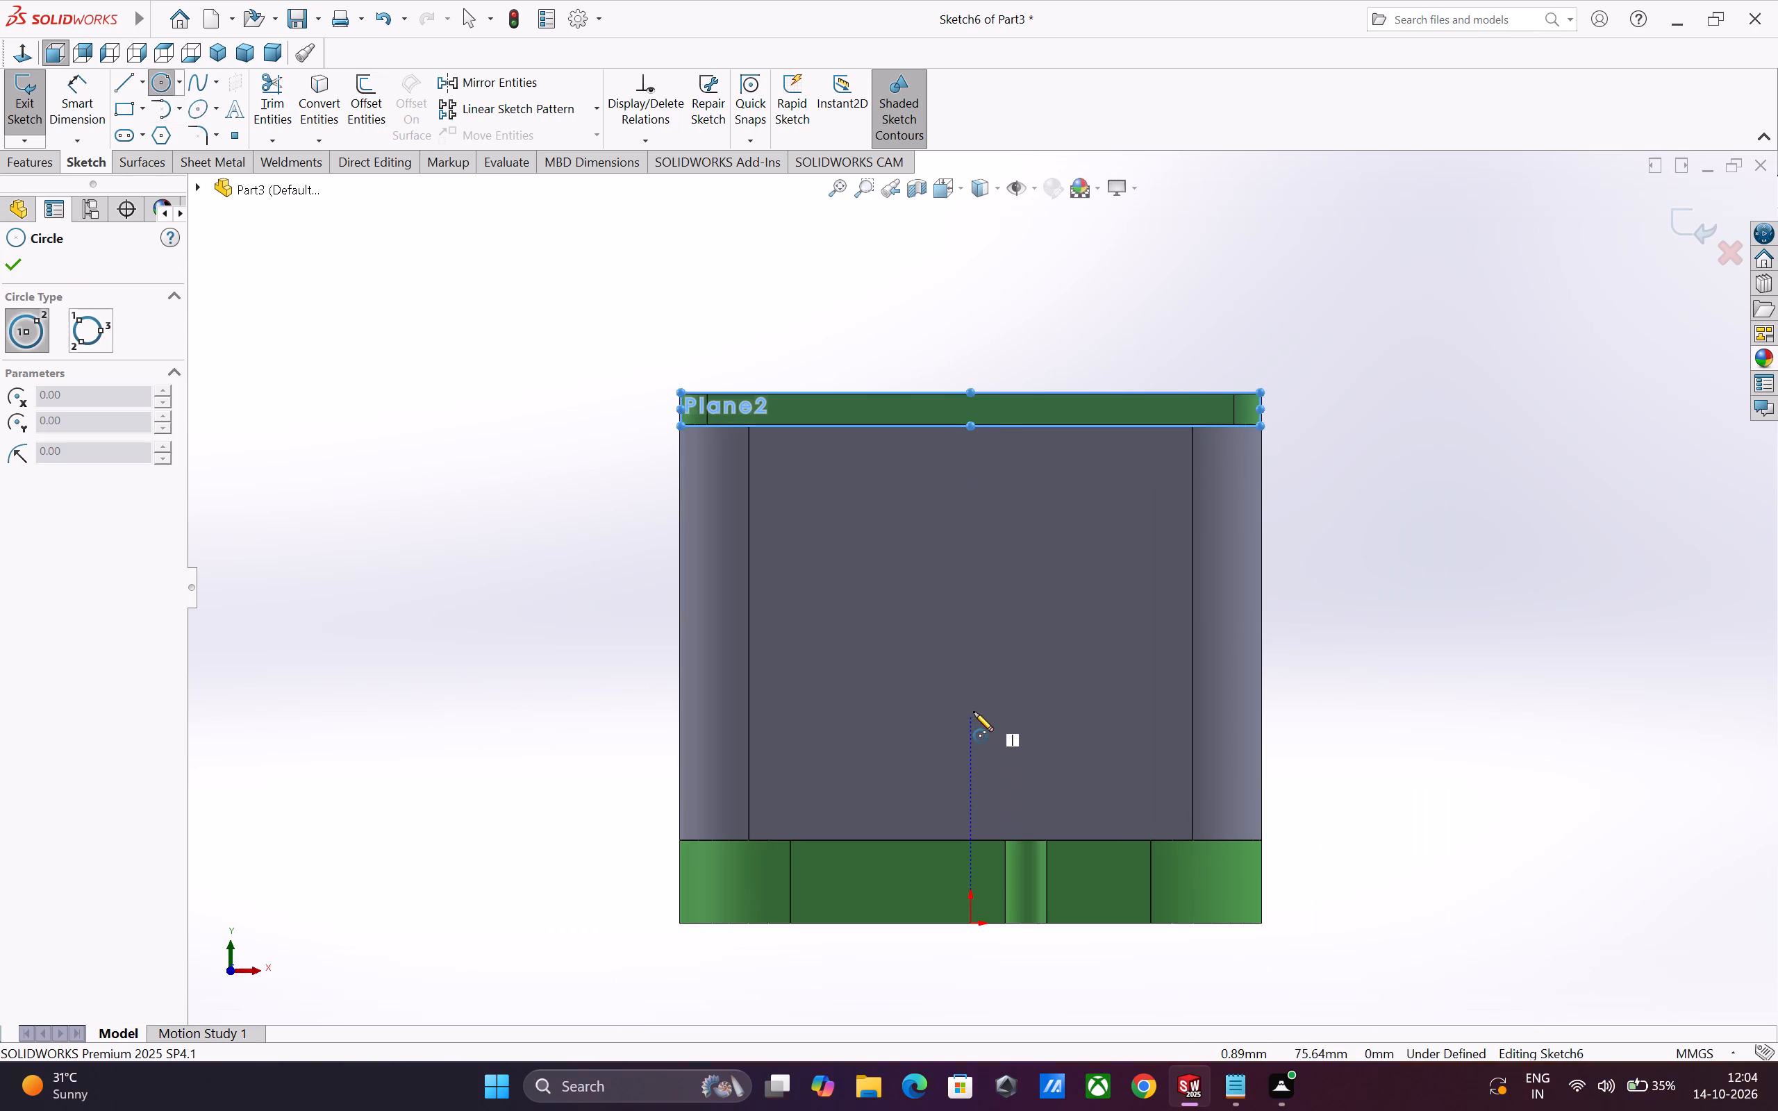
left_click(971, 628)
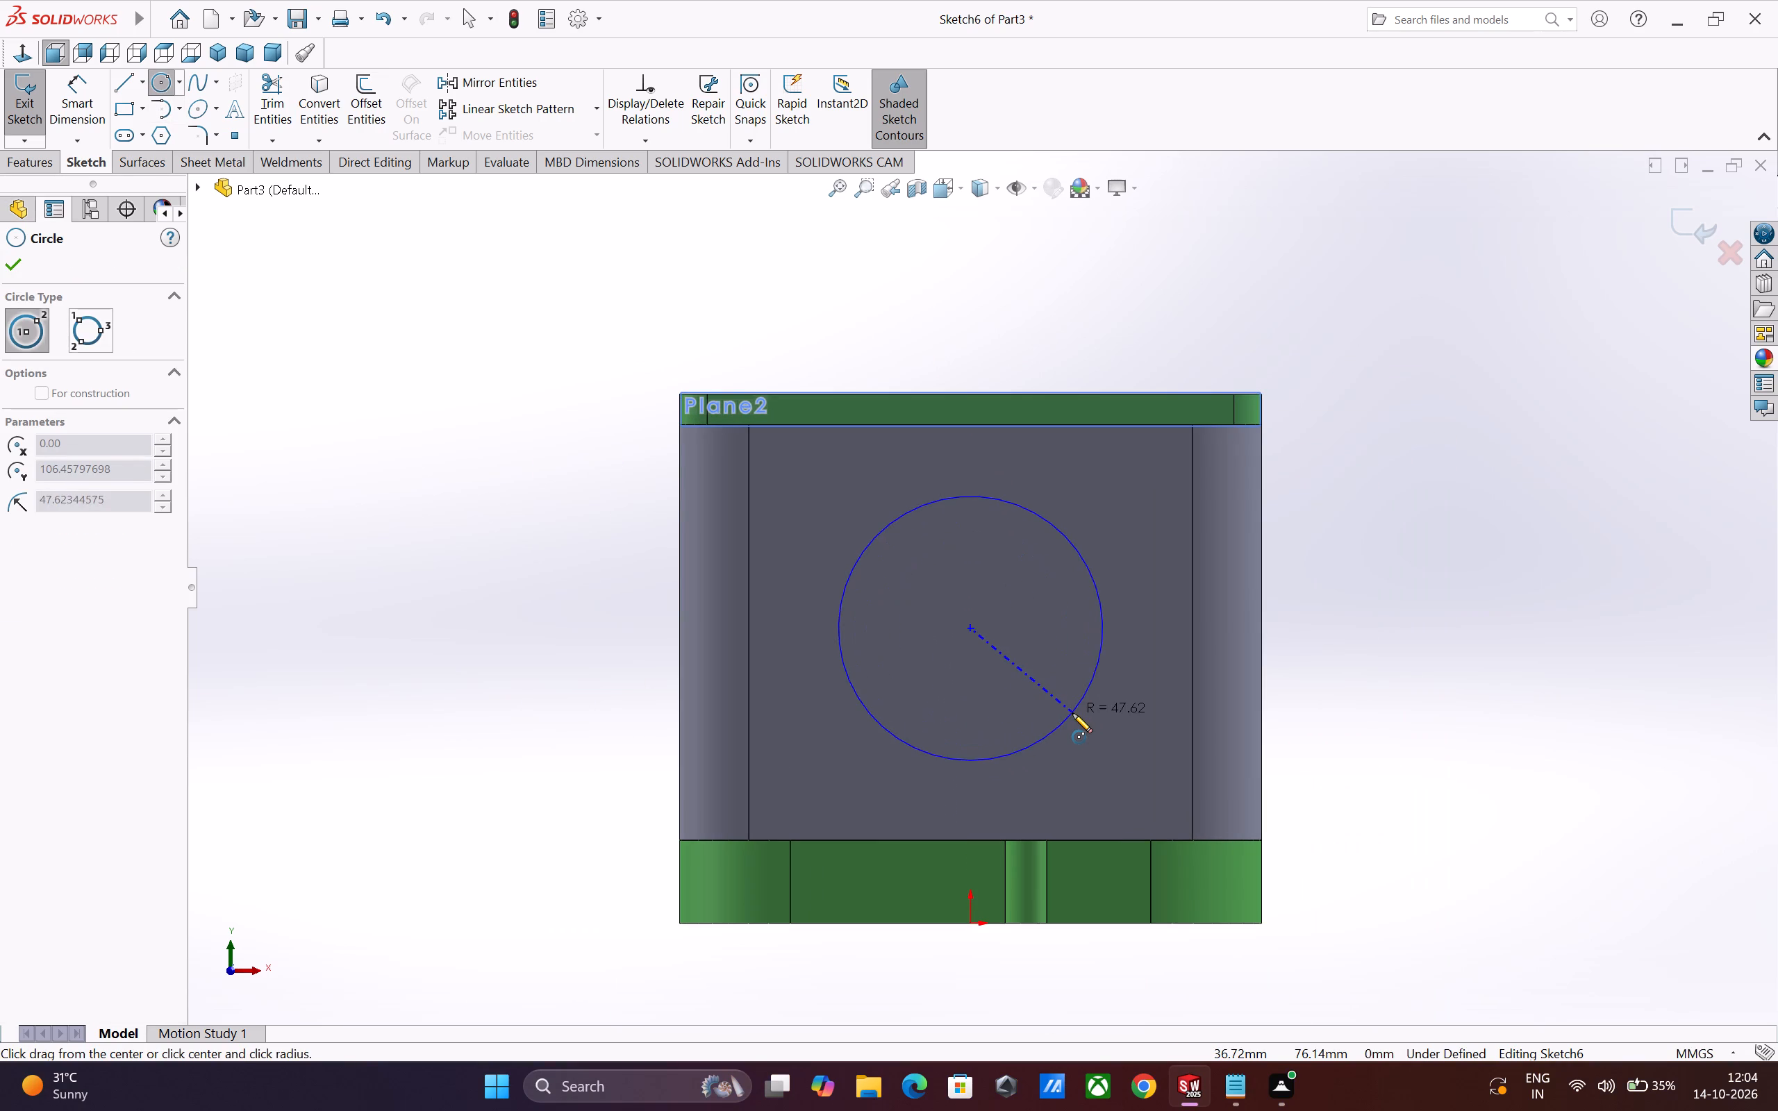
left_click(1072, 713)
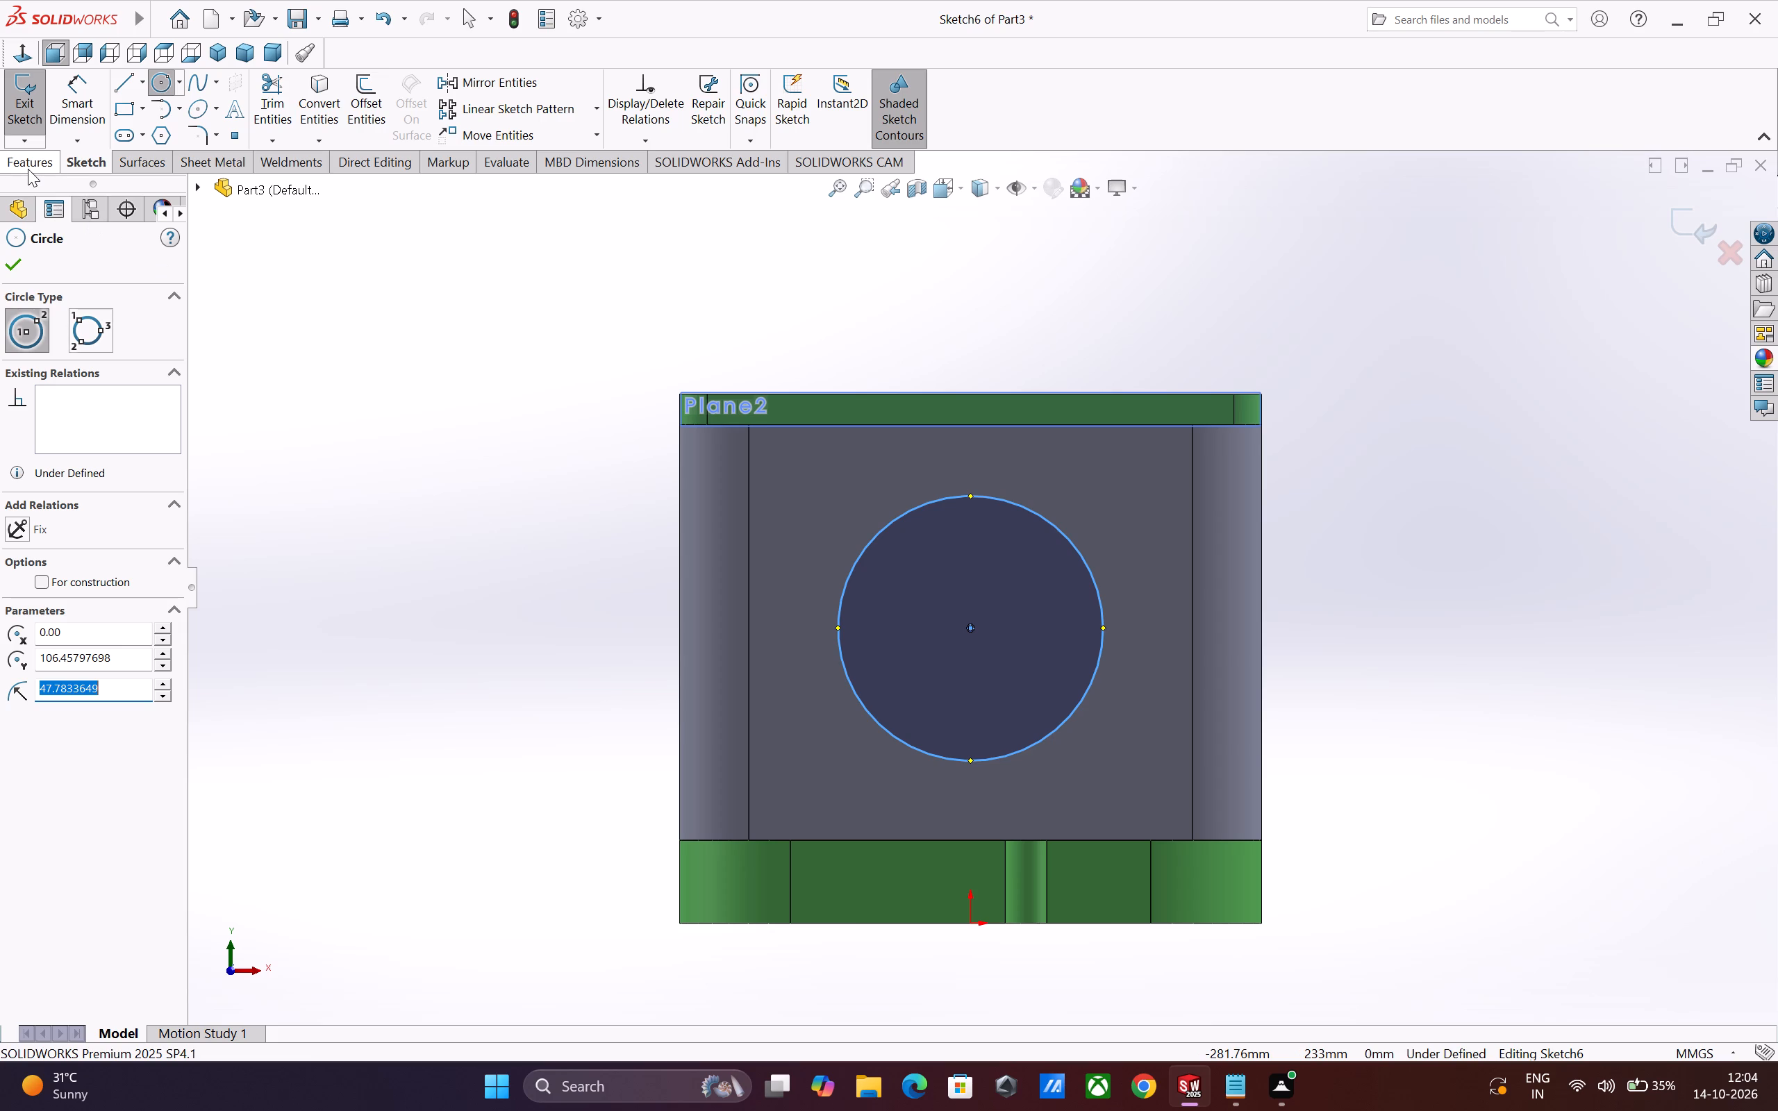
Dimension the circle's centre 135 mm above the part's bottom edge and set its diameter to 120 mm.
left_click(74, 124)
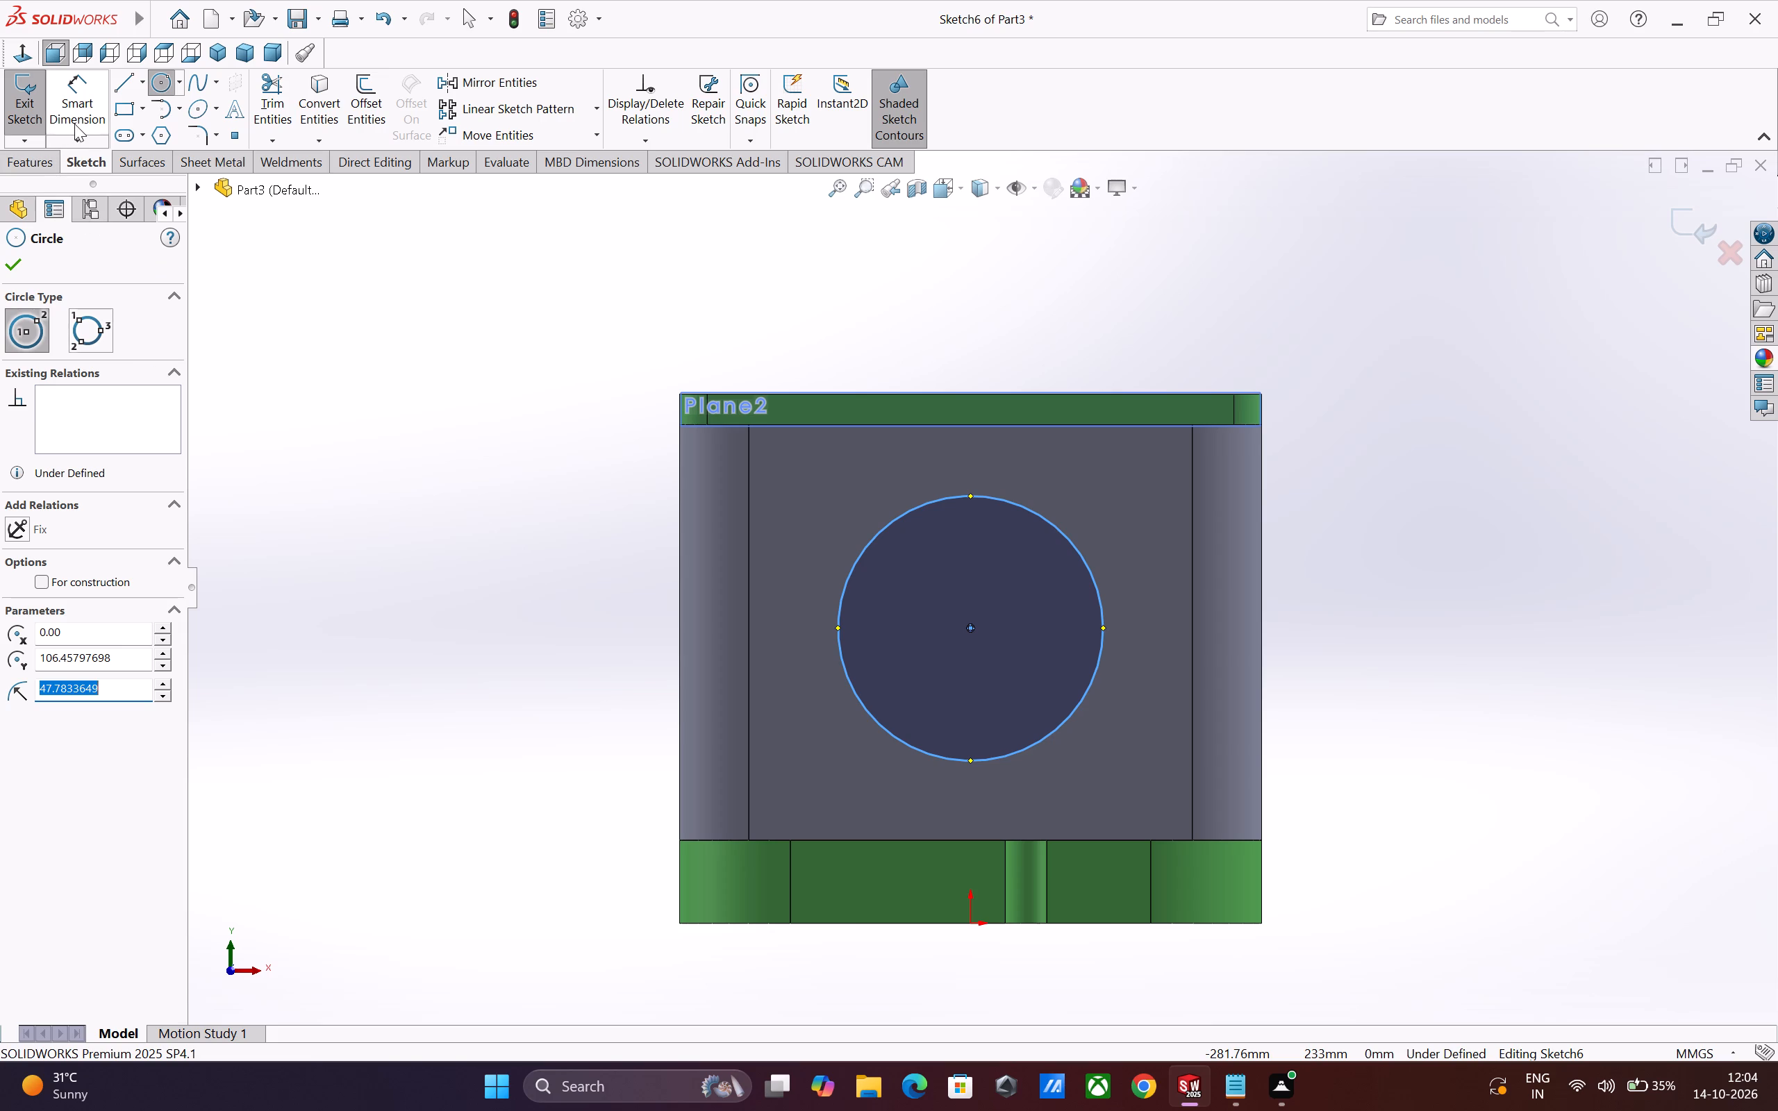
left_click(970, 629)
left_click(1115, 923)
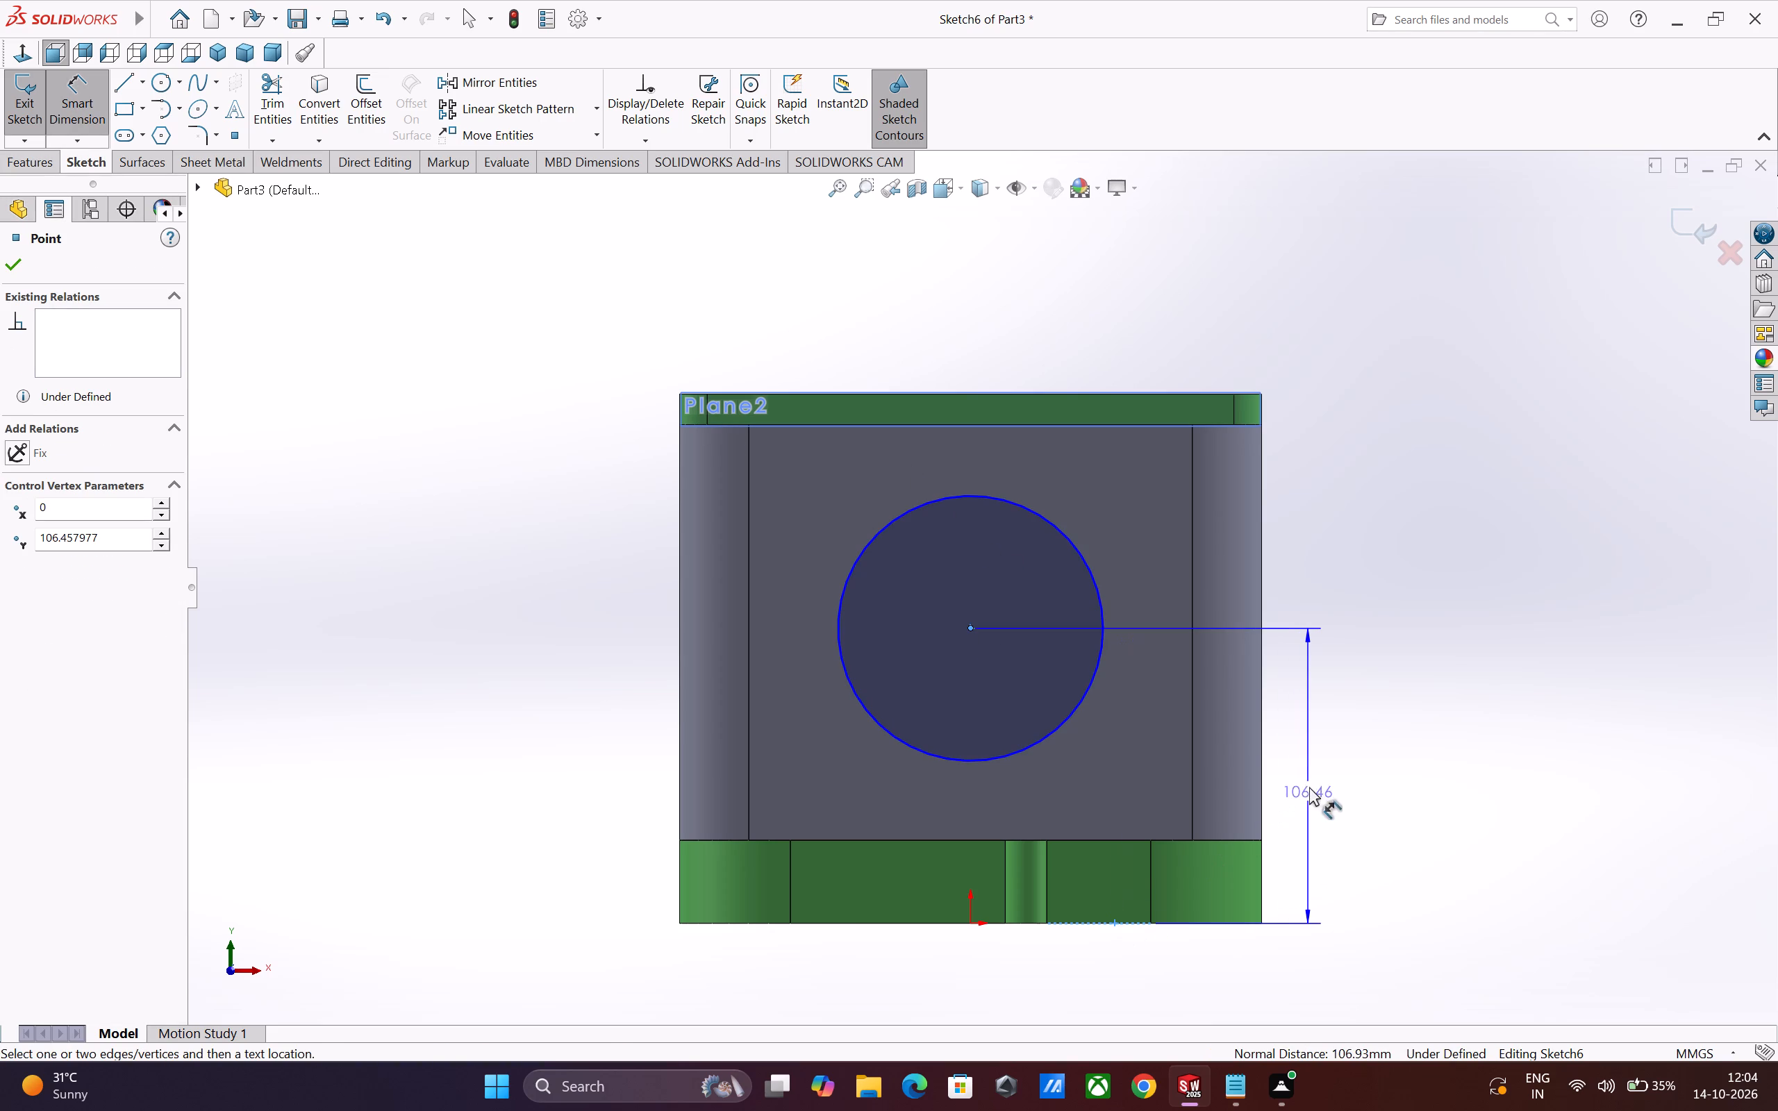
left_click(1311, 780)
type("135")
key("Return")
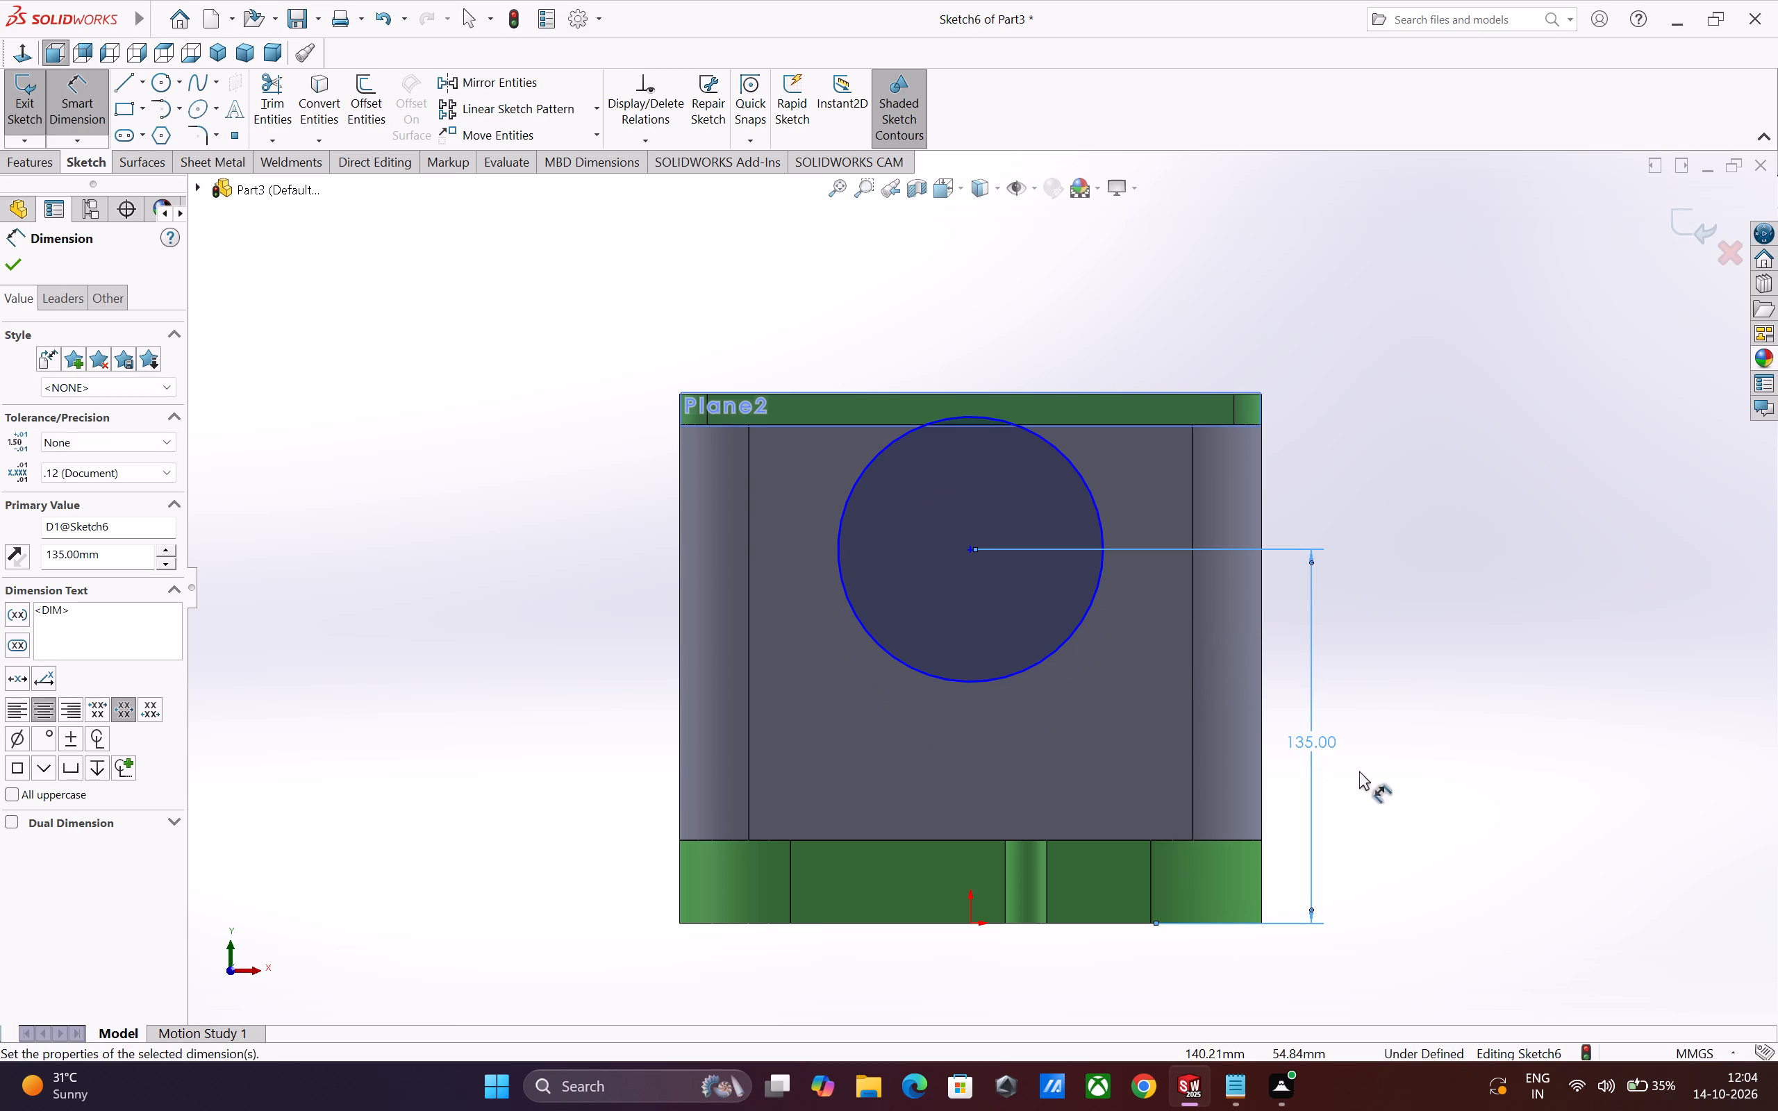
left_click(1077, 624)
left_click(1140, 658)
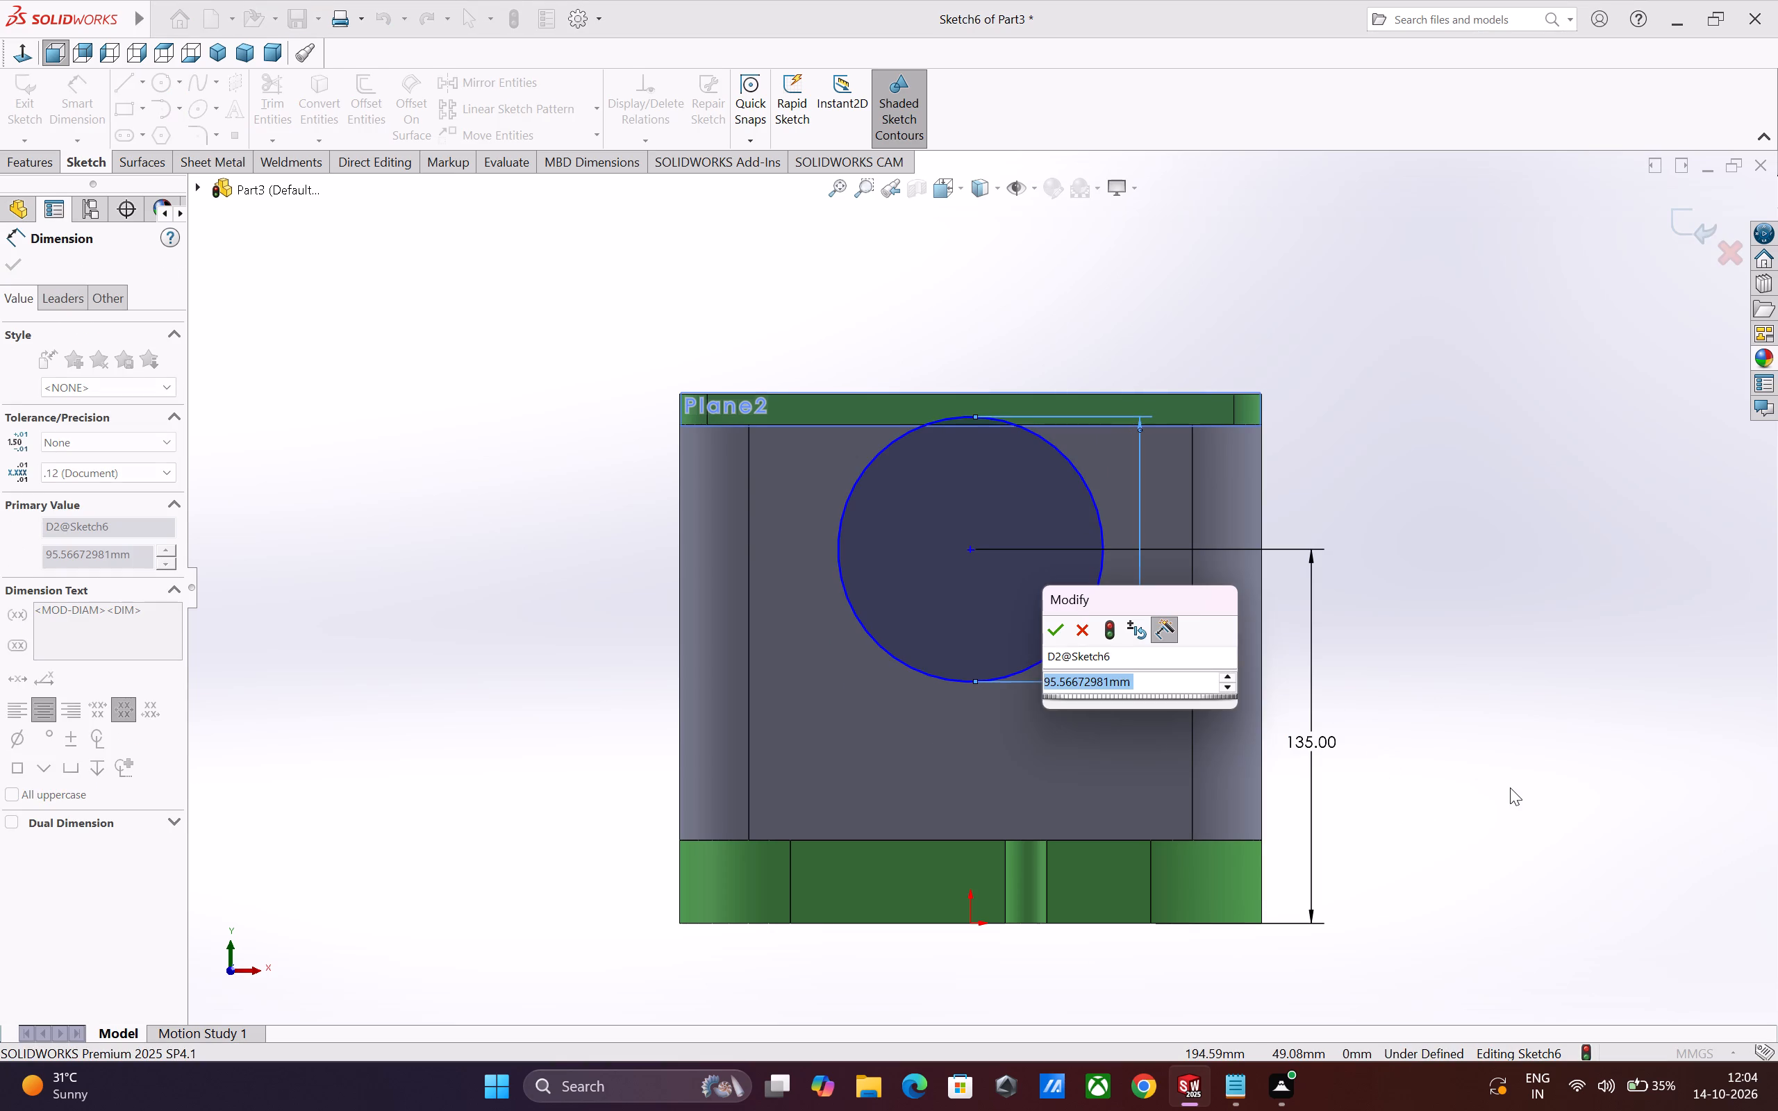
type("120")
key("Return")
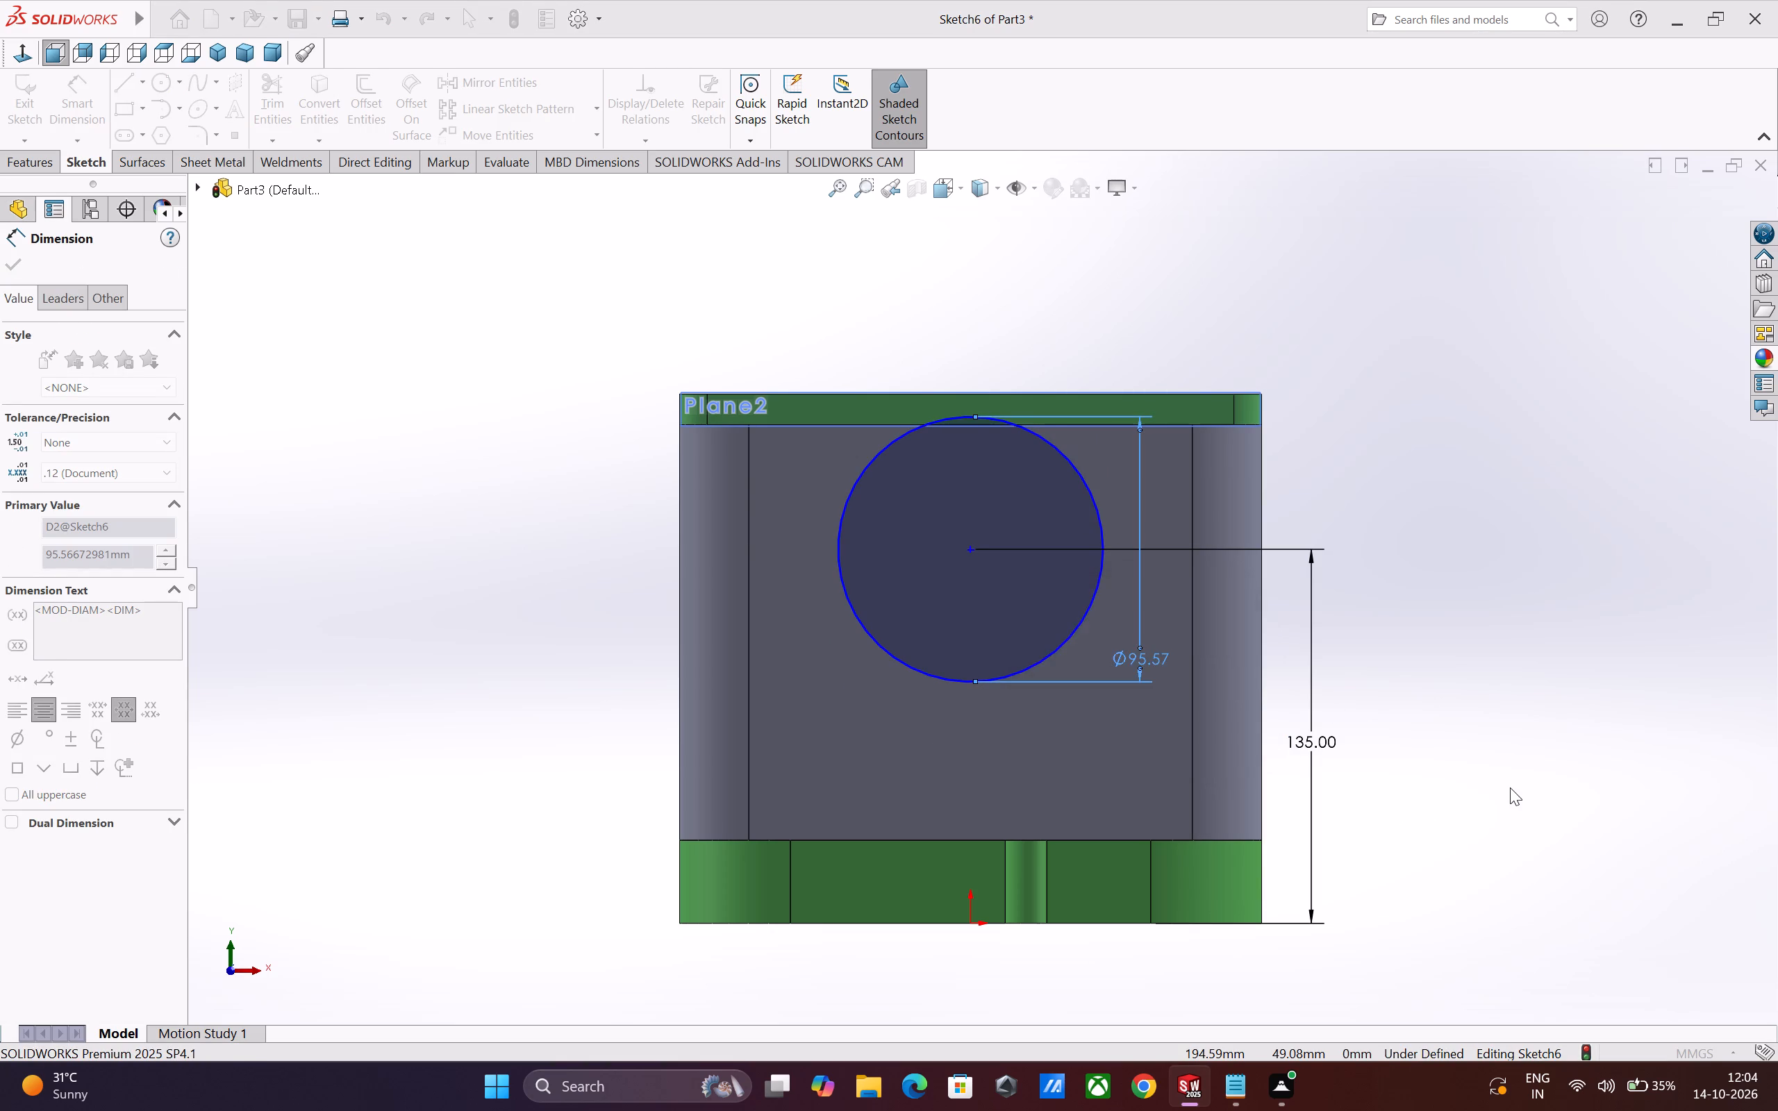
Dimension the circle centre's horizontal distance to the part's vertical outer side edge to fully define the circle.
left_click(970, 550)
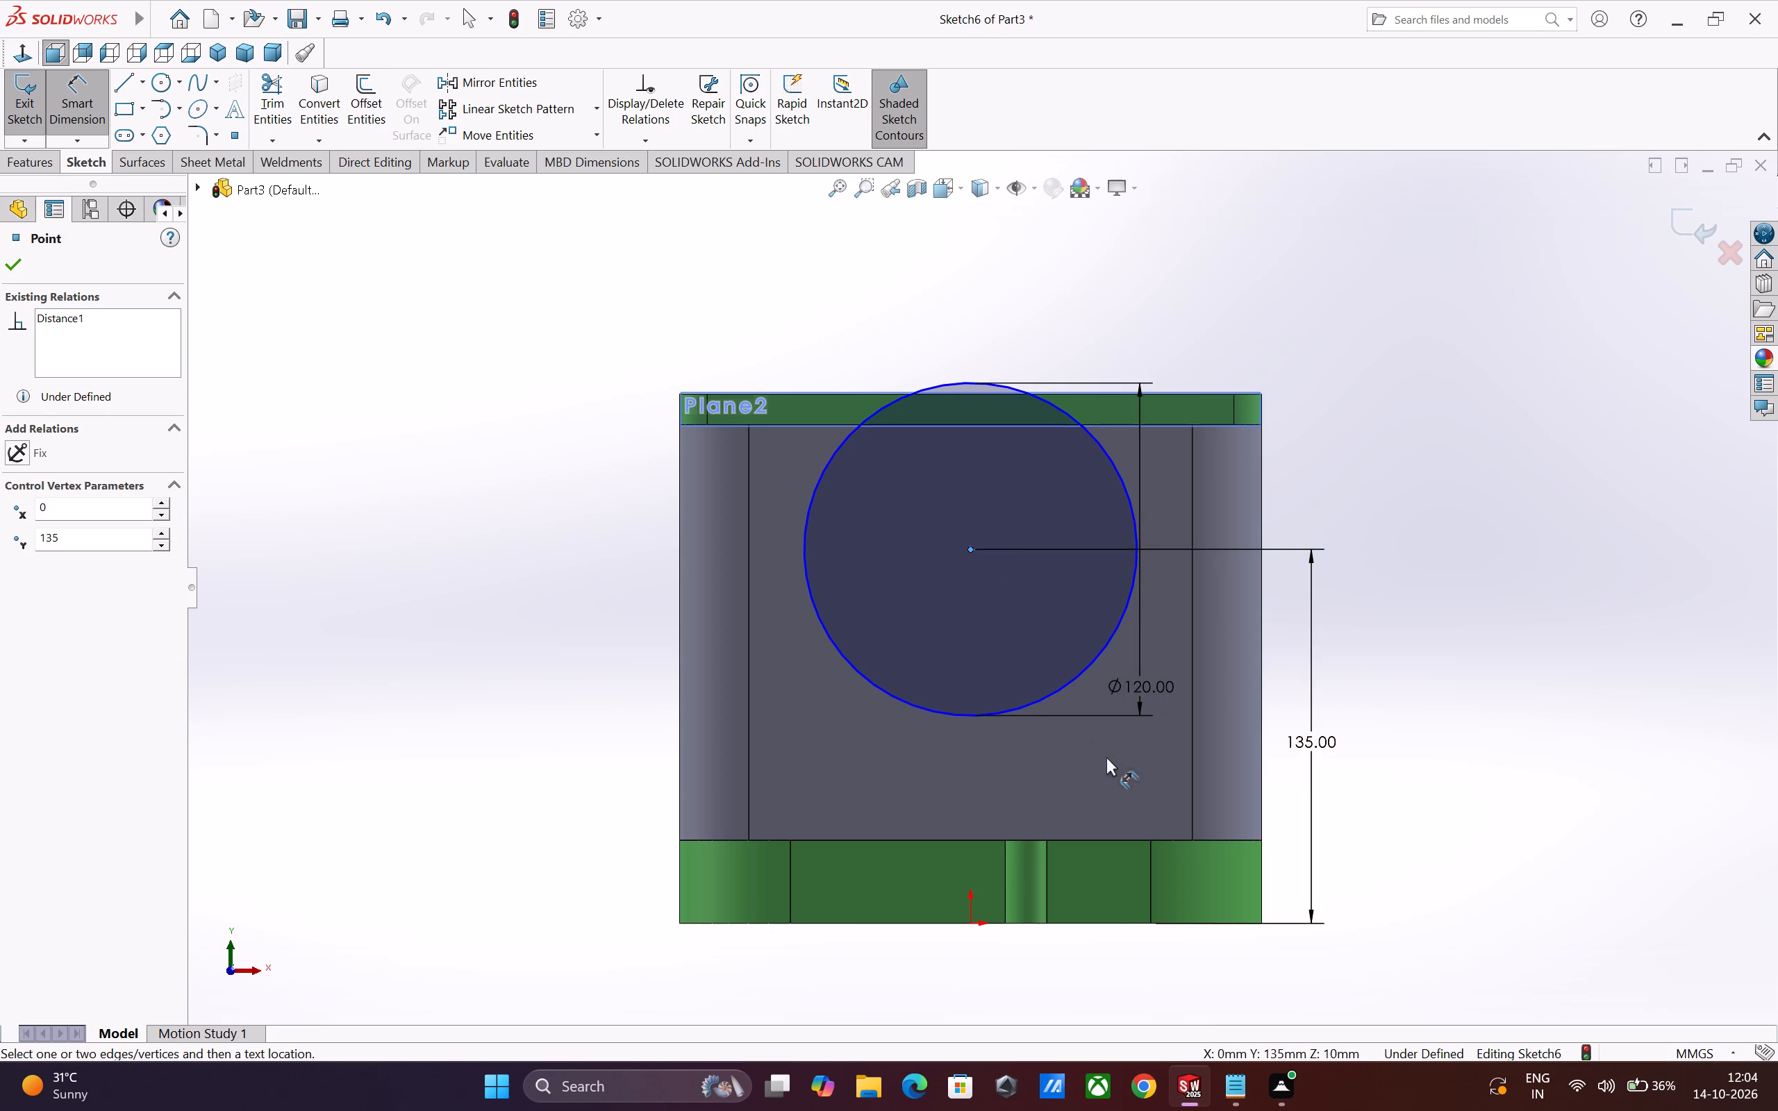
scroll(1106, 757, "up", 4)
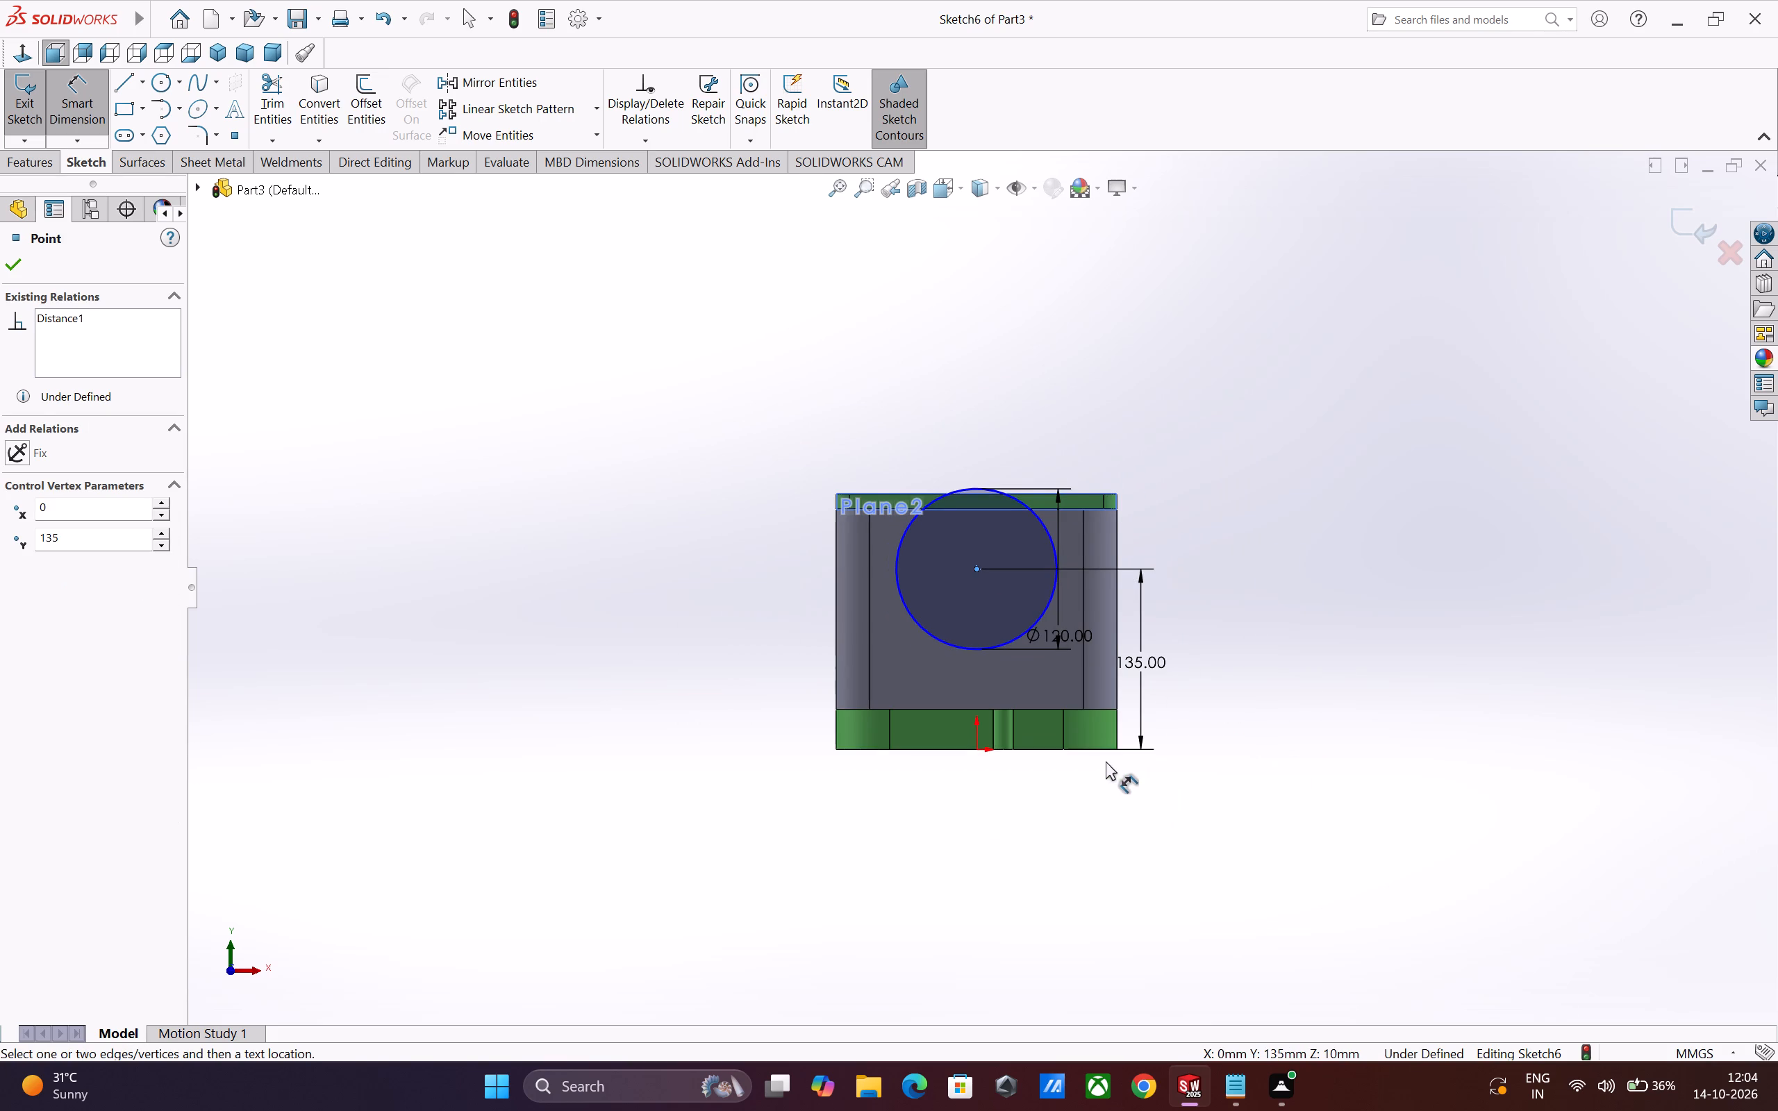
scroll(1106, 761, "up", 4)
scroll(1059, 626, "down", 3)
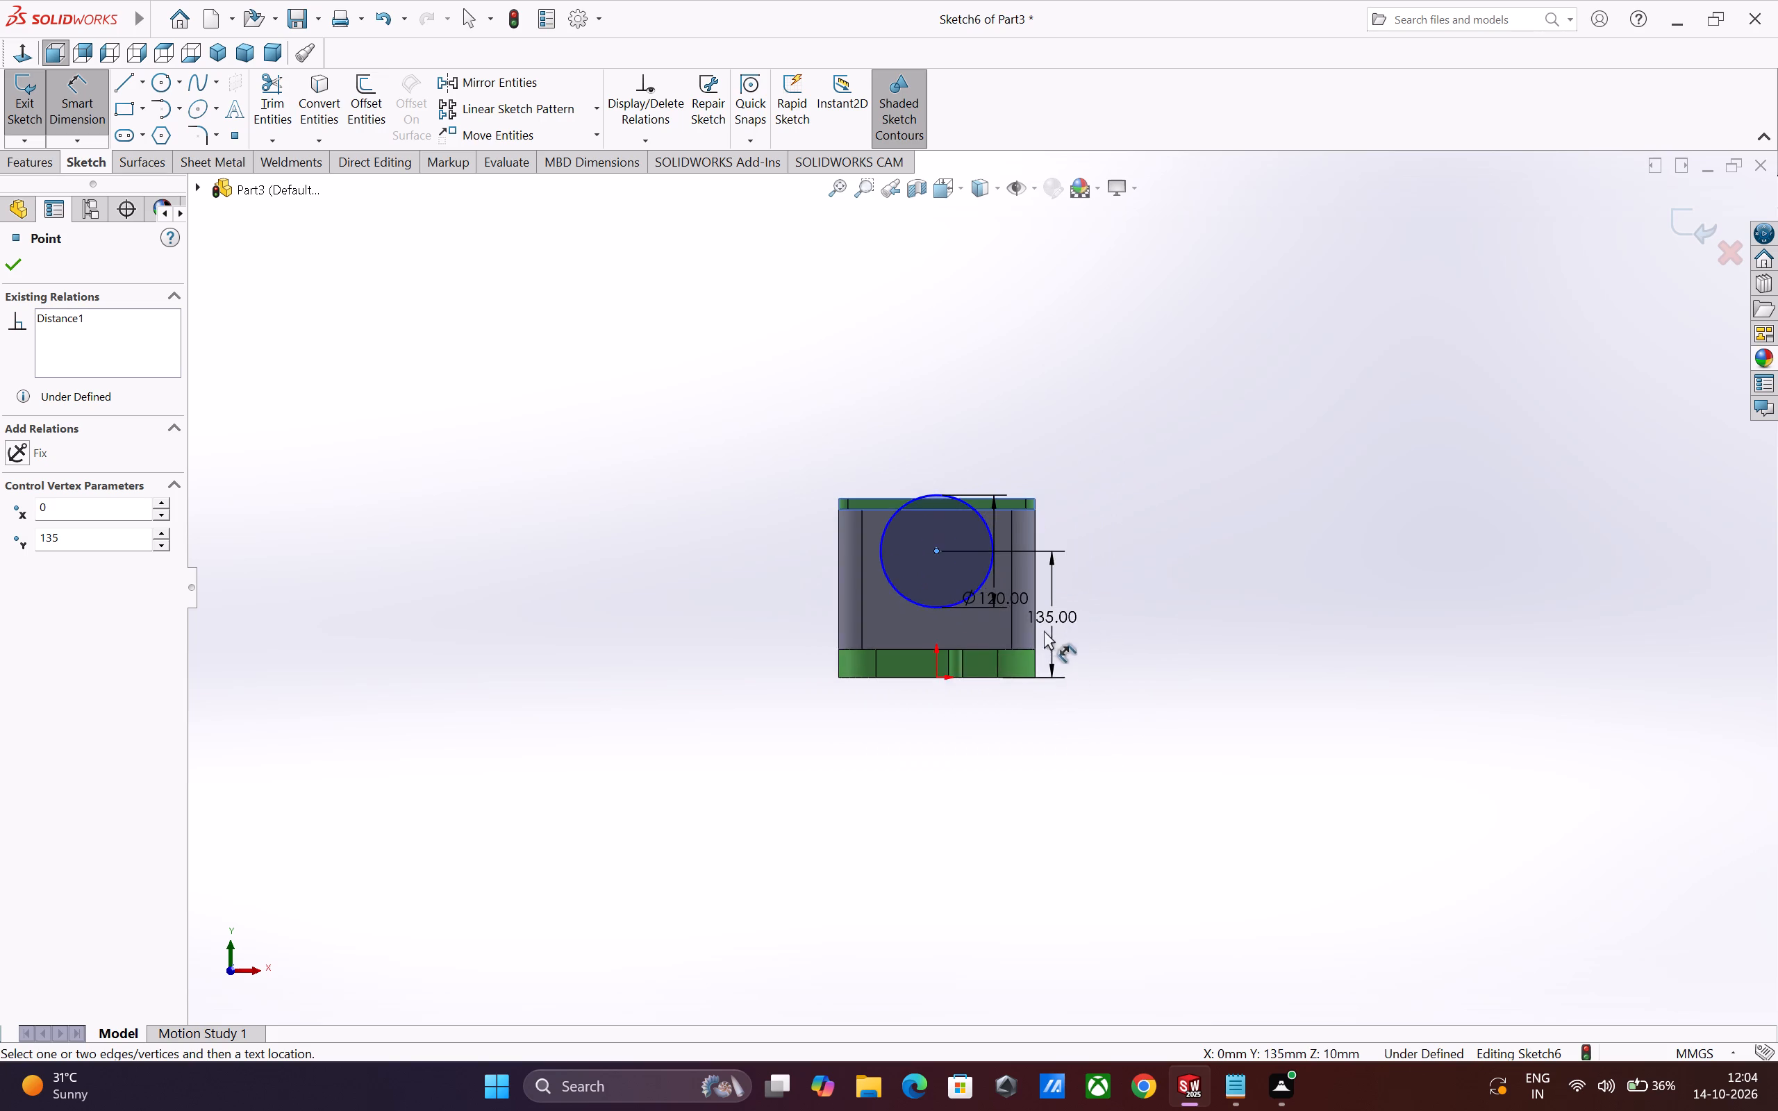
scroll(960, 578, "down", 1)
scroll(988, 646, "up", 4)
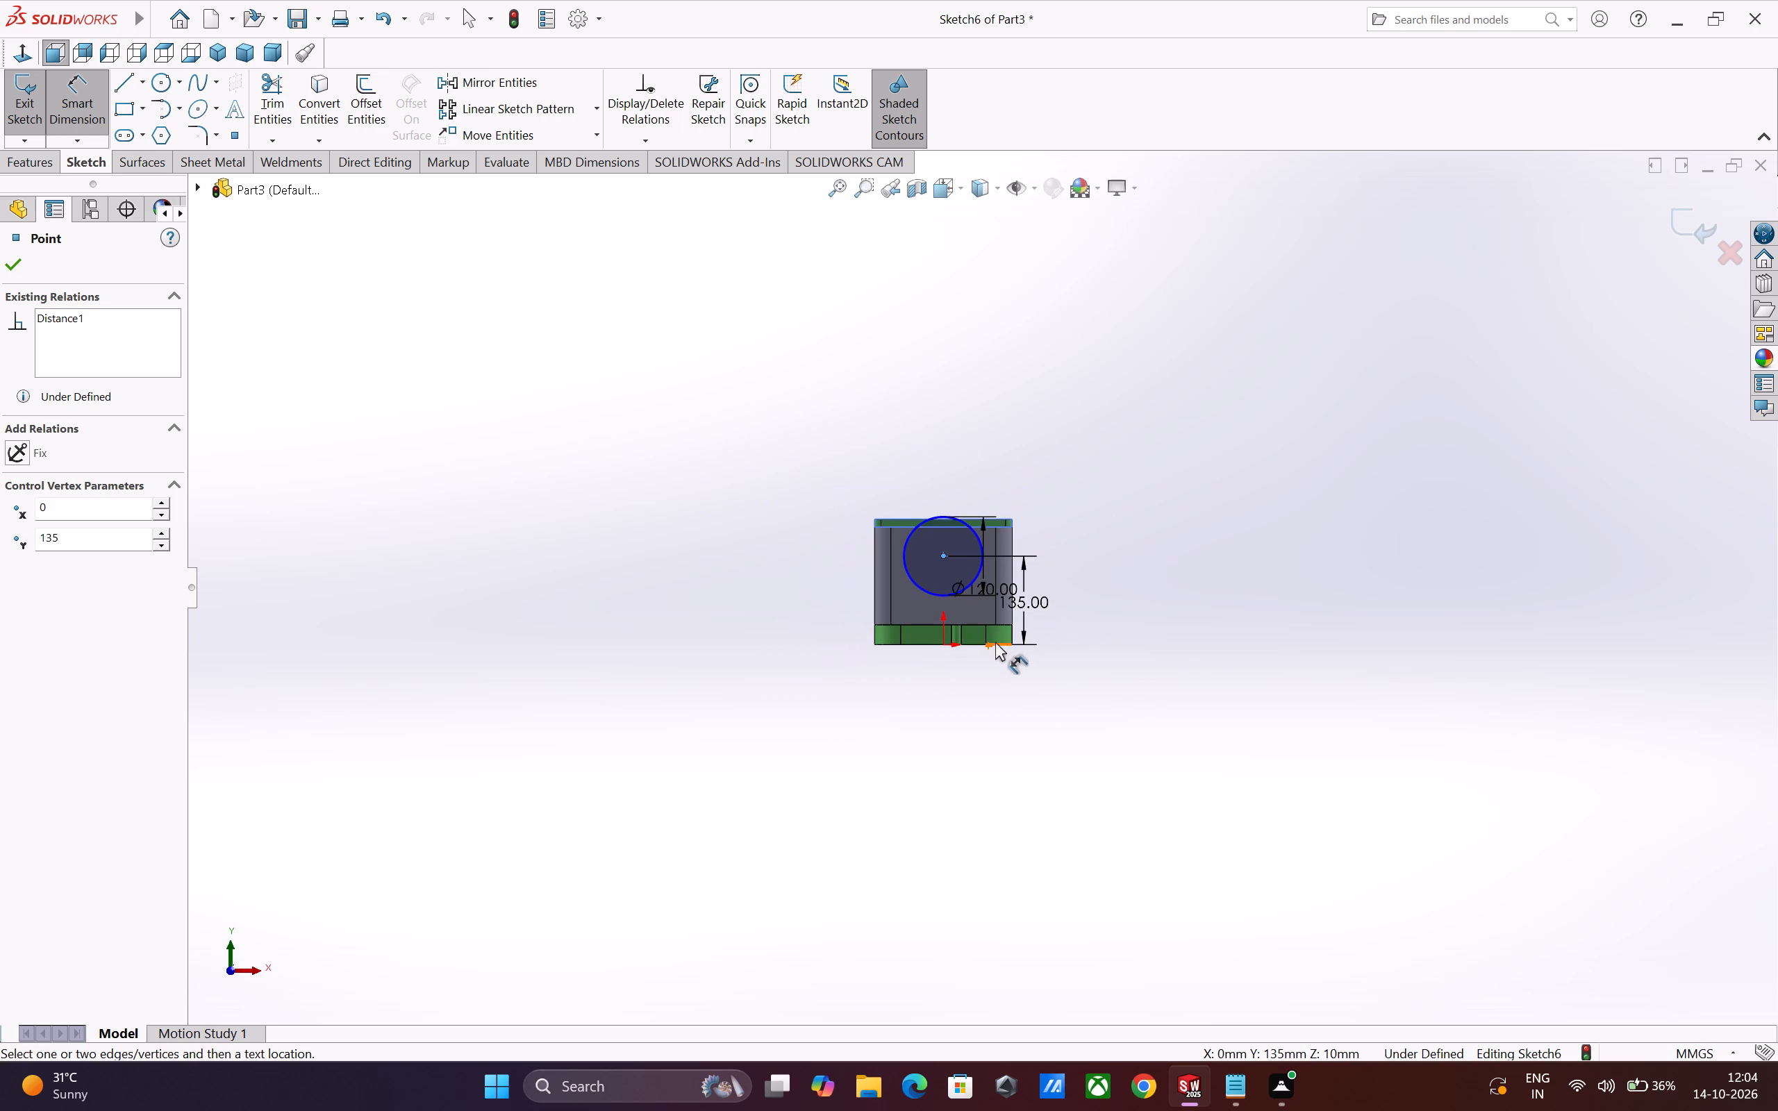
scroll(1024, 608, "down", 2)
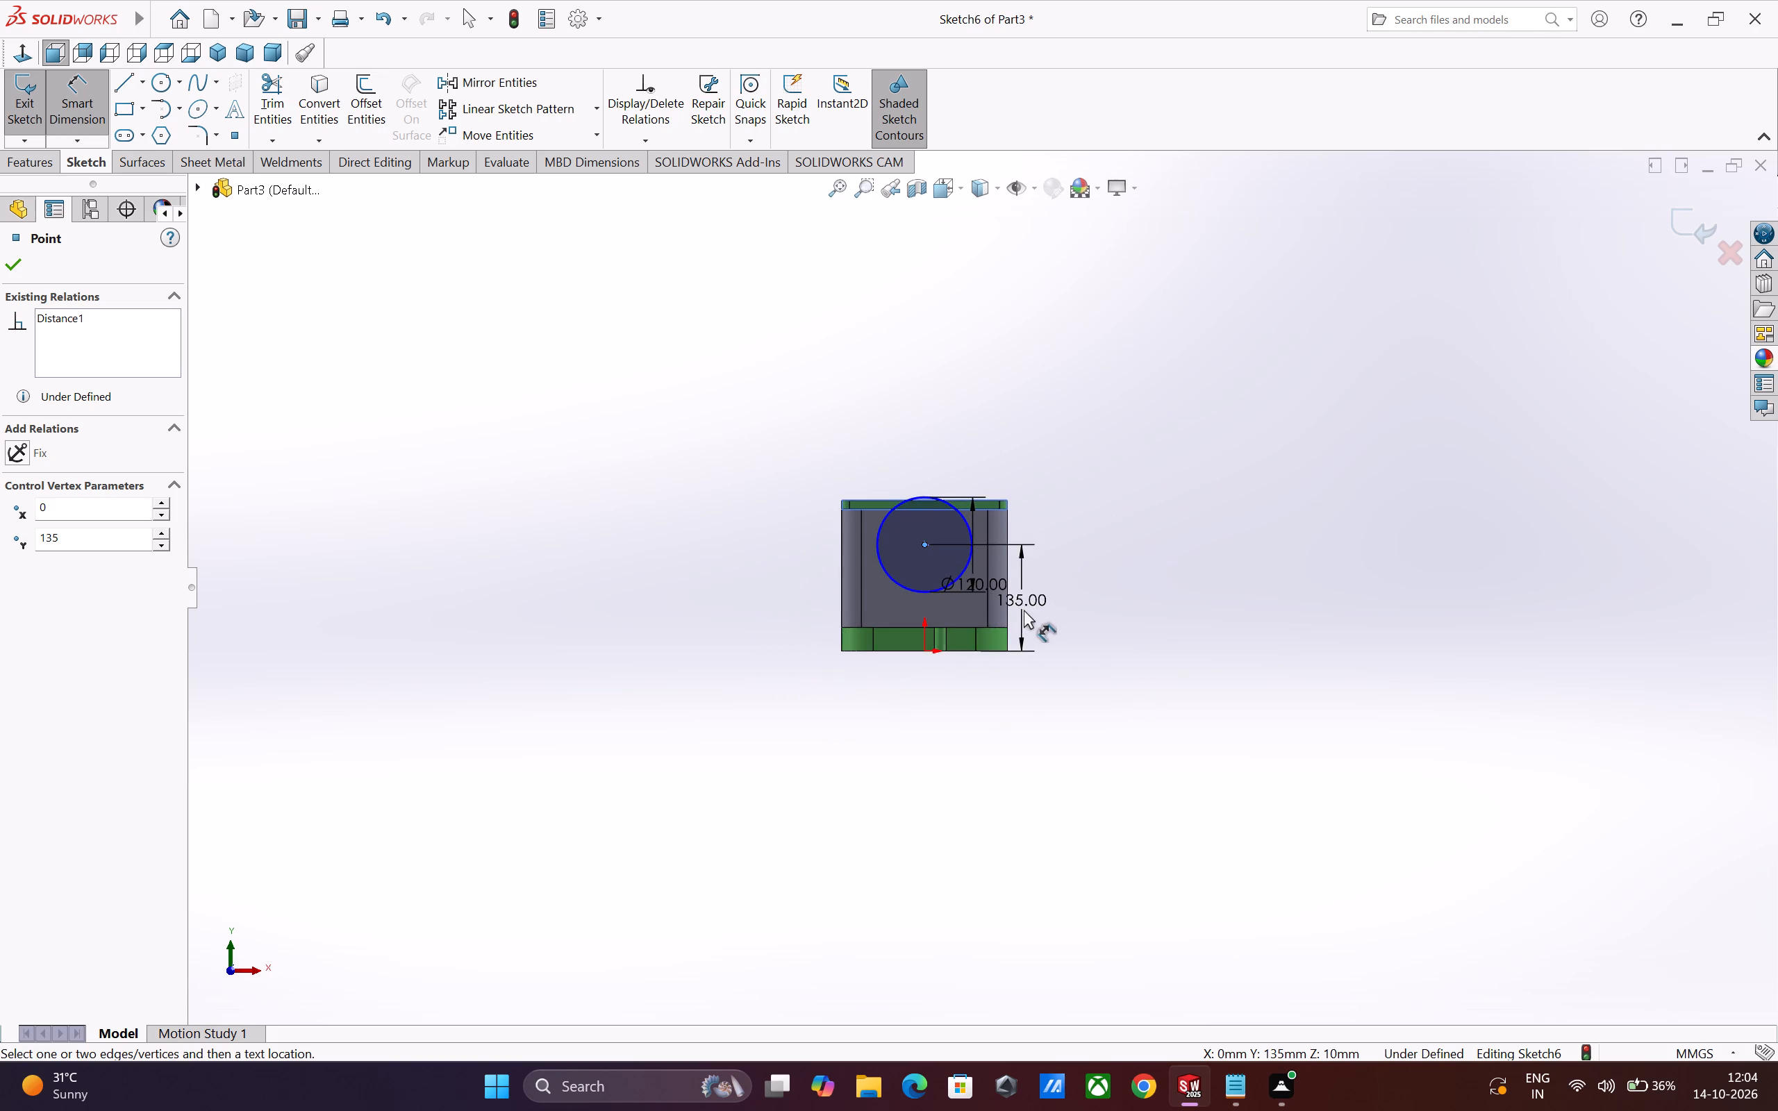
scroll(1024, 610, "down", 2)
left_click(988, 626)
left_click(927, 723)
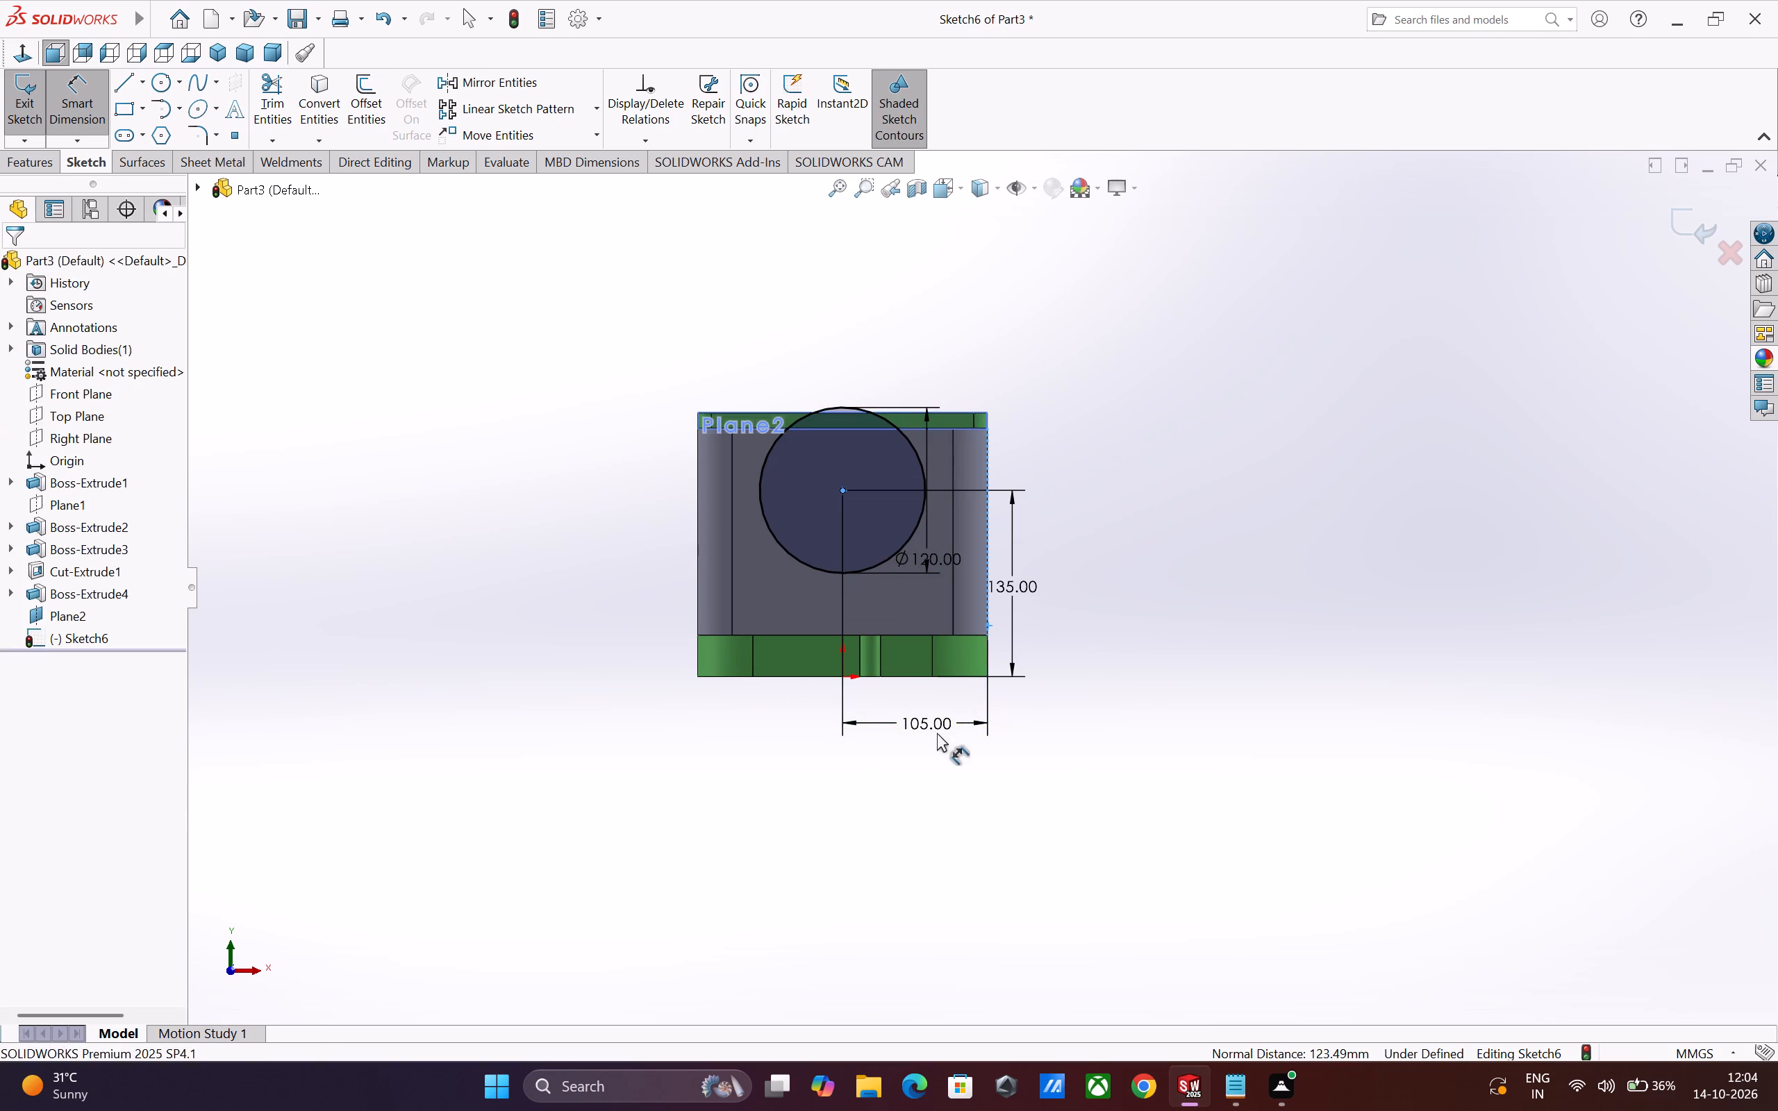
left_click(851, 694)
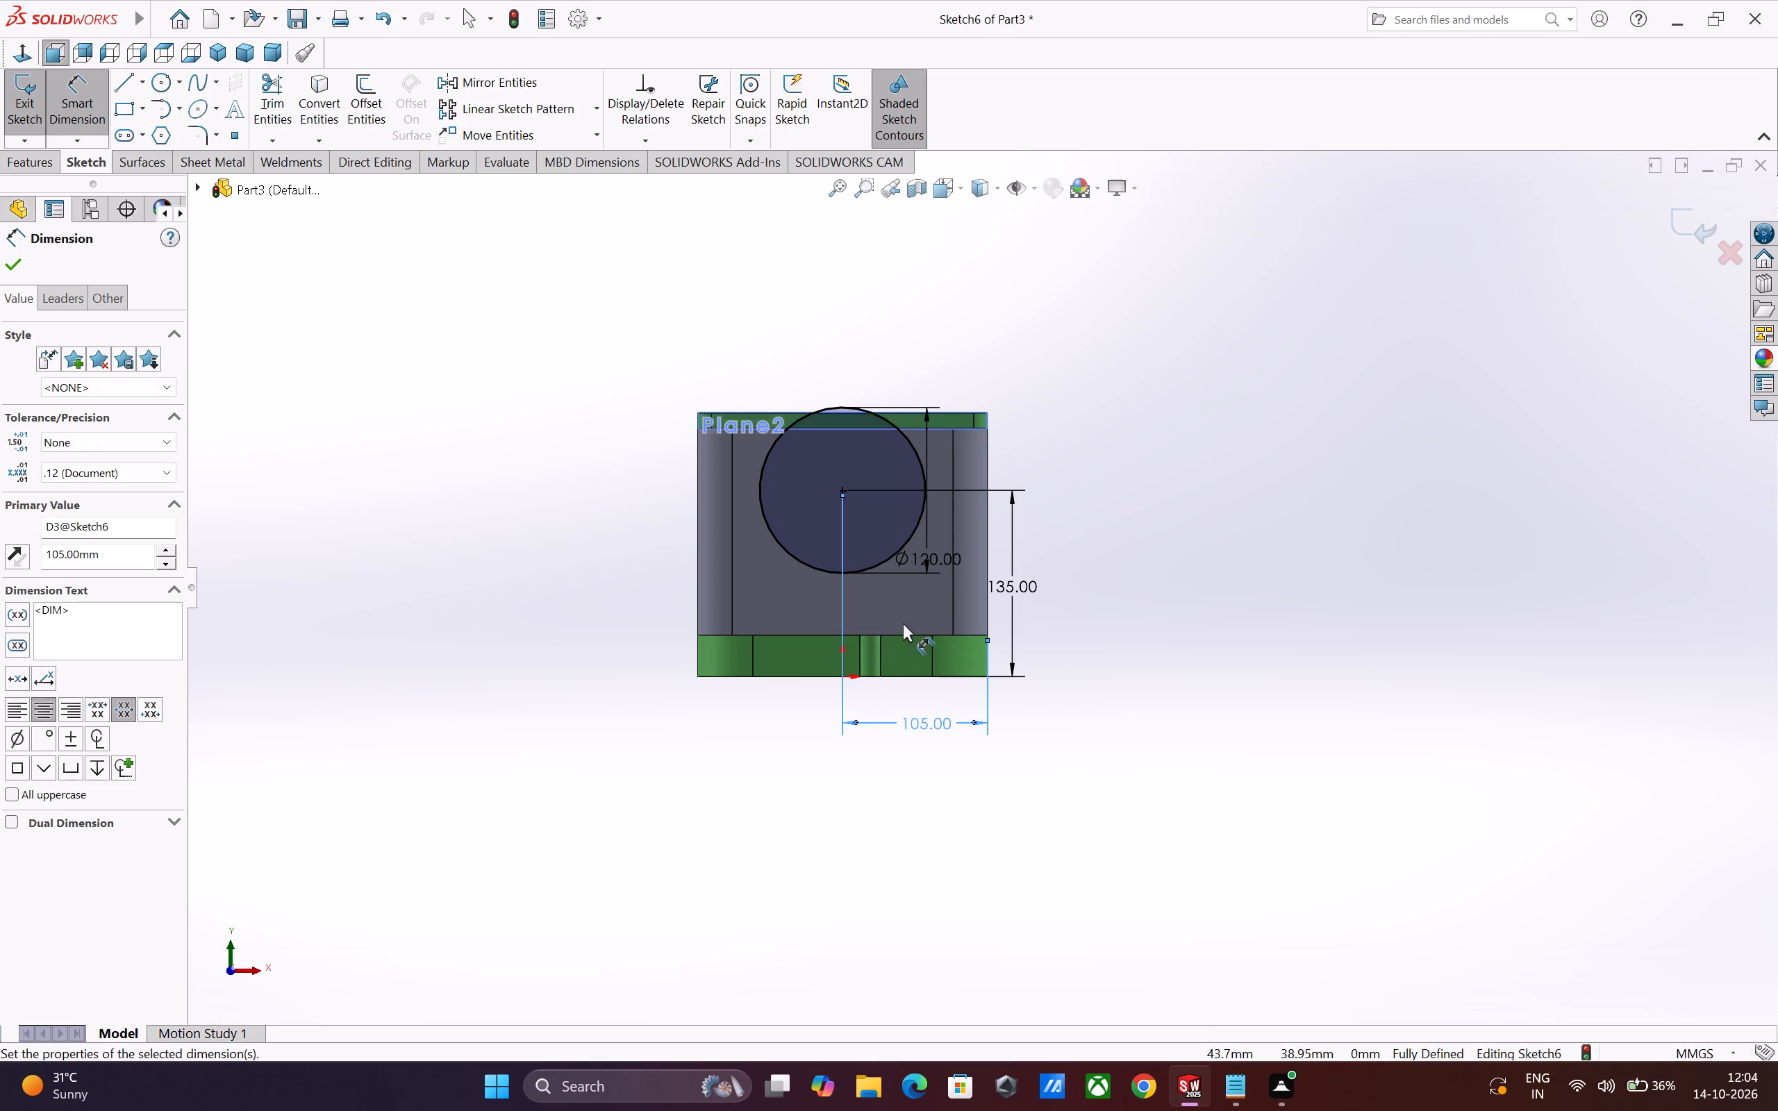
Sketch a horizontal line about 49 mm long across the circle, just below the stepped frame's top edge.
scroll(903, 623, "up", 1)
scroll(912, 553, "up", 3)
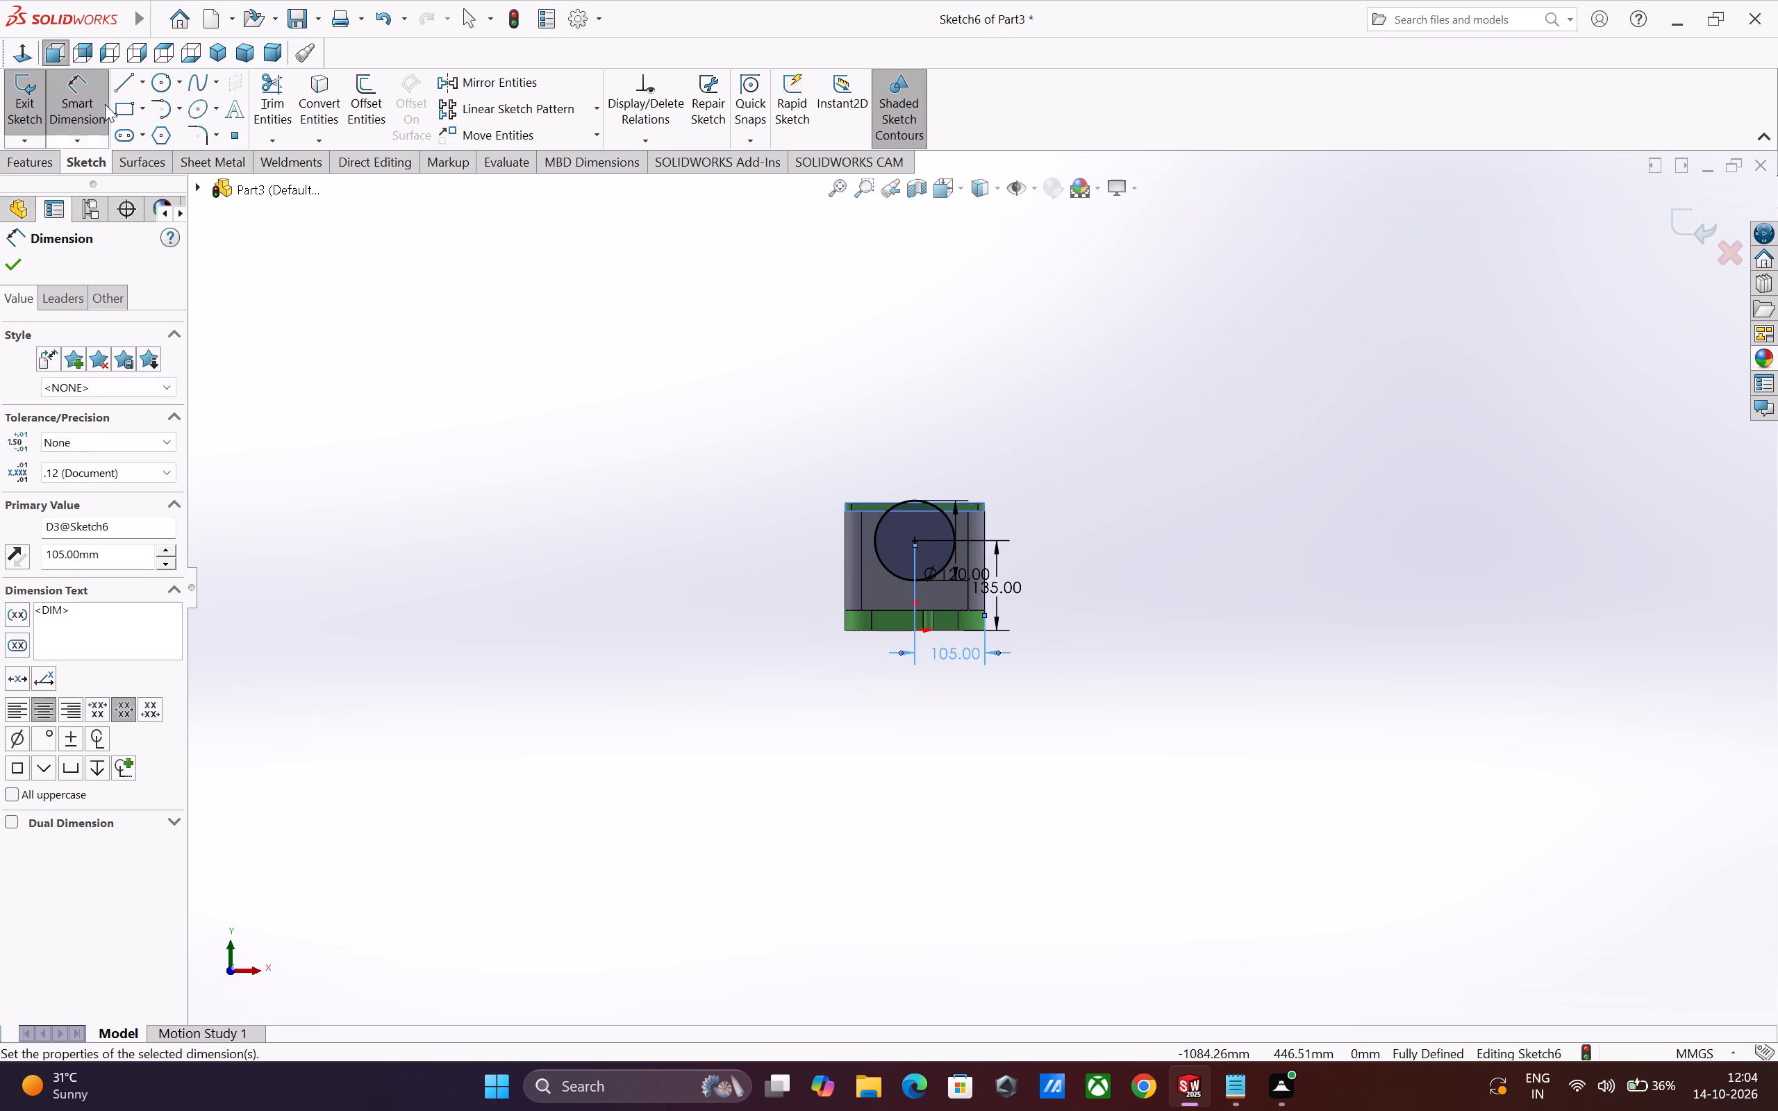
left_click(120, 85)
scroll(979, 501, "down", 3)
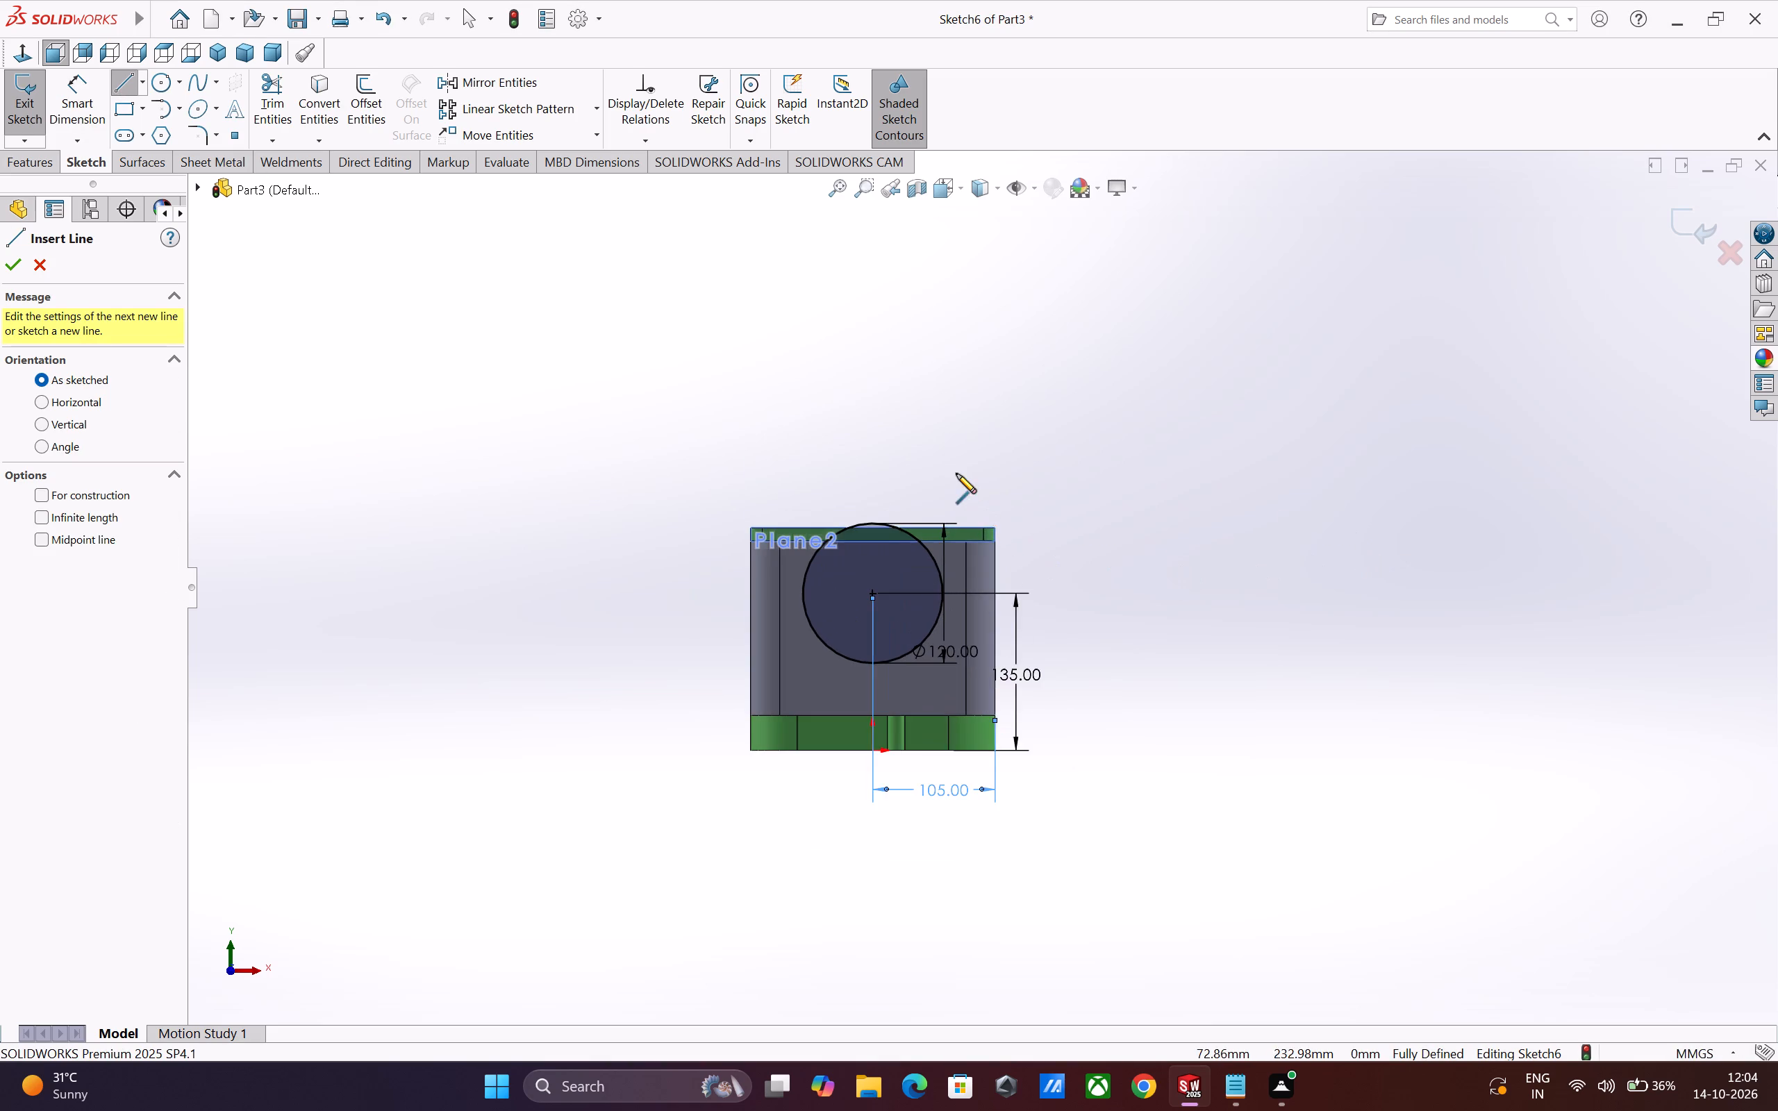
scroll(954, 474, "down", 2)
scroll(801, 532, "down", 5)
scroll(844, 583, "down", 1)
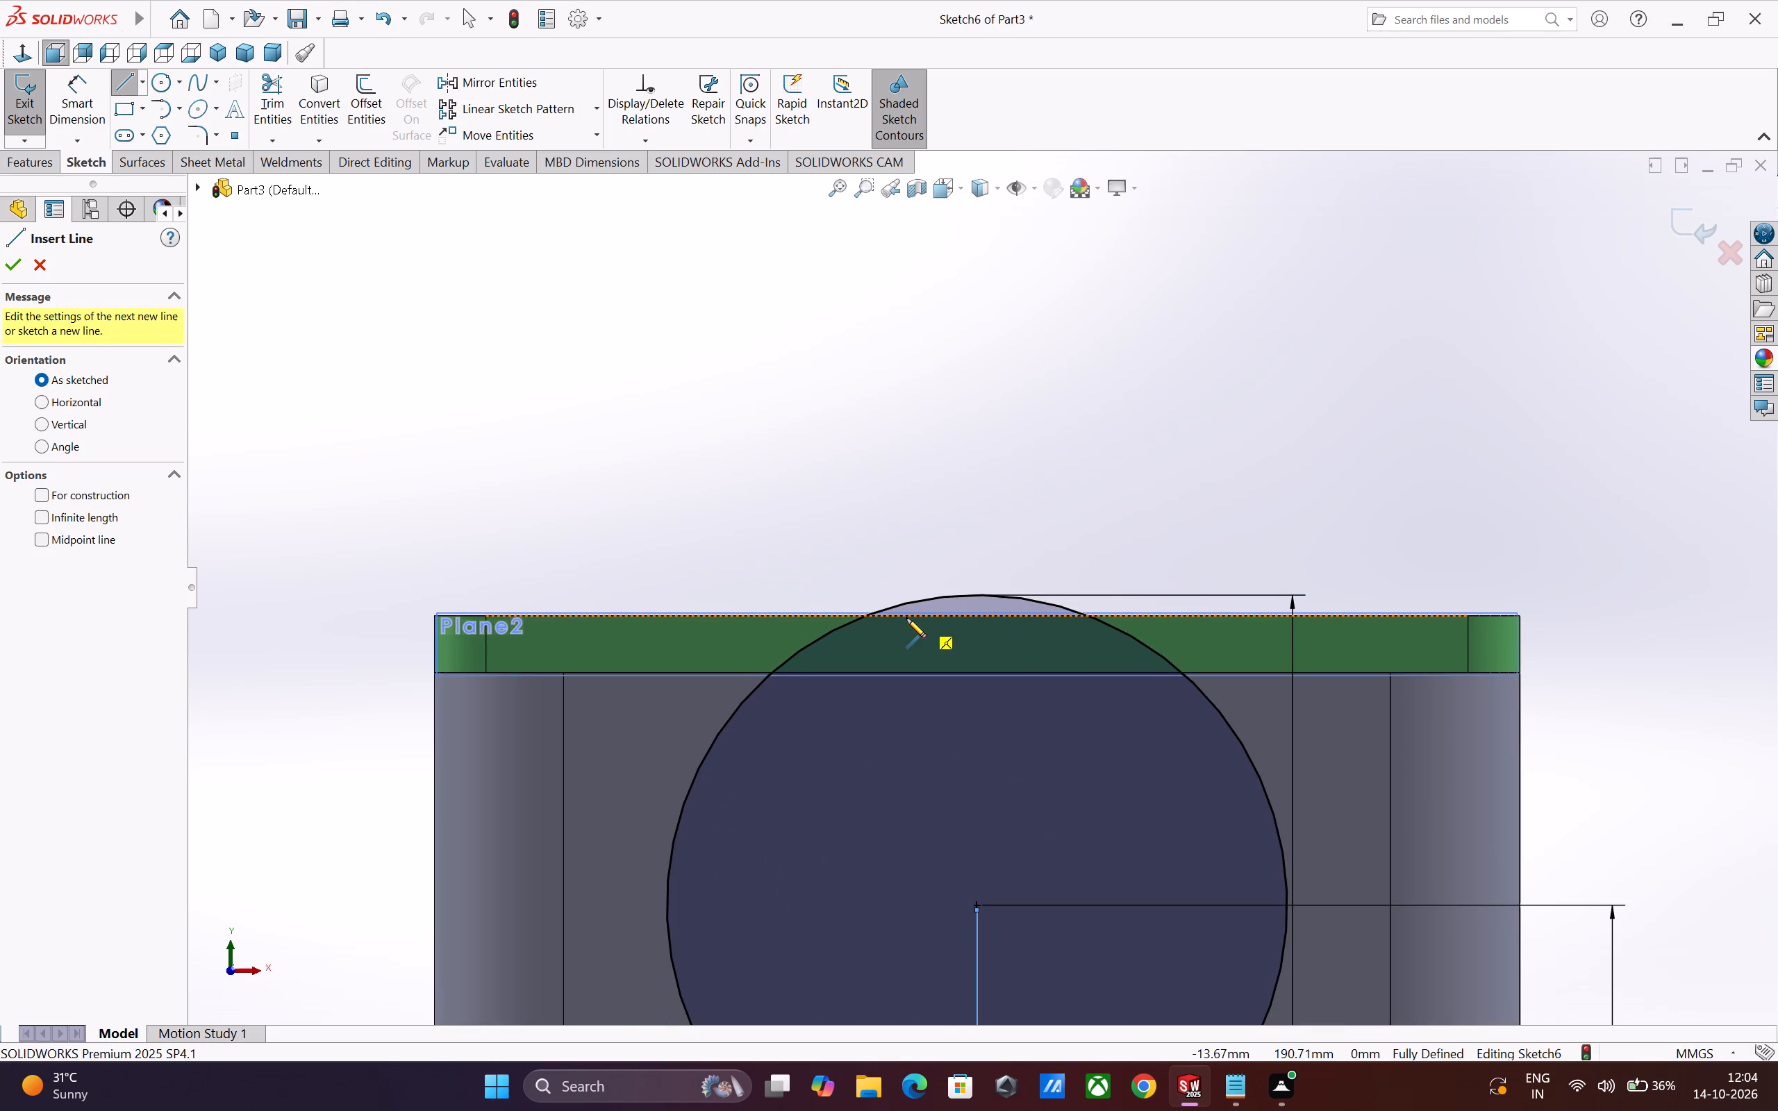
scroll(906, 618, "down", 1)
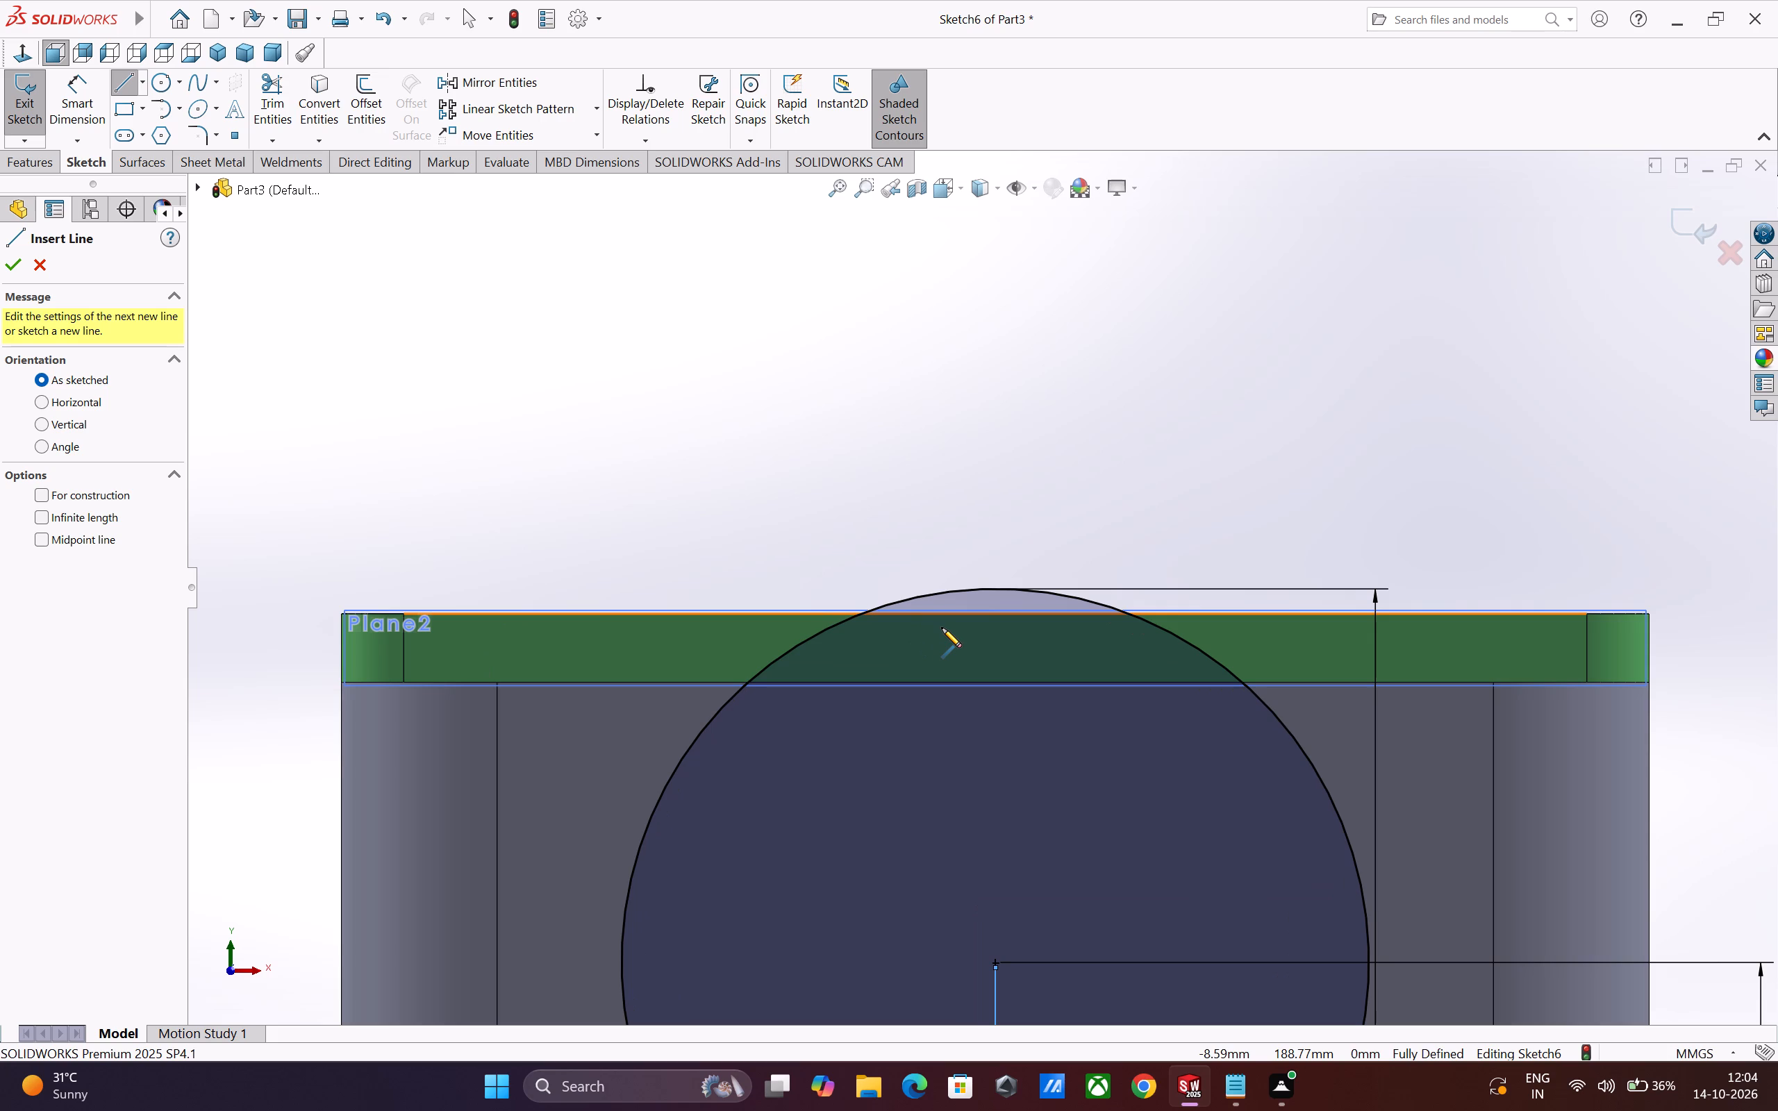
scroll(883, 620, "down", 4)
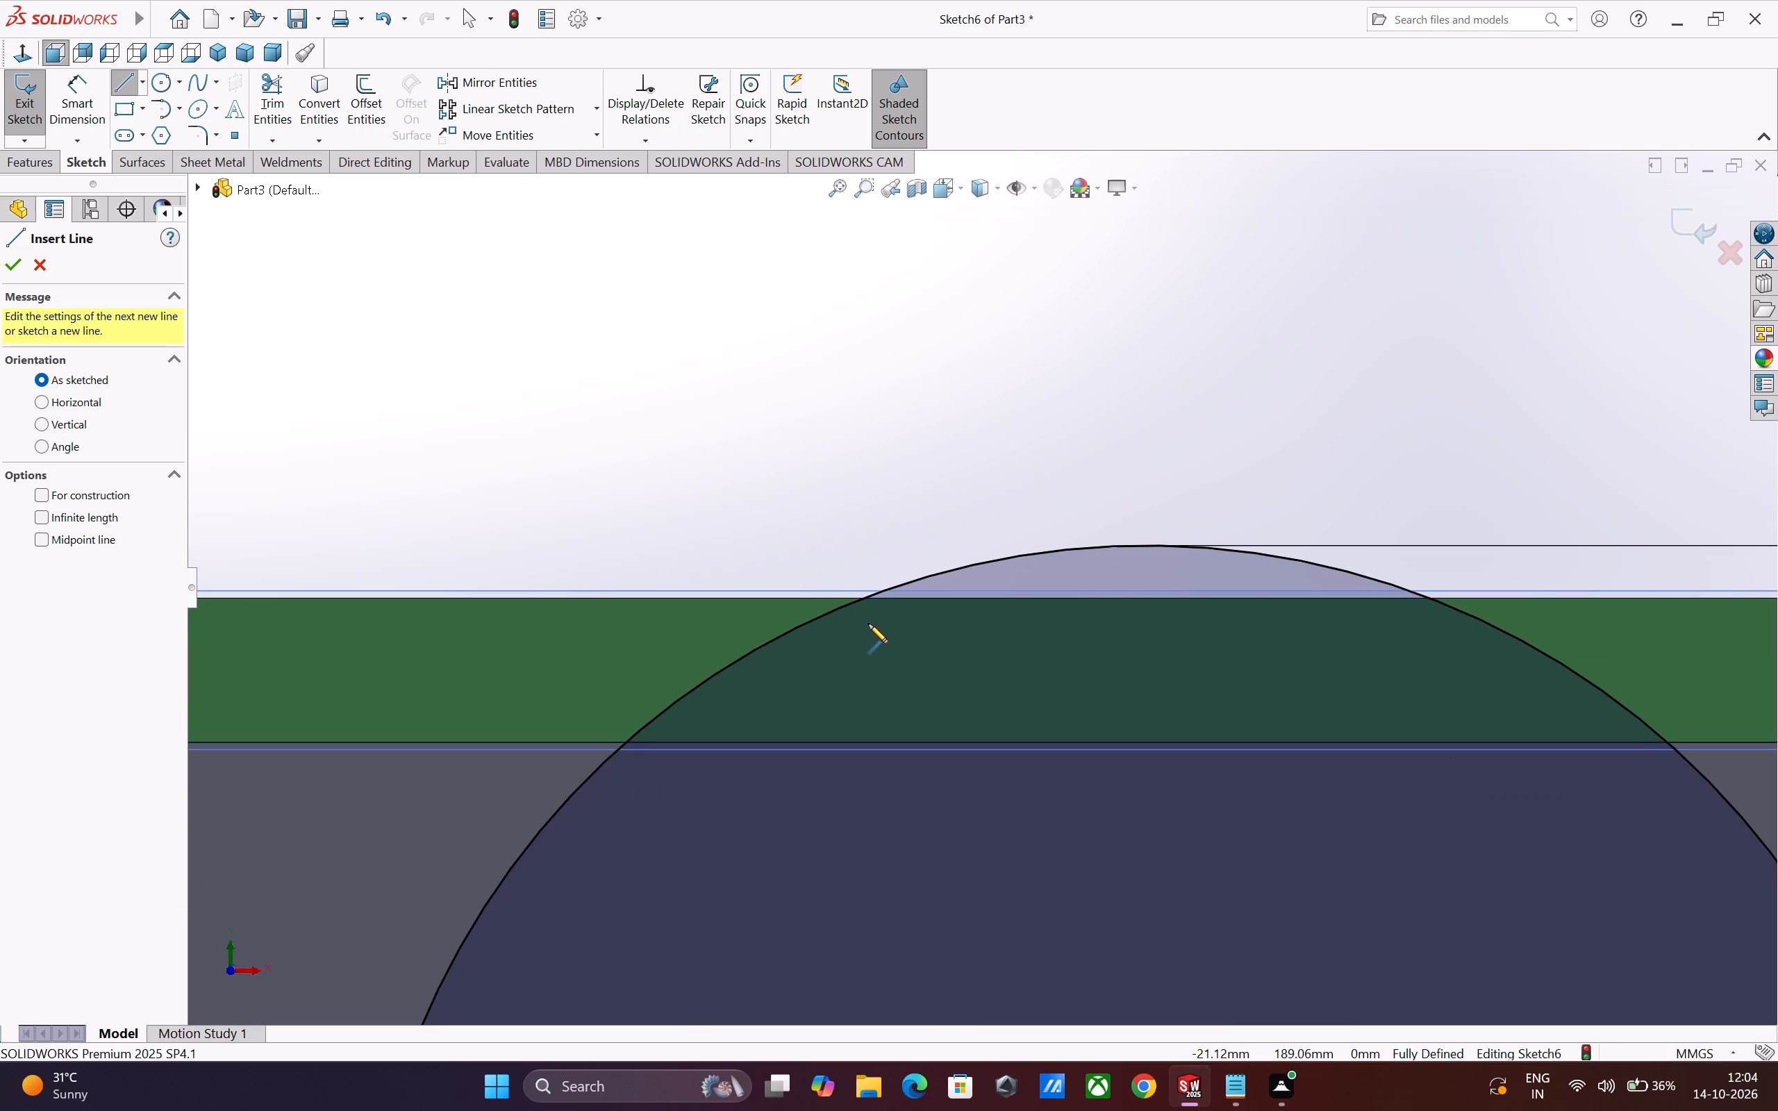
left_click(826, 617)
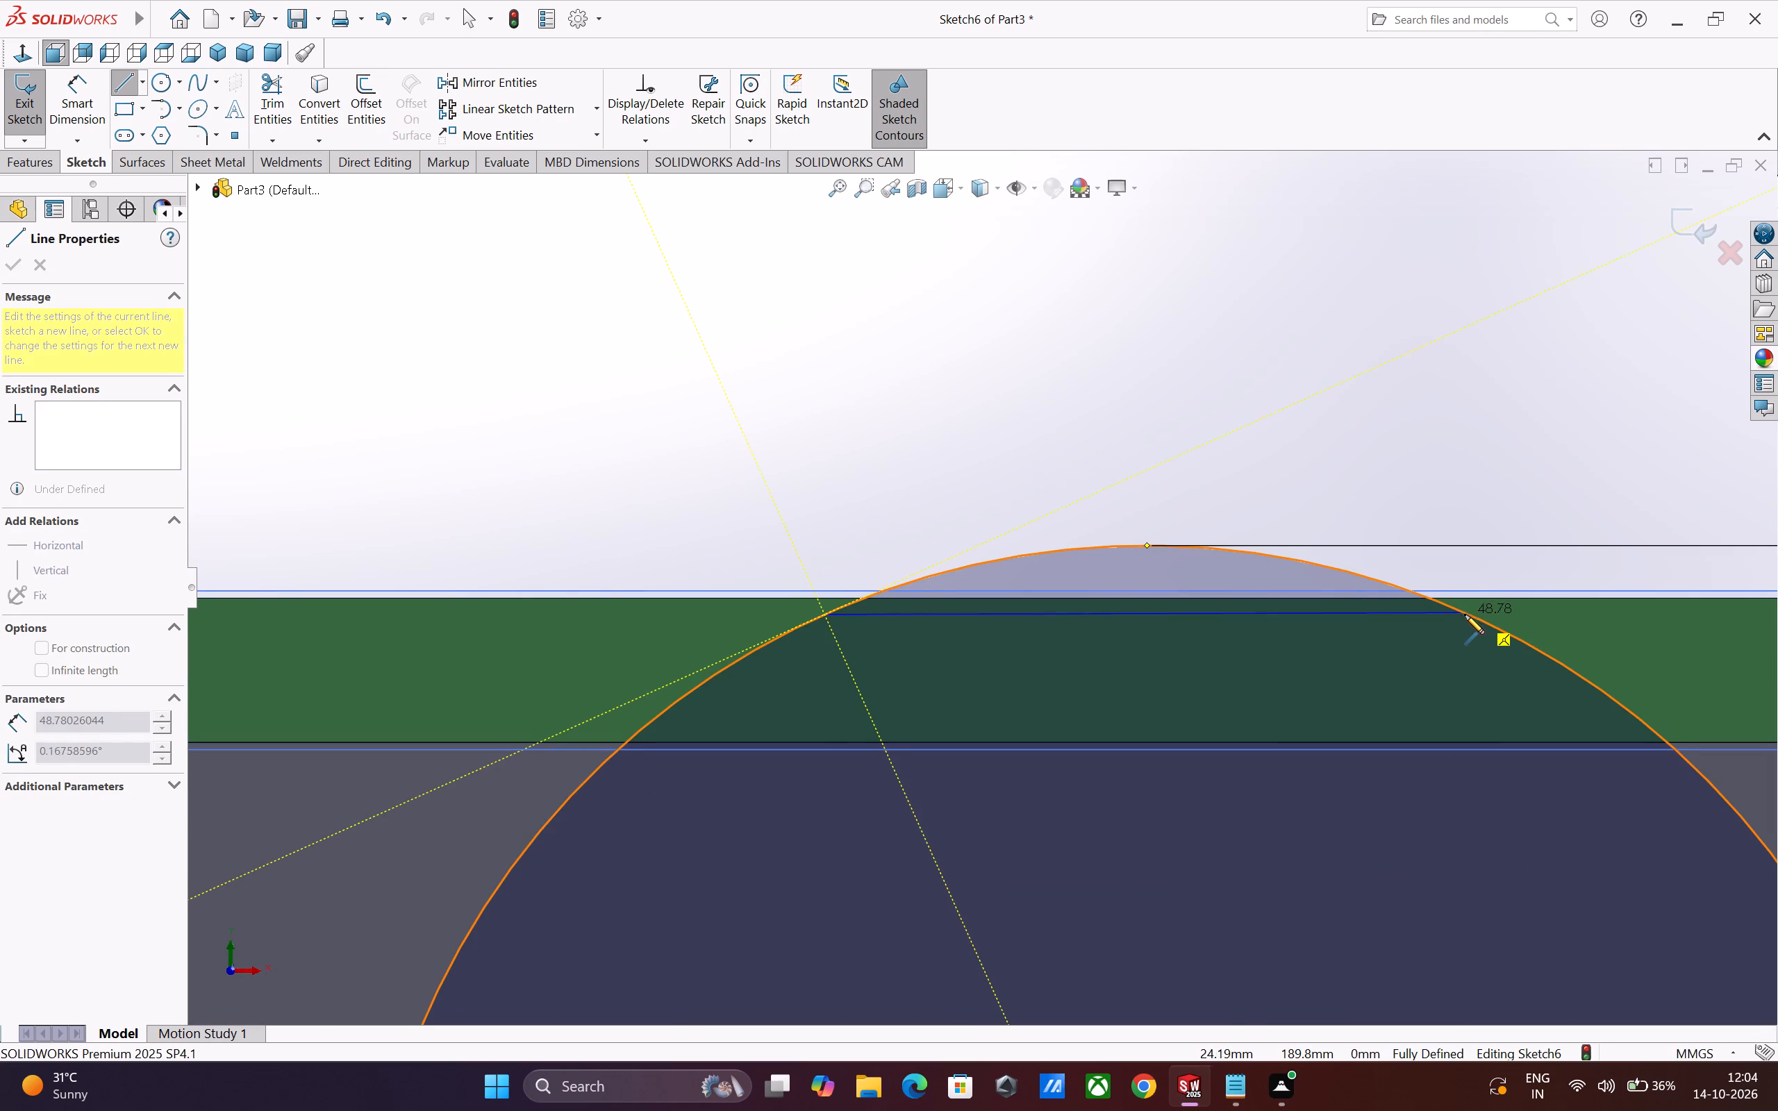
left_click(1470, 618)
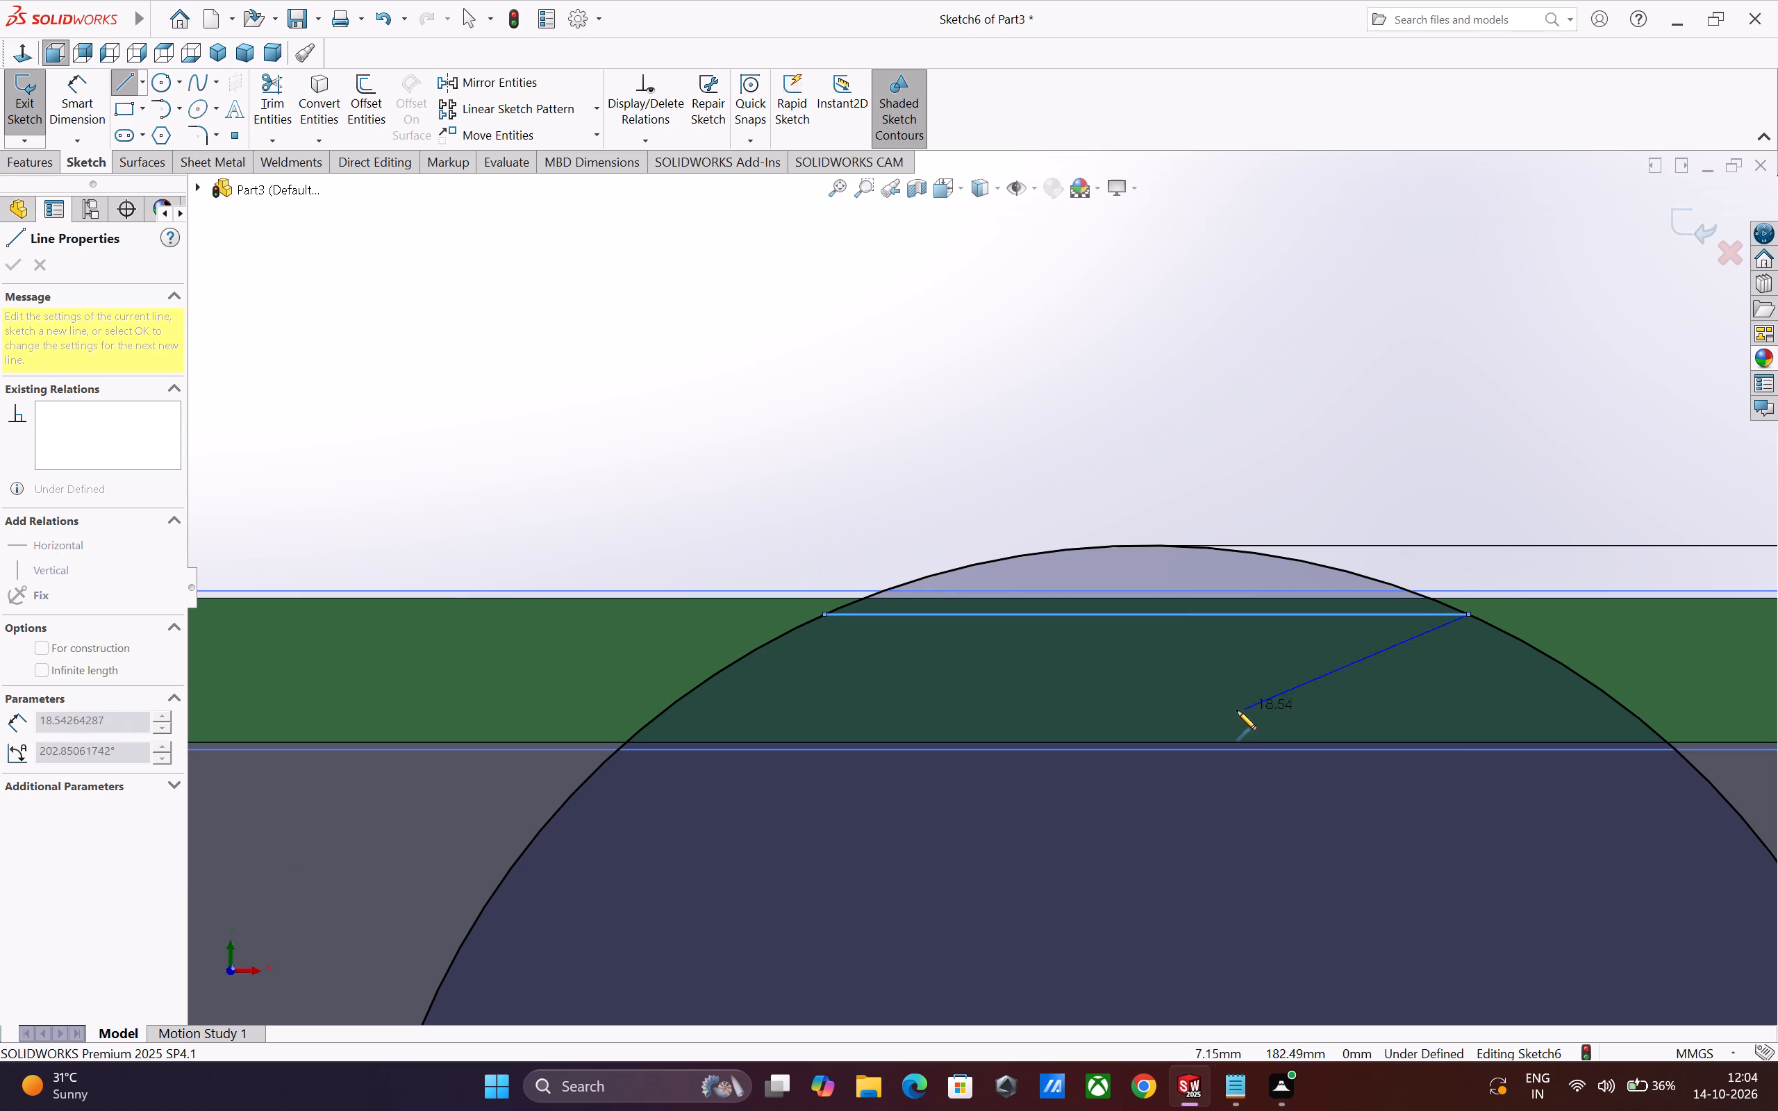
key("Escape")
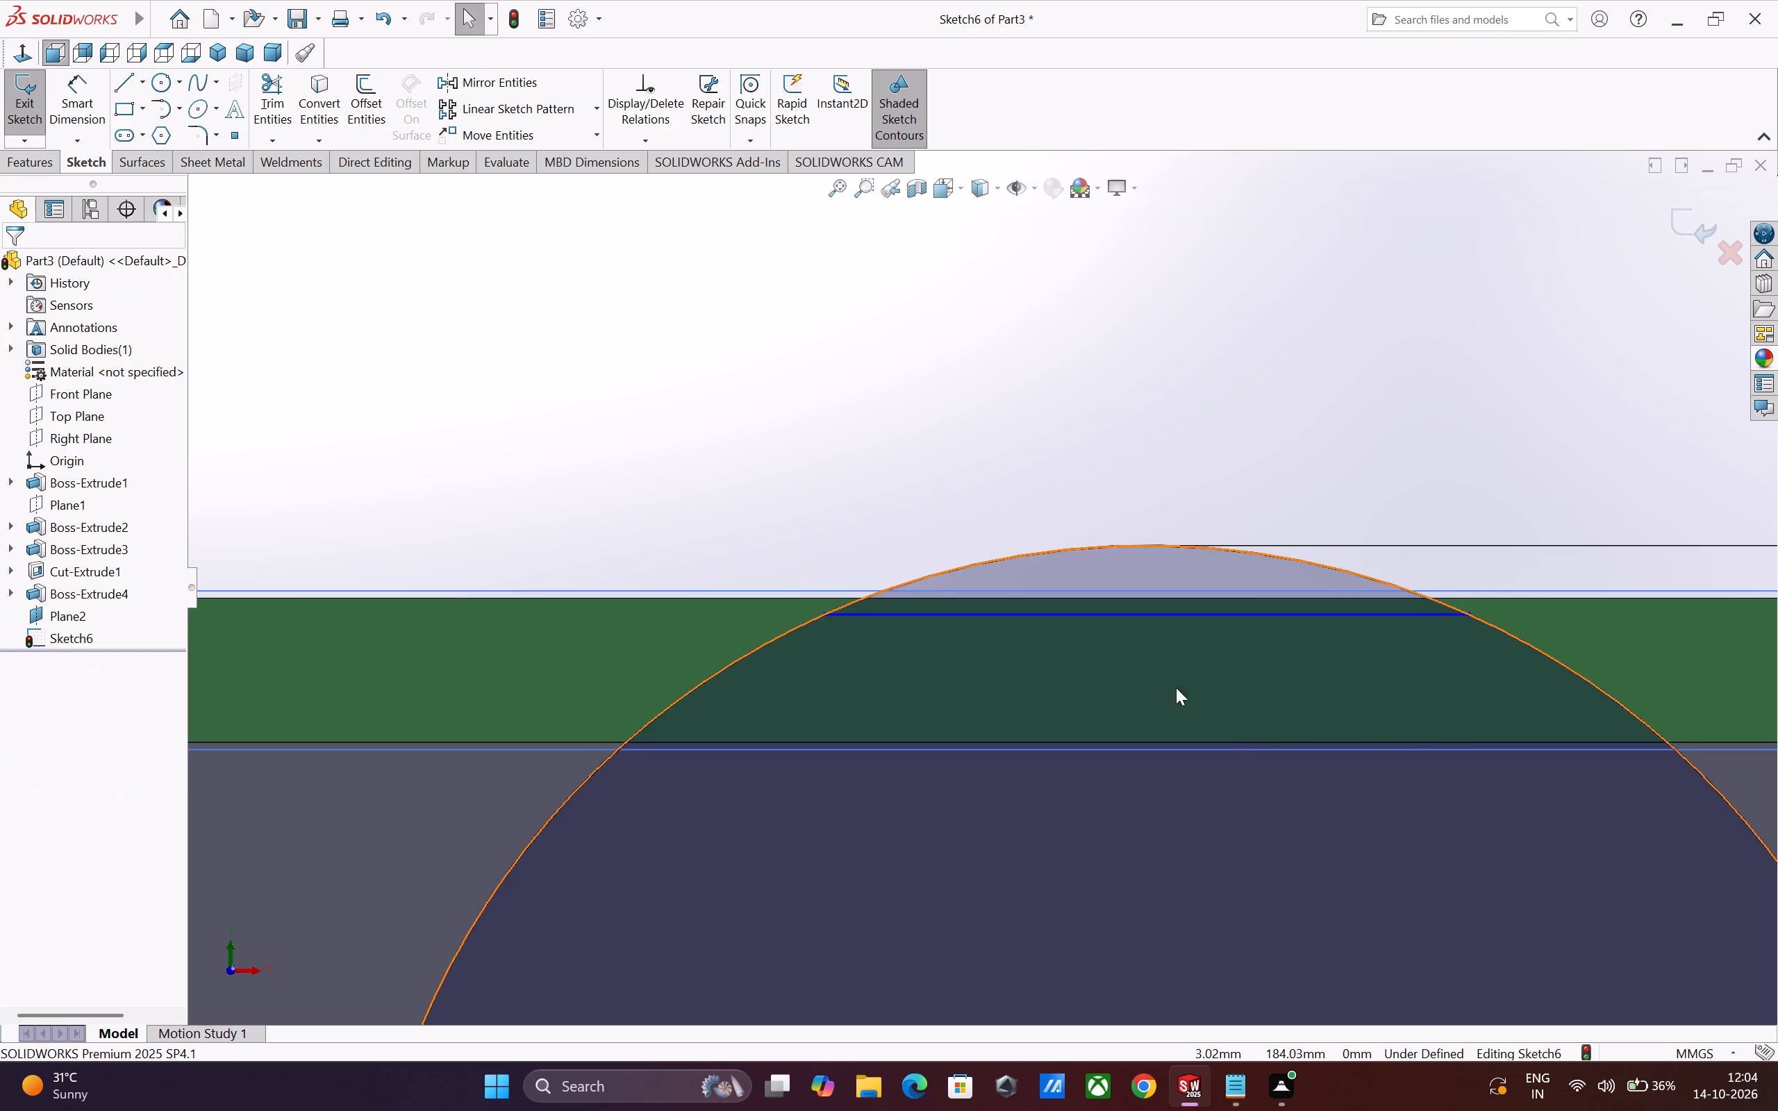
Dimension the horizontal chord line 1 mm below the stepped frame's top edge.
scroll(985, 601, "down", 3)
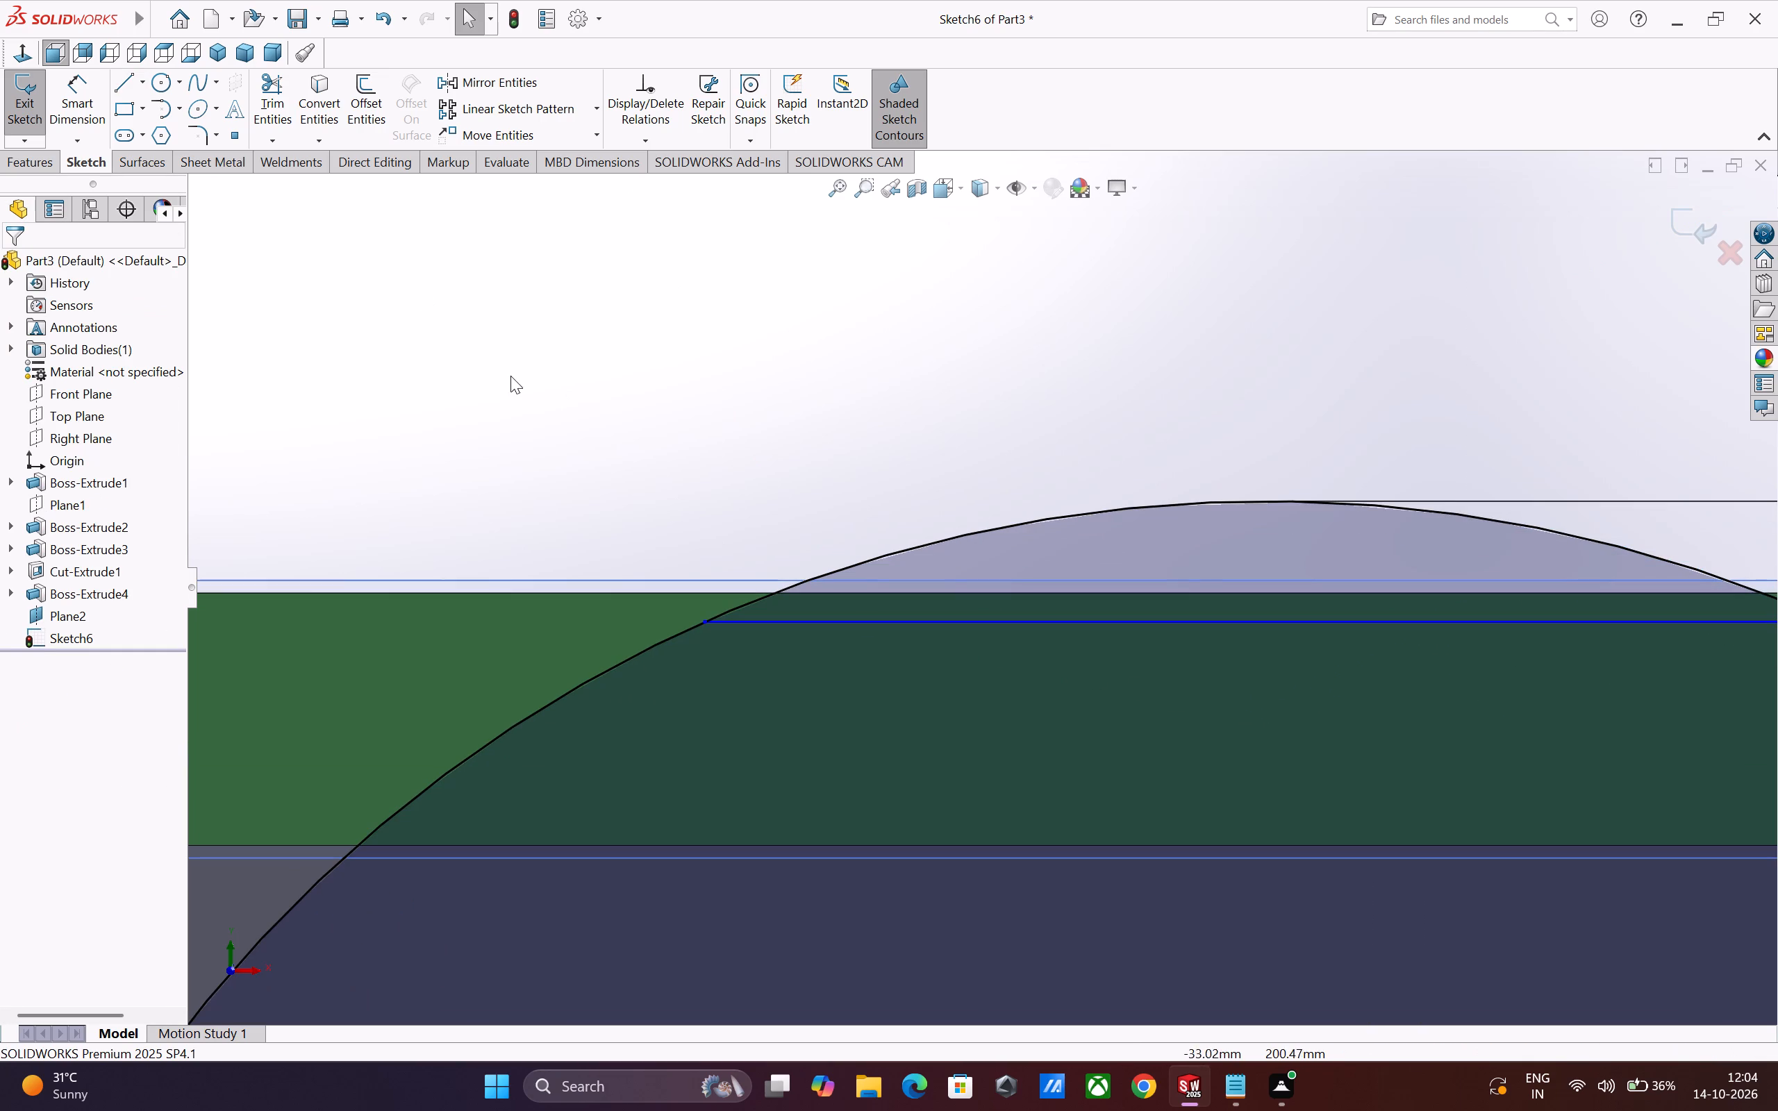
left_click(83, 97)
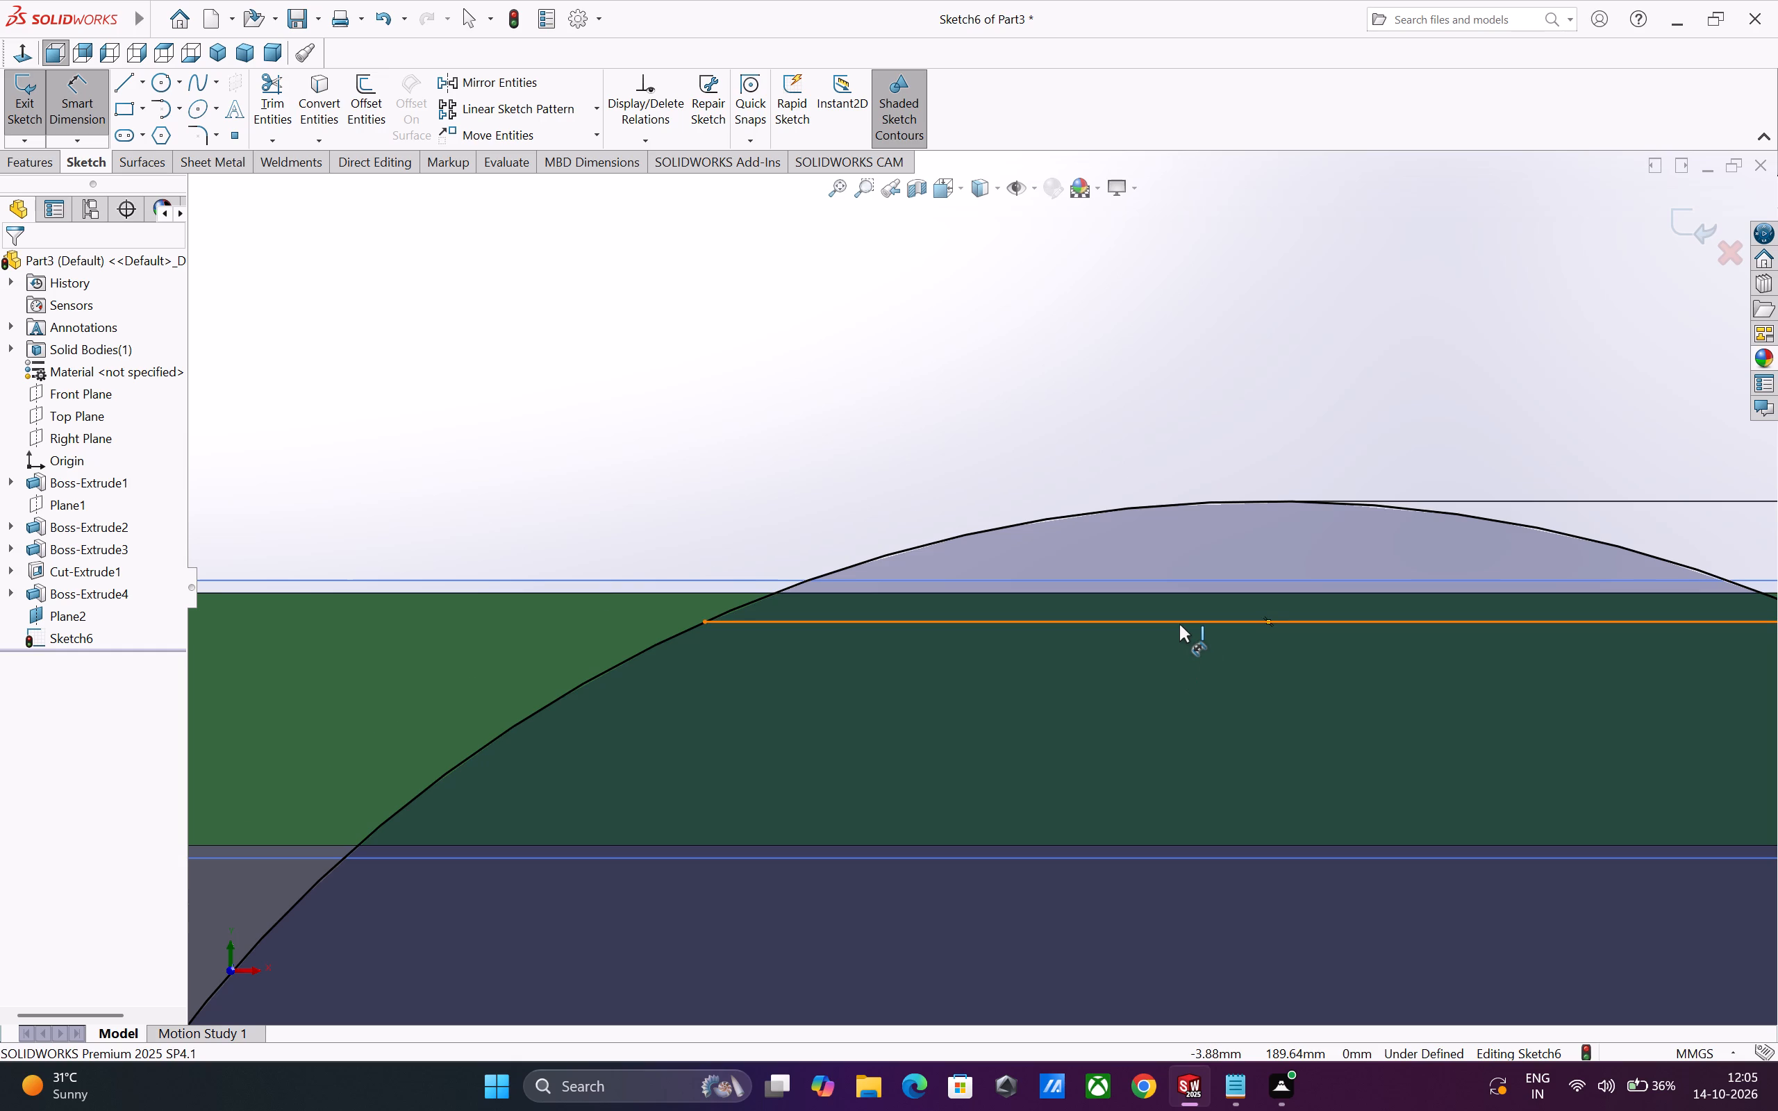
scroll(1179, 624, "down", 2)
scroll(1013, 617, "down", 3)
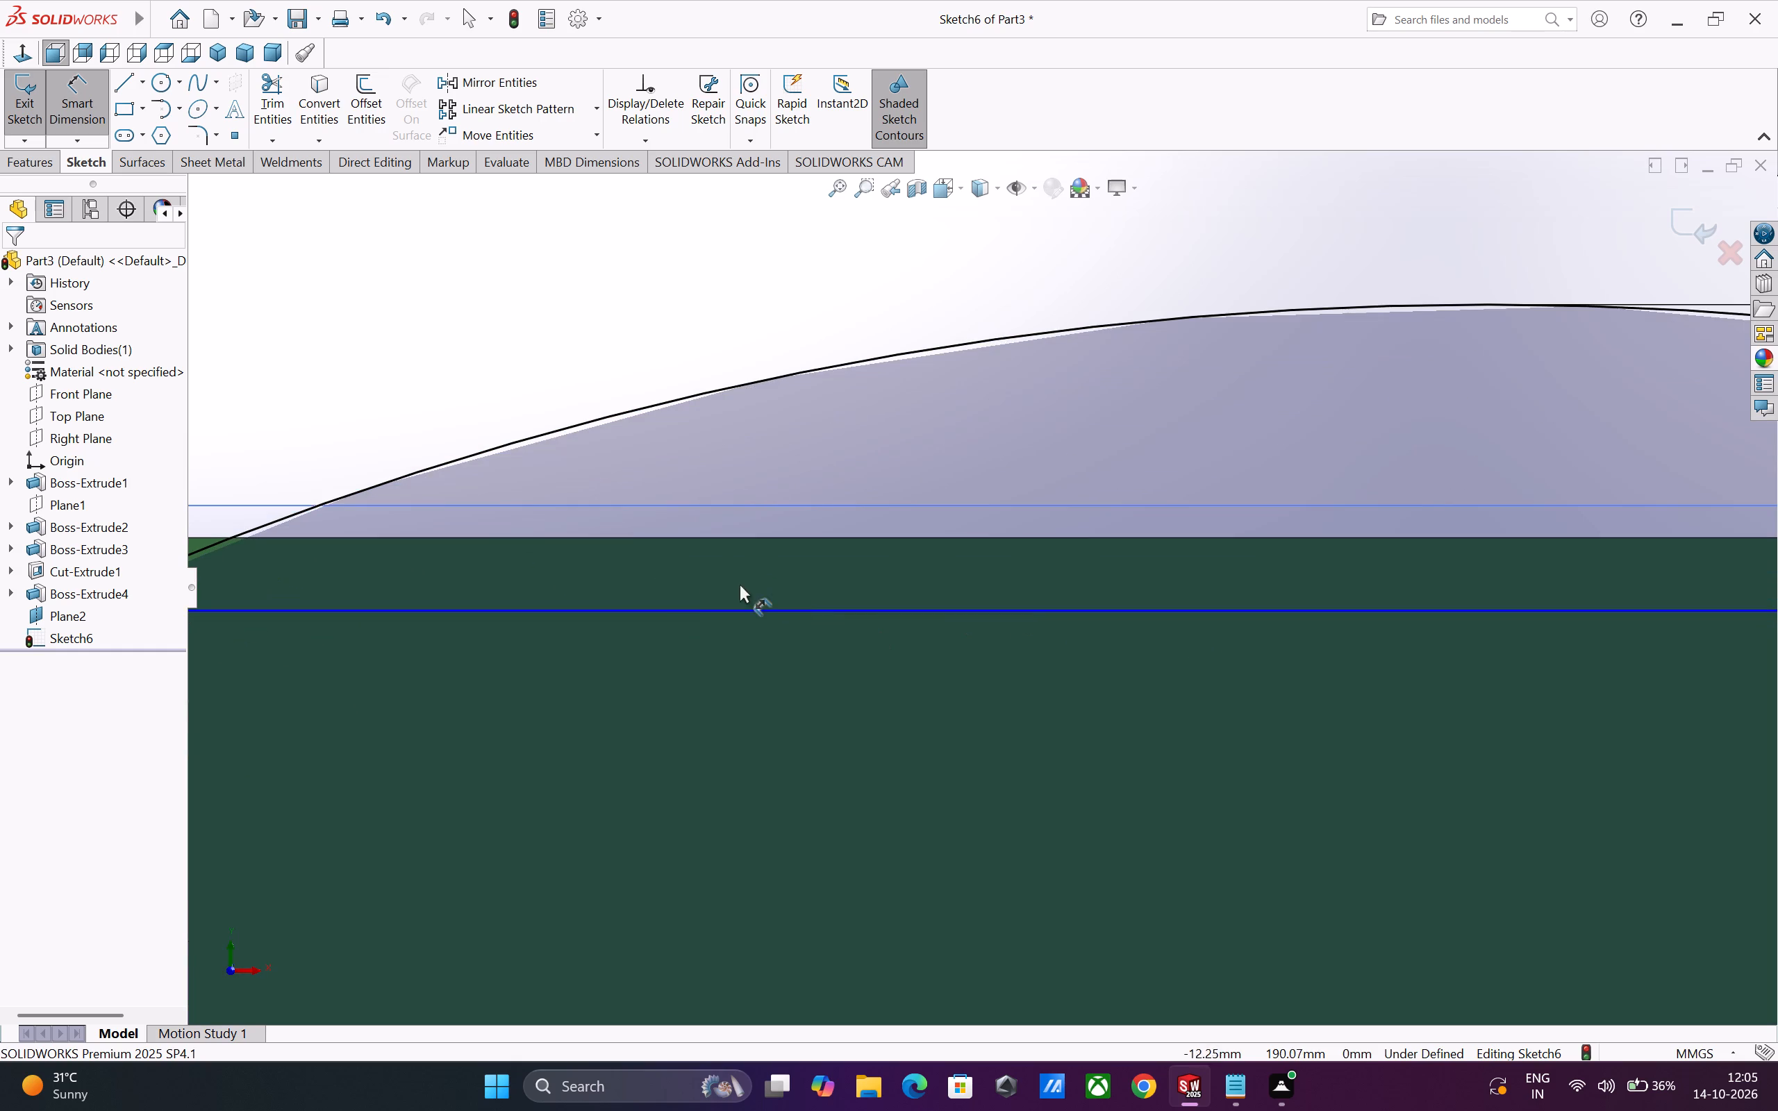
left_click(689, 610)
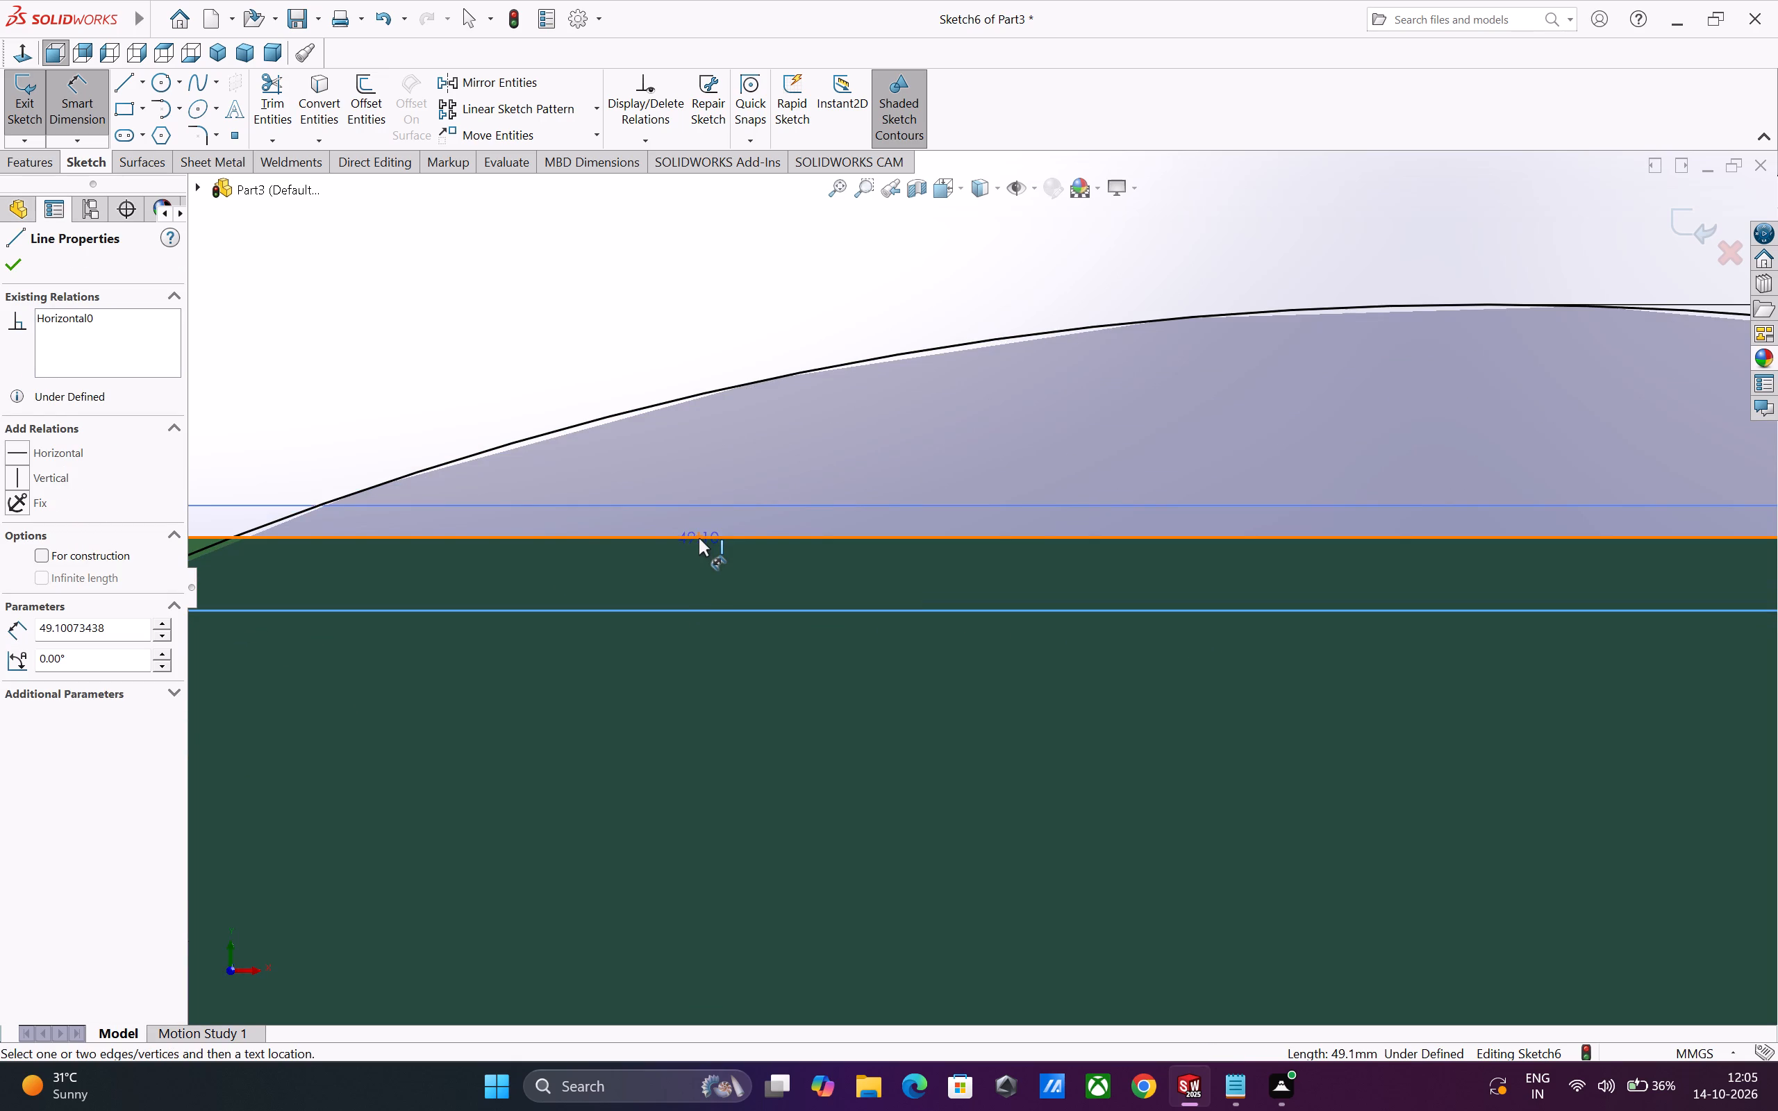
left_click(699, 538)
scroll(703, 548, "up", 5)
left_click(646, 503)
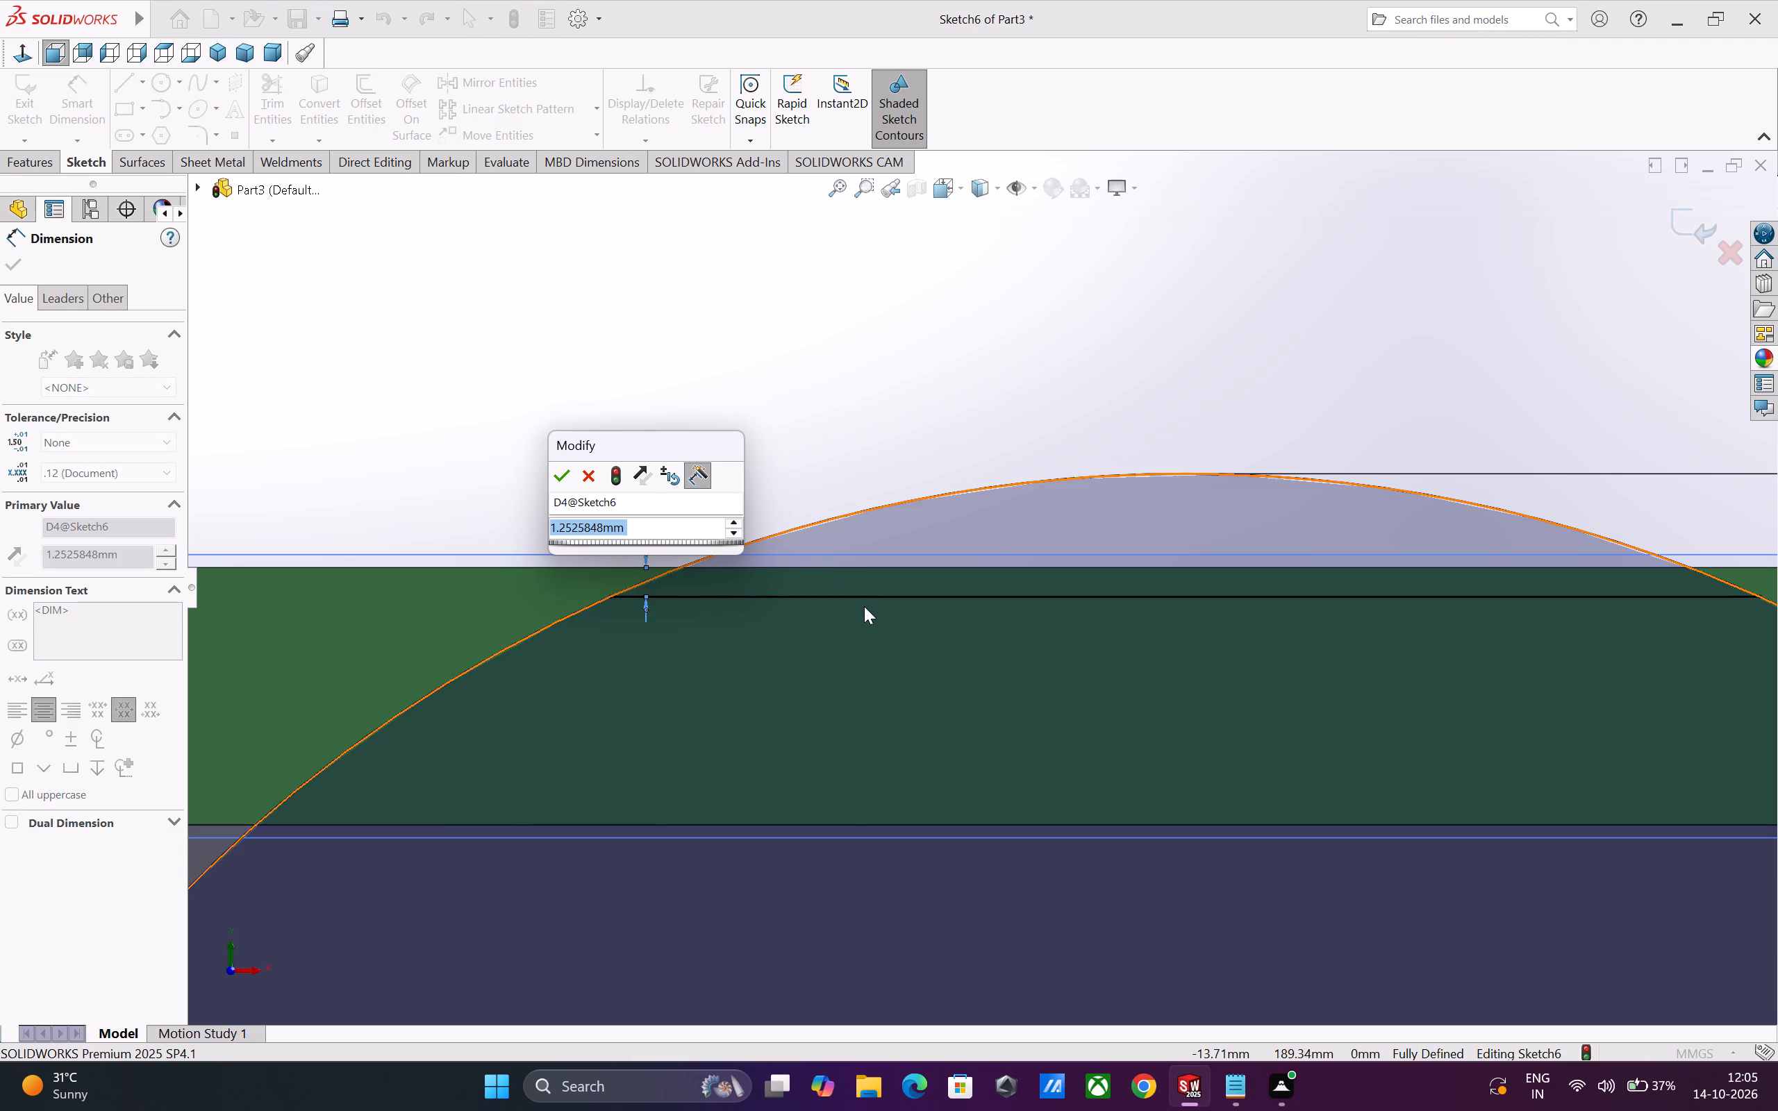
key("1")
key("Return")
Trim away the circle's arc above the chord line so the profile has a flat top.
scroll(879, 609, "up", 5)
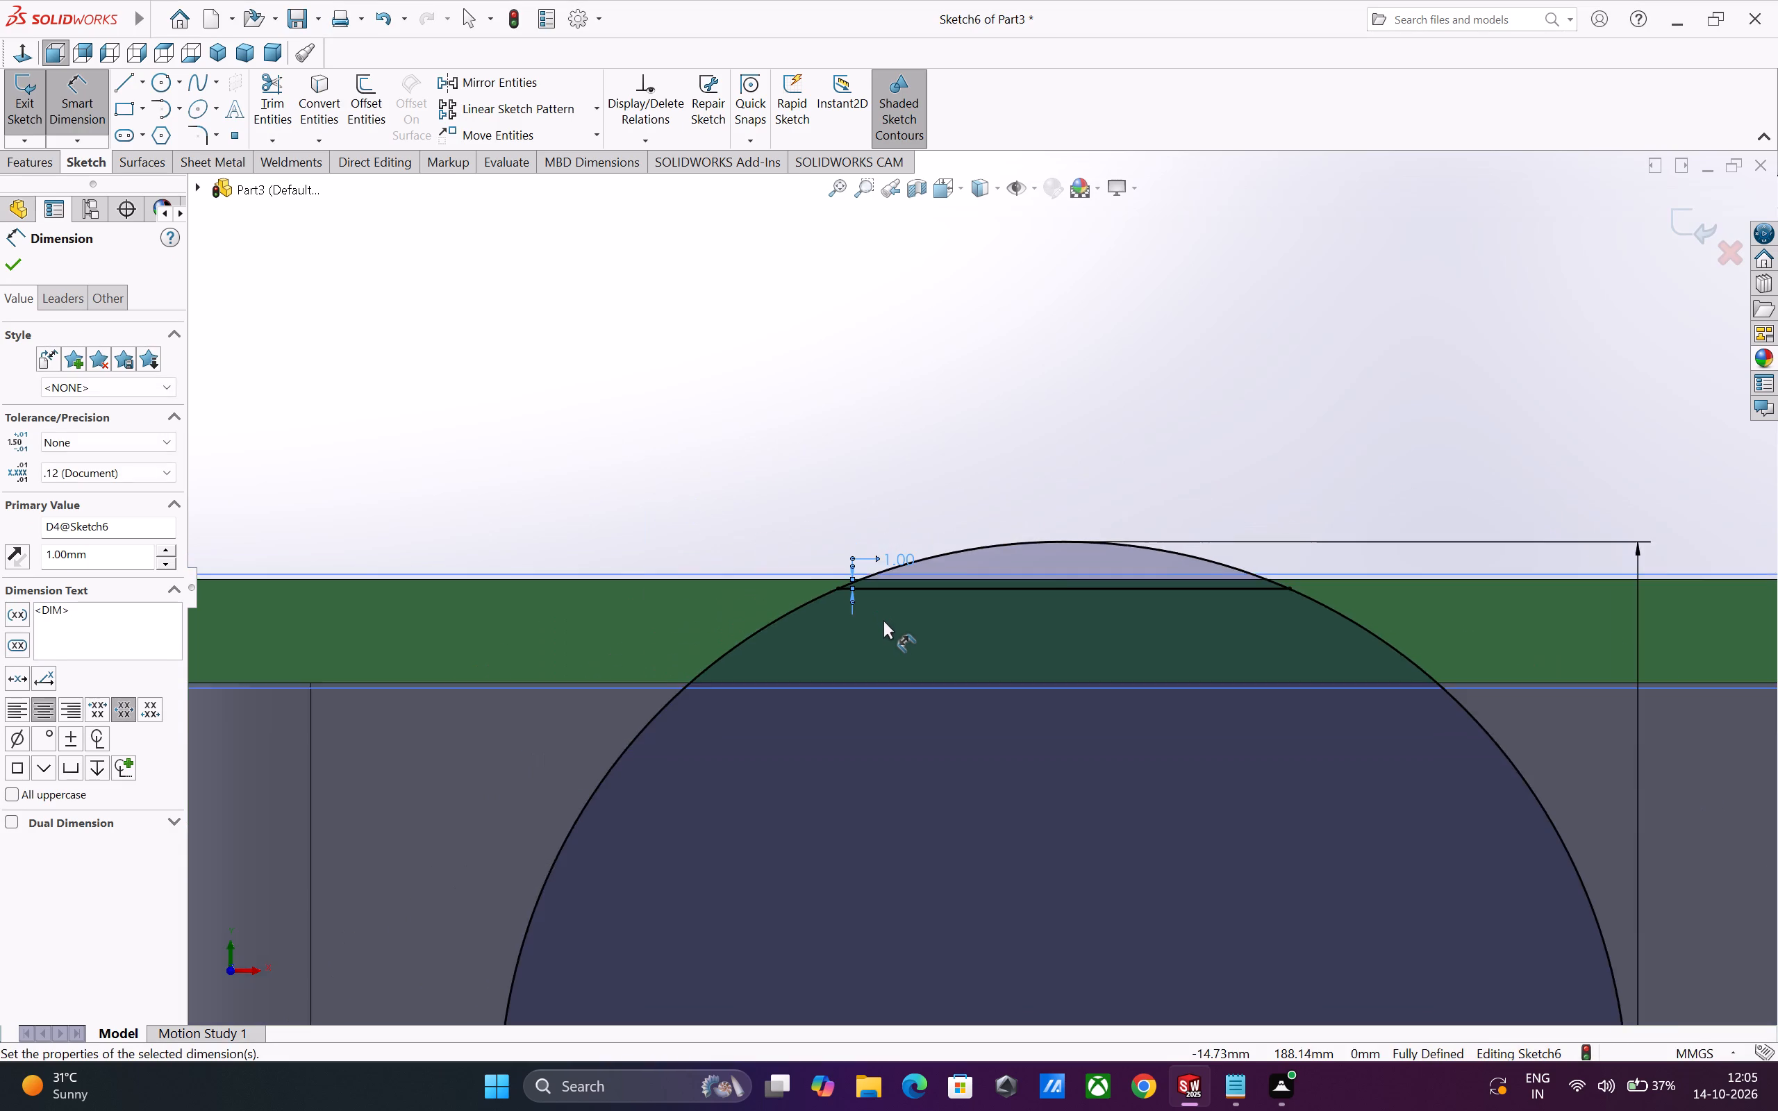
scroll(883, 620, "up", 6)
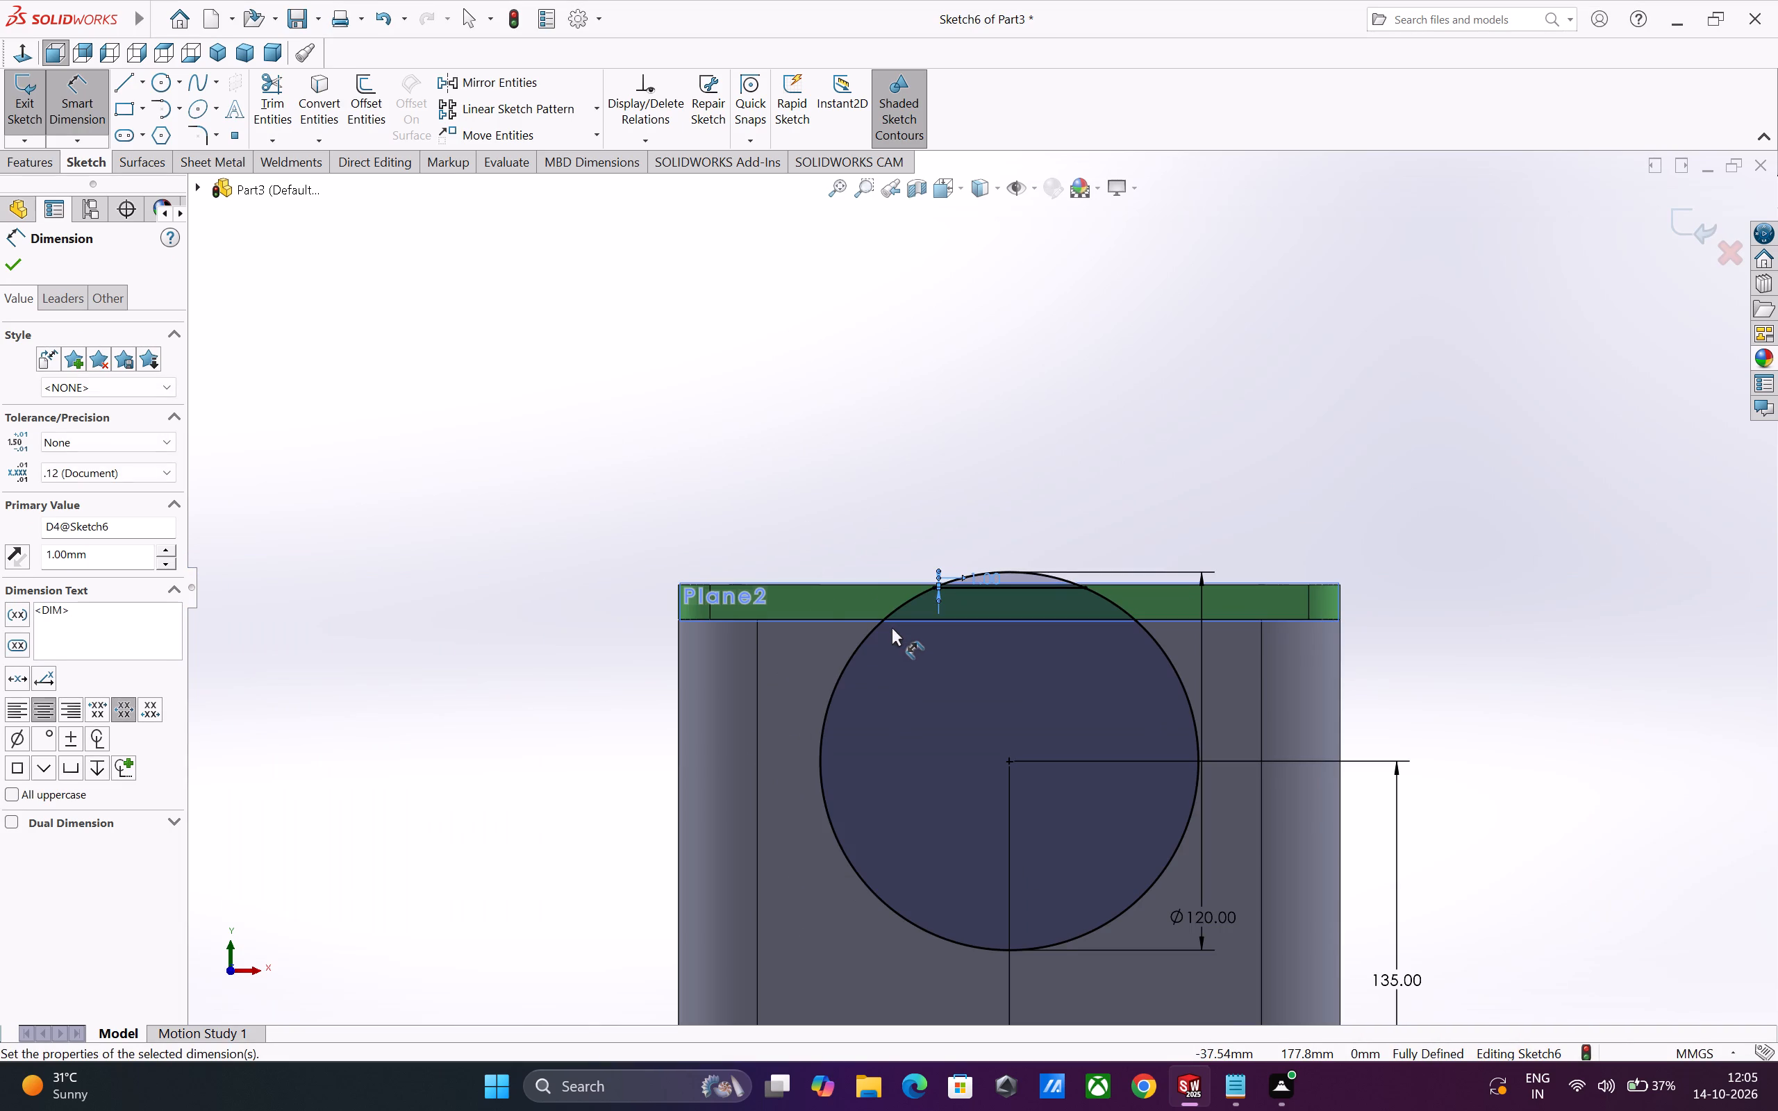
left_click(269, 118)
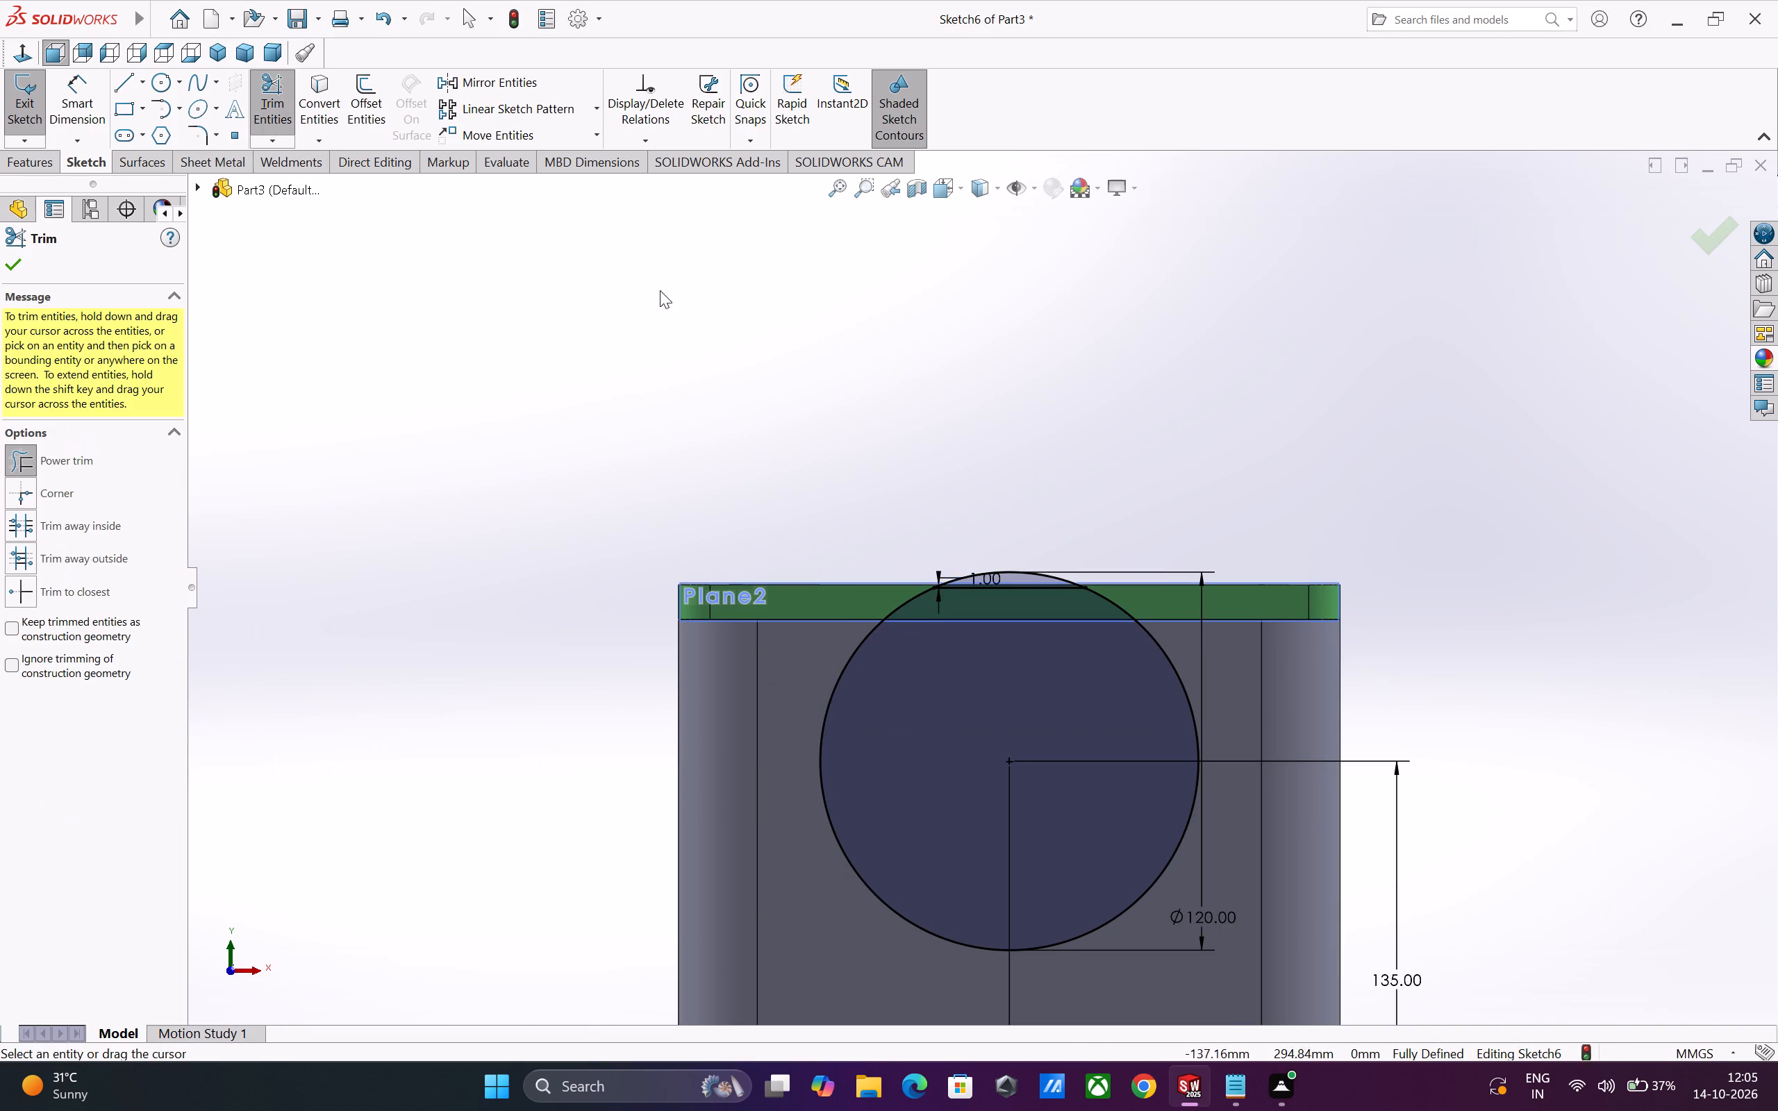
scroll(907, 376, "down", 6)
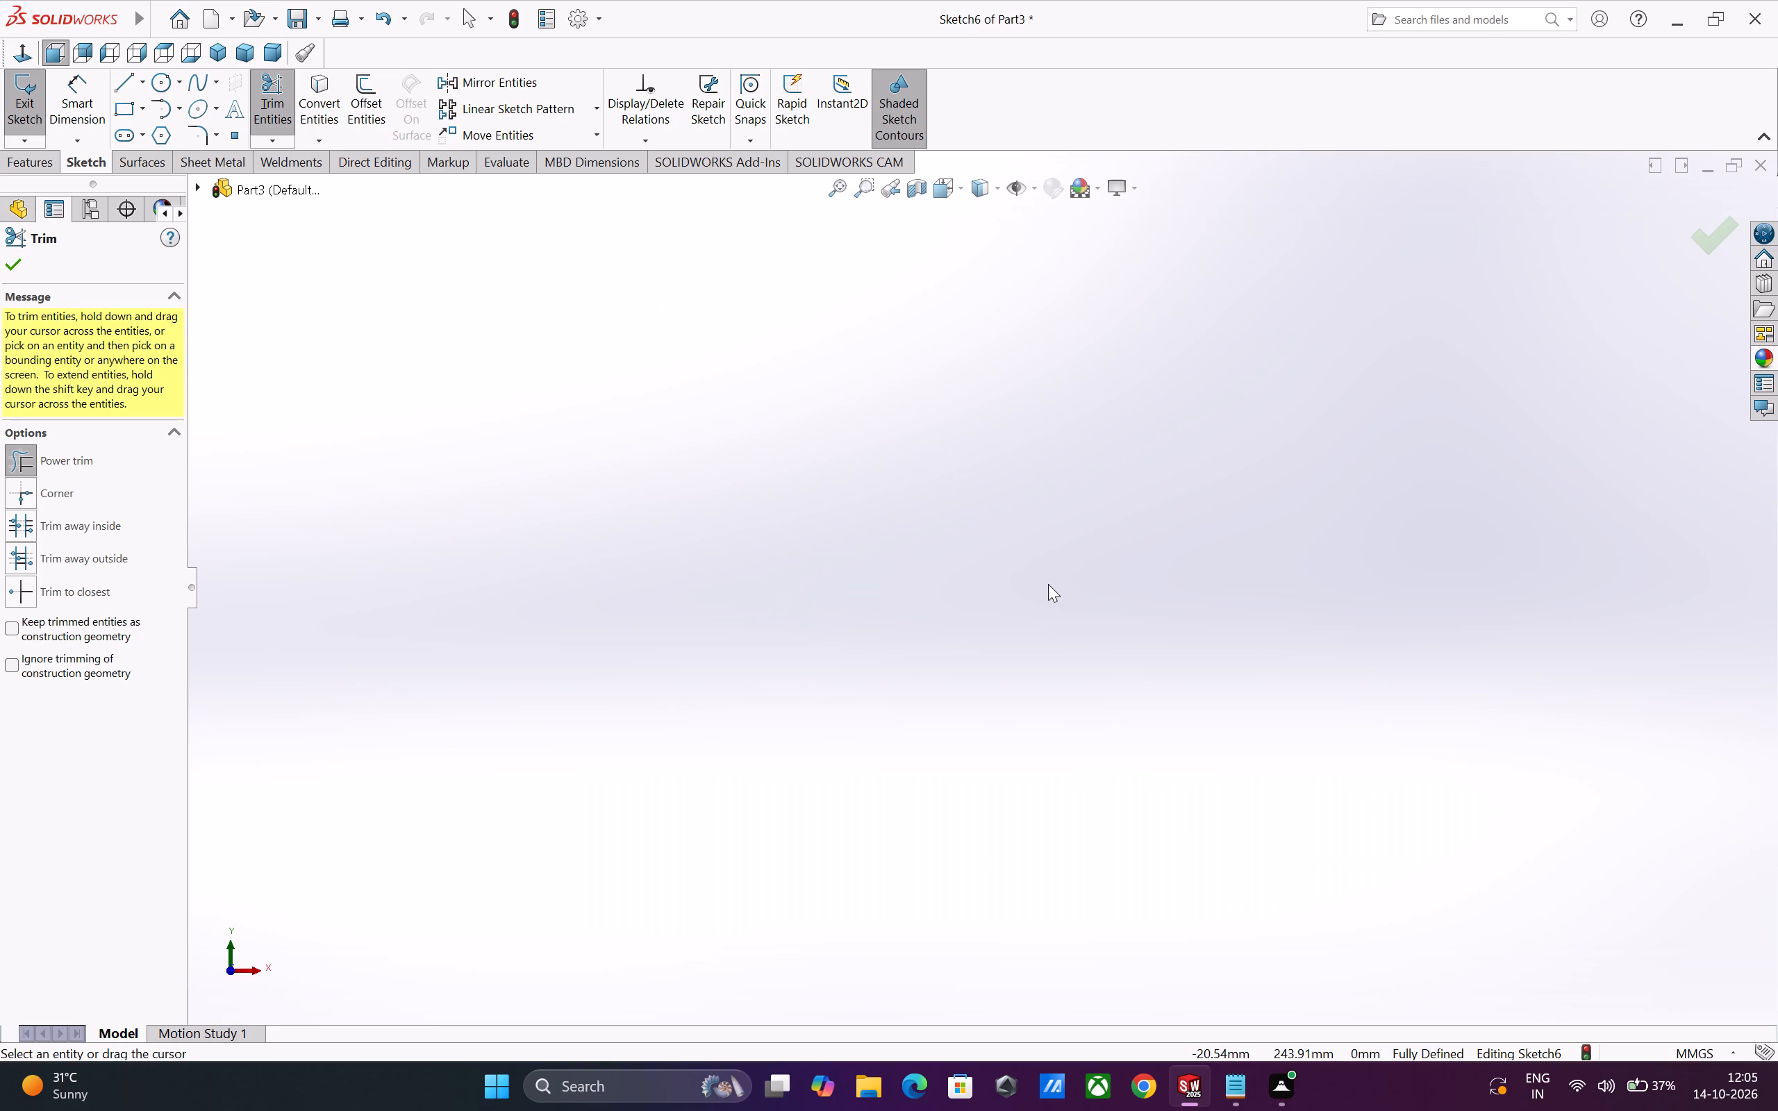
scroll(1048, 584, "down", 2)
scroll(1046, 592, "up", 6)
scroll(1057, 728, "up", 3)
scroll(1057, 750, "down", 3)
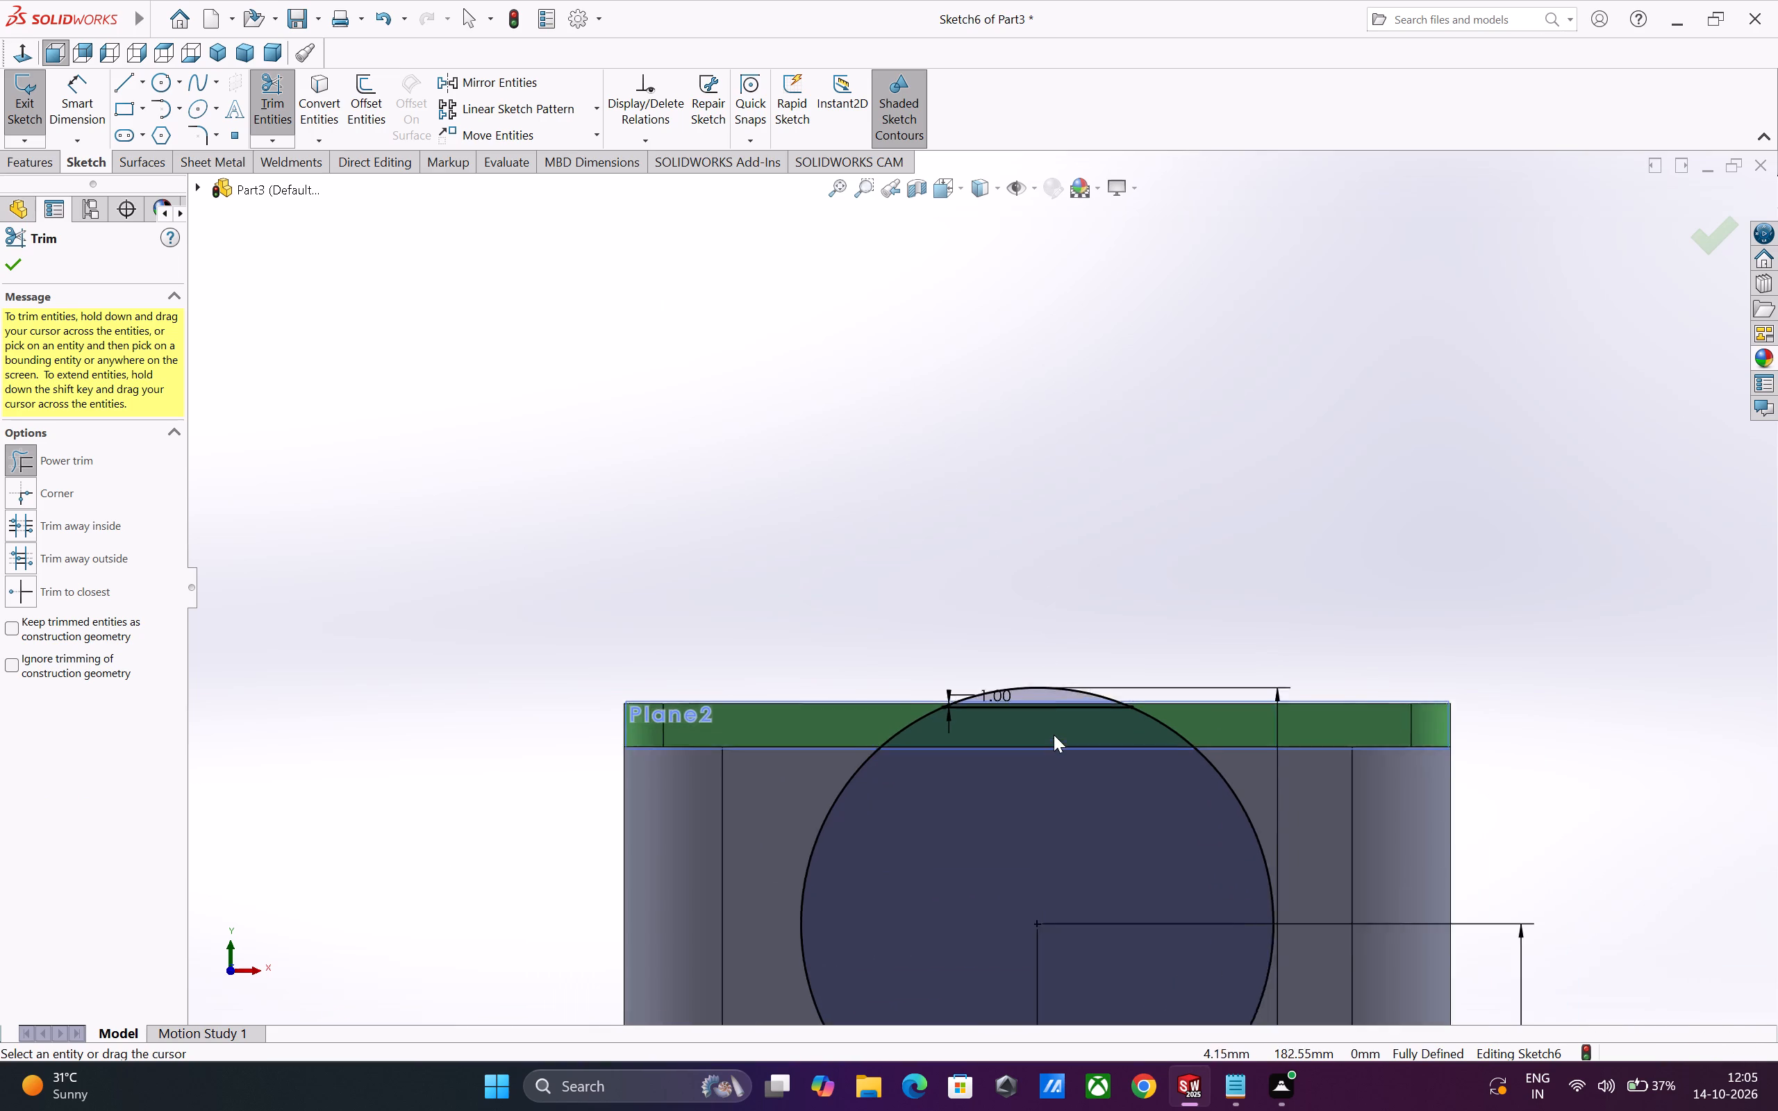
scroll(1054, 735, "down", 2)
left_click_drag(1006, 597, 1010, 629)
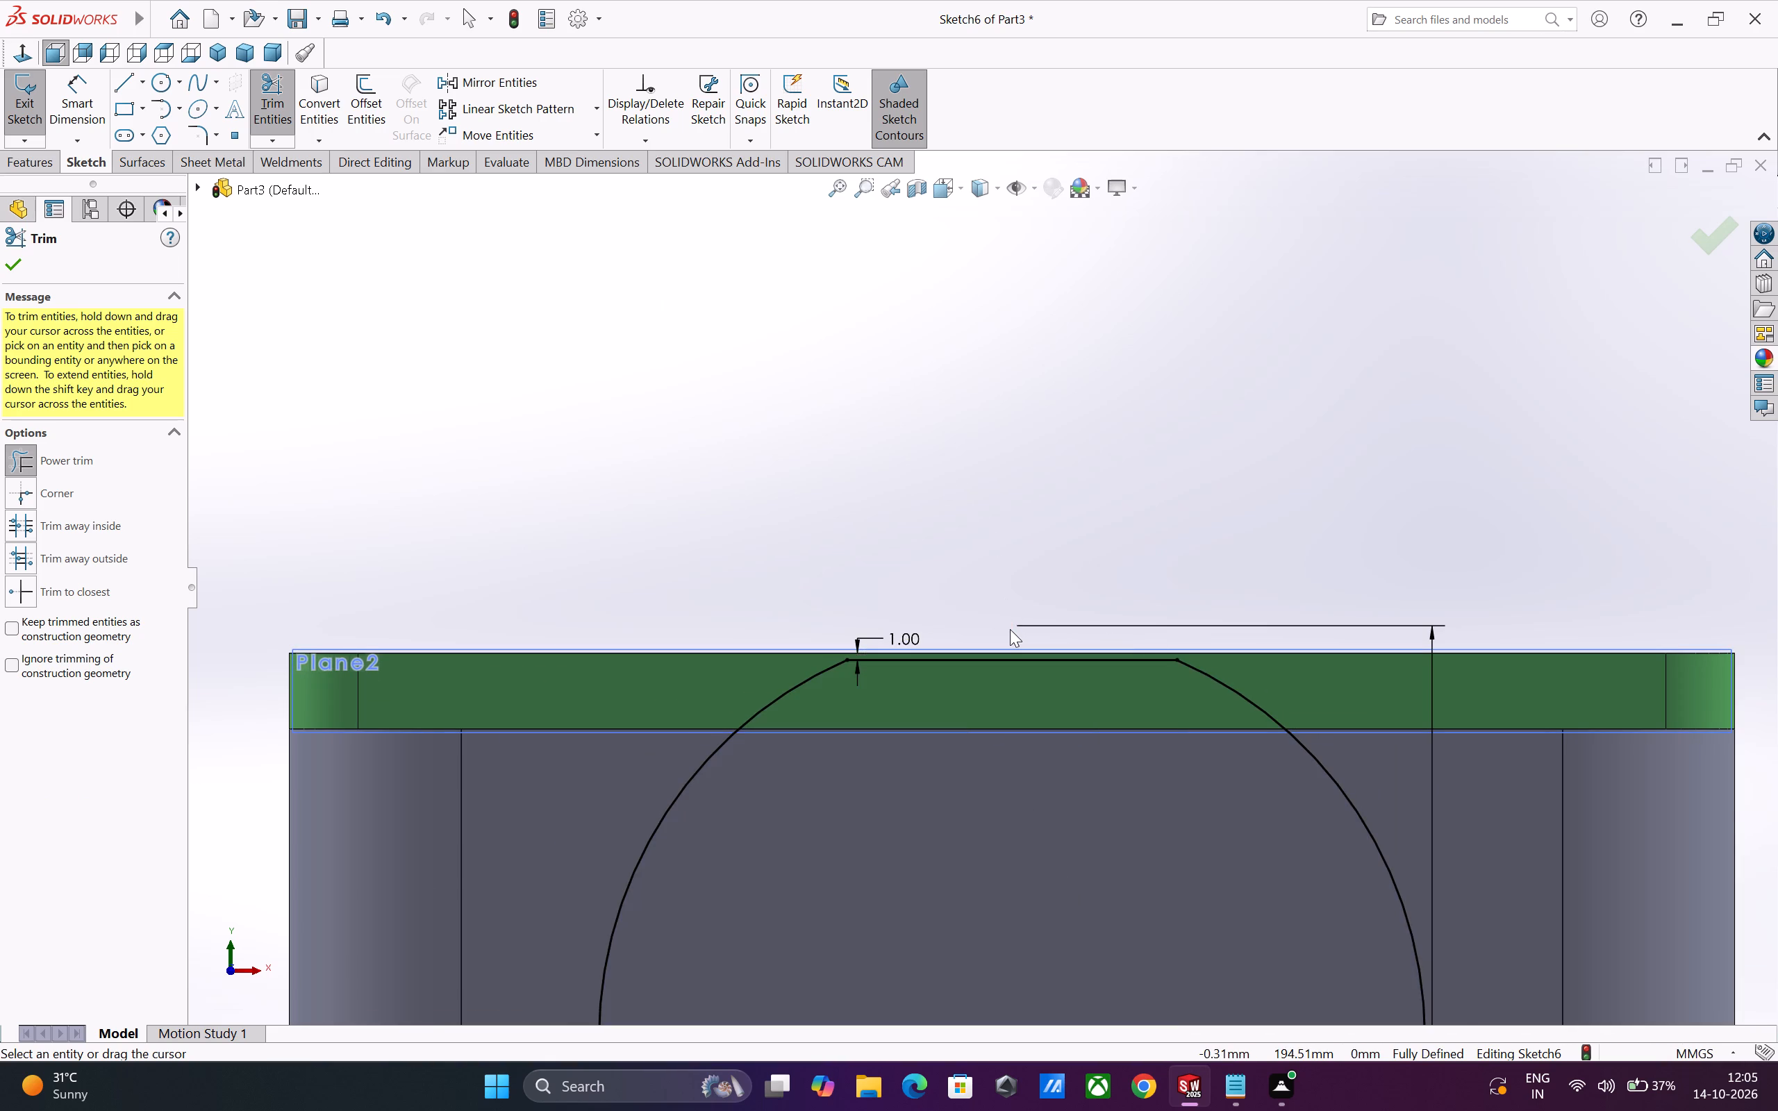
Extrude the flat-topped 120 mm circle profile as a boss in the reversed direction, Up To Next, merged with the body.
scroll(1010, 629, "up", 7)
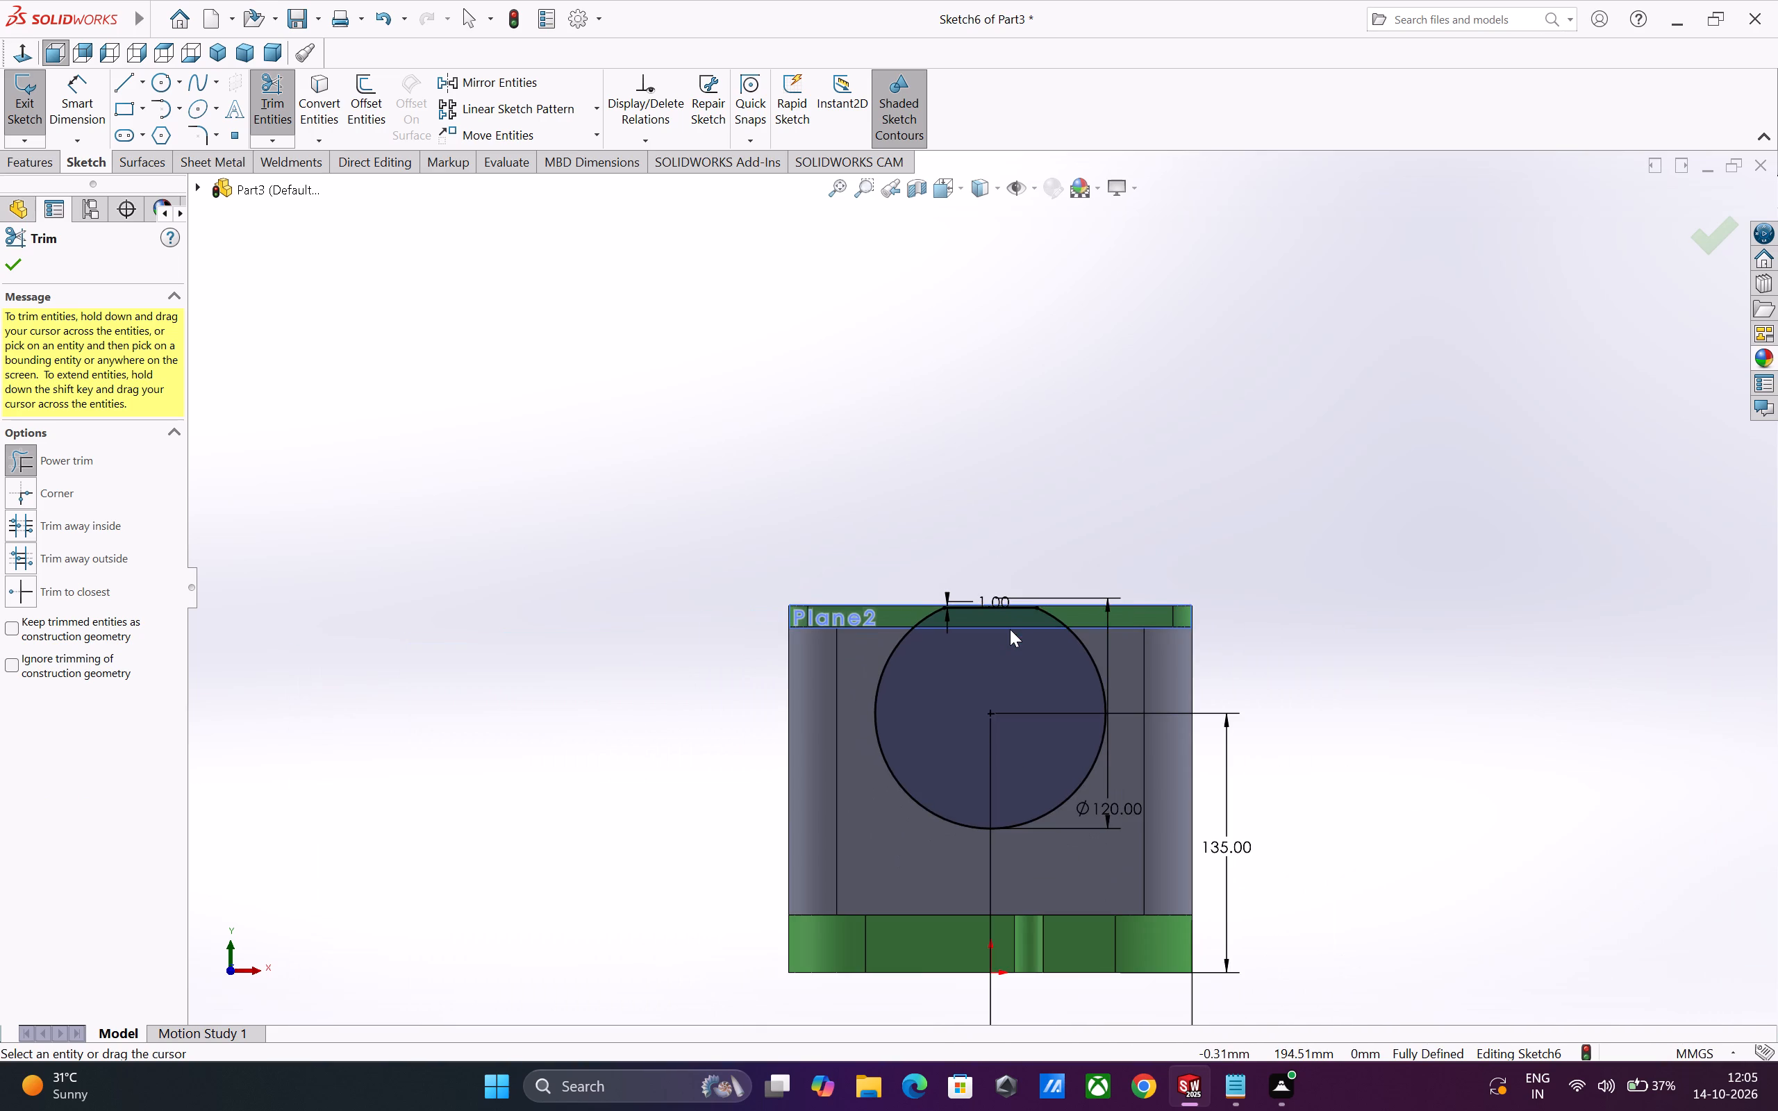
scroll(1038, 649, "up", 2)
scroll(1038, 650, "down", 2)
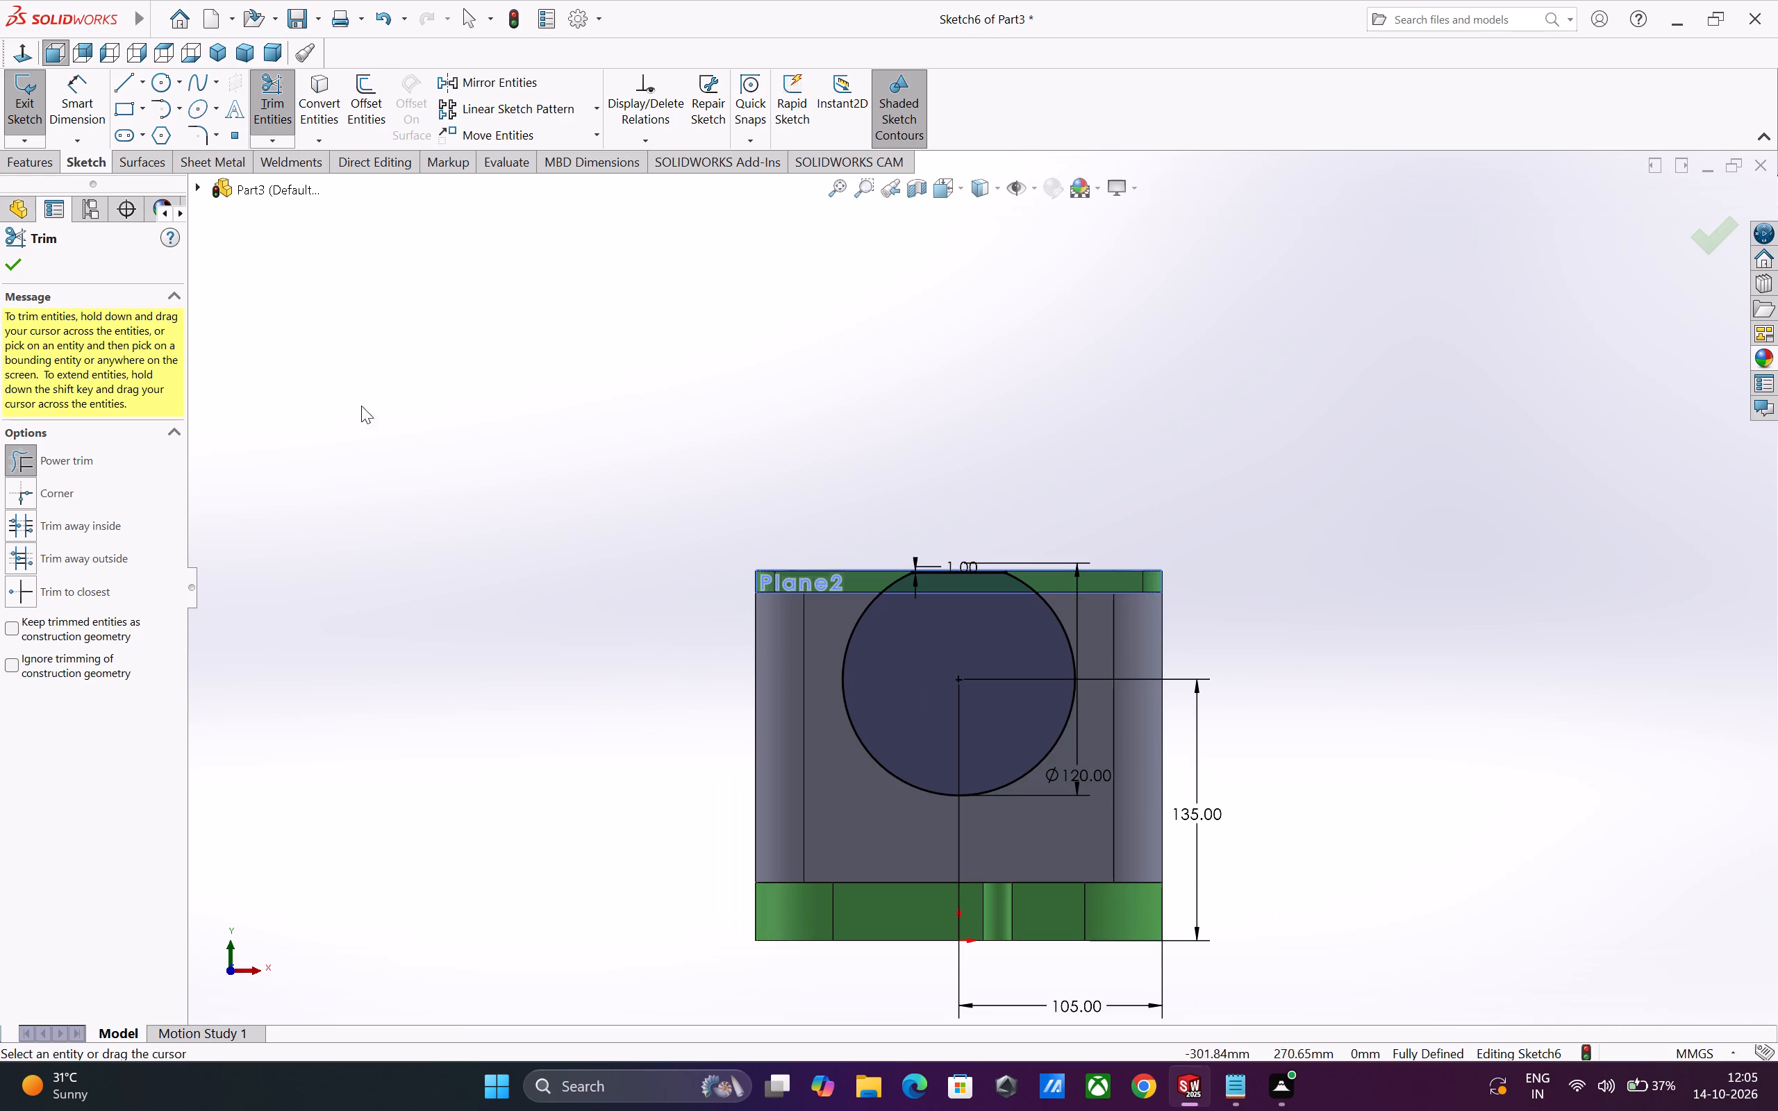
left_click(30, 174)
left_click(48, 159)
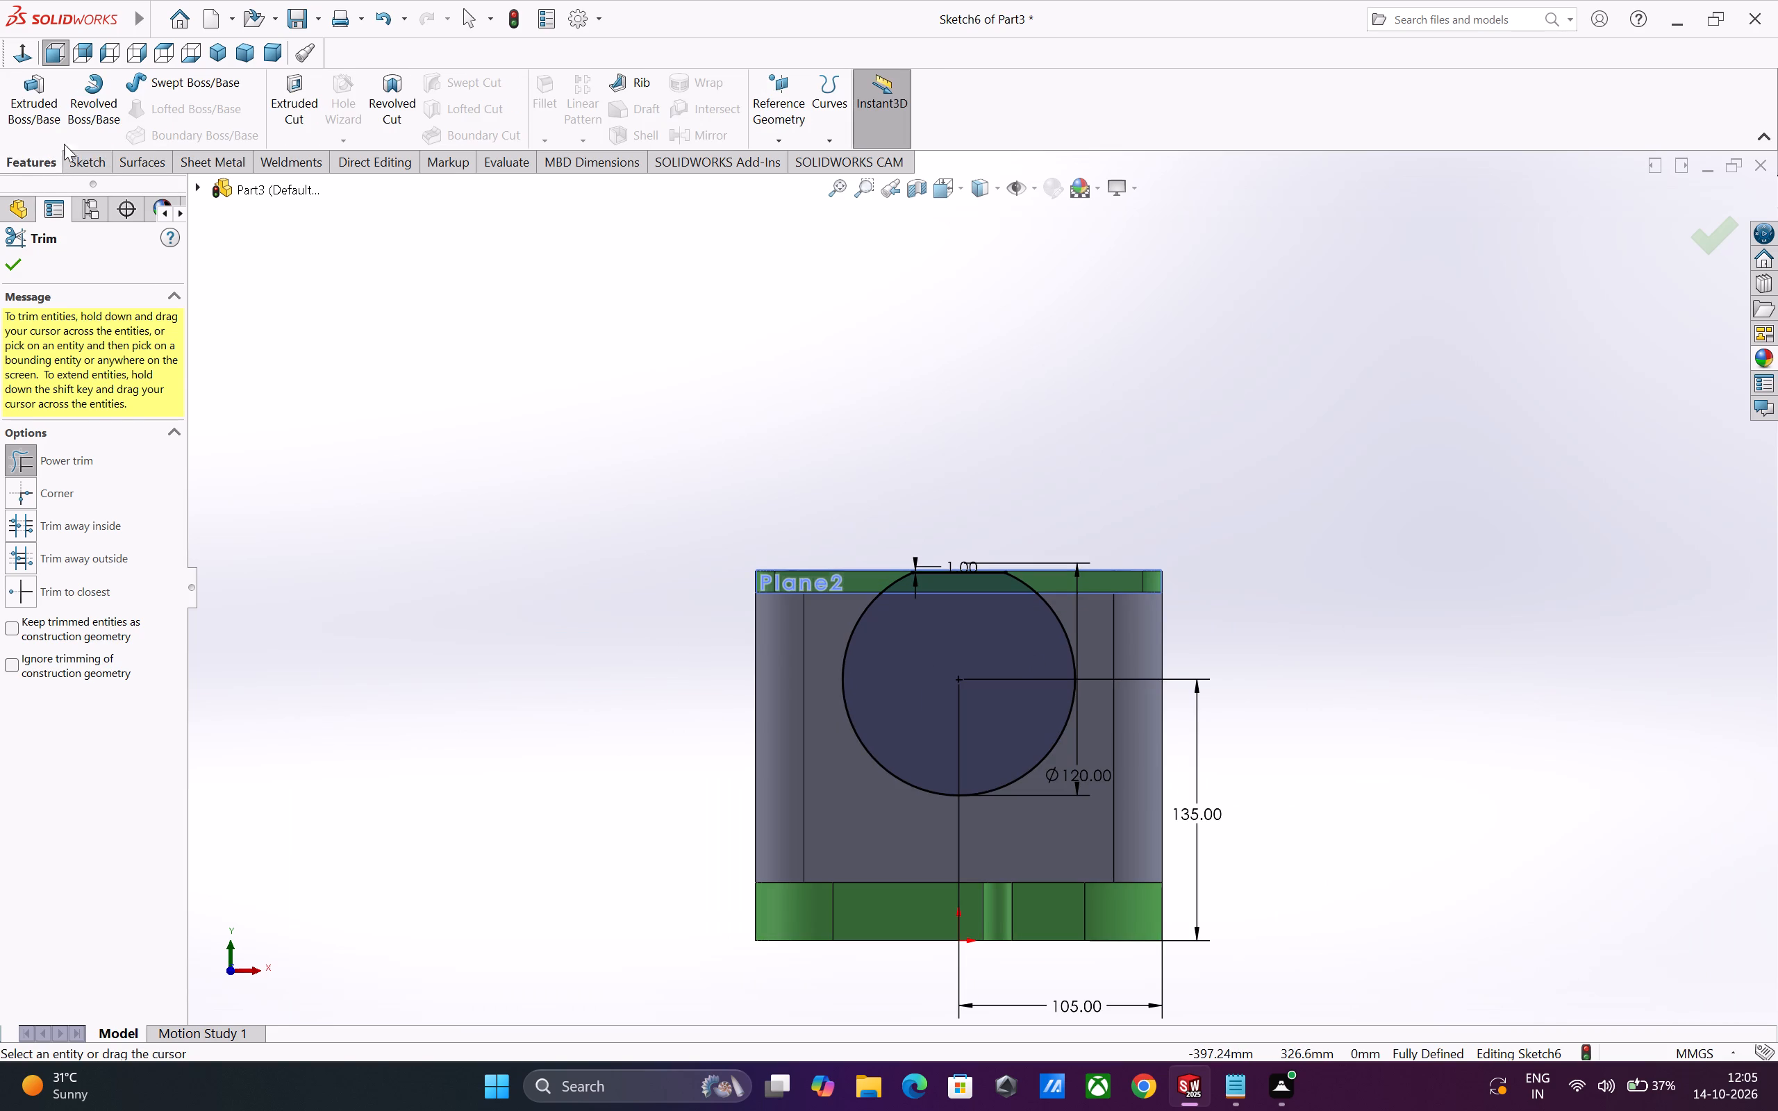
left_click(28, 127)
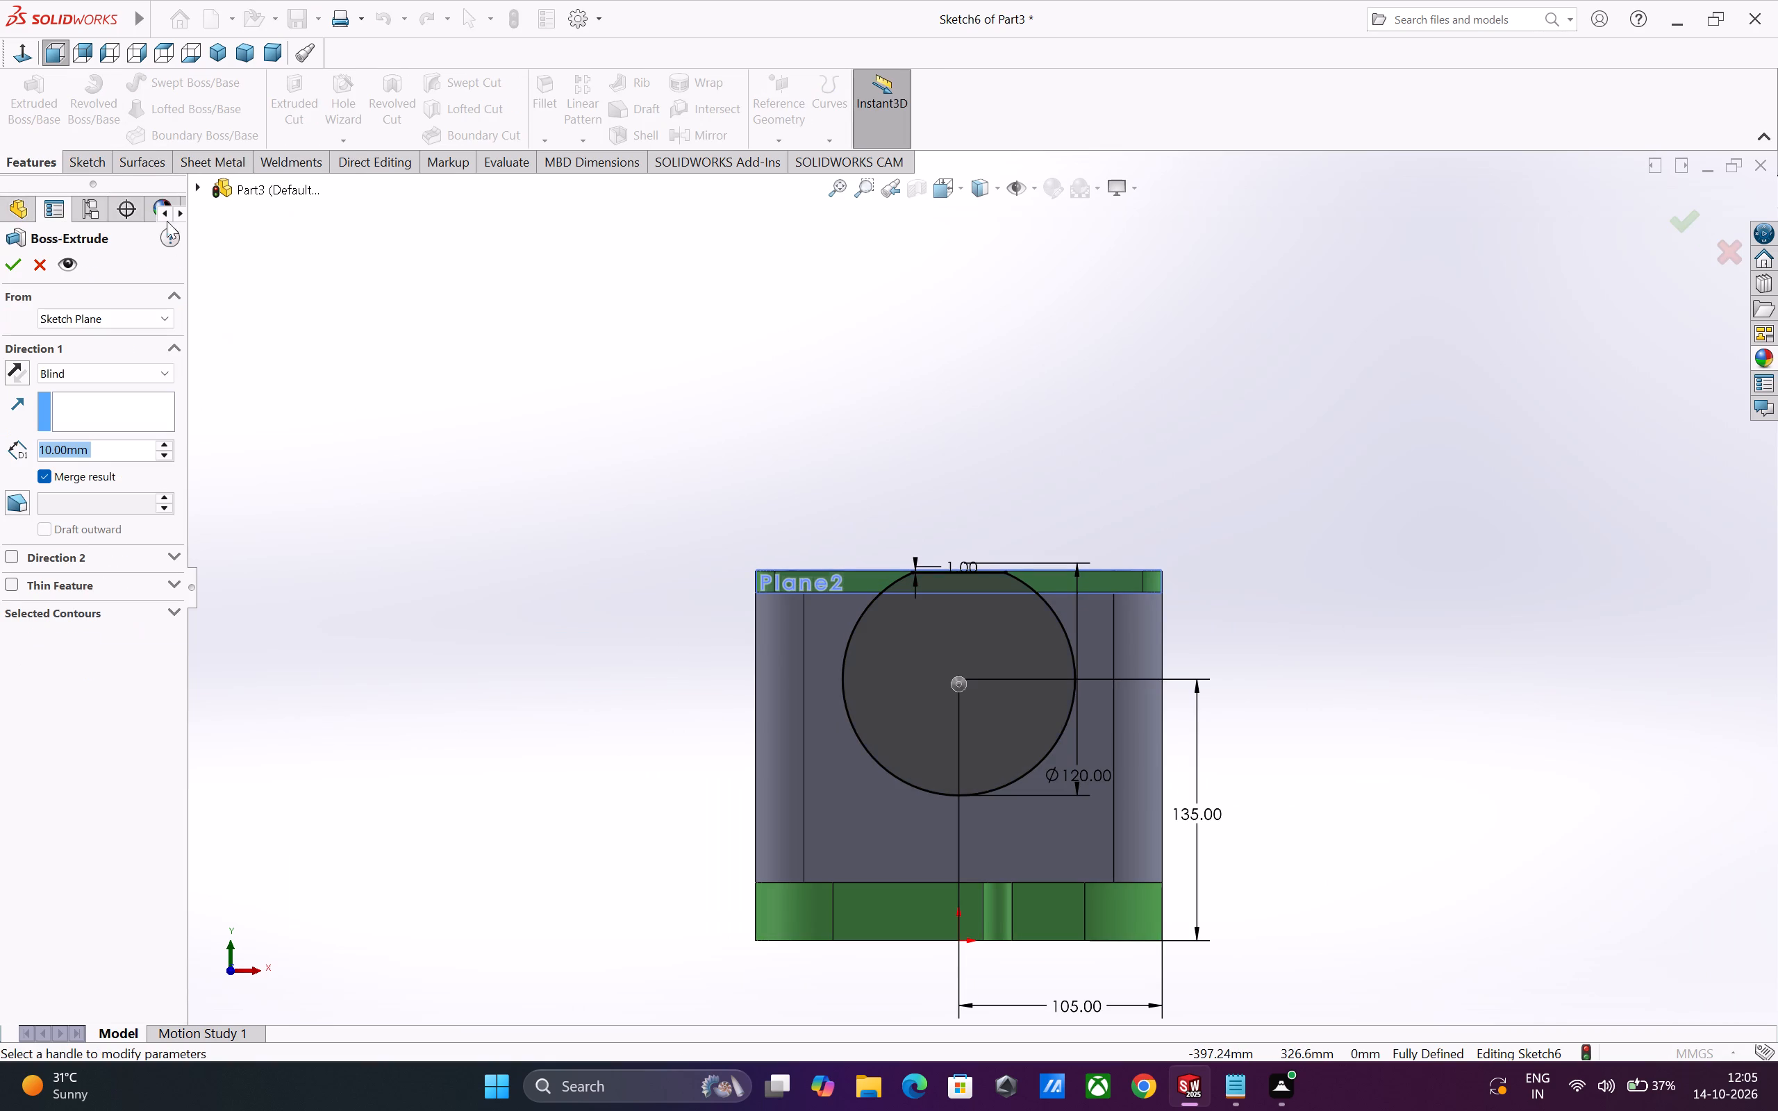
left_click(23, 372)
left_click(74, 373)
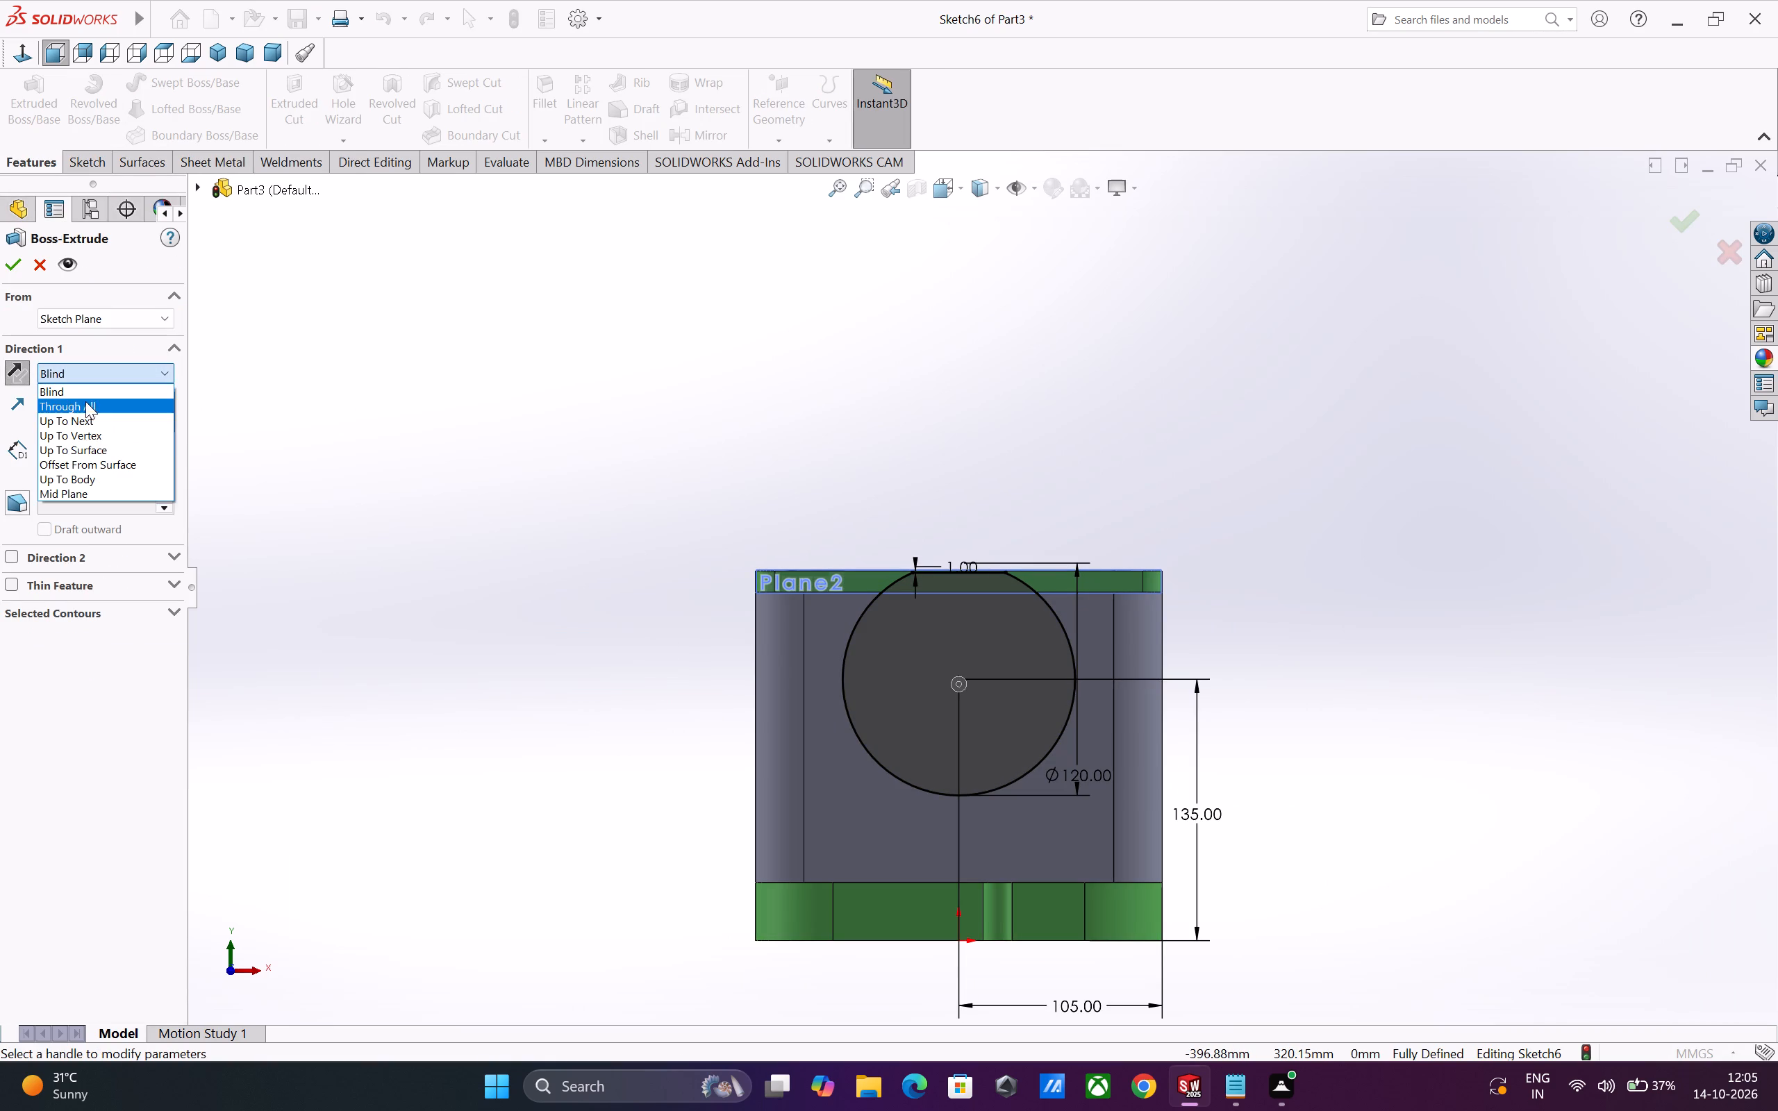
left_click(85, 419)
middle_click_drag(802, 642, 631, 718)
middle_click_drag(878, 753, 843, 771)
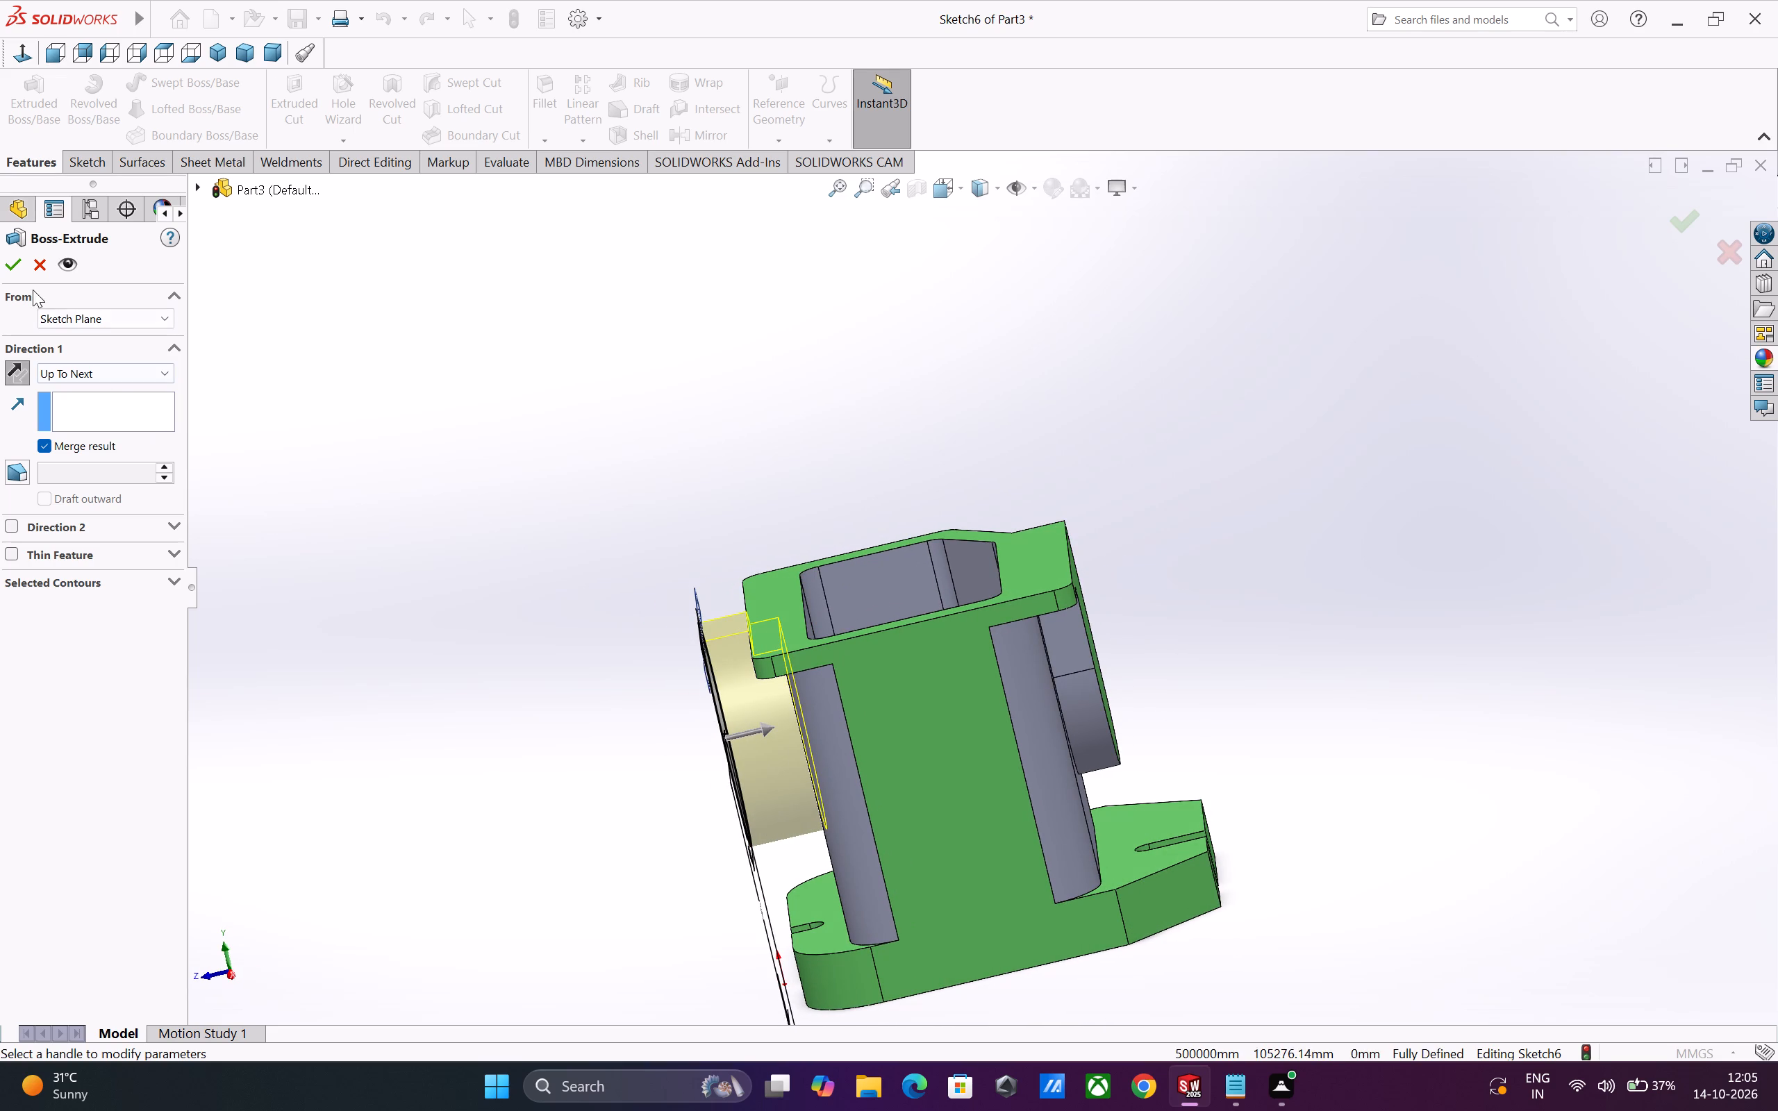
left_click(16, 278)
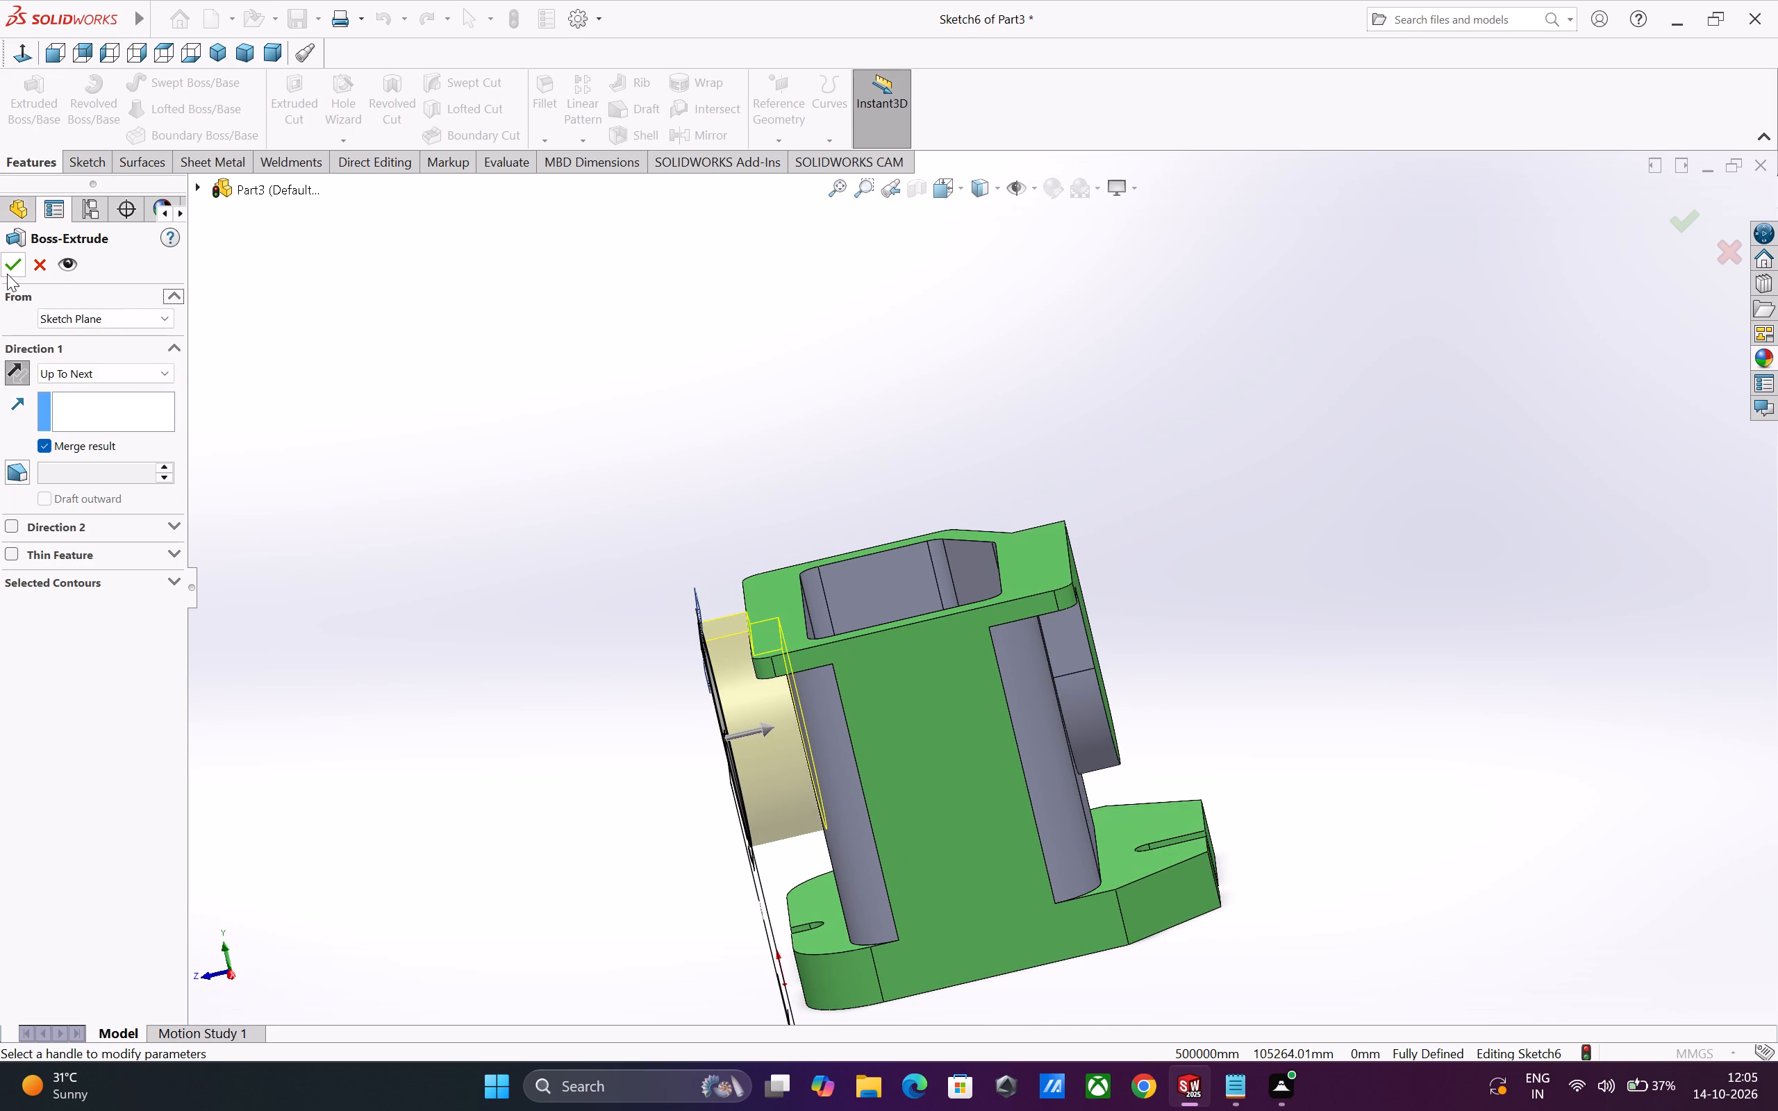
left_click(9, 271)
left_click(566, 619)
Hide reference plane Plane2 in front of the new circular boss.
middle_click_drag(572, 619, 620, 619)
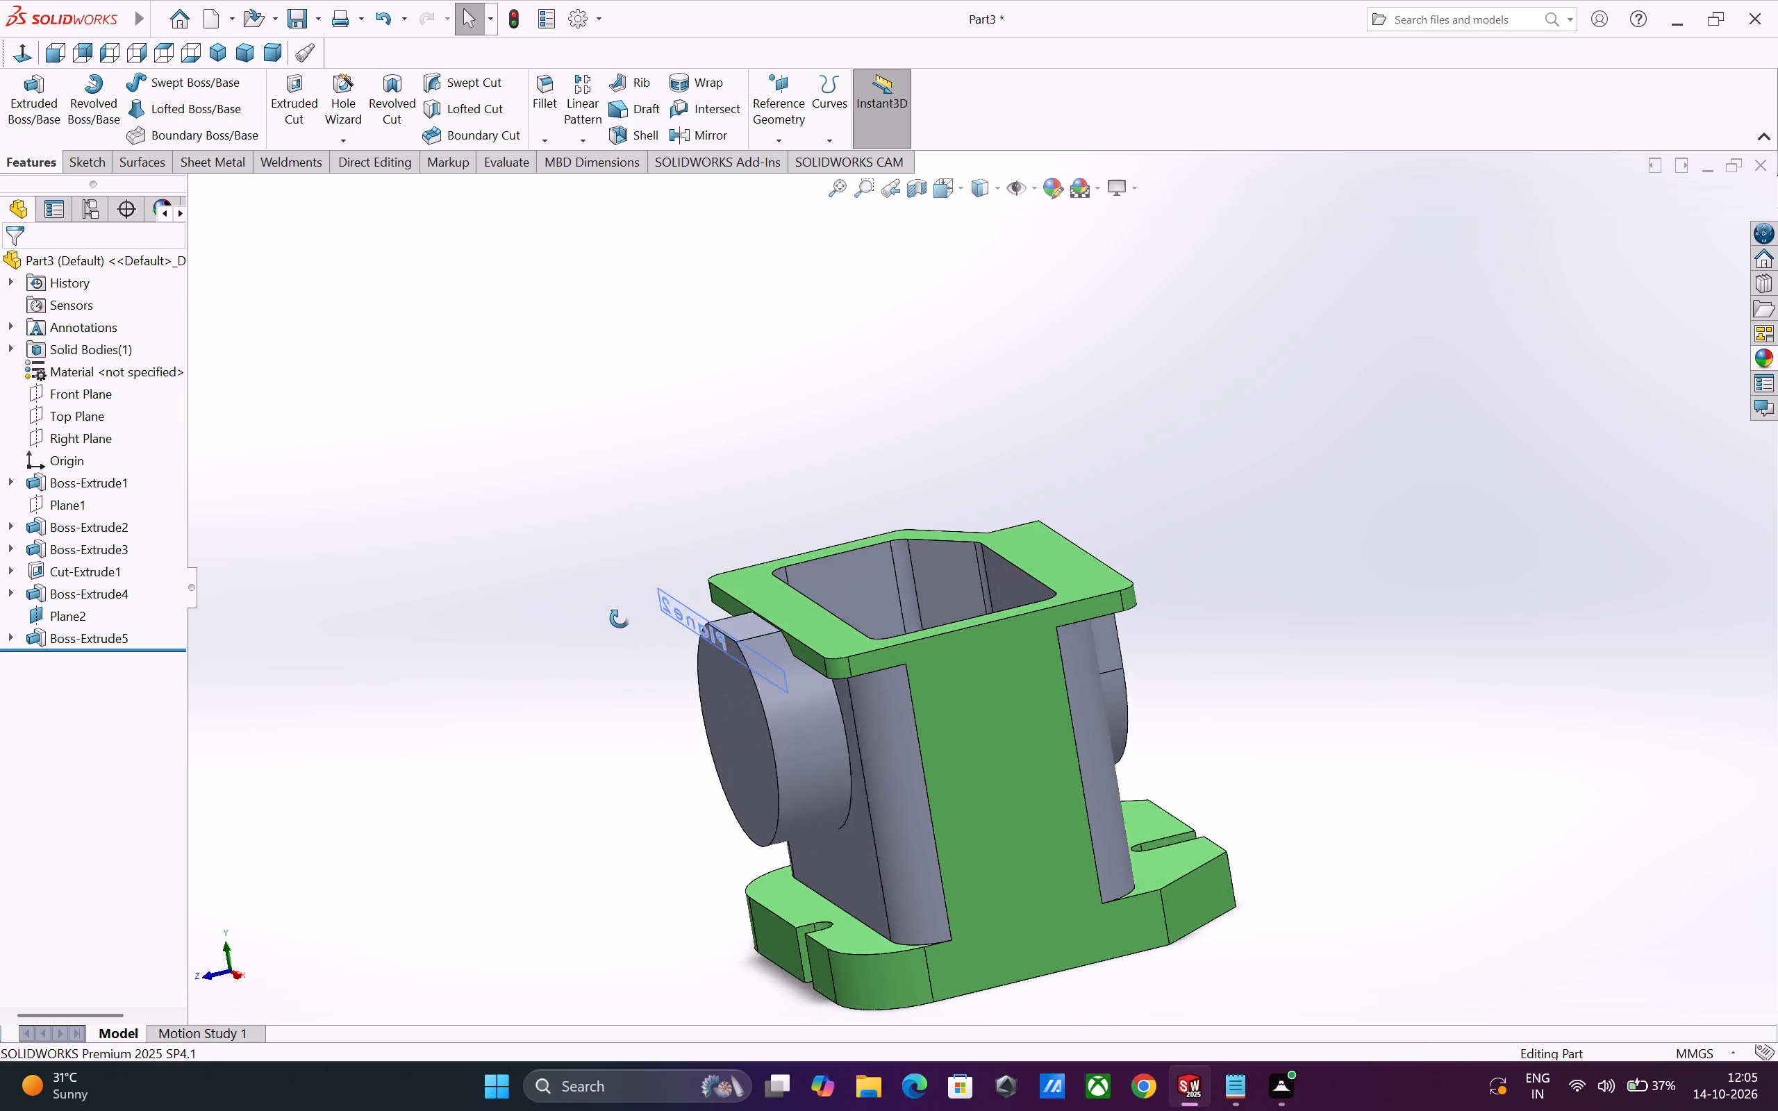
middle_click_drag(620, 619, 690, 614)
left_click(691, 612)
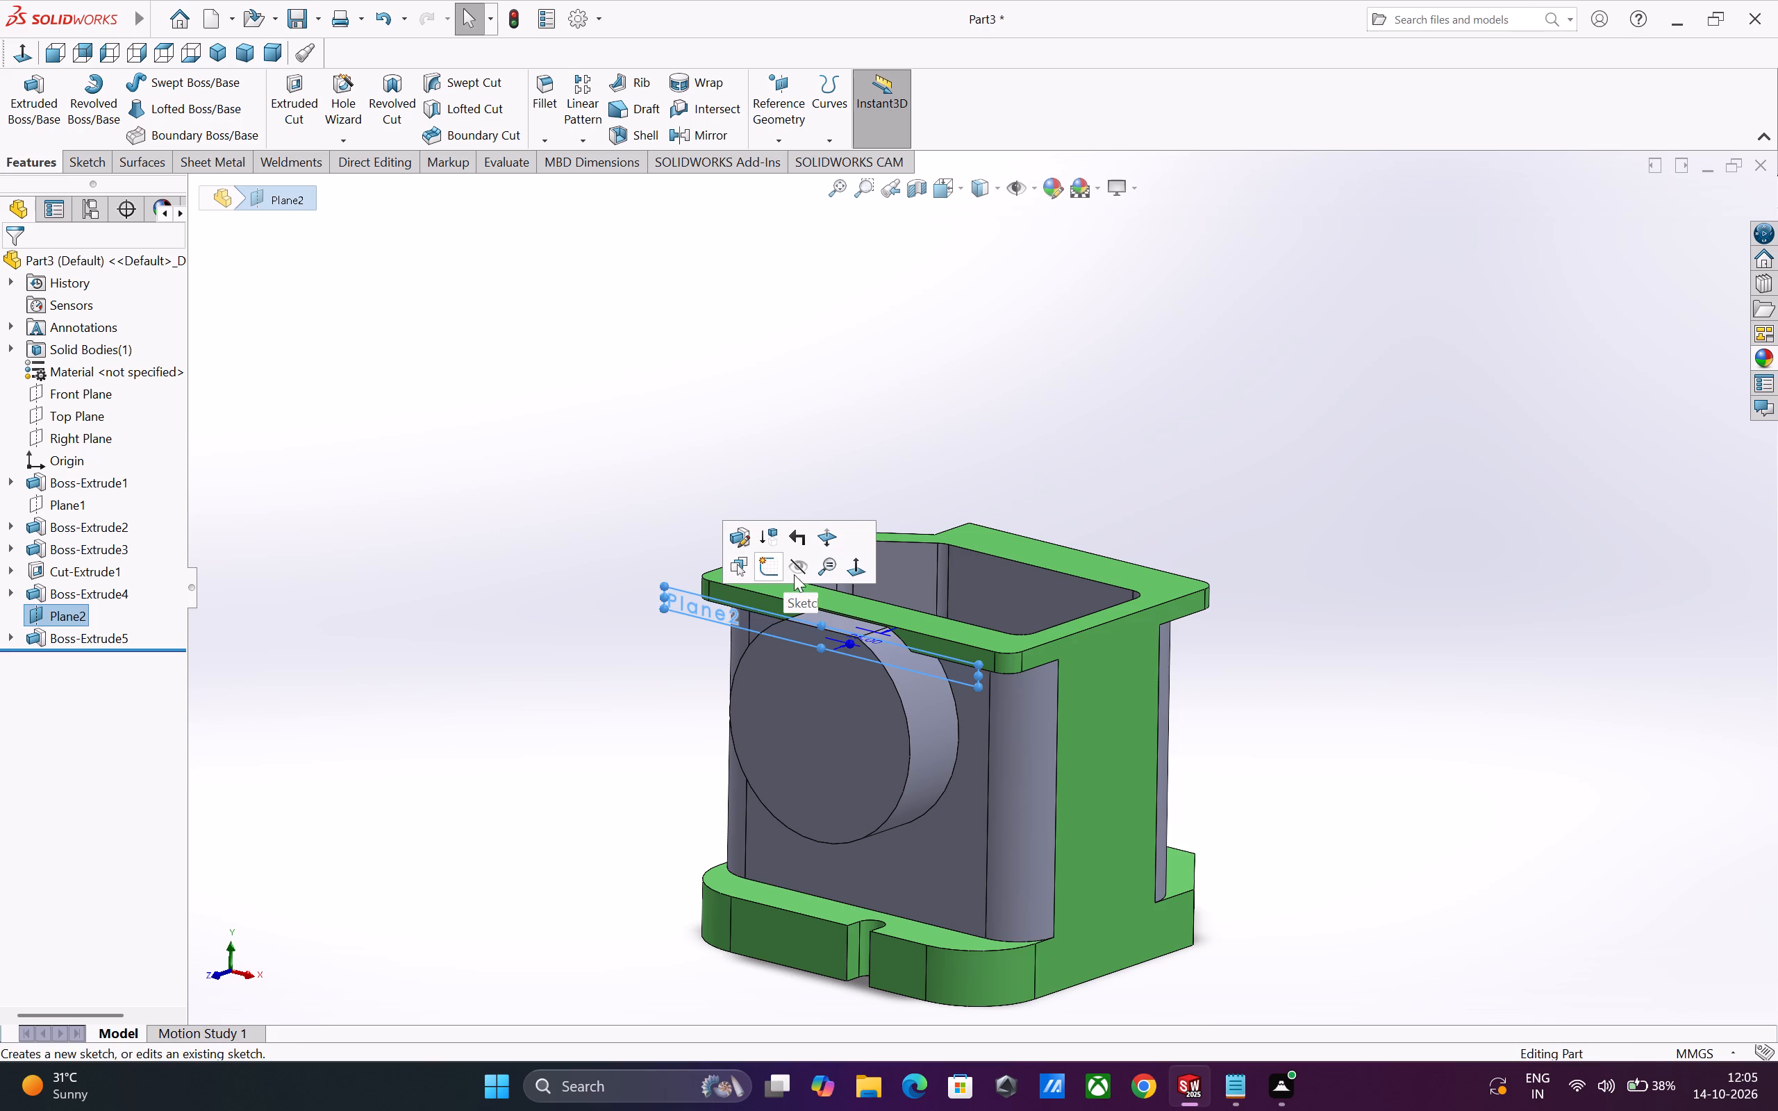
left_click(803, 571)
left_click(373, 601)
middle_click_drag(565, 719, 546, 730)
scroll(546, 730, "up", 1)
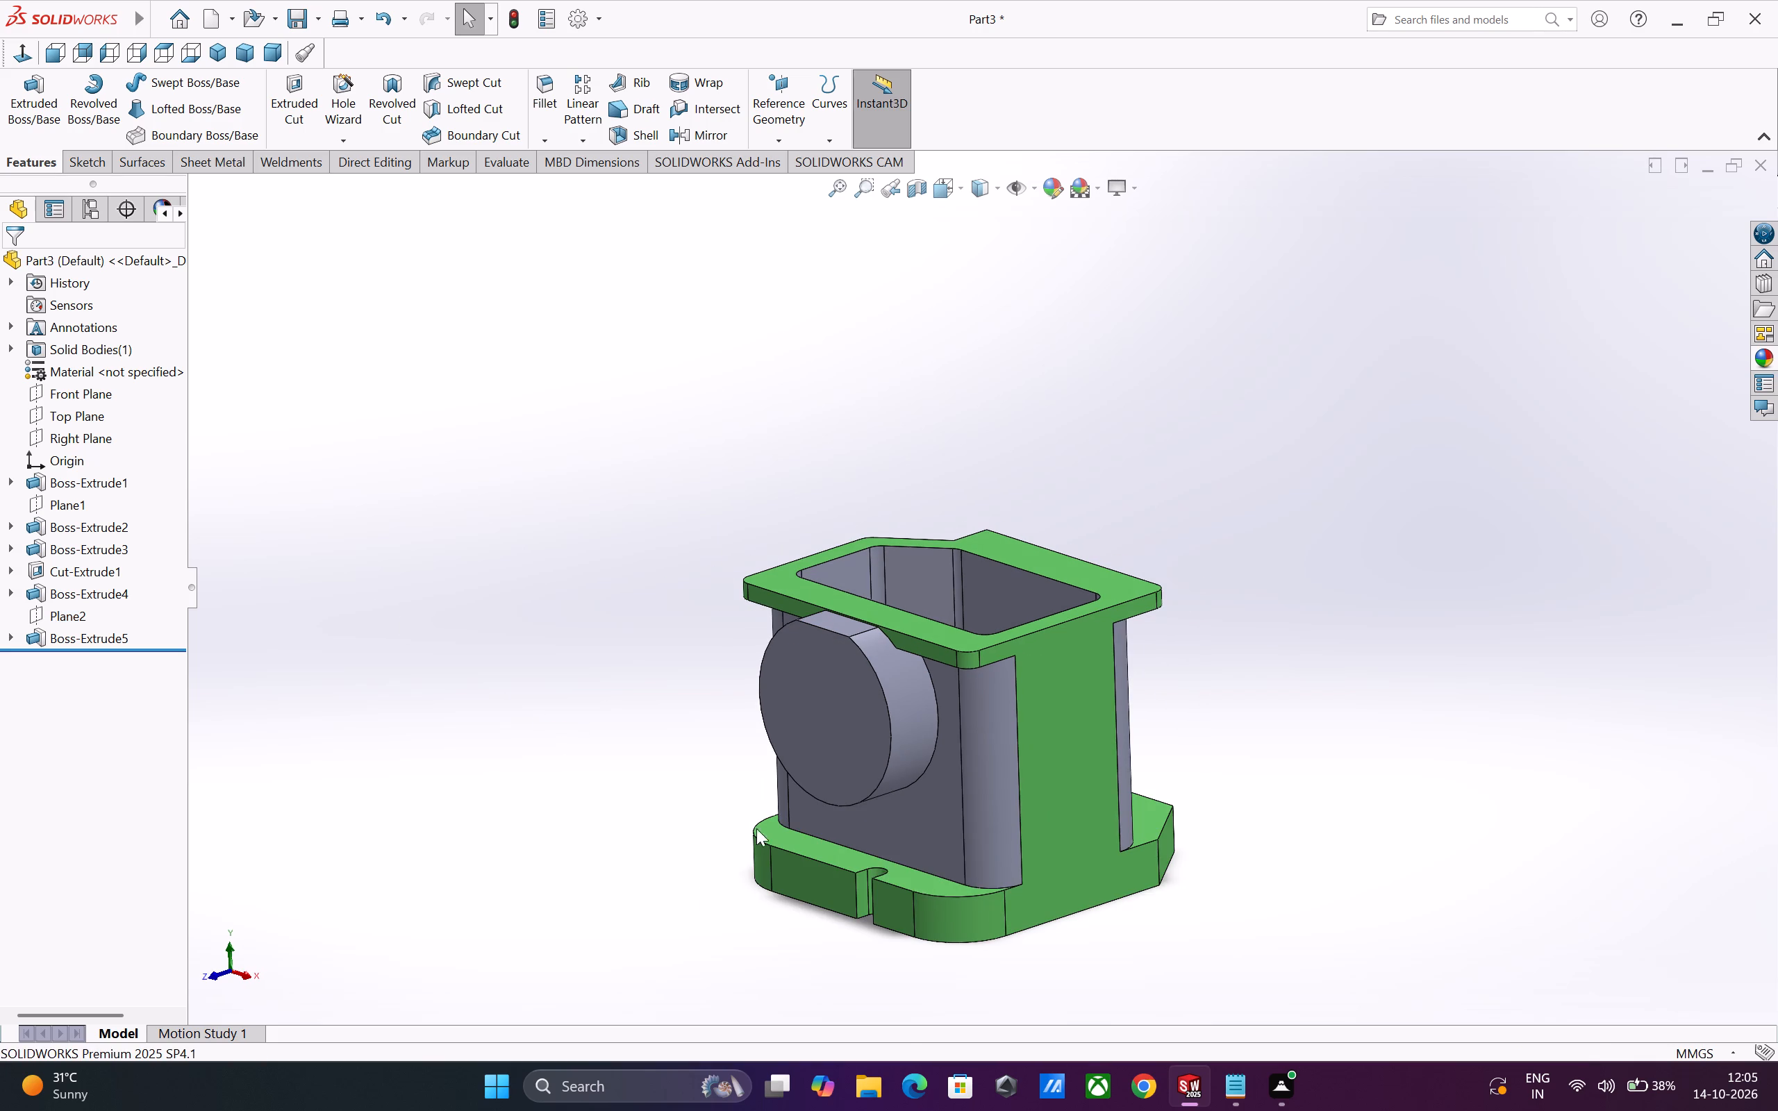
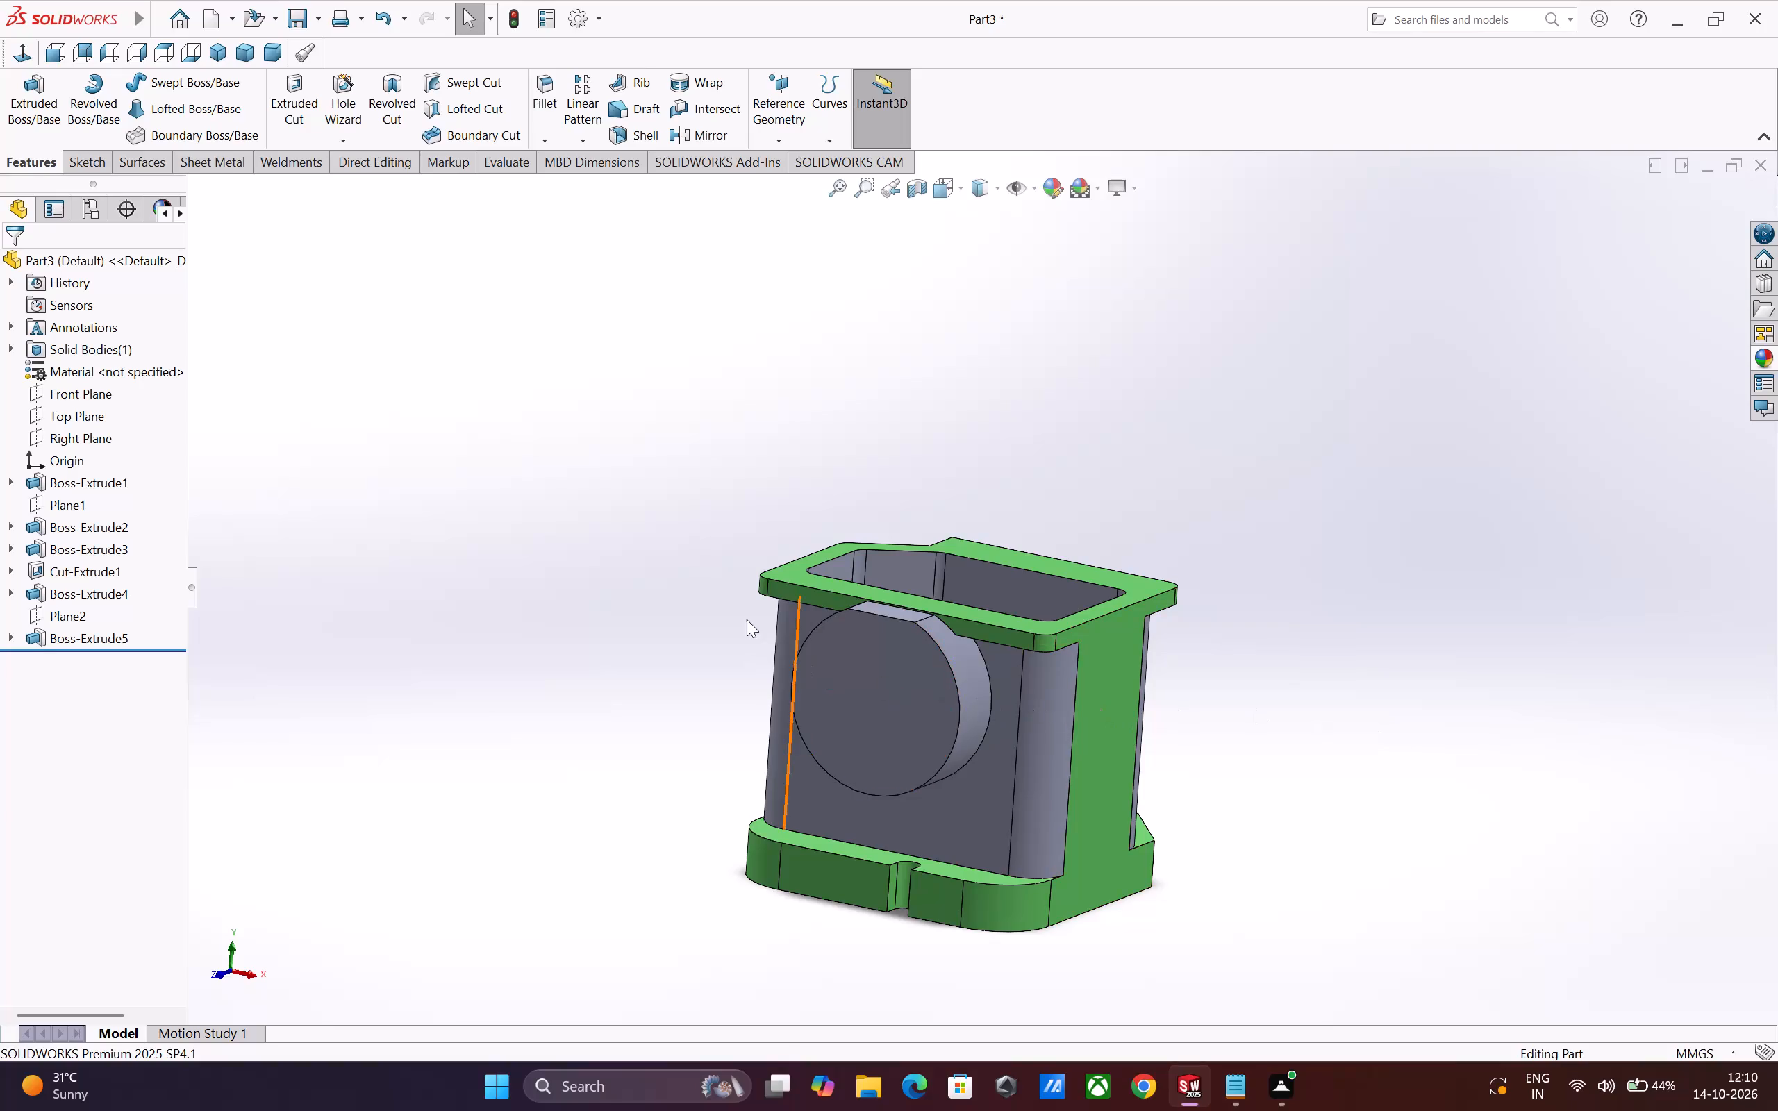
Start a sketch on the flat-topped circular boss's outer face and draw a concentric circle of about 39 mm radius.
left_click(914, 705)
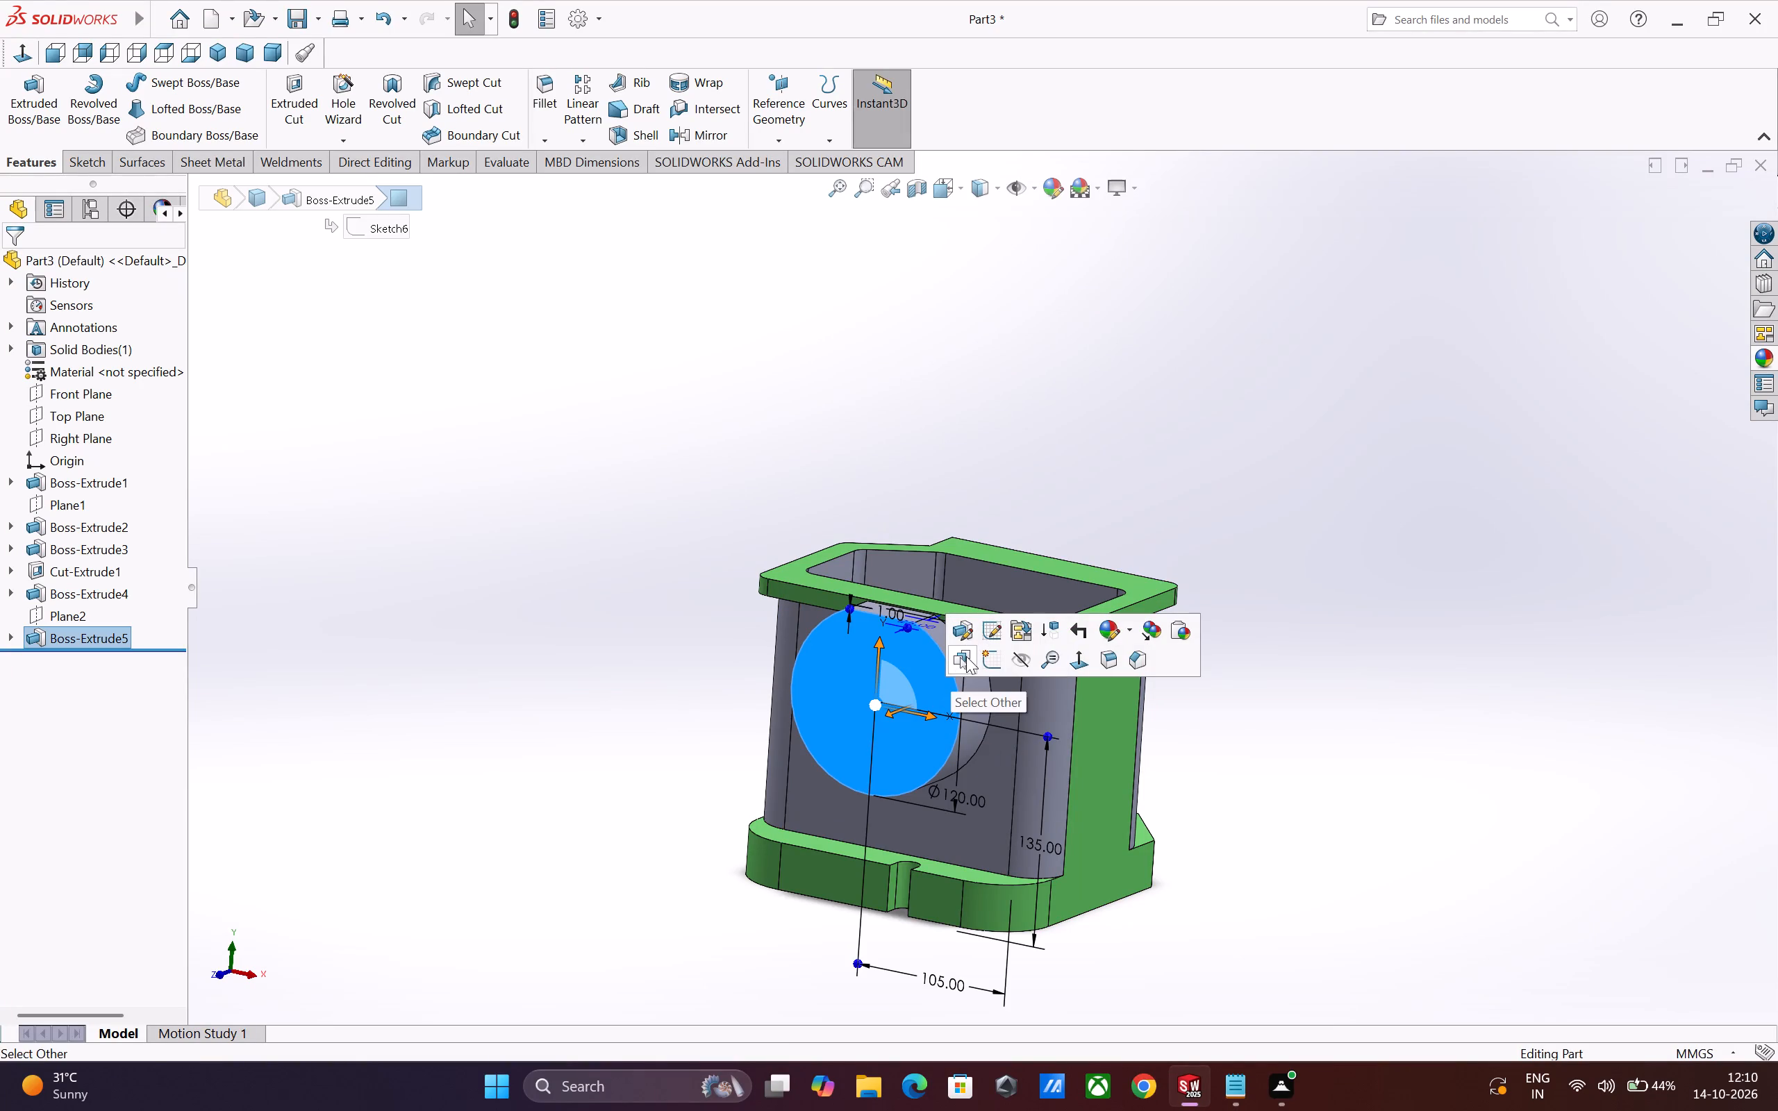
left_click(991, 664)
scroll(1058, 819, "up", 3)
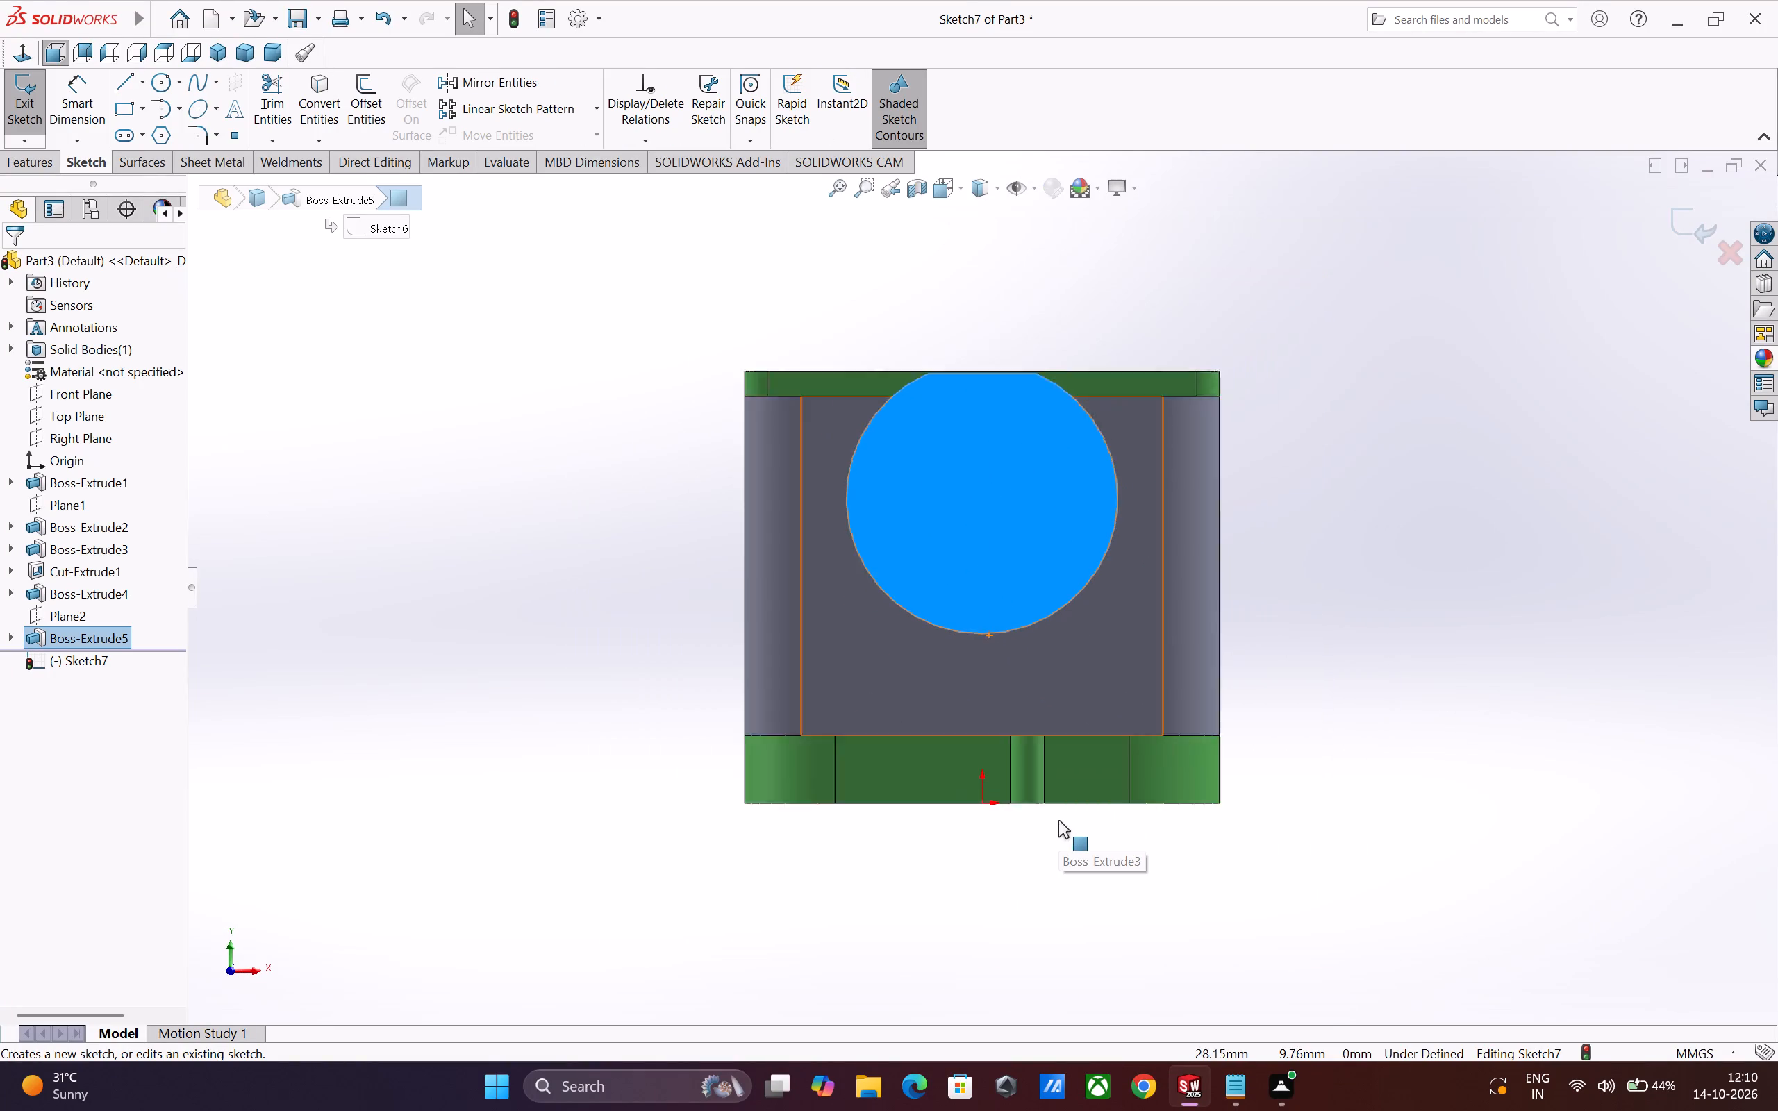
scroll(1058, 820, "up", 1)
left_click(160, 83)
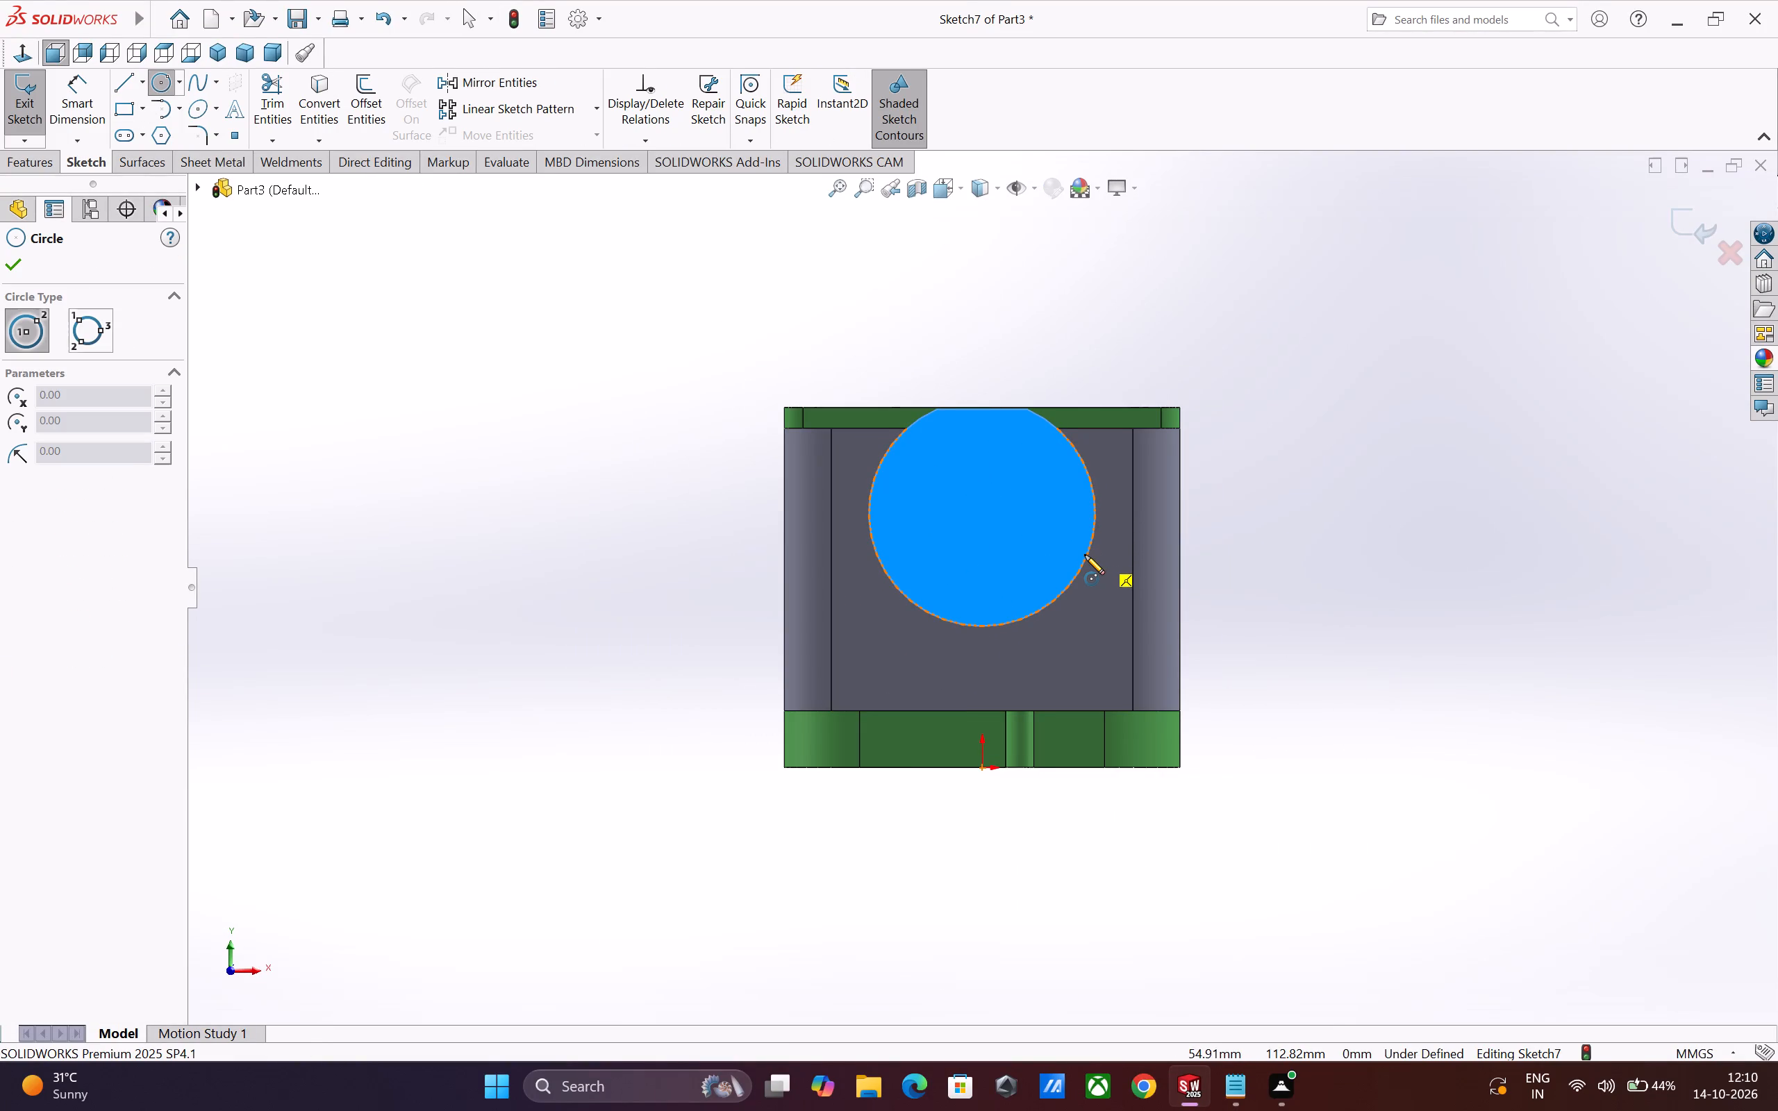
left_click(984, 512)
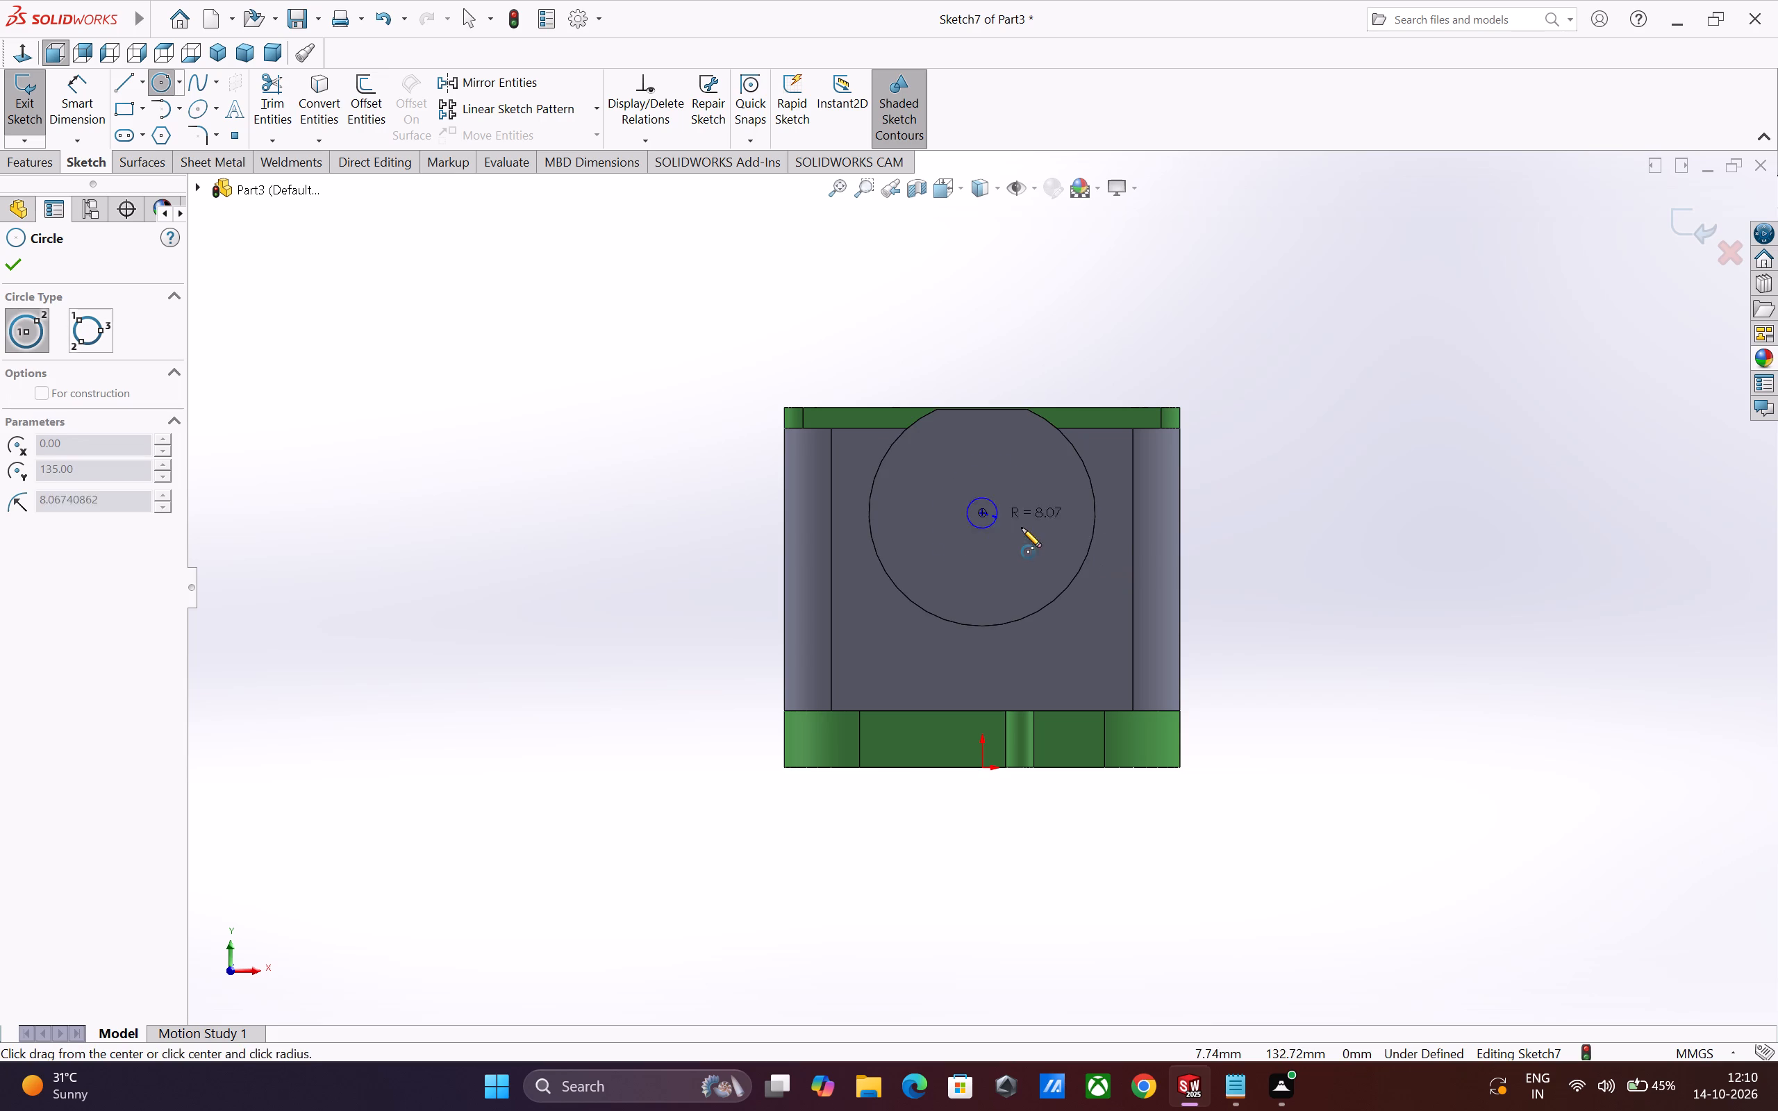
left_click(1049, 544)
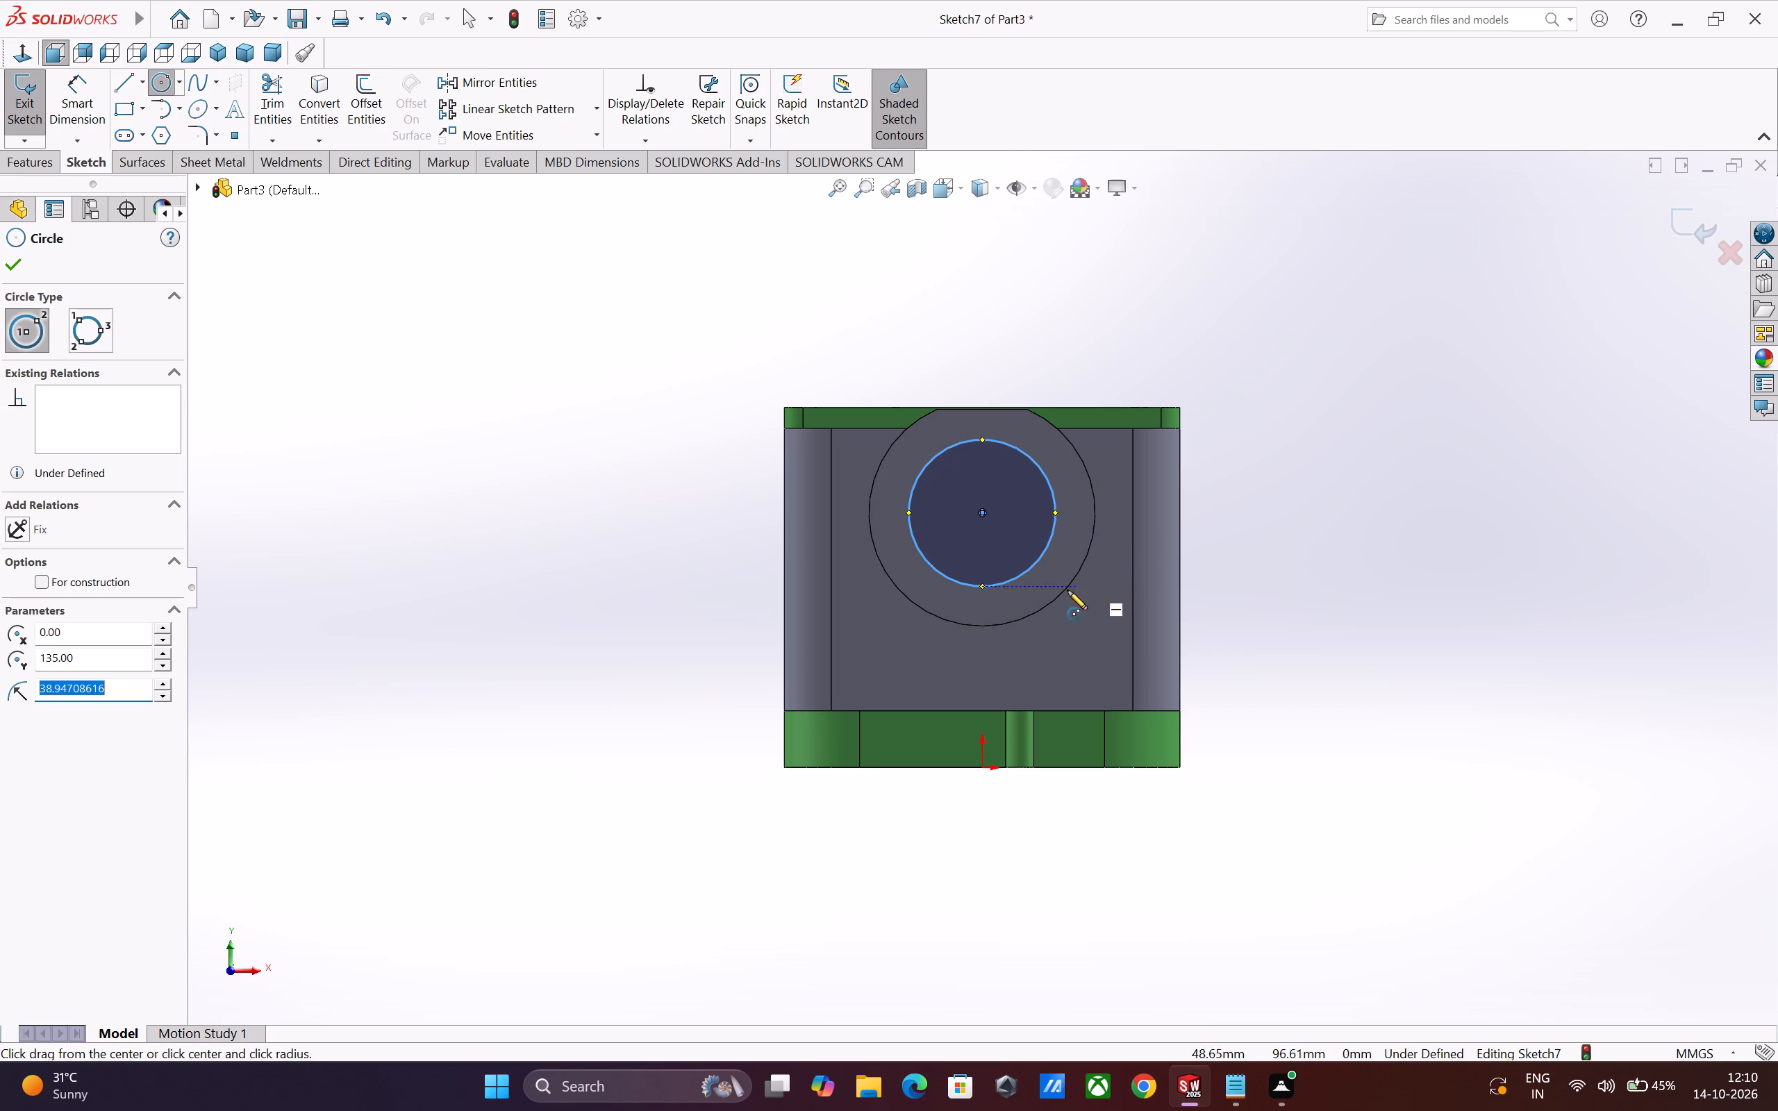
key("Escape")
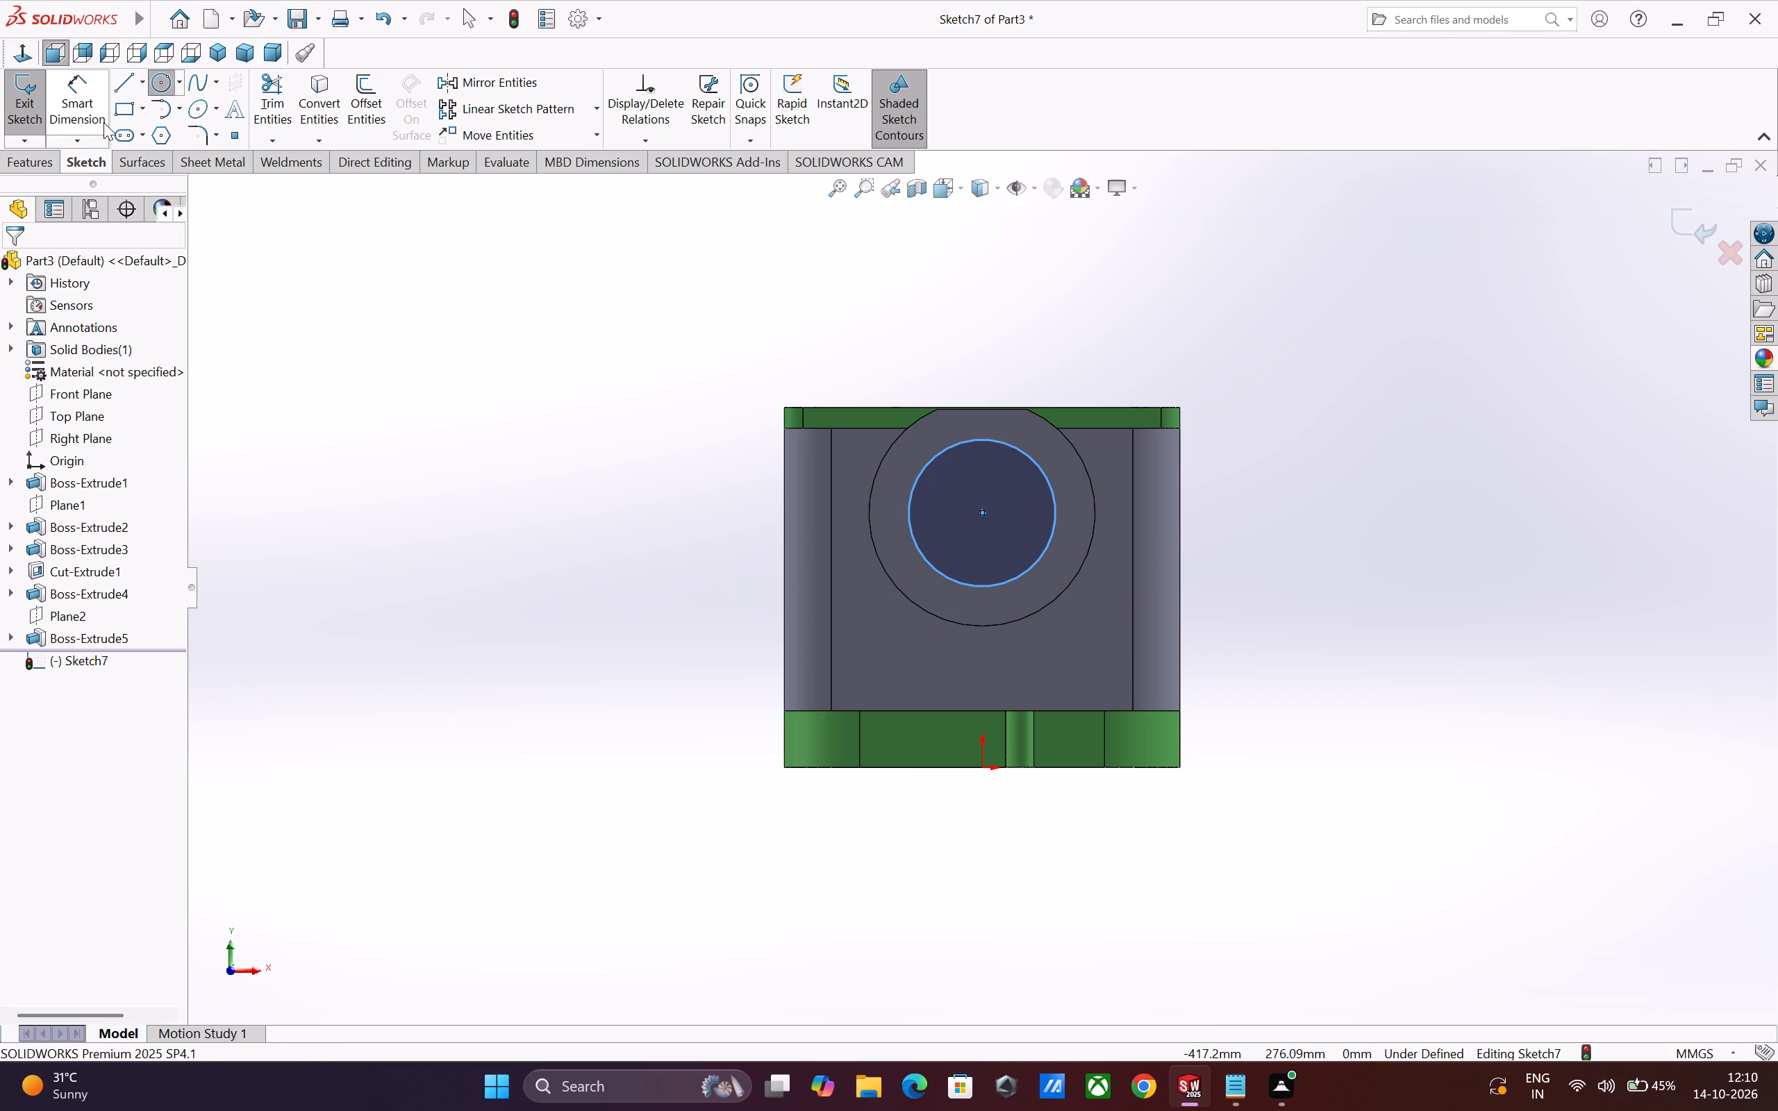
Dimension the new circle's diameter as 80 mm.
left_click(94, 106)
left_click(1048, 548)
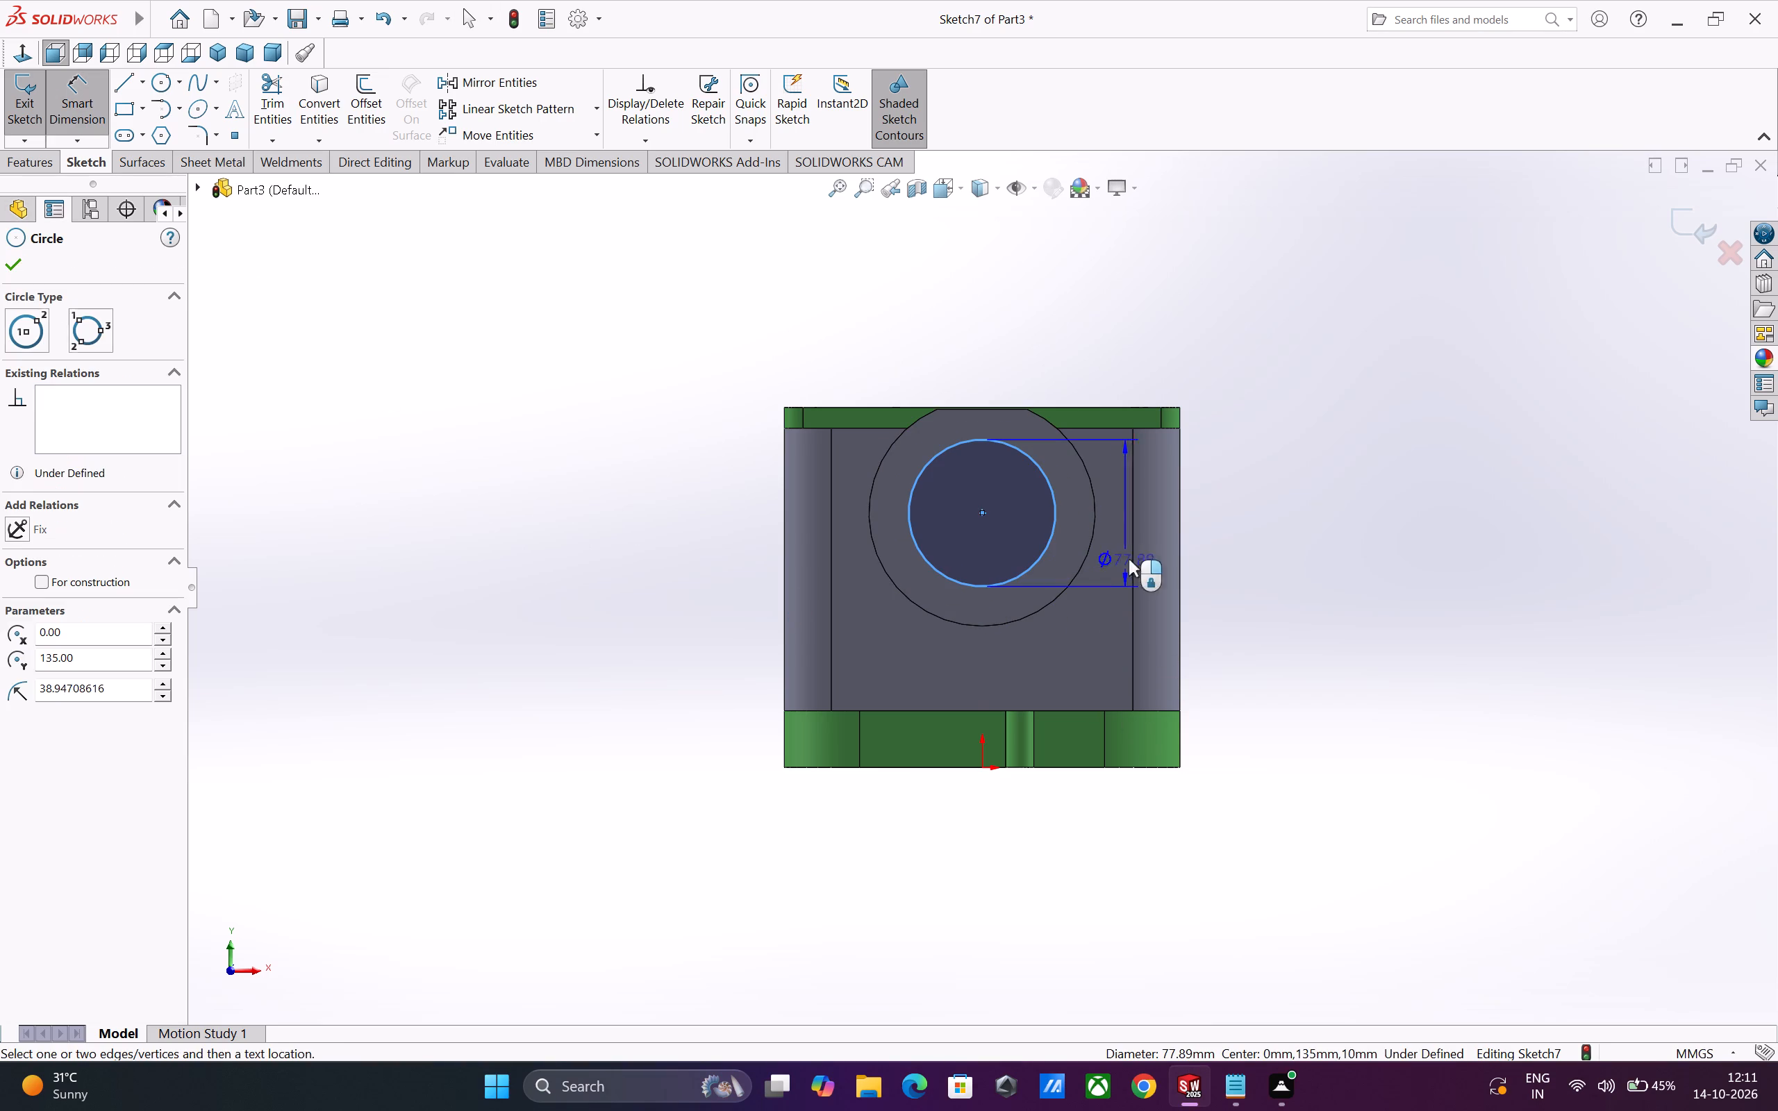
left_click(1273, 535)
type("80")
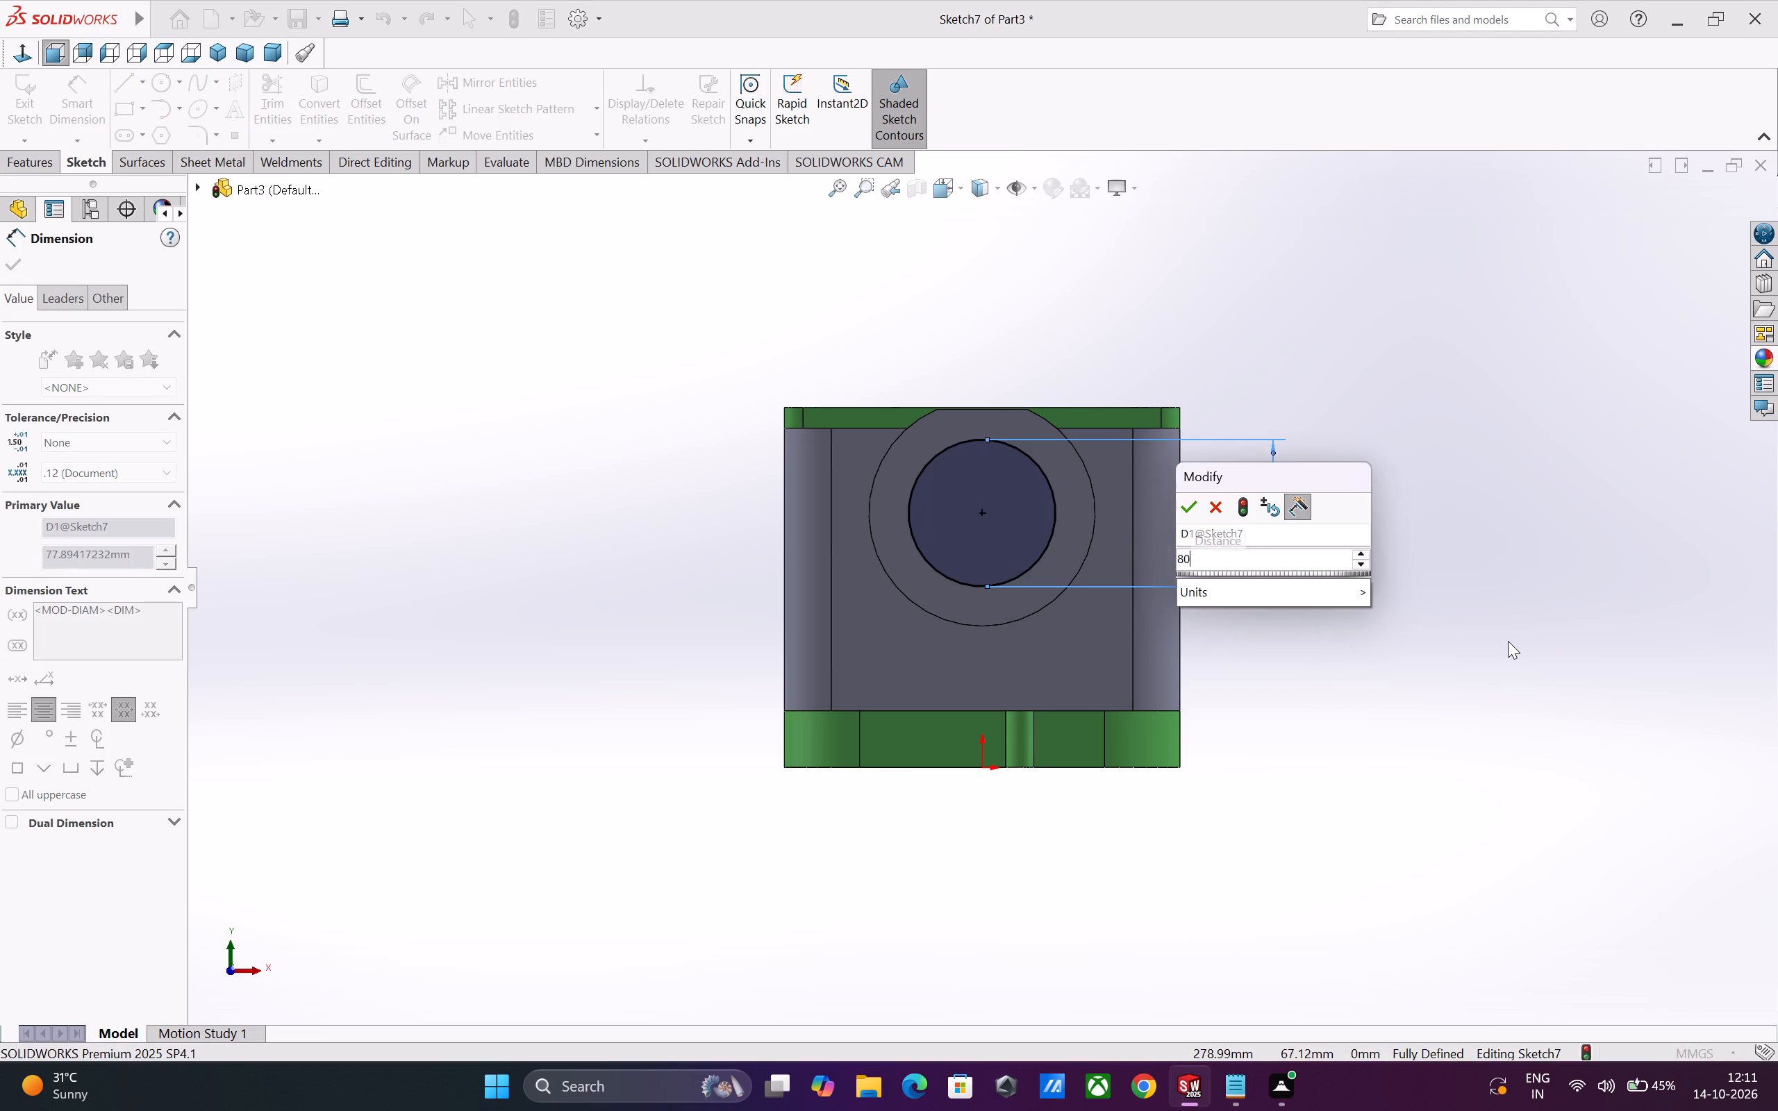
key("Return")
key("Escape")
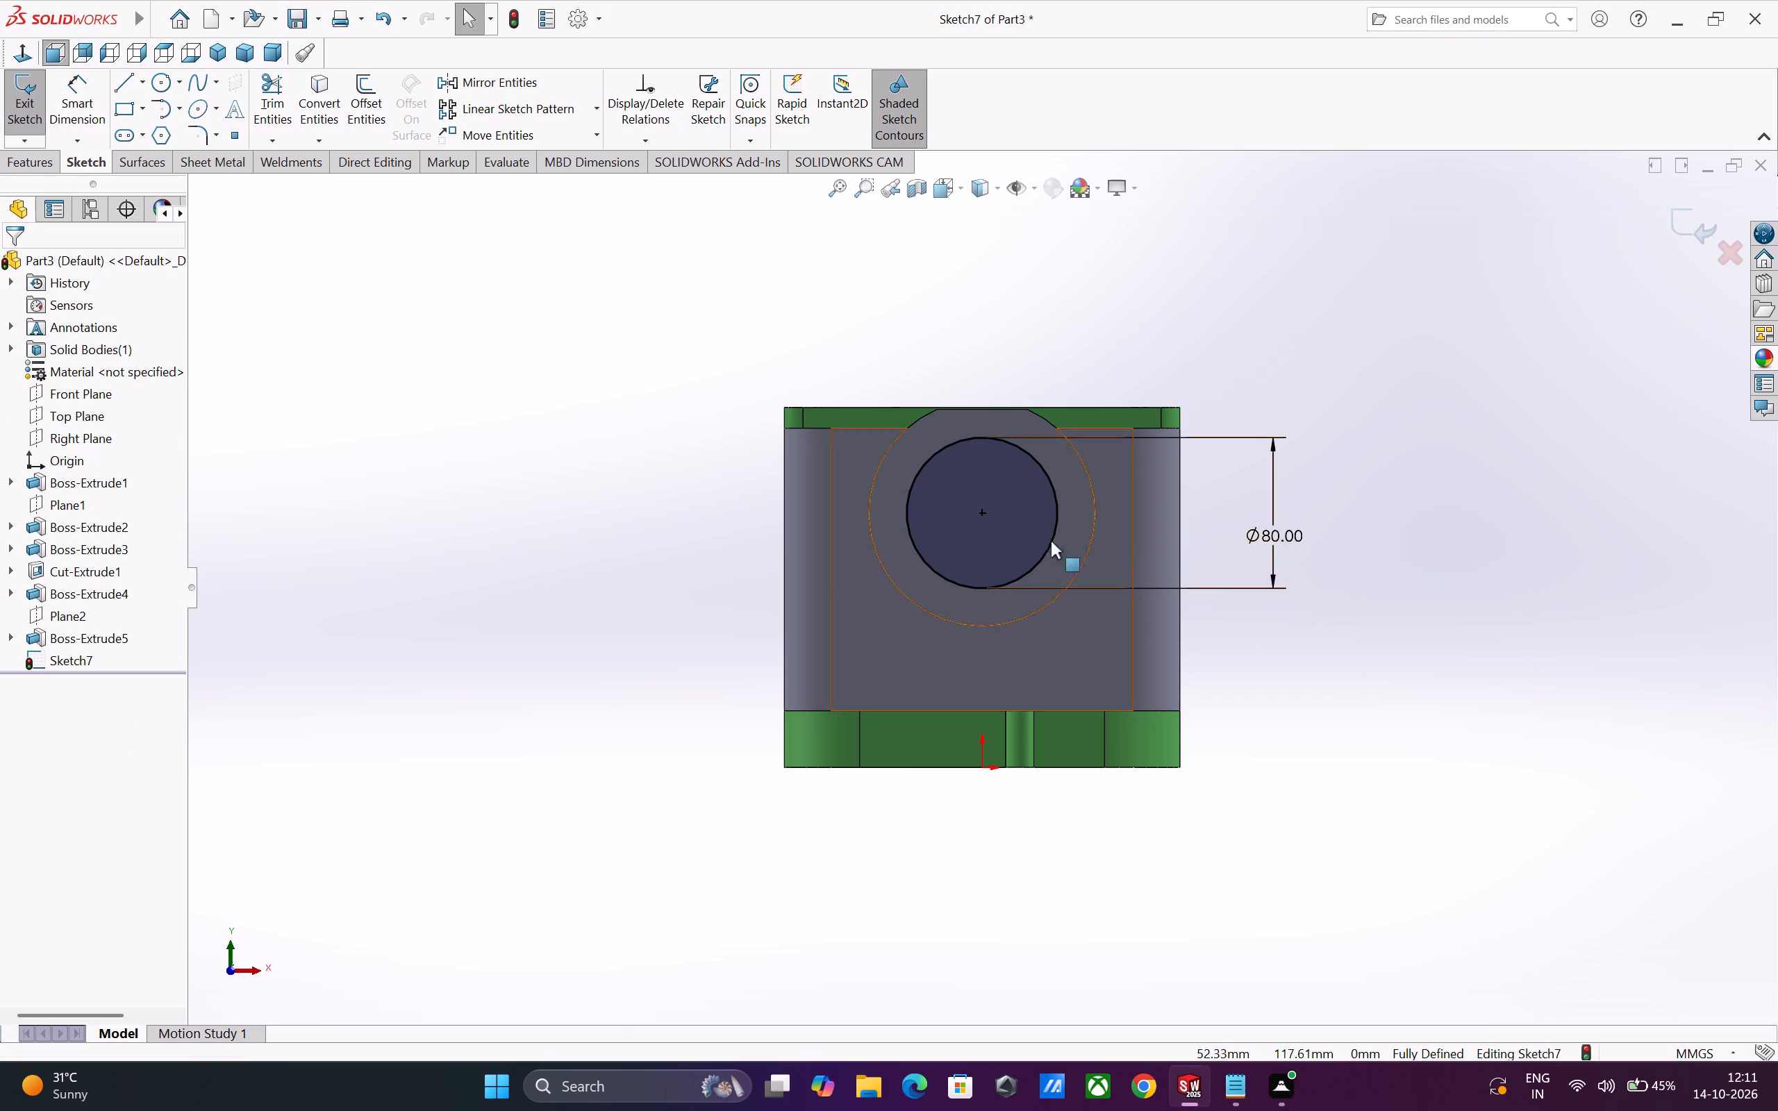
Cut-extrude the 80 mm circle Up To Next through the boss and wall into the hollow interior.
left_click(48, 168)
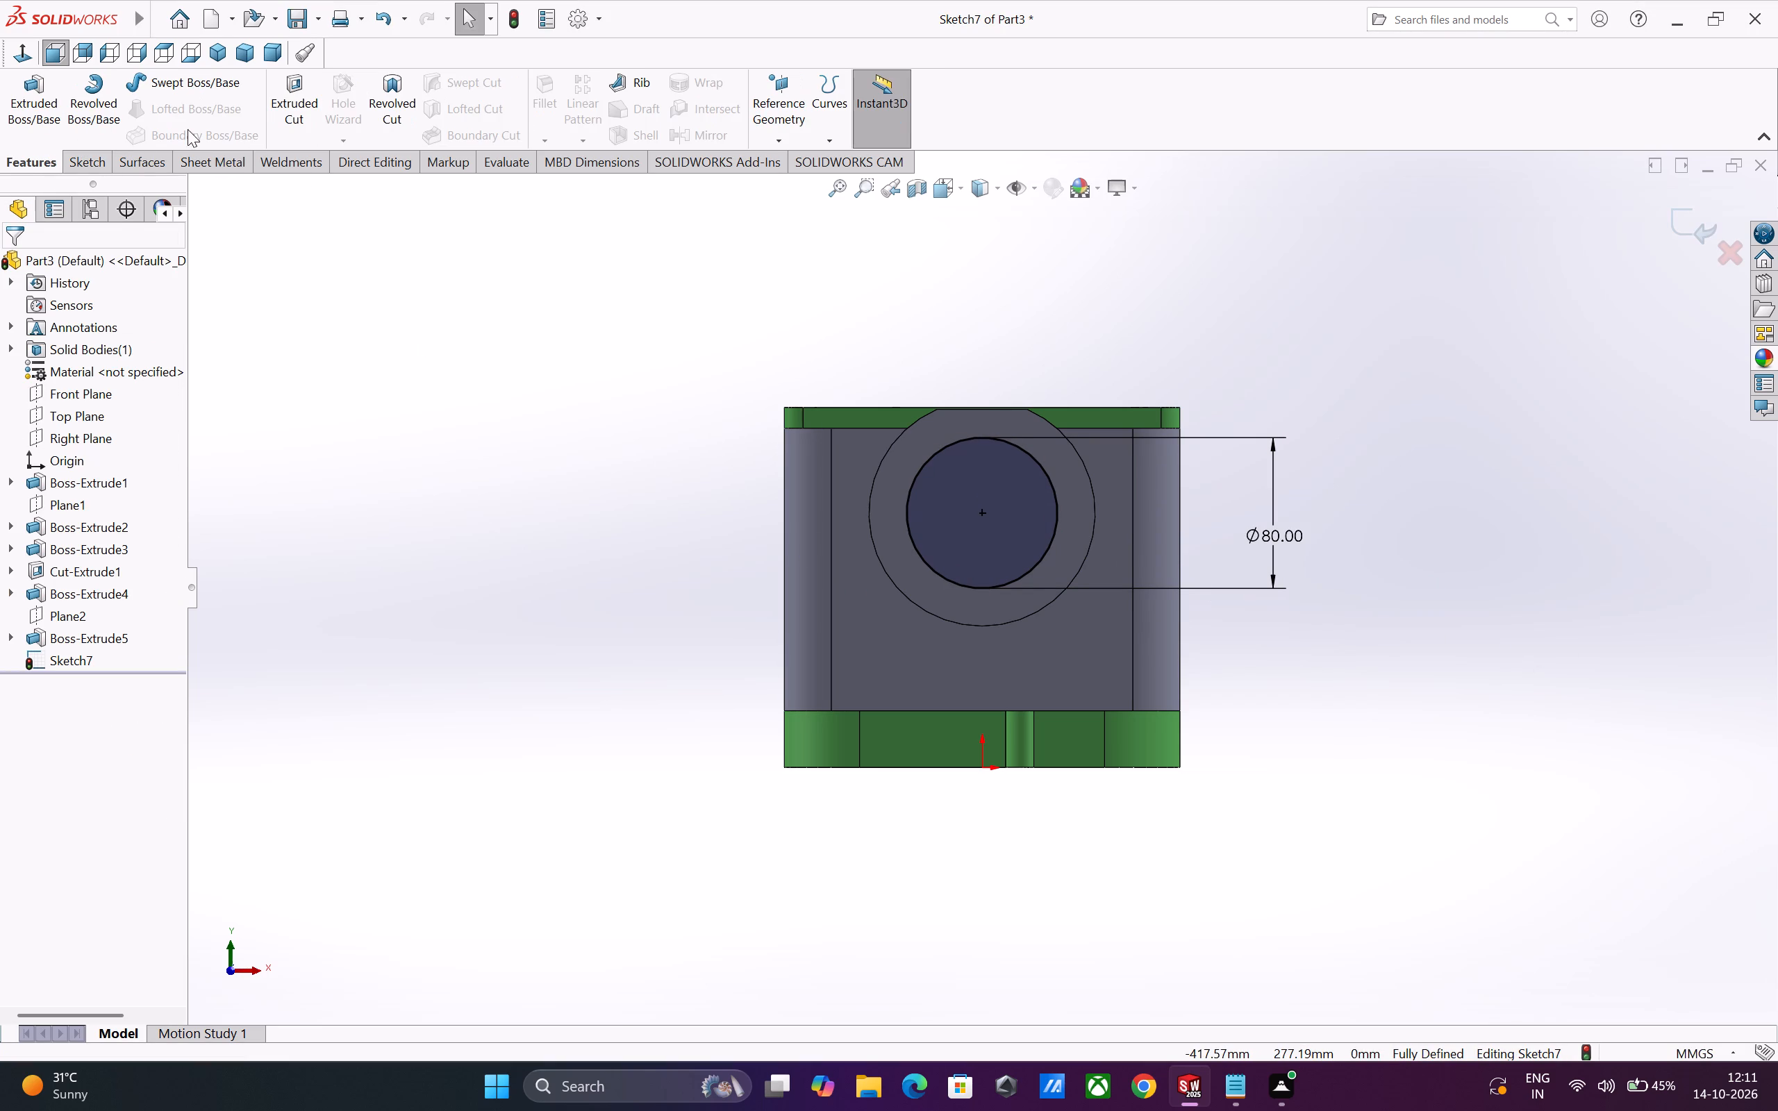
left_click(283, 119)
middle_click_drag(1056, 630, 1009, 651)
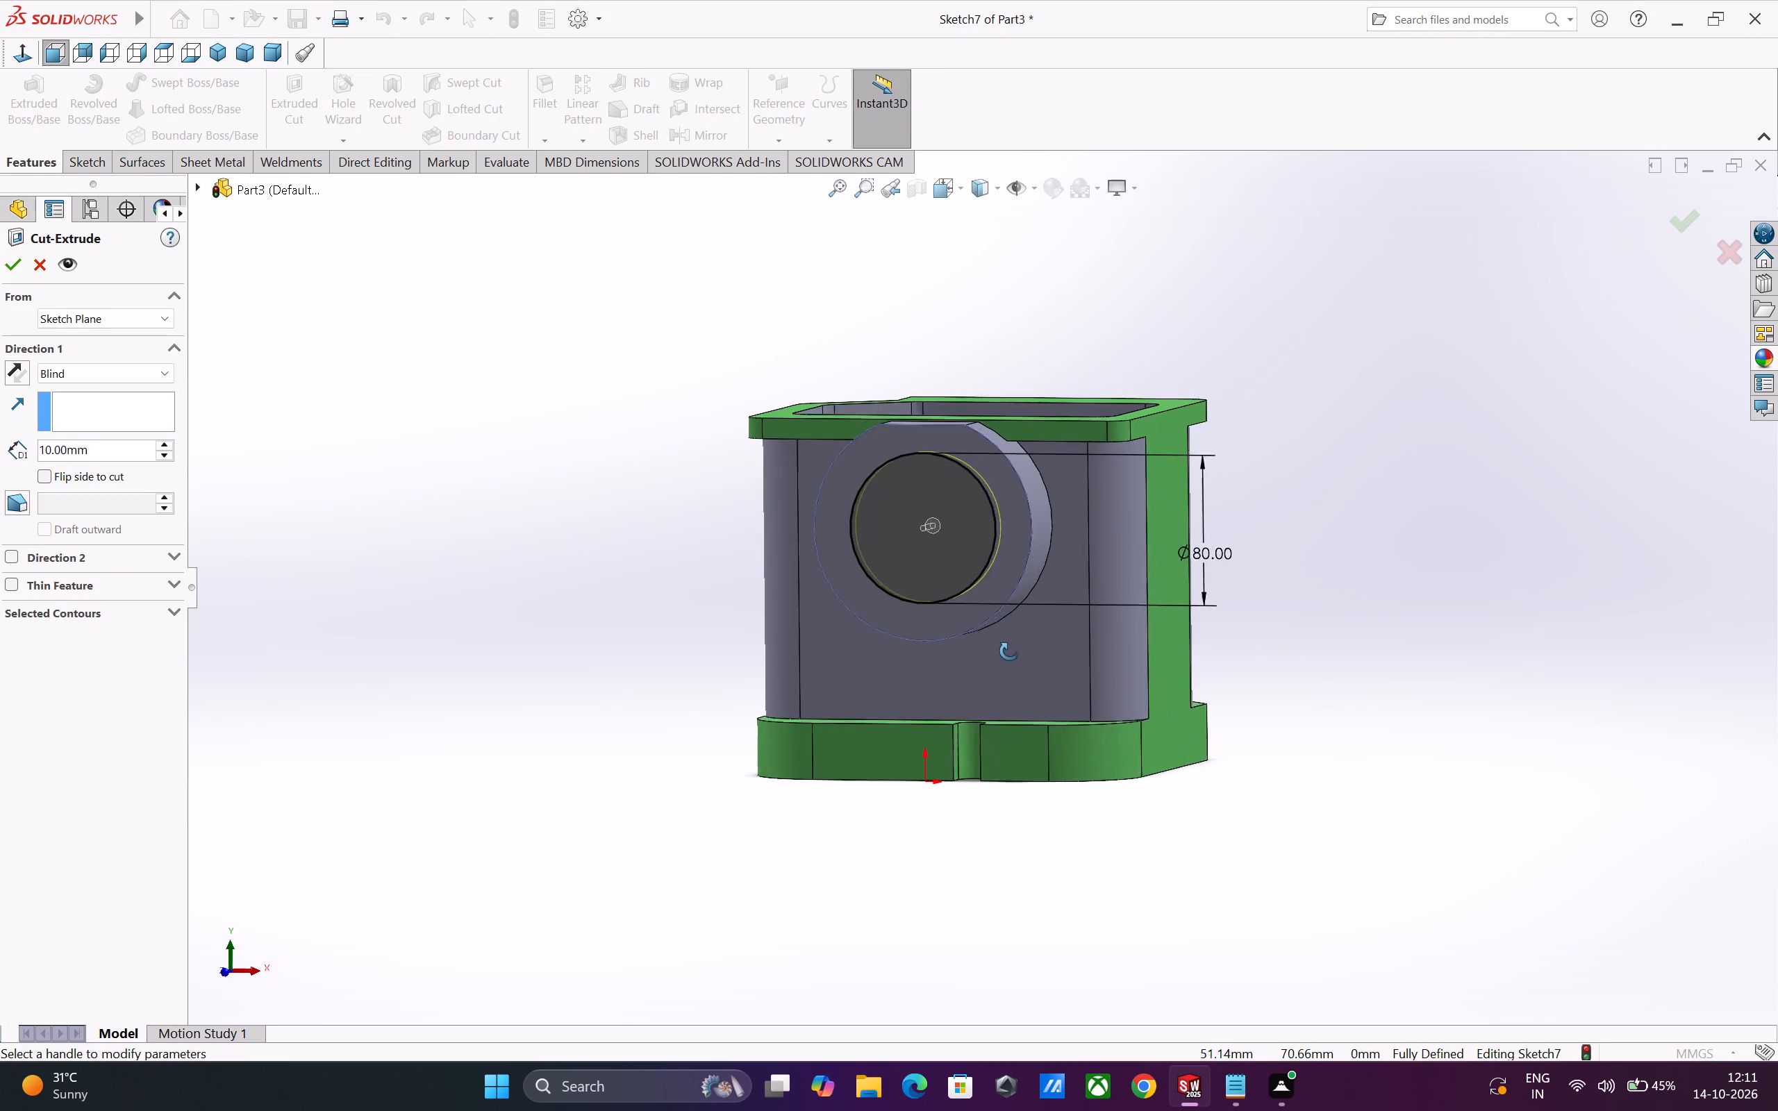
middle_click_drag(1009, 651, 913, 697)
left_click(118, 366)
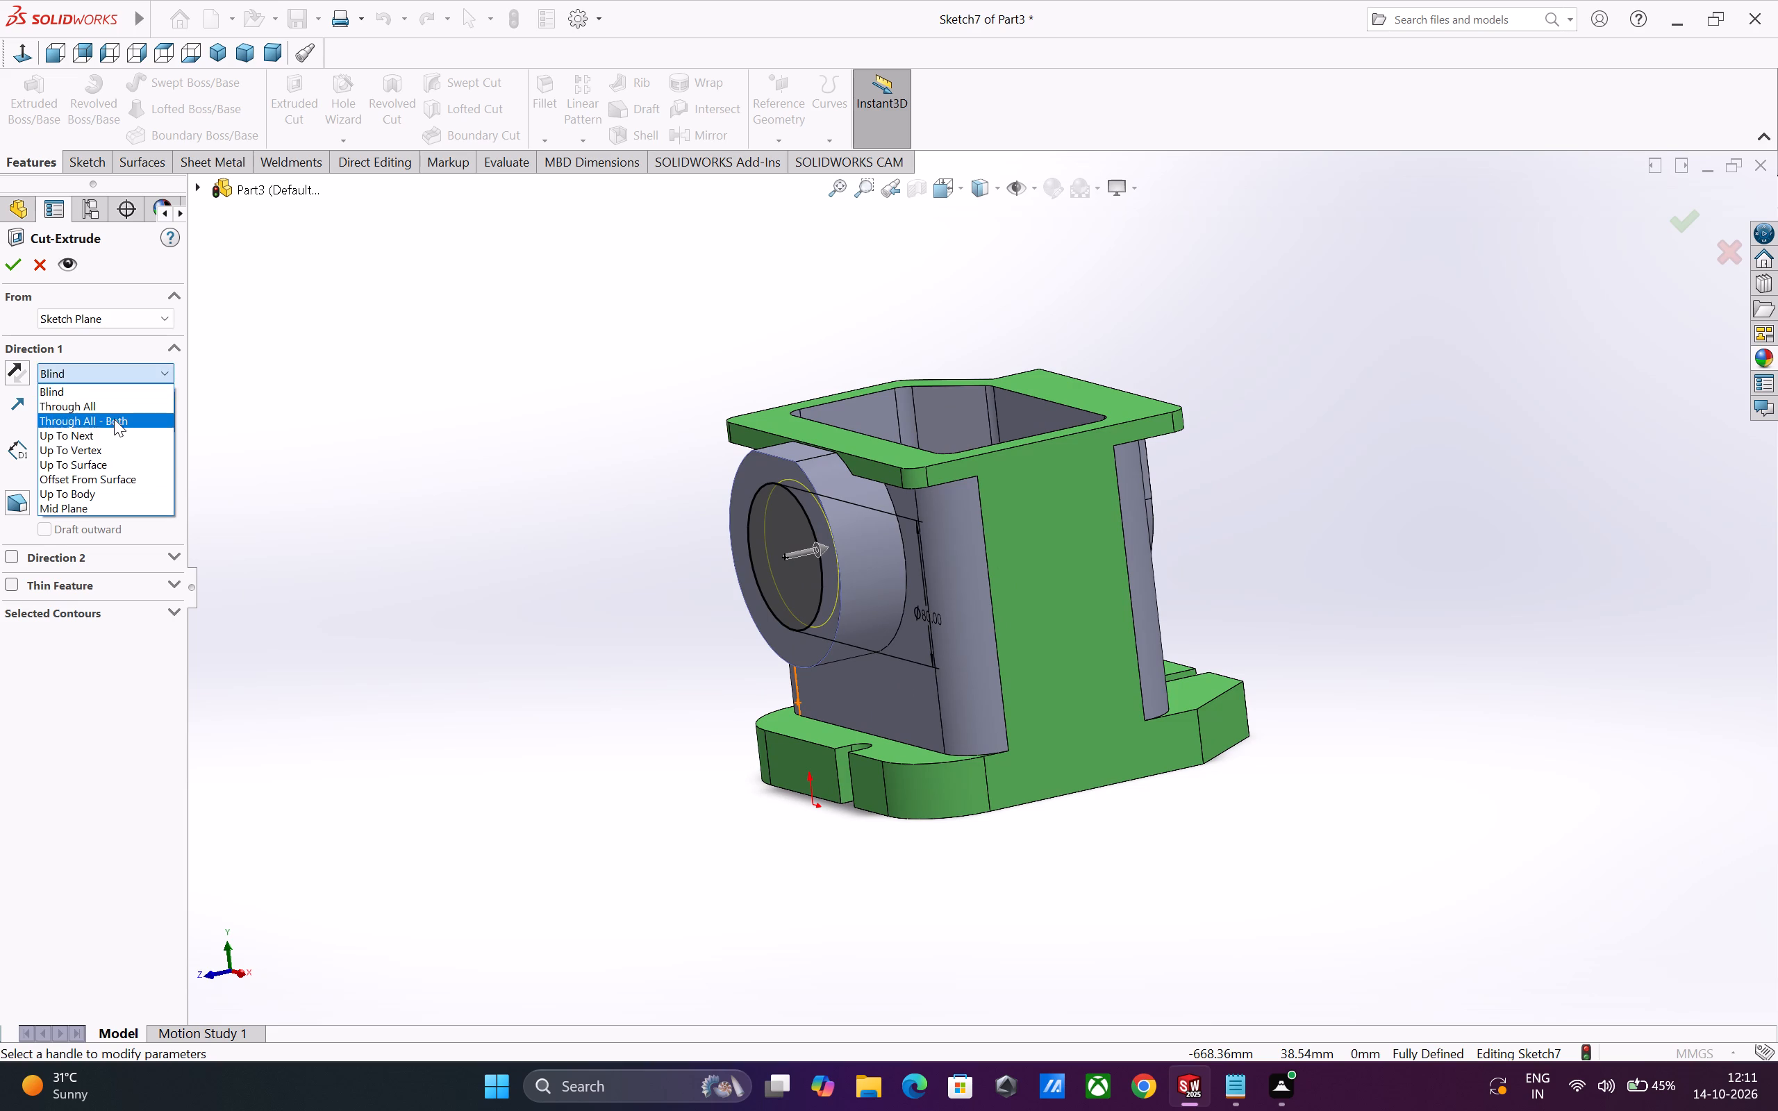
left_click(114, 432)
middle_click_drag(563, 635, 564, 665)
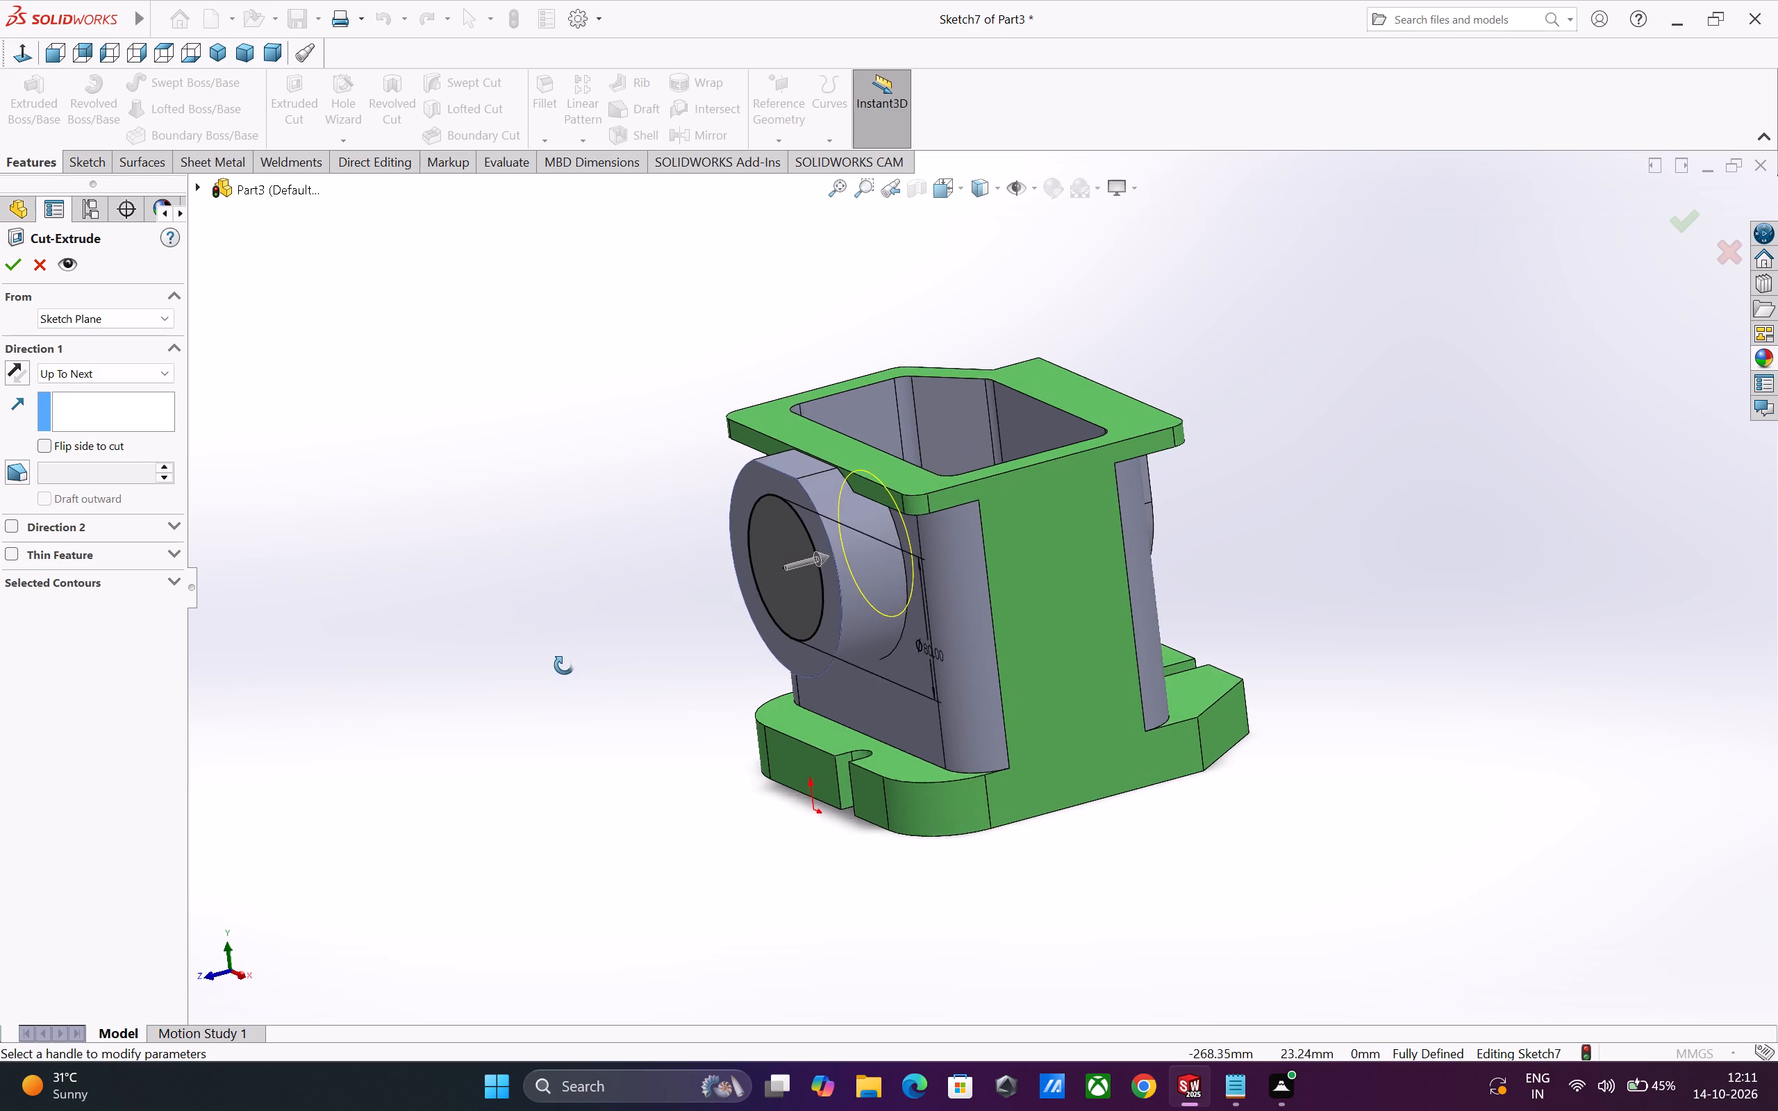
middle_click_drag(564, 665, 484, 825)
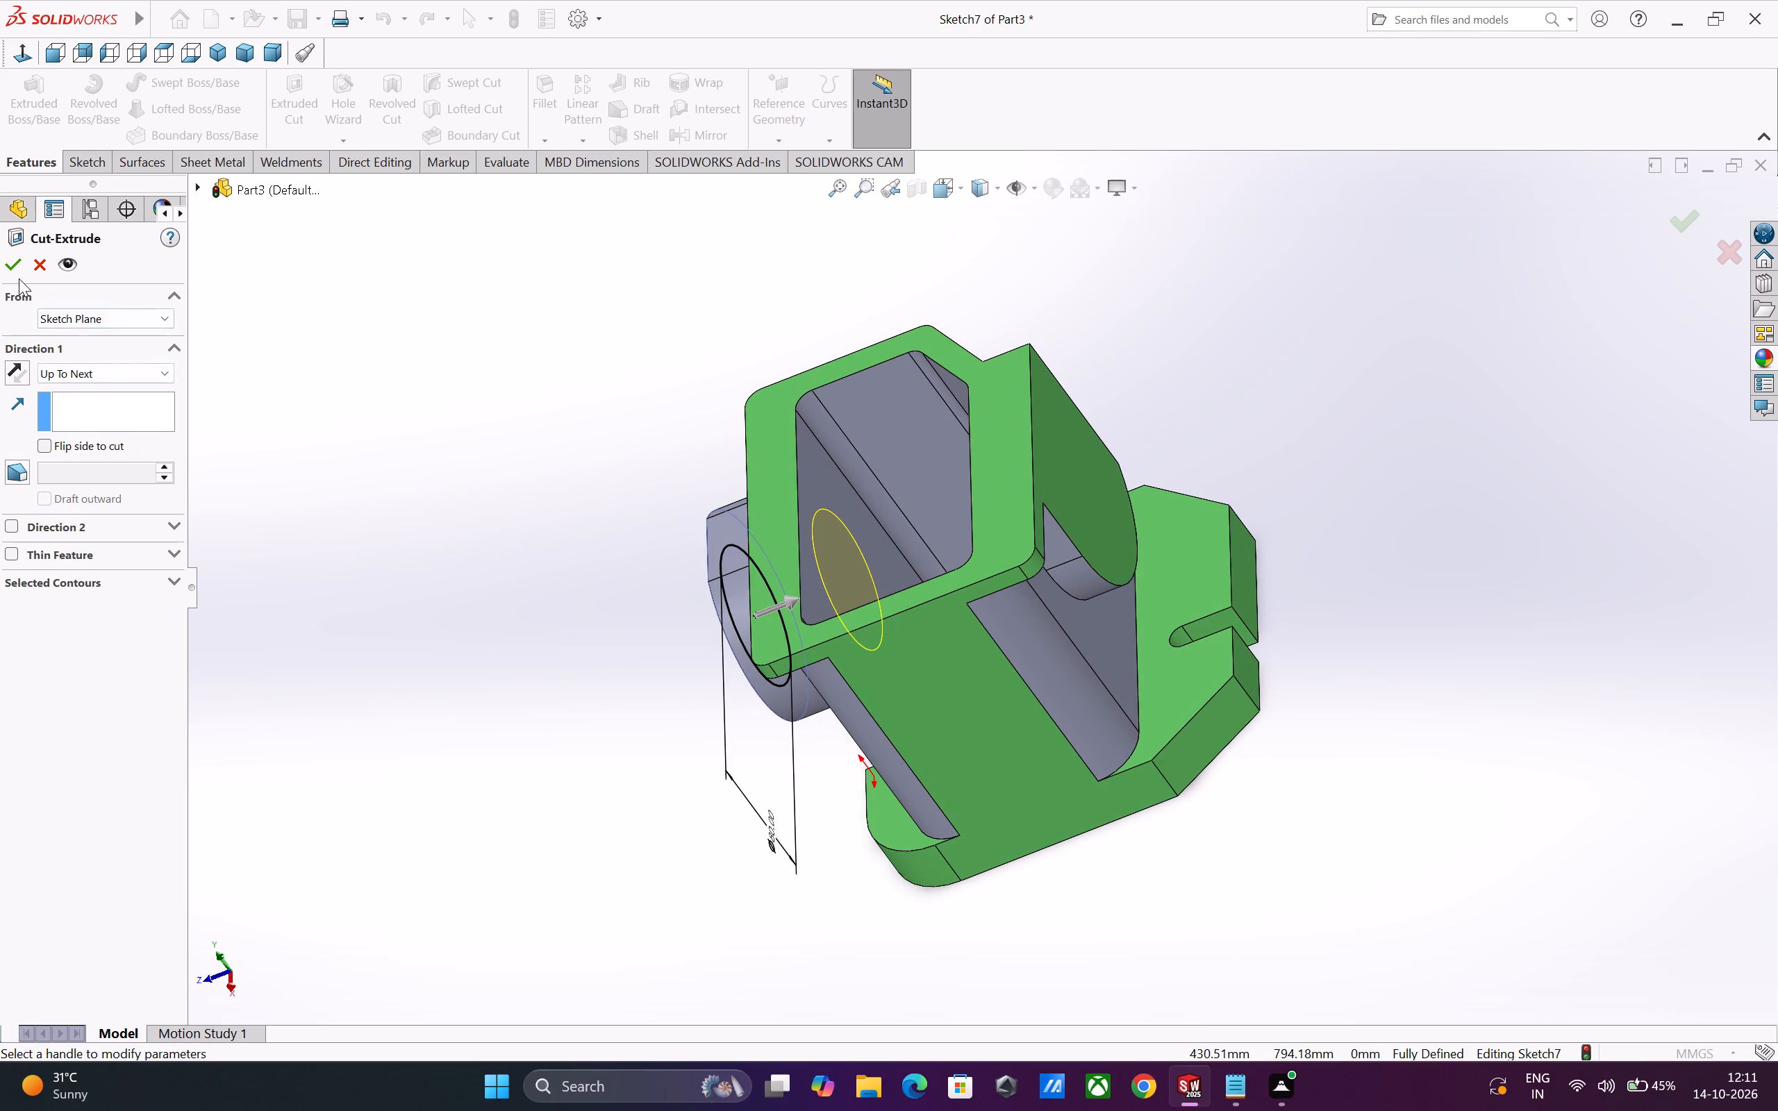
left_click(17, 274)
Chamfer the outer edge of the 80 mm bore with a distance of 2 mm at 45 degrees.
middle_click_drag(443, 603, 581, 540)
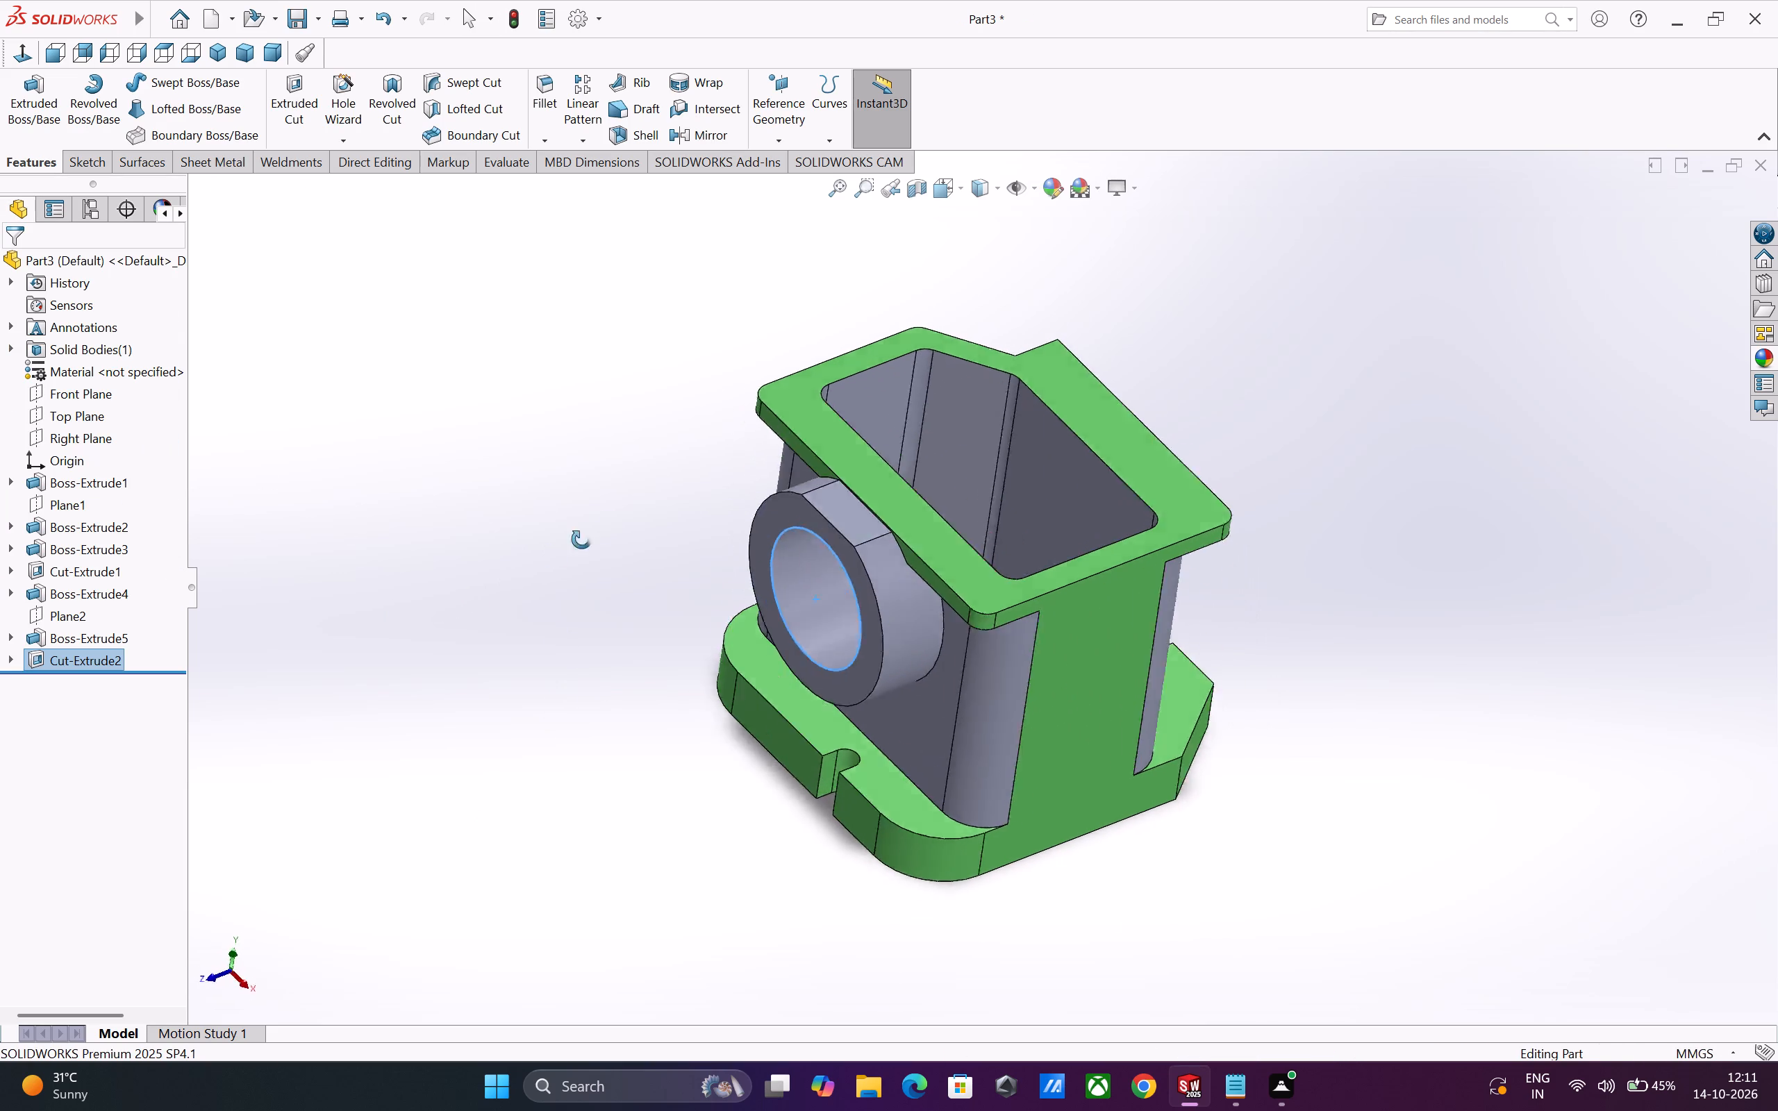
middle_click_drag(581, 540, 661, 495)
left_click(732, 553)
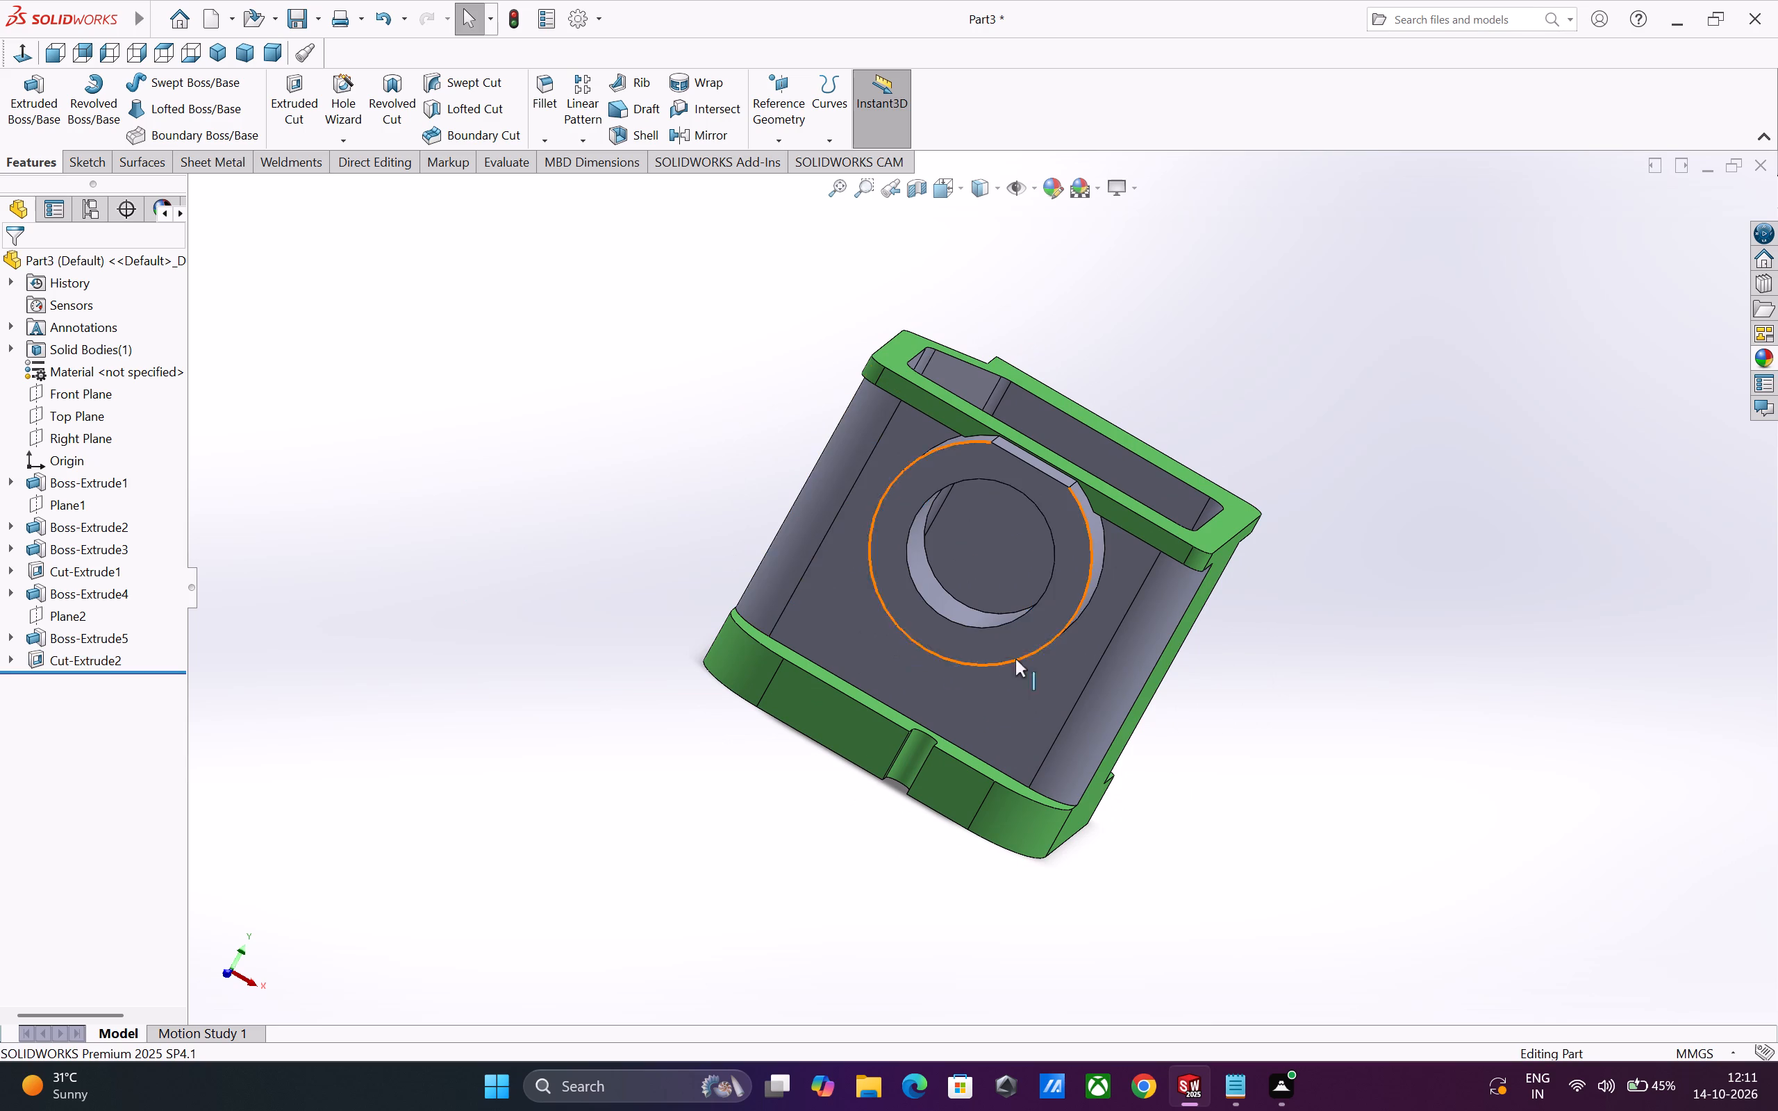
left_click(926, 601)
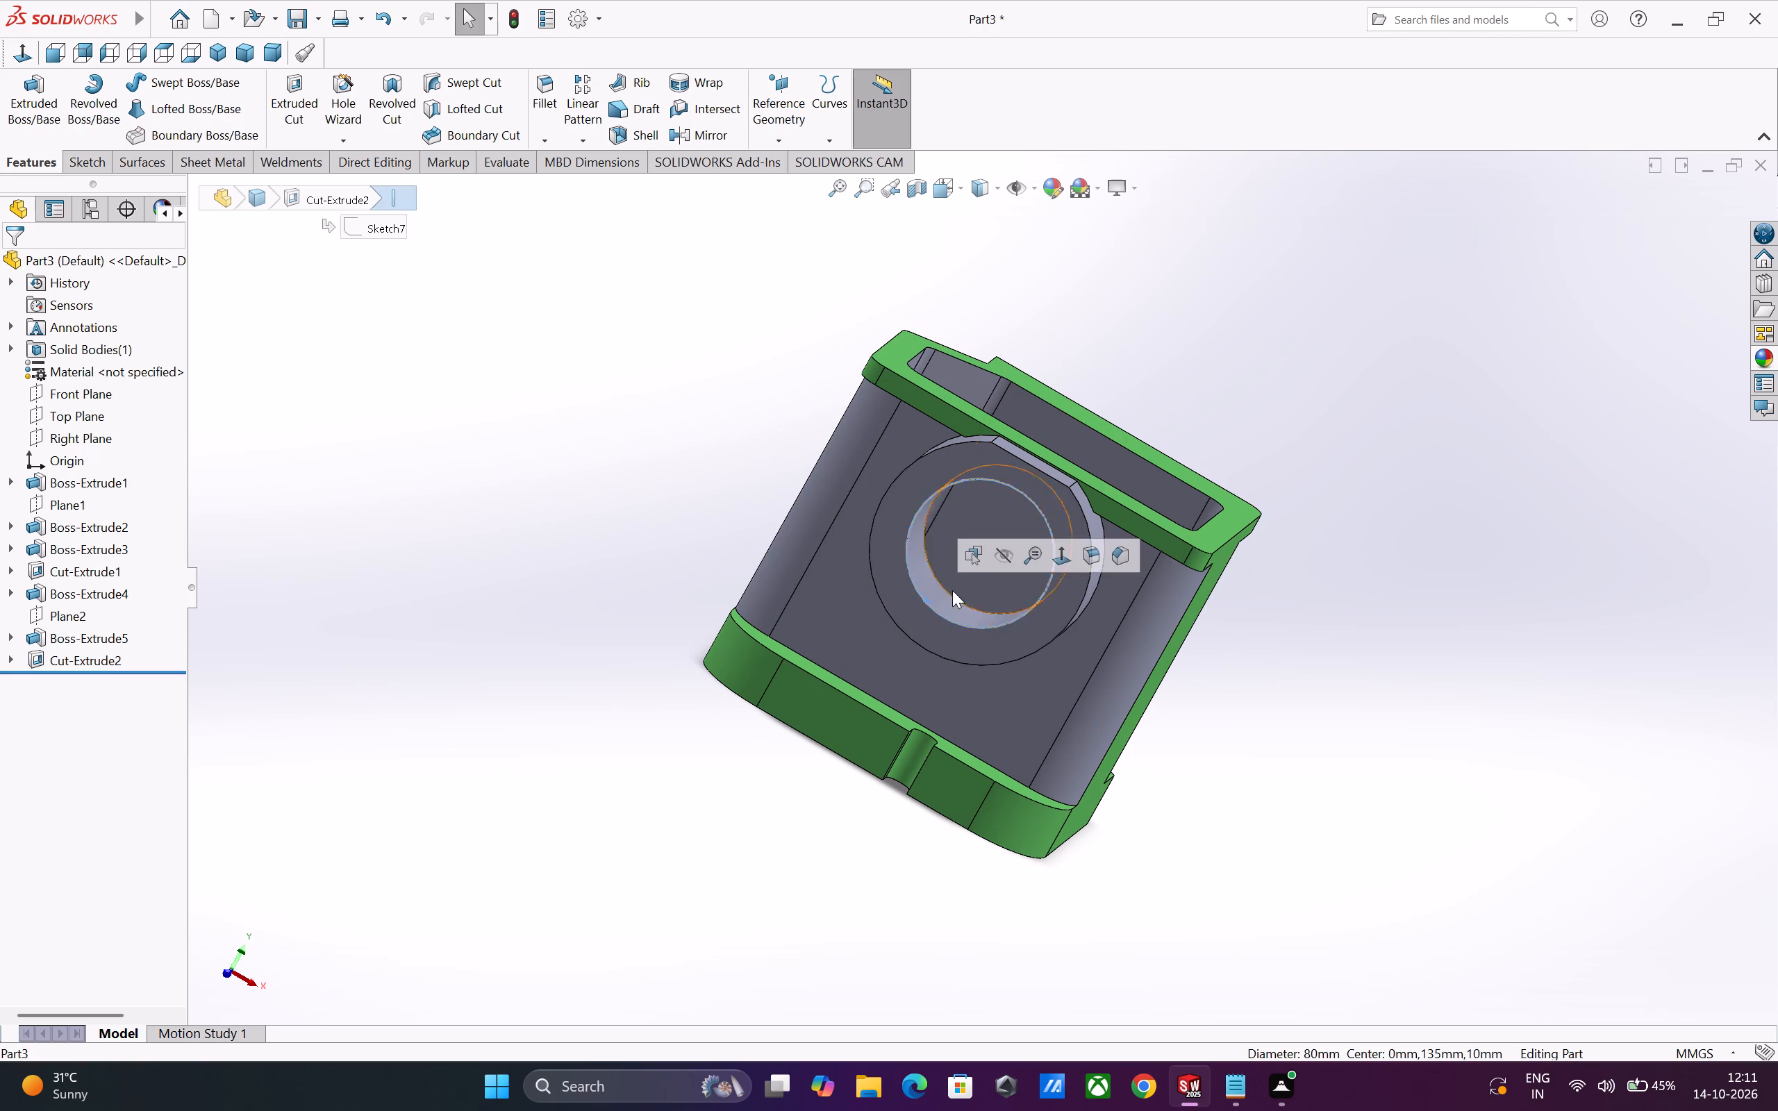
left_click(1115, 562)
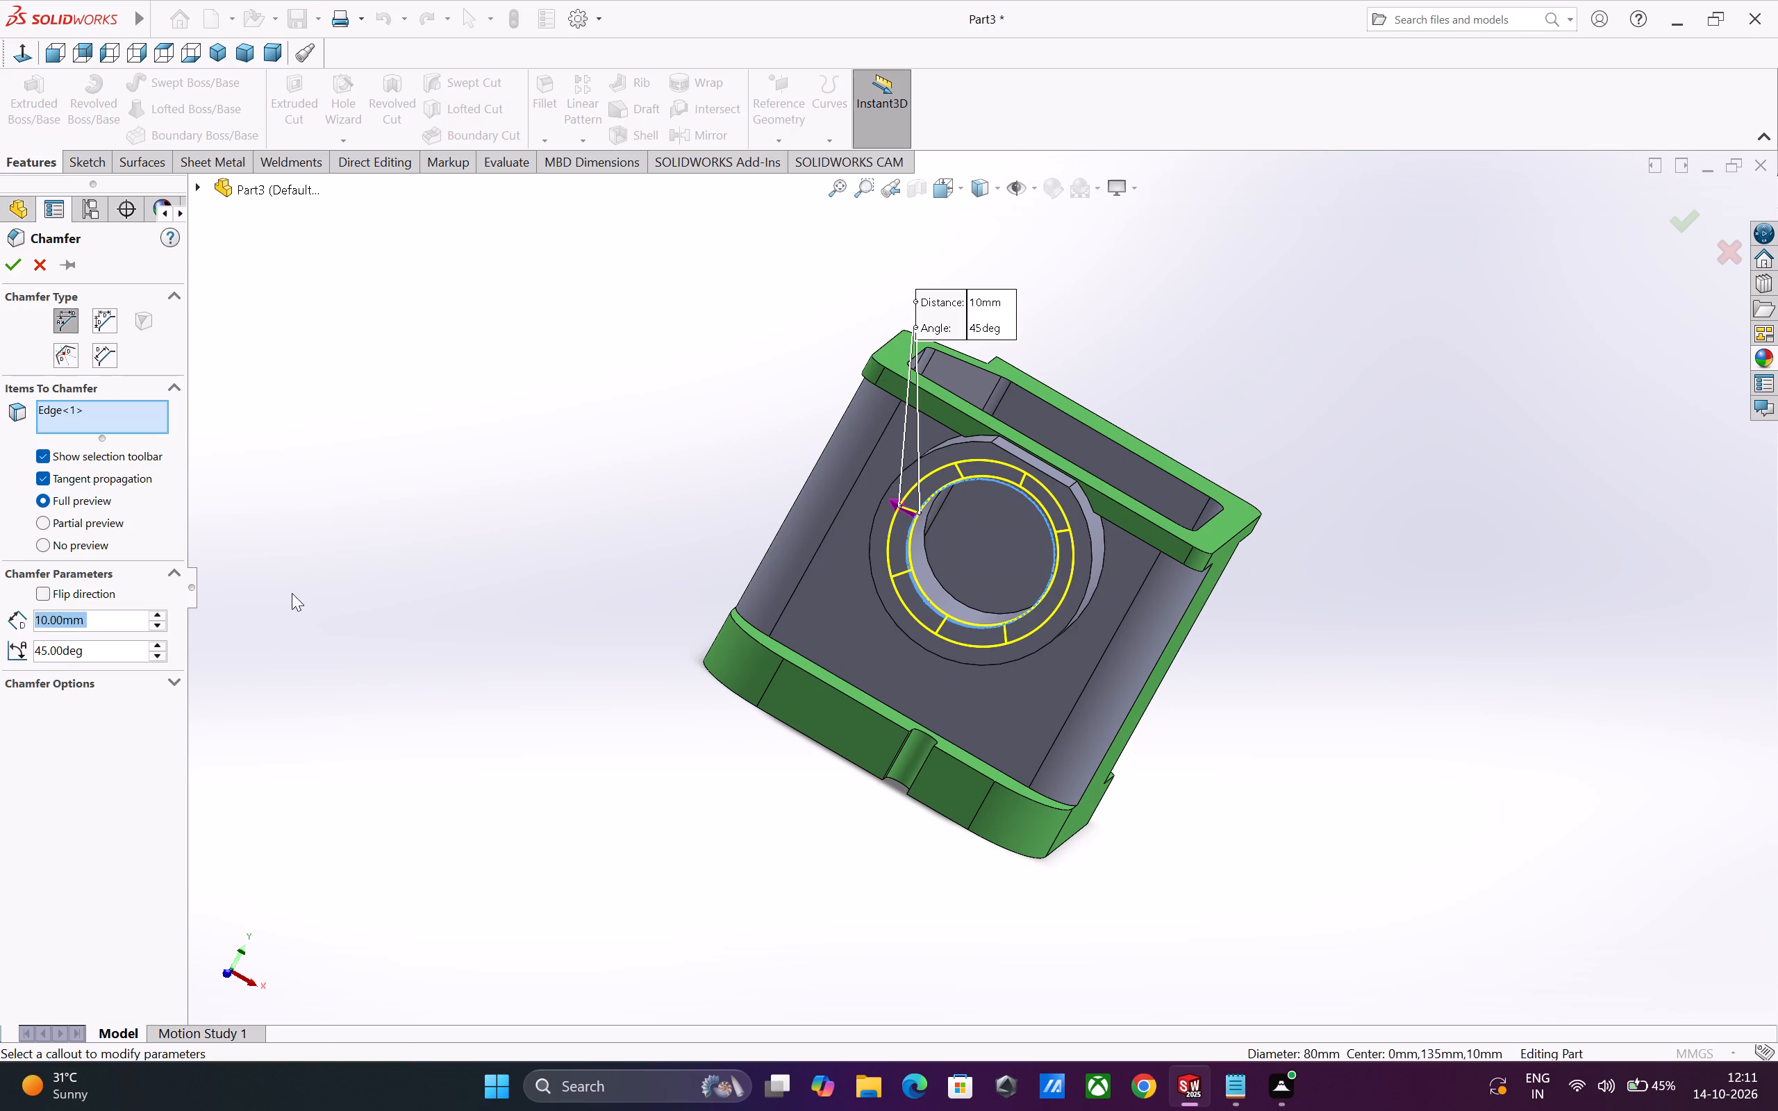
double_click(113, 615)
key("2")
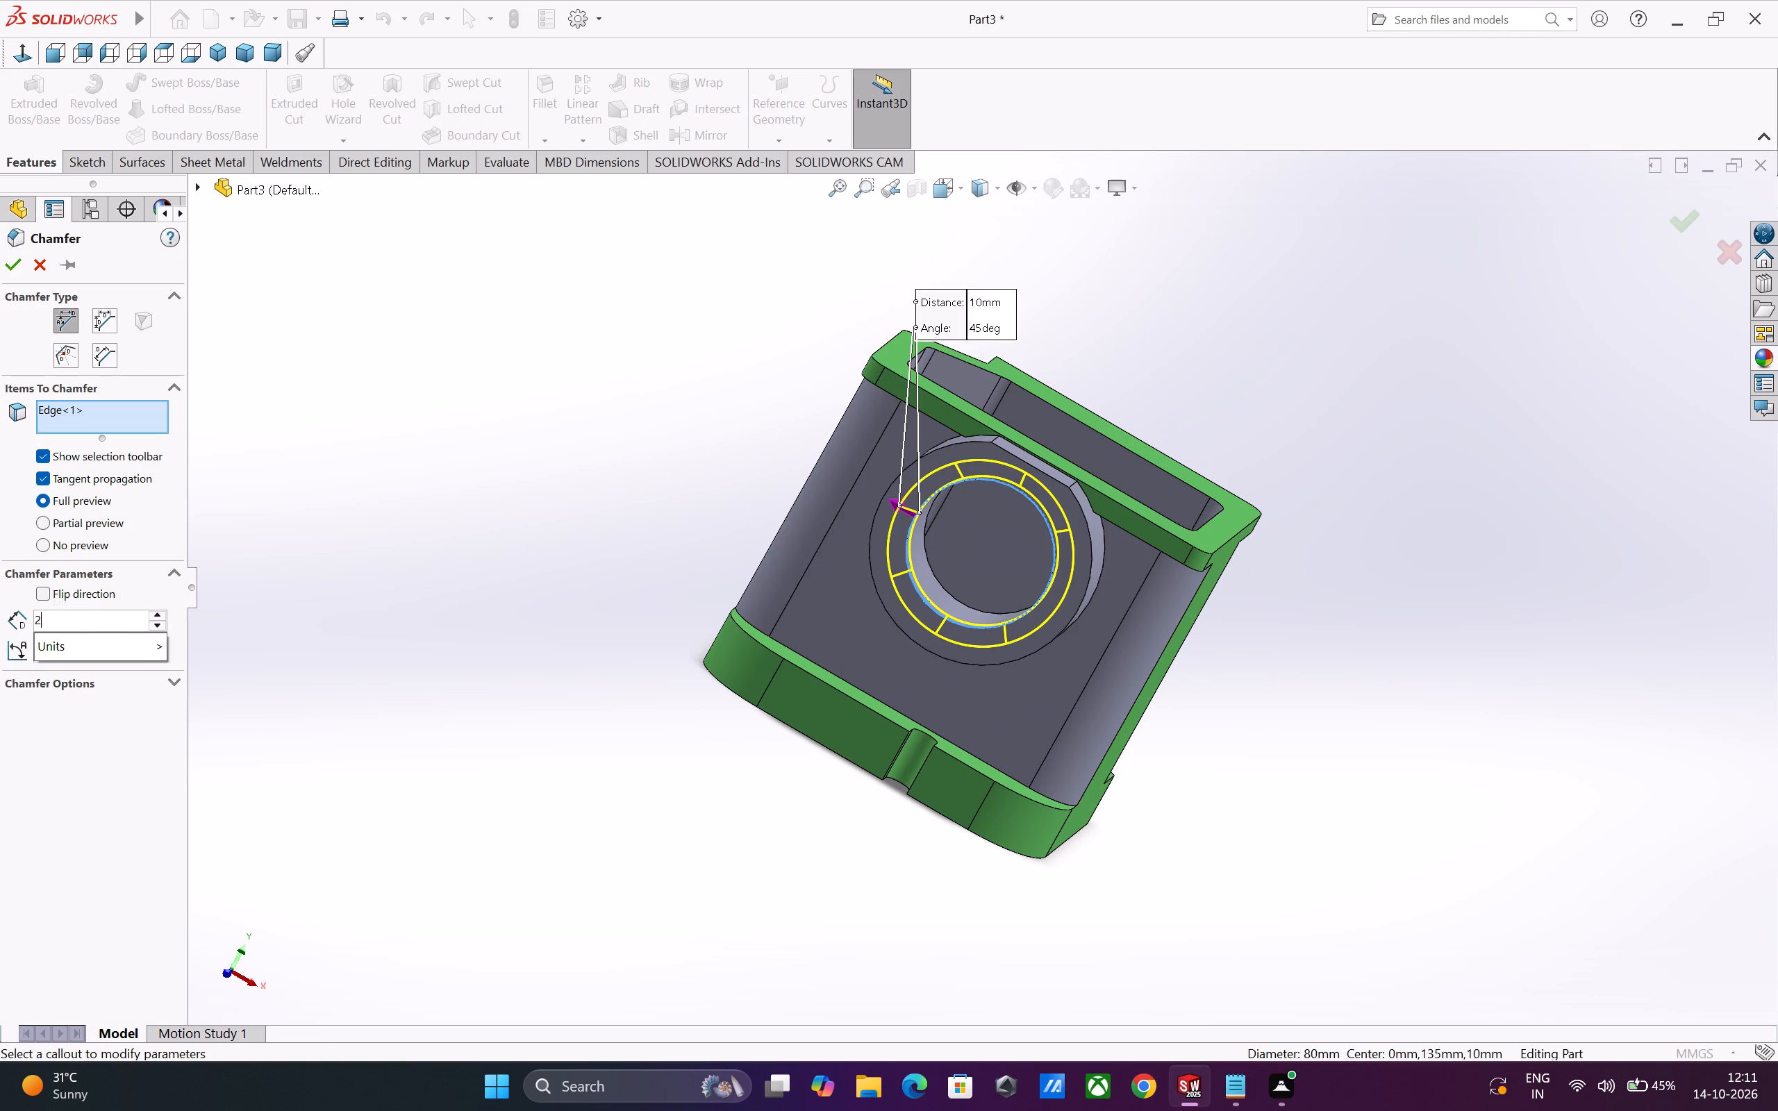
key("Return")
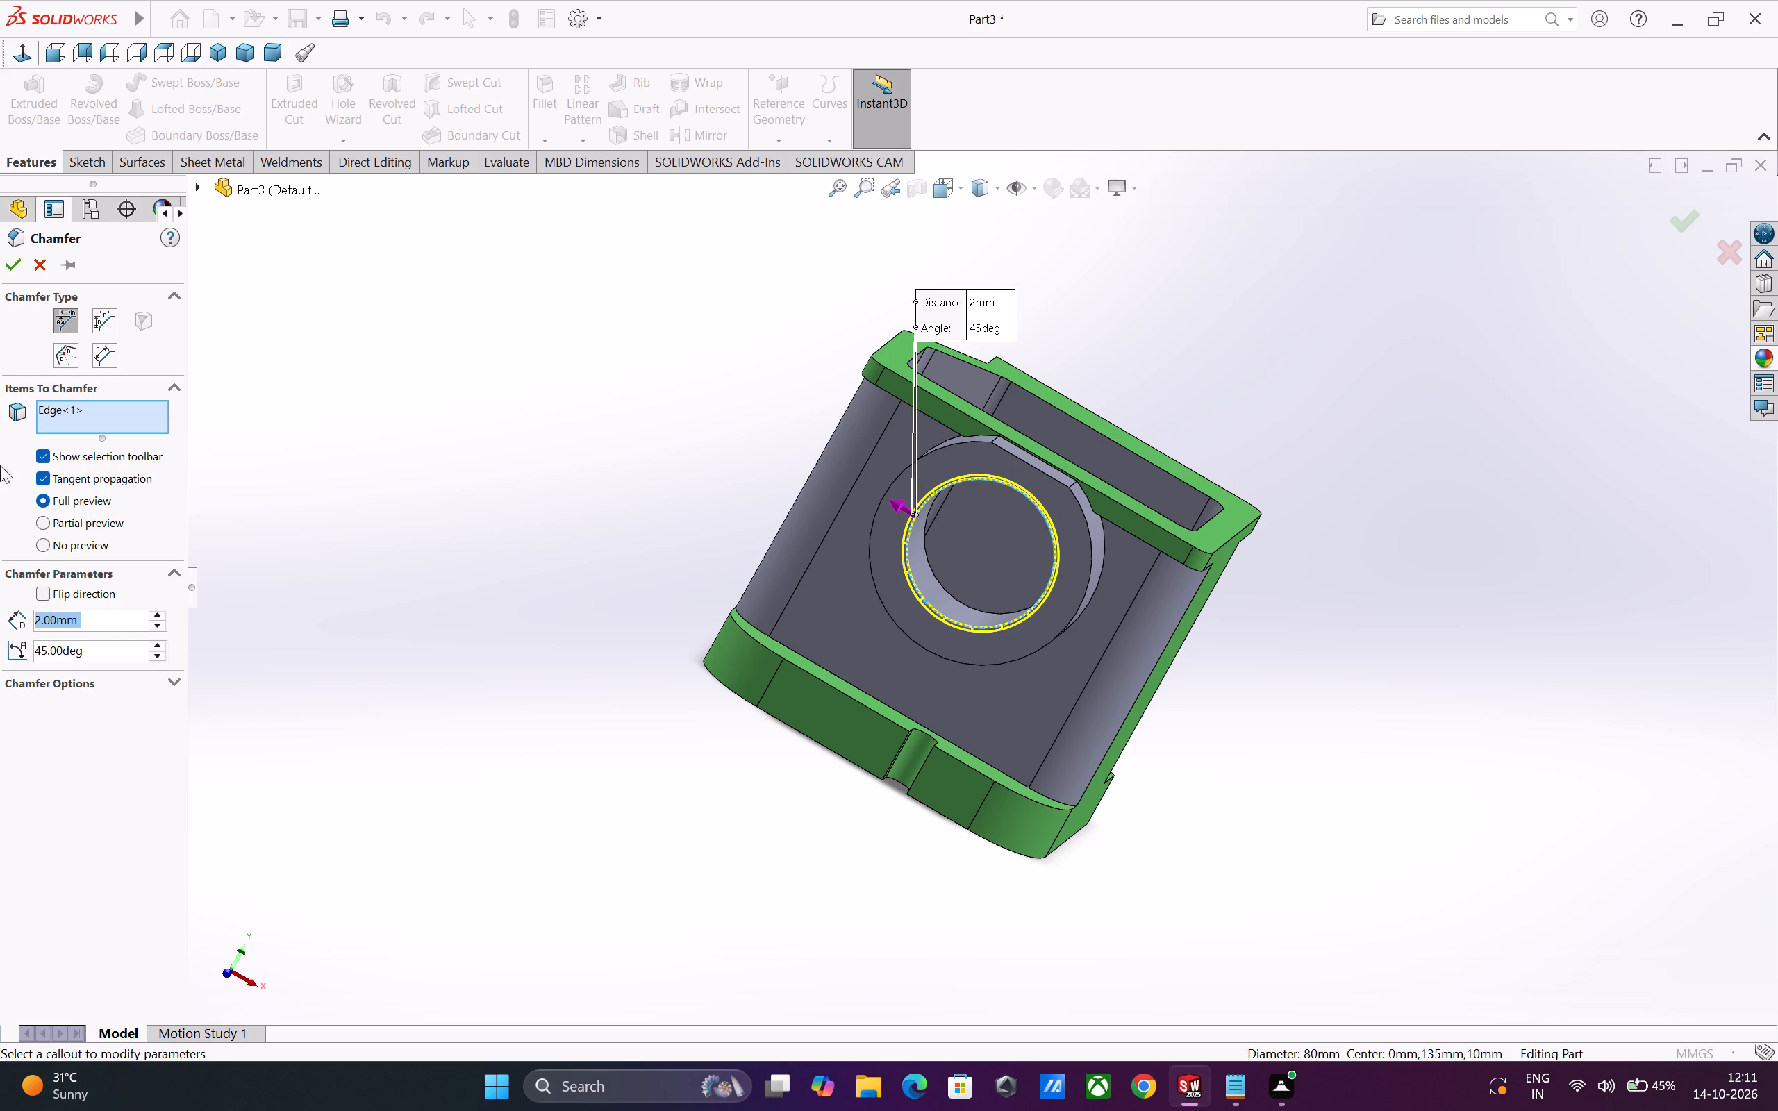
left_click(12, 271)
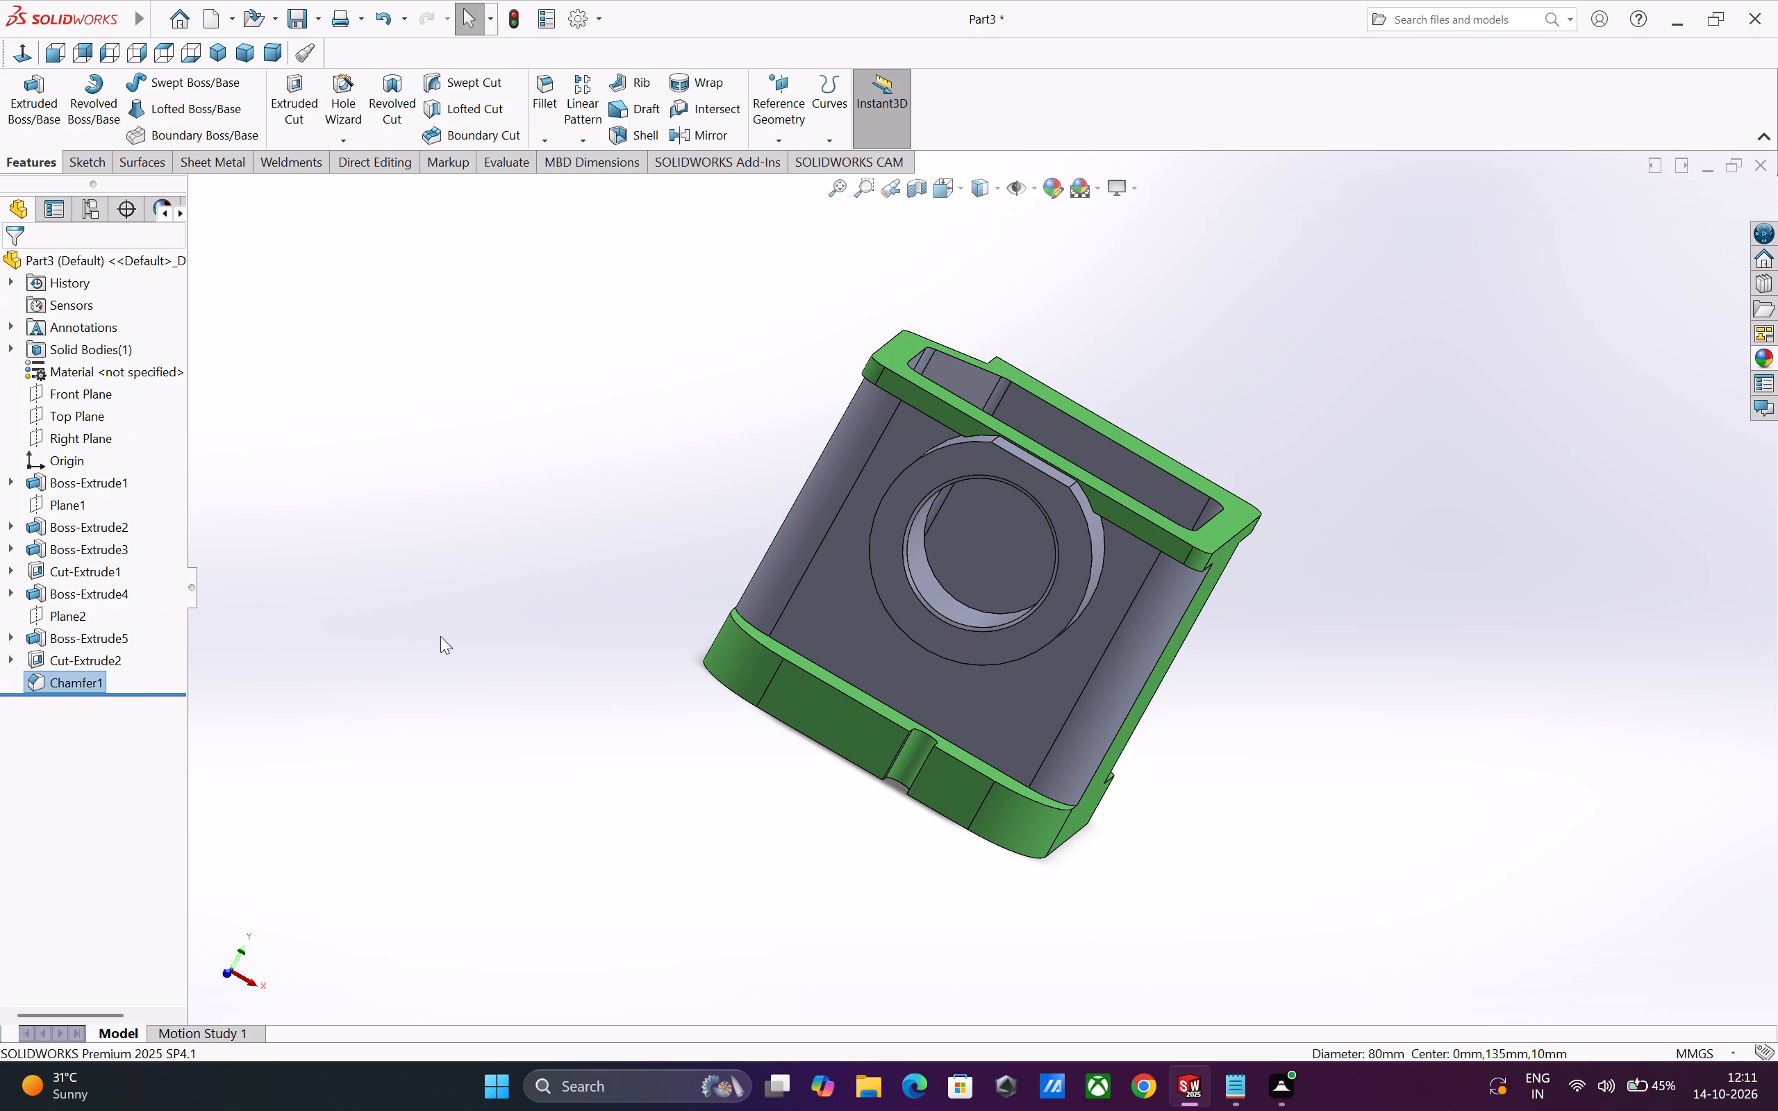
Examine the chamfered bore in the circular boss and the overall part from several angles.
middle_click_drag(554, 701, 459, 721)
scroll(533, 712, "up", 1)
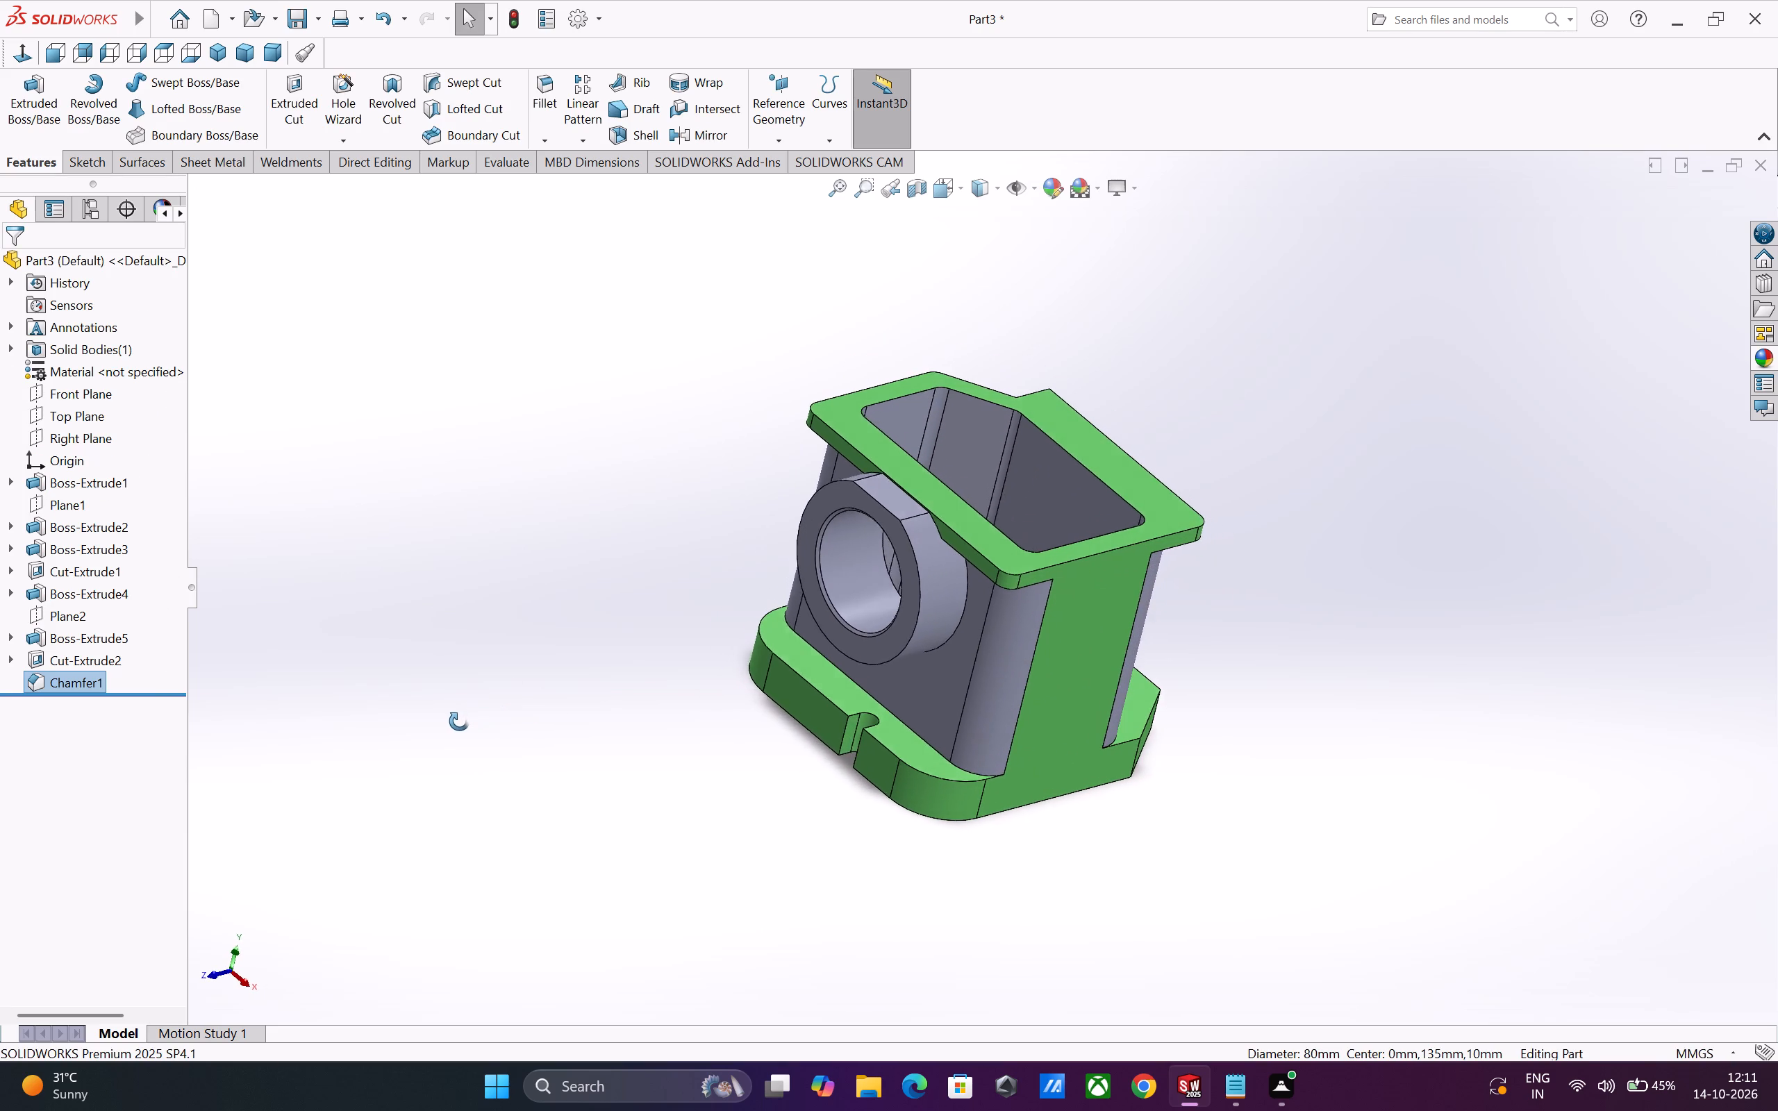
middle_click_drag(459, 721, 449, 724)
scroll(646, 725, "up", 2)
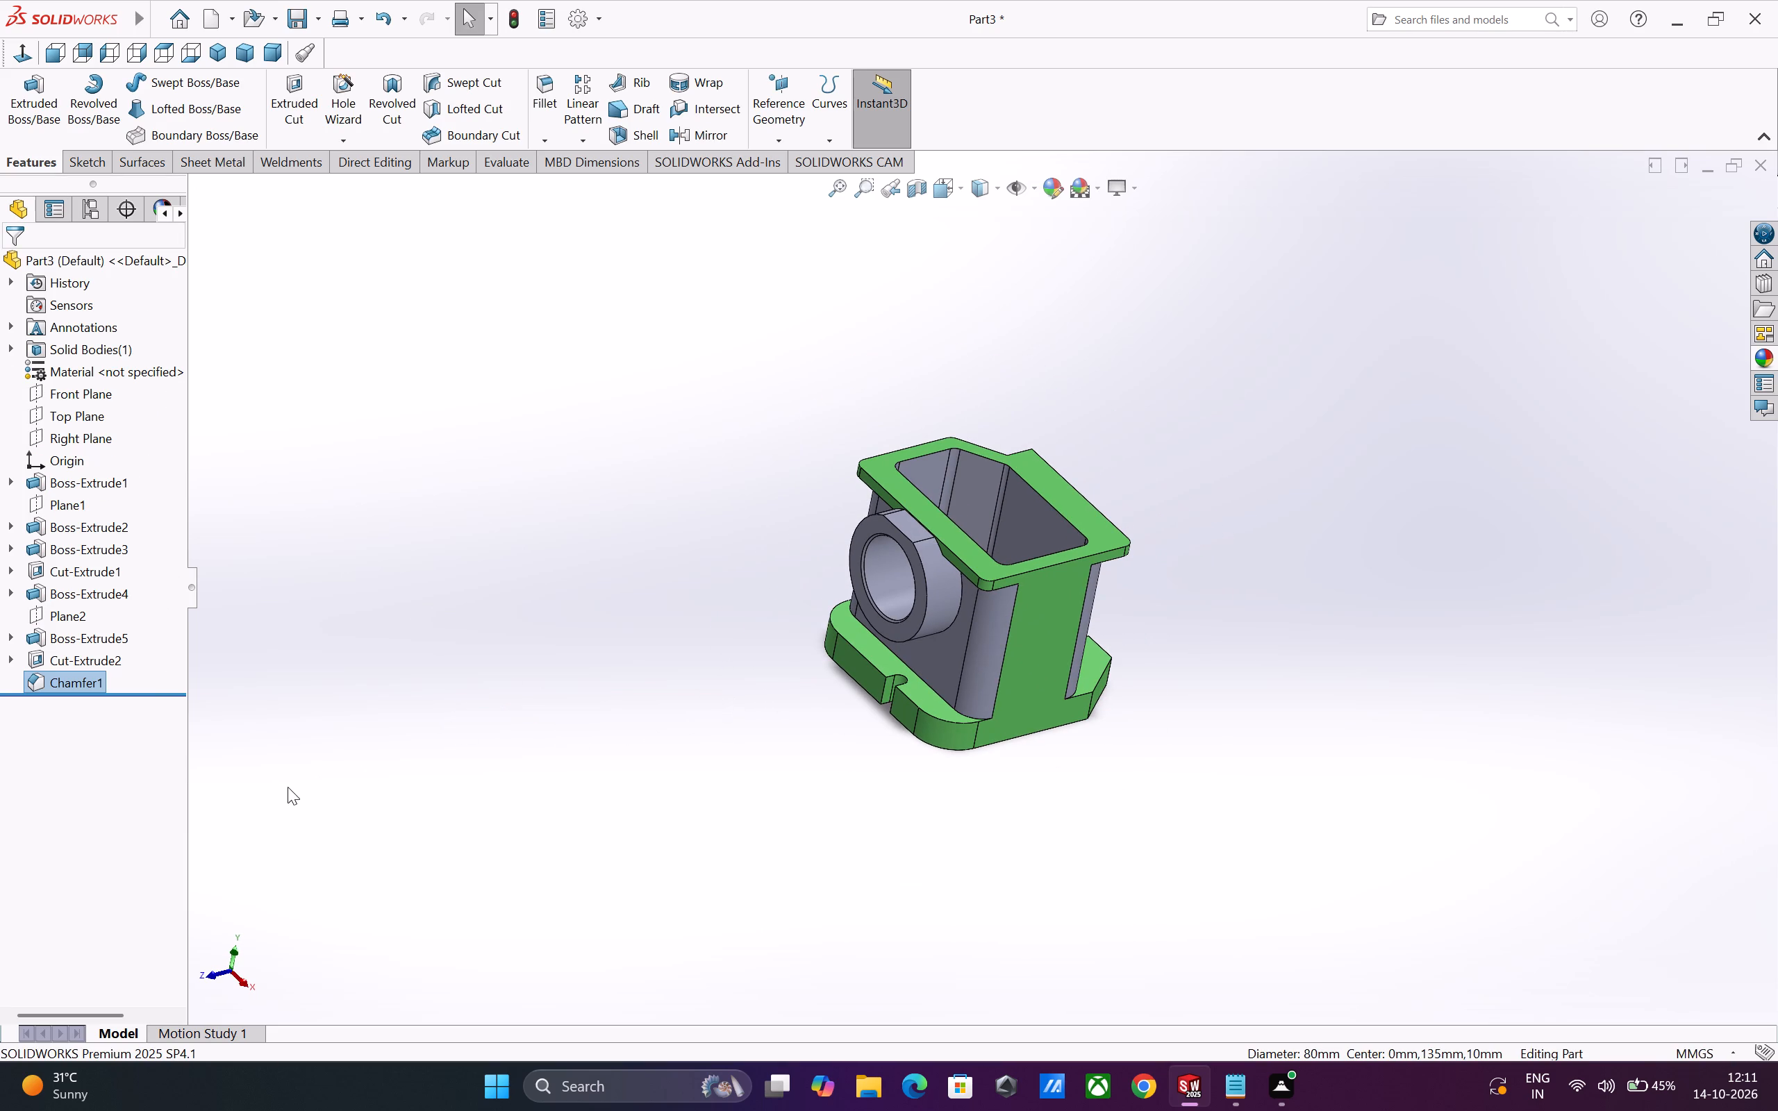
scroll(553, 771, "down", 2)
scroll(779, 792, "up", 3)
scroll(961, 799, "up", 3)
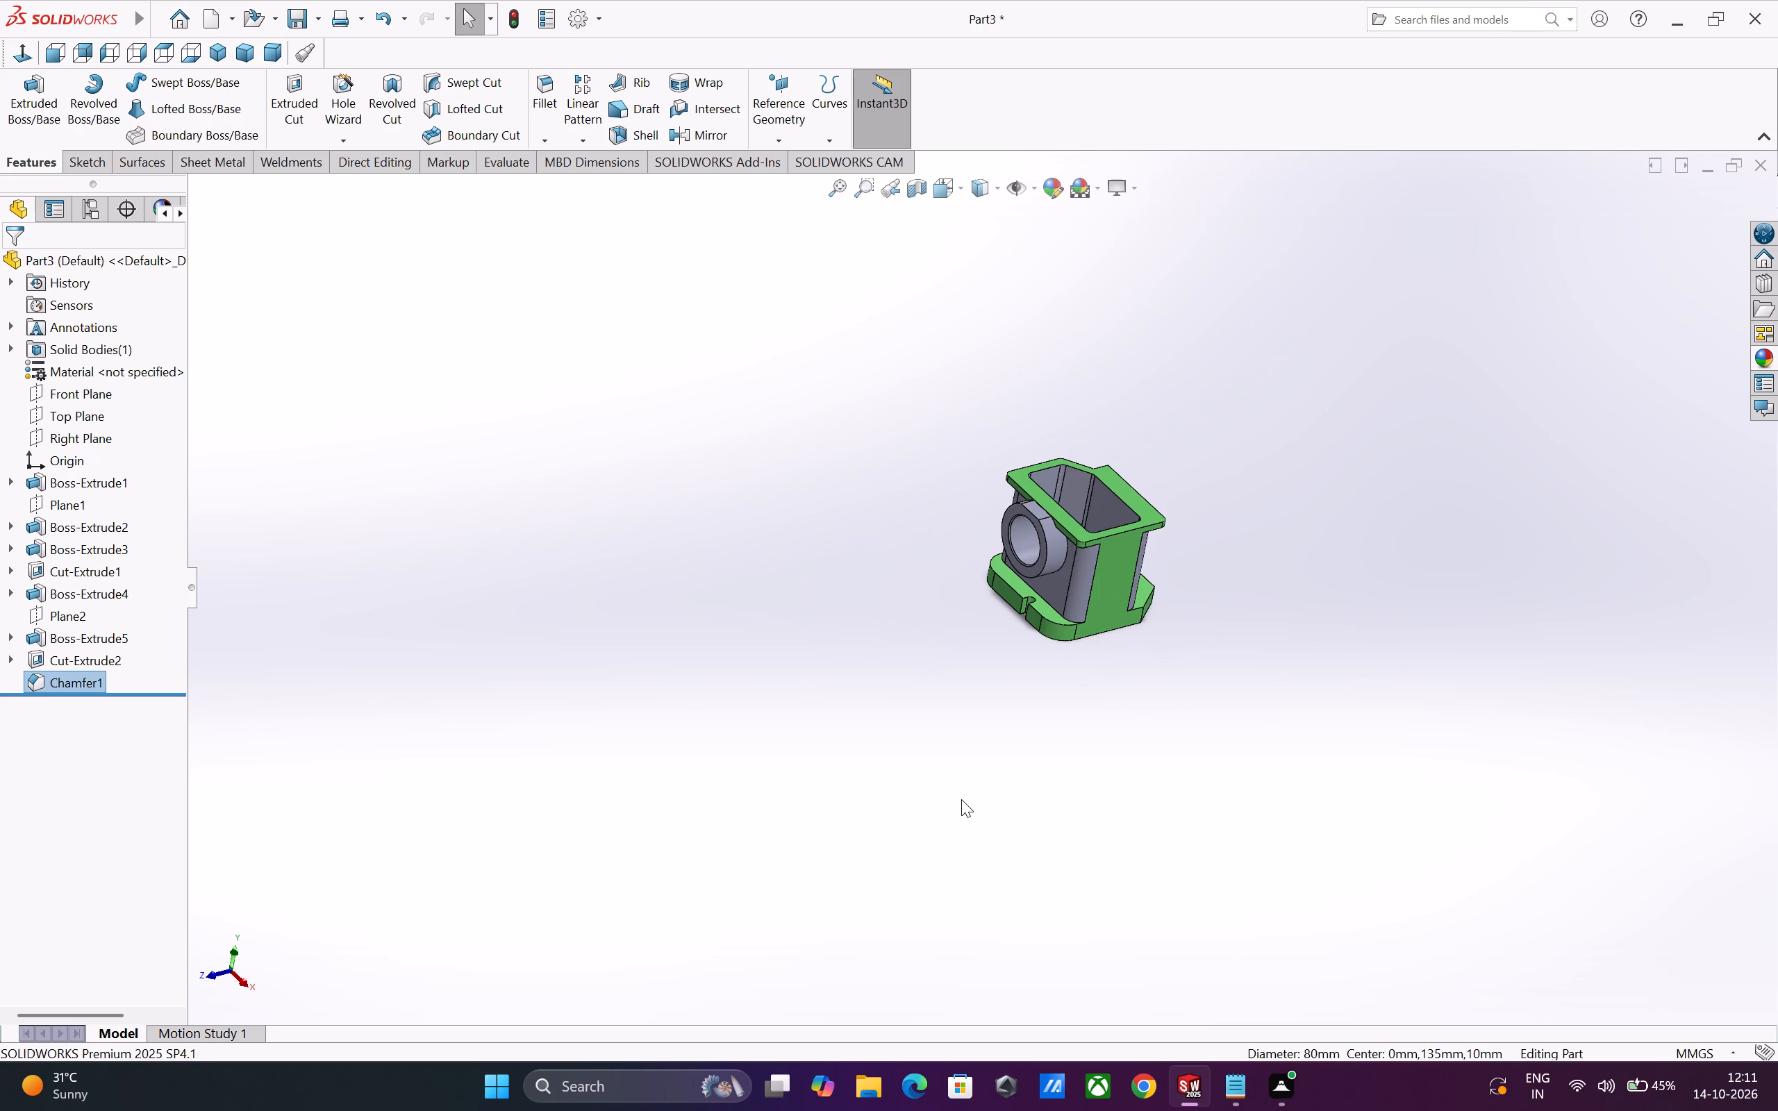
scroll(961, 799, "up", 2)
scroll(1016, 636, "down", 2)
scroll(1027, 379, "down", 2)
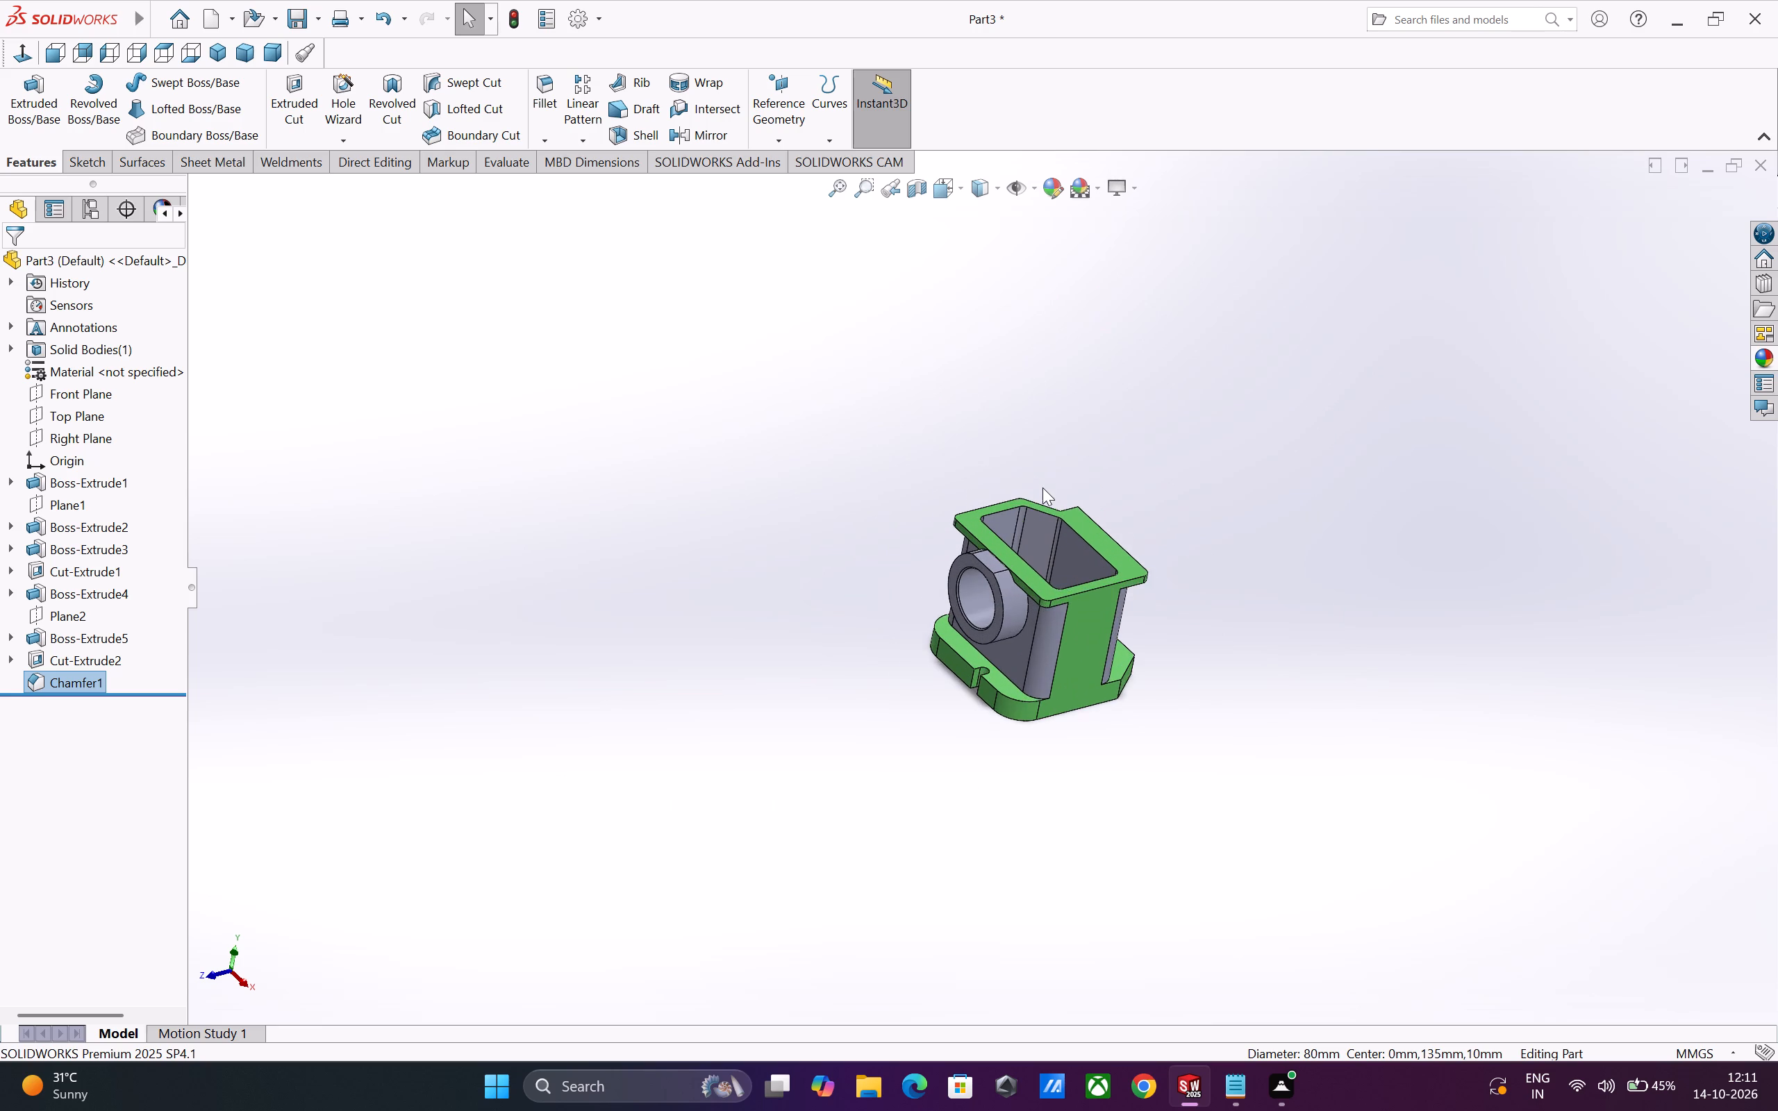
scroll(1046, 505, "down", 4)
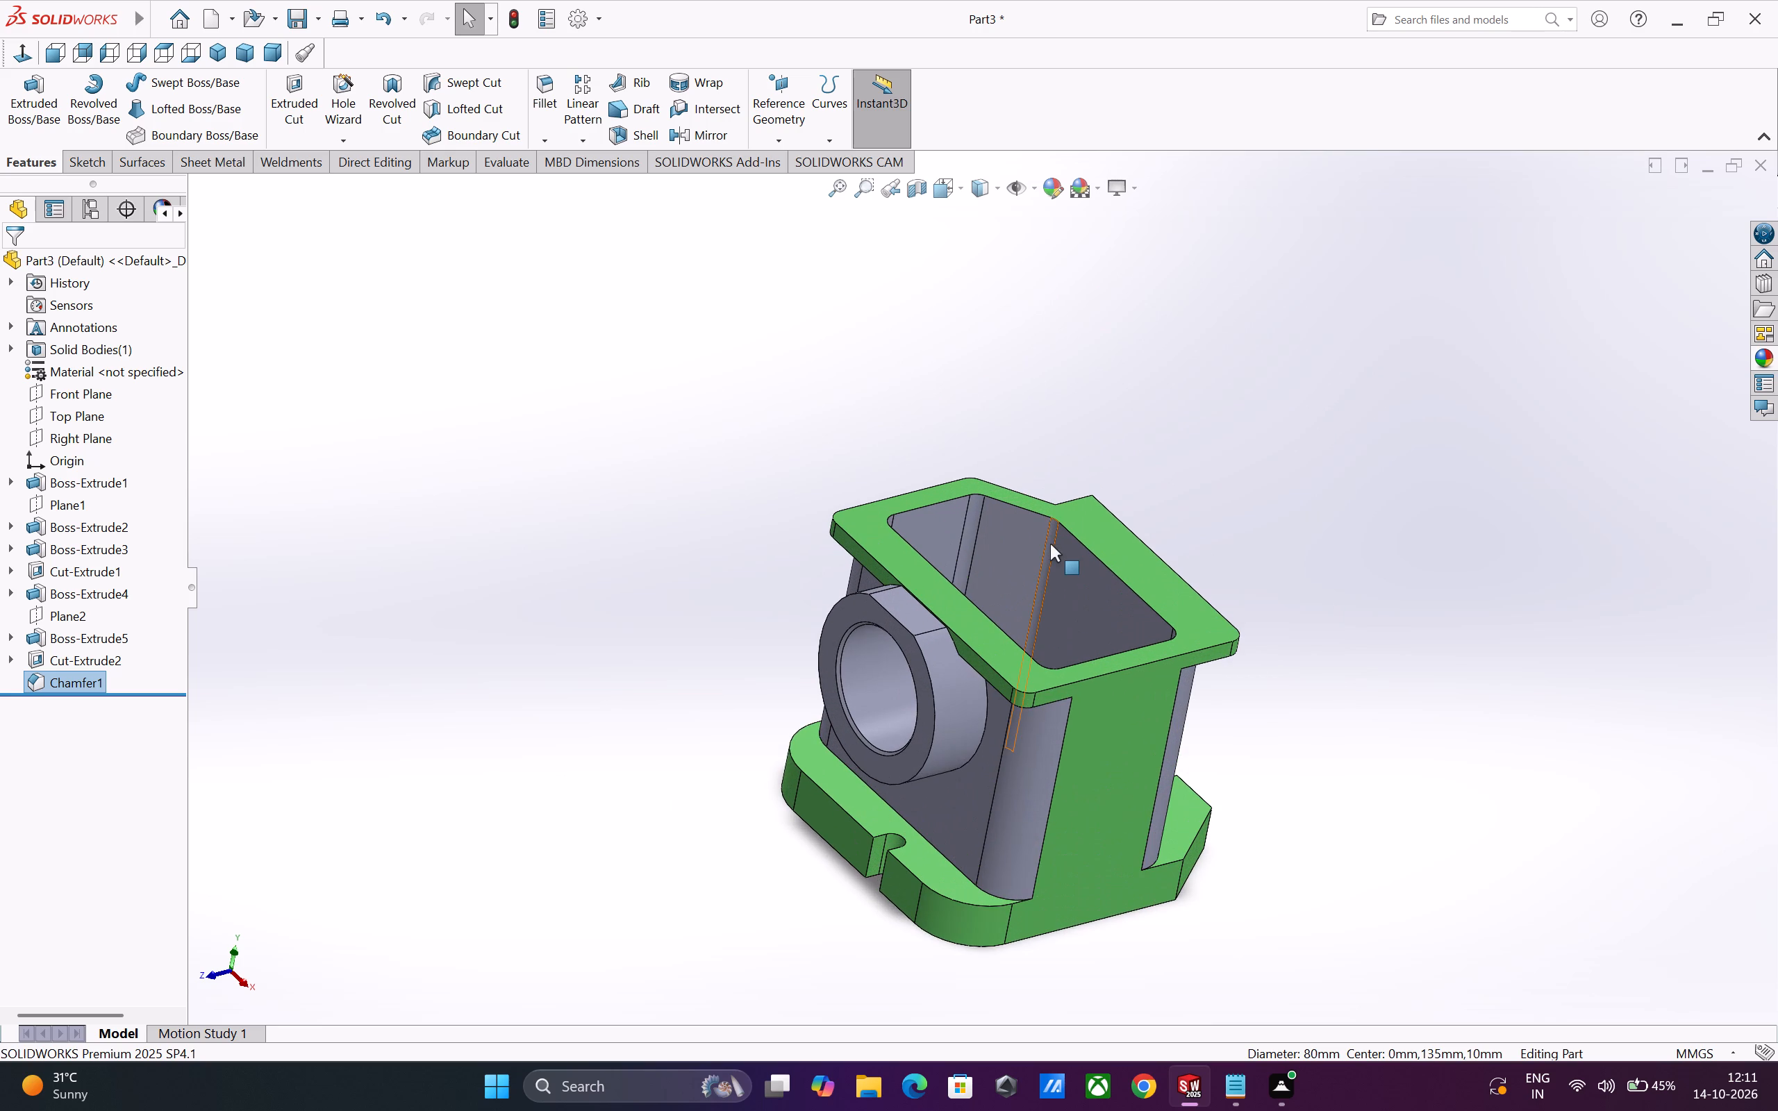
scroll(1050, 544, "down", 1)
middle_click_drag(1050, 544, 1054, 542)
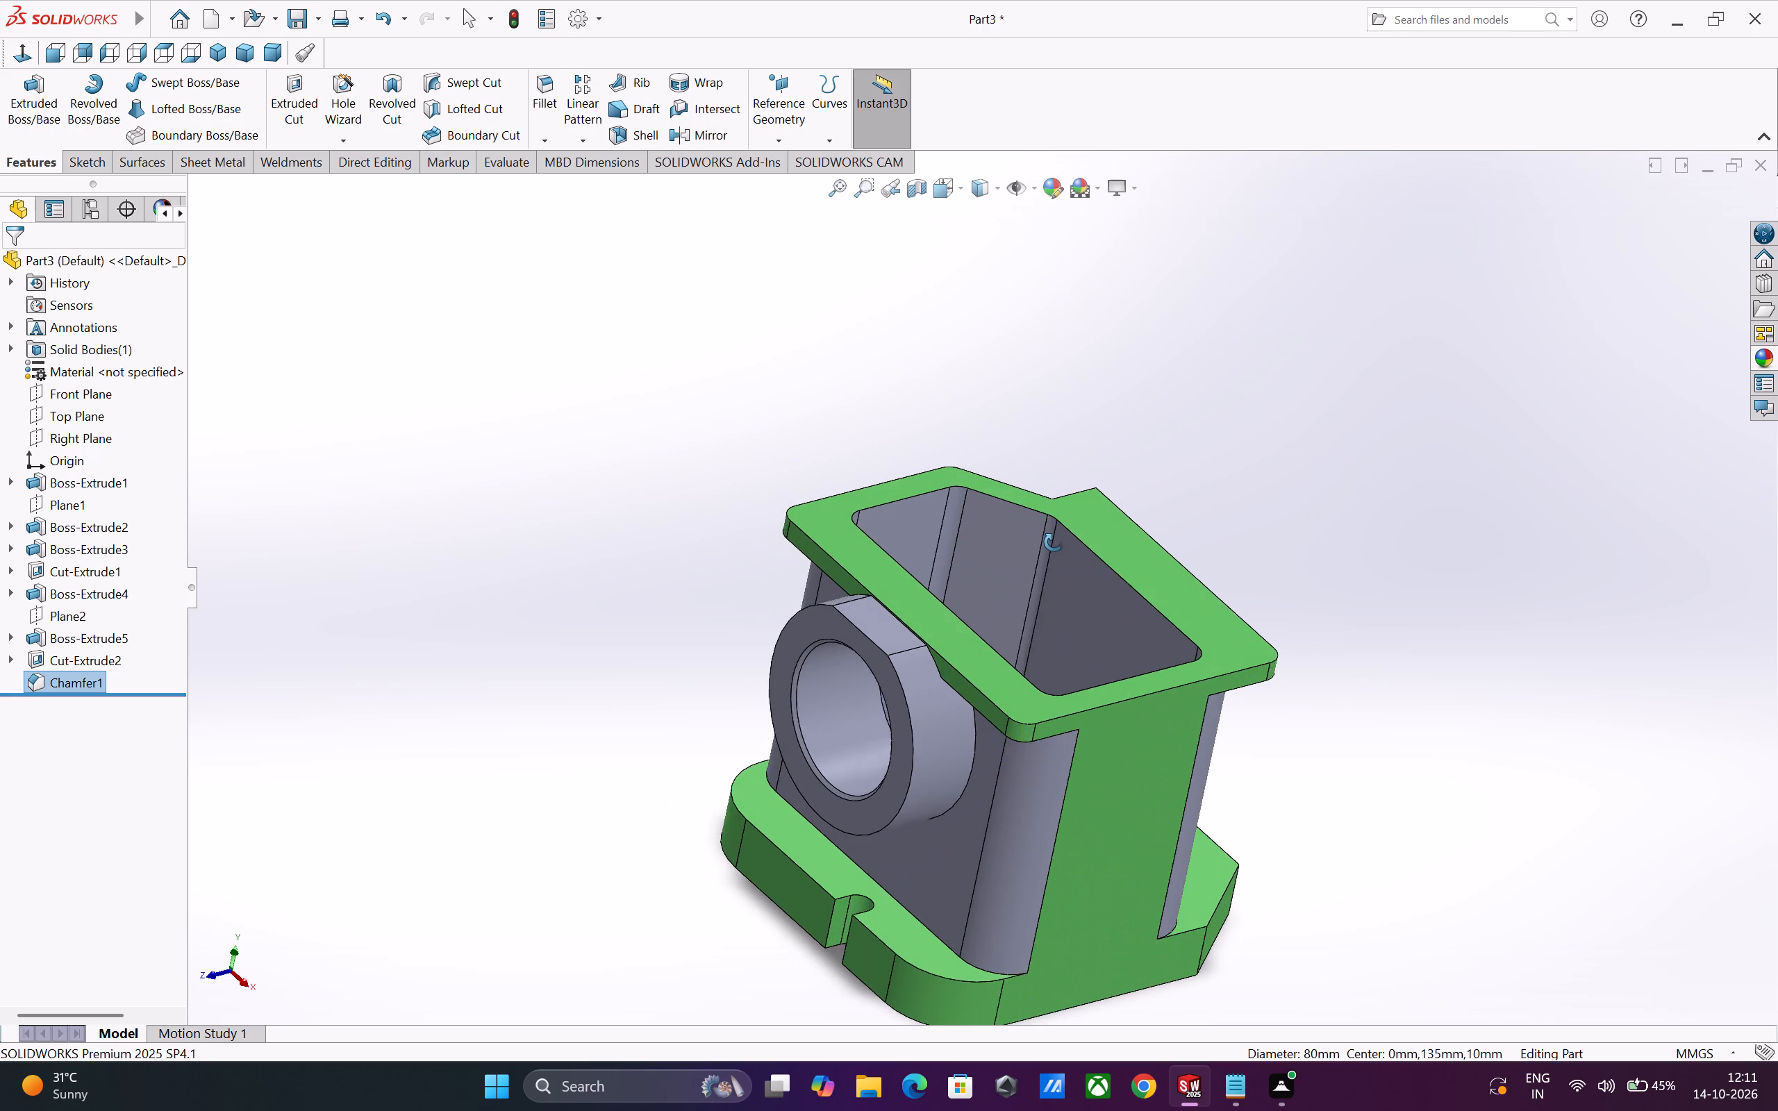
middle_click_drag(1054, 542, 1081, 530)
middle_click_drag(896, 680, 876, 667)
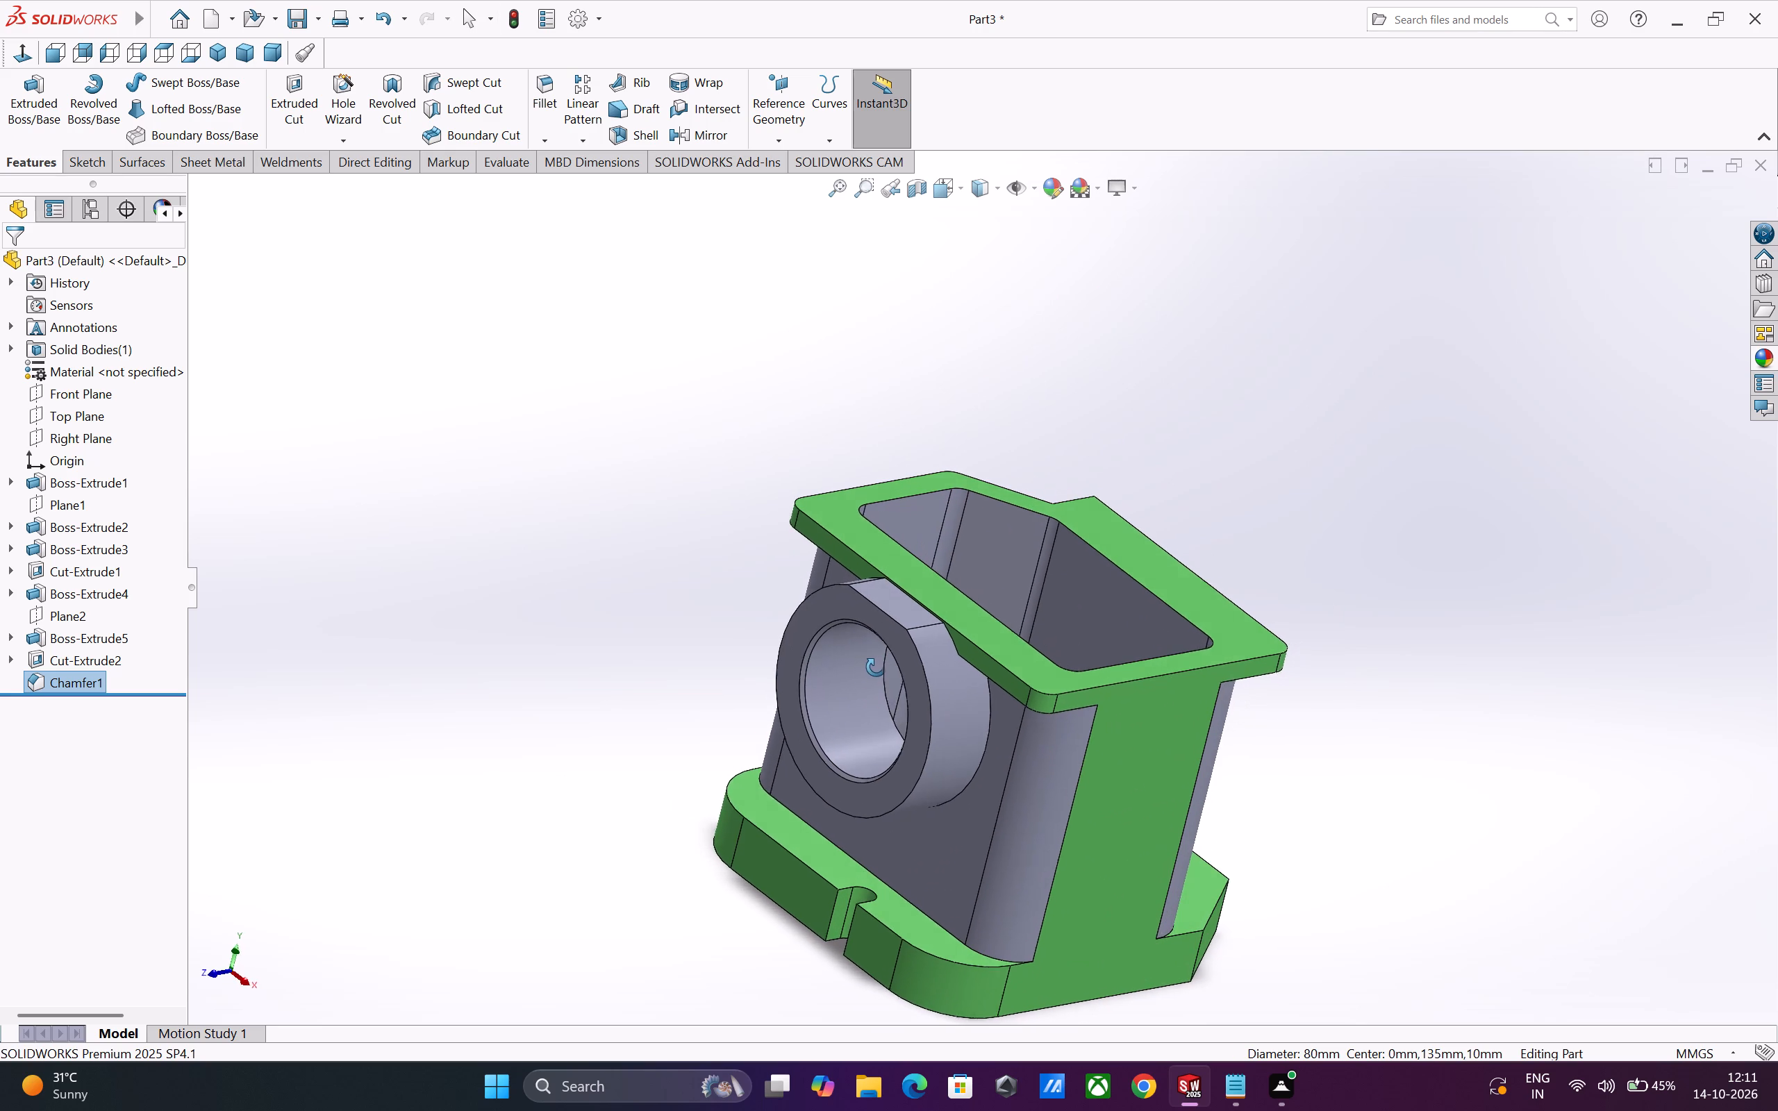
middle_click_drag(876, 667, 870, 667)
scroll(835, 685, "down", 4)
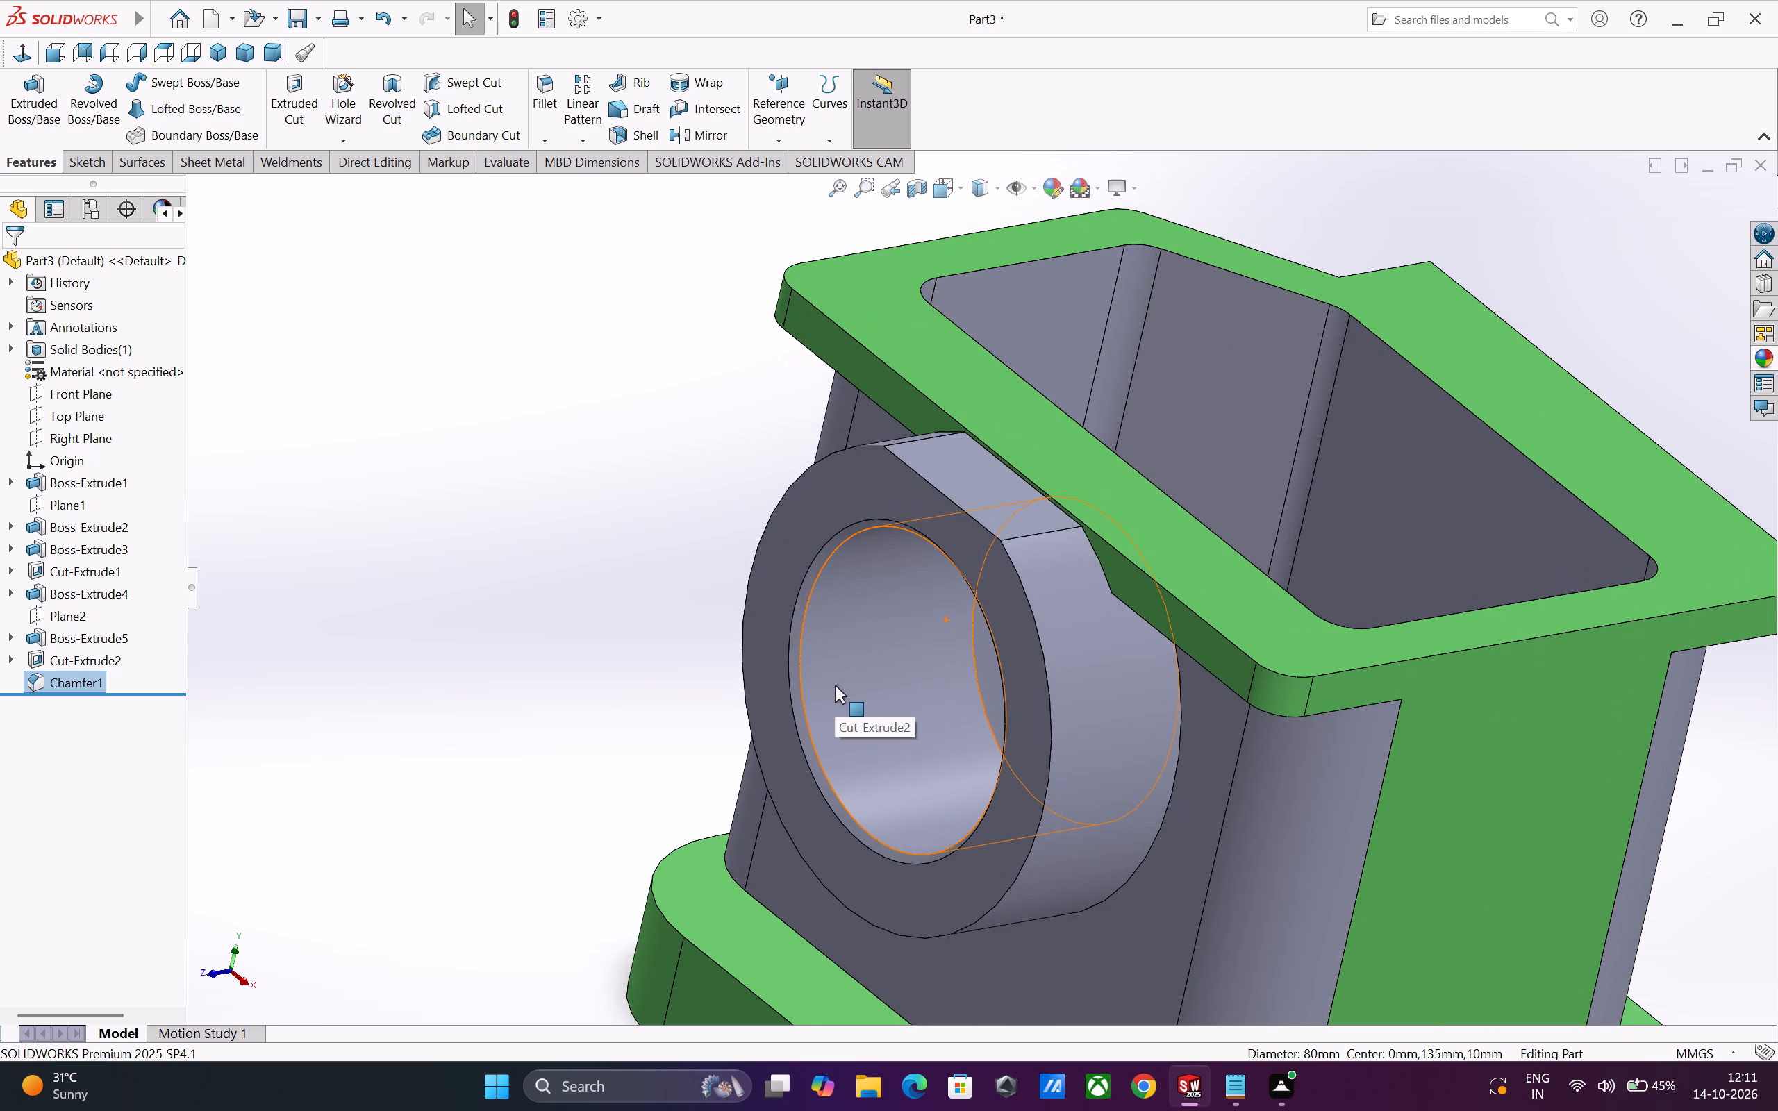
middle_click_drag(838, 686, 851, 753)
scroll(851, 753, "up", 5)
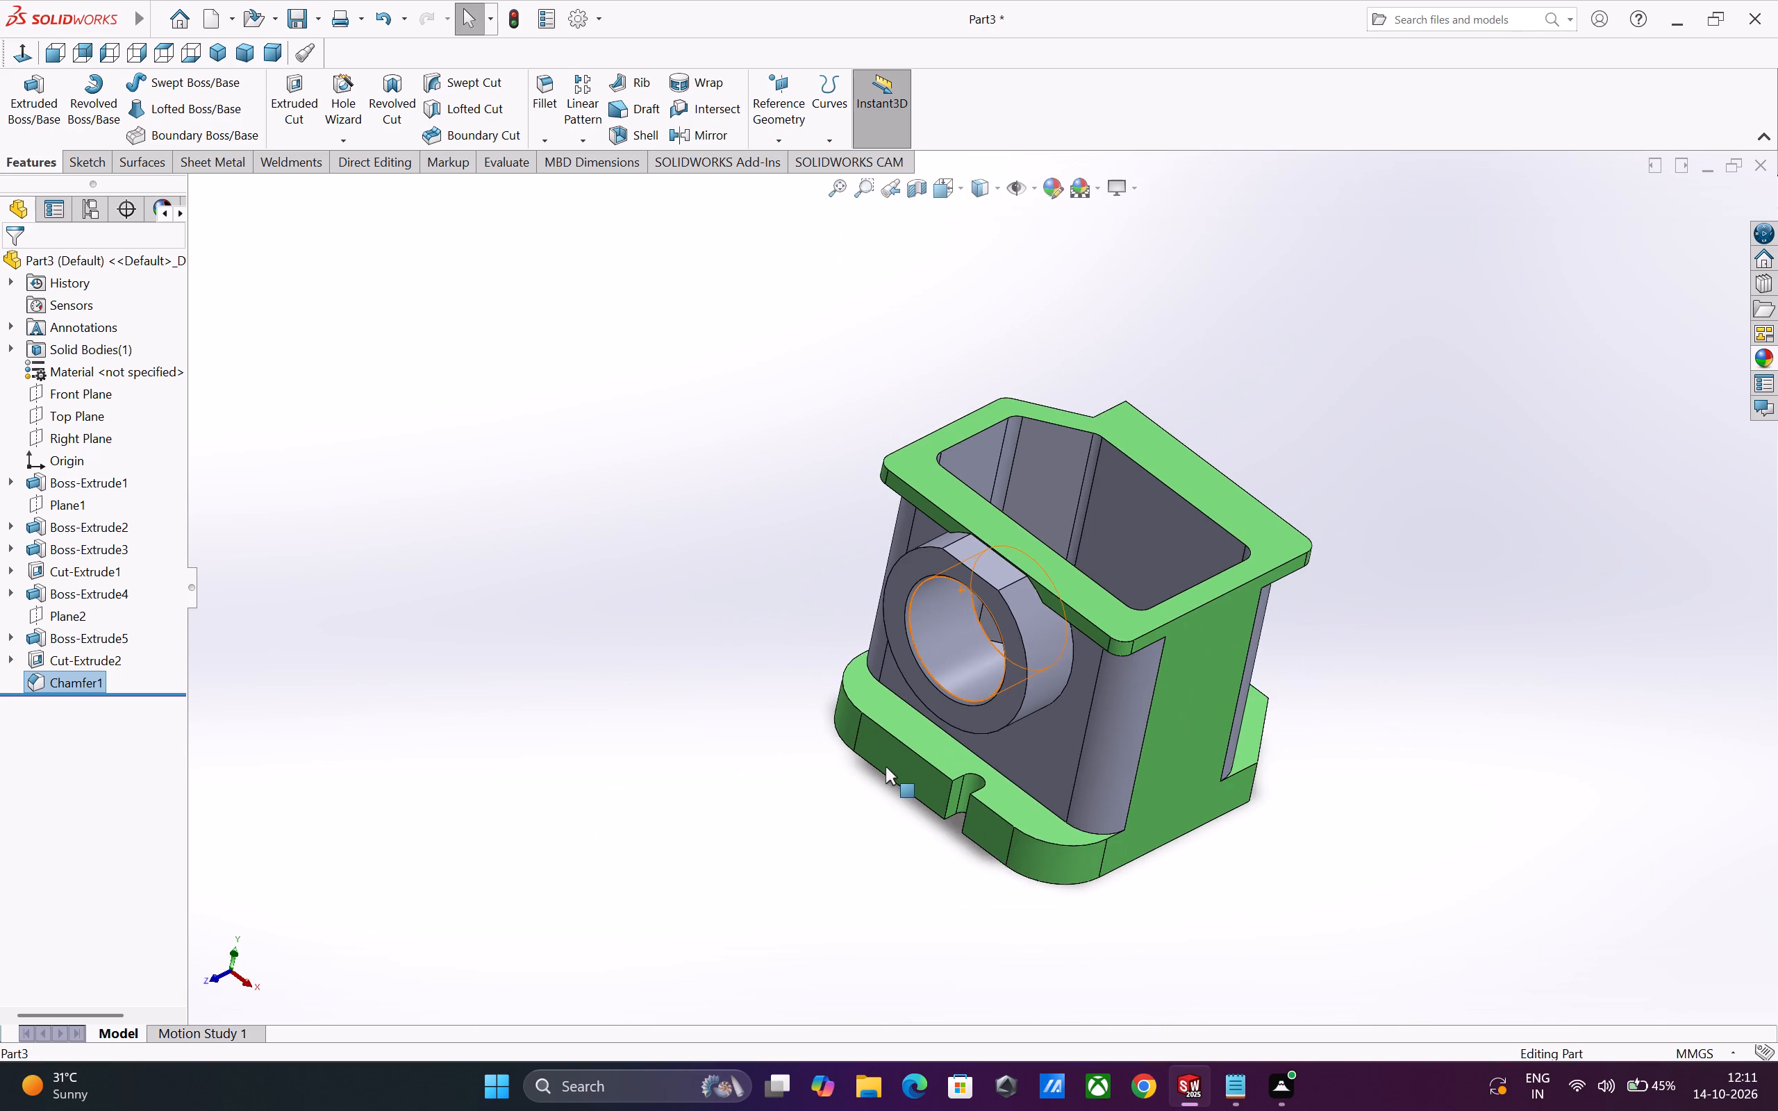
scroll(886, 767, "up", 4)
Open a new sketch on the upper face of the slotted base plate.
scroll(1034, 811, "down", 1)
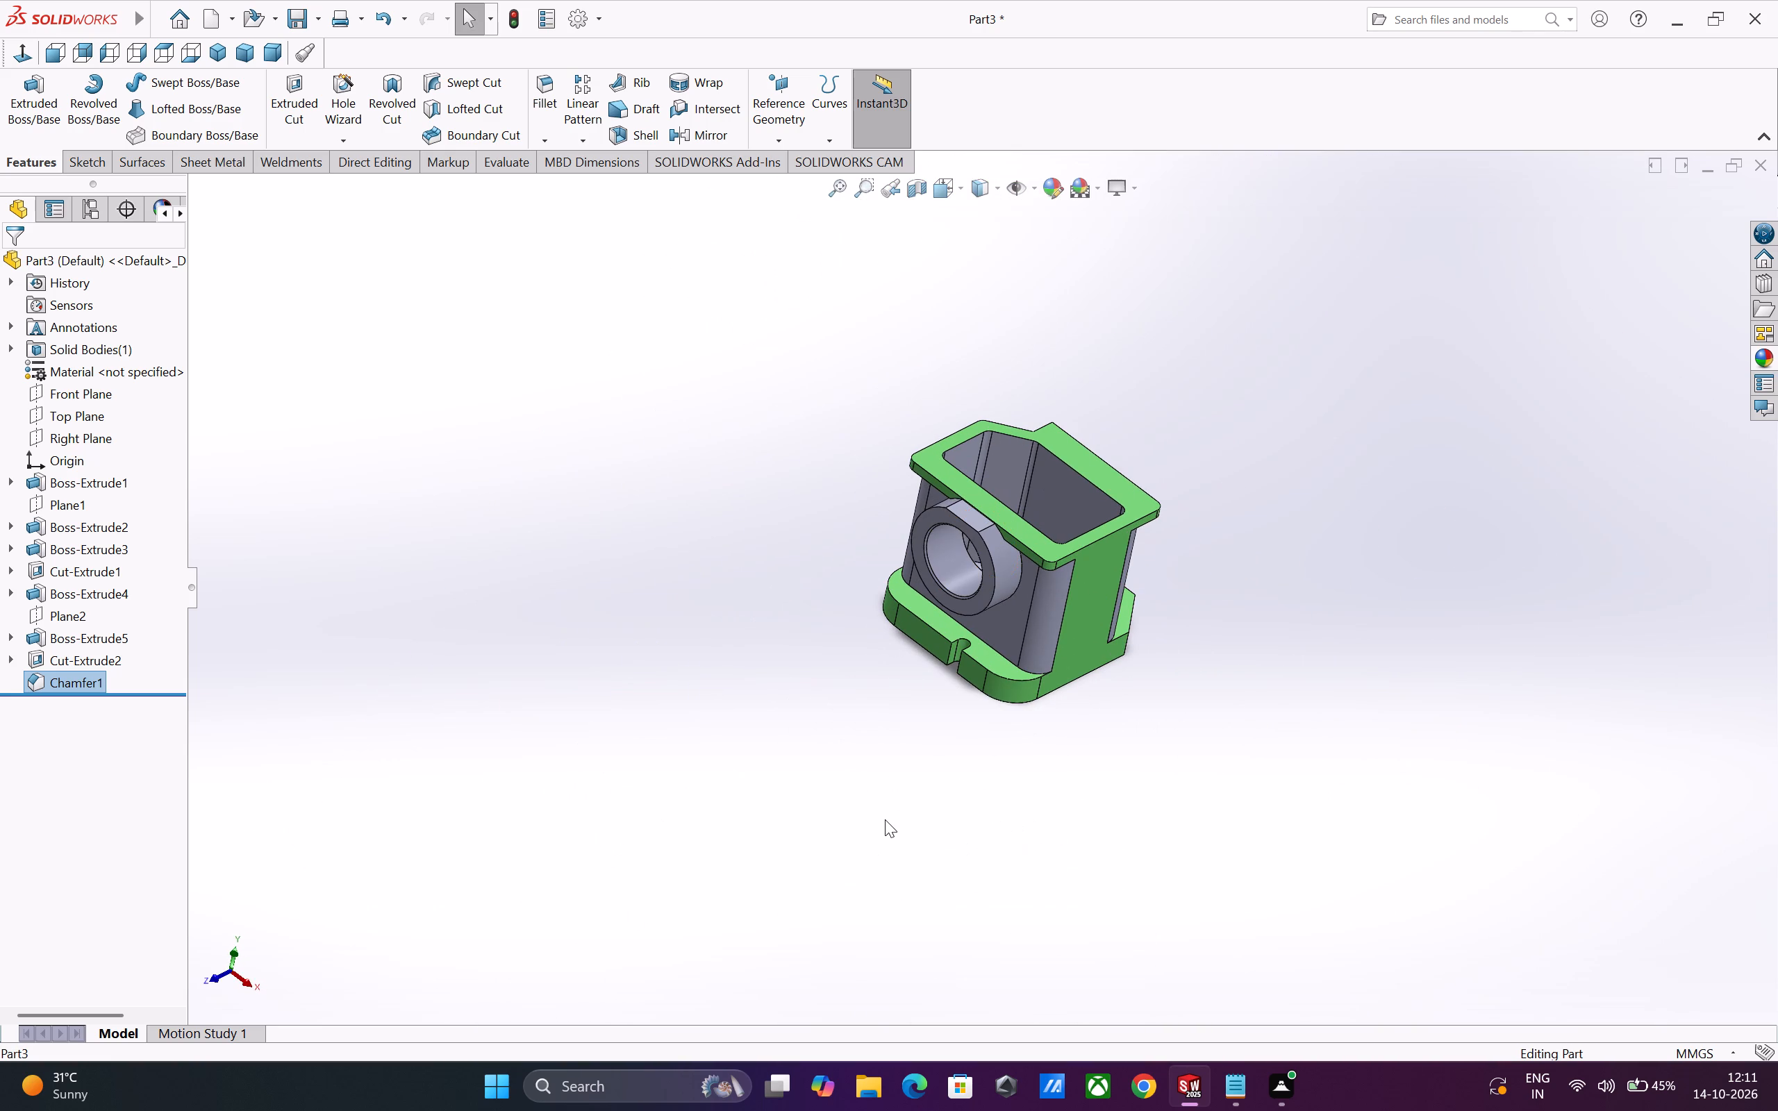
scroll(885, 819, "up", 1)
scroll(883, 817, "down", 4)
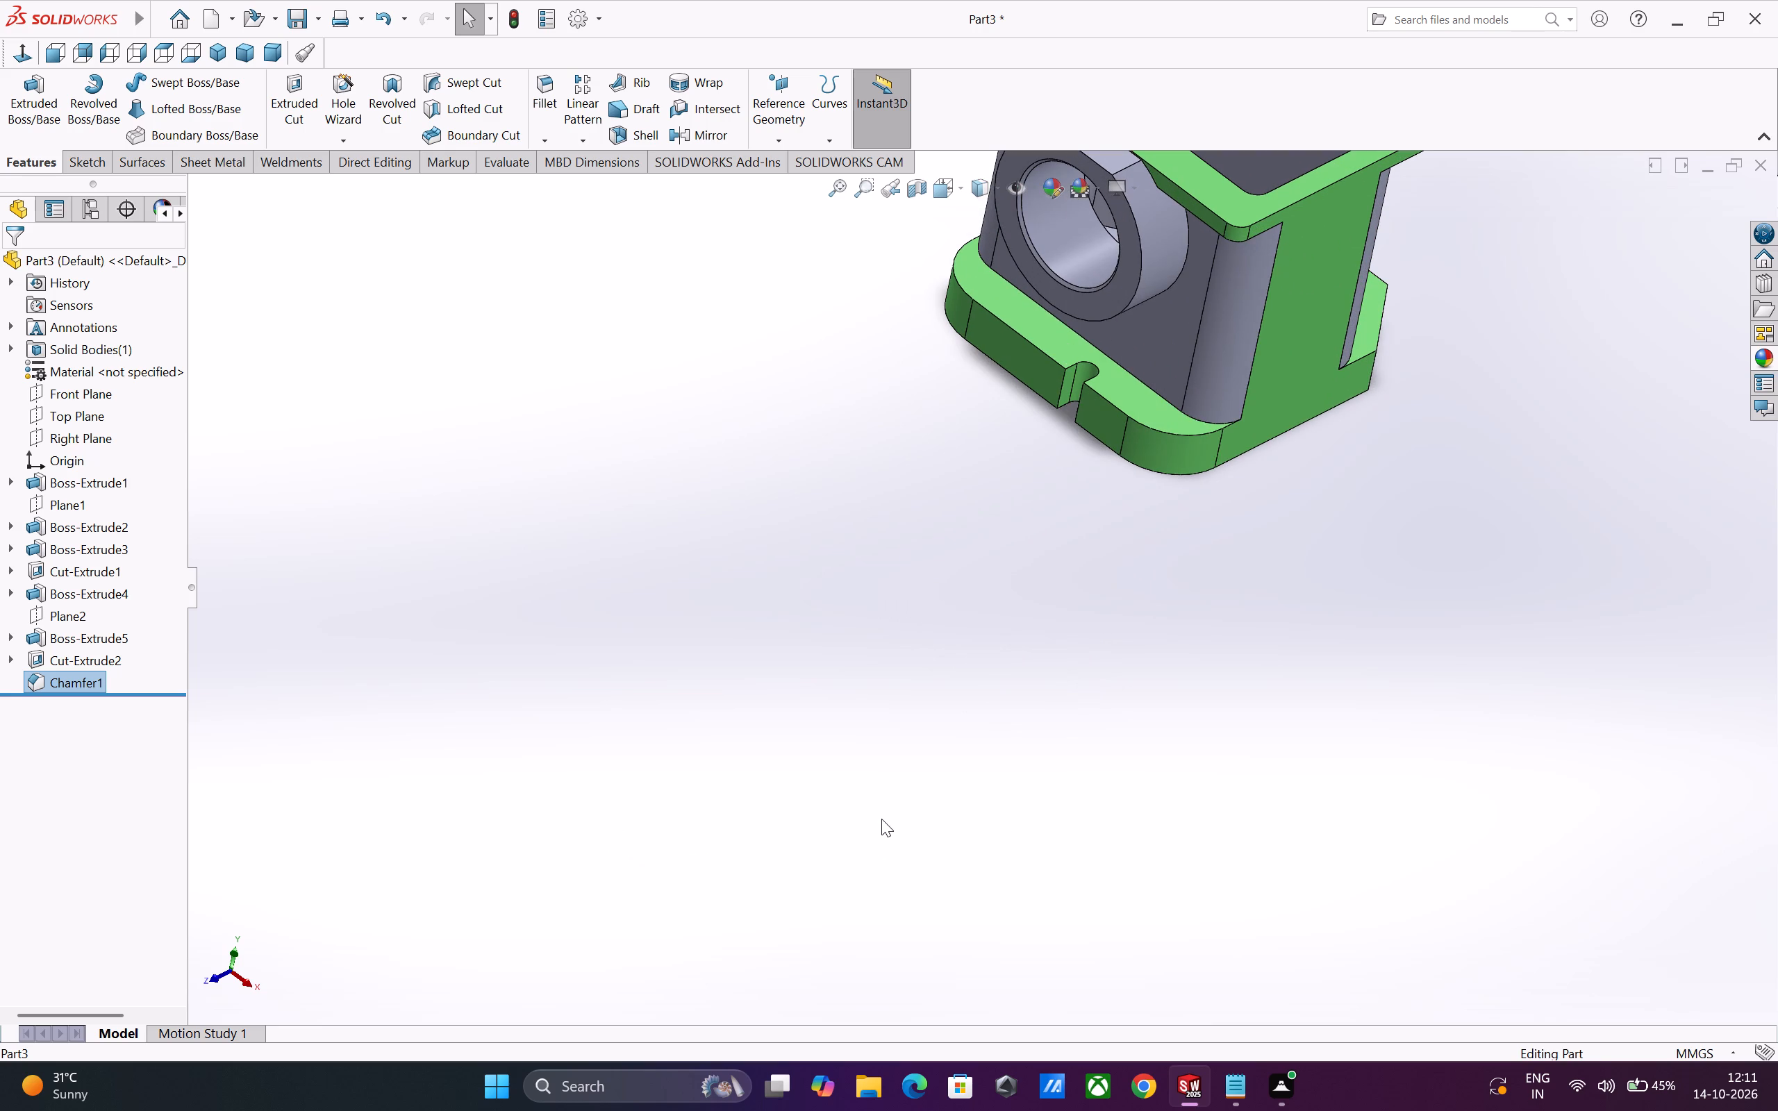
left_click(1136, 403)
left_click(1213, 364)
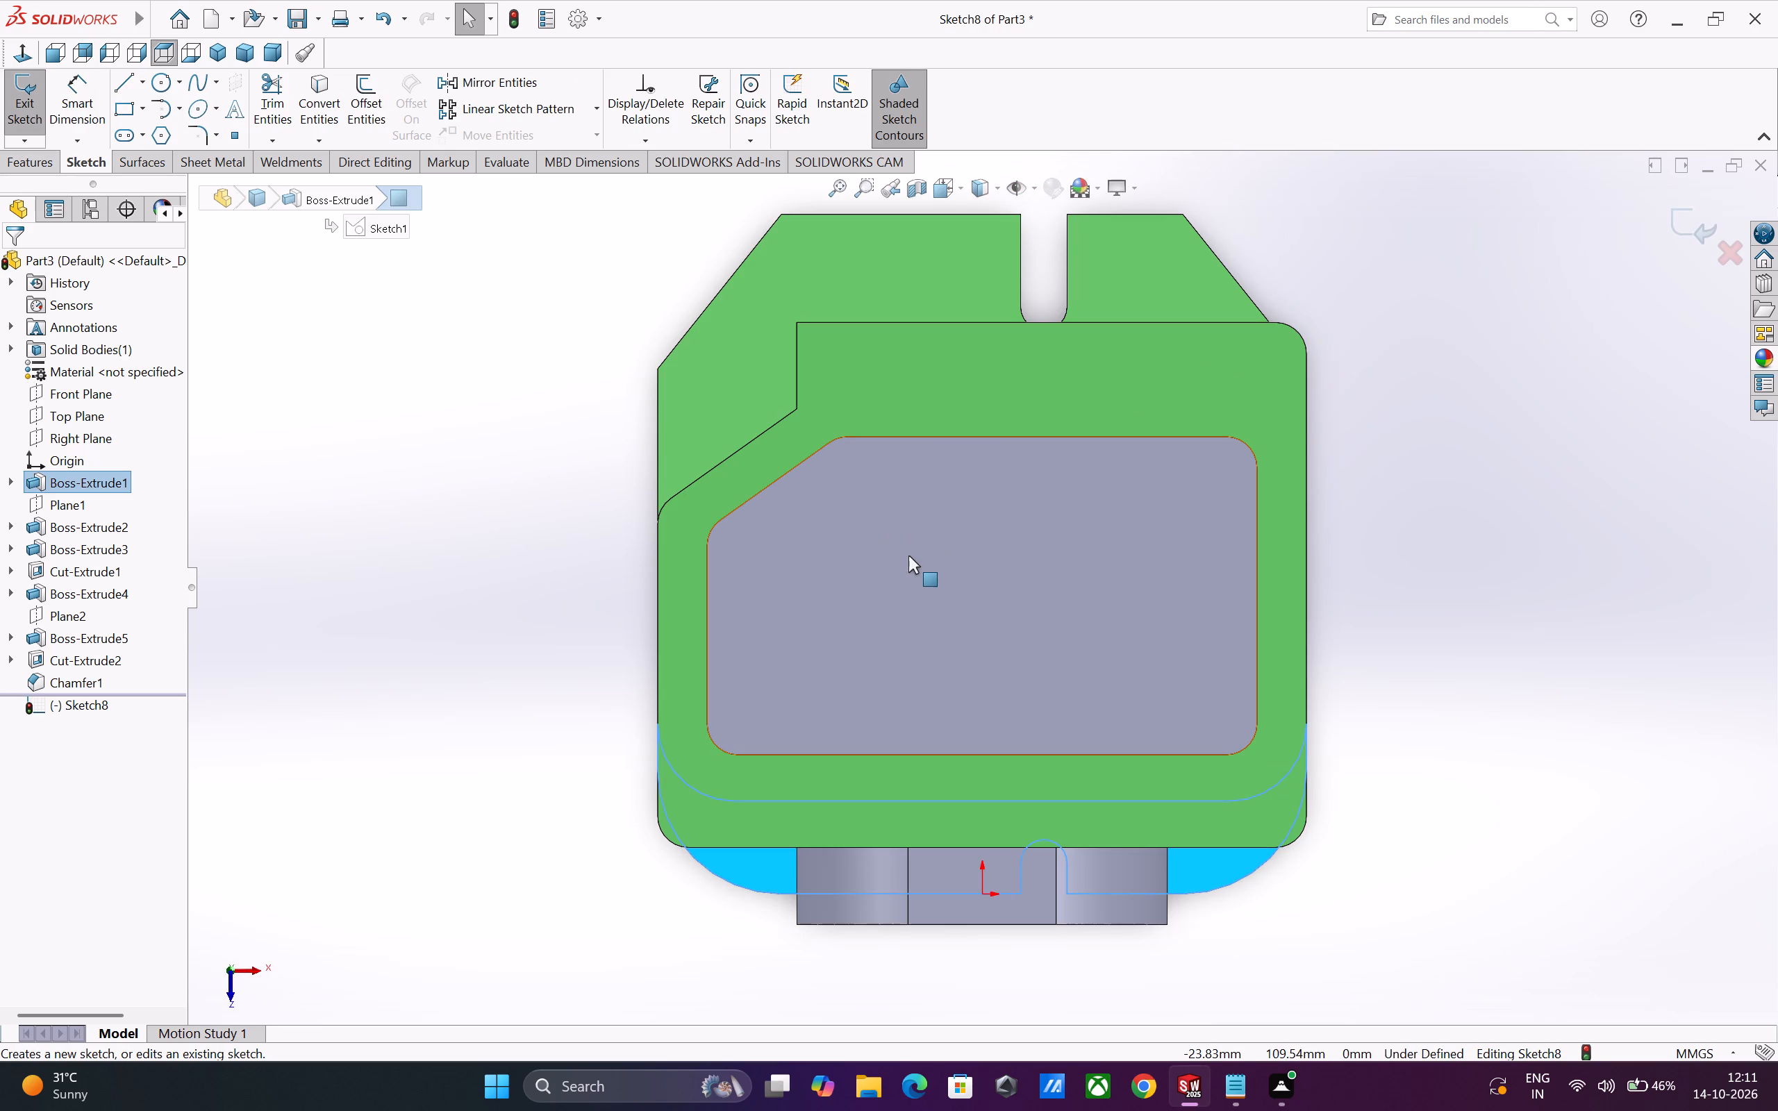
Convert the tangent edge chain of the base plate's rear slot, opposite the circular boss, into sketch entities.
scroll(908, 555, "up", 2)
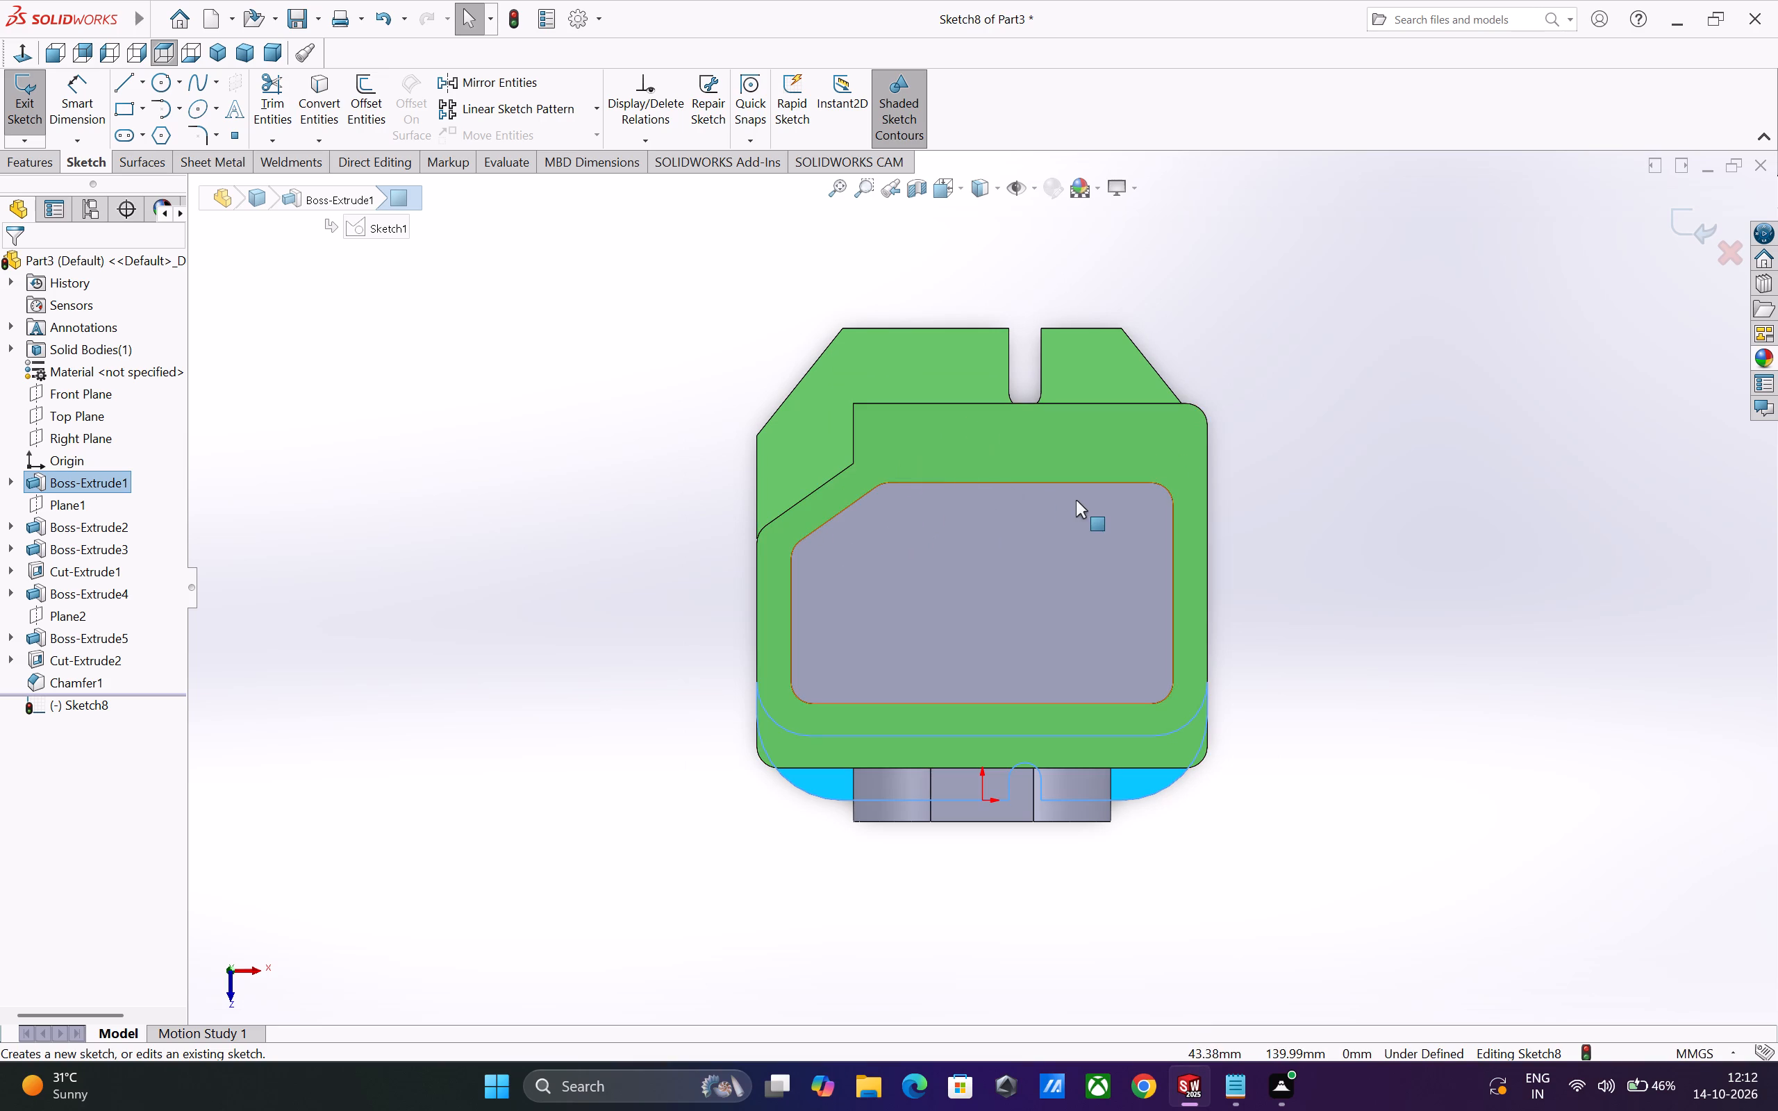
left_click(1042, 365)
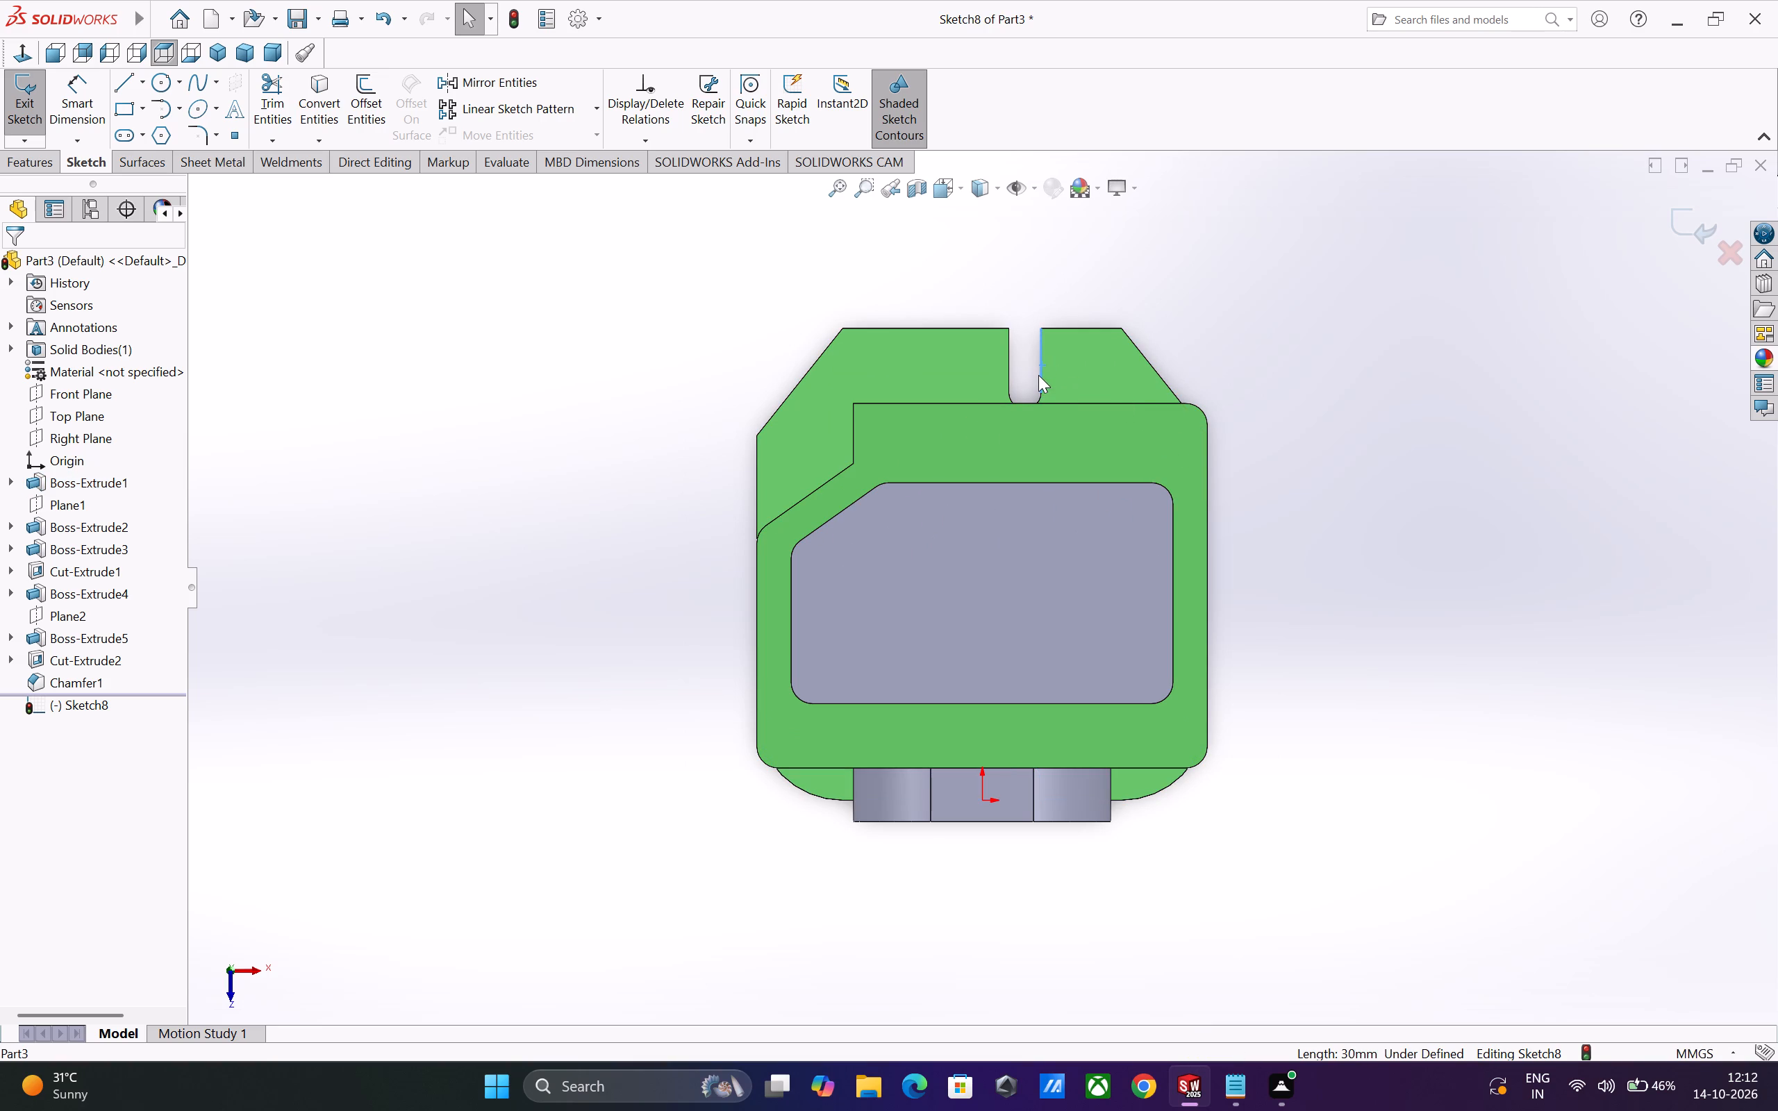
right_click(1039, 375)
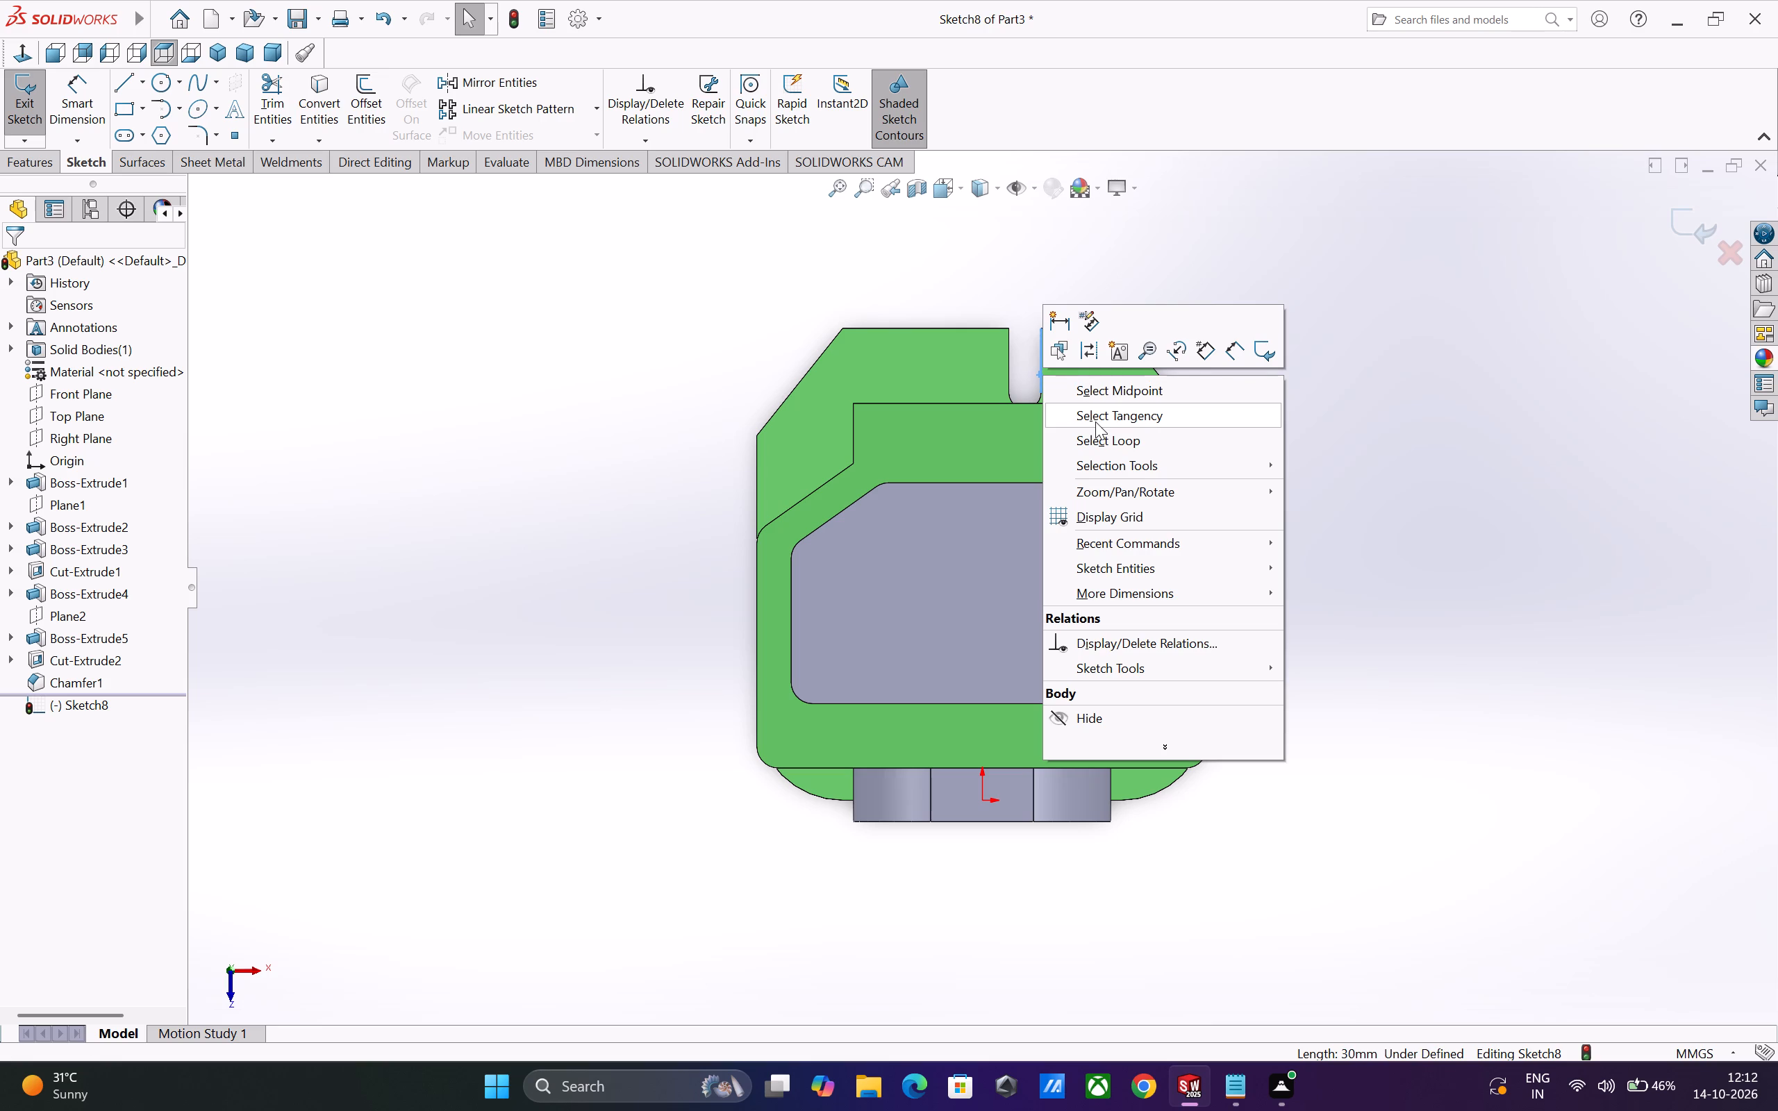
left_click(1095, 421)
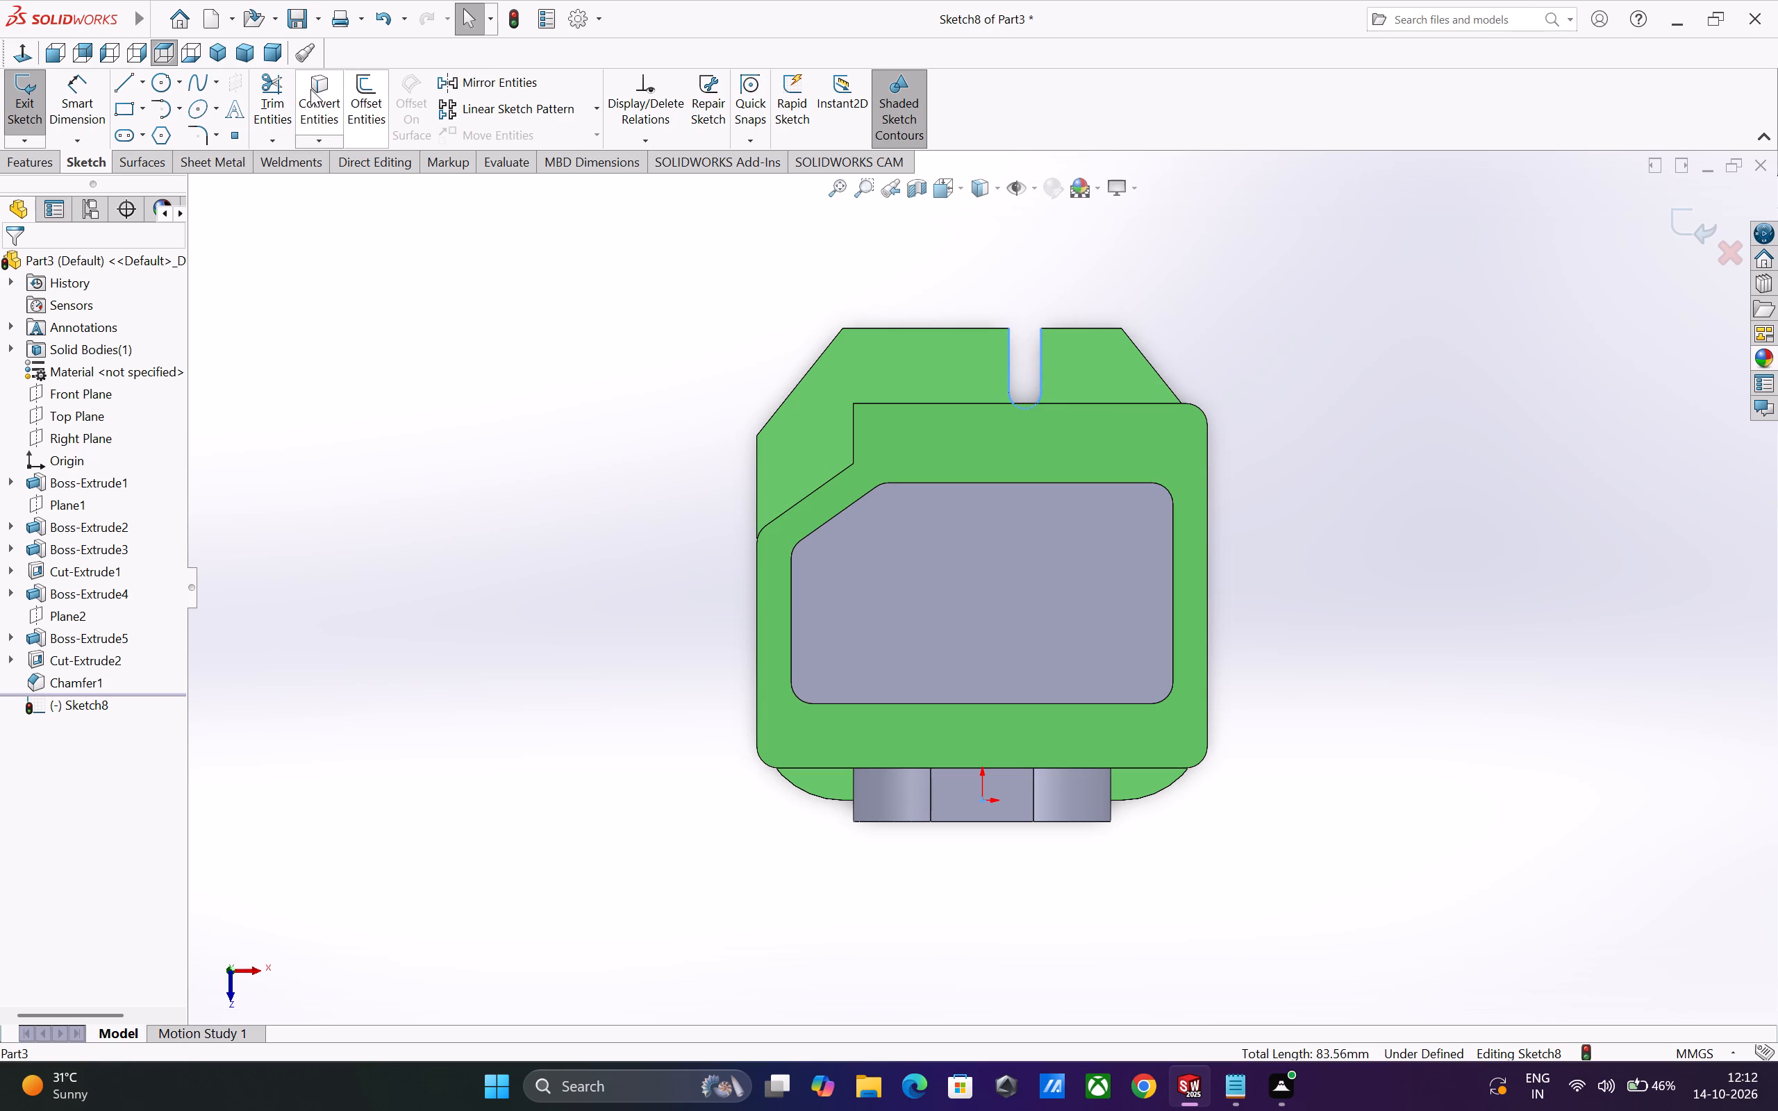
left_click(310, 89)
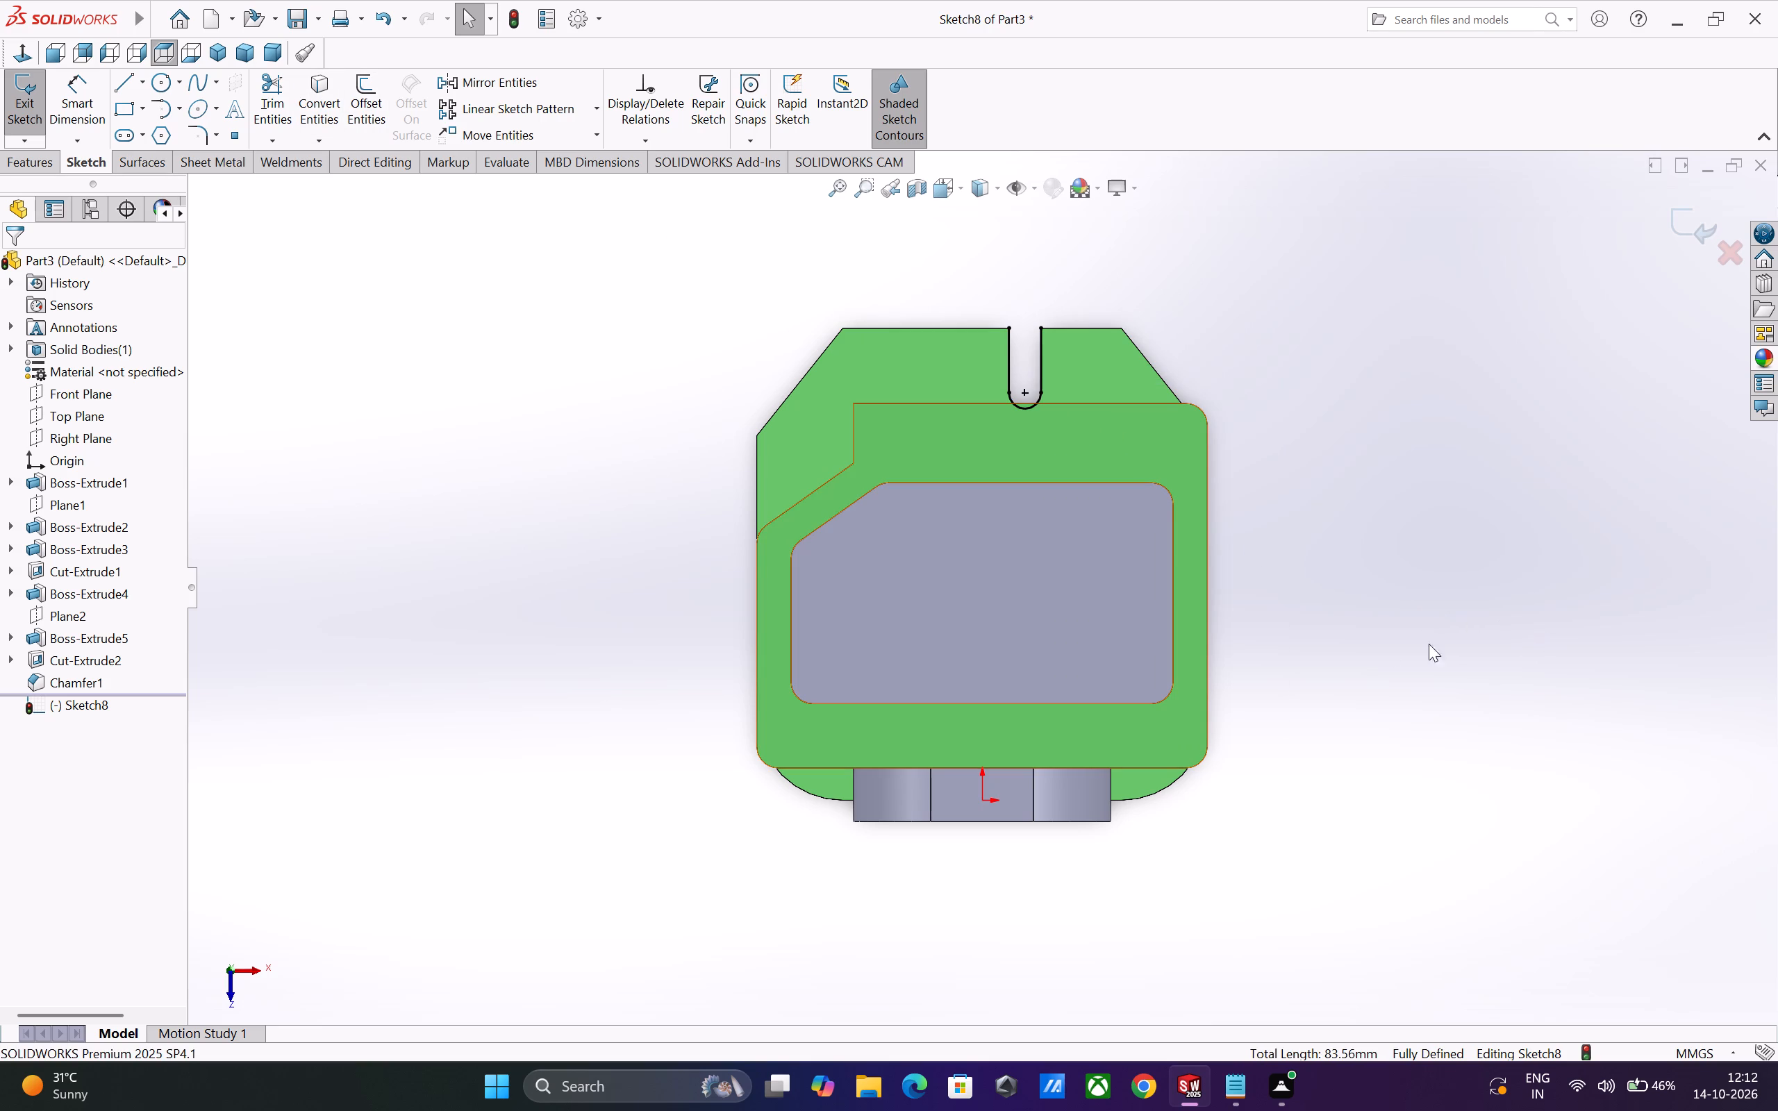
Offset the converted rear slot outline outward by 7.5 mm as a chain, capping its ends with lines.
scroll(1661, 721, "up", 5)
scroll(929, 477, "down", 2)
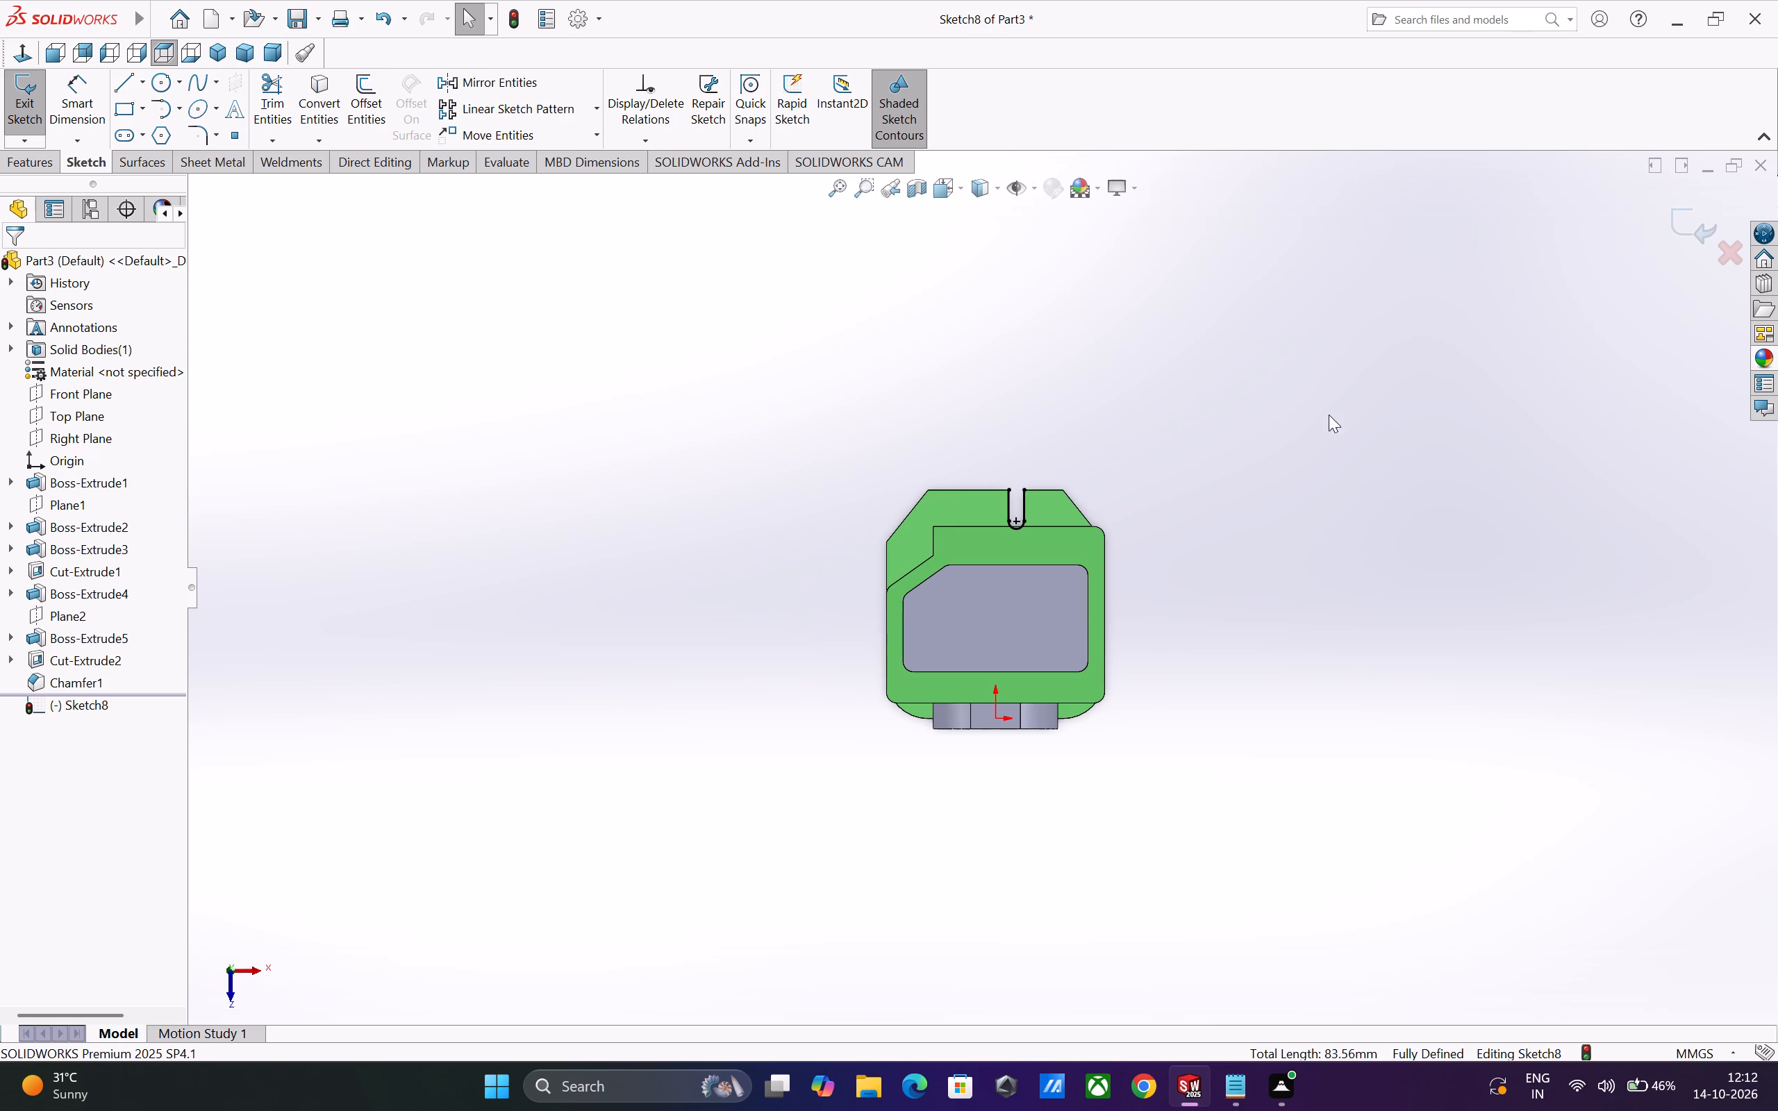
left_click(372, 112)
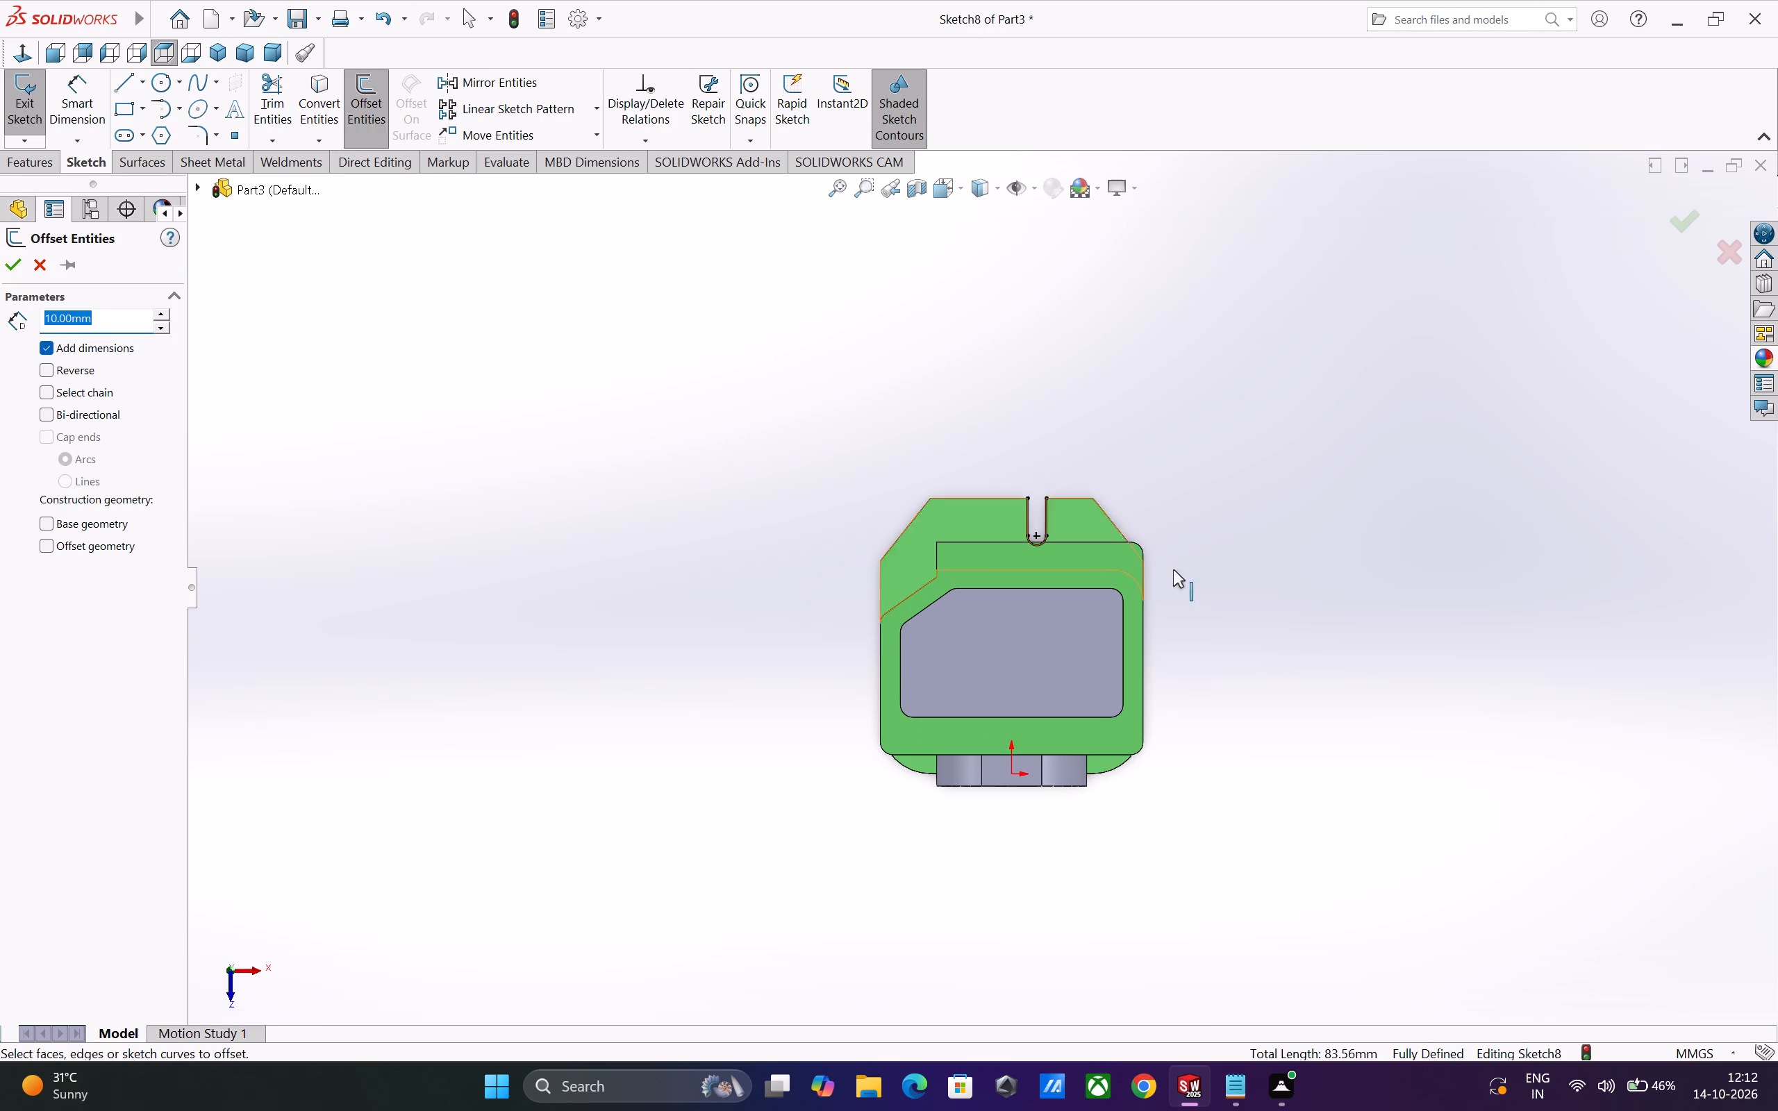
key("7")
key("period")
key("6")
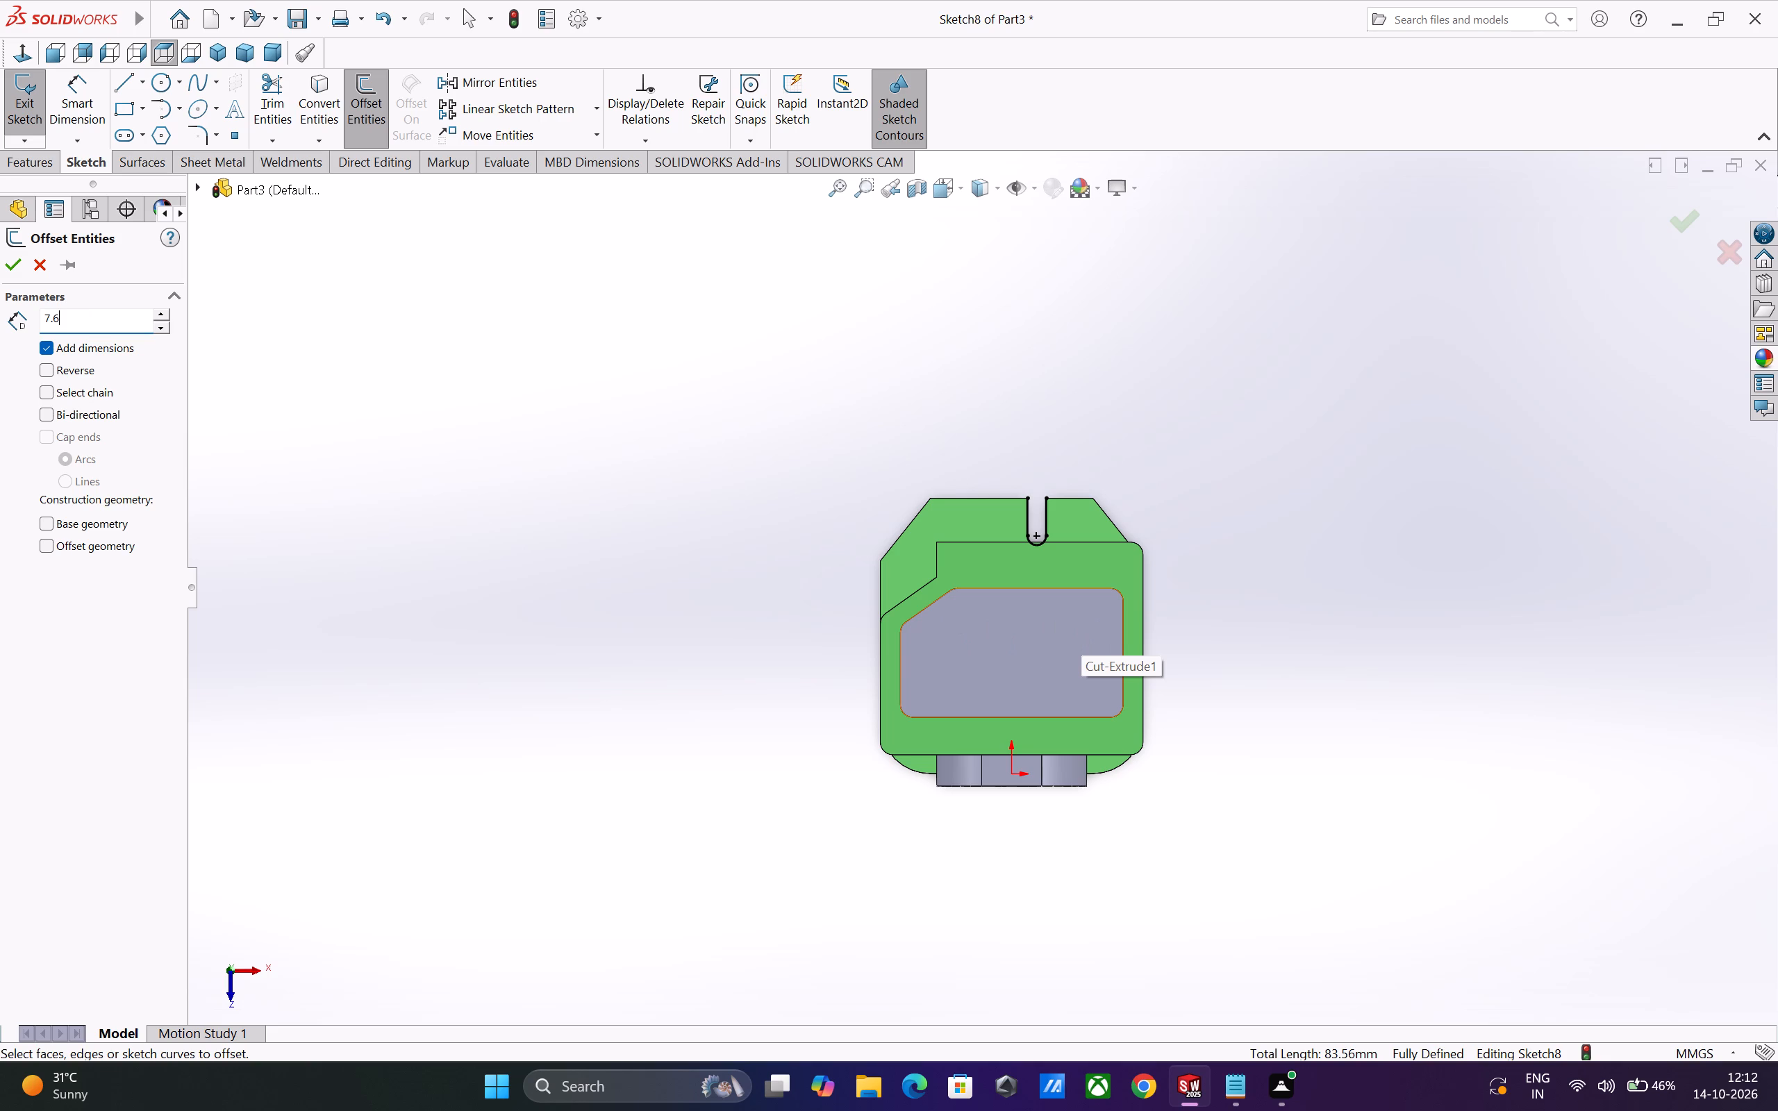
key("Return")
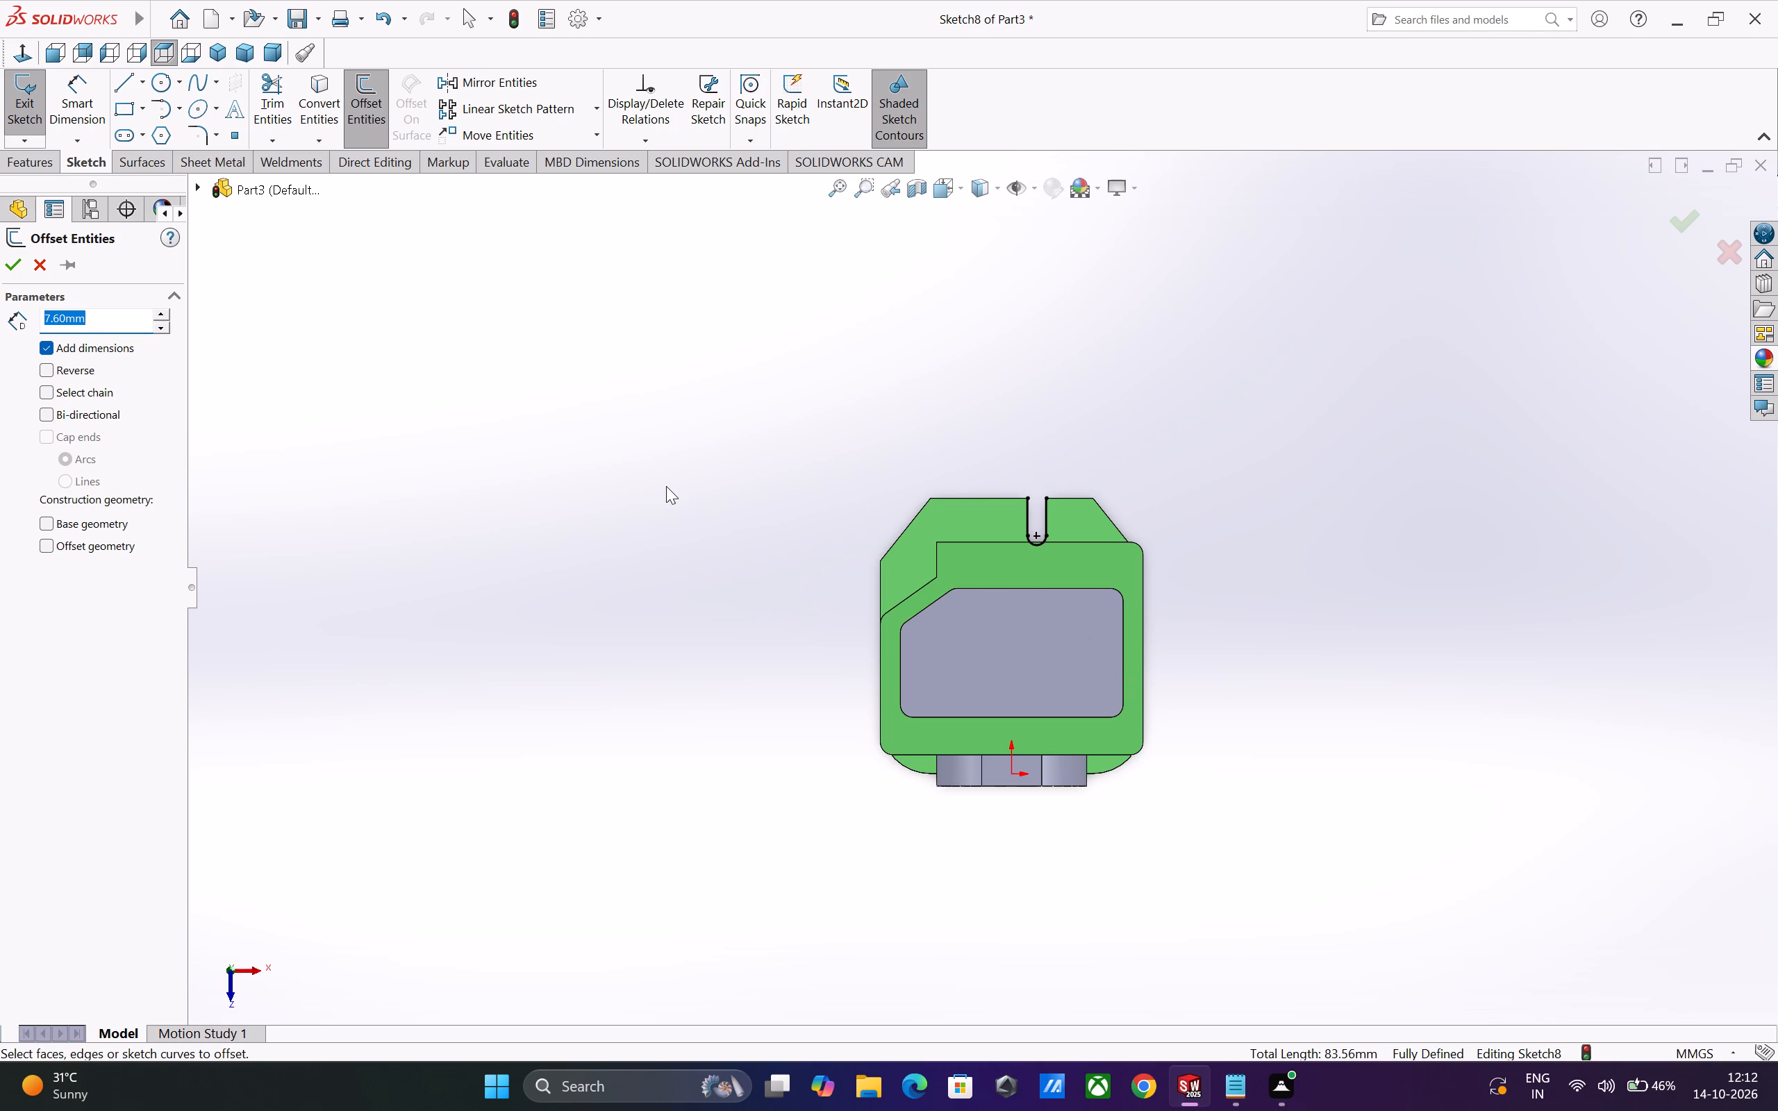
key("BackSpace")
key("7")
type(".7")
key("Return")
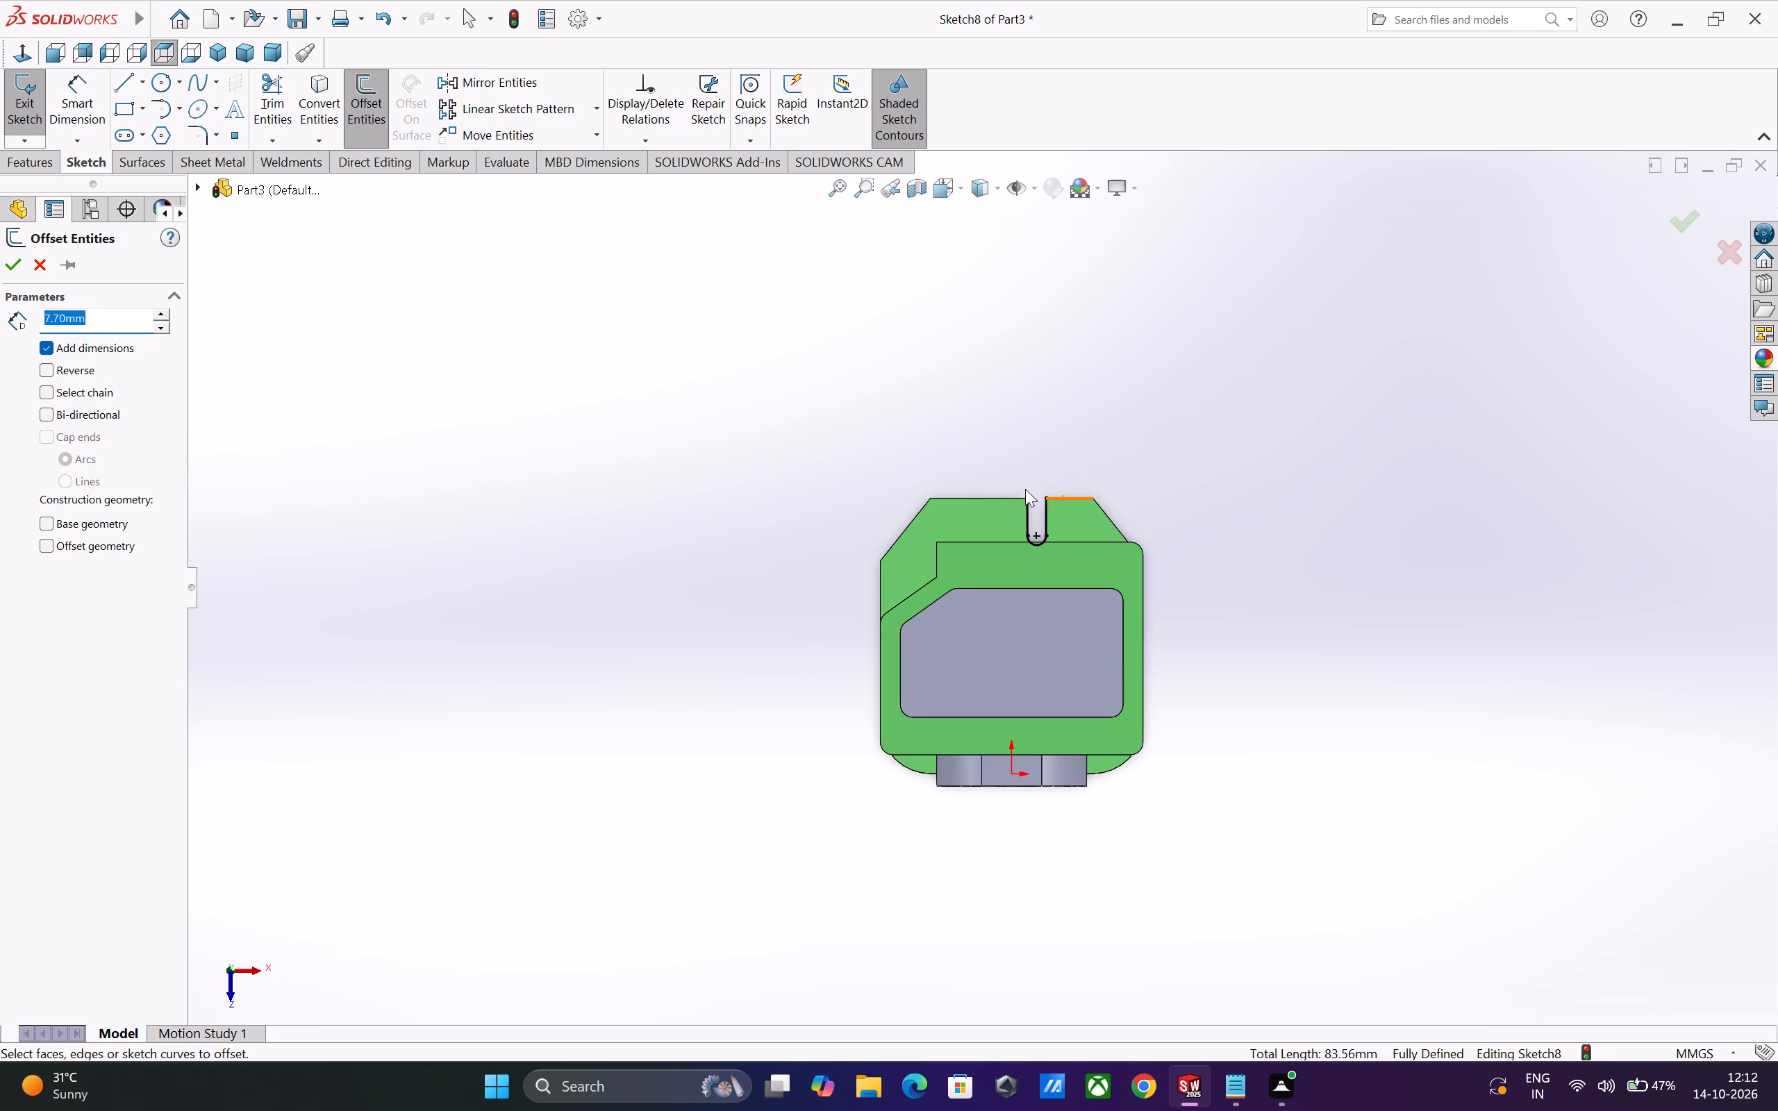
double_click(99, 322)
type("7.5")
key("Return")
scroll(1116, 515, "down", 2)
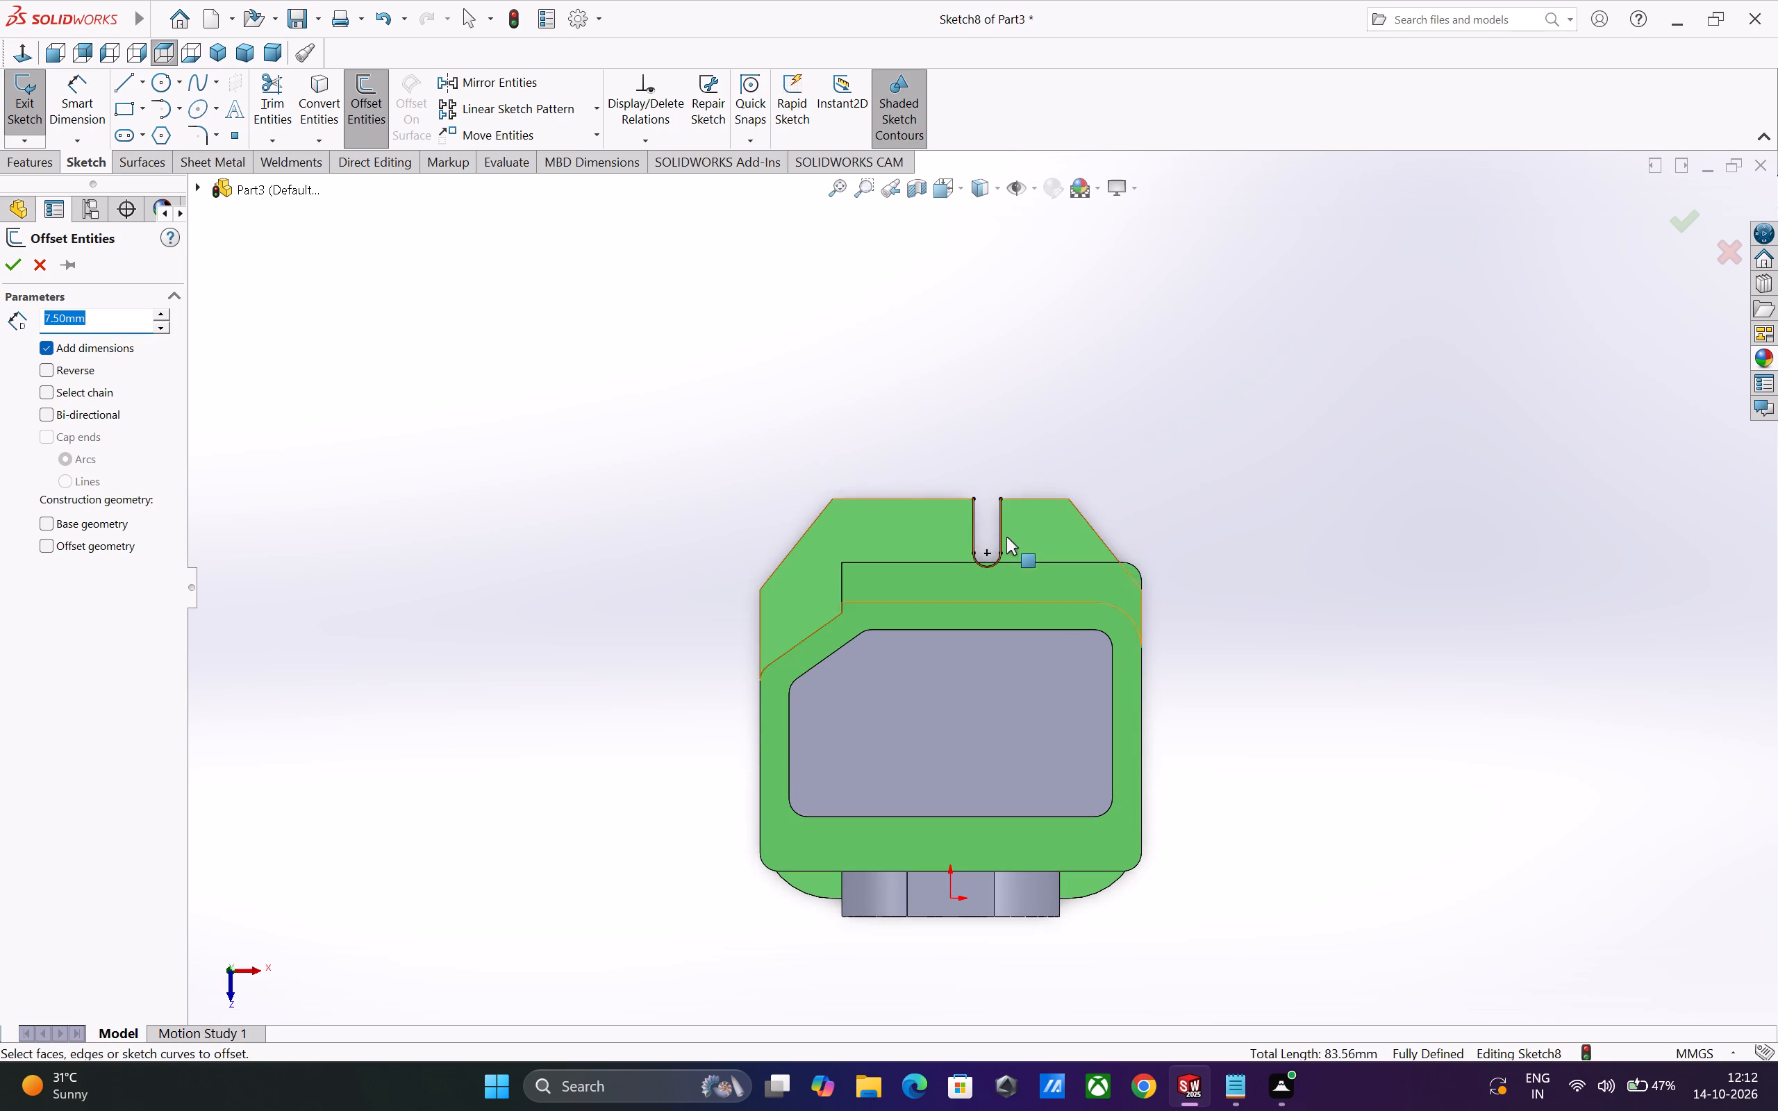
left_click(1002, 539)
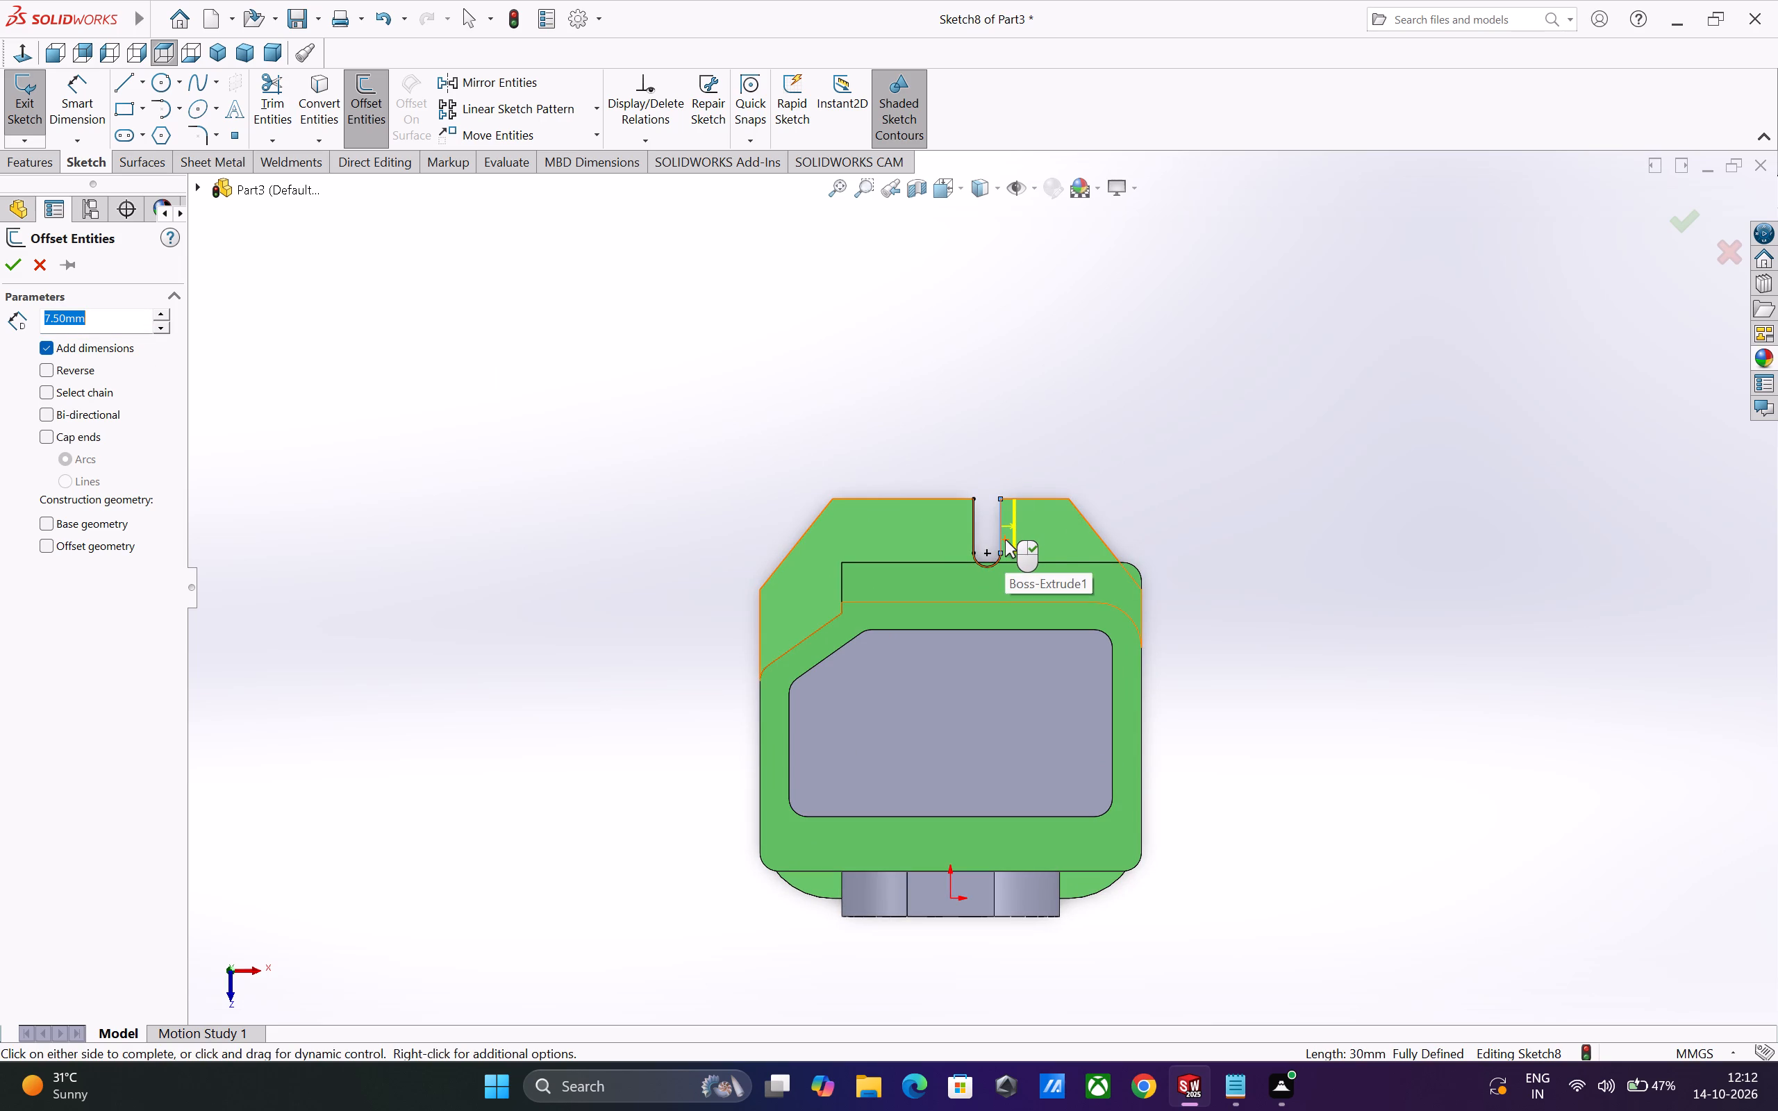
left_click(50, 383)
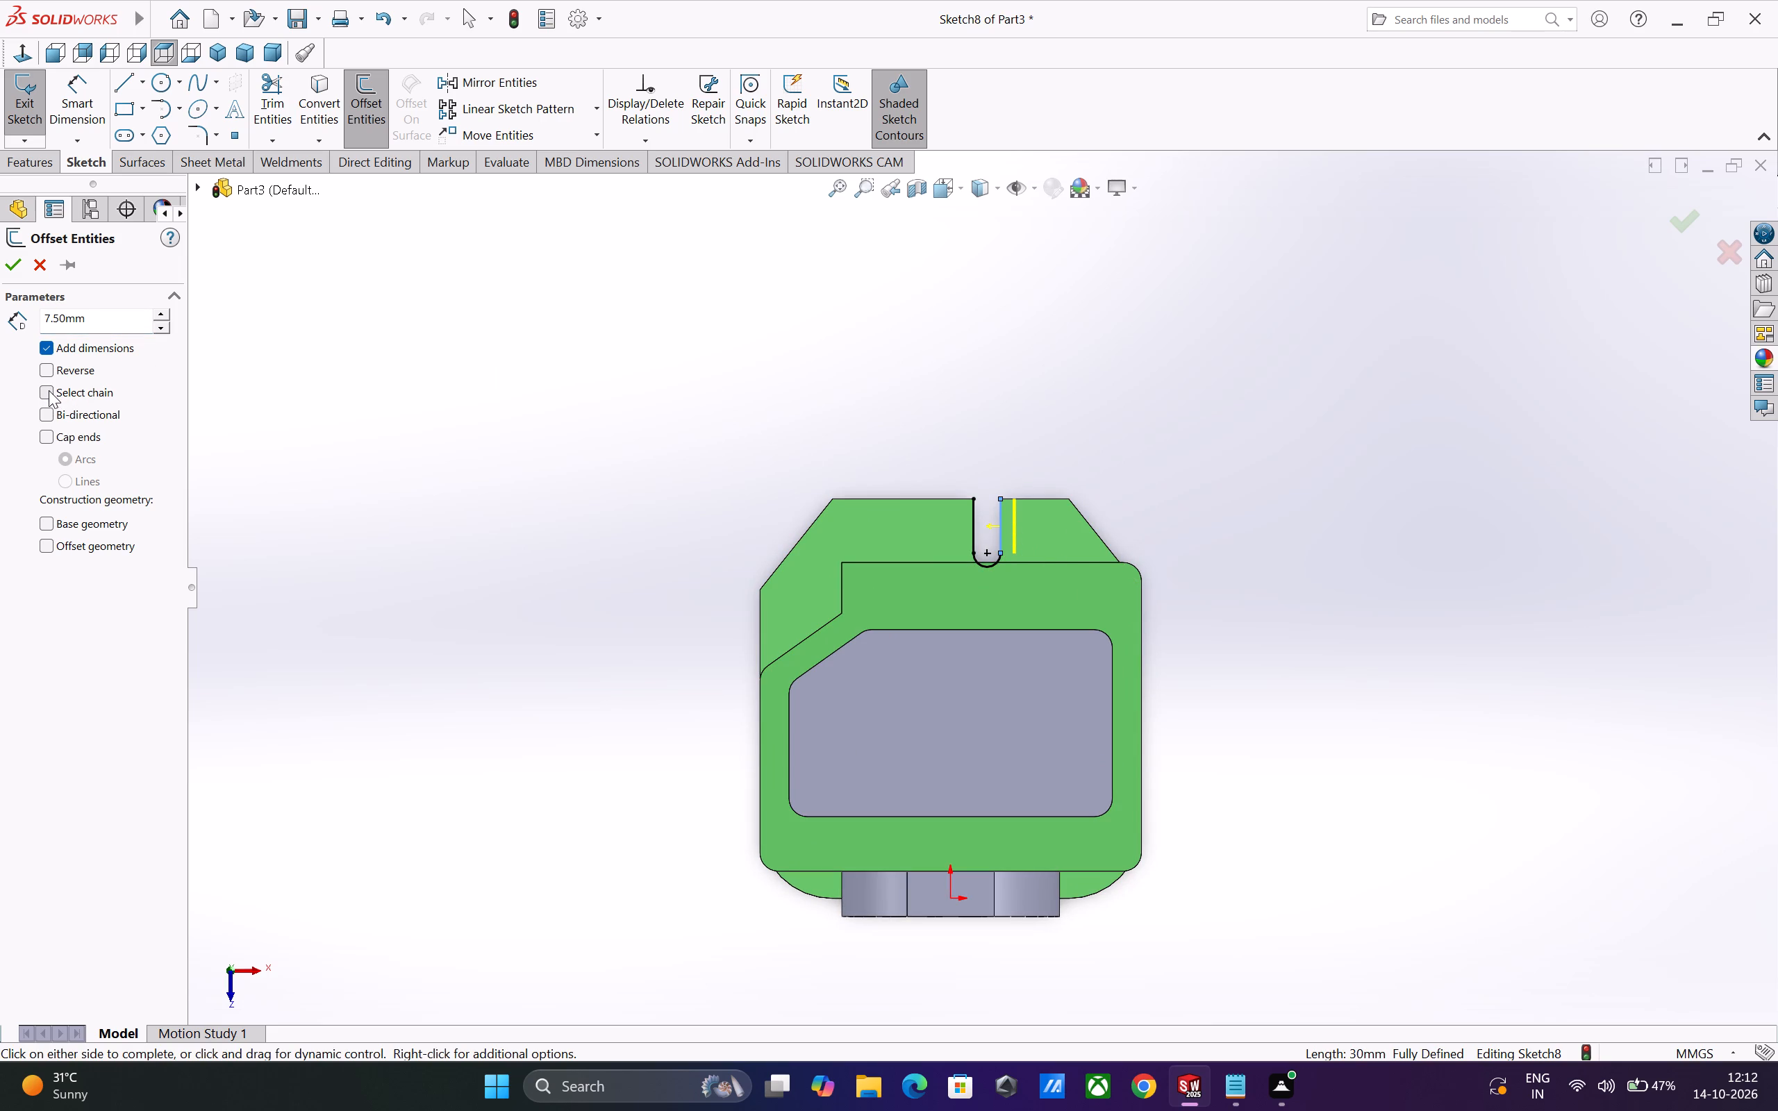
left_click(49, 390)
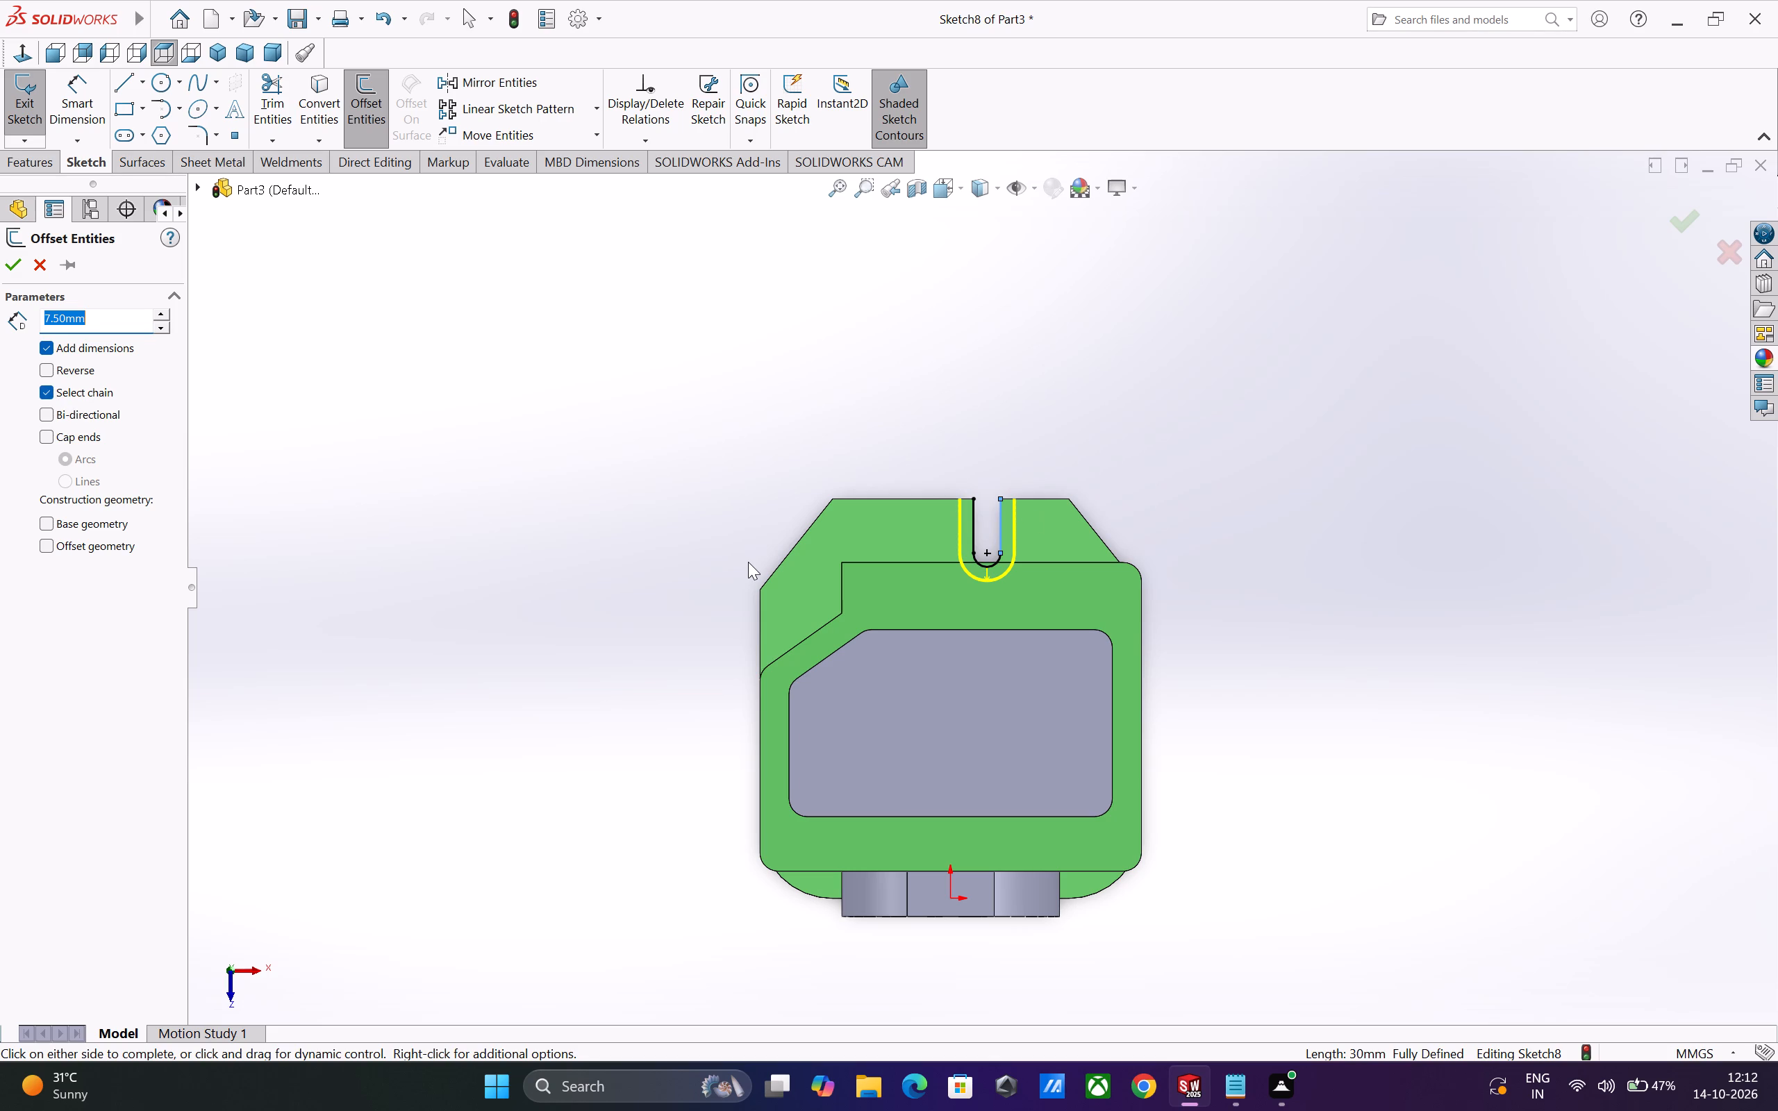
left_click(49, 442)
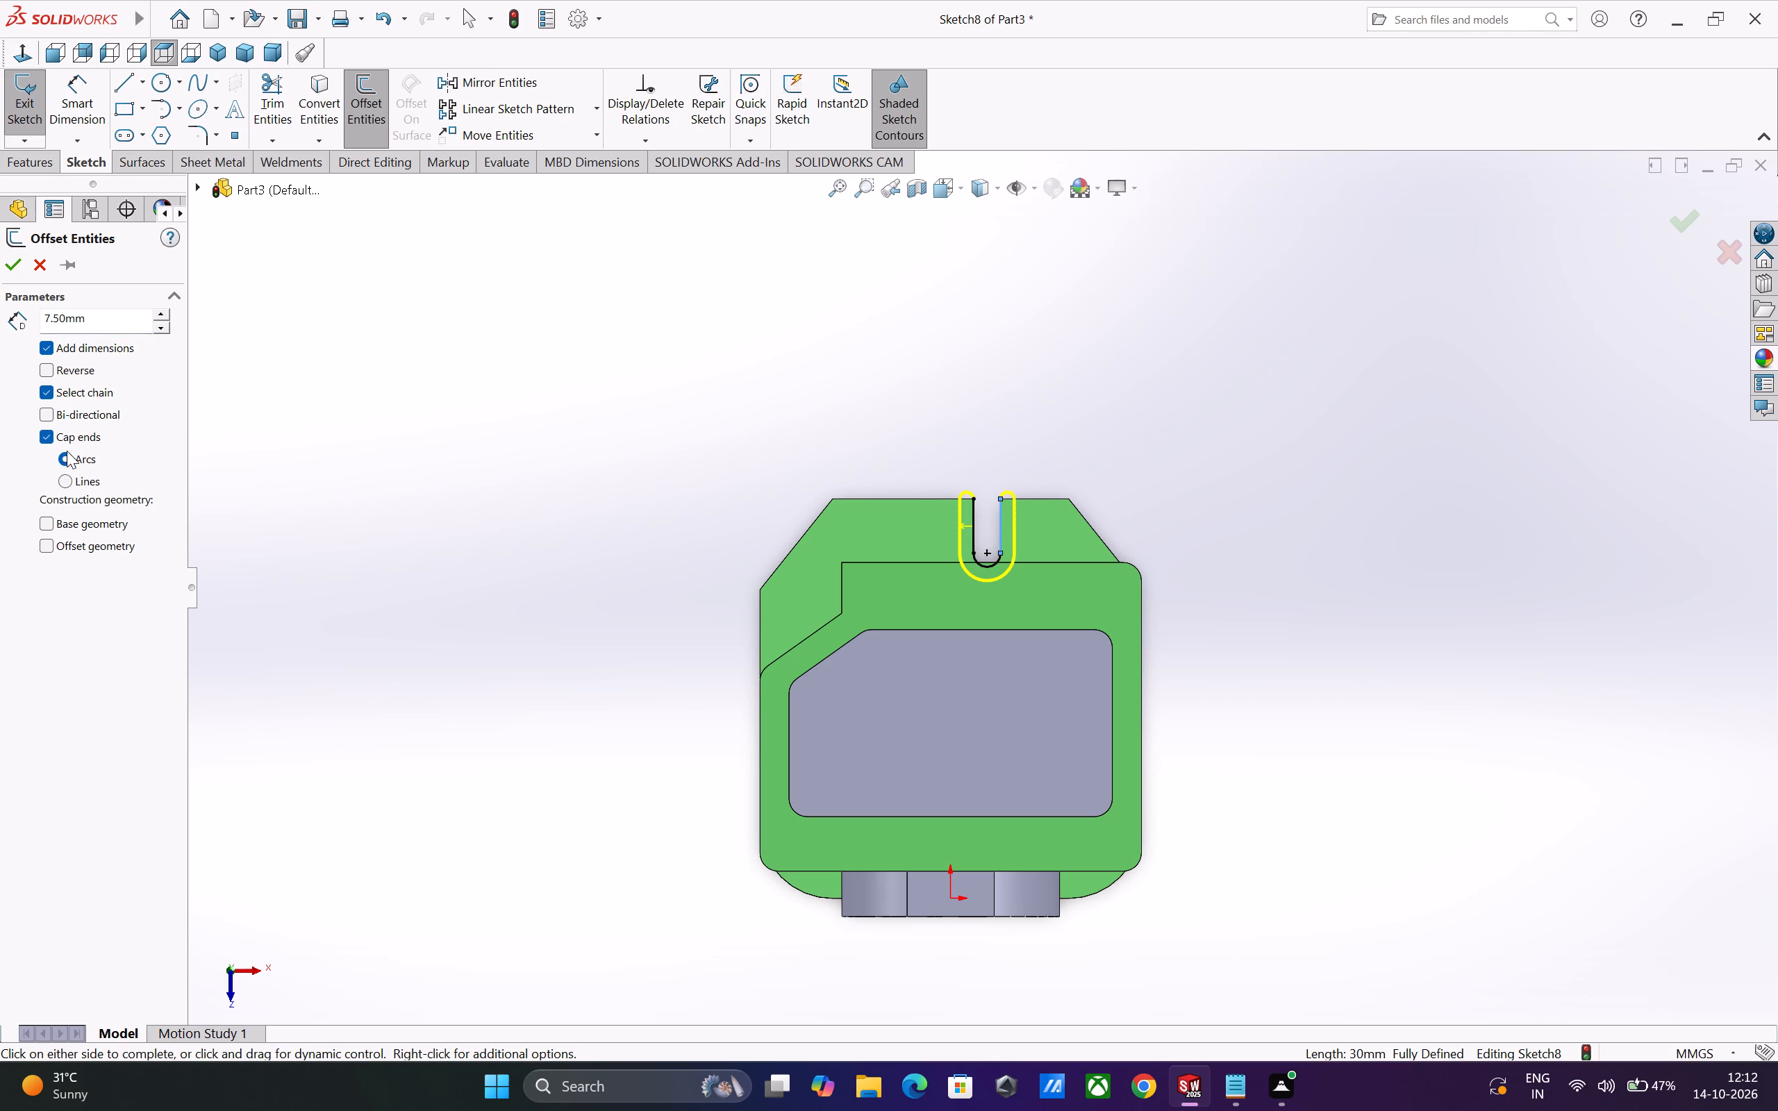
left_click(67, 481)
left_click(9, 272)
Move the 7.50 offset dimension clear of the rear slot's outline.
scroll(986, 515, "up", 2)
scroll(982, 507, "down", 5)
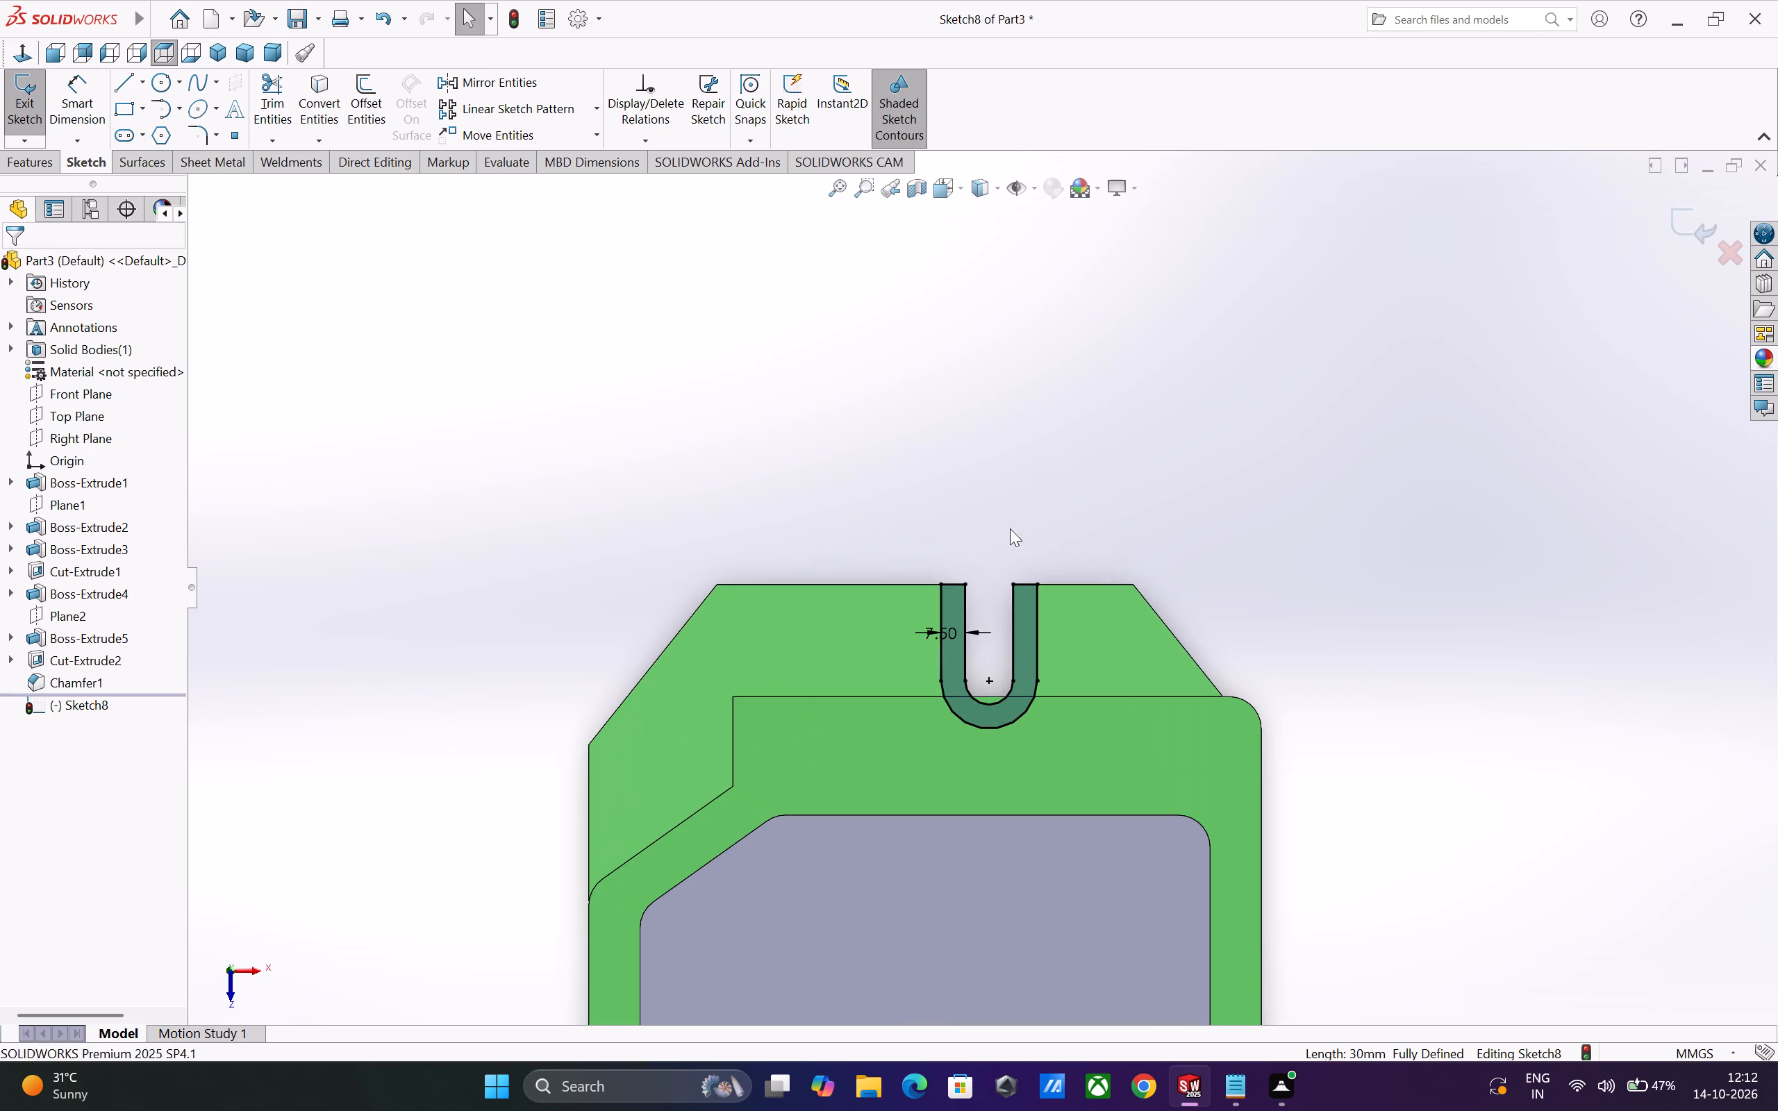
scroll(1029, 554, "down", 2)
left_click_drag(899, 664, 873, 667)
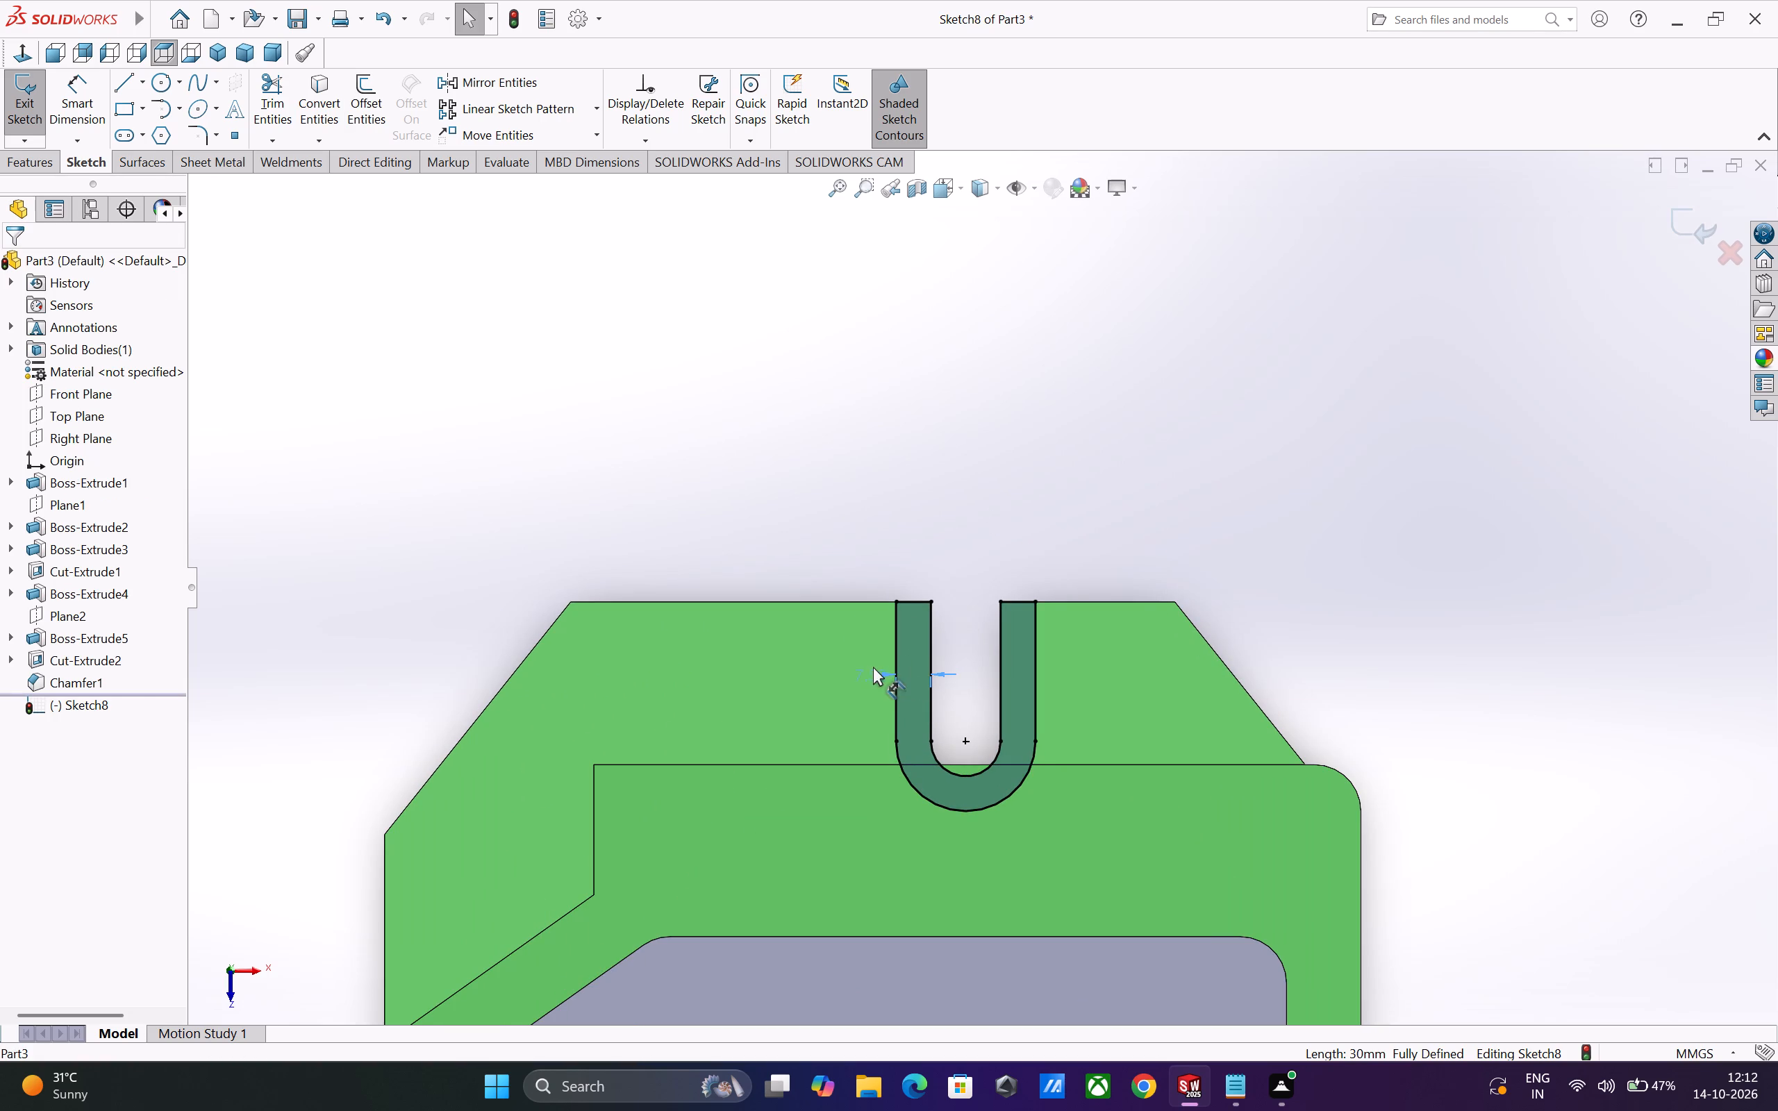
left_click_drag(873, 667, 847, 669)
left_click(850, 455)
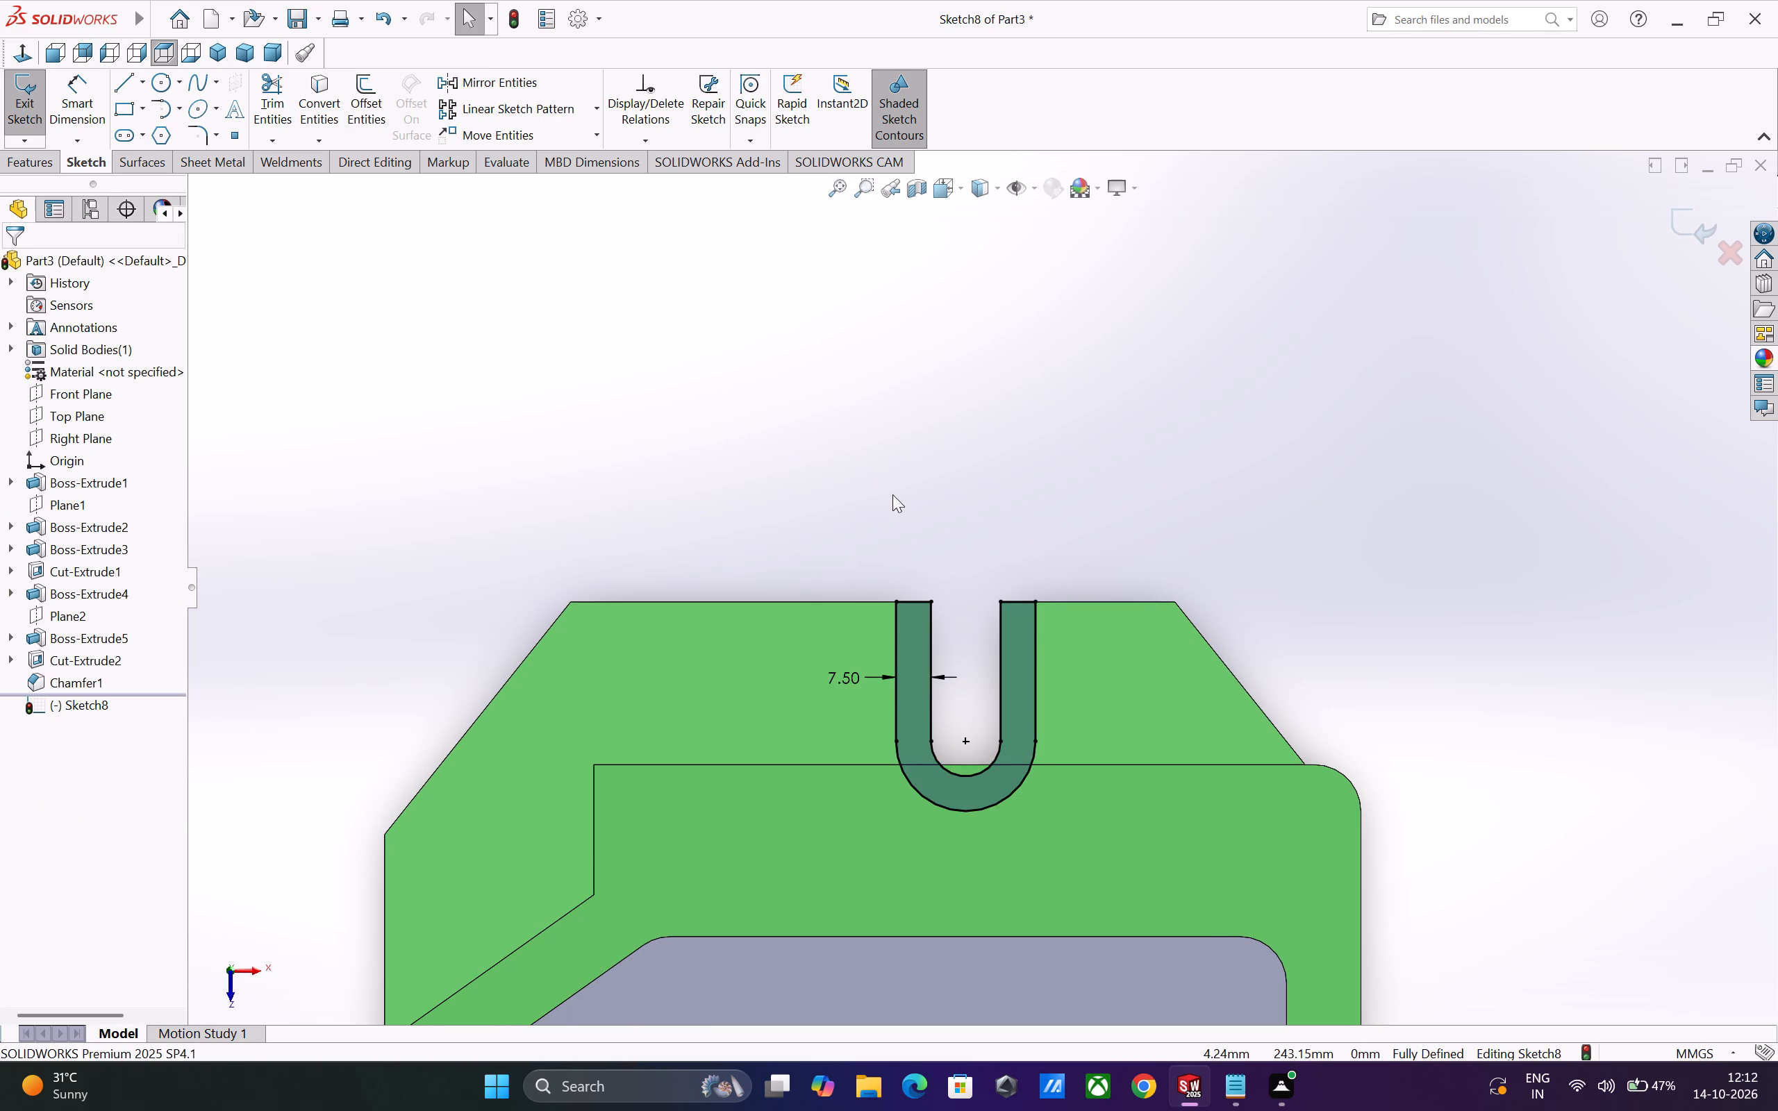
Offset the tangent edges of the front slot, below the circular boss, outward by 7.5 mm.
scroll(892, 494, "up", 8)
scroll(1042, 728, "down", 2)
middle_click_drag(1025, 736, 1025, 735)
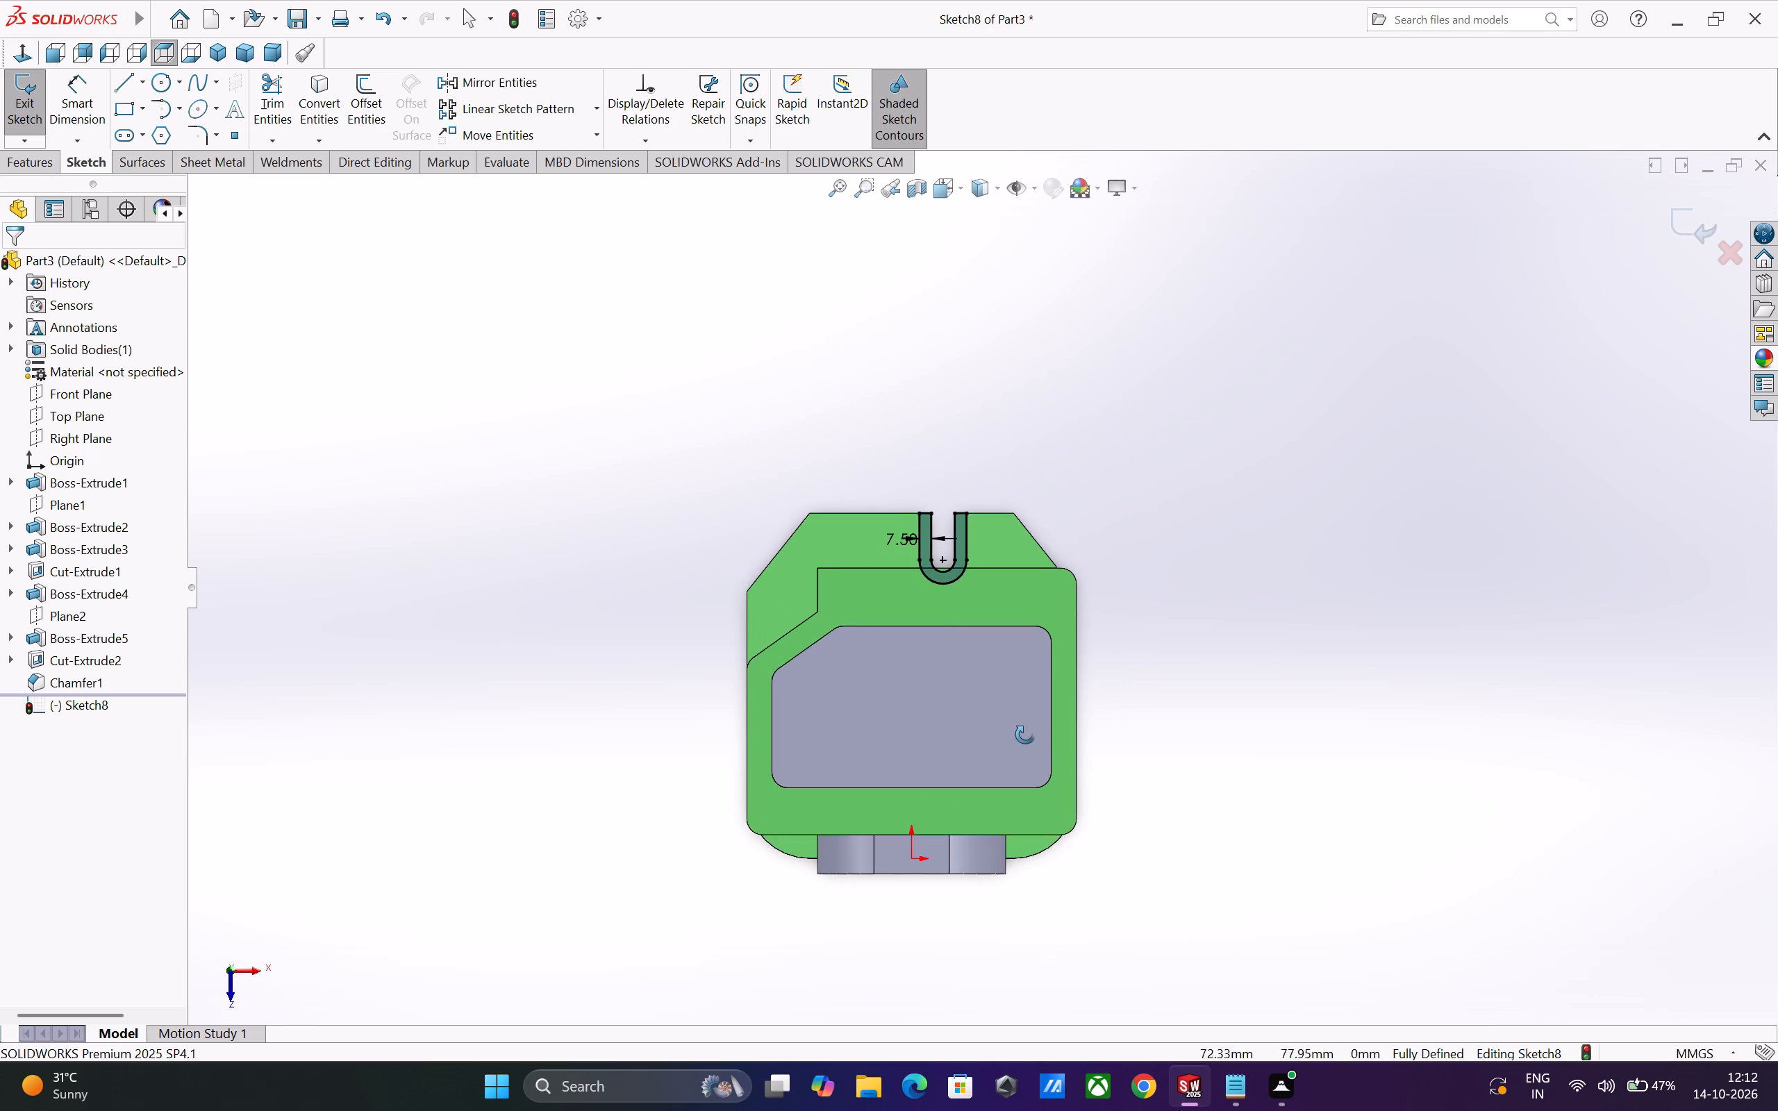
middle_click_drag(1025, 735, 1024, 721)
middle_click(1024, 693)
middle_click_drag(1016, 635, 1006, 586)
middle_click_drag(1037, 771, 1036, 766)
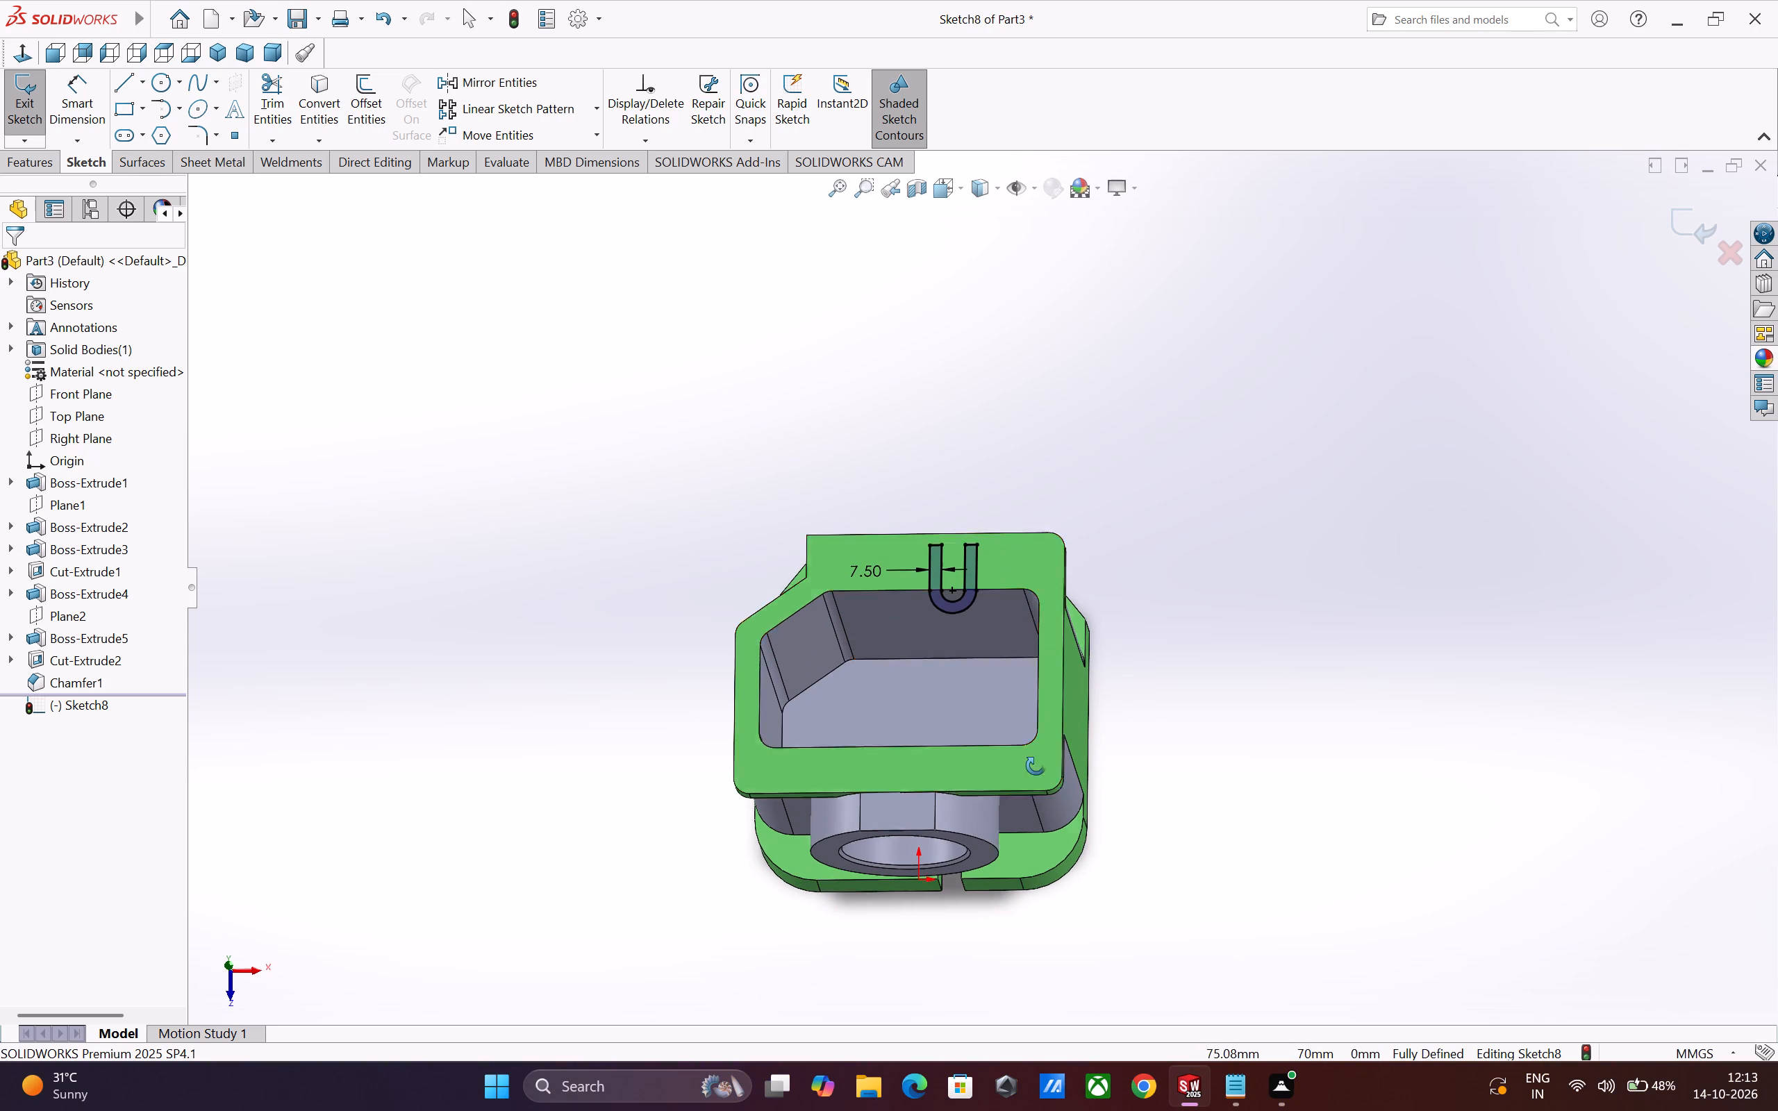
middle_click_drag(1036, 766, 1030, 699)
scroll(1020, 775, "down", 2)
scroll(873, 918, "up", 3)
scroll(937, 839, "down", 1)
scroll(972, 749, "down", 6)
left_click(933, 708)
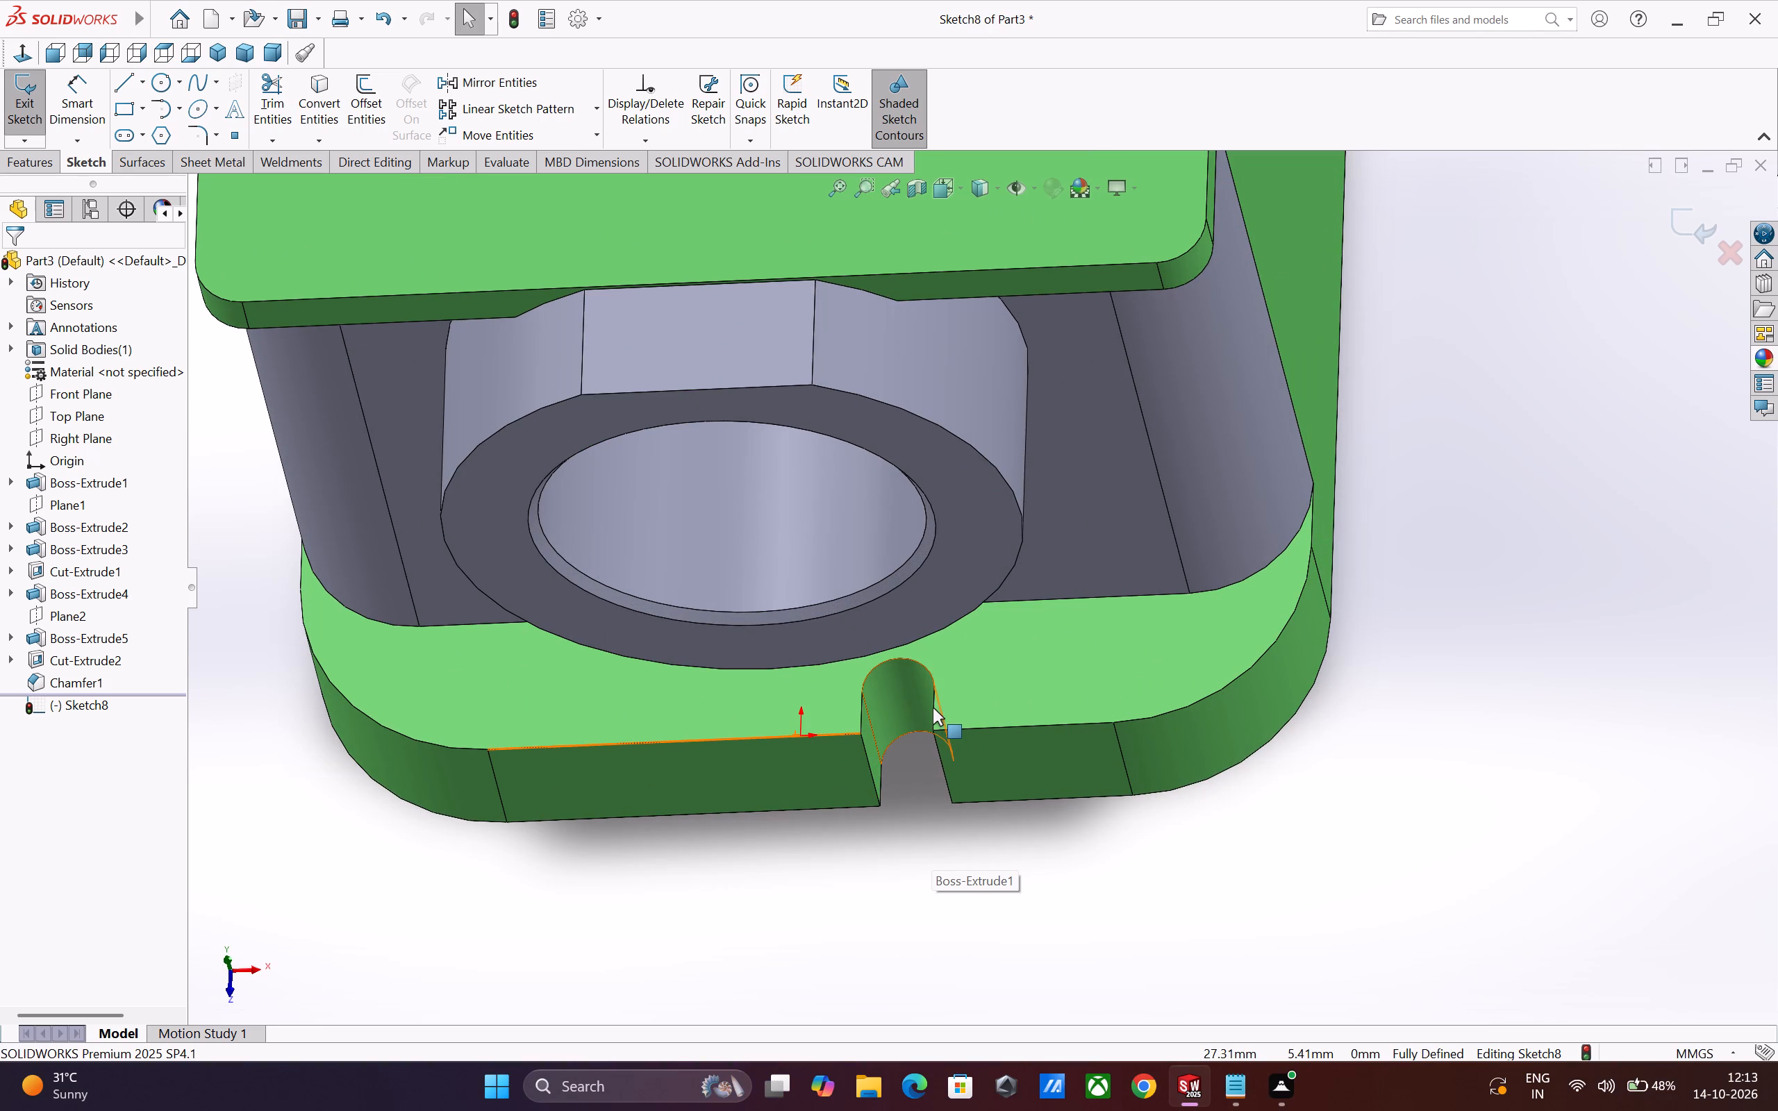
left_click(913, 758)
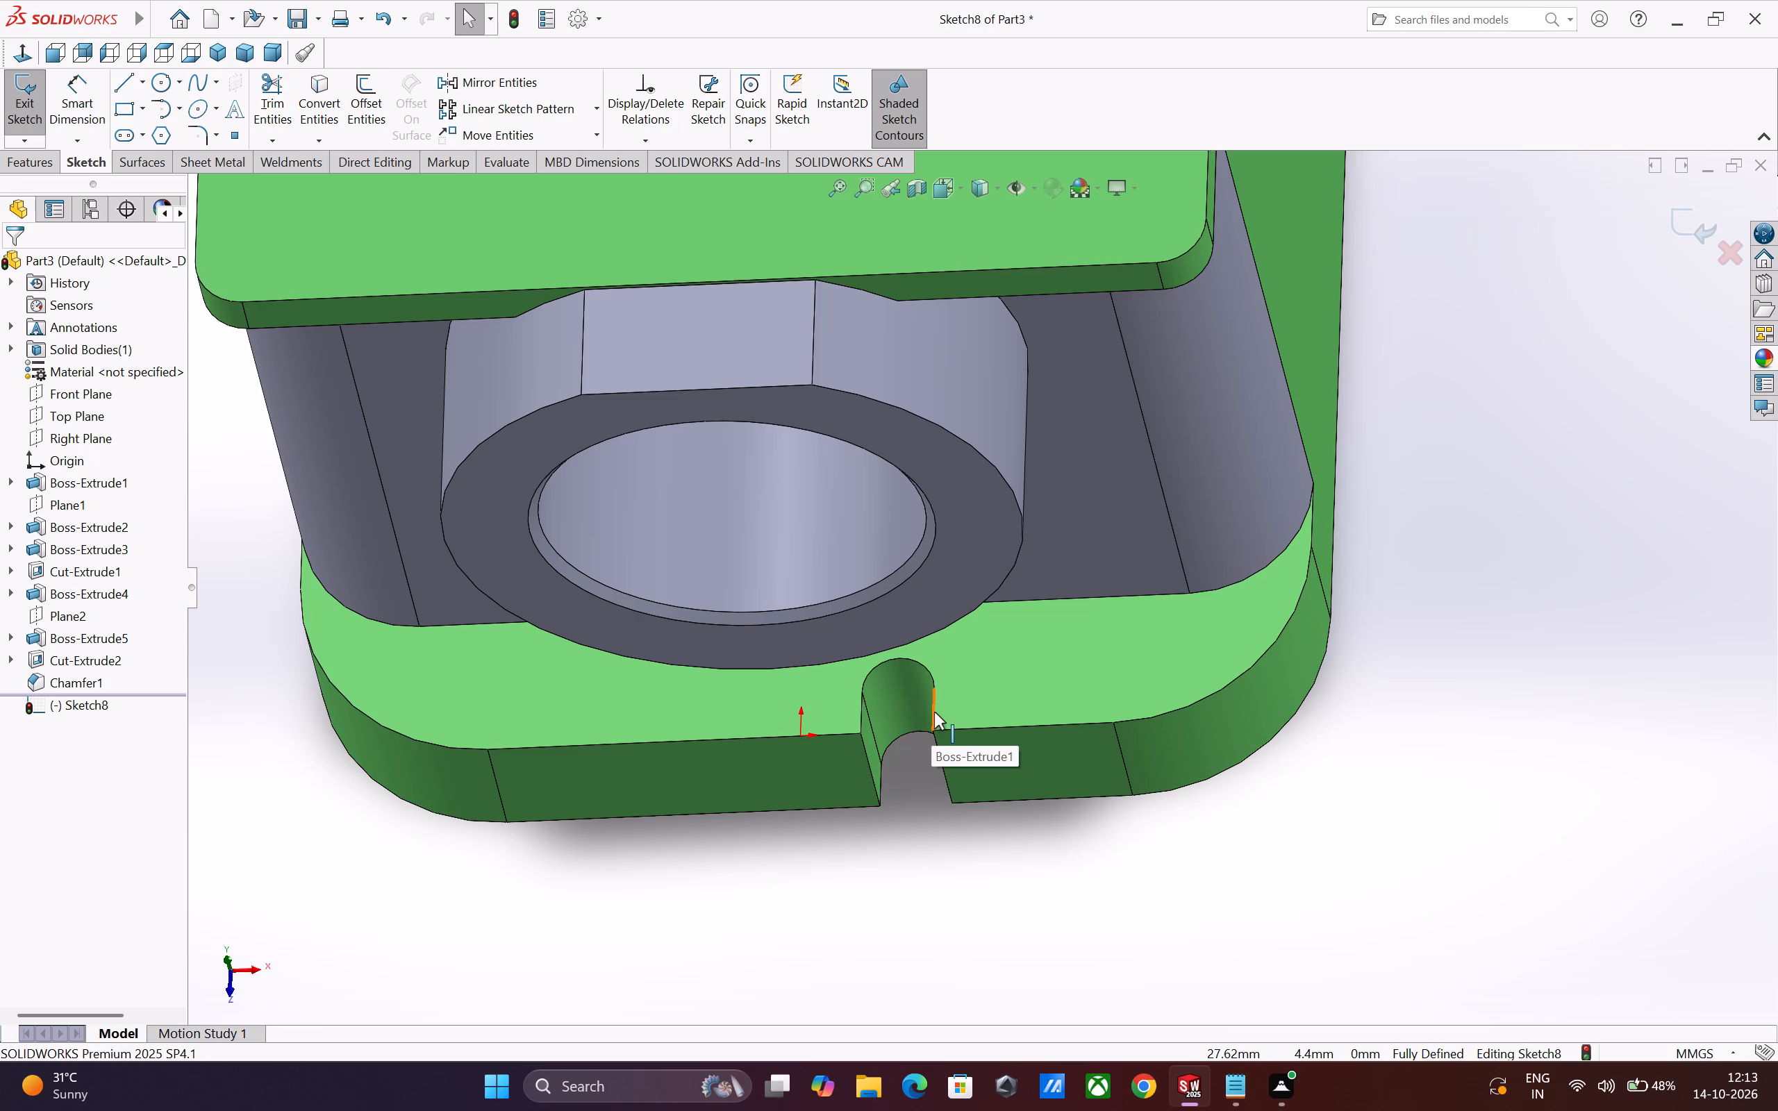
left_click(934, 712)
right_click(934, 712)
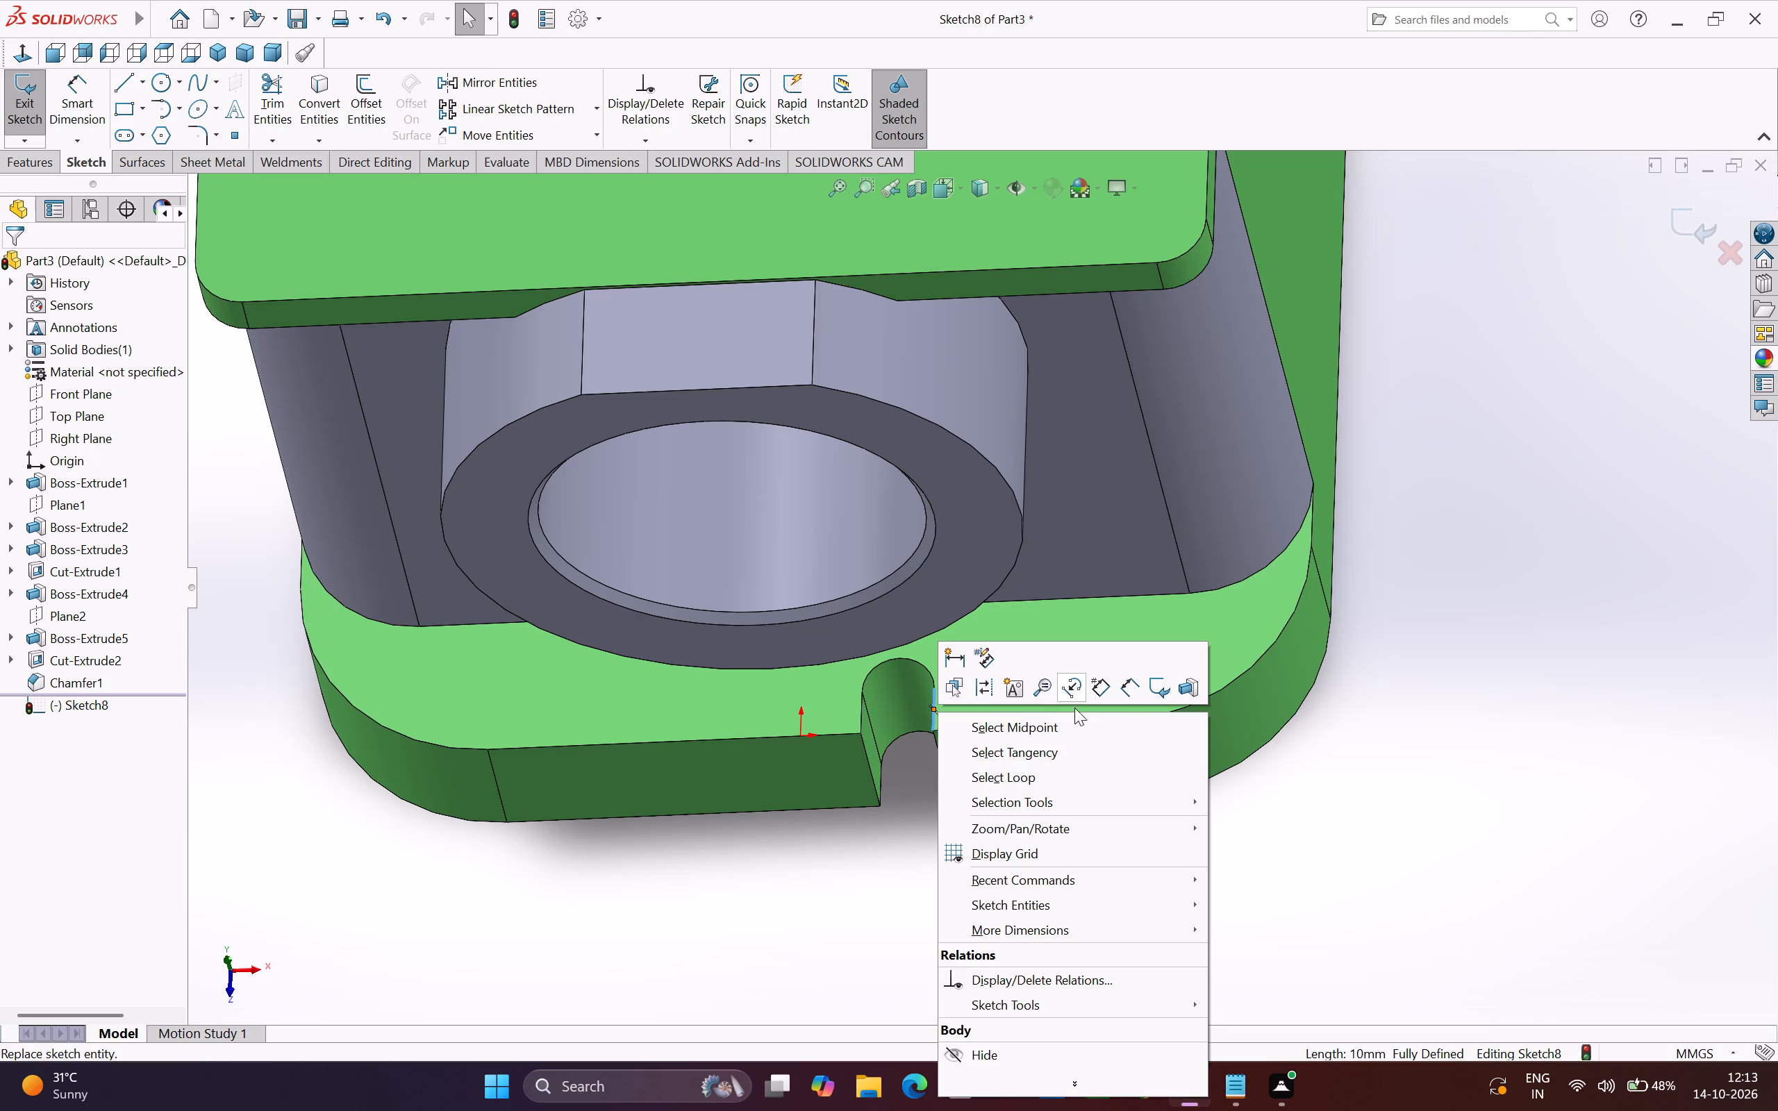
left_click(1043, 752)
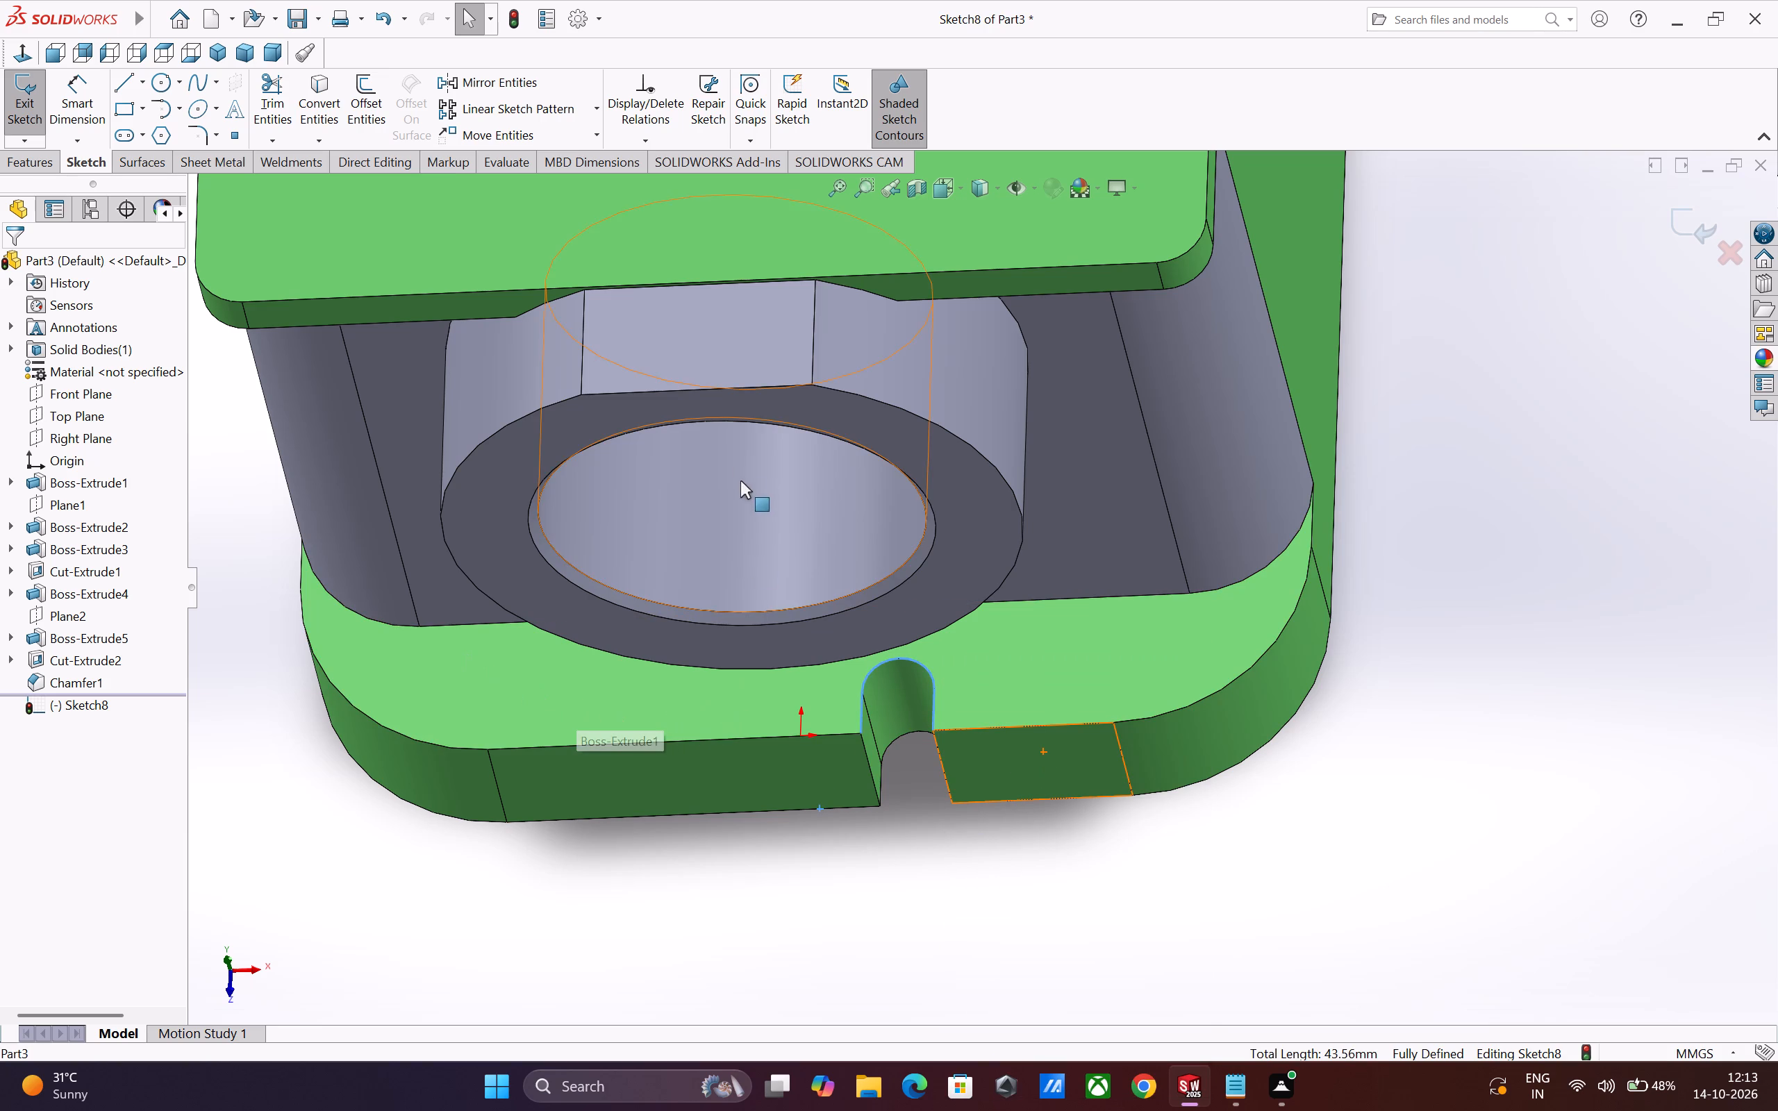
left_click(379, 100)
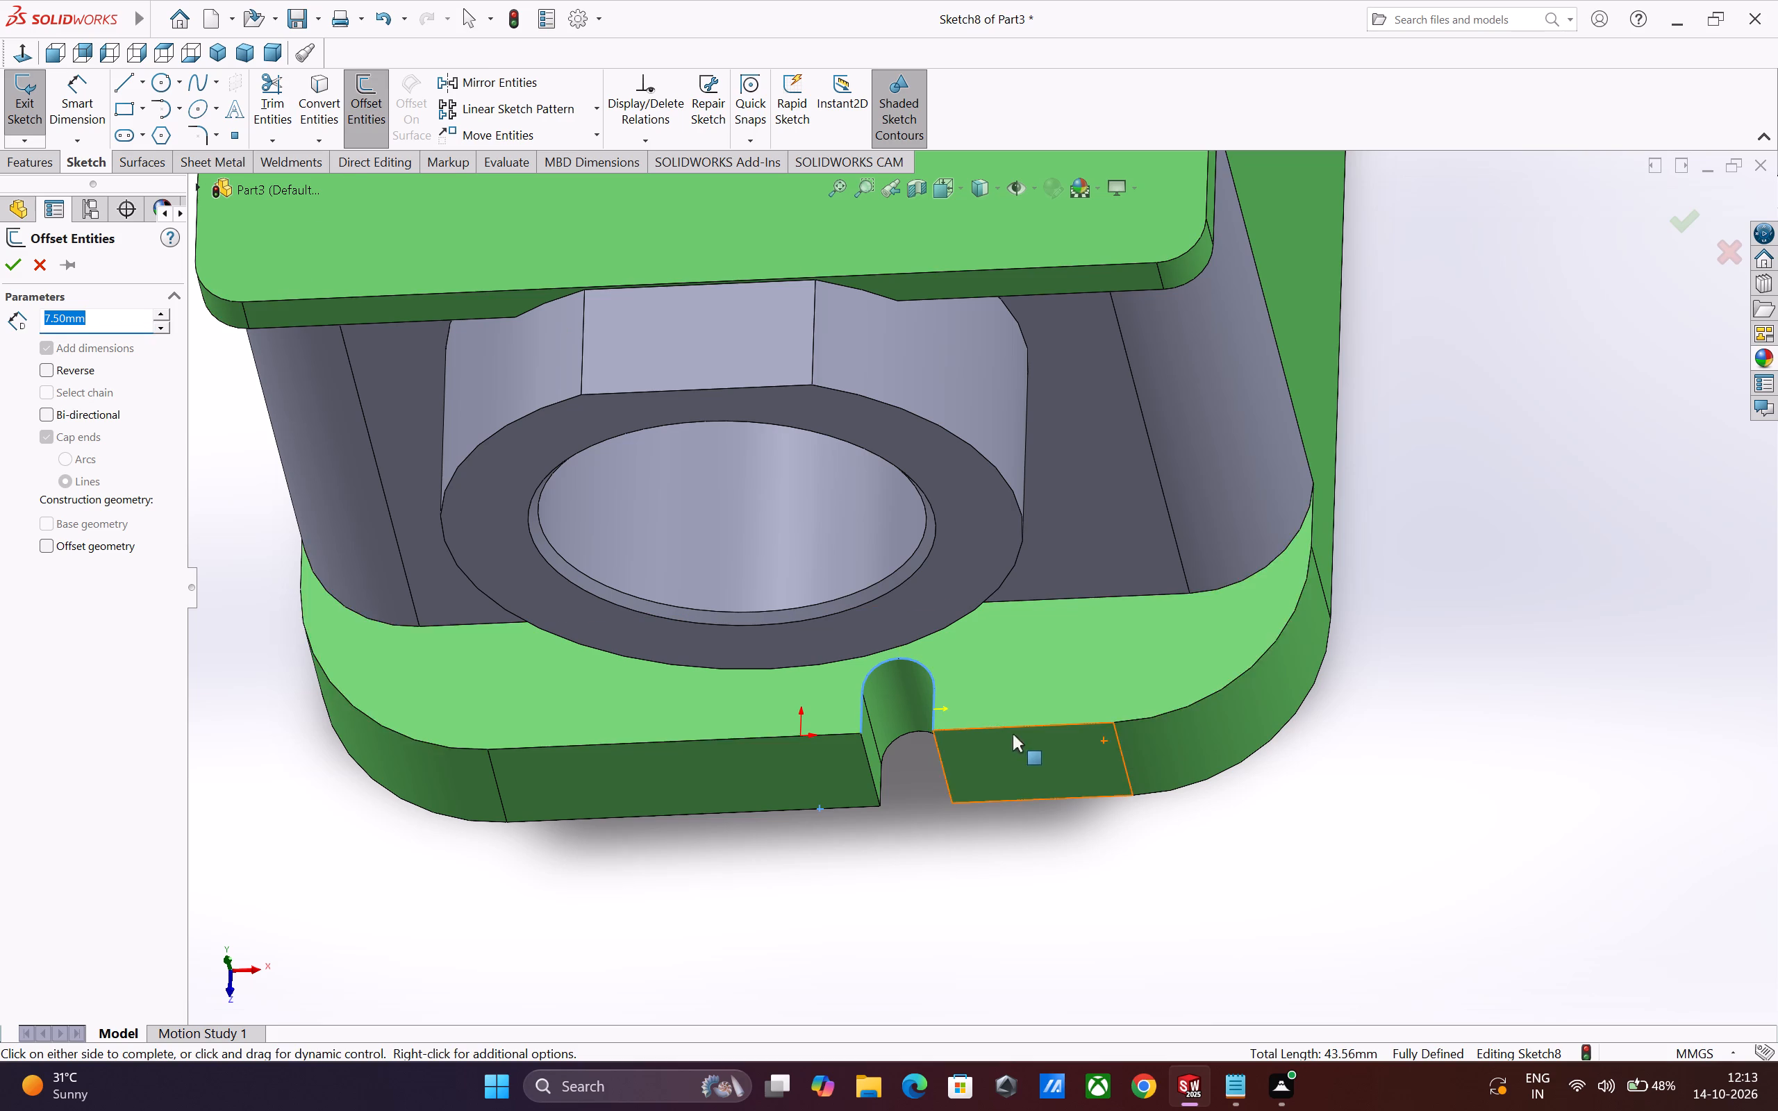
left_click(937, 701)
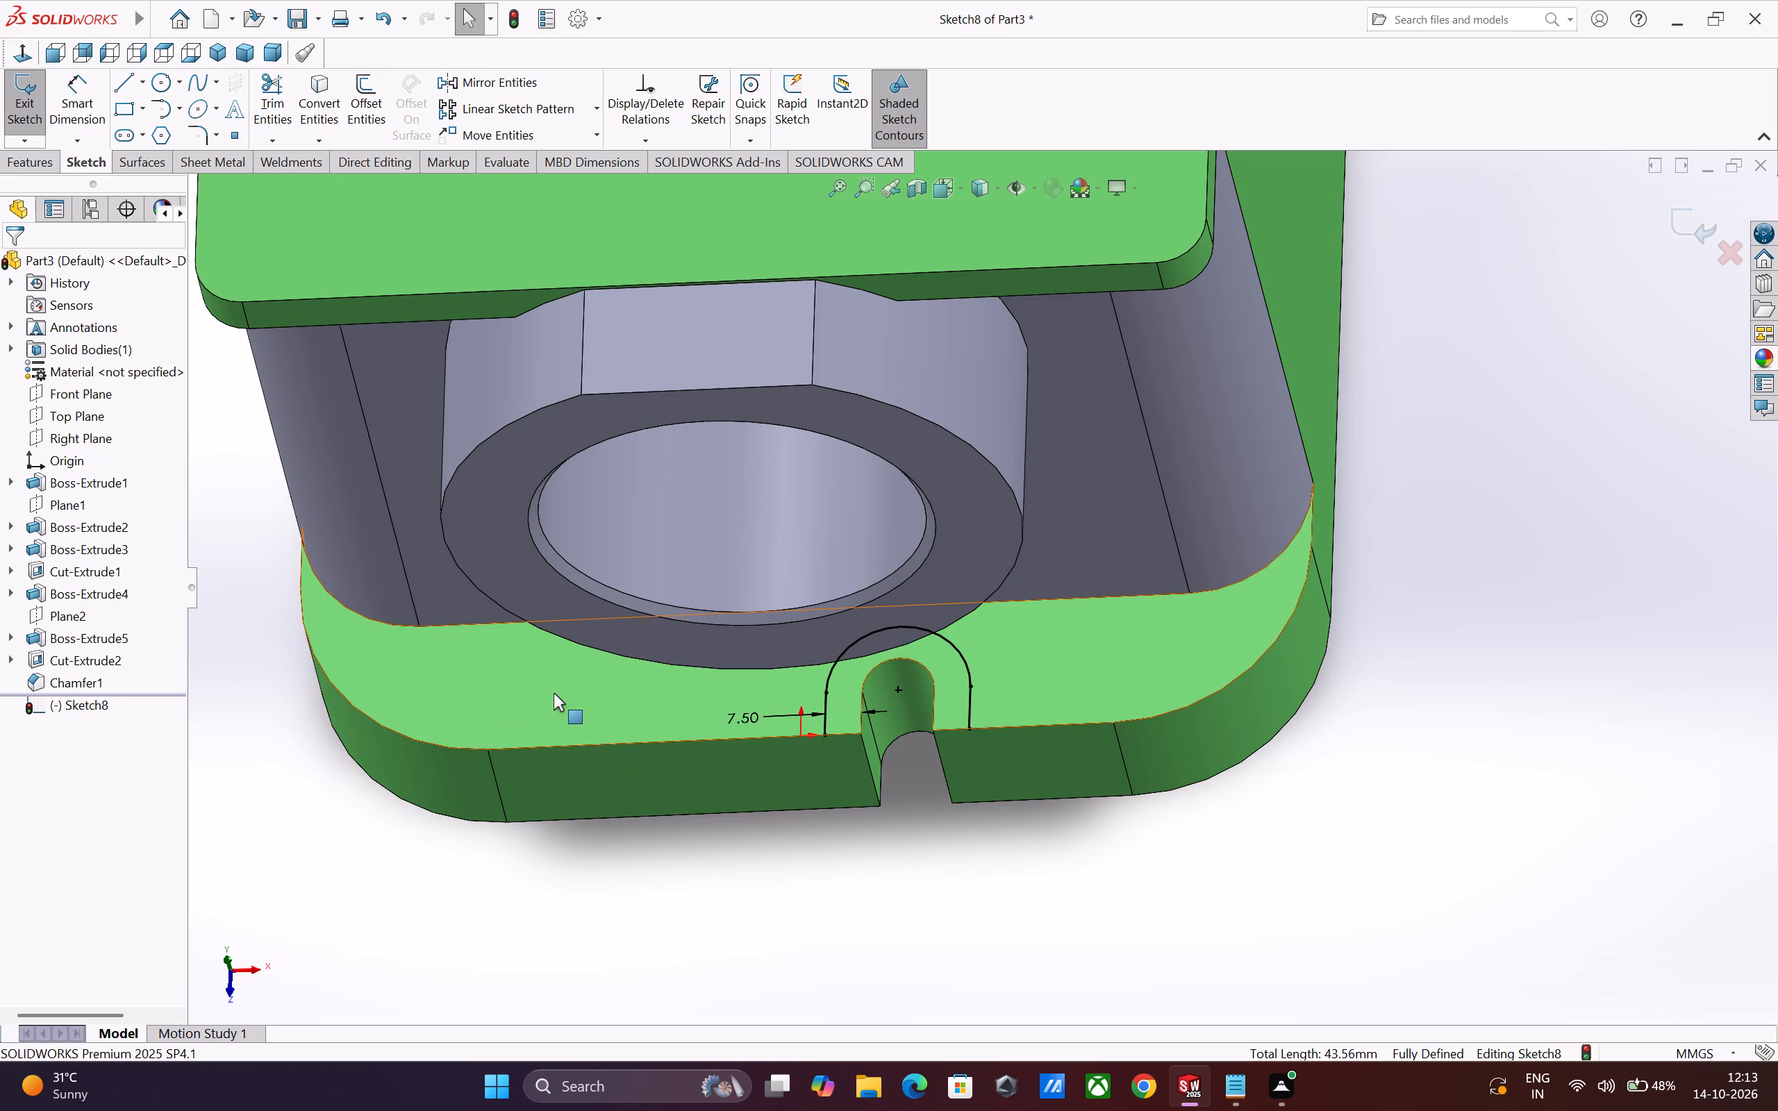
left_click(375, 124)
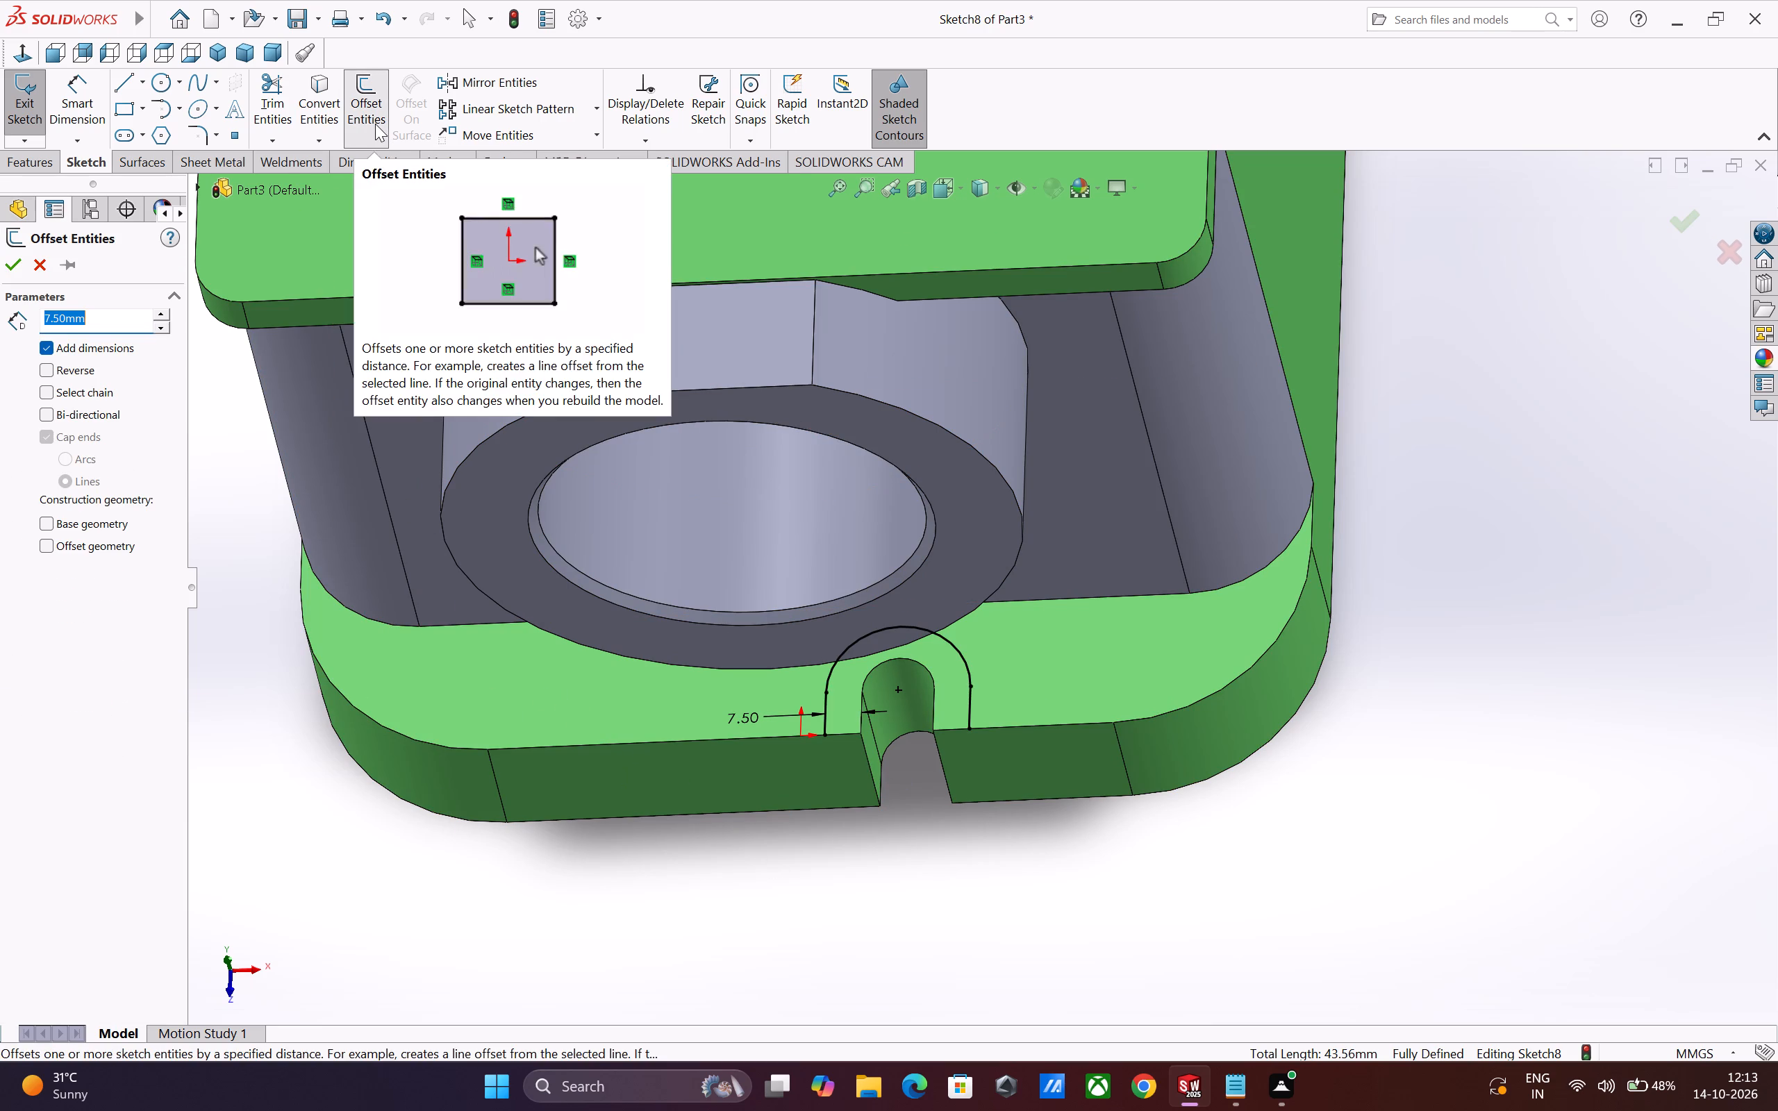
left_click(41, 258)
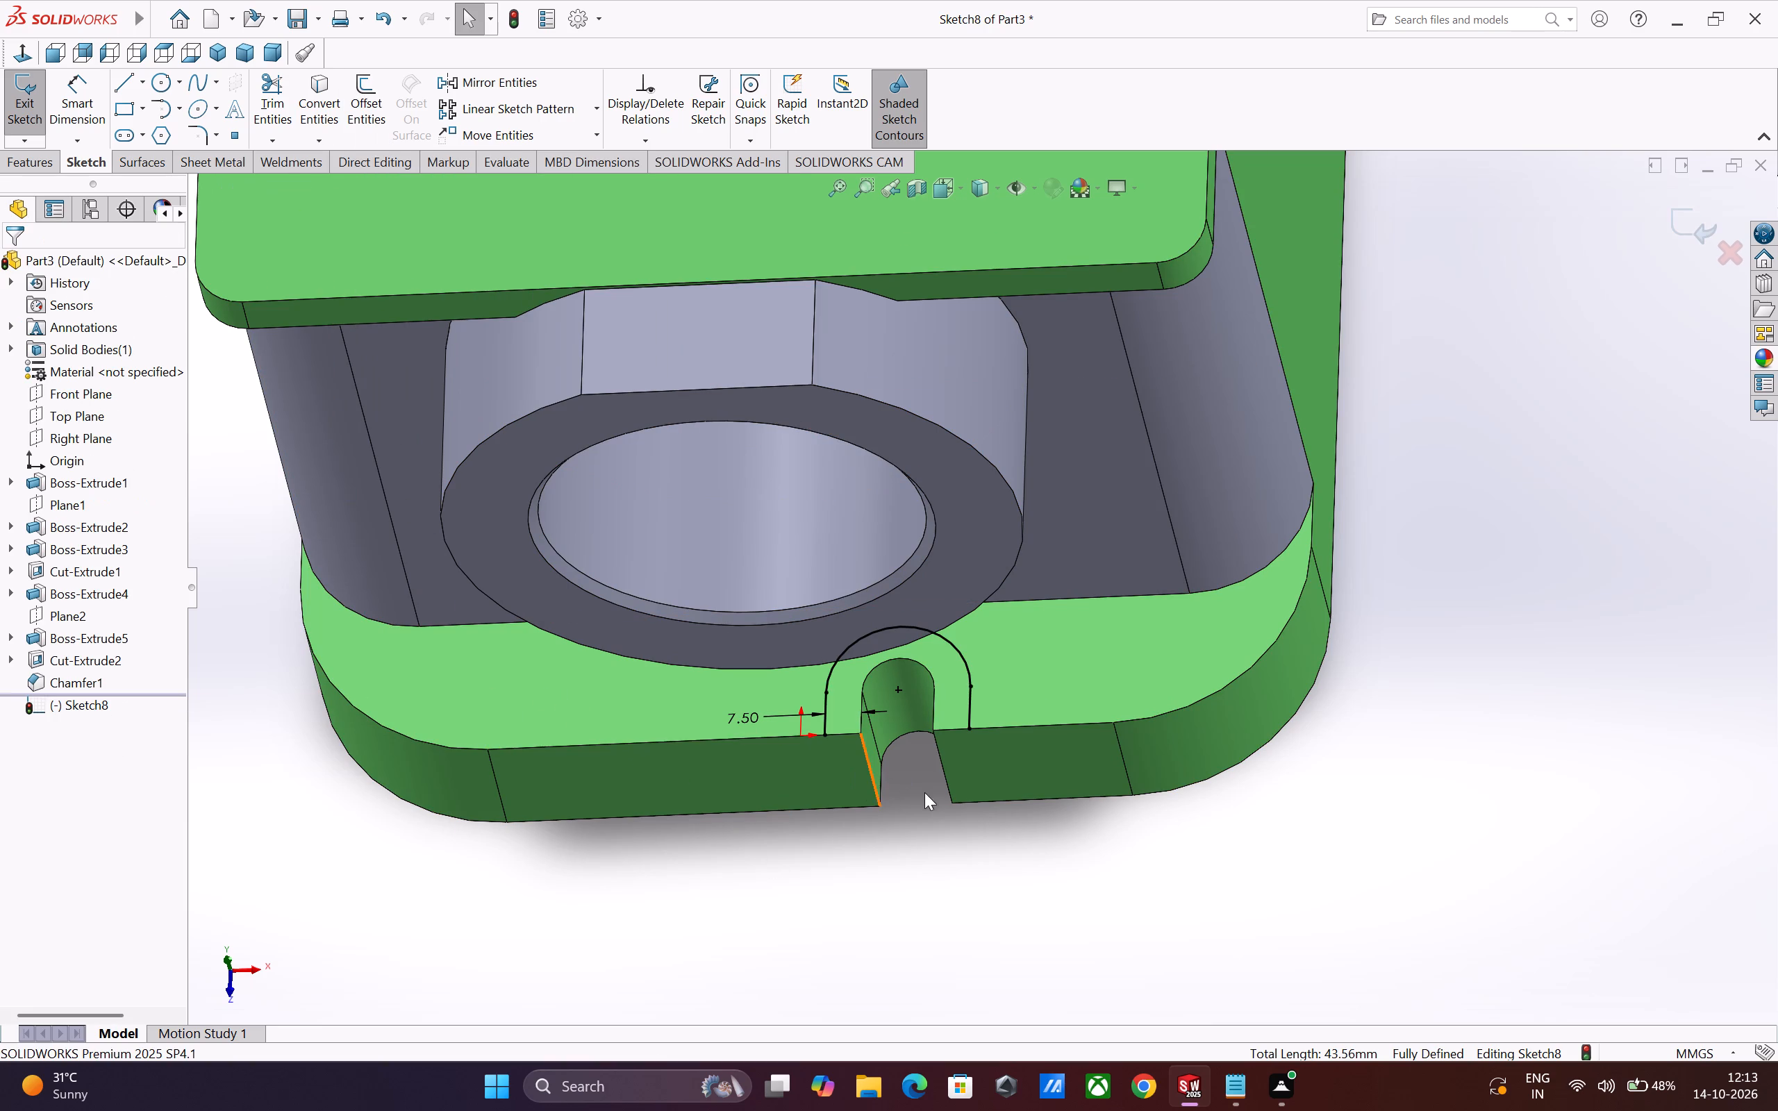
Undo the front slot's last offset and convert the slot's selected edge chain into sketch entities instead.
key("ctrl+z")
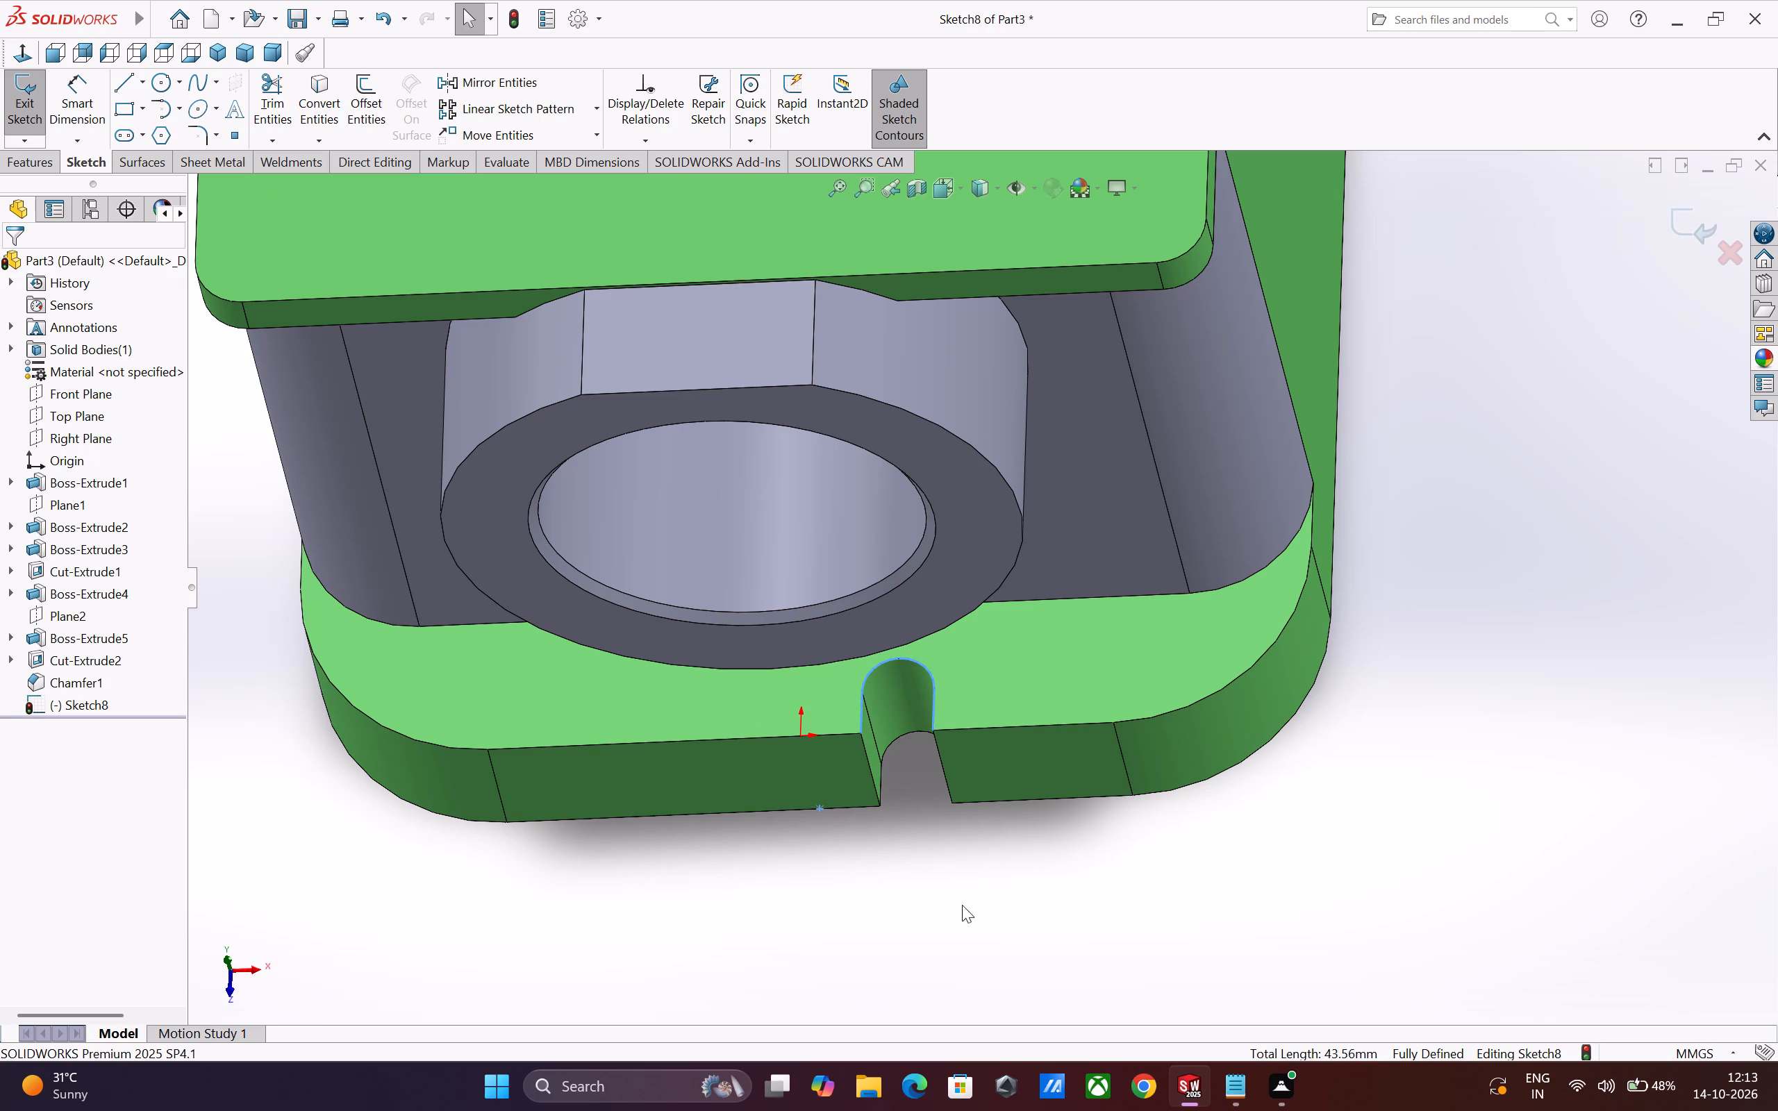
left_click(328, 91)
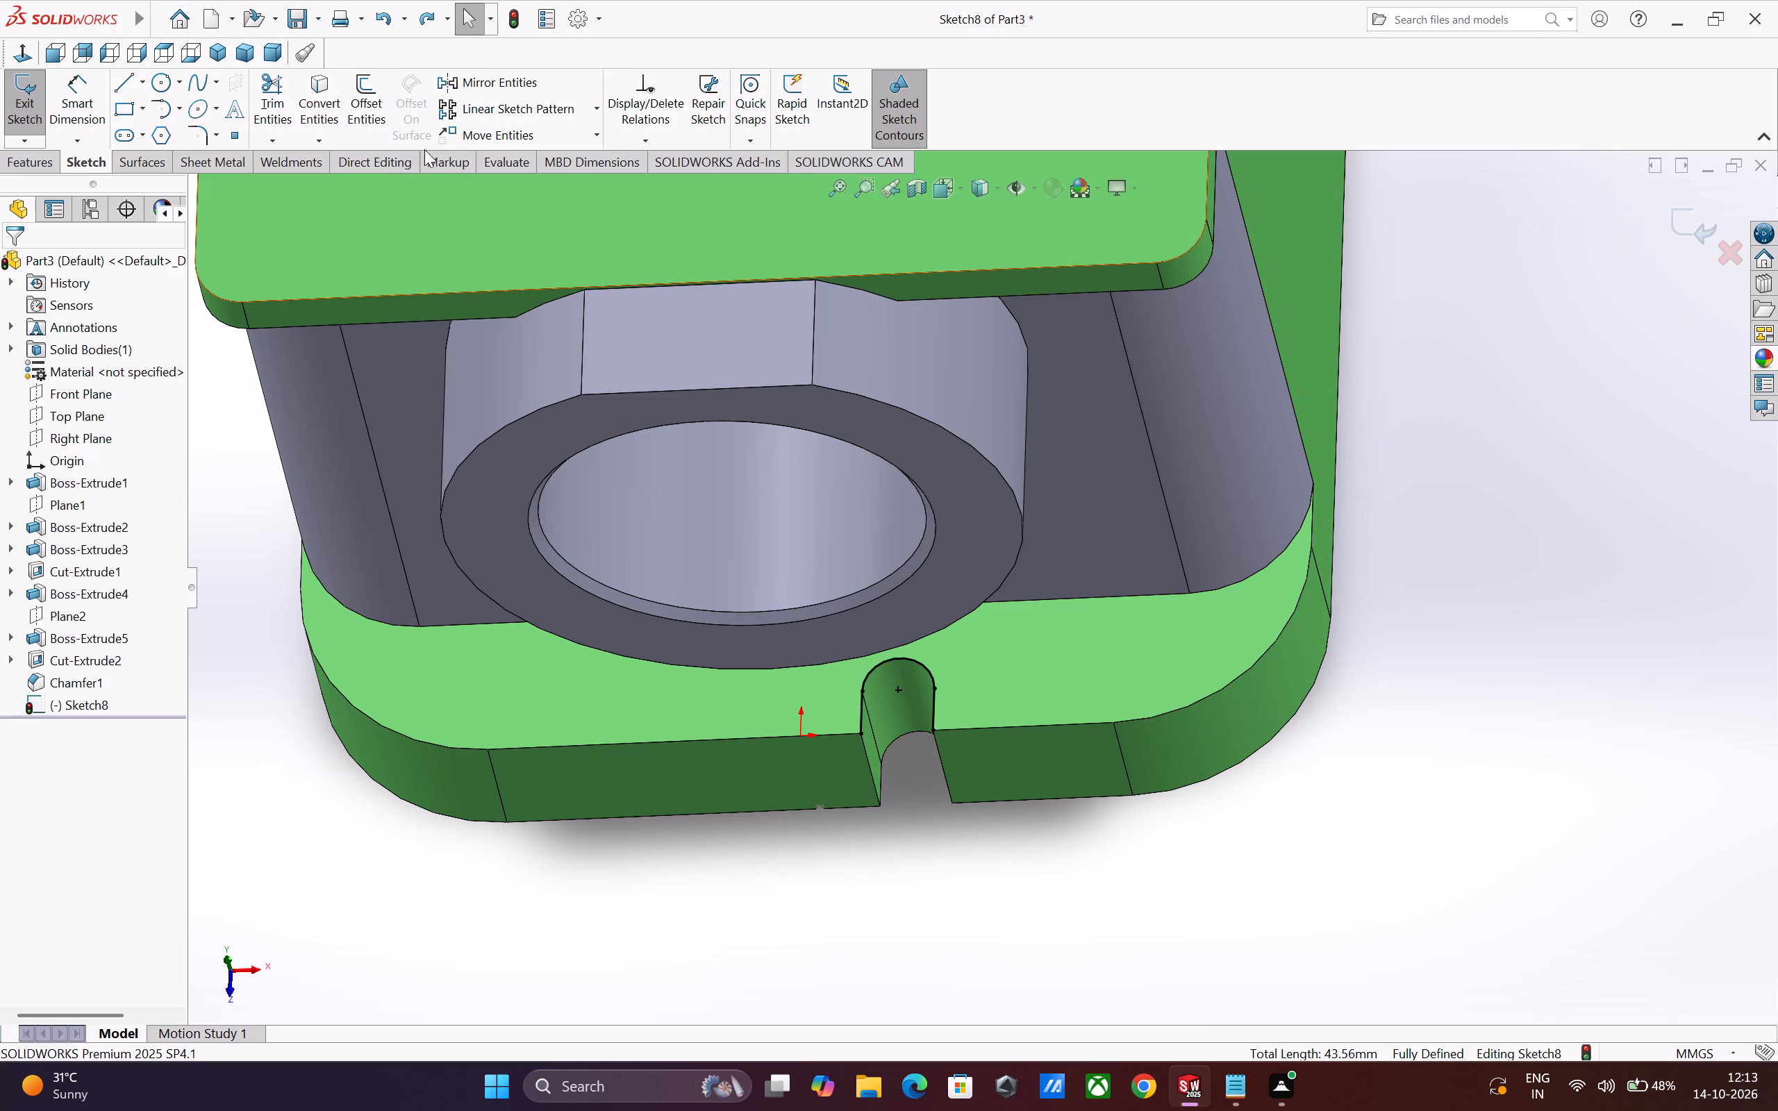
Offset the converted front slot outline outward by 7.5 mm as a chain, reversing the direction and capping its ends with lines.
left_click(366, 92)
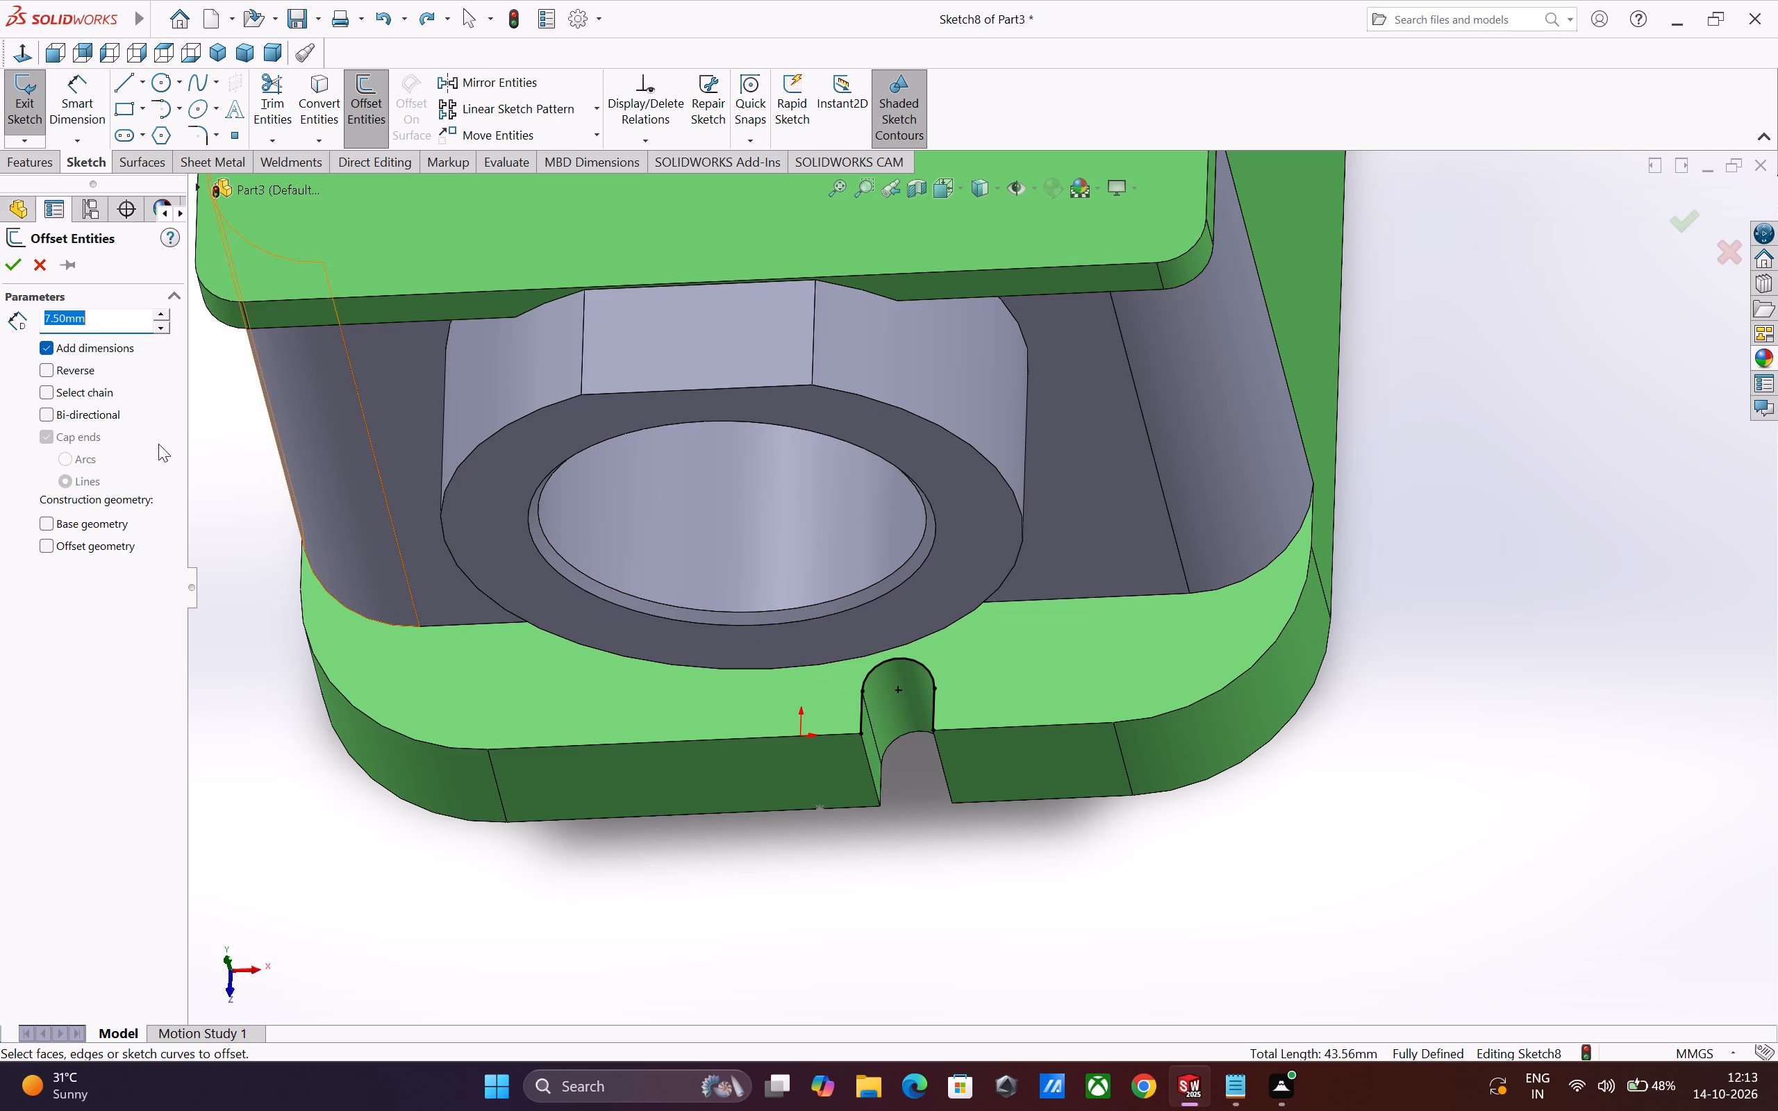
left_click(53, 390)
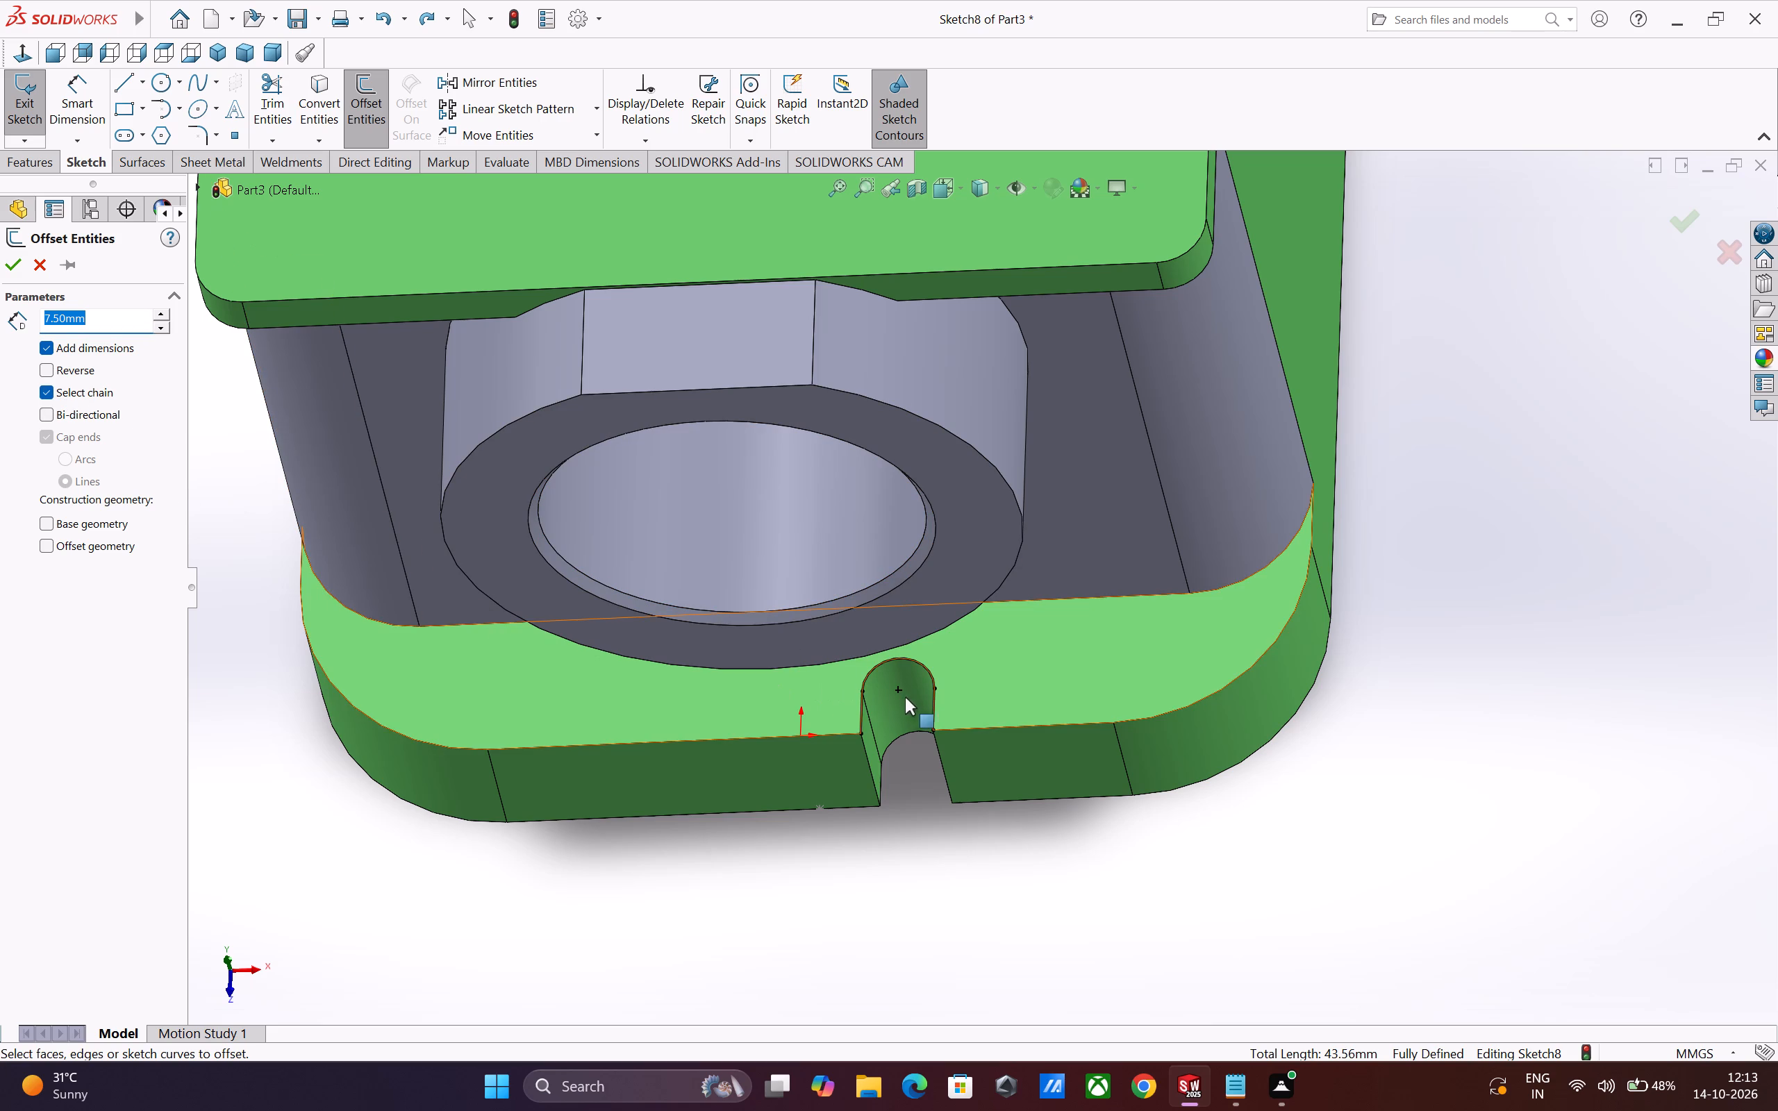
left_click(934, 707)
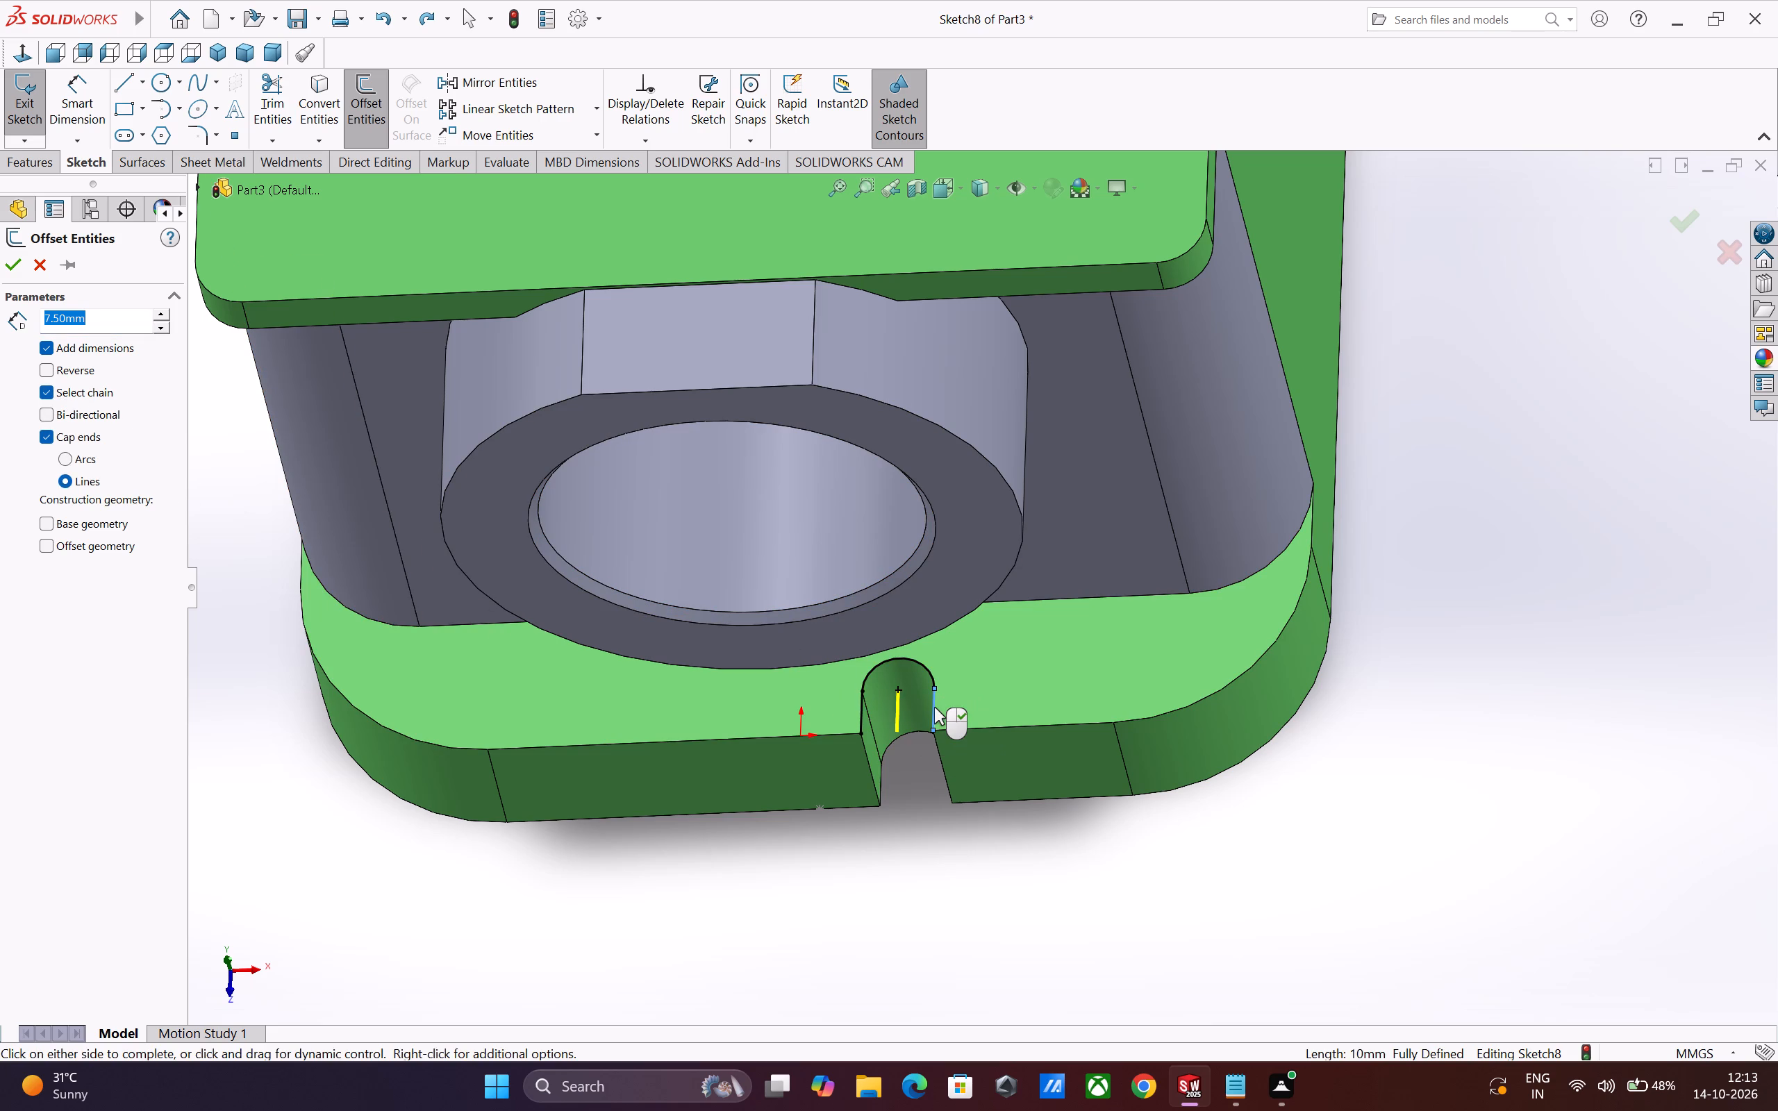
left_click(49, 371)
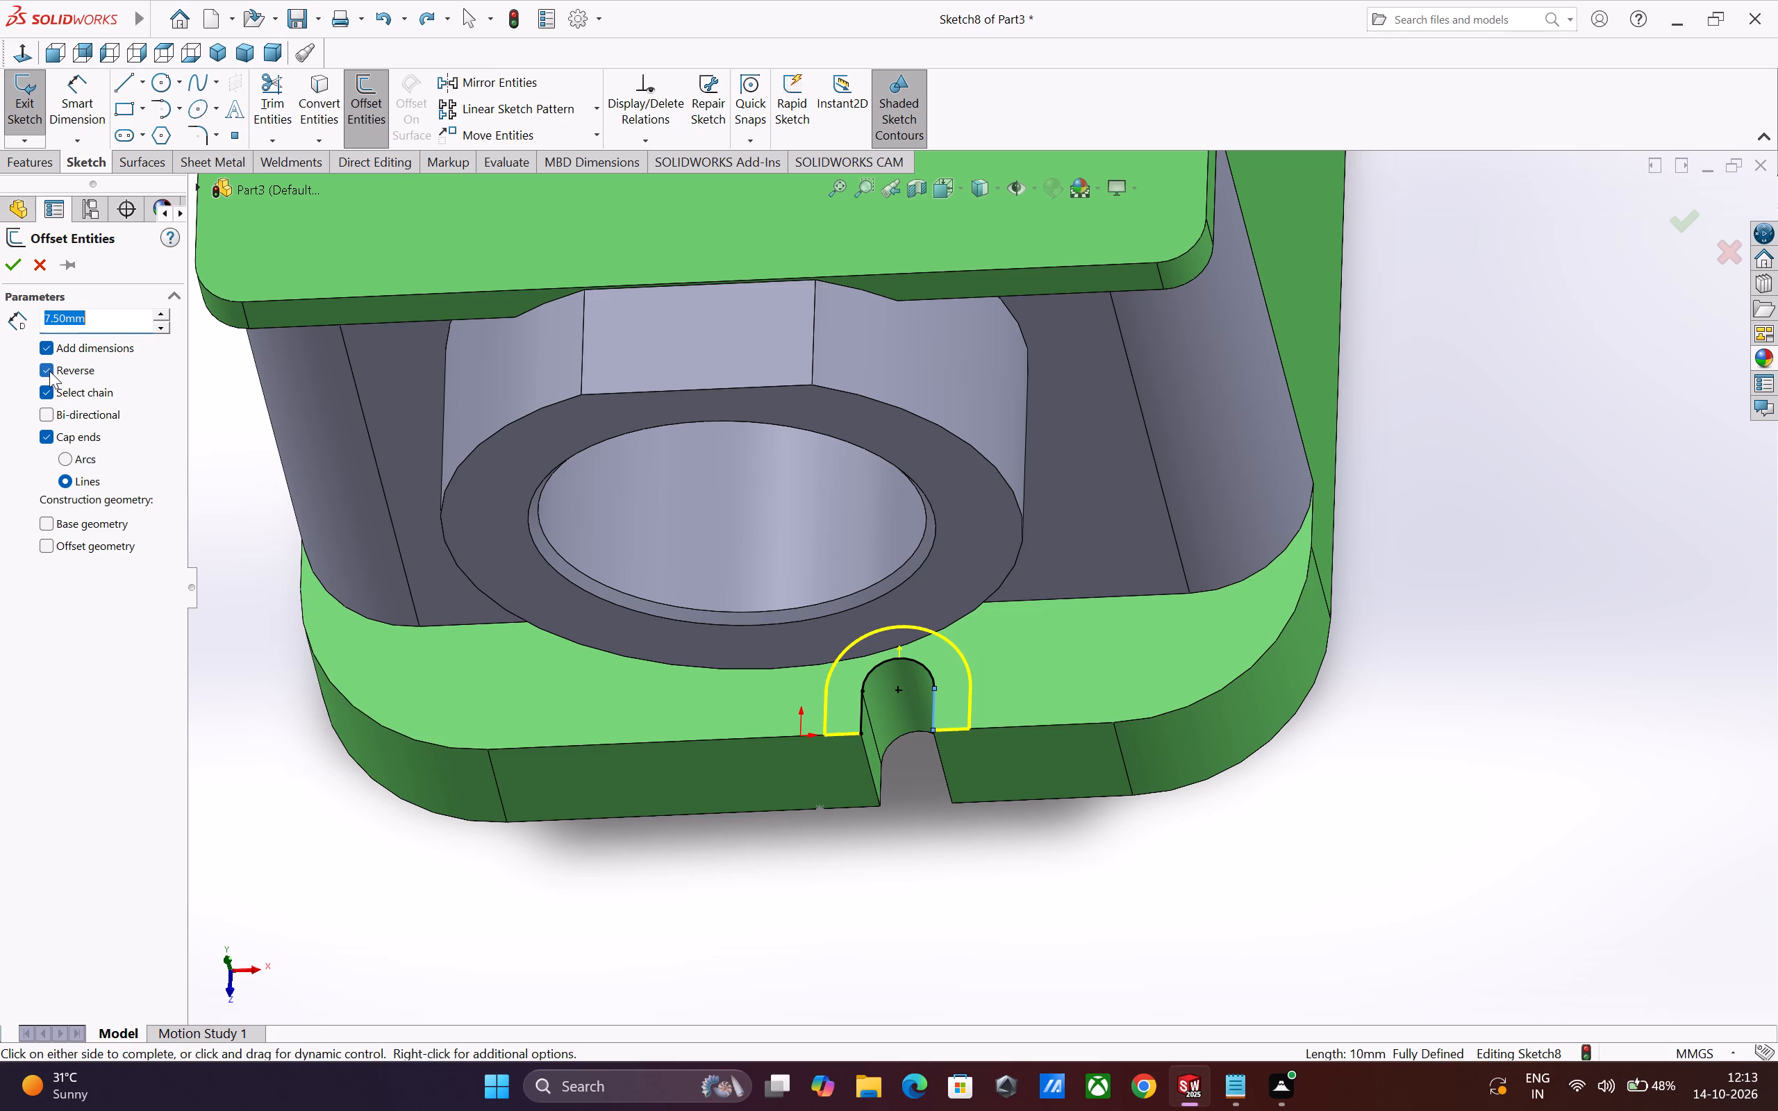
left_click(5, 264)
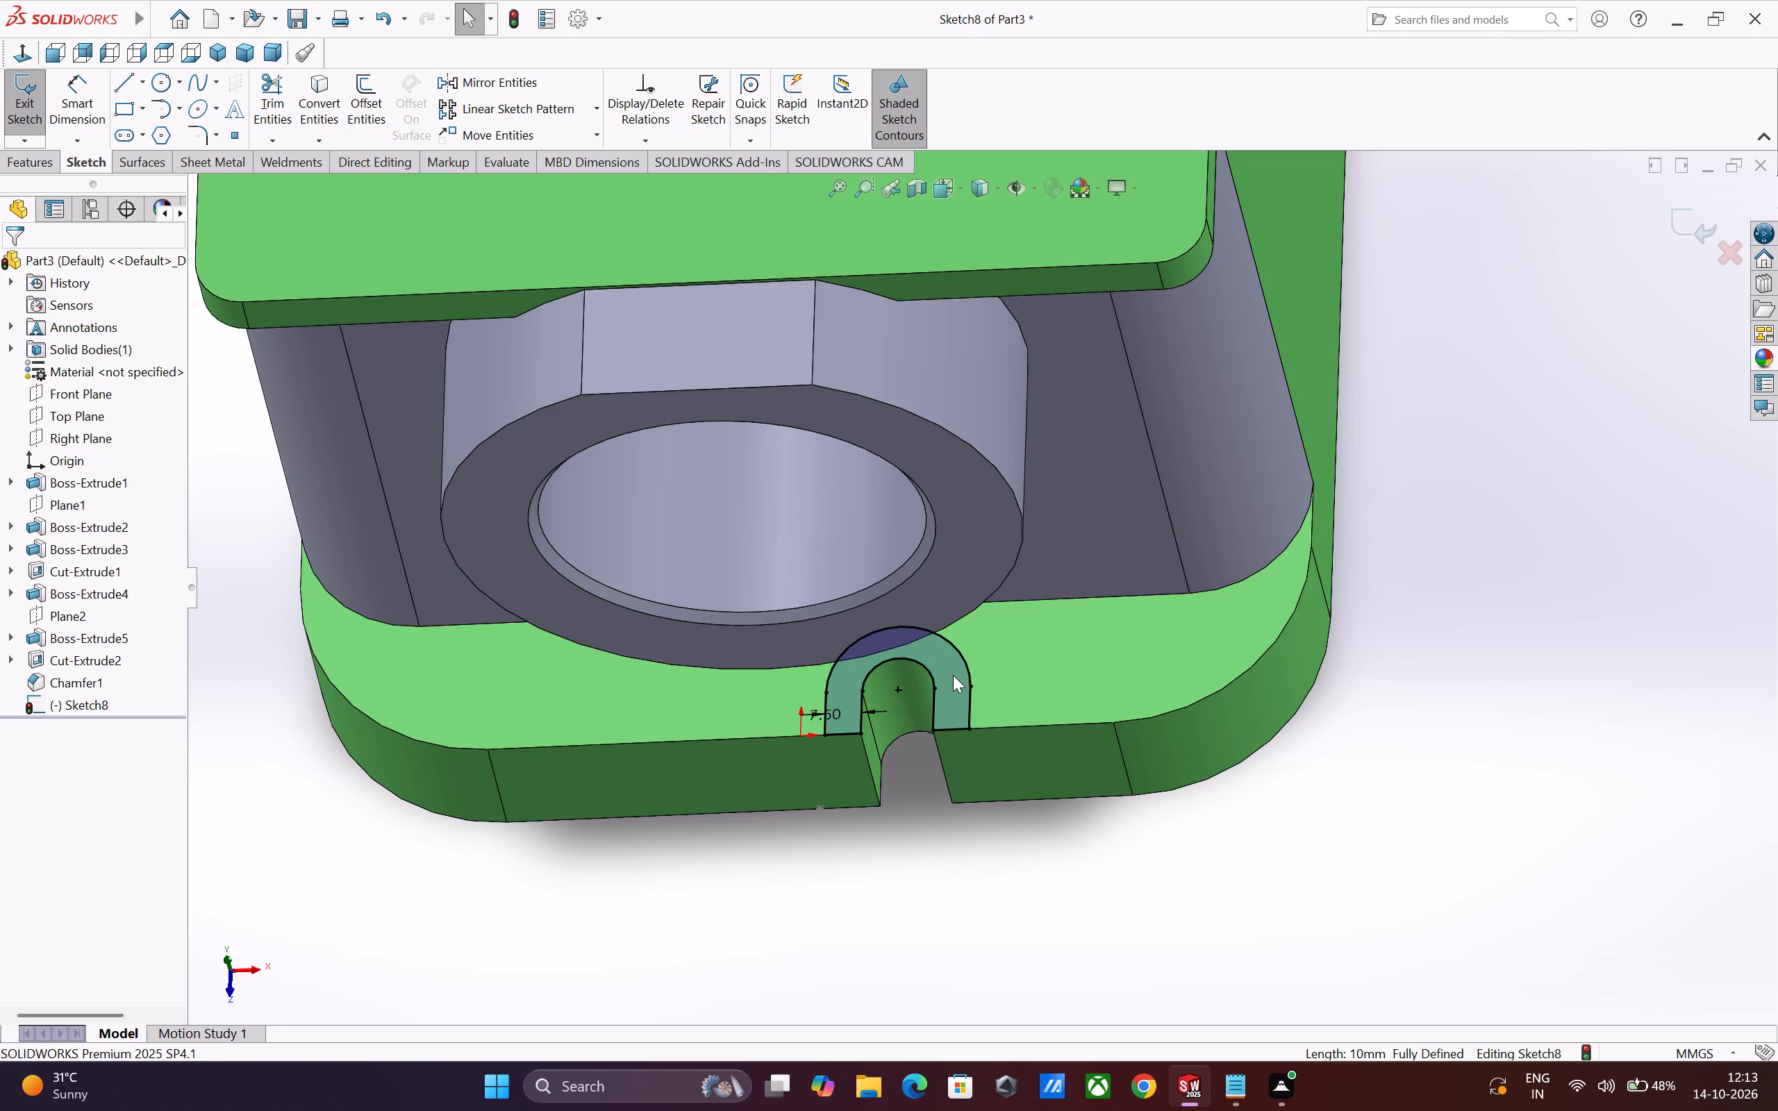
Move the front slot's 7.50 offset dimension clear of its outline.
scroll(1085, 843, "up", 2)
scroll(919, 762, "down", 2)
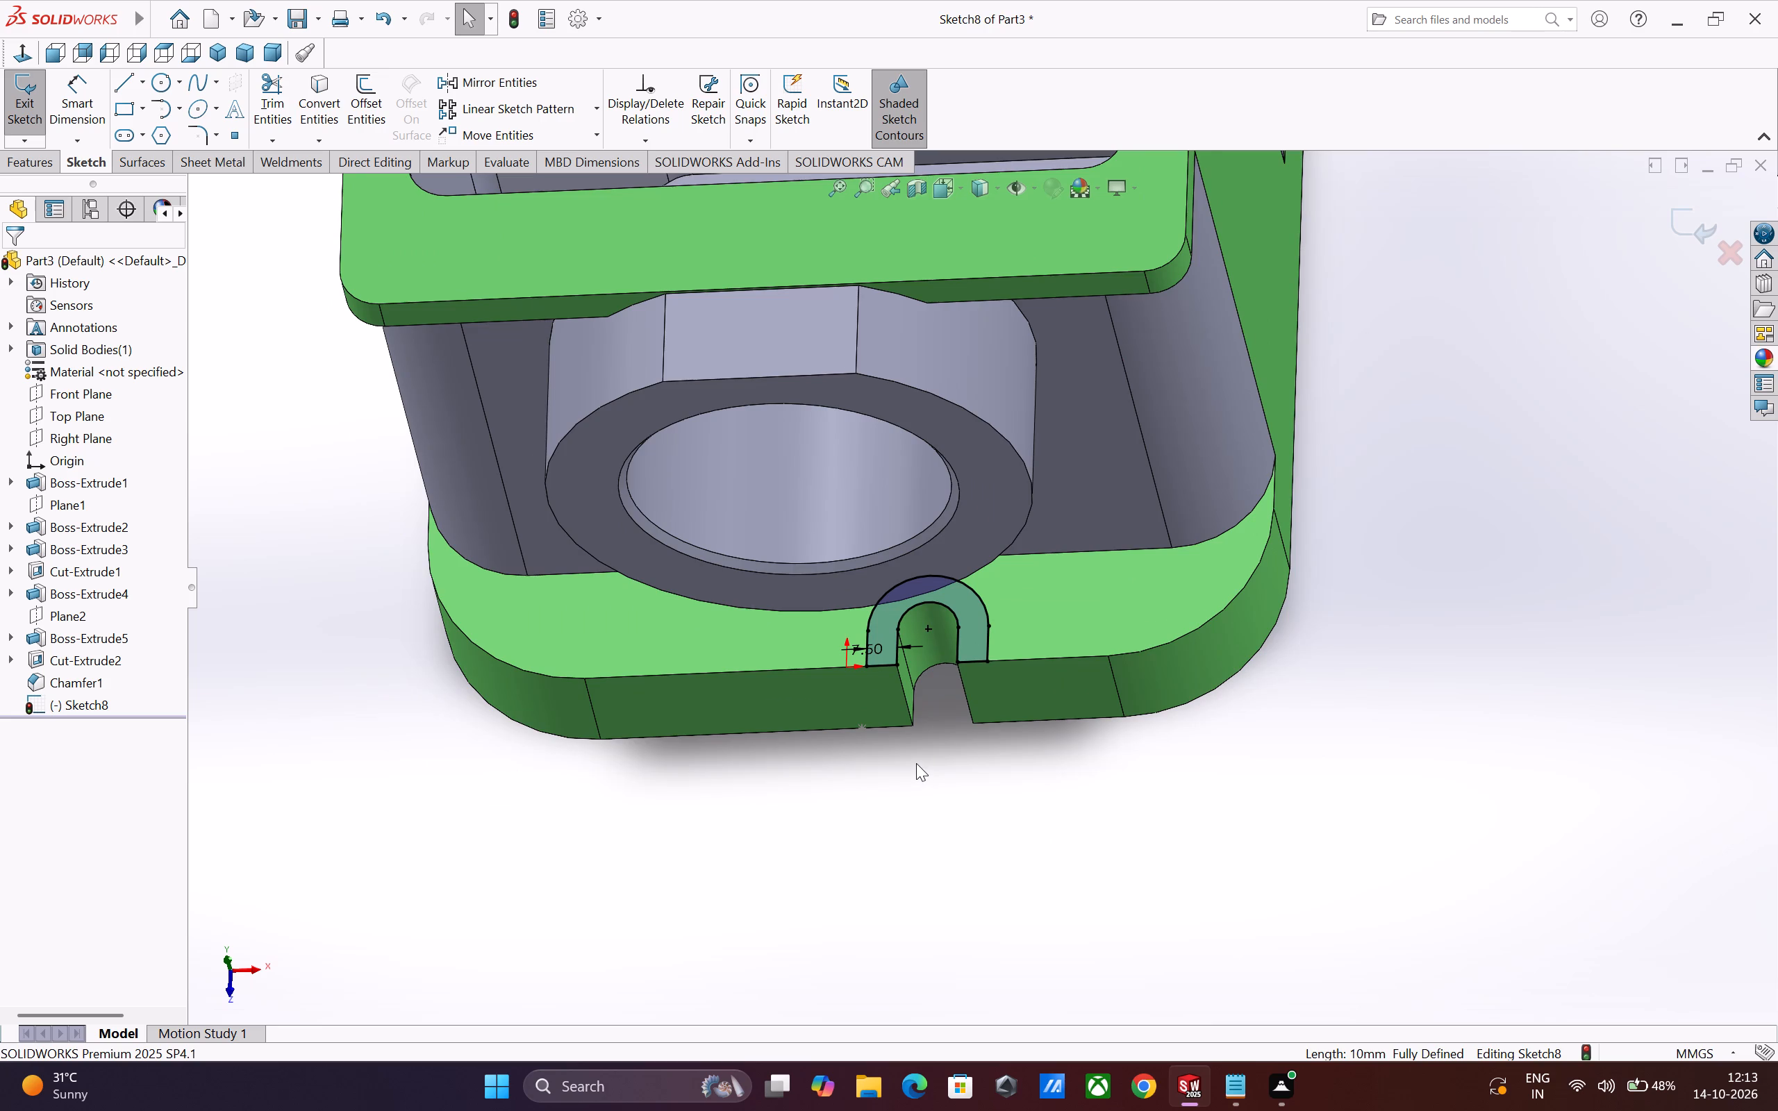
left_click(916, 763)
left_click_drag(864, 612, 801, 613)
left_click(799, 716)
scroll(946, 821, "up", 1)
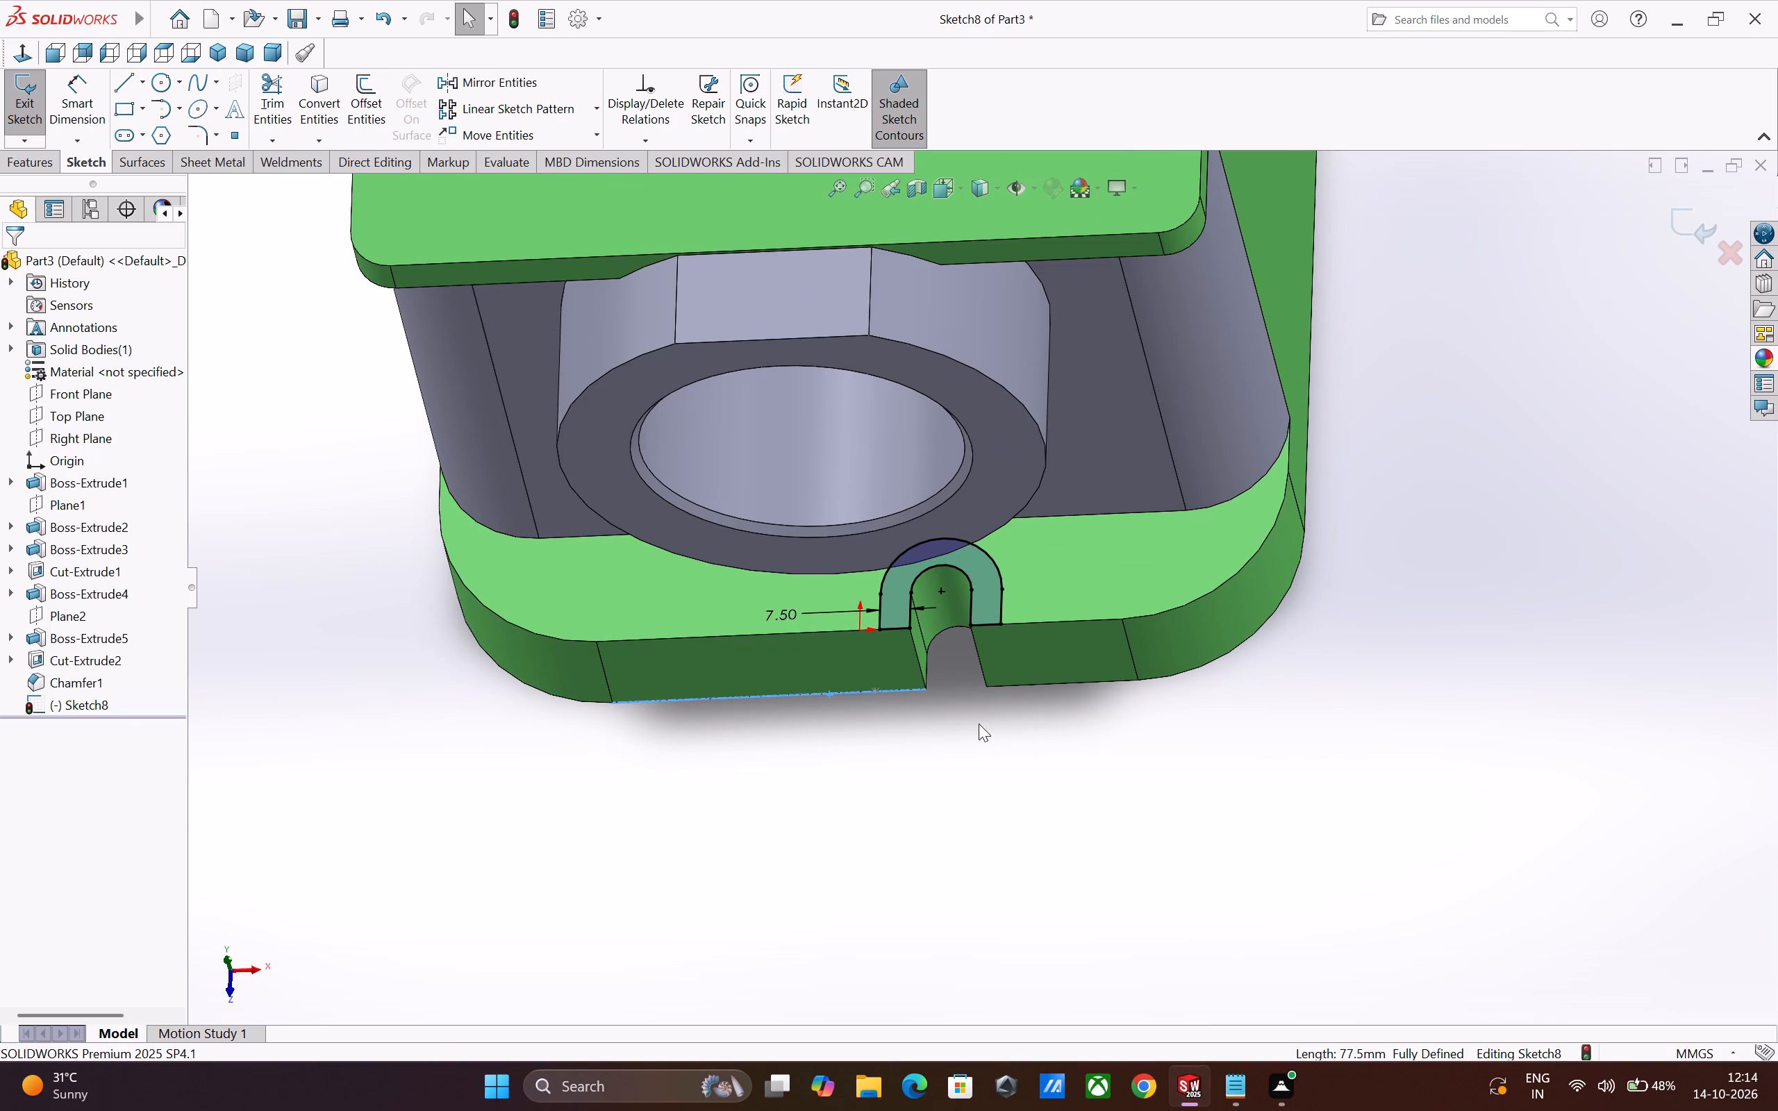
Extrude the U-shaped surround profiles of both slots as a 2 mm blind boss, merged with the plate.
scroll(973, 715, "down", 2)
middle_click_drag(960, 713, 916, 713)
scroll(900, 634, "down", 1)
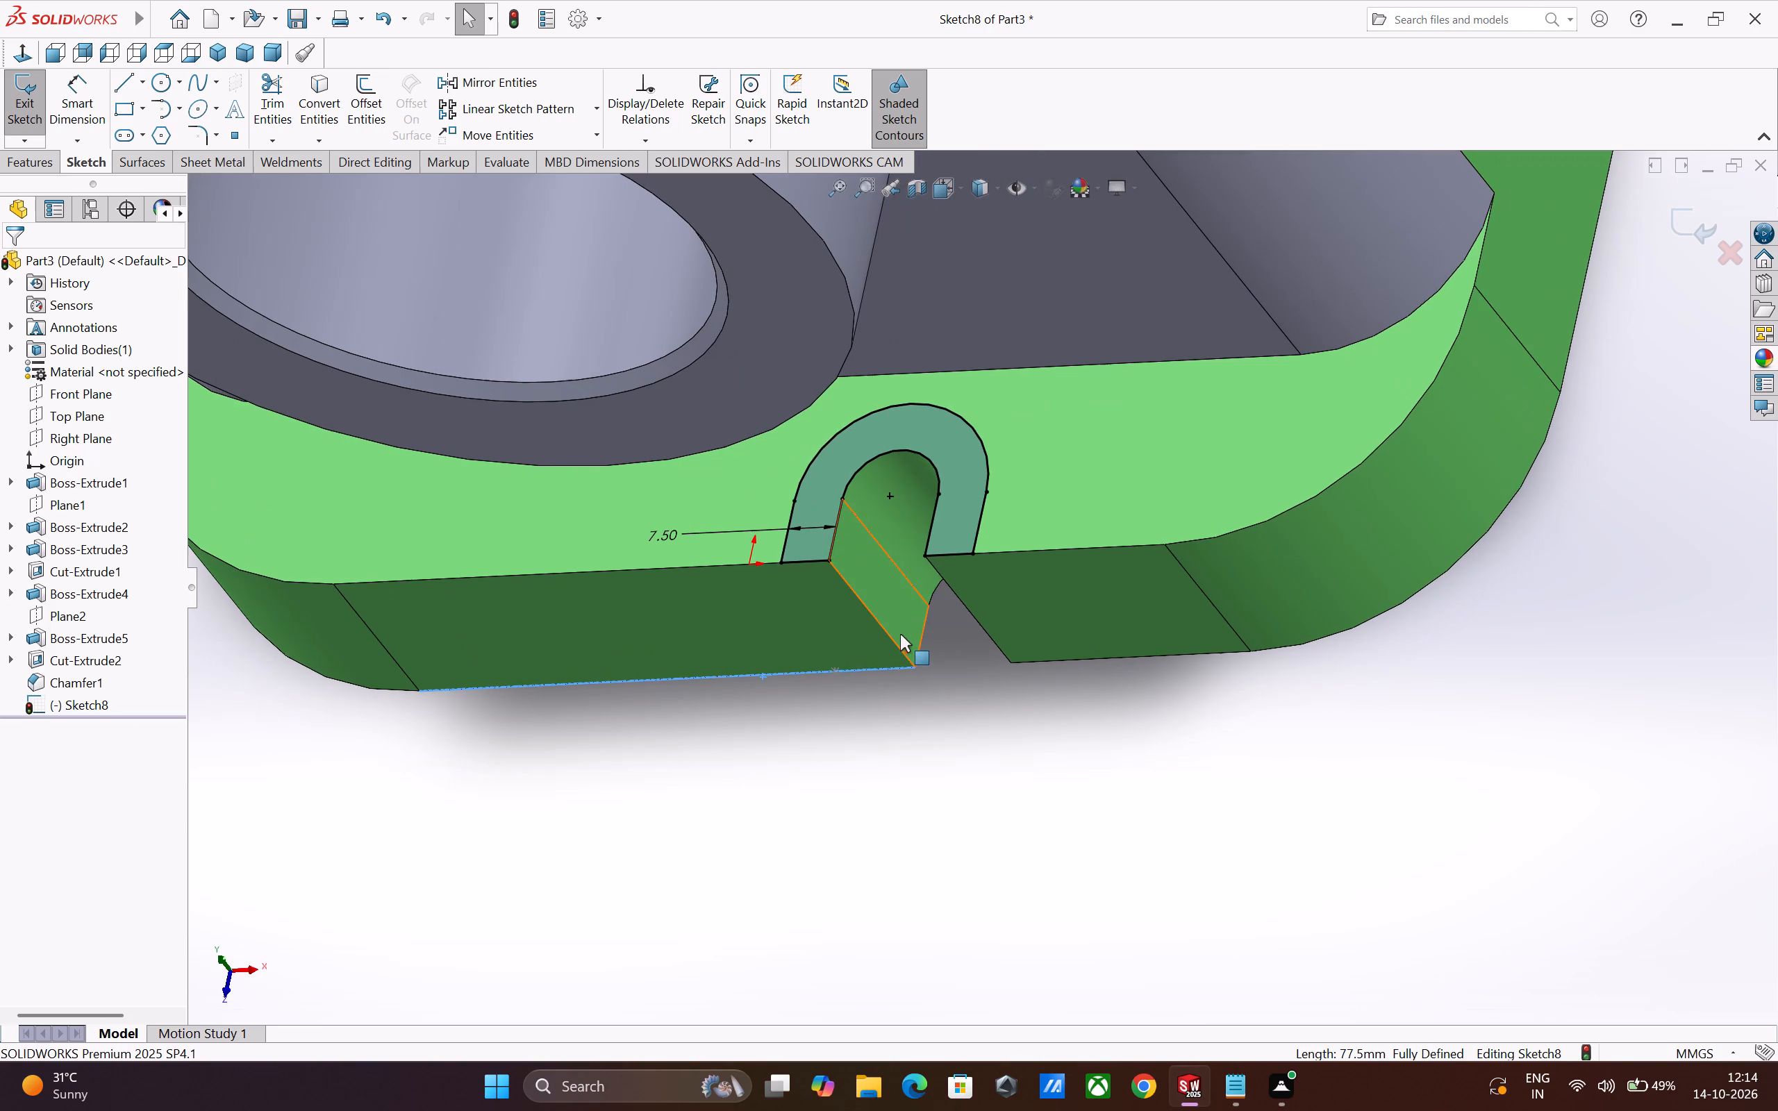
middle_click_drag(938, 688, 967, 683)
scroll(967, 683, "up", 2)
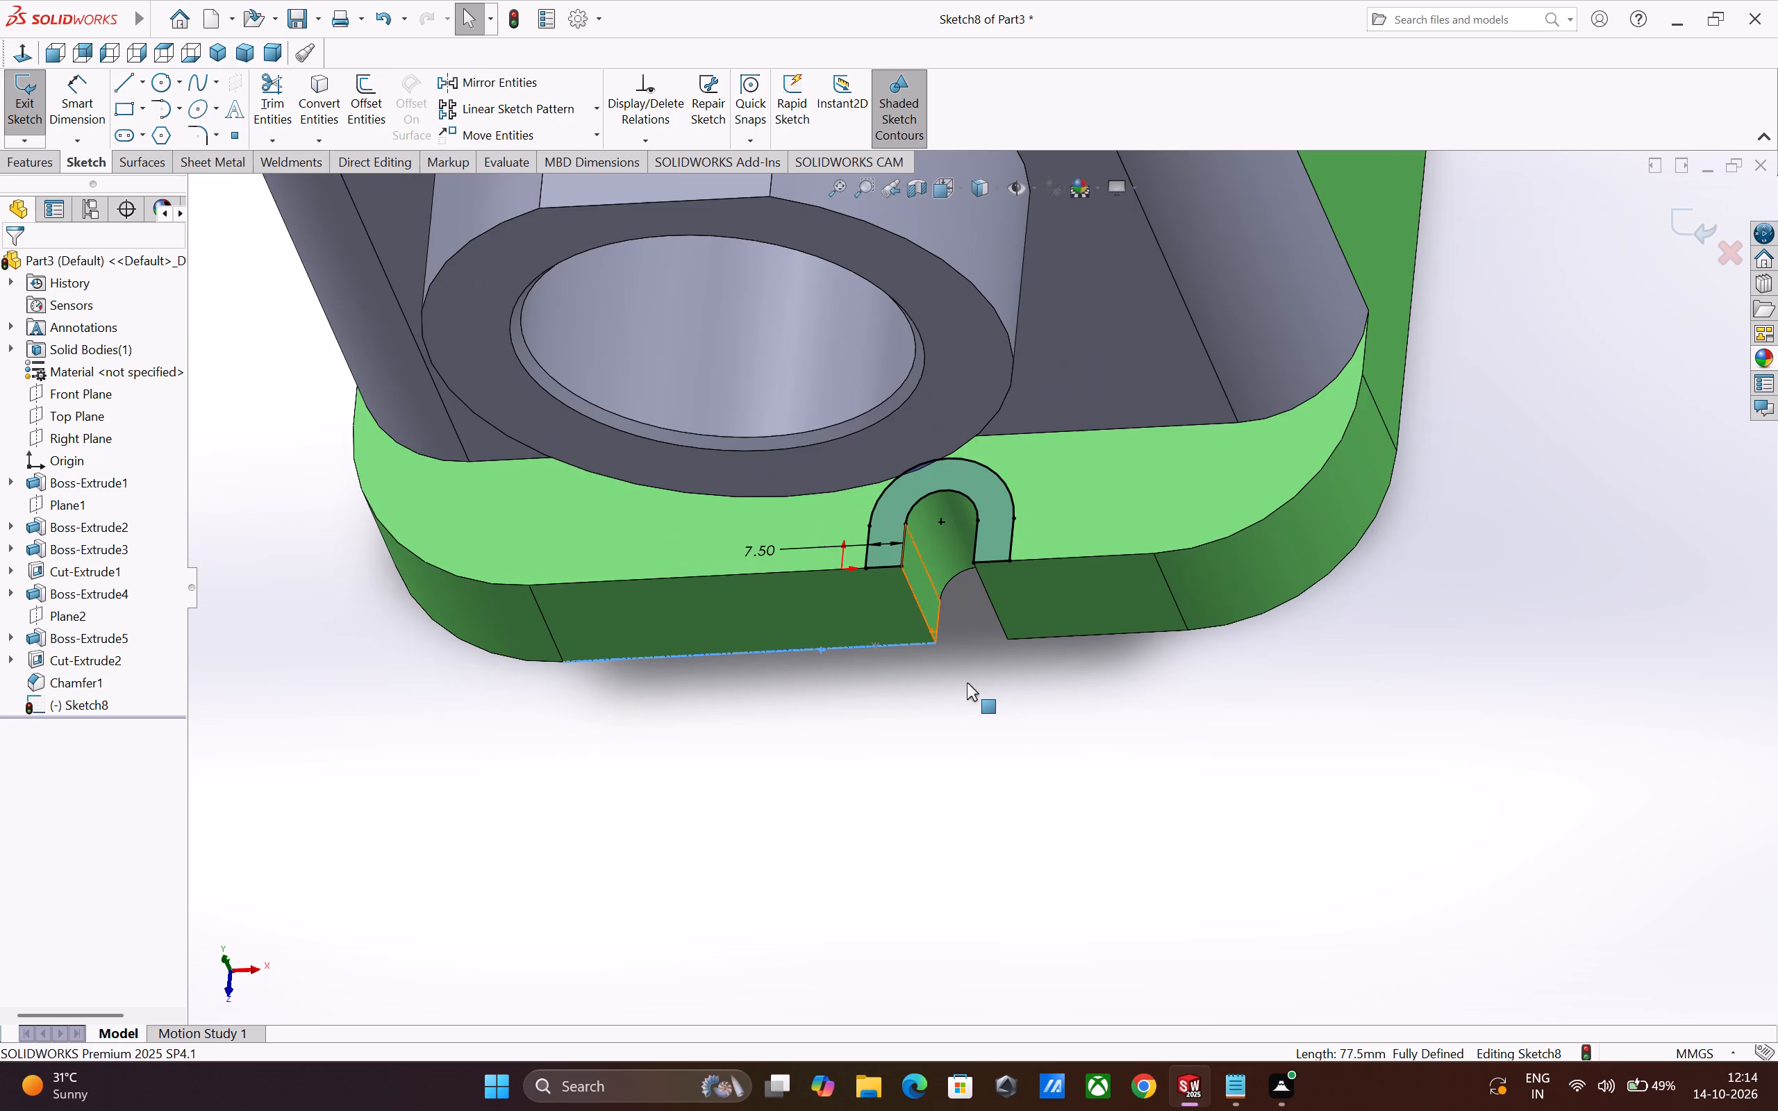
scroll(967, 683, "up", 6)
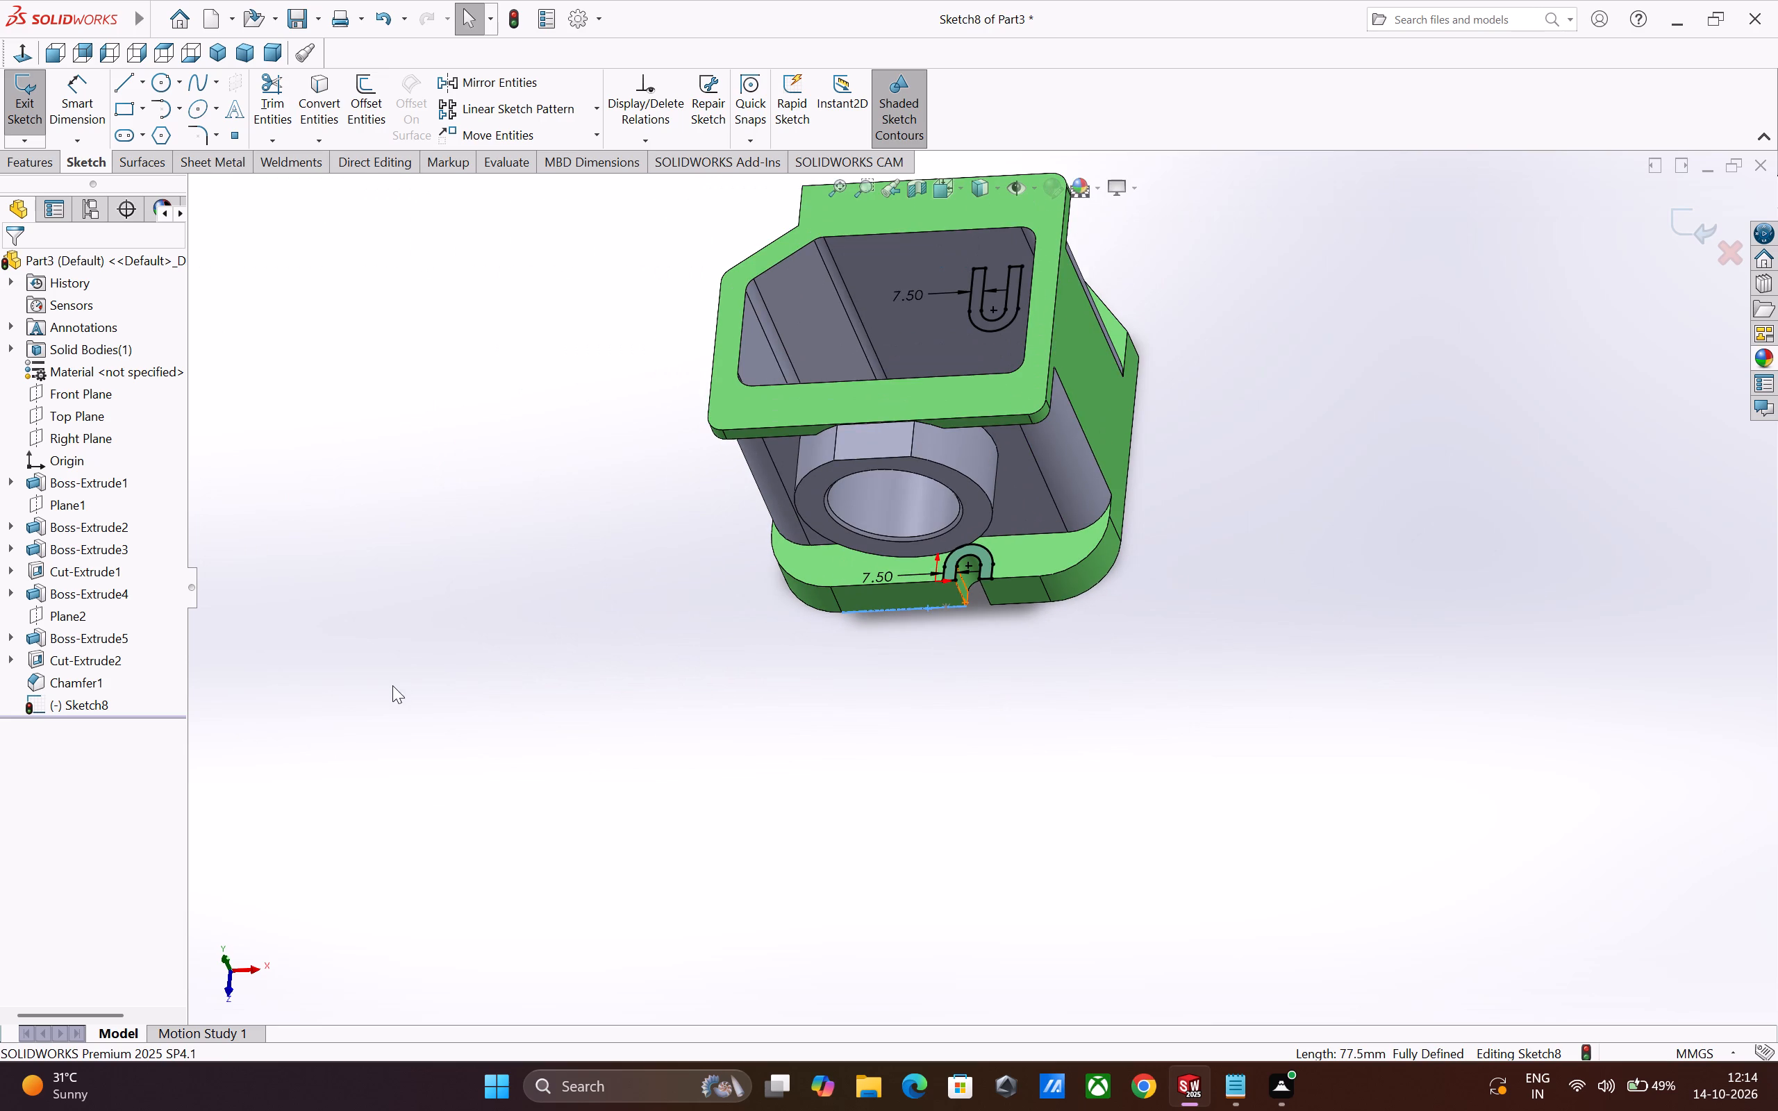
left_click(19, 162)
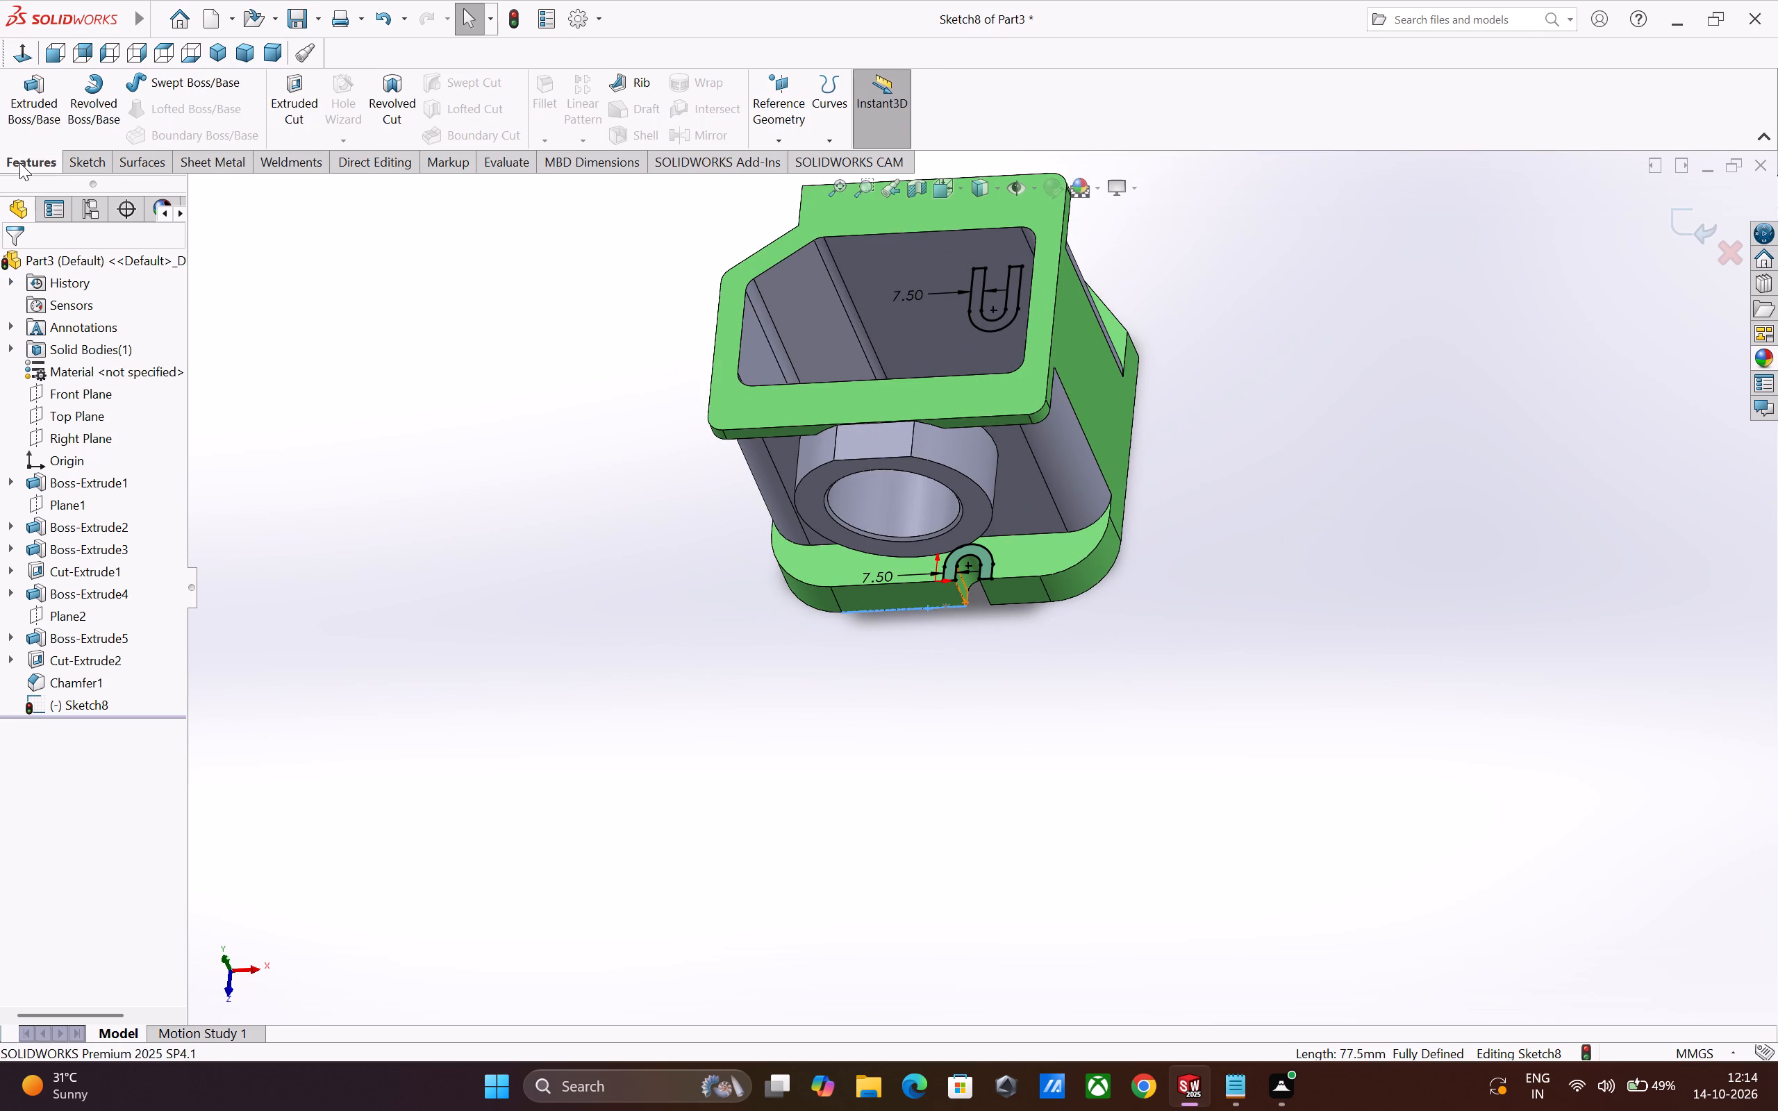
left_click(22, 95)
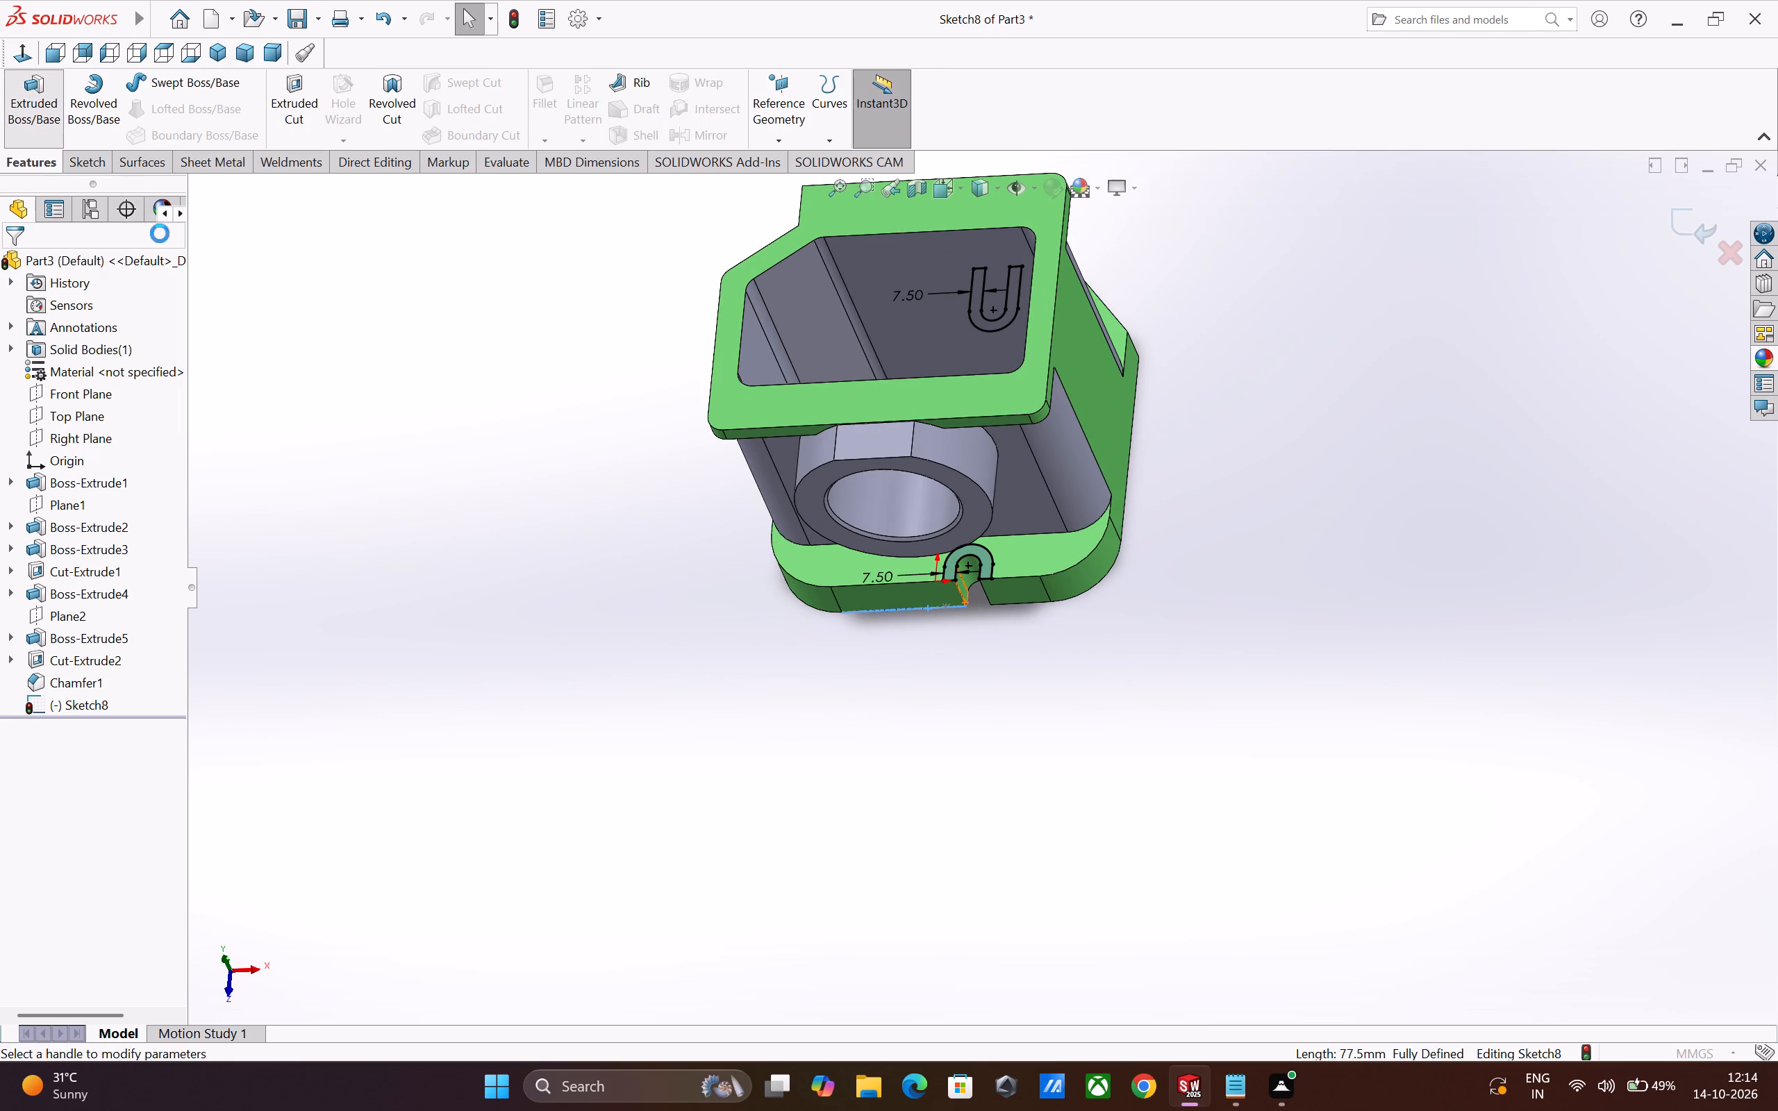
left_click(112, 370)
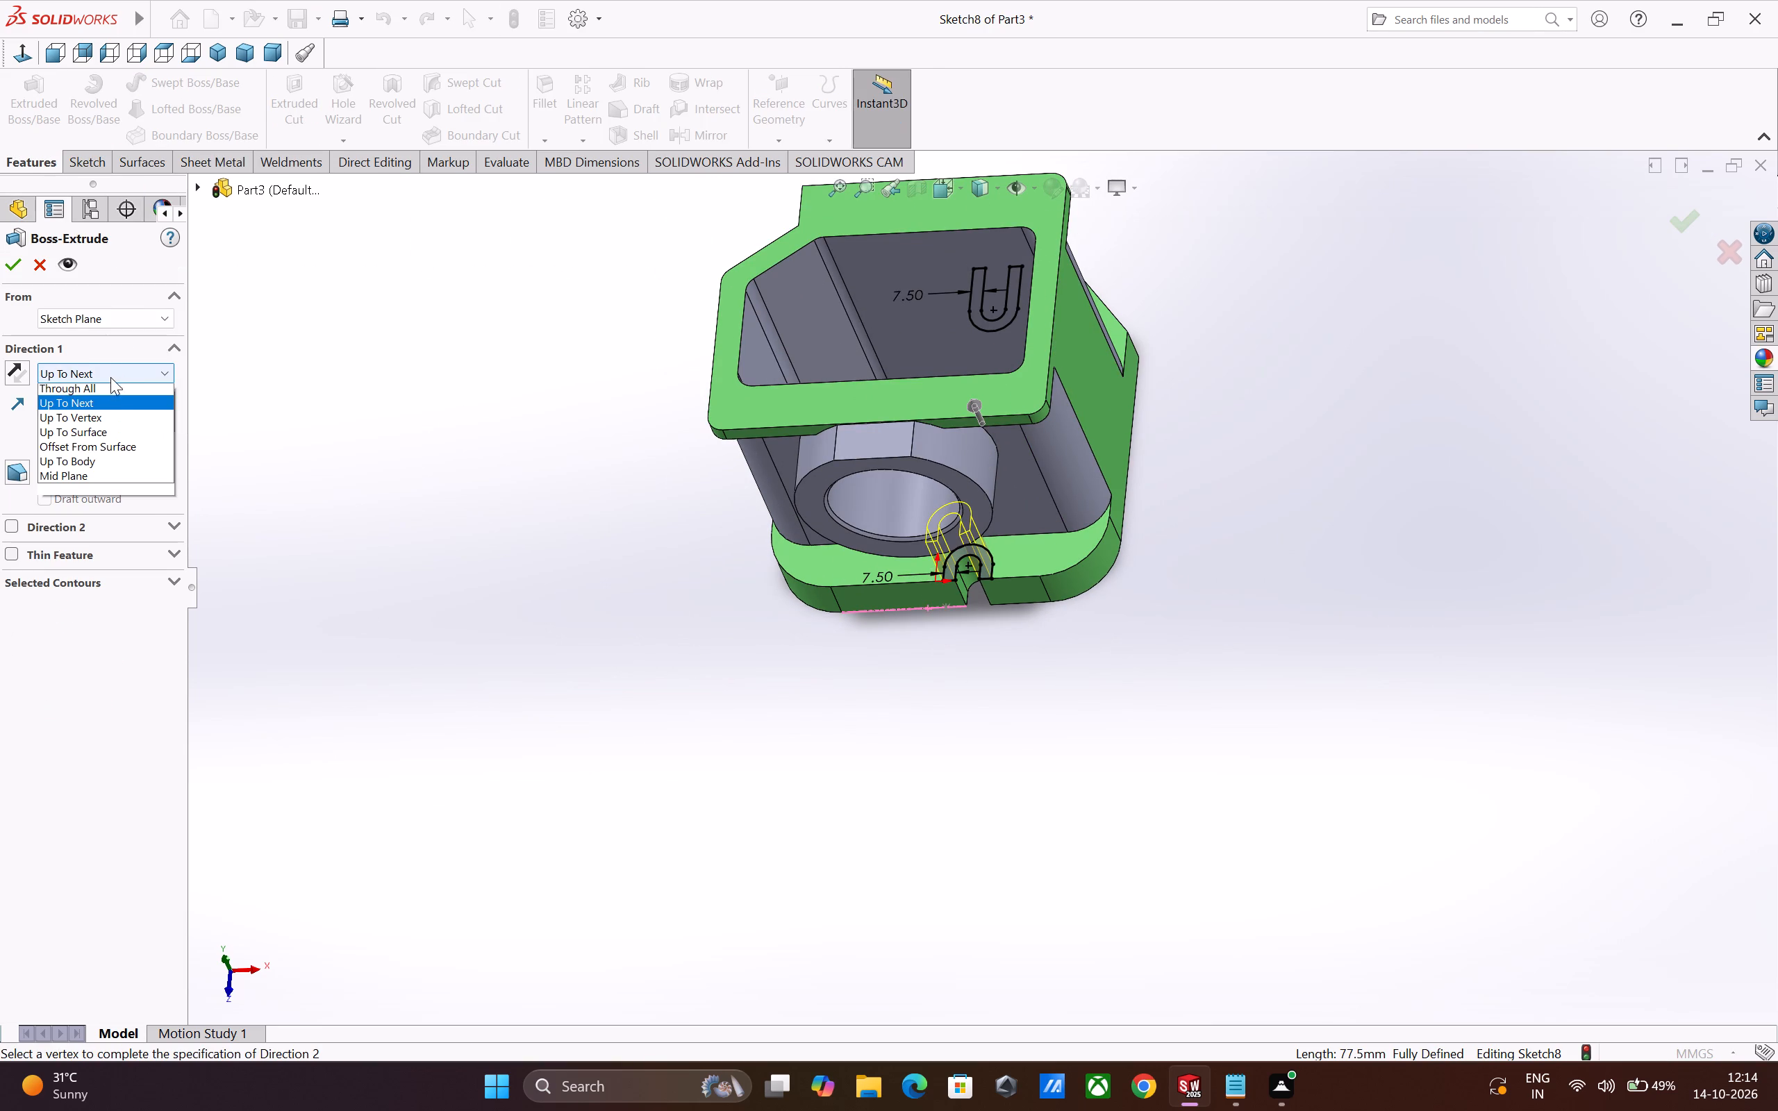
left_click(110, 386)
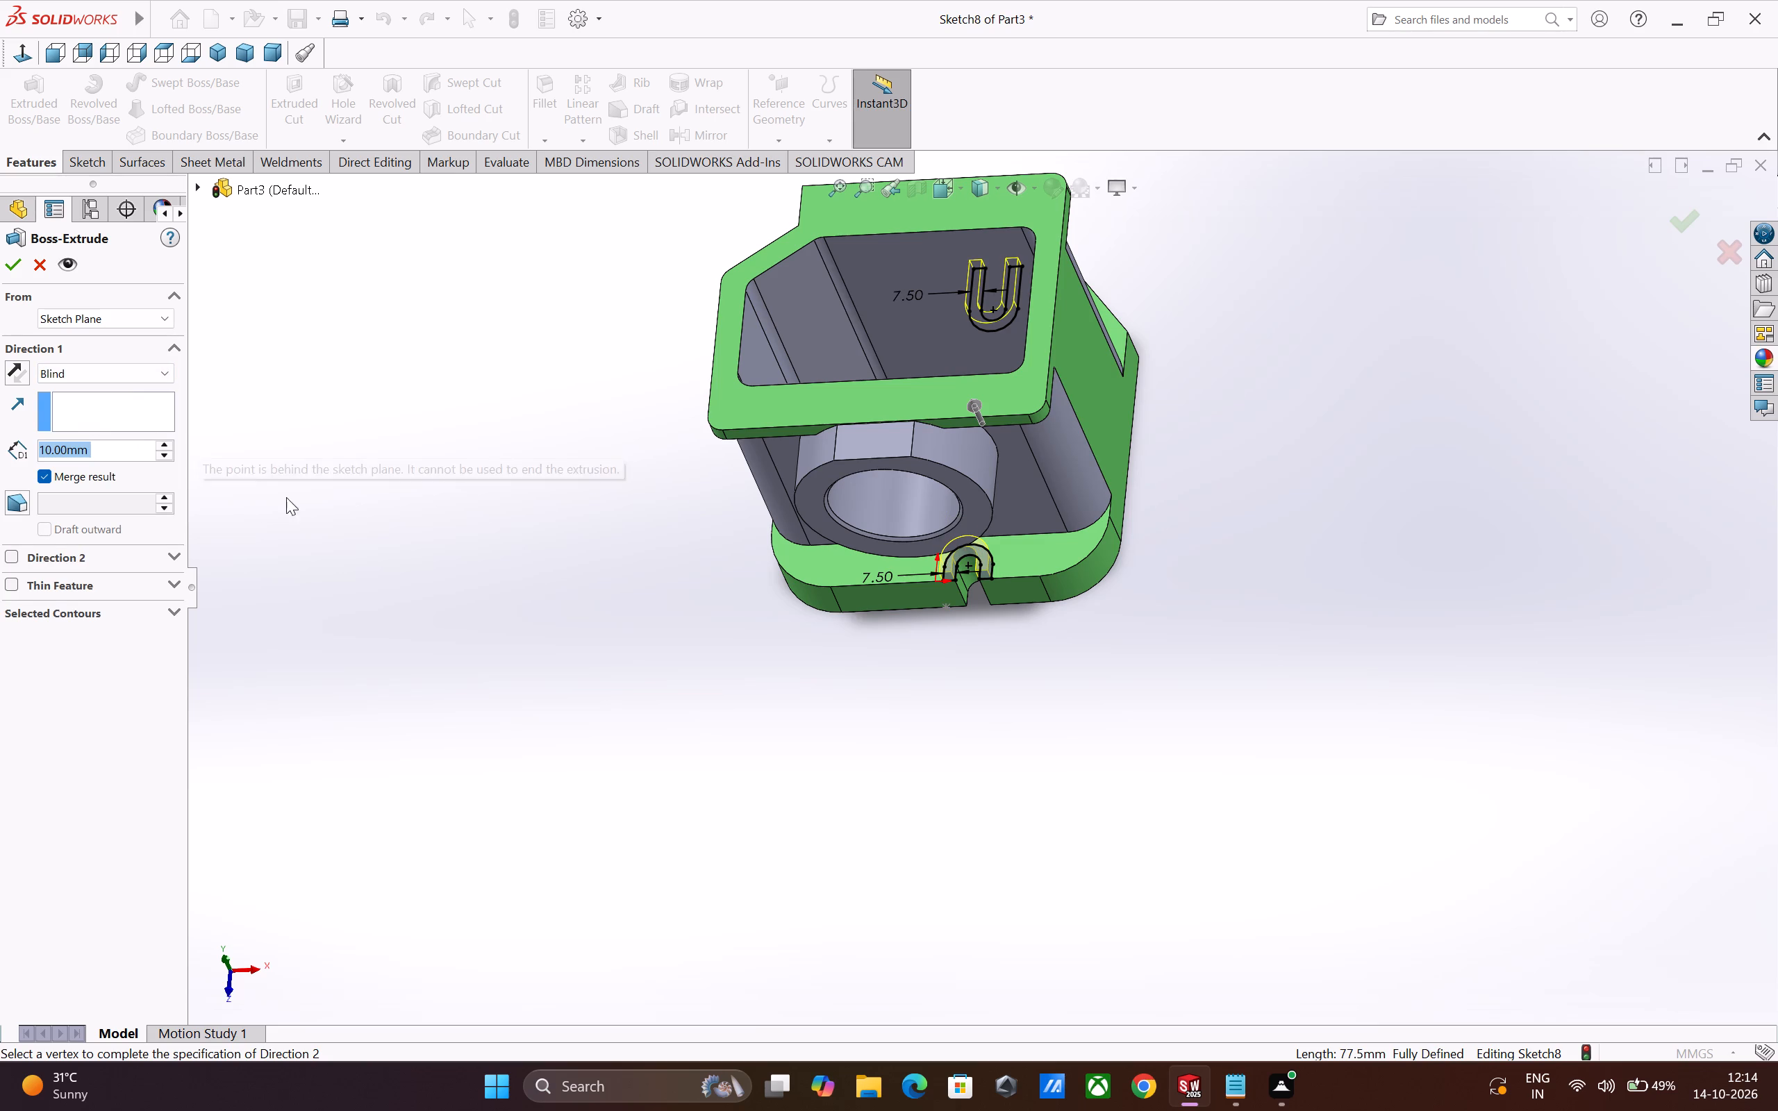
key("2")
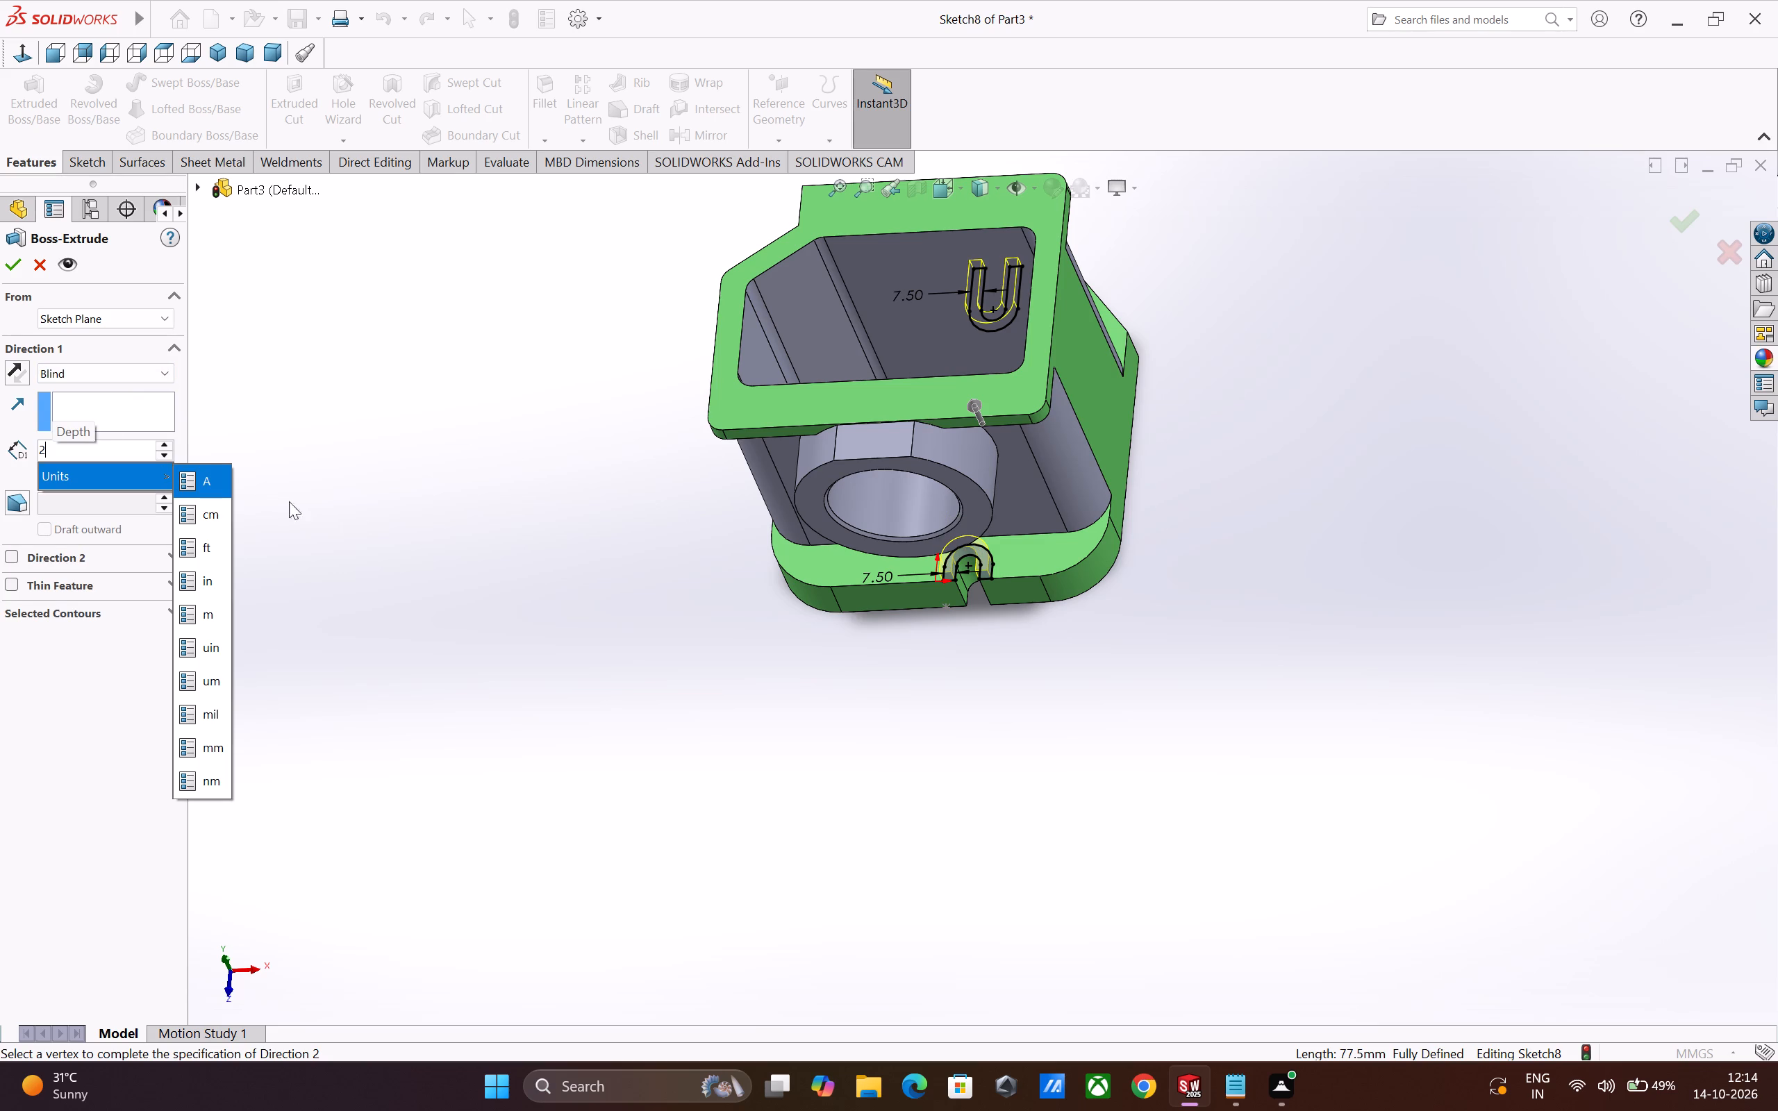
key("Return")
scroll(1041, 569, "down", 4)
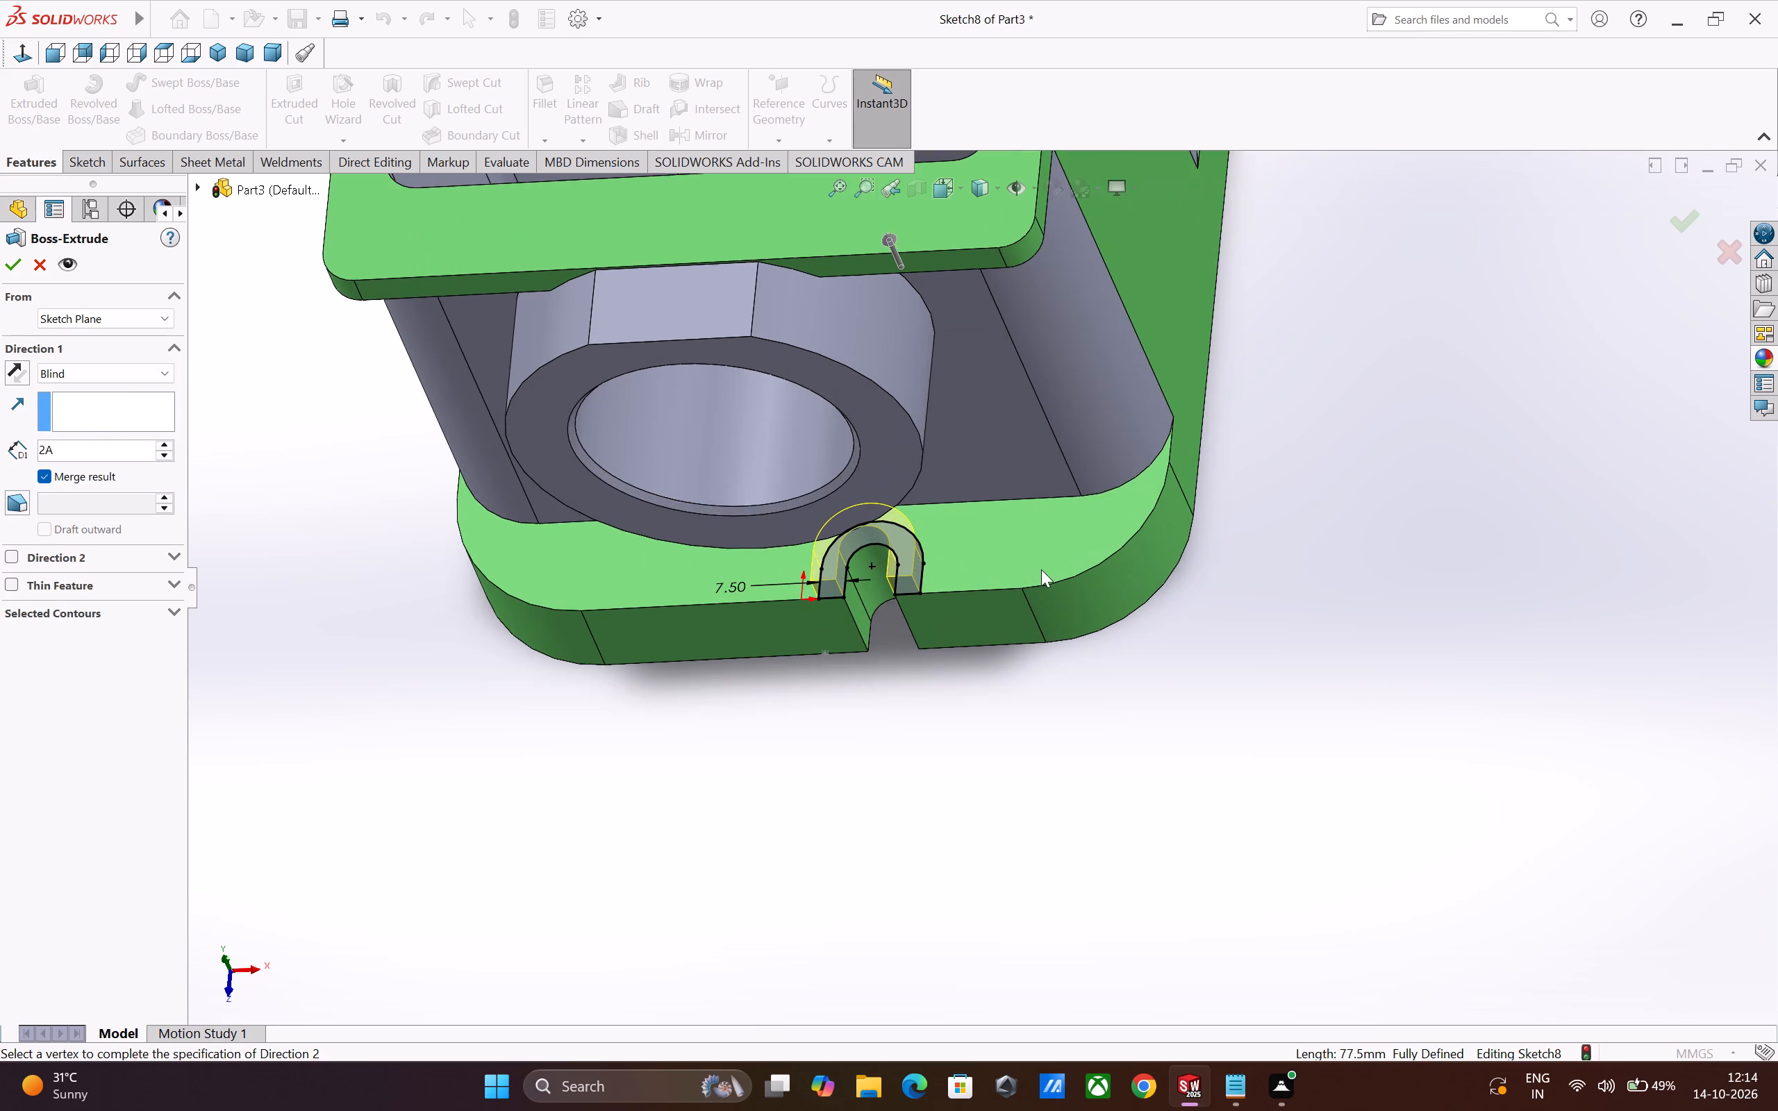
scroll(1041, 569, "down", 1)
key("BackSpace")
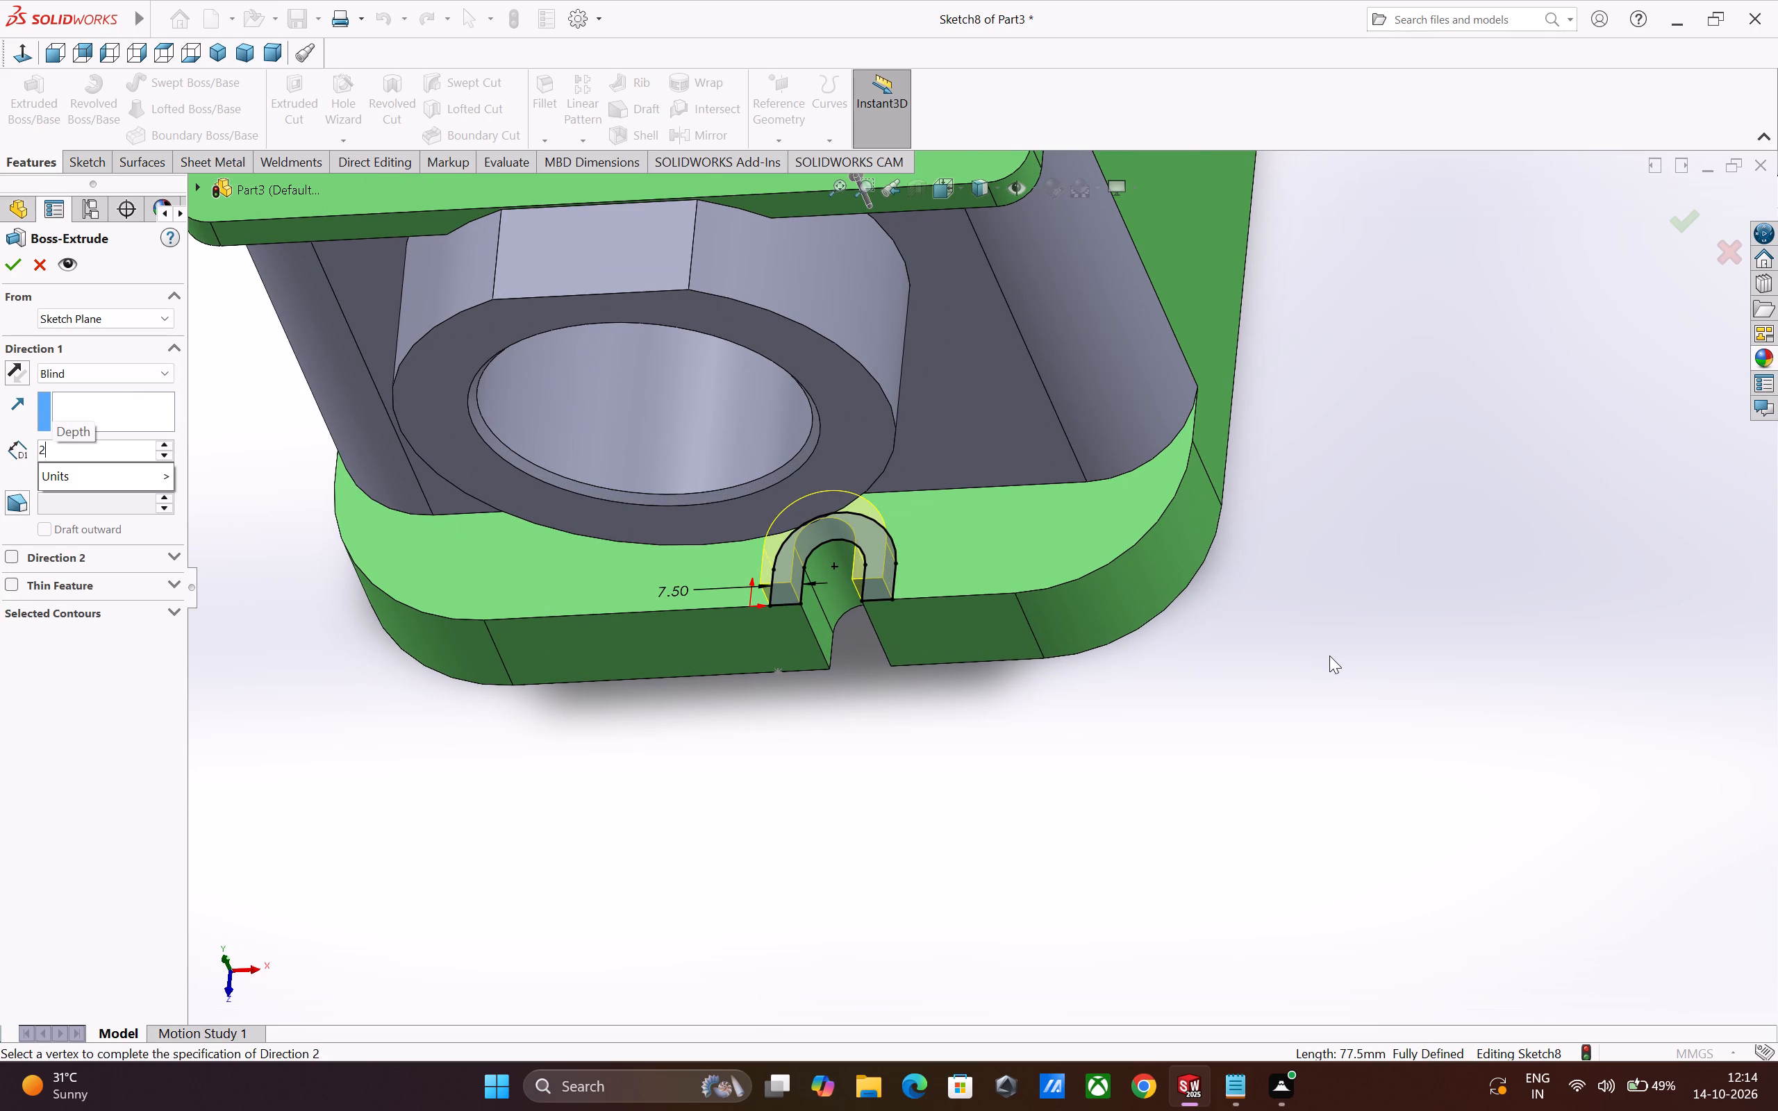
key("Return")
scroll(1136, 662, "down", 1)
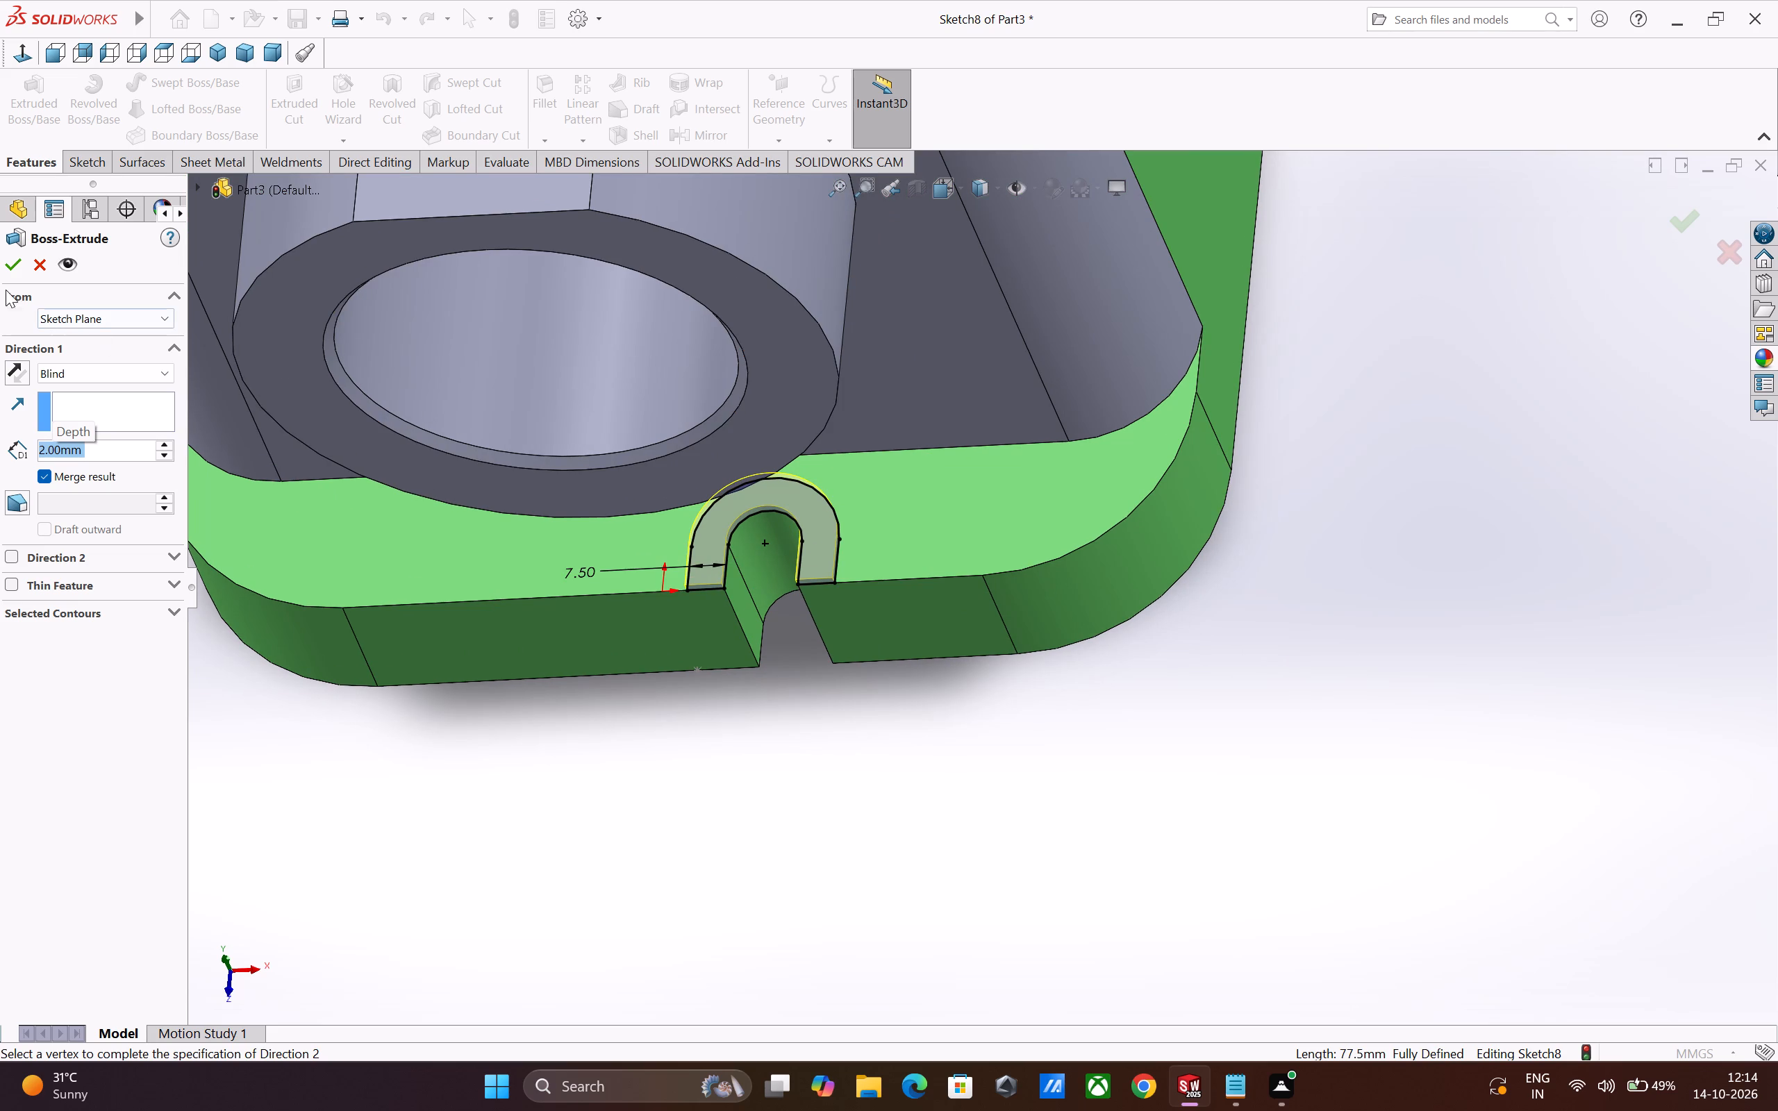
left_click(8, 267)
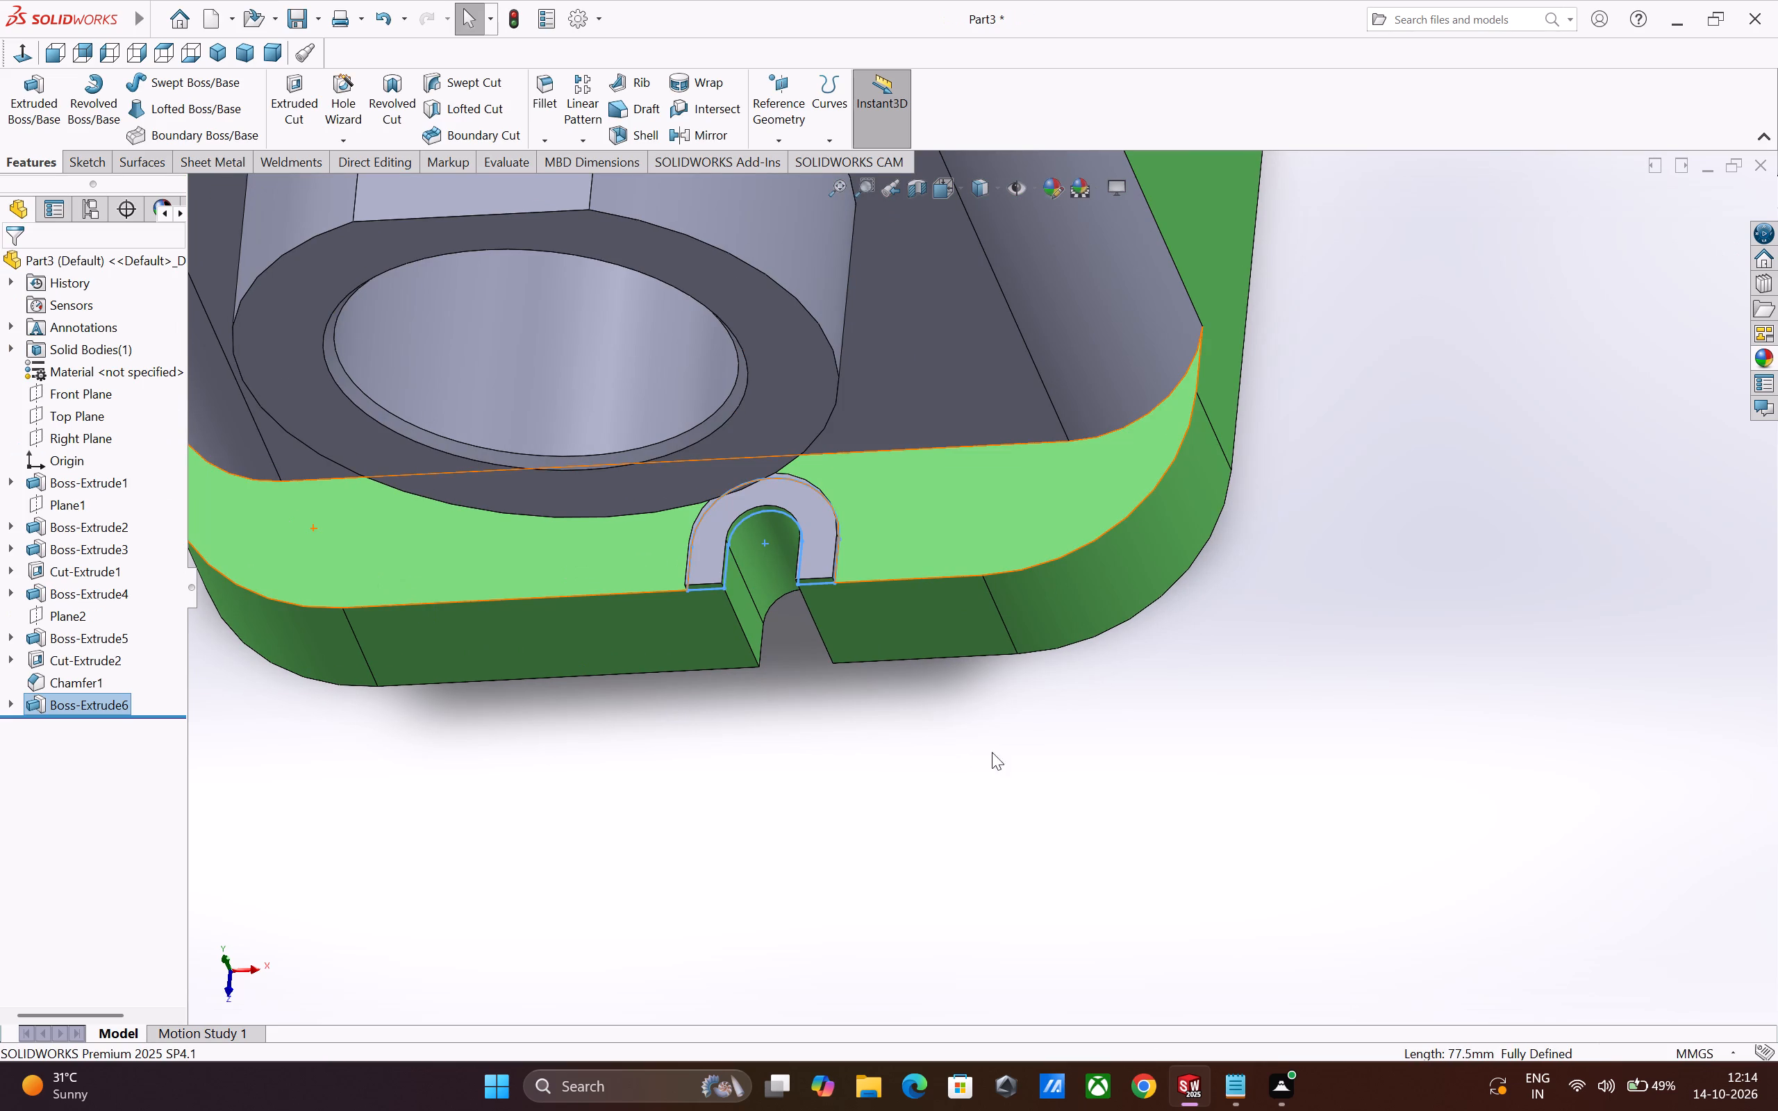
Set up a 3 mm constant-size symmetric fillet on the two short outer corner edges at the front slot surround's open end.
middle_click_drag(1020, 756, 1029, 576)
left_click(1144, 703)
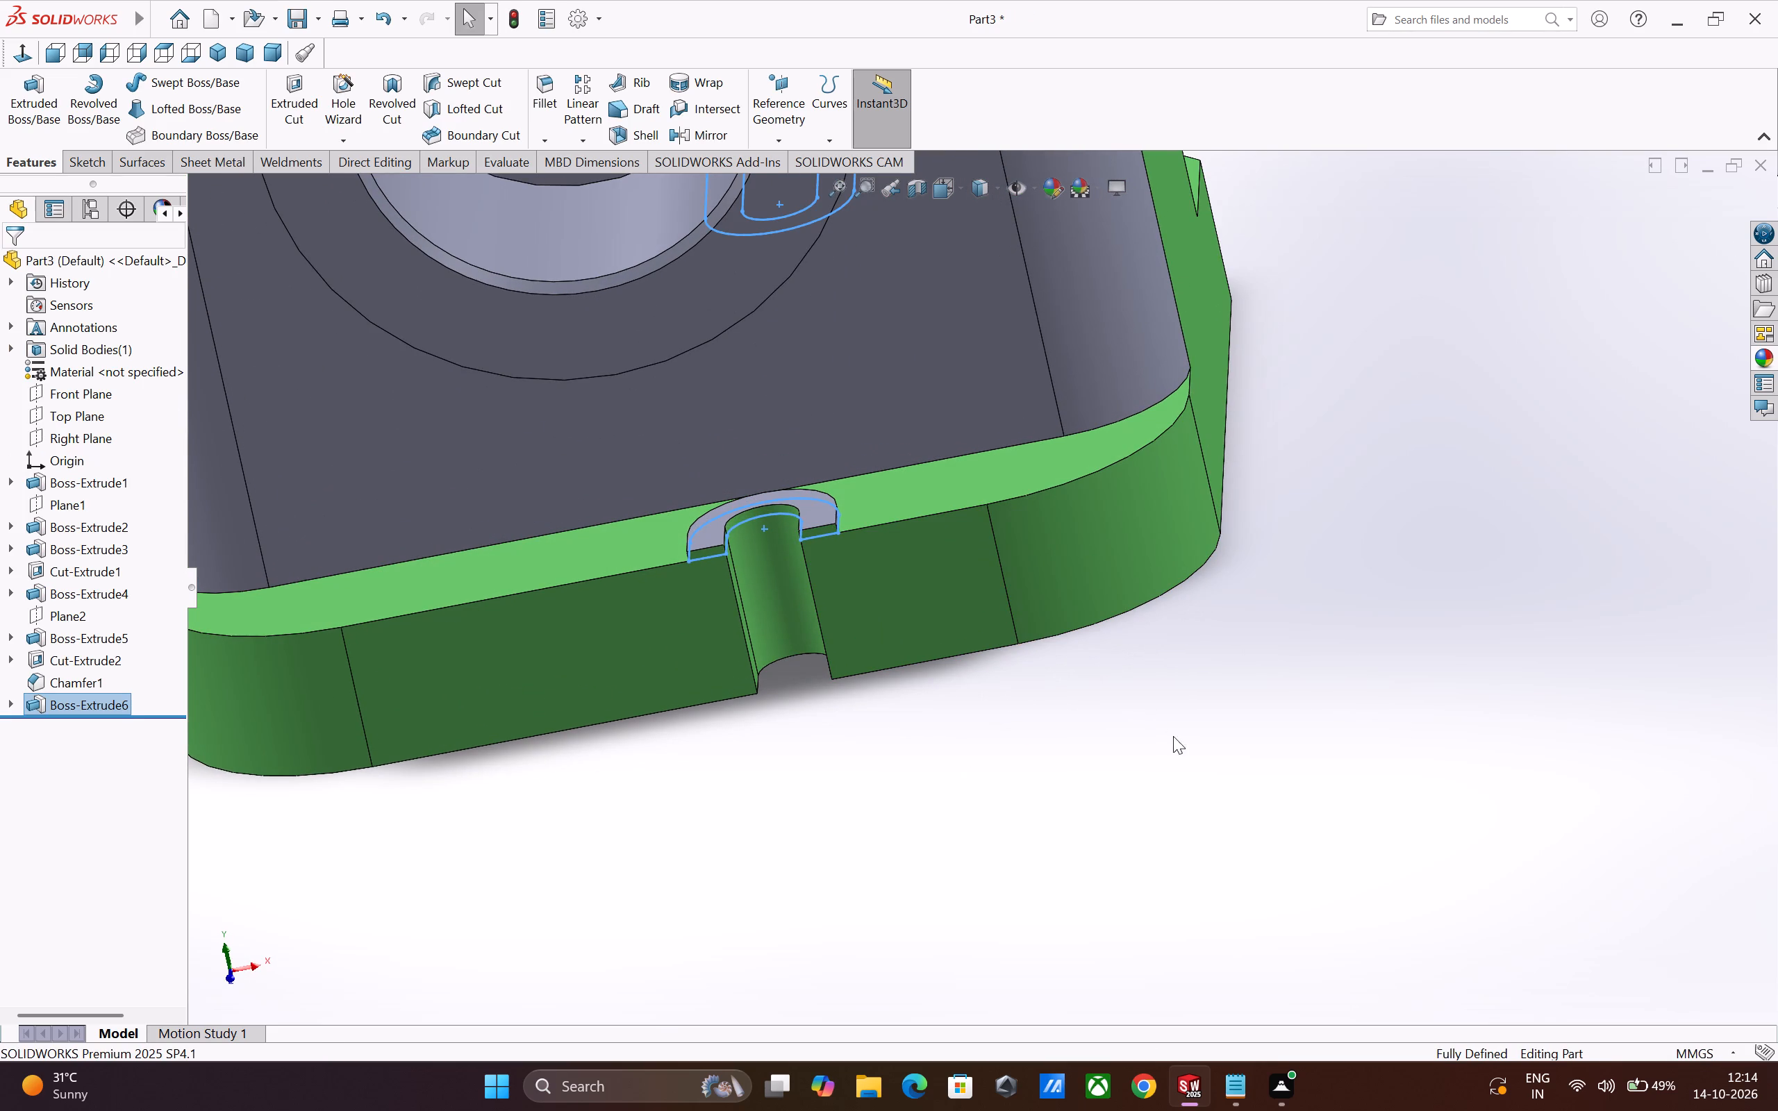
middle_click_drag(1208, 755, 1180, 766)
middle_click(1180, 766)
middle_click_drag(1191, 763, 1166, 779)
scroll(1170, 774, "up", 2)
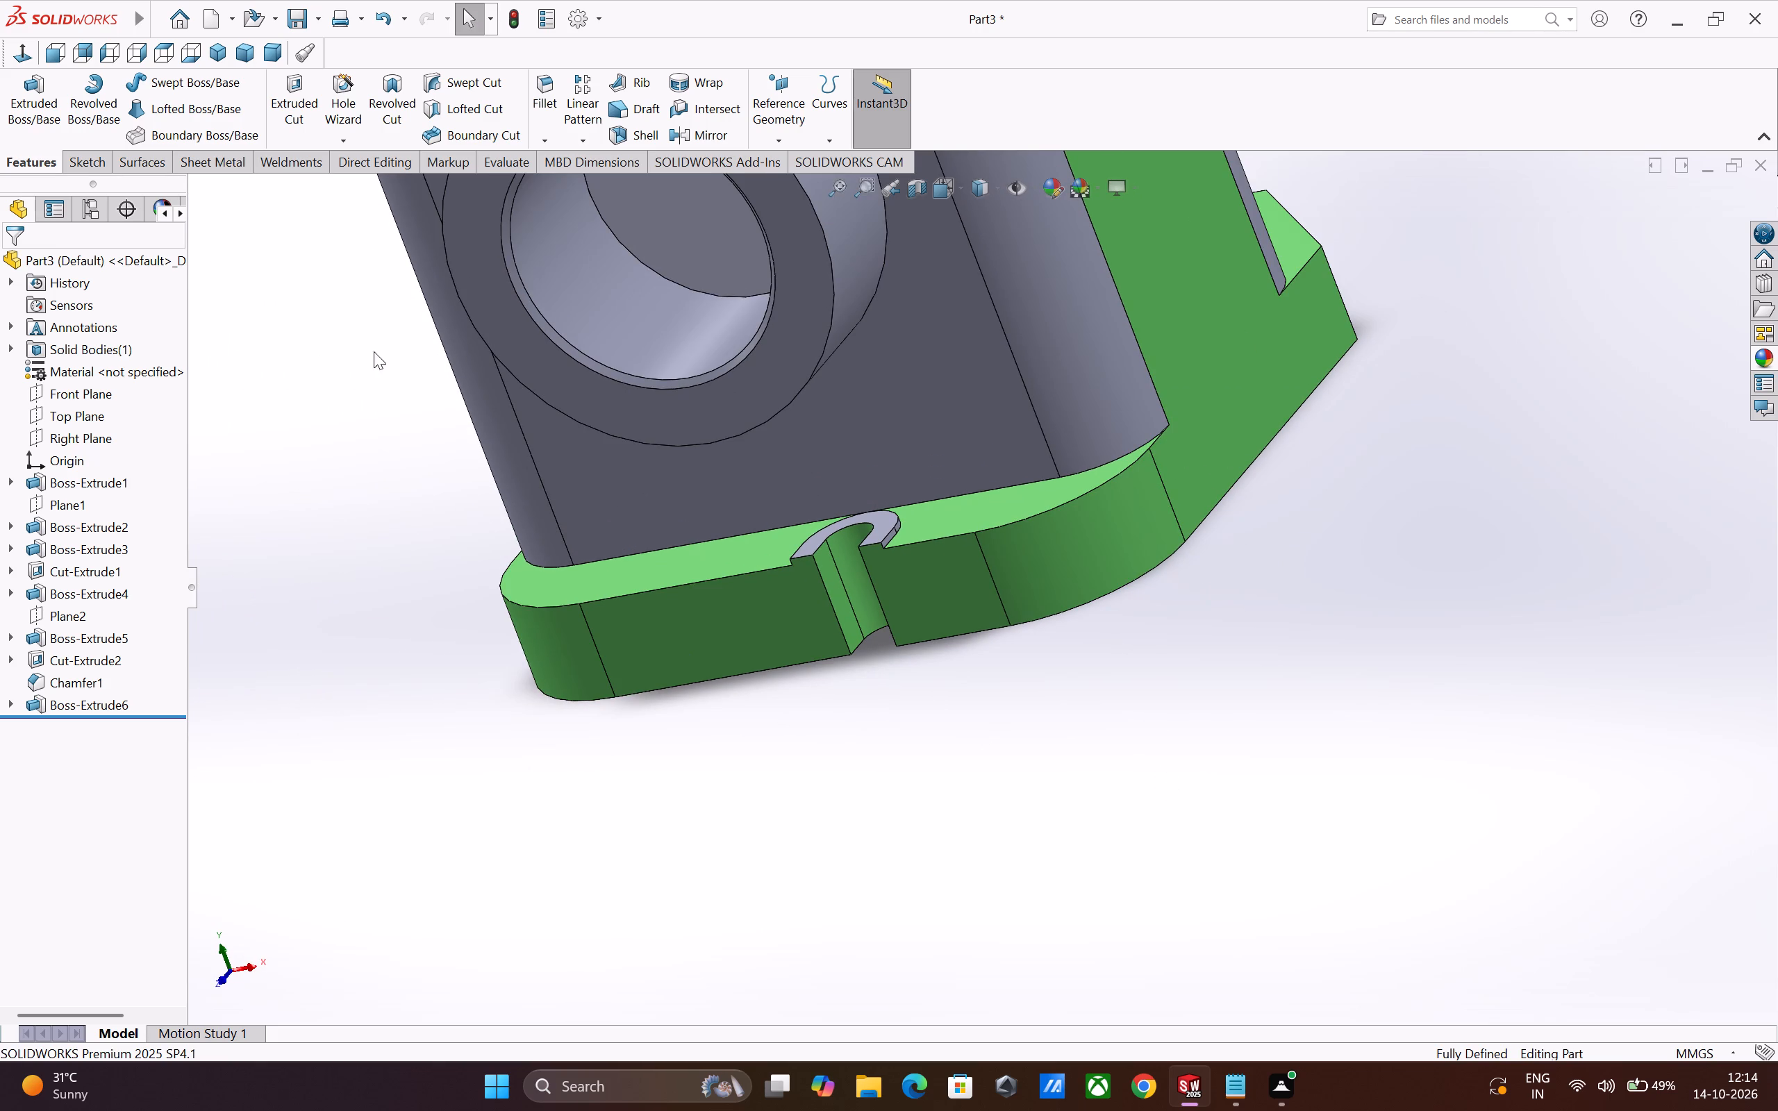
left_click(542, 98)
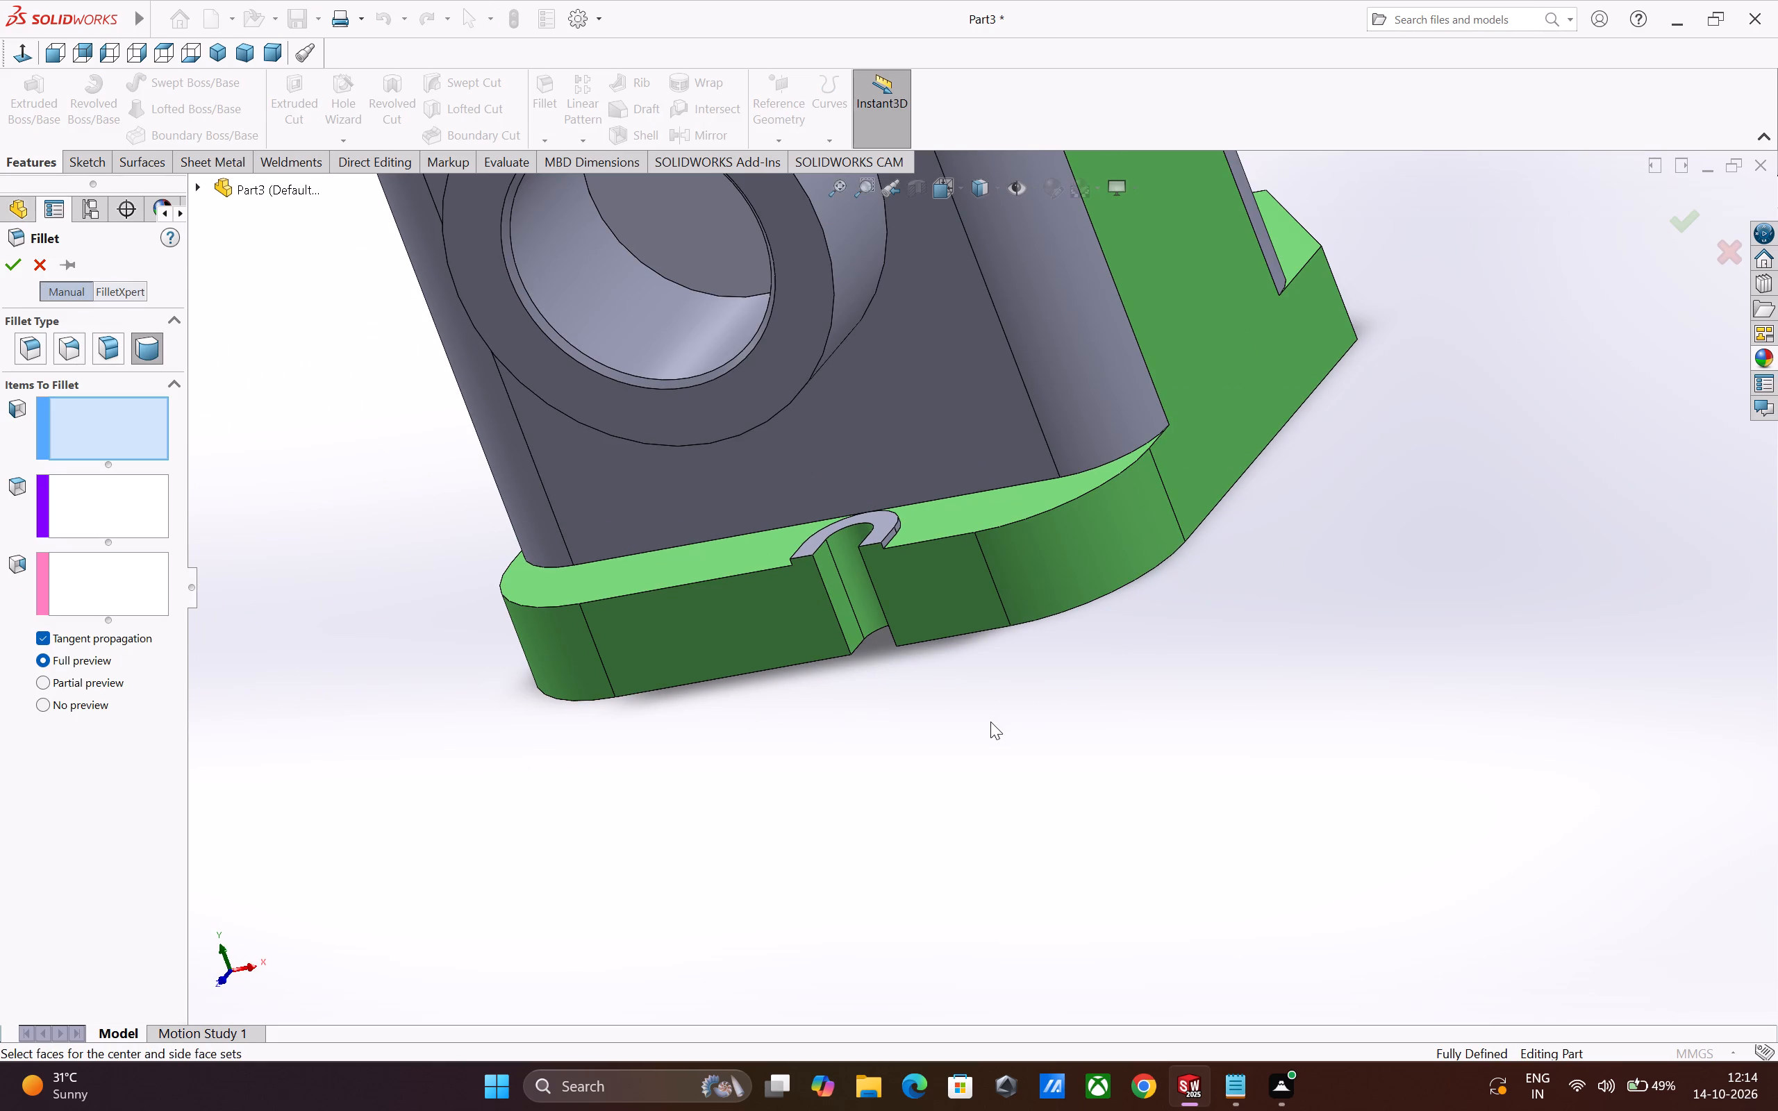
left_click(28, 348)
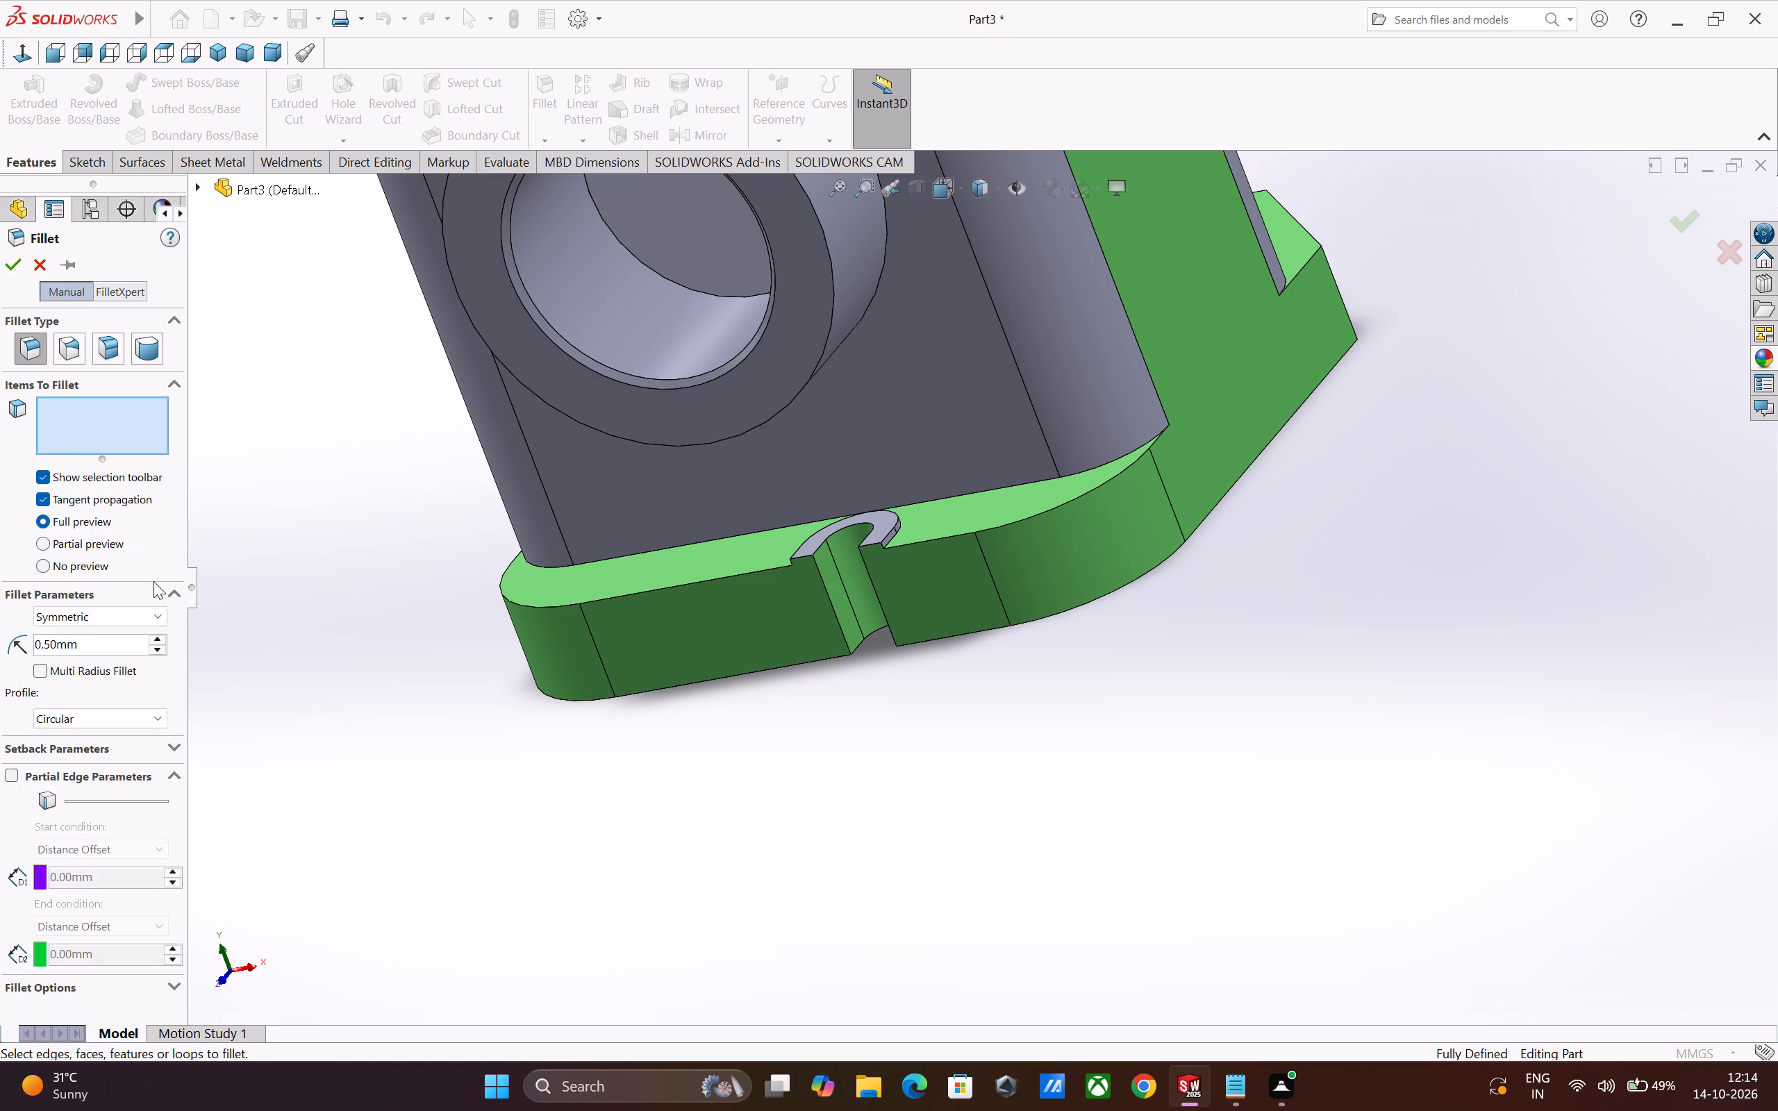
double_click(137, 644)
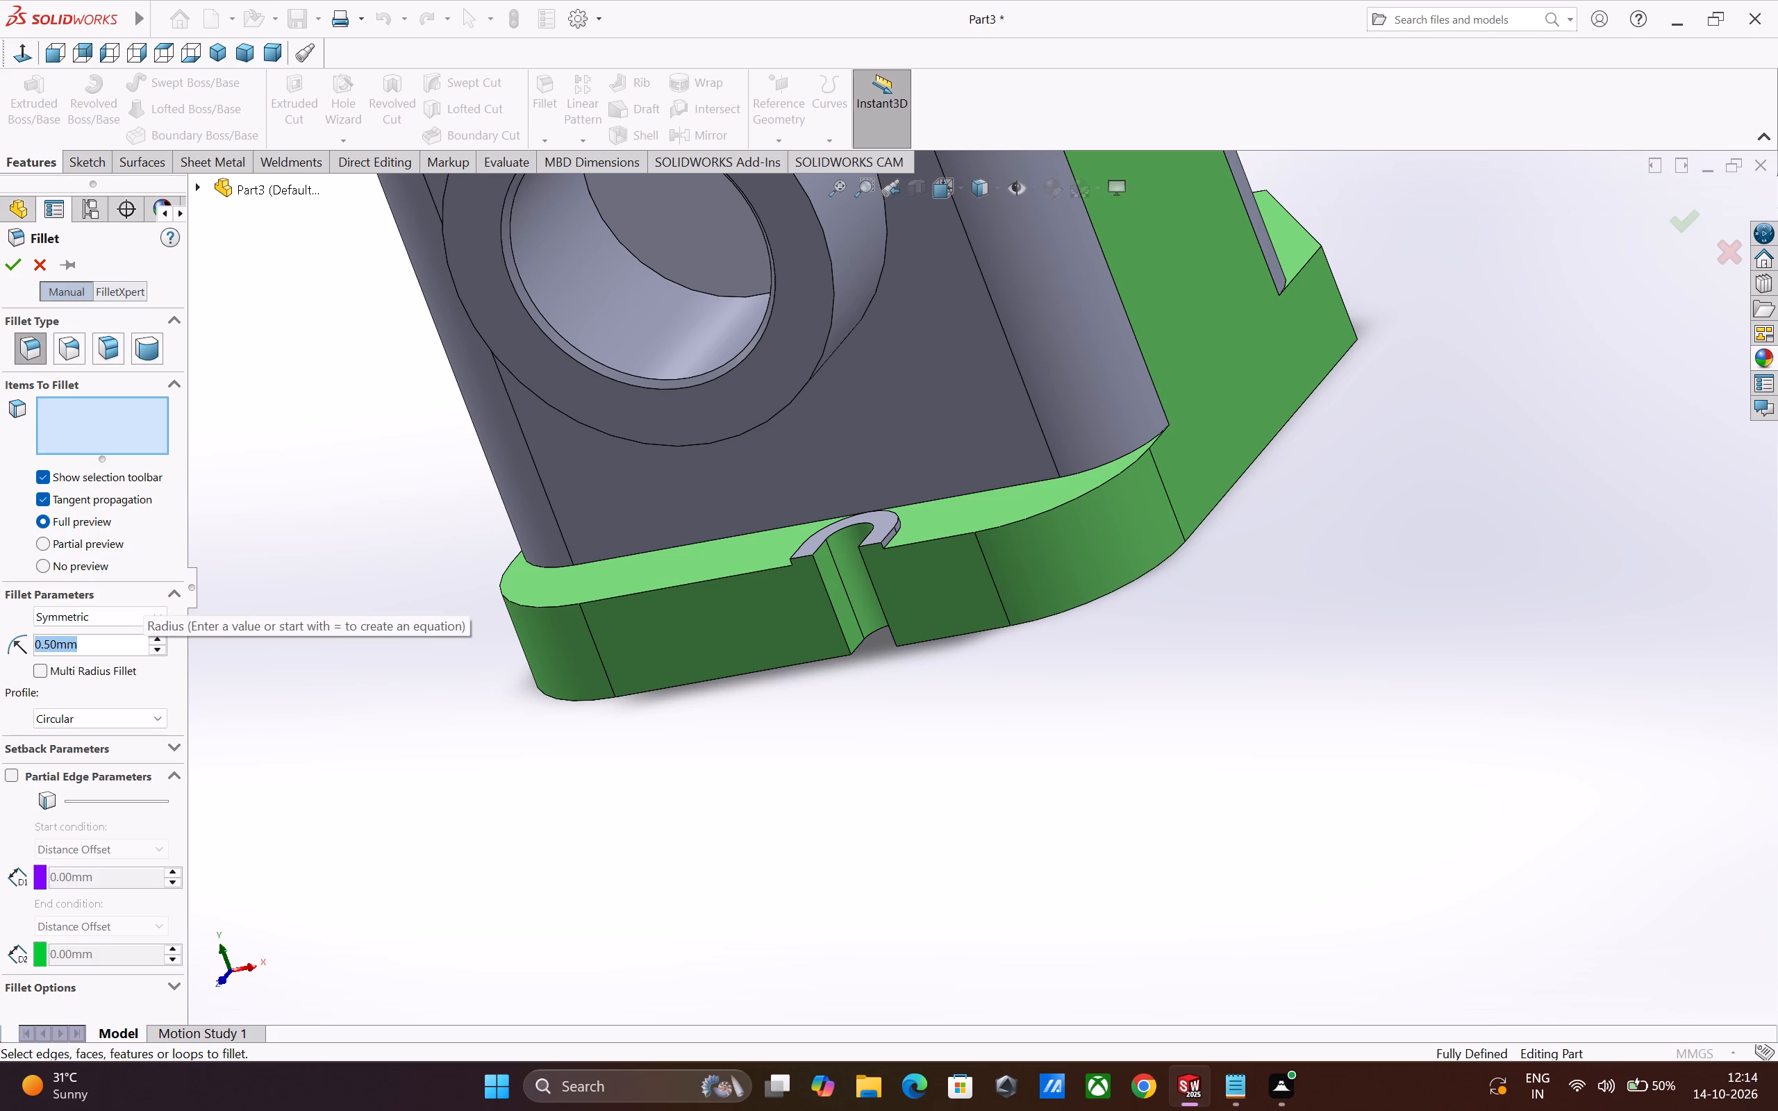
key("3")
key("Return")
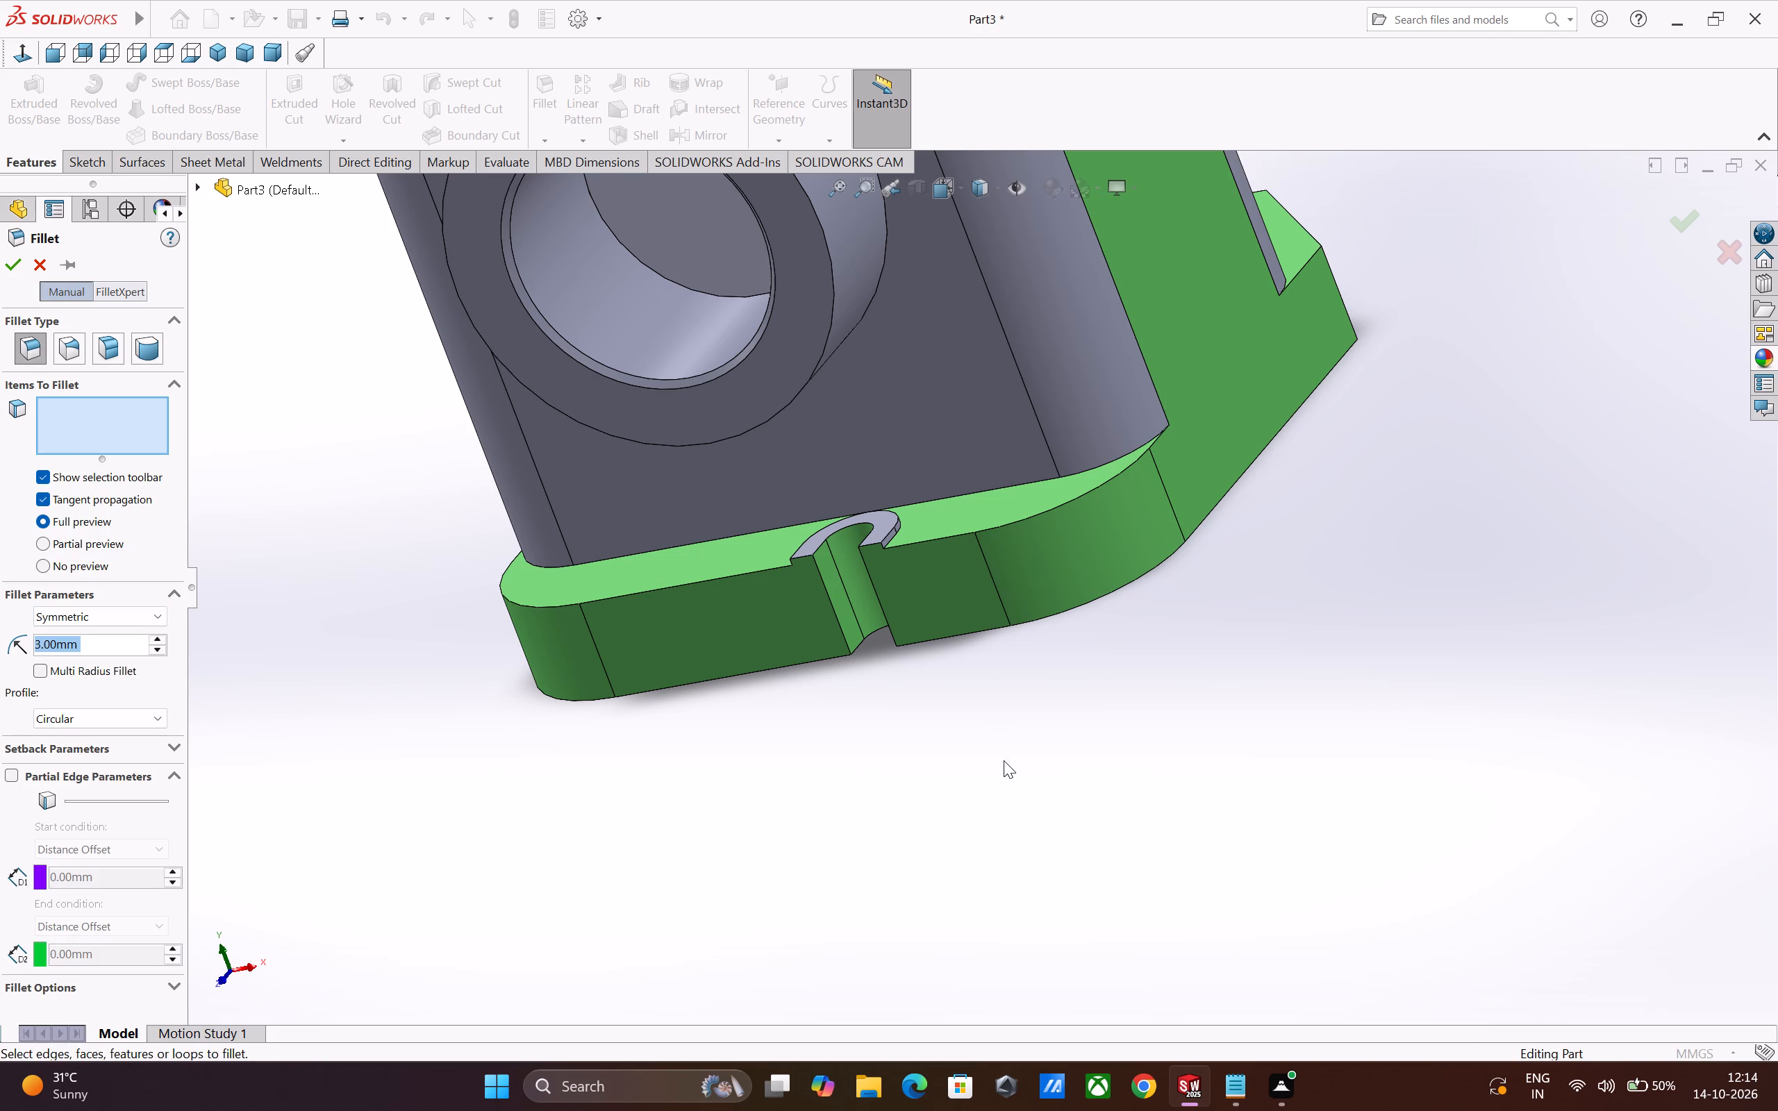
scroll(1003, 760, "down", 2)
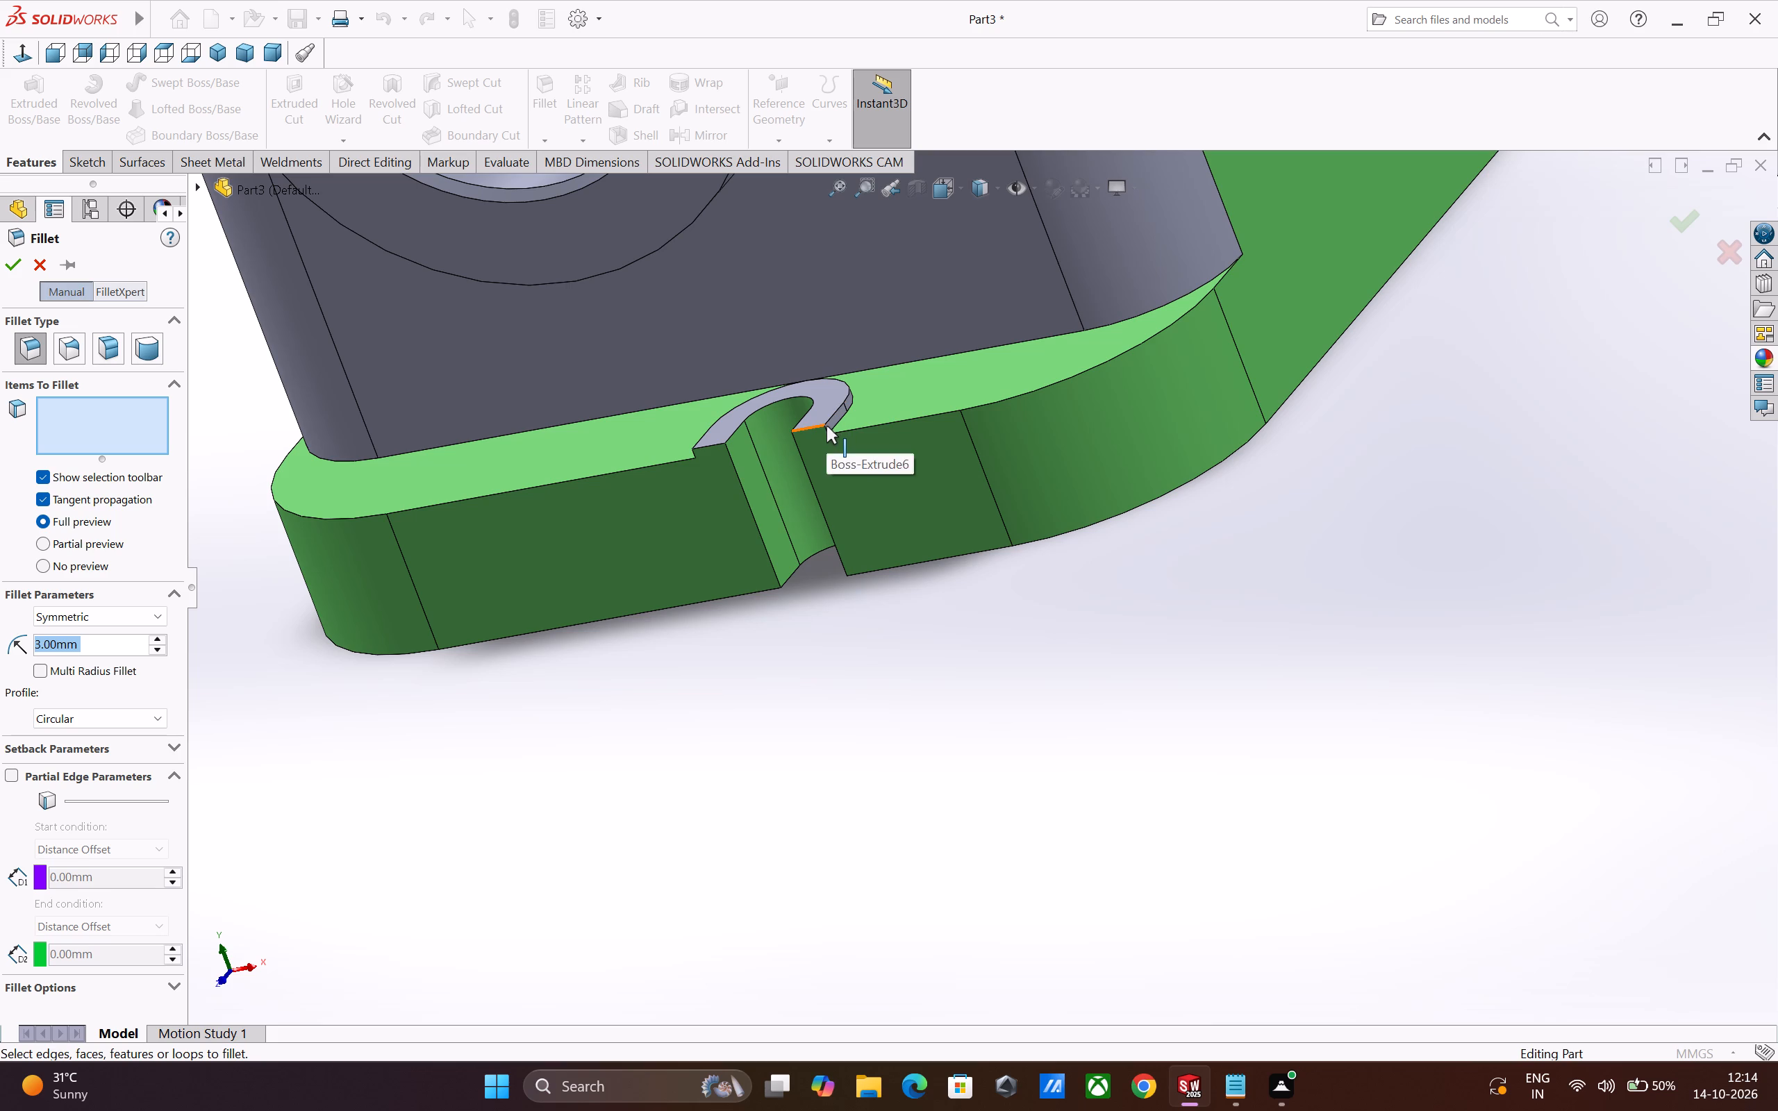
left_click(826, 428)
scroll(897, 574, "up", 3)
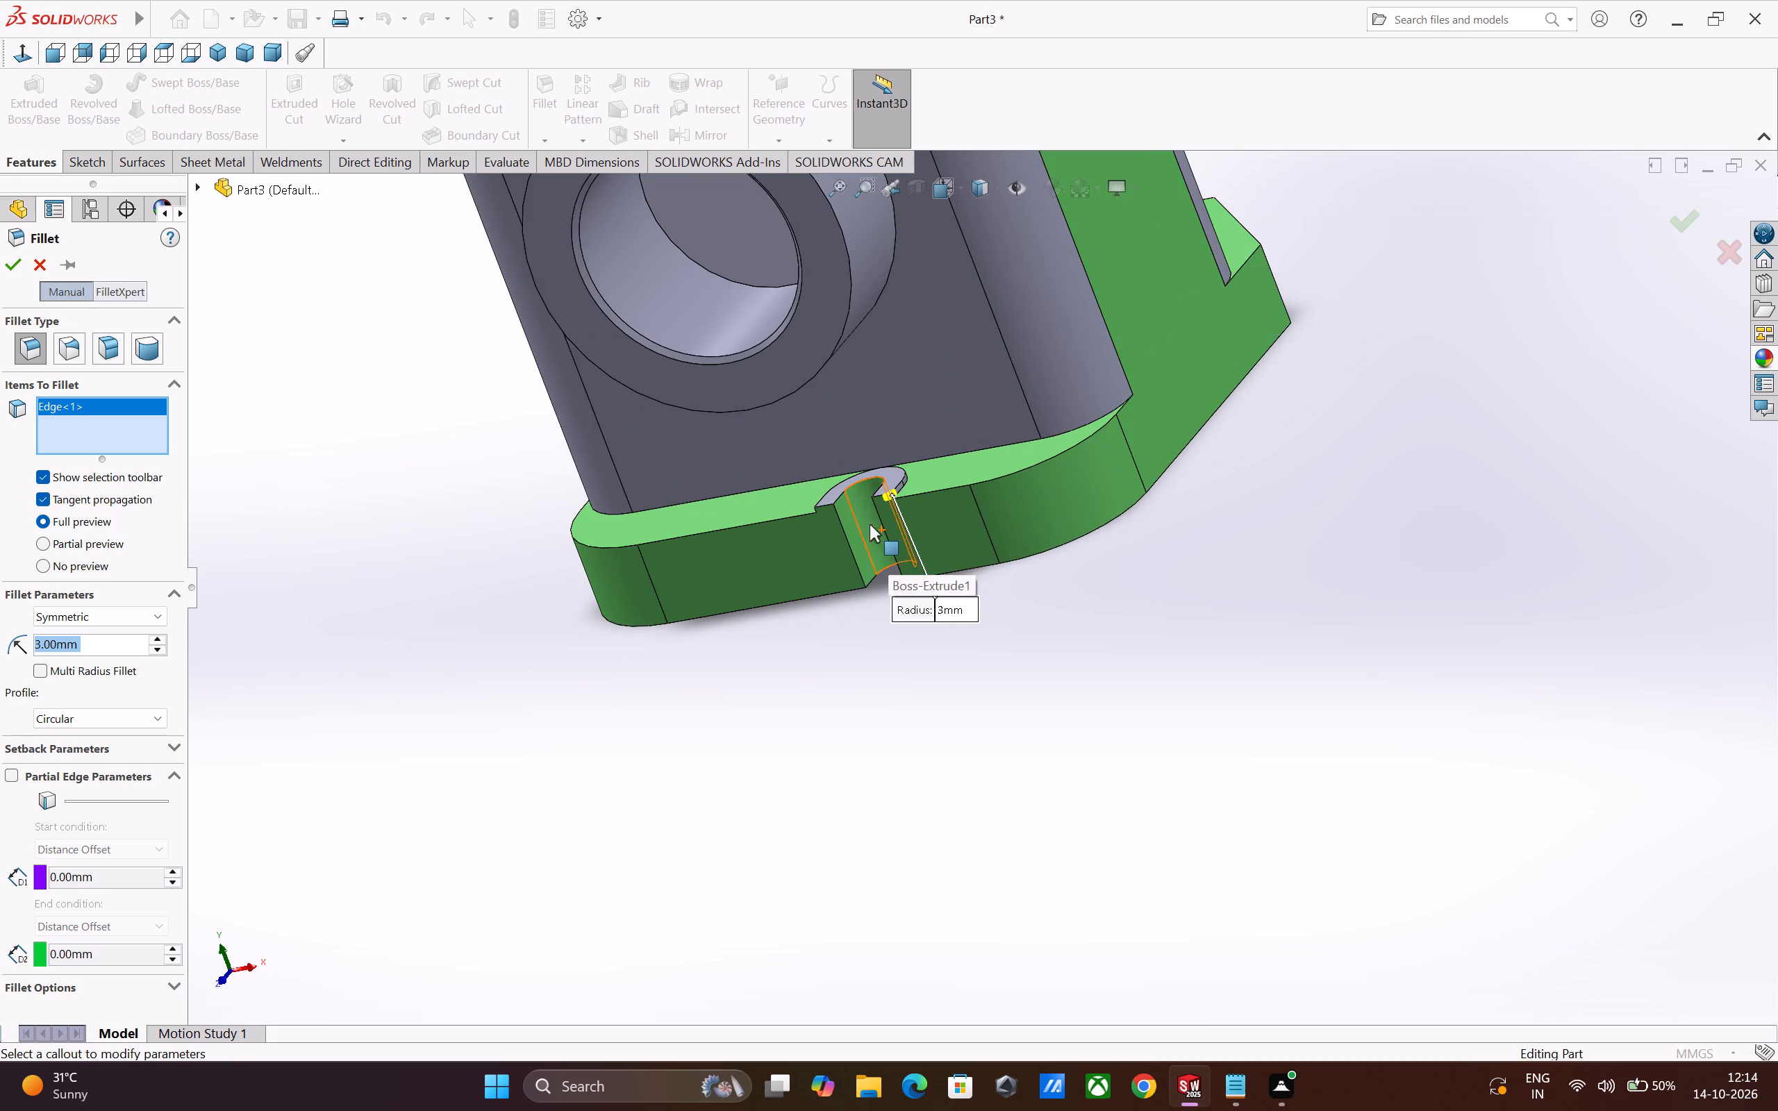
scroll(832, 442, "down", 3)
scroll(835, 568, "down", 5)
middle_click_drag(850, 599, 868, 596)
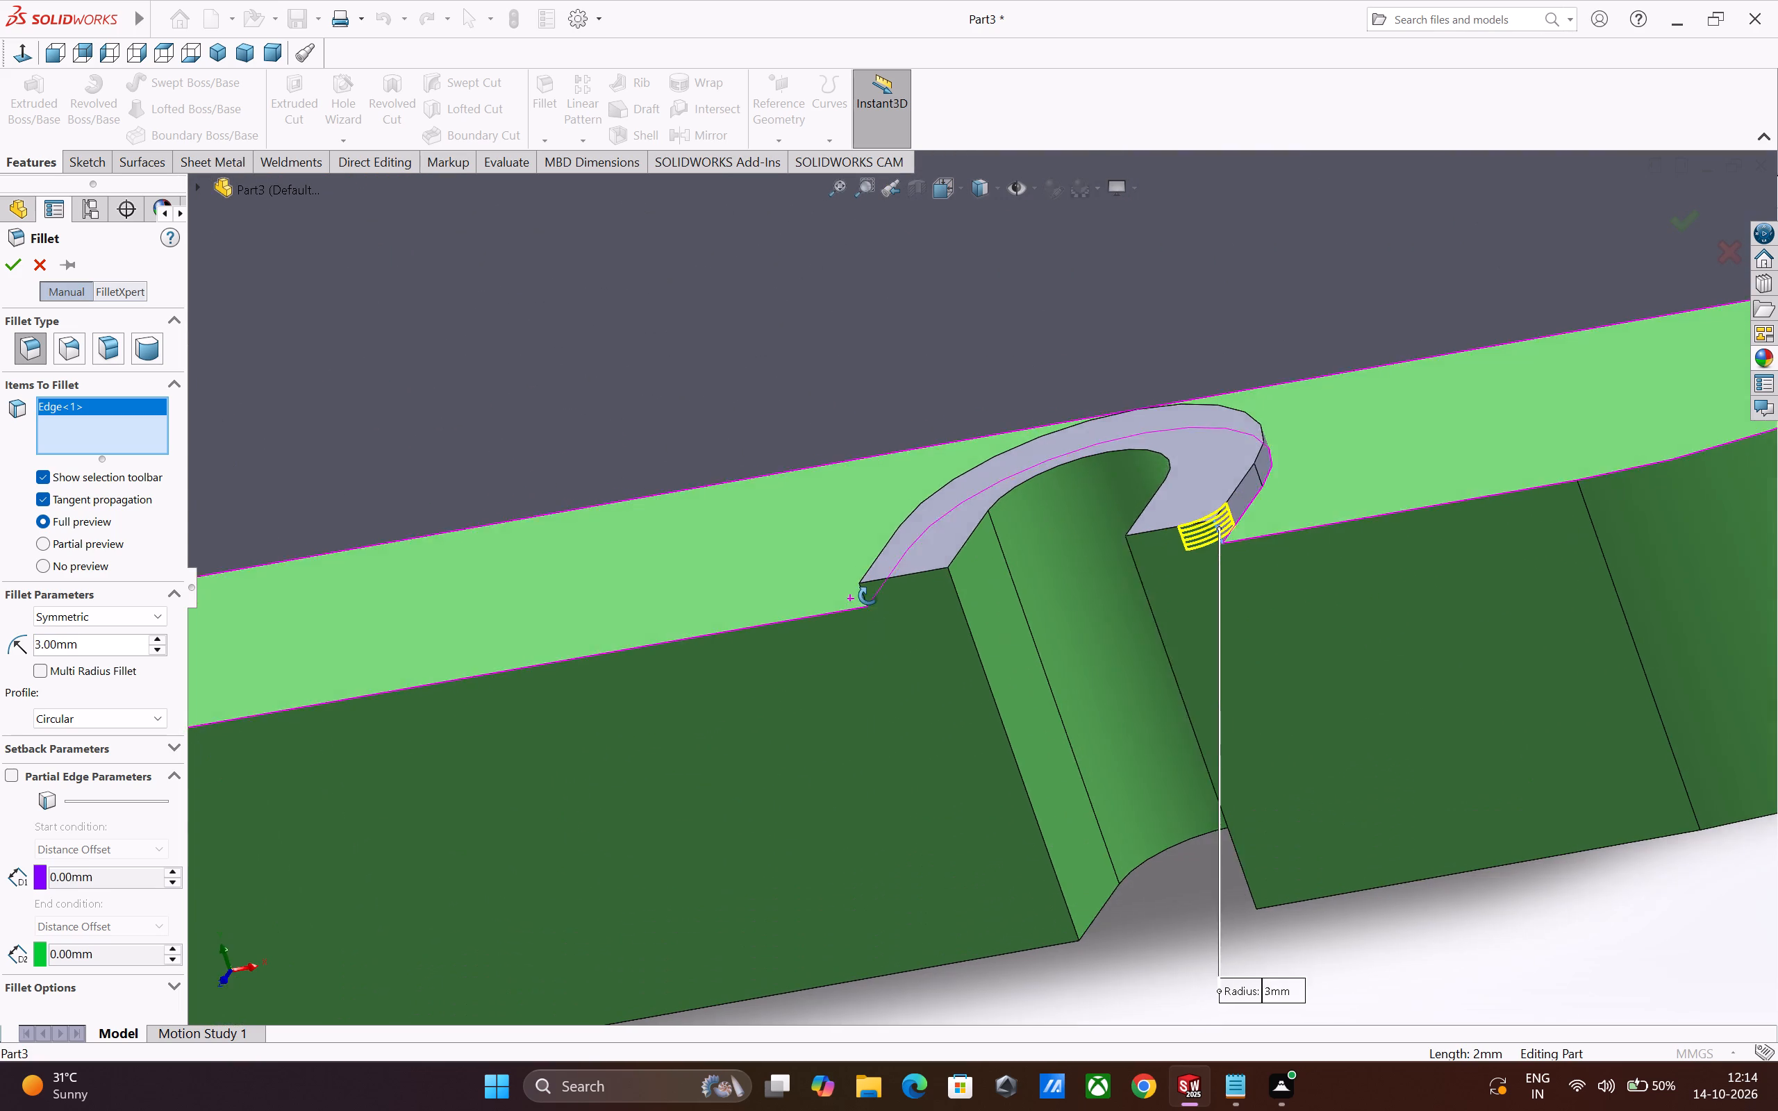
middle_click_drag(868, 596, 965, 608)
scroll(838, 603, "down", 3)
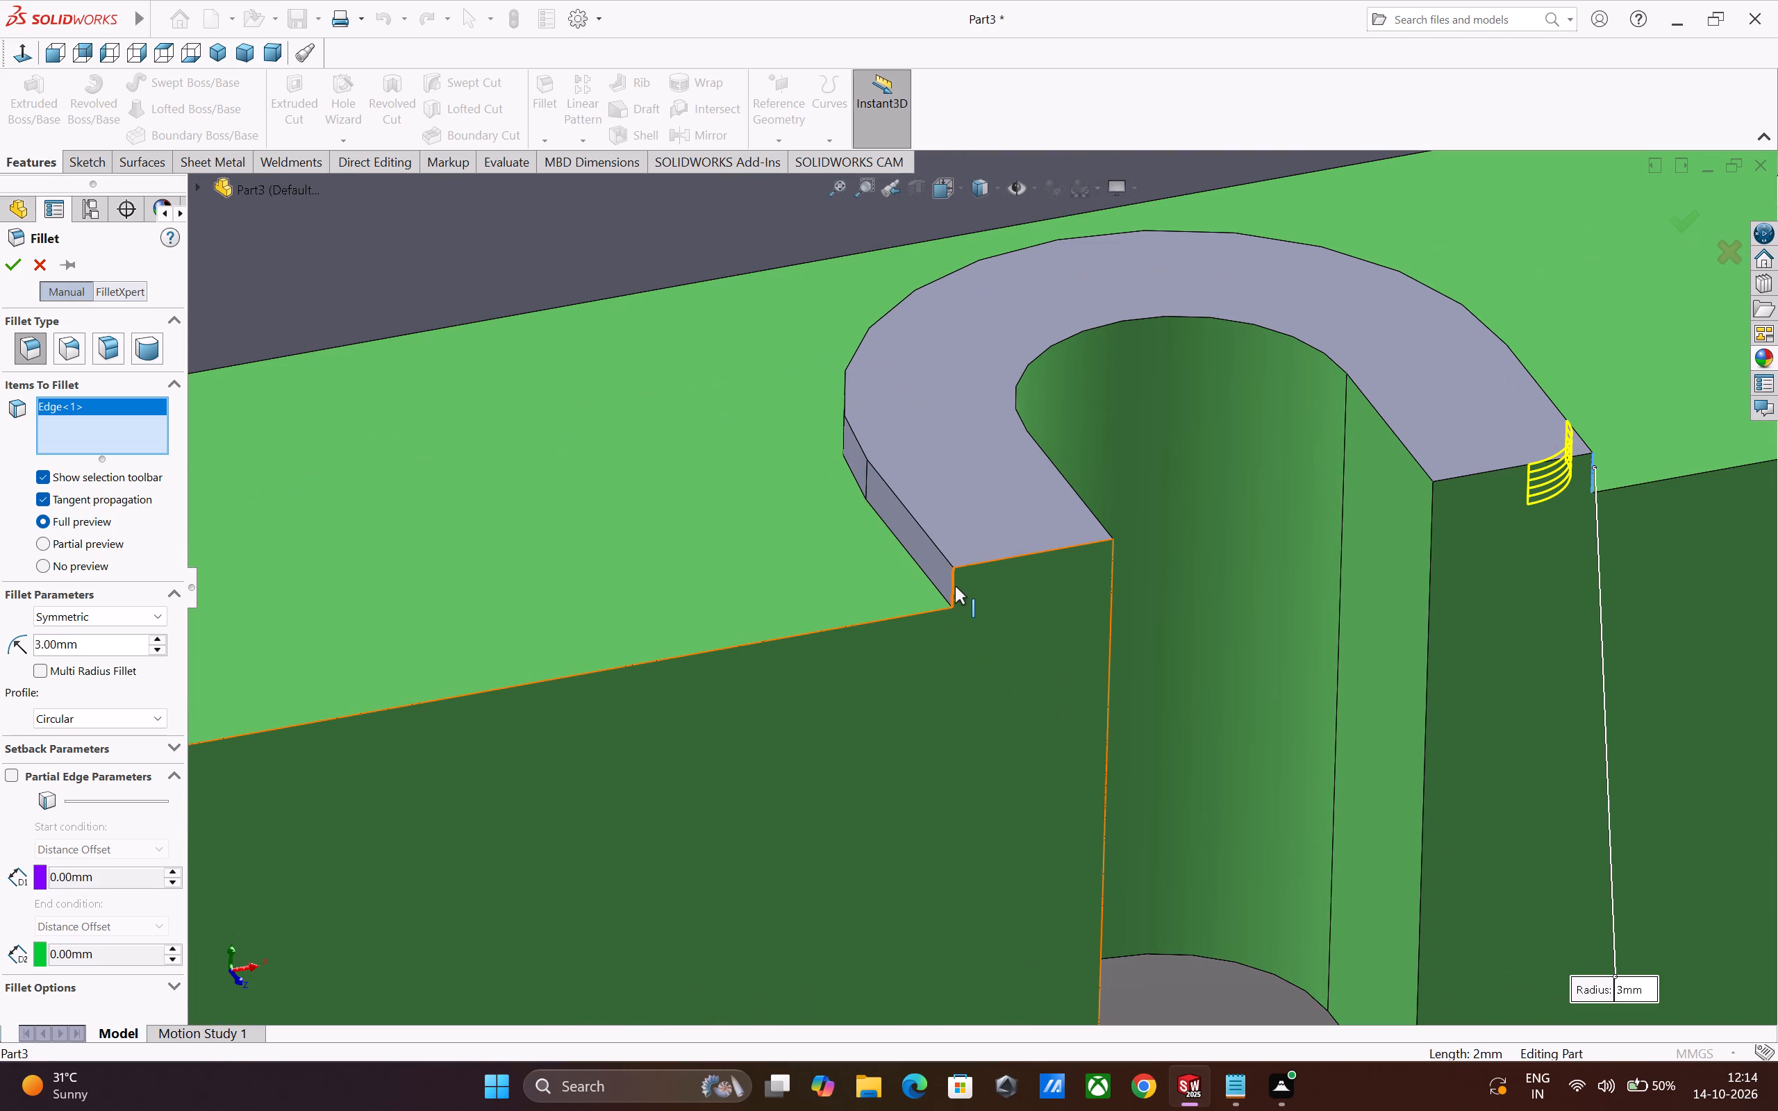
left_click(954, 589)
scroll(970, 603, "up", 10)
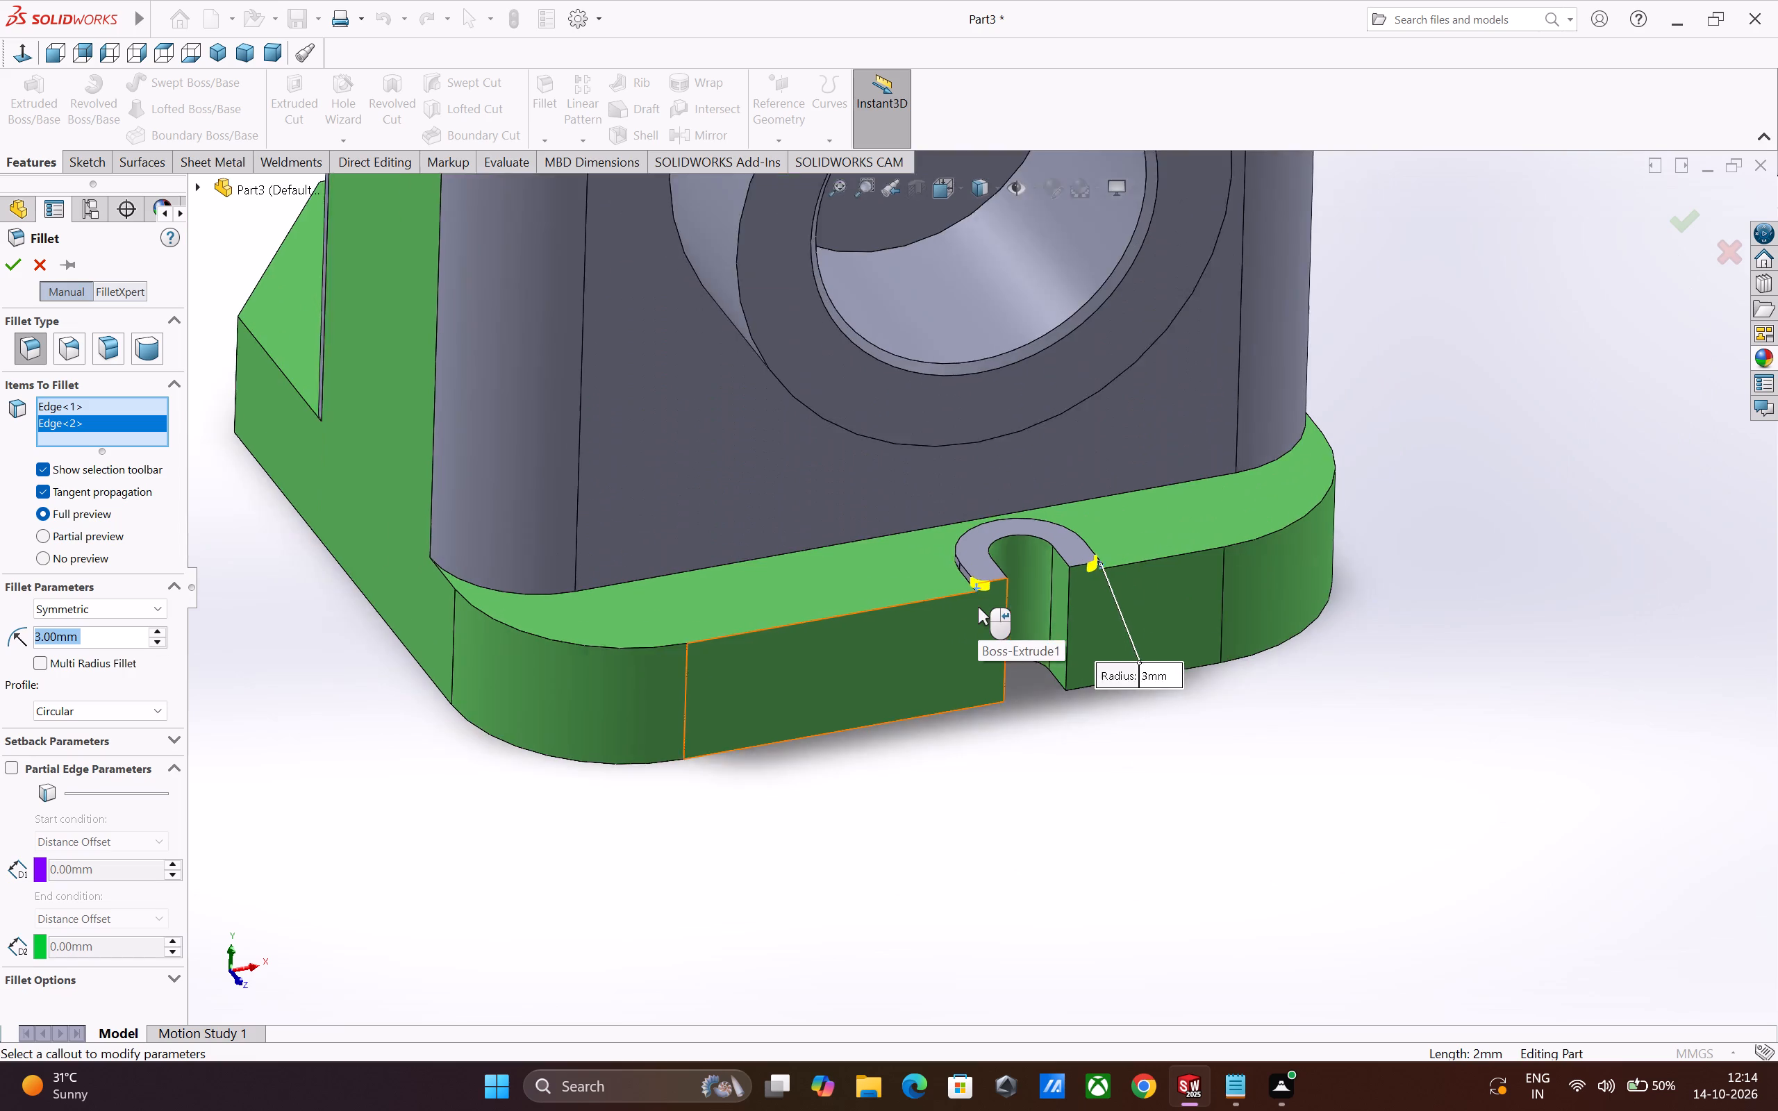
Add the two short outer corner edges at the rear slot surround's open end and complete the 3 mm fillet.
scroll(978, 607, "up", 1)
scroll(1164, 624, "up", 1)
middle_click_drag(1164, 624, 922, 761)
scroll(1188, 553, "up", 4)
scroll(1327, 321, "down", 3)
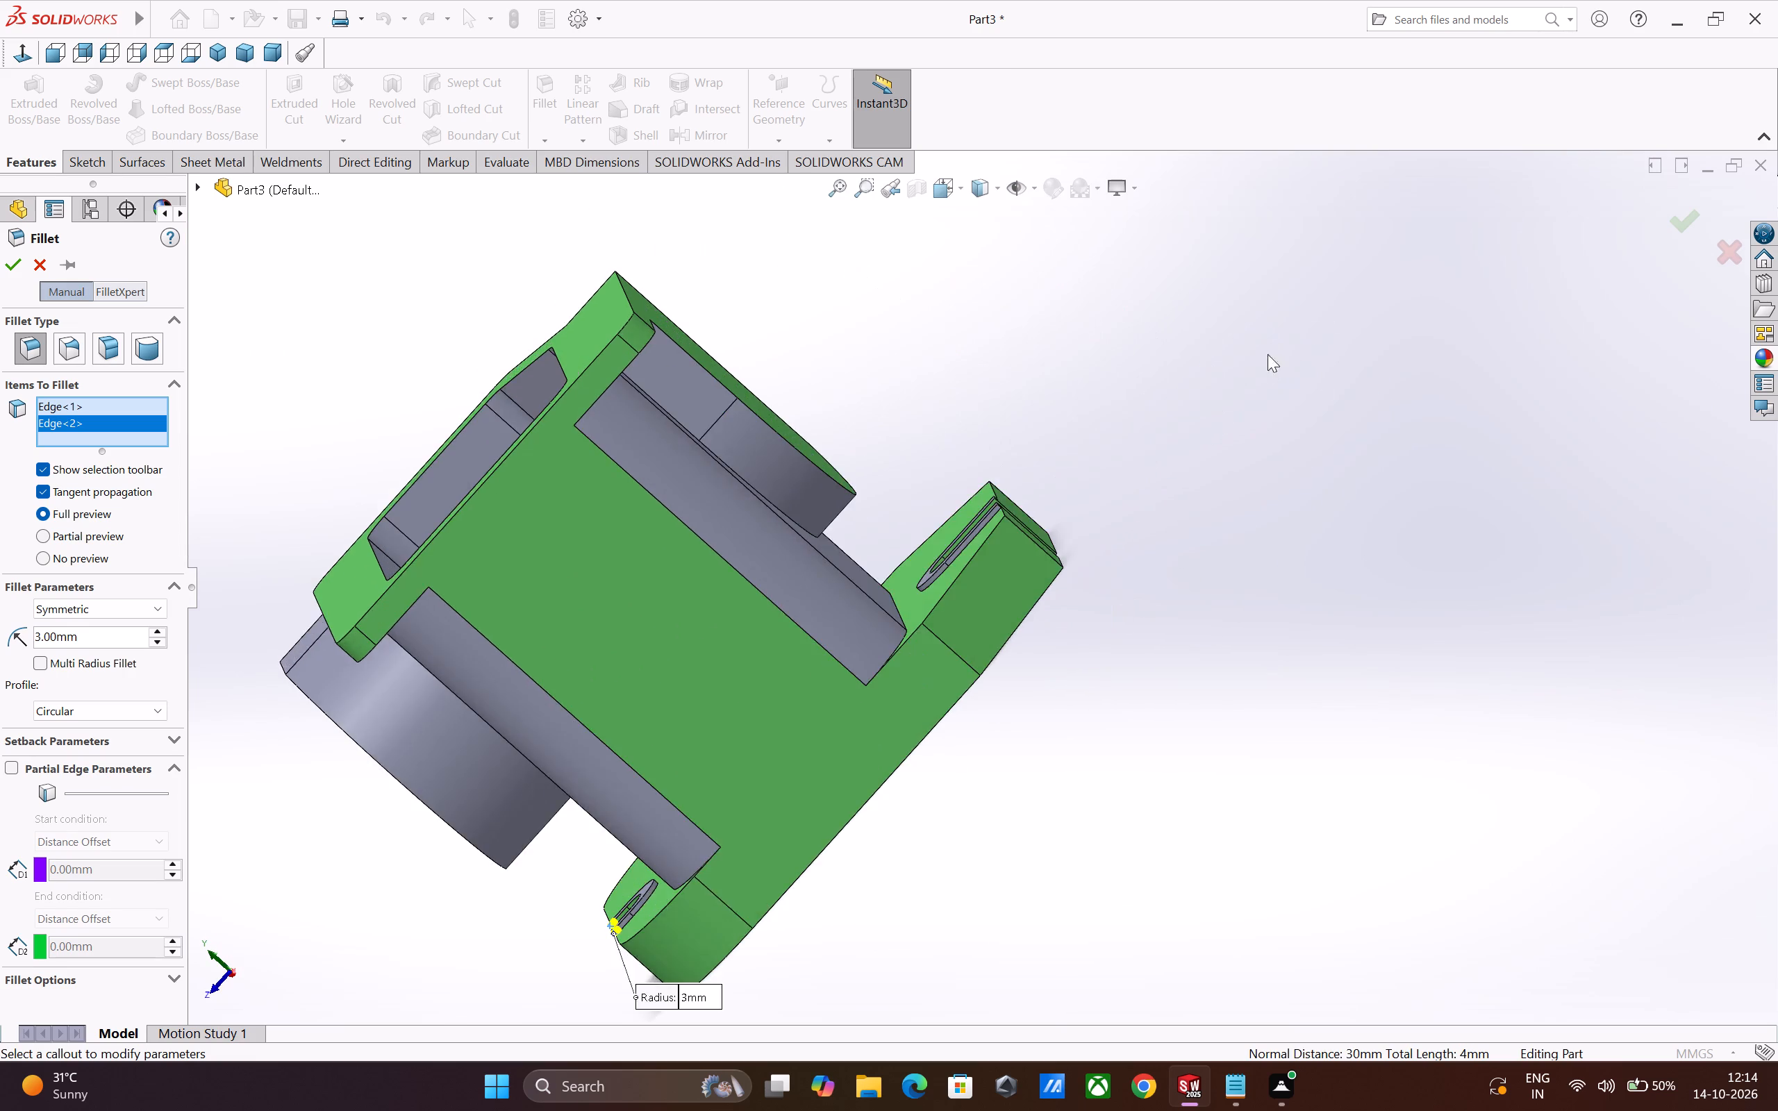
scroll(1268, 354, "down", 4)
middle_click_drag(1154, 431, 1146, 549)
scroll(893, 658, "down", 2)
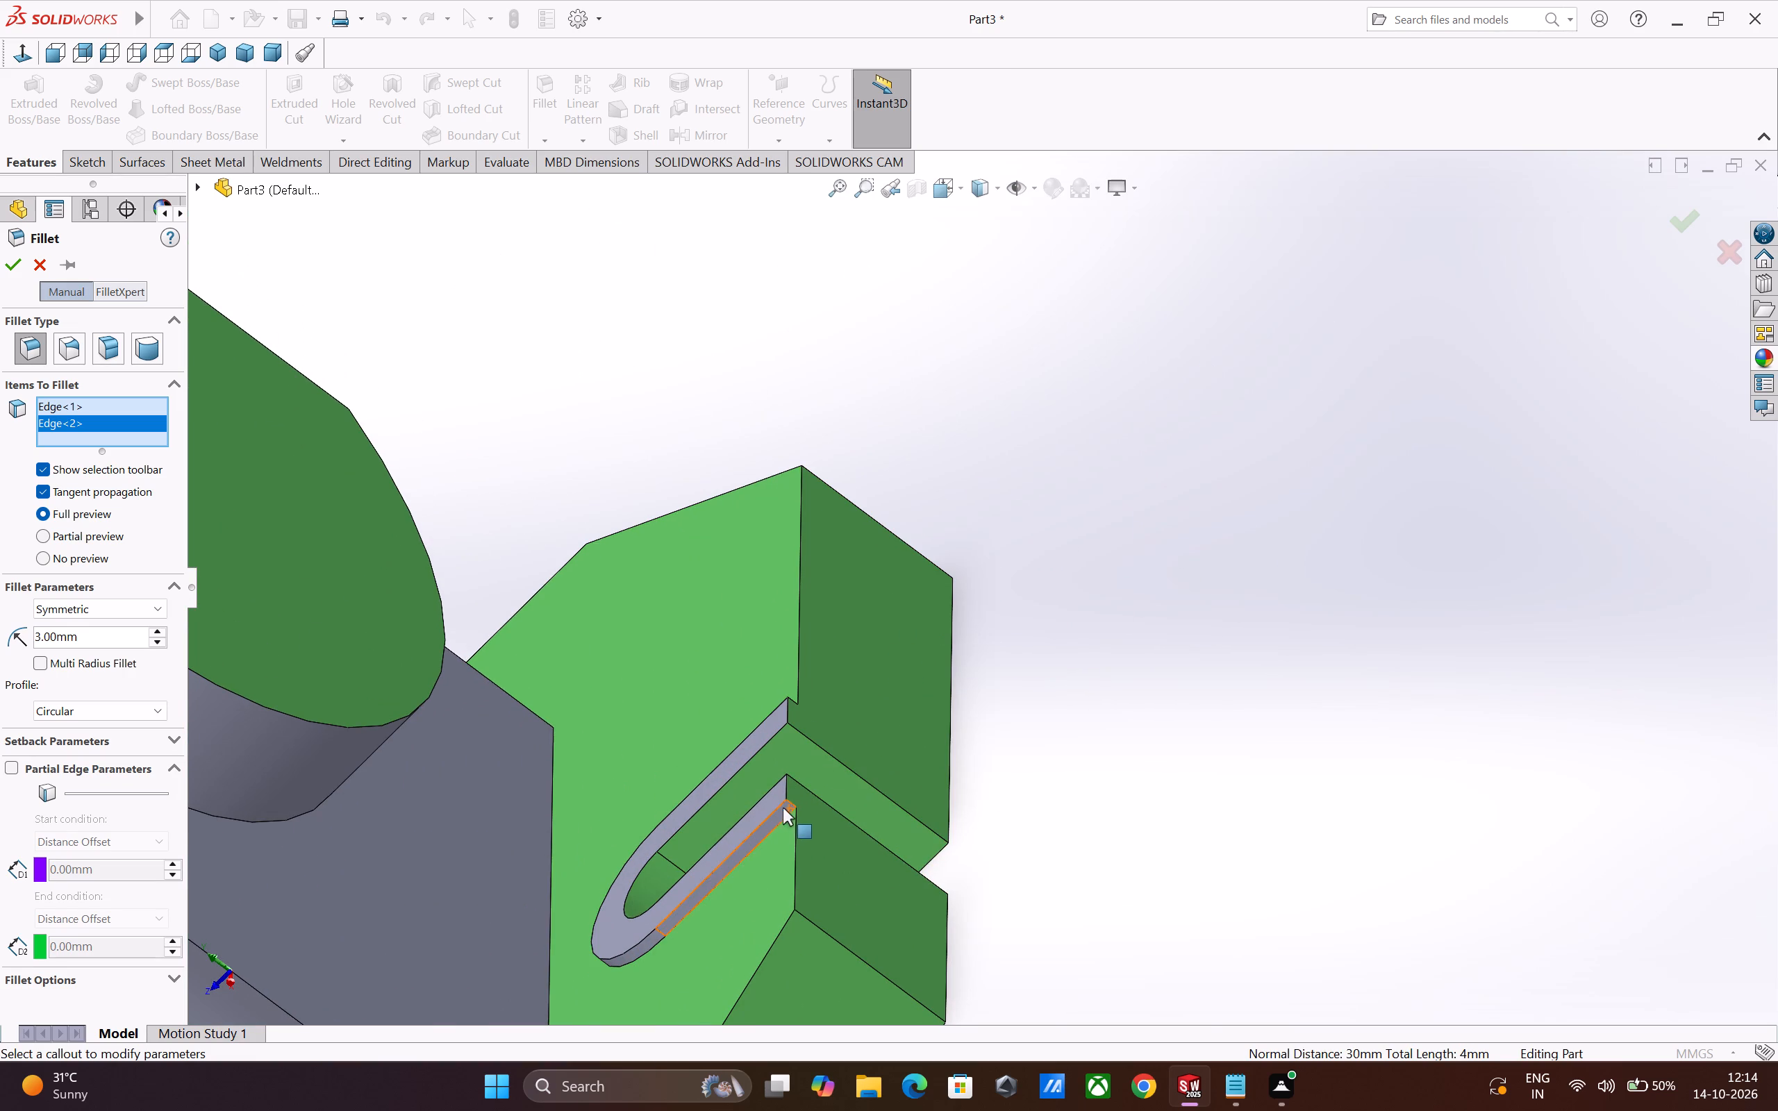
left_click(790, 801)
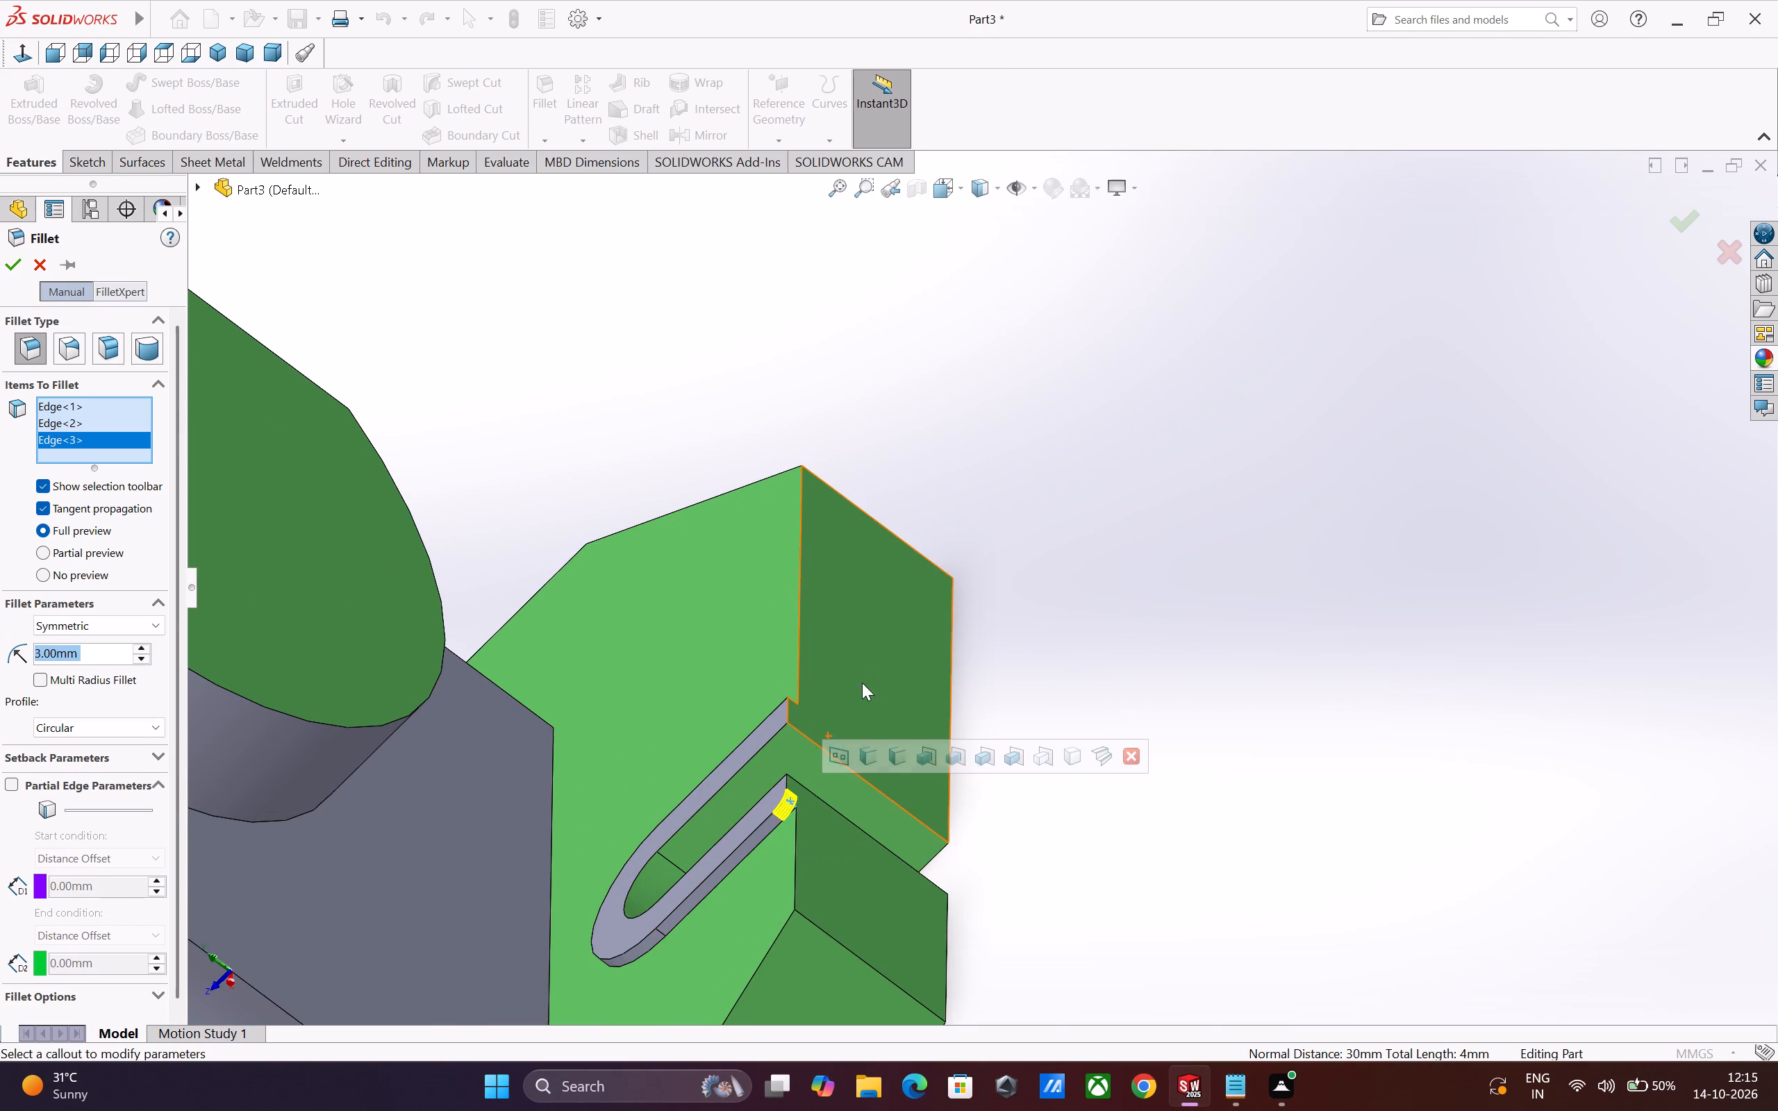
middle_click_drag(879, 650, 870, 869)
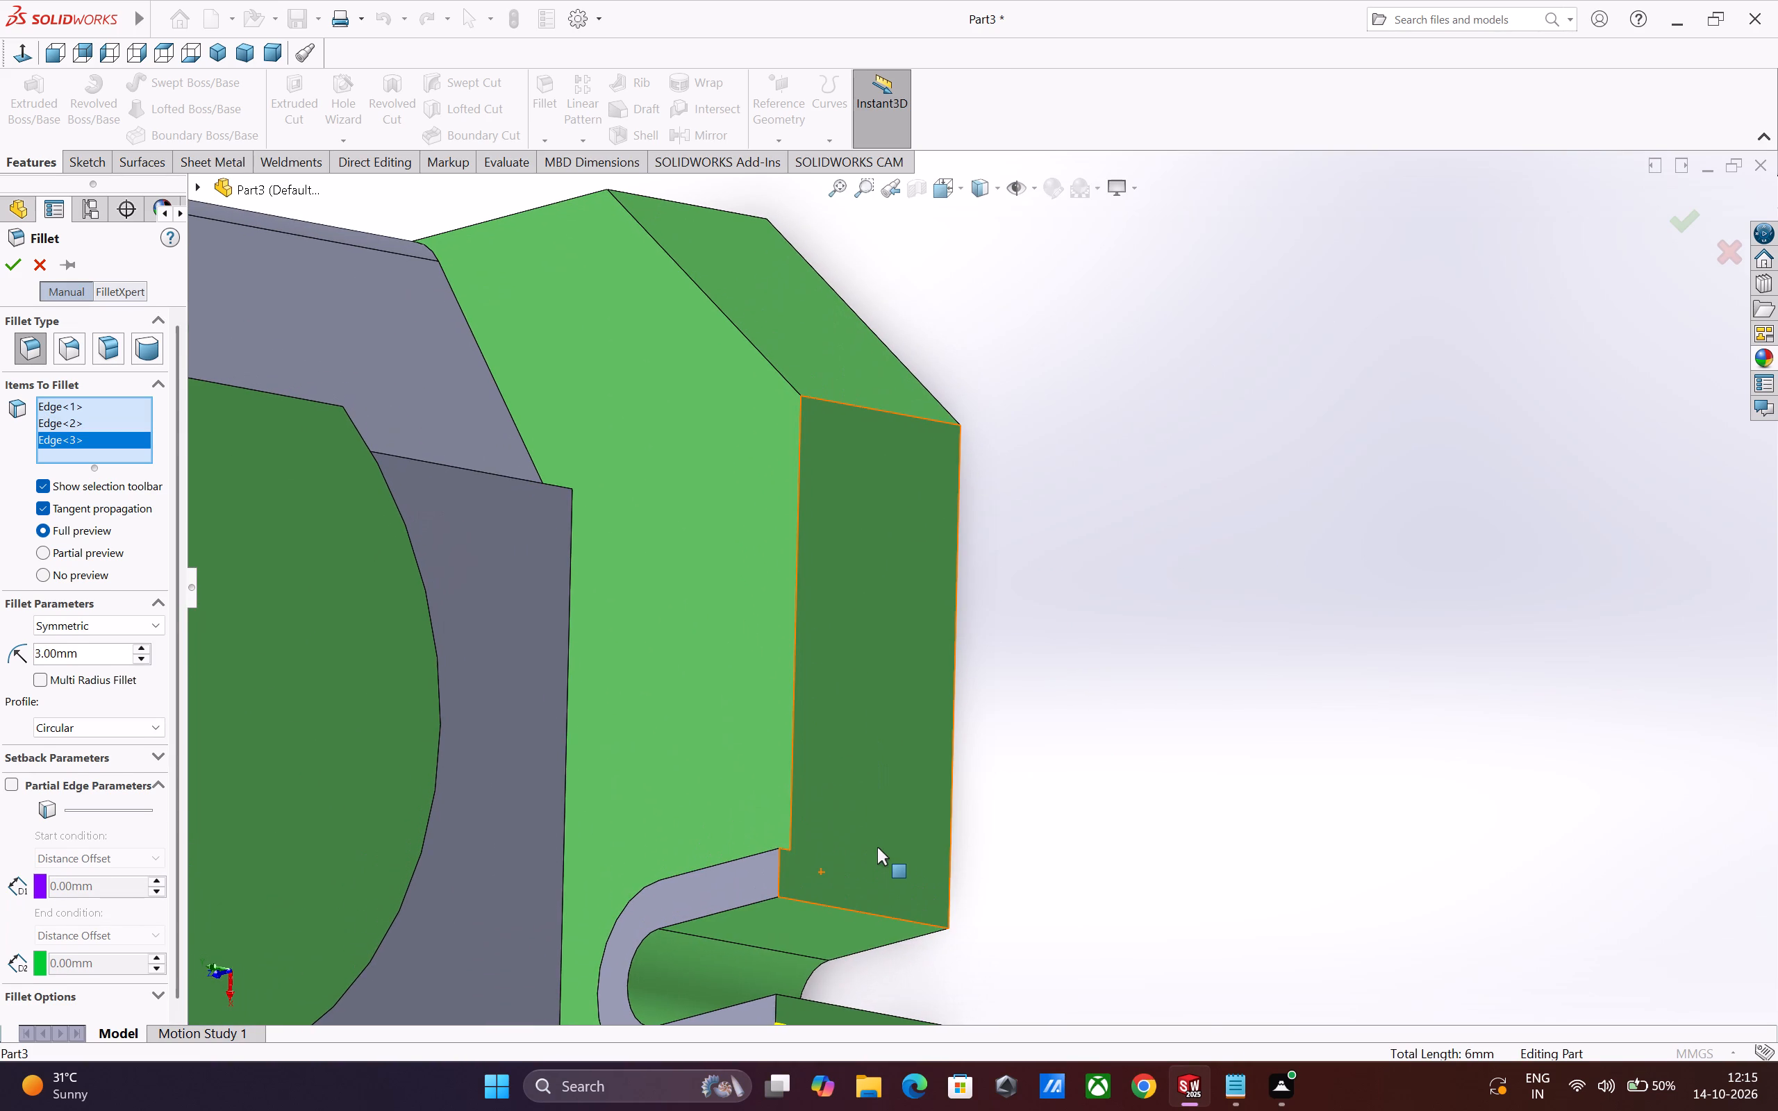
middle_click_drag(796, 738, 795, 877)
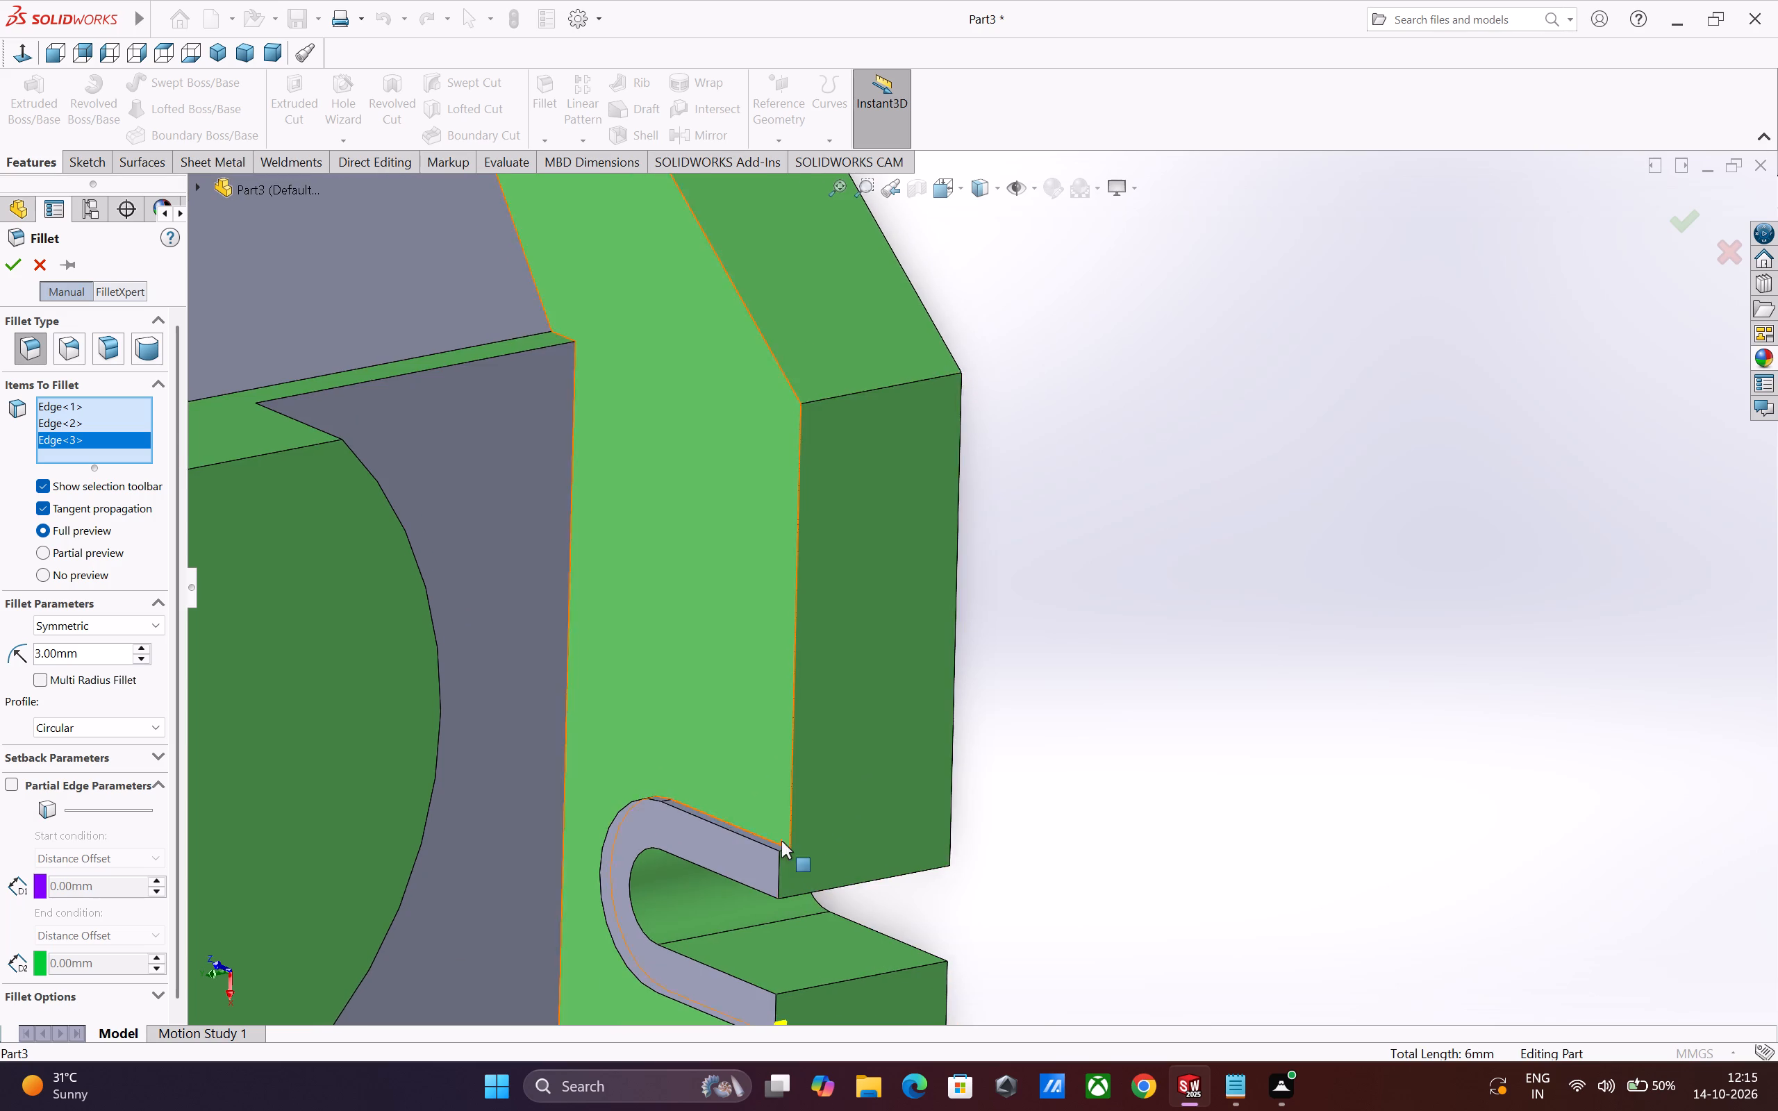
scroll(781, 841, "down", 6)
scroll(910, 817, "down", 3)
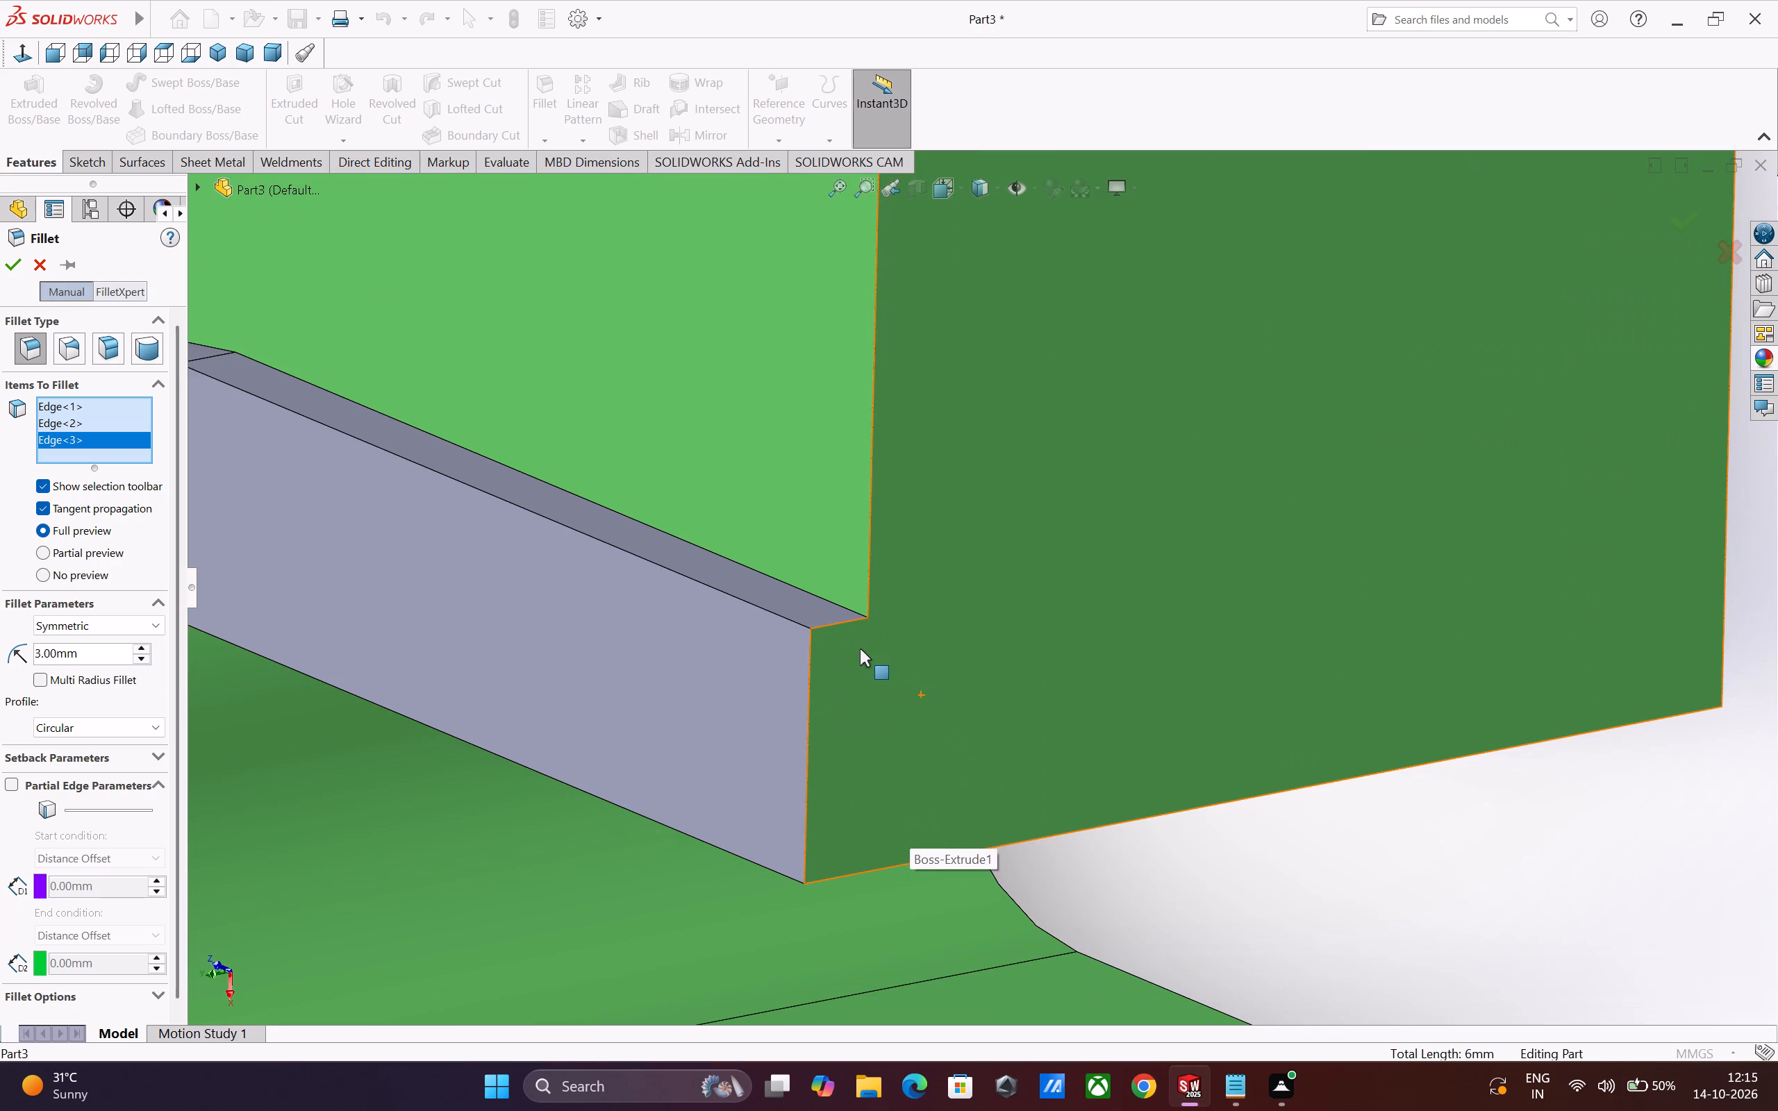
left_click(836, 625)
scroll(897, 706, "up", 4)
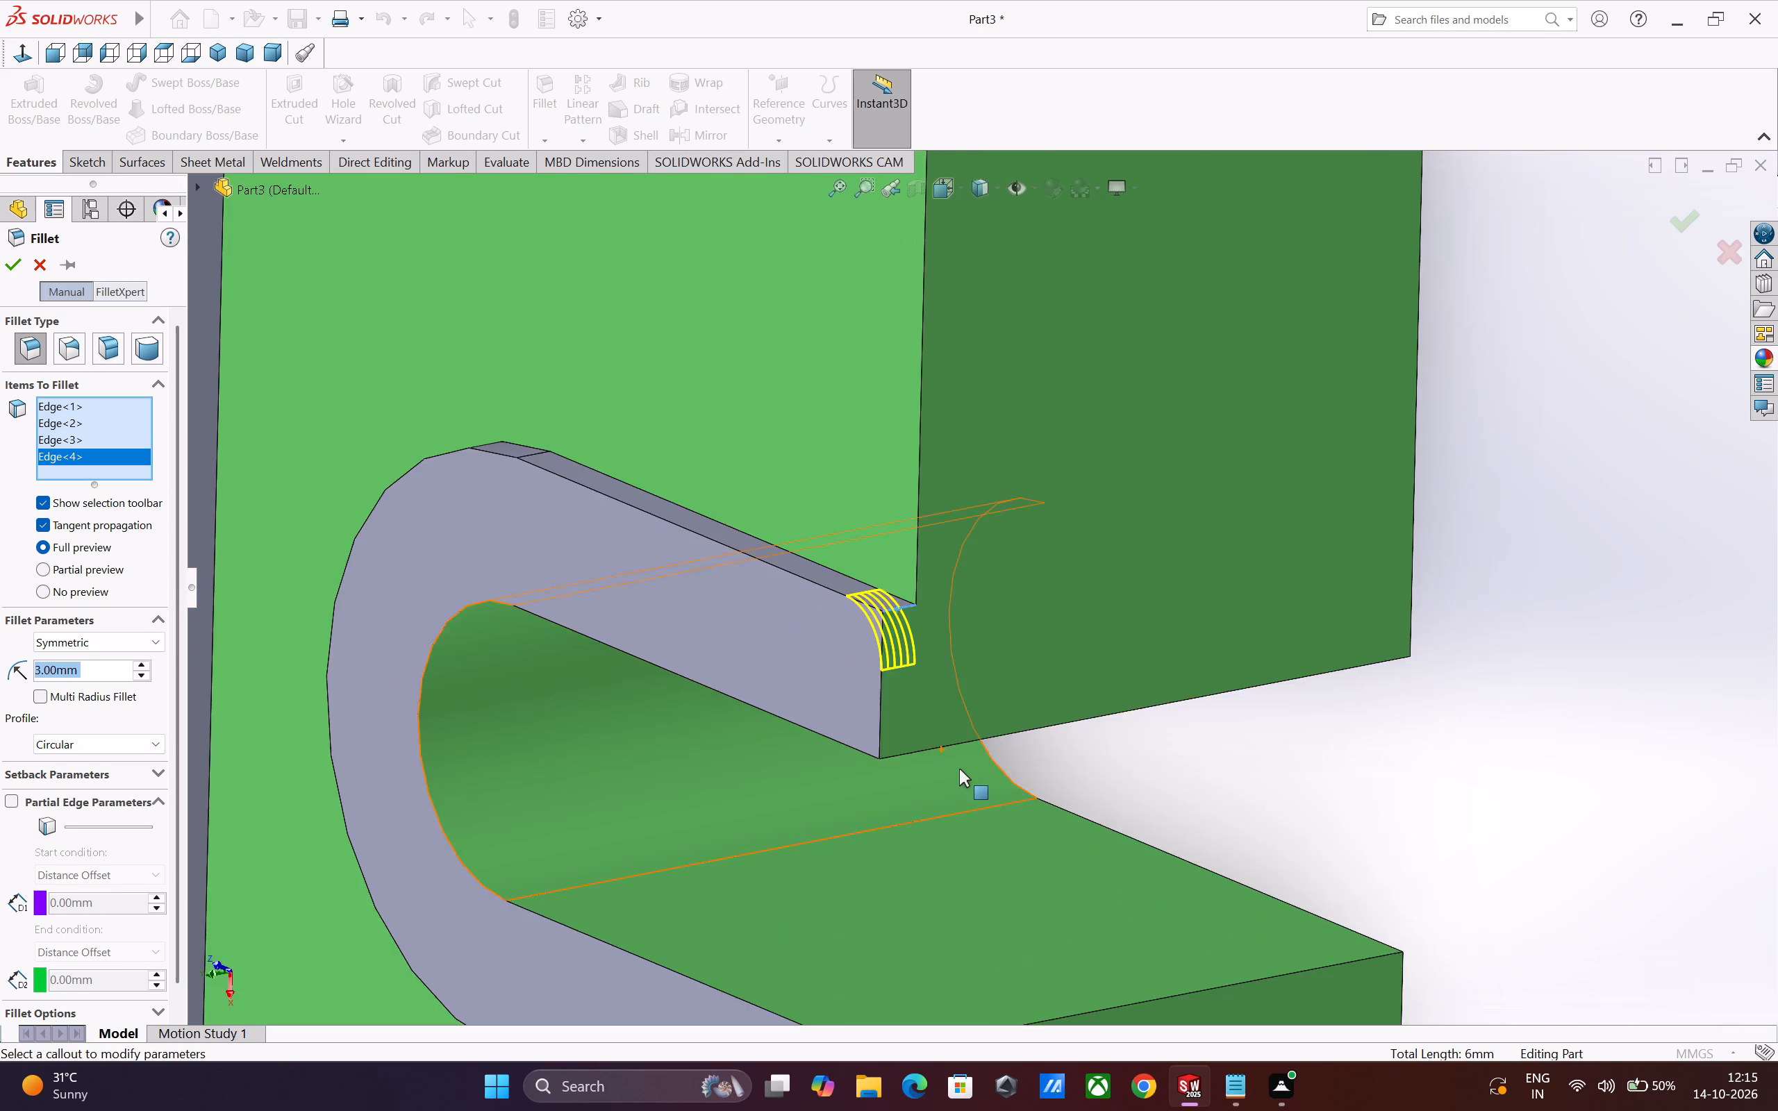
scroll(959, 769, "up", 2)
scroll(1052, 803, "up", 8)
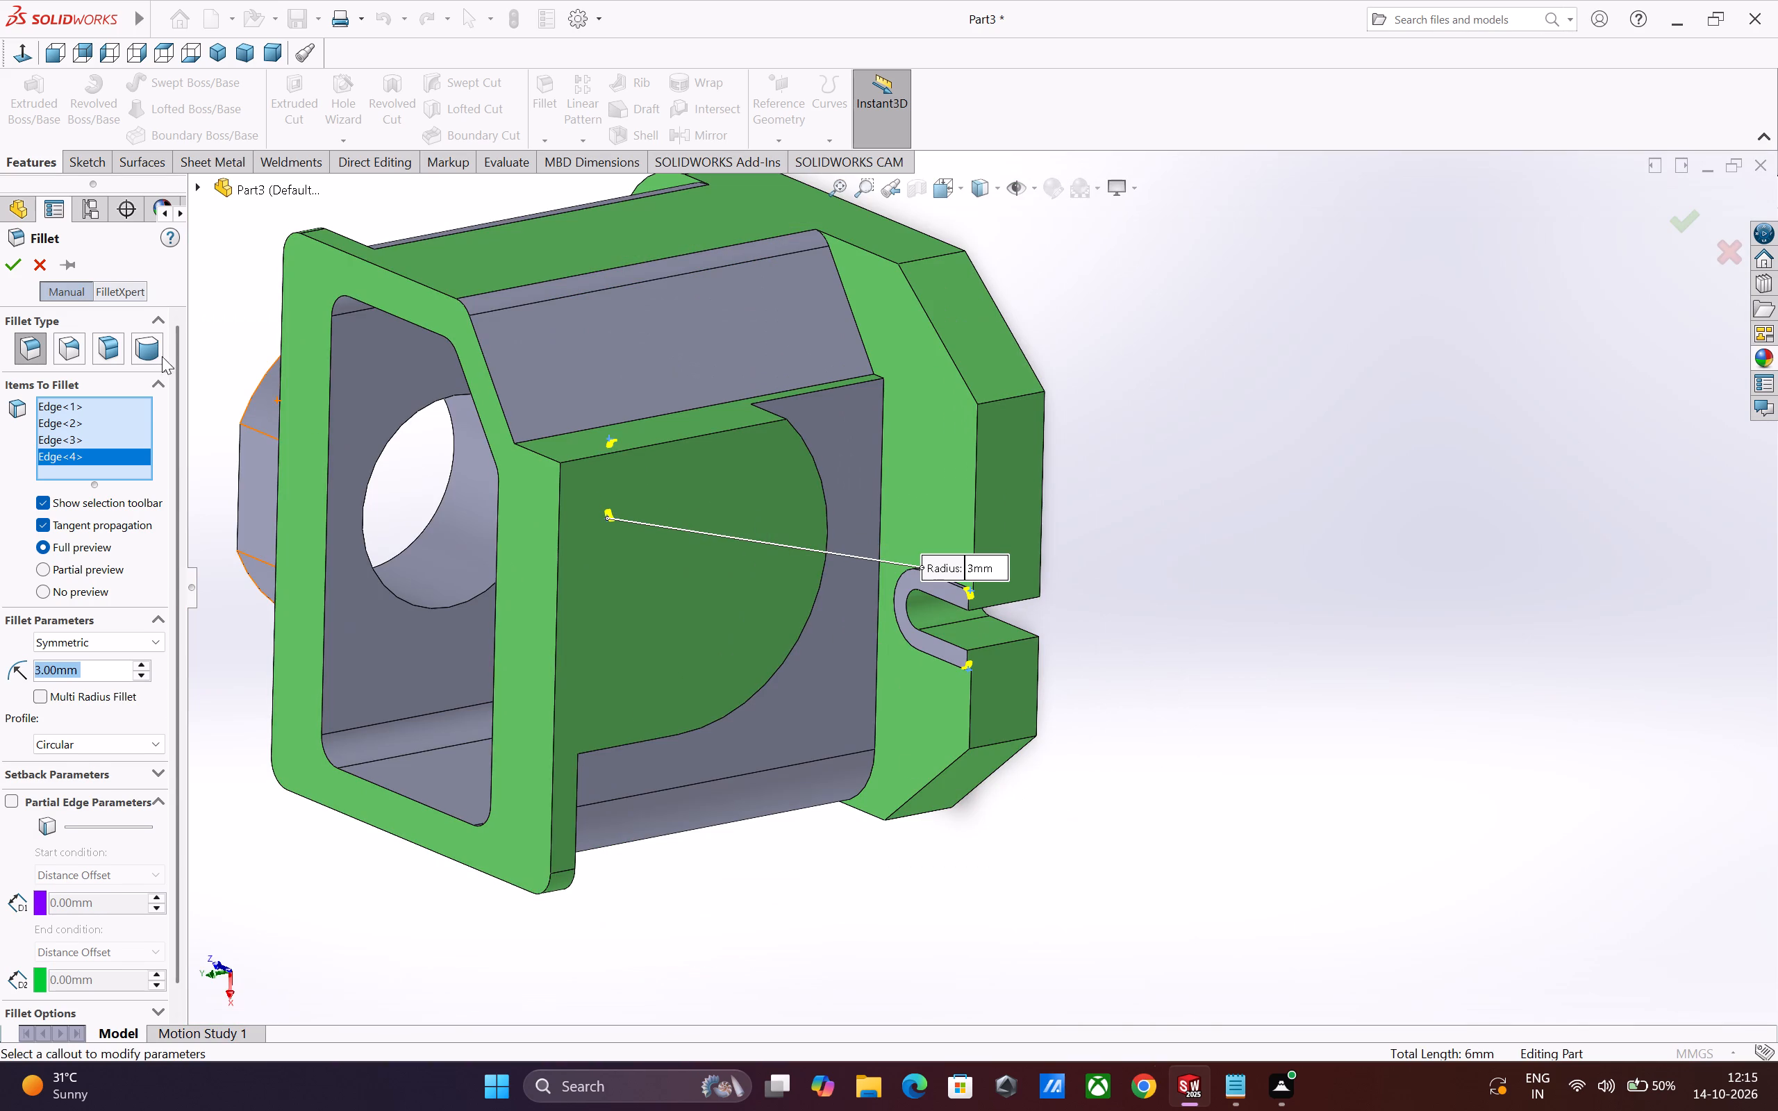
left_click(13, 276)
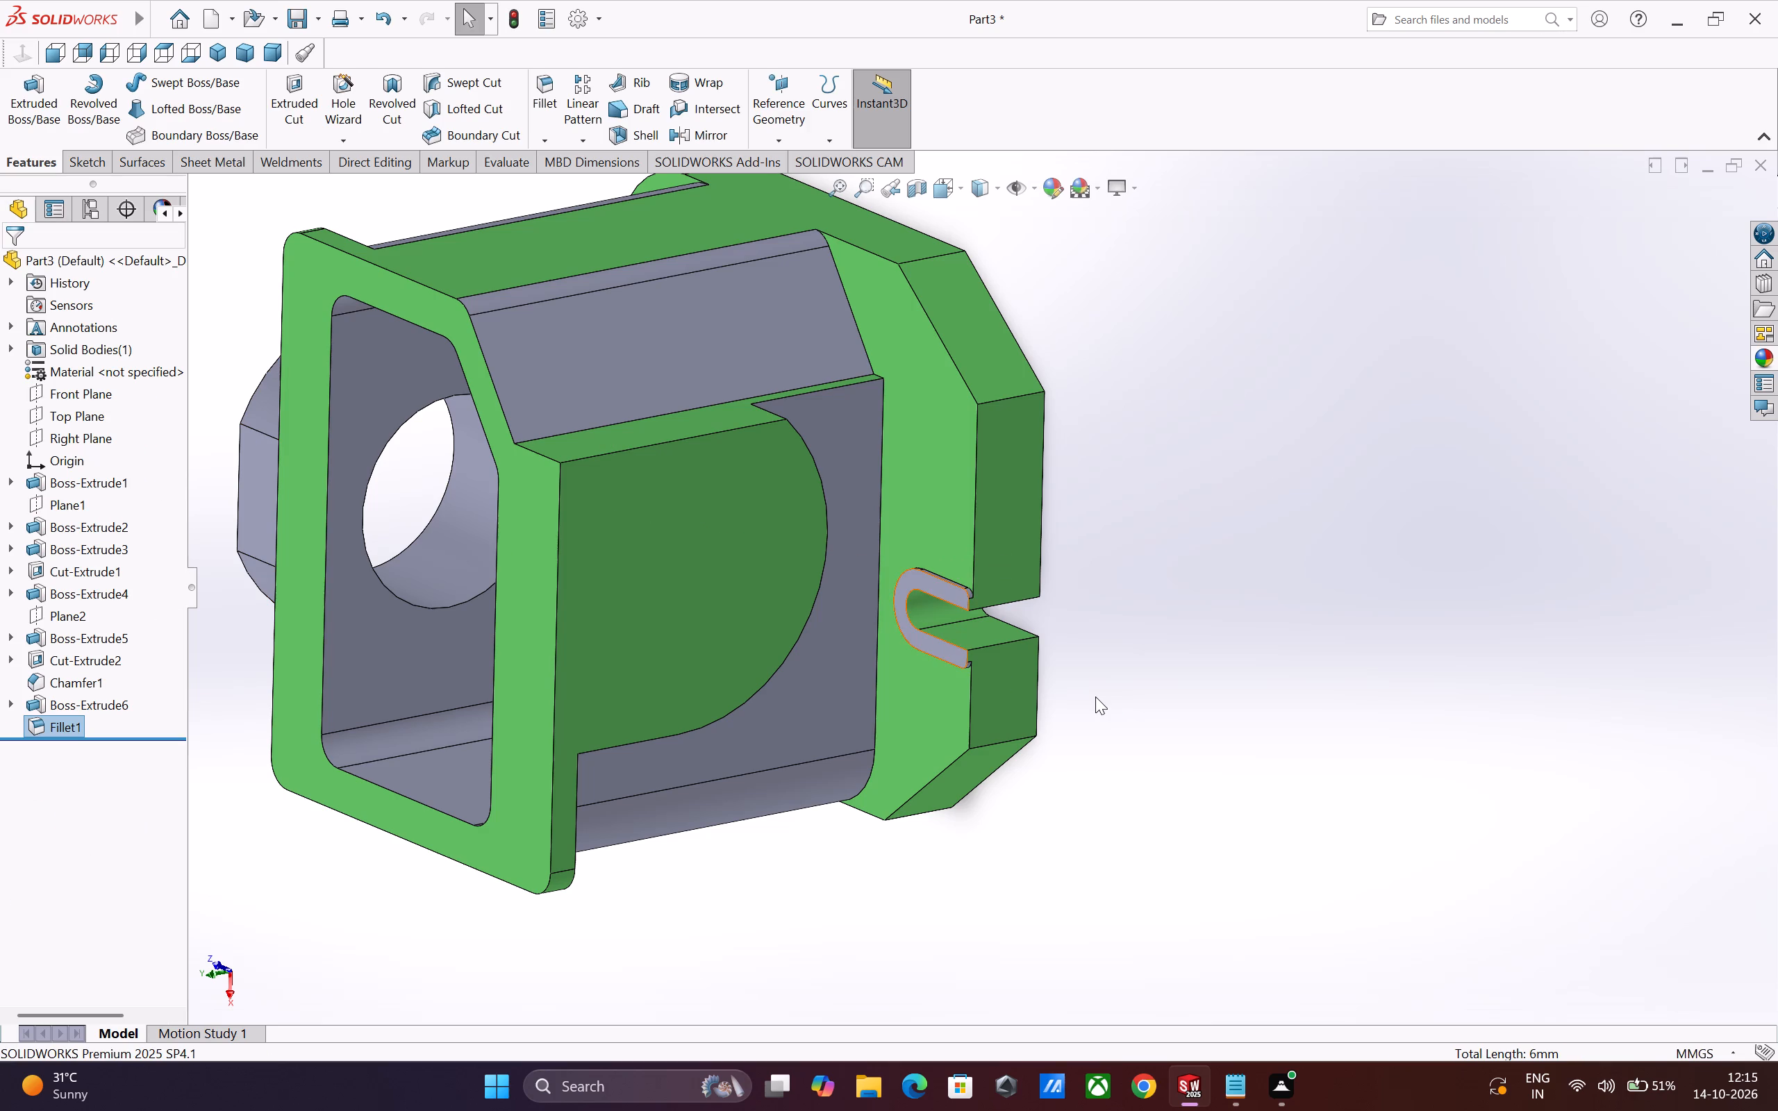
left_click(1099, 696)
Inspect the filleted corners of the front and rear slot surrounds on the base plate.
scroll(1110, 690, "up", 1)
middle_click_drag(1111, 689, 1168, 655)
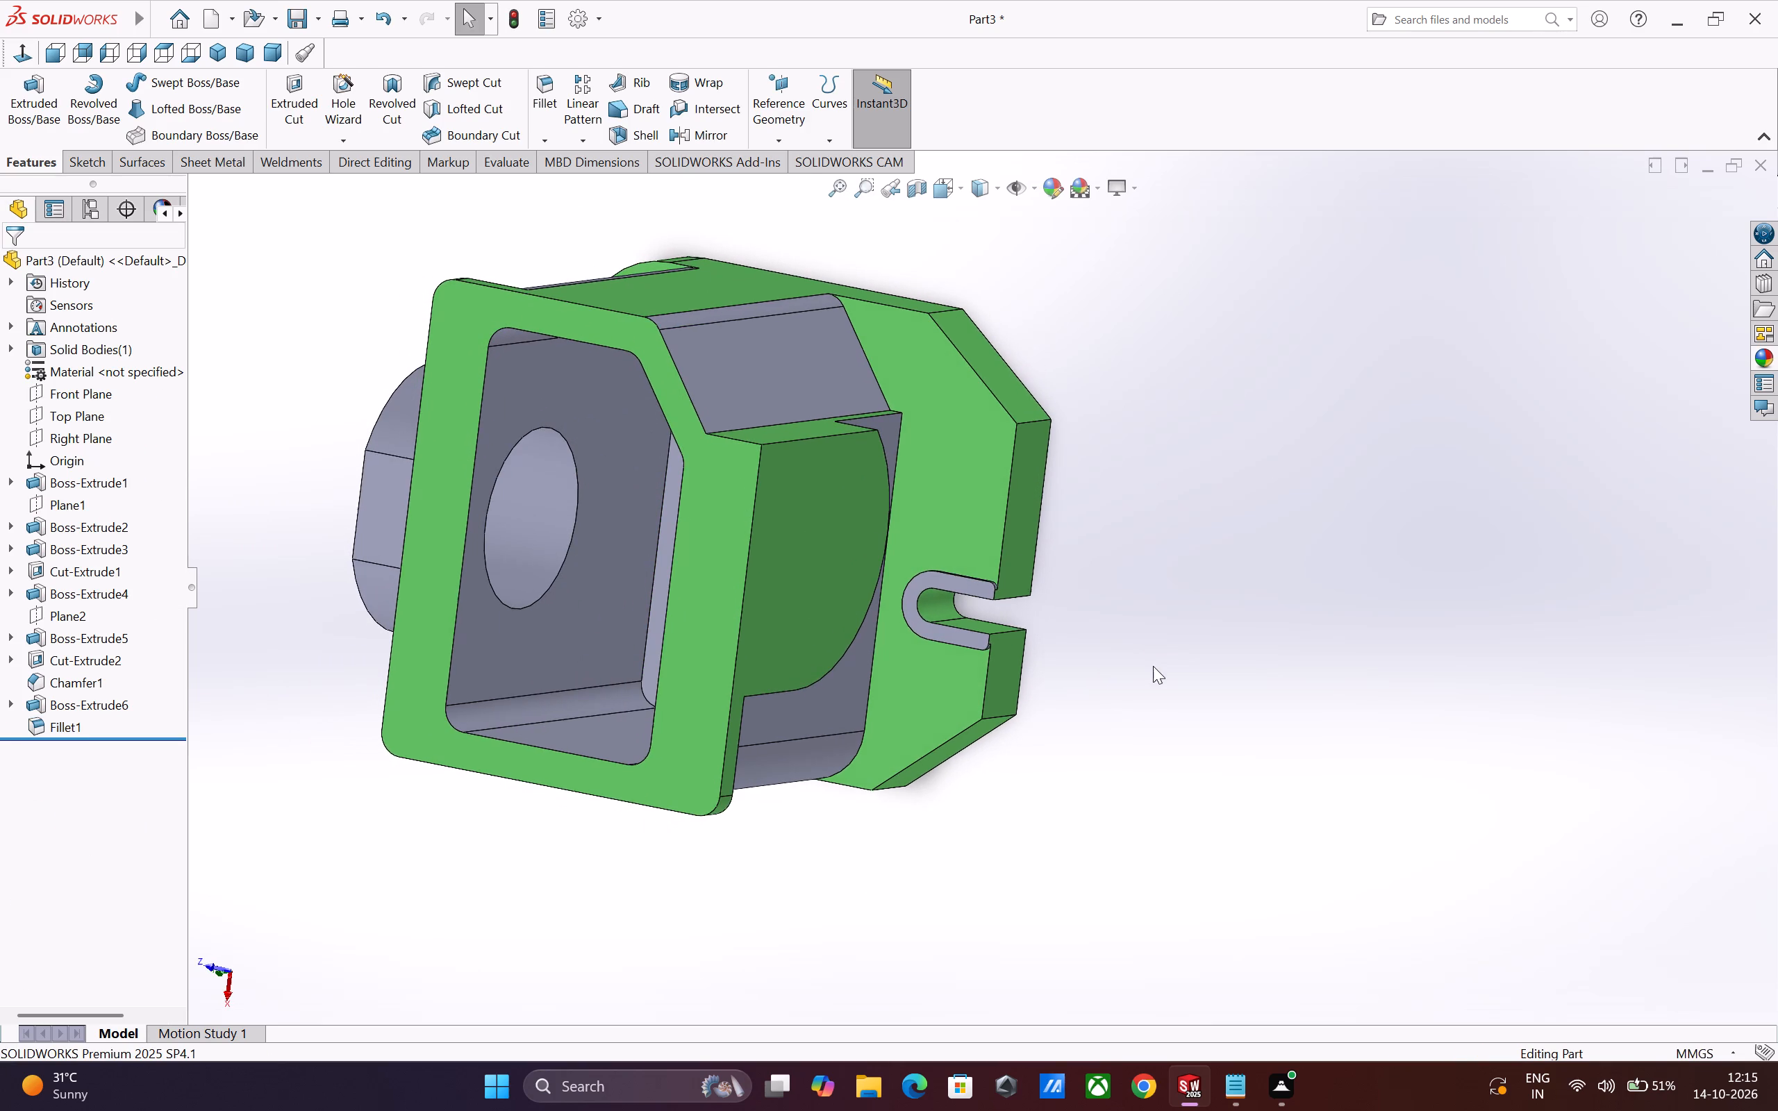
scroll(1153, 666, "up", 1)
middle_click_drag(1153, 666, 1253, 272)
scroll(1045, 585, "down", 3)
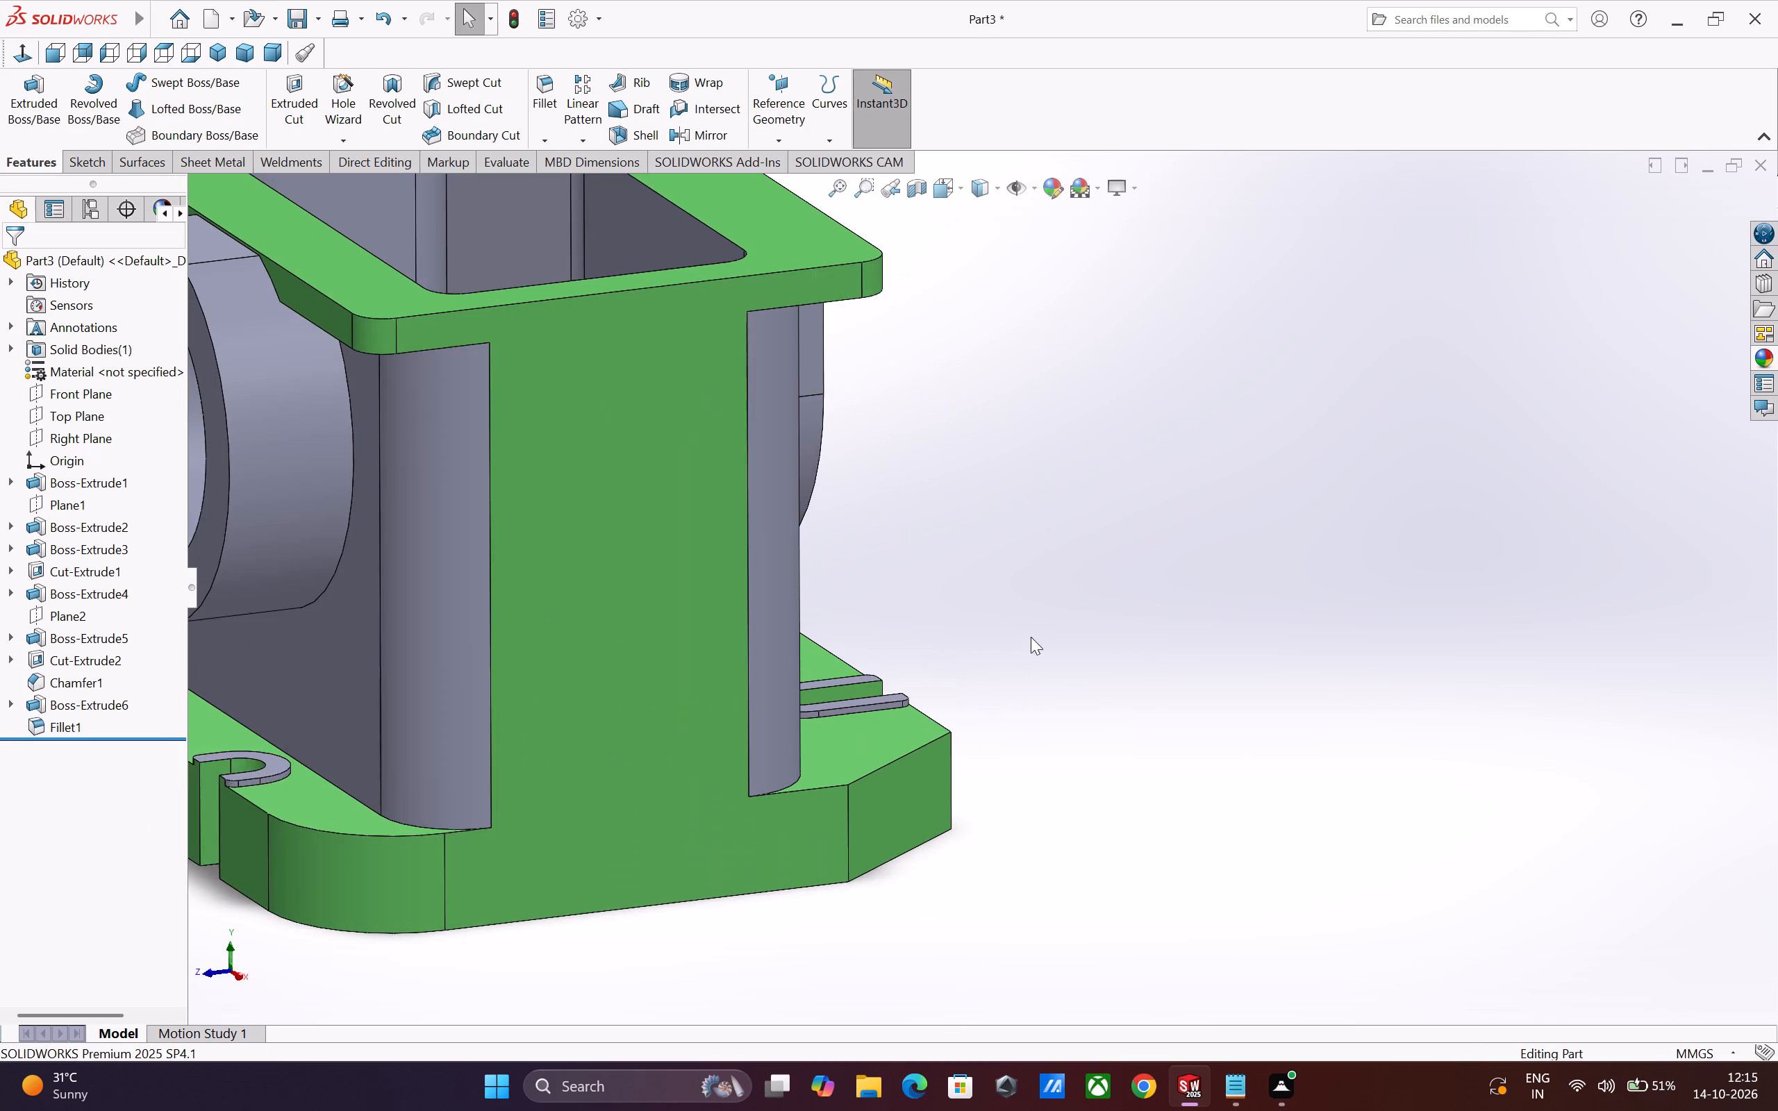
scroll(965, 684, "down", 2)
middle_click_drag(1011, 746, 927, 805)
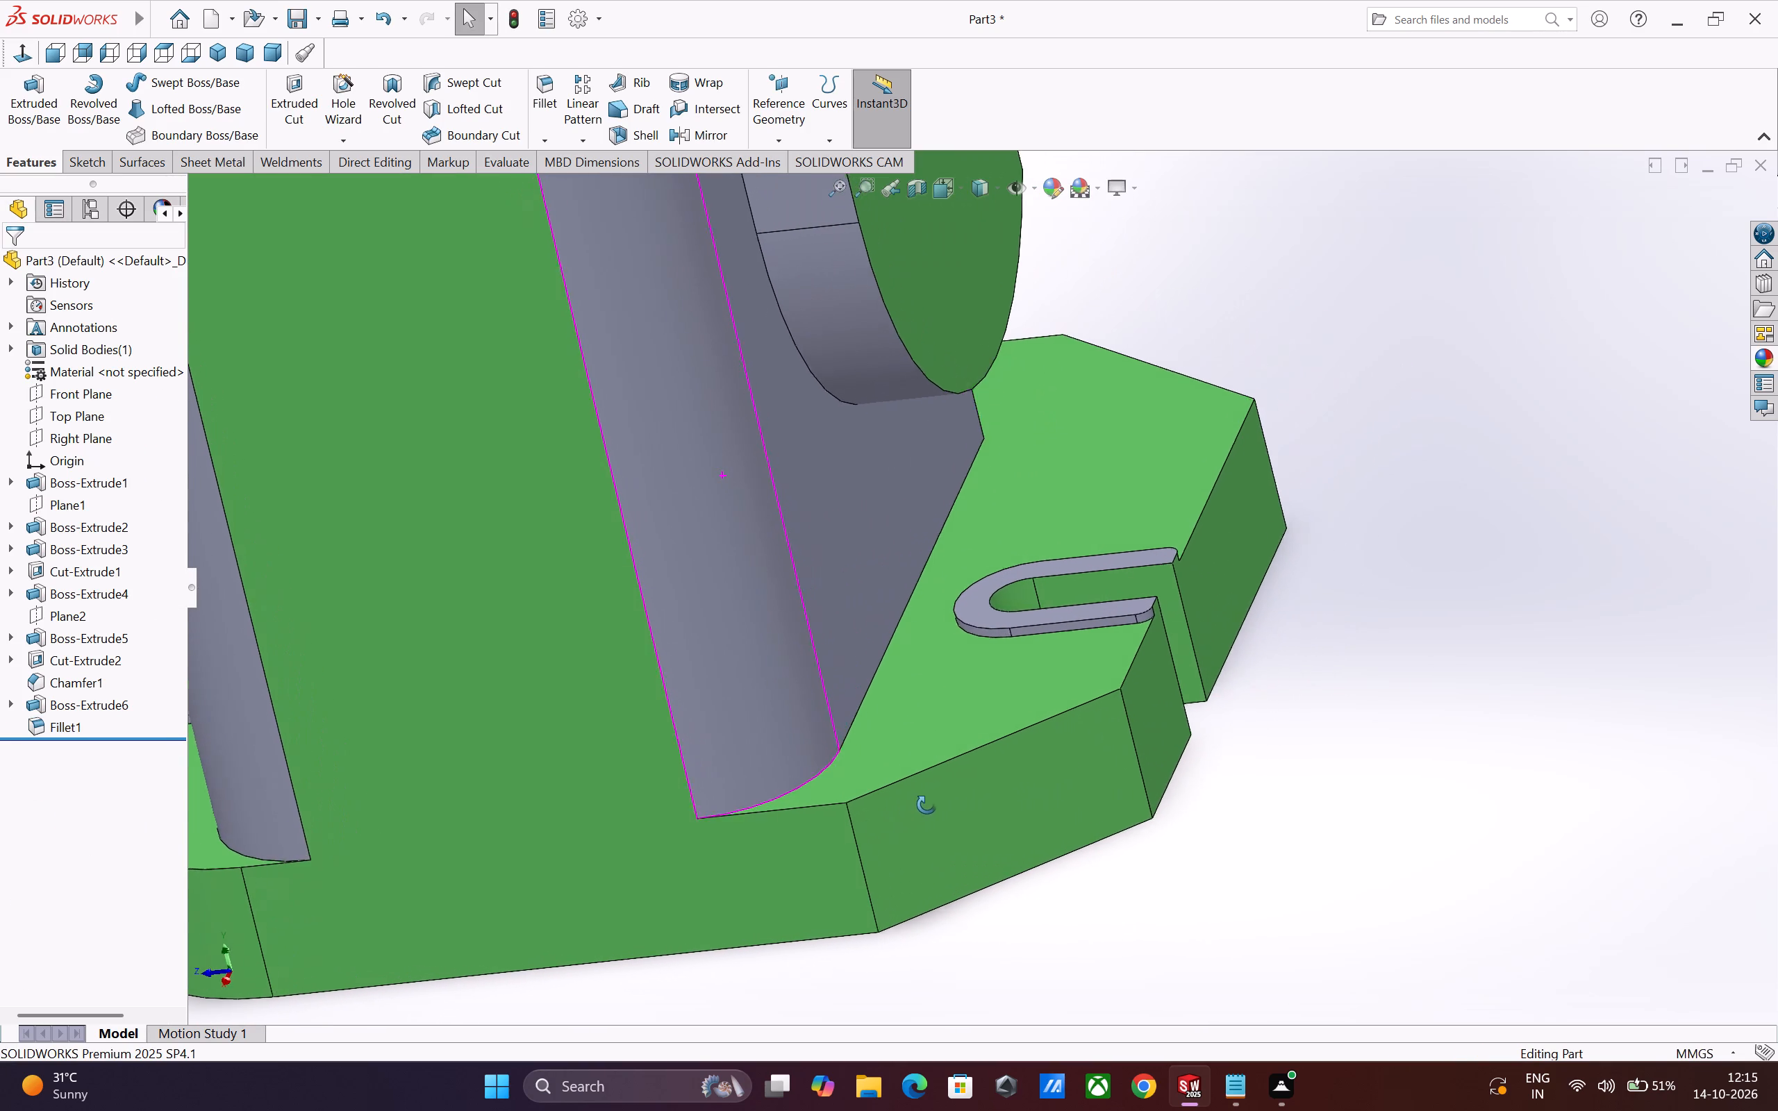
middle_click_drag(927, 805, 1048, 742)
scroll(1045, 745, "up", 2)
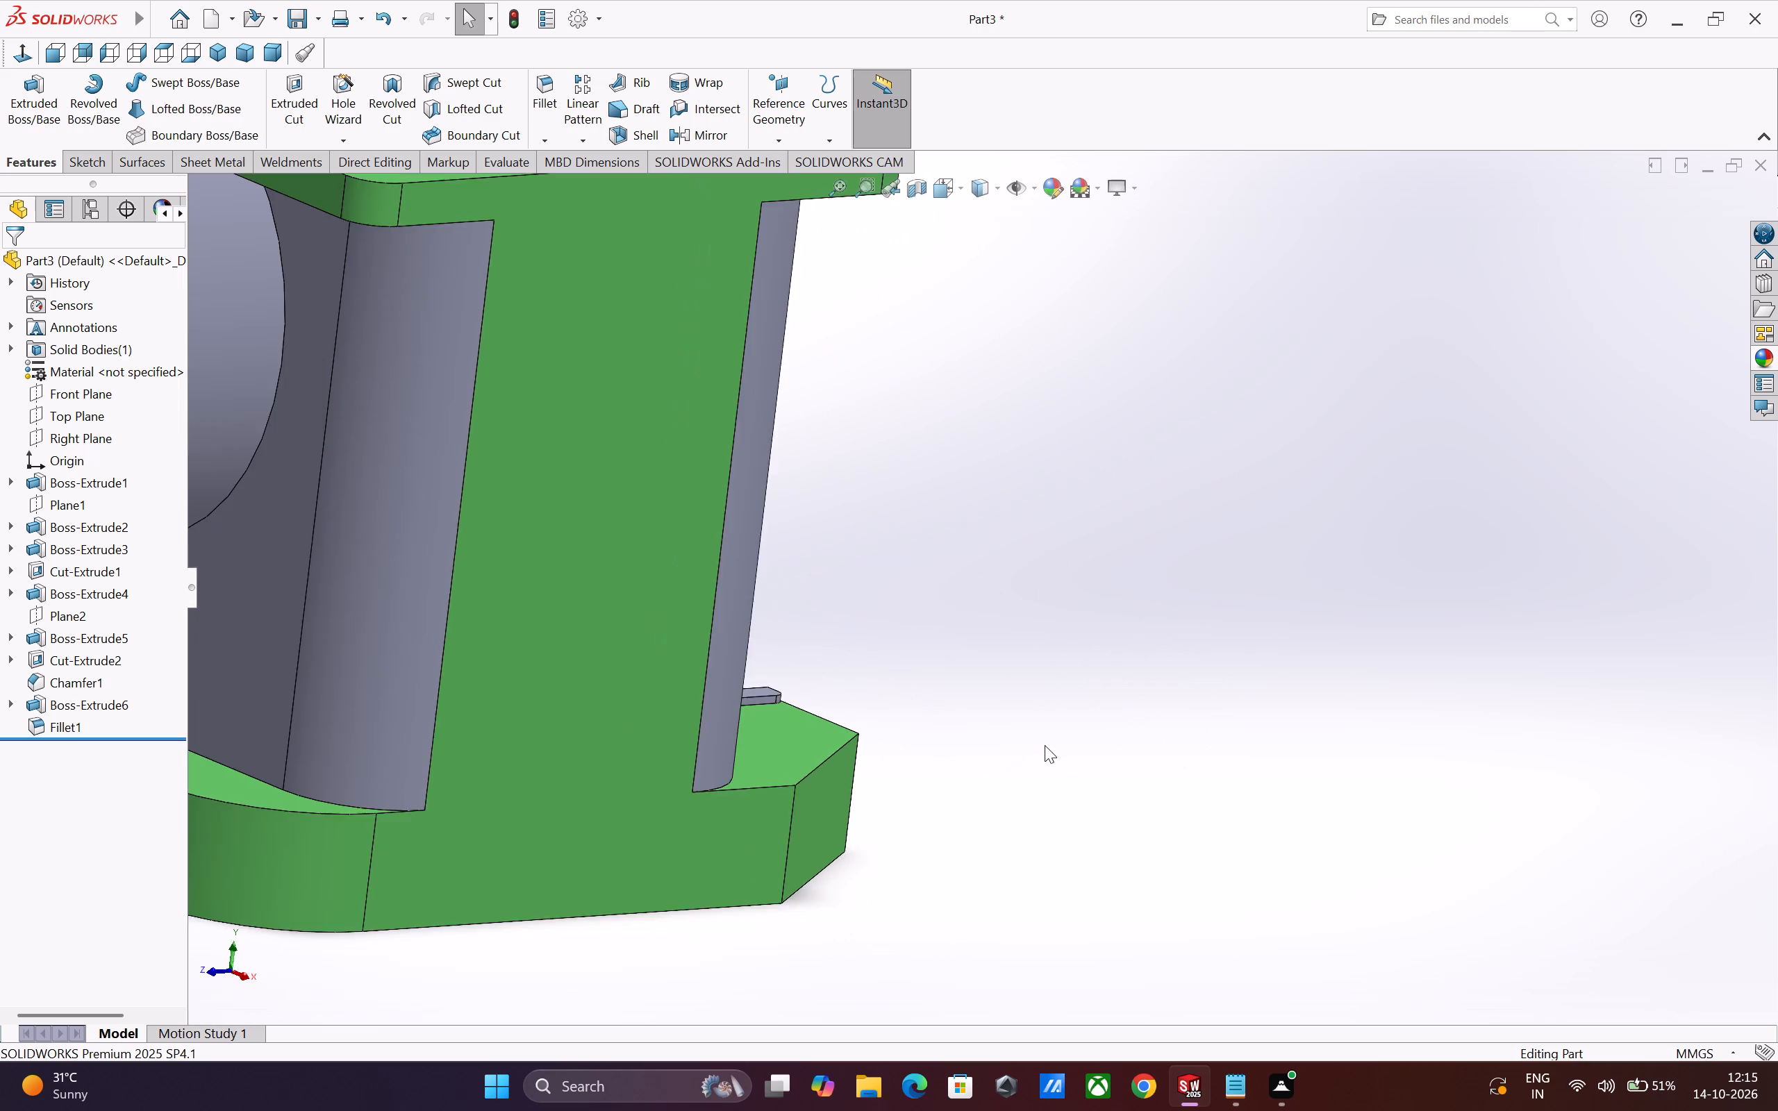
scroll(1045, 745, "up", 4)
scroll(631, 647, "down", 9)
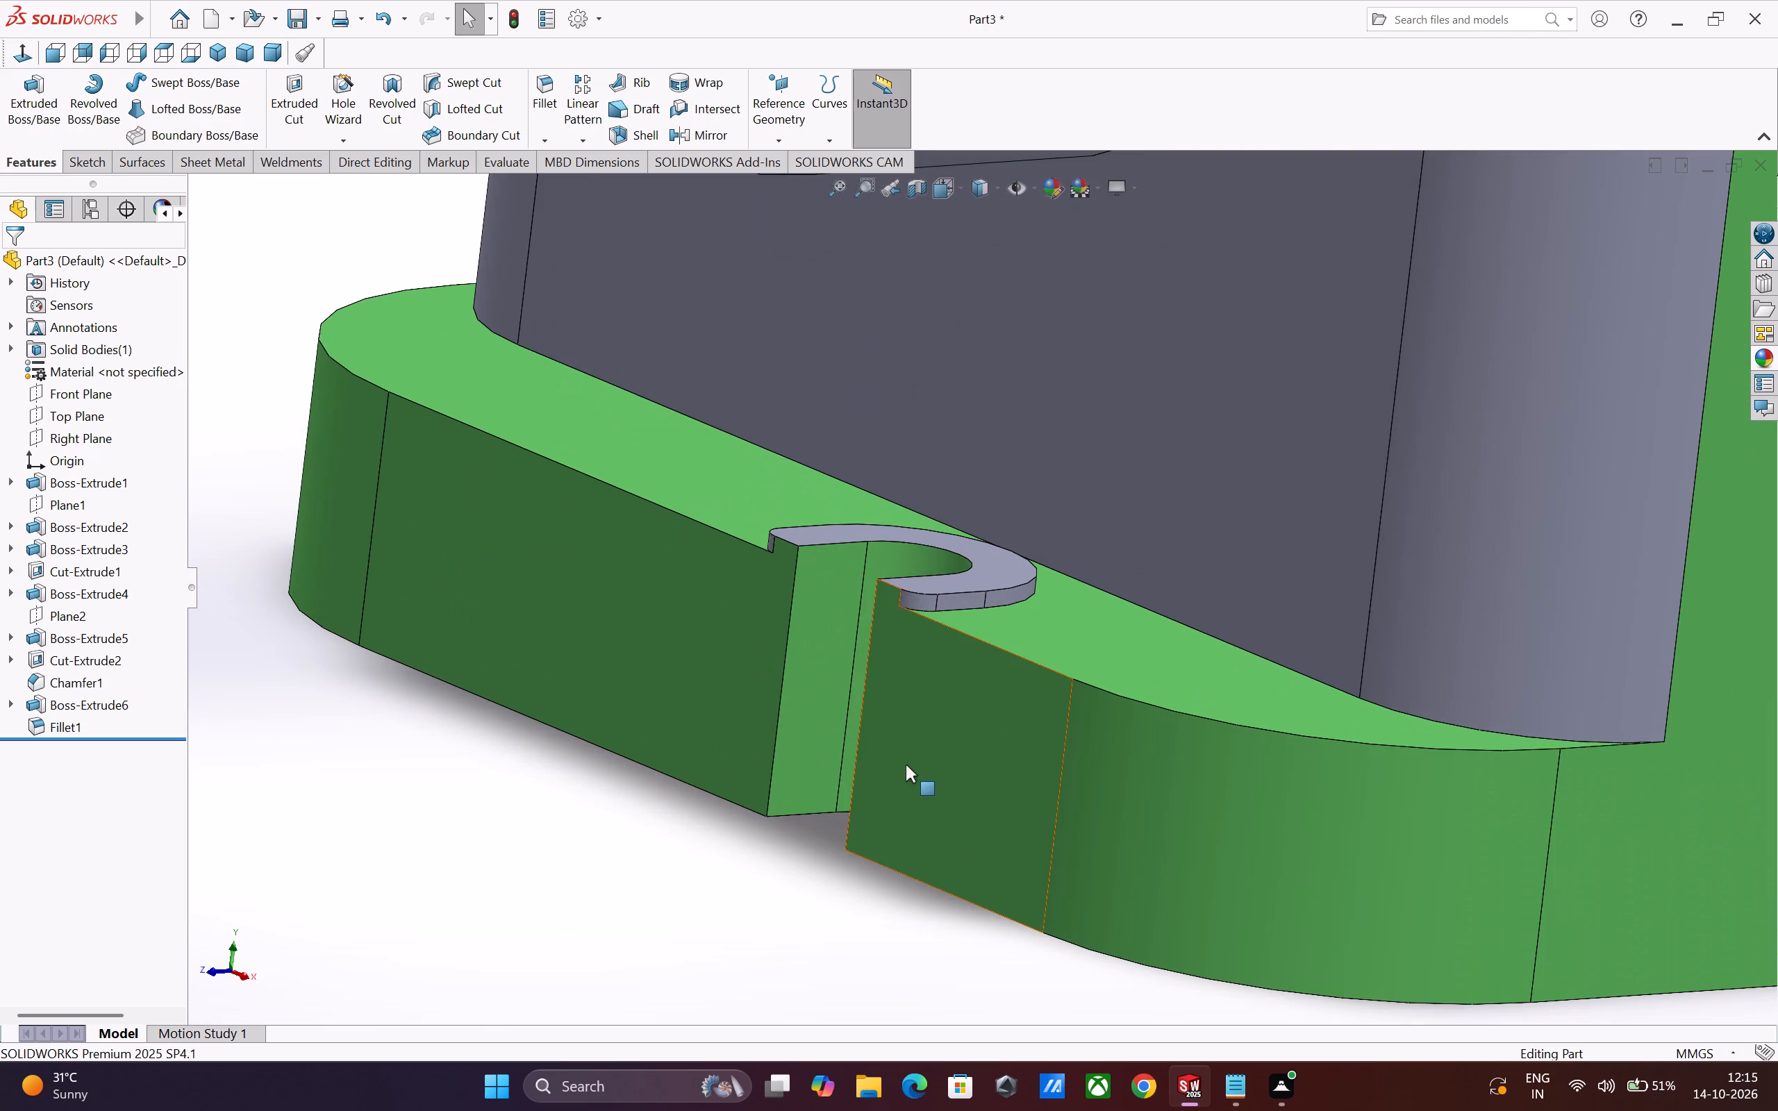
middle_click_drag(899, 771, 964, 771)
scroll(964, 771, "up", 2)
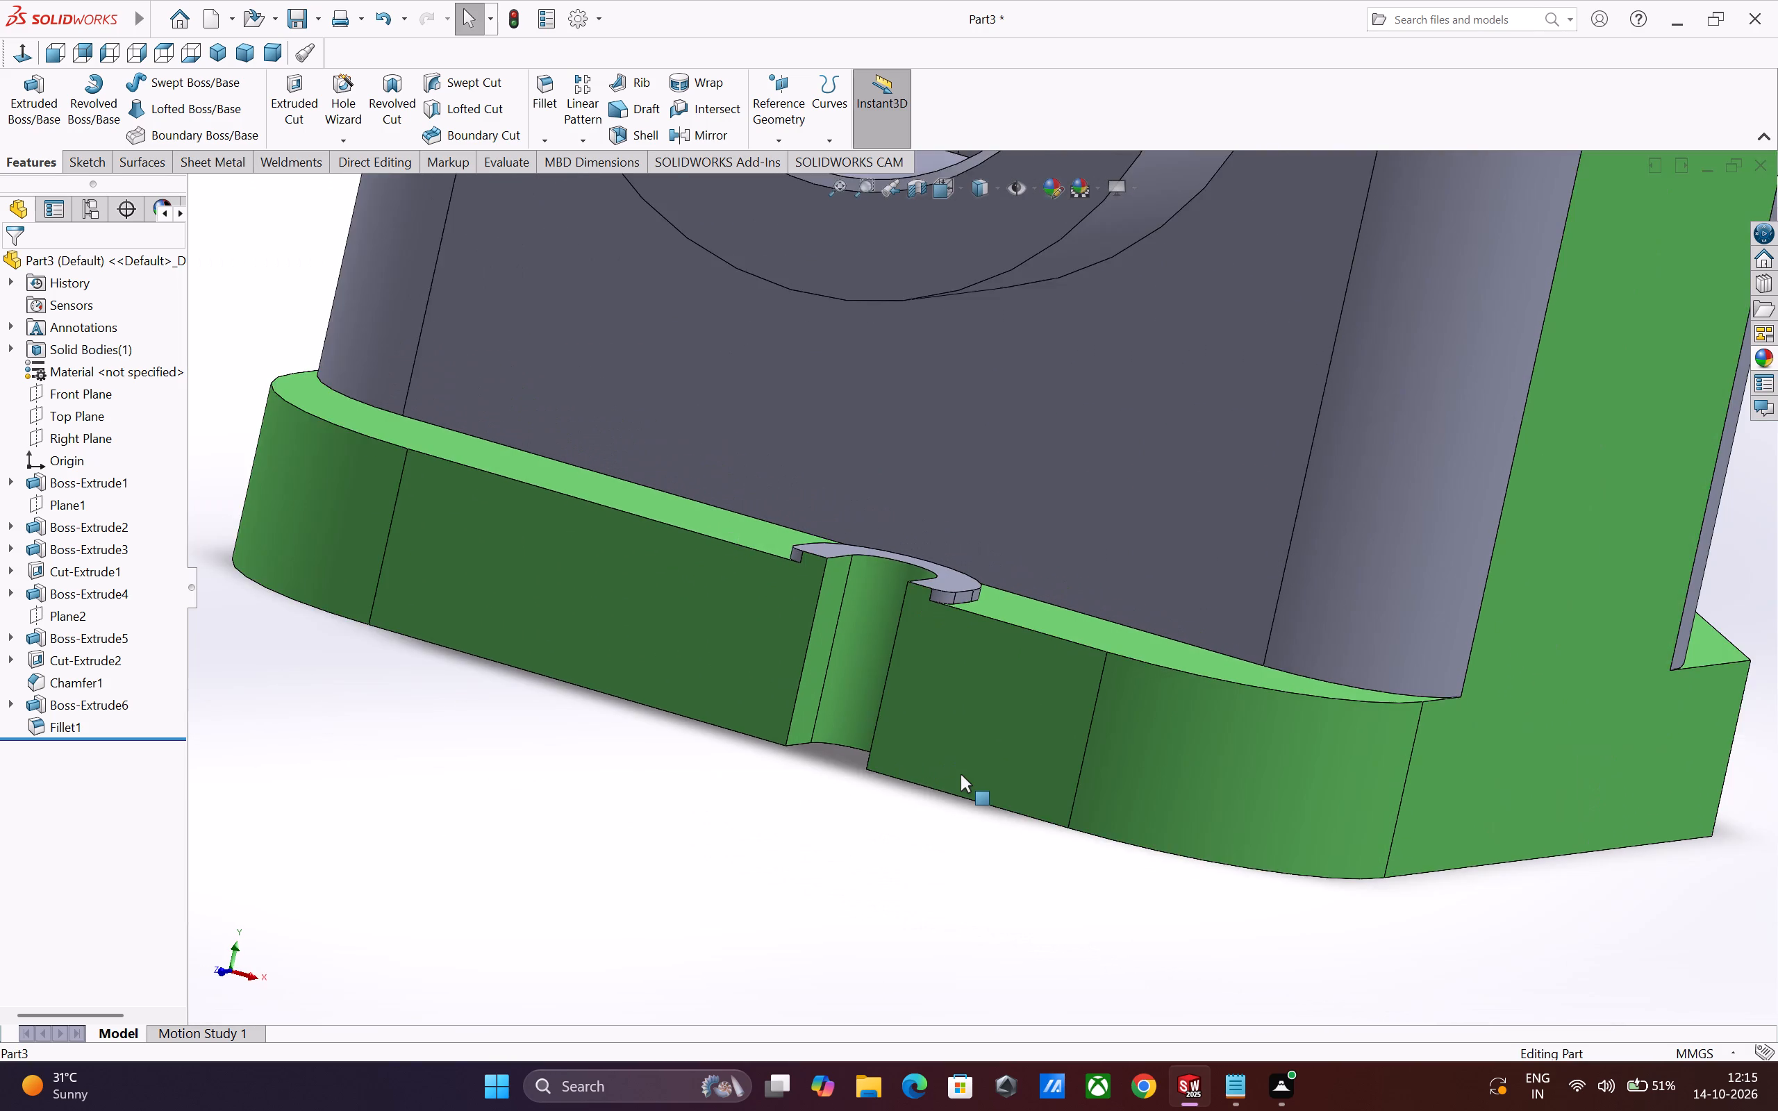
scroll(961, 774, "up", 11)
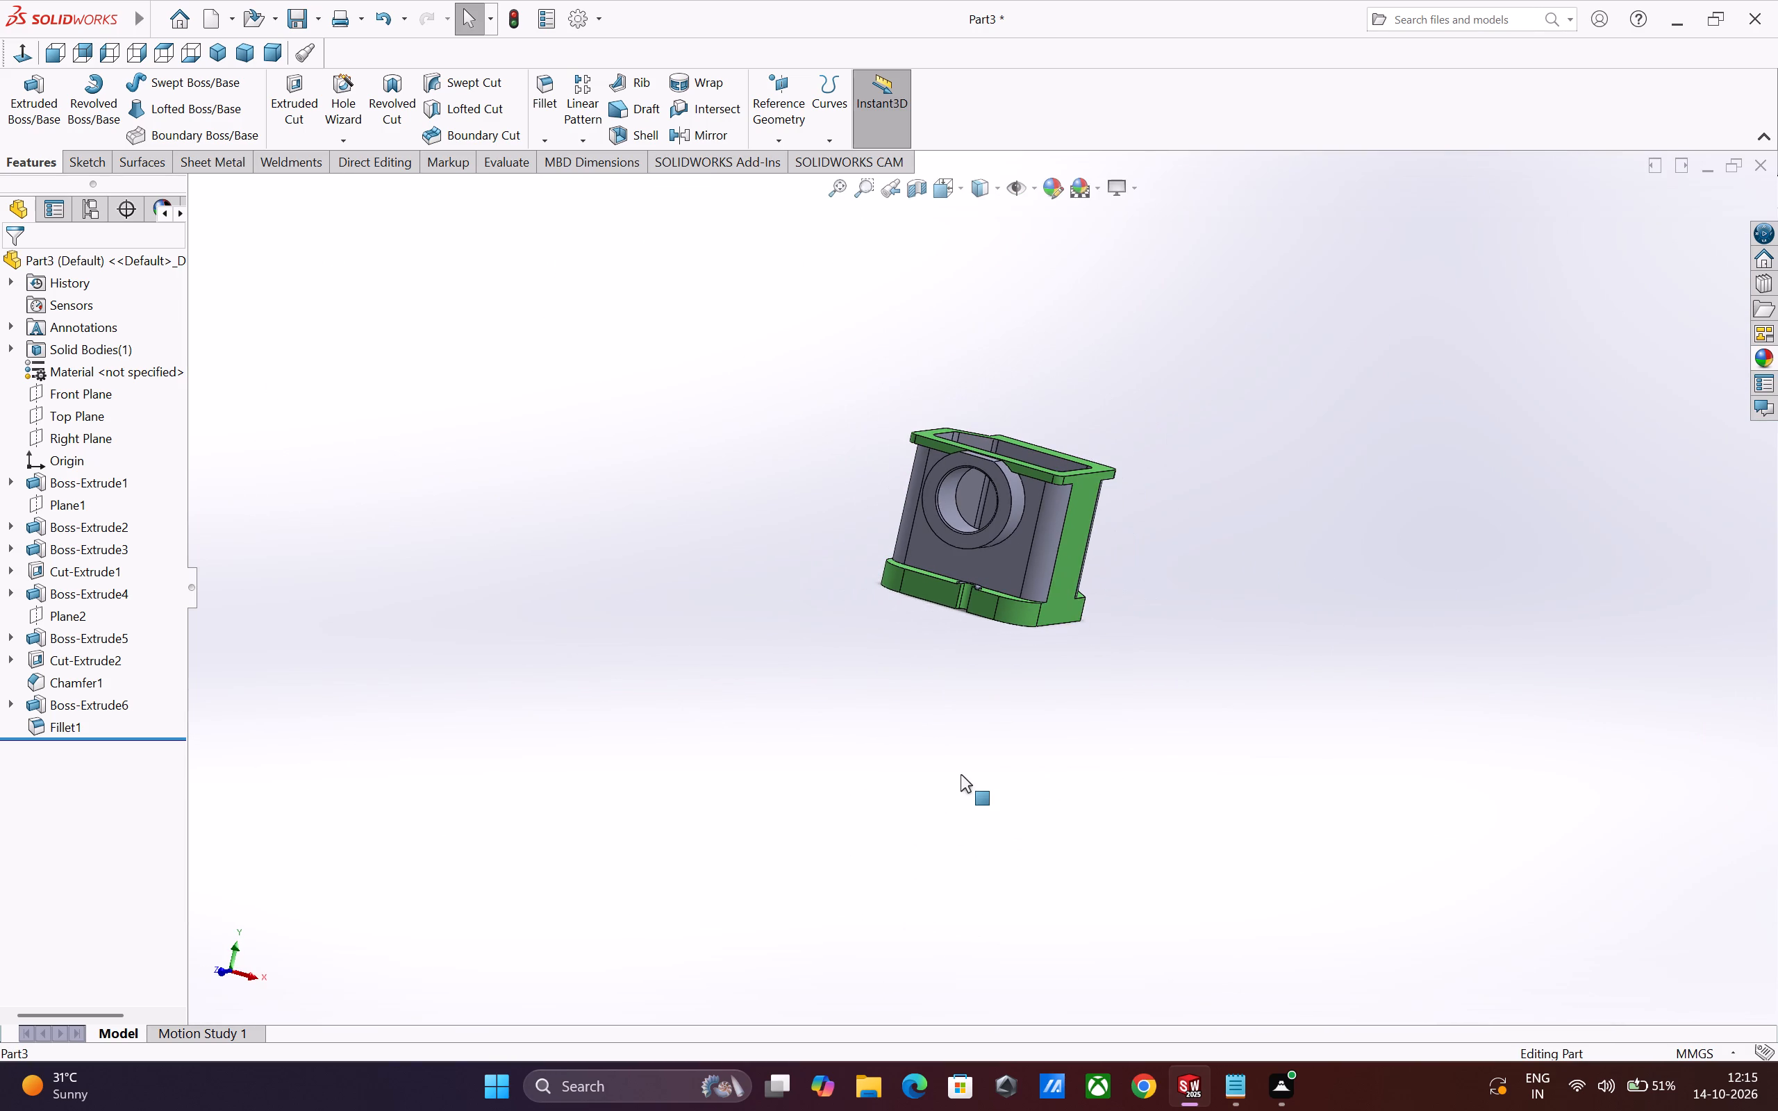
scroll(914, 551, "down", 3)
scroll(984, 602, "down", 2)
scroll(1087, 623, "down", 2)
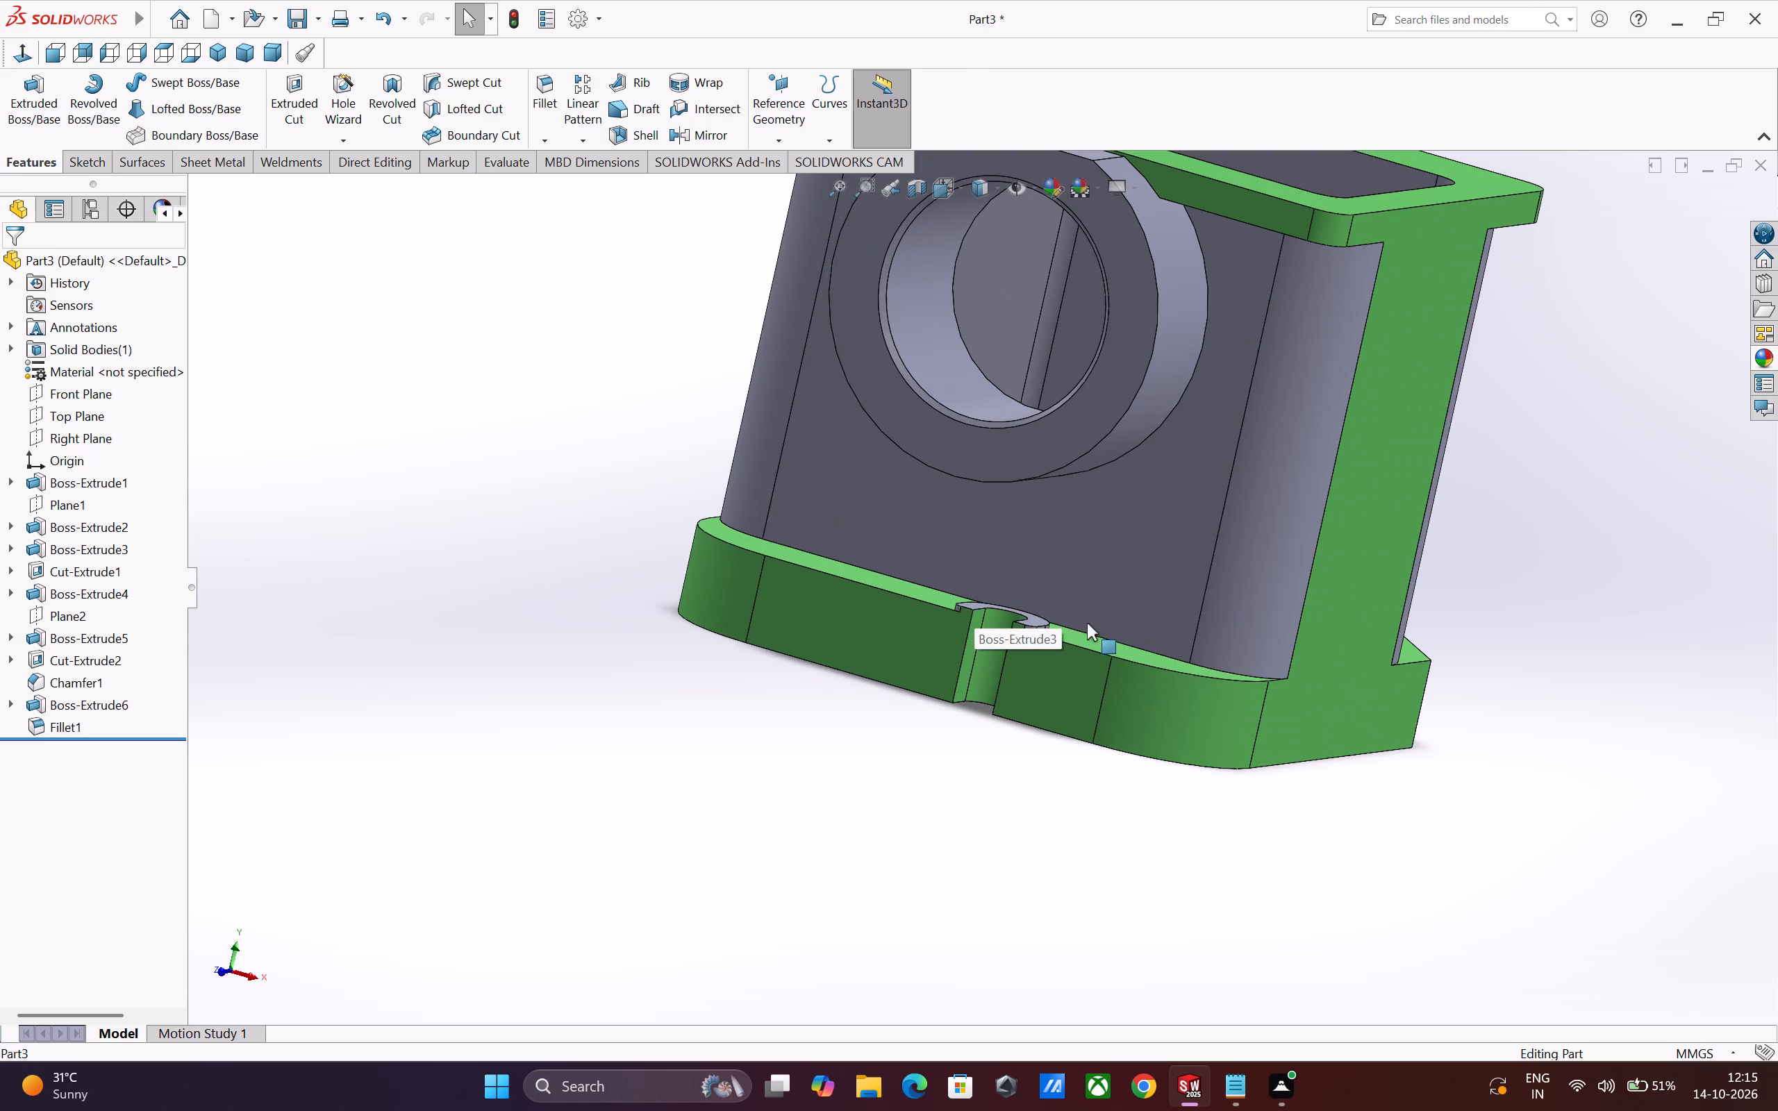
scroll(1019, 599, "down", 2)
scroll(1114, 615, "down", 1)
middle_click_drag(1121, 621, 1092, 647)
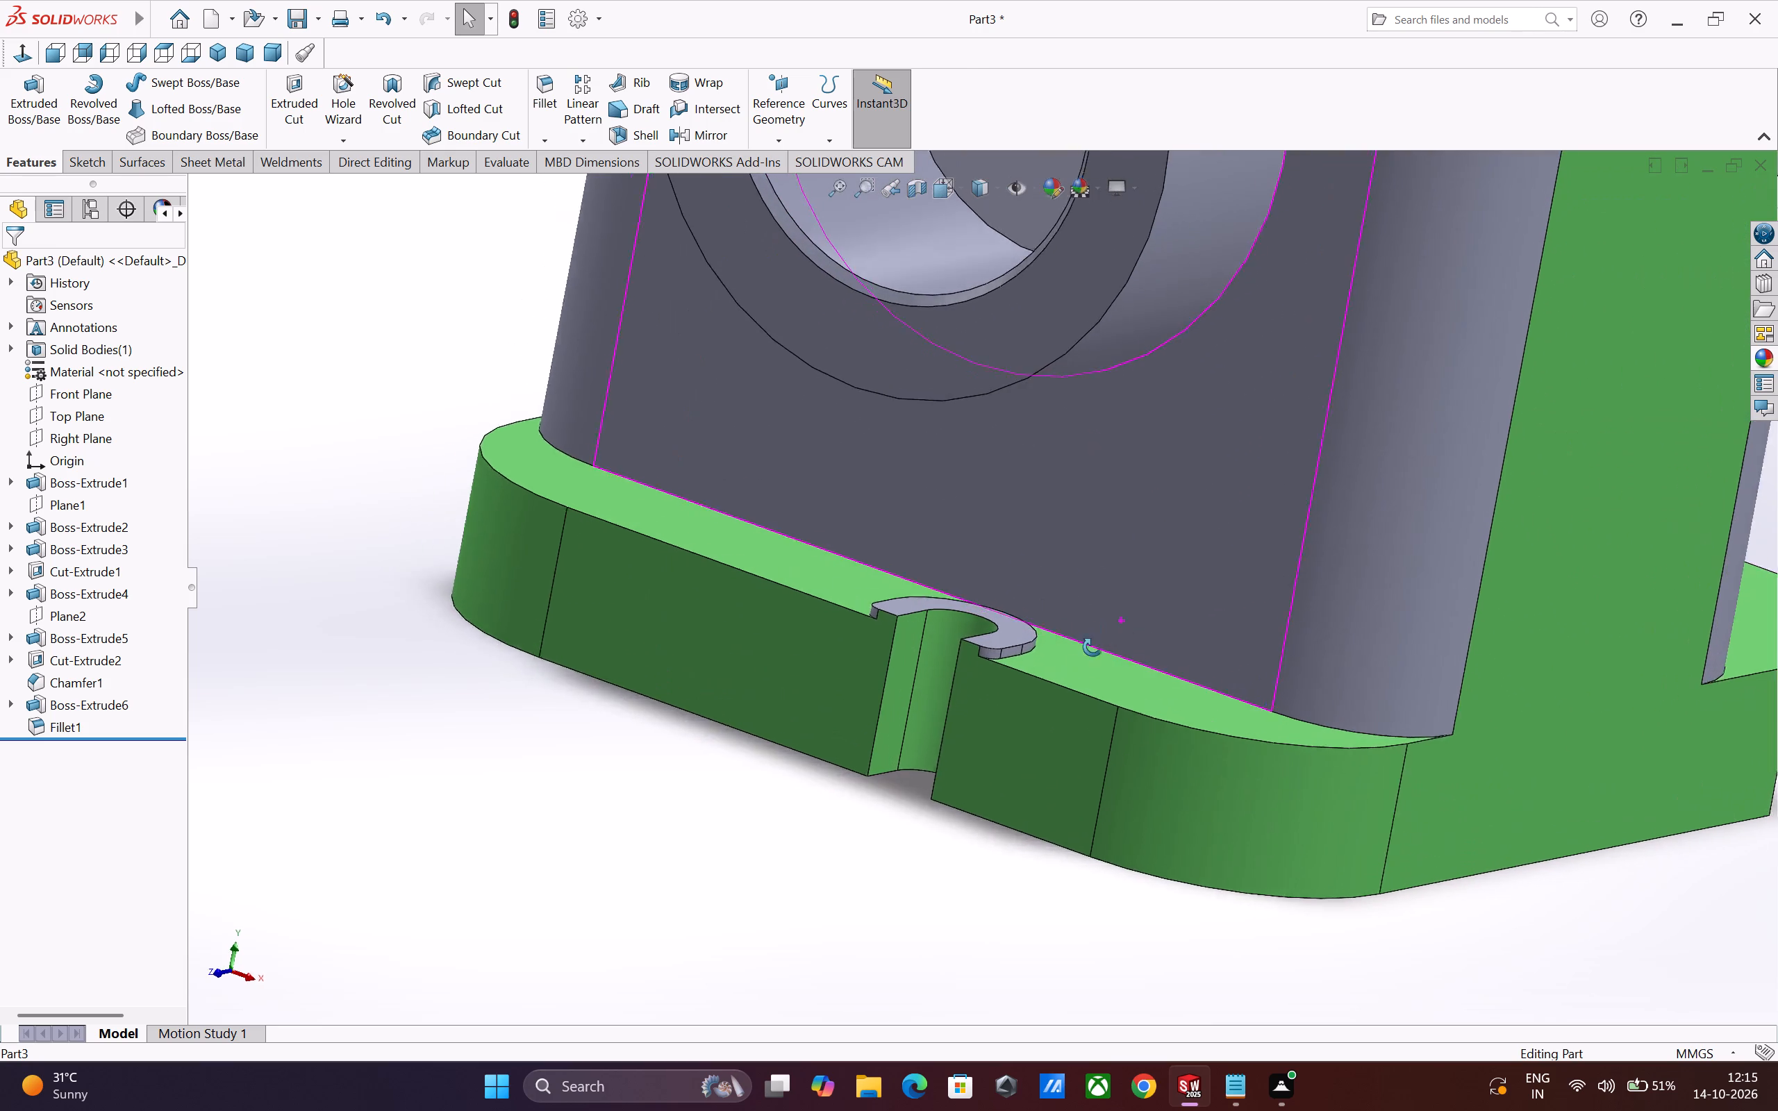
middle_click_drag(1092, 647, 1036, 712)
scroll(1047, 708, "up", 5)
middle_click_drag(1090, 737, 1083, 743)
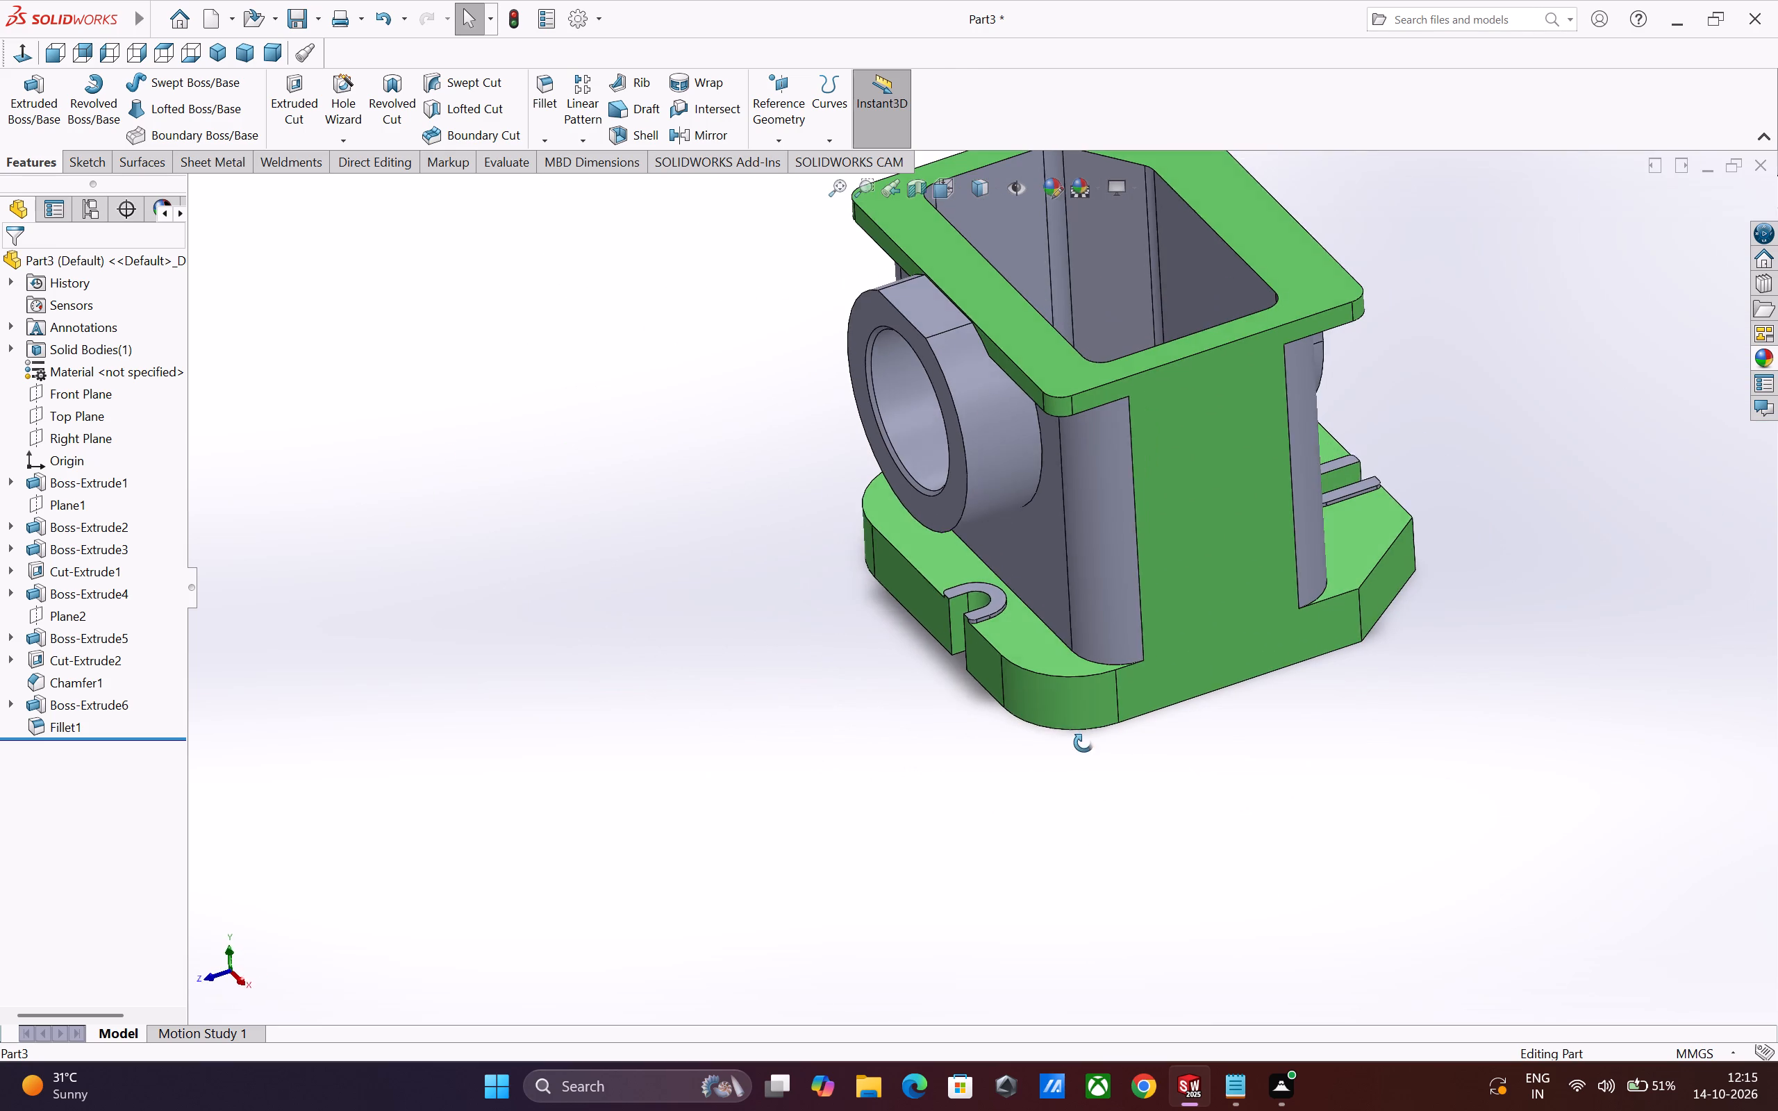
middle_click_drag(1083, 743, 1041, 773)
middle_click_drag(1195, 680, 1146, 720)
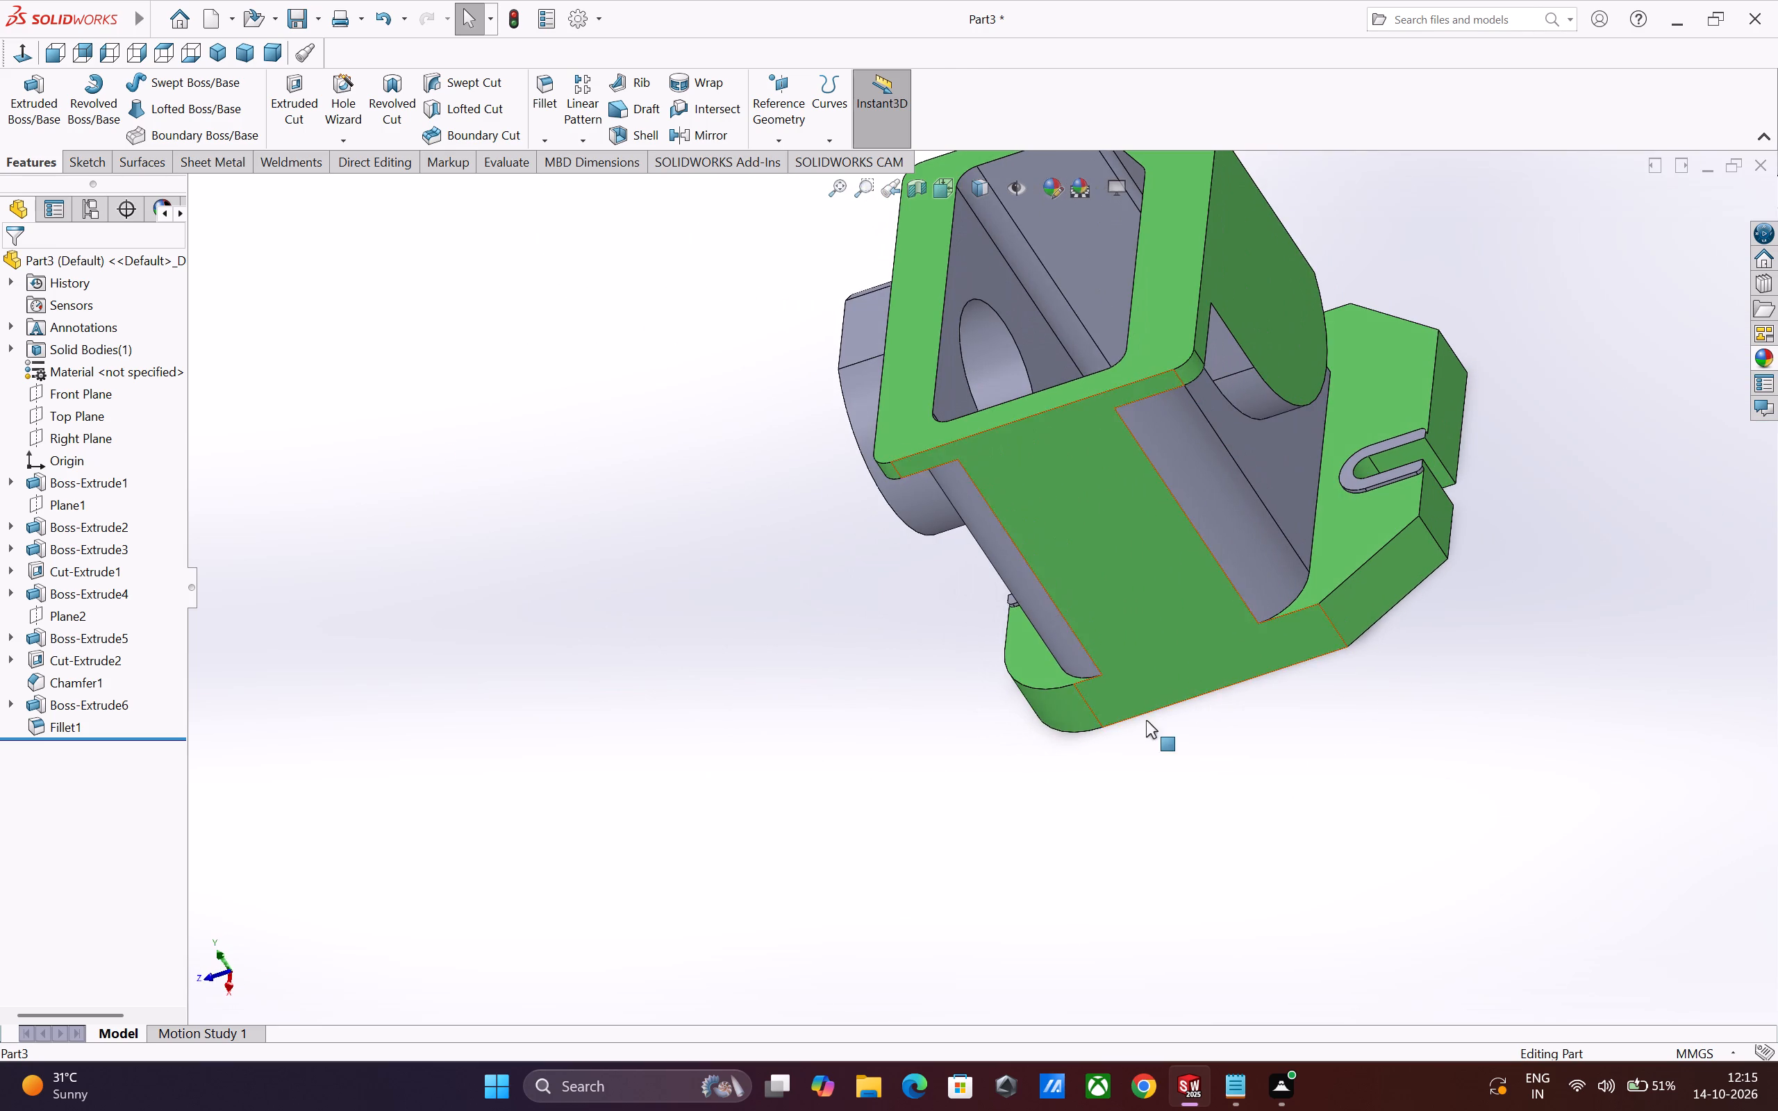
Examine the whole part from several sides, including the frame opening, the bored boss and the opposite boss.
scroll(1289, 628, "up", 3)
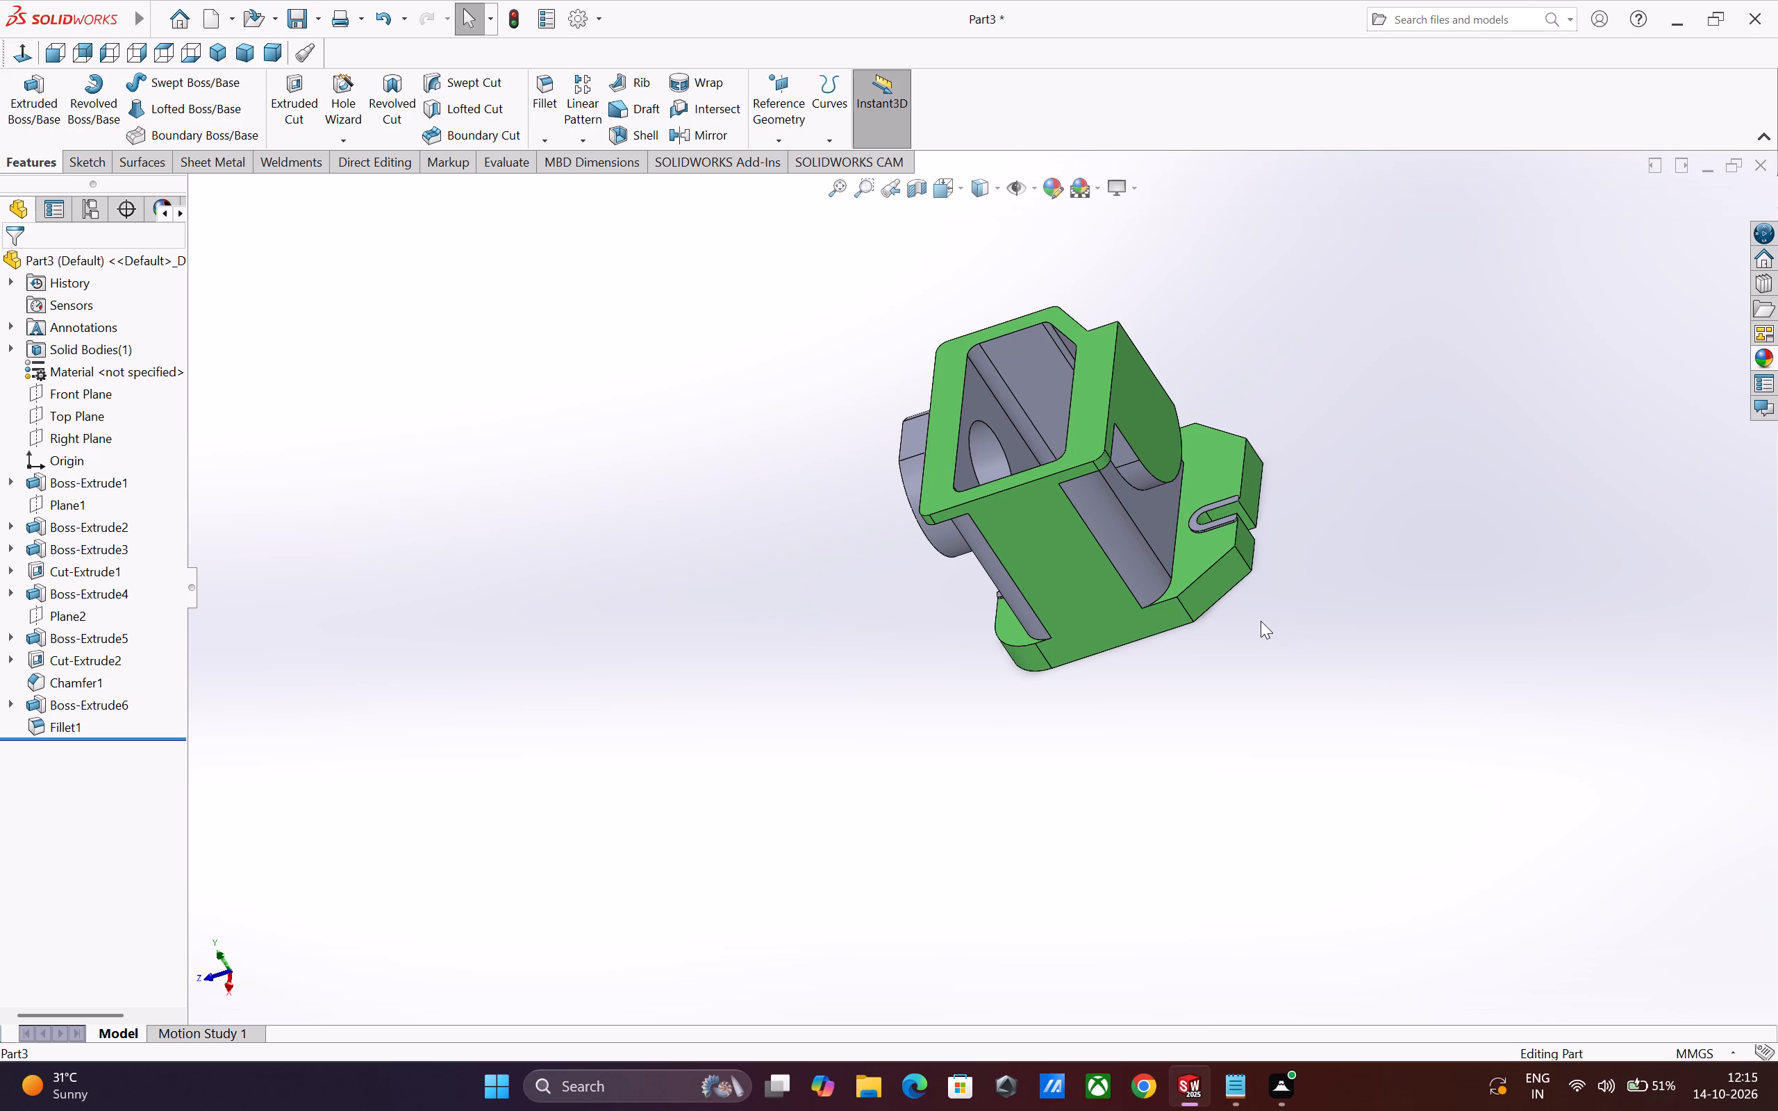
scroll(1106, 428, "down", 3)
middle_click_drag(997, 446, 1014, 530)
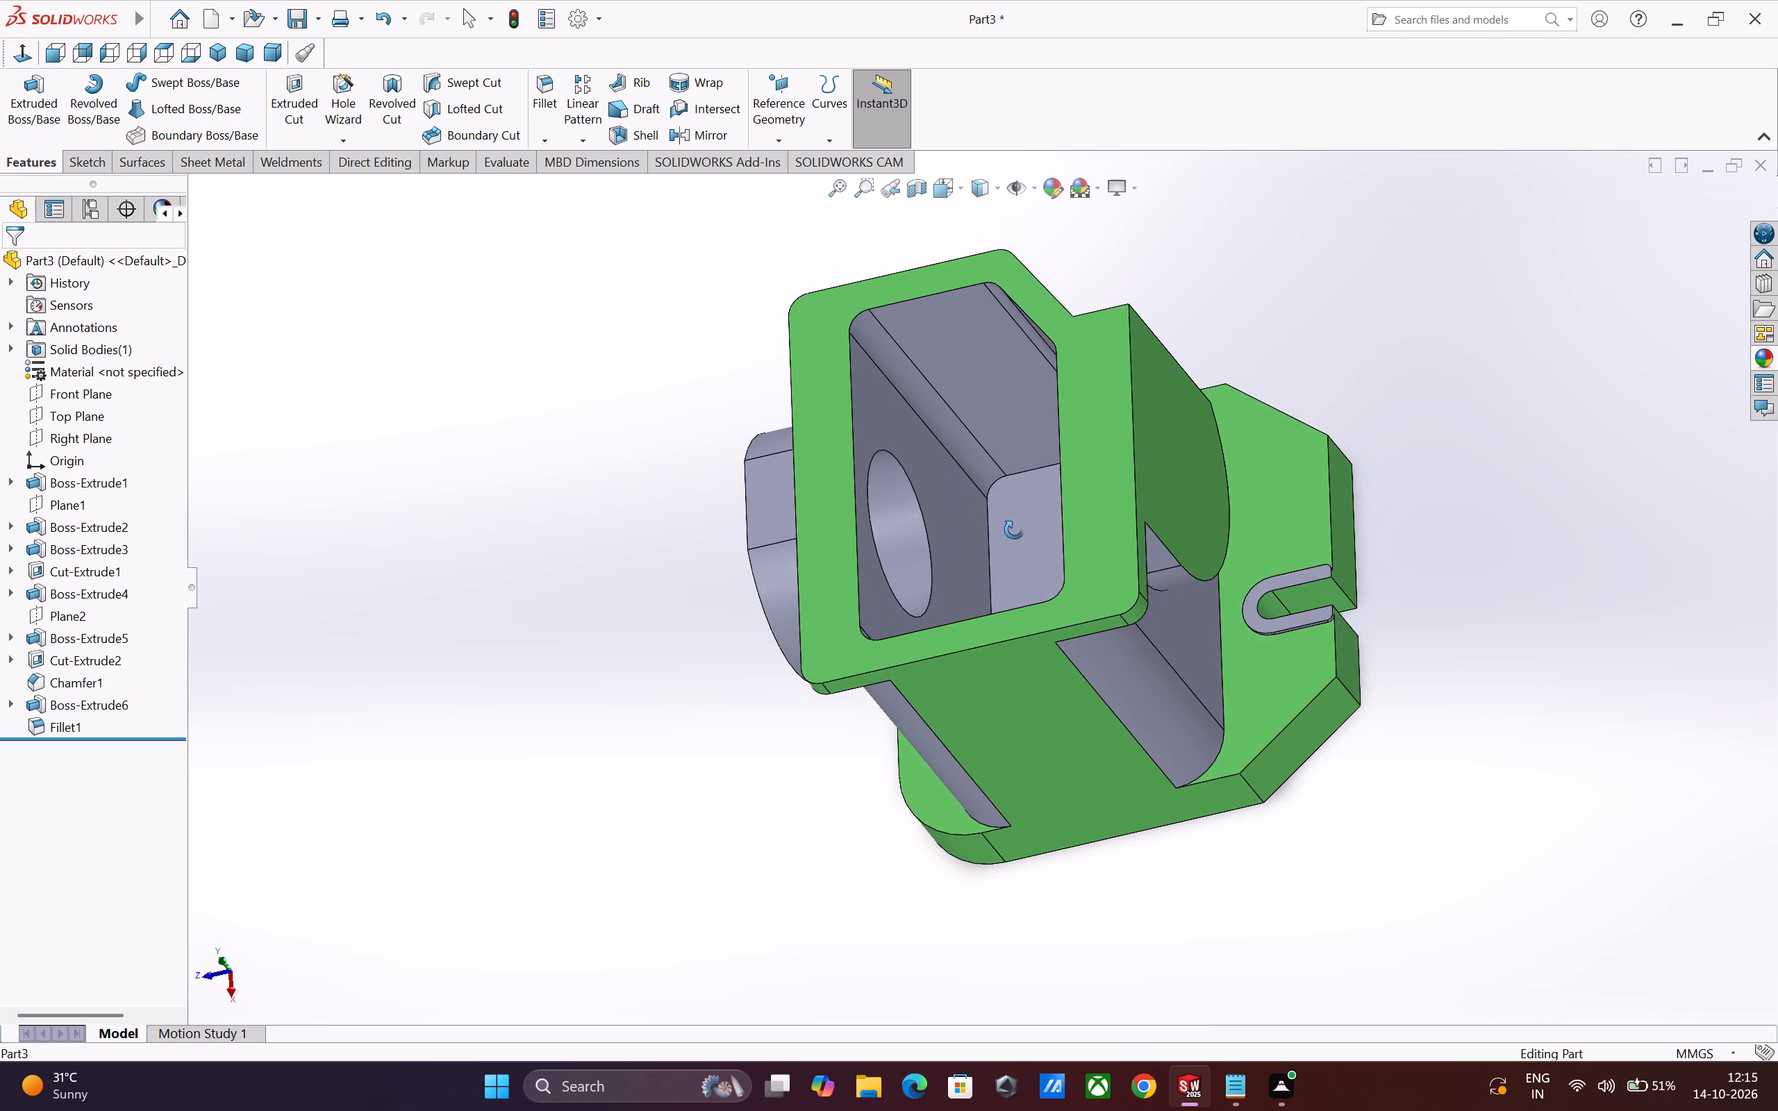
middle_click_drag(1014, 530, 999, 566)
scroll(999, 566, "down", 1)
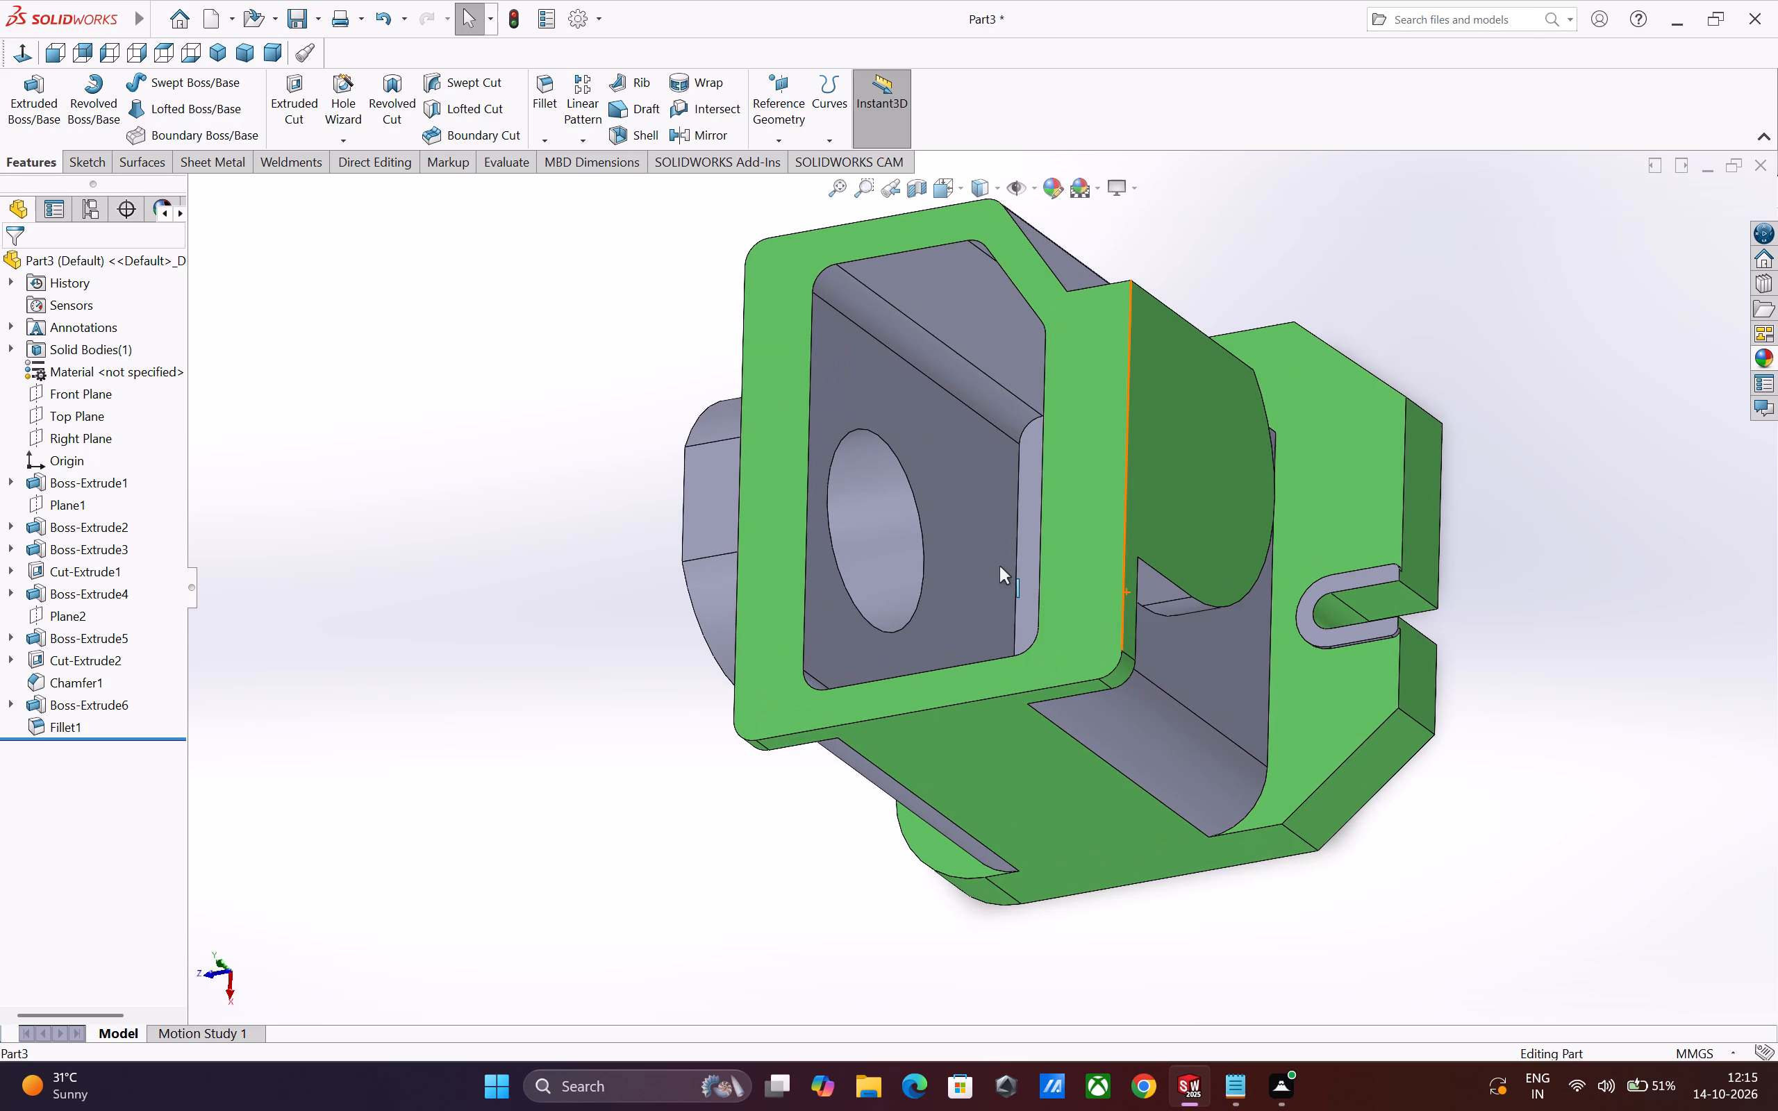
middle_click_drag(1006, 561, 1006, 589)
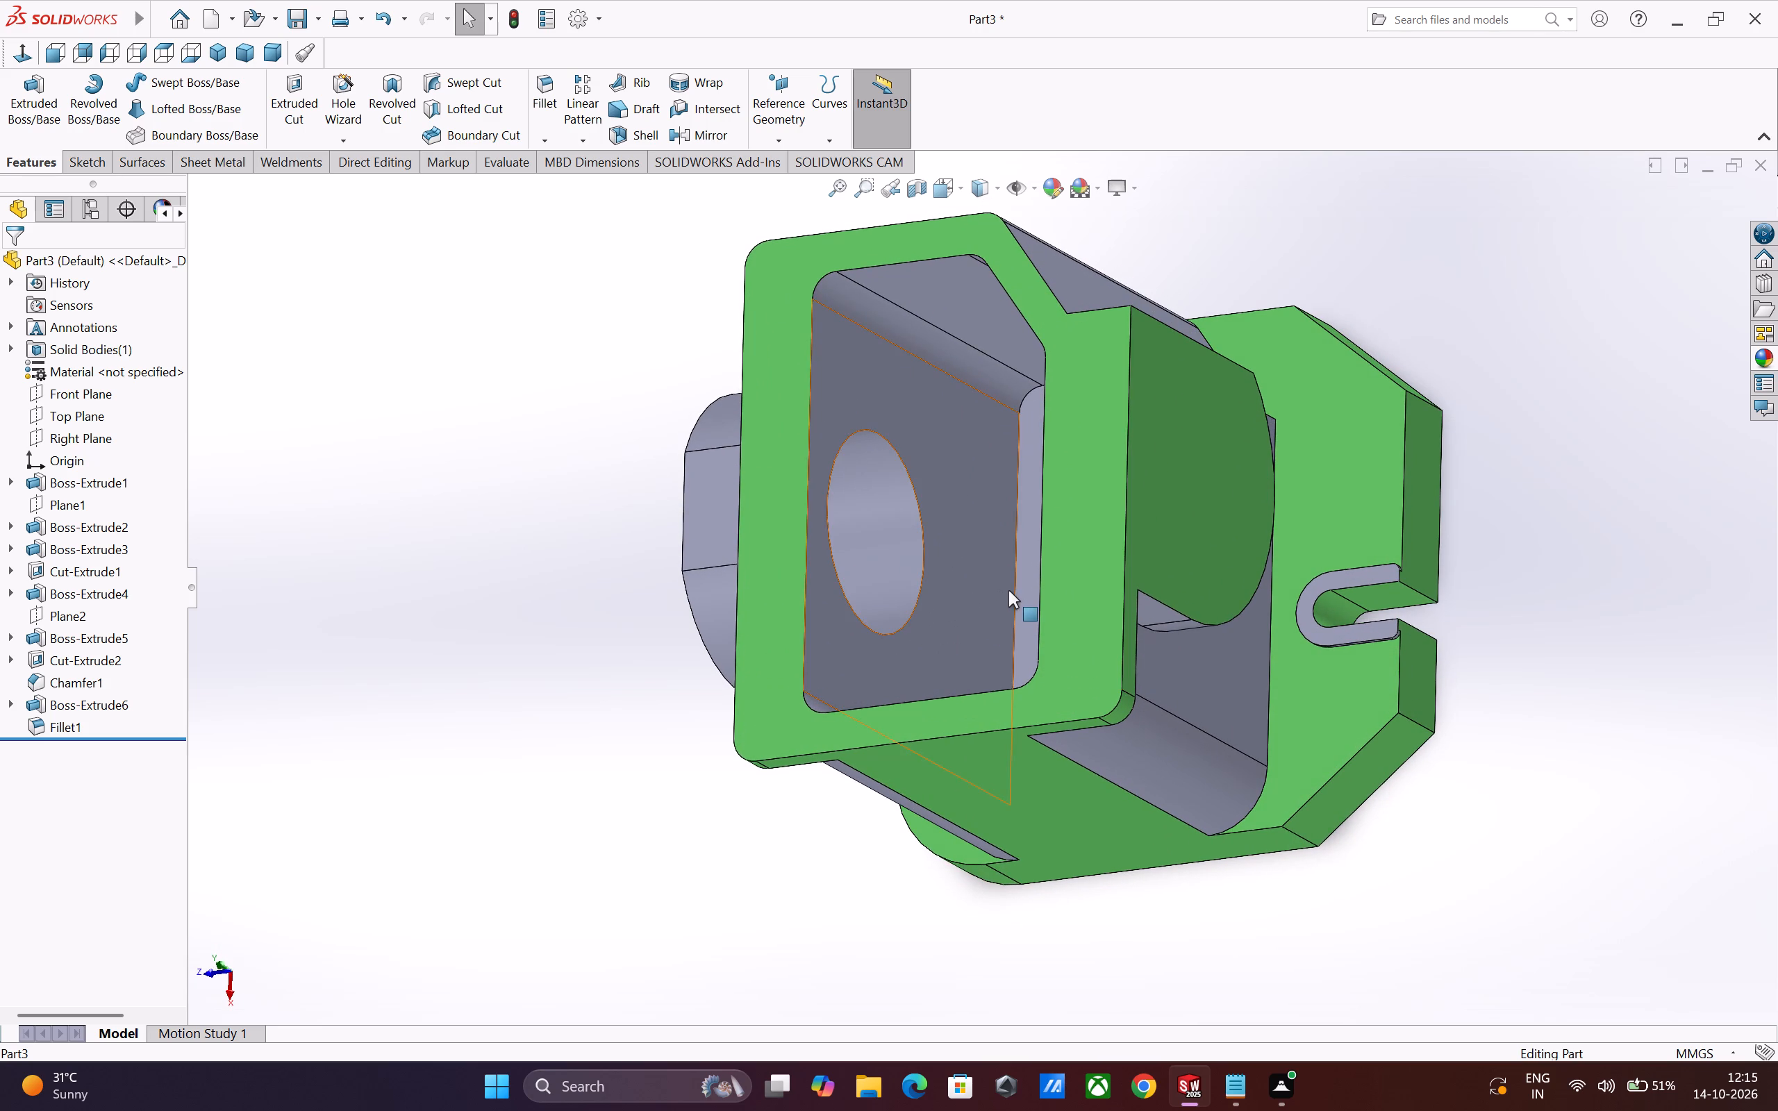
middle_click_drag(1008, 590, 1048, 594)
middle_click_drag(1052, 603, 1121, 603)
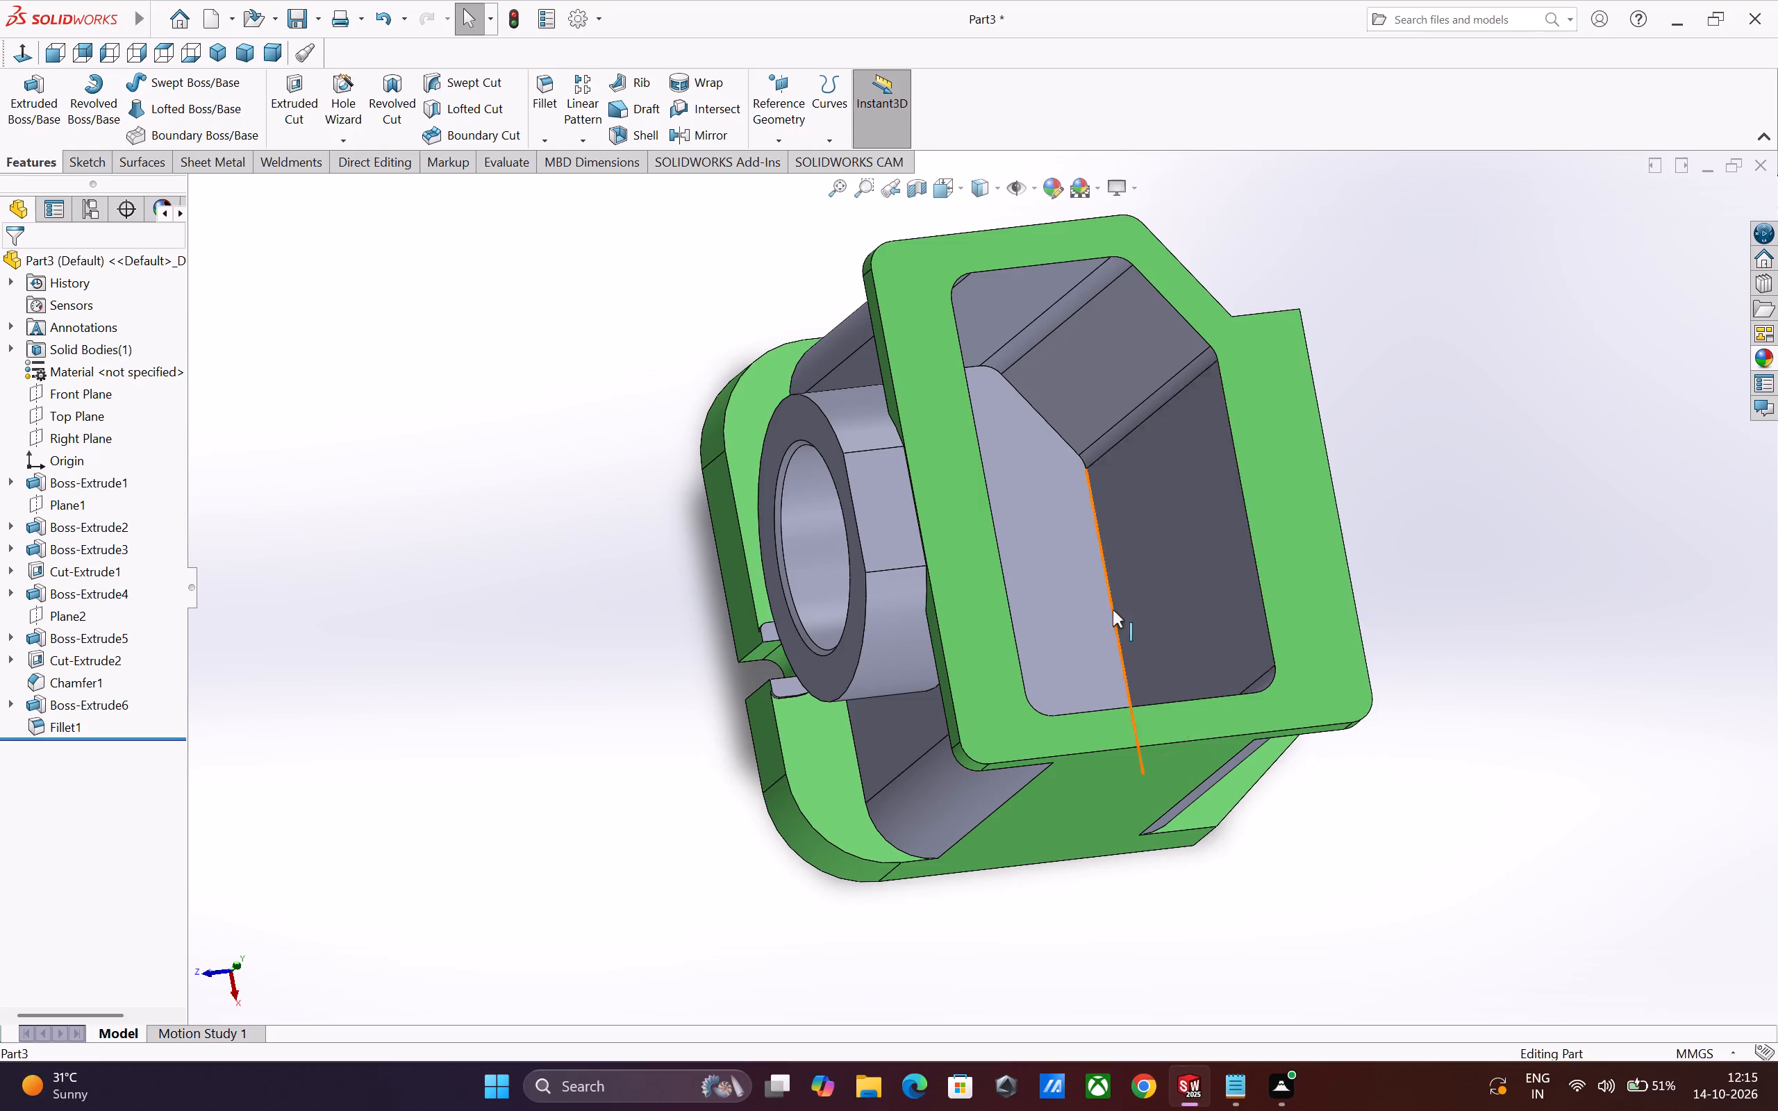
middle_click_drag(1108, 613, 1205, 585)
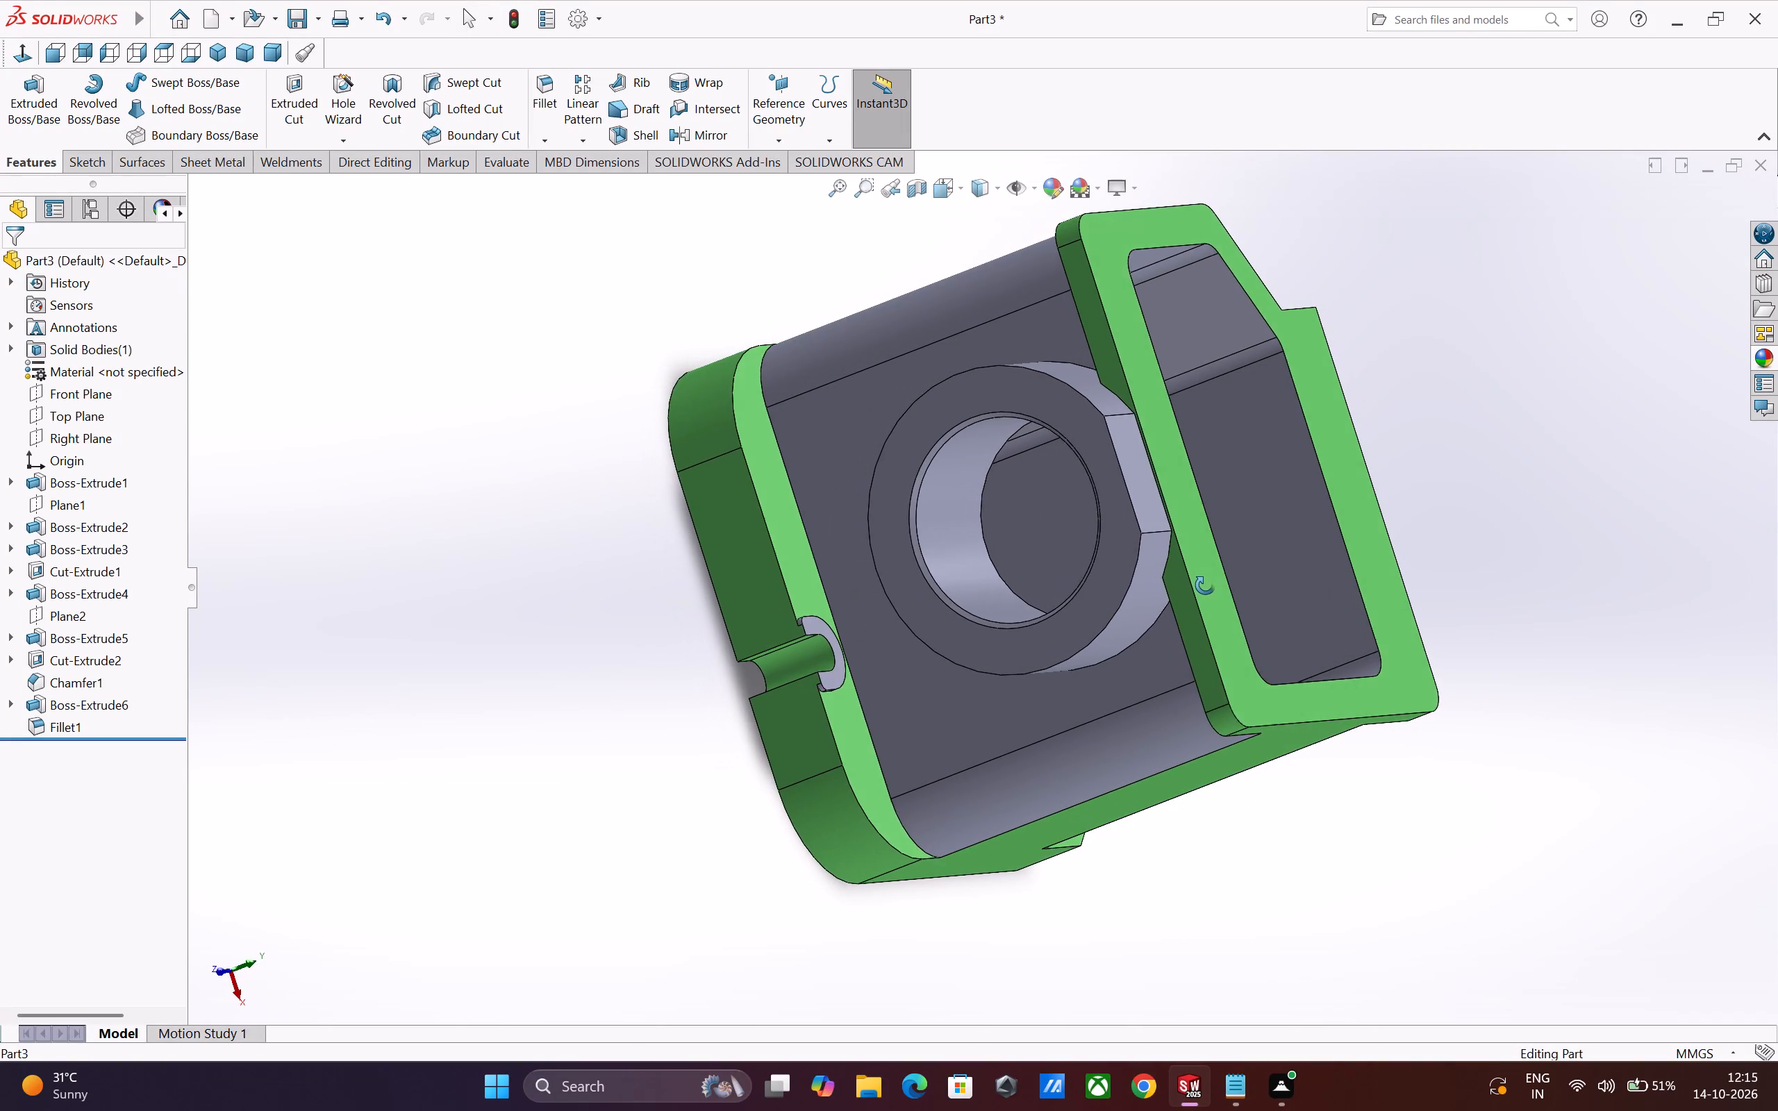
middle_click_drag(1205, 585, 1102, 503)
scroll(1224, 576, "up", 1)
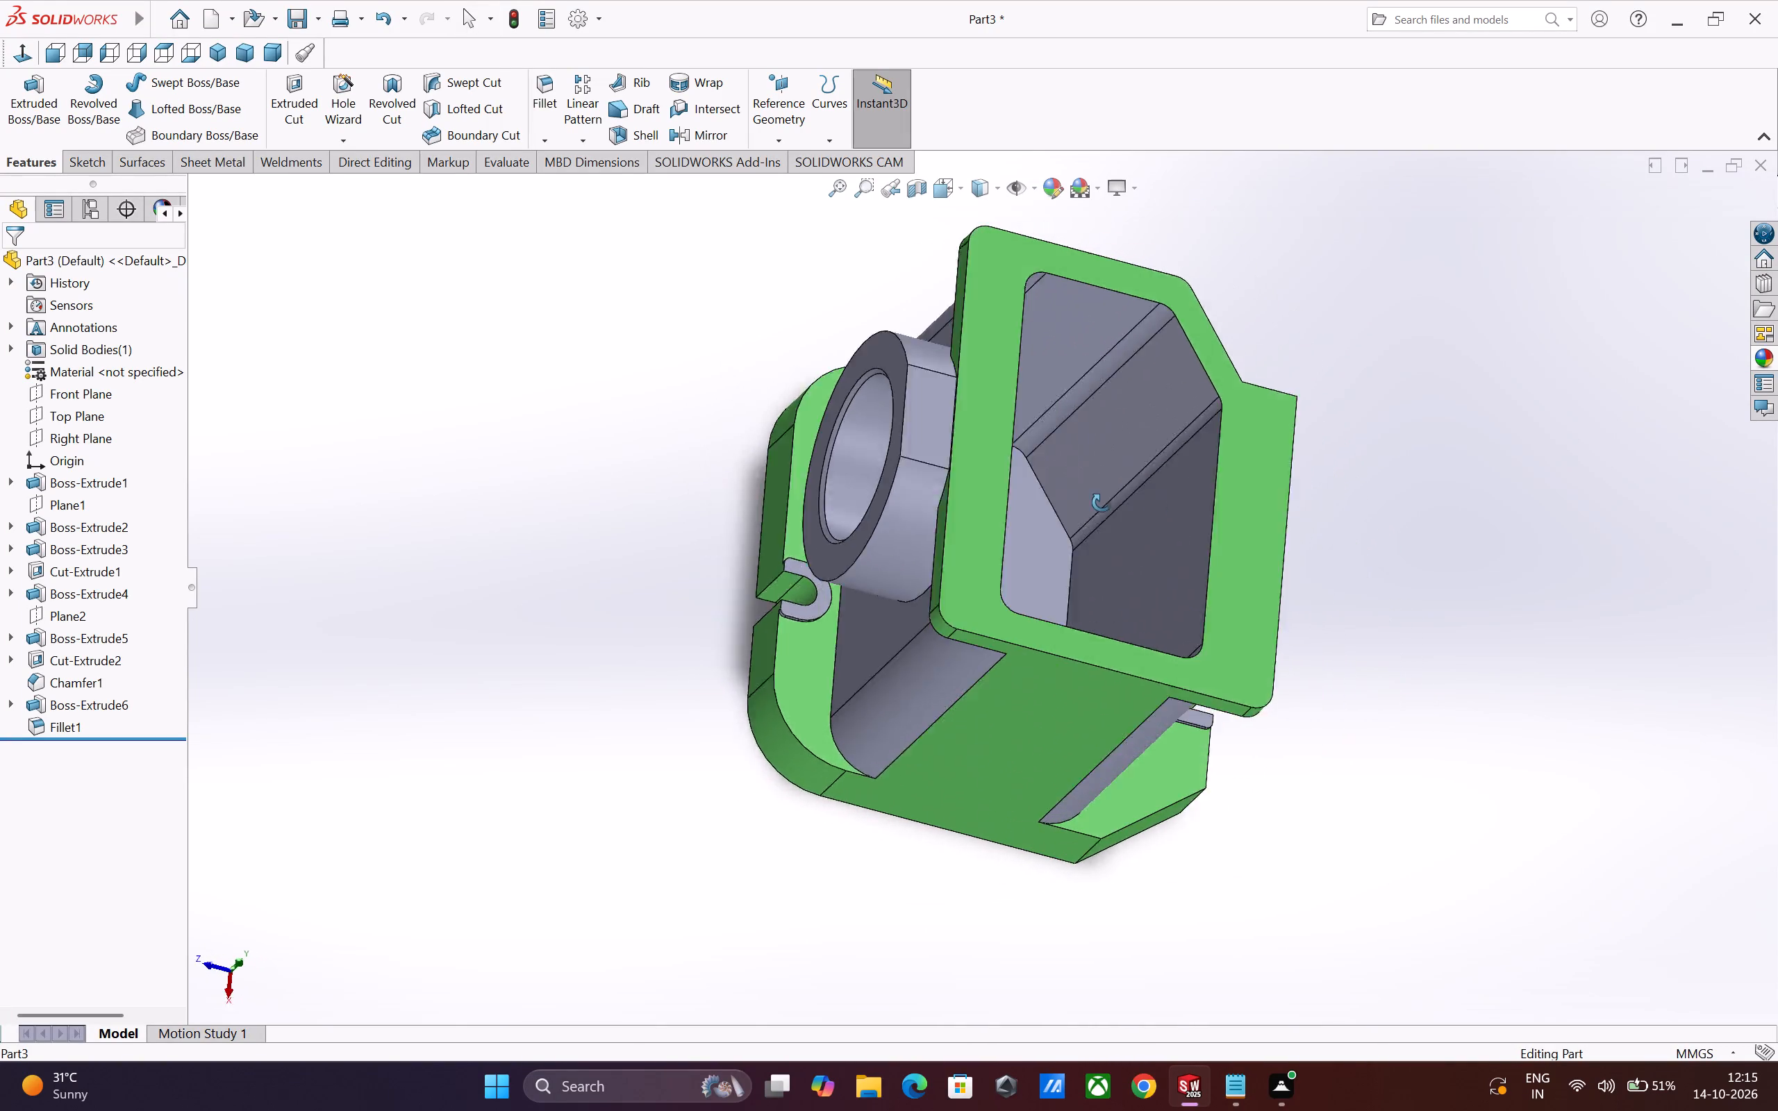
middle_click_drag(1102, 503, 1029, 472)
scroll(1049, 488, "up", 2)
middle_click_drag(1074, 520, 899, 484)
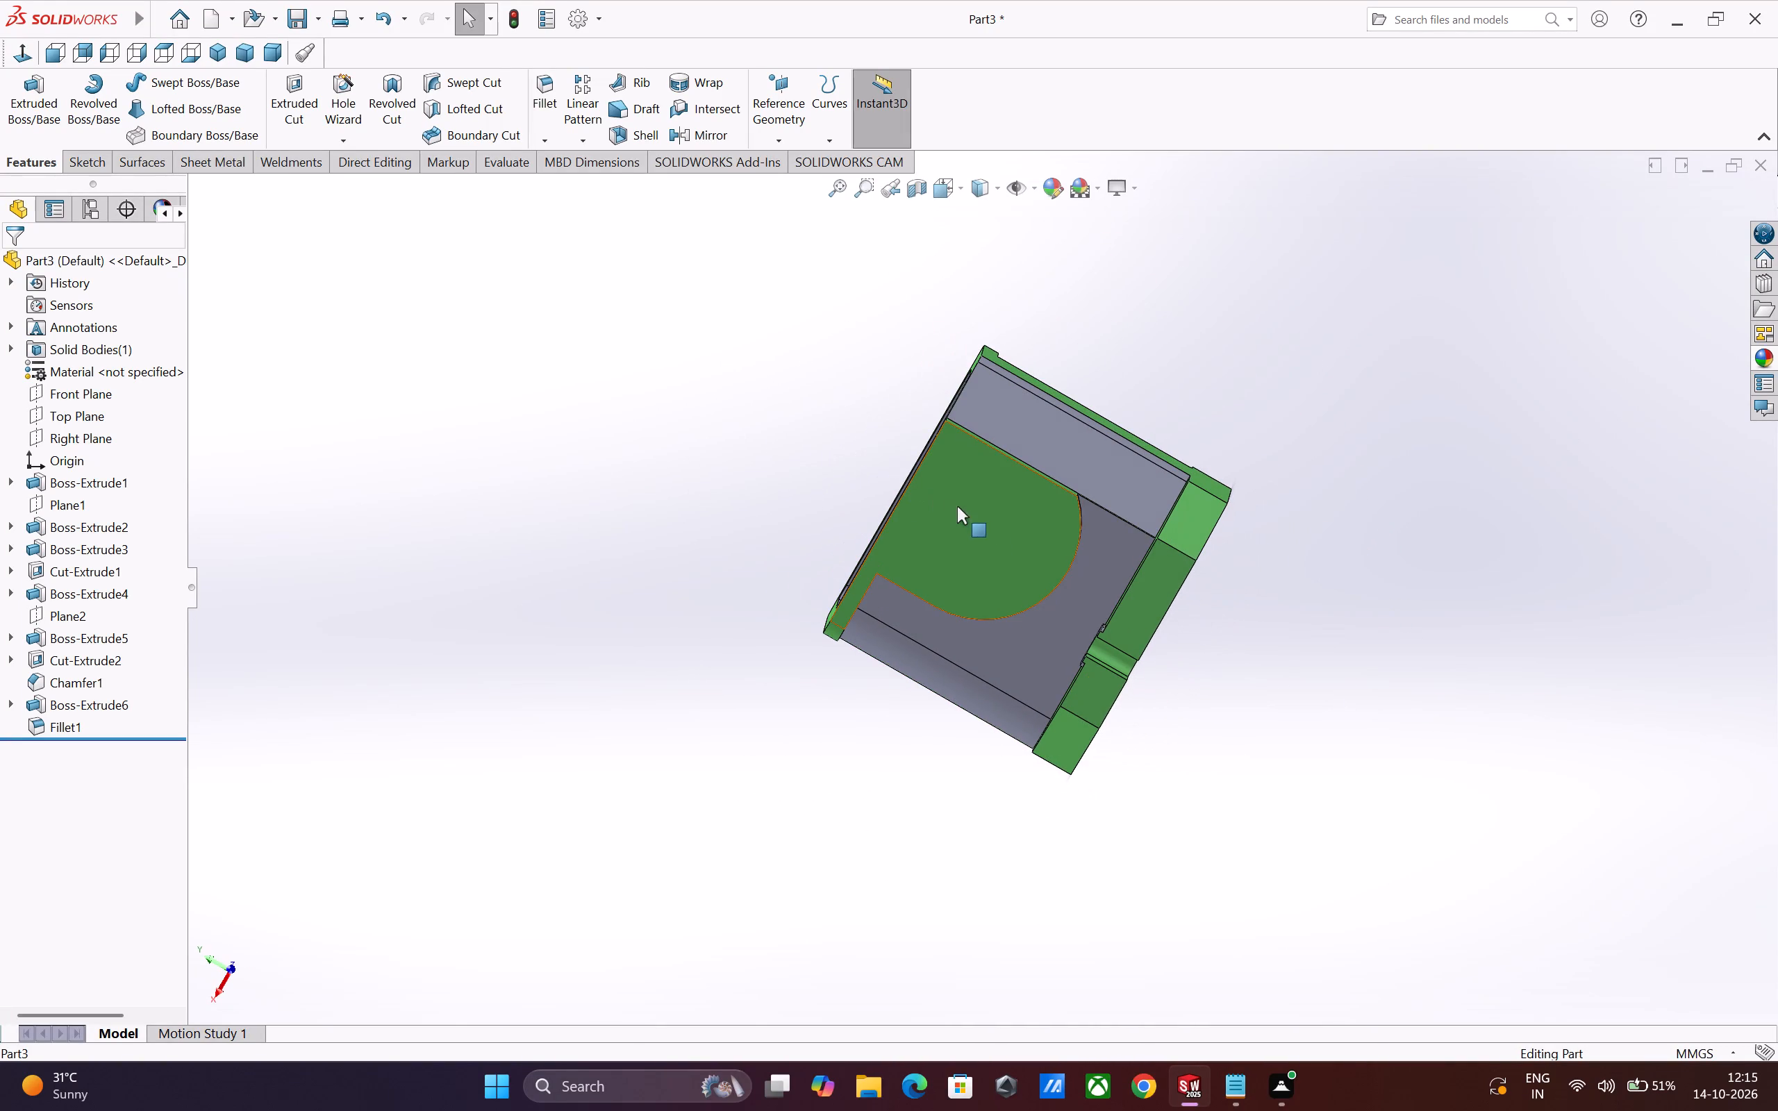
middle_click_drag(1010, 555, 955, 565)
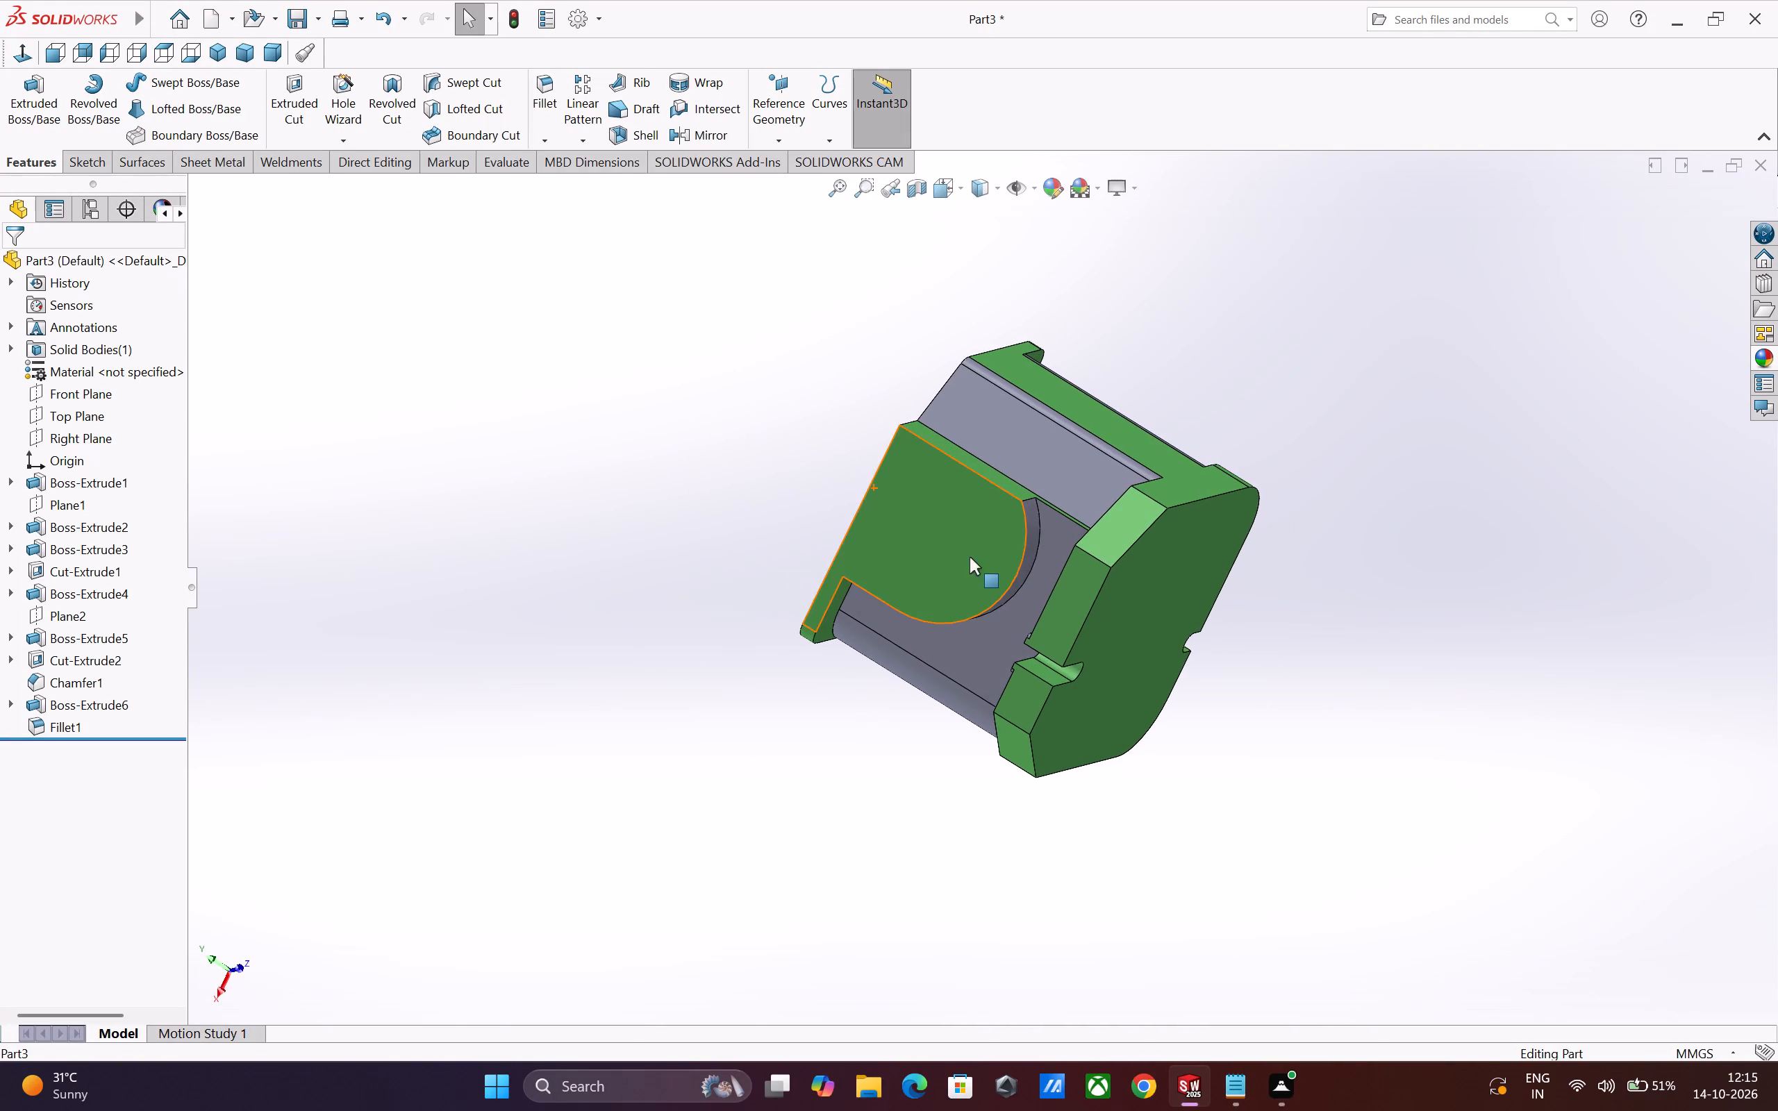
middle_click_drag(1047, 529, 1170, 496)
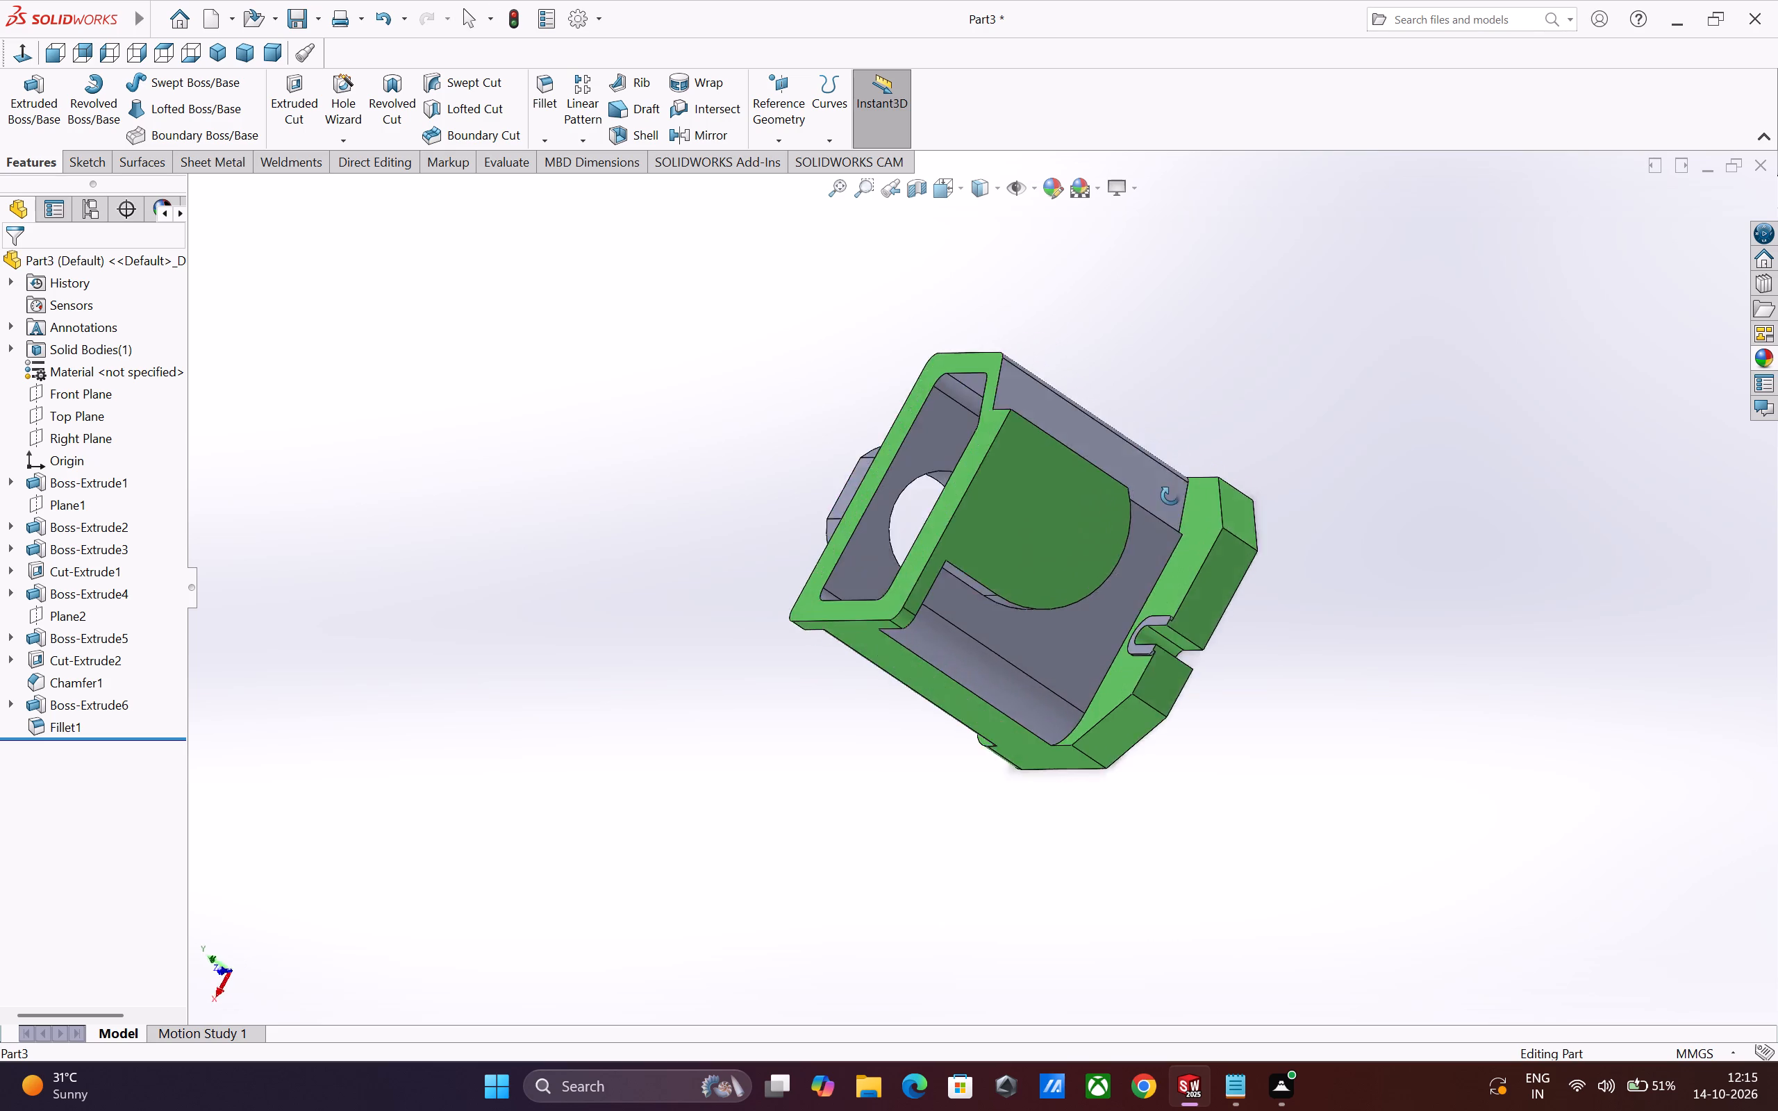
middle_click_drag(1170, 496, 1311, 419)
middle_click_drag(1093, 633, 1260, 562)
scroll(1240, 571, "up", 1)
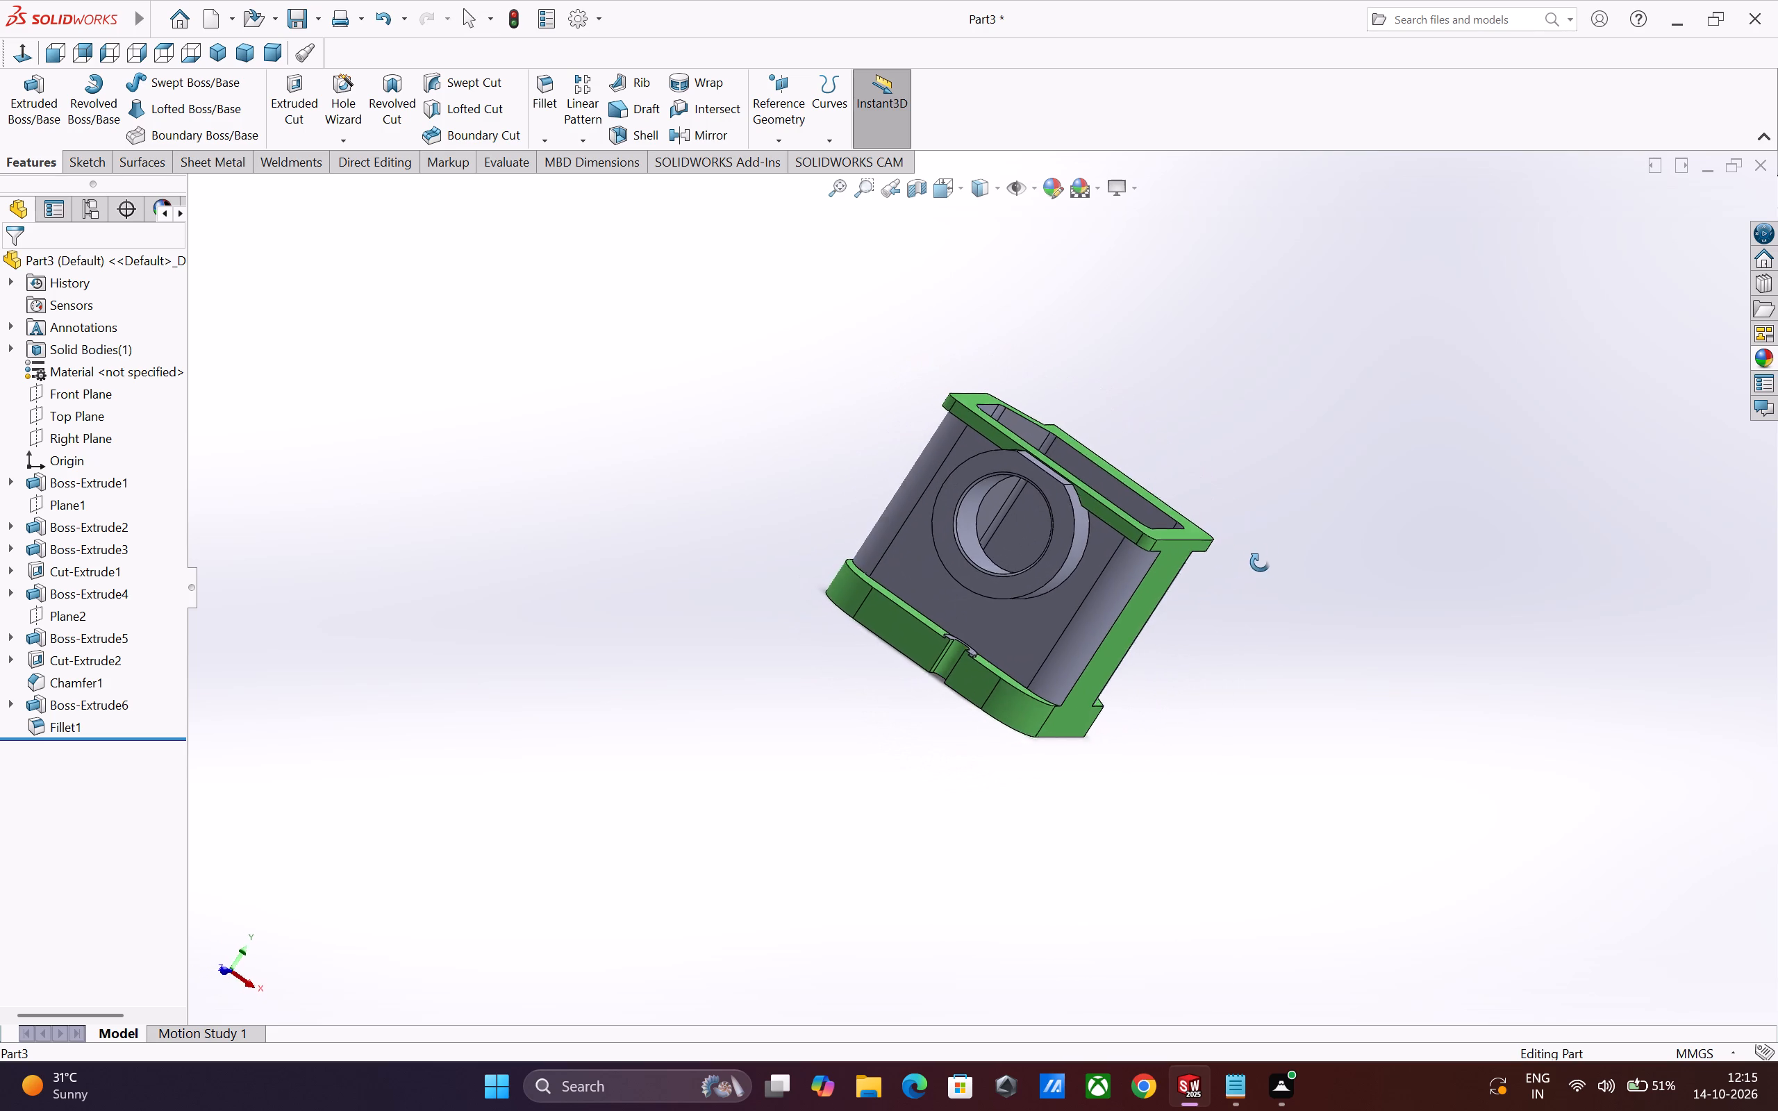
middle_click_drag(1260, 562, 1264, 560)
scroll(1159, 512, "down", 1)
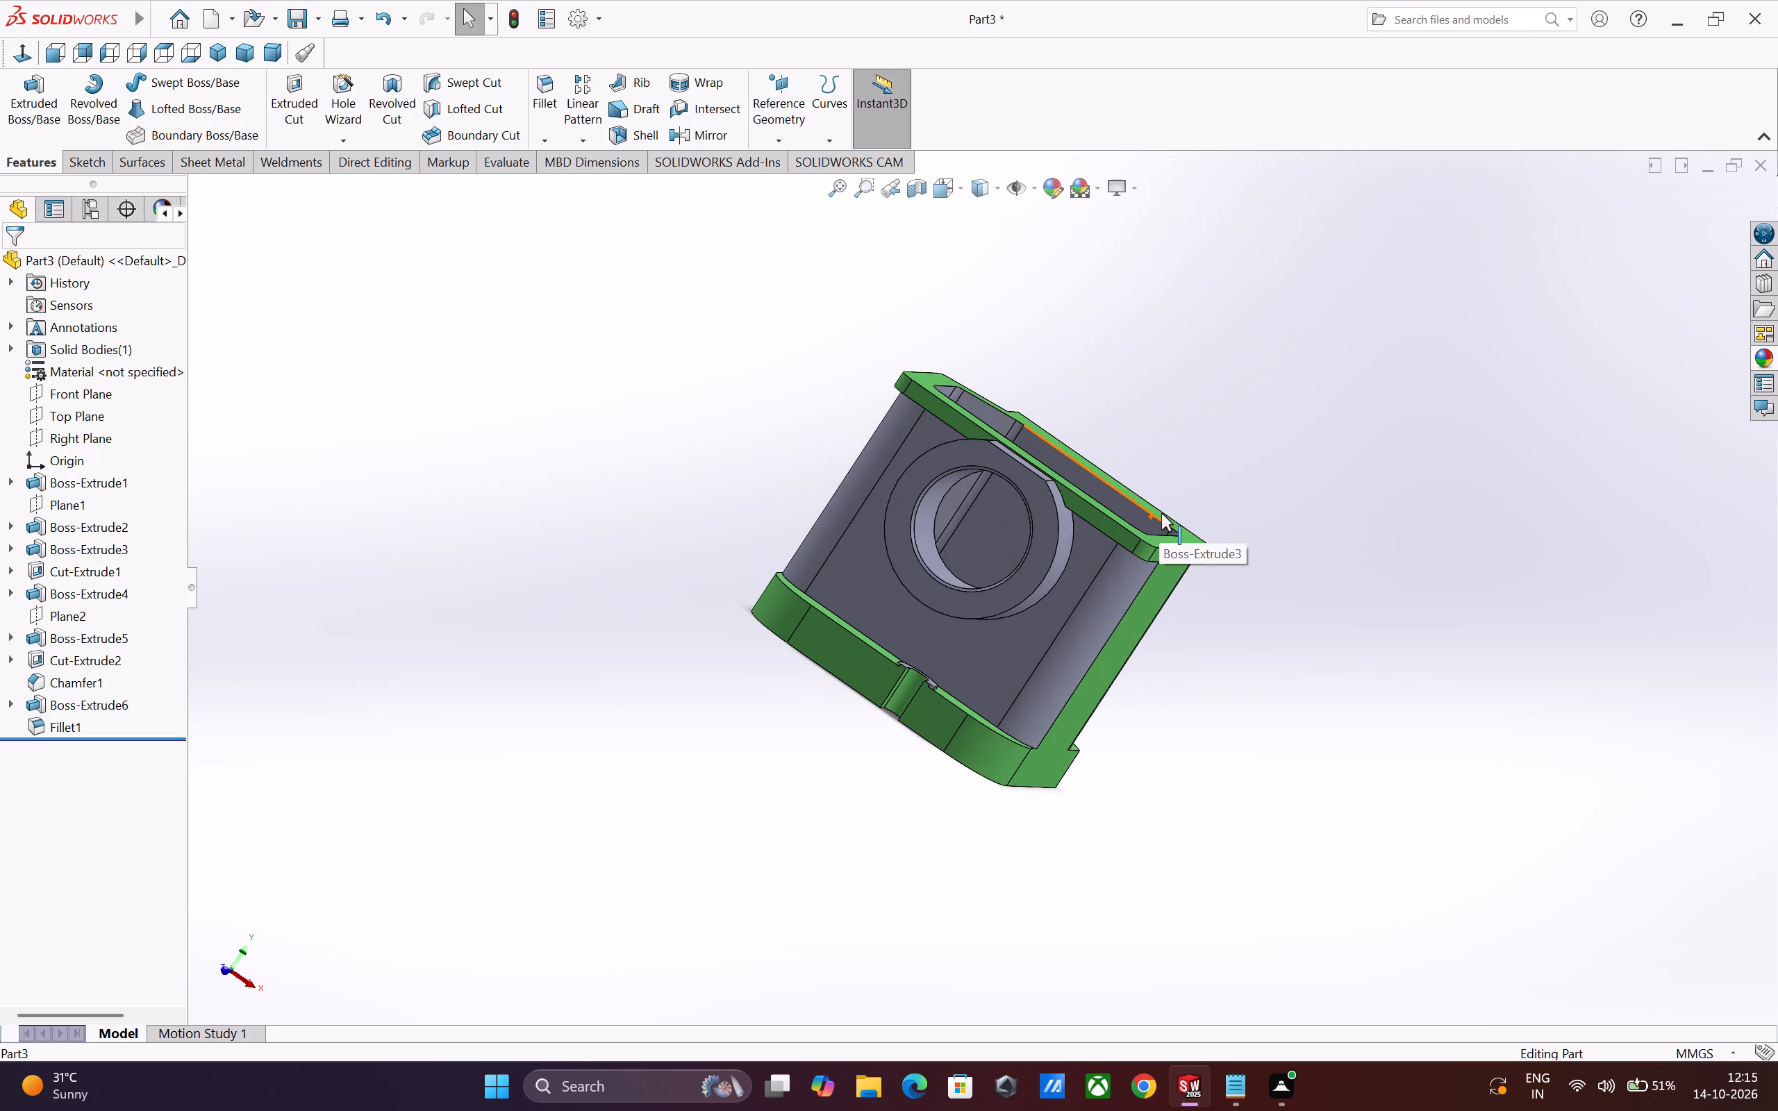
scroll(1161, 513, "down", 1)
scroll(1172, 552, "up", 2)
scroll(1070, 497, "down", 1)
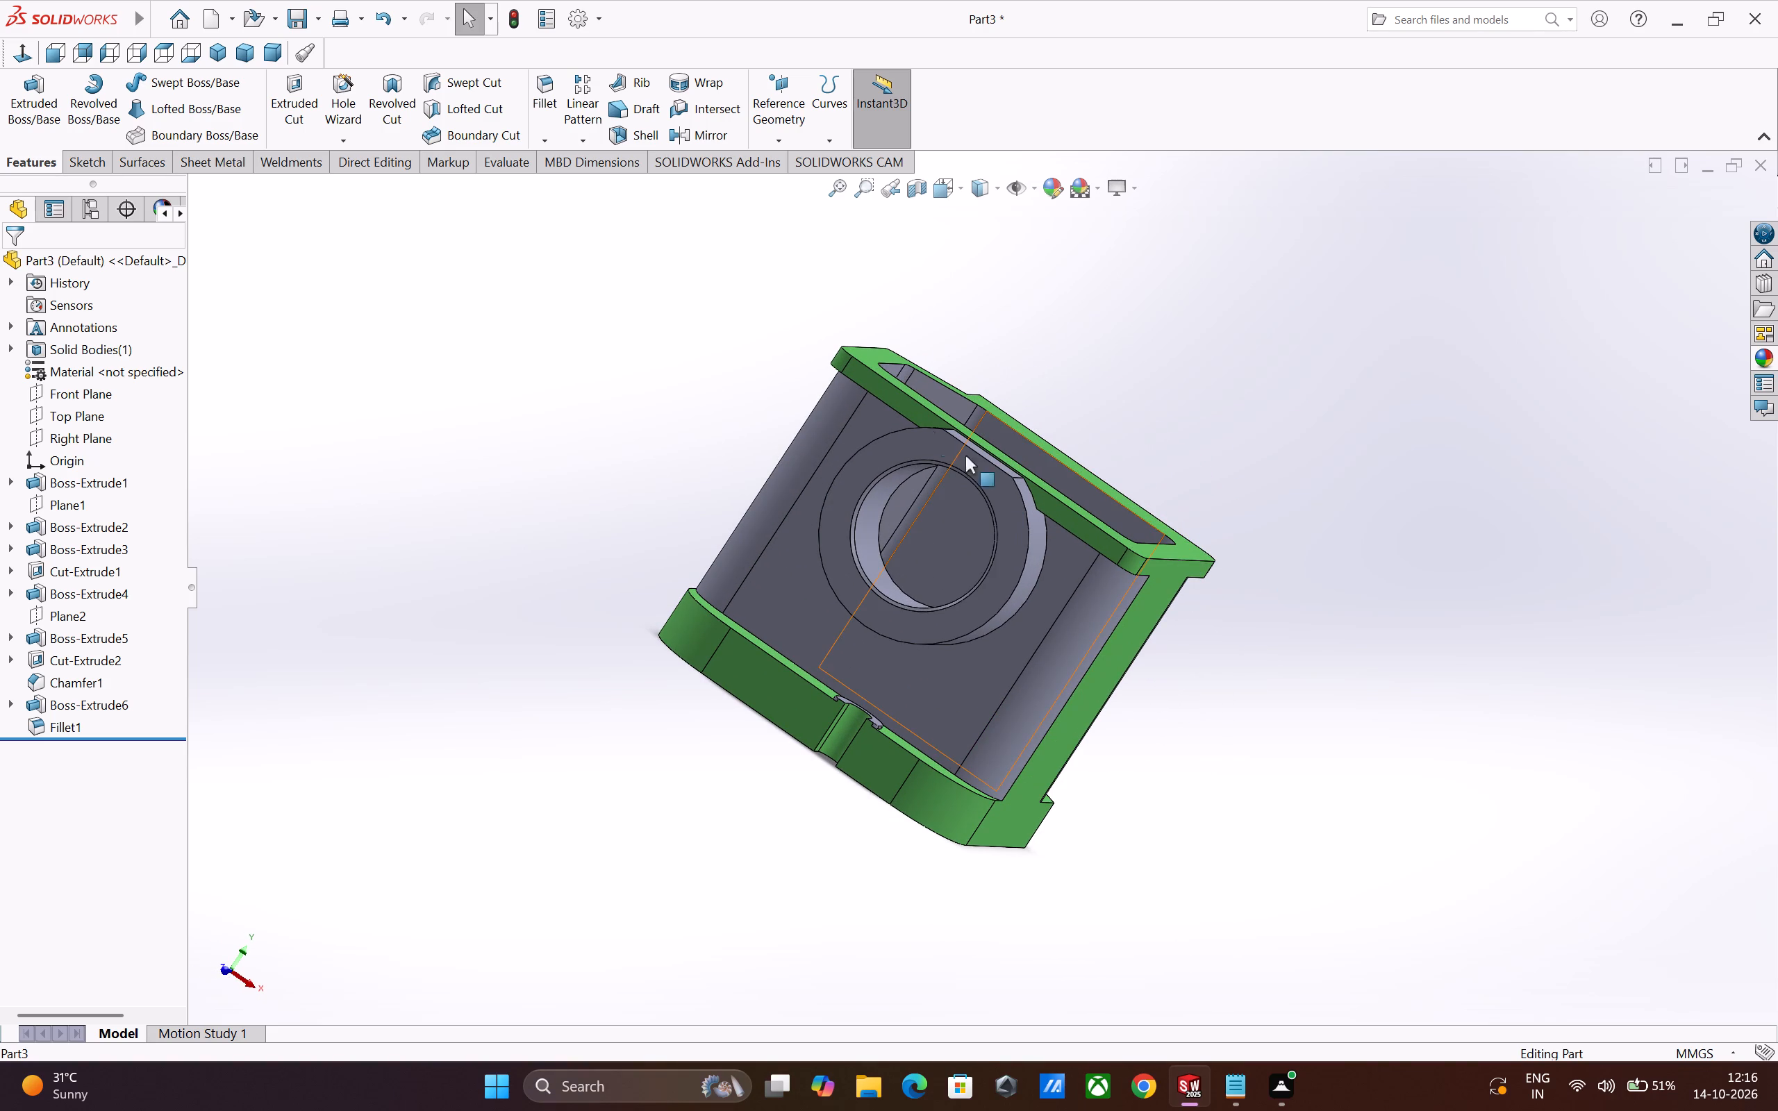
Start a Hole Wizard ISO bottoming tapped hole in size M8, resetting the custom sizing to its defaults.
left_click(355, 109)
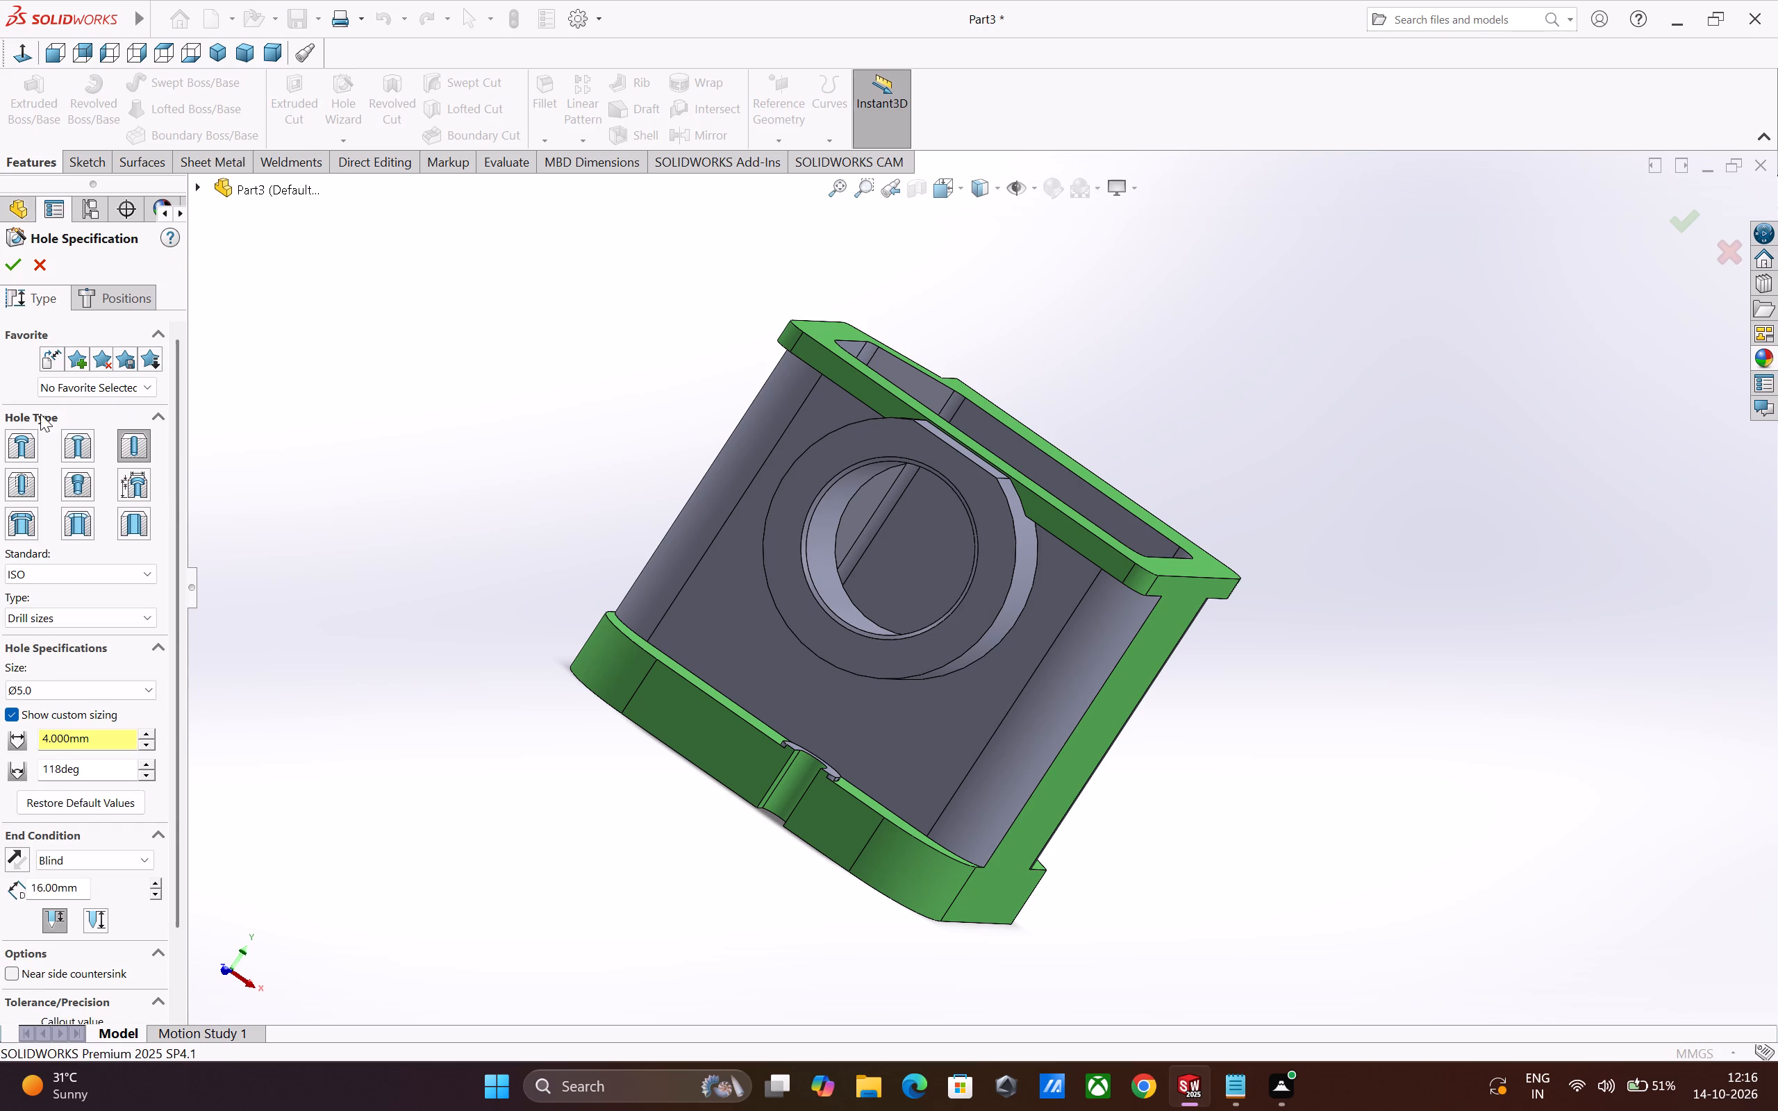
left_click(15, 492)
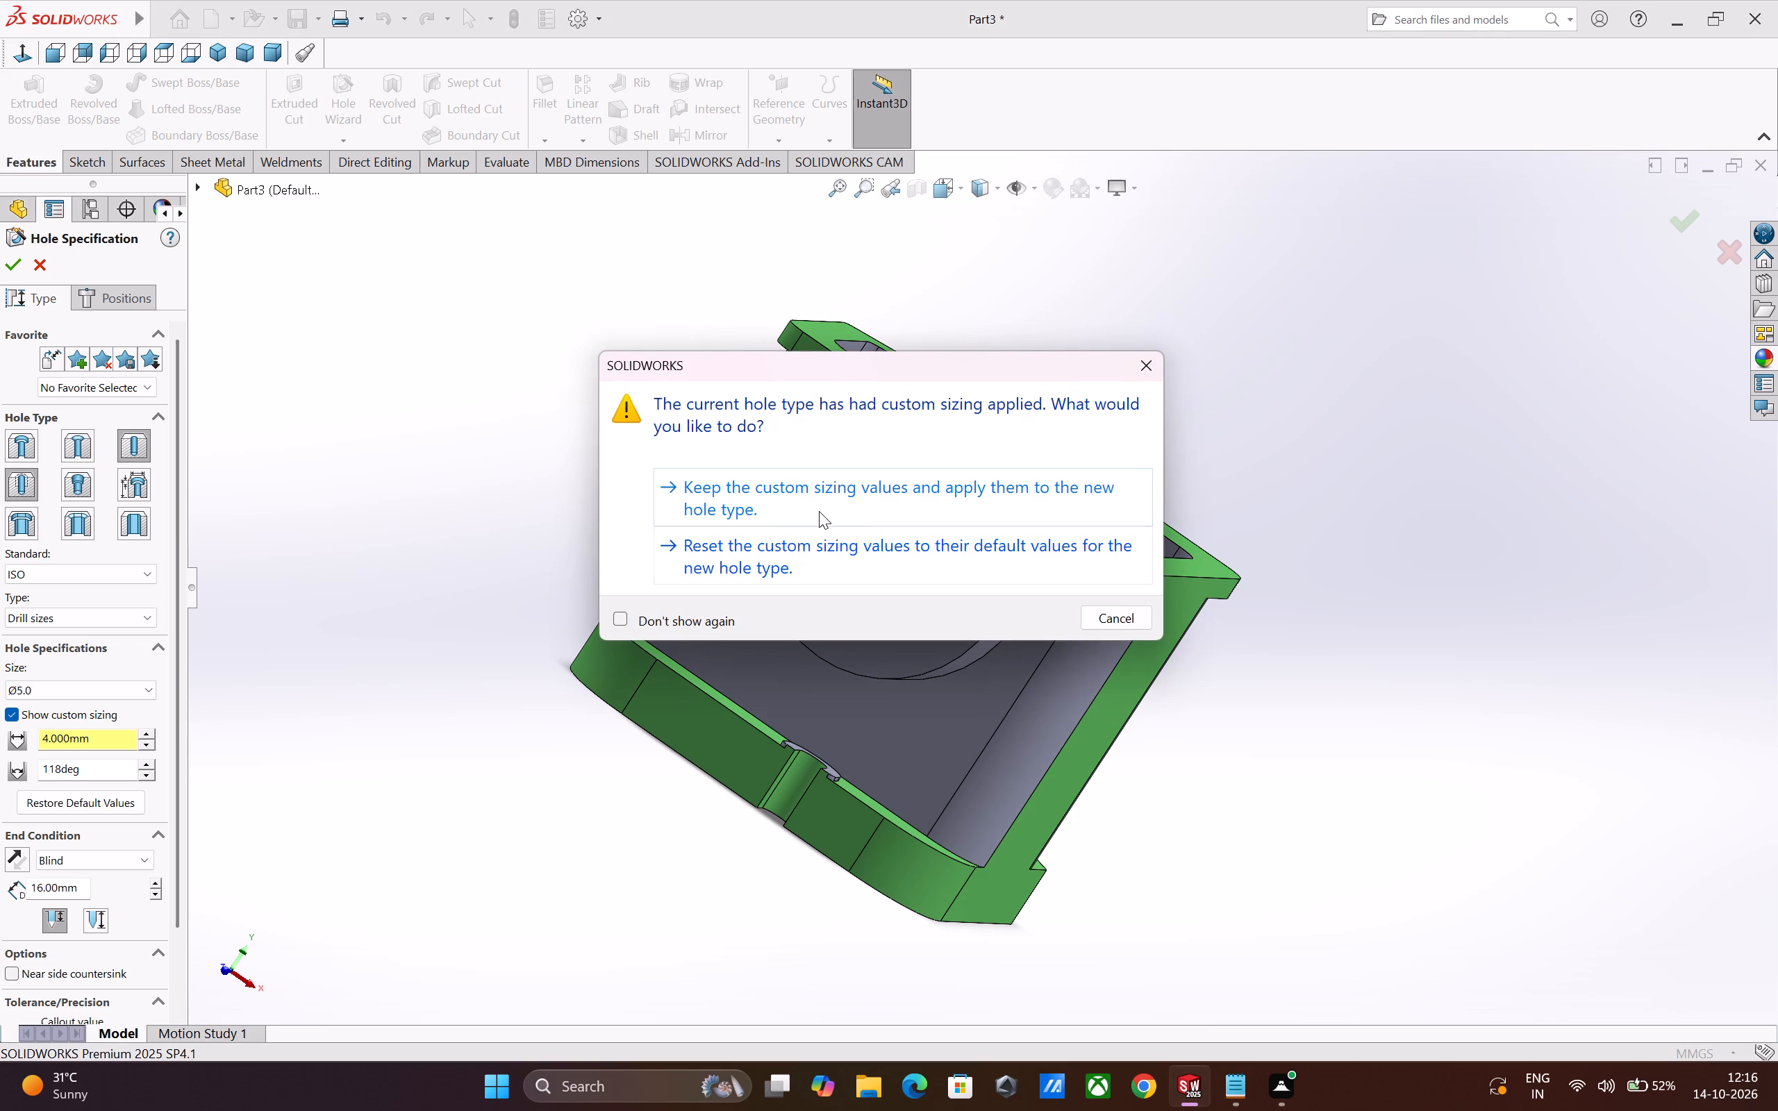
left_click(815, 562)
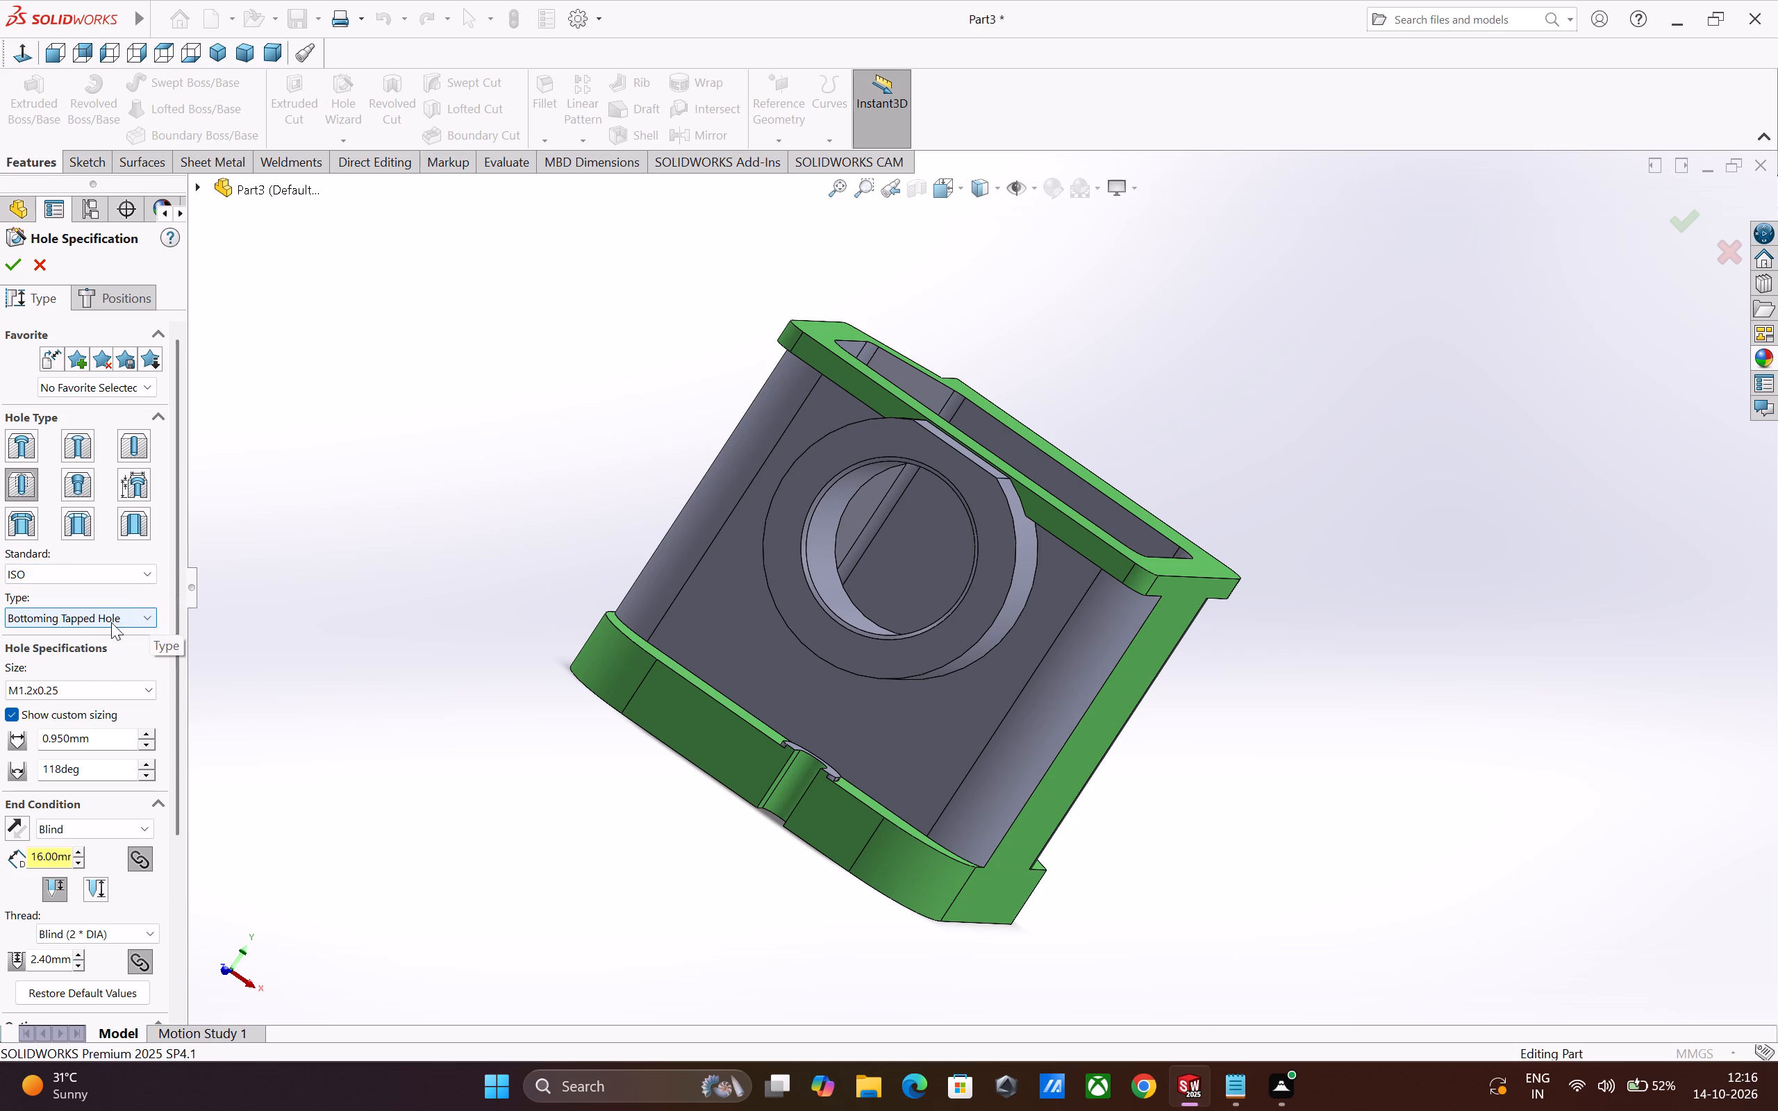
left_click(116, 694)
scroll(110, 737, "down", 2)
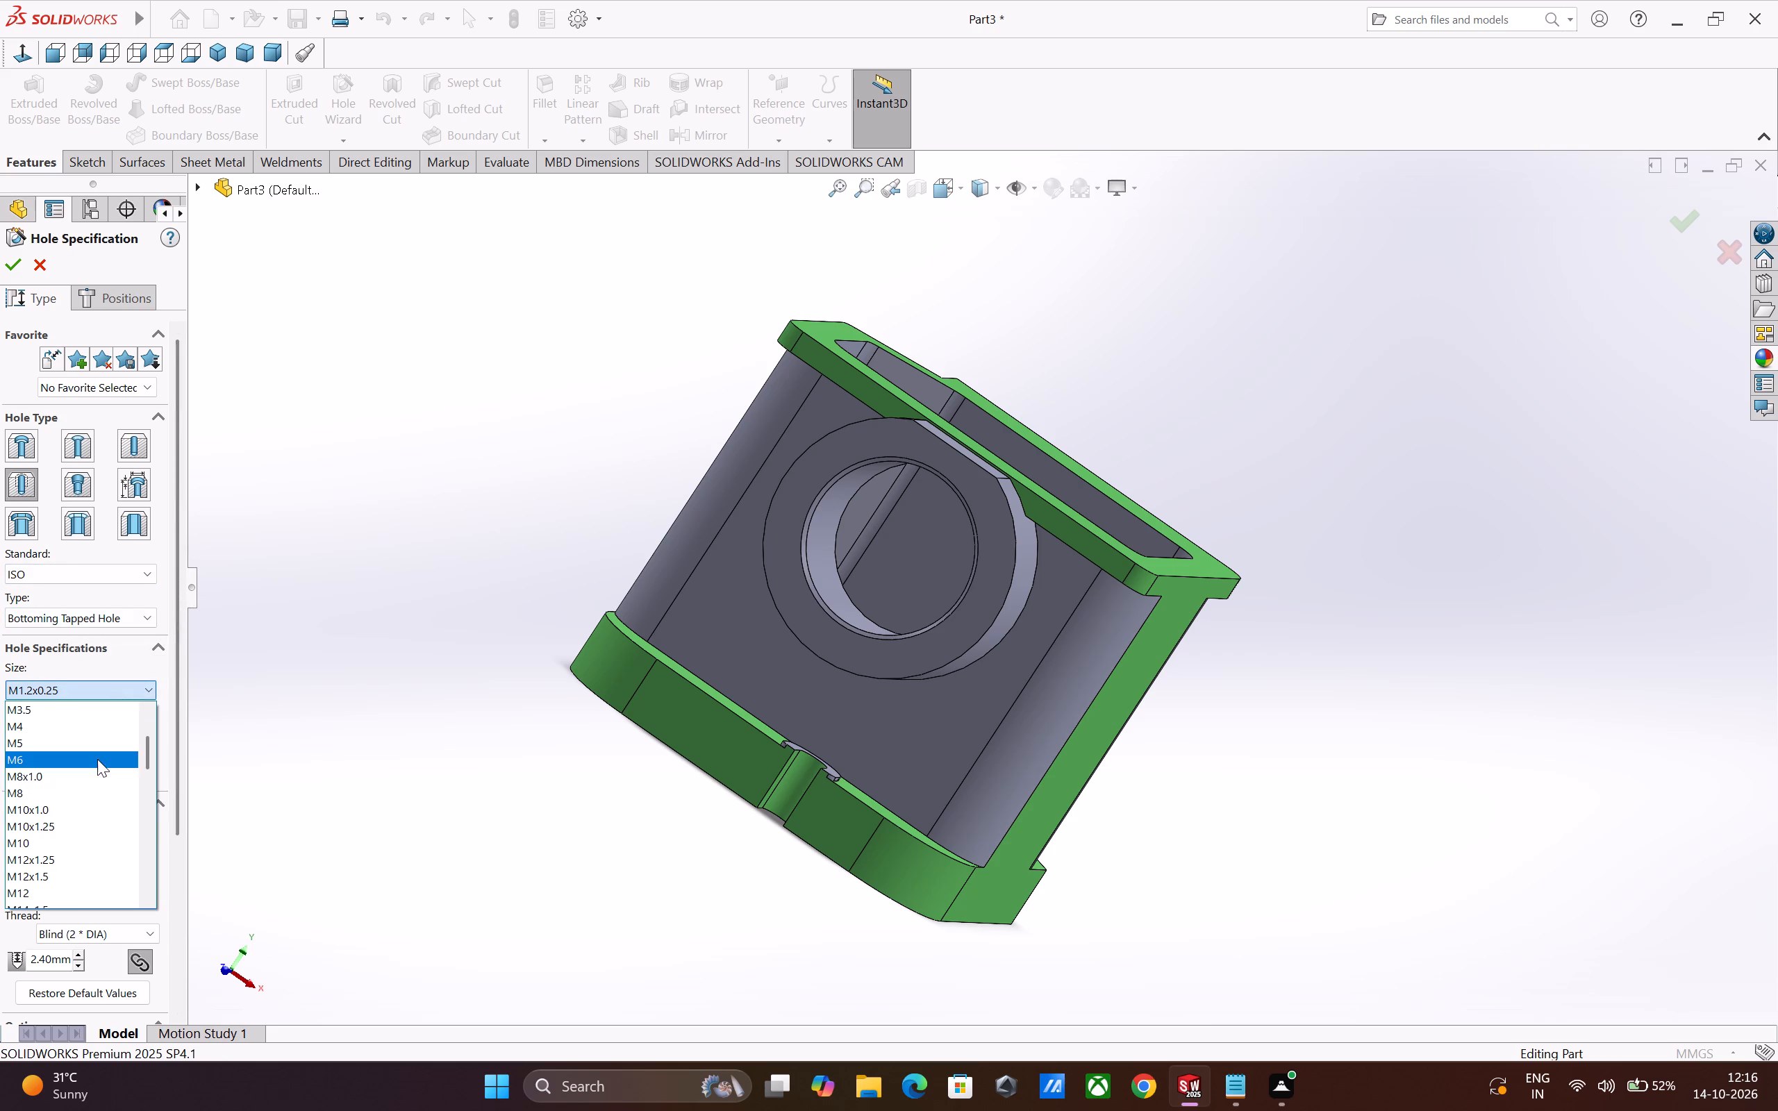
left_click(80, 793)
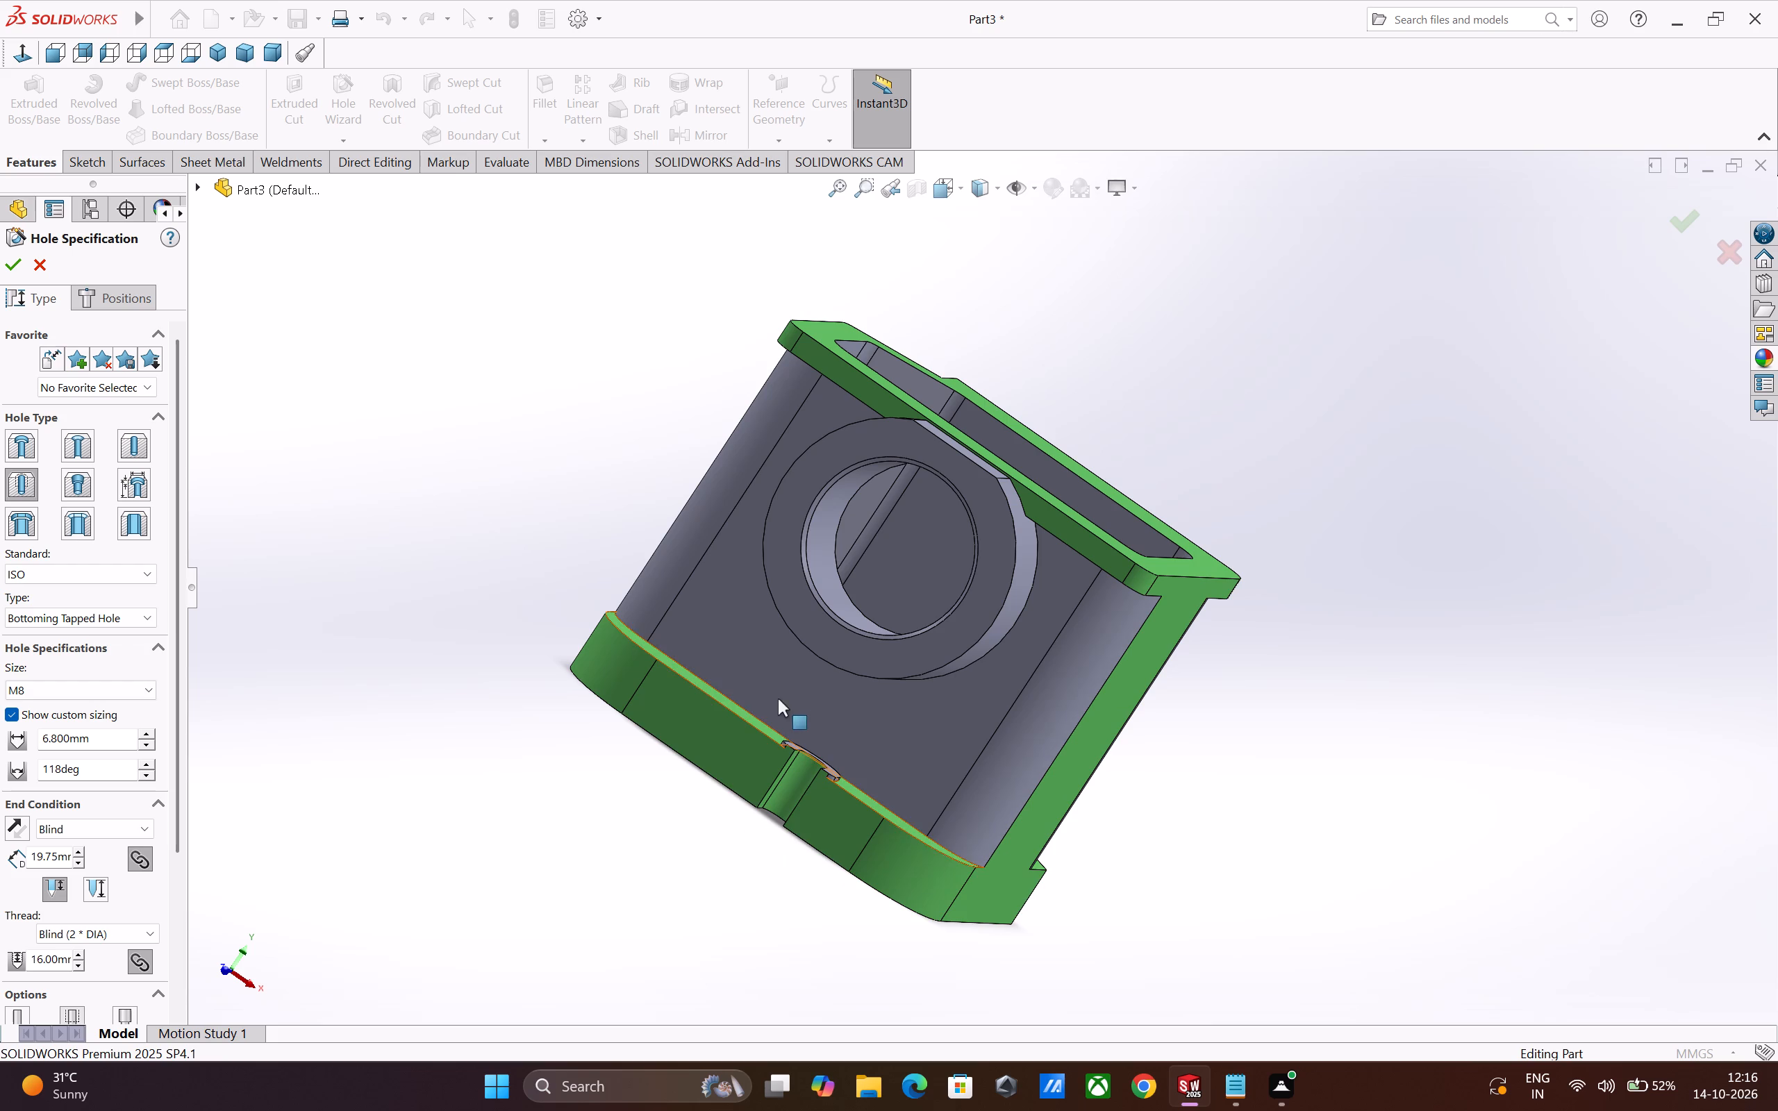
Set the M8 tapped hole's blind drill depth to 14 mm.
scroll(181, 703, "down", 2)
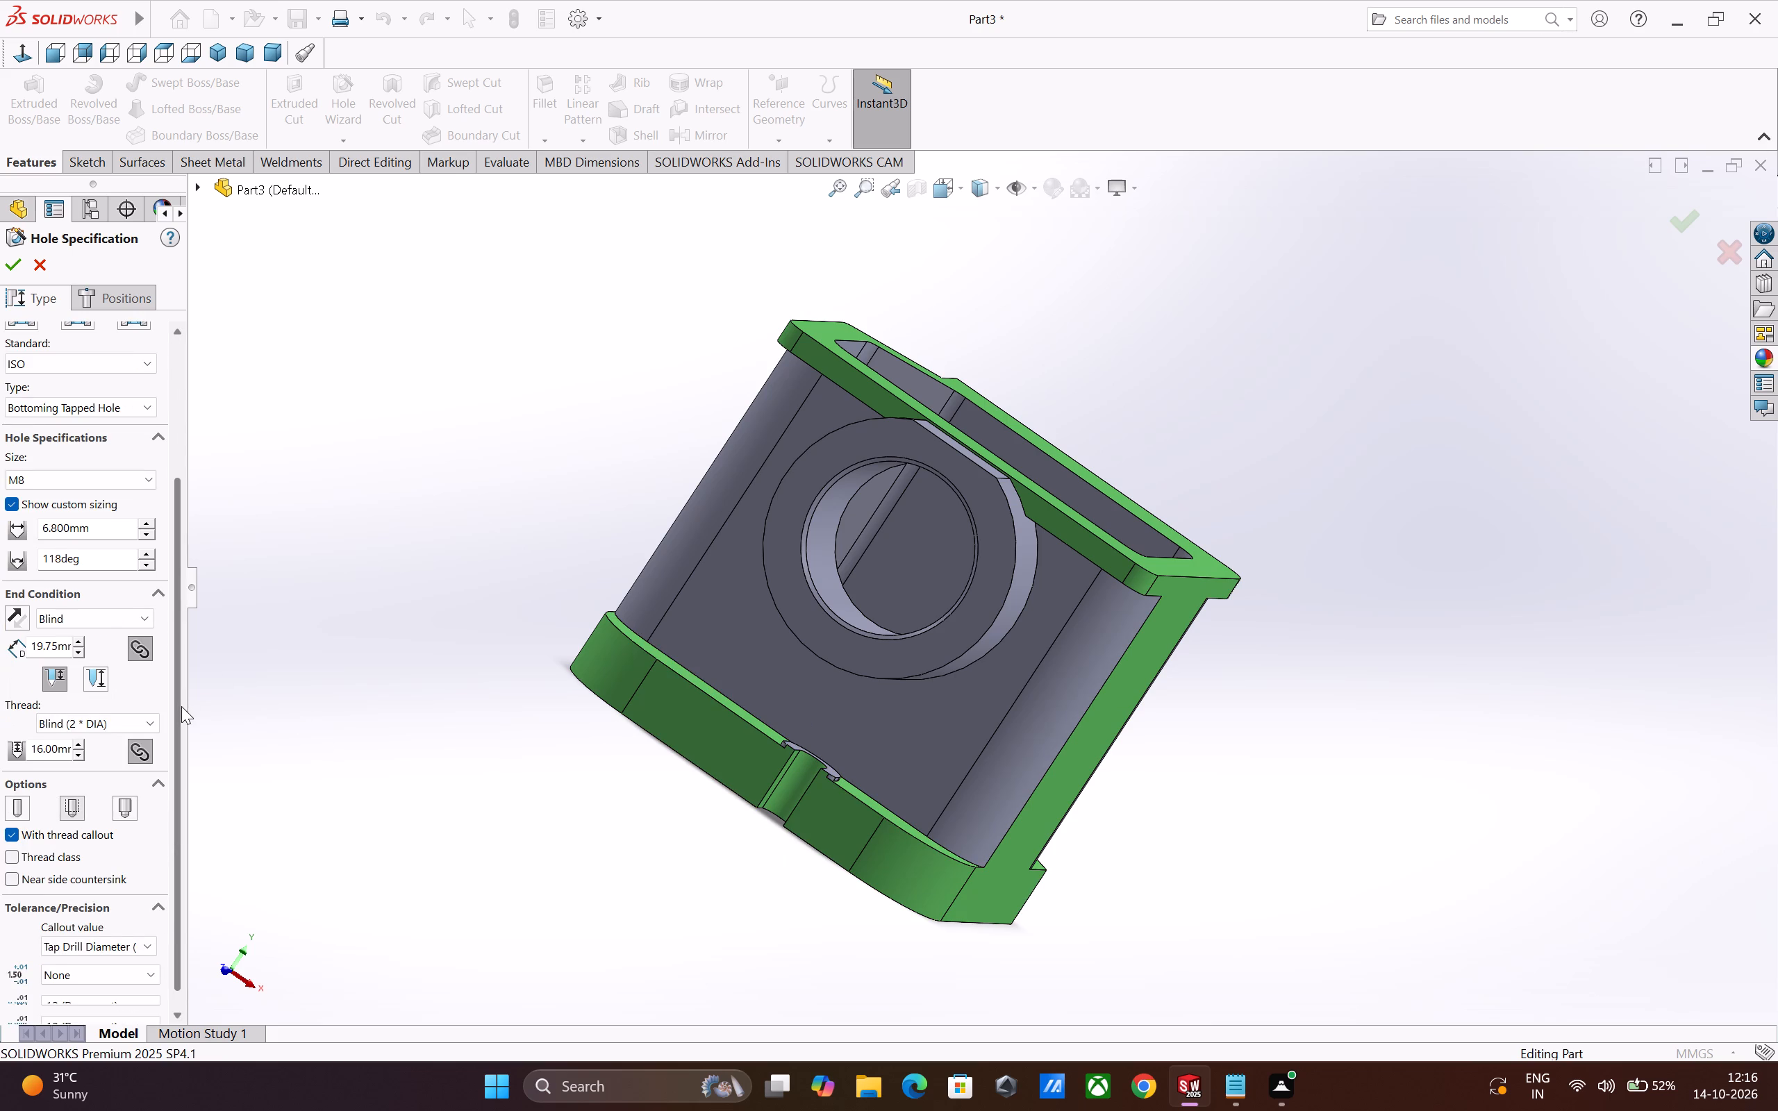
scroll(181, 707, "down", 2)
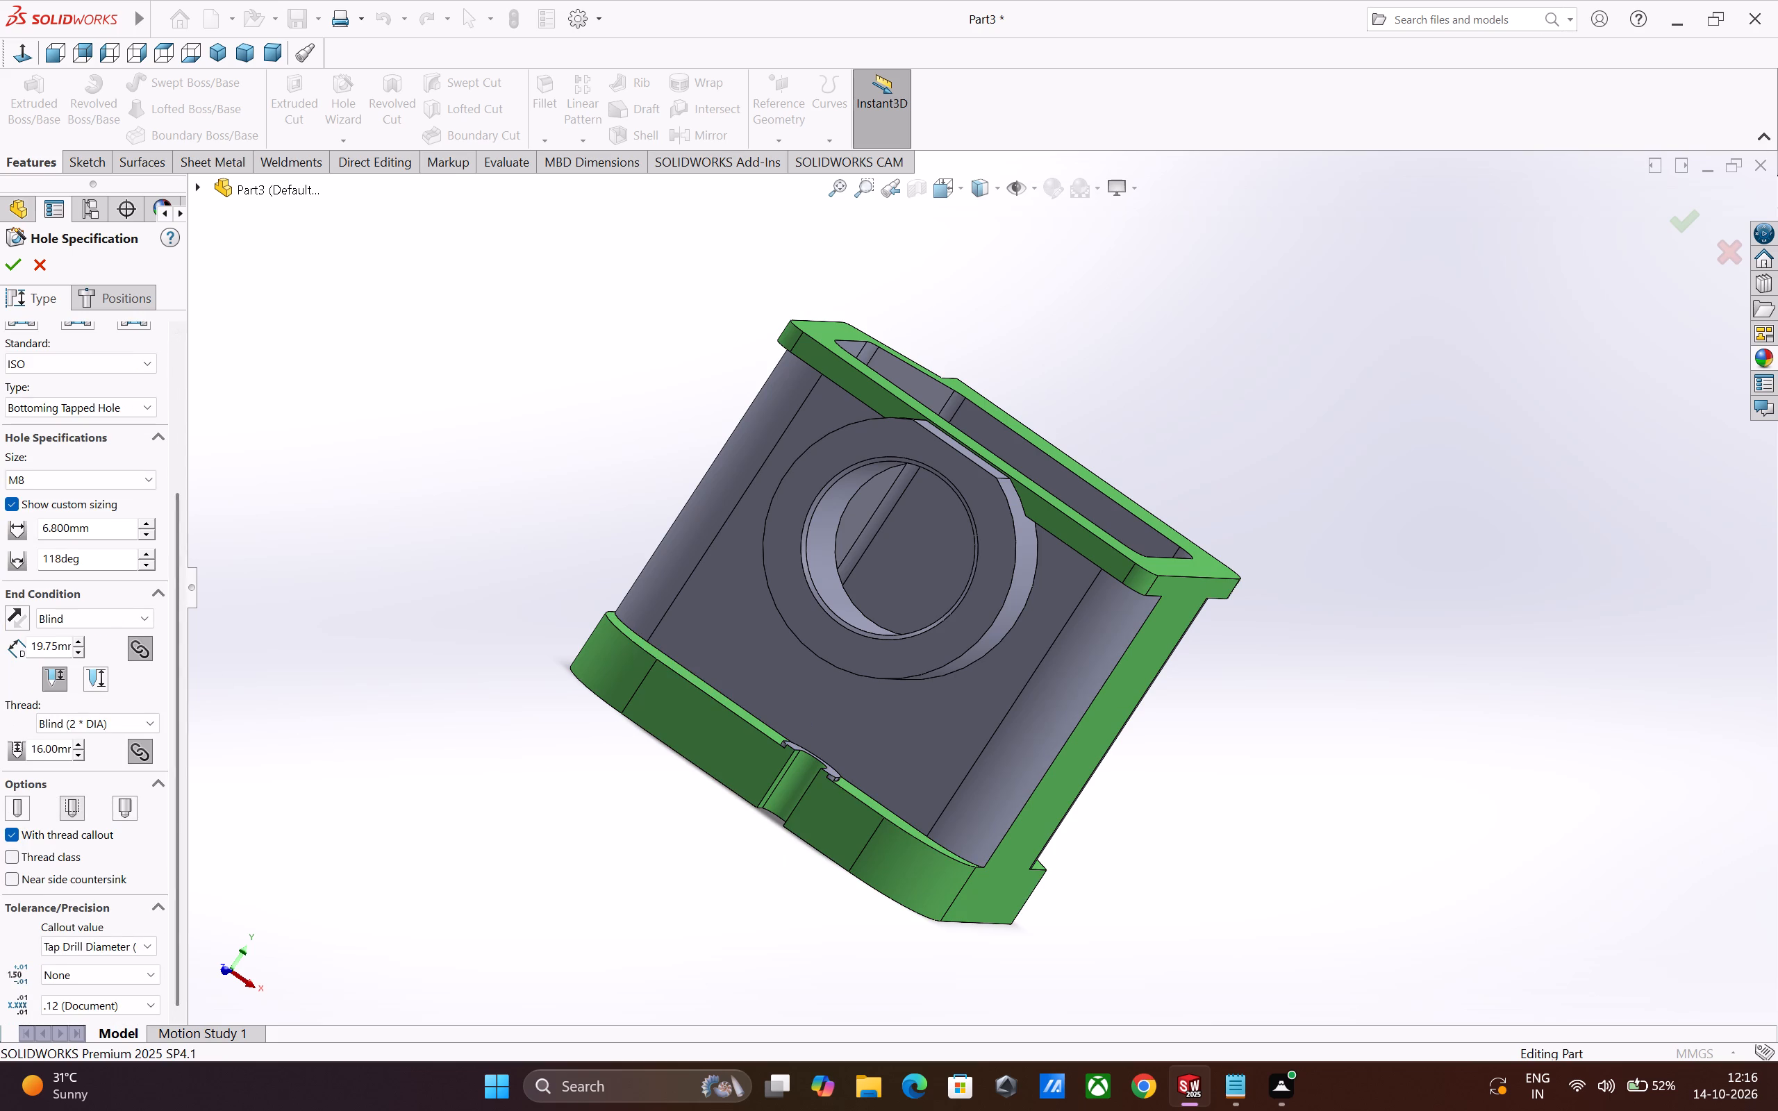
double_click(53, 649)
type("14")
key("Return")
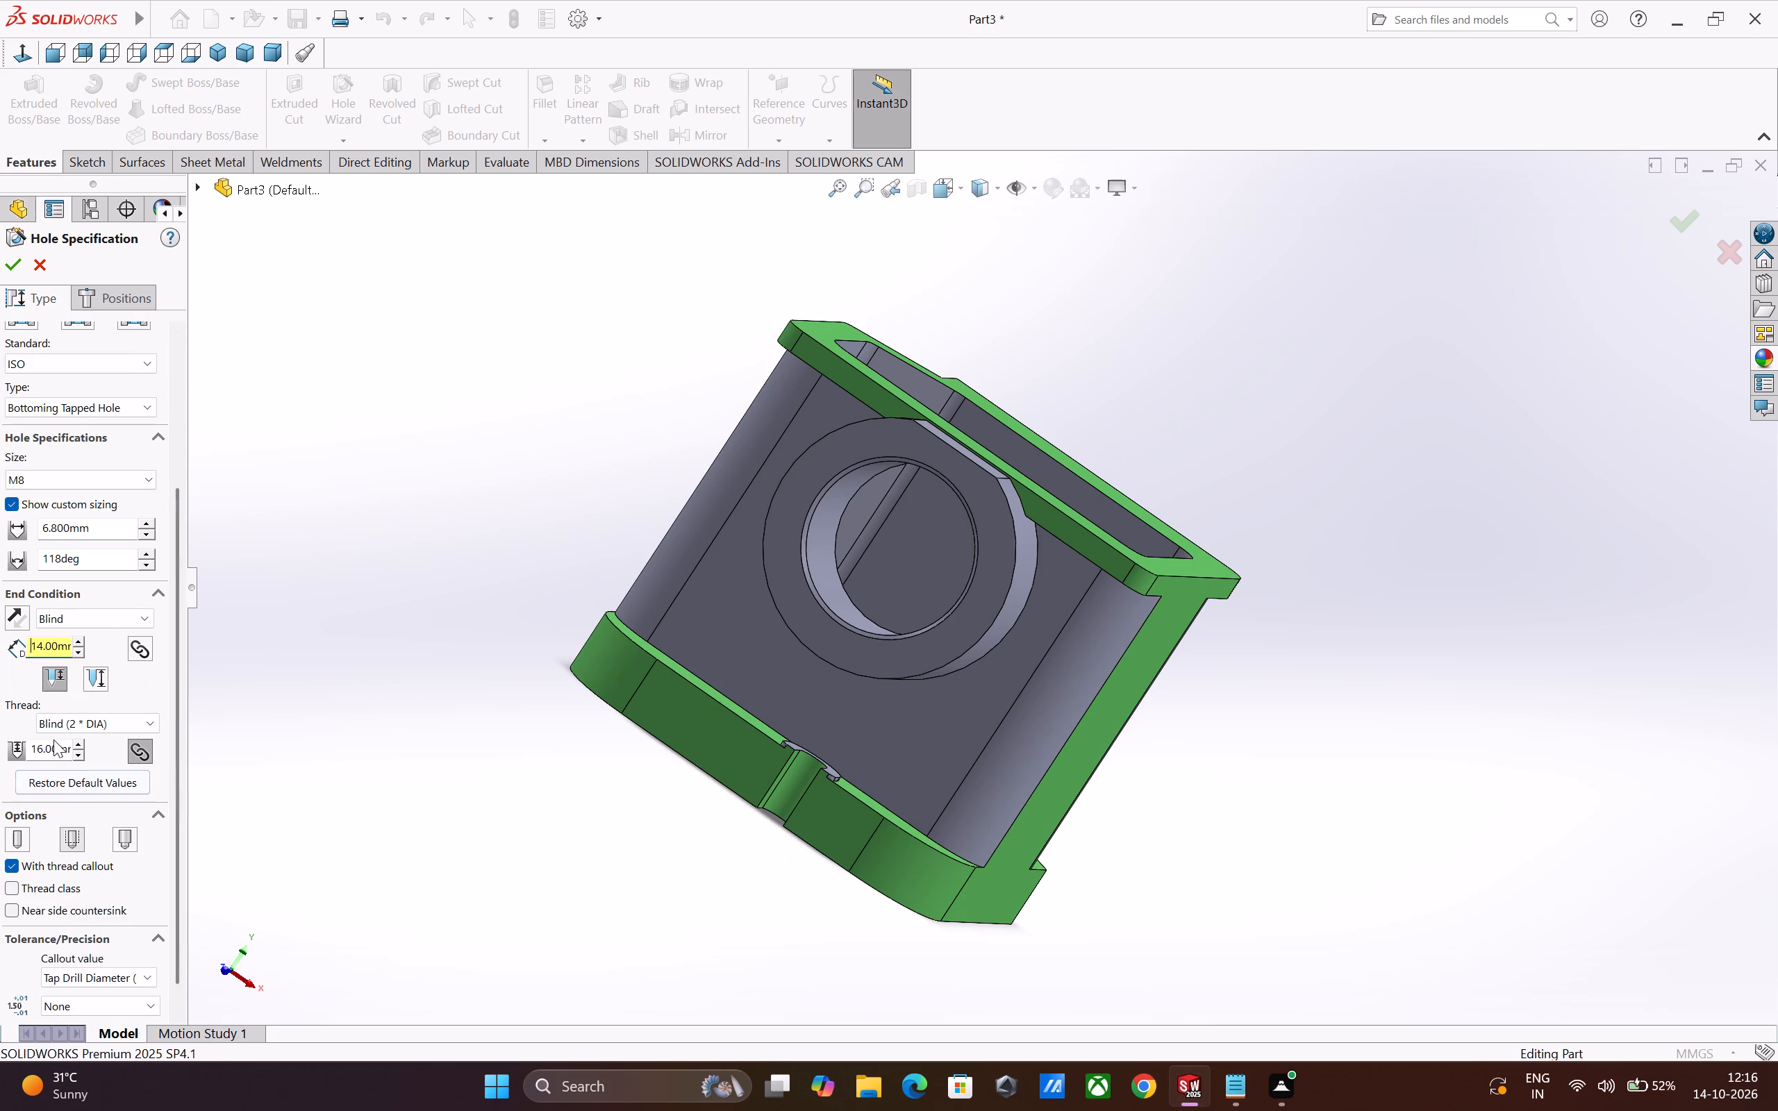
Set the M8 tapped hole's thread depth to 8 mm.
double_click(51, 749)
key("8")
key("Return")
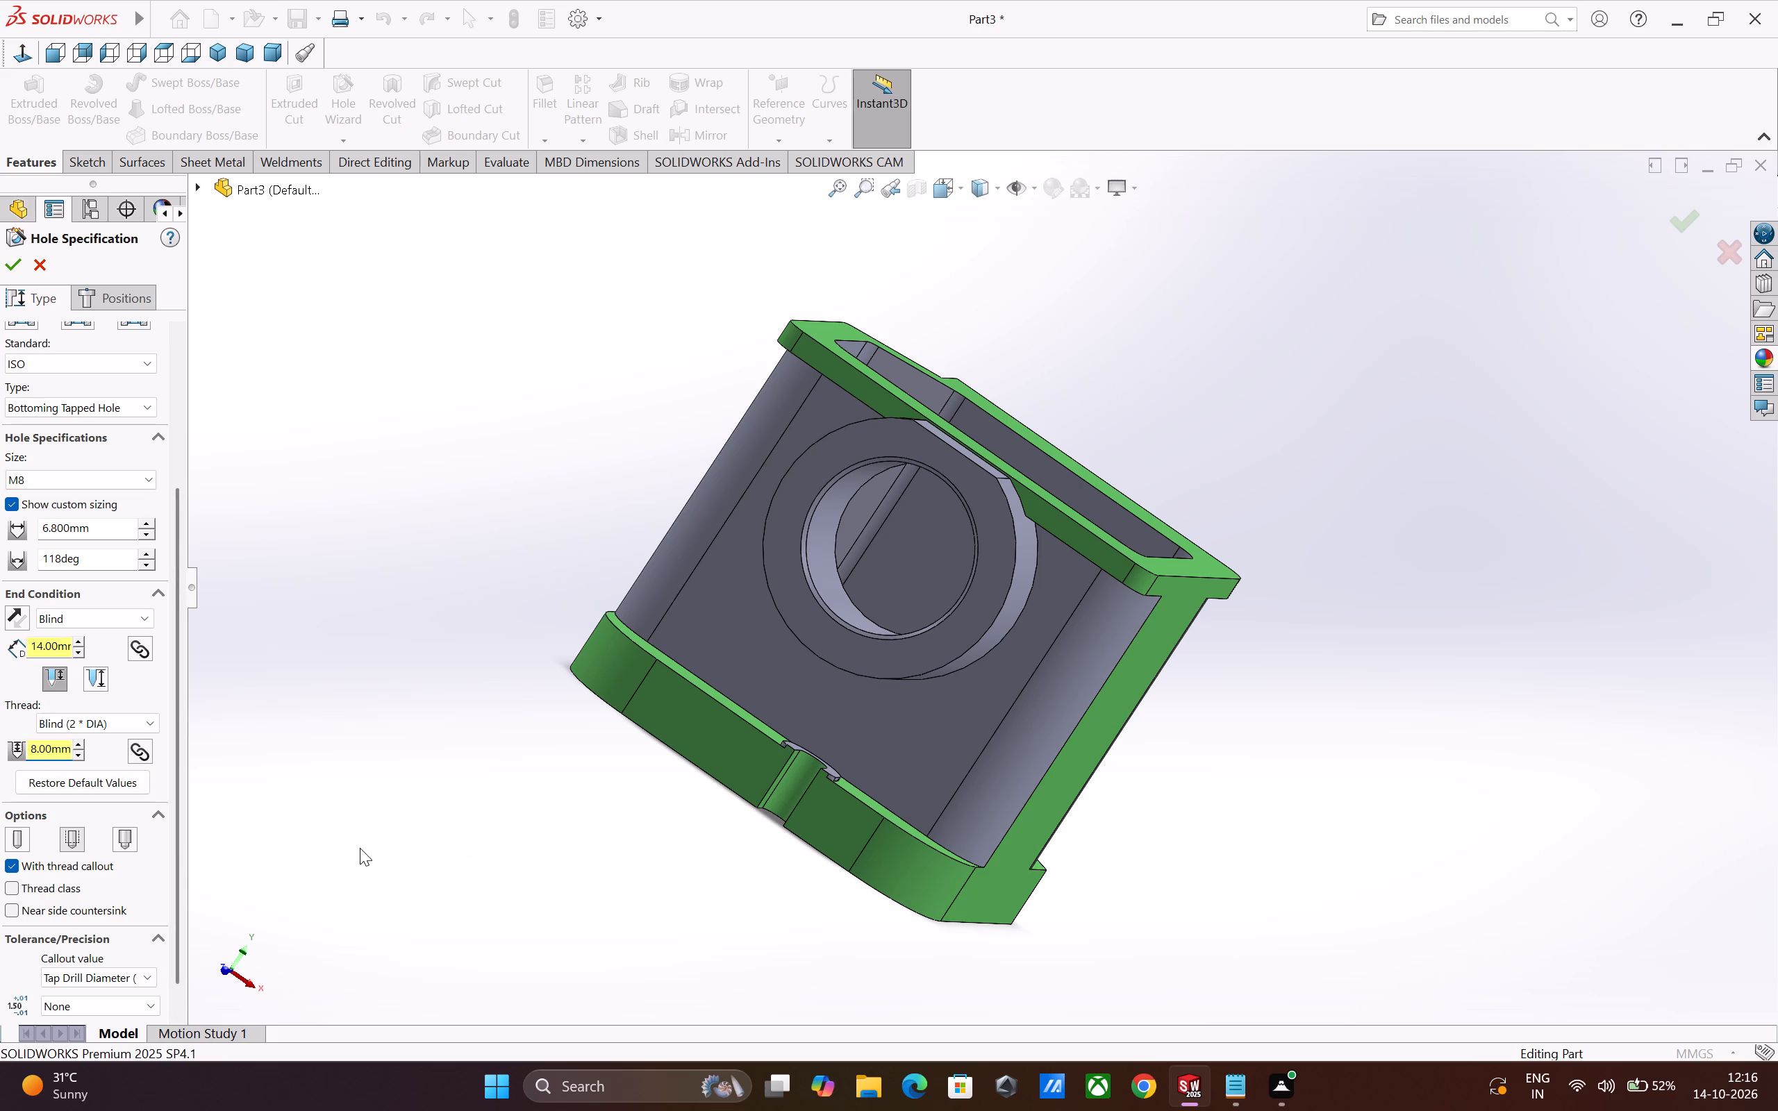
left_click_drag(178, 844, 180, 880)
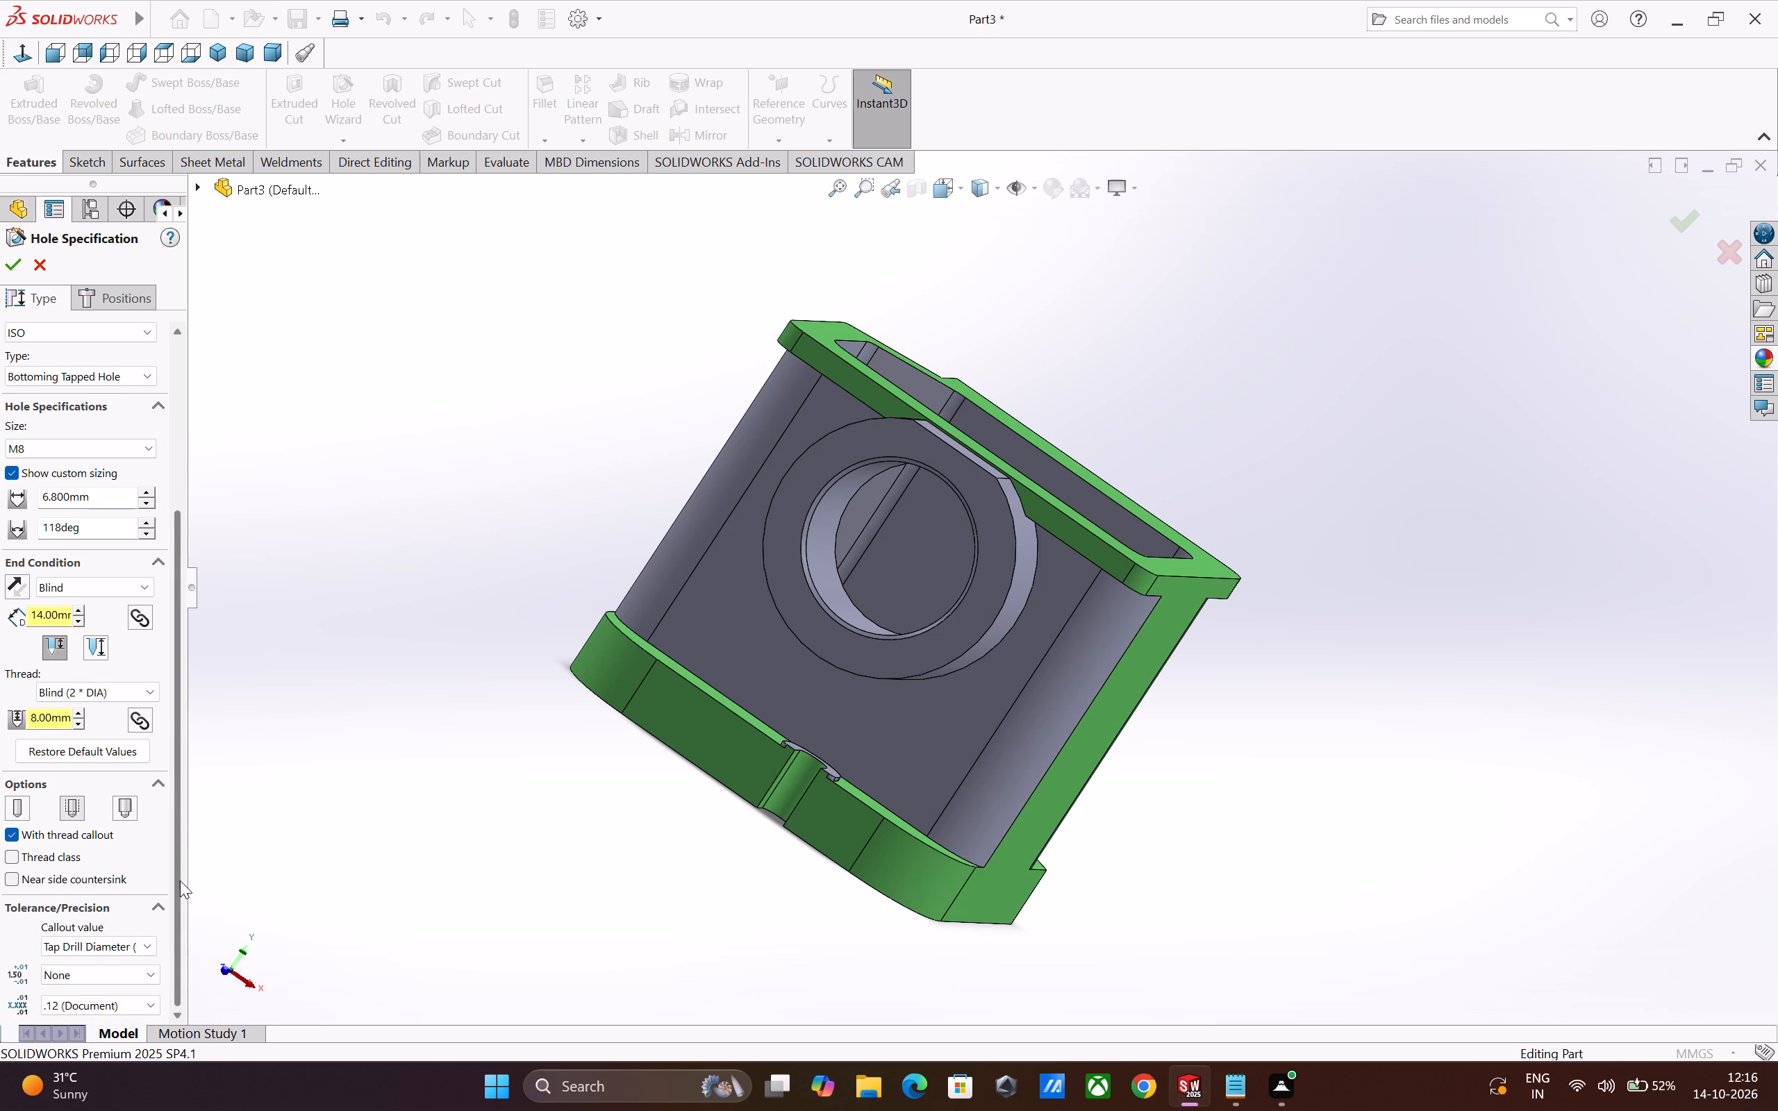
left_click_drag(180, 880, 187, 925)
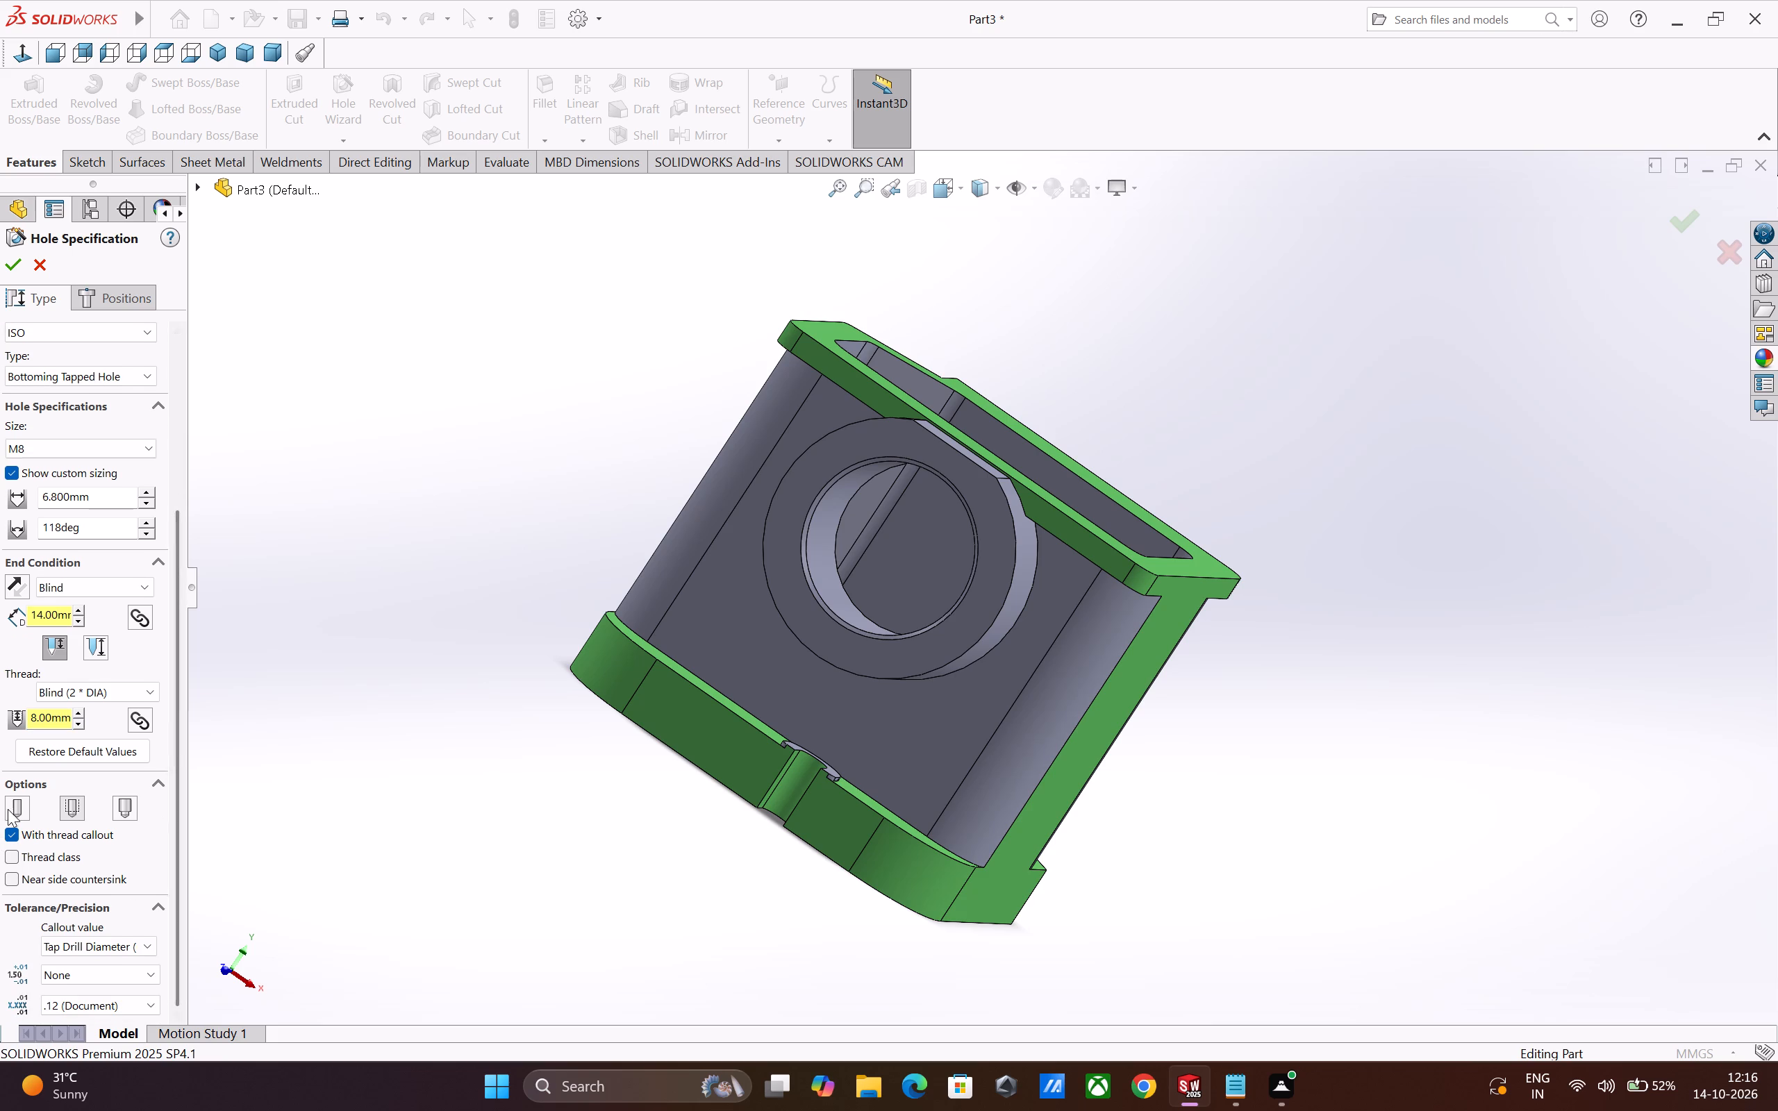
Set the M8 tapped hole's thread depth to 10 mm.
double_click(49, 718)
type("10")
key("Return")
scroll(165, 778, "down", 2)
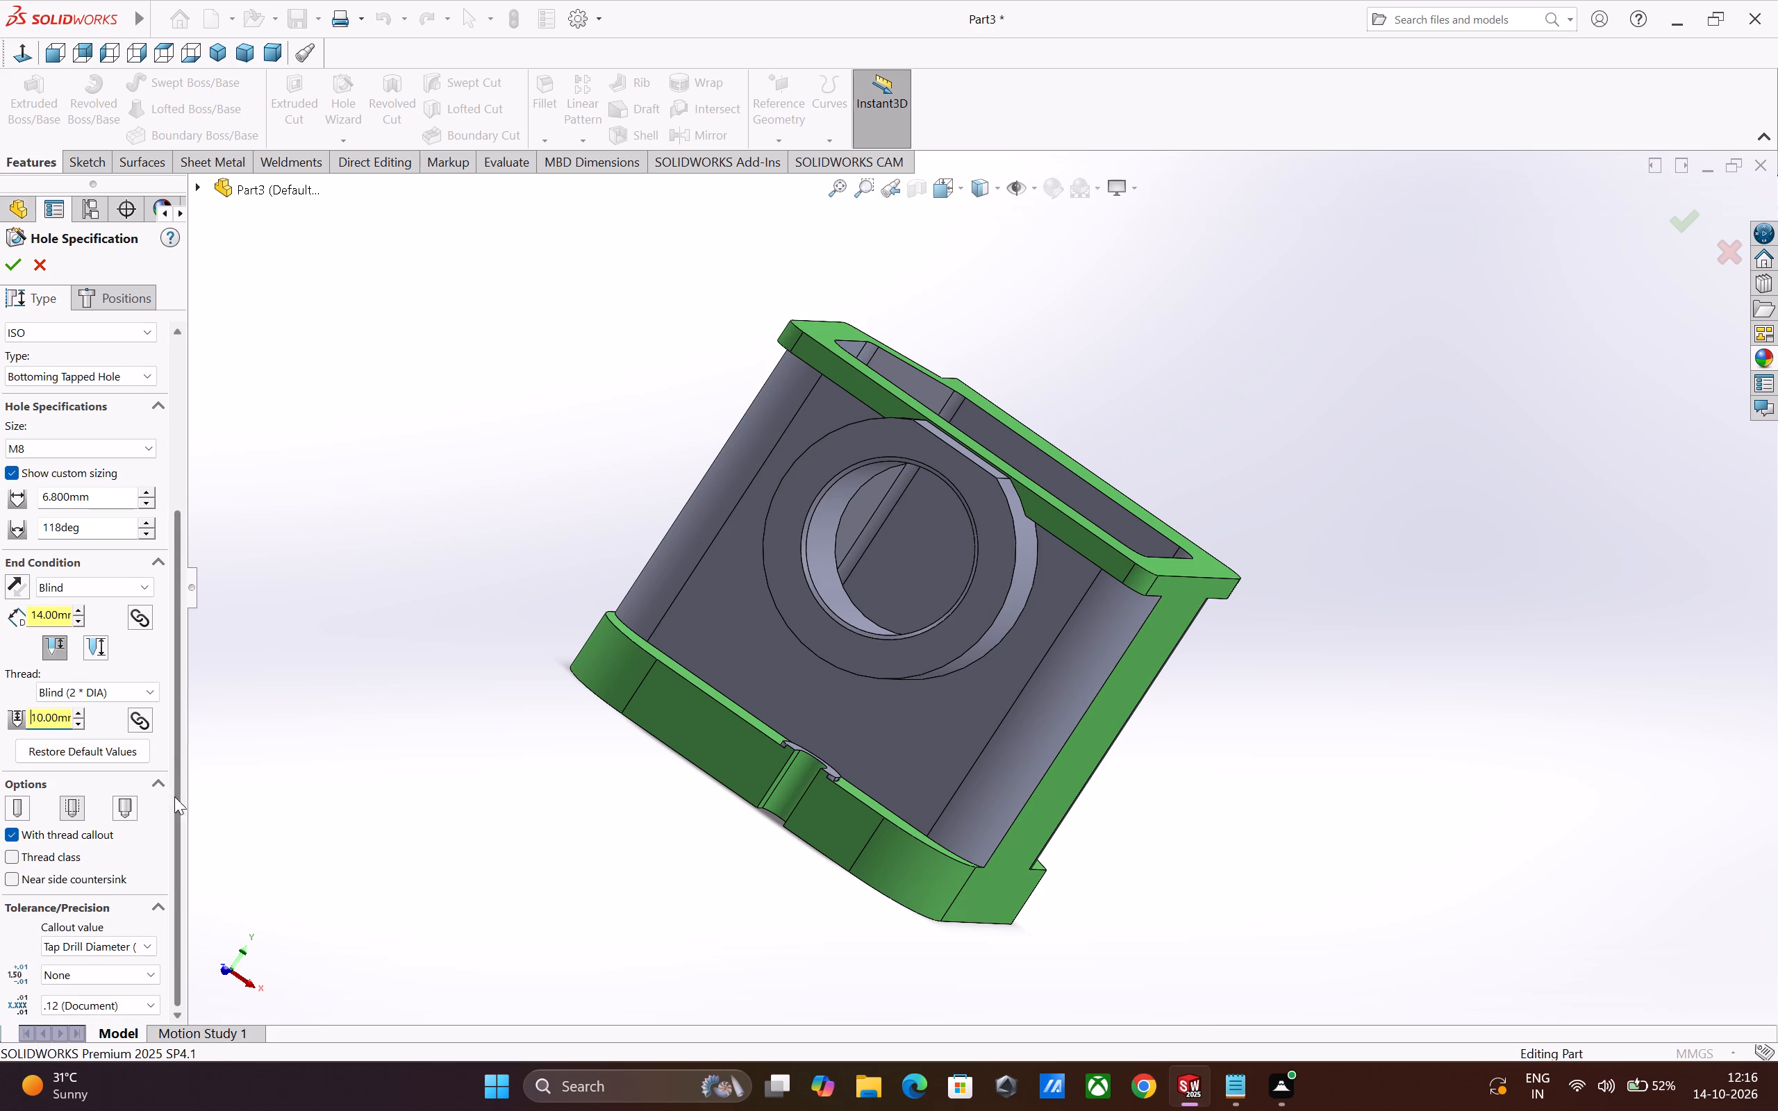
scroll(181, 832, "down", 1)
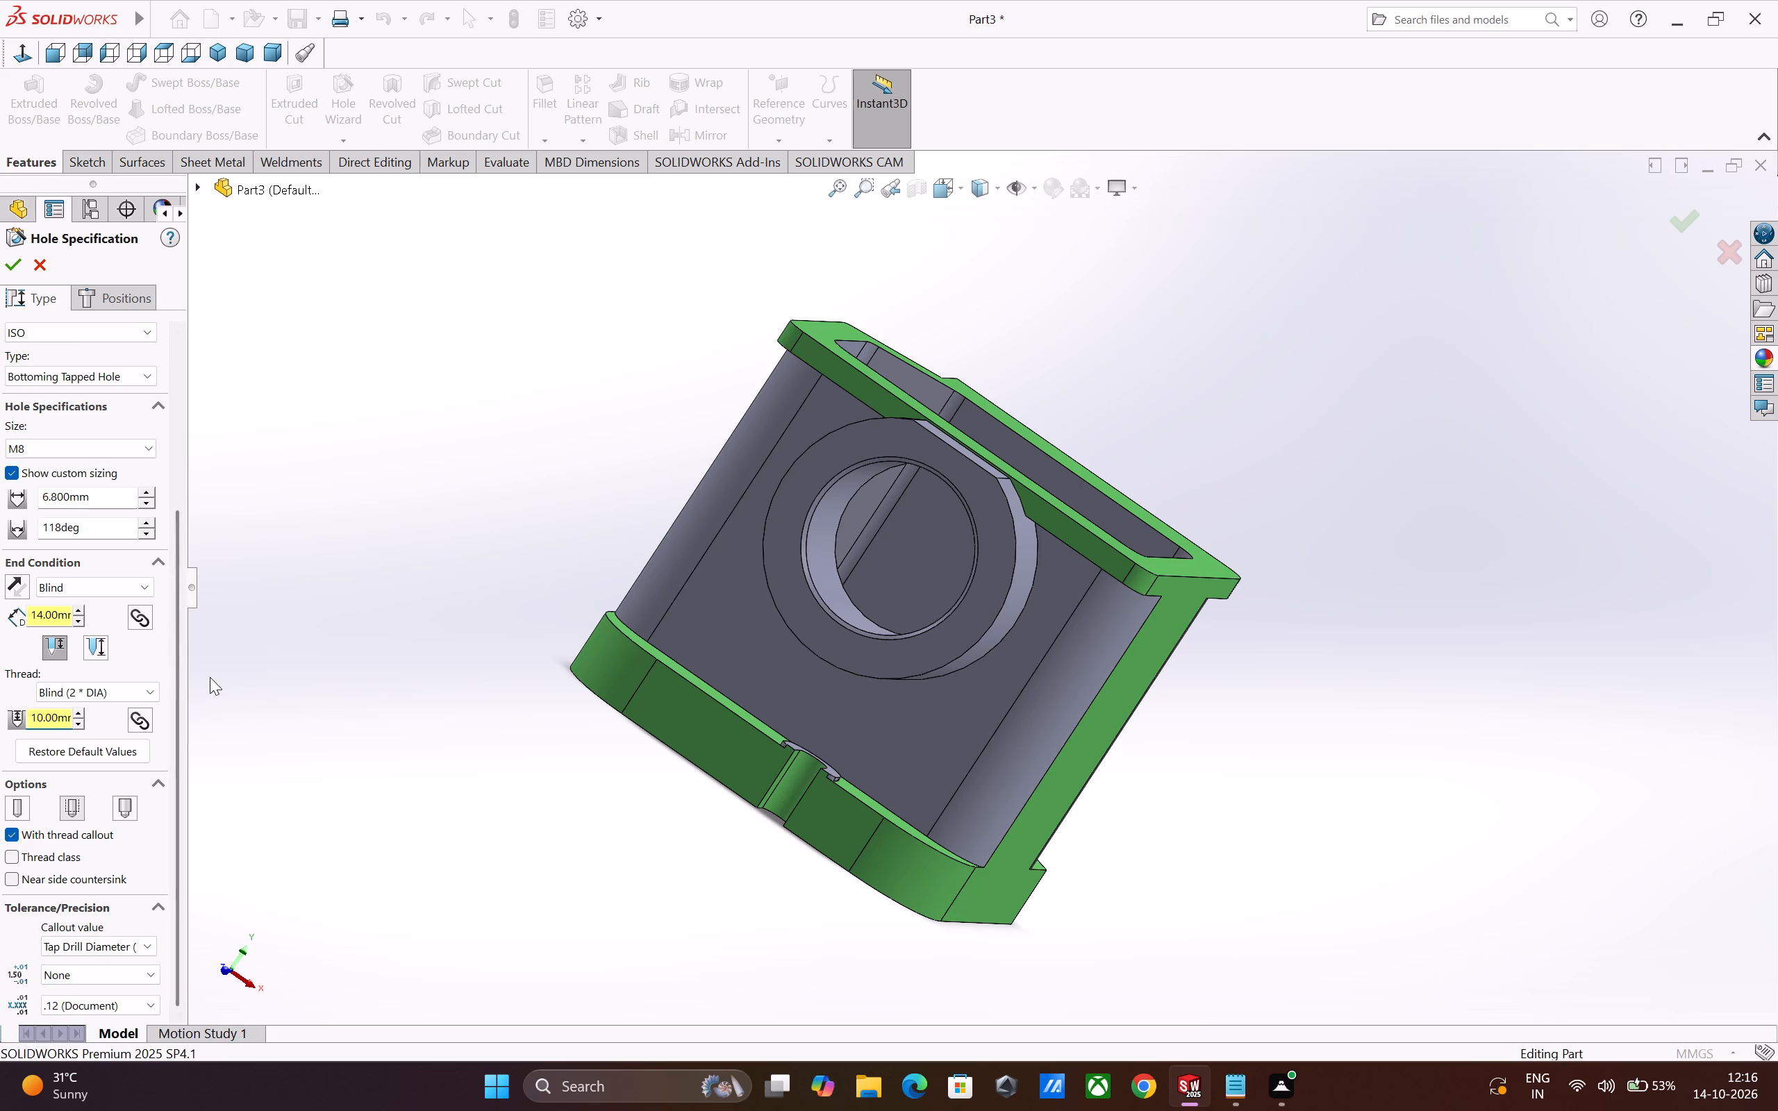
Position the tapped holes on the bored boss's face, sketching a construction circle about 103 mm in diameter concentric with the bore.
left_click(117, 296)
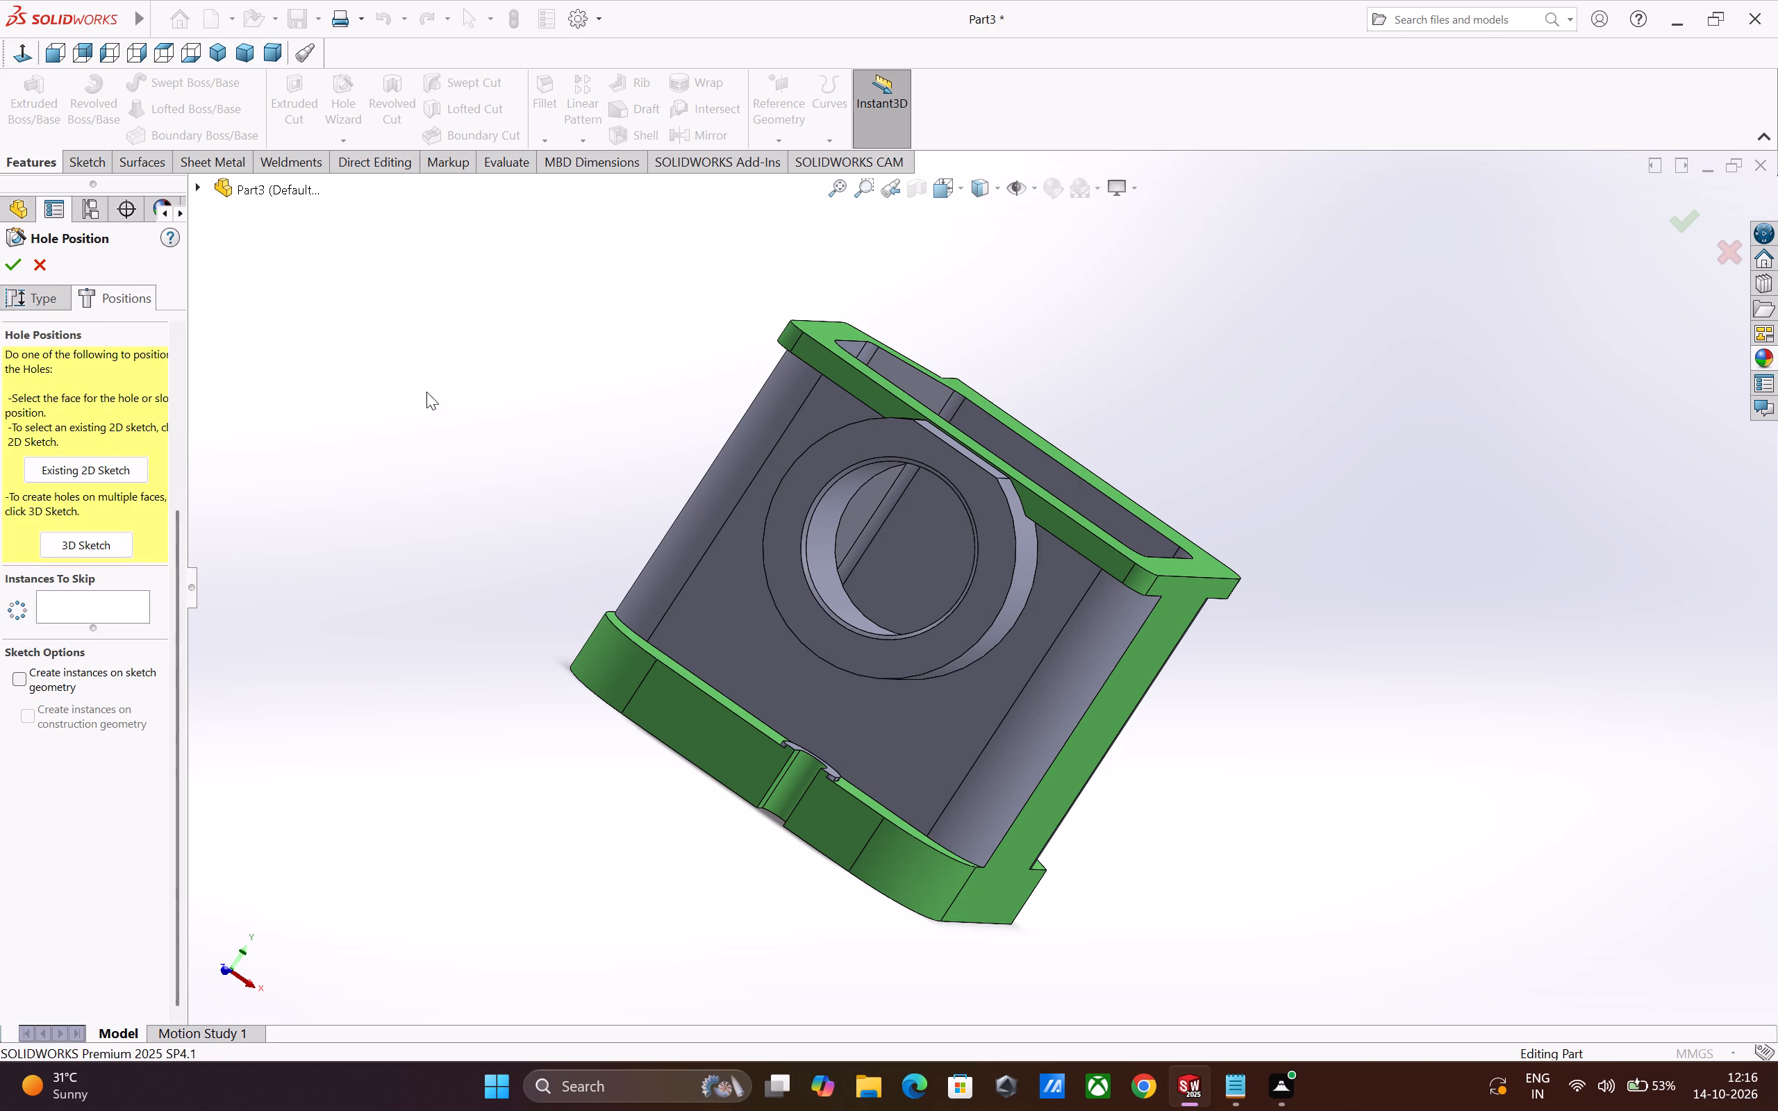
left_click(792, 466)
left_click(808, 474)
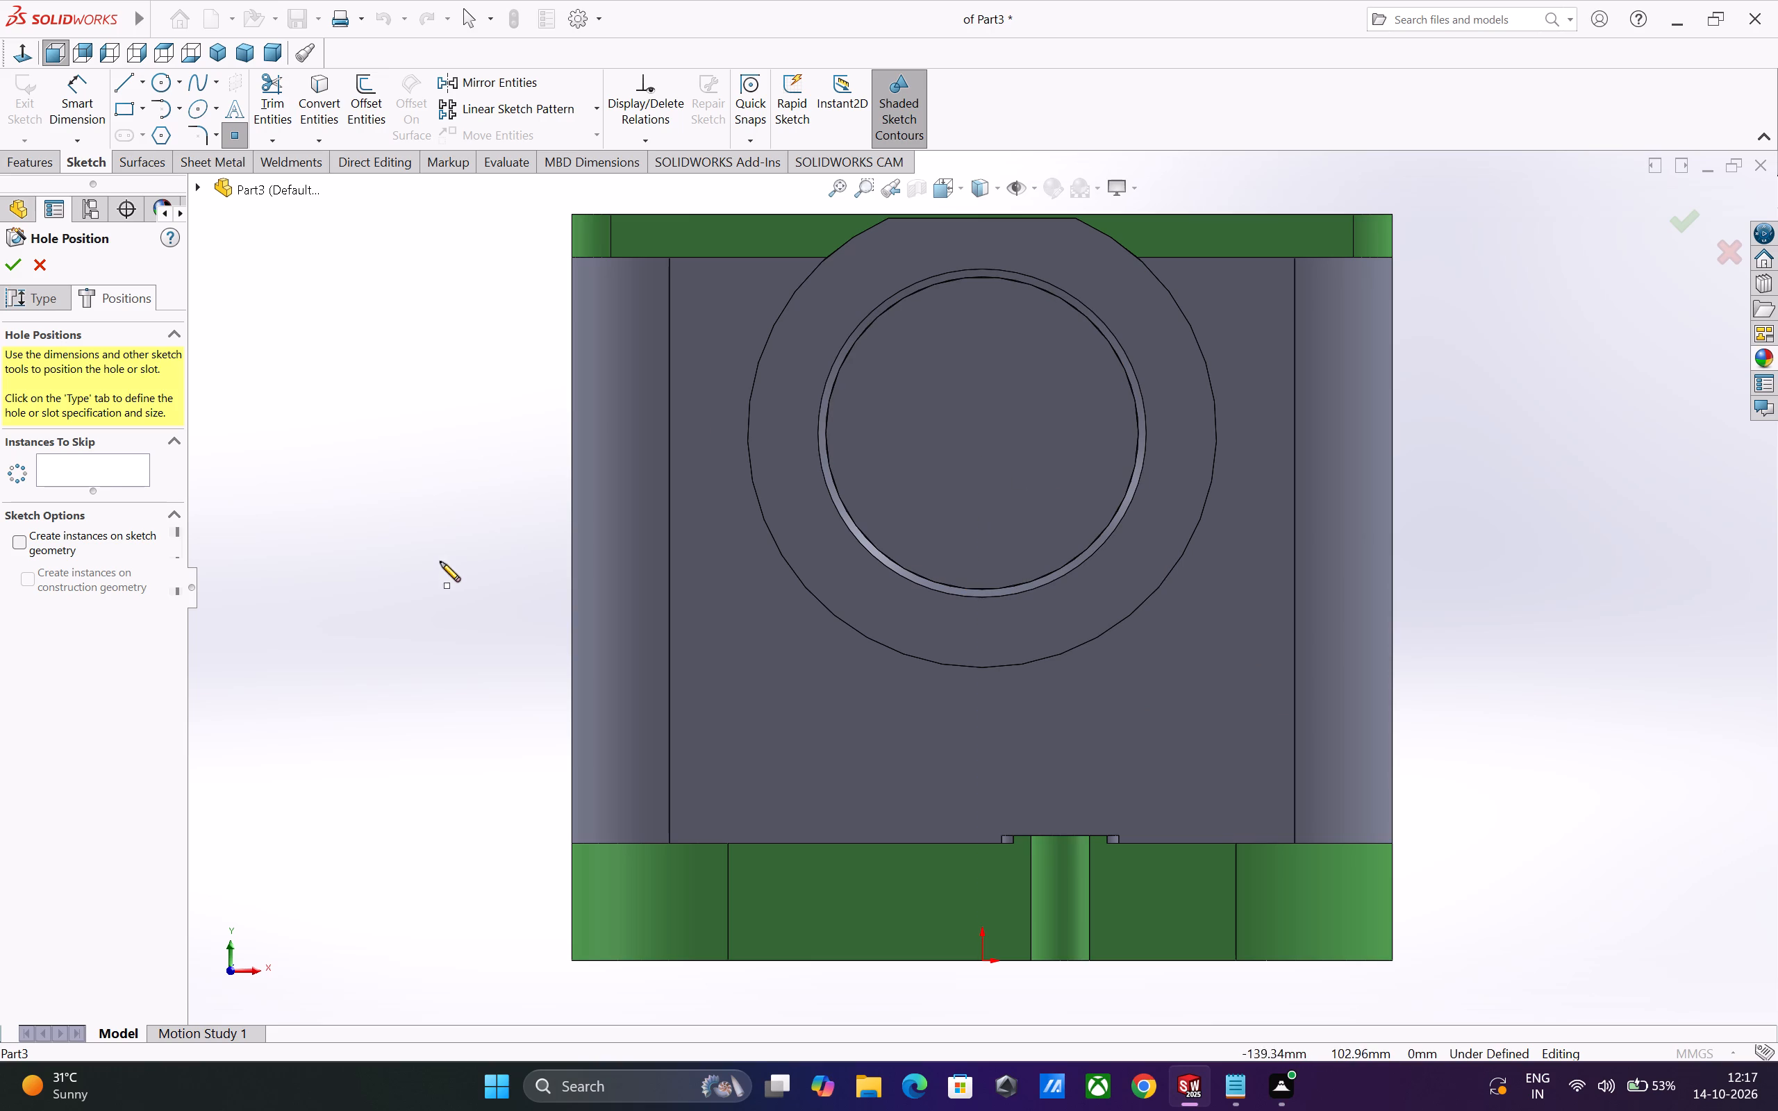
left_click(165, 82)
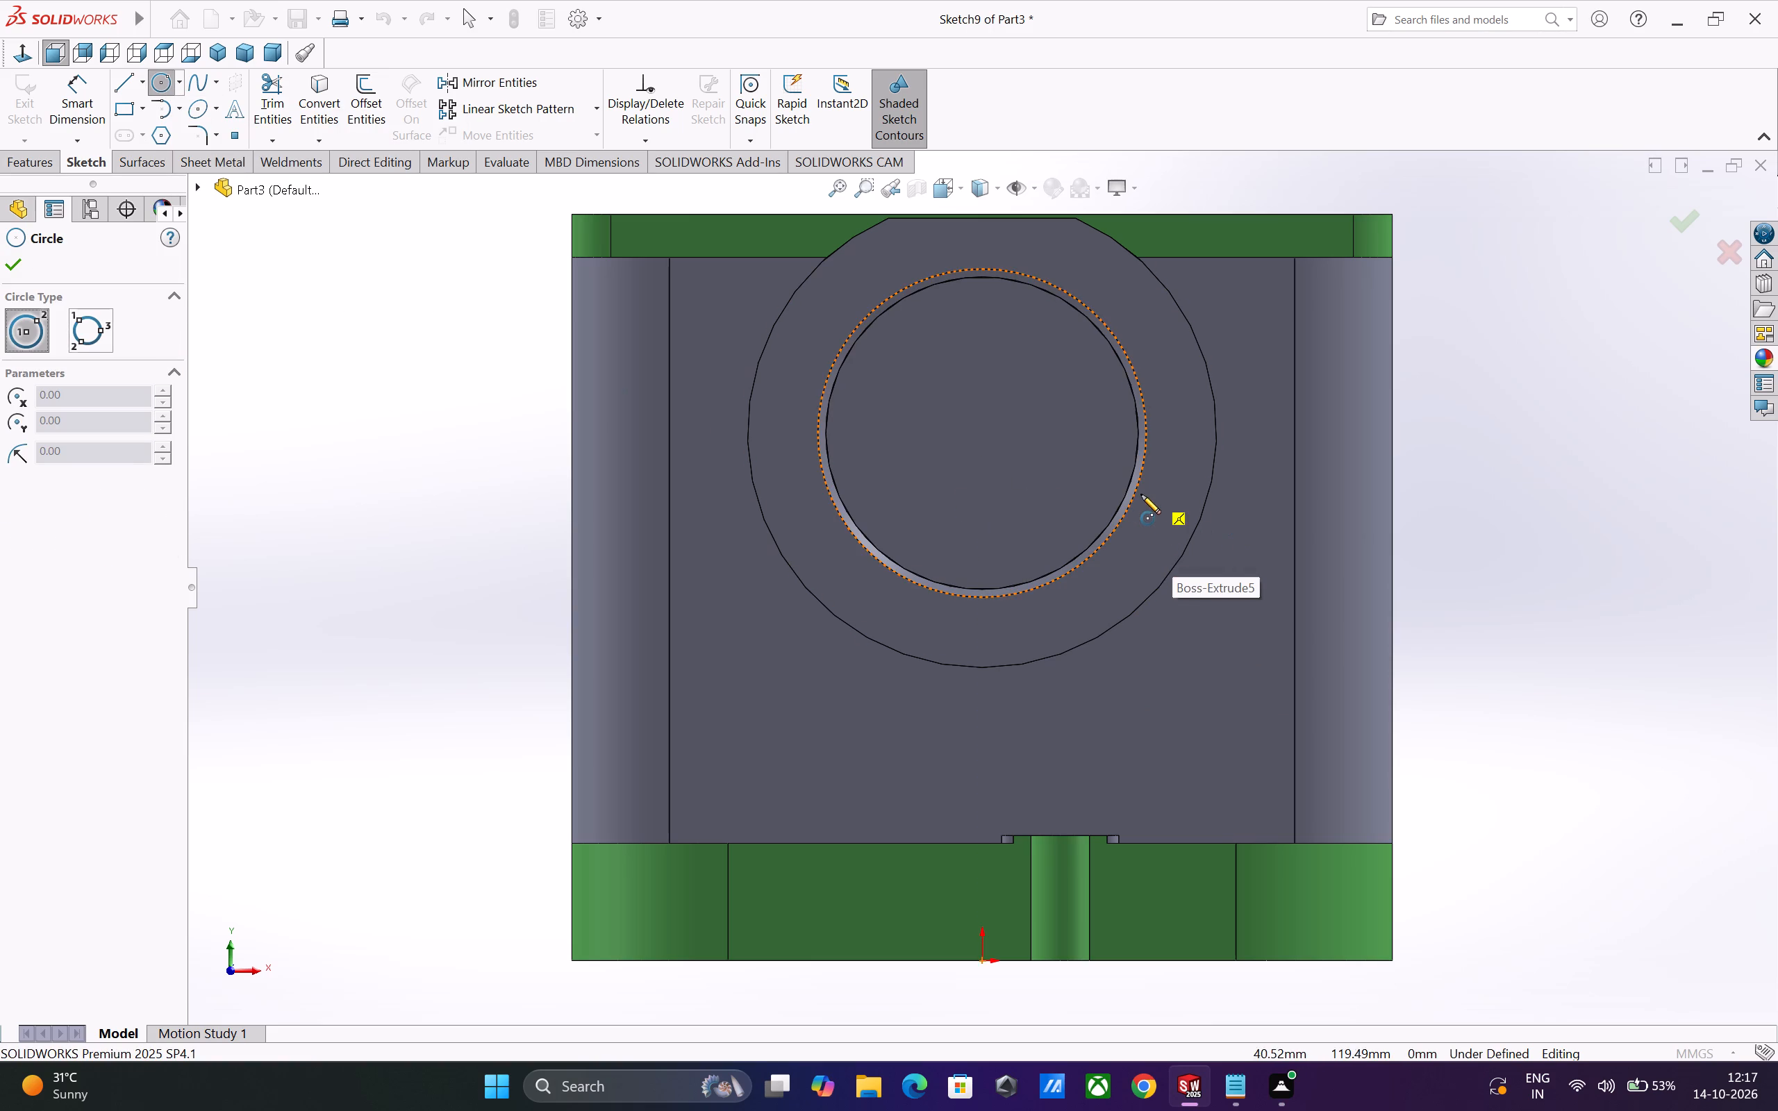
left_click(983, 433)
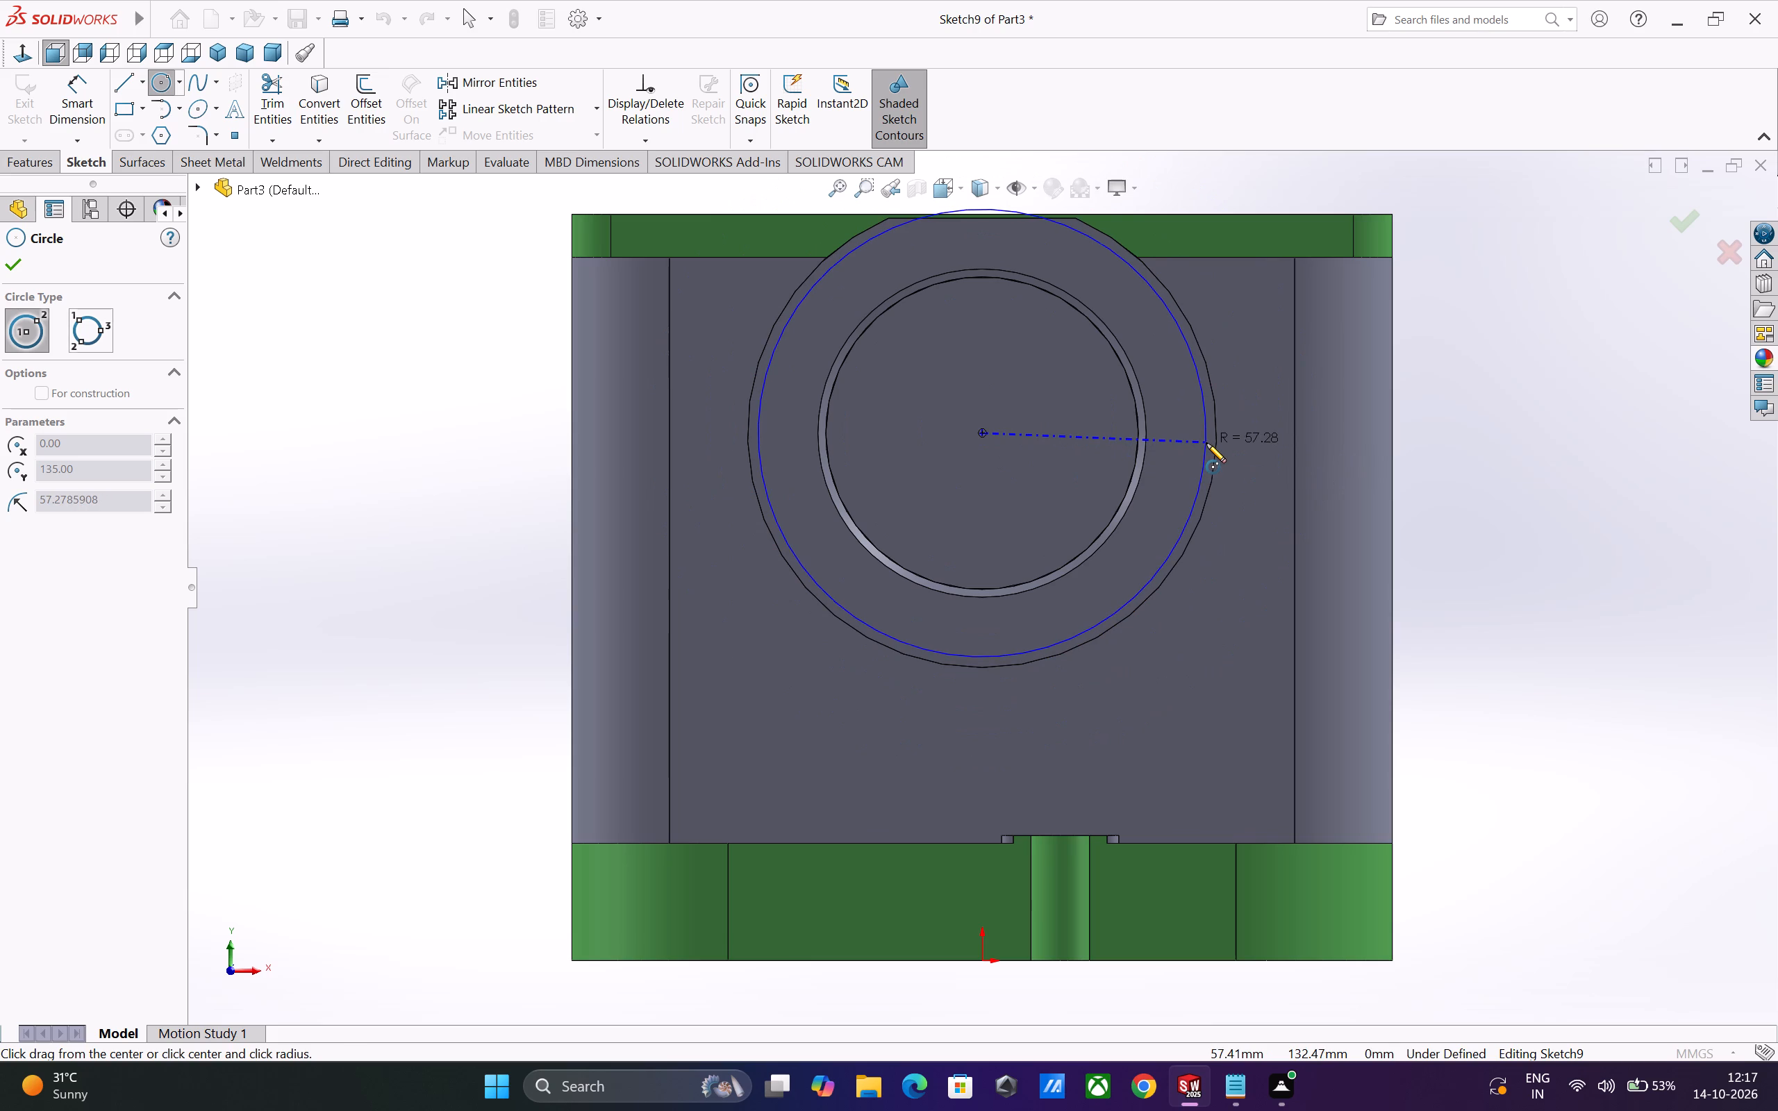
left_click(1183, 443)
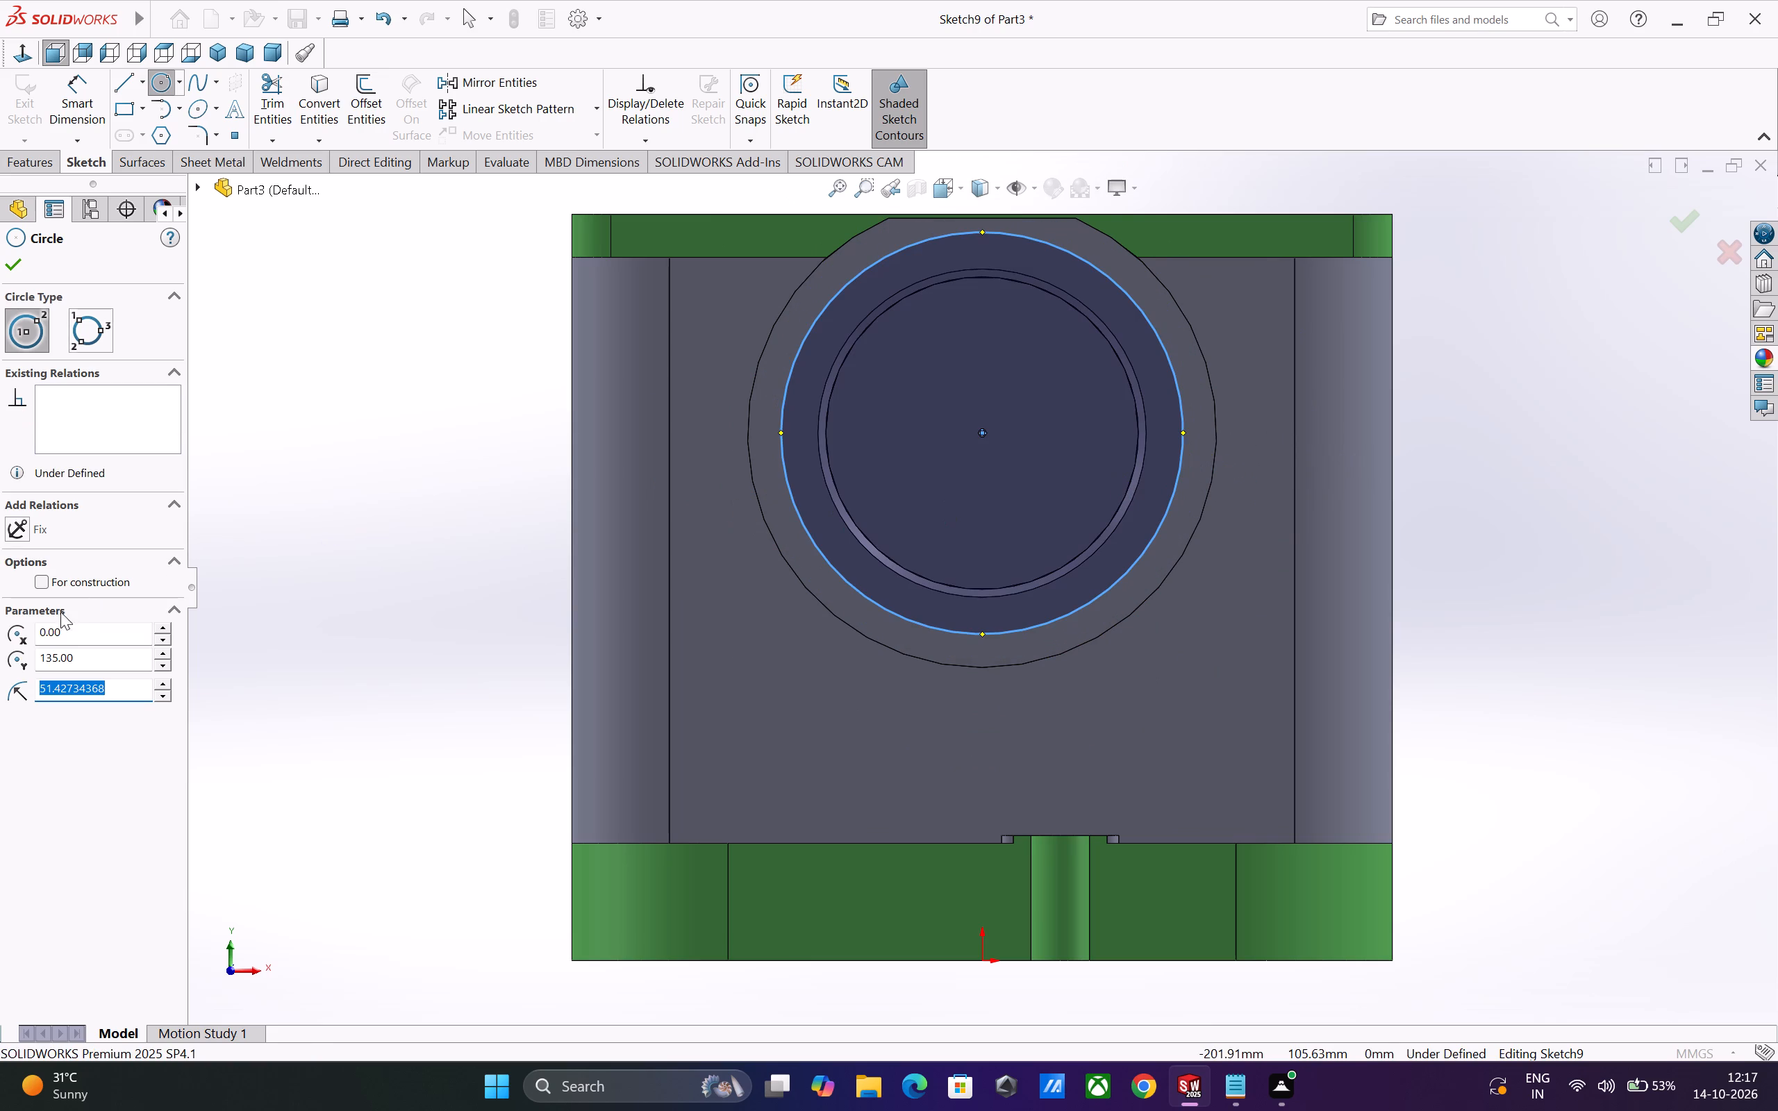
left_click(38, 582)
left_click(21, 264)
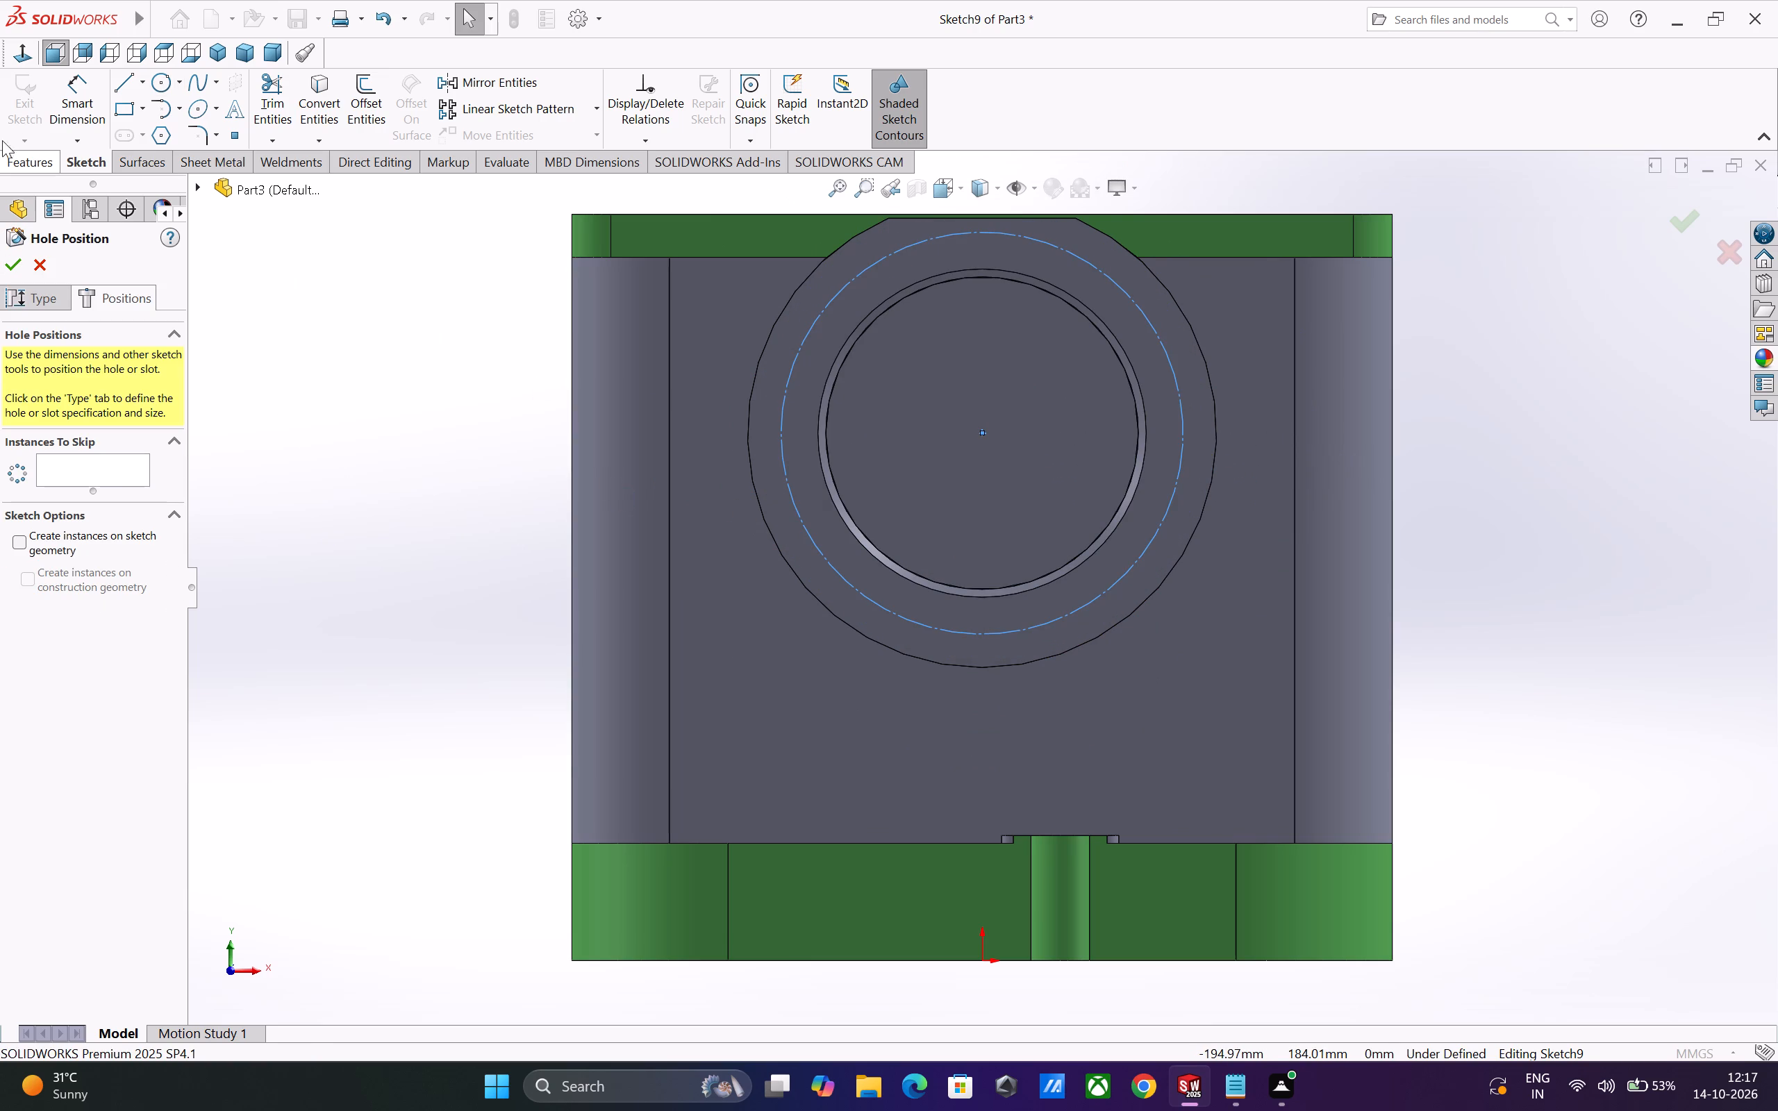
Dimension the construction circle around the bore to a diameter of 100 mm.
left_click(84, 125)
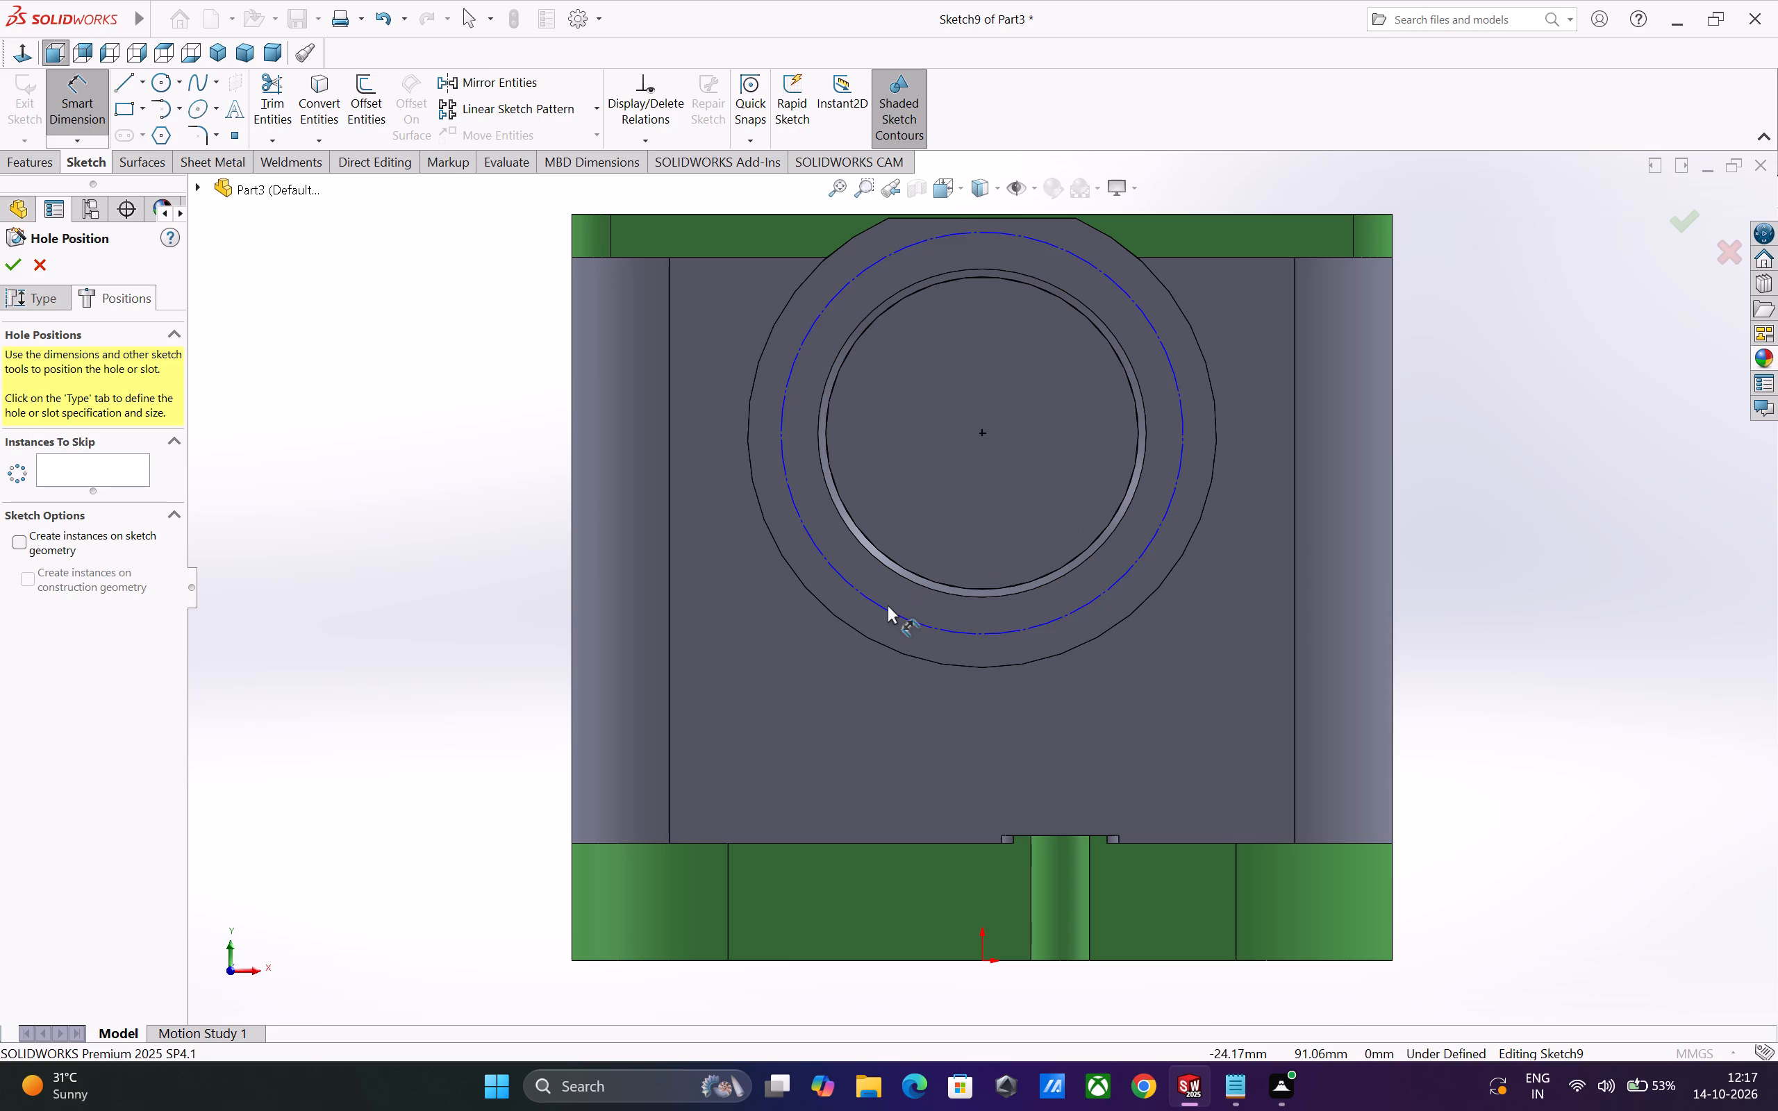
left_click(888, 610)
left_click(749, 669)
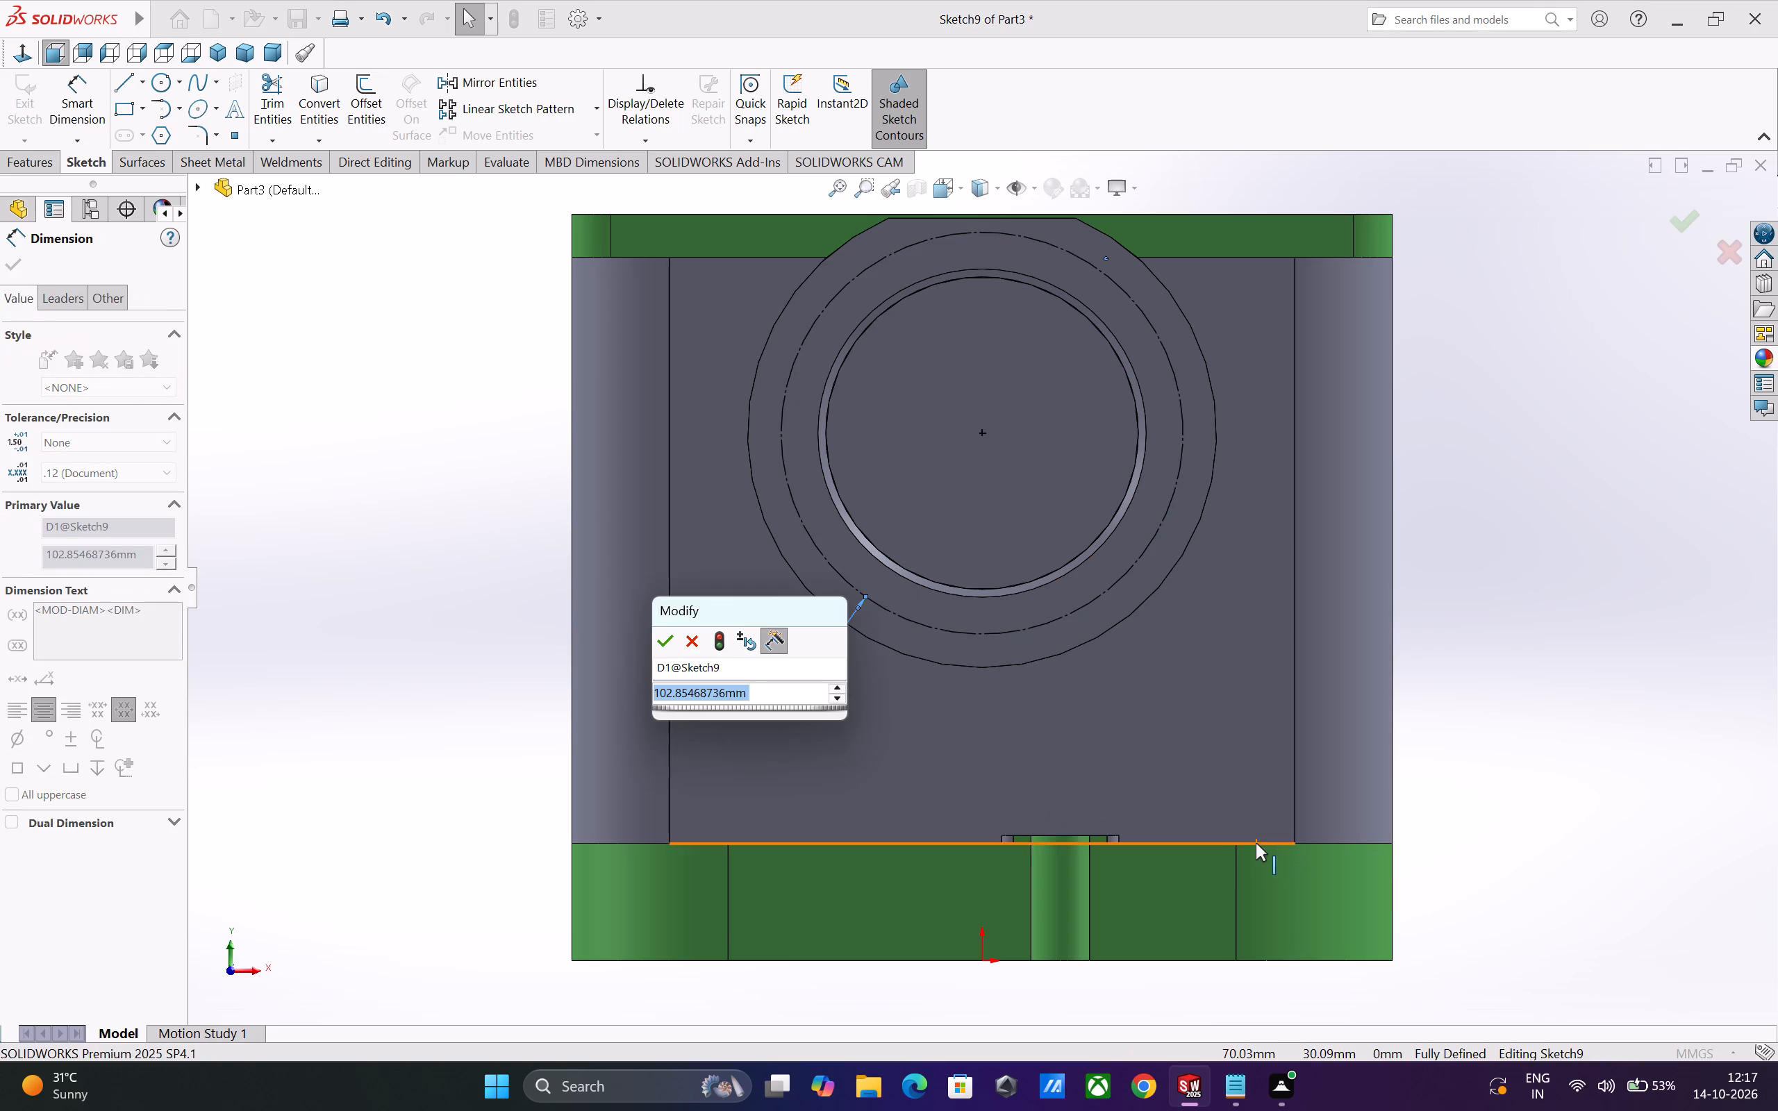
key("1")
key("0")
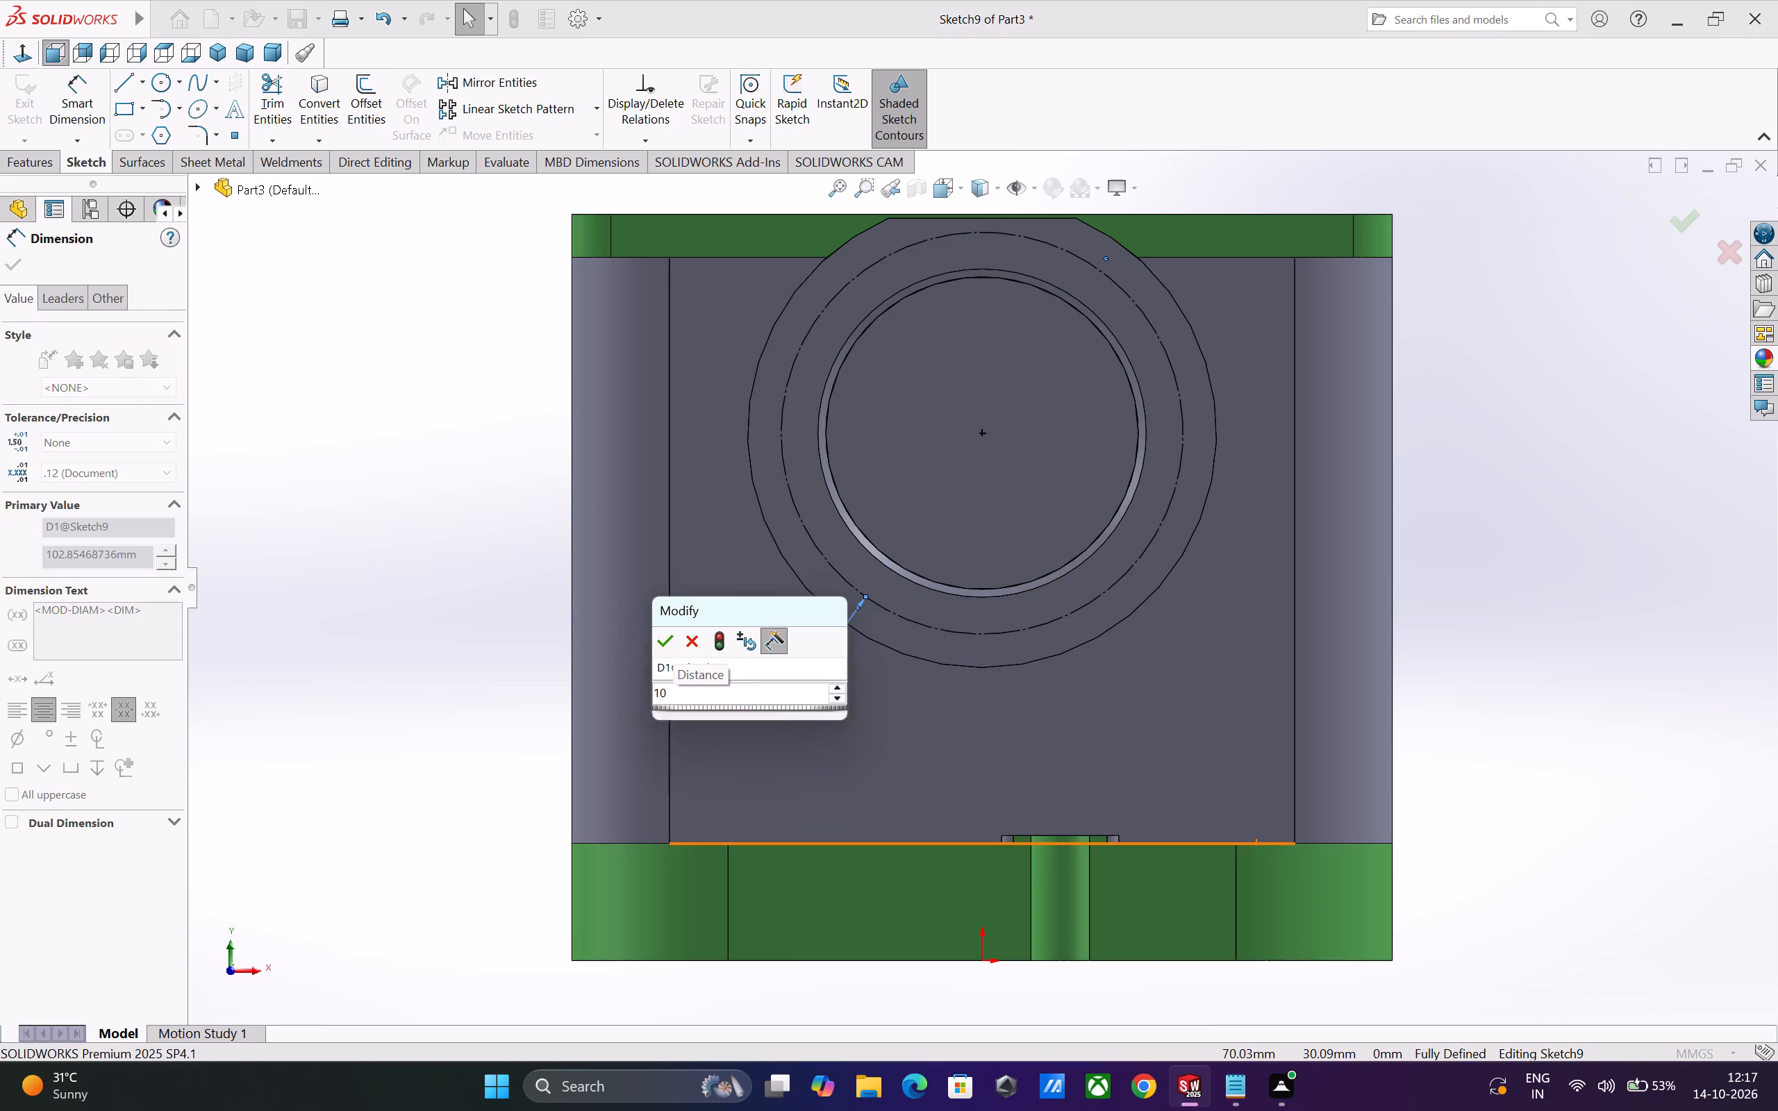
key("equal")
key("BackSpace")
key("0")
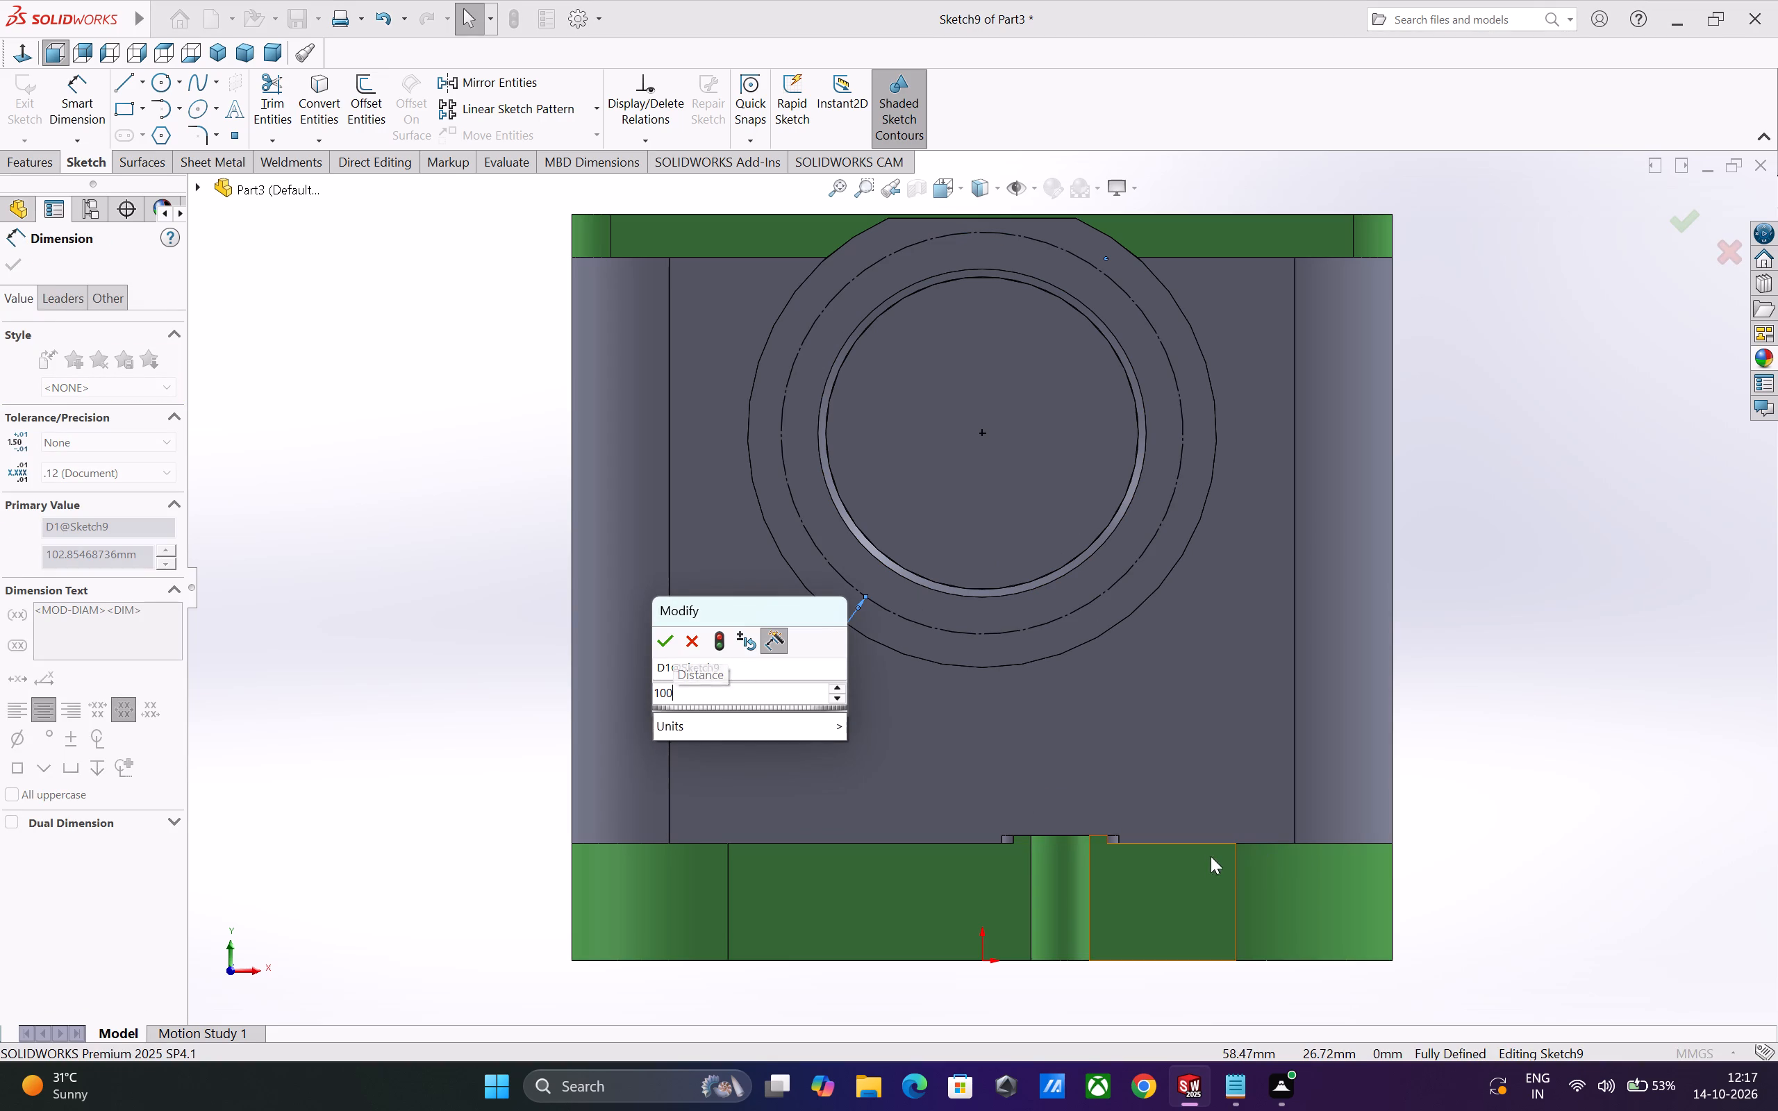
key("Return")
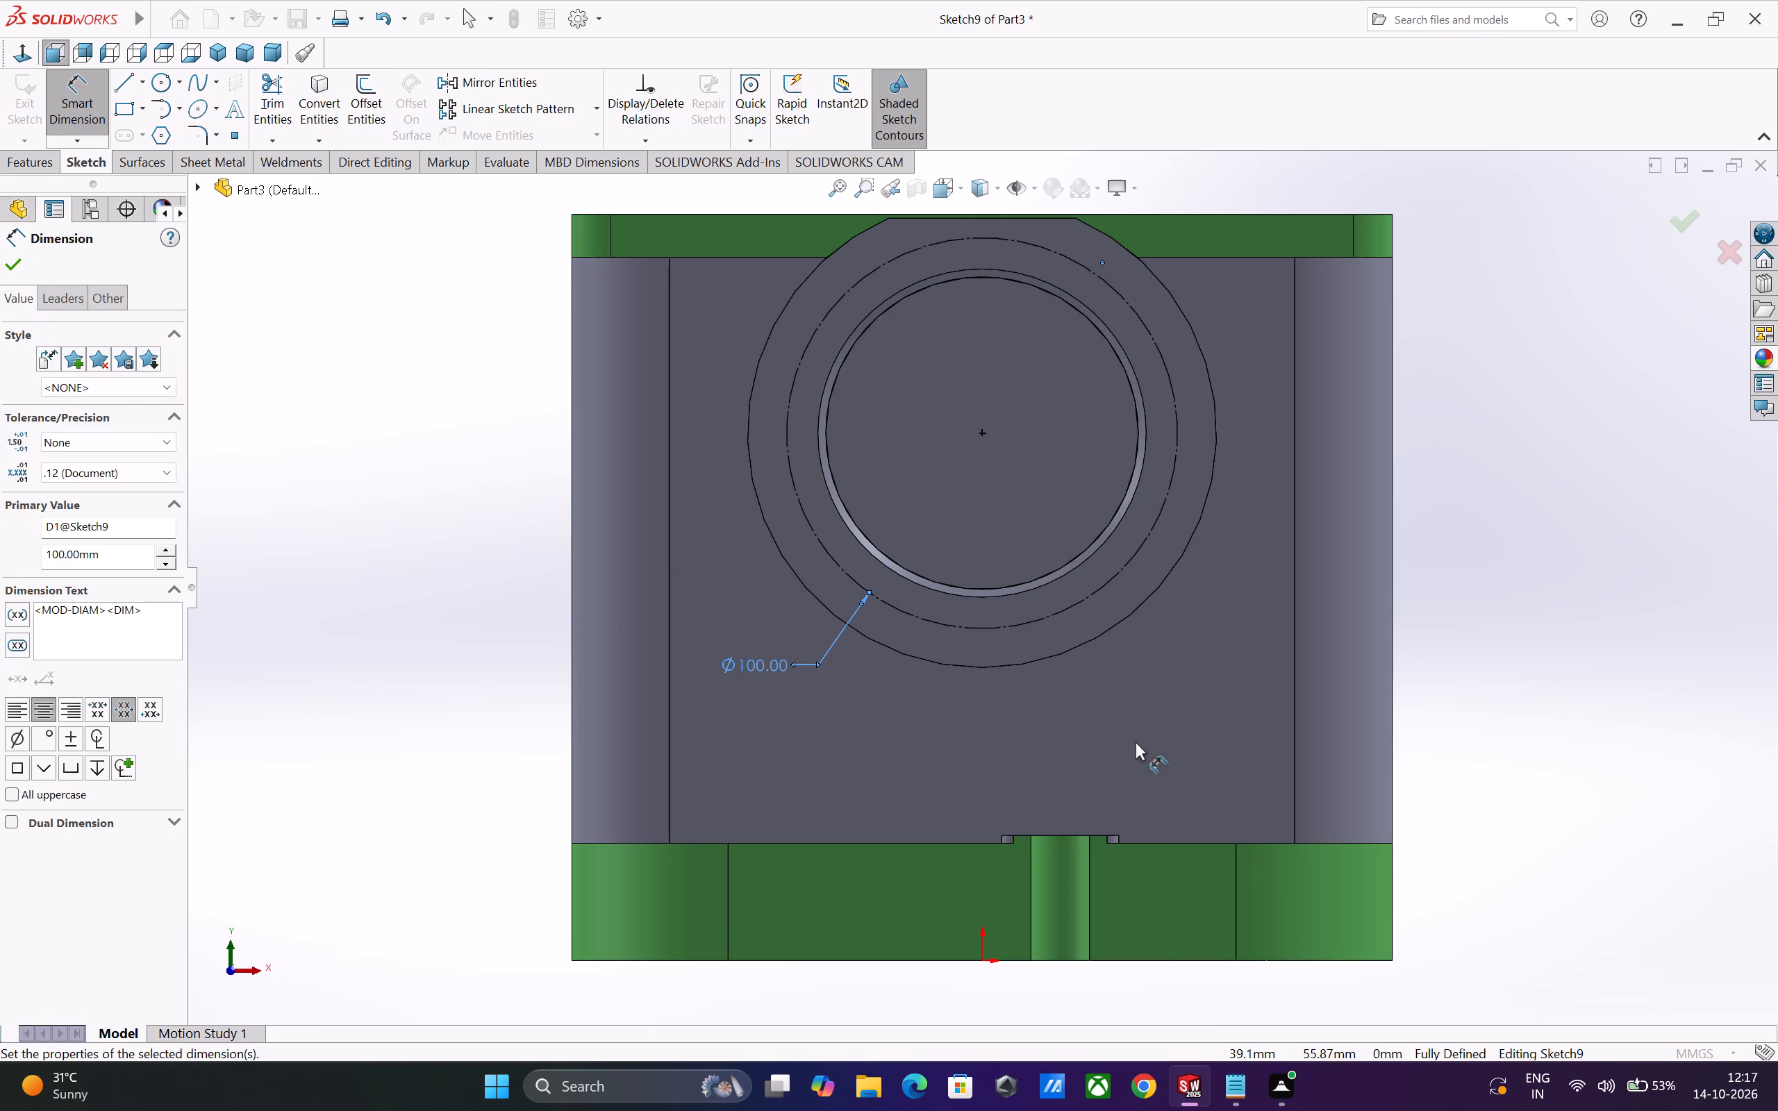
Draw two construction lines joining the bore centre to the boss's outer edge, one horizontal to the right and one rising at about 45°.
scroll(1136, 742, "up", 1)
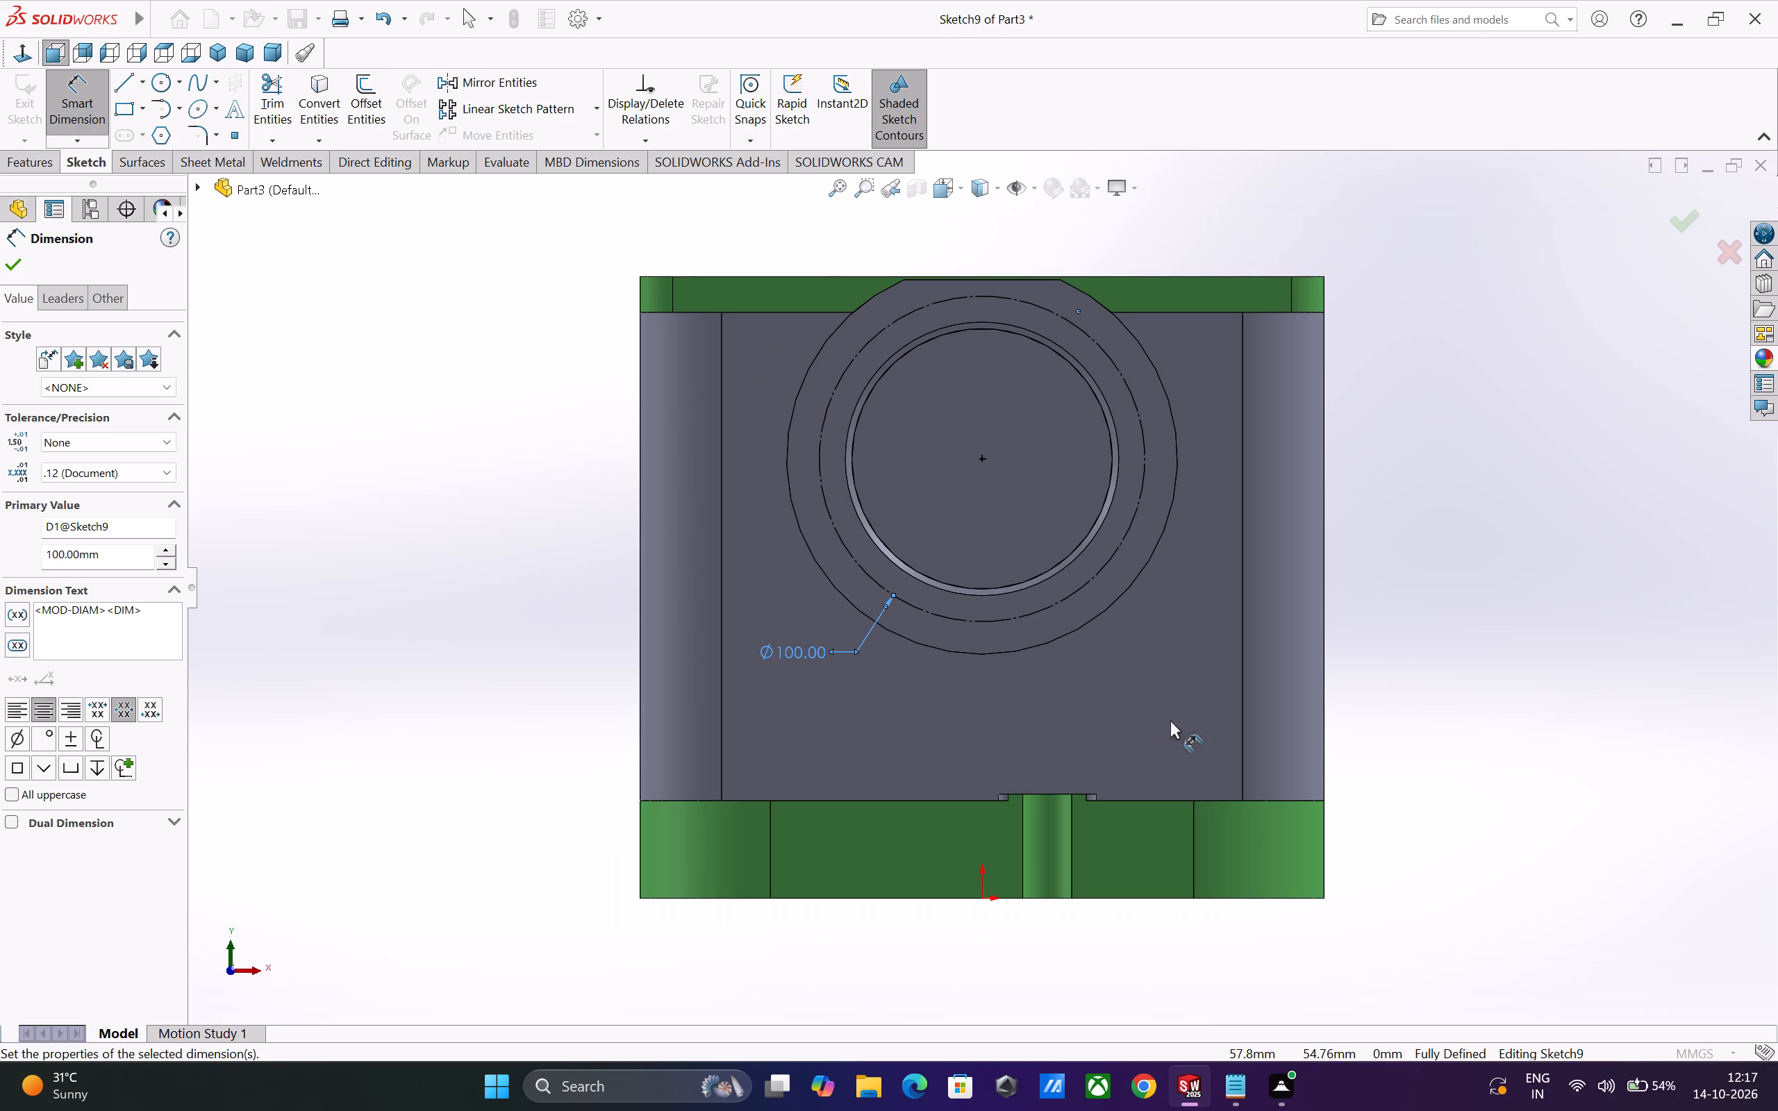
scroll(1170, 720, "up", 2)
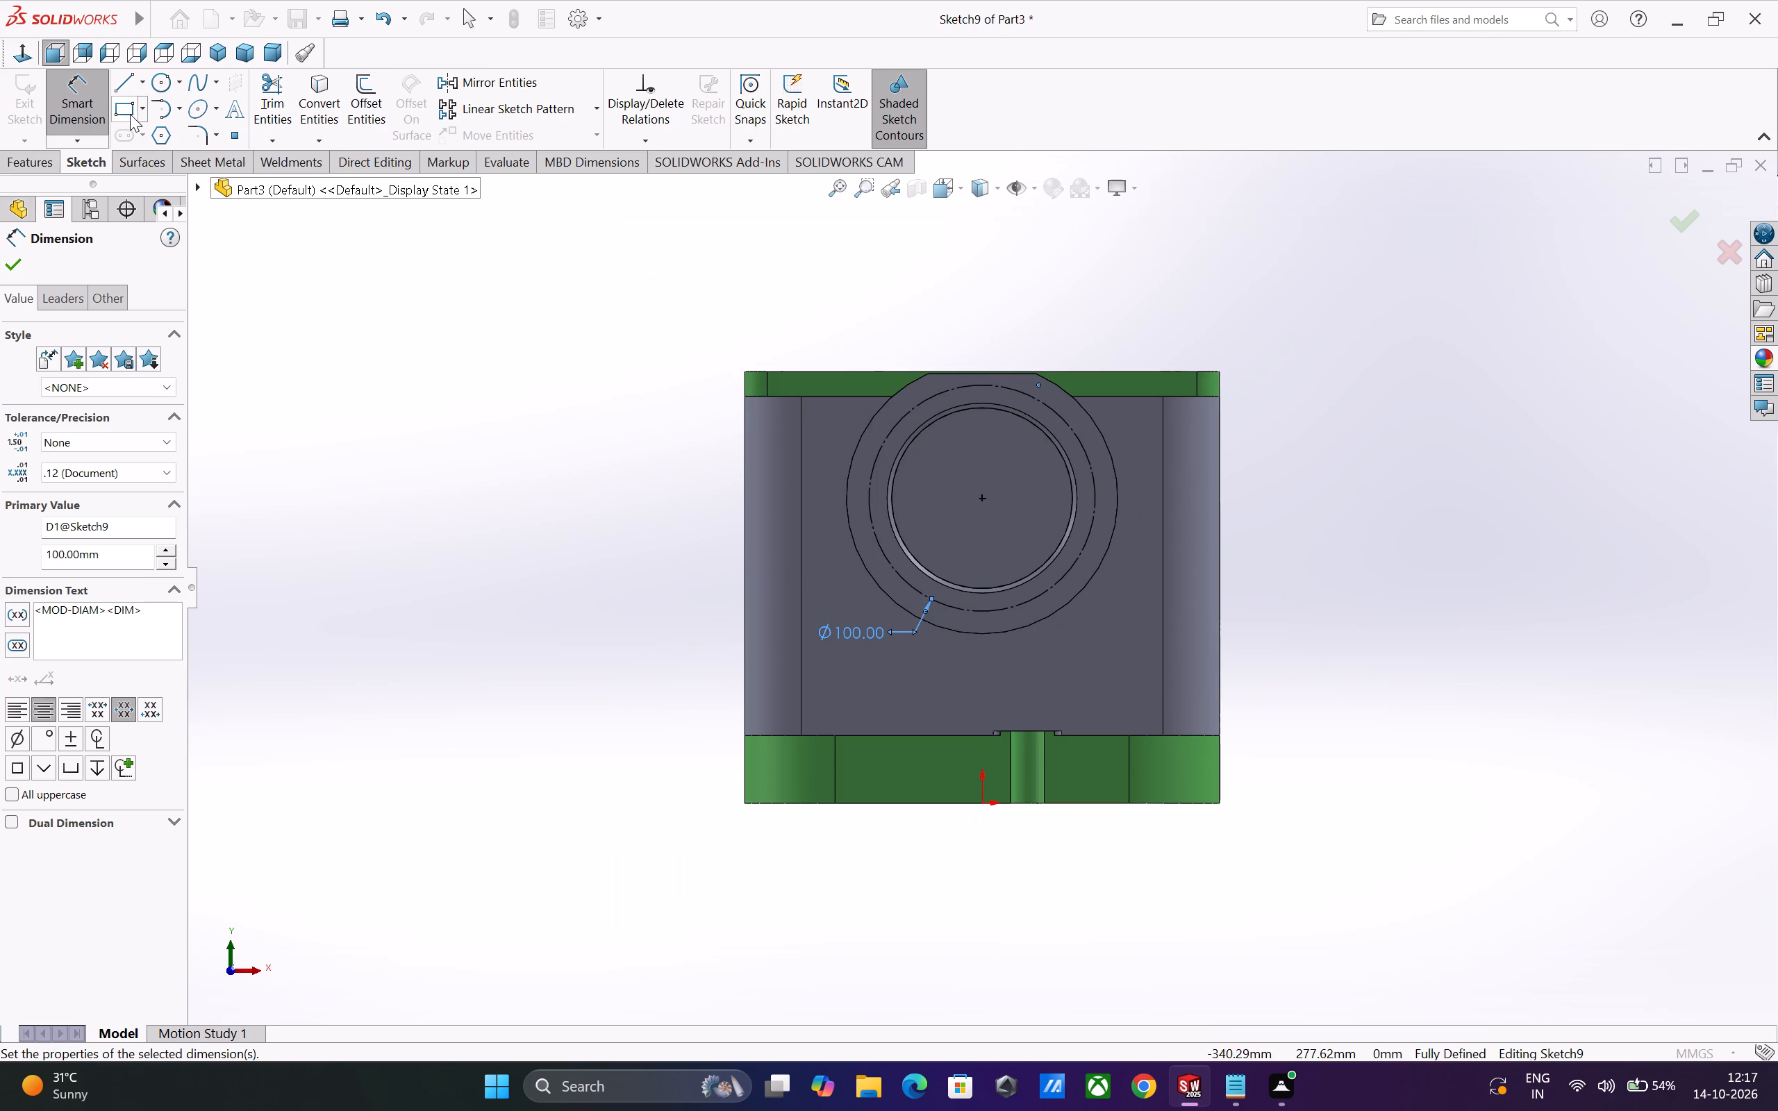
left_click(125, 87)
scroll(696, 553, "up", 2)
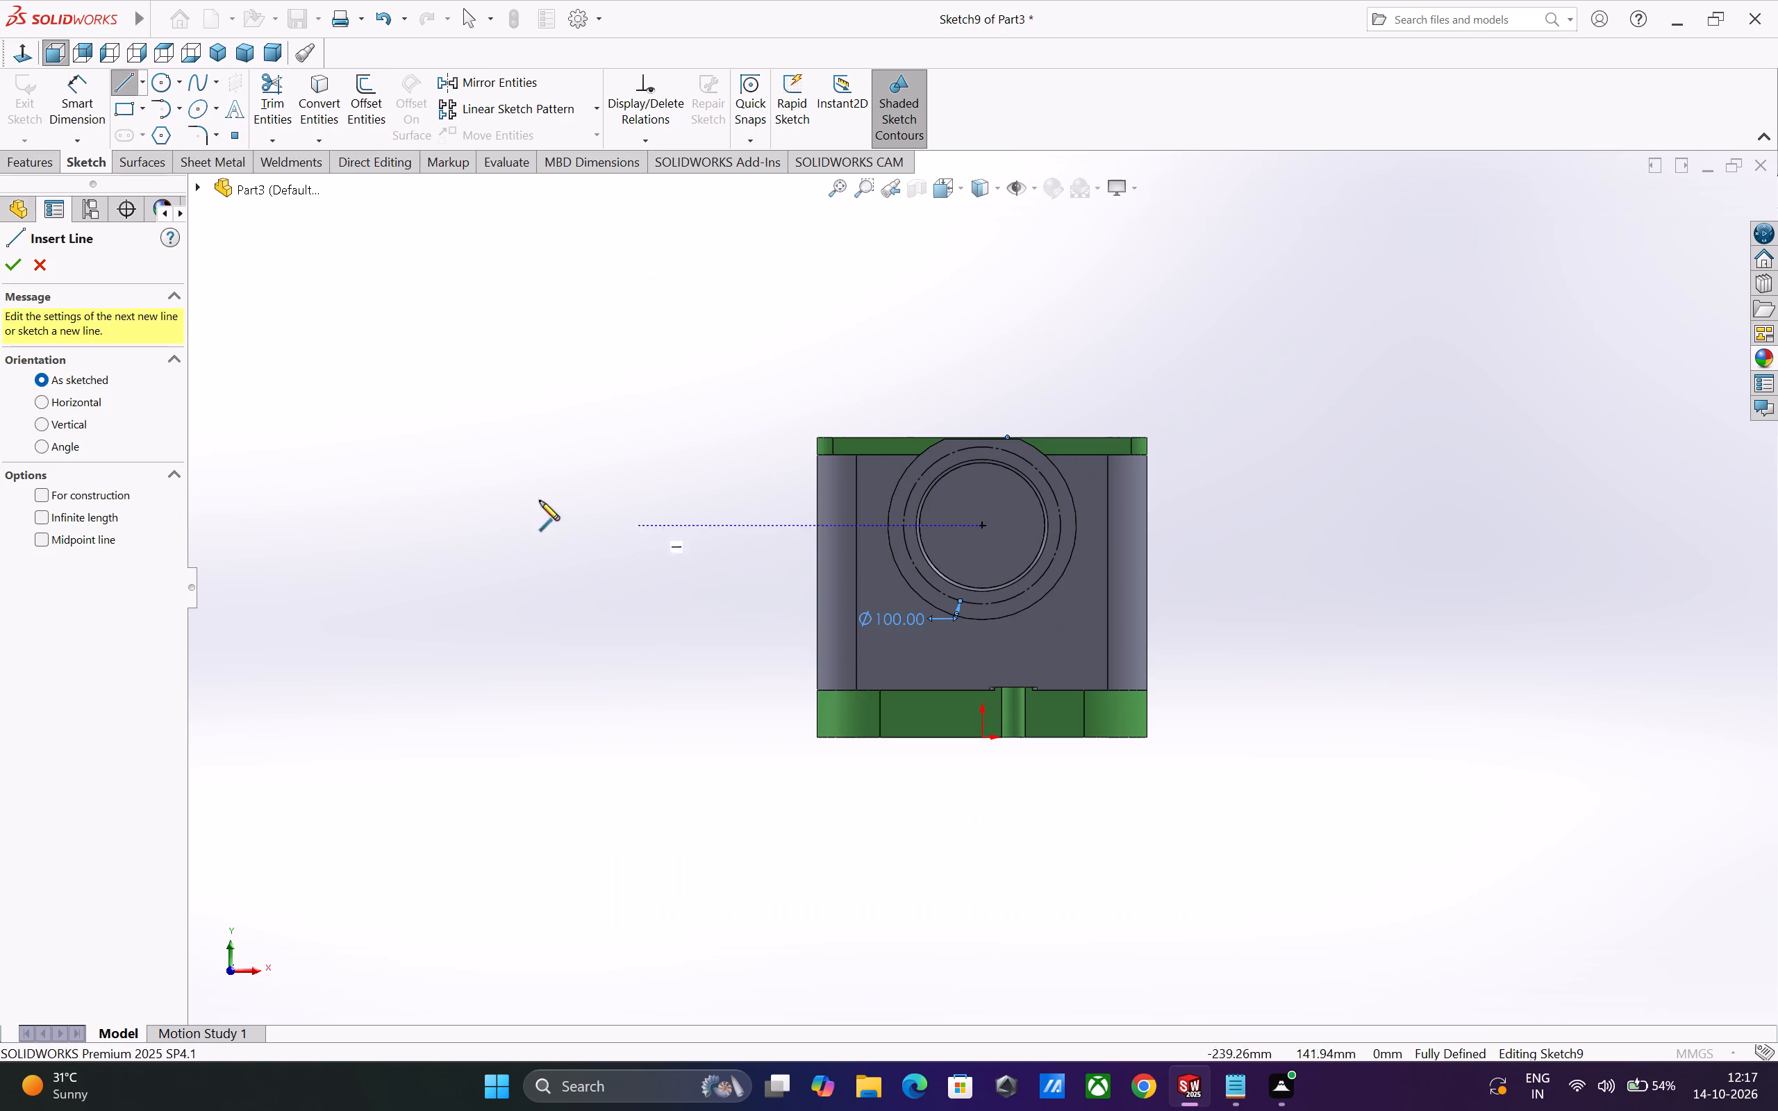
left_click(44, 495)
scroll(928, 666, "down", 1)
scroll(1041, 479, "up", 2)
scroll(1045, 465, "down", 2)
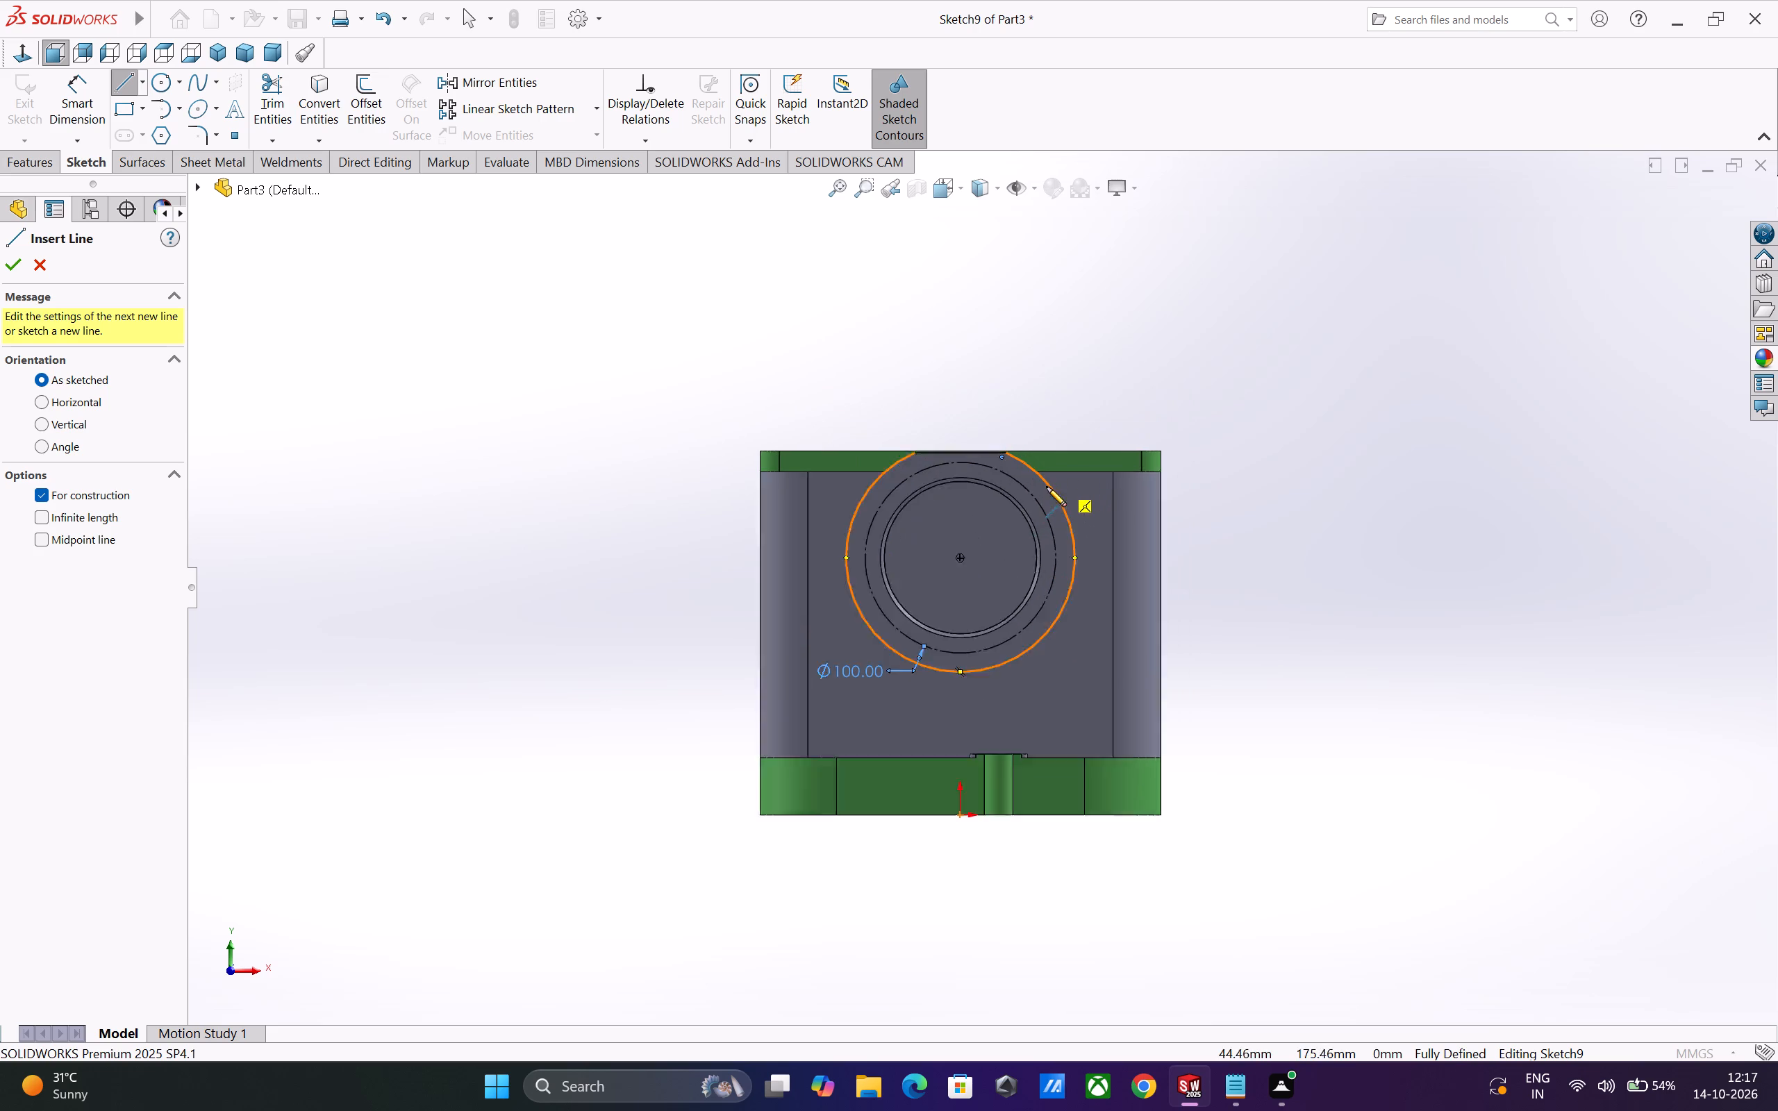
scroll(1047, 487, "down", 1)
scroll(1168, 580, "down", 2)
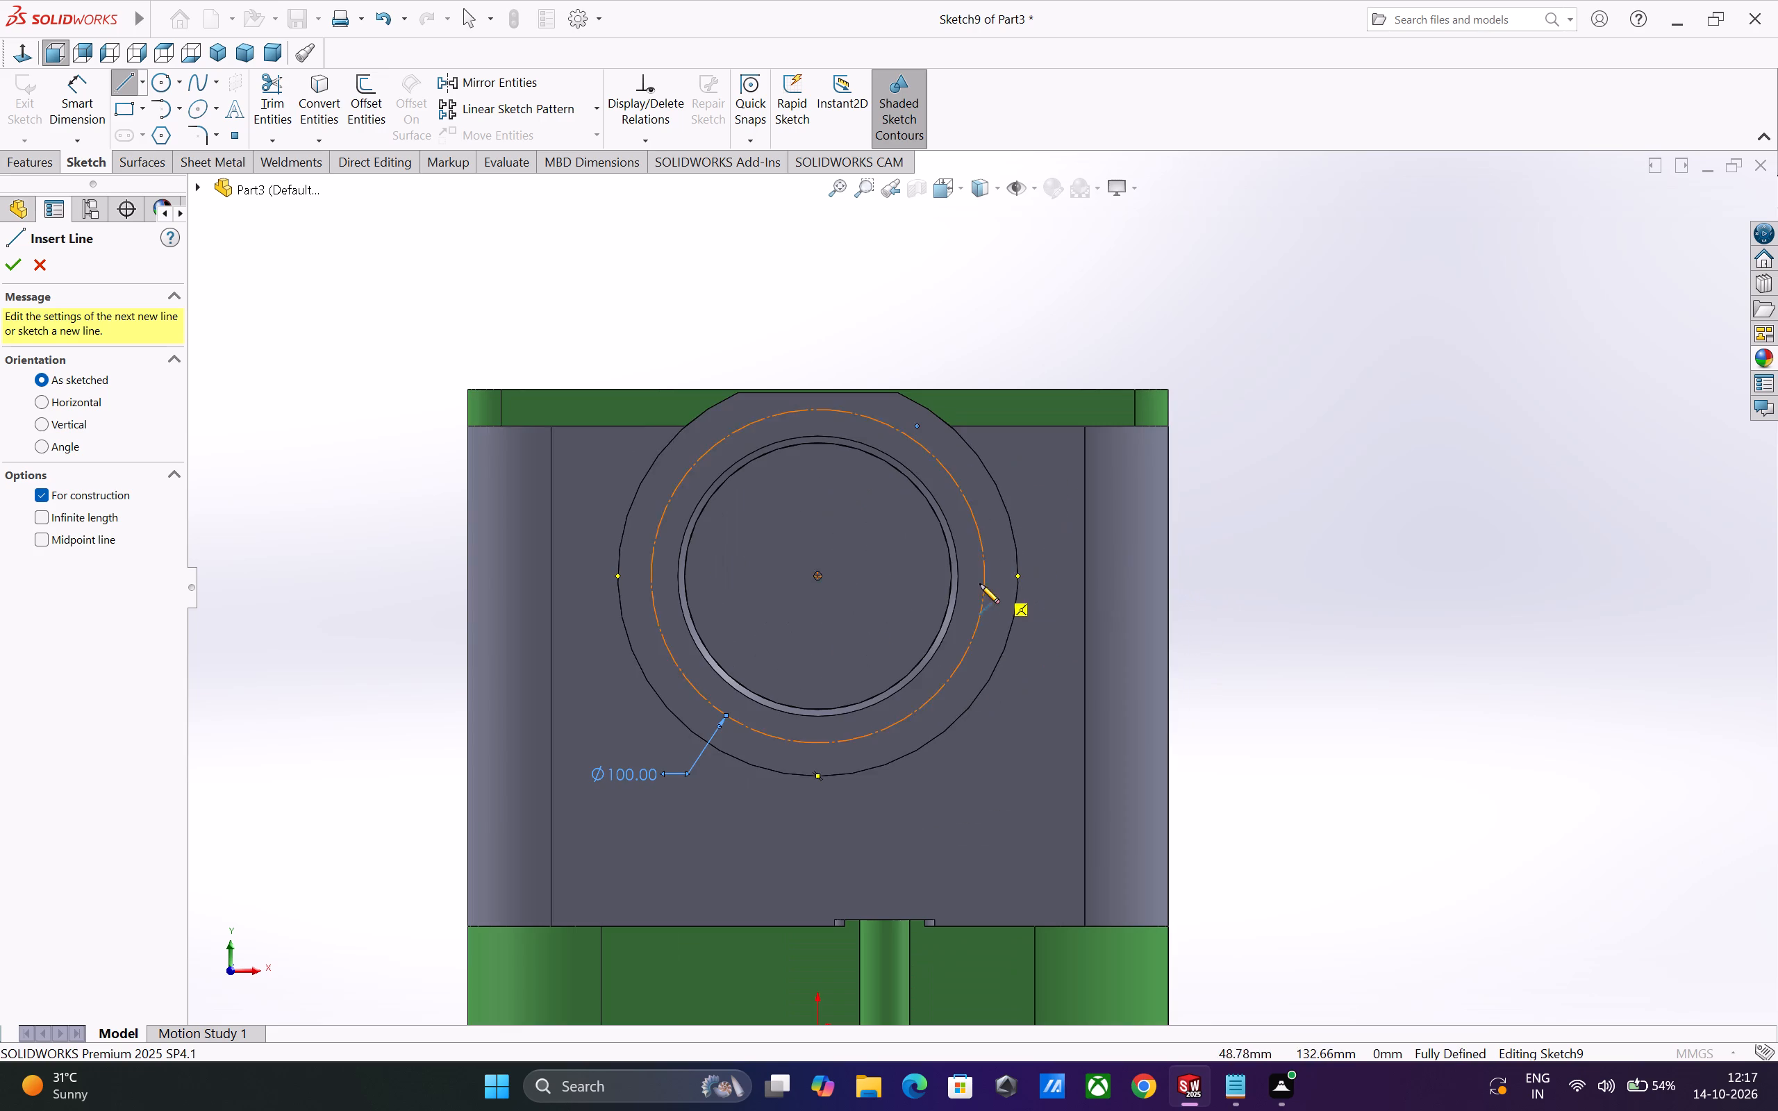
left_click(1019, 577)
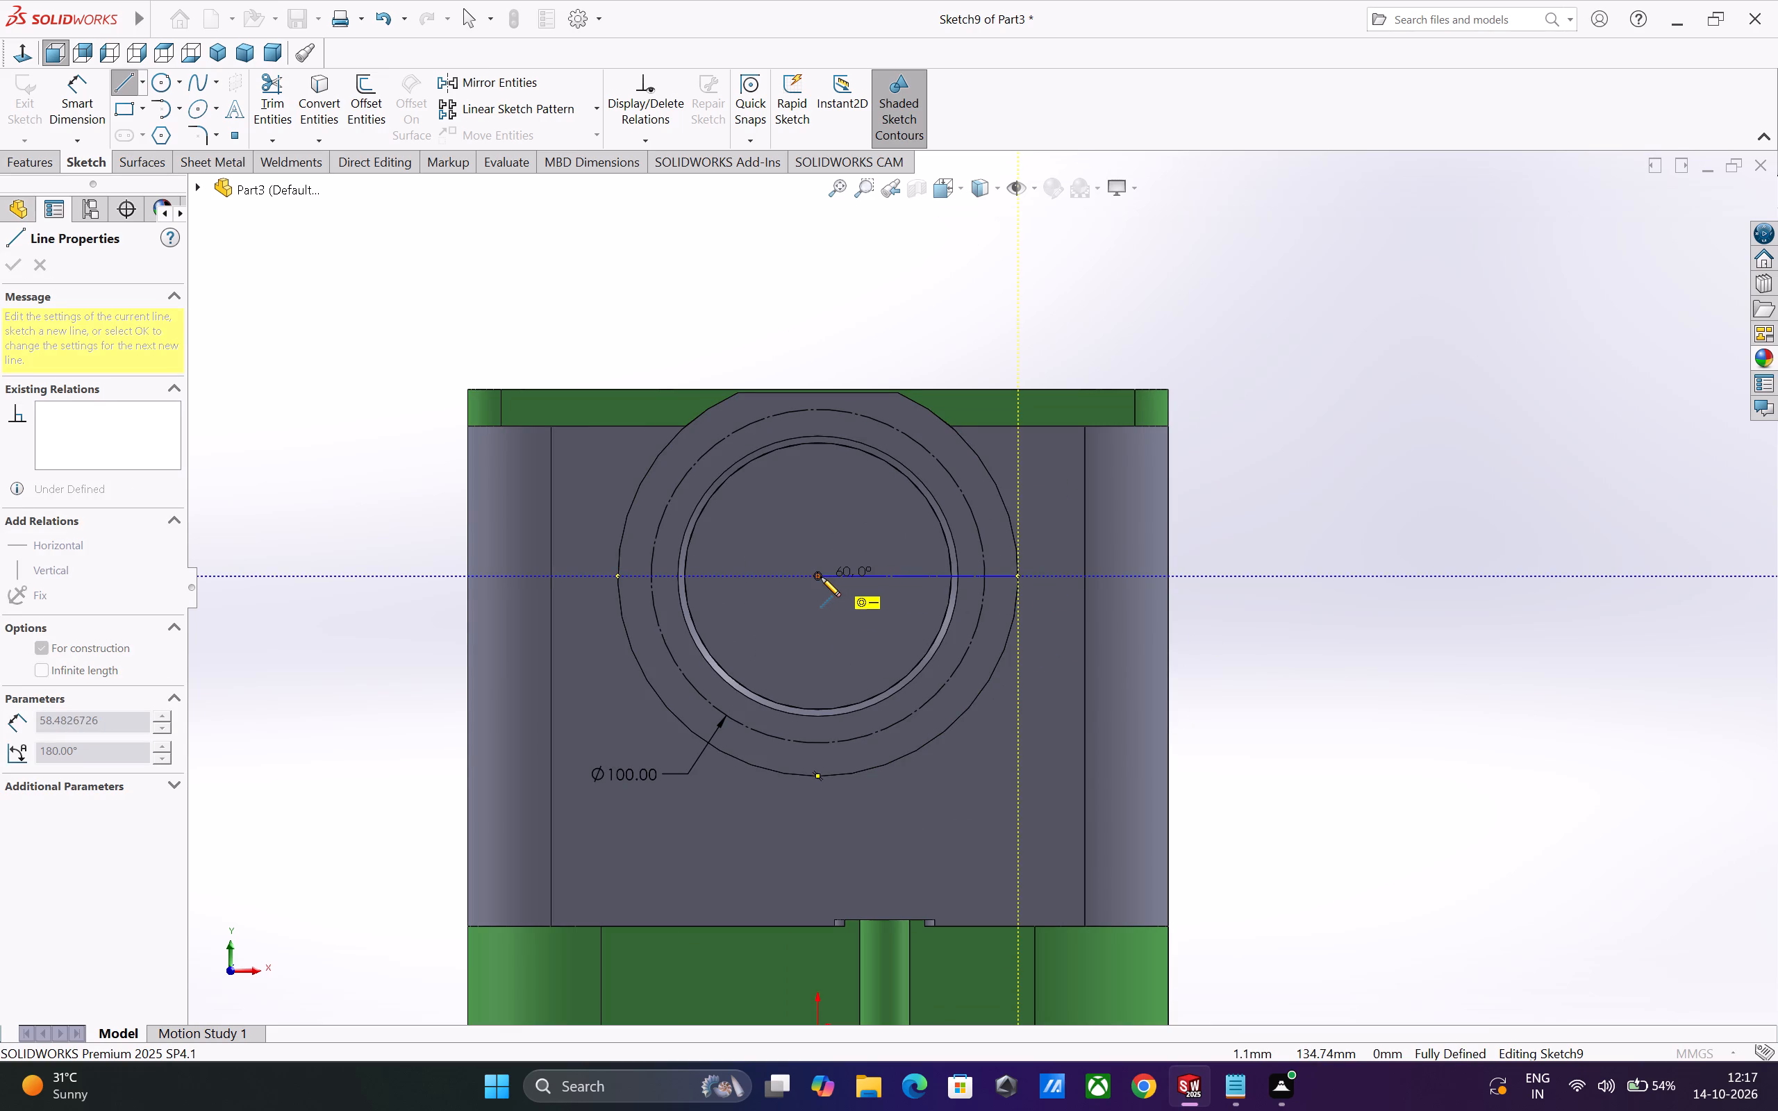
left_click(820, 577)
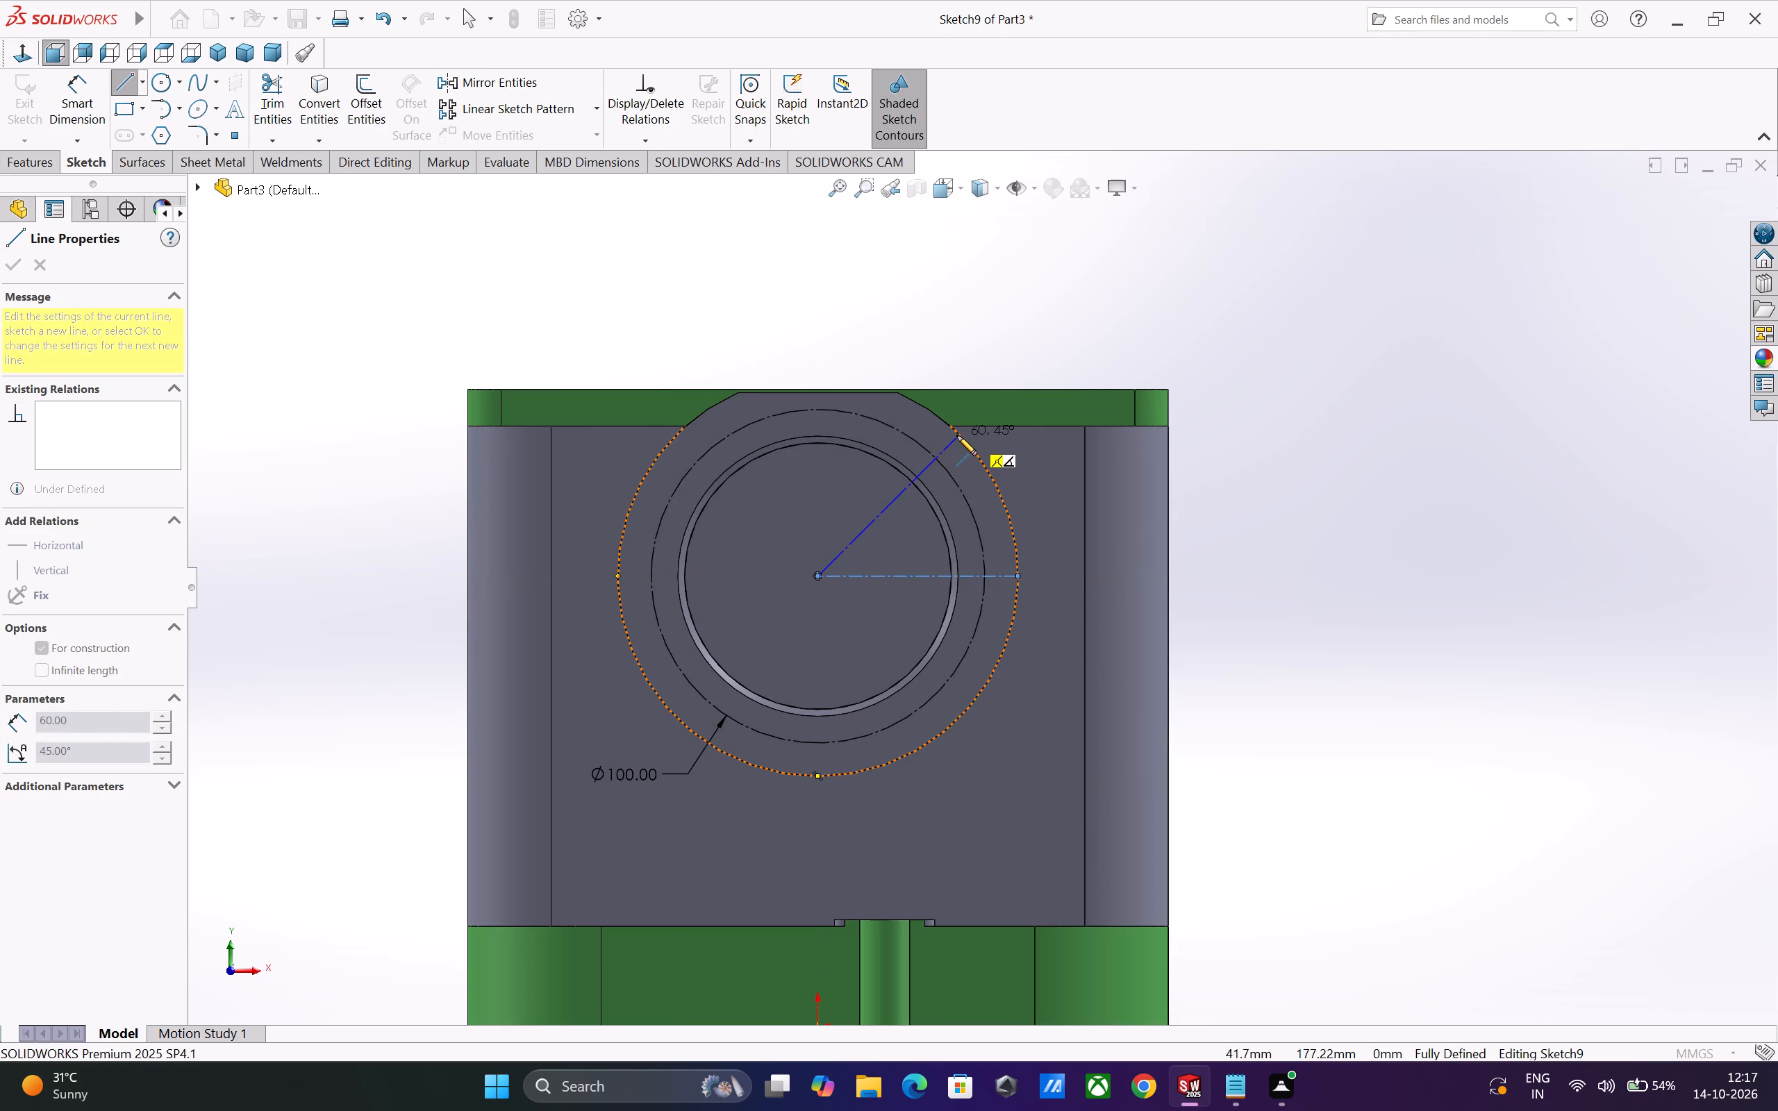
left_click(953, 431)
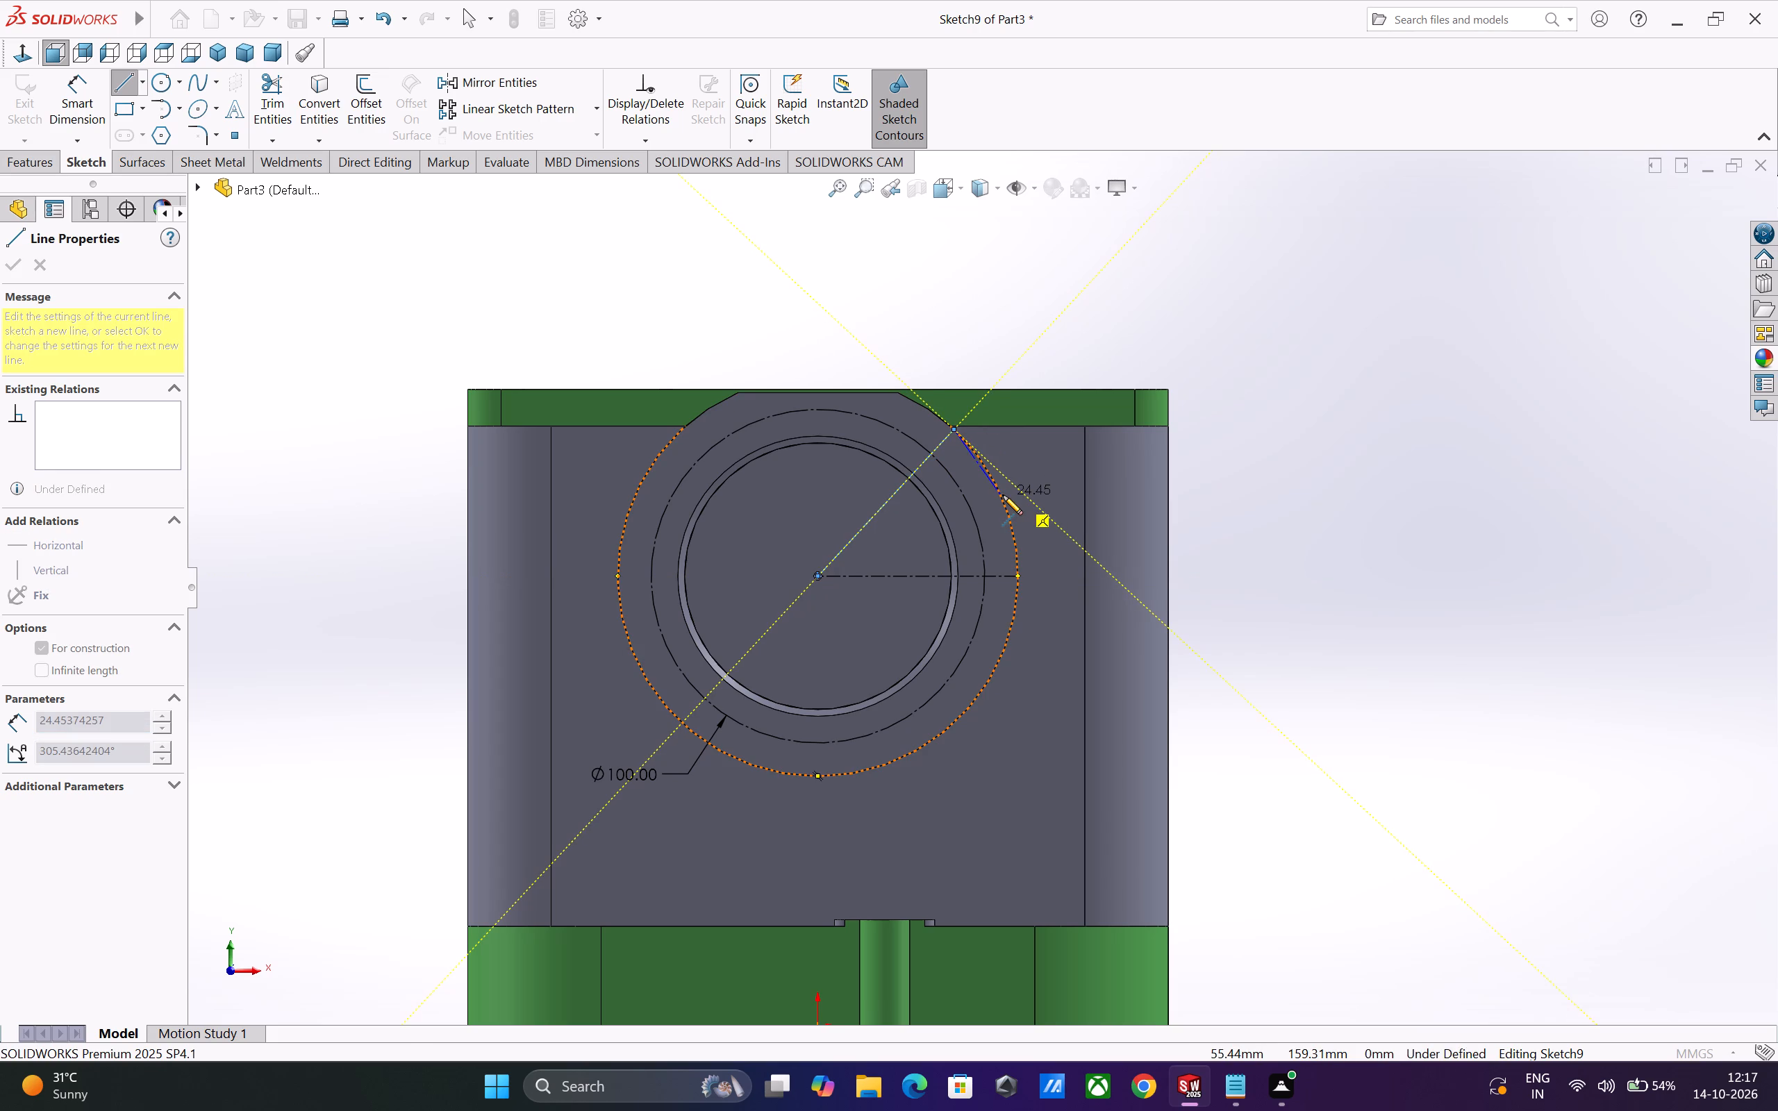
key("Escape")
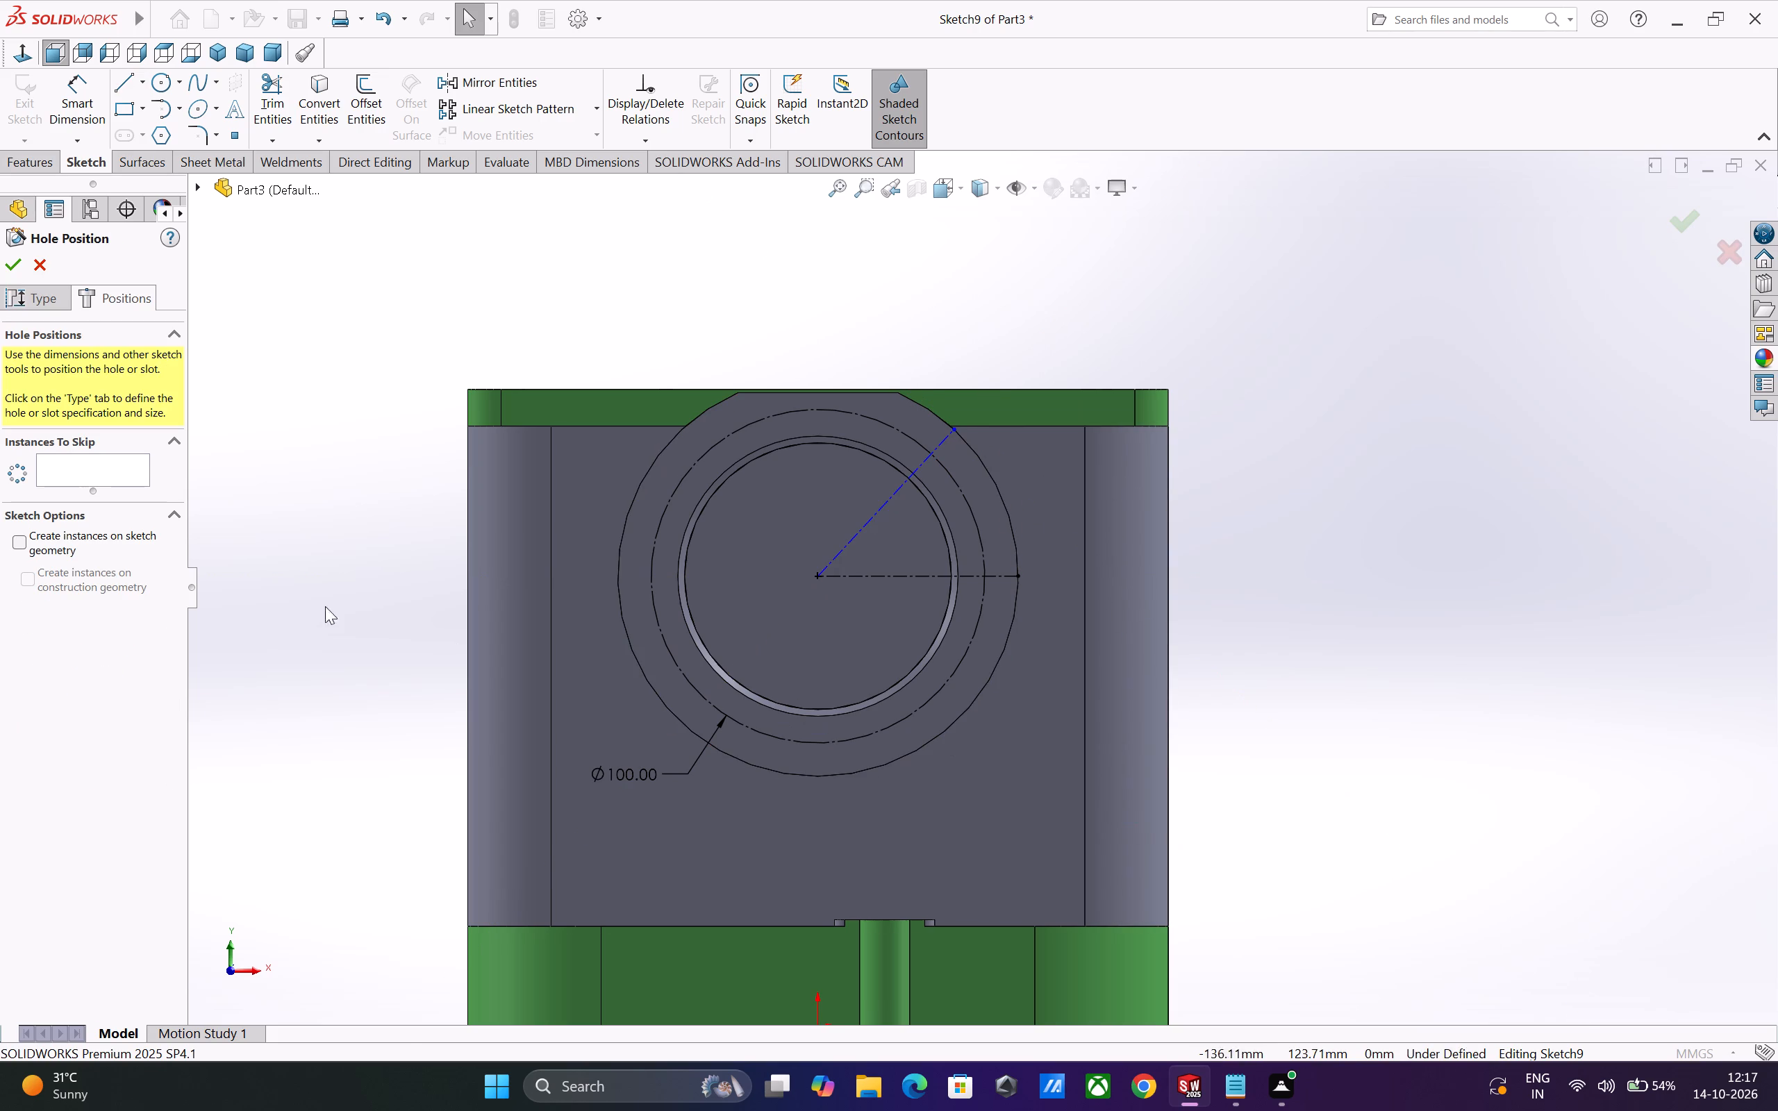
Dimension the angle between the horizontal and the inclined construction lines at the bore centre to 45°.
left_click(65, 111)
scroll(840, 548, "down", 2)
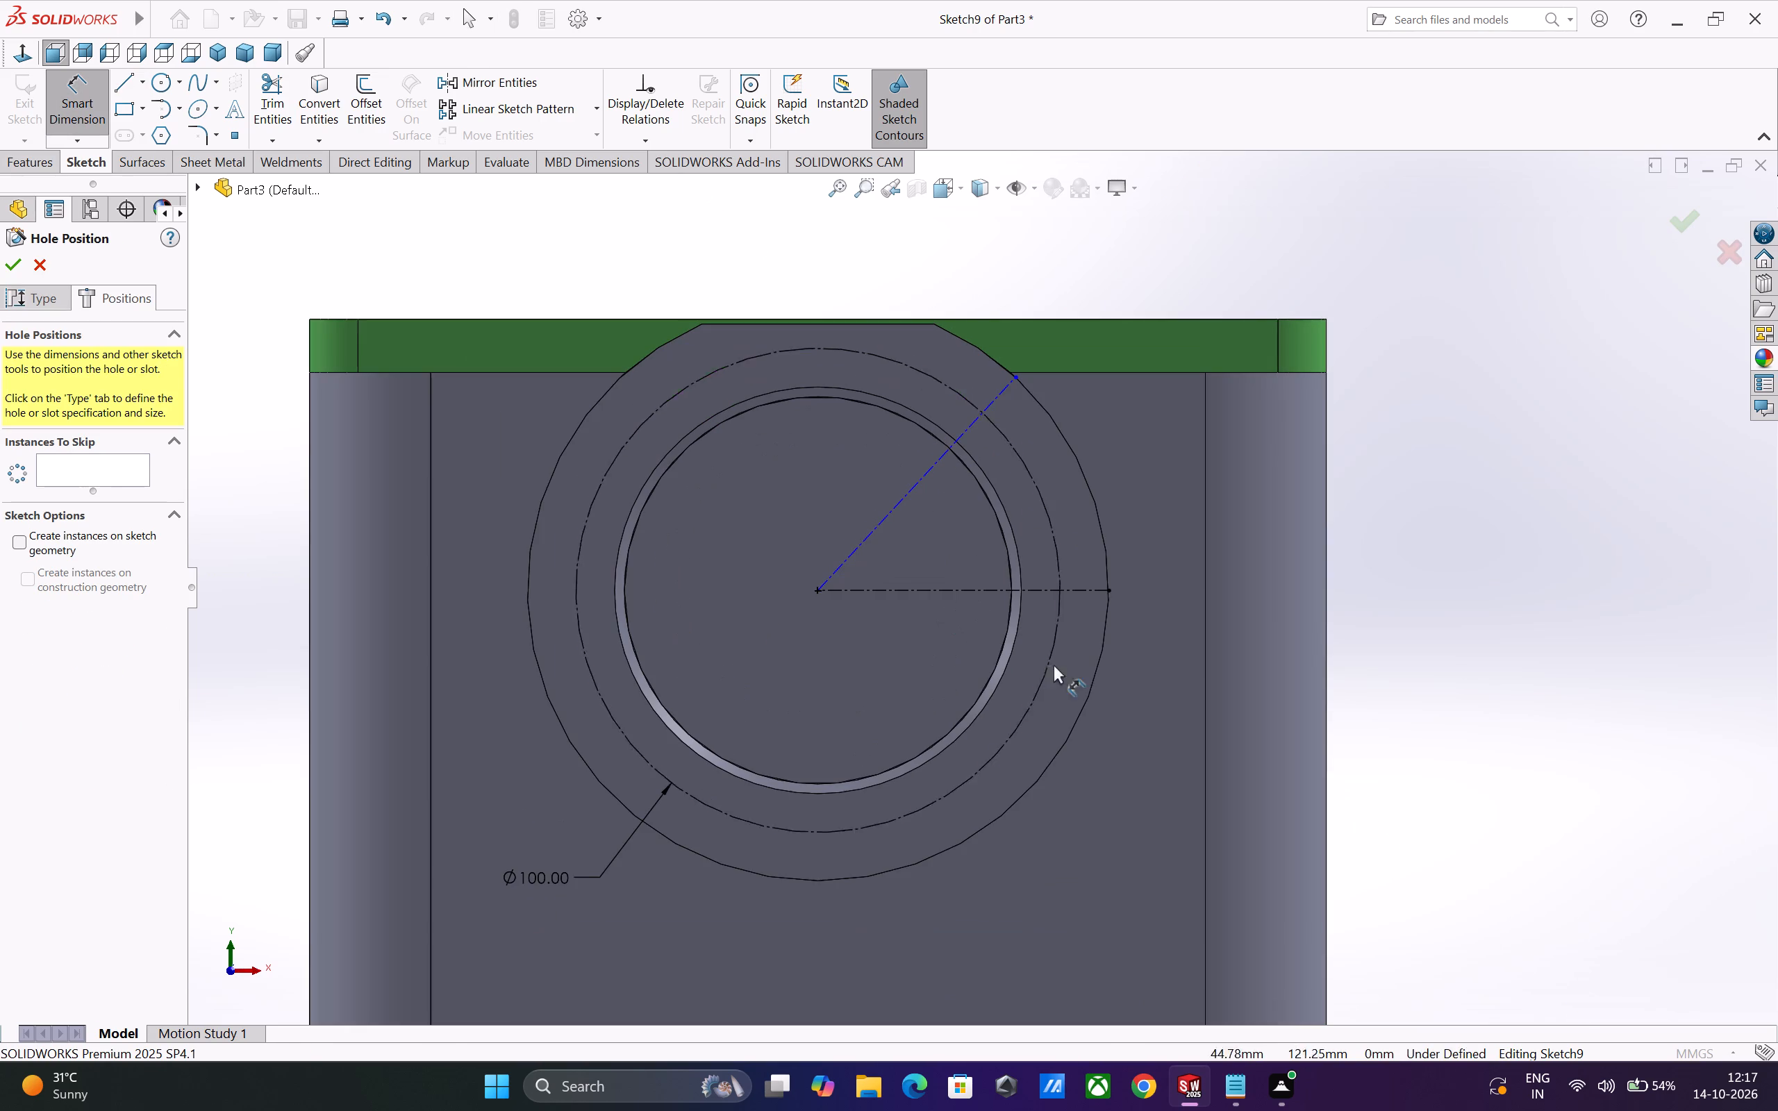
left_click(889, 591)
left_click(867, 539)
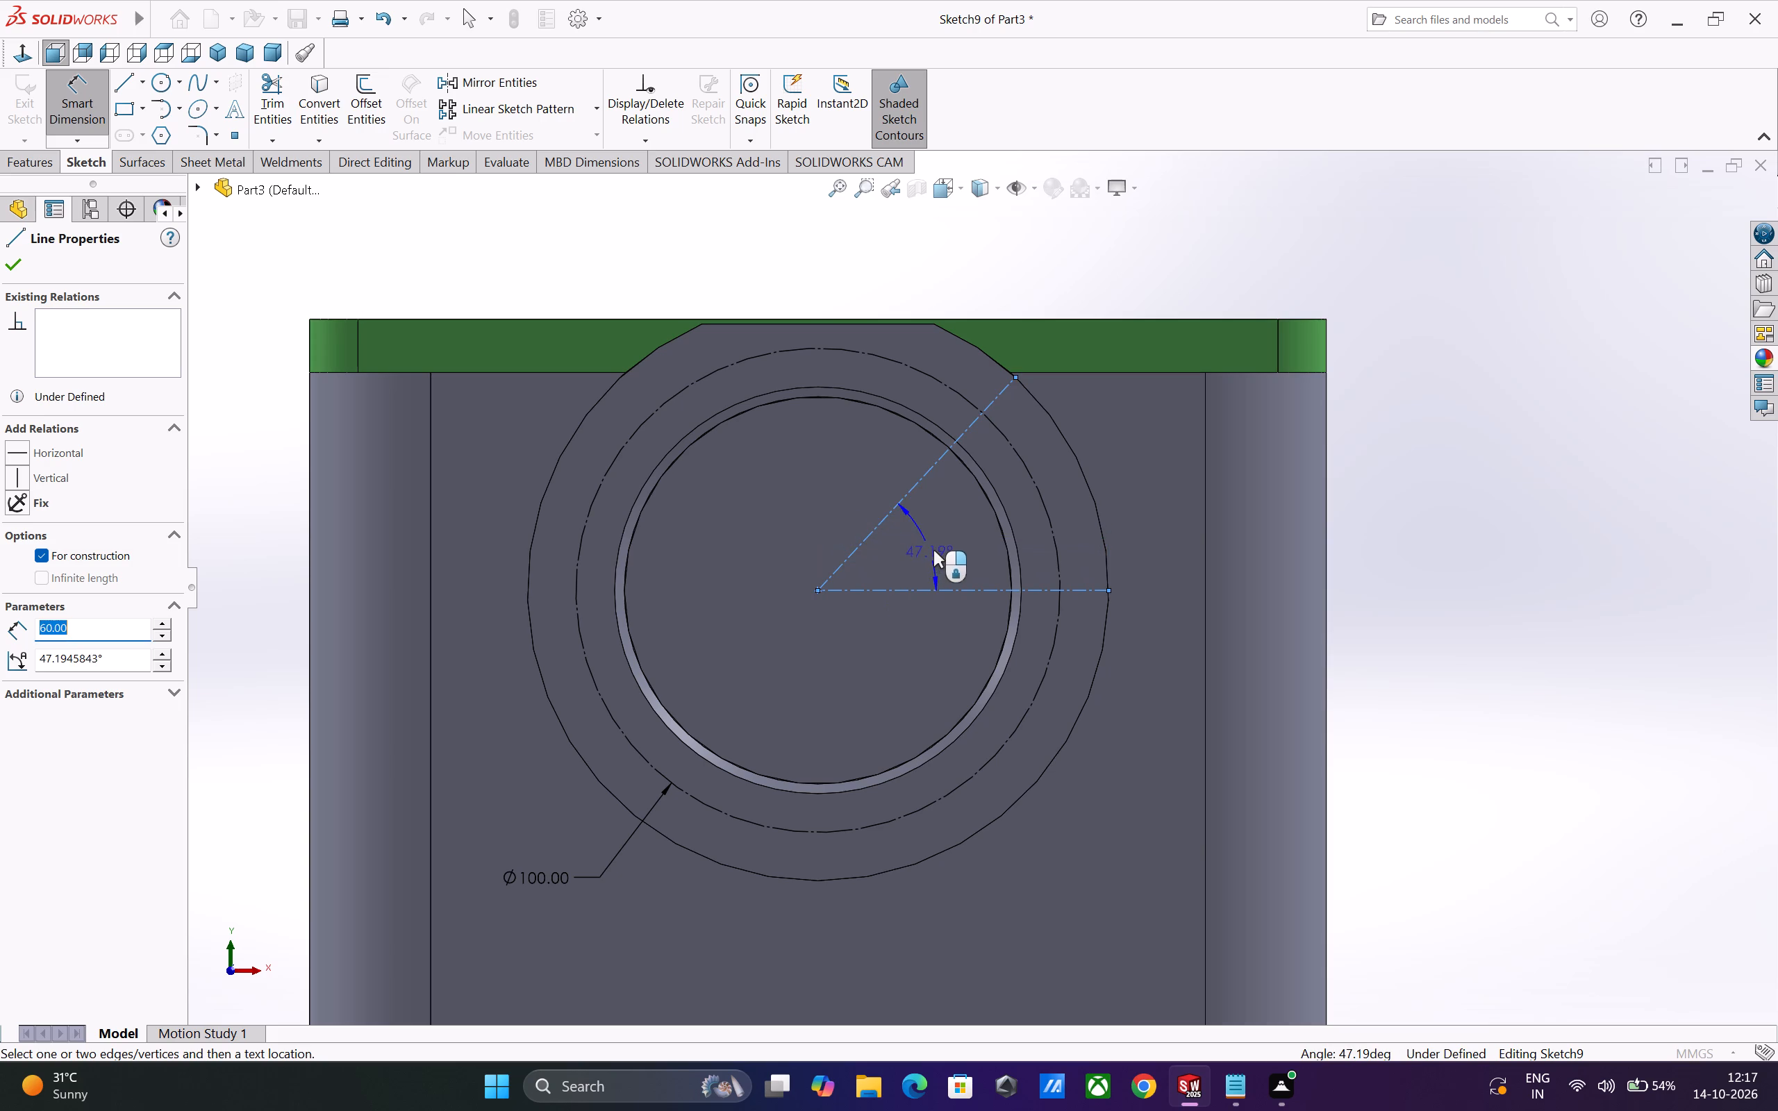
left_click(955, 537)
type("45")
key("Return")
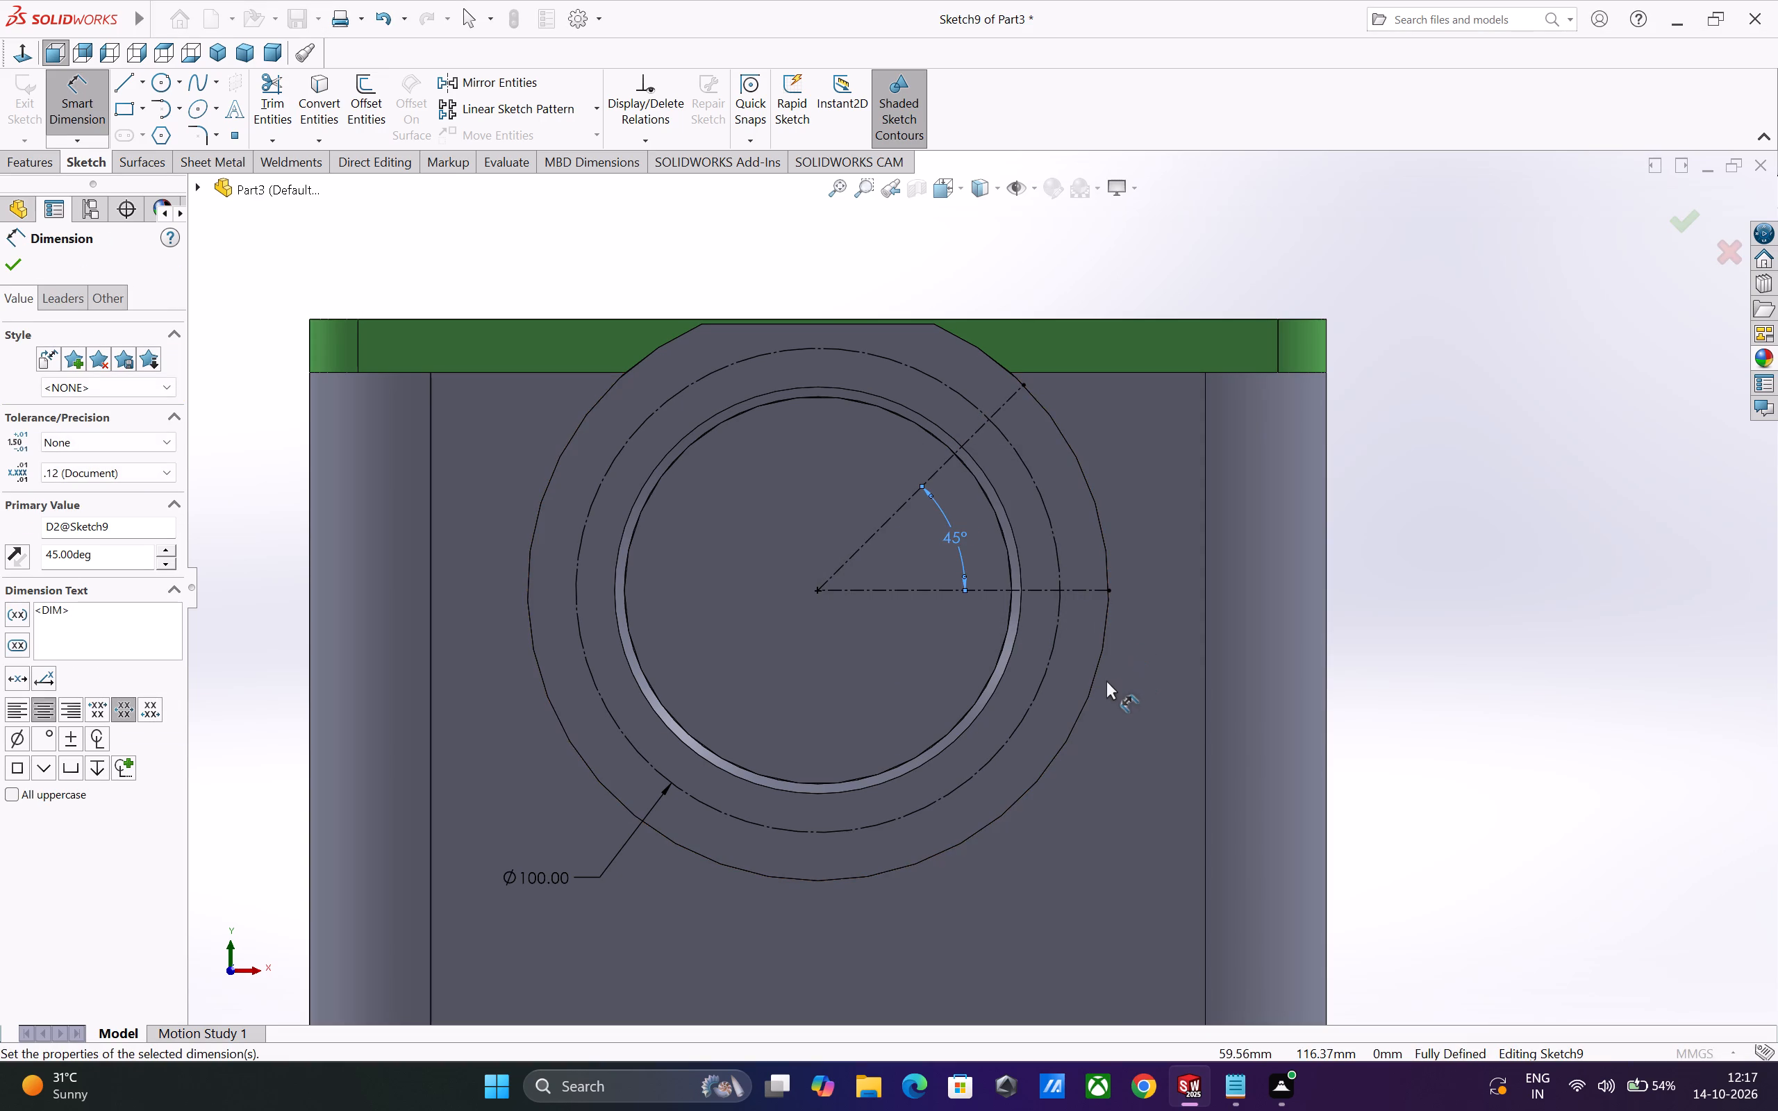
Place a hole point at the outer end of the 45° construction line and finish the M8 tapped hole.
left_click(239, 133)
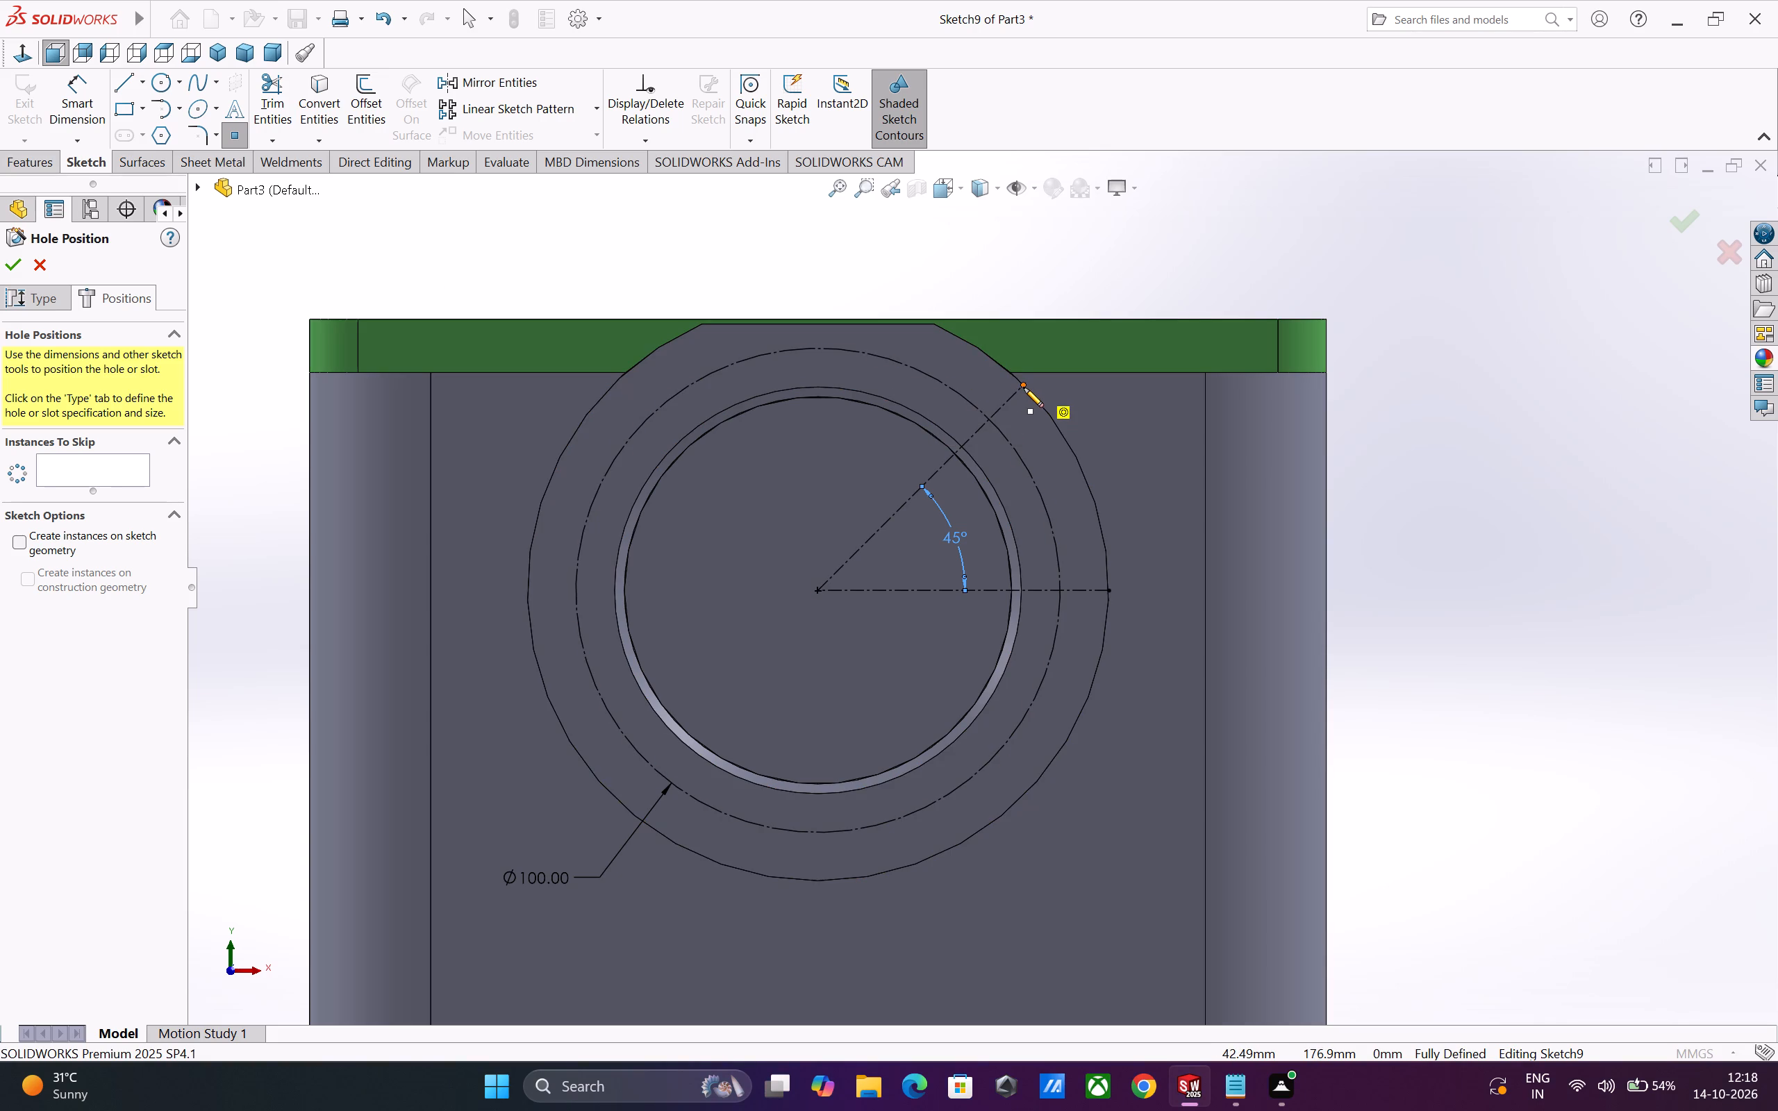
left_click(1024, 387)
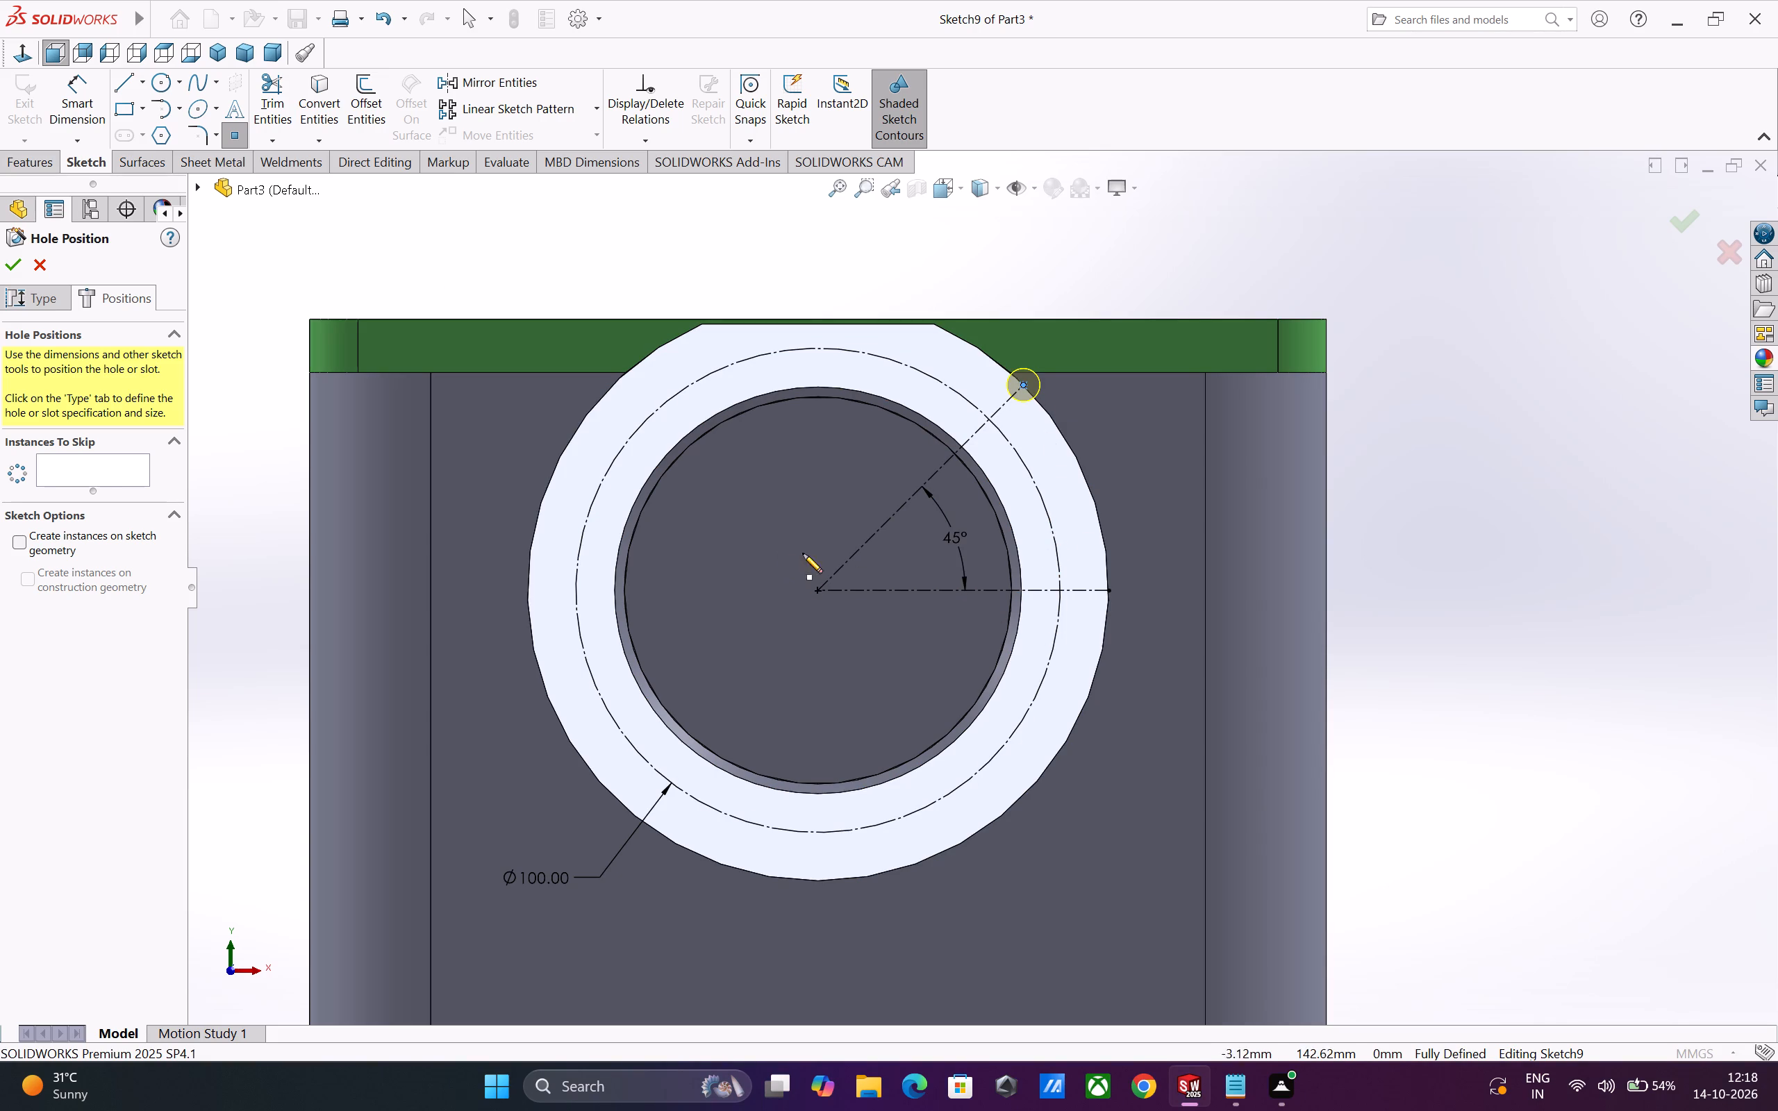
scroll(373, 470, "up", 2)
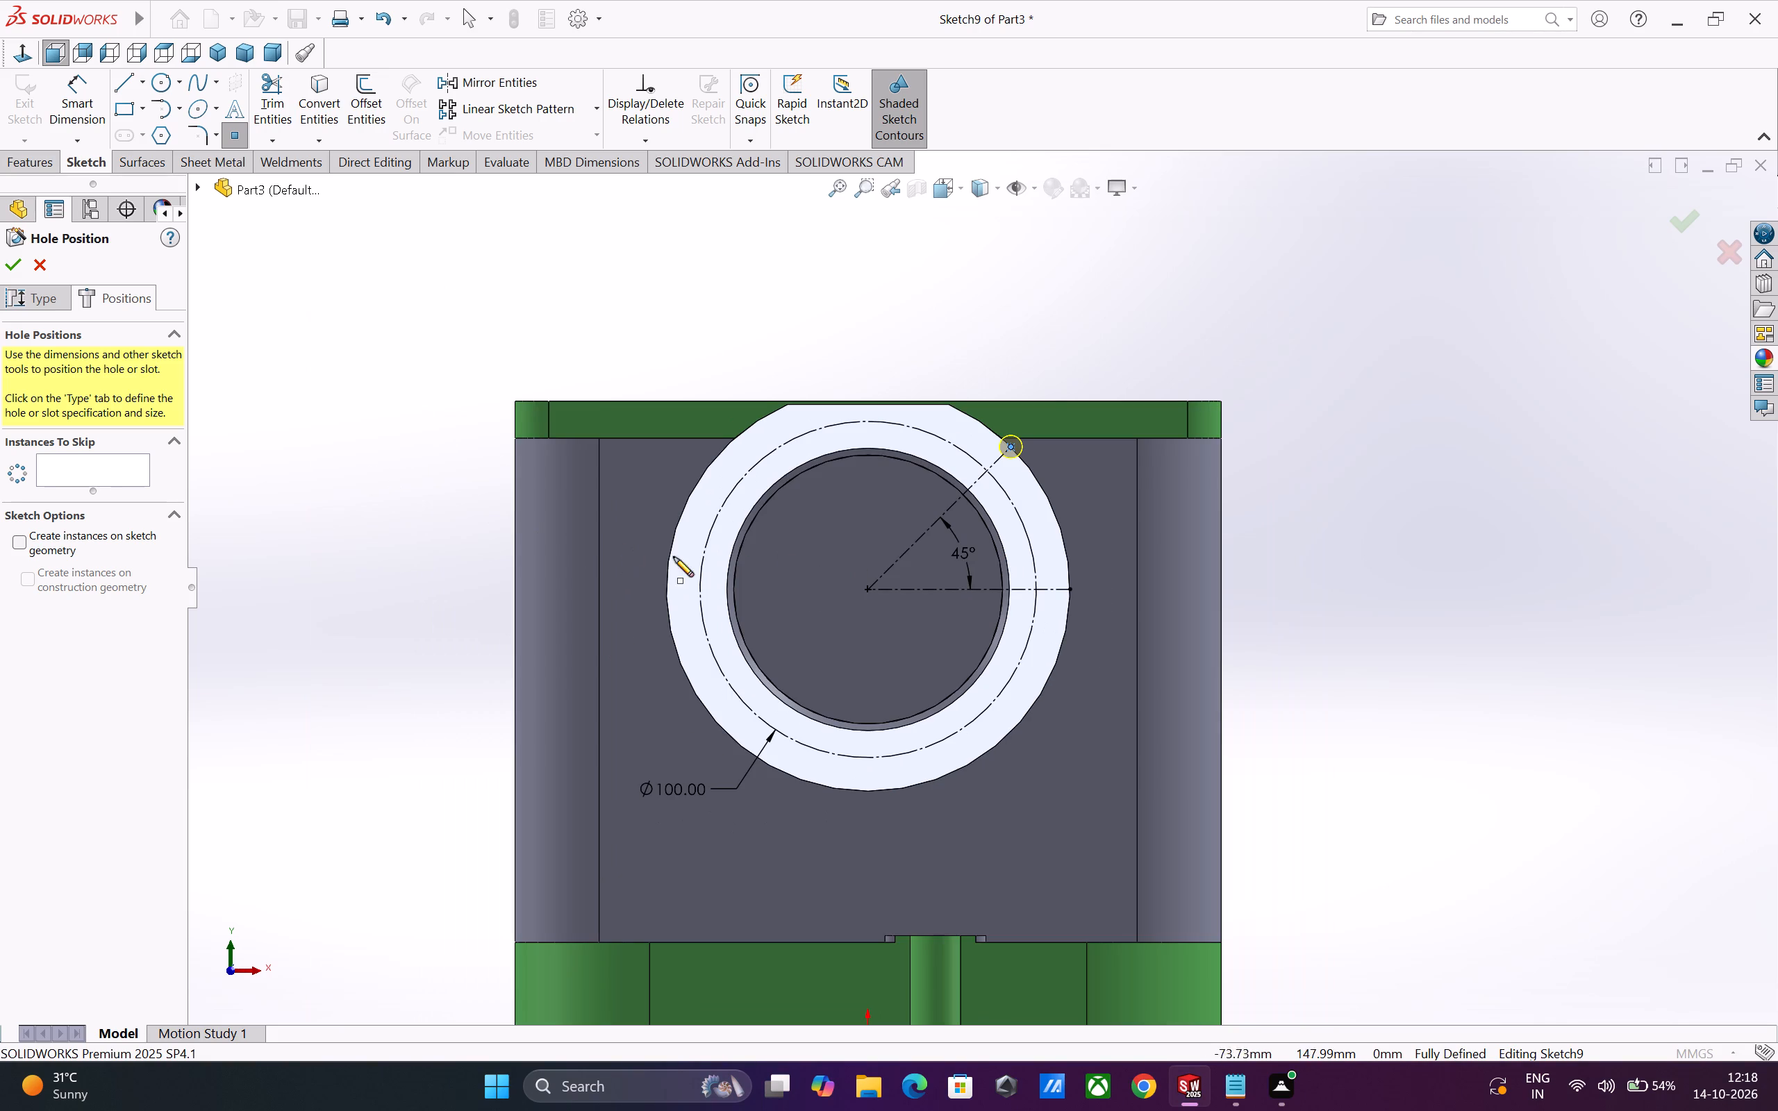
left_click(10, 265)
Enable shaded cosmetic threads in the document's detailing properties.
left_click(577, 19)
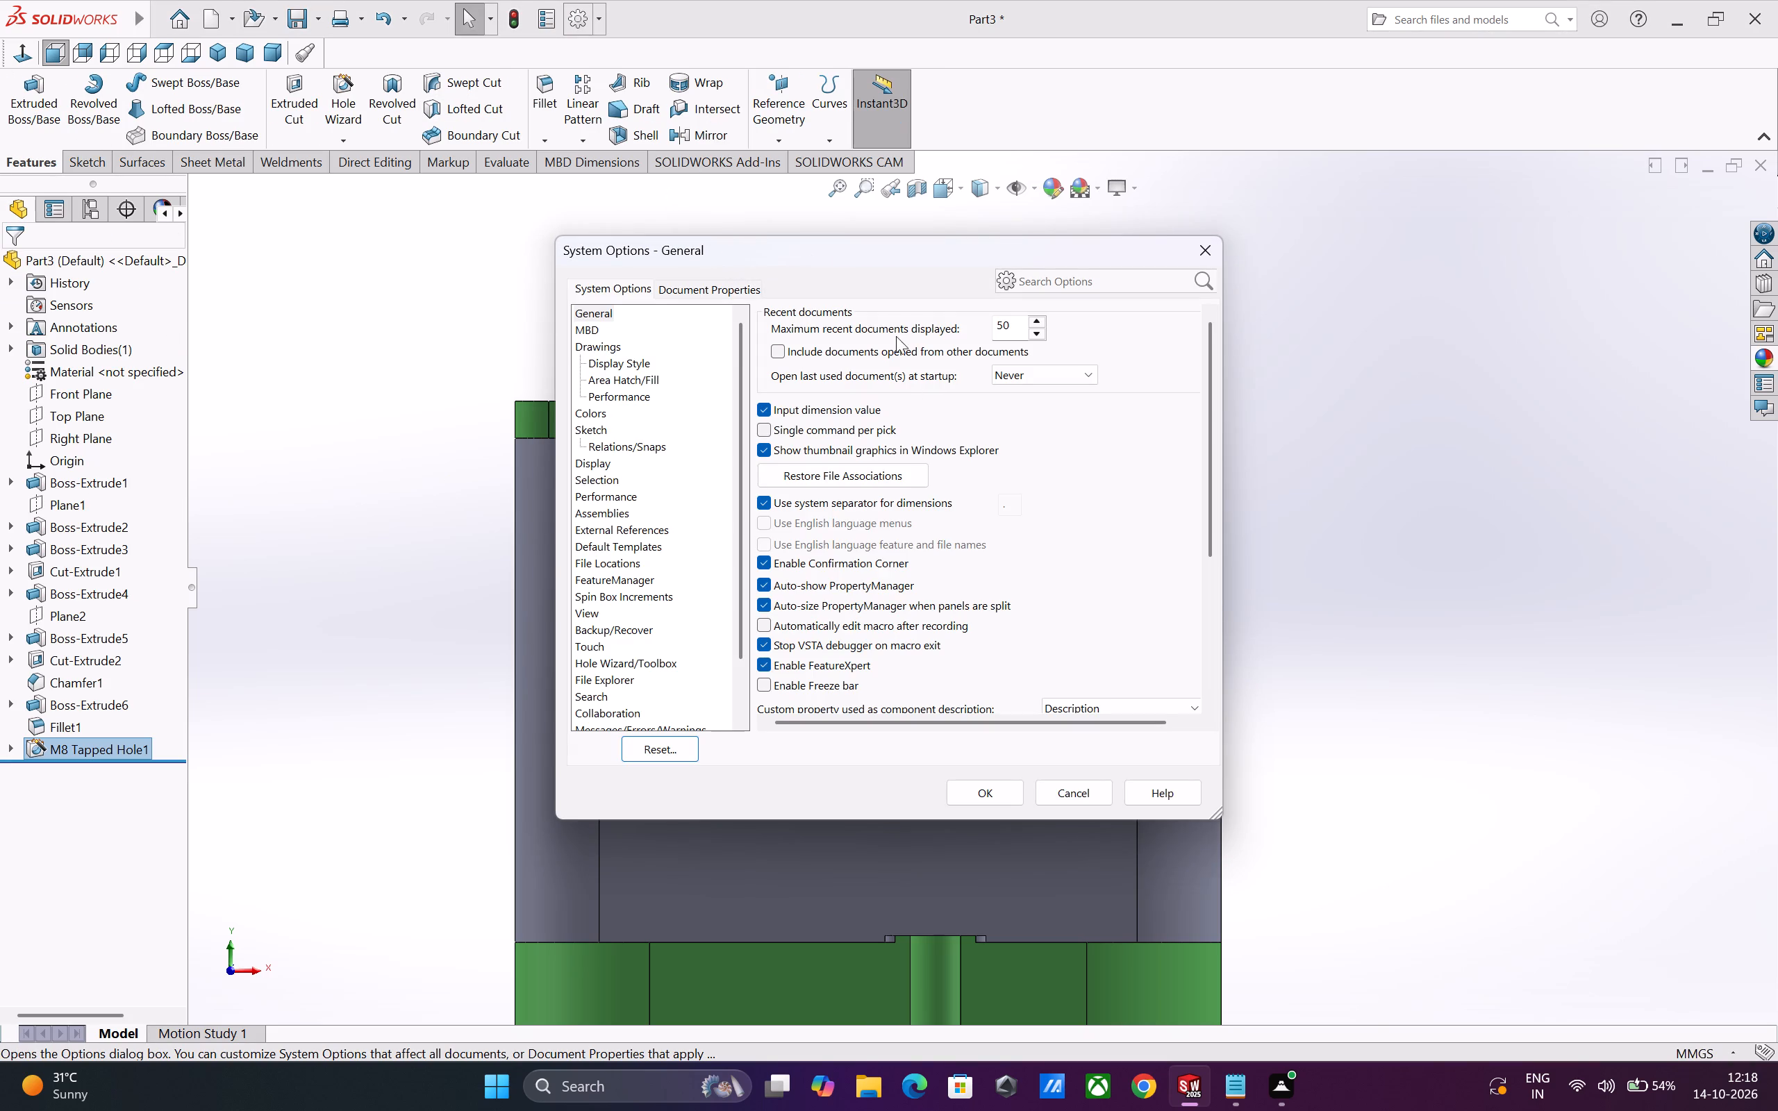
left_click(738, 287)
left_click(605, 412)
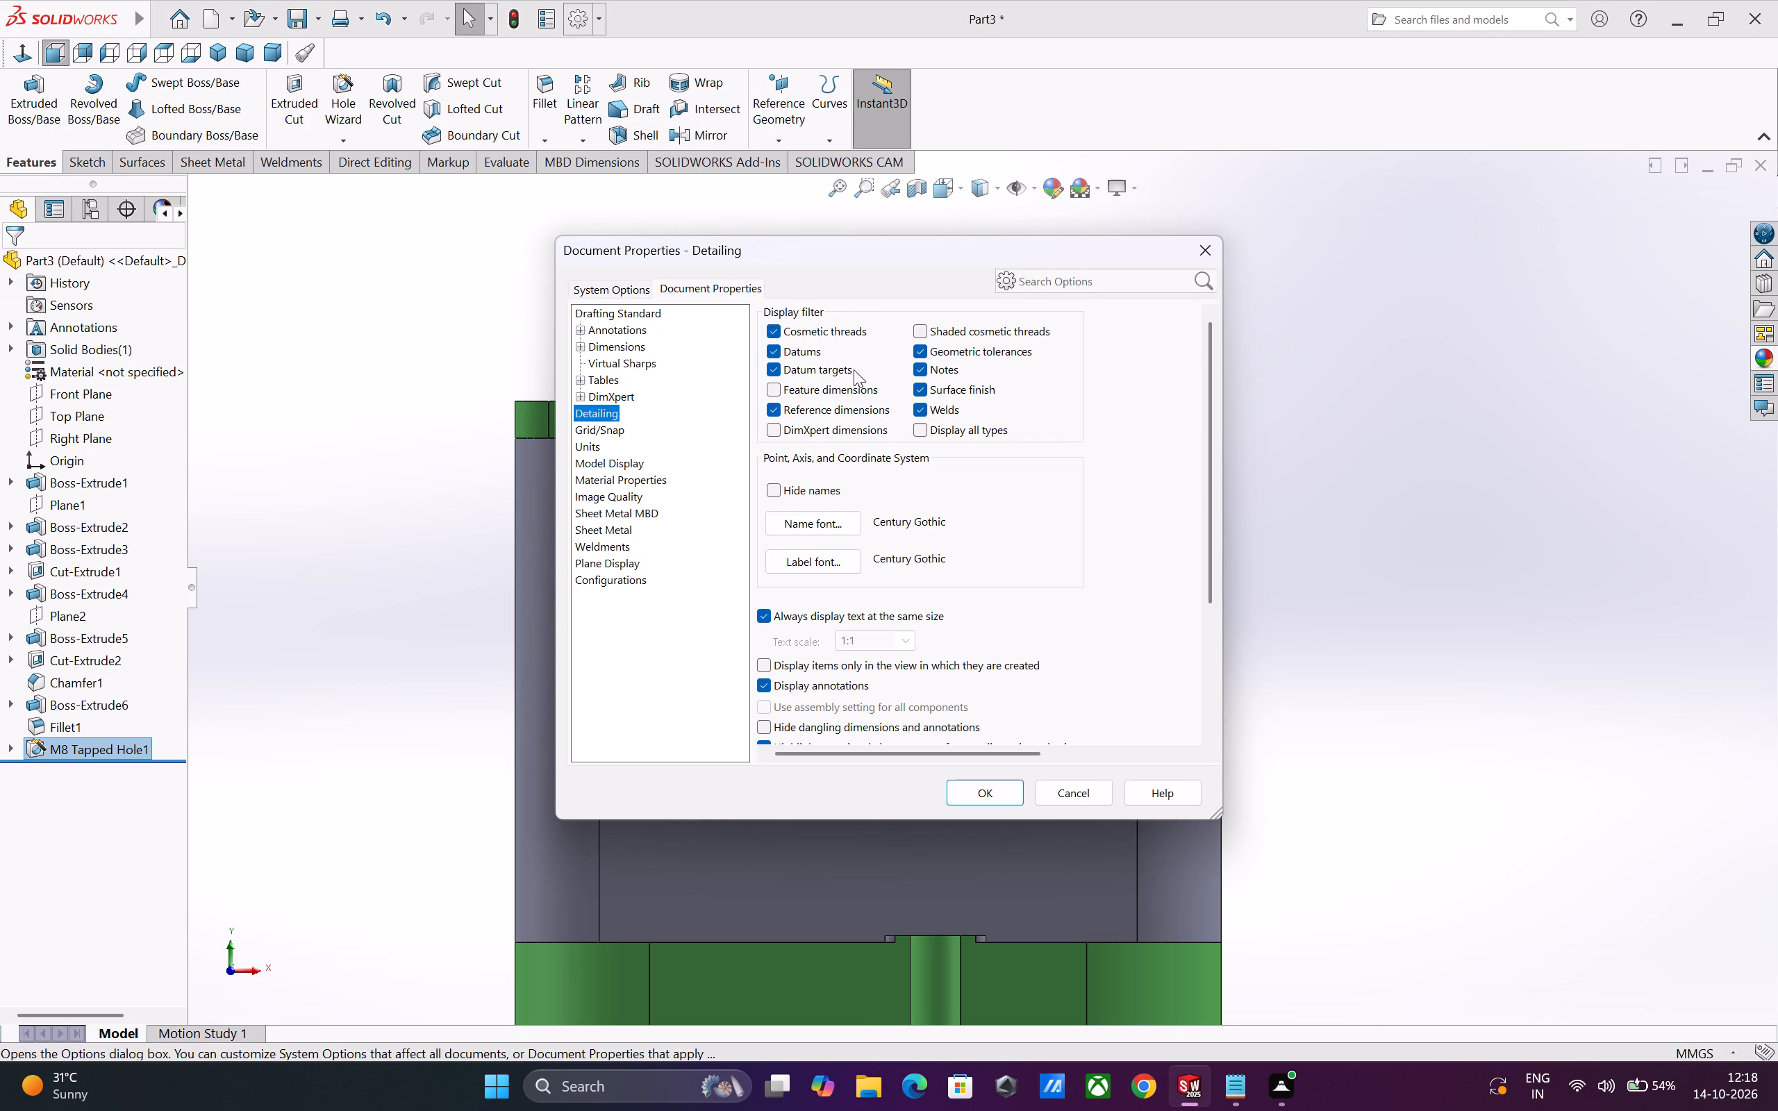
left_click(918, 335)
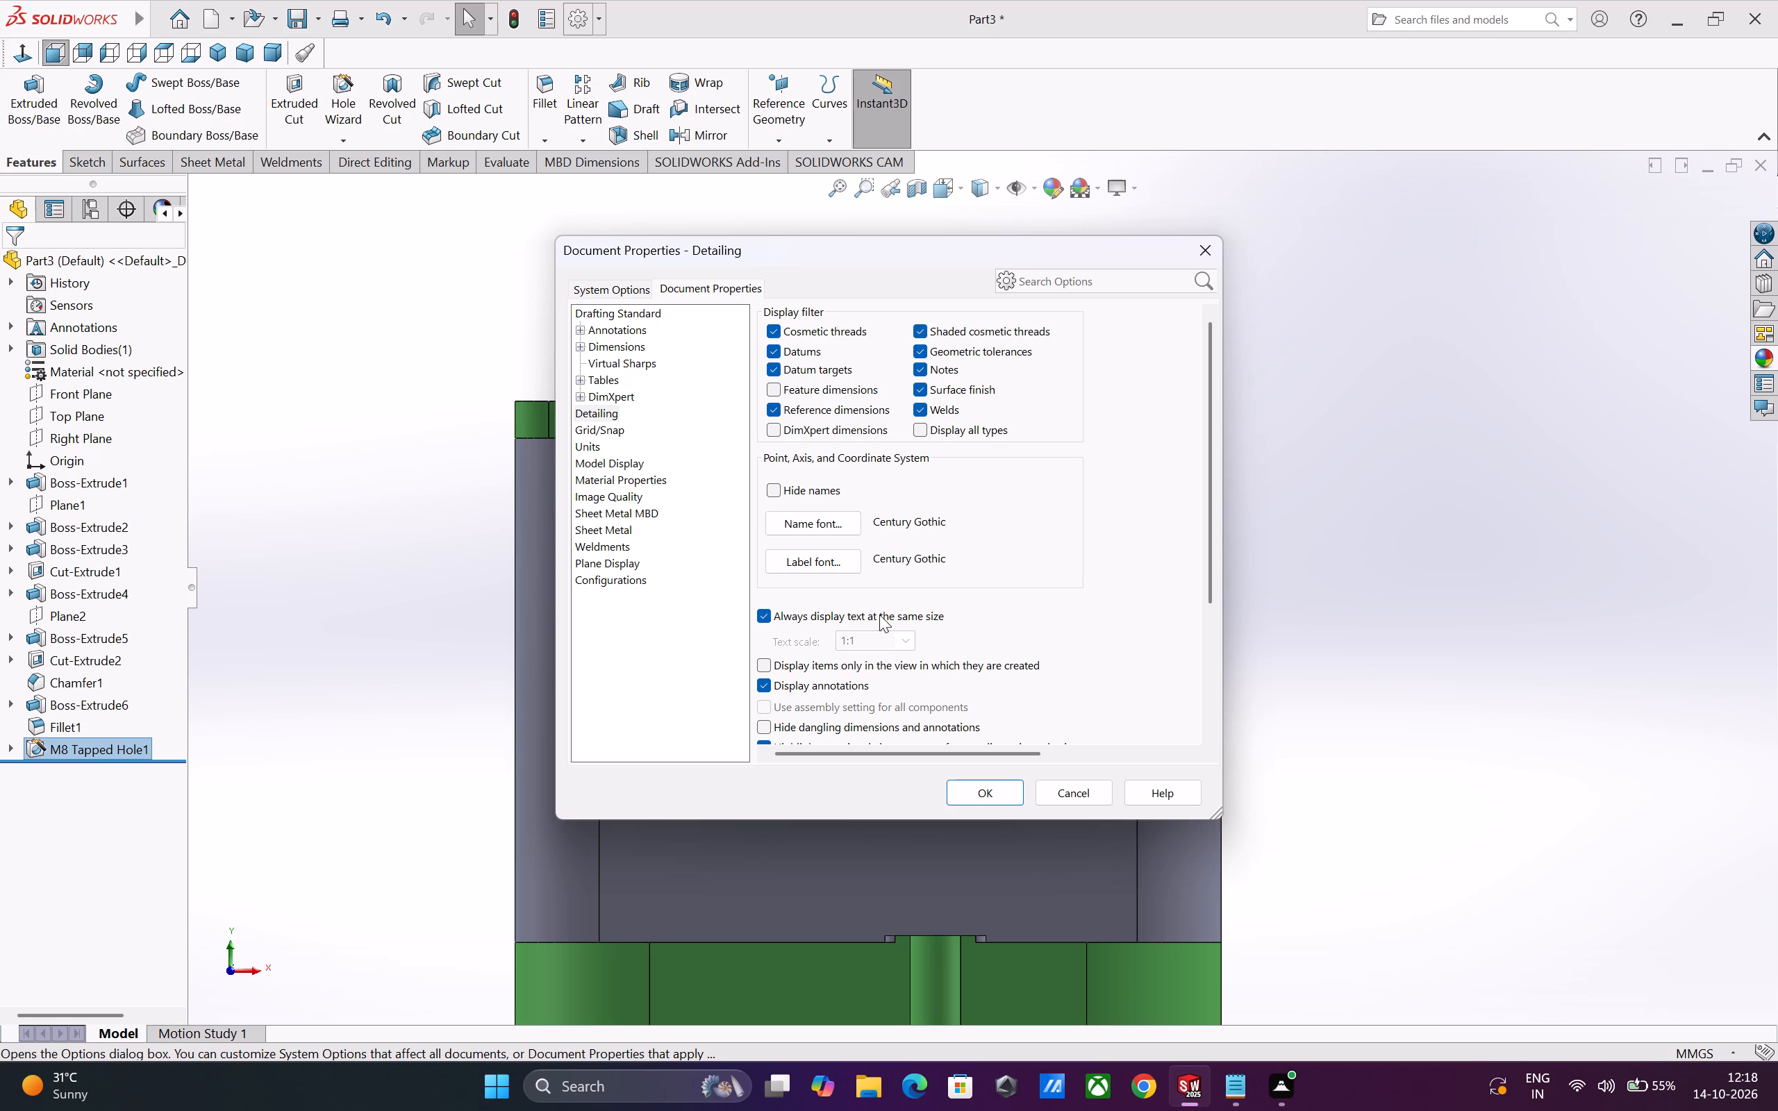
left_click(981, 790)
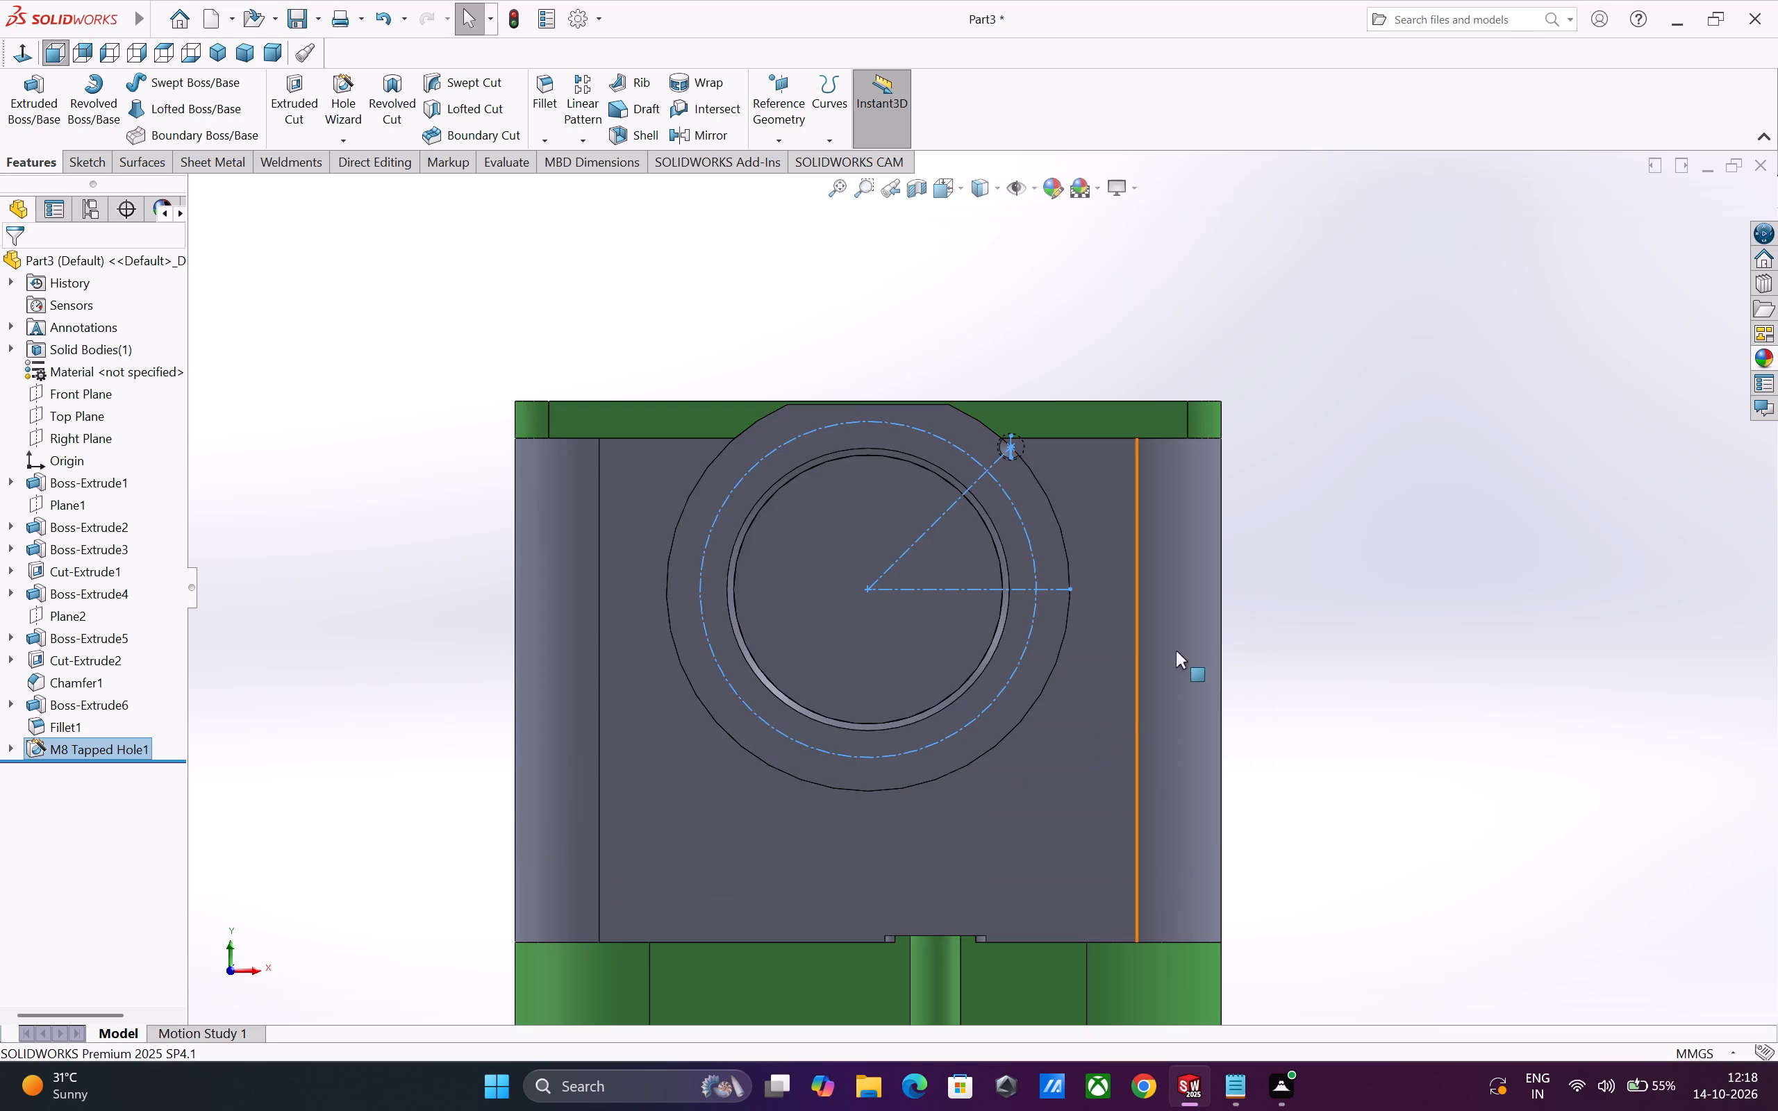
Examine the tapped hole at the bored boss's outer edge from several angles.
left_click(1295, 552)
scroll(1022, 462, "down", 4)
middle_click_drag(1070, 547, 1065, 551)
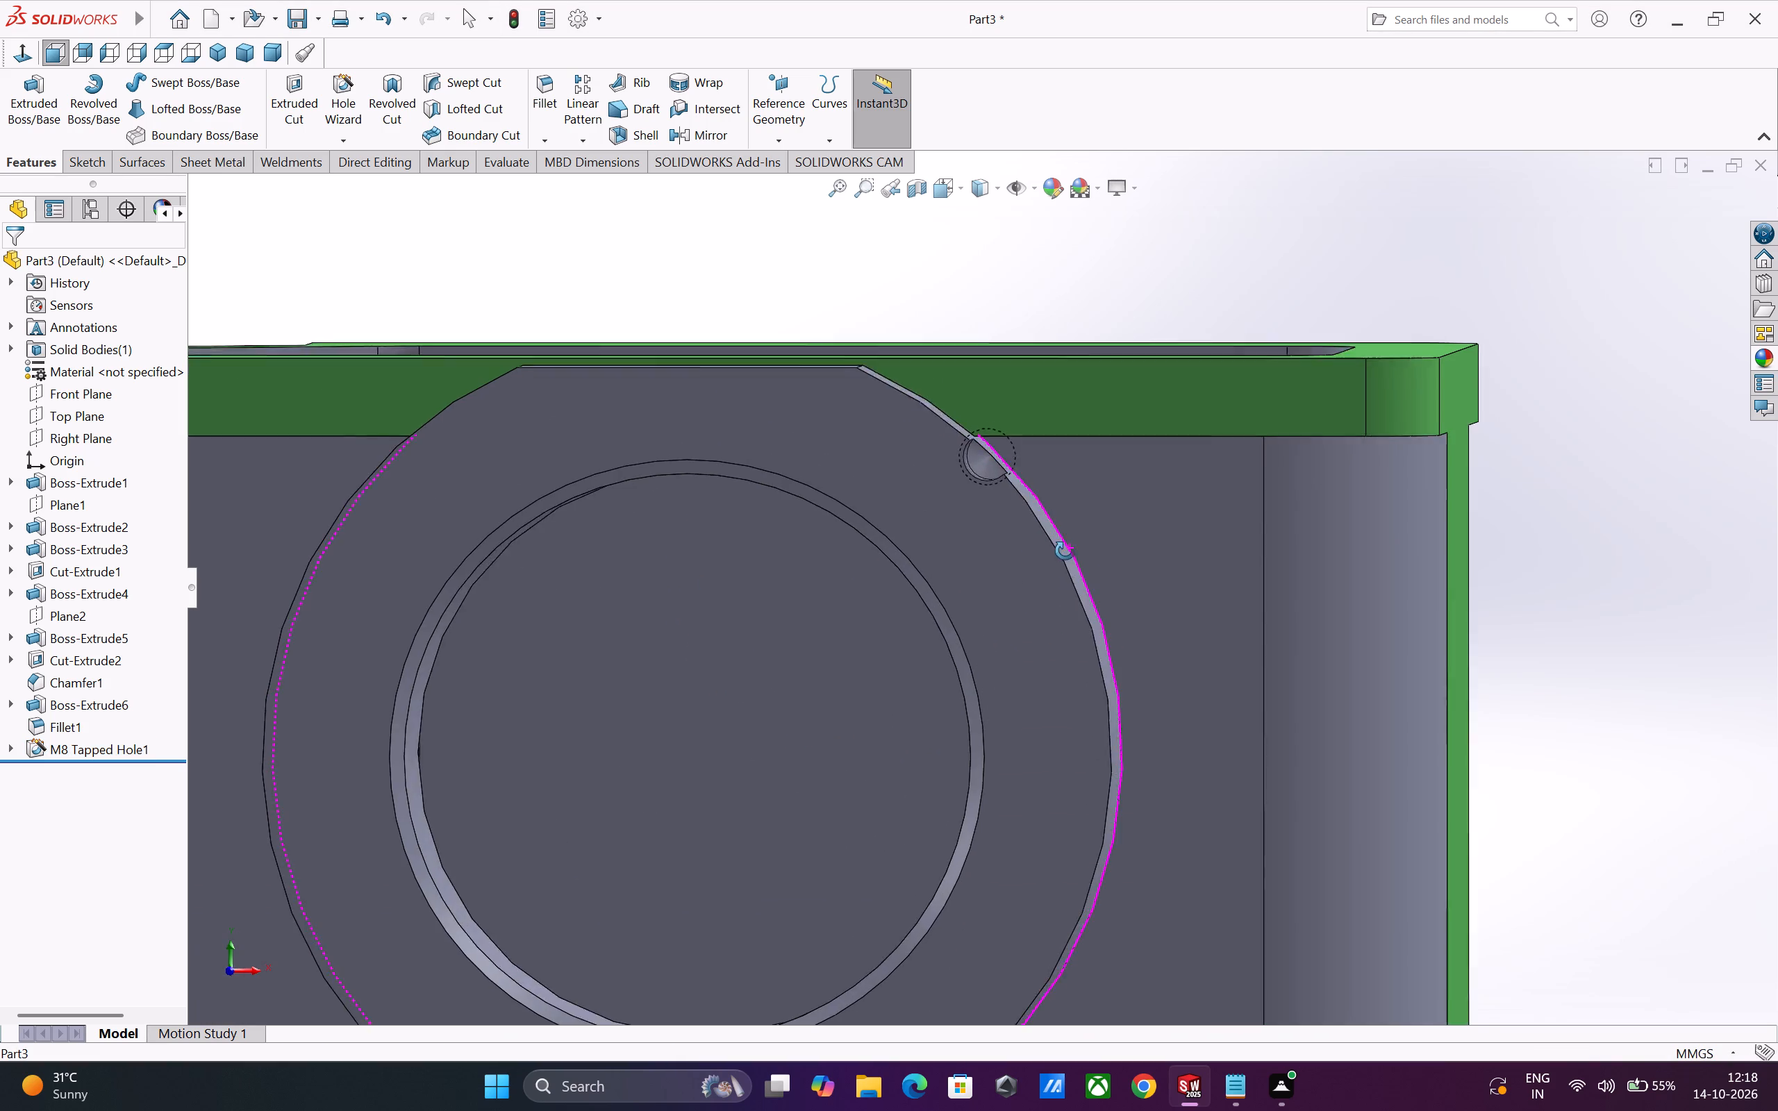
middle_click_drag(1065, 551, 1031, 578)
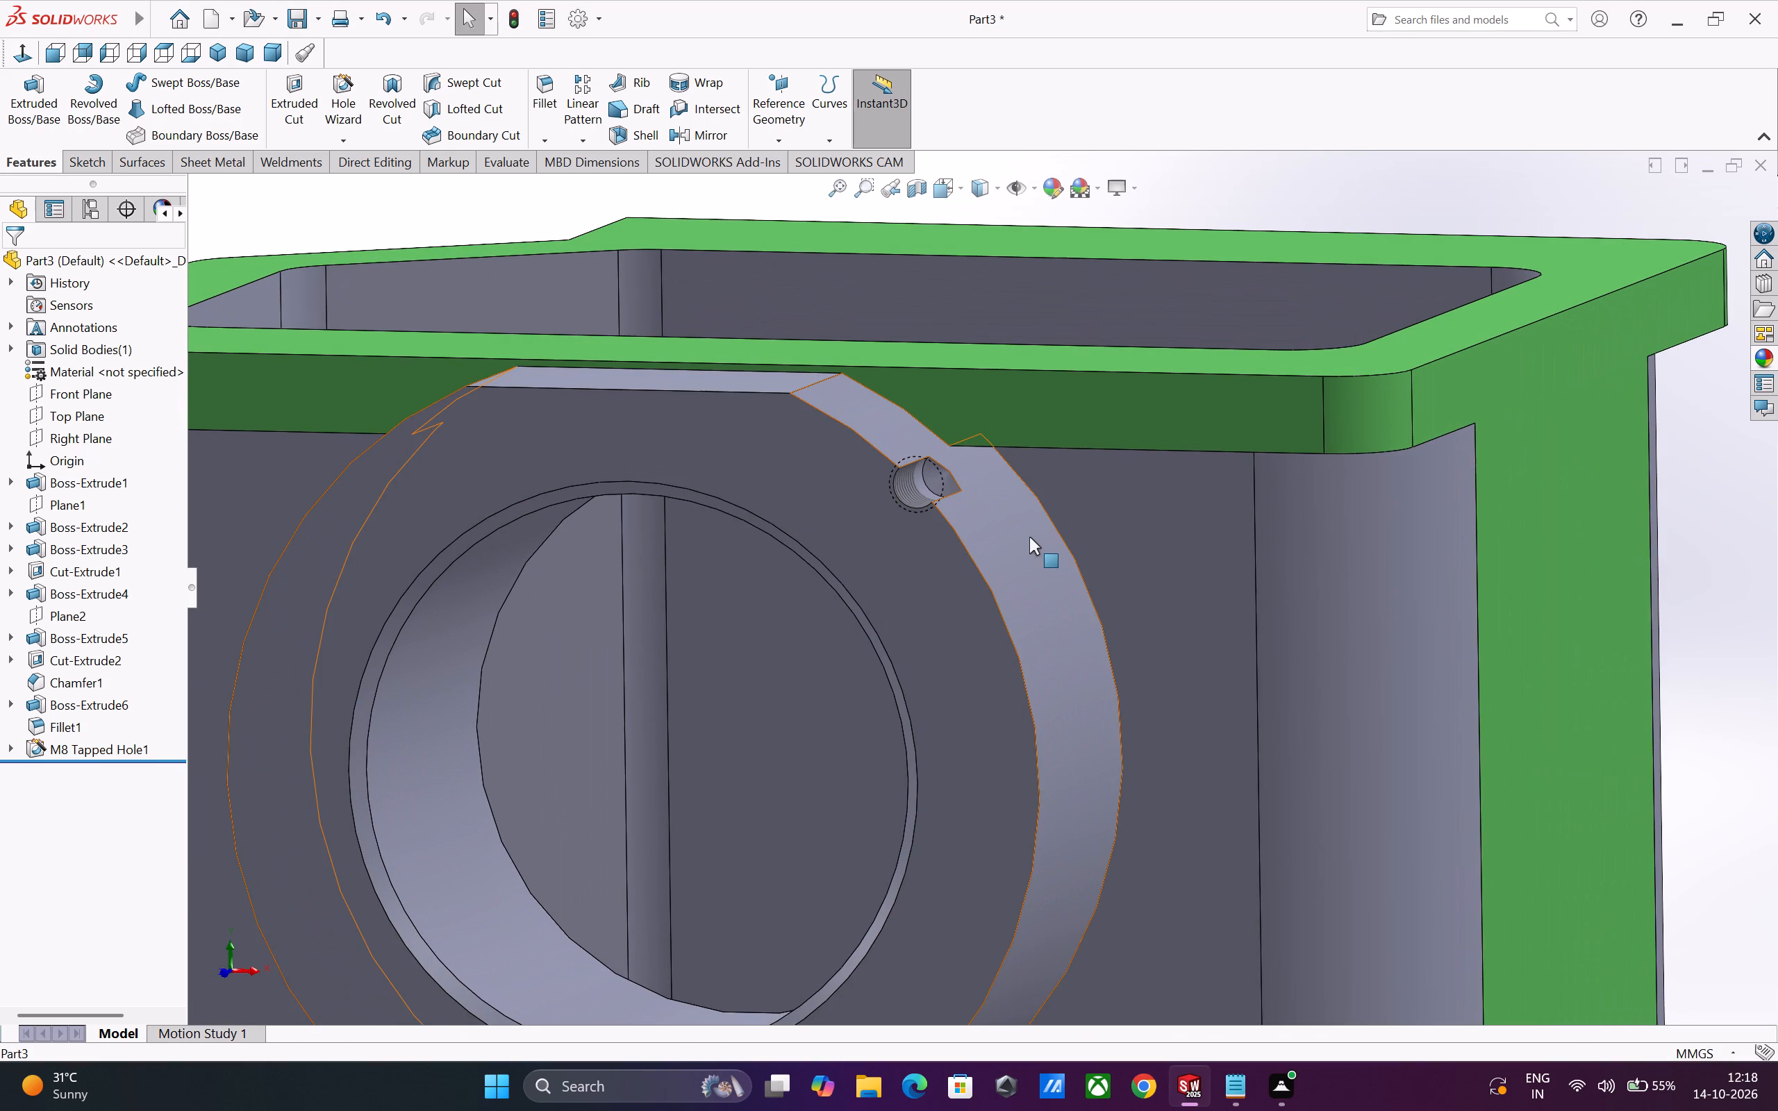
middle_click_drag(1029, 537, 1074, 512)
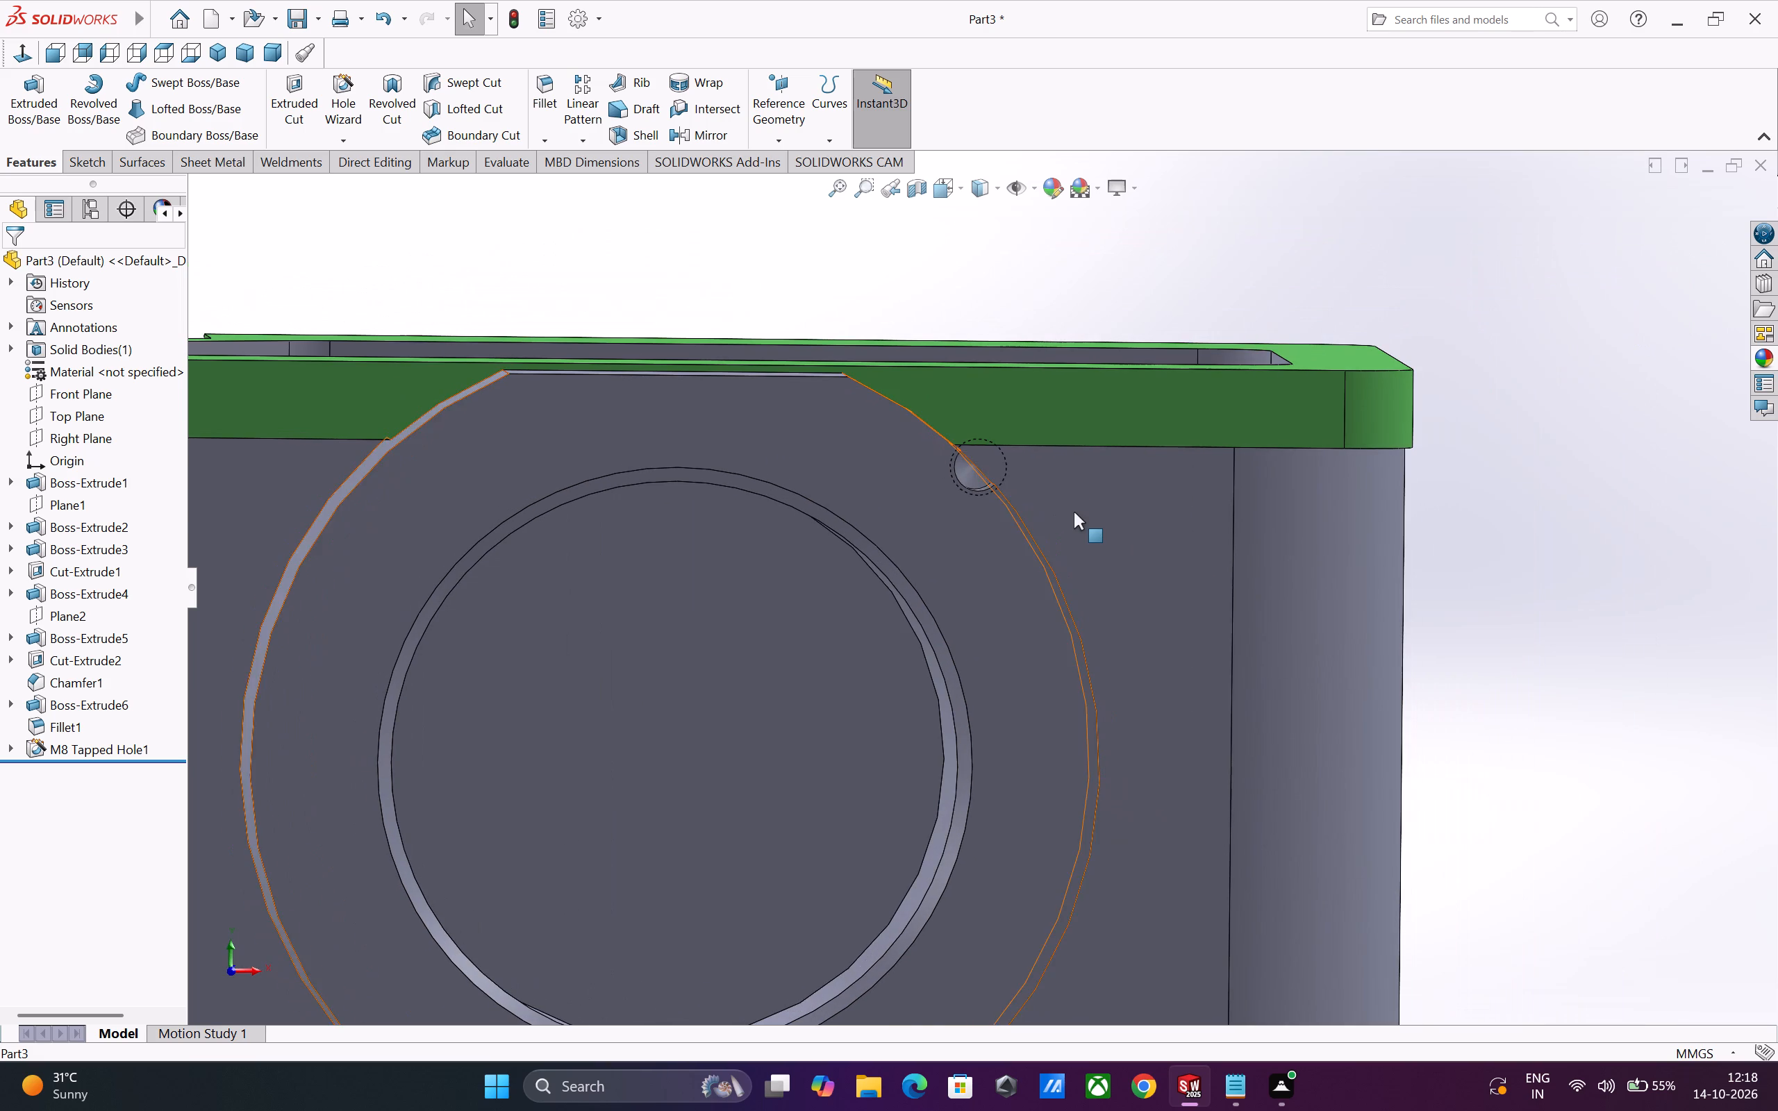
scroll(1074, 512, "up", 3)
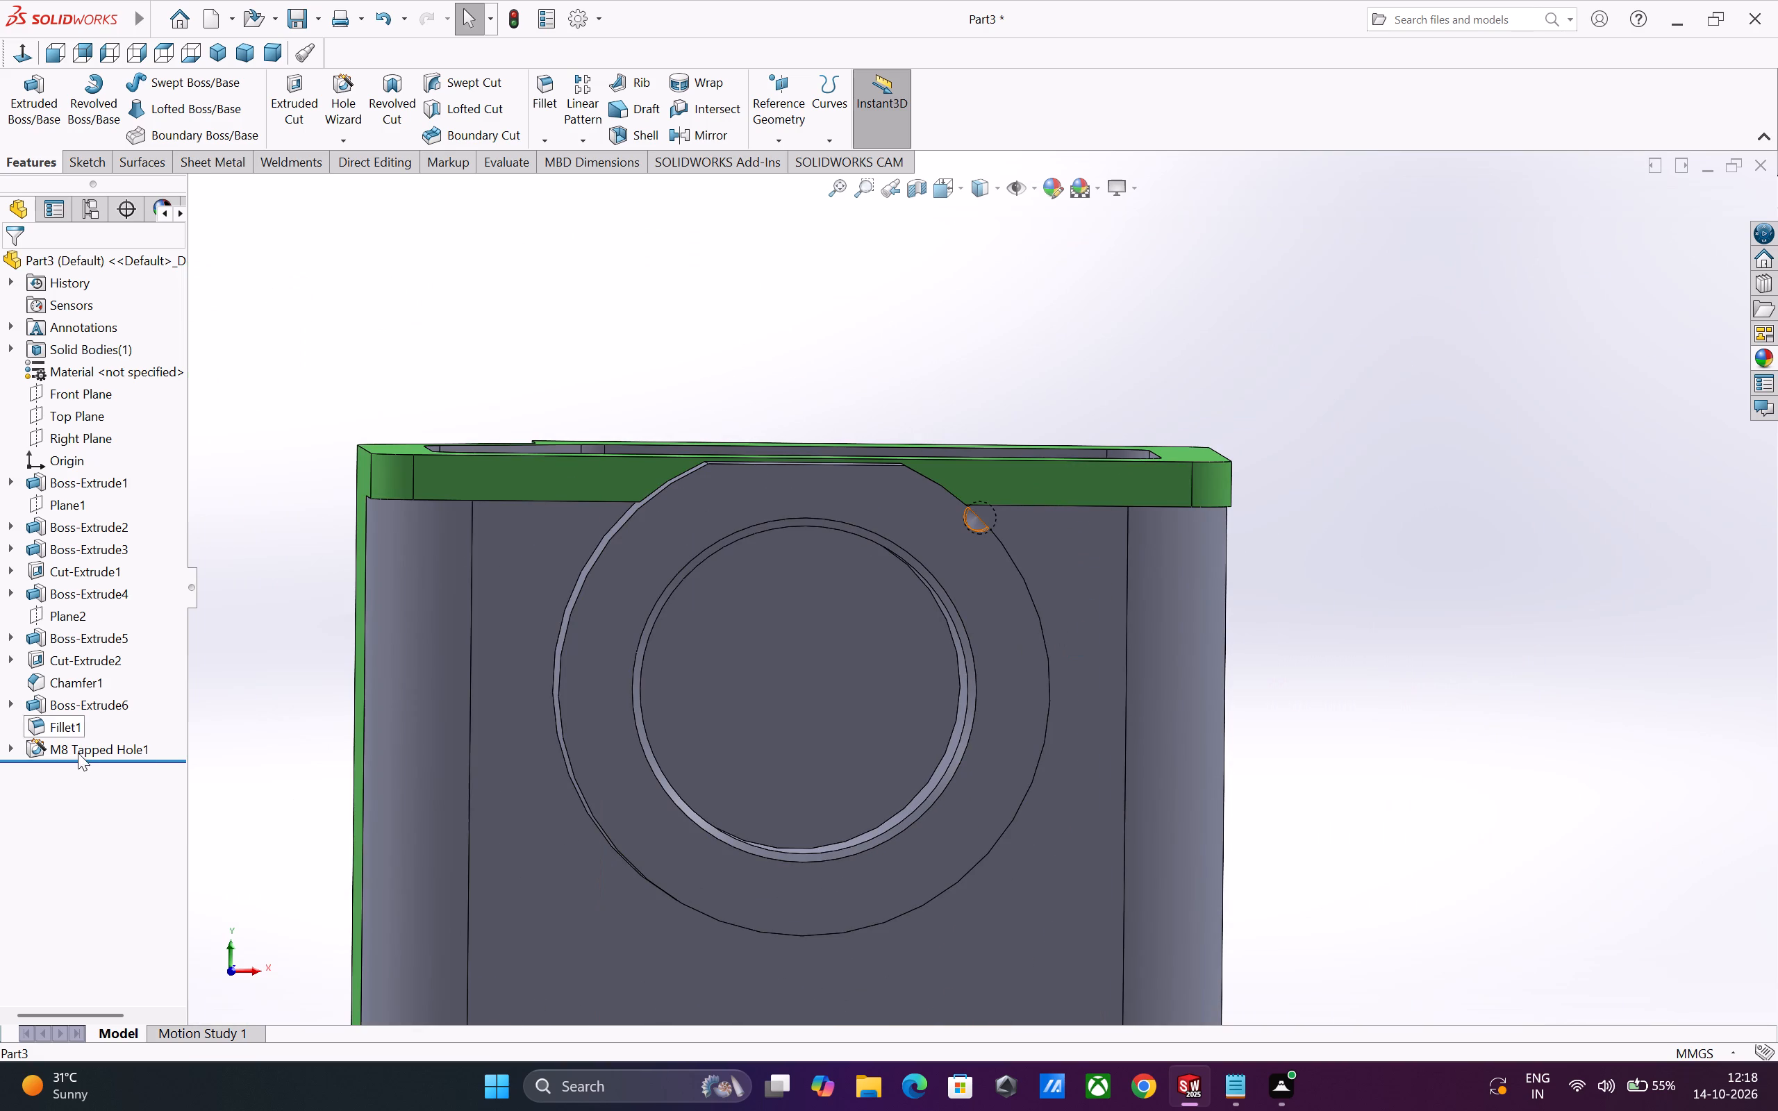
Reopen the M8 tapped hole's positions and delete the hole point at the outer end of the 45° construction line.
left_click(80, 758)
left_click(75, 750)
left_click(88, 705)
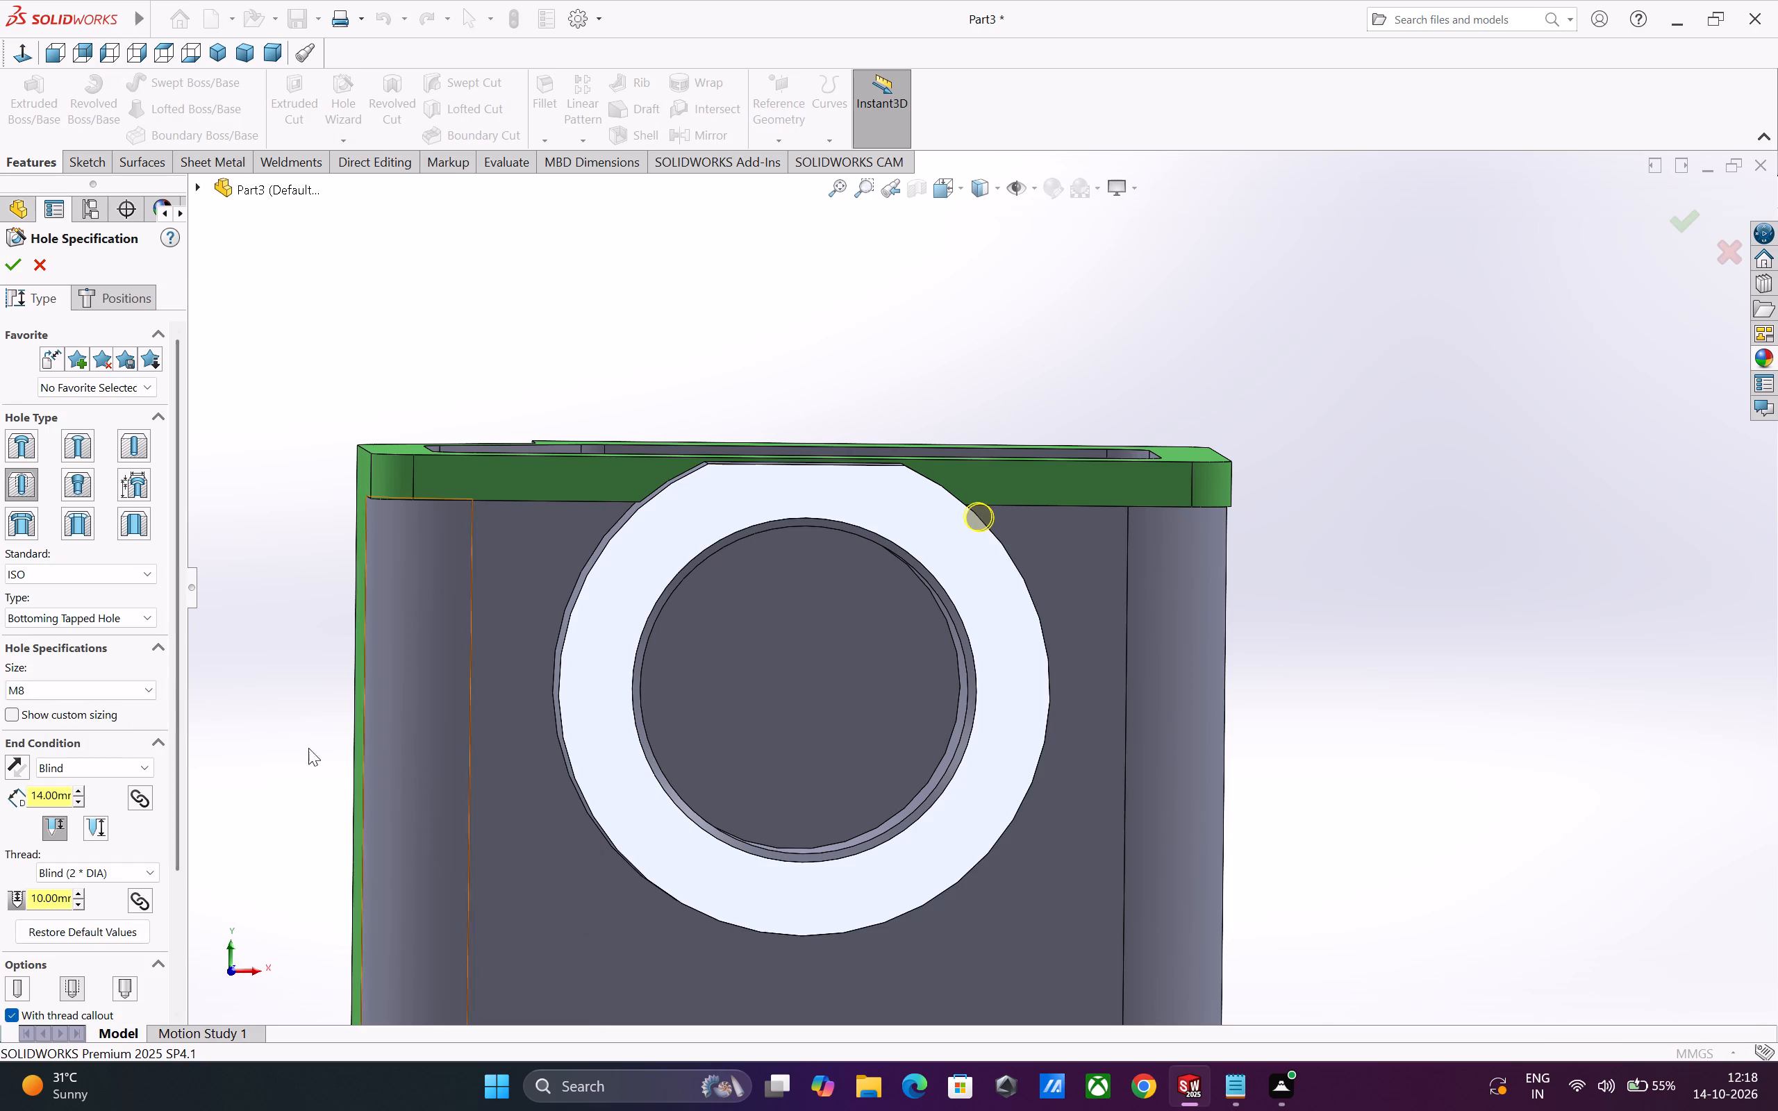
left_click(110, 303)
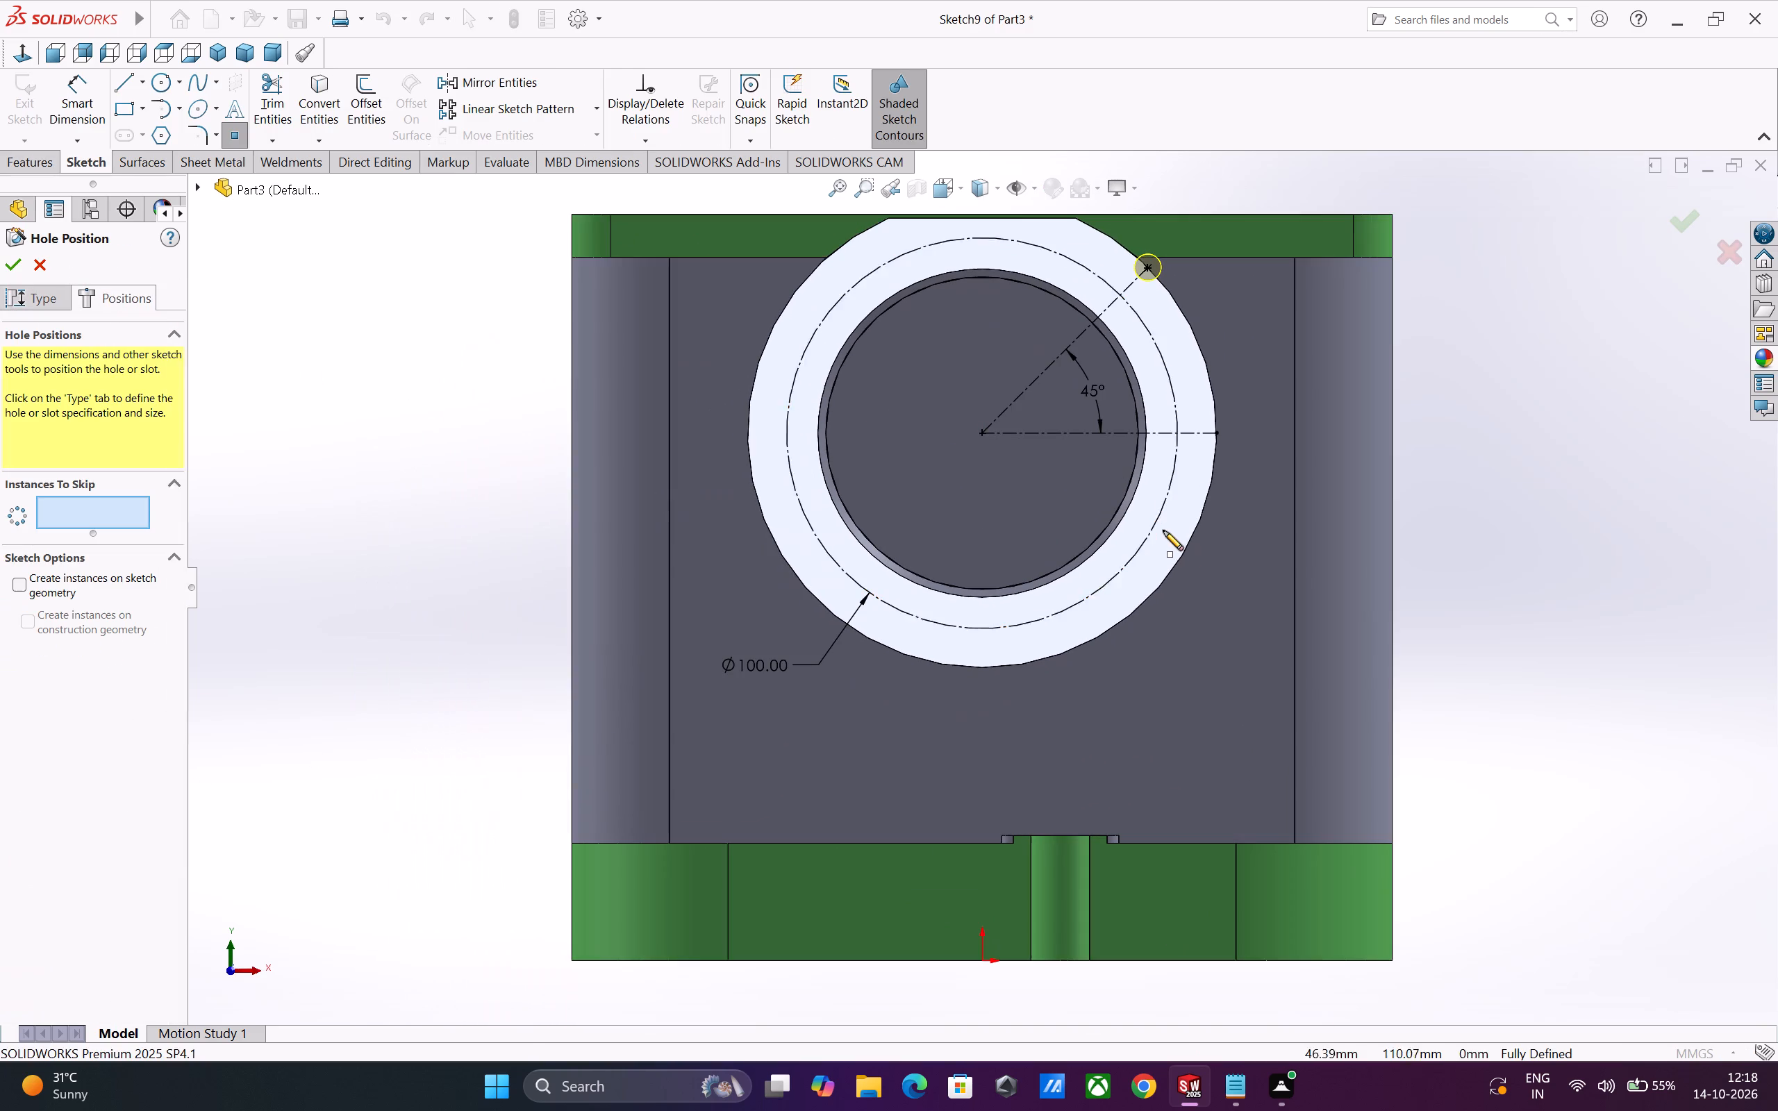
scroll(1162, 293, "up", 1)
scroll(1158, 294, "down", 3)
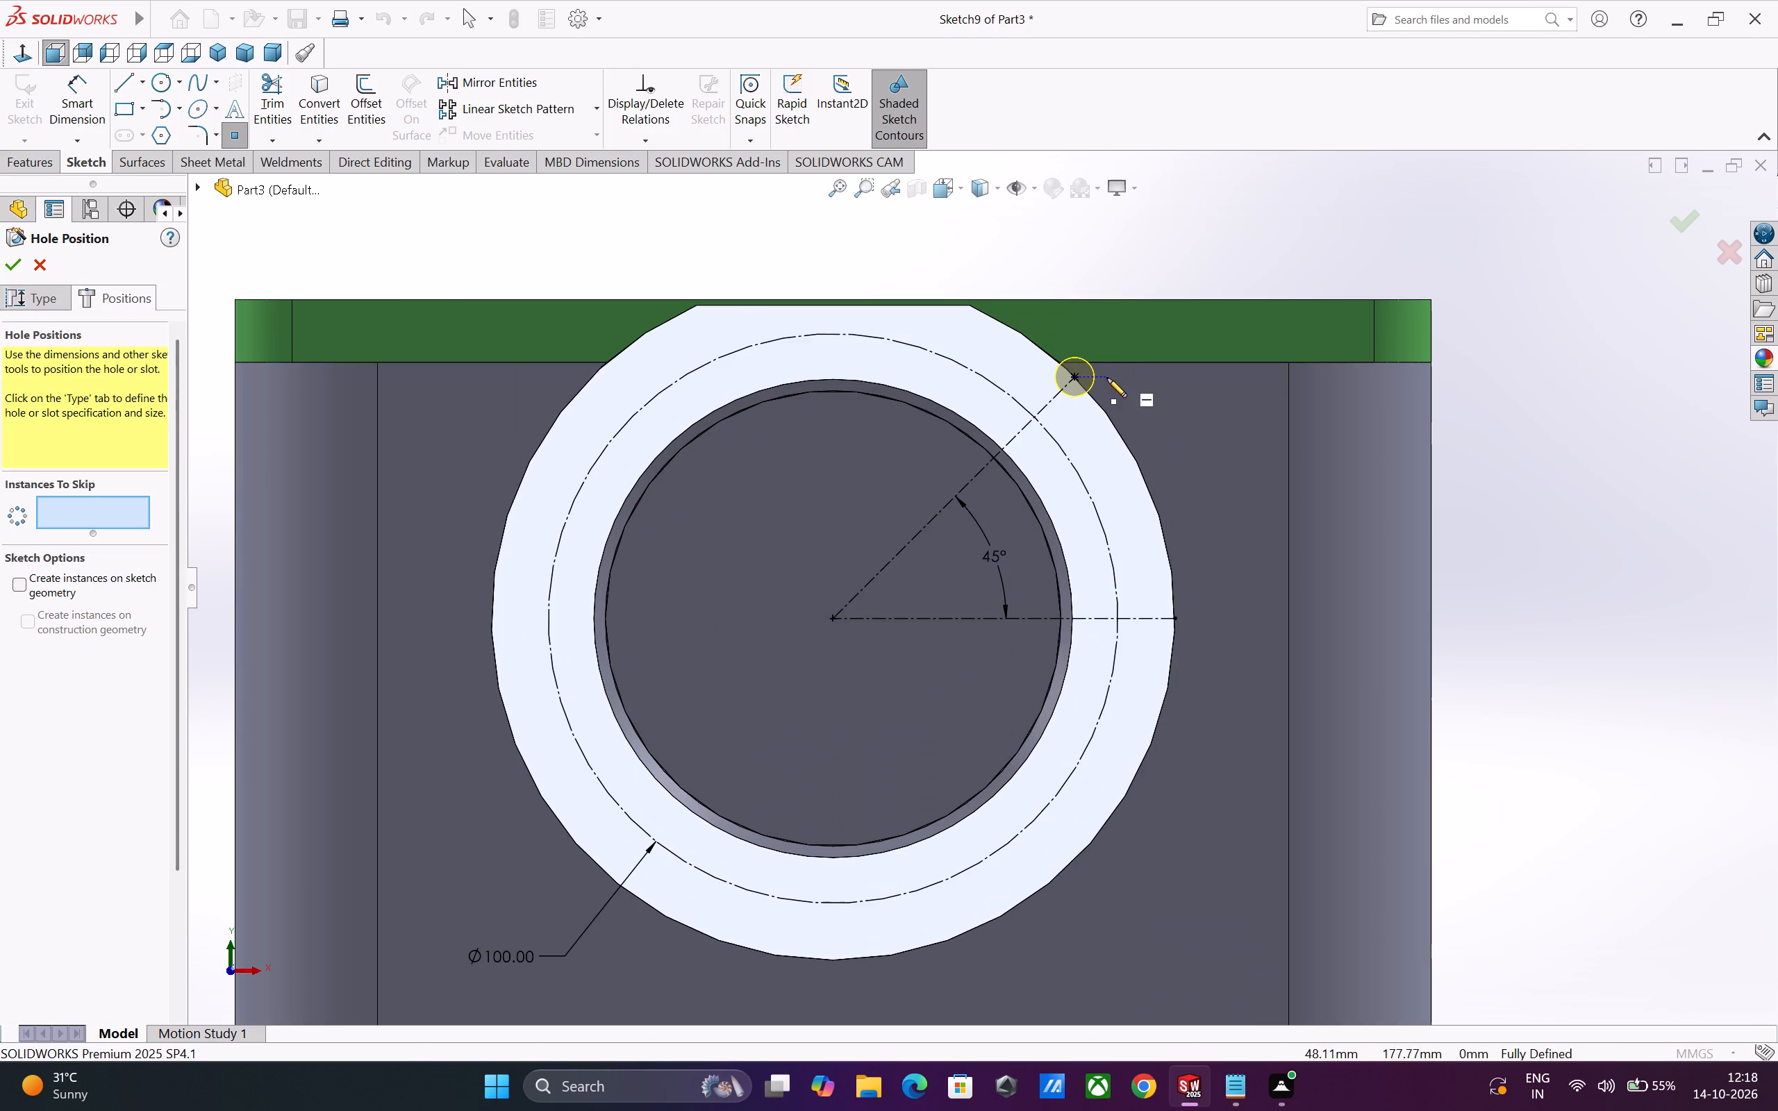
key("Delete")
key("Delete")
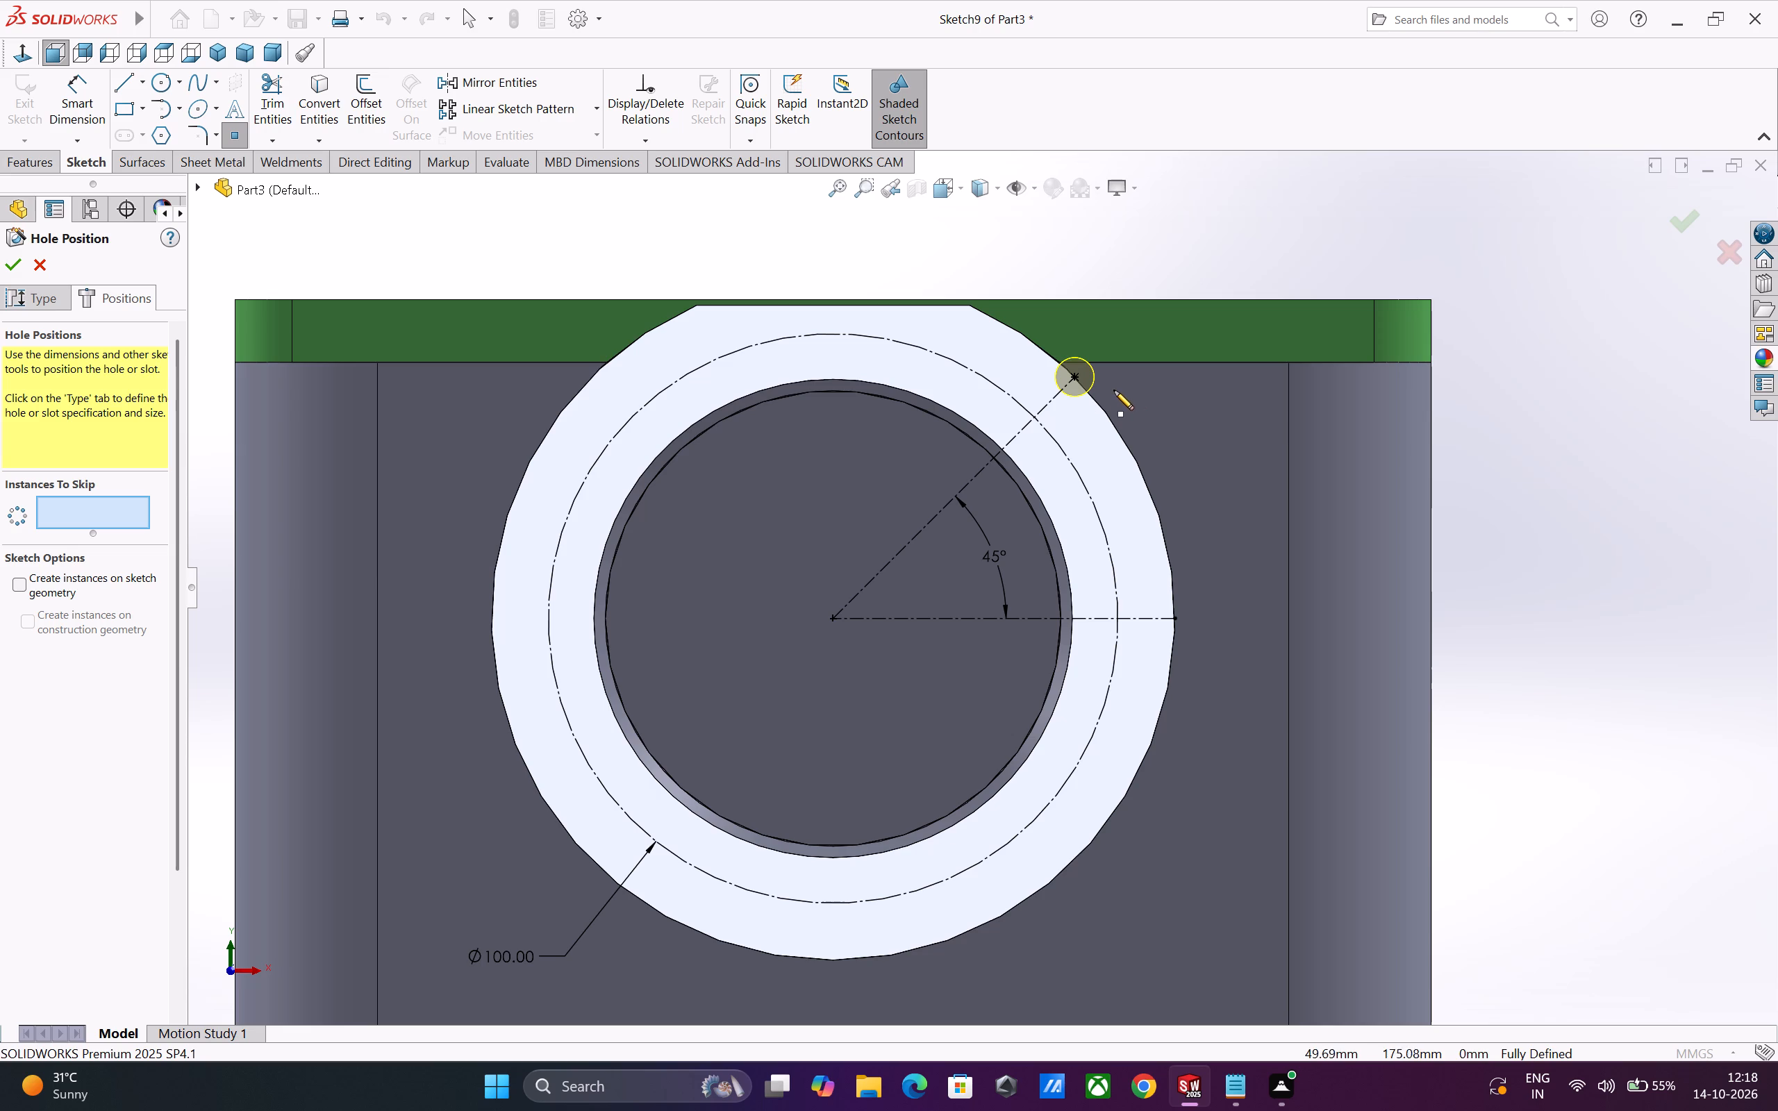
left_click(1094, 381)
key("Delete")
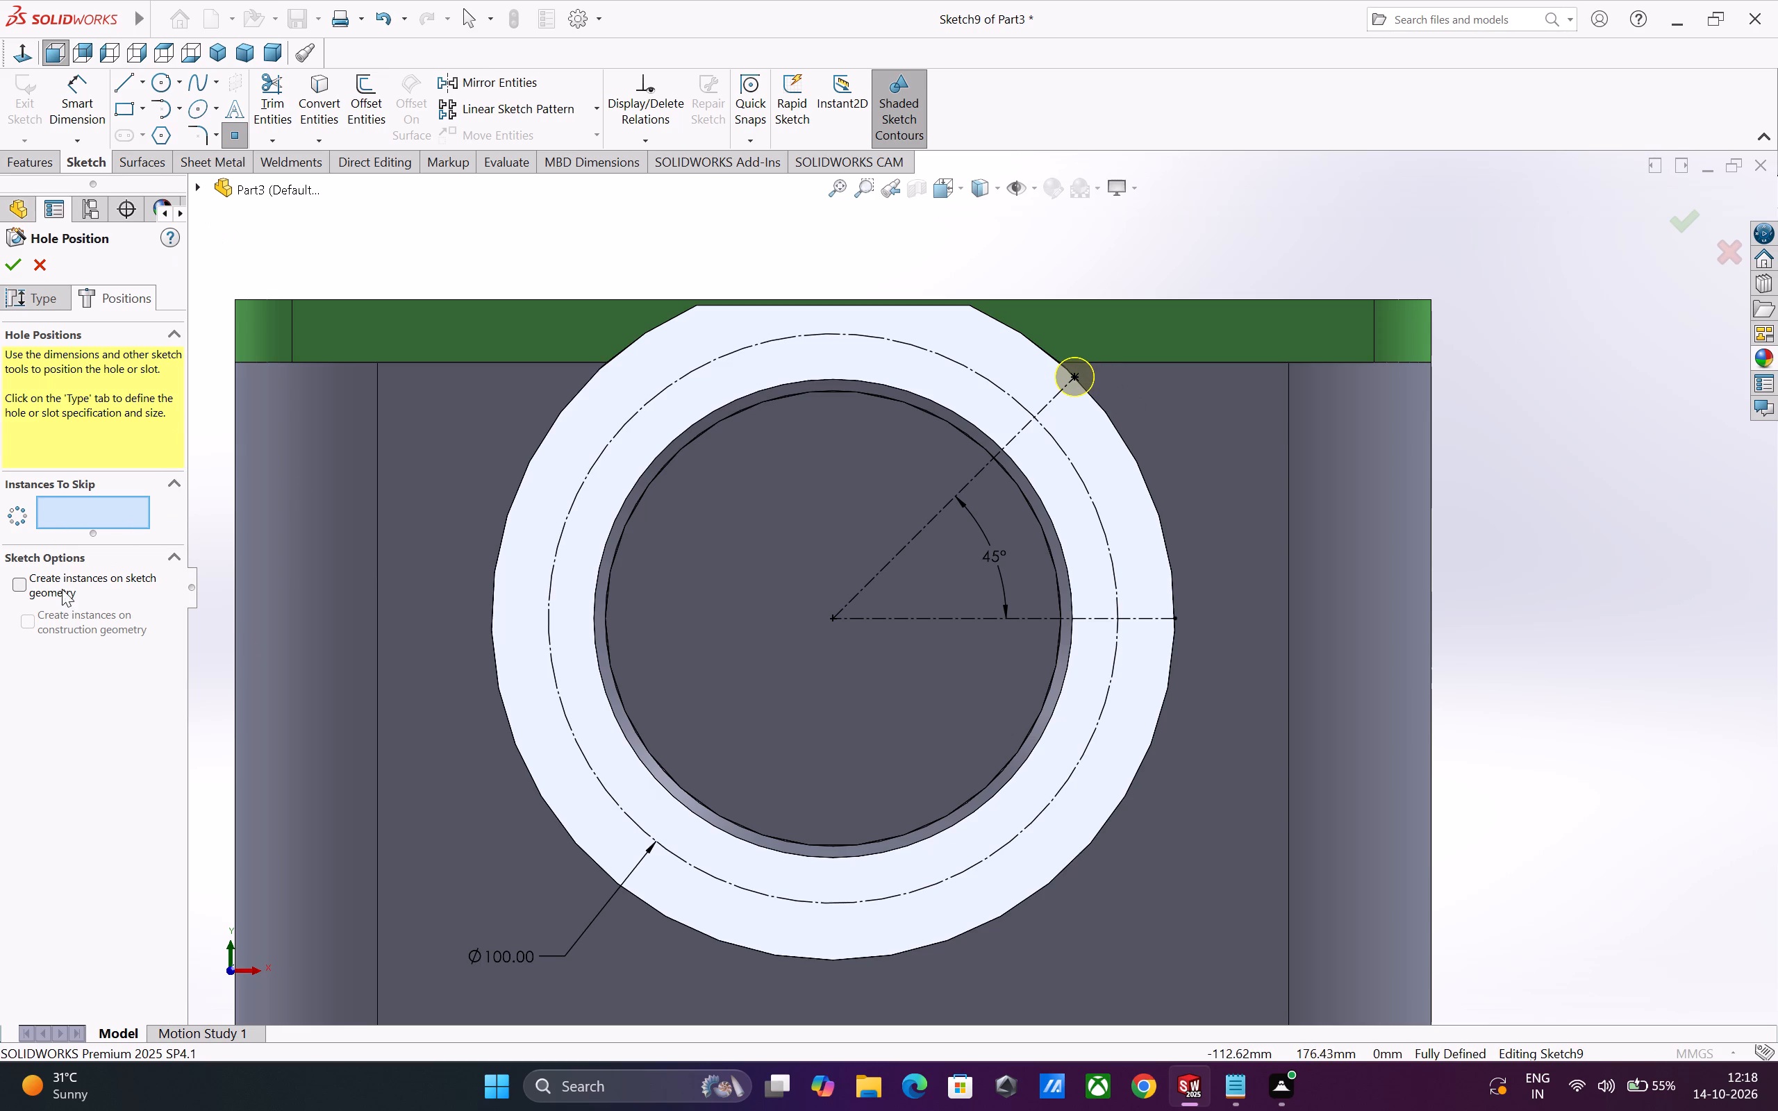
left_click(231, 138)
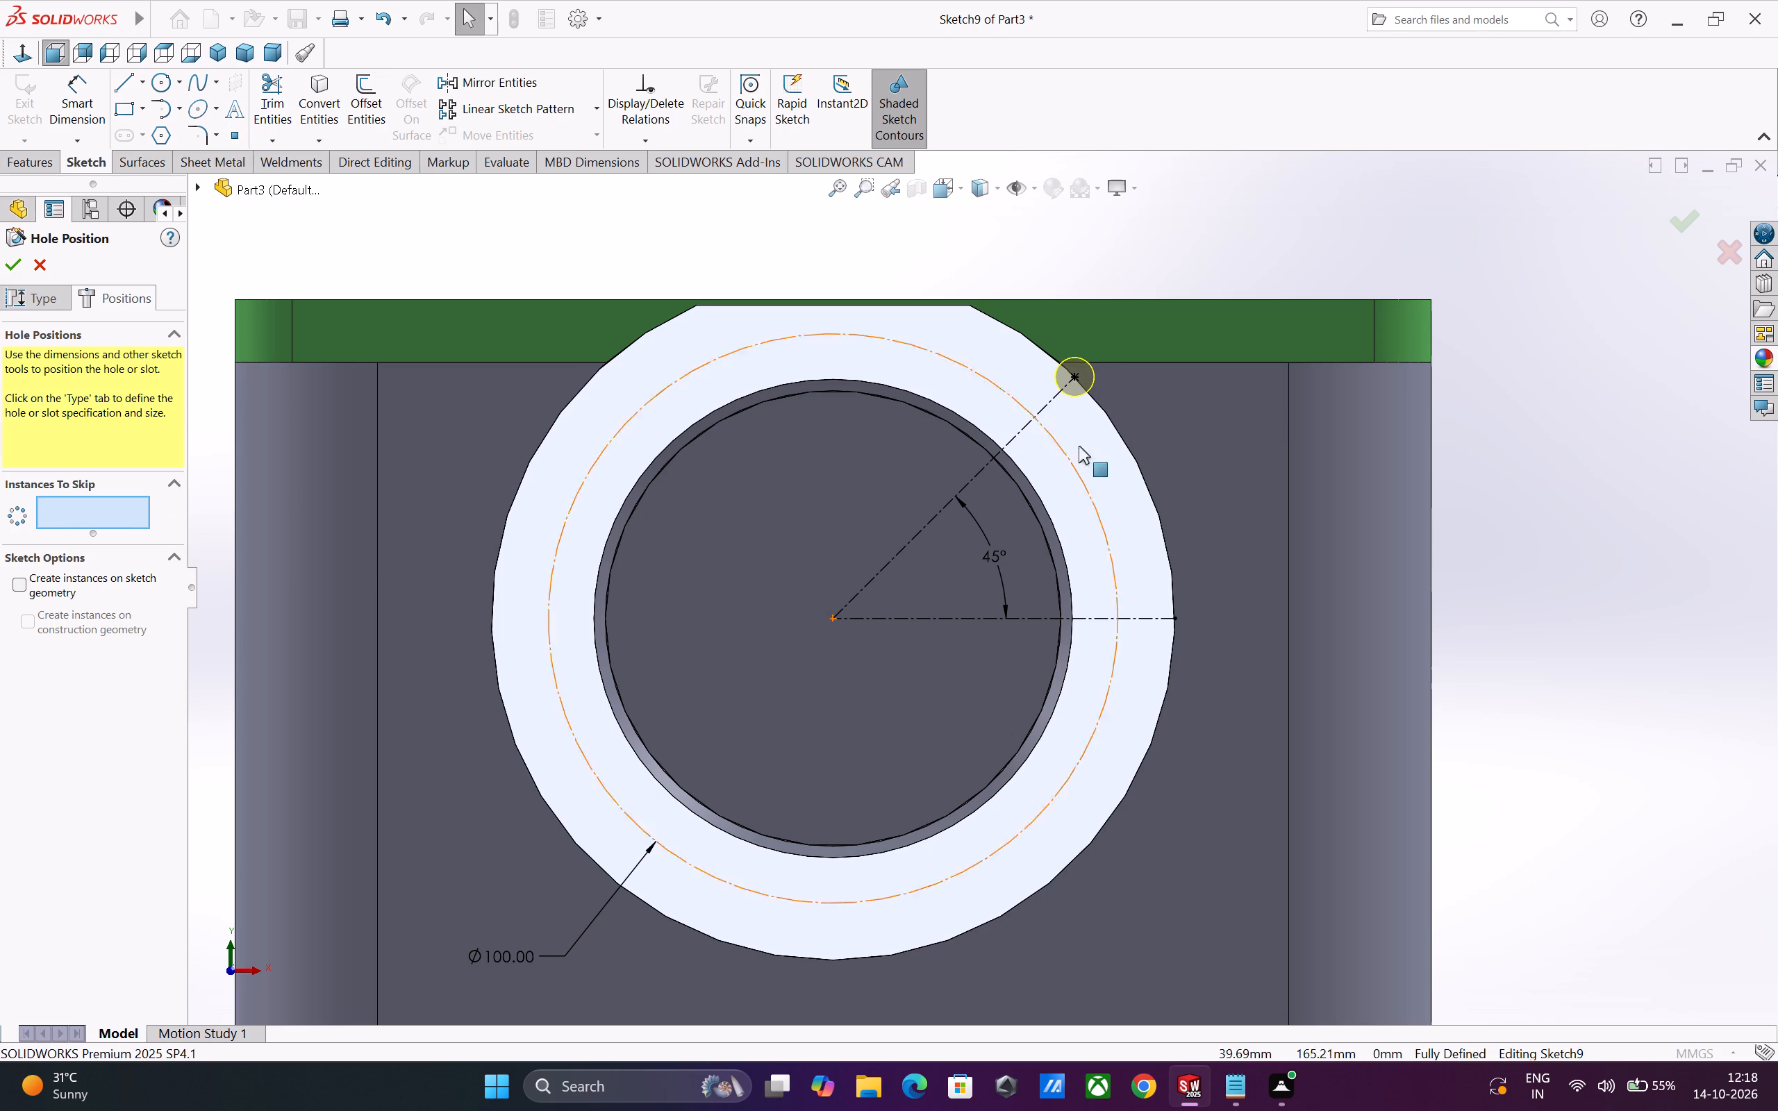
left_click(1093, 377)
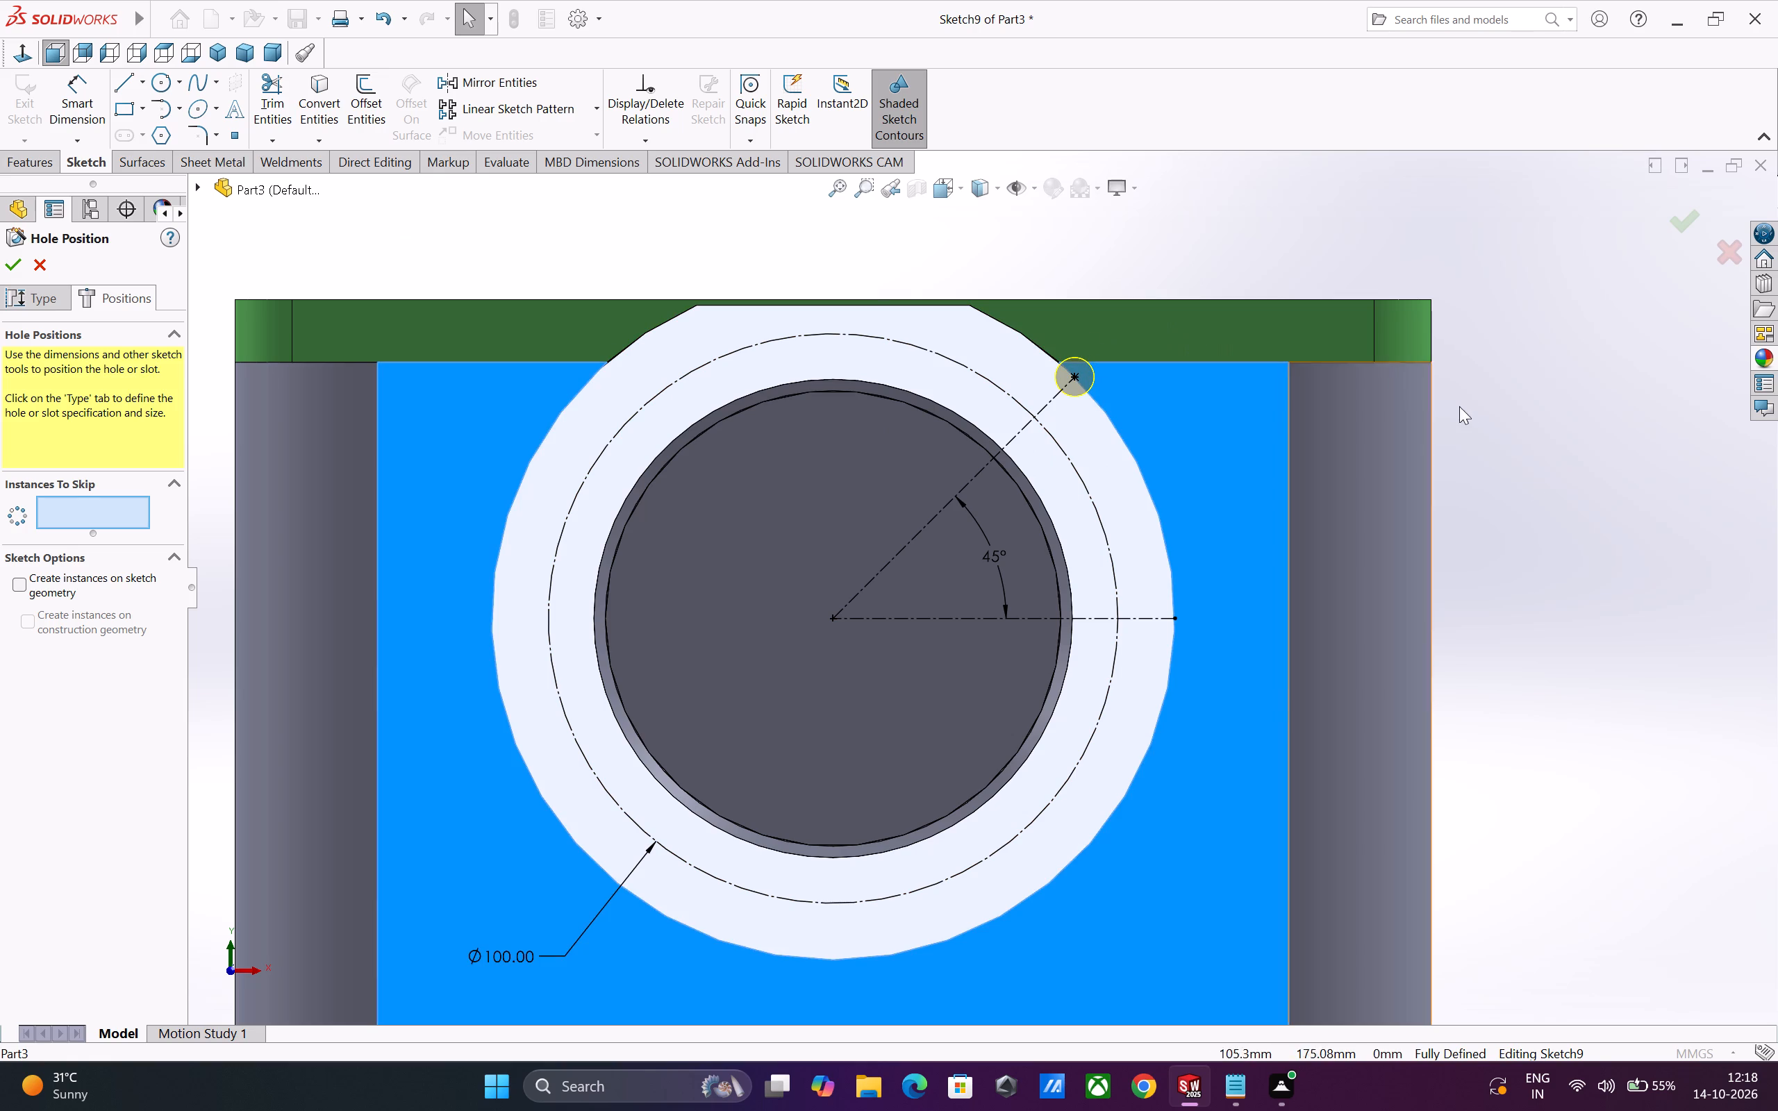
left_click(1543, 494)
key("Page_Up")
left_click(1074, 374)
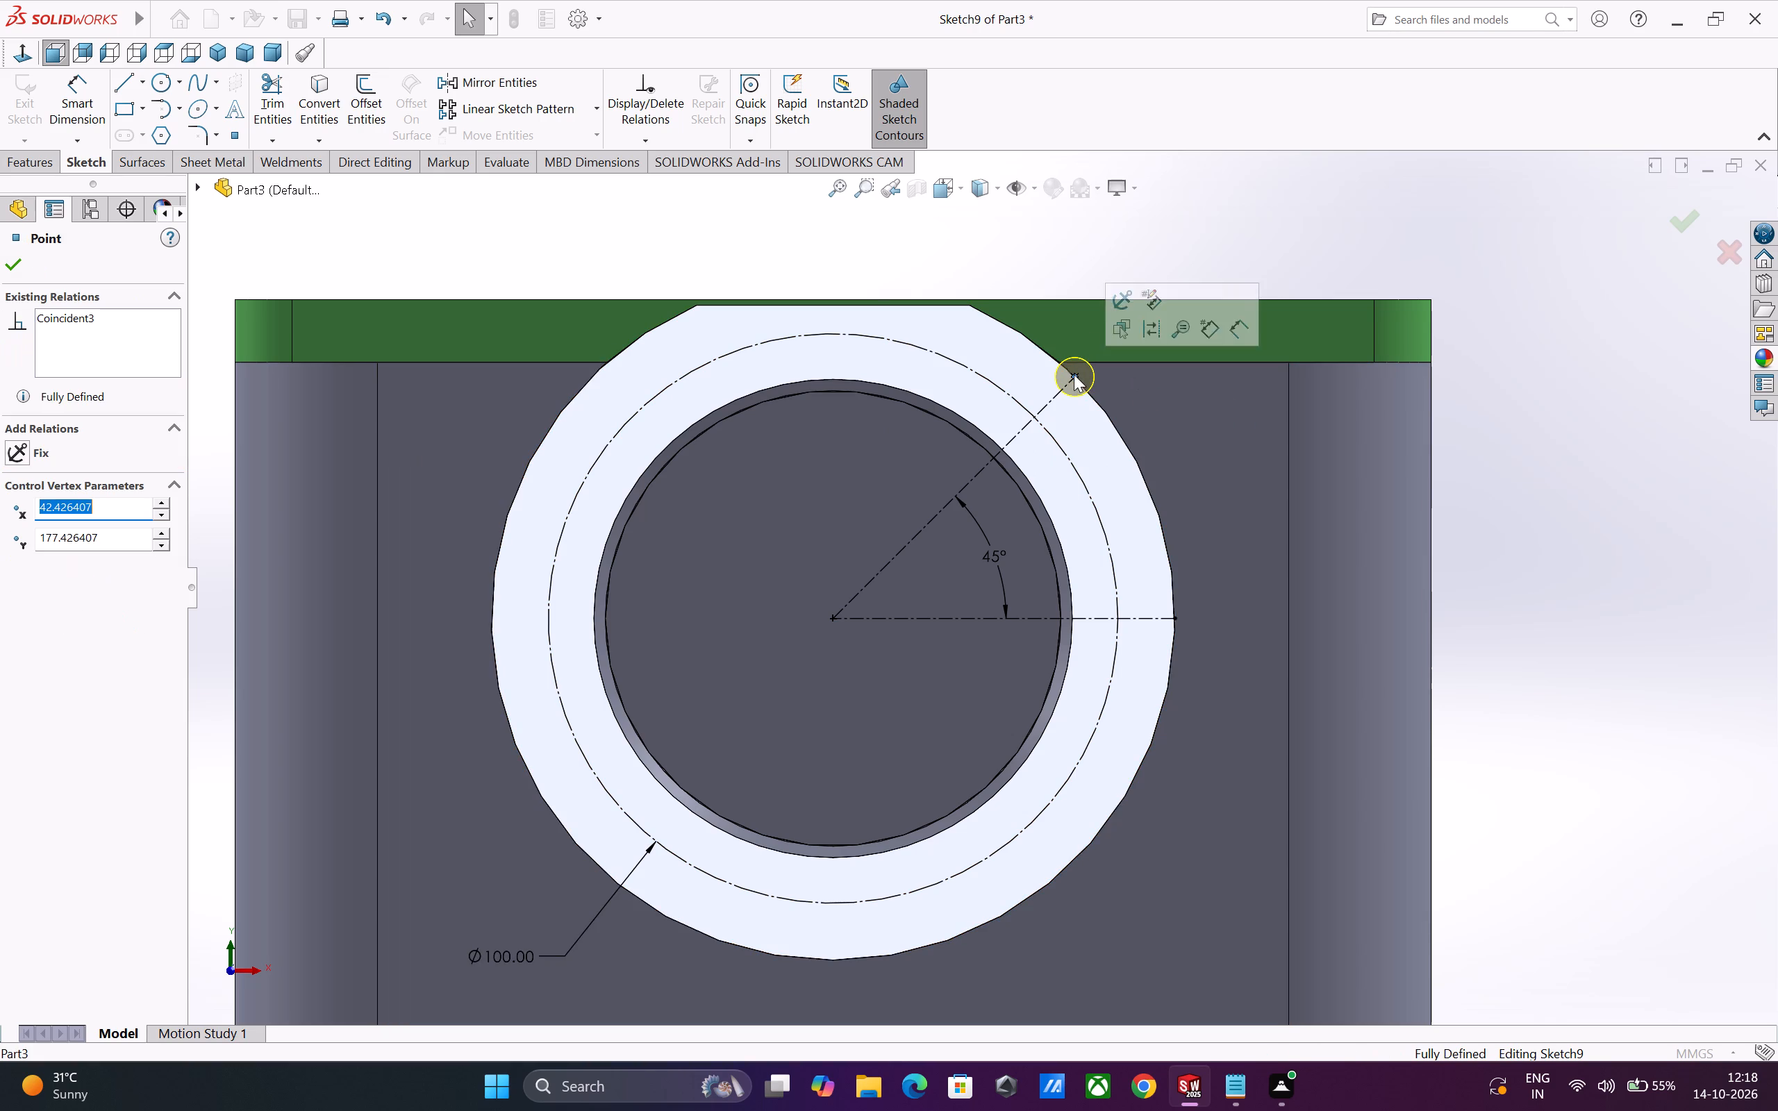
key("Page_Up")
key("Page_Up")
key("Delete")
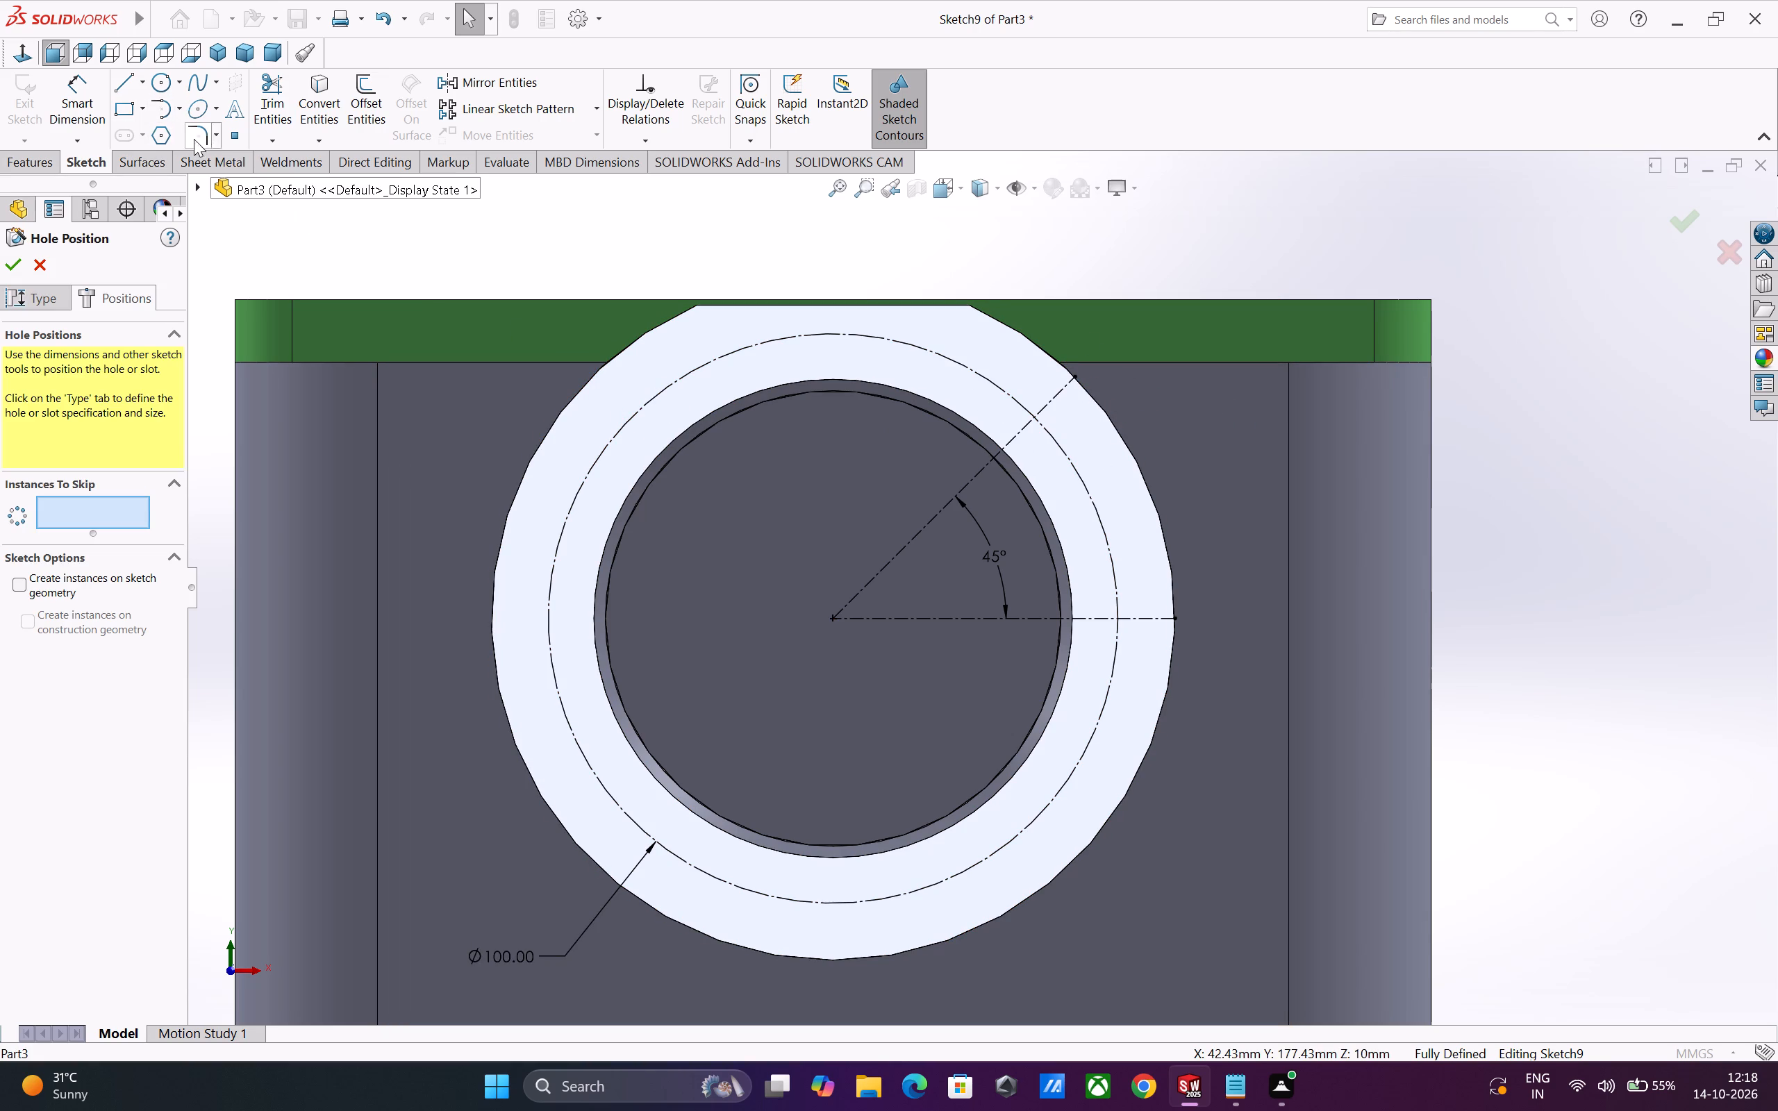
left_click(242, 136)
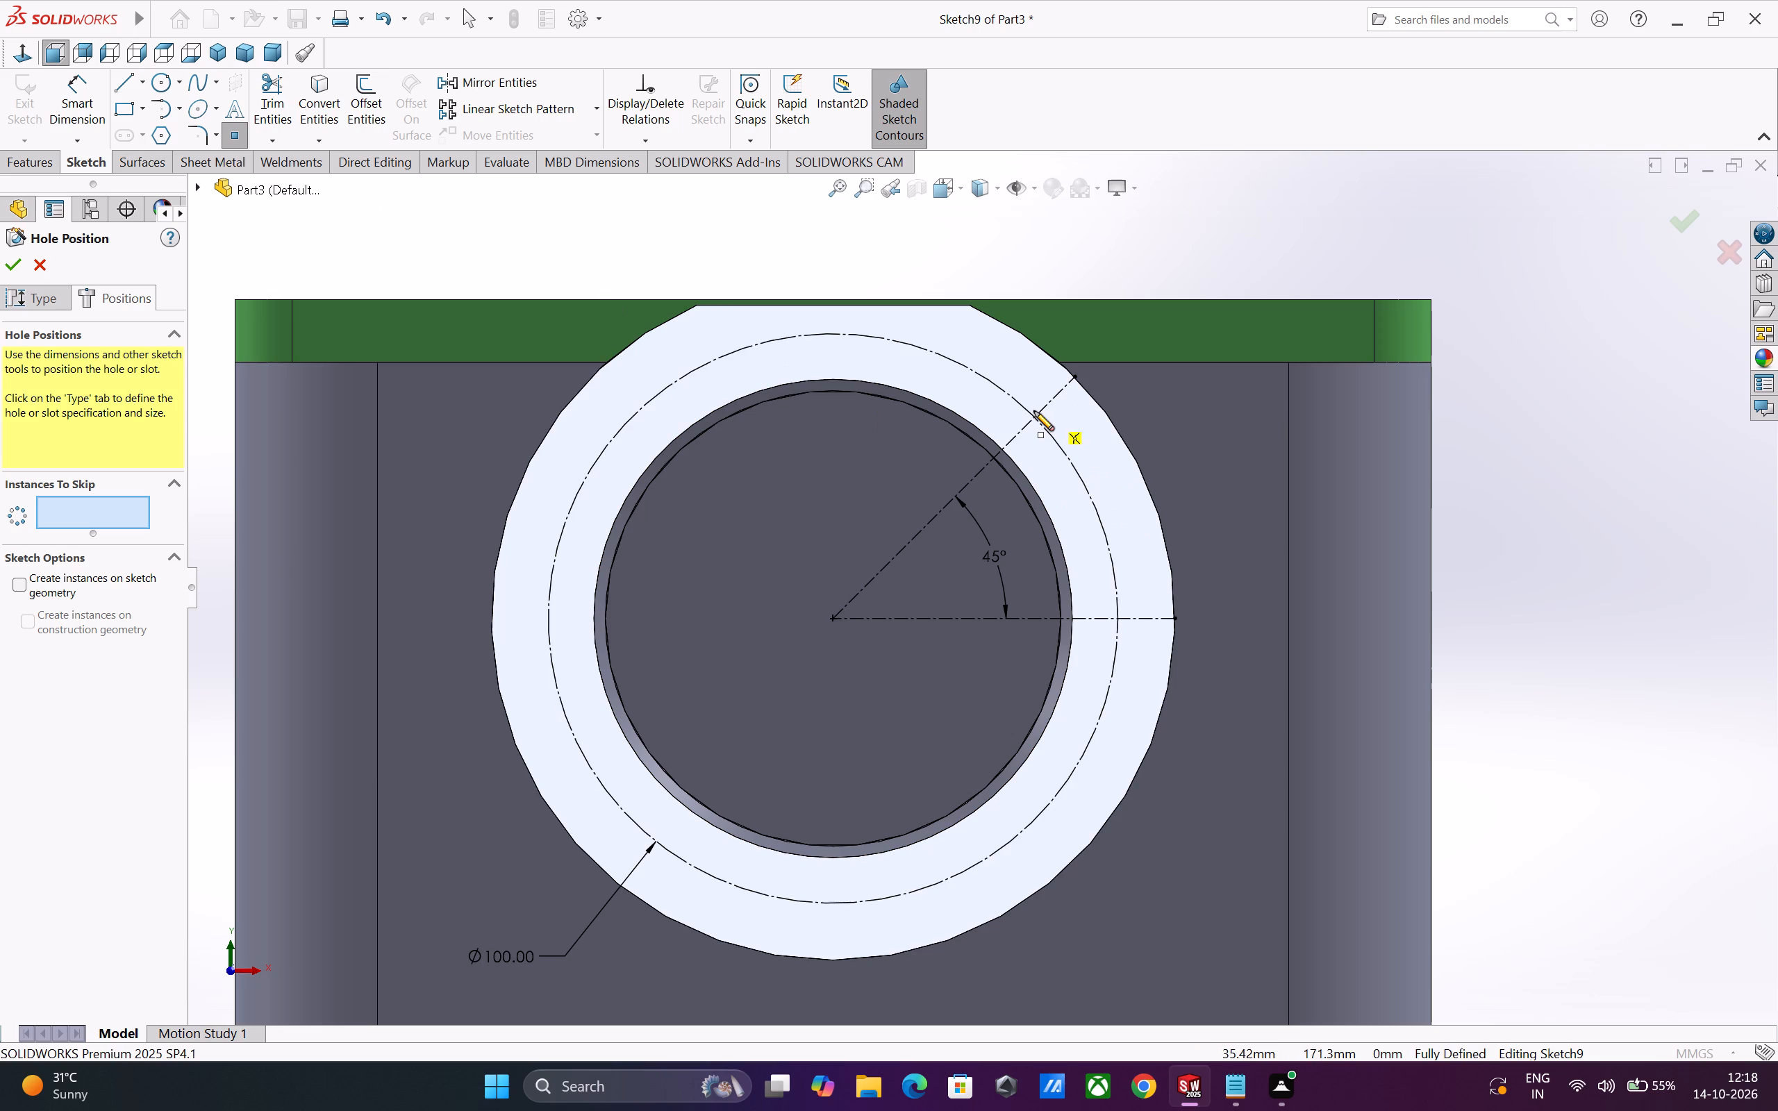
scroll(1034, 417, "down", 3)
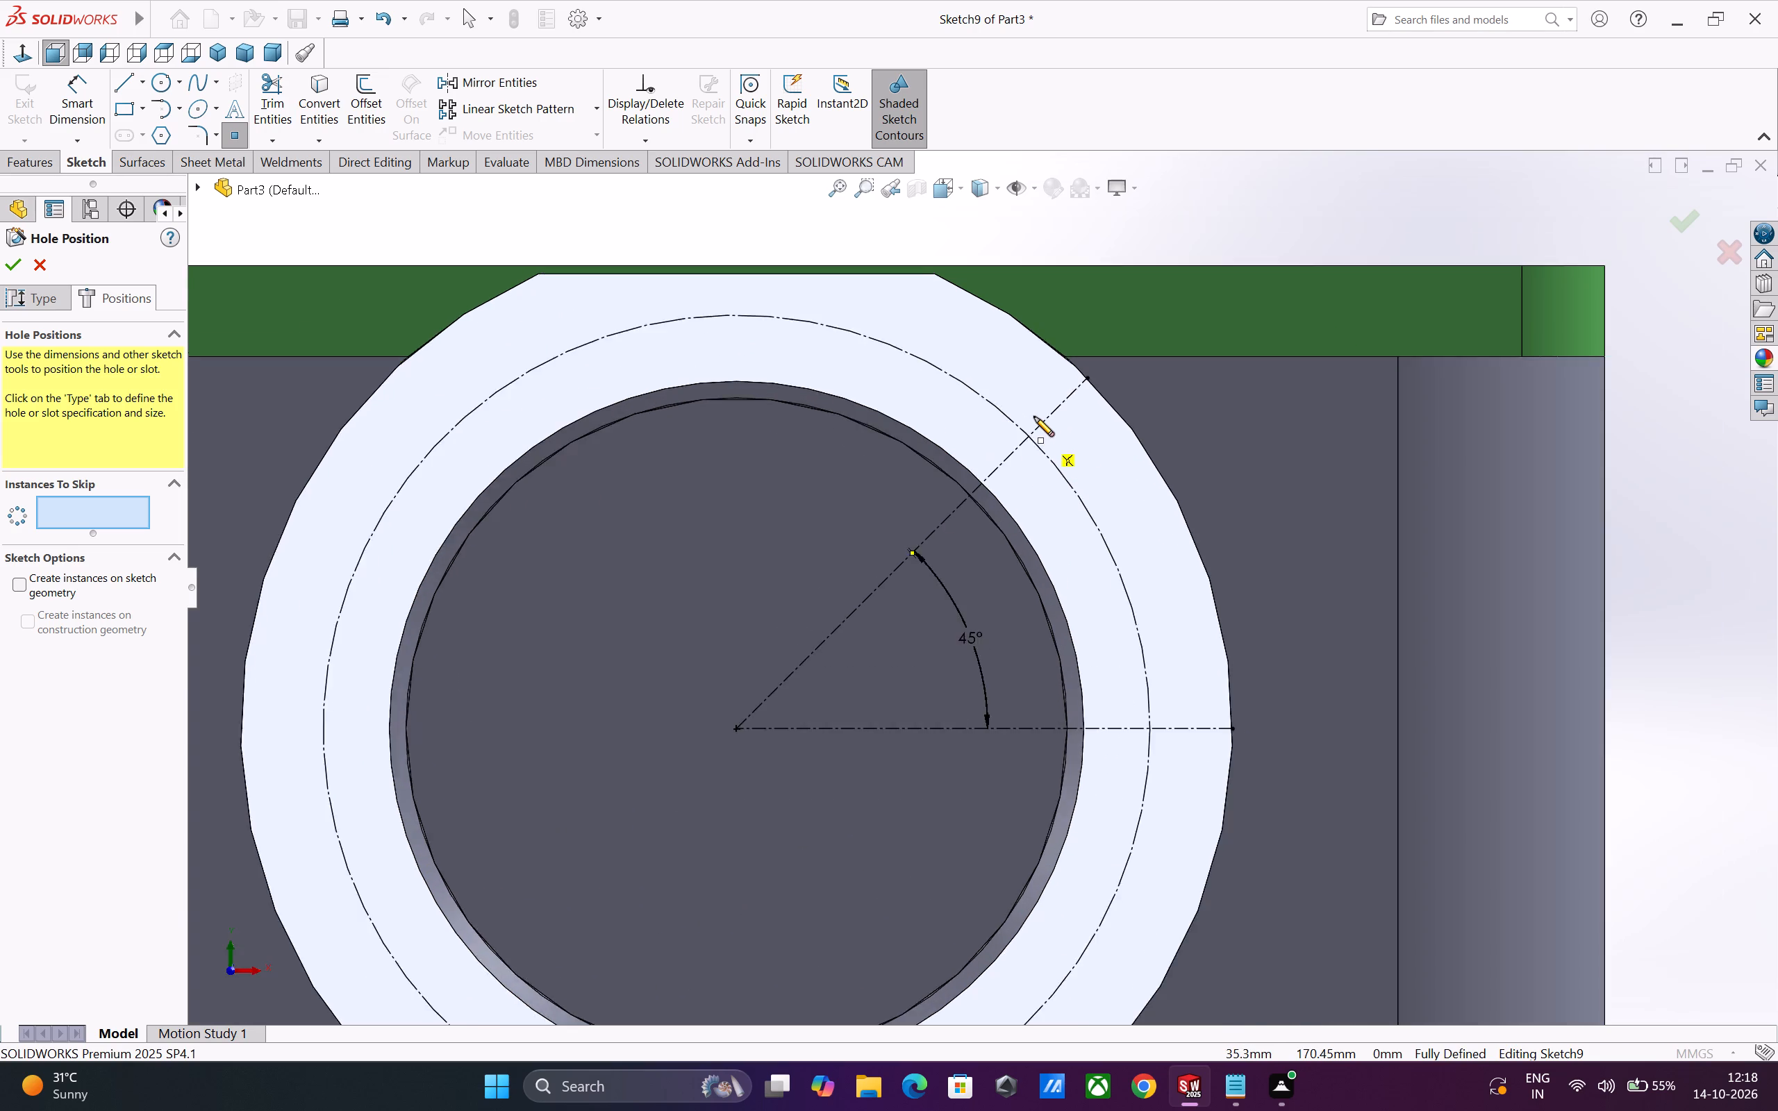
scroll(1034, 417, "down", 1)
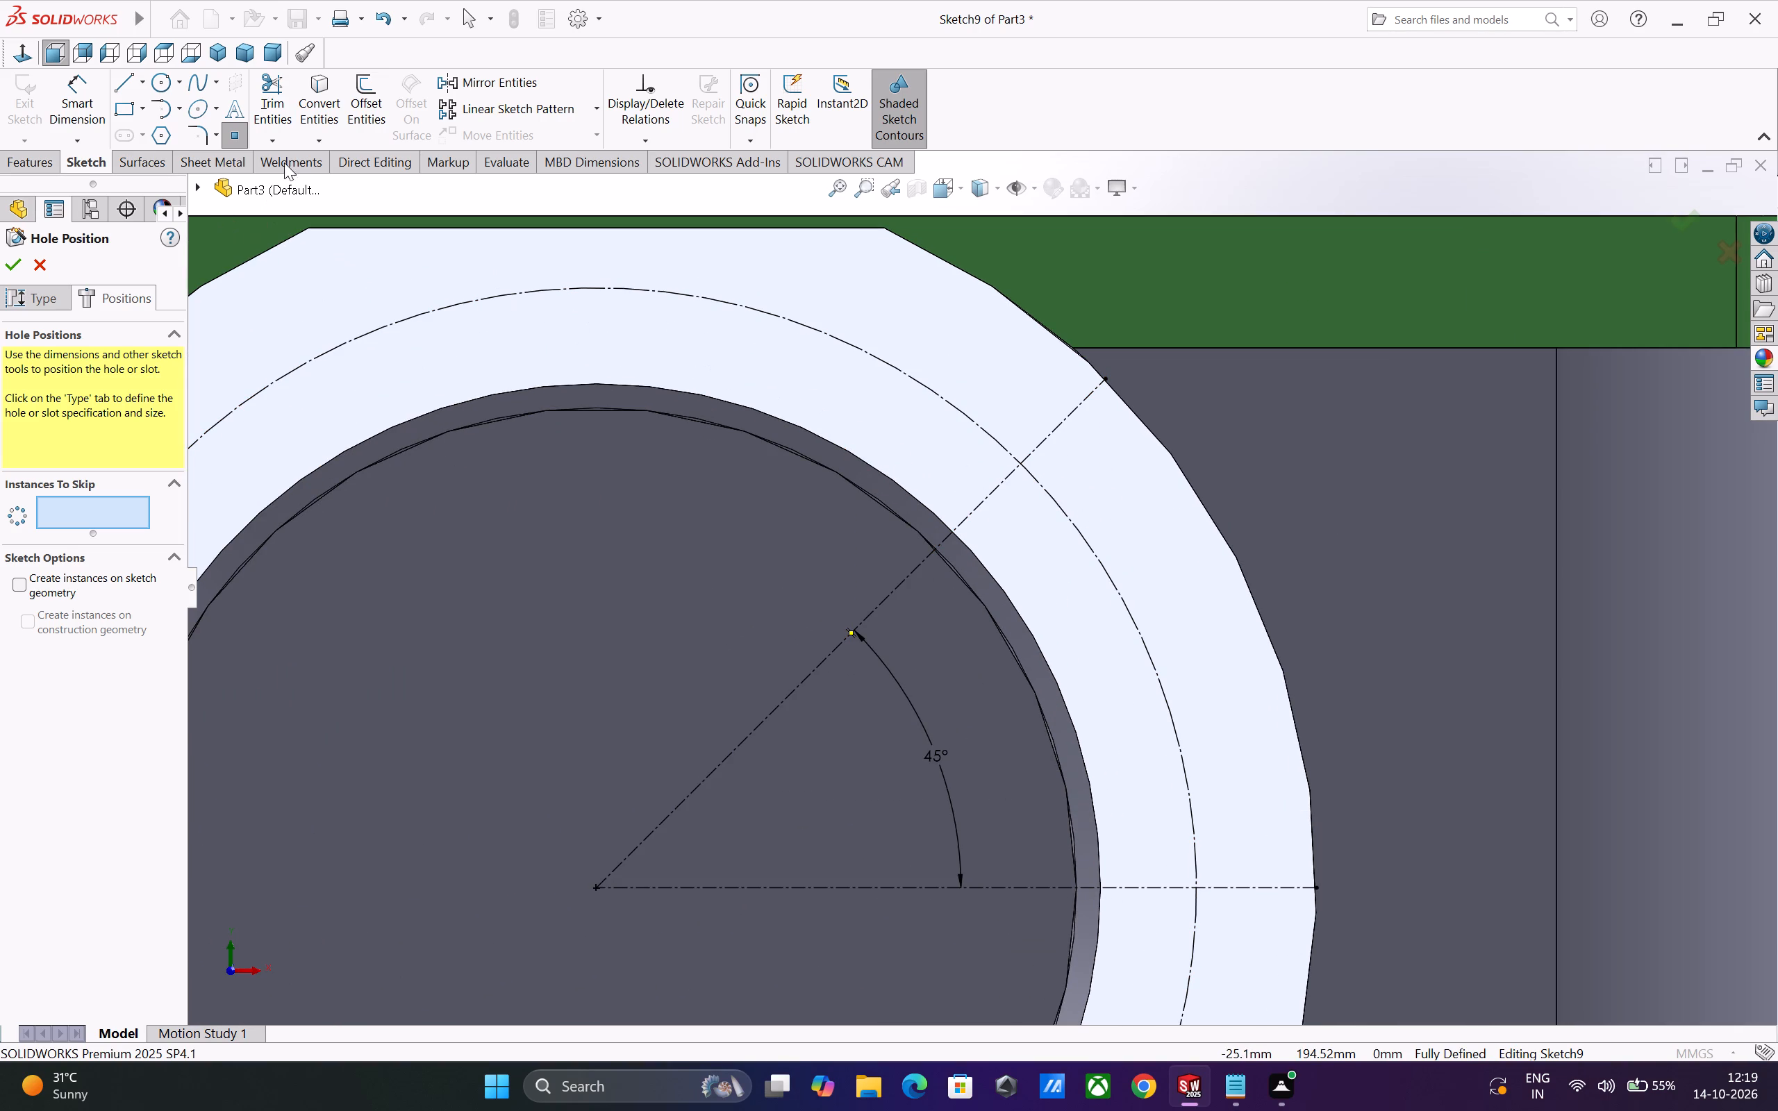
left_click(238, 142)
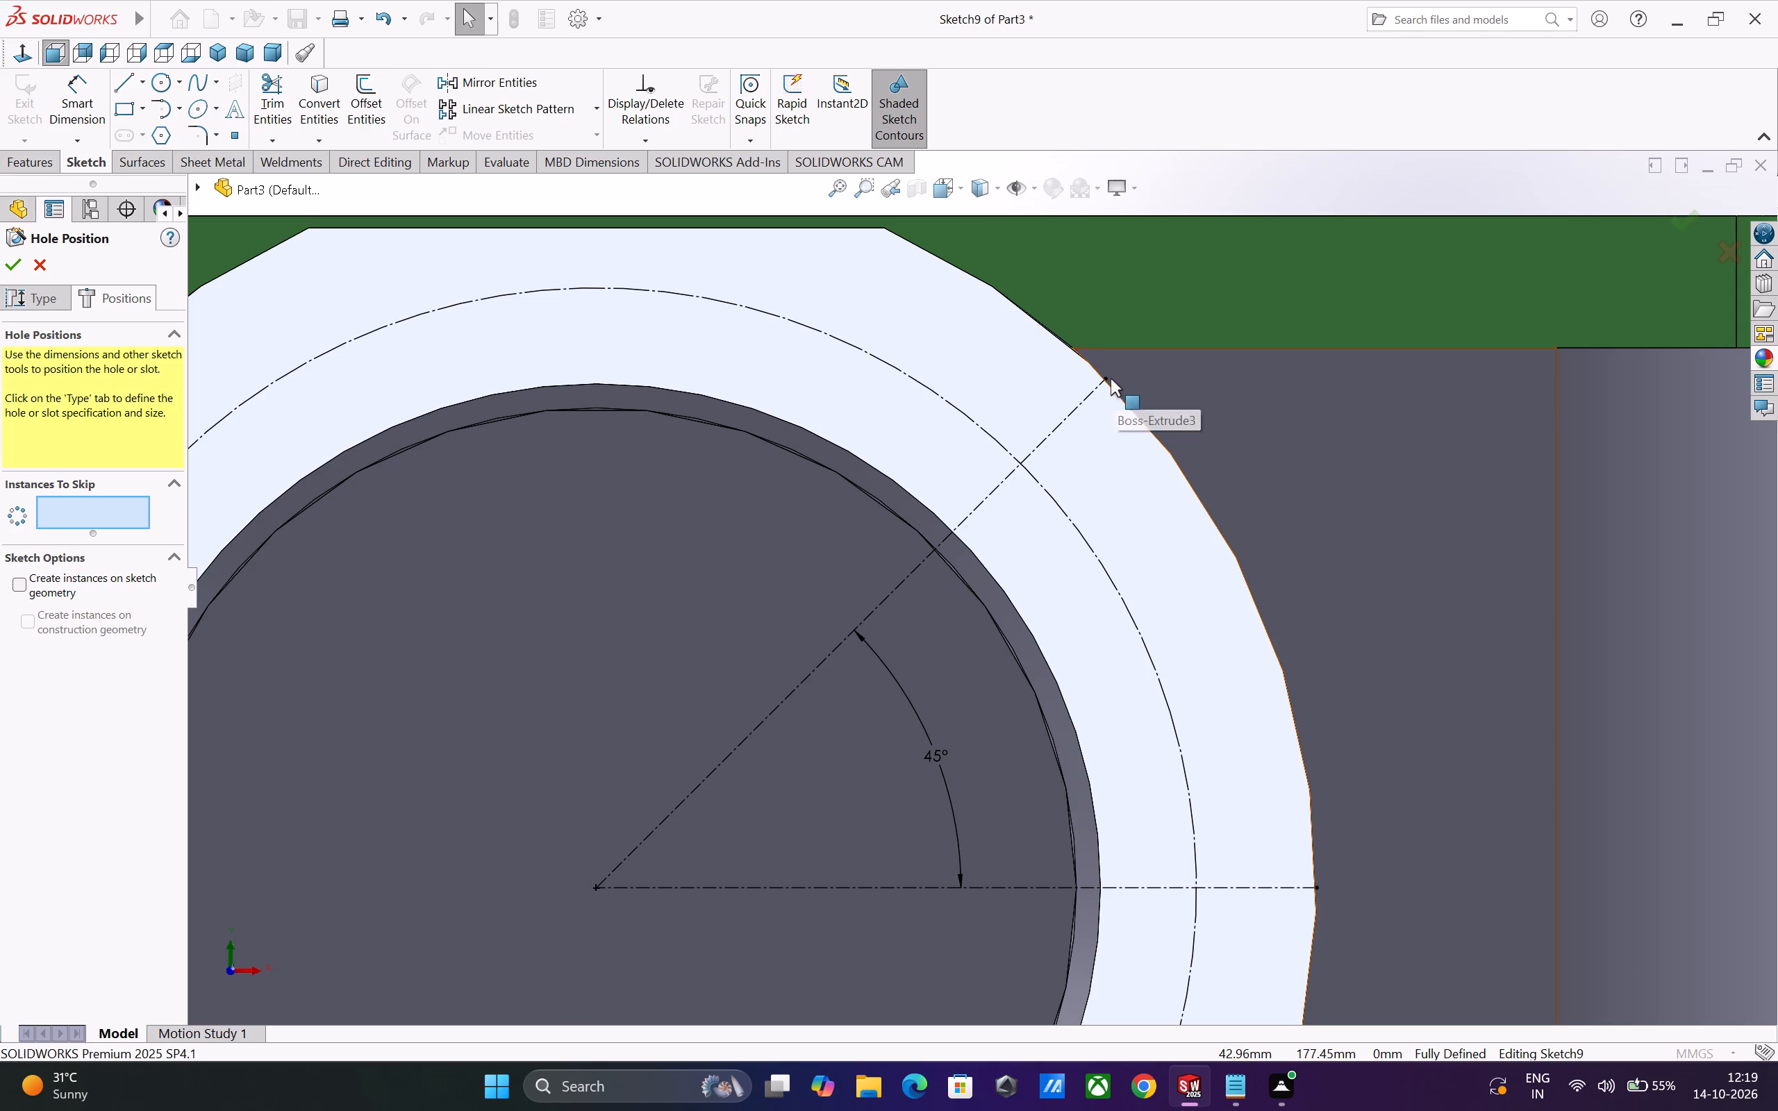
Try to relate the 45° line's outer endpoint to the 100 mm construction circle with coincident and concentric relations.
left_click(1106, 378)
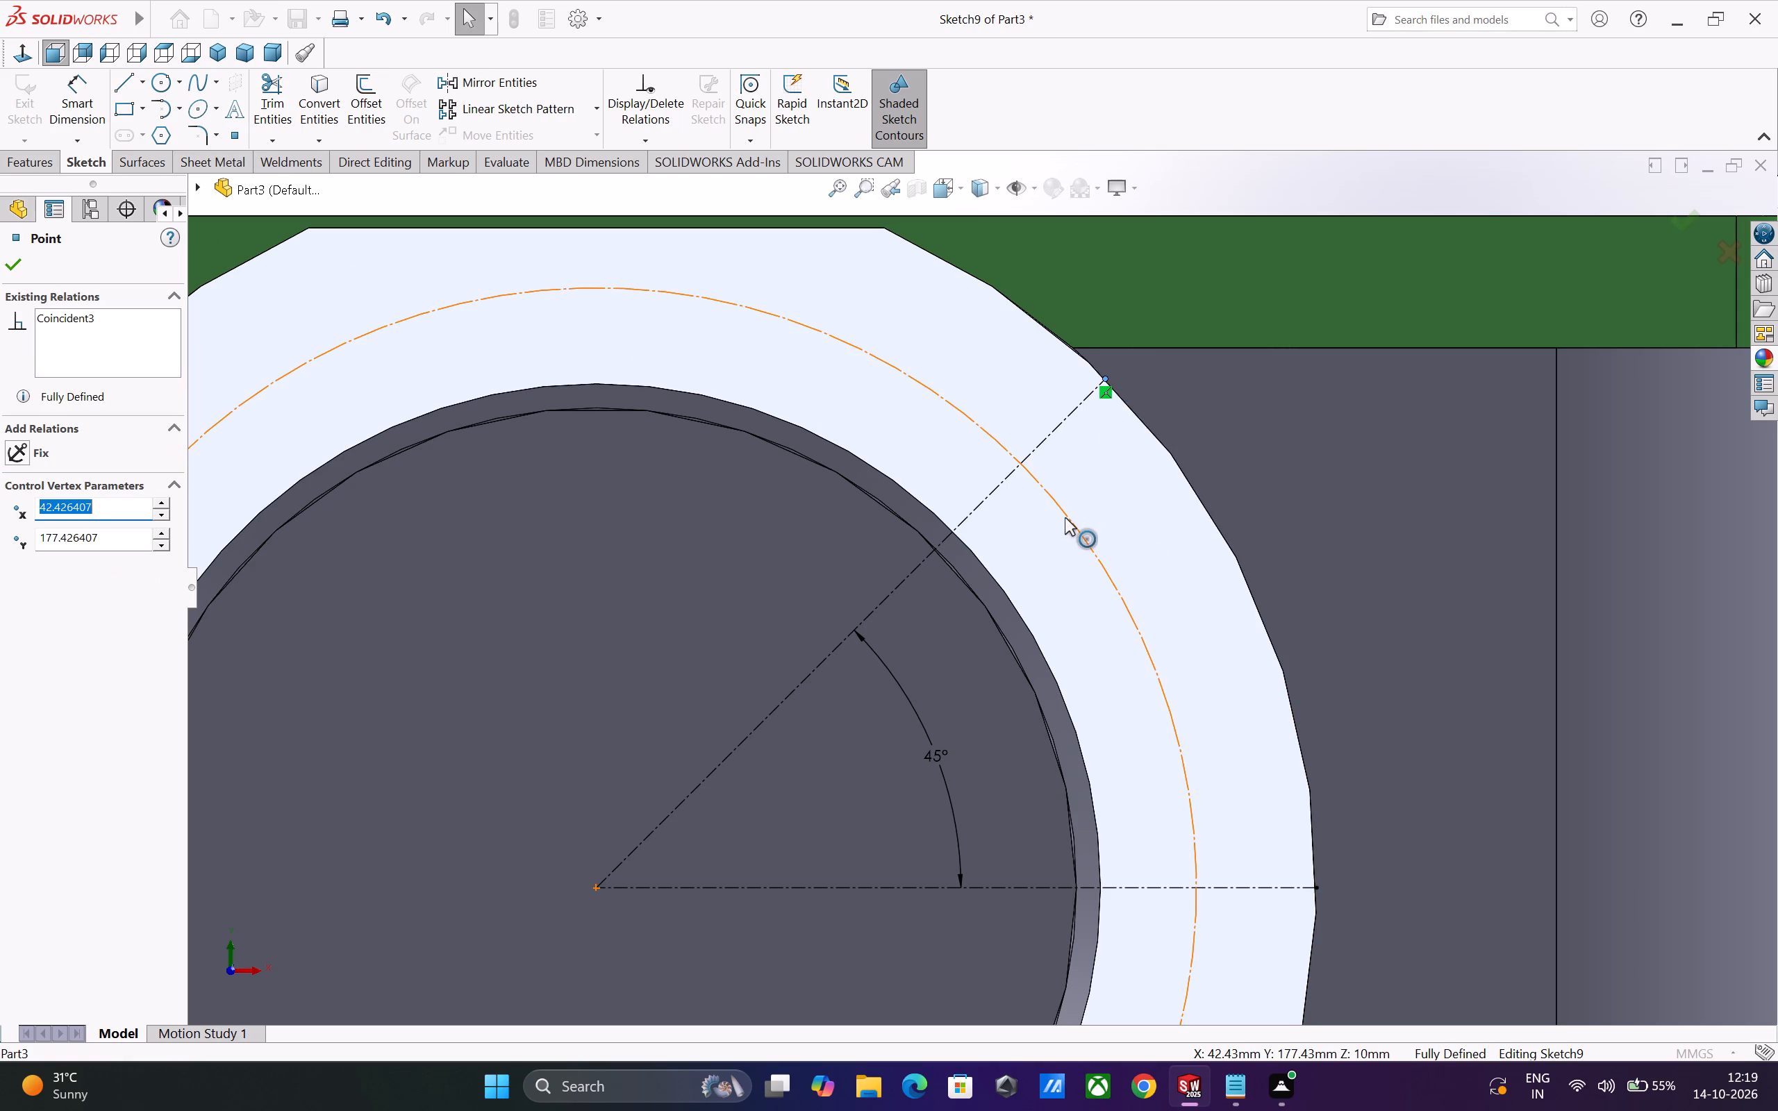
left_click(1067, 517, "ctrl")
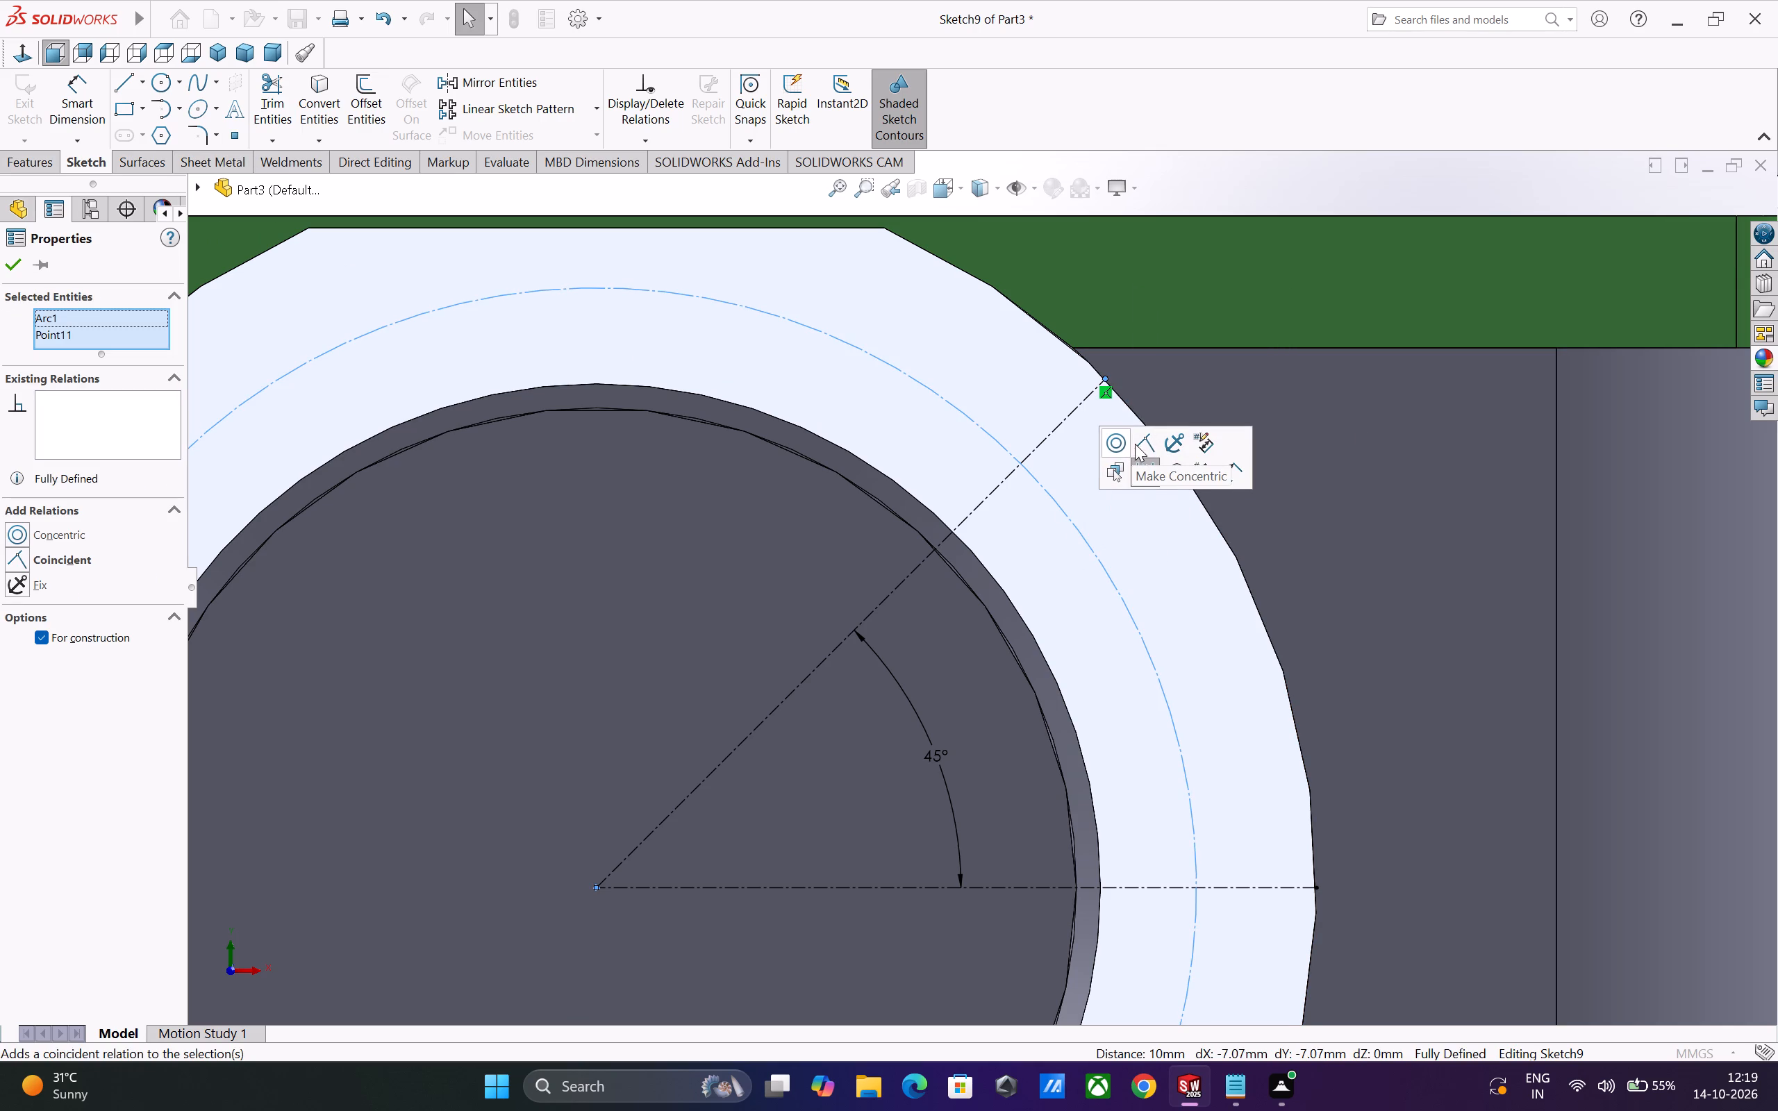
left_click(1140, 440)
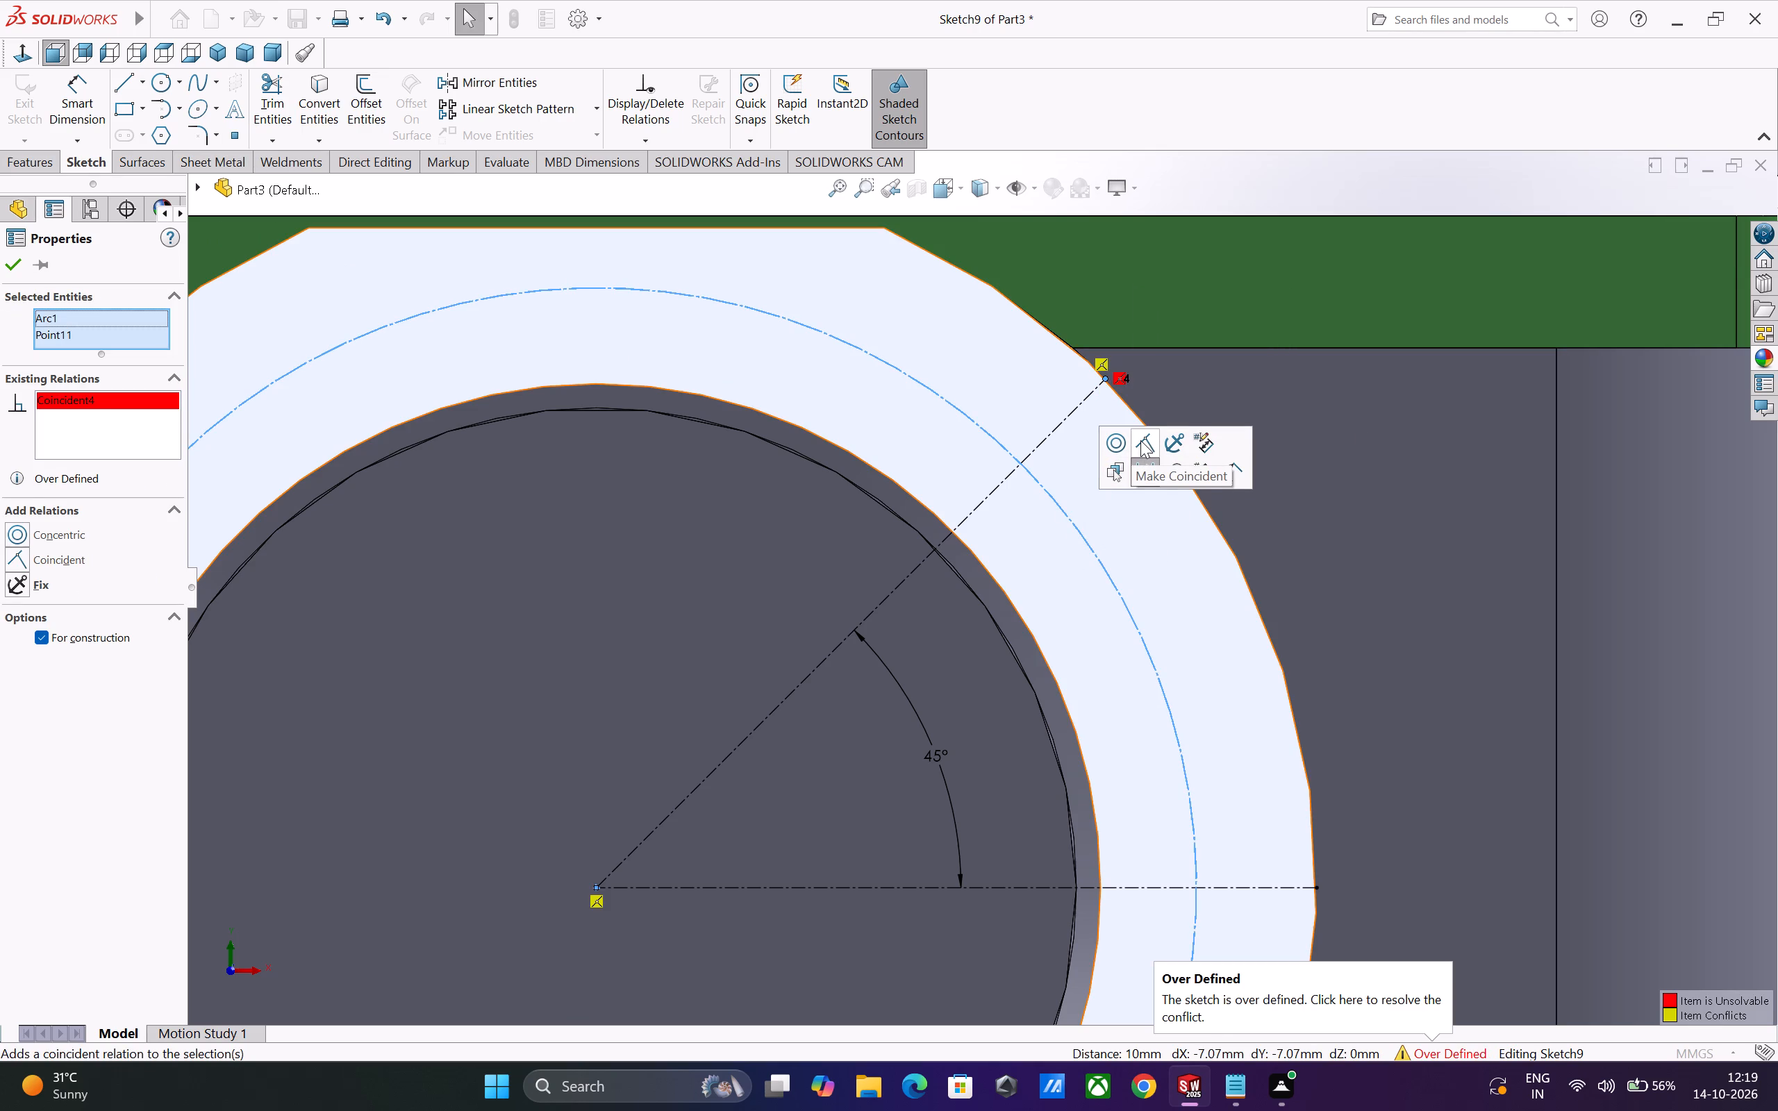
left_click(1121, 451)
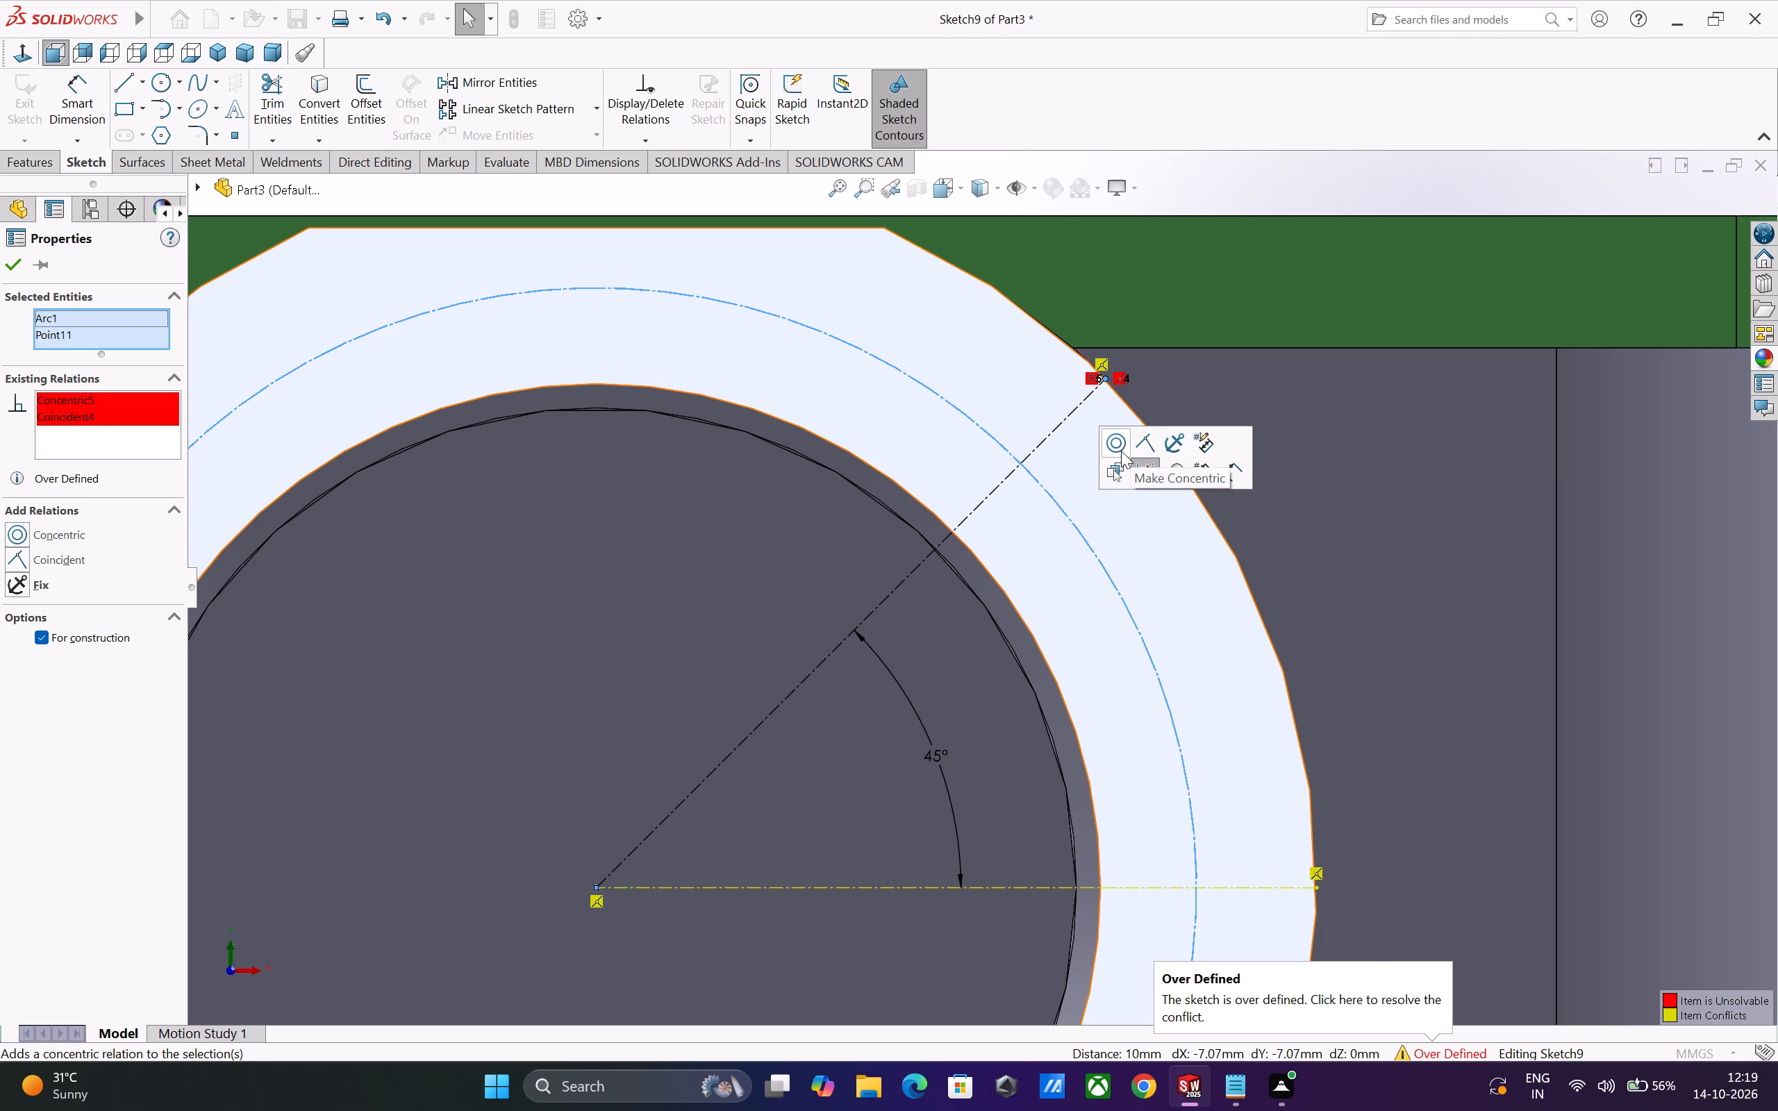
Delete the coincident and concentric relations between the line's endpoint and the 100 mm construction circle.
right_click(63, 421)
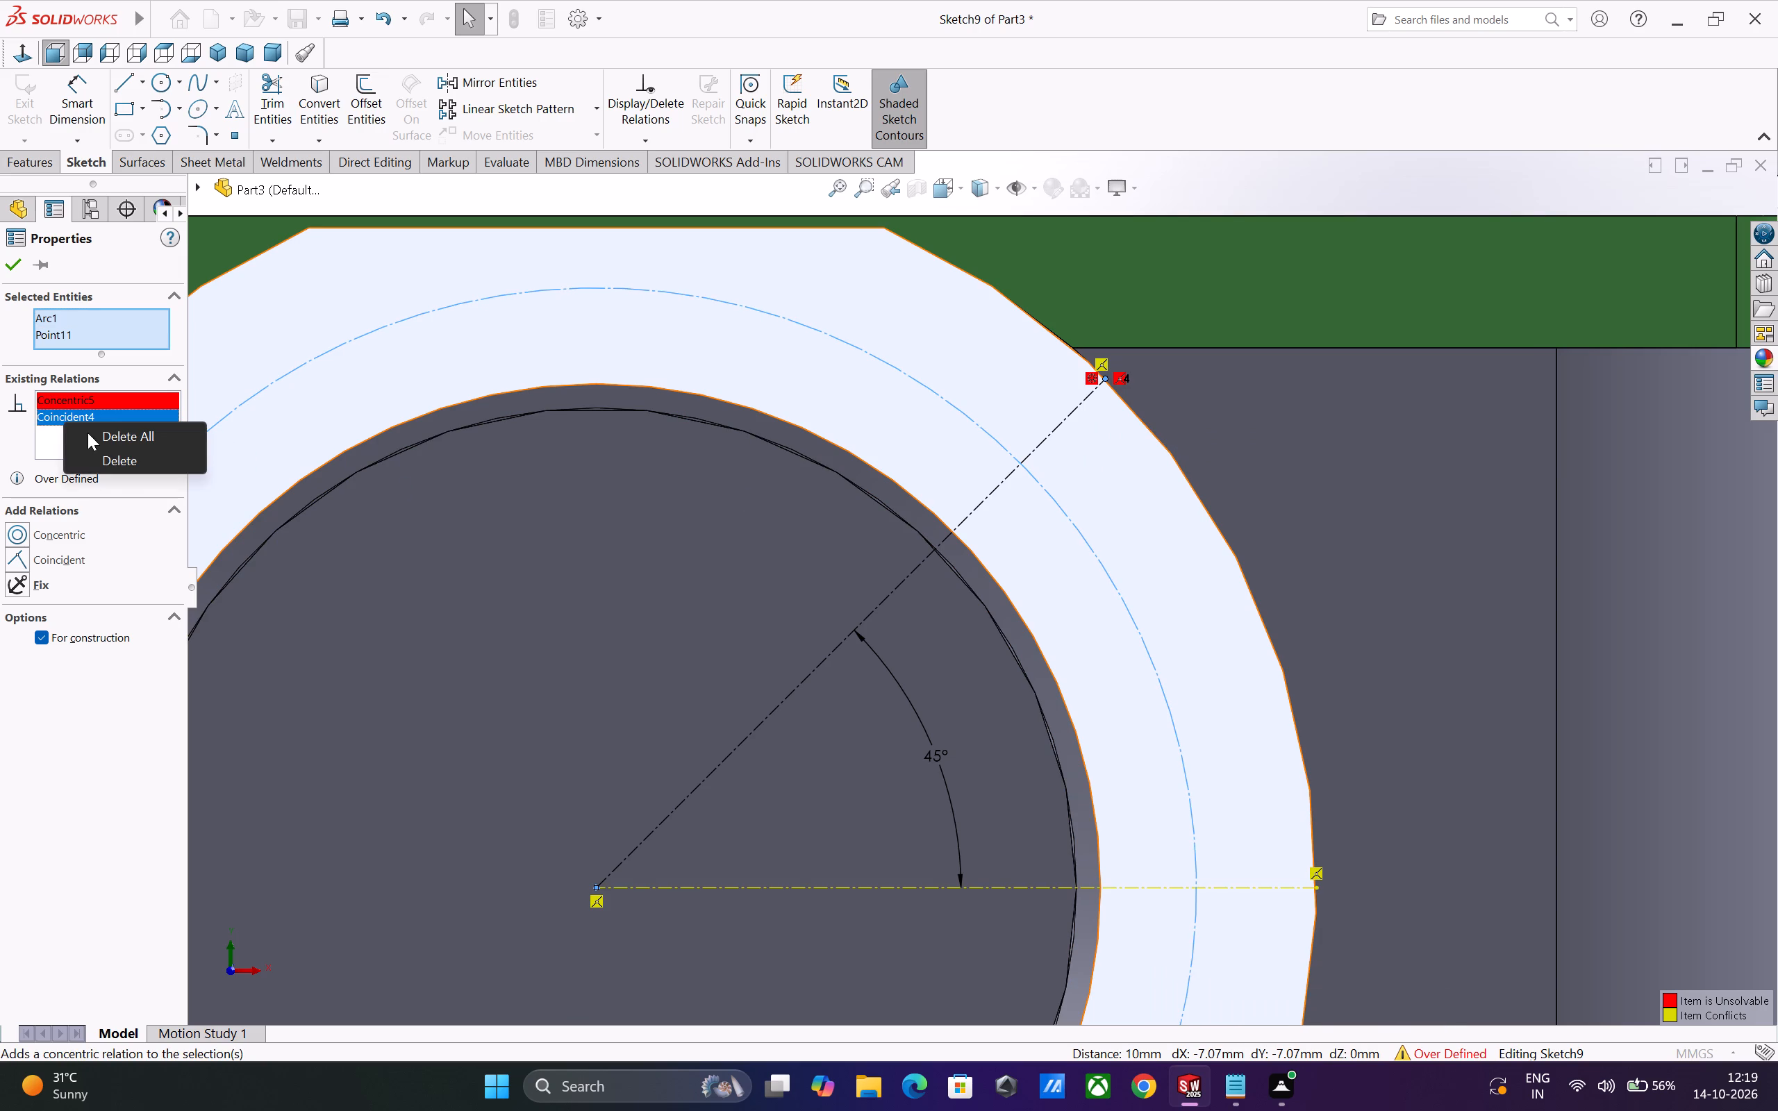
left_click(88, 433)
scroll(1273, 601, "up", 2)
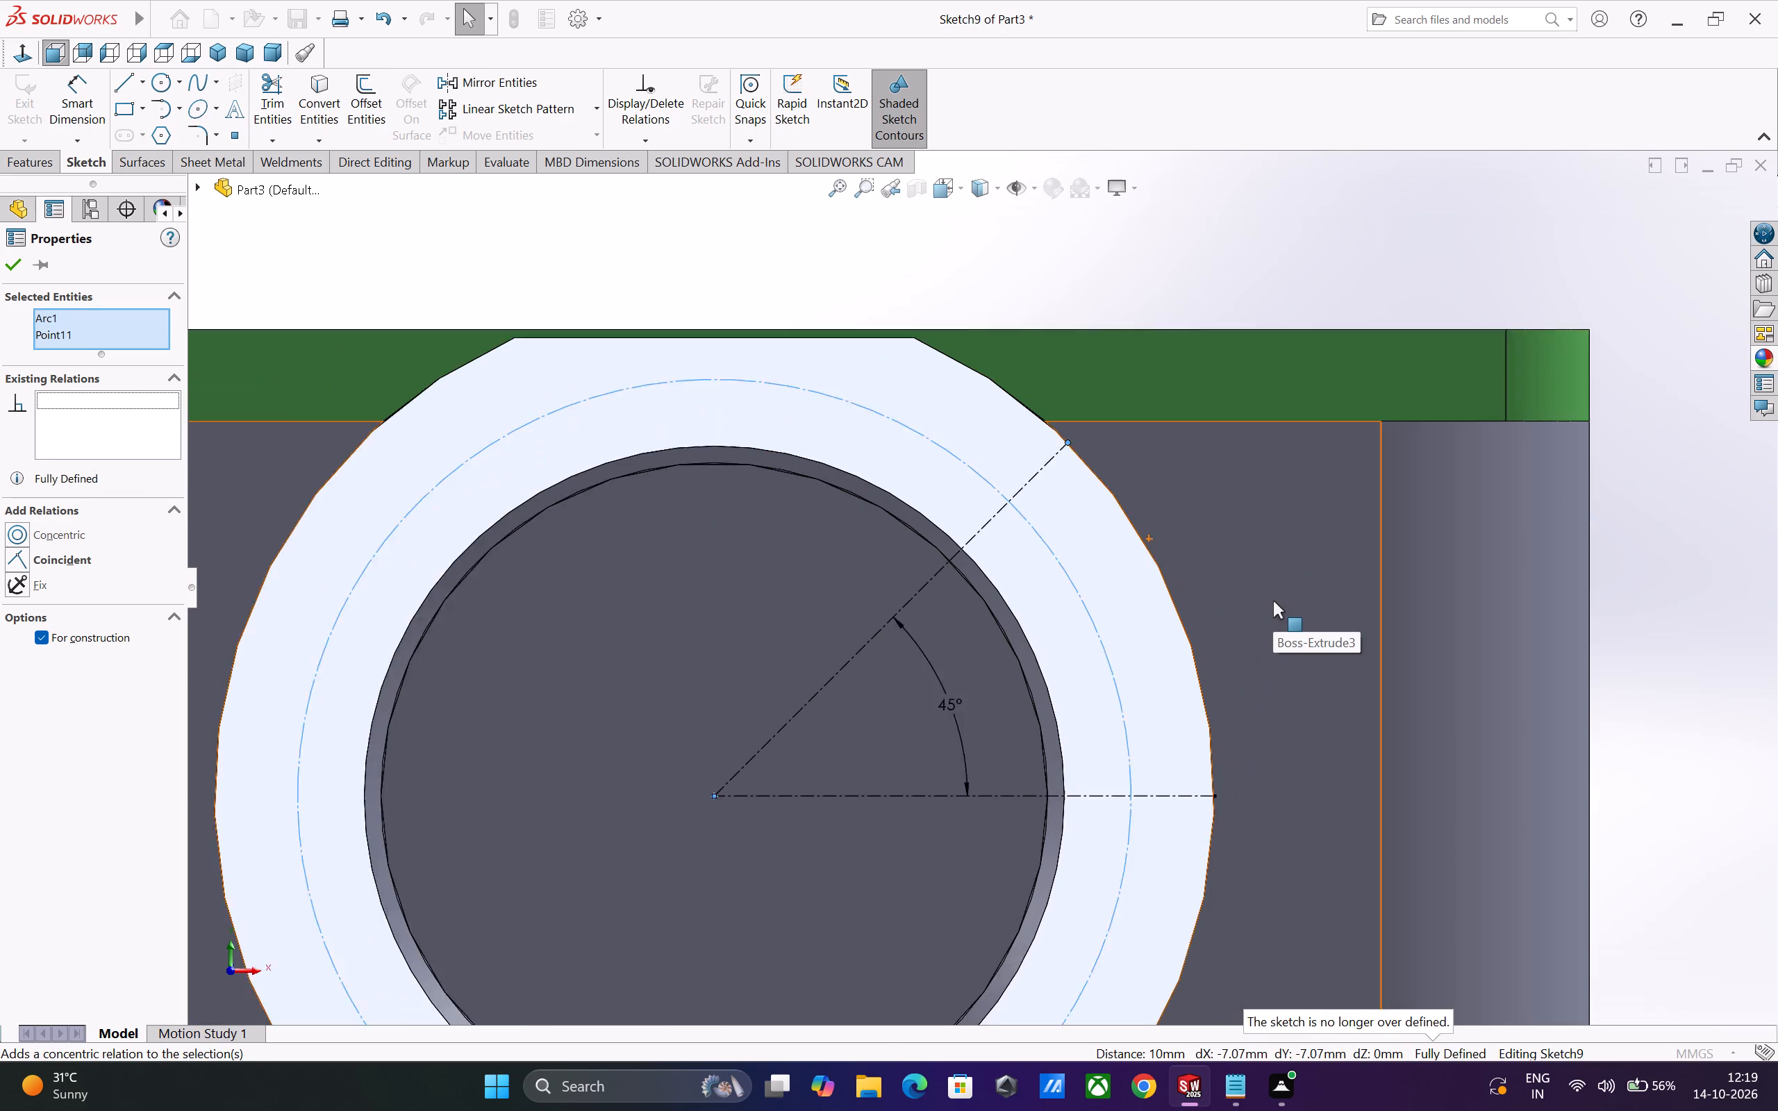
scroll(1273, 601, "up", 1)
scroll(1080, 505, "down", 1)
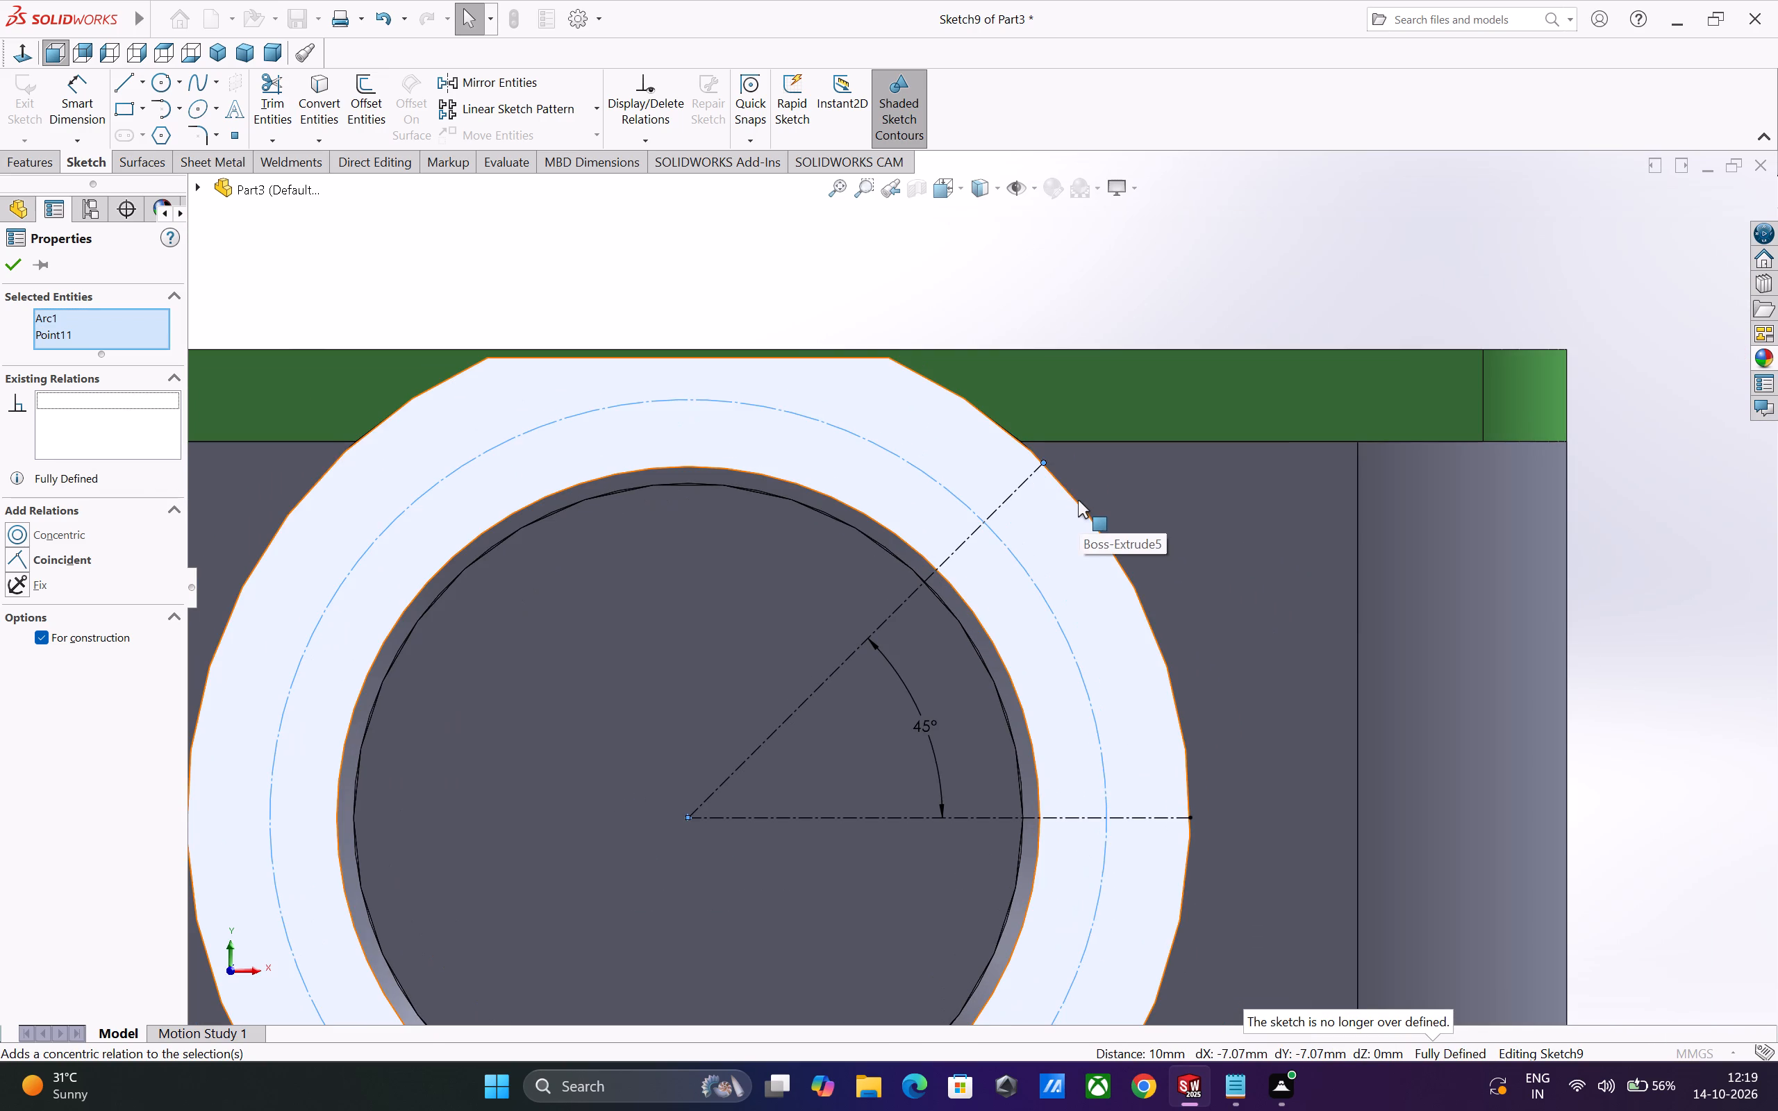
Delete the 60 mm construction line at 45° together with its angle dimension from the hole-position sketch.
scroll(1079, 526, "down", 1)
scroll(1079, 526, "up", 1)
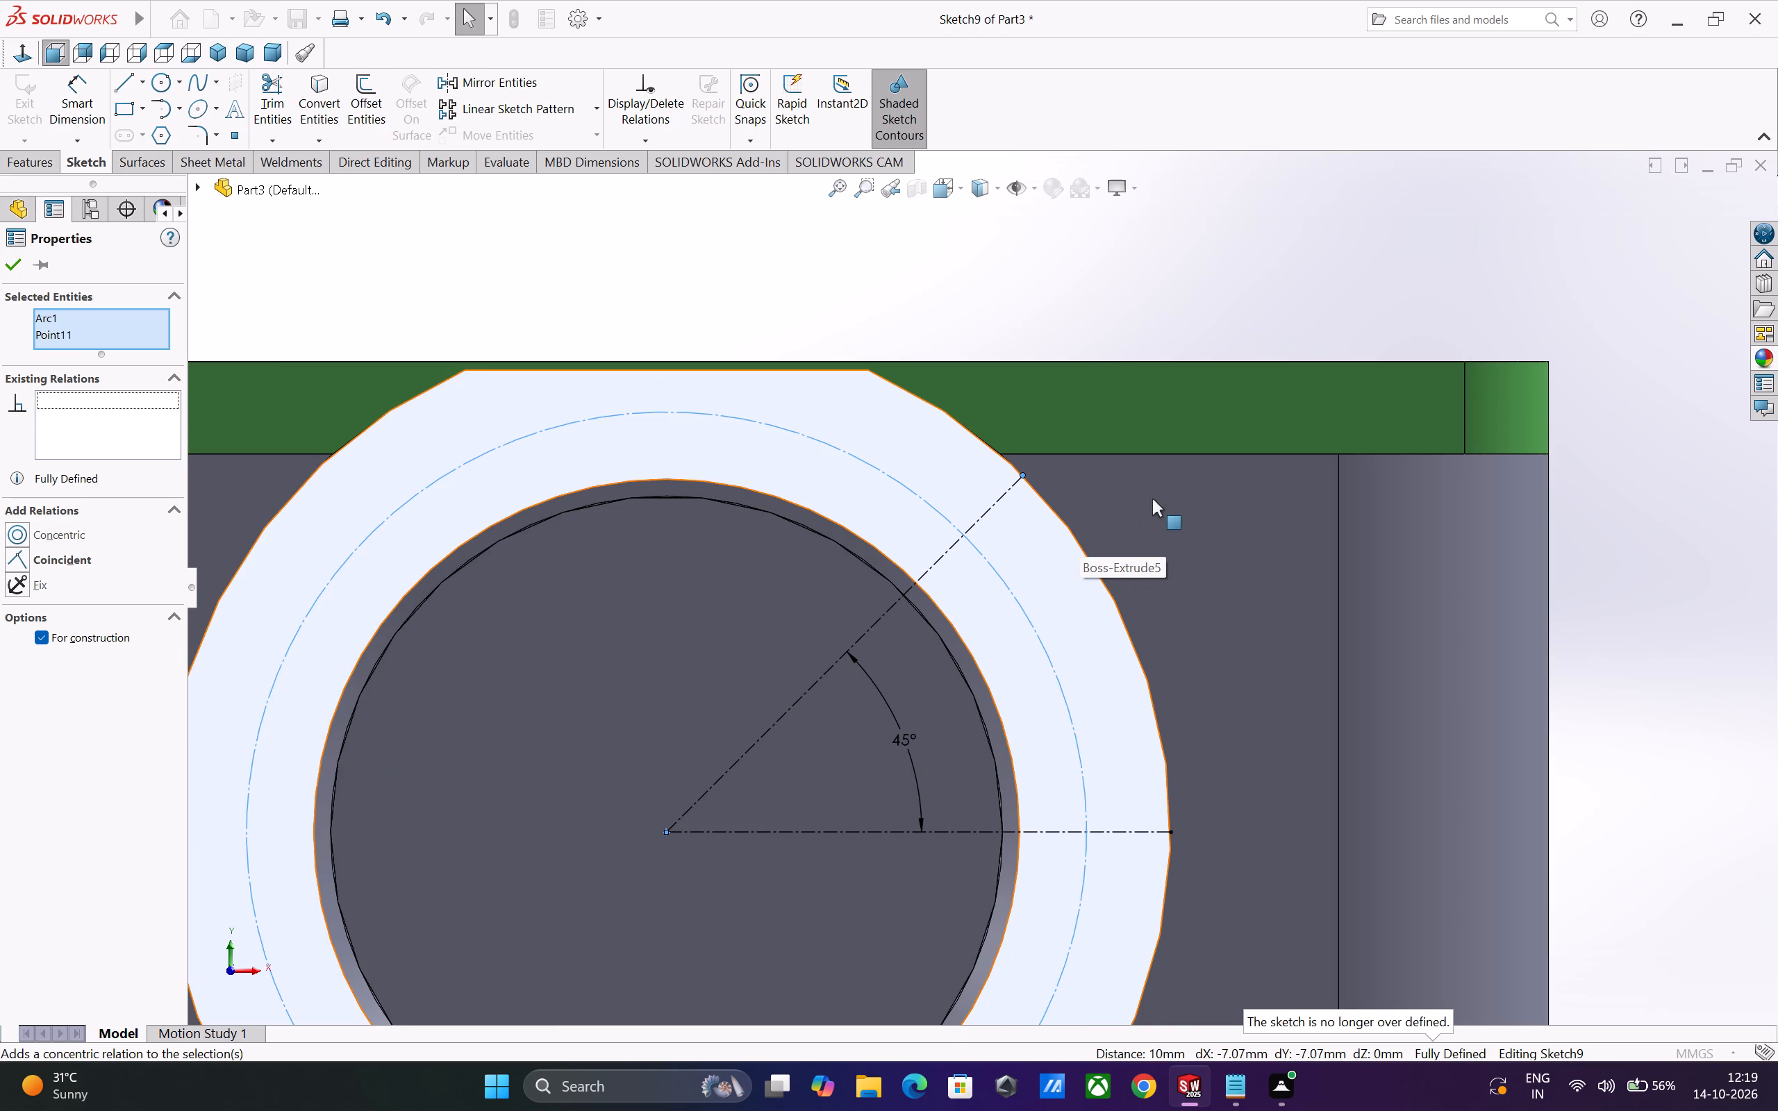
key("Escape")
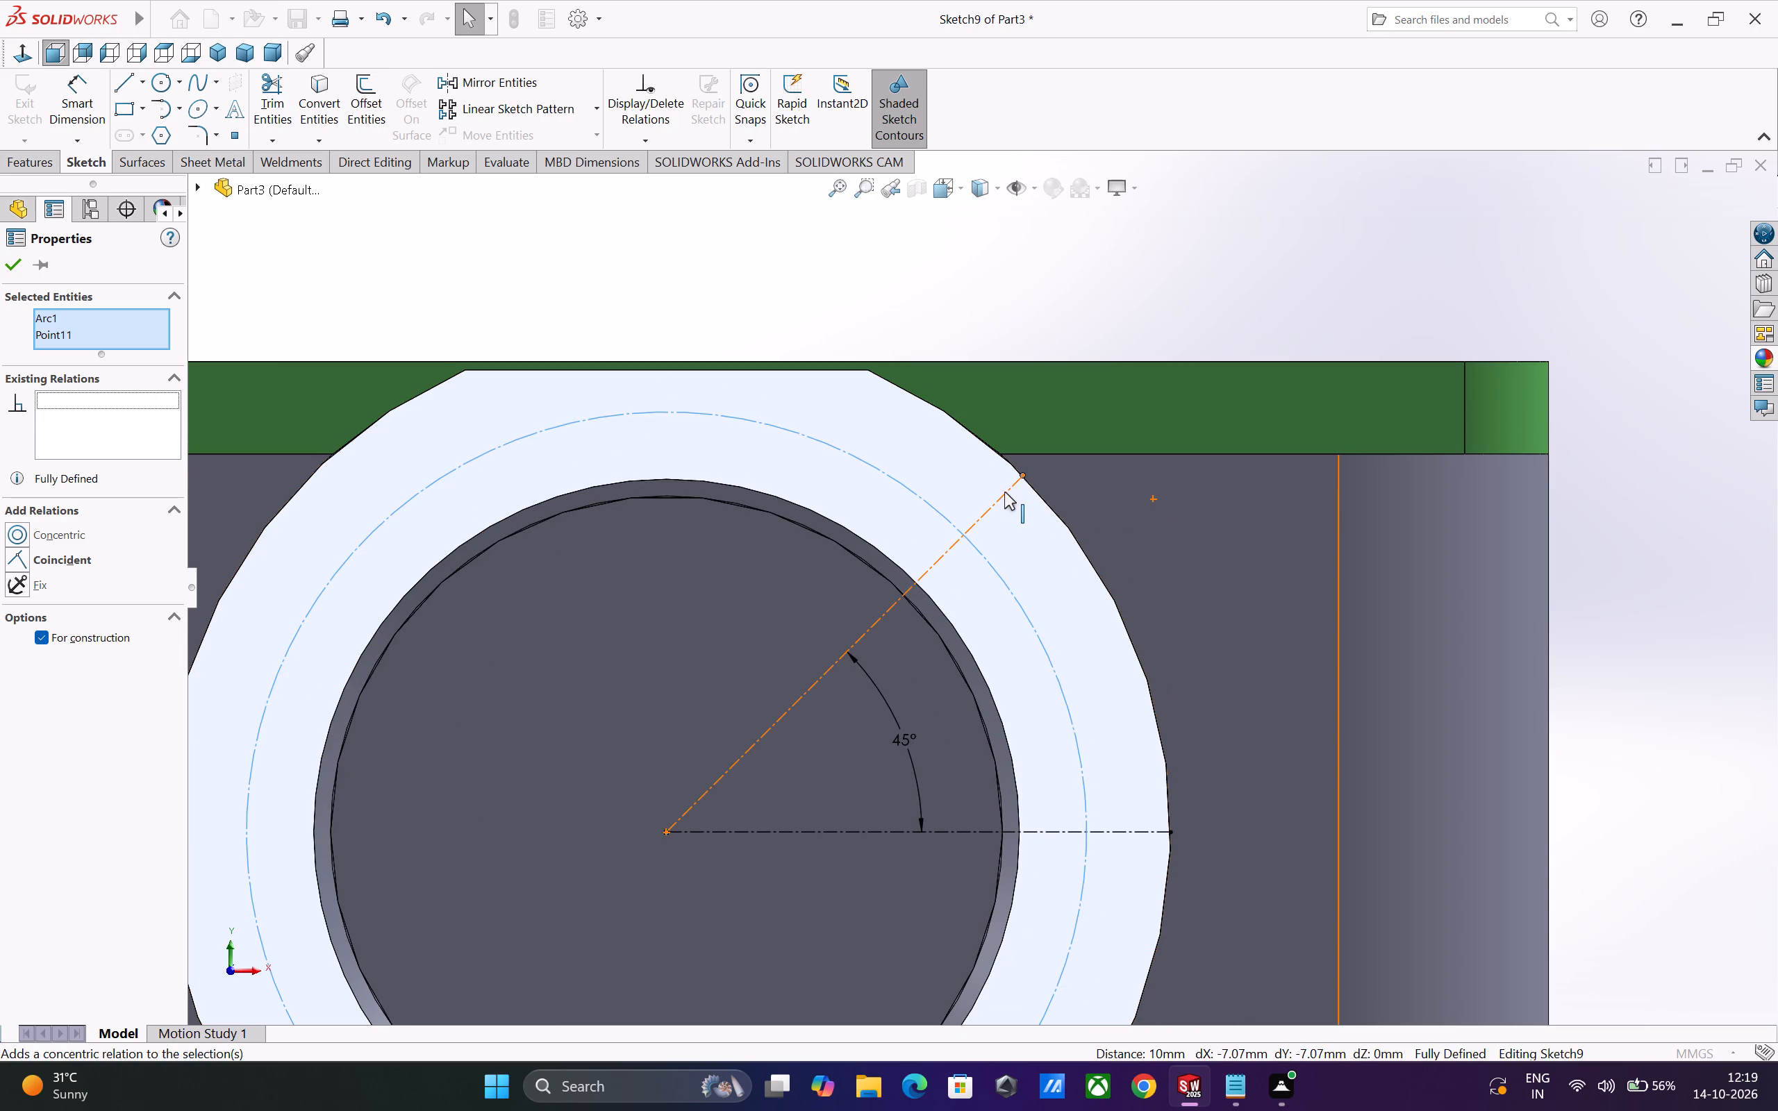
left_click_drag(1023, 476, 986, 508)
key("Escape")
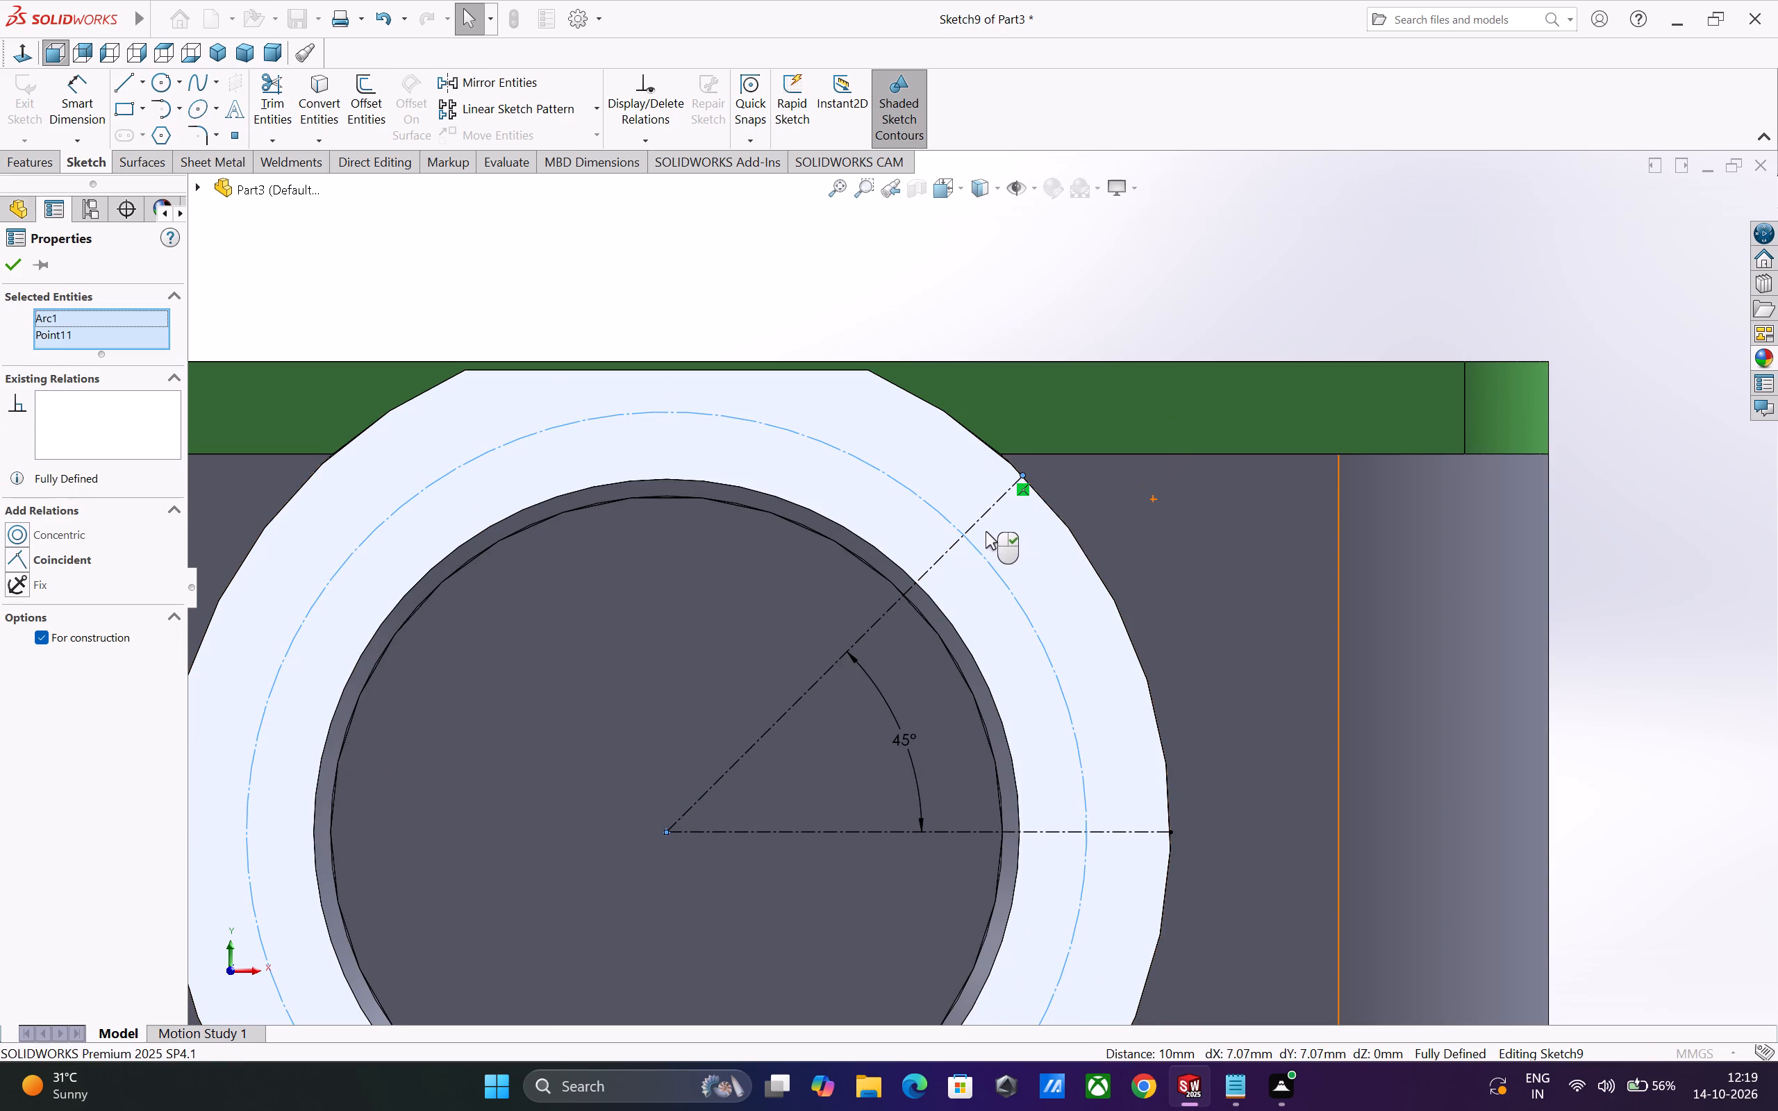
left_click(972, 524)
key("Delete")
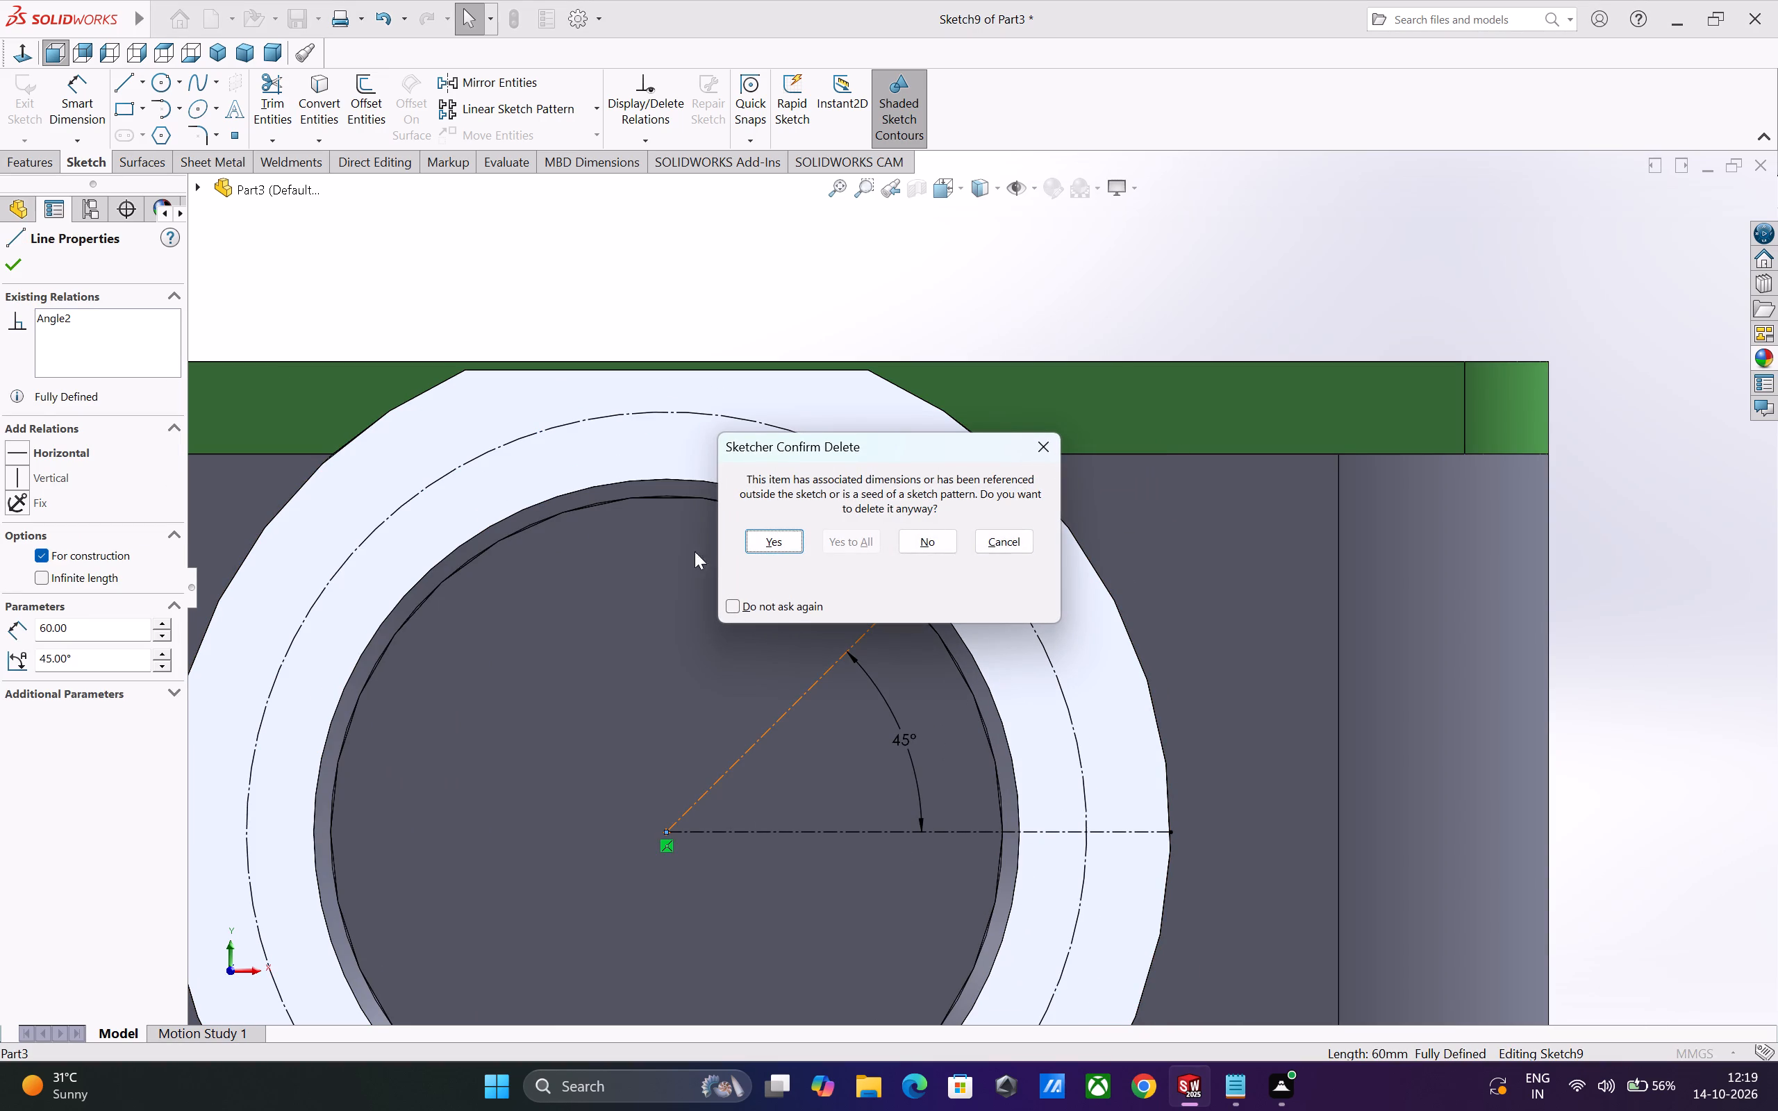
left_click(778, 545)
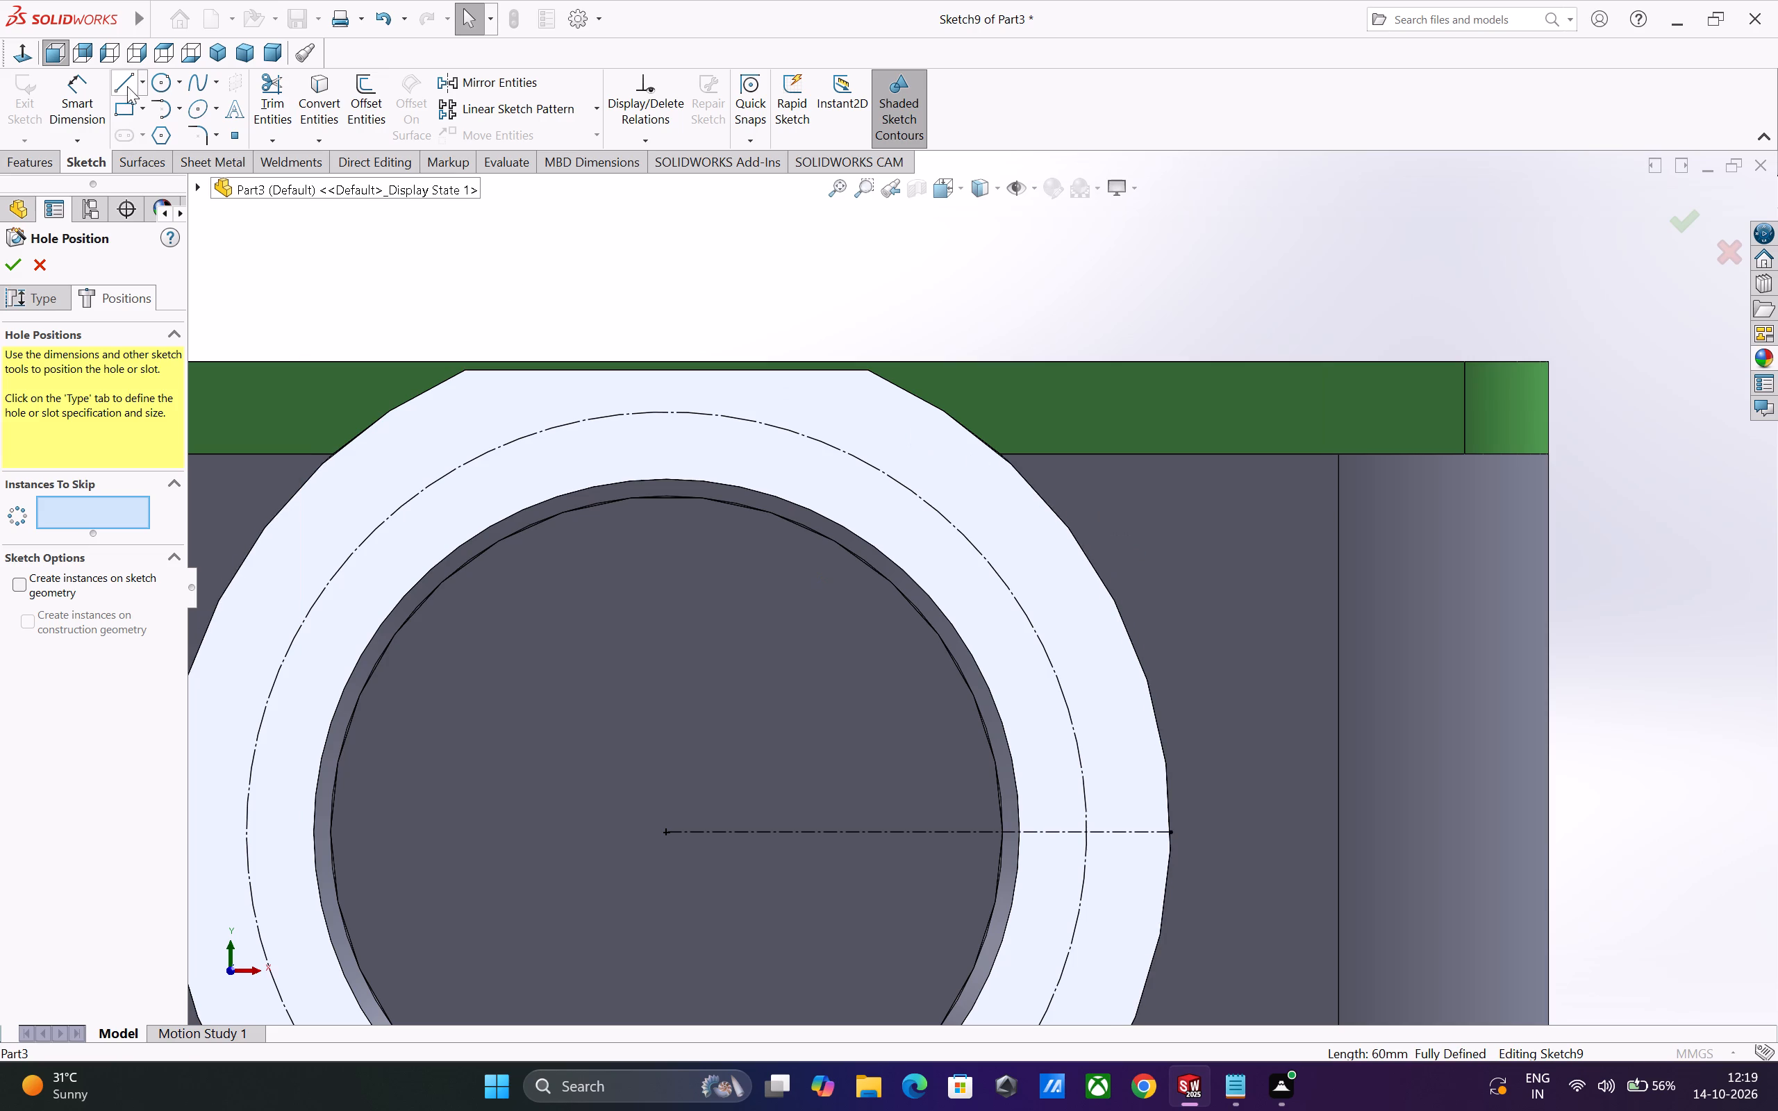
Sketch a construction line about 50 mm long from the bore centre up to the 100 mm construction circle, at about 46°.
left_click(142, 90)
left_click(161, 134)
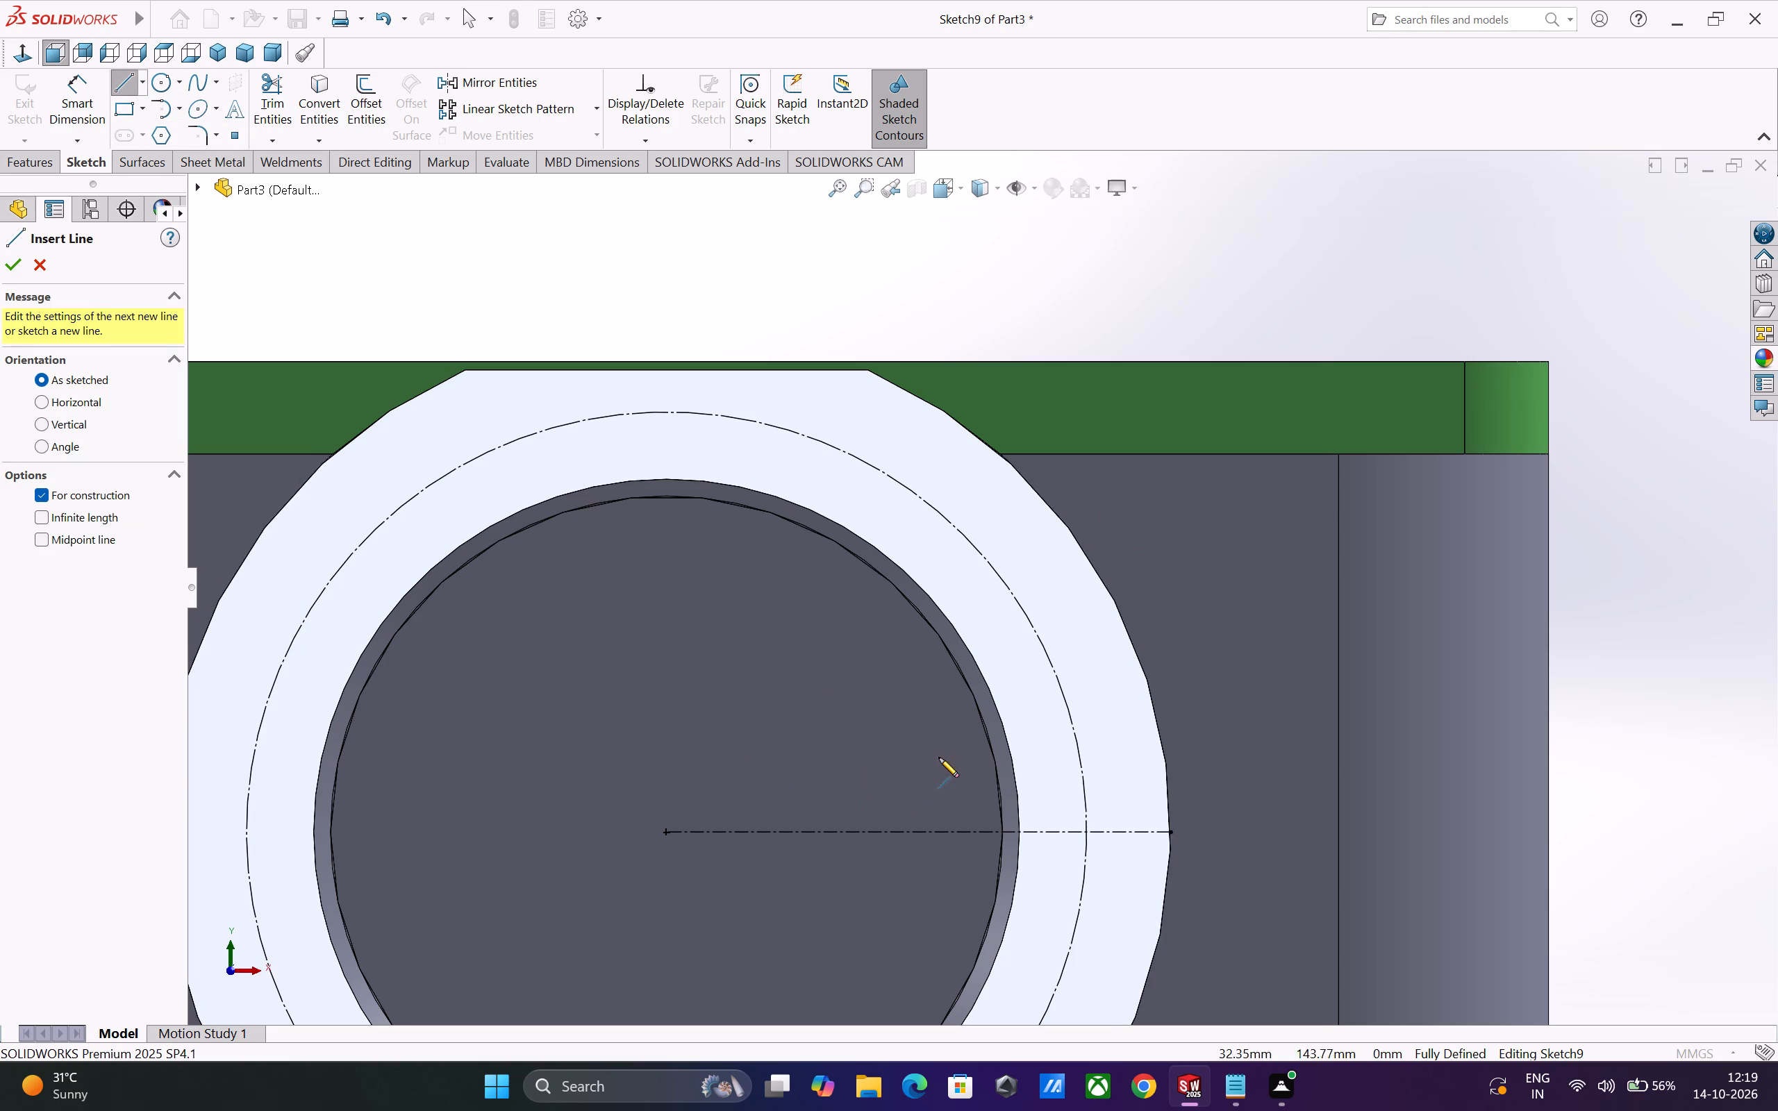
left_click(670, 832)
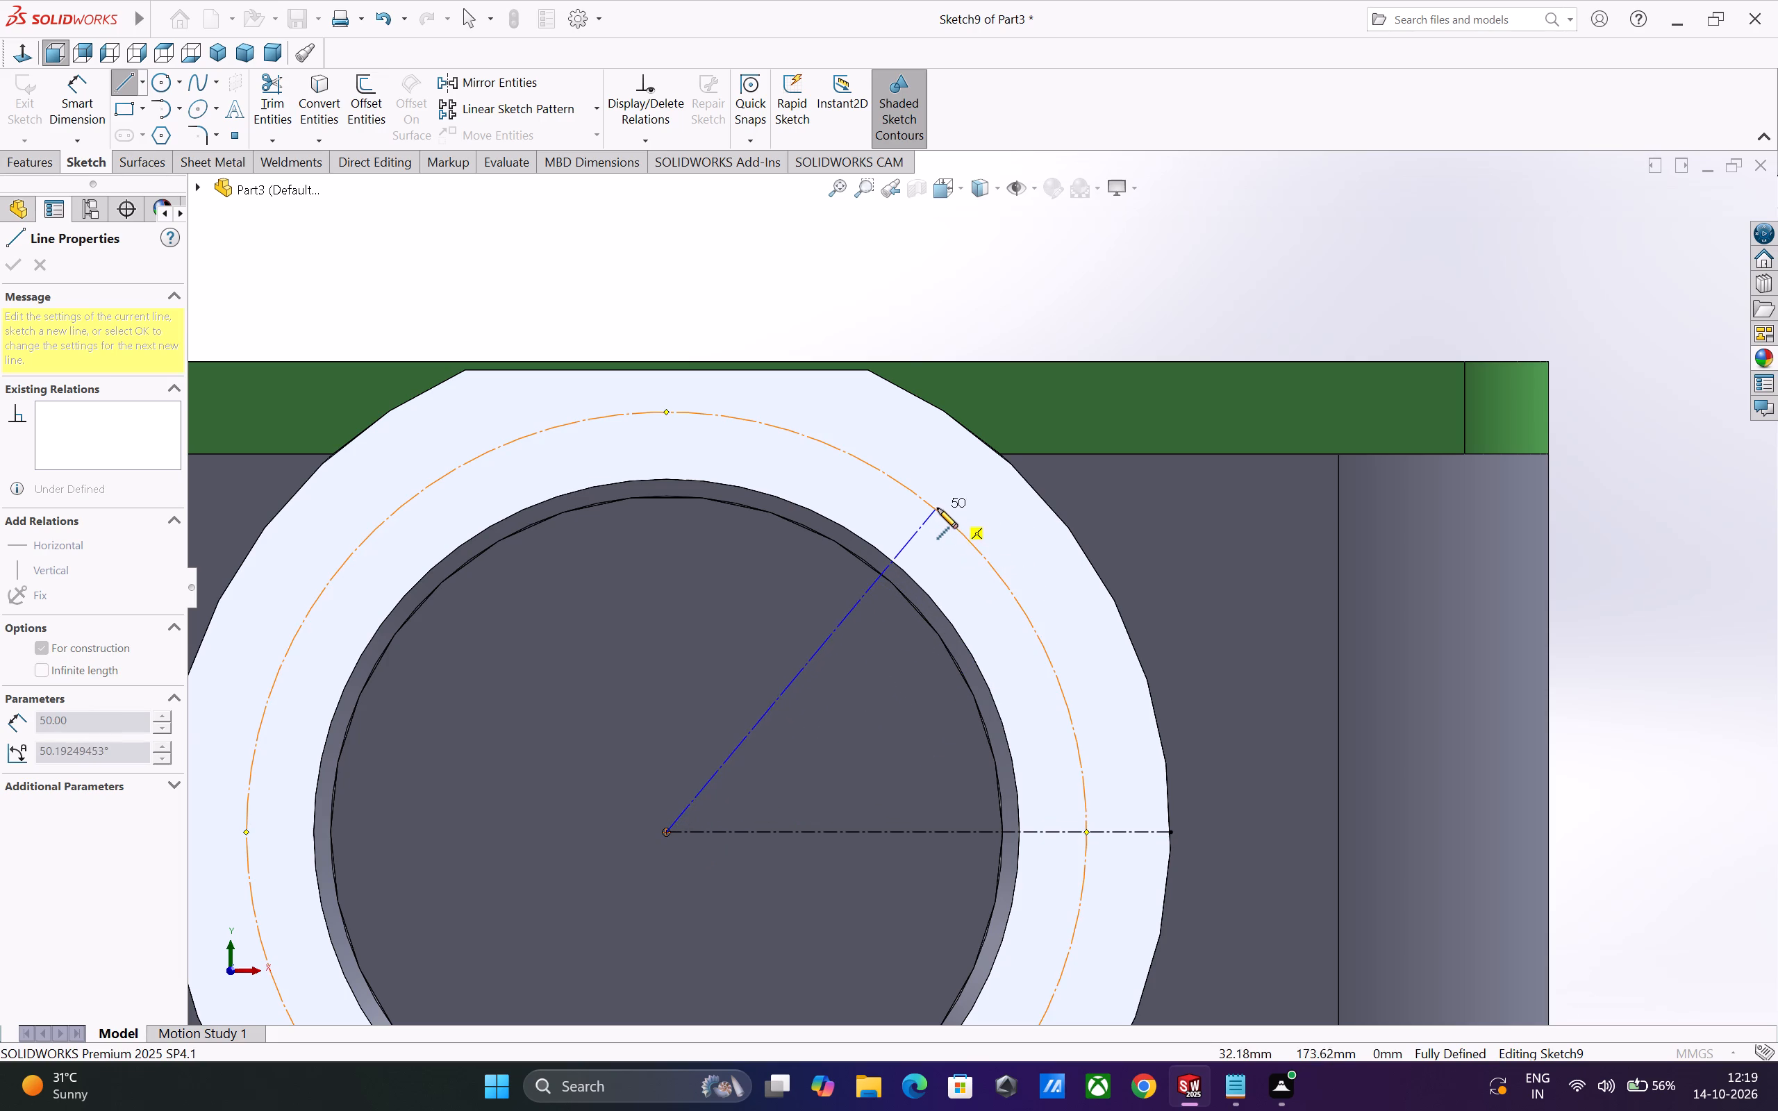
left_click(958, 528)
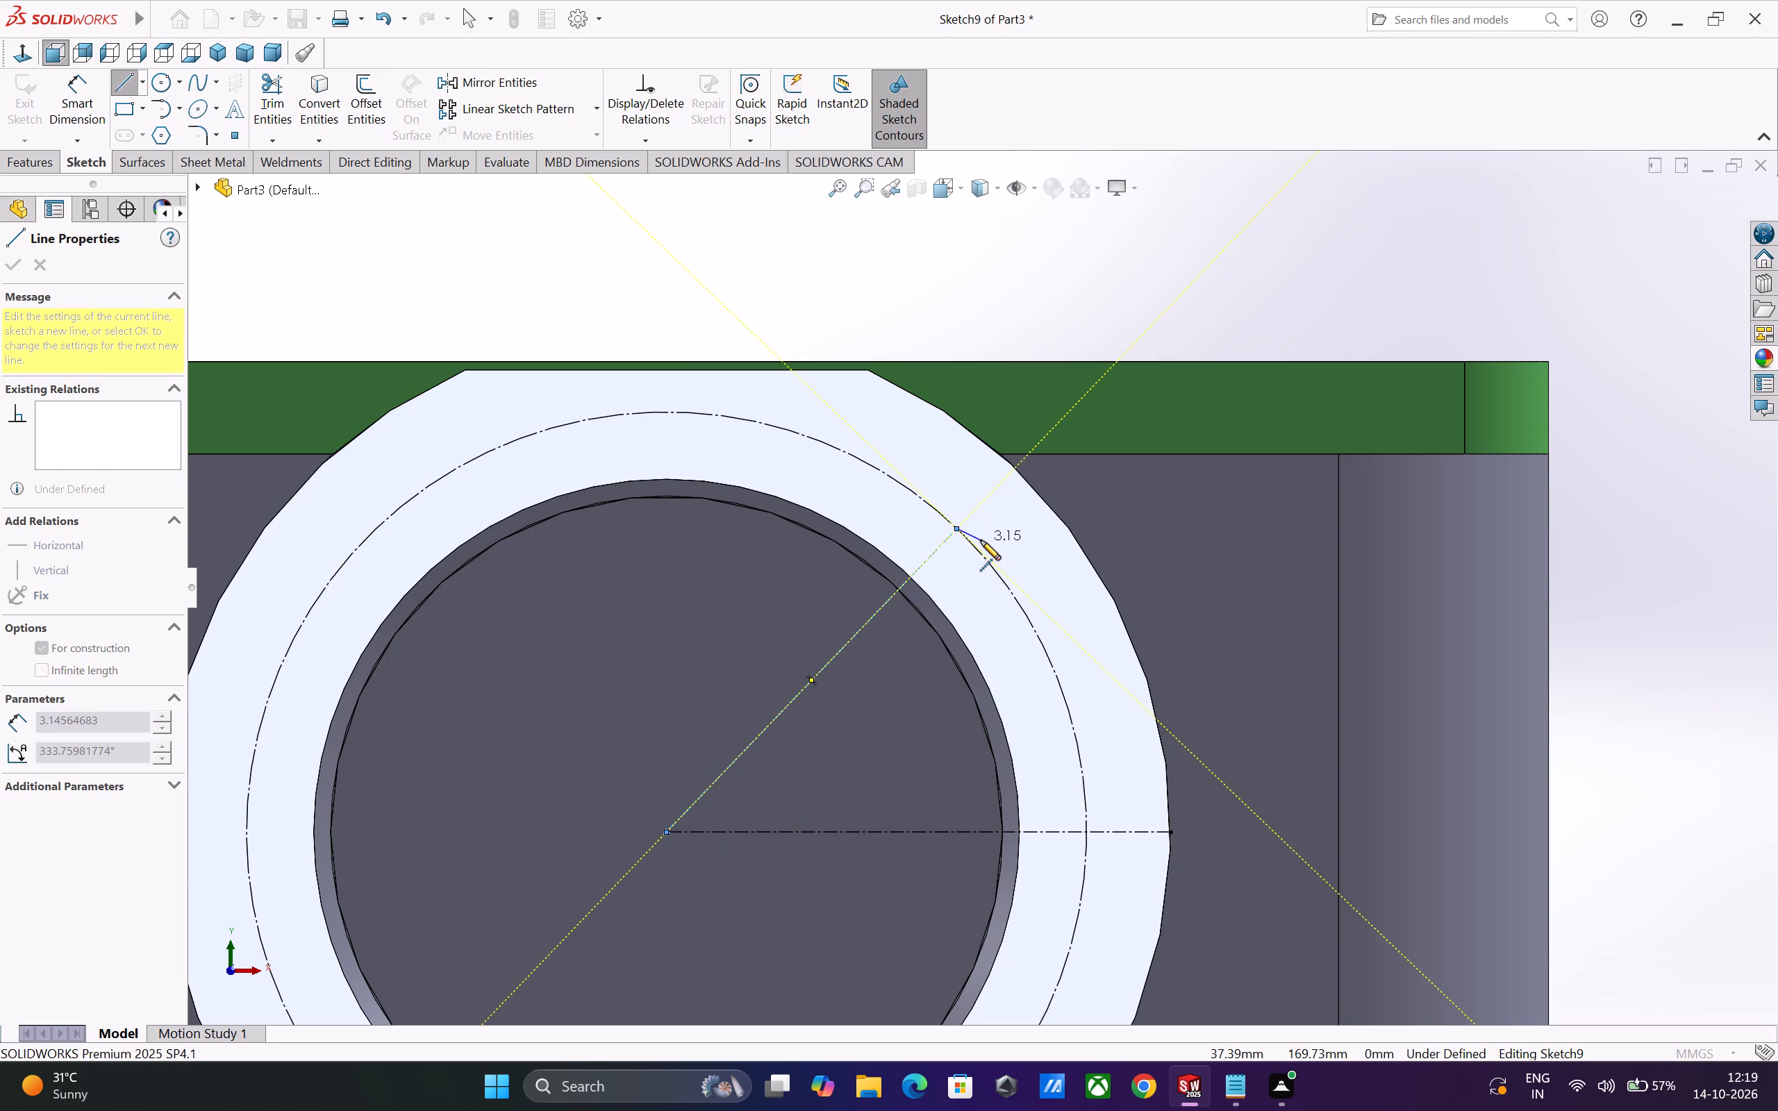
key("Escape")
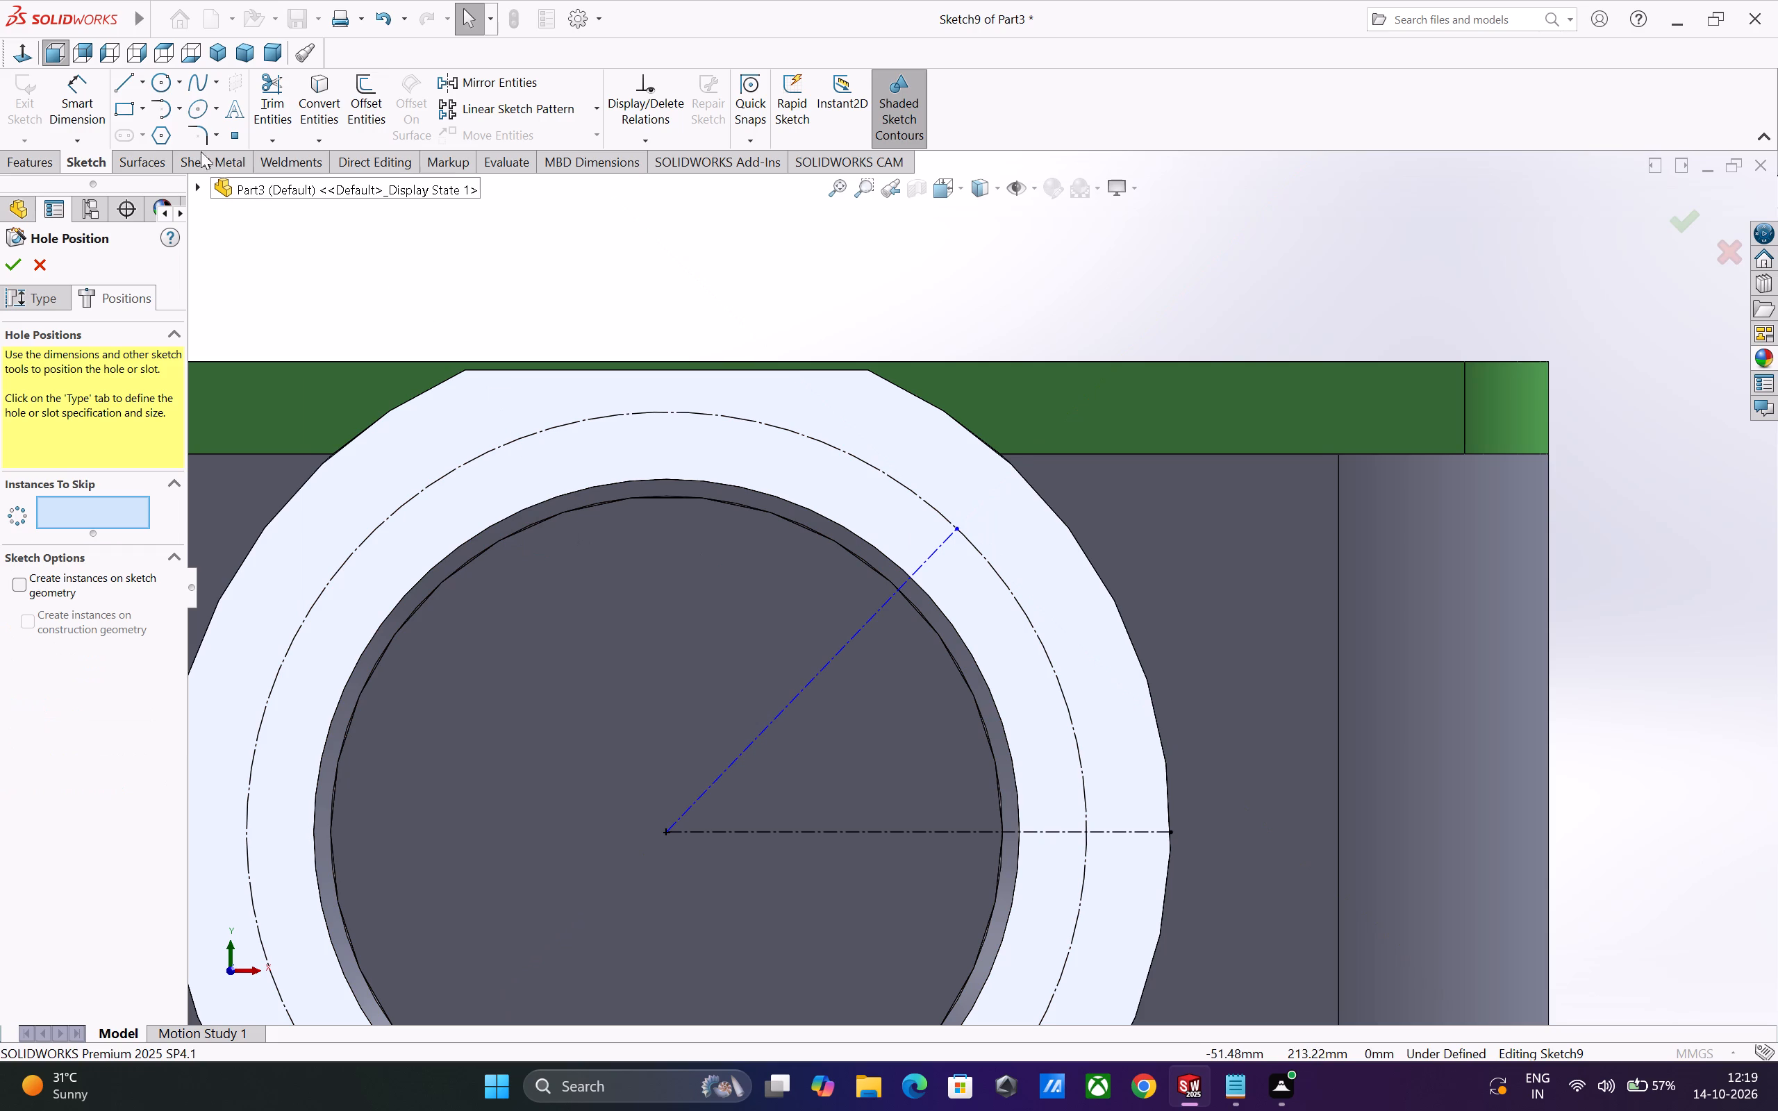
Dimension the angle between the new construction line and the horizontal construction line as 45°.
left_click(73, 87)
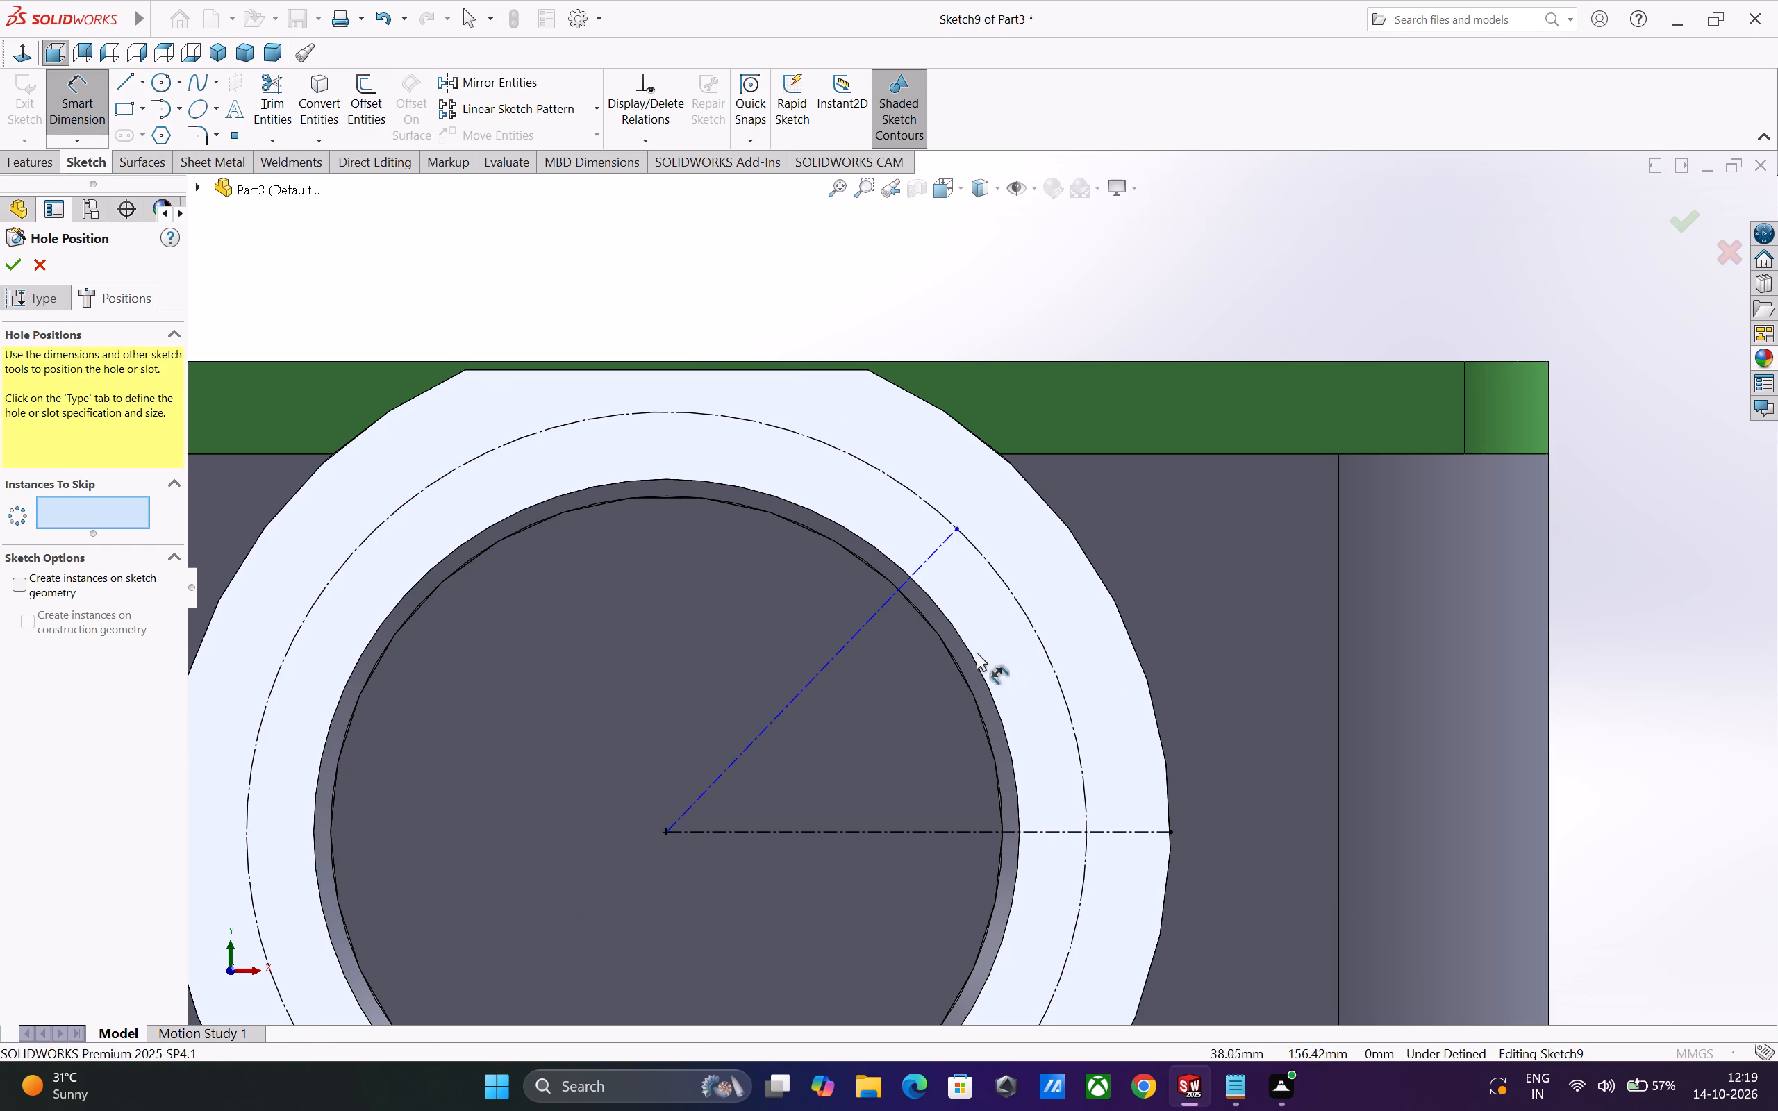
left_click(853, 637)
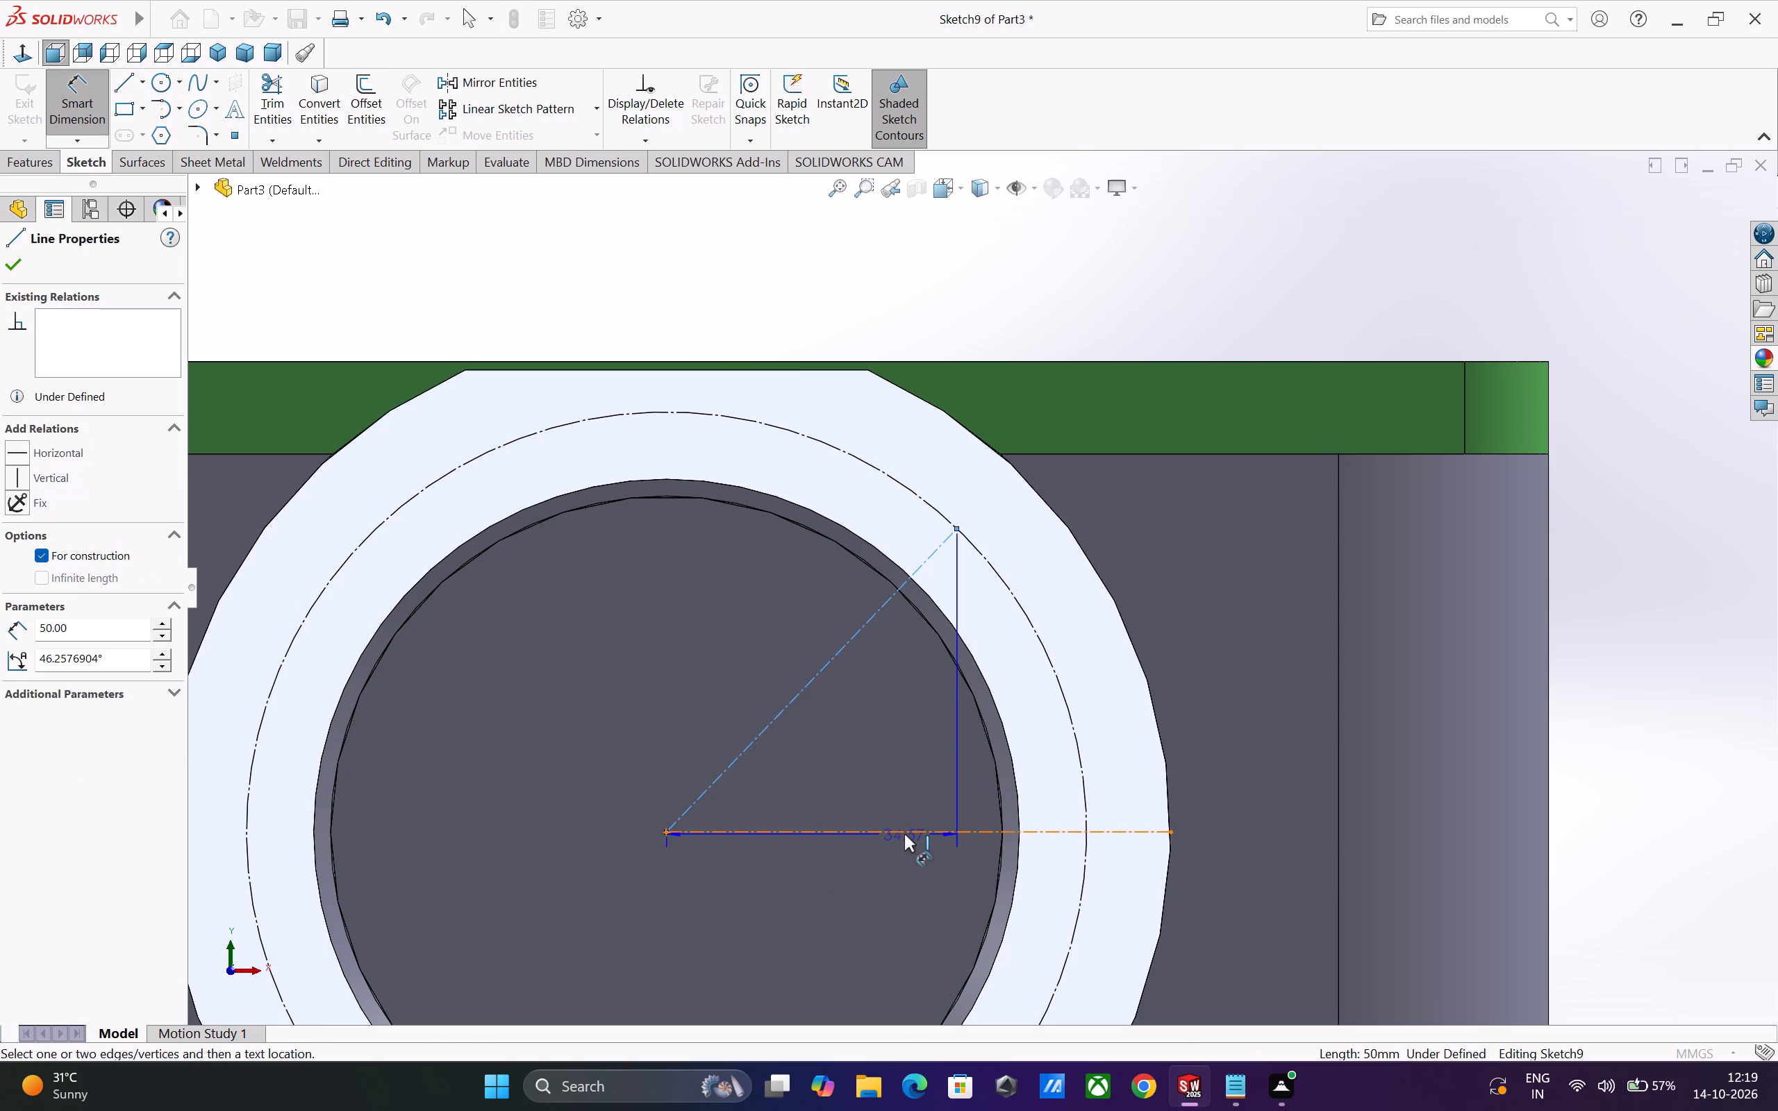
left_click(904, 830)
left_click(914, 787)
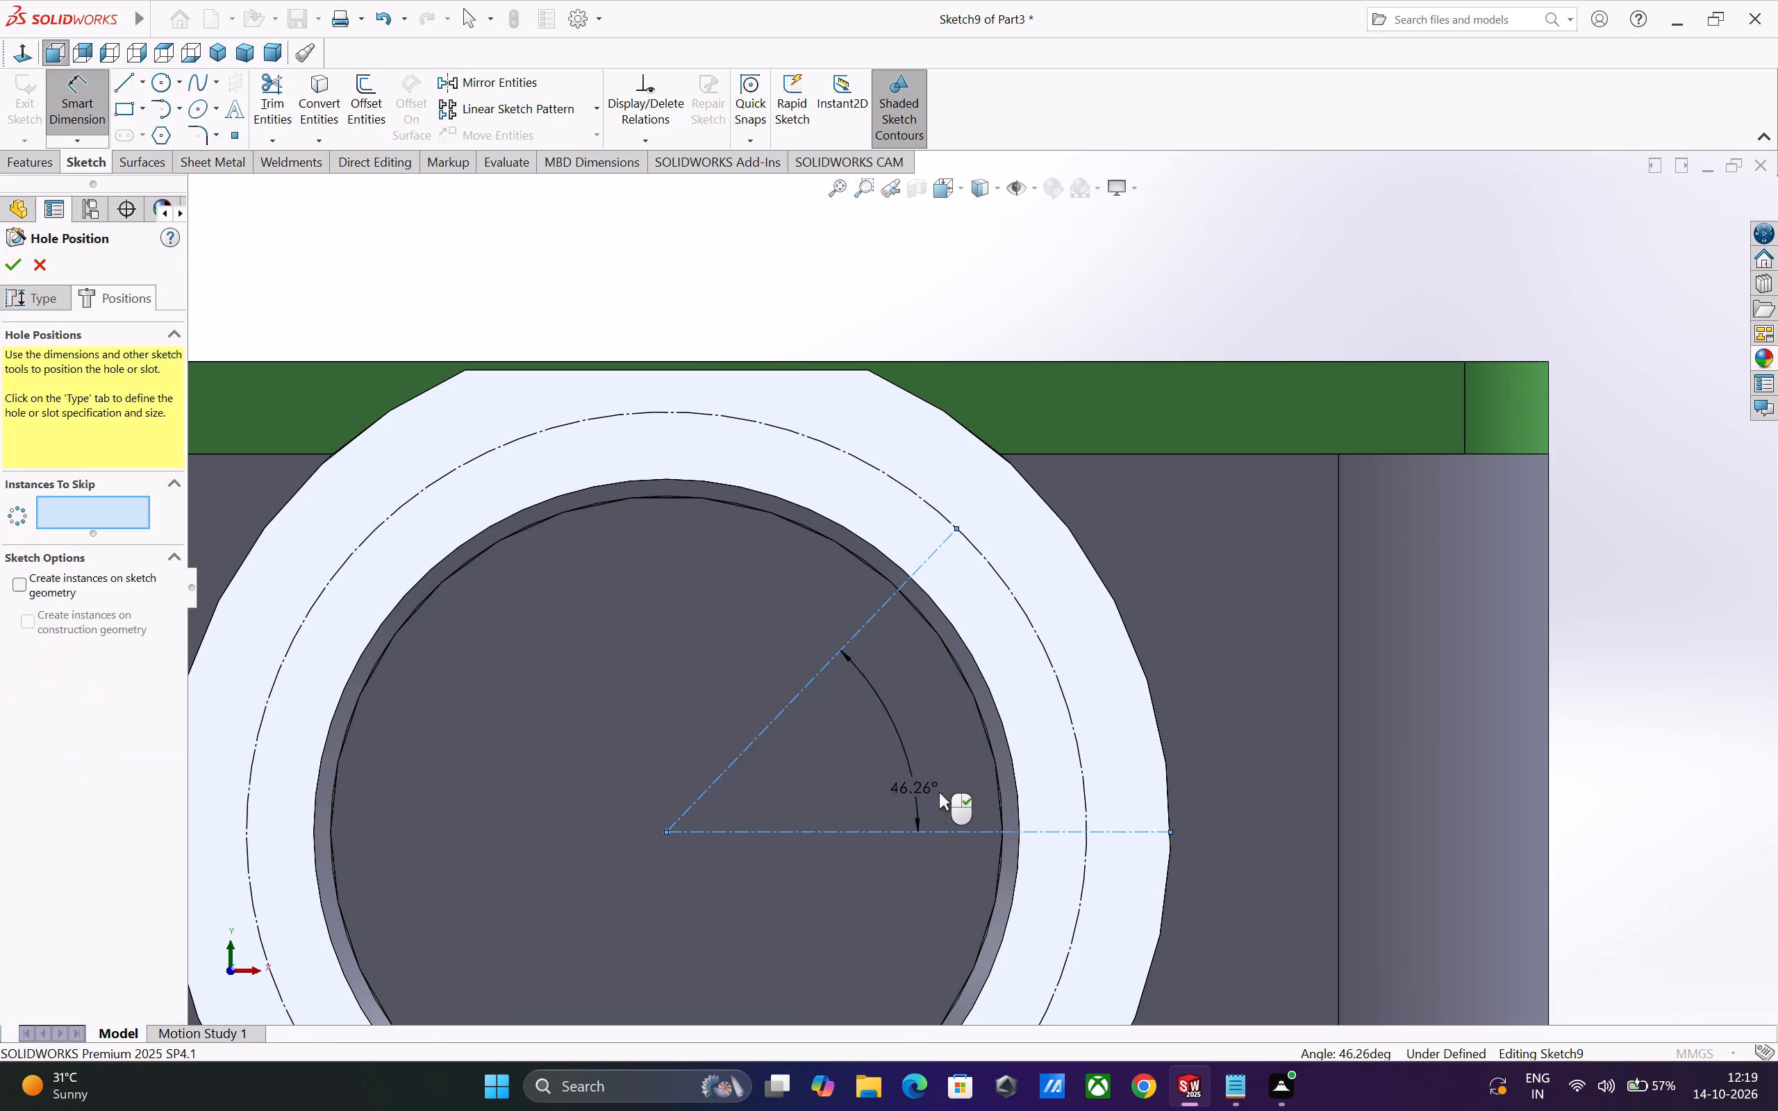
type("45")
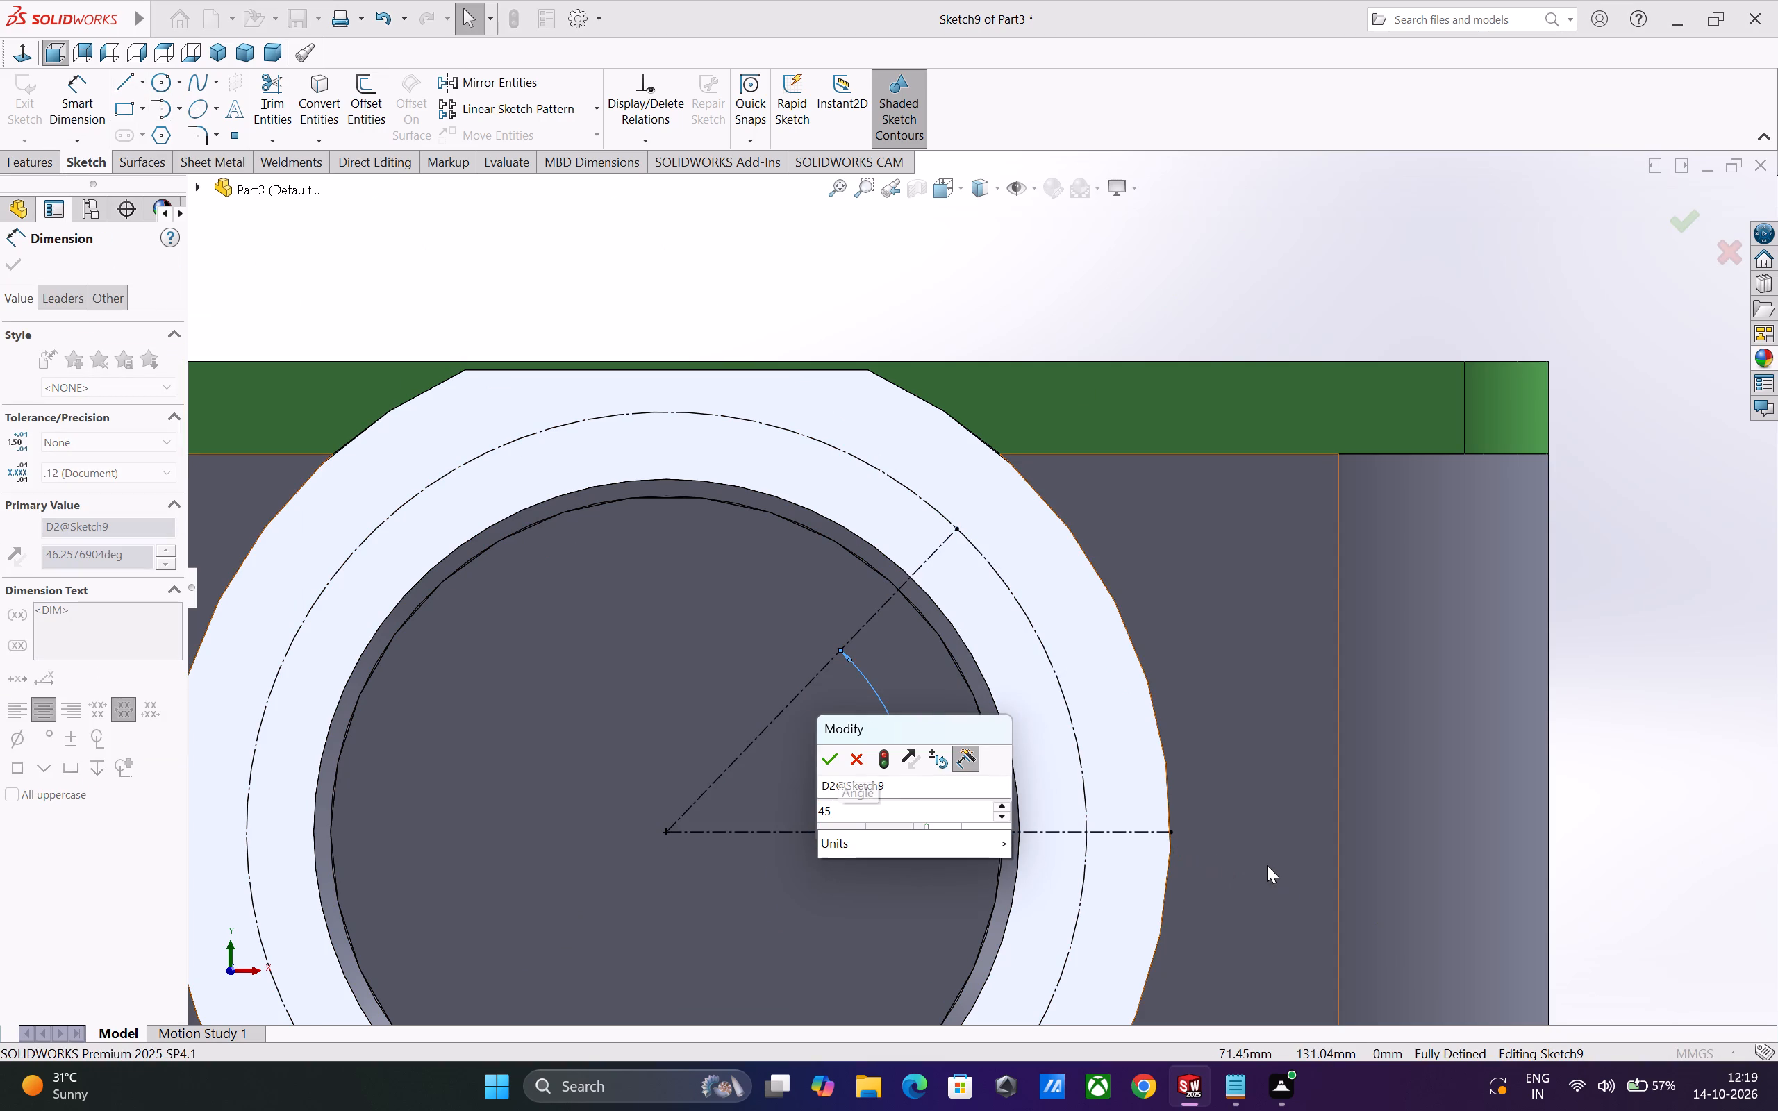
key("Return")
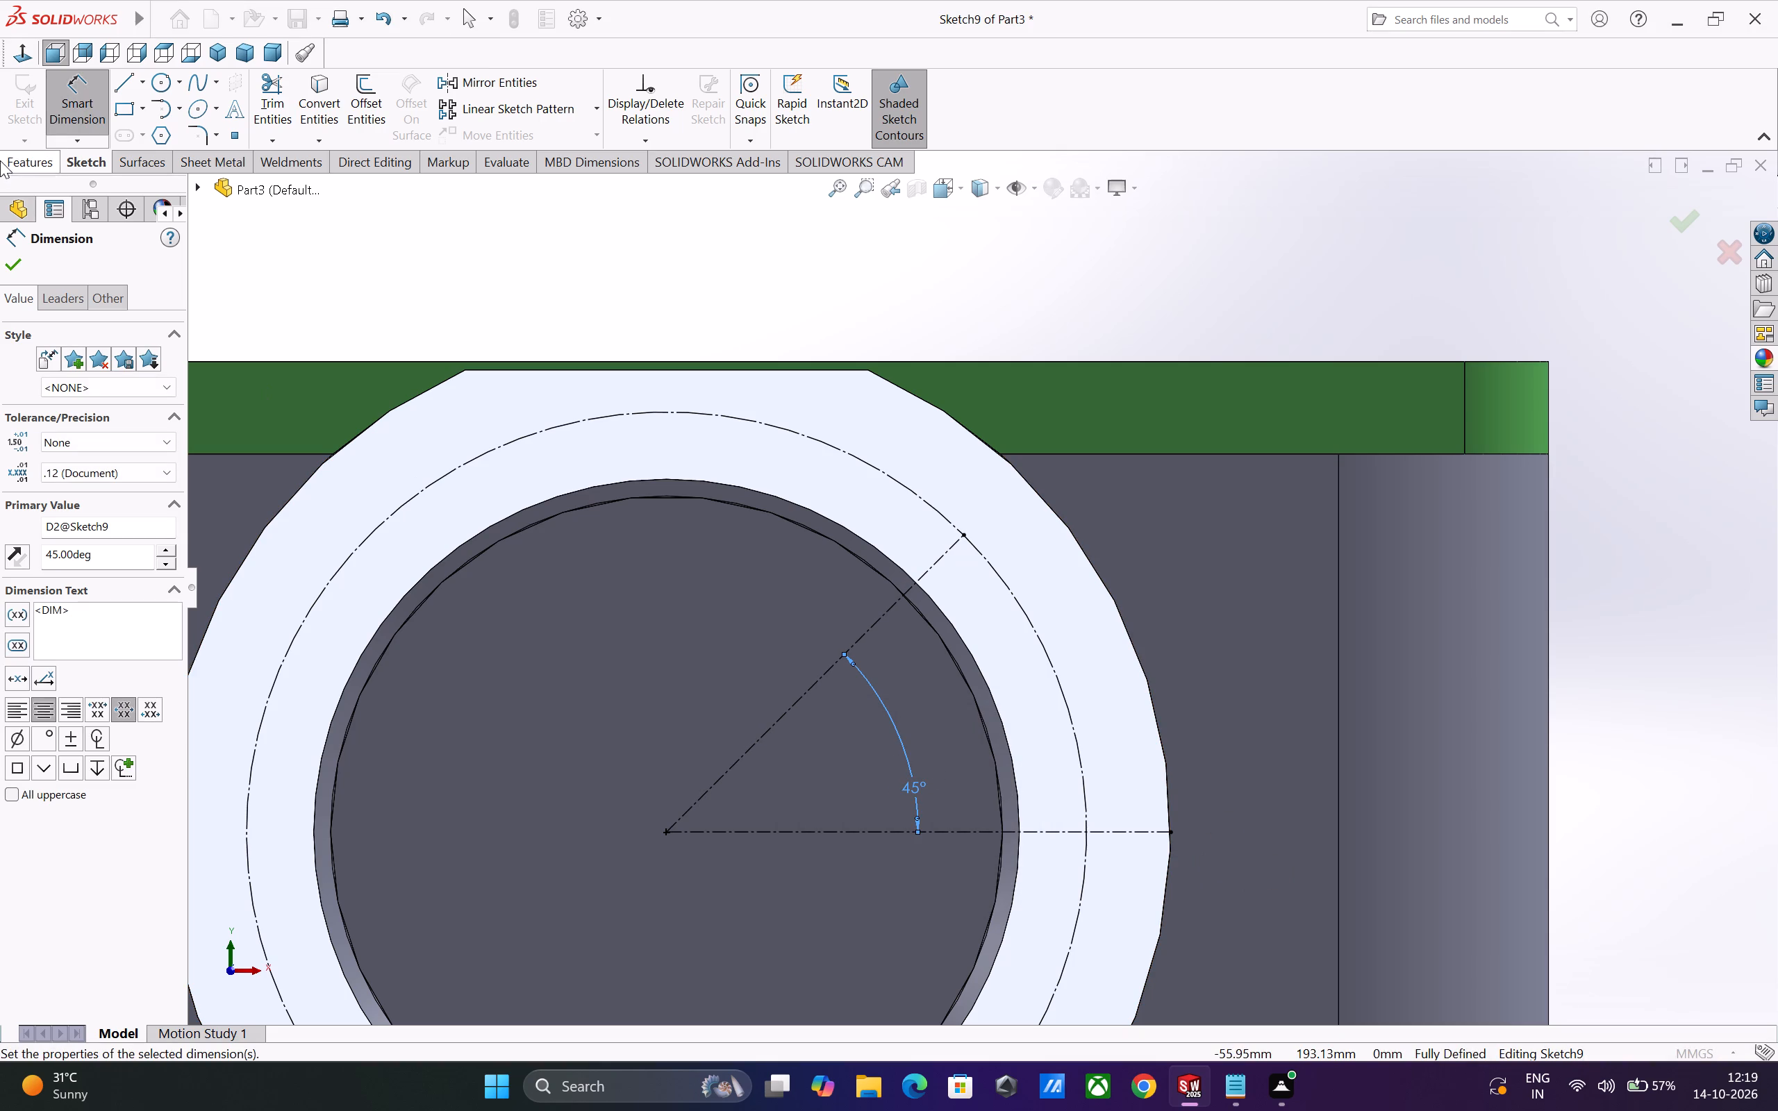
left_click(22, 259)
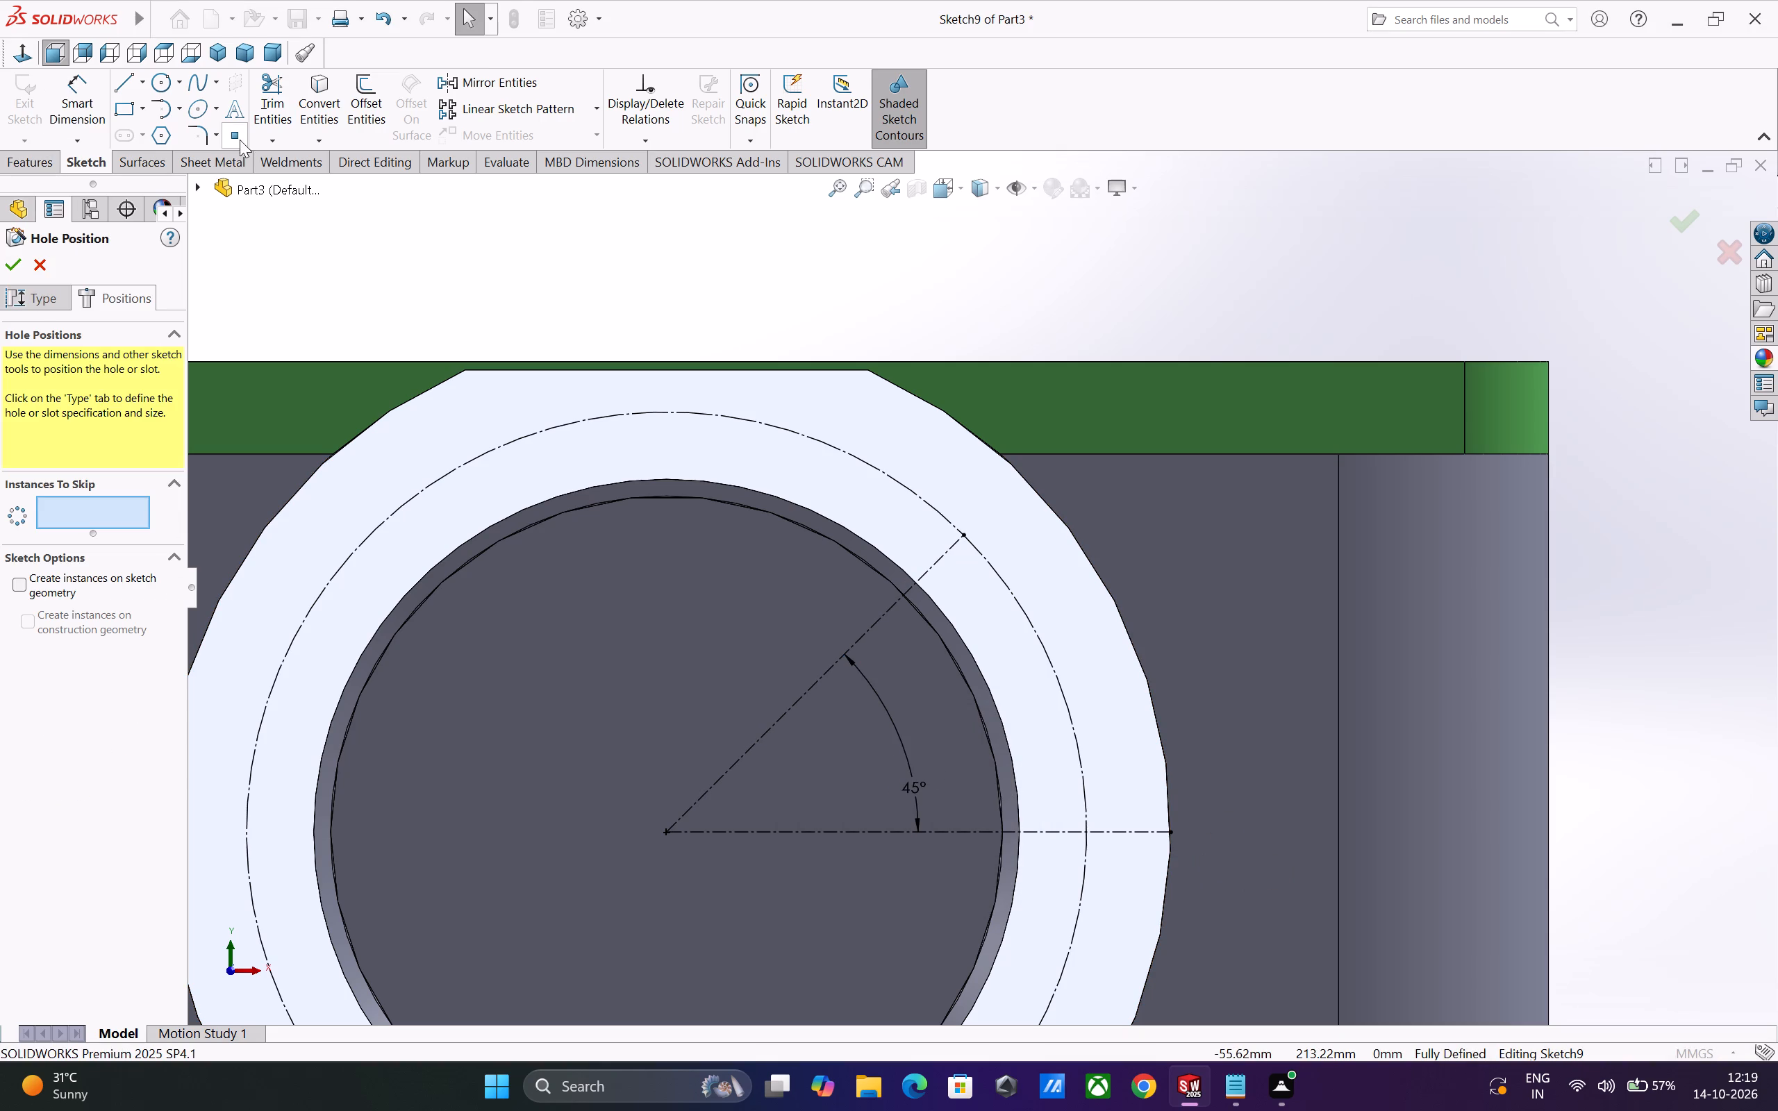
Place the M8 tapped hole point where the 45° line meets the 100 mm construction circle and finish the hole.
left_click(238, 132)
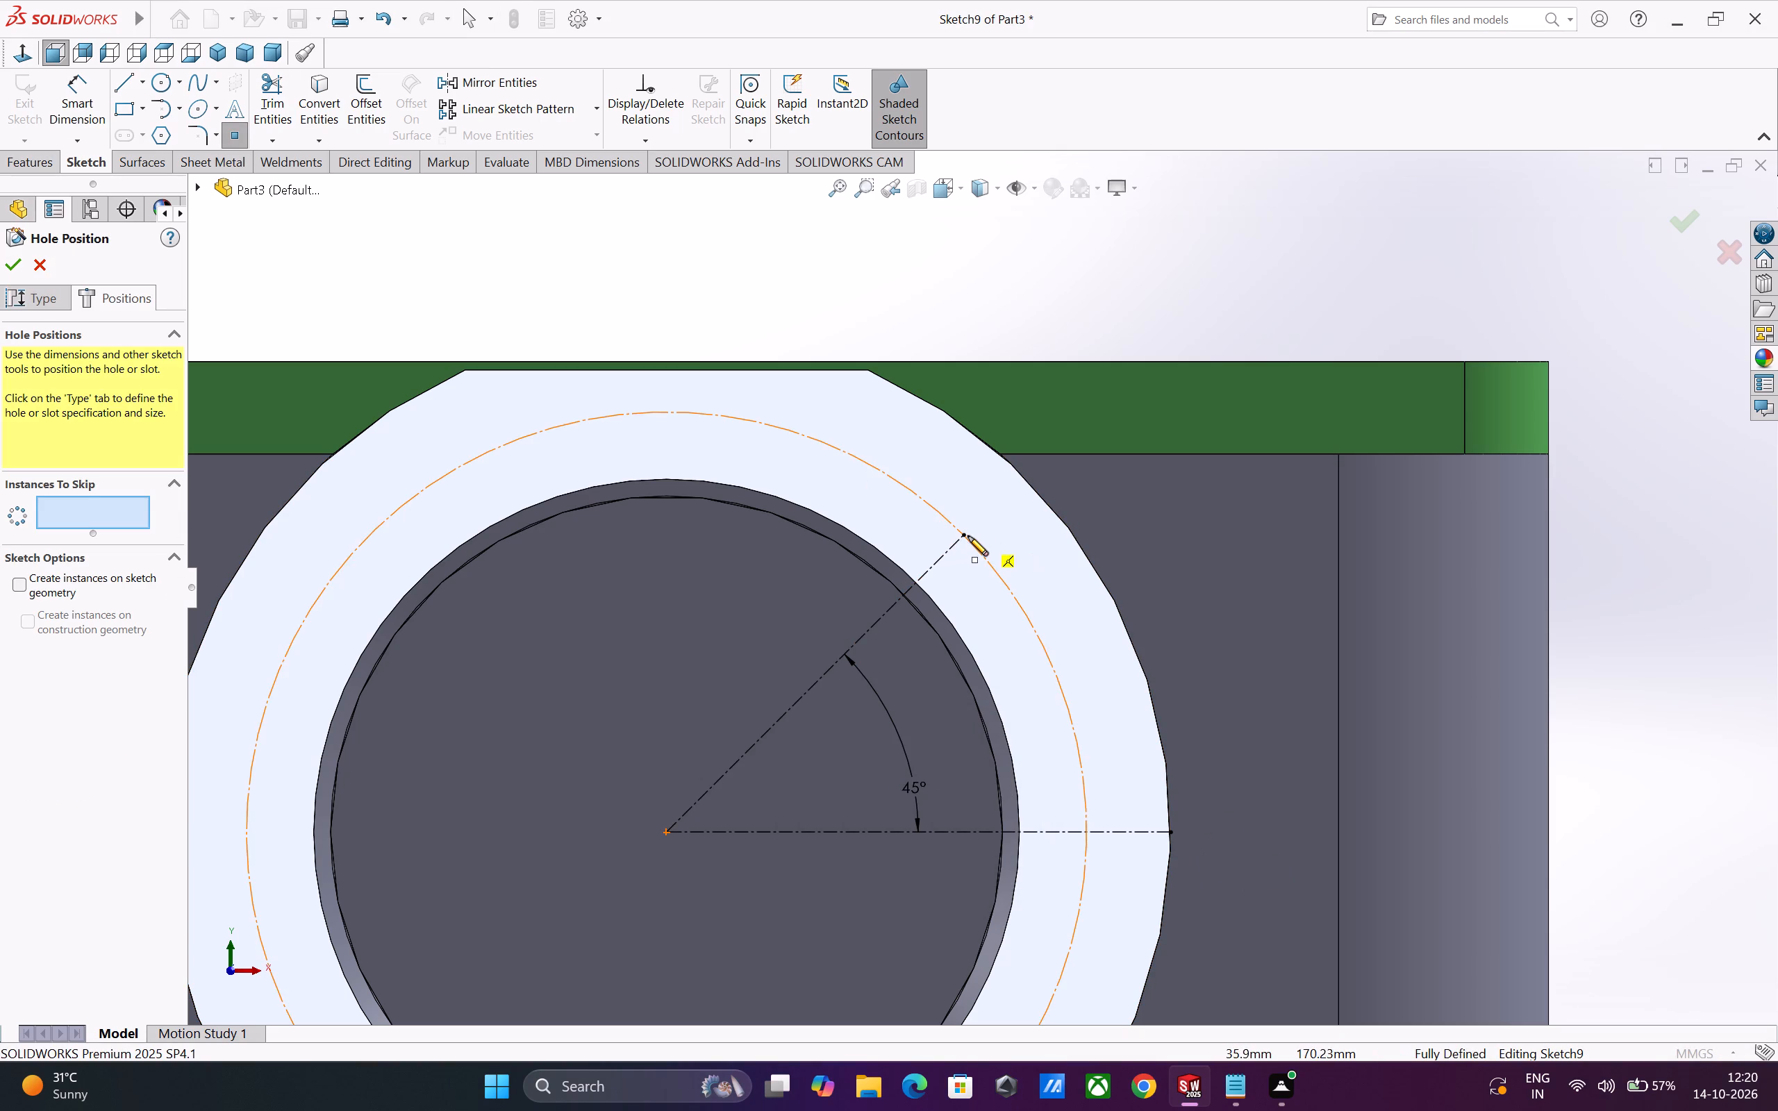
left_click(966, 537)
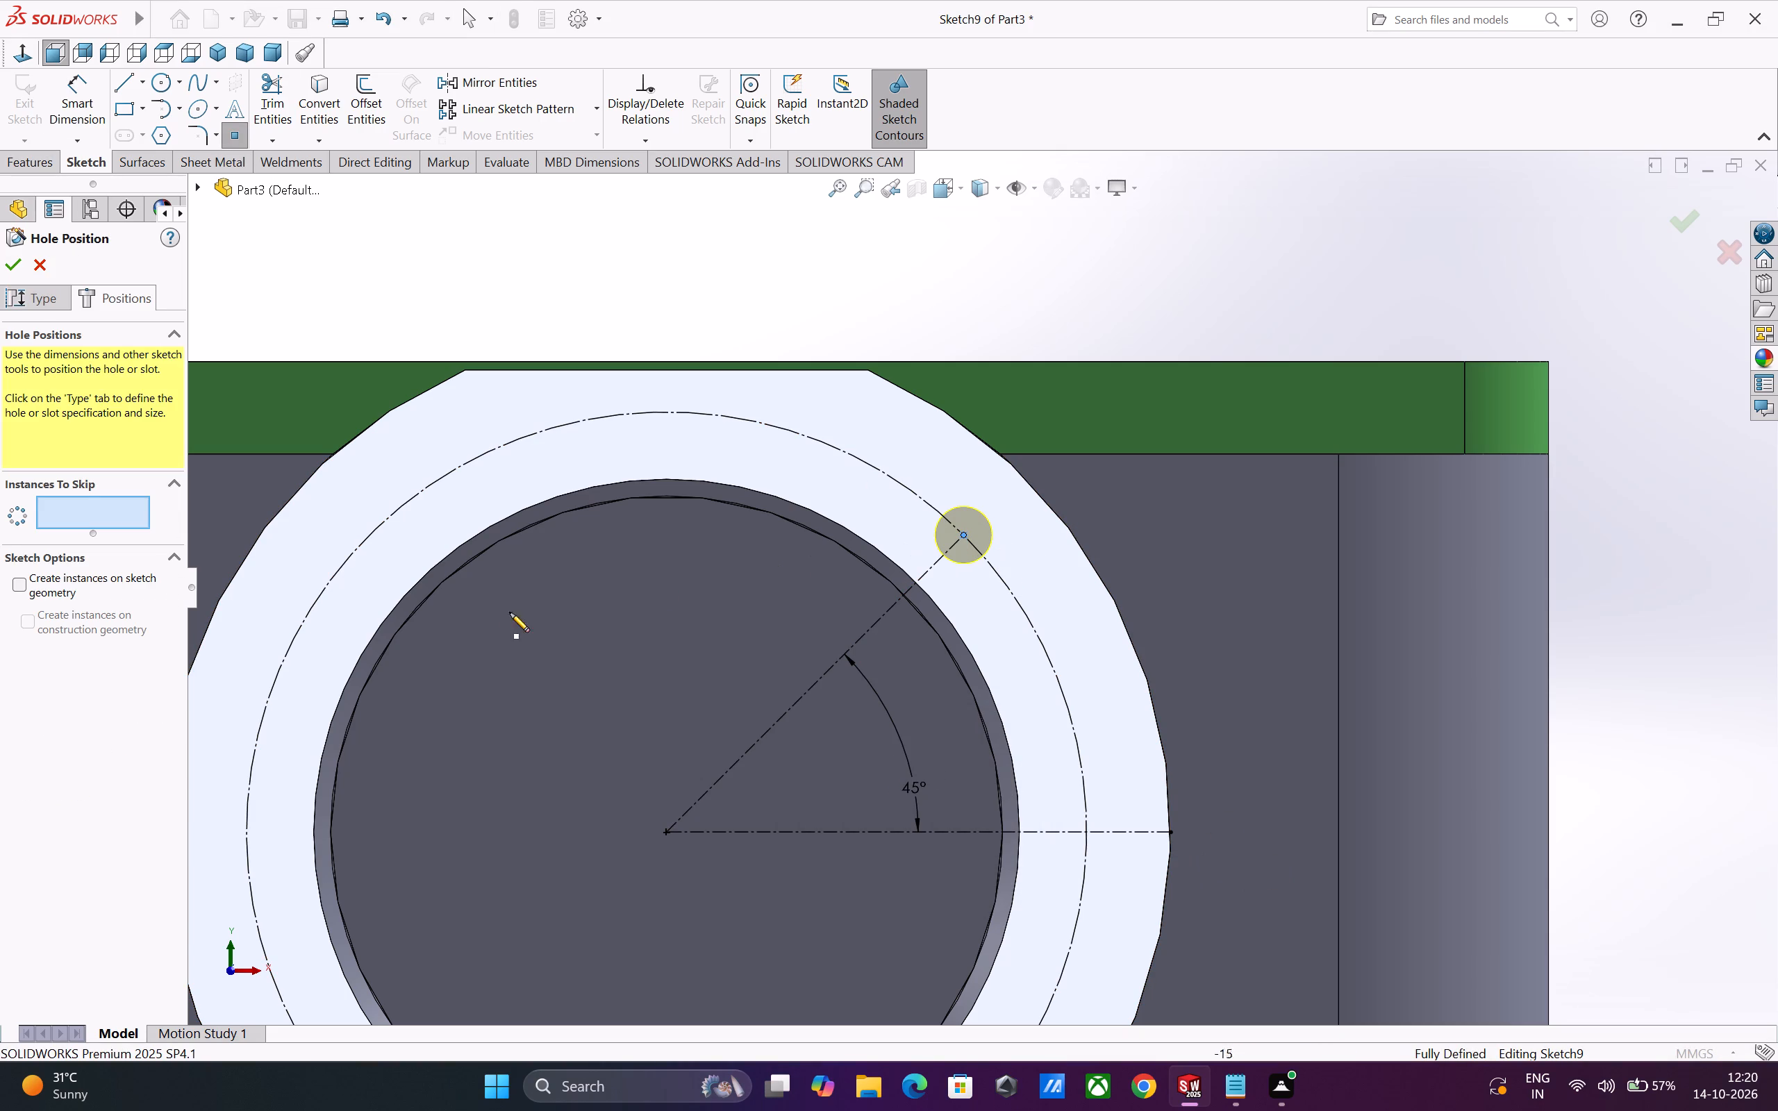
left_click(15, 274)
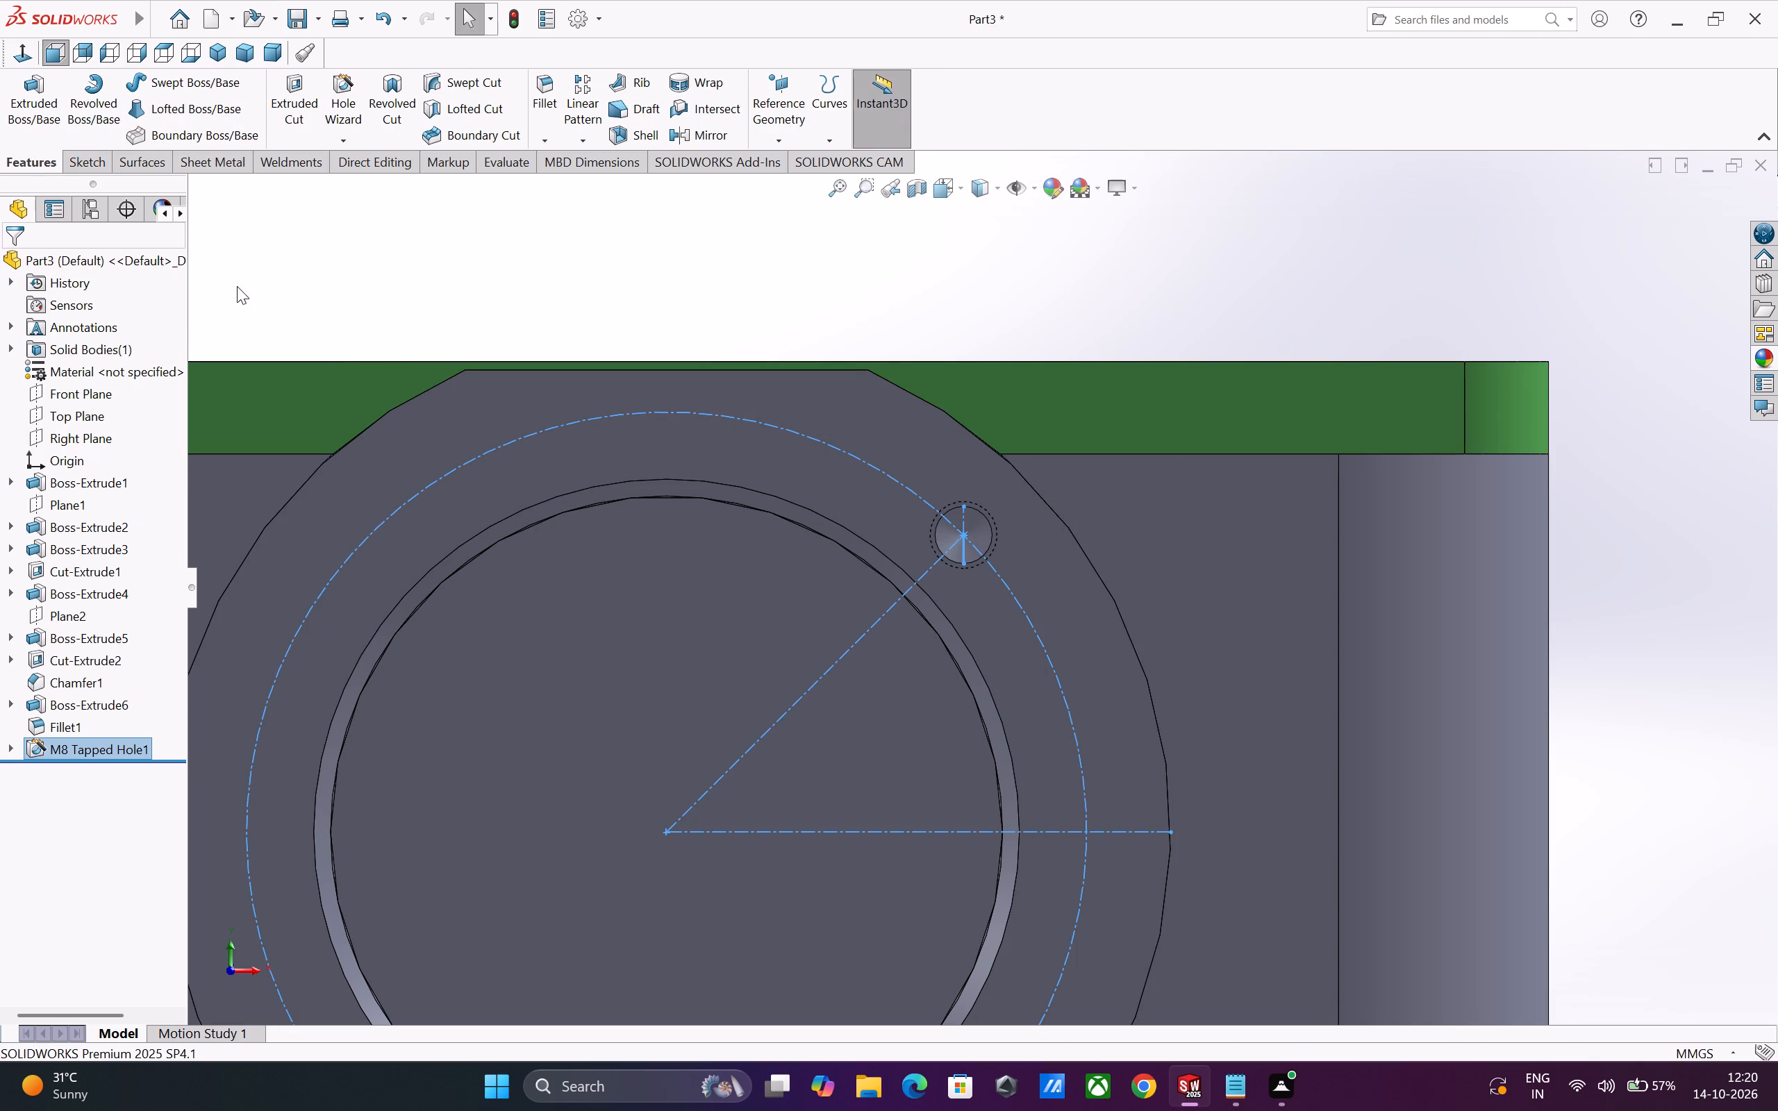
Examine the repositioned M8 tapped hole on the bored boss's face up close from different angles.
left_click(457, 304)
middle_click_drag(933, 570, 866, 610)
scroll(947, 569, "down", 1)
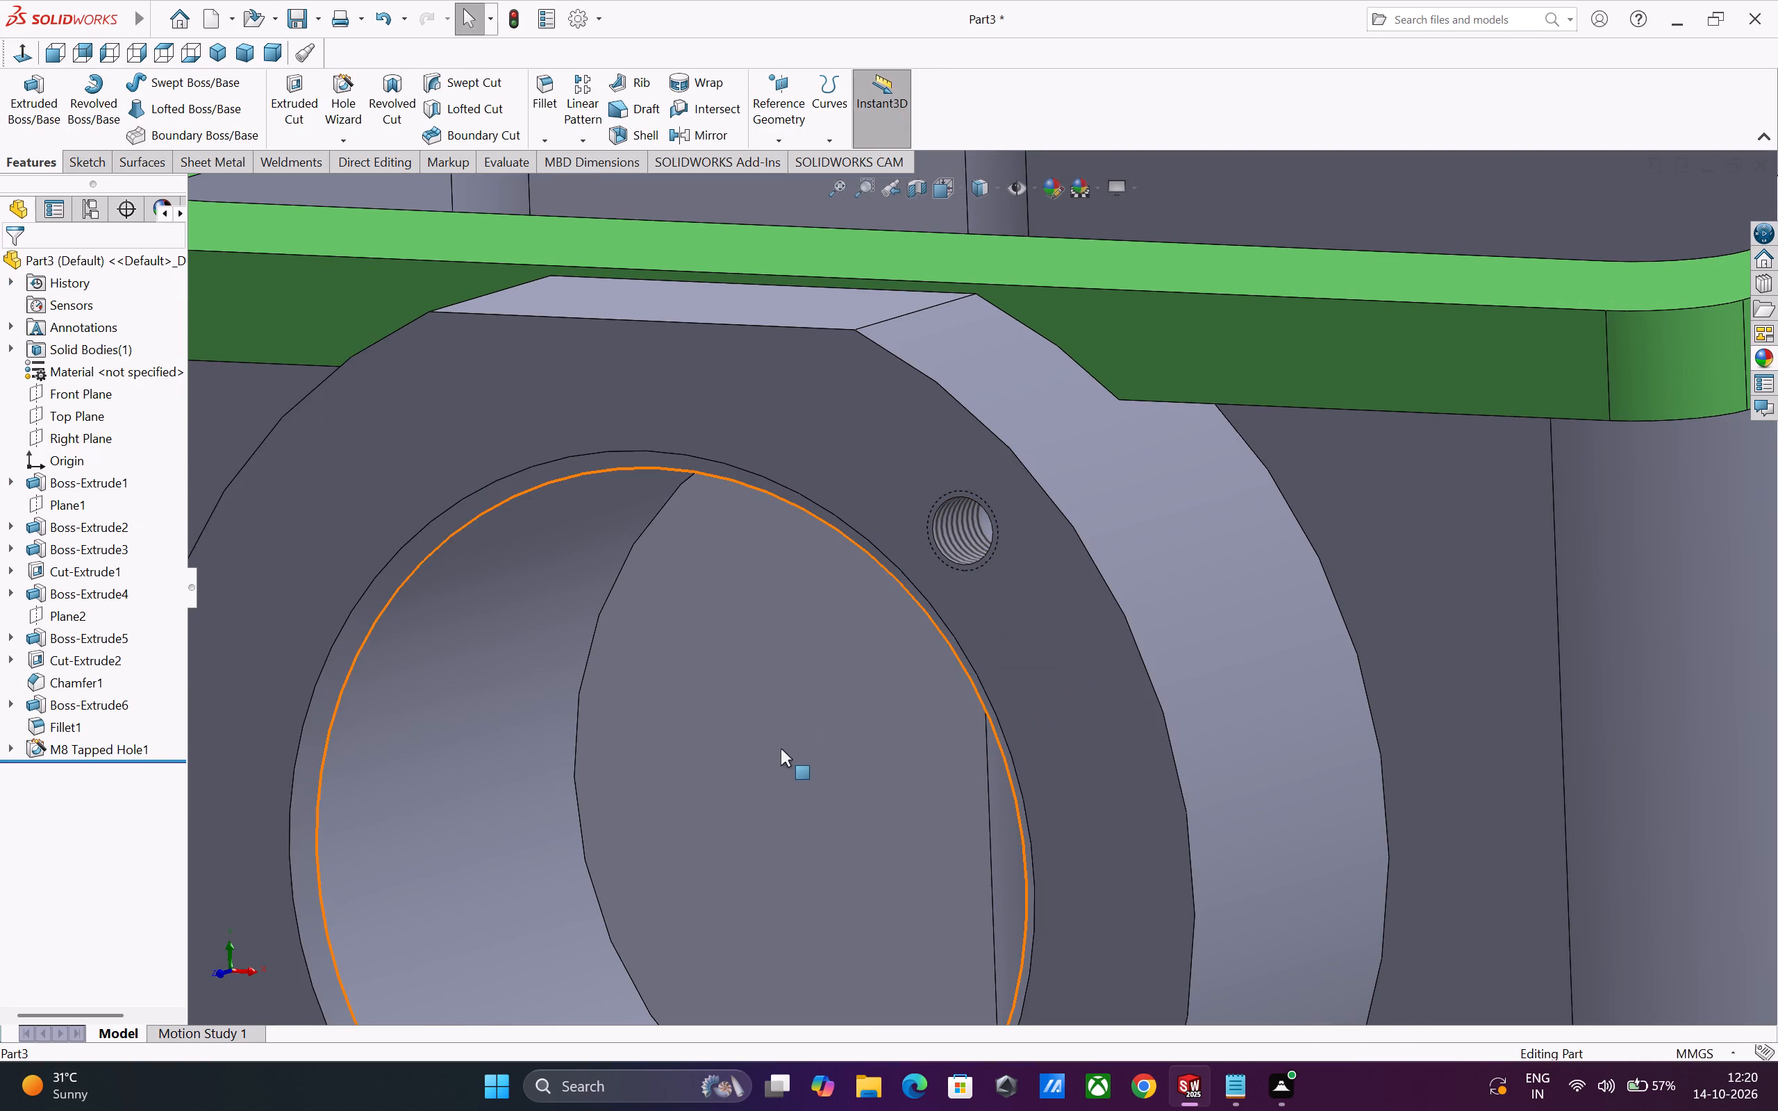
scroll(997, 577, "down", 2)
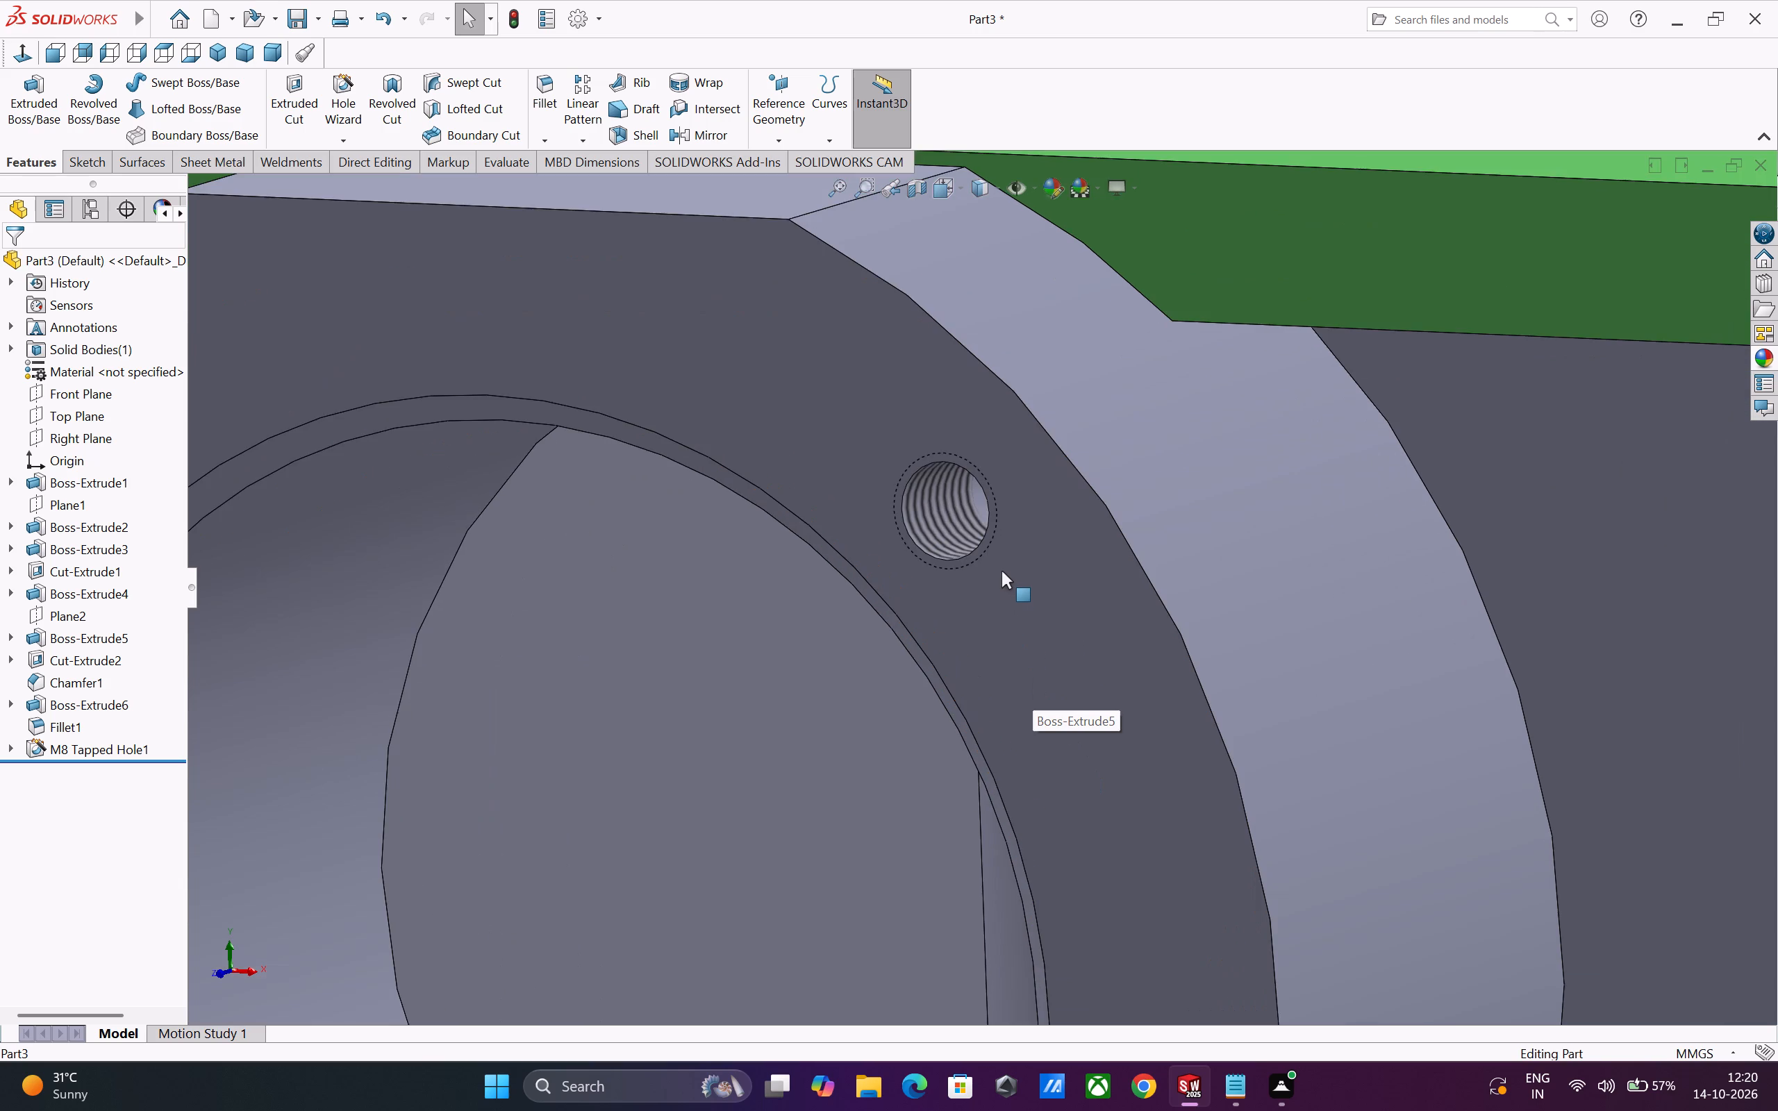
scroll(1002, 571, "down", 1)
middle_click_drag(1006, 576, 1037, 575)
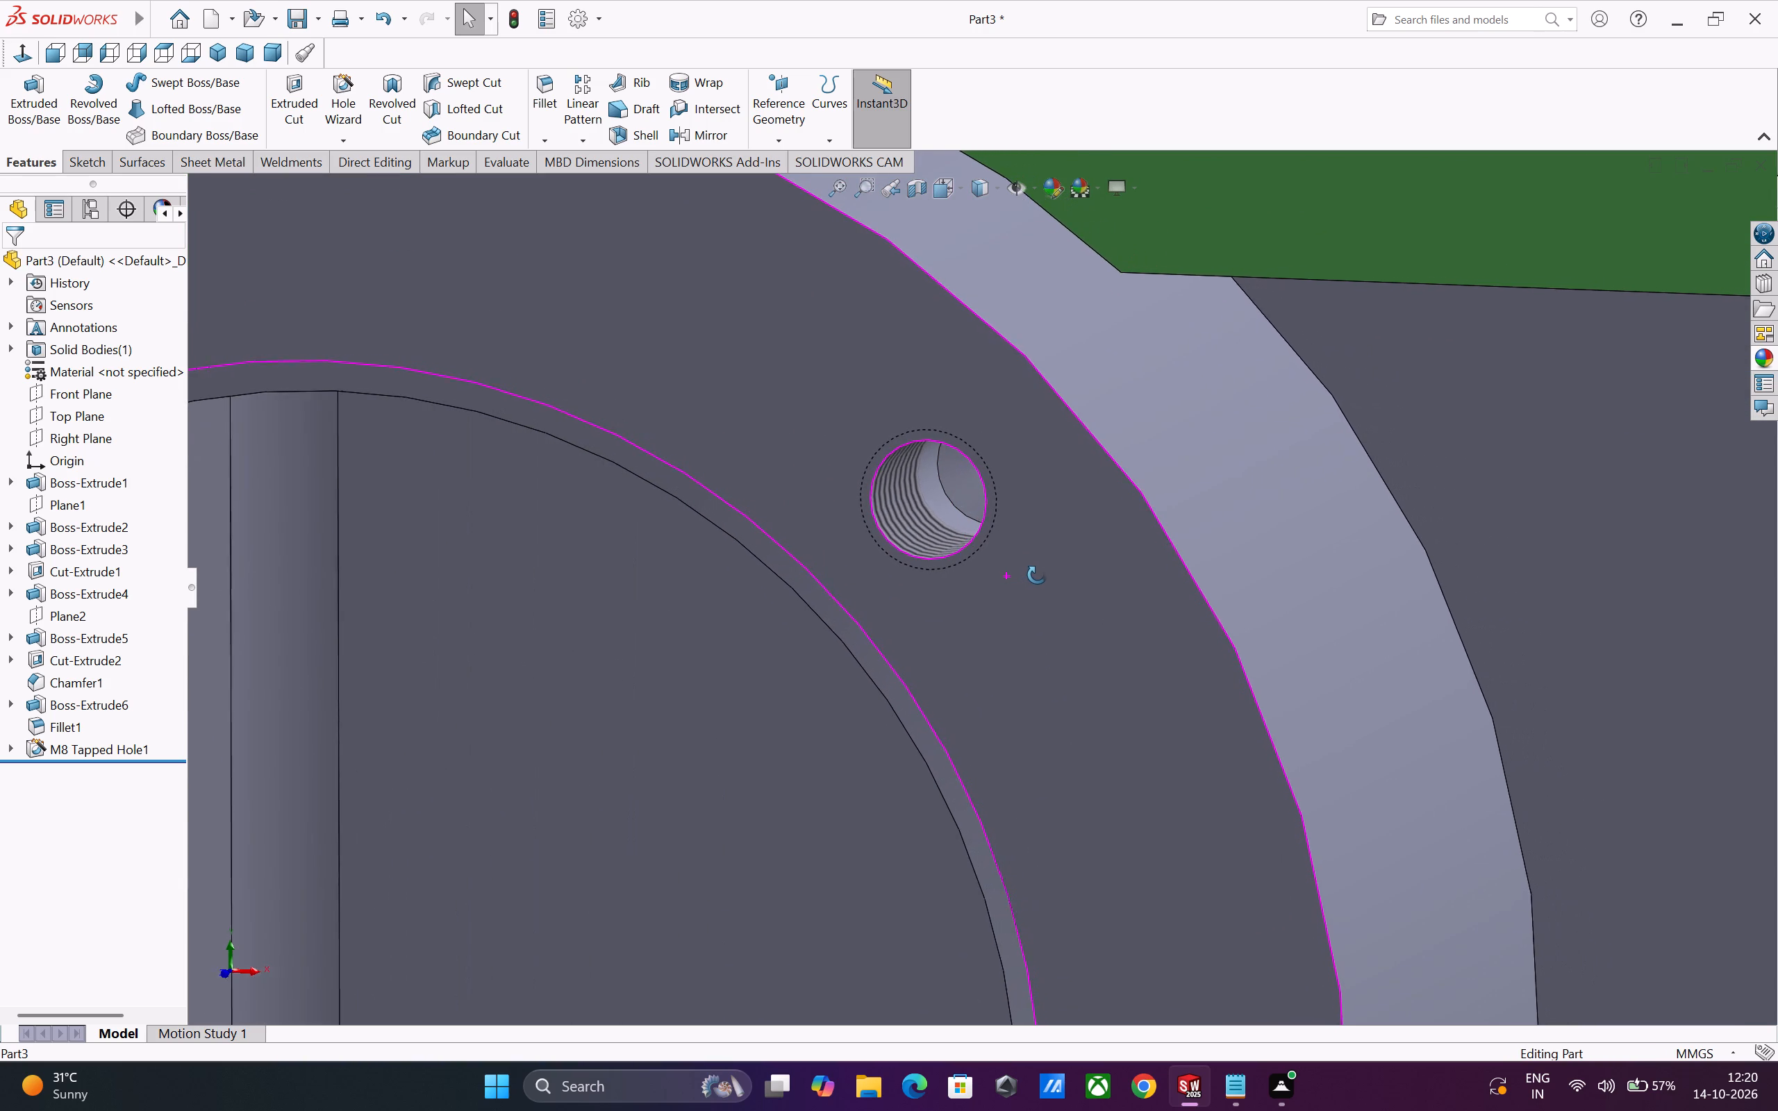
middle_click_drag(1037, 575, 1045, 572)
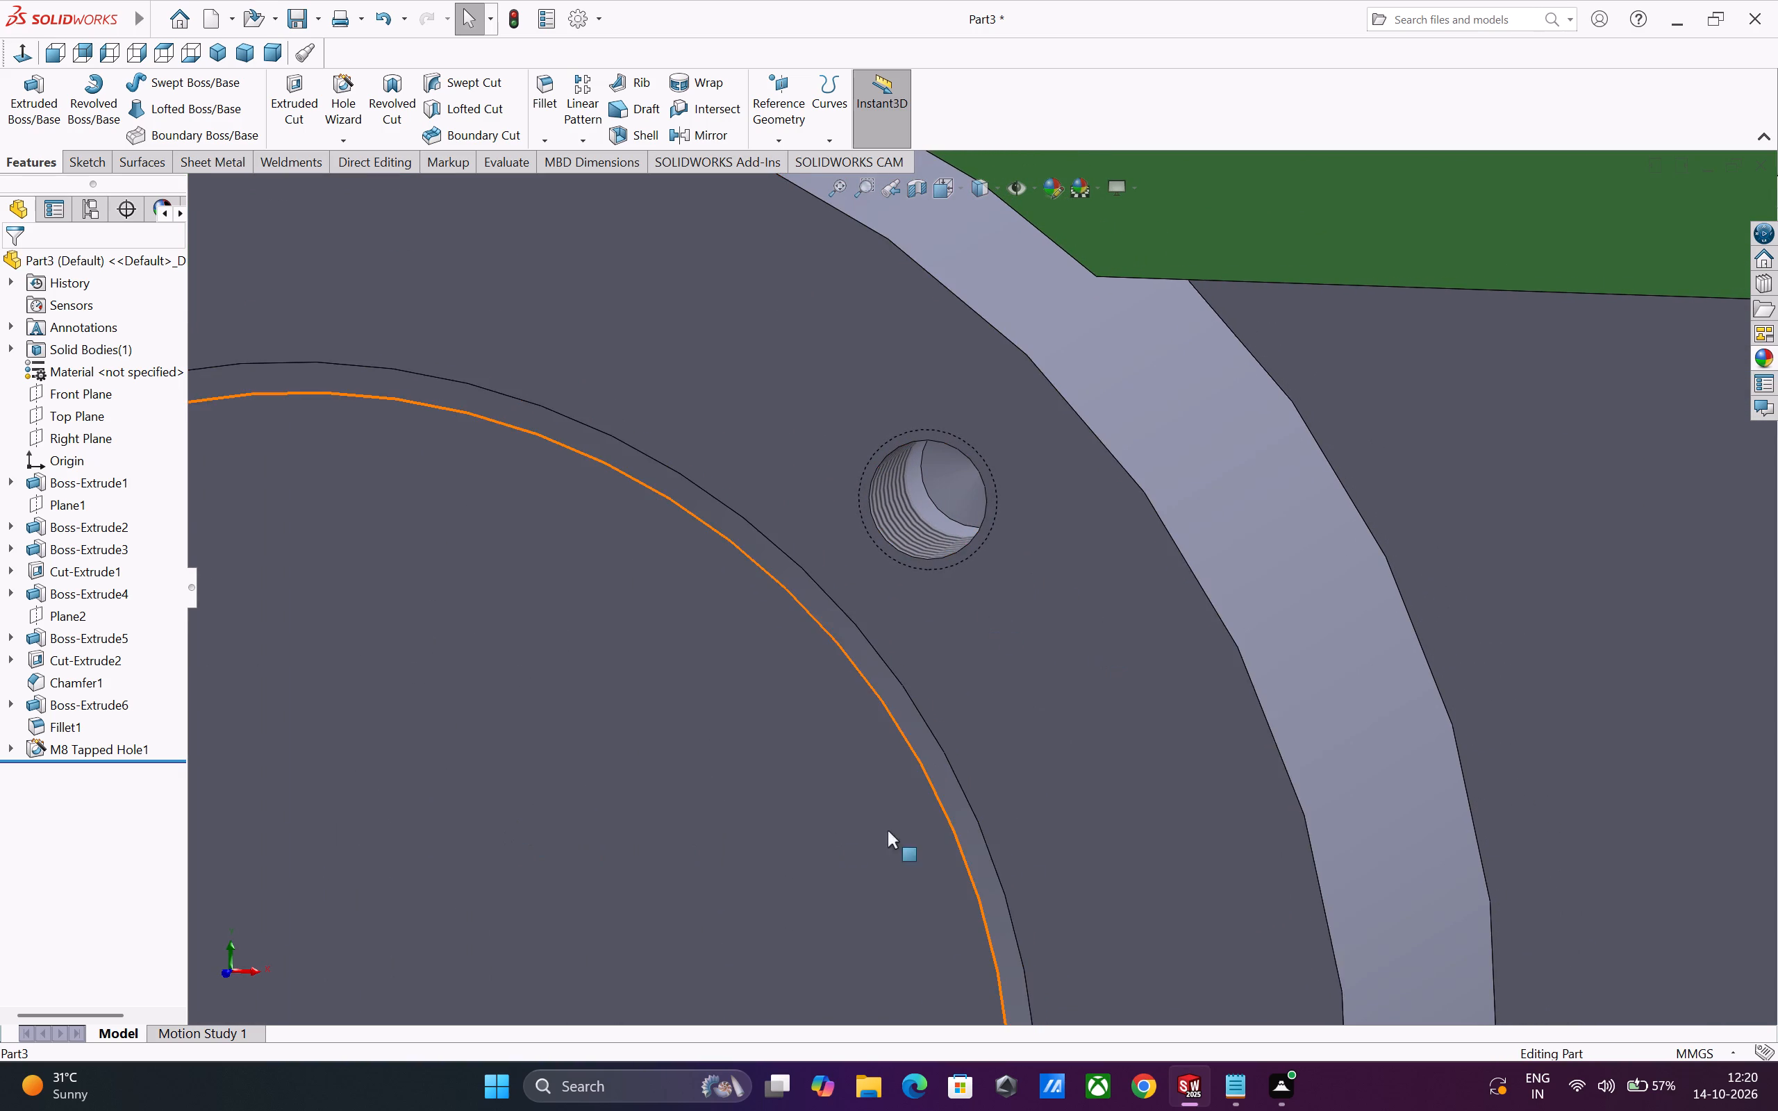
Set up a circular pattern with only the M8 tapped hole as the feature and the bore's inner cylindrical face as the axis.
left_click(577, 138)
left_click(597, 180)
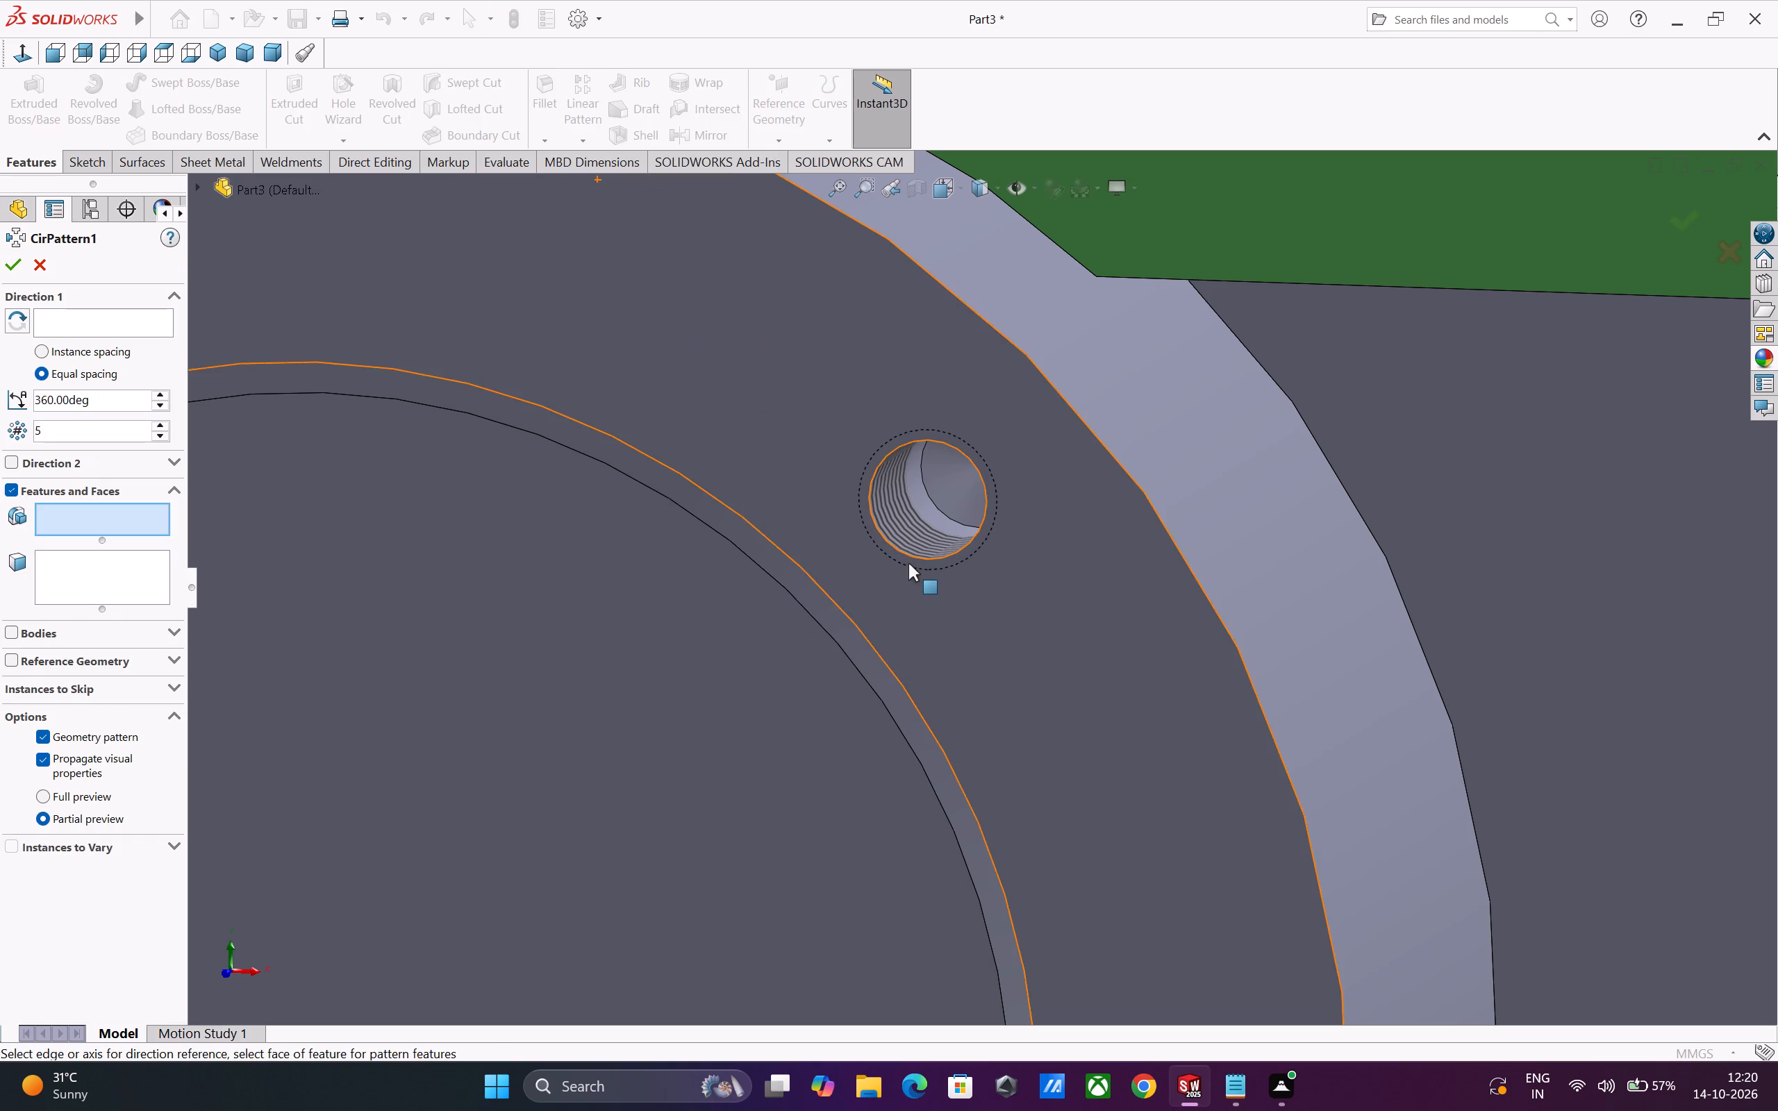
scroll(908, 563, "up", 2)
left_click(927, 551)
scroll(936, 585, "up", 1)
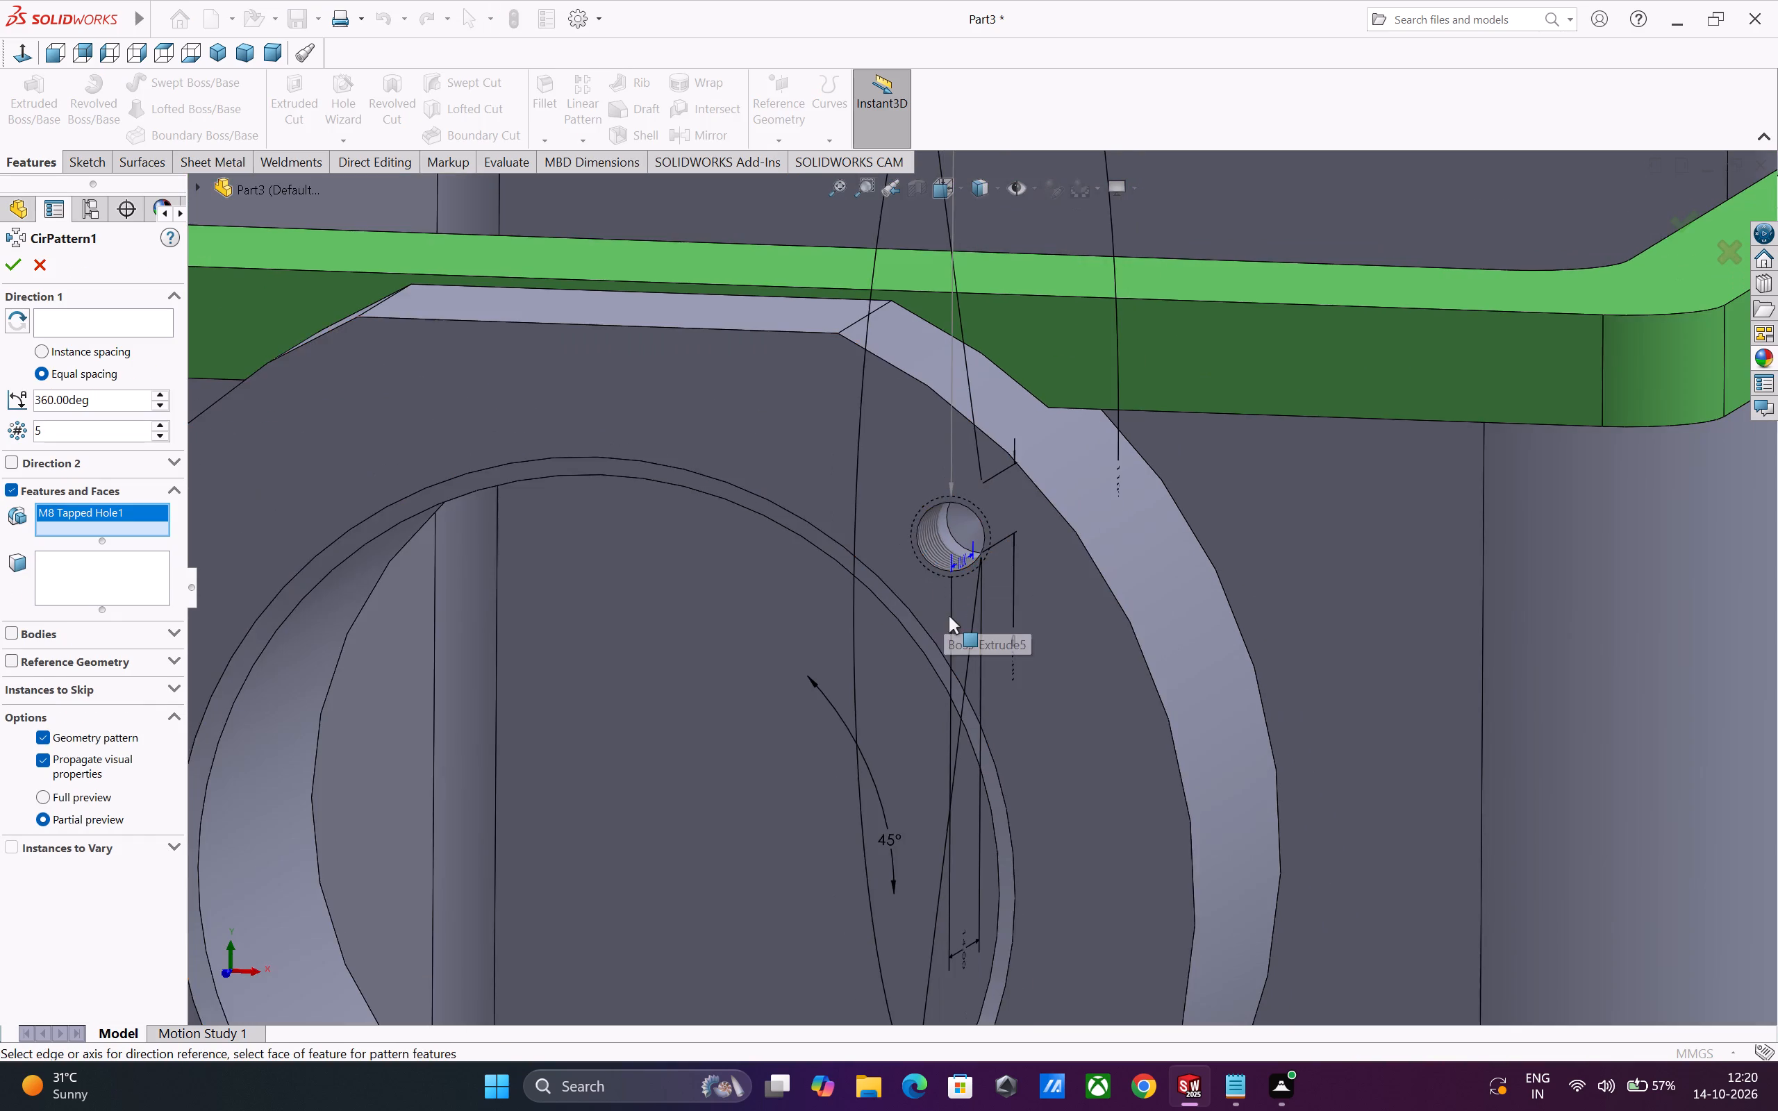
scroll(949, 616, "up", 1)
middle_click_drag(949, 616, 925, 630)
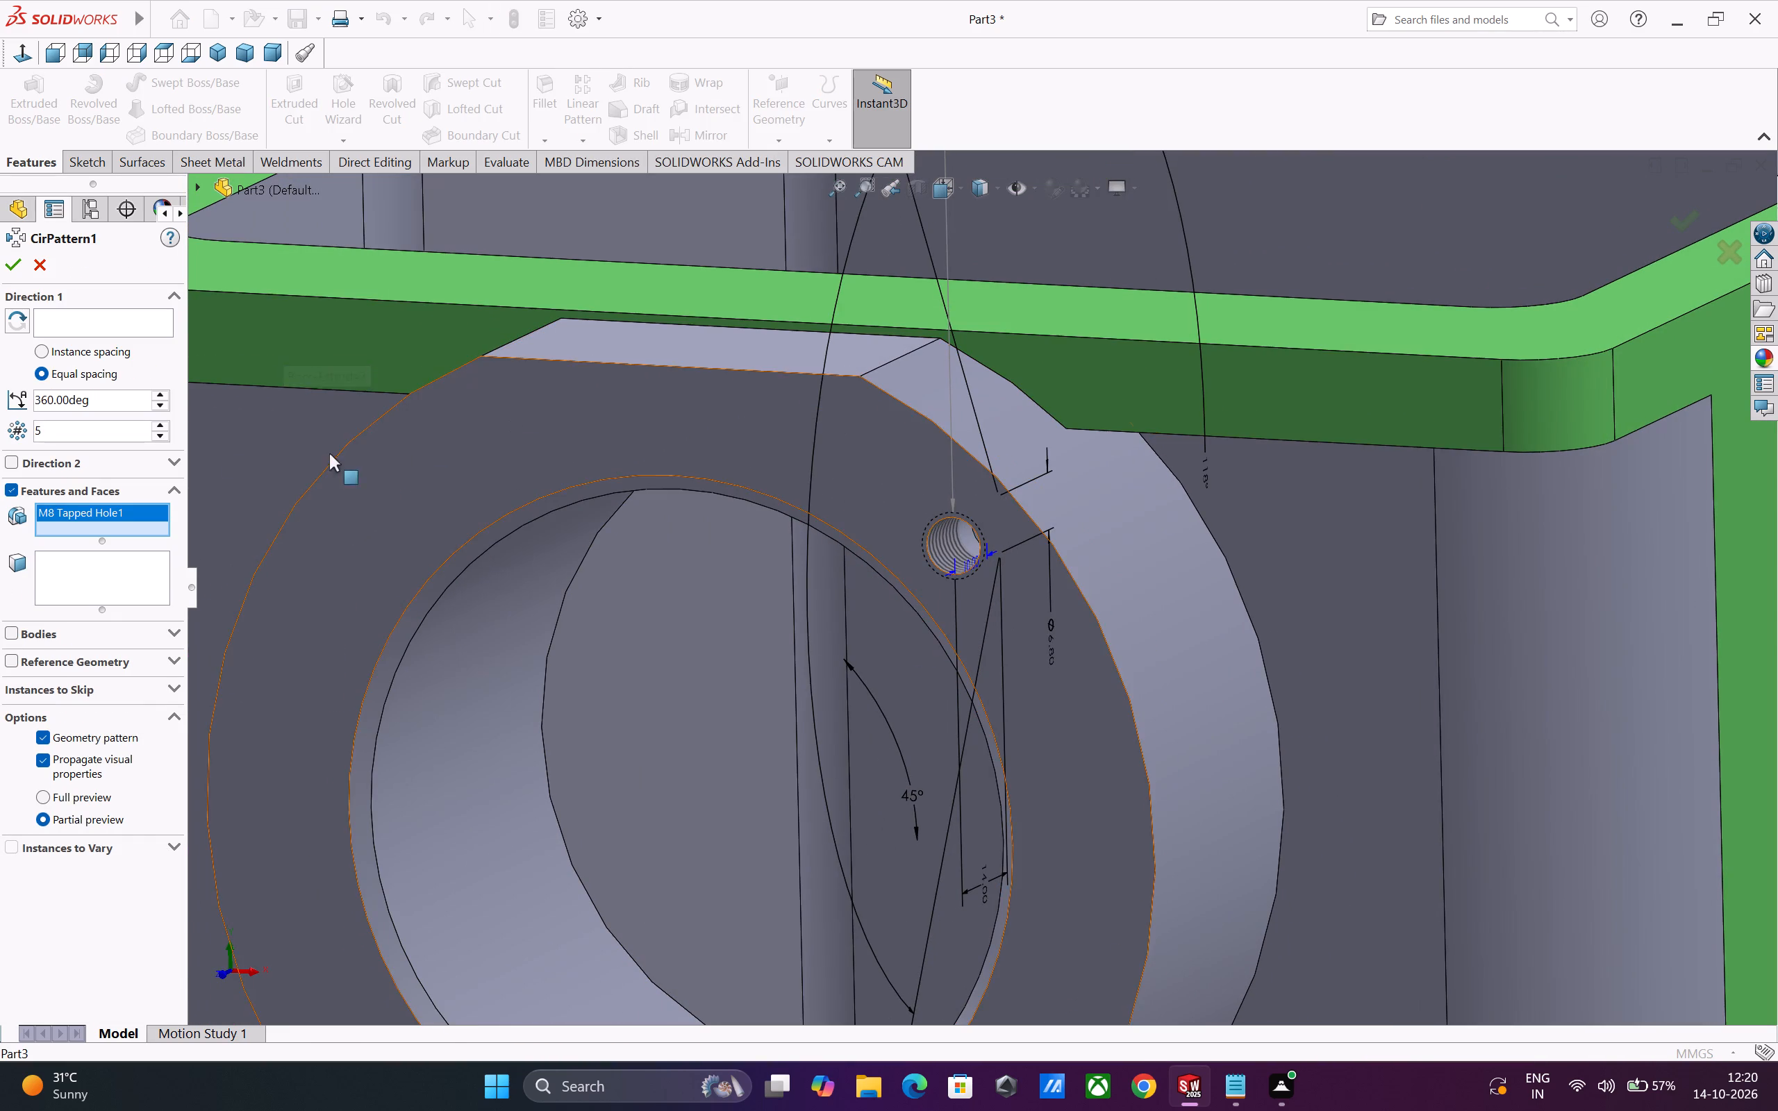
left_click(100, 330)
left_click(474, 658)
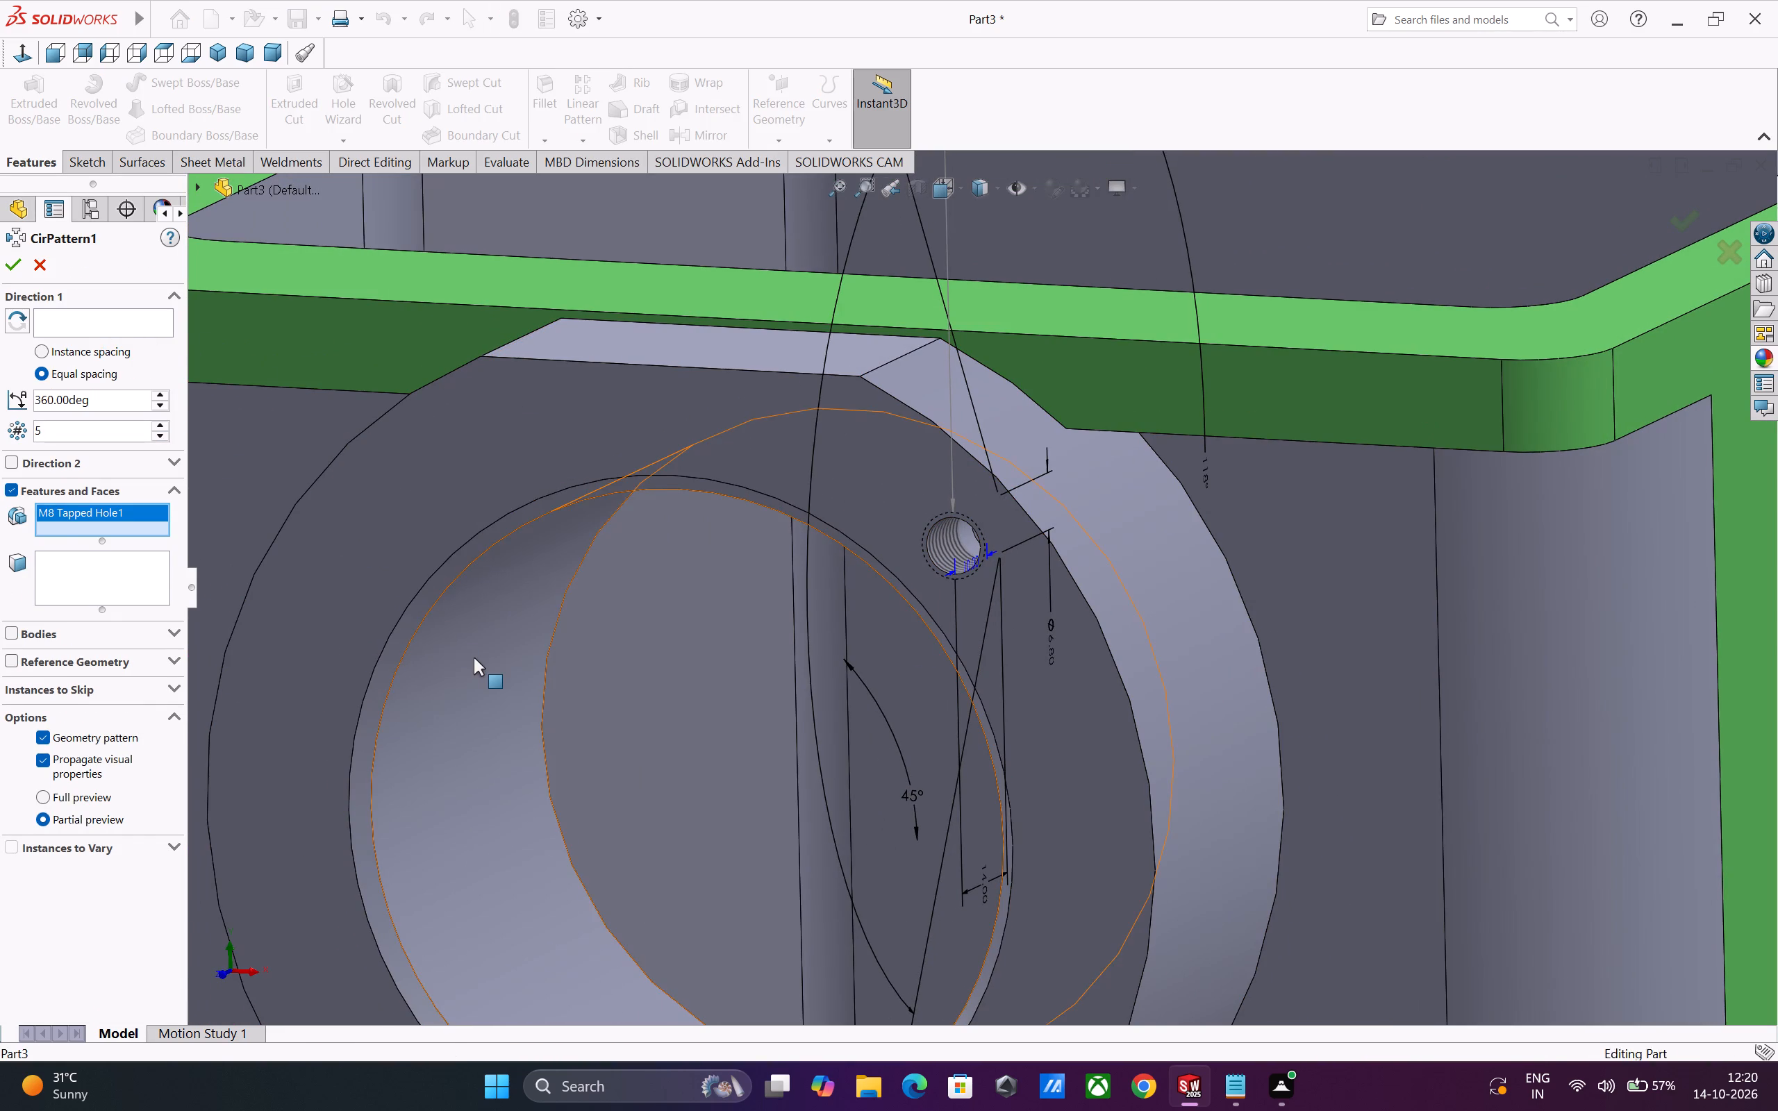
scroll(474, 659, "up", 2)
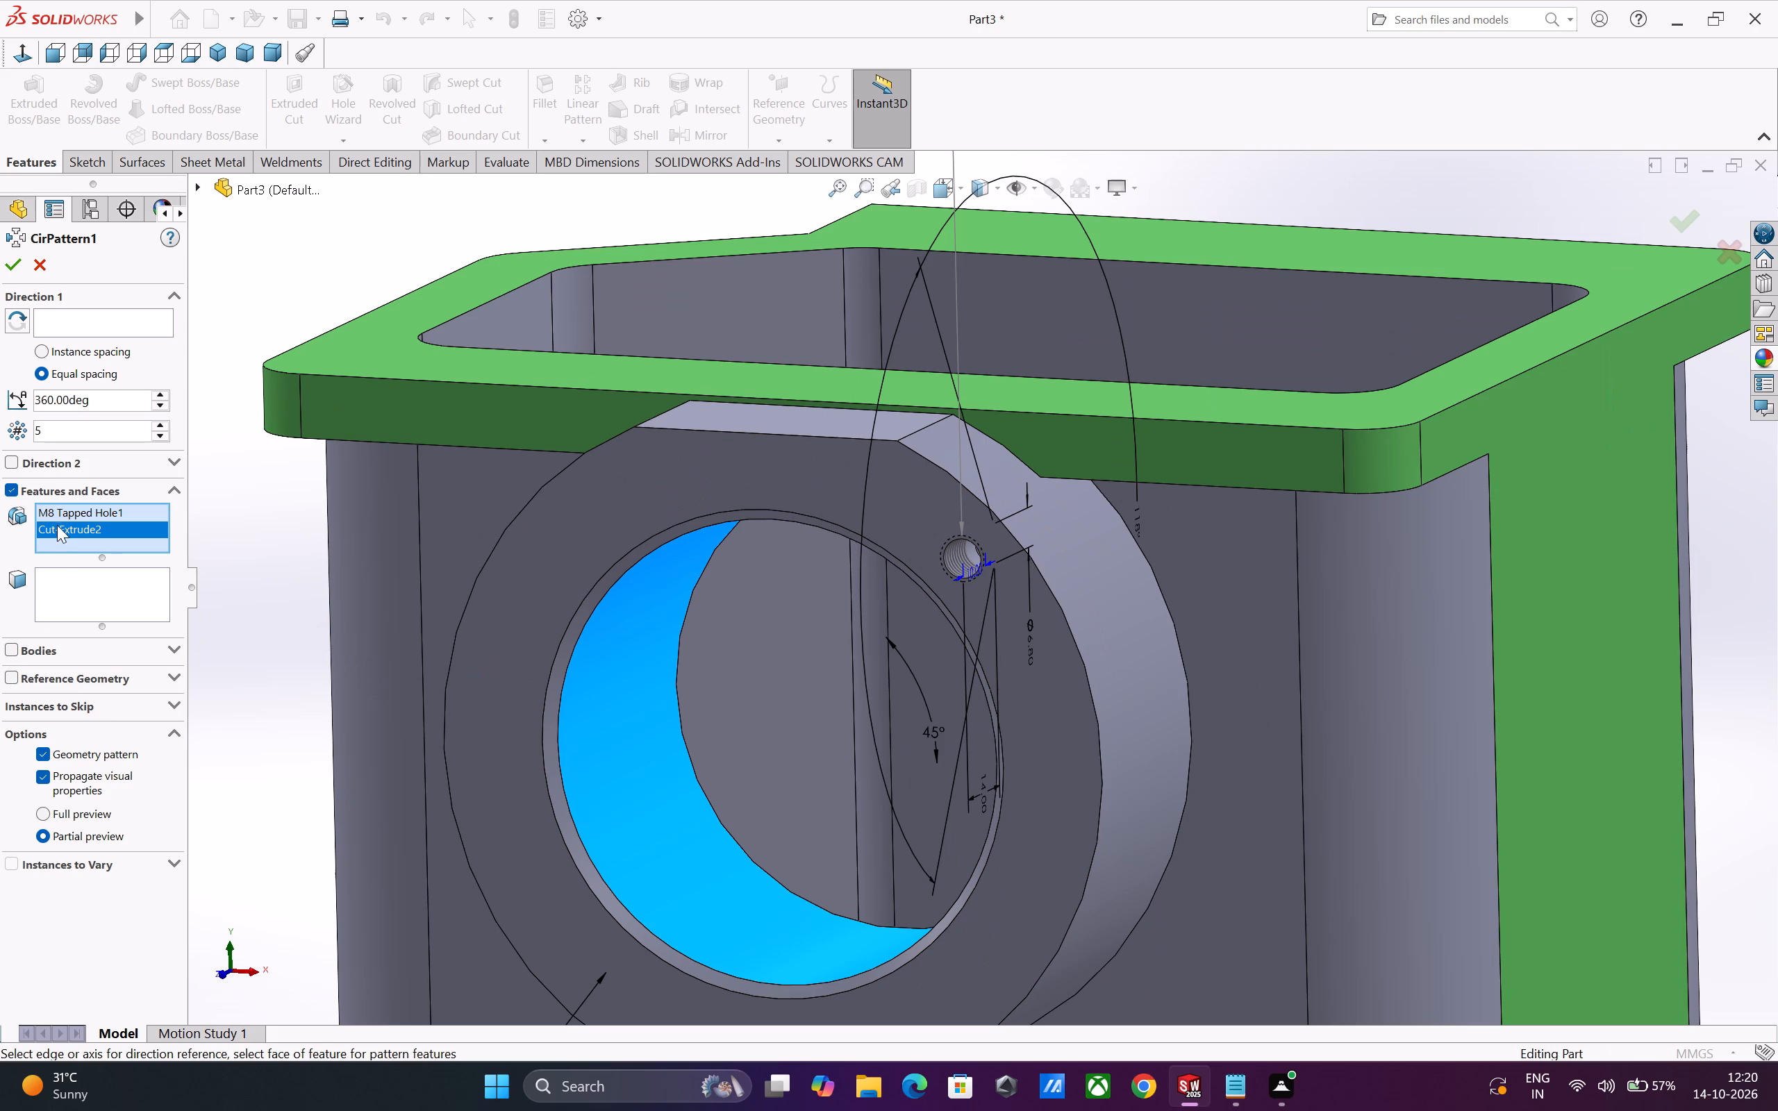
right_click(63, 535)
left_click(97, 572)
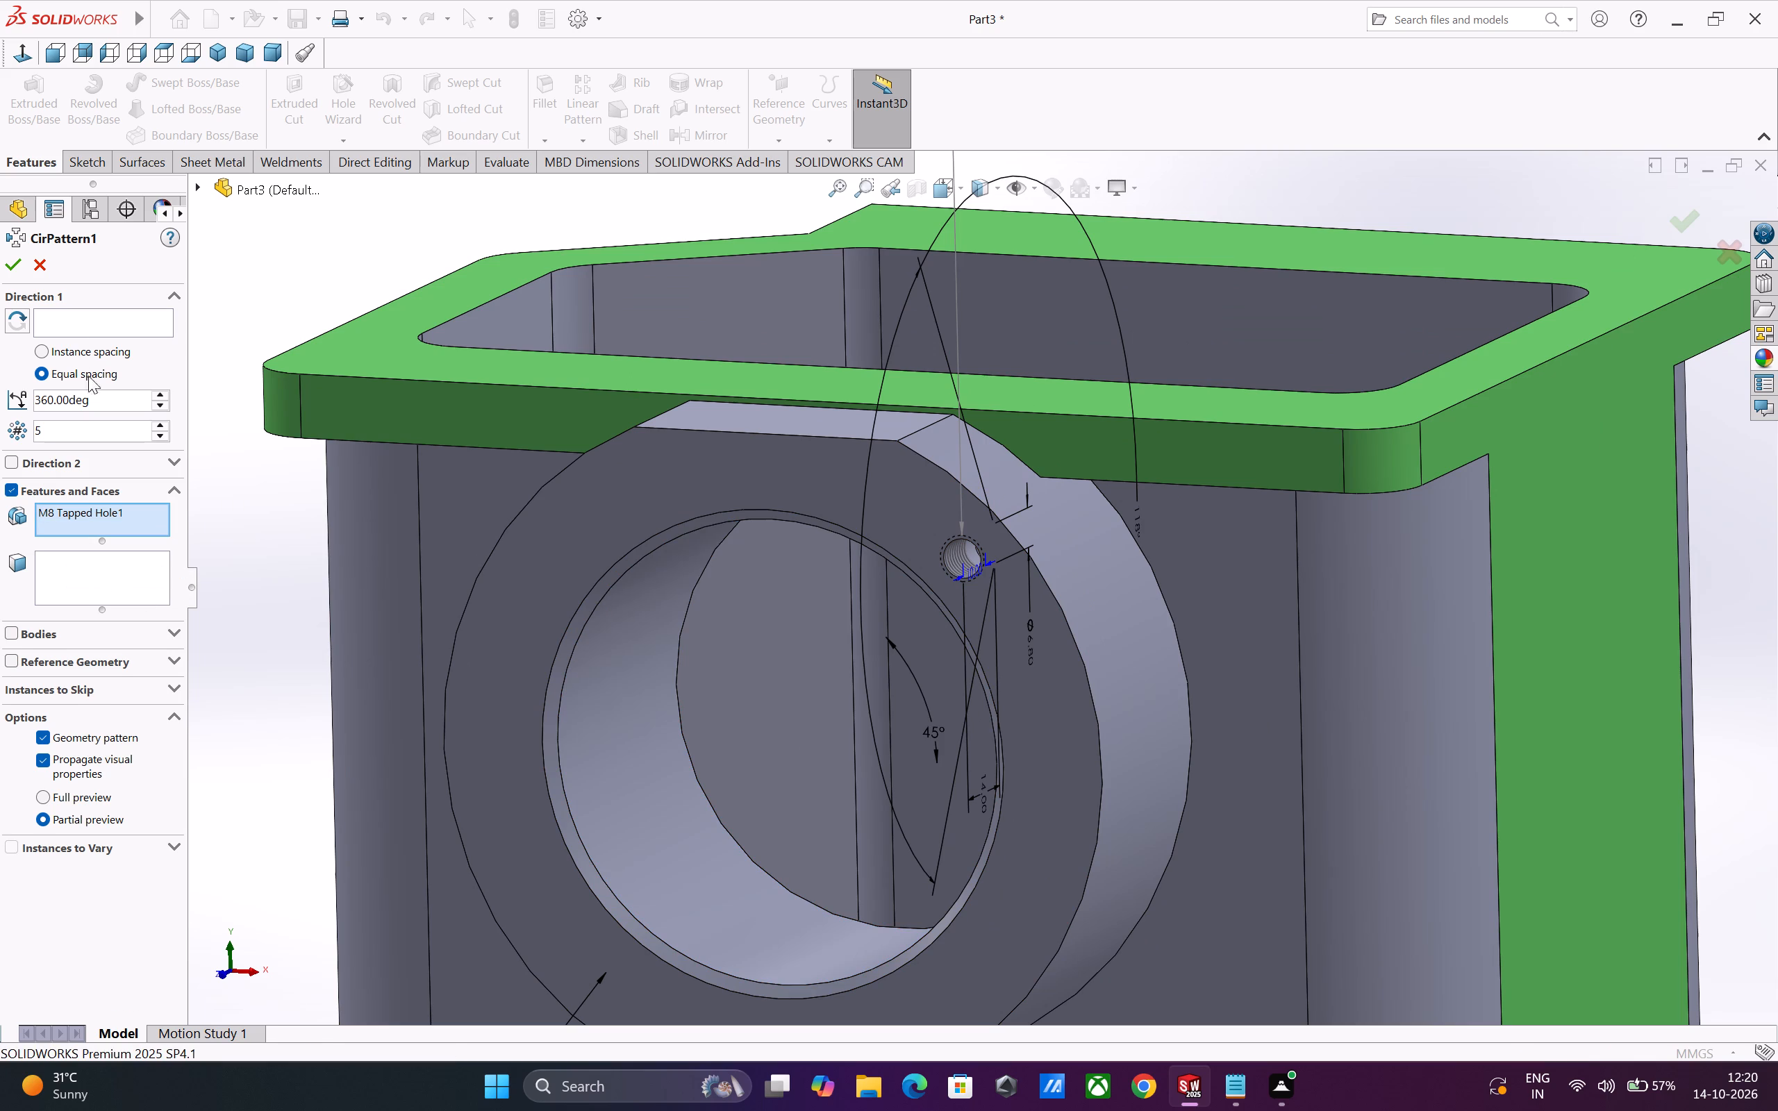
left_click(78, 319)
left_click(628, 711)
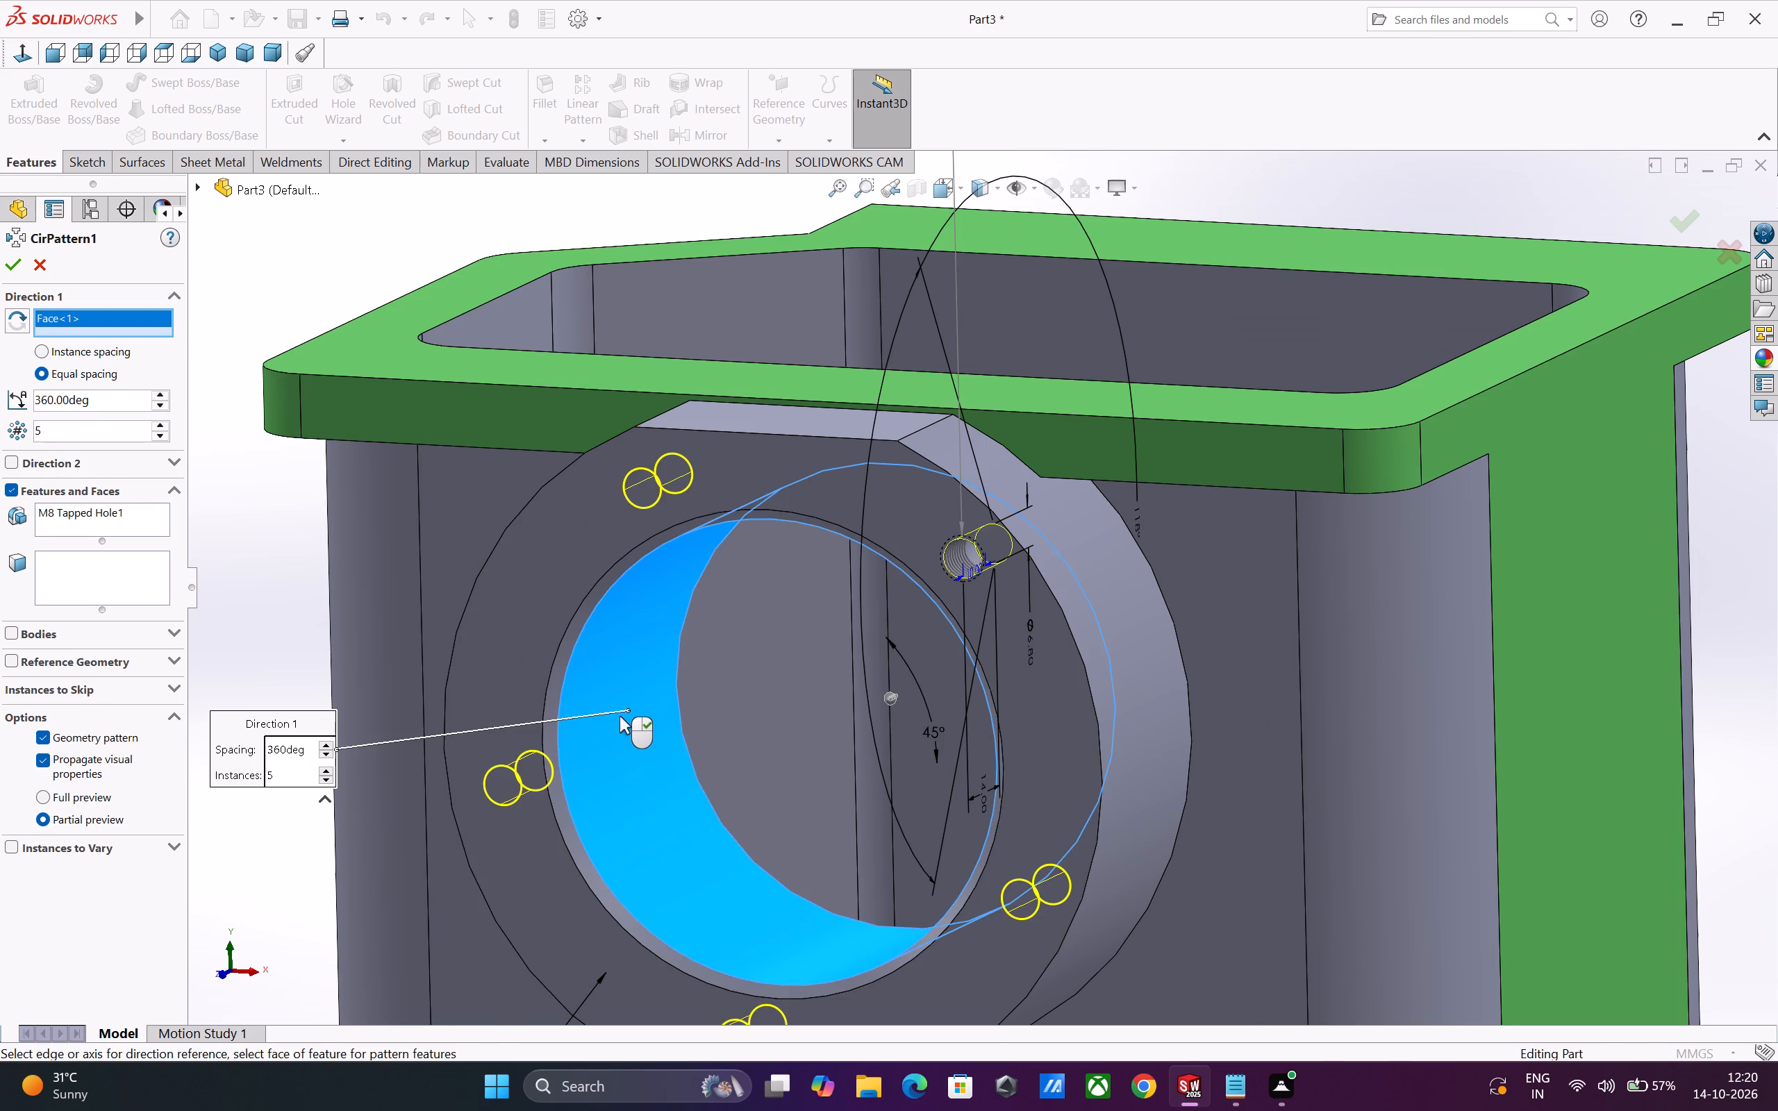
Set the circular pattern to 4 instances equally spaced over 360° and create it.
scroll(620, 716, "up", 2)
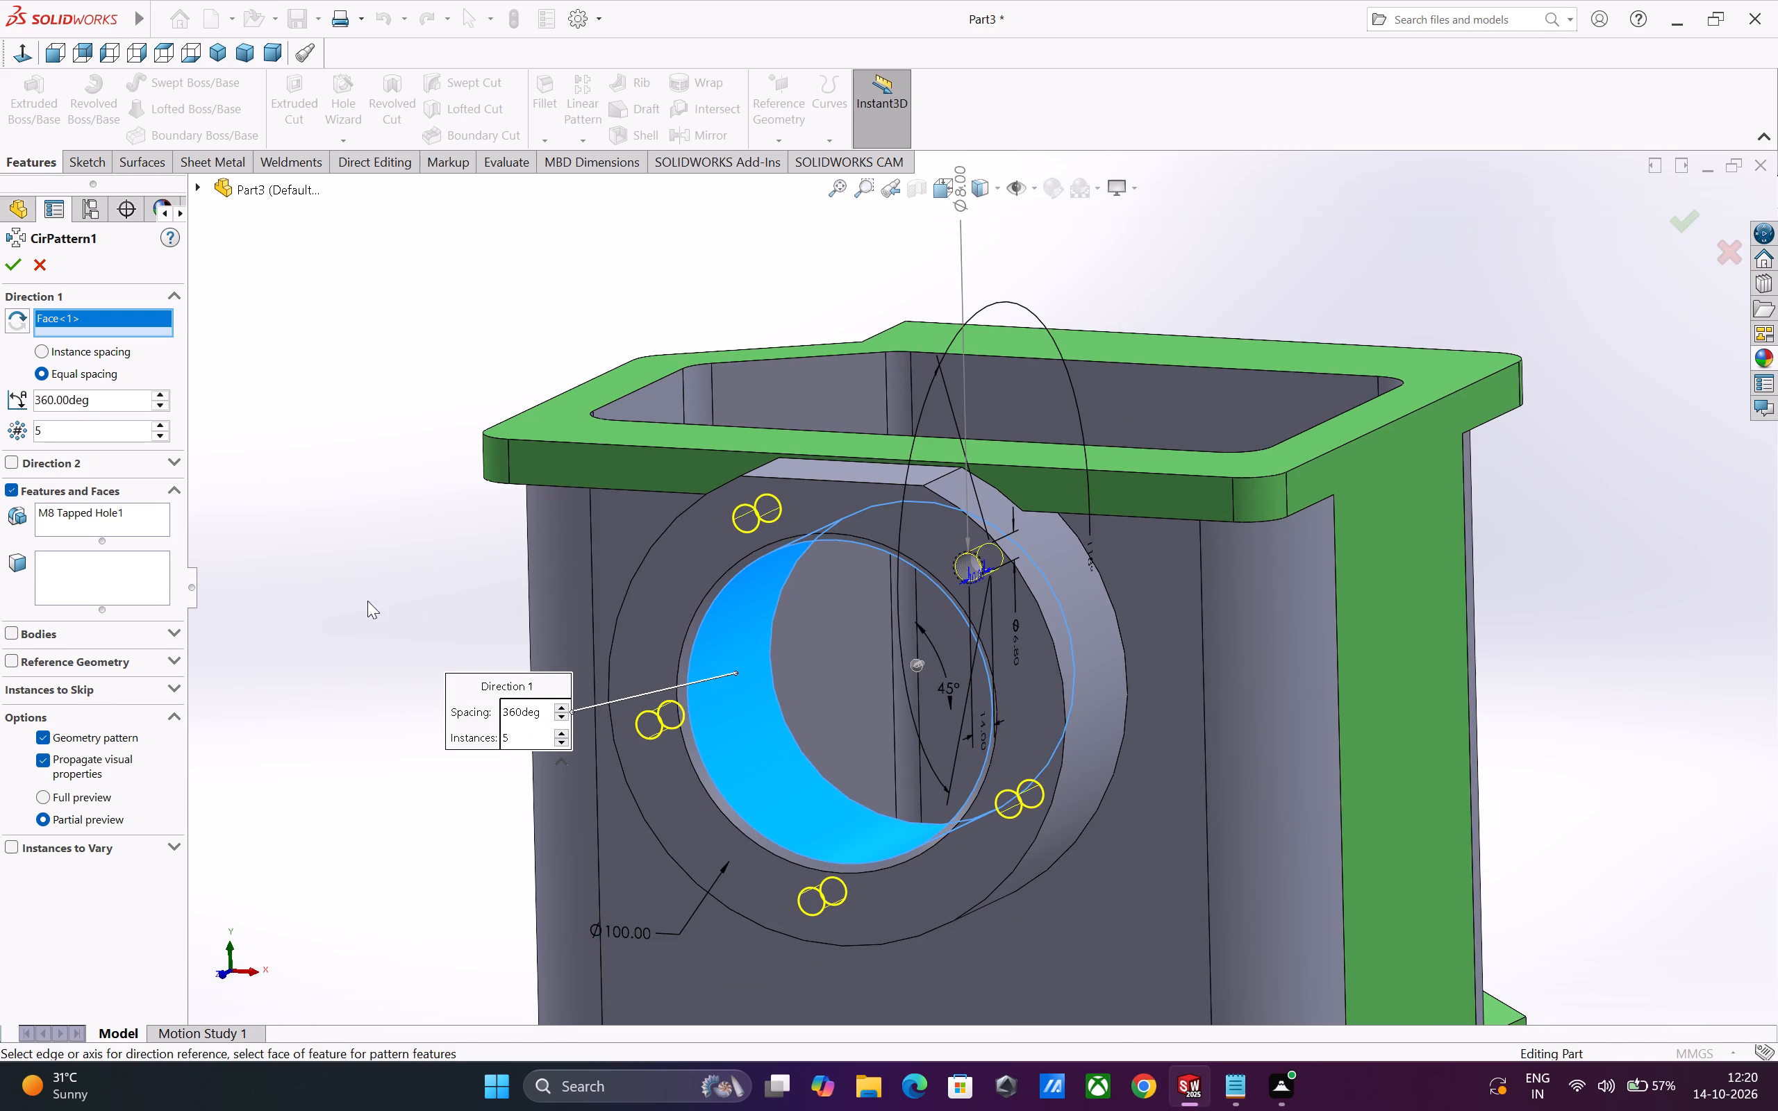
double_click(97, 438)
key("4")
key("Return")
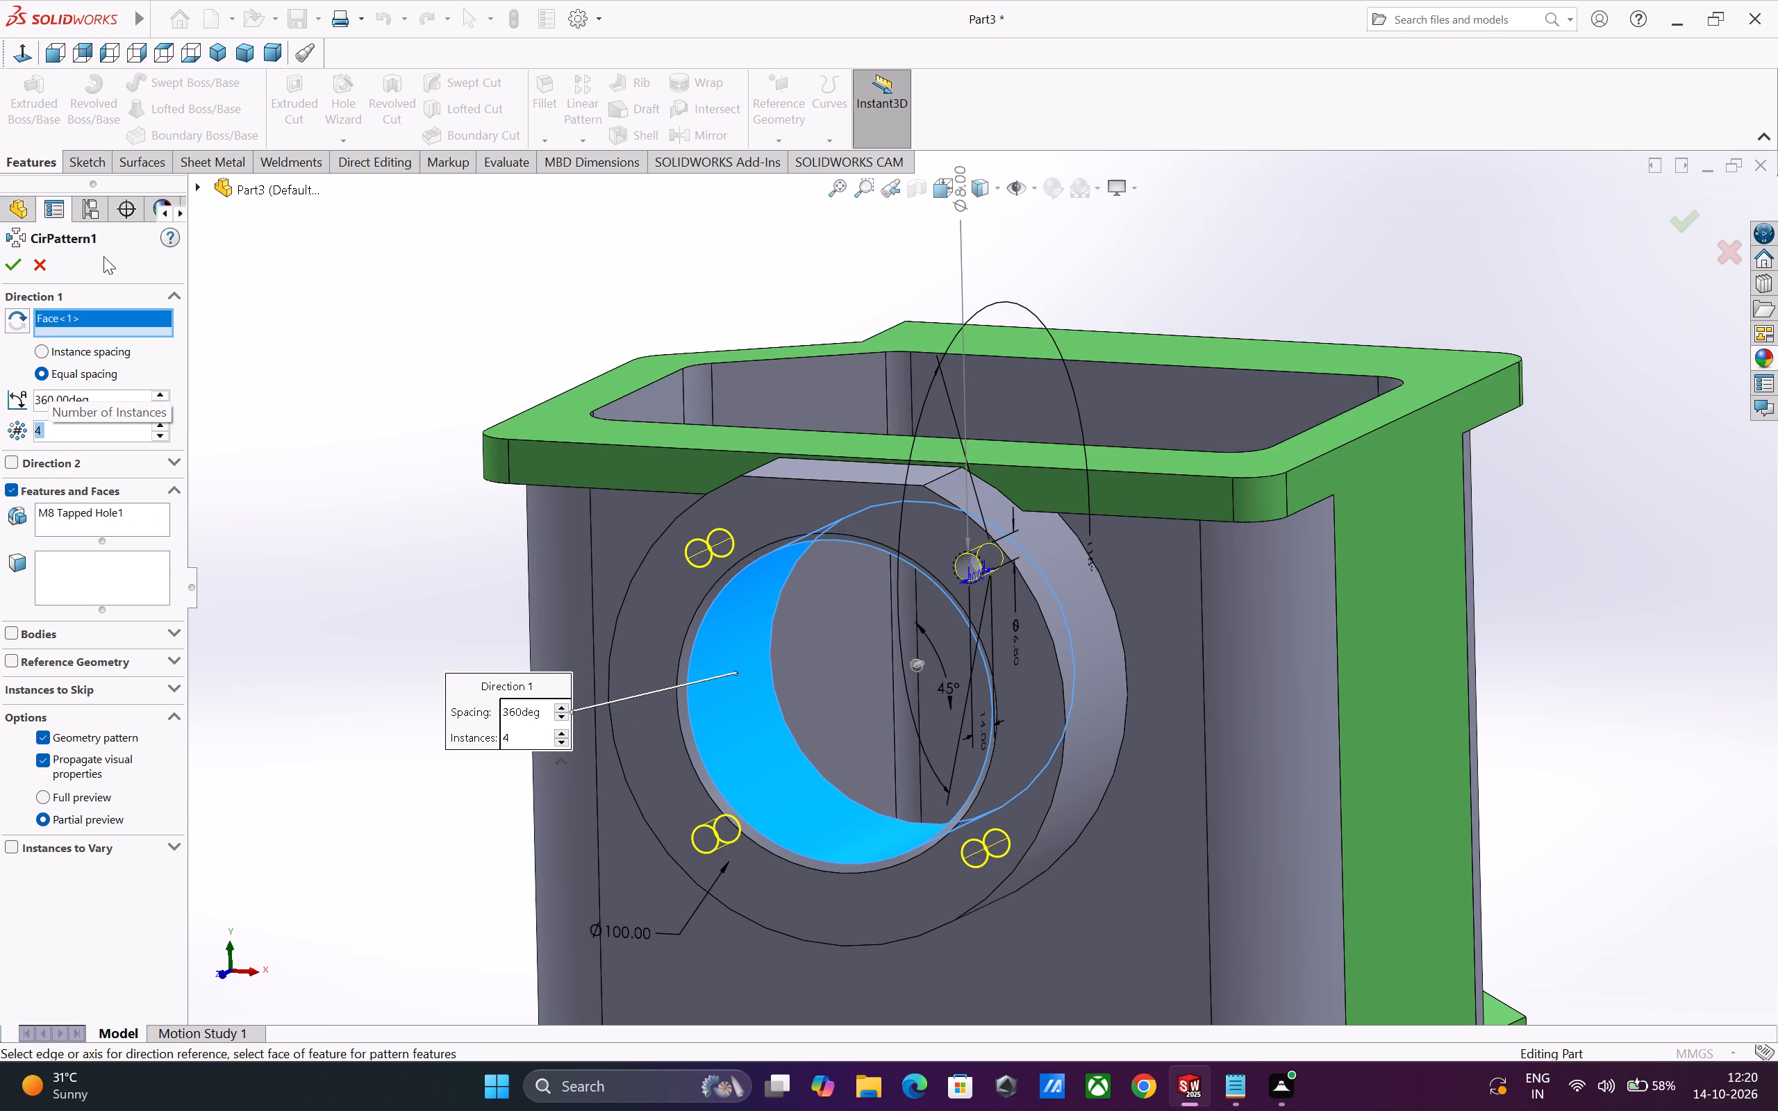
left_click(13, 270)
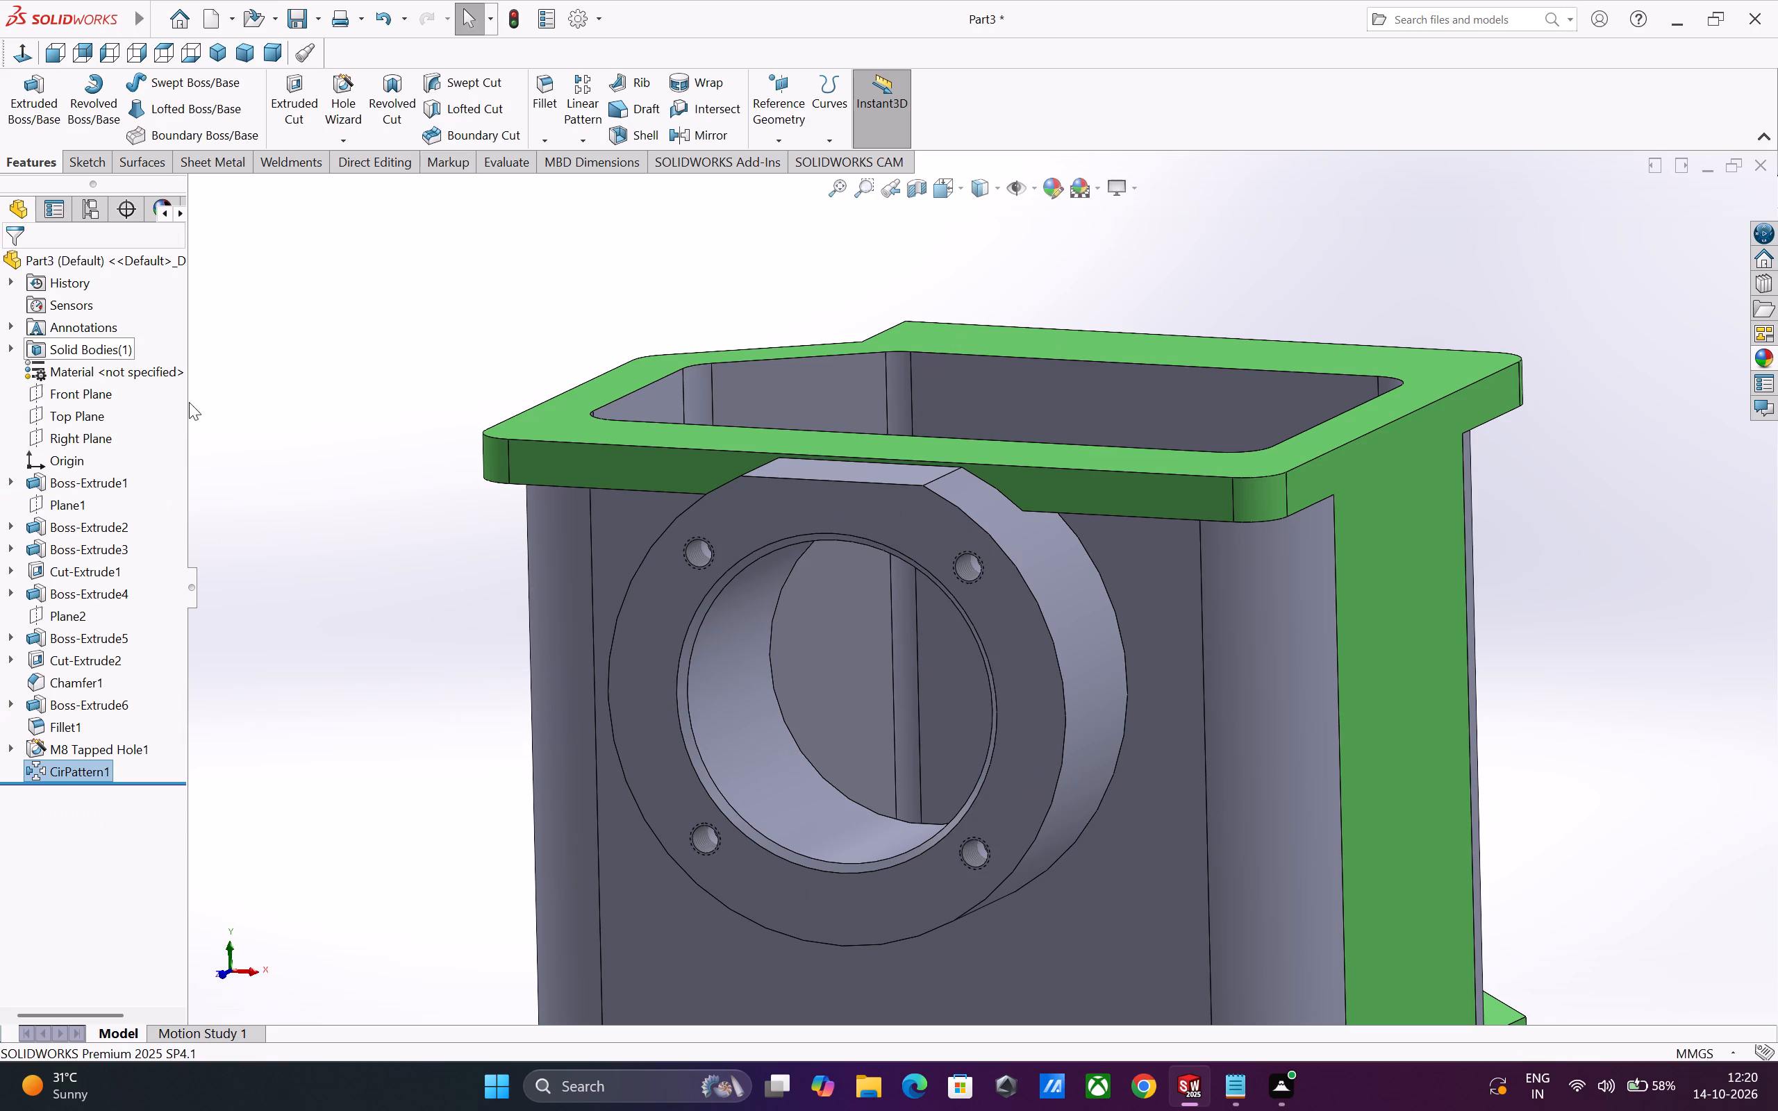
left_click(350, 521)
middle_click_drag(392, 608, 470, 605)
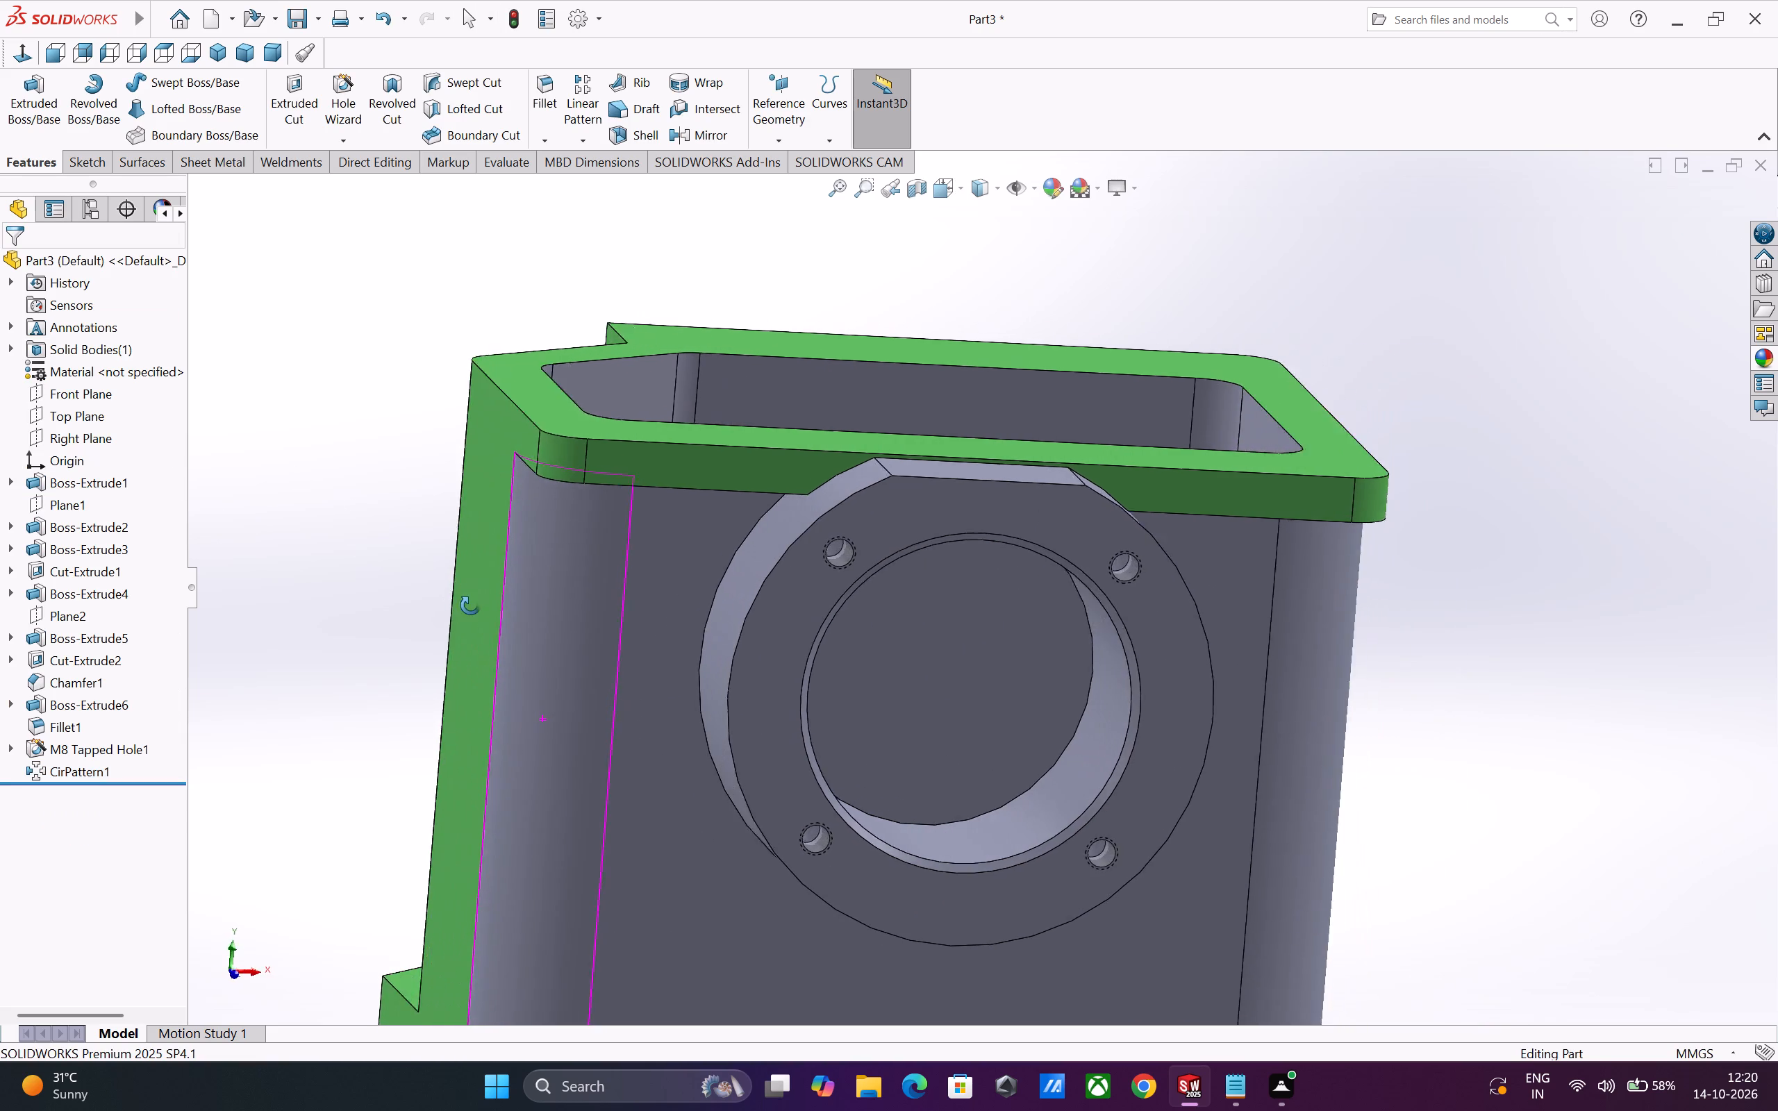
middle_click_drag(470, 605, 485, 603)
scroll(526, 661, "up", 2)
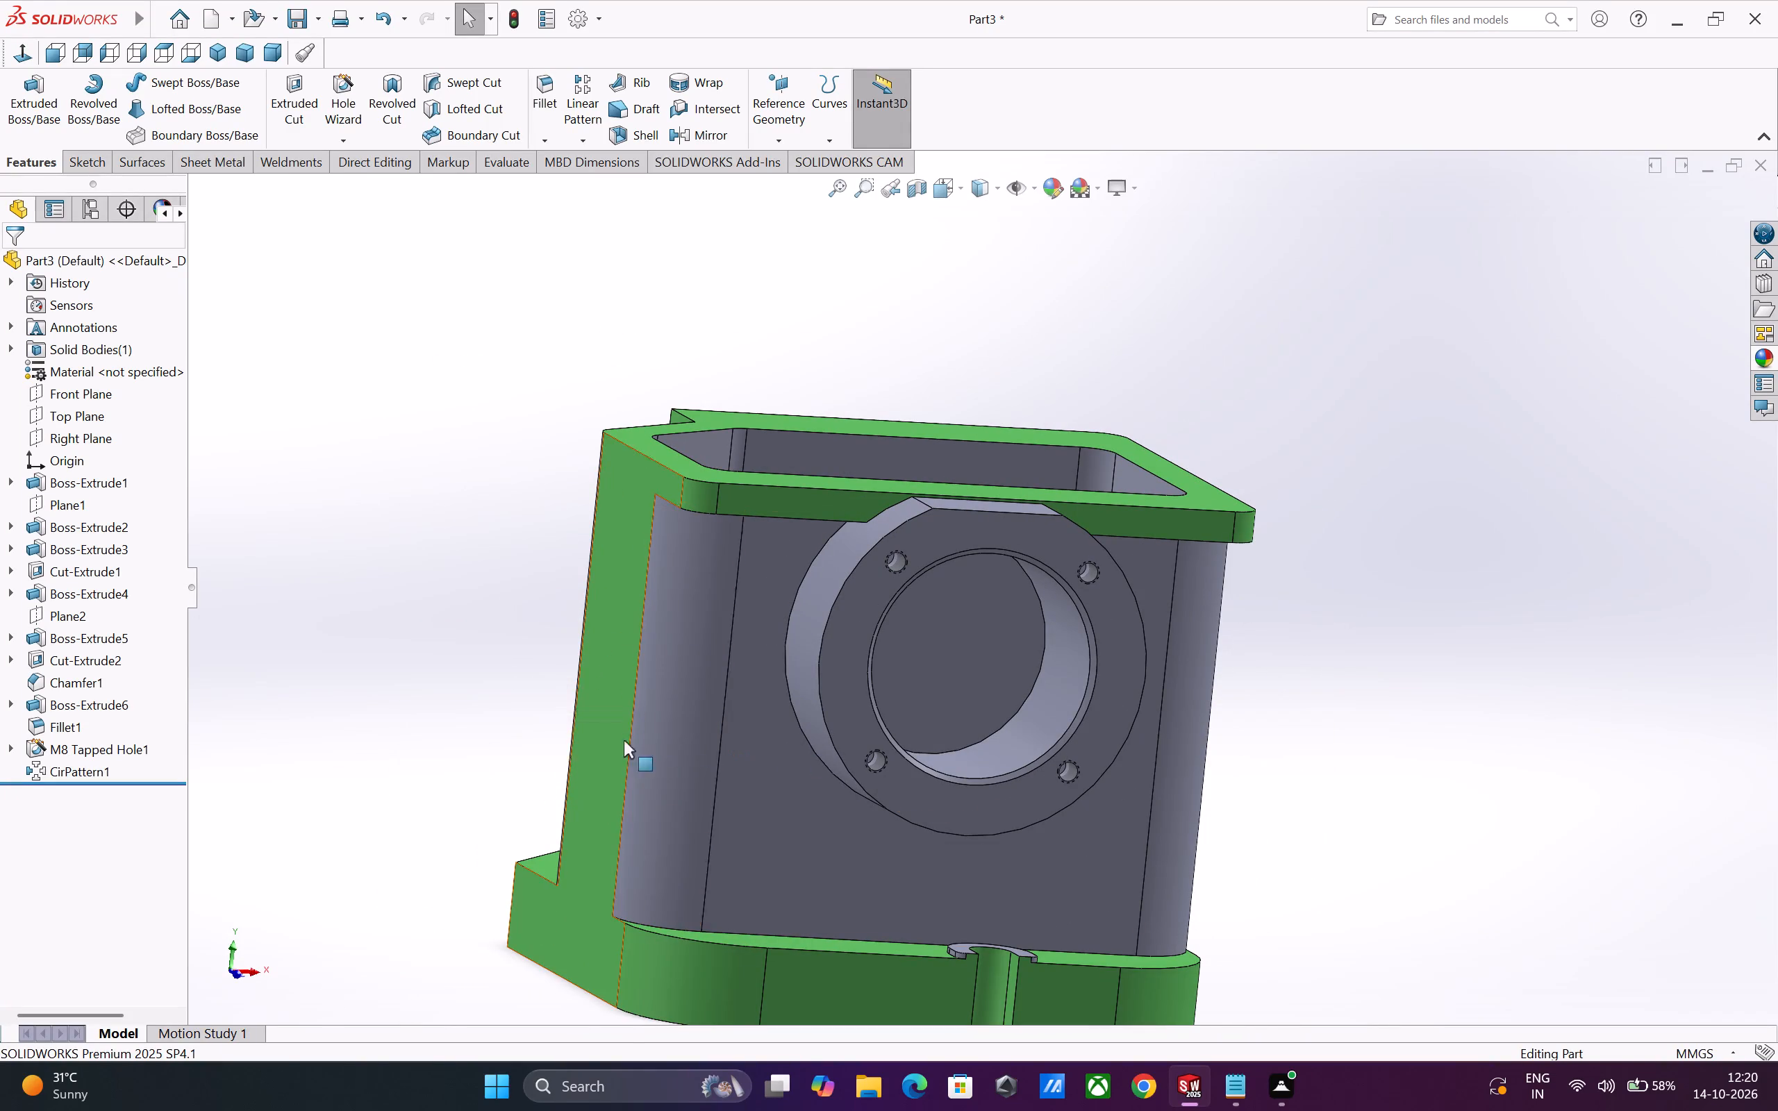
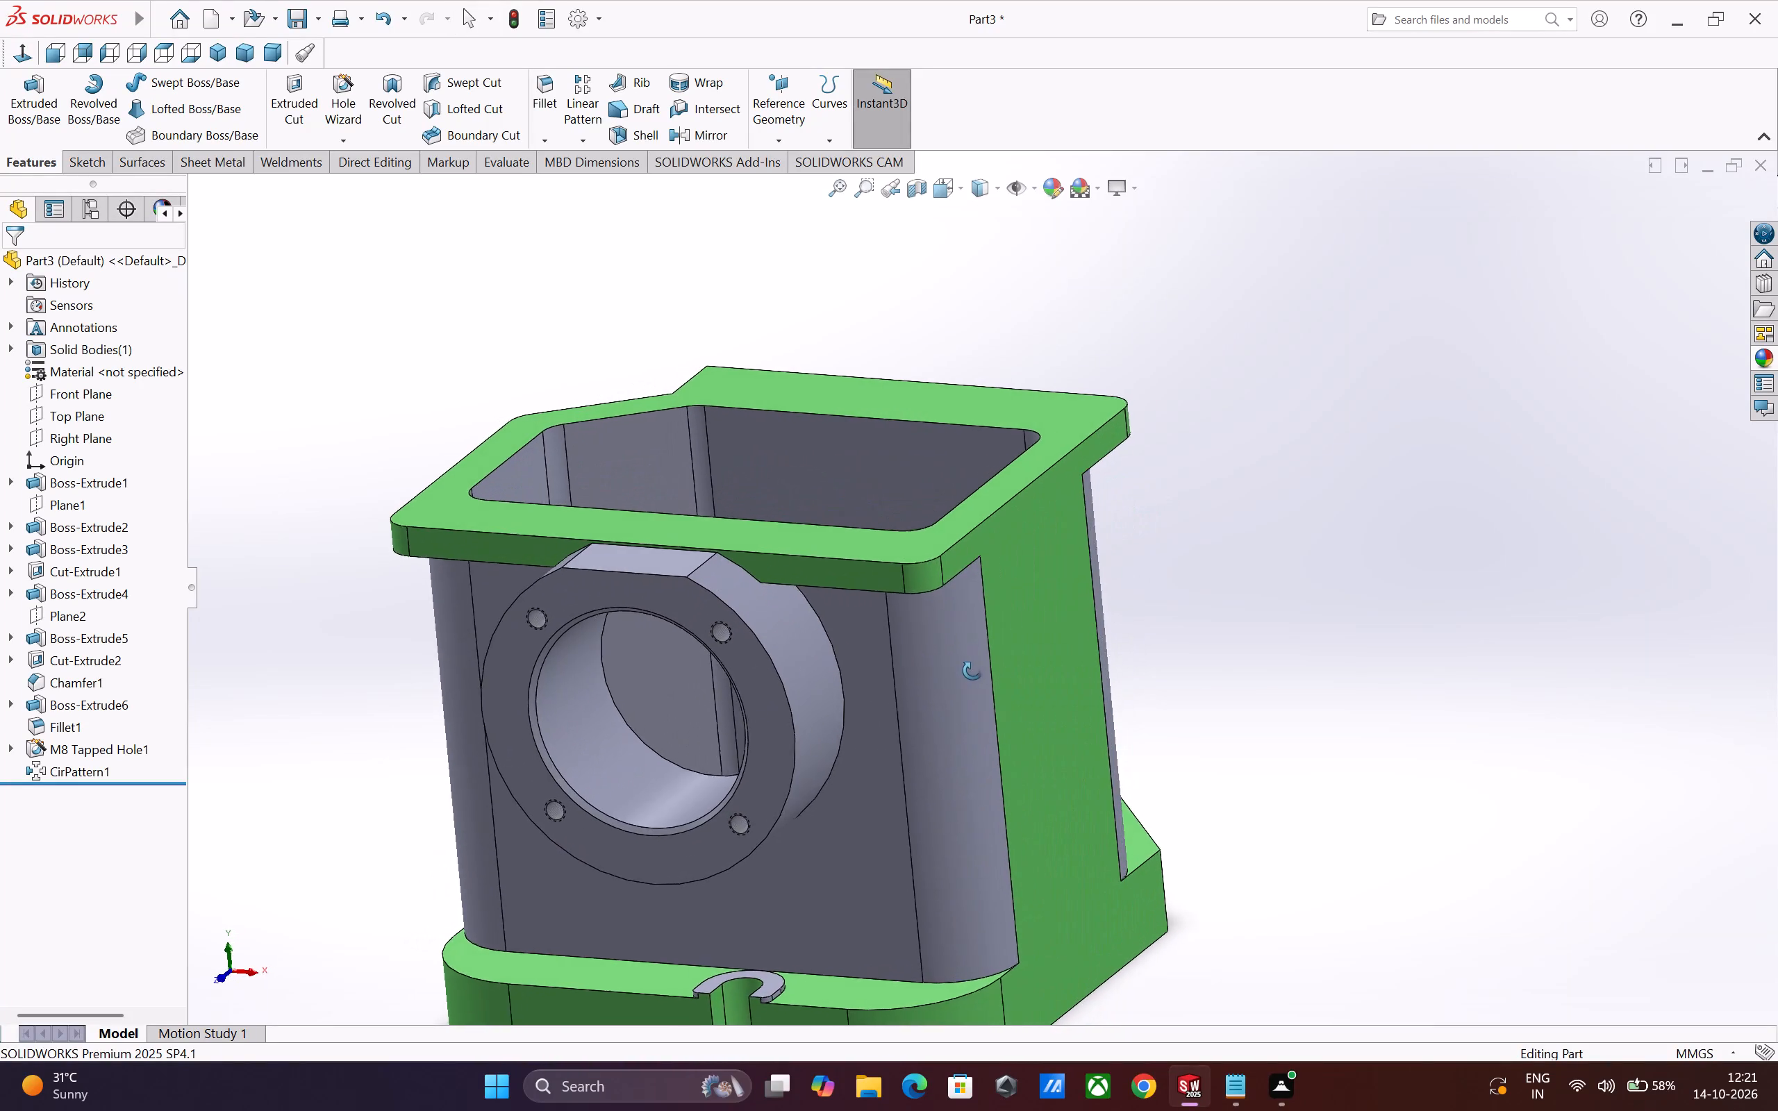
Examine the upper M8 tapped holes on the round flange from several angles to check their threads and depth.
scroll(739, 649, "down", 1)
scroll(681, 660, "down", 1)
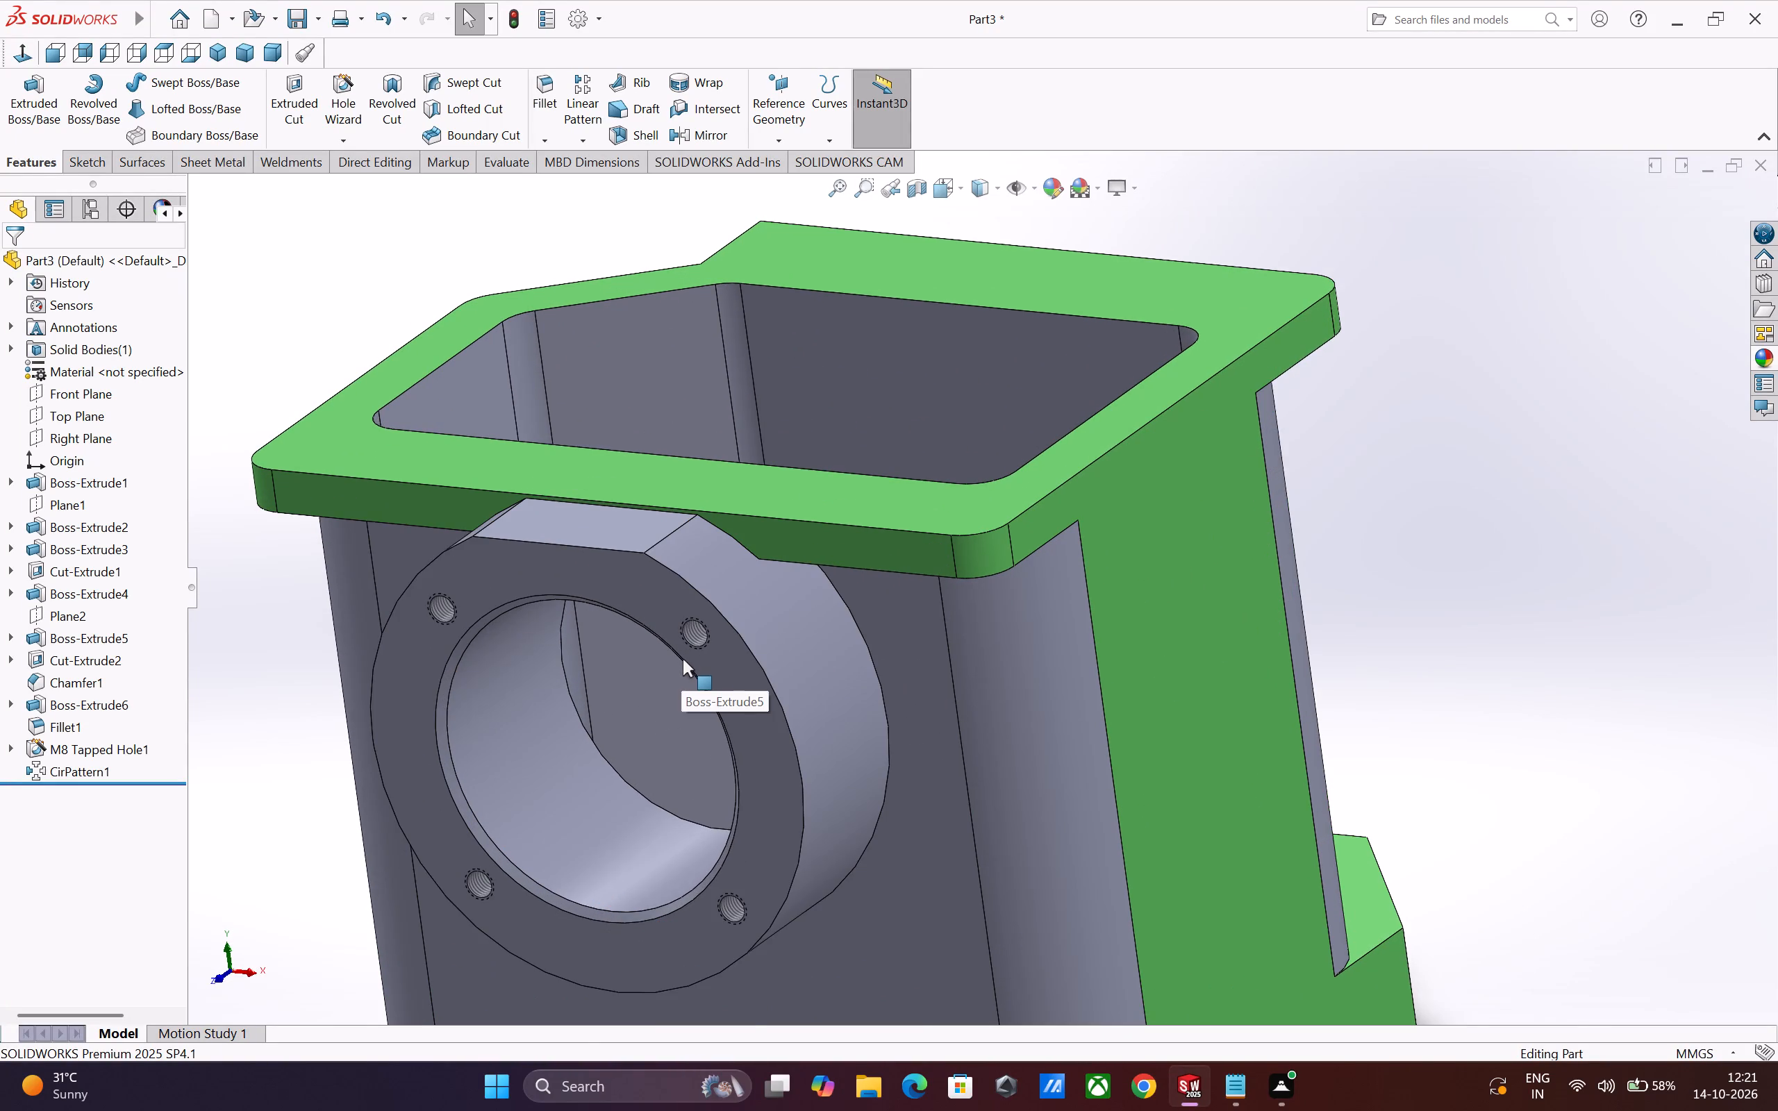
scroll(683, 659, "down", 3)
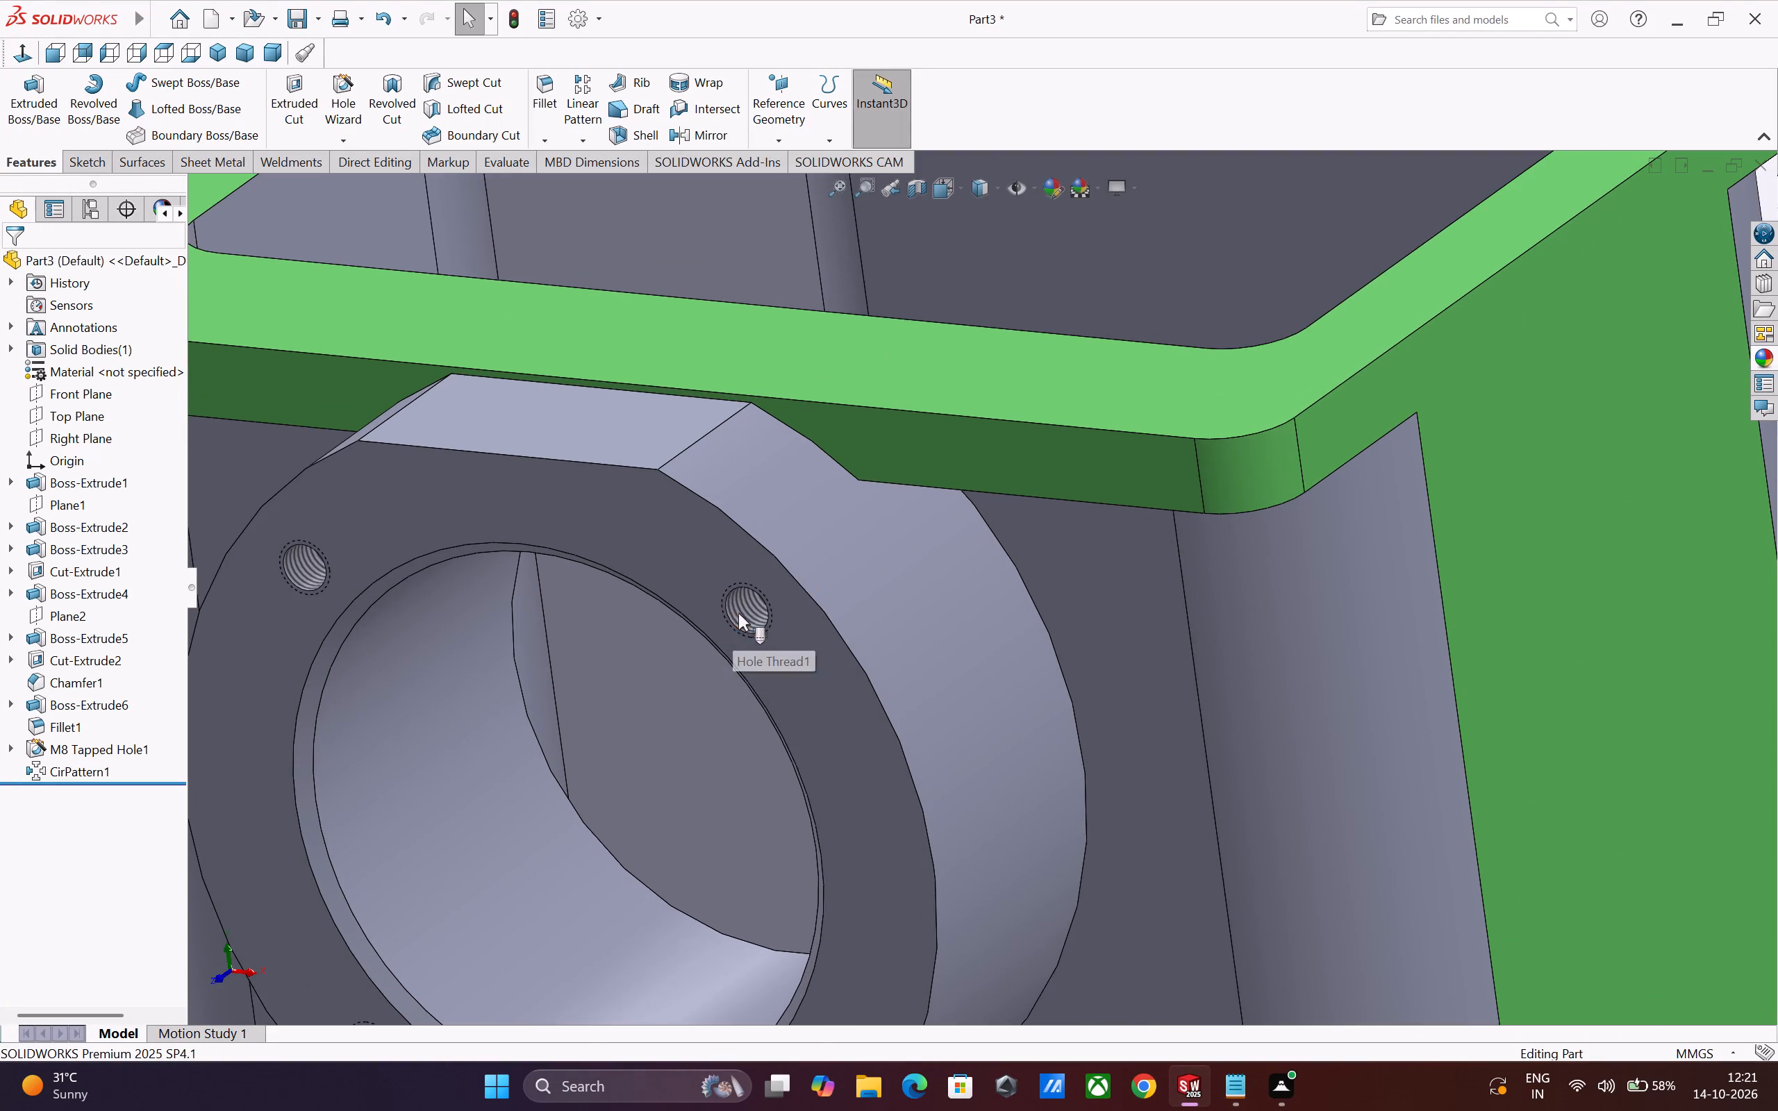
scroll(742, 610, "down", 4)
middle_click_drag(797, 630, 839, 607)
middle_click_drag(853, 673, 912, 643)
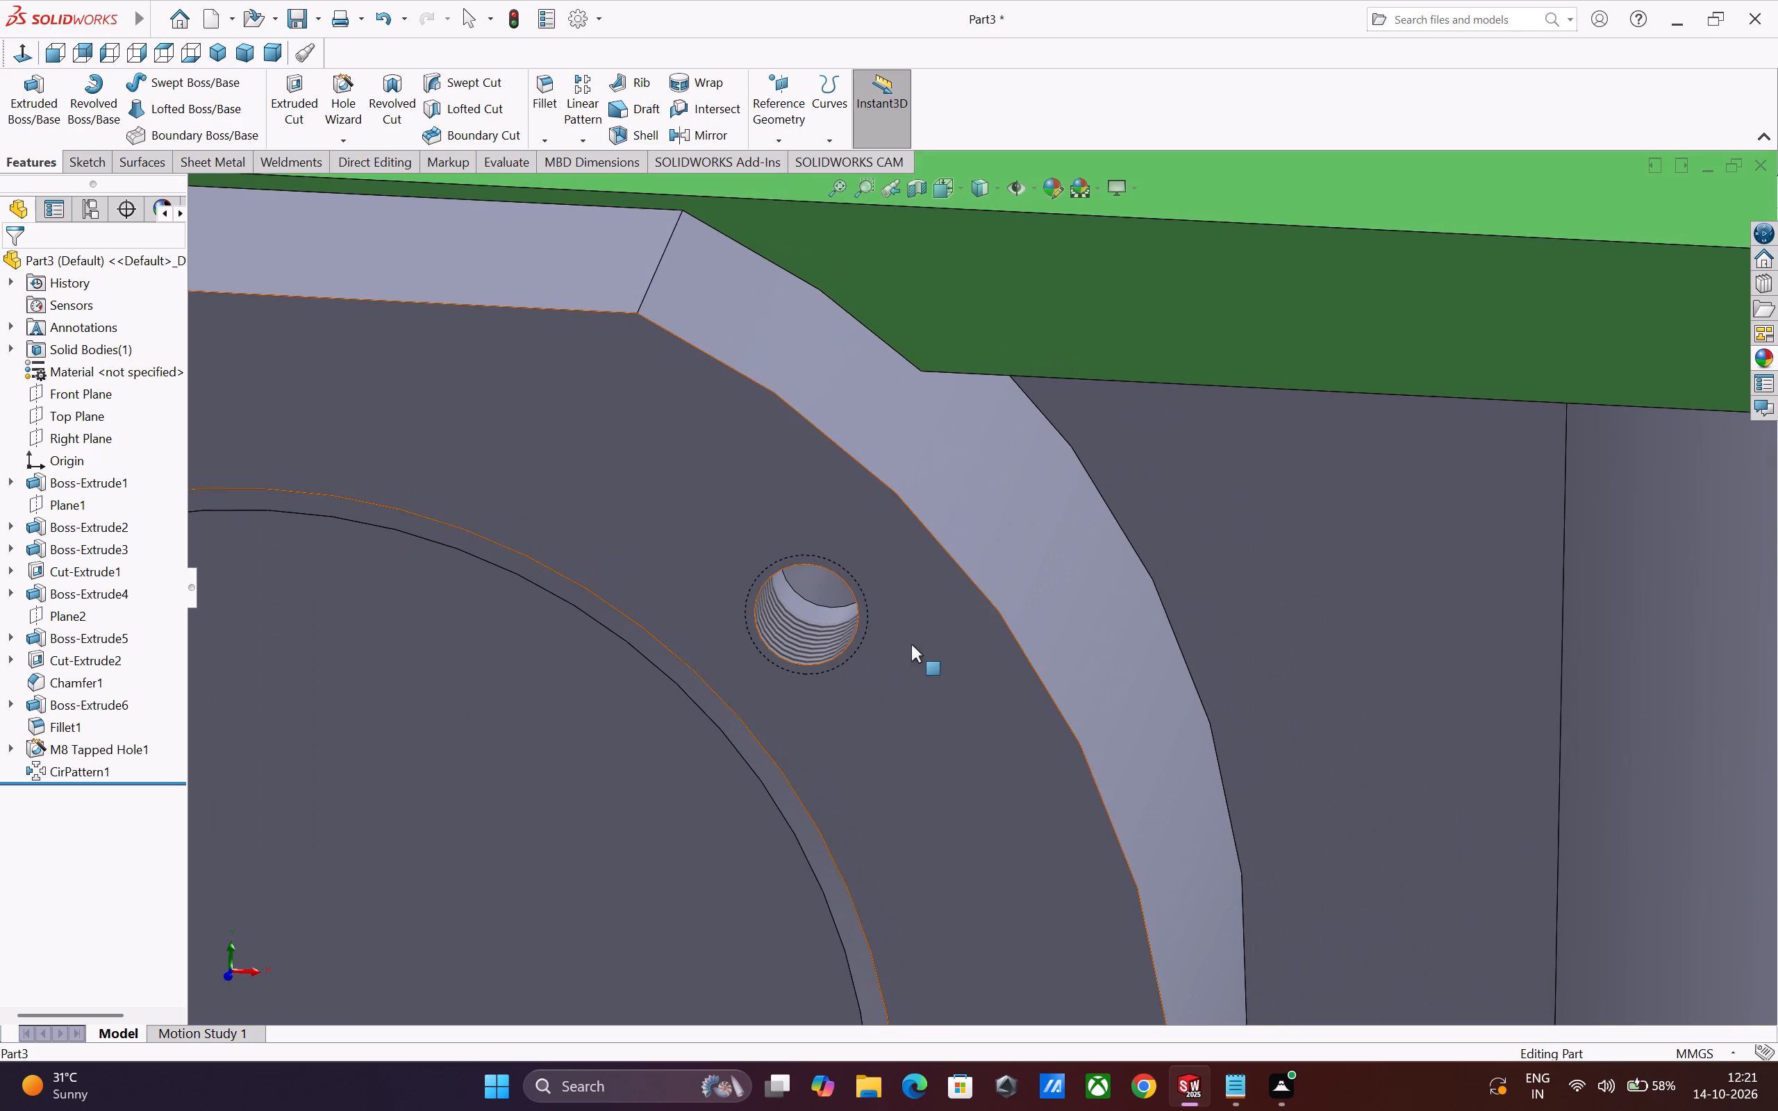
scroll(922, 669, "up", 4)
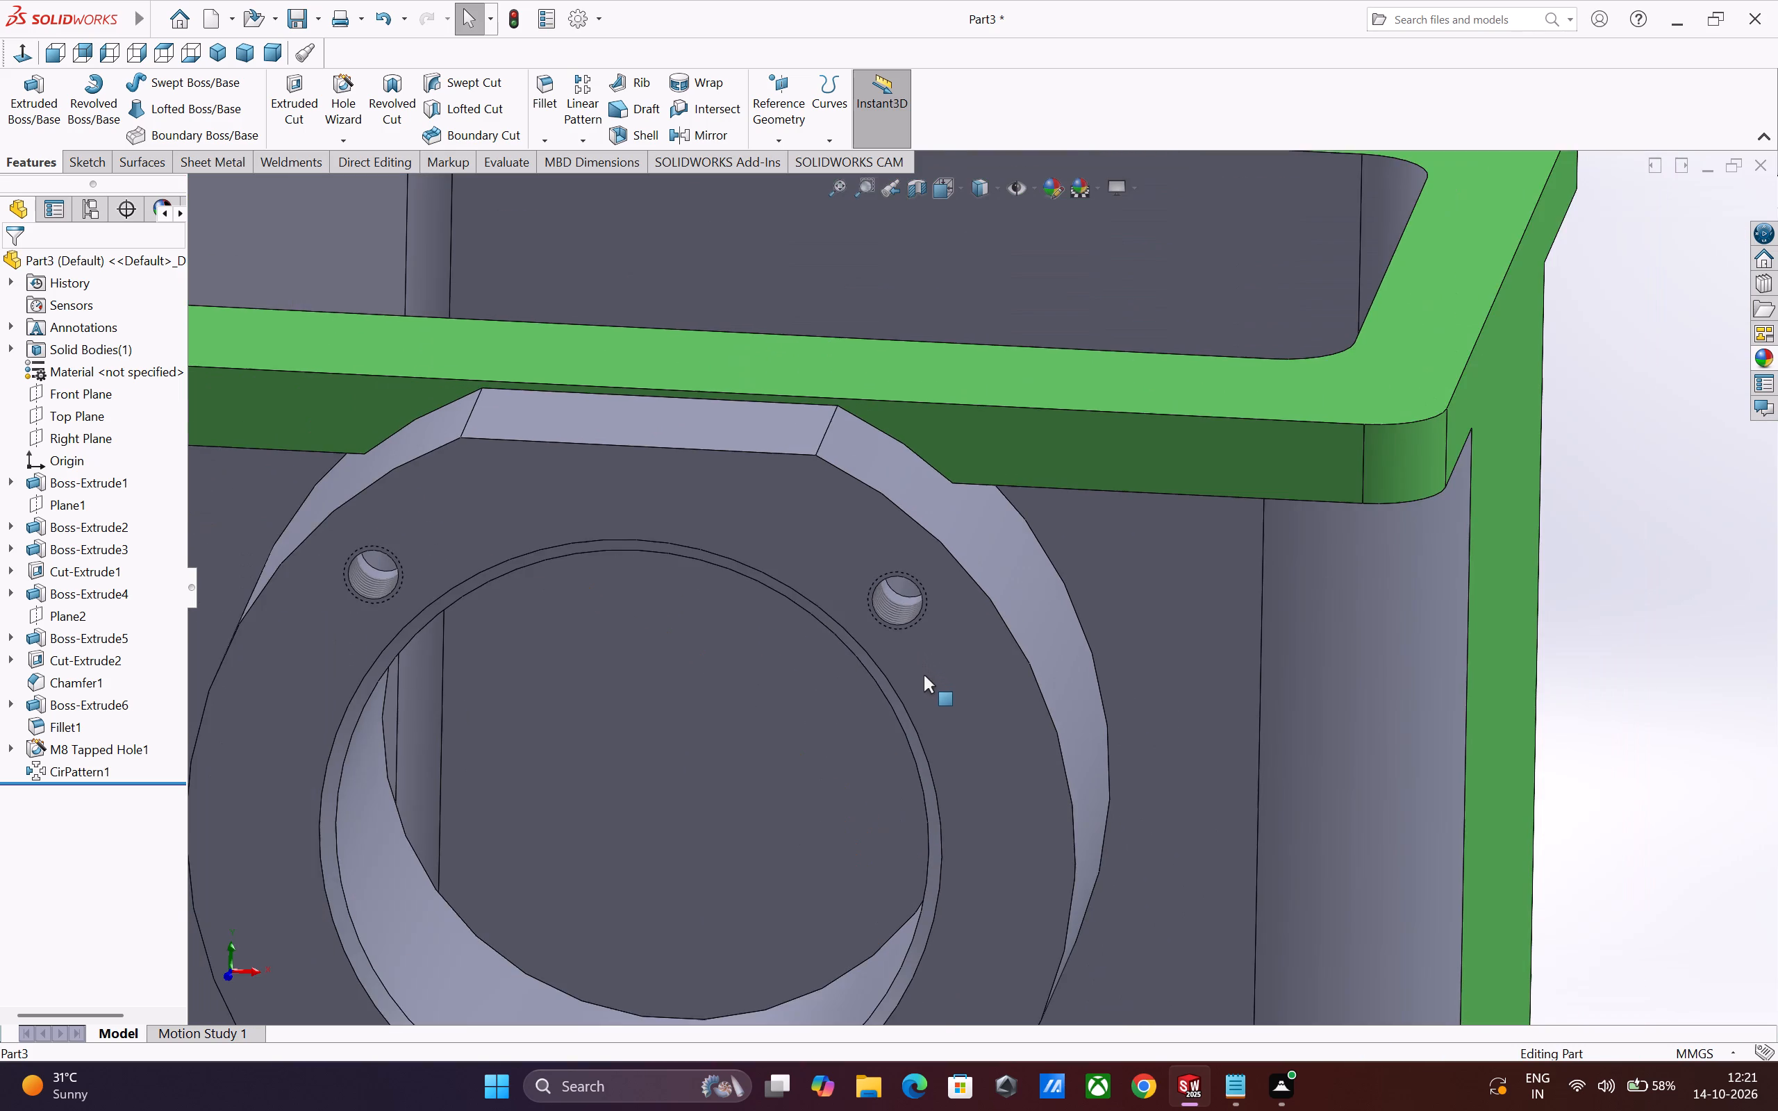
scroll(897, 673, "up", 2)
scroll(750, 694, "up", 1)
middle_click_drag(751, 694, 765, 692)
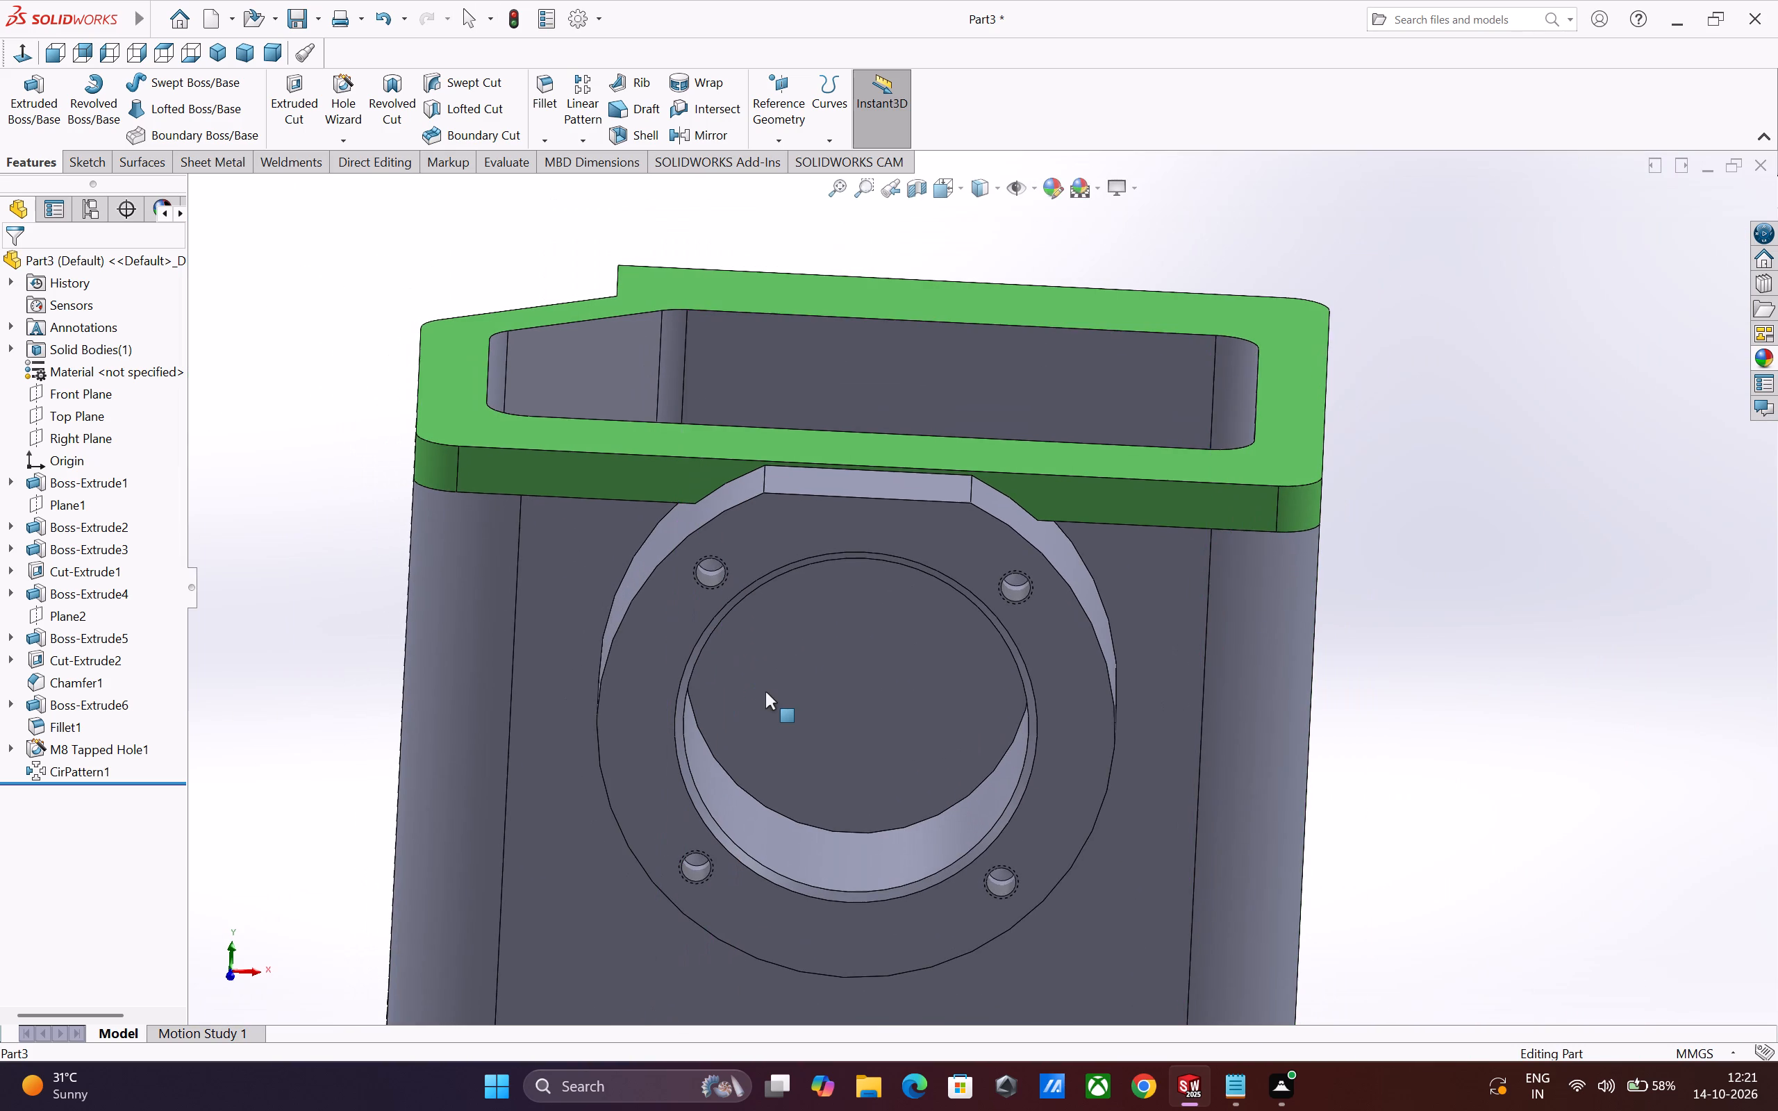
middle_click_drag(756, 656, 785, 642)
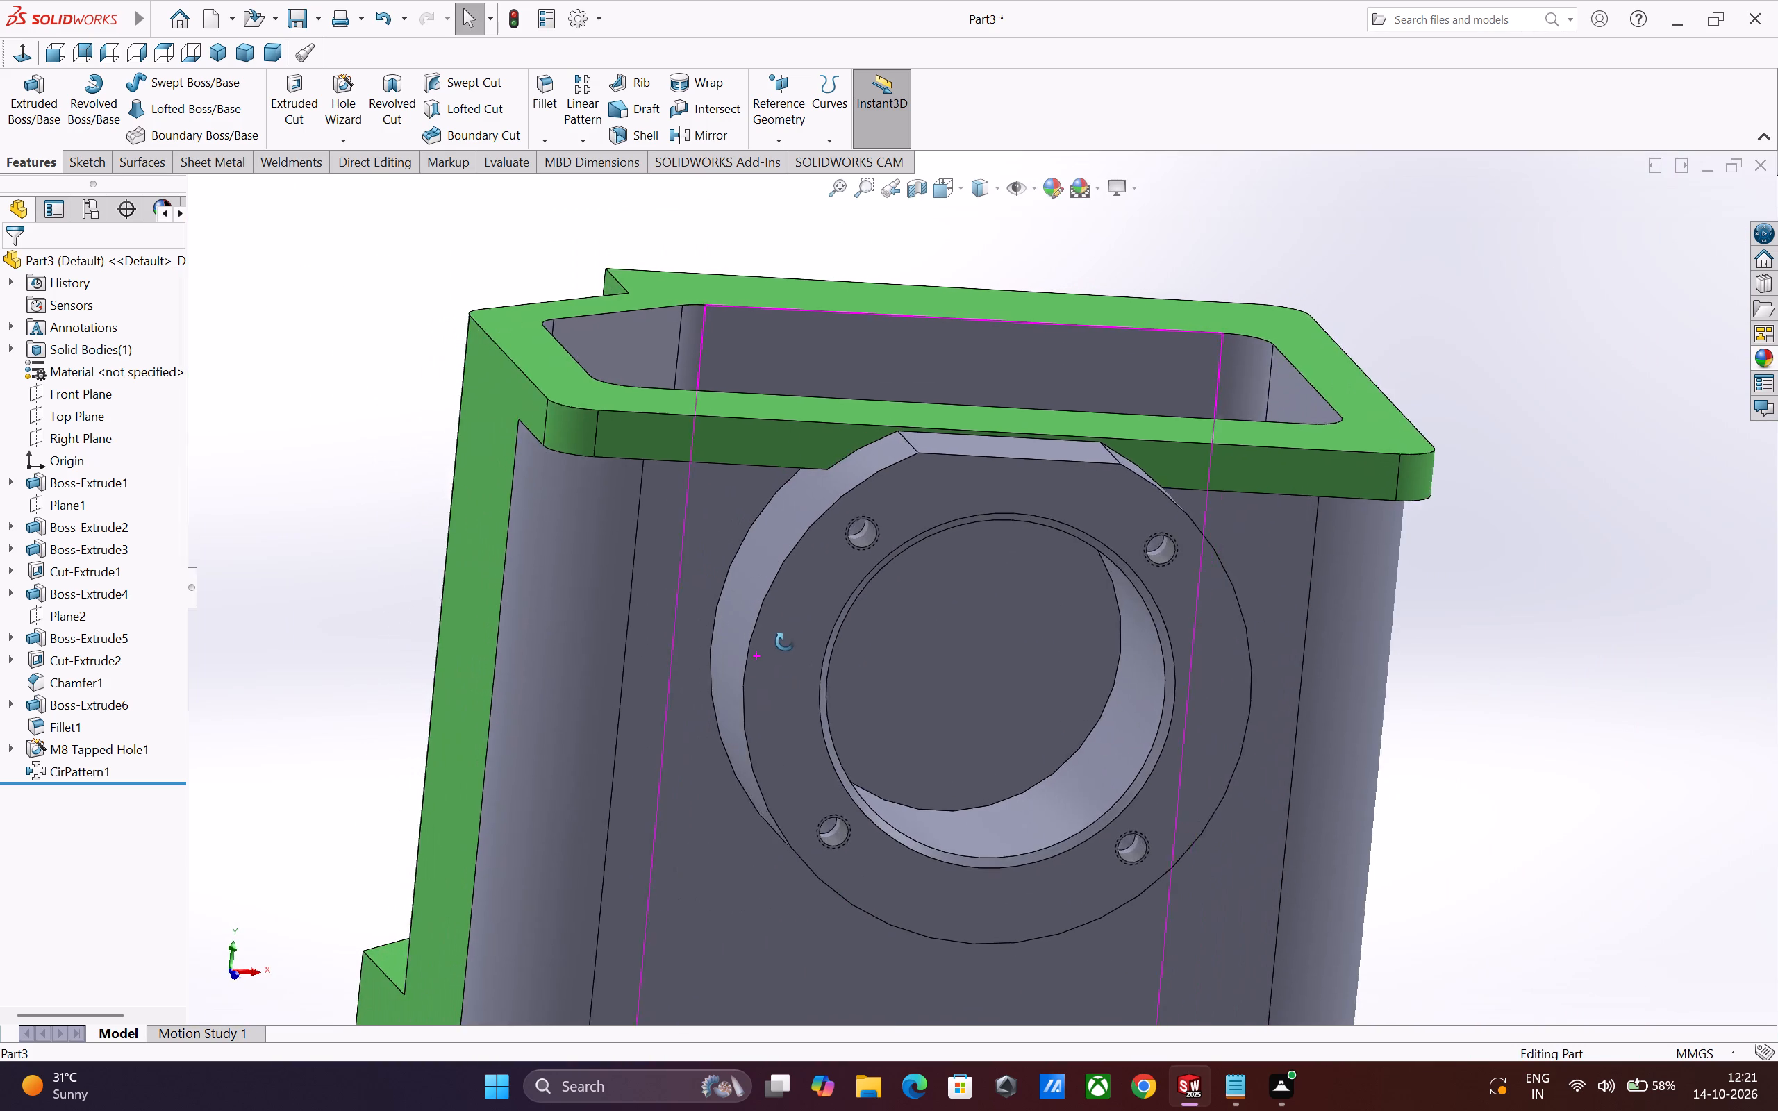
middle_click_drag(785, 642, 814, 630)
scroll(847, 679, "up", 2)
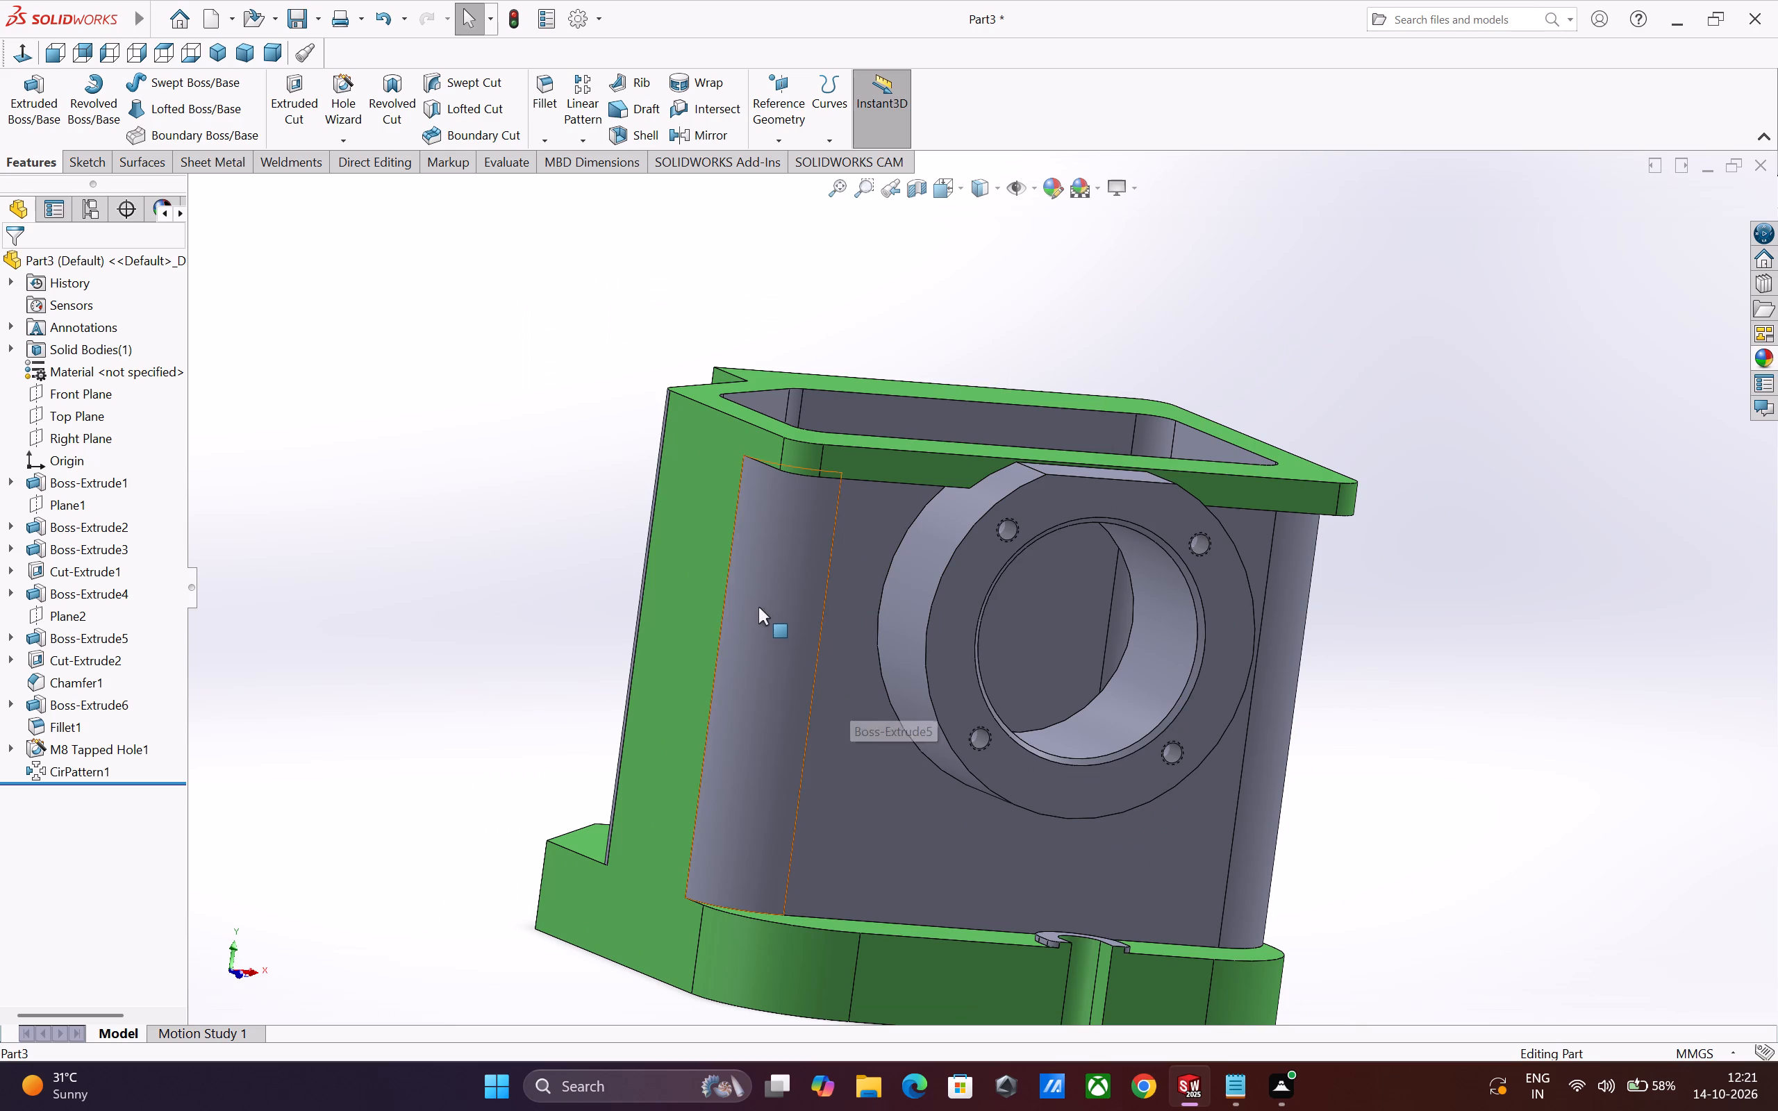
scroll(1020, 524, "down", 8)
middle_click_drag(1001, 619, 947, 644)
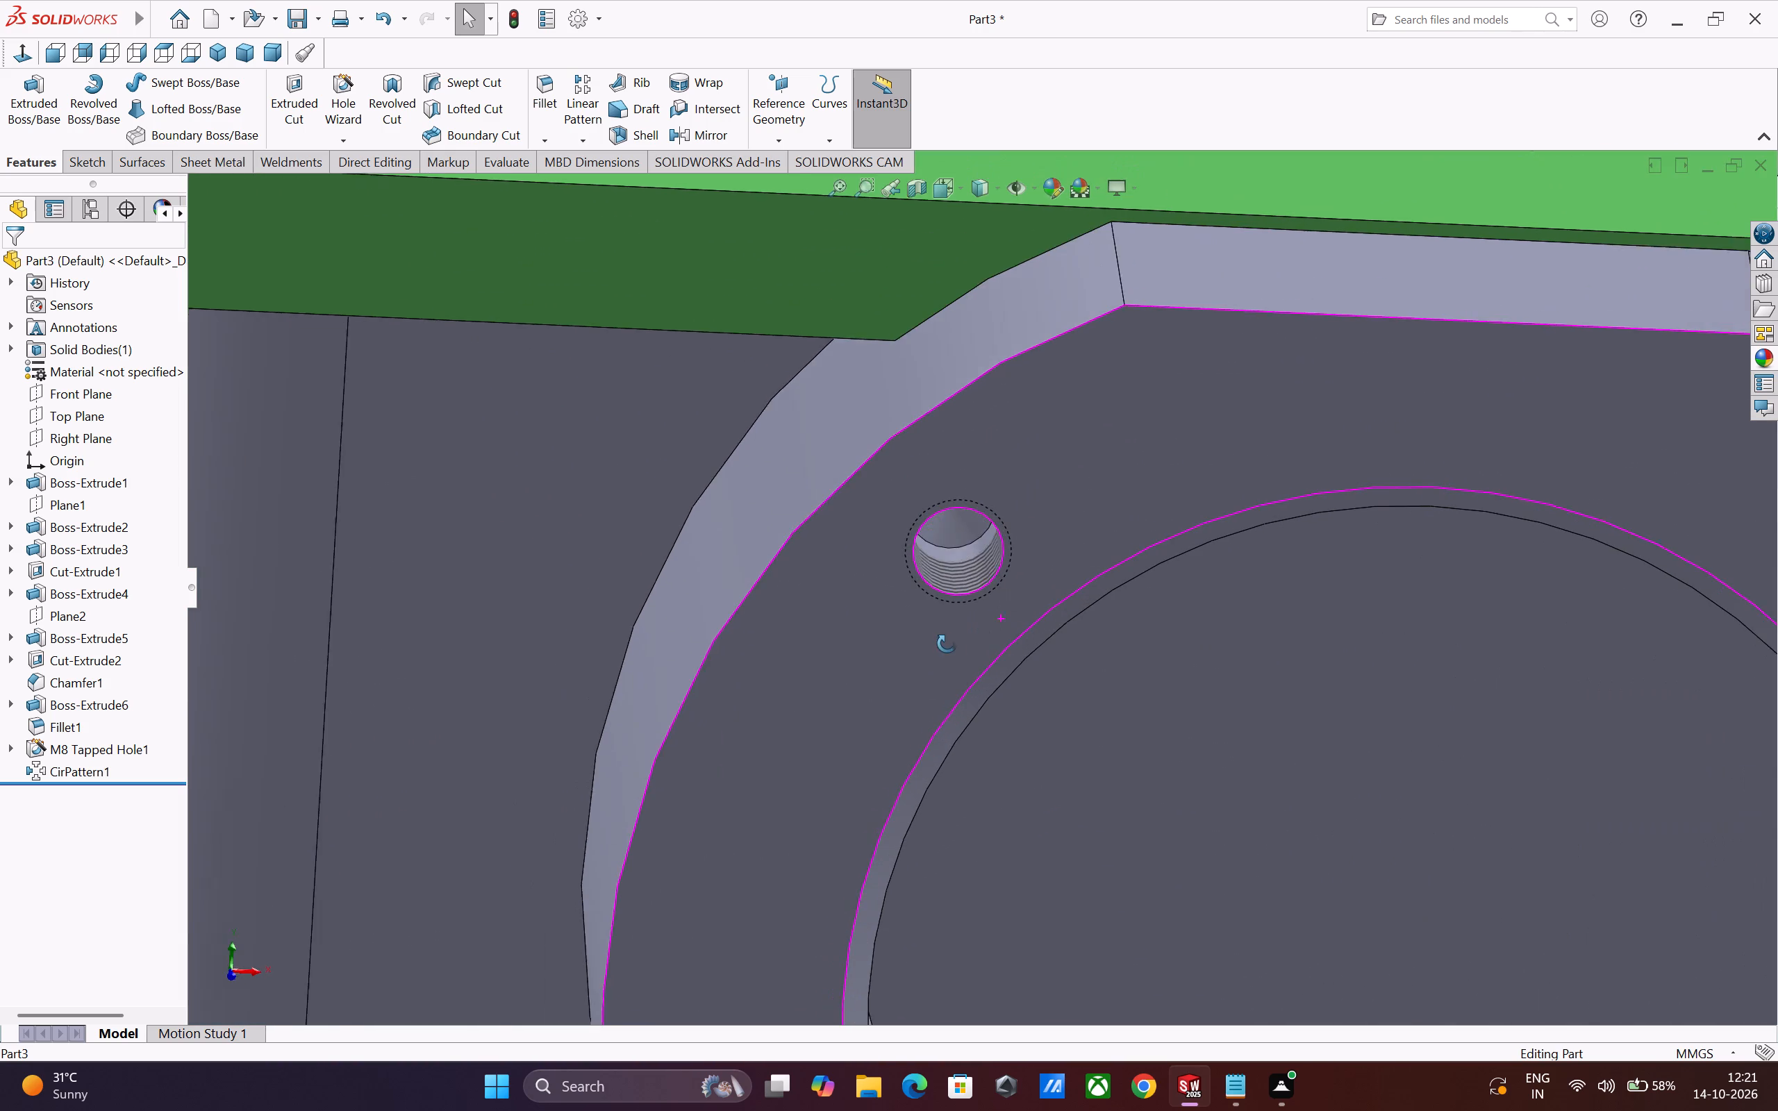
middle_click_drag(947, 644, 922, 593)
scroll(931, 616, "up", 1)
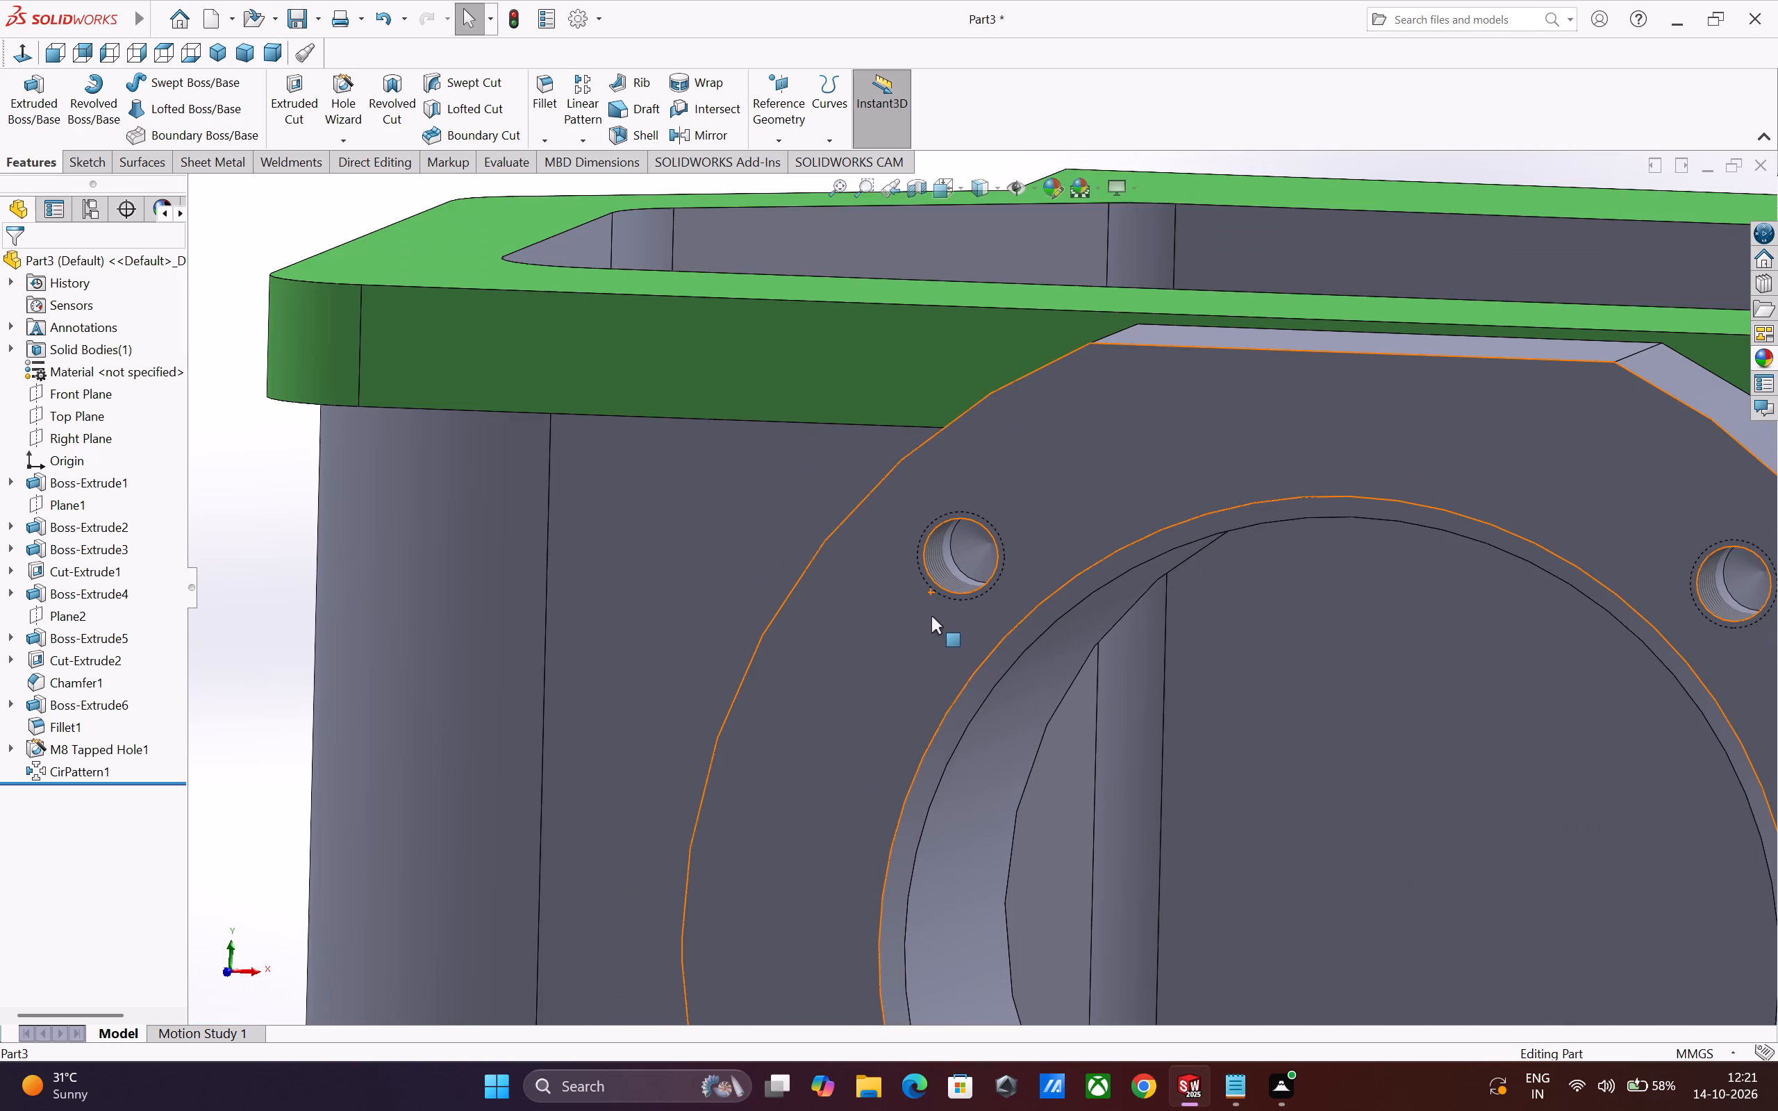
scroll(934, 622, "up", 4)
scroll(995, 693, "up", 3)
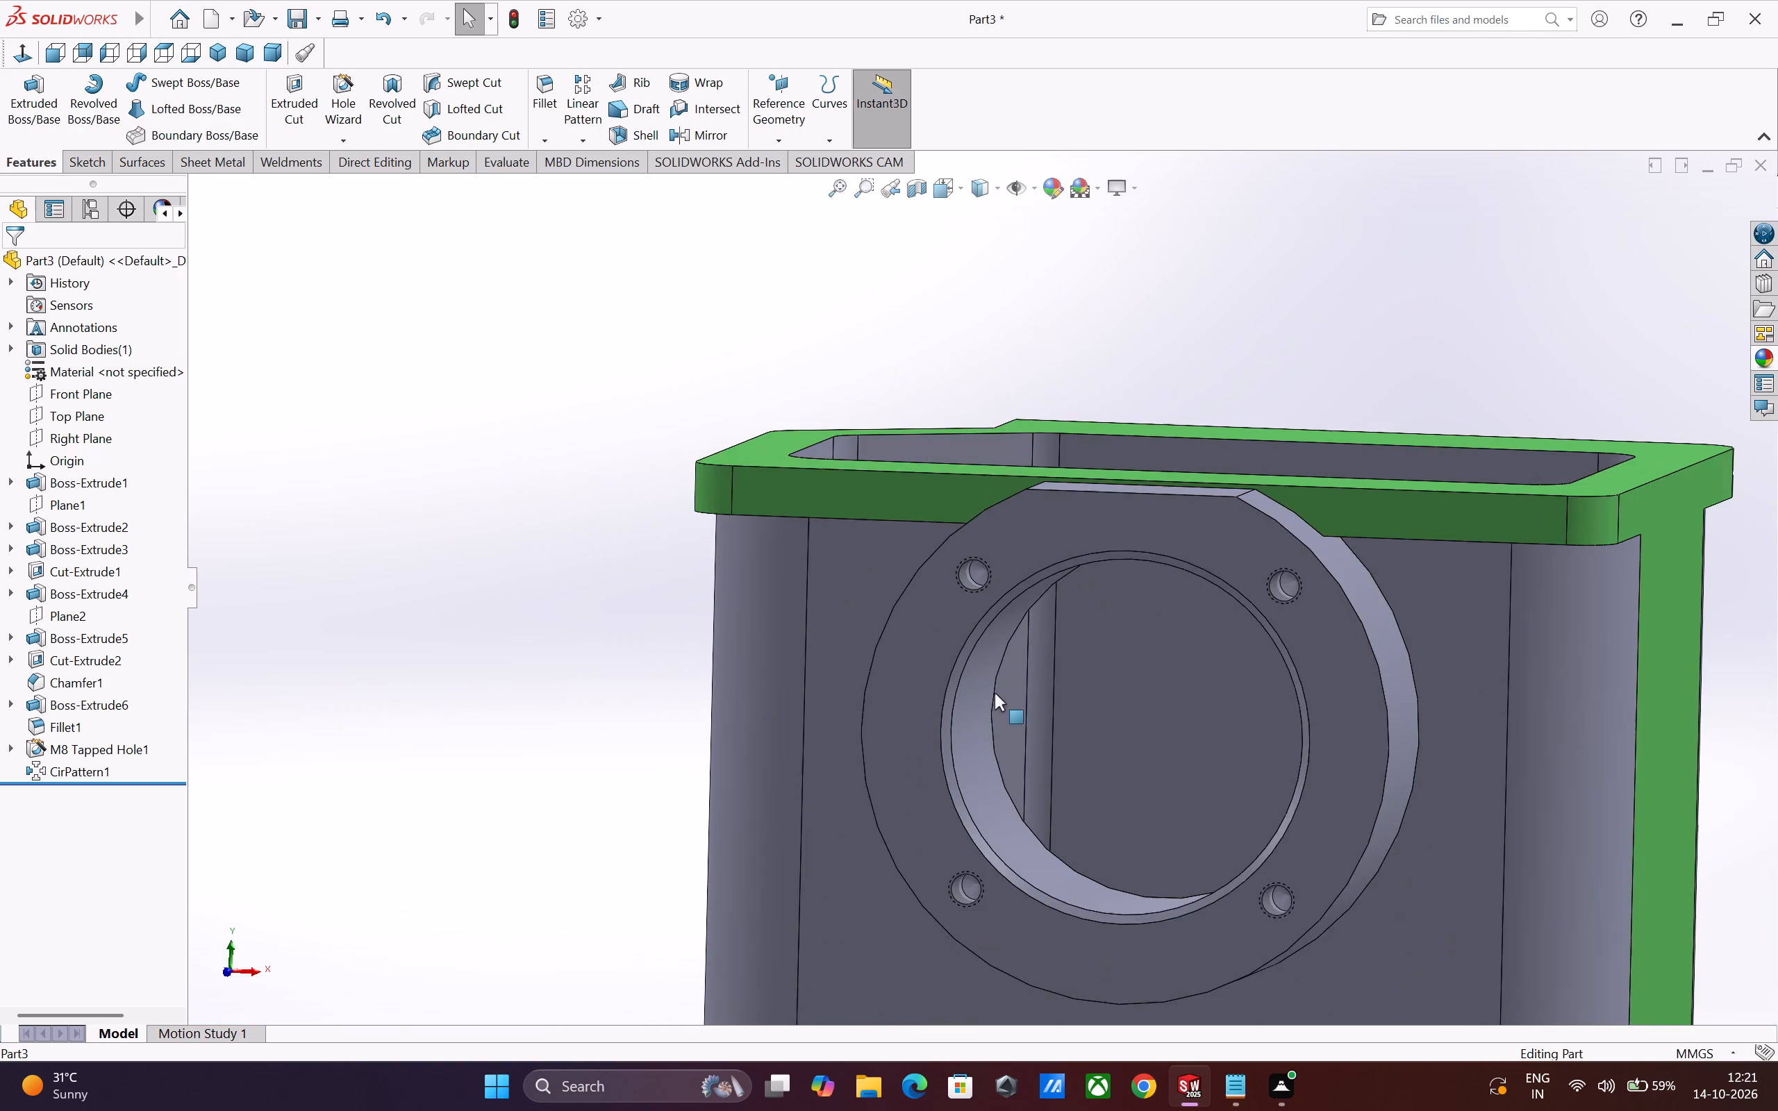
scroll(996, 694, "up", 4)
Examine the lower patterned tapped holes on the round flange to check their threads and depth.
scroll(1005, 719, "down", 6)
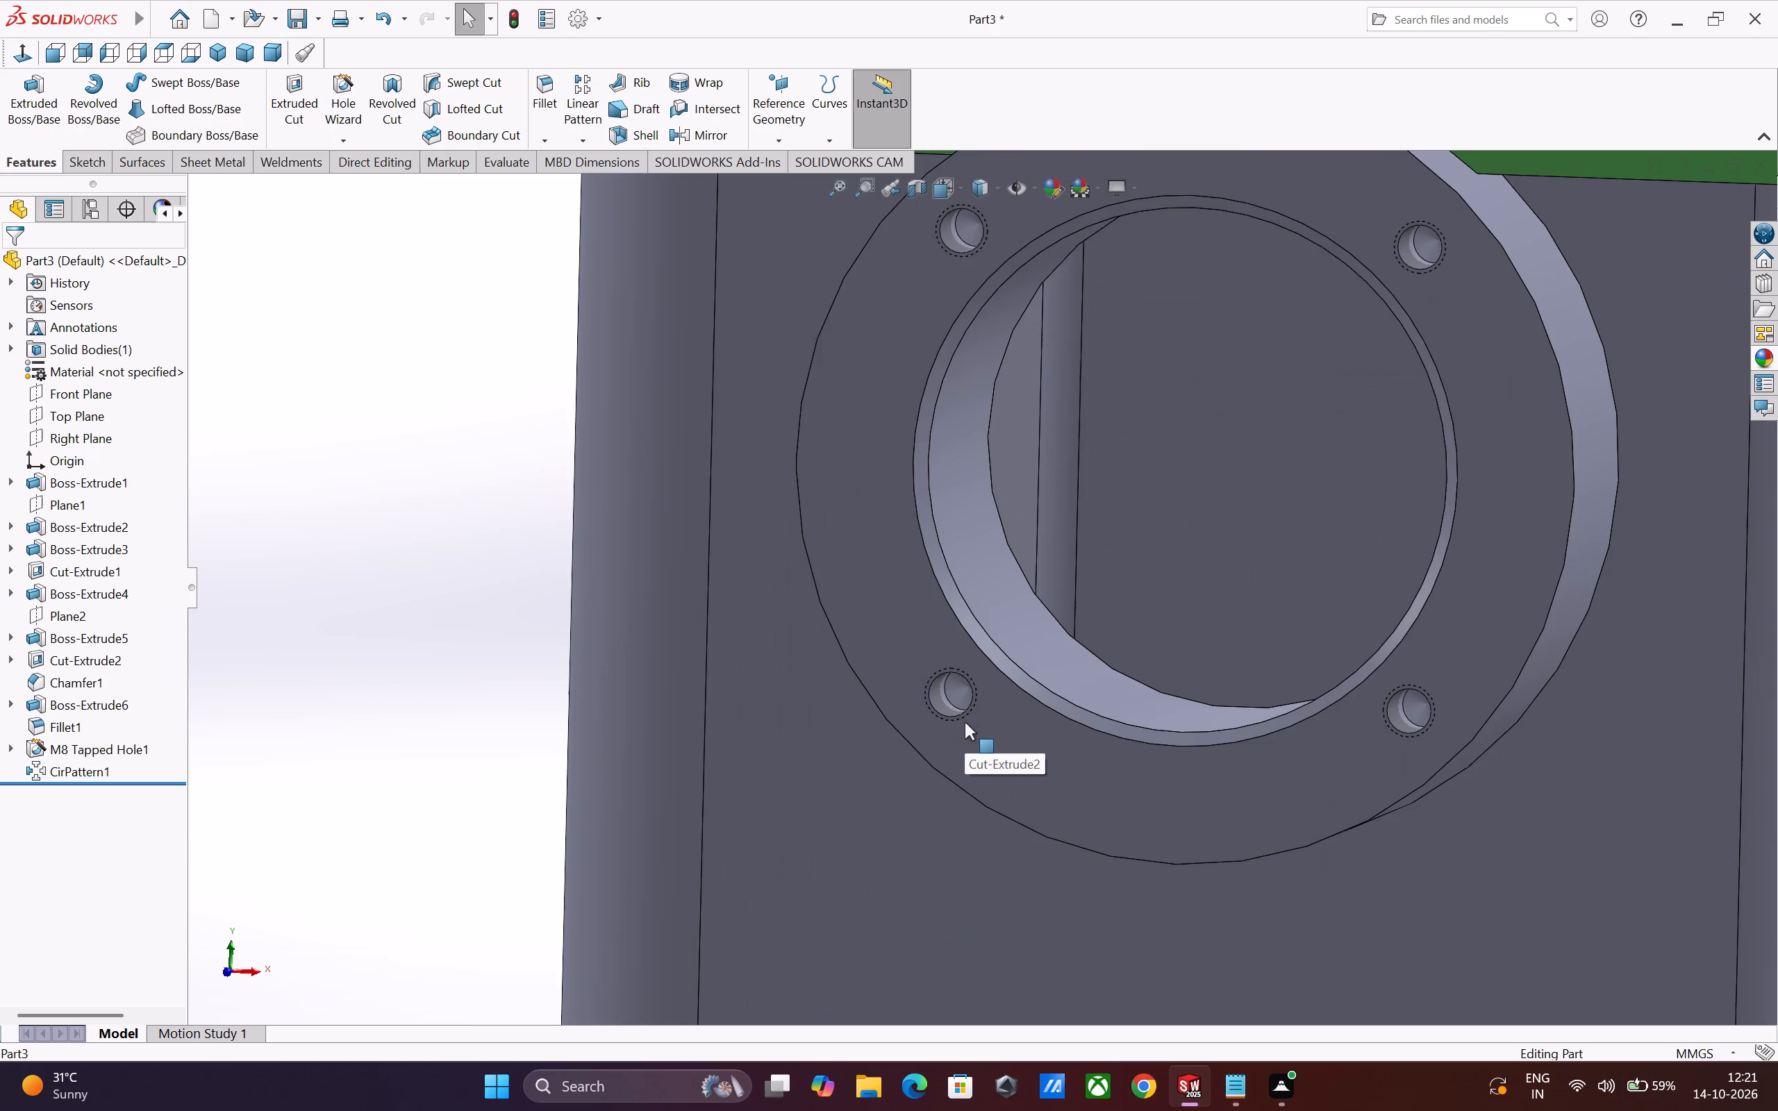
scroll(965, 722, "down", 2)
middle_click_drag(965, 722, 1011, 719)
scroll(990, 701, "down", 2)
middle_click_drag(989, 701, 995, 701)
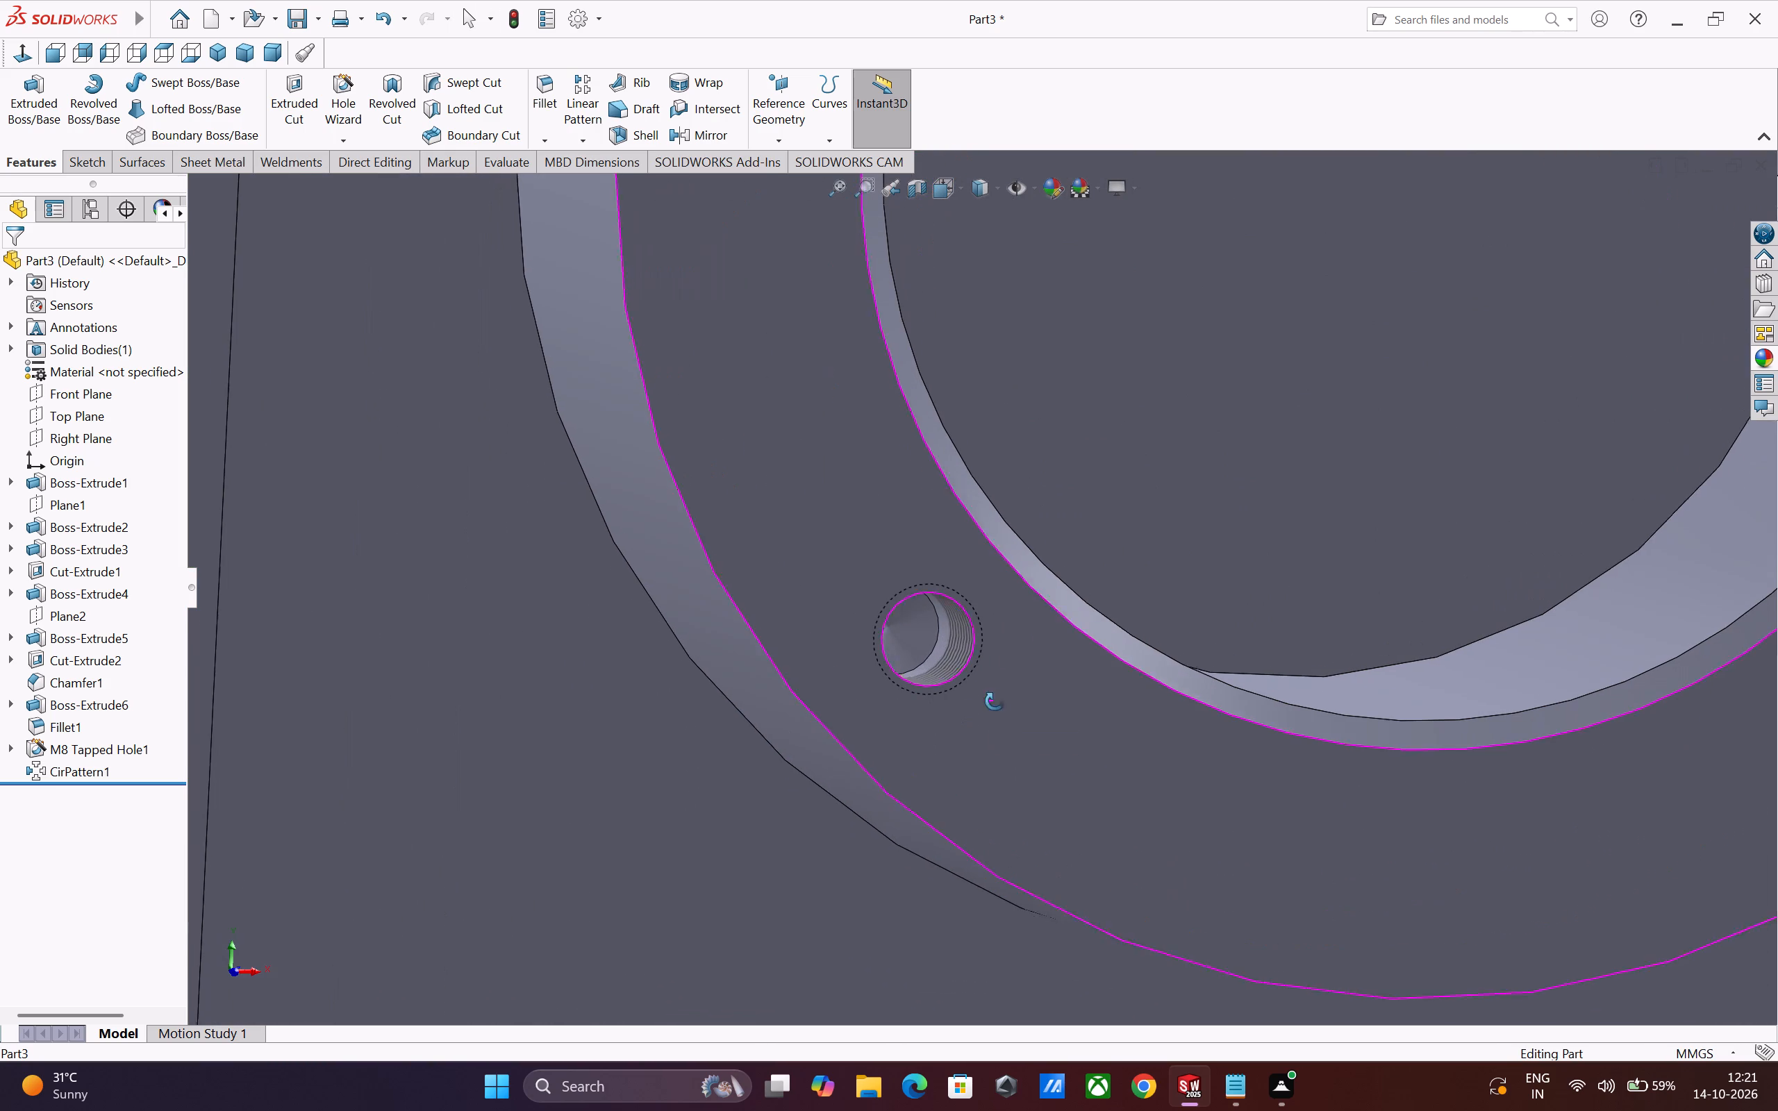
middle_click_drag(995, 701, 951, 733)
scroll(951, 733, "up", 6)
scroll(1020, 752, "up", 2)
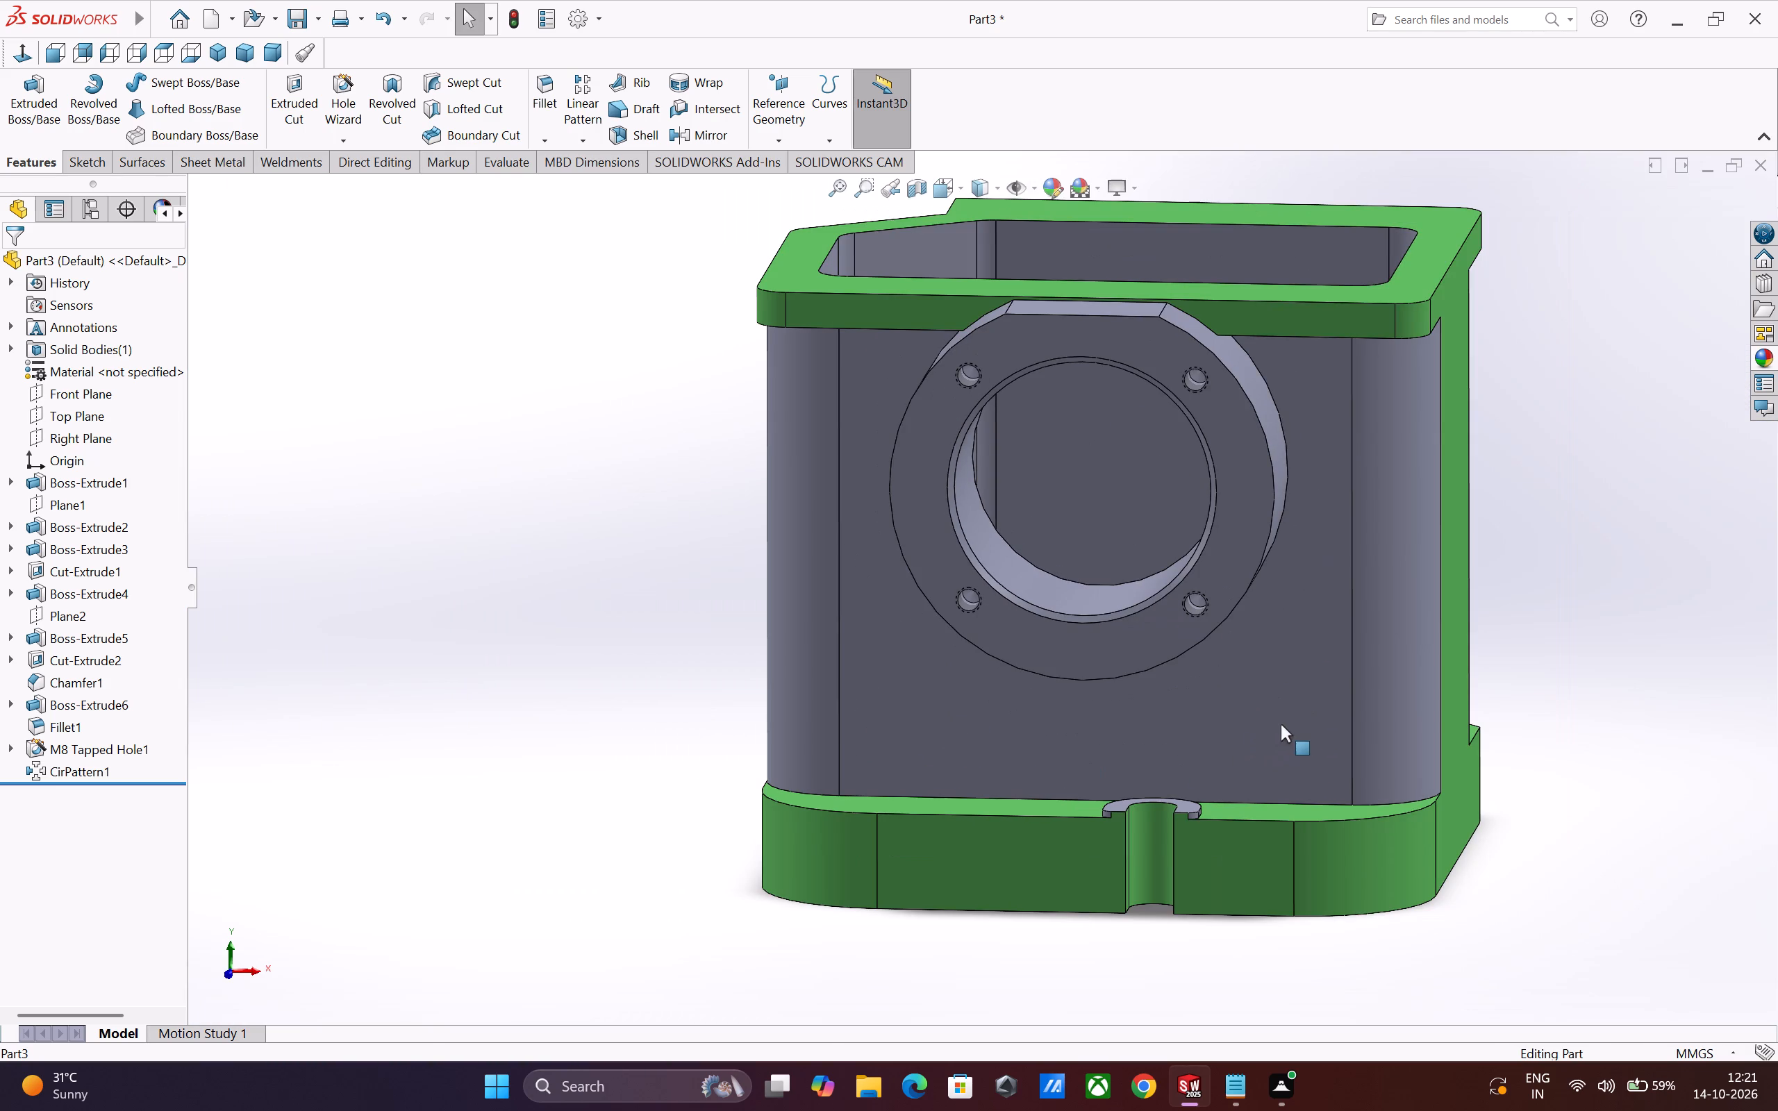
scroll(1230, 585, "down", 4)
scroll(1074, 612, "down", 3)
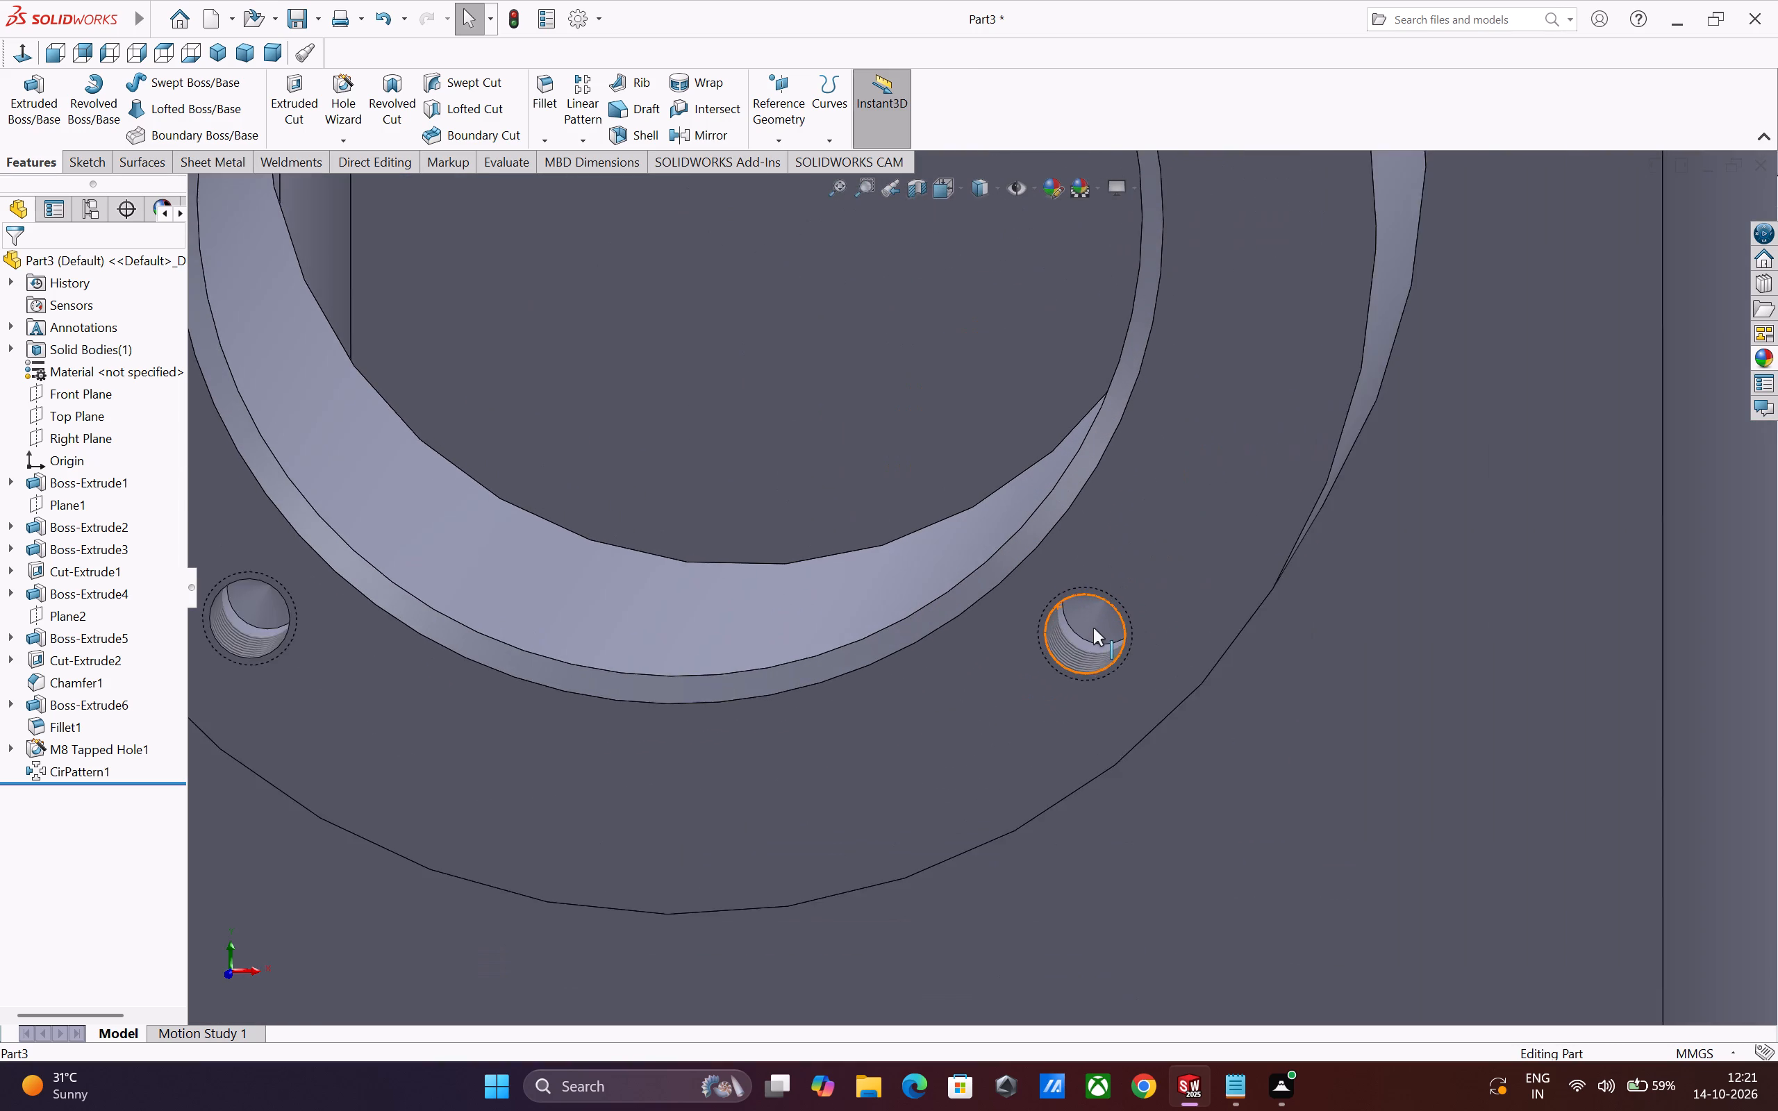
scroll(1093, 628, "down", 4)
middle_click_drag(1115, 638, 1105, 646)
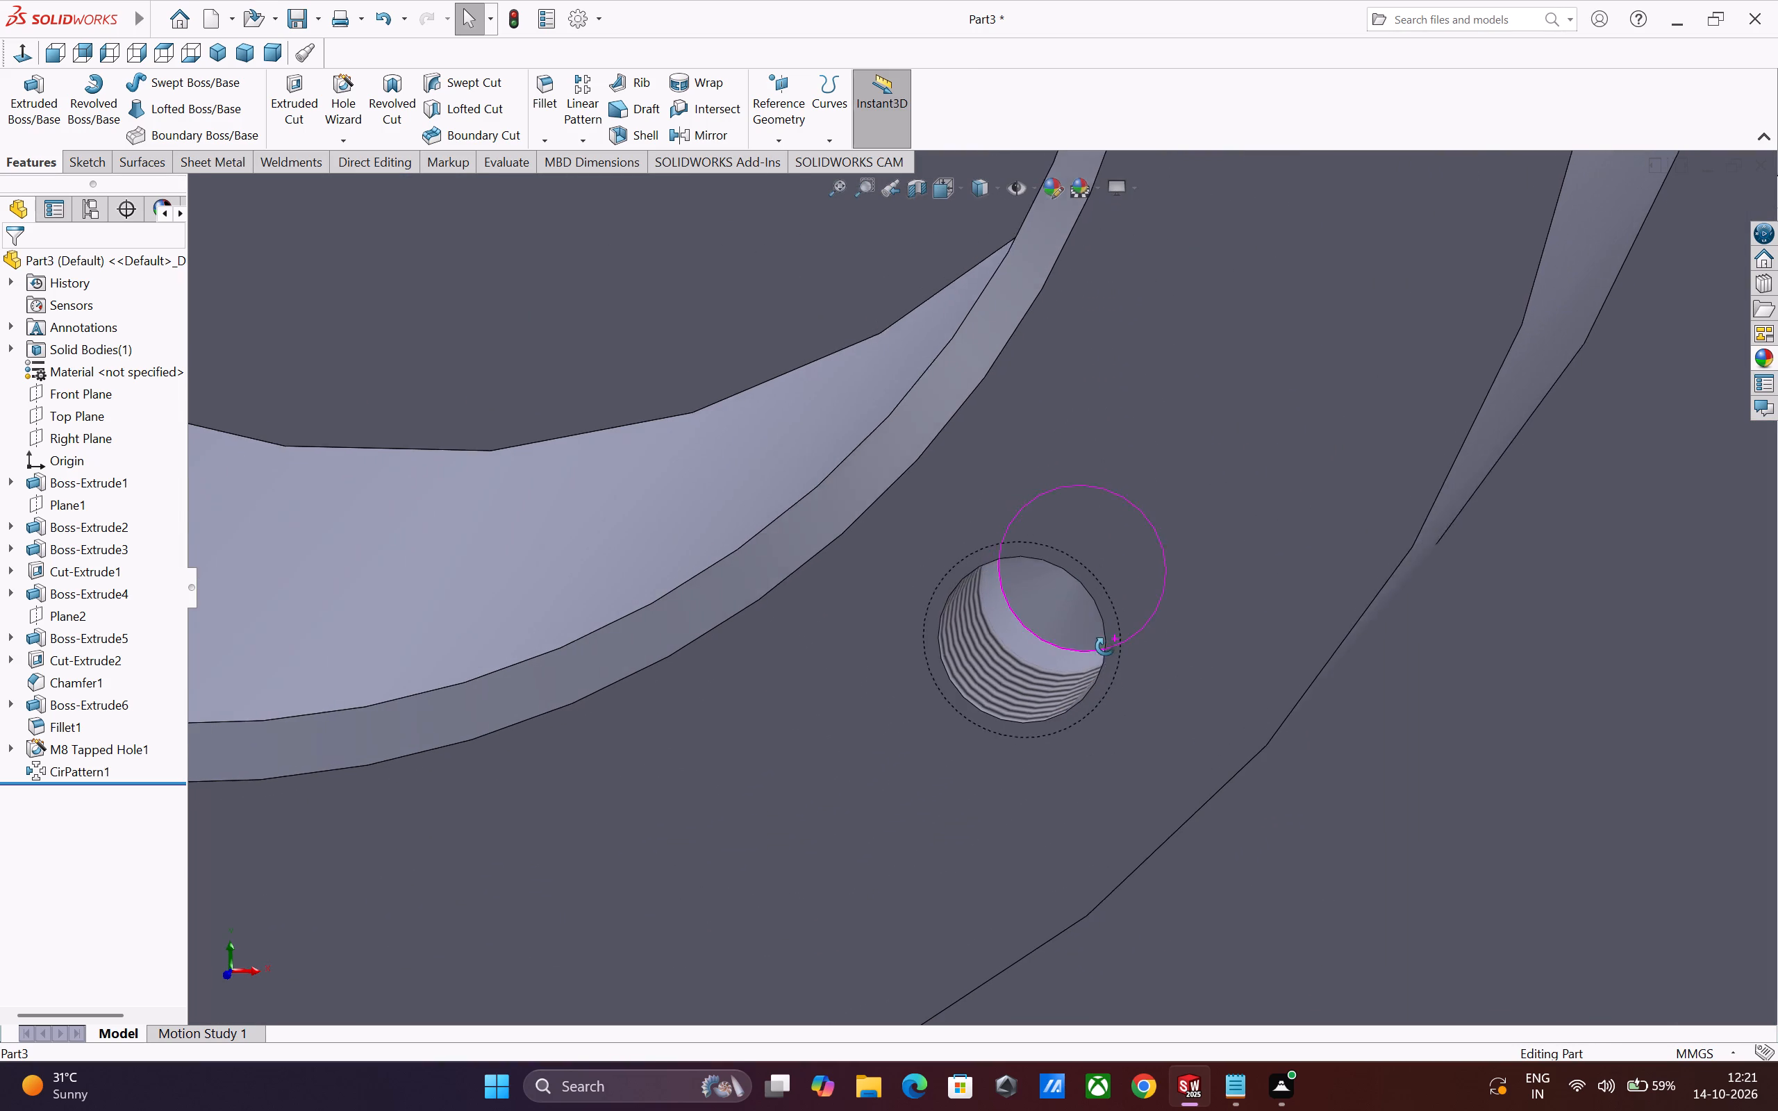
middle_click_drag(1105, 646, 1095, 655)
scroll(1038, 641, "down", 3)
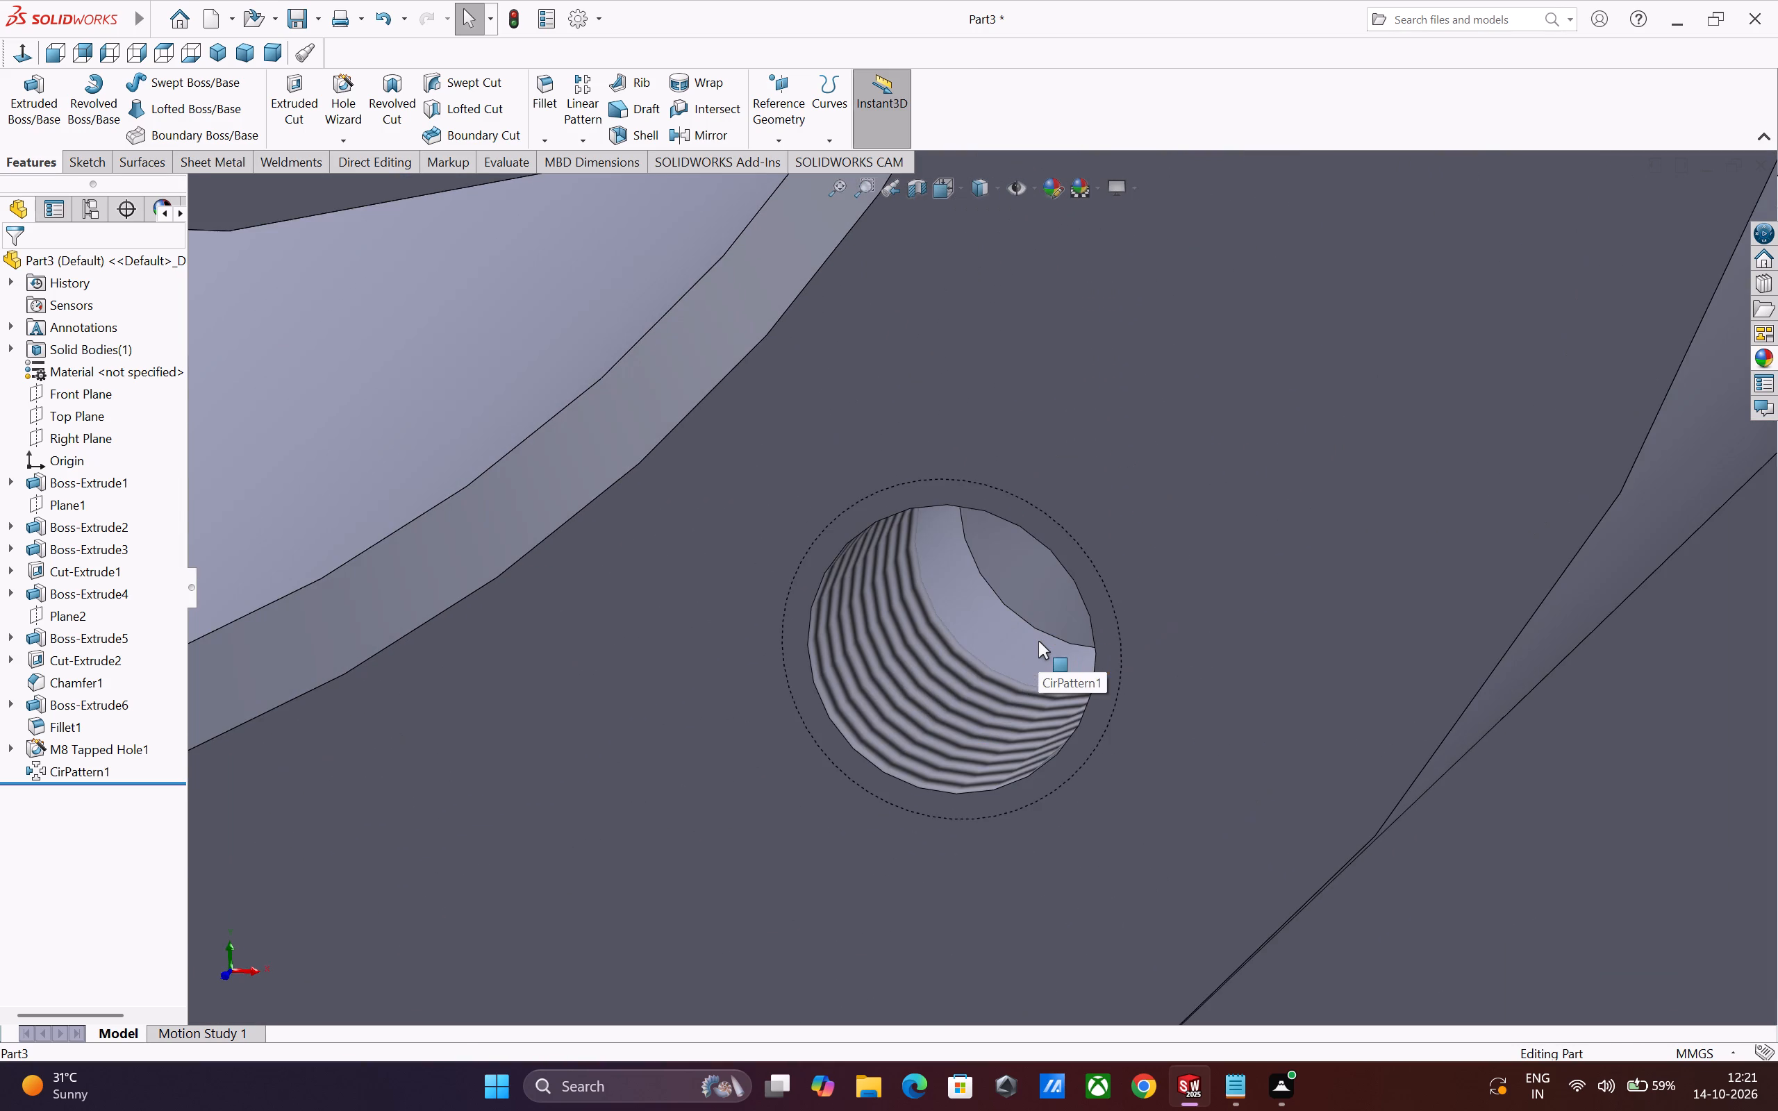
middle_click_drag(1038, 641, 1061, 629)
scroll(1068, 642, "up", 3)
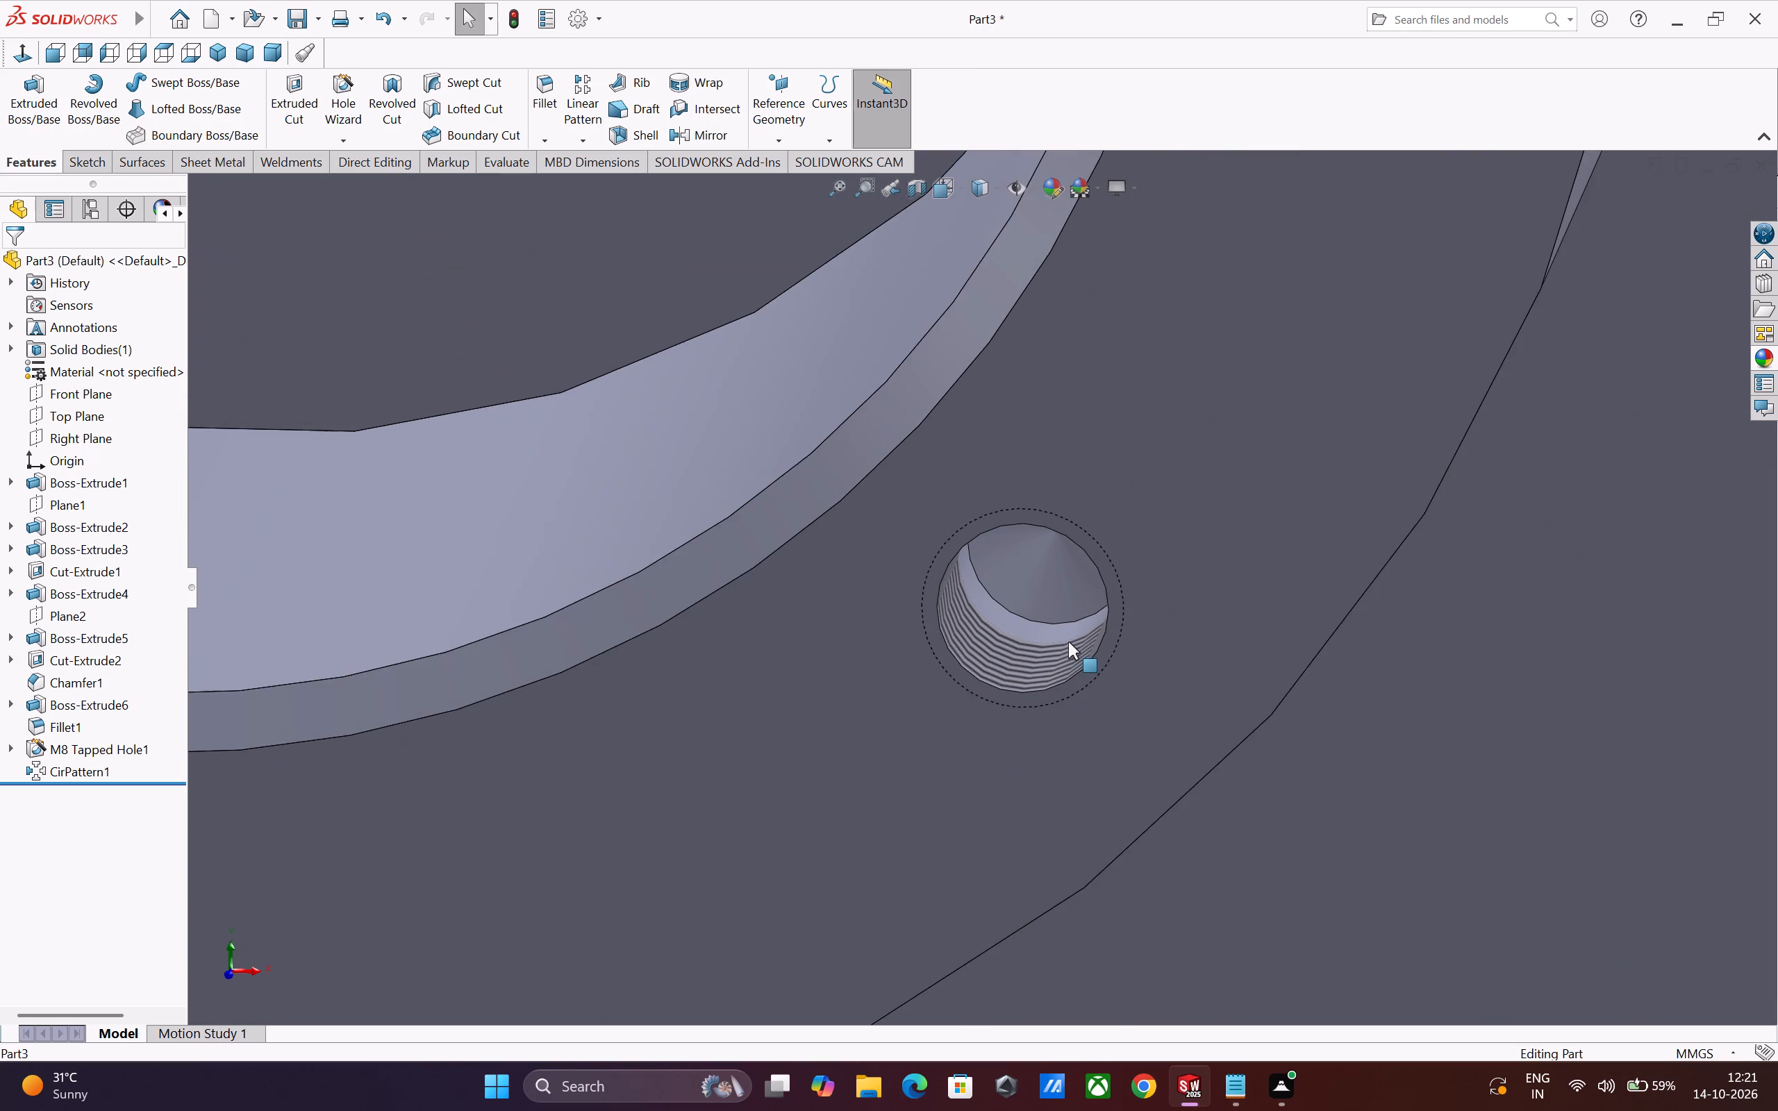
scroll(1068, 642, "up", 7)
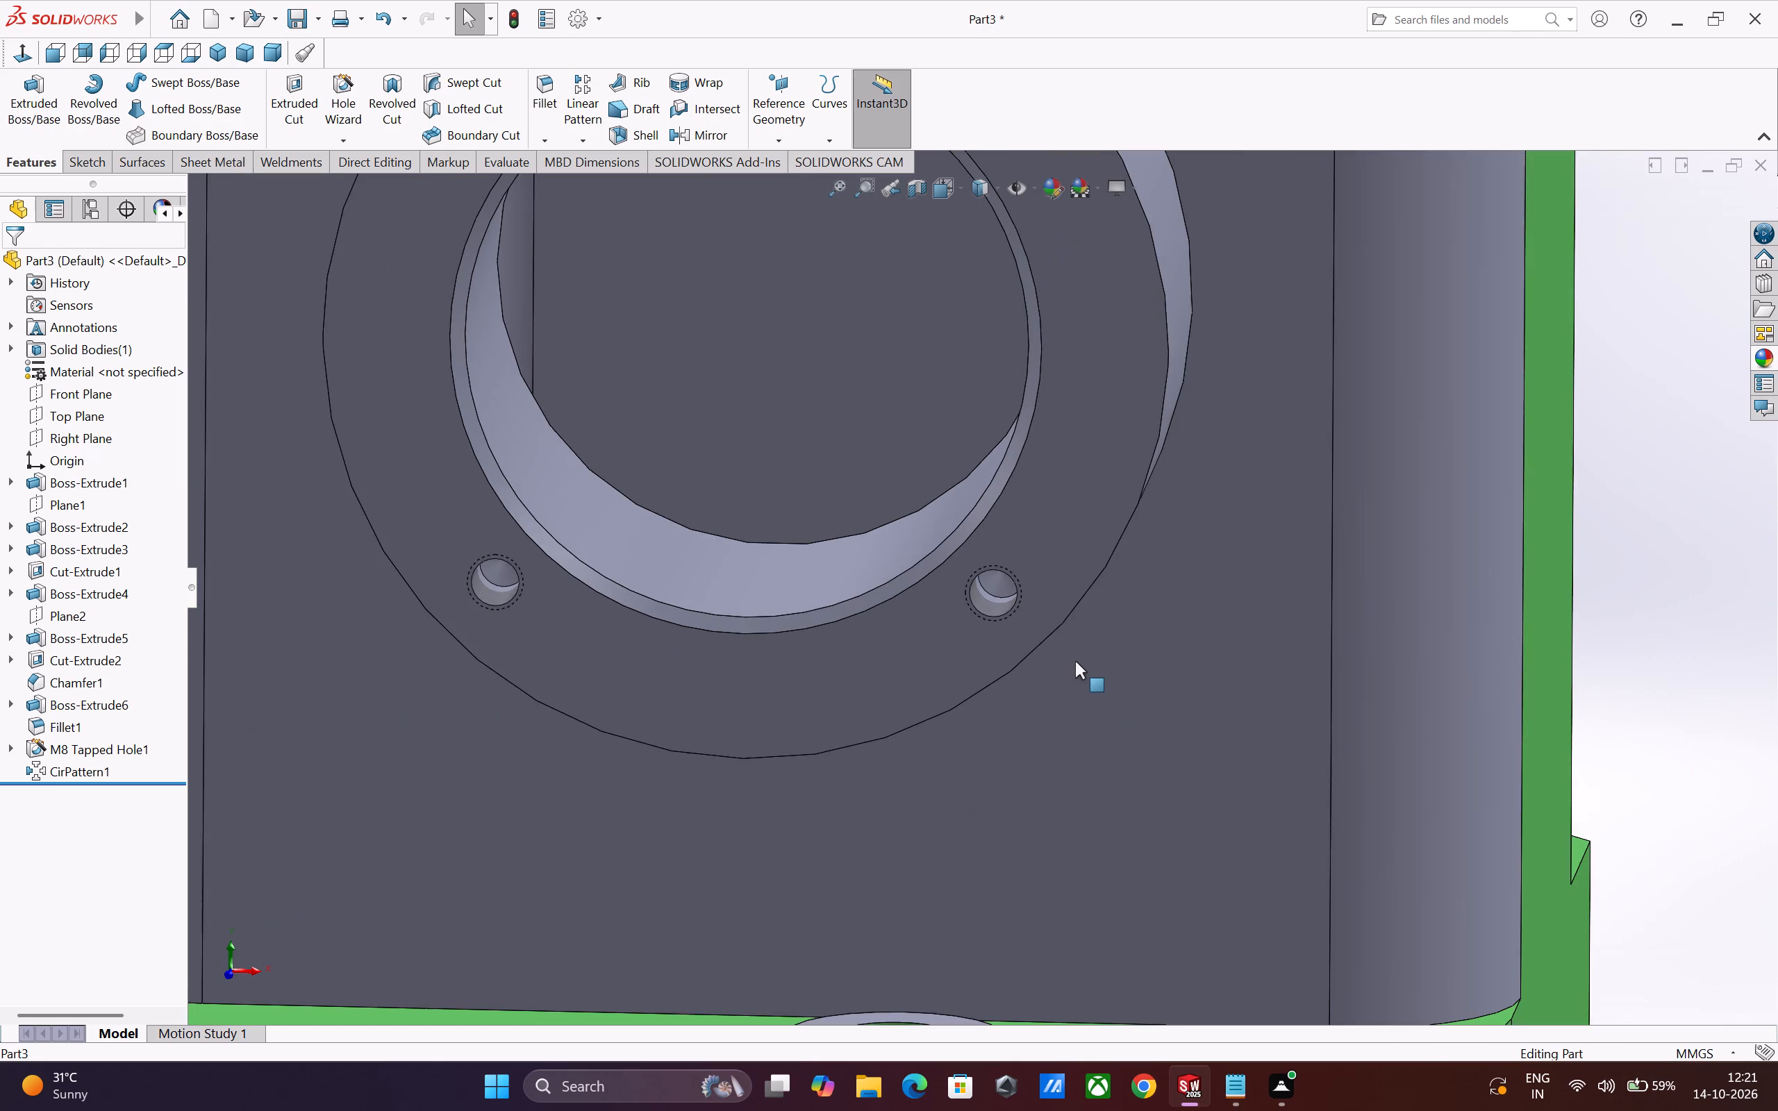
scroll(1075, 661, "up", 7)
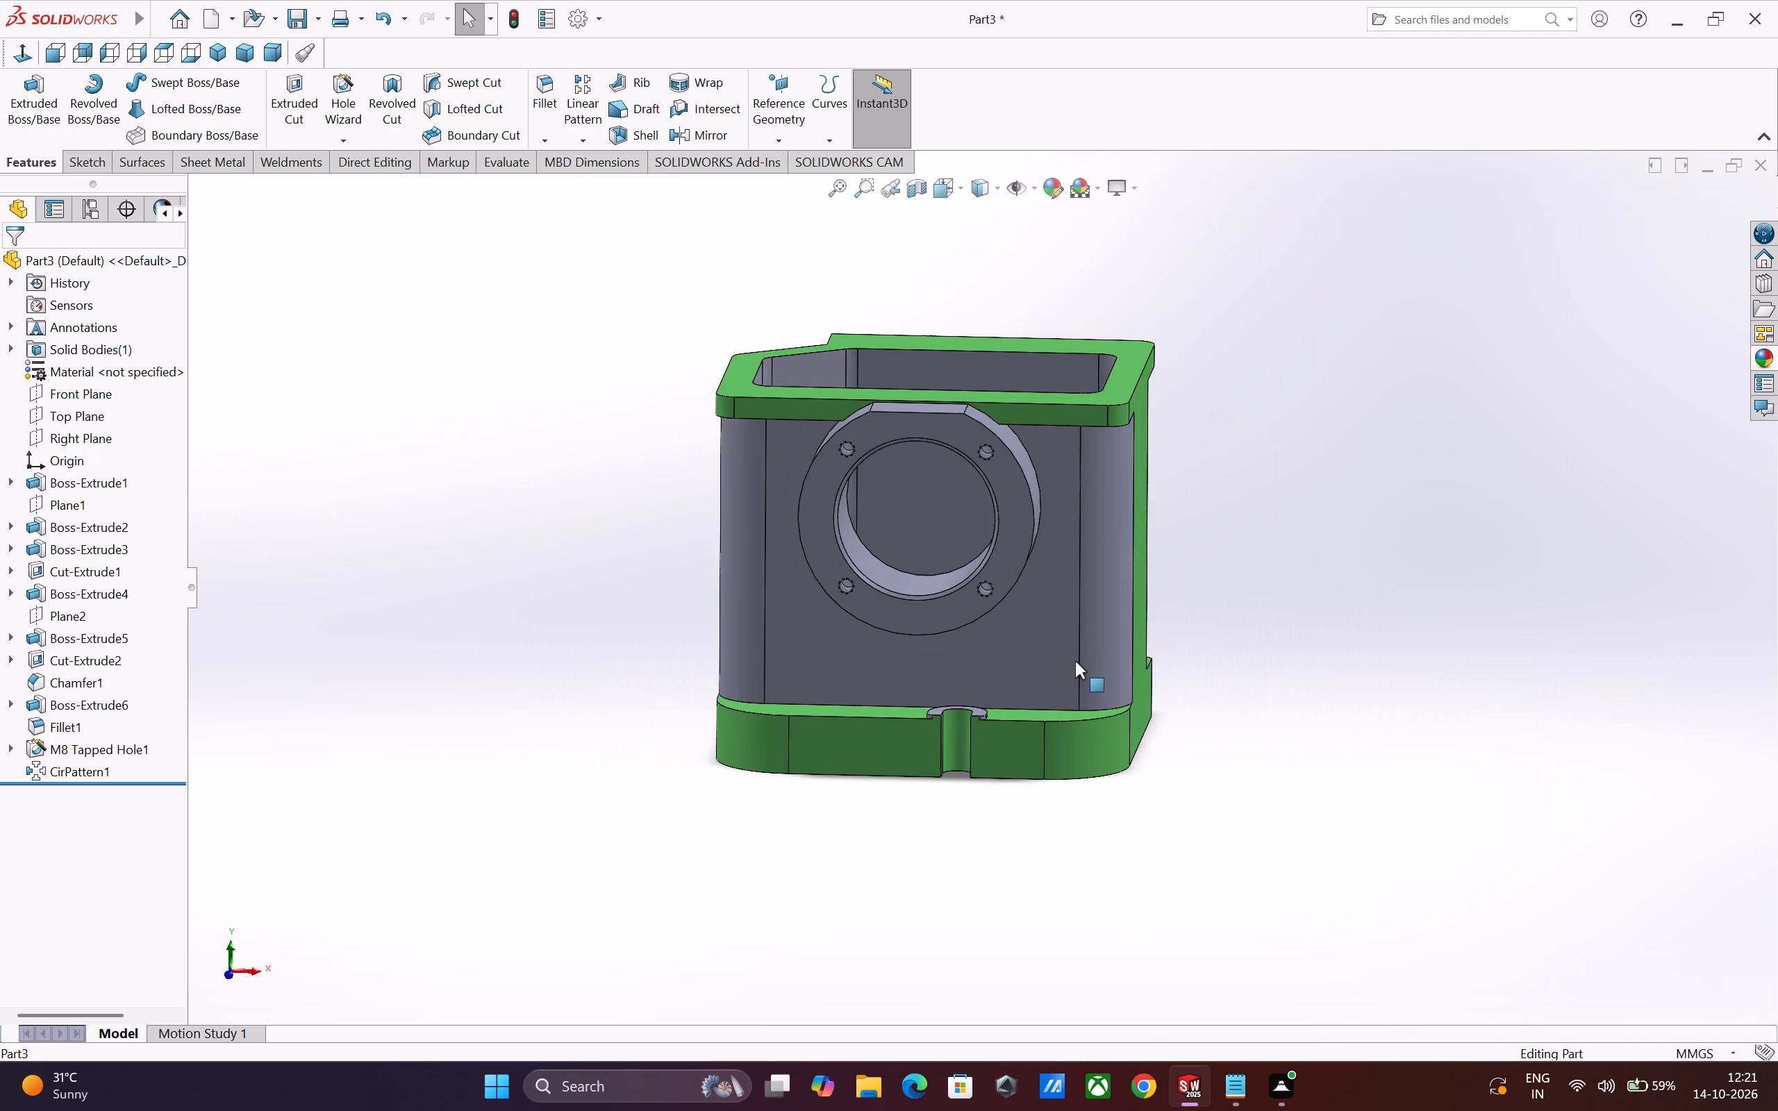
scroll(1075, 661, "up", 3)
scroll(977, 549, "down", 6)
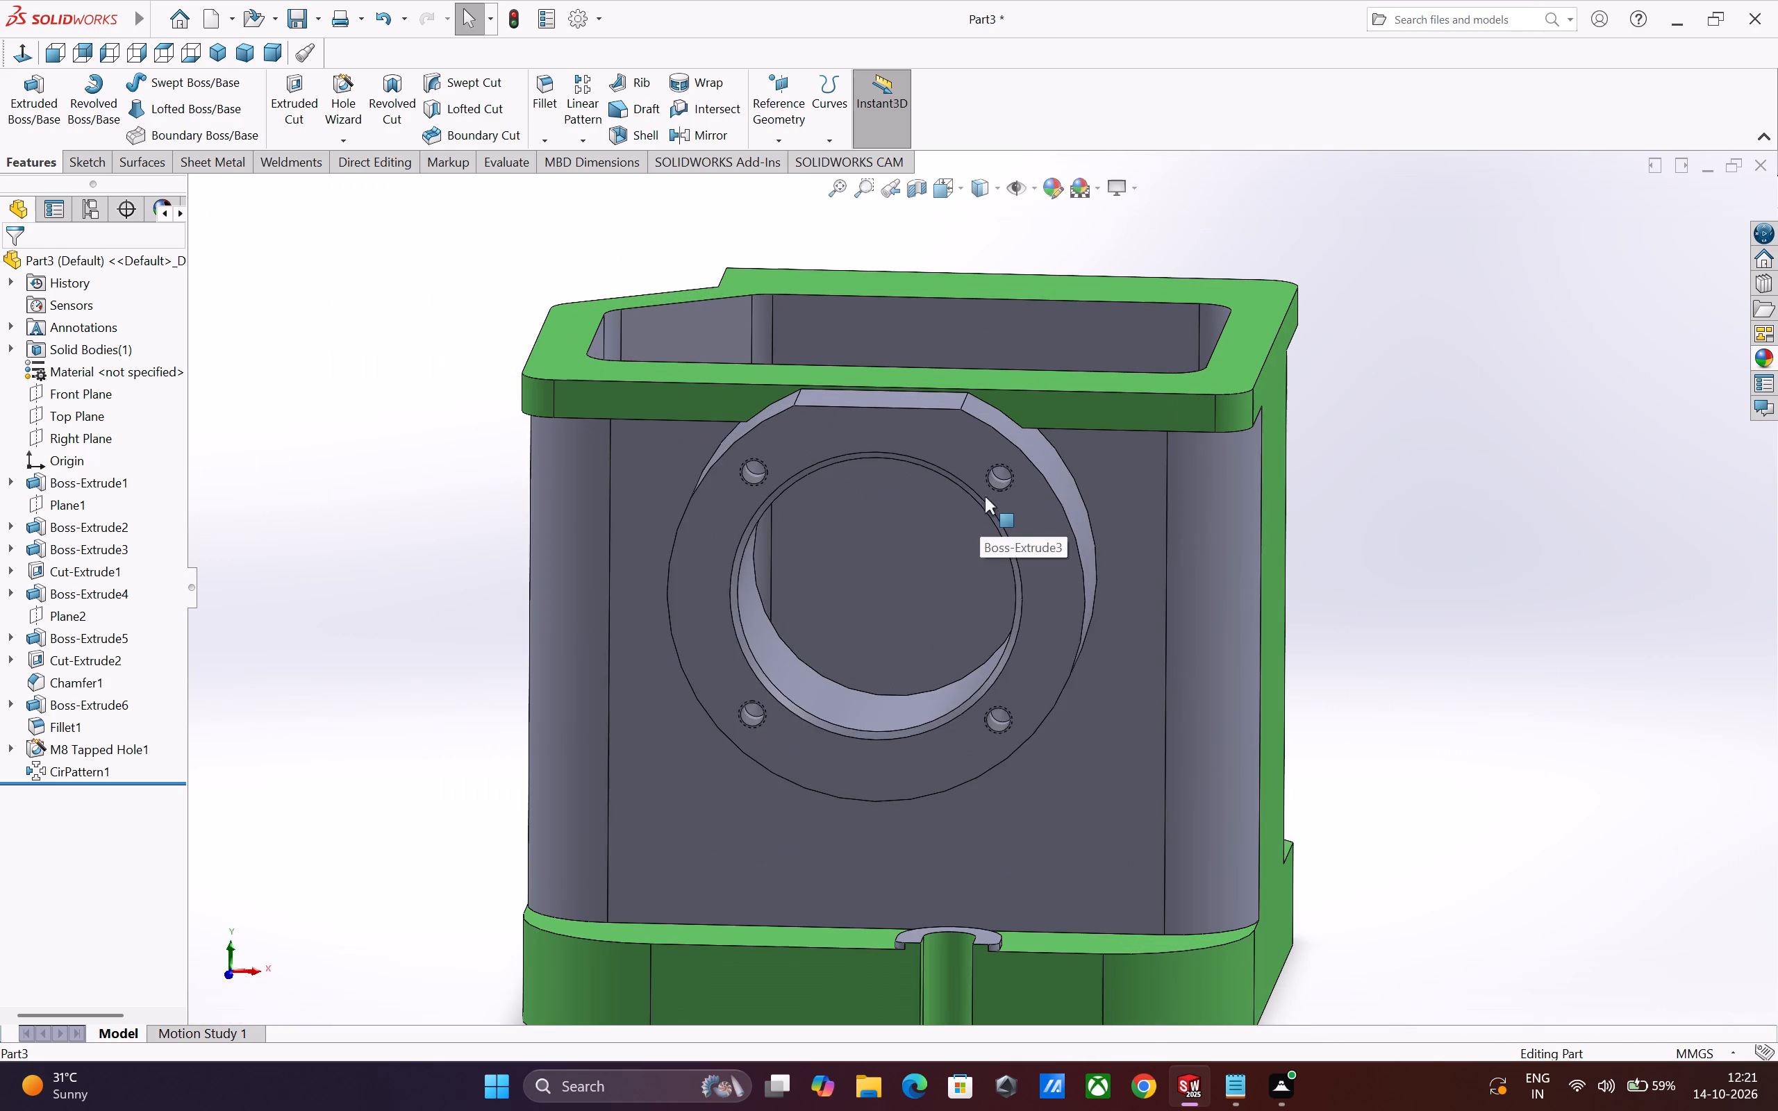
Inspect the housing all around, including its rear boss, base underside, side walls and front flange.
middle_click_drag(1076, 583, 942, 662)
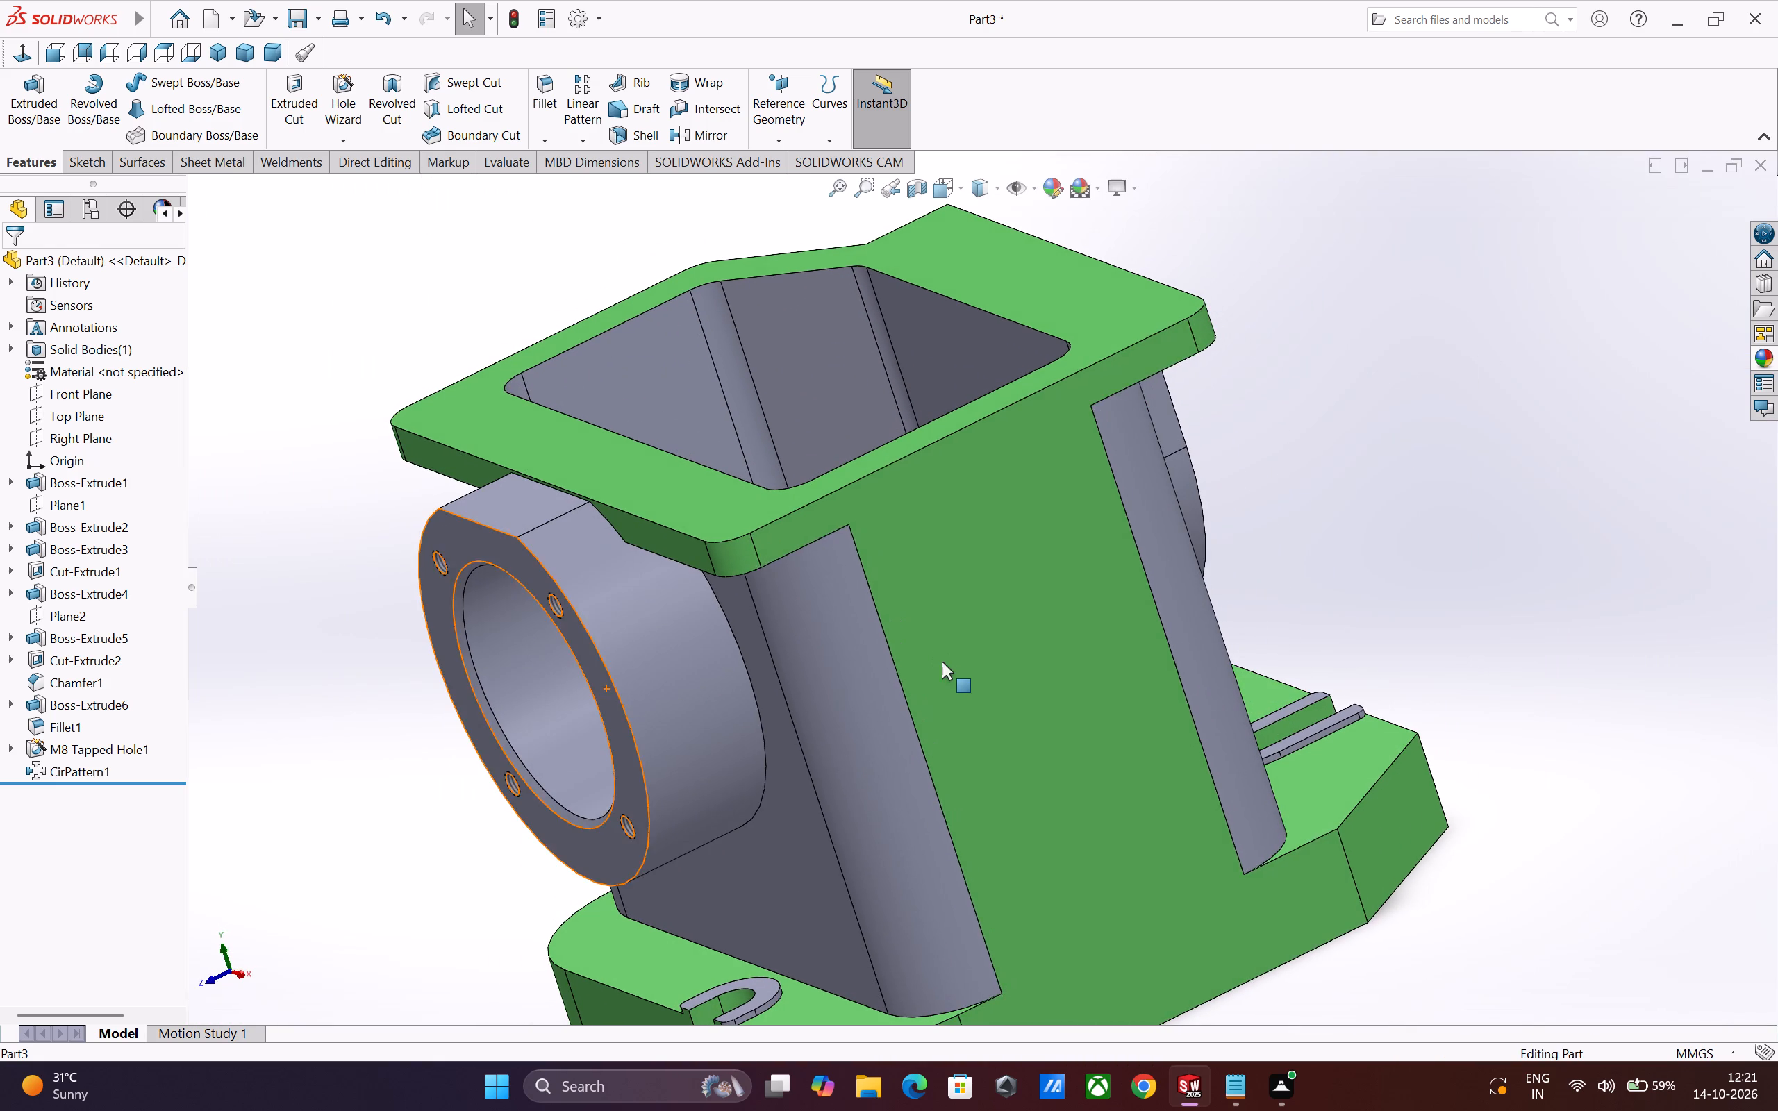
middle_click_drag(1085, 672, 908, 779)
scroll(915, 773, "up", 1)
middle_click_drag(1070, 693, 957, 771)
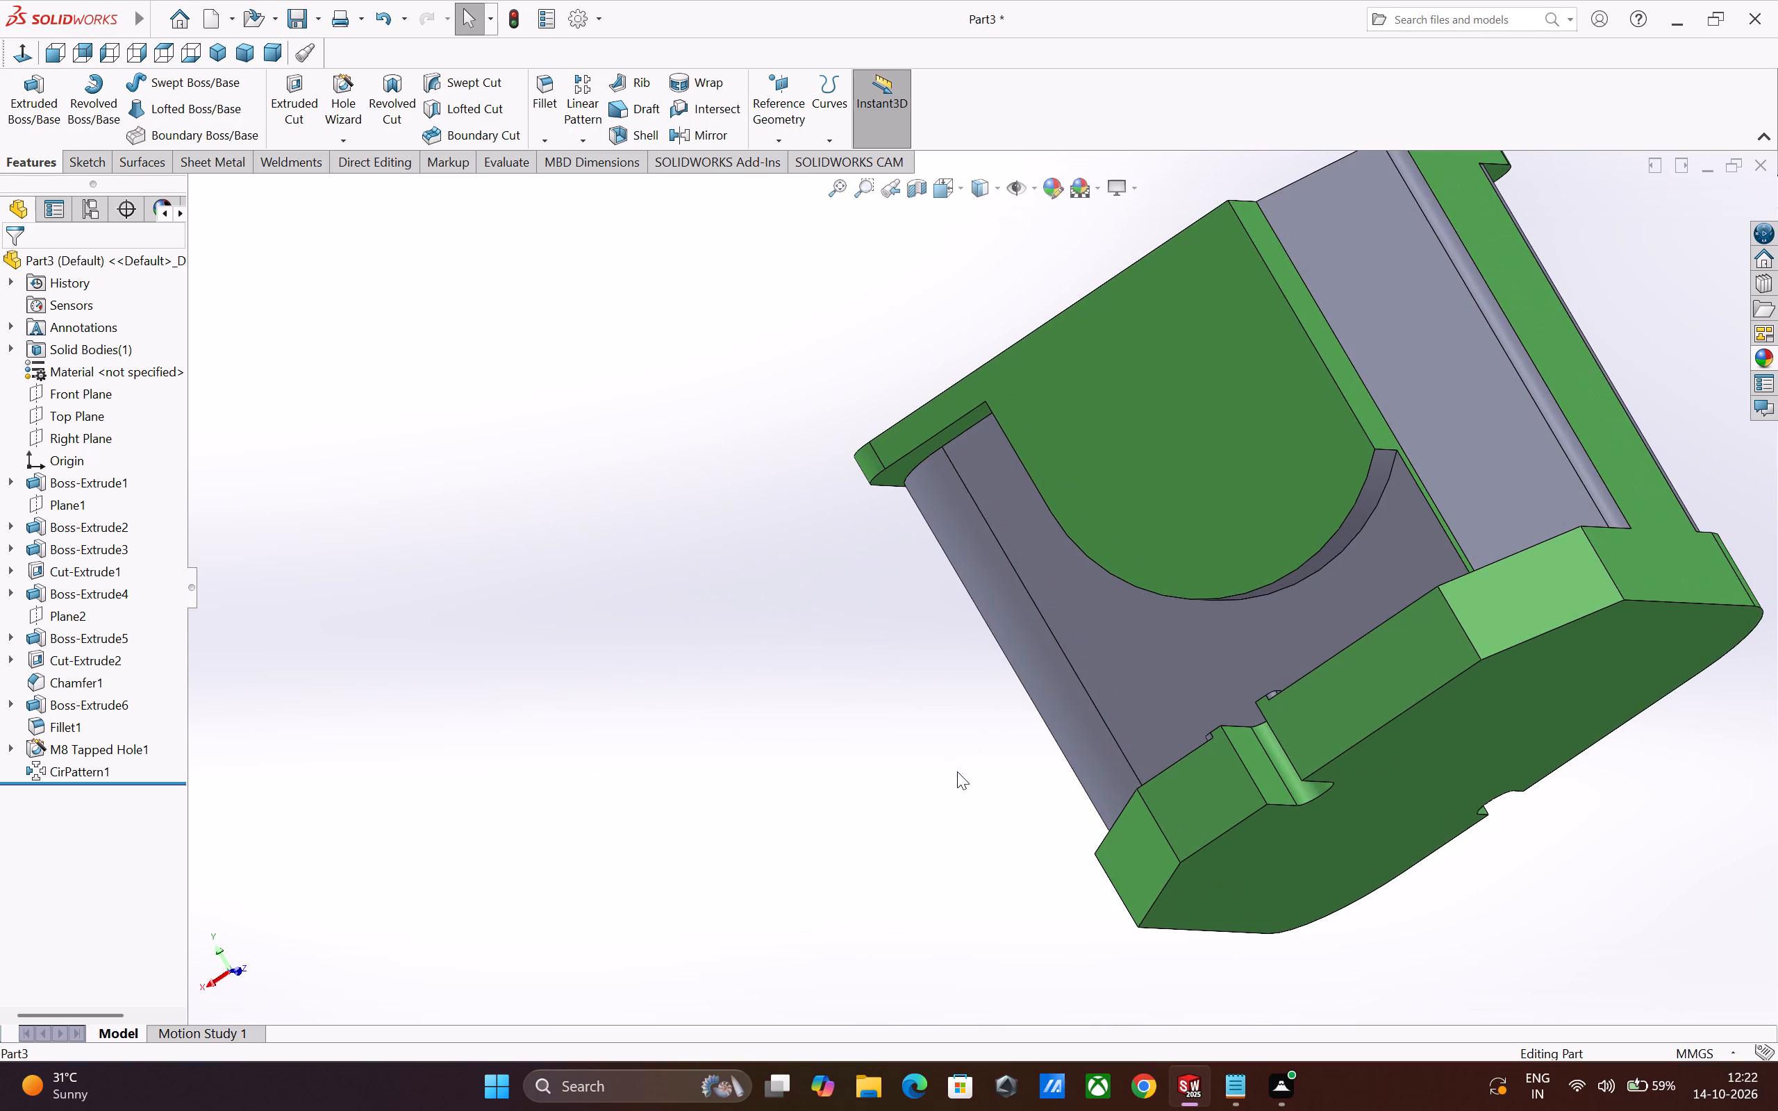
middle_click_drag(1186, 660, 1138, 742)
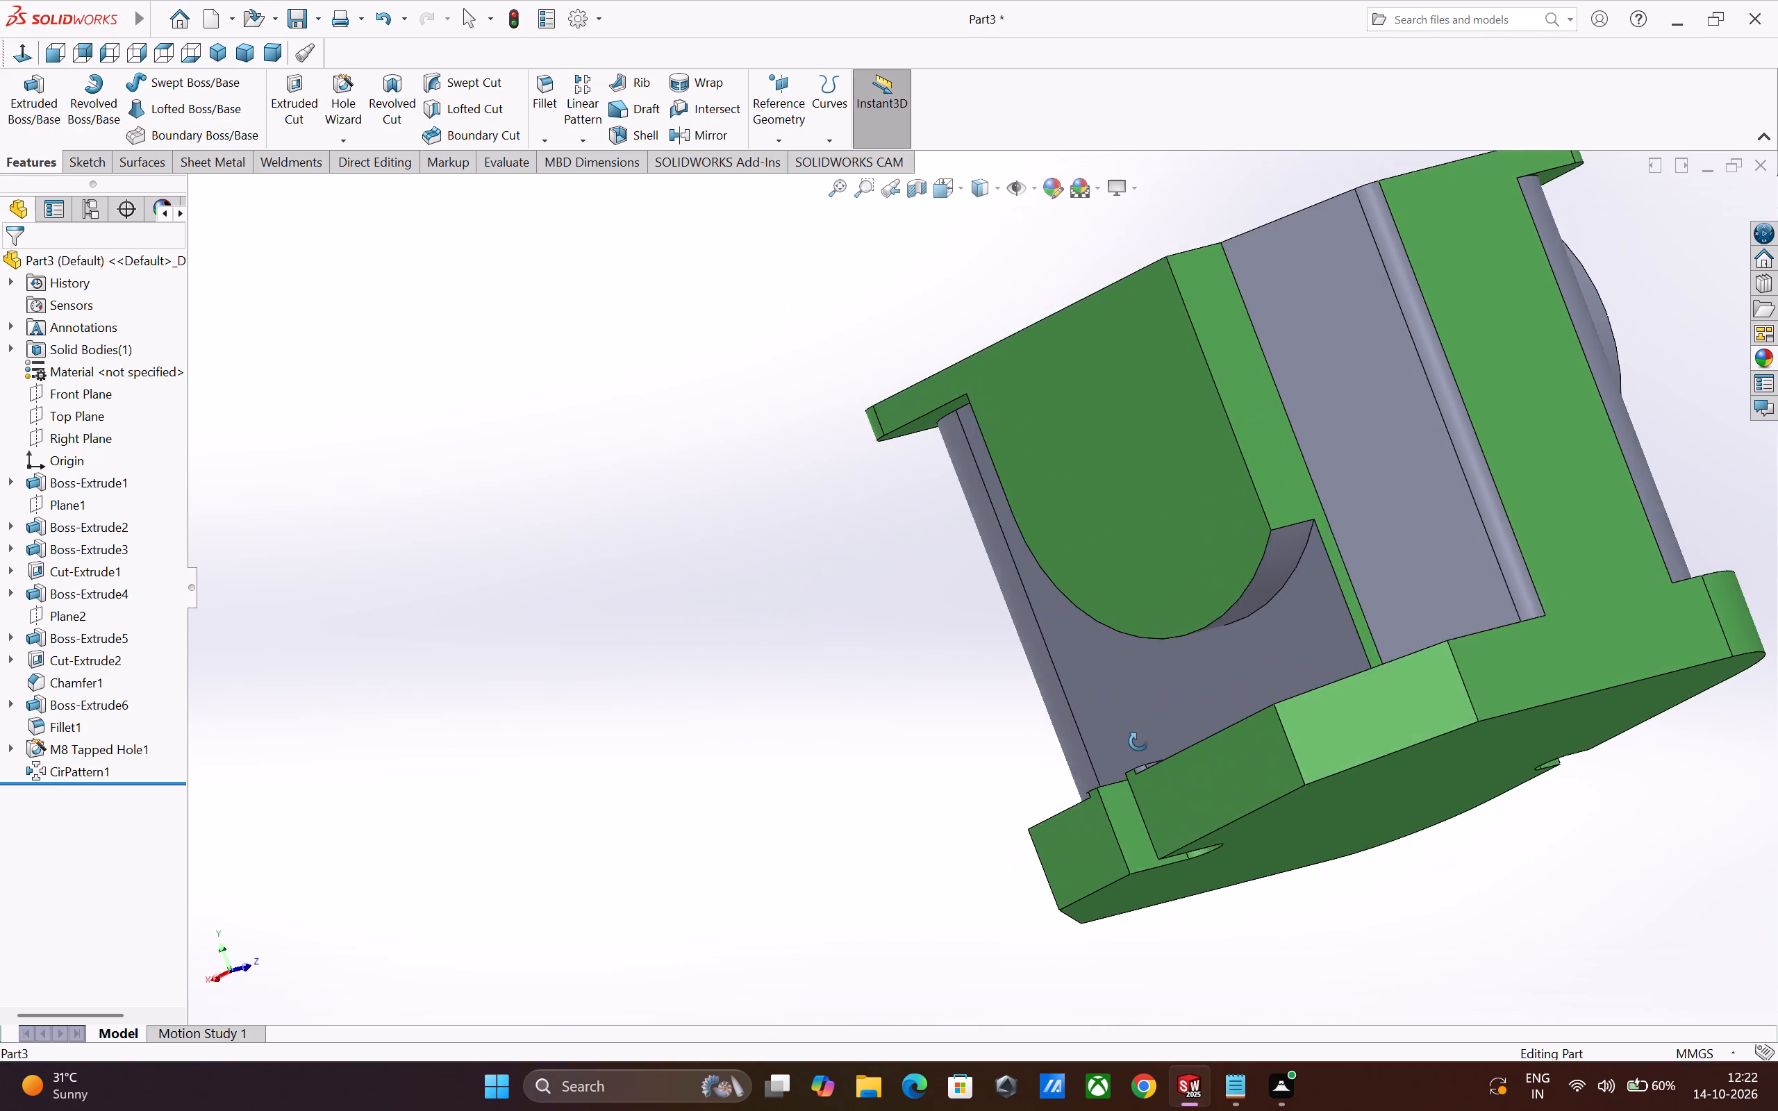
middle_click_drag(1138, 742, 1143, 510)
scroll(1199, 624, "up", 1)
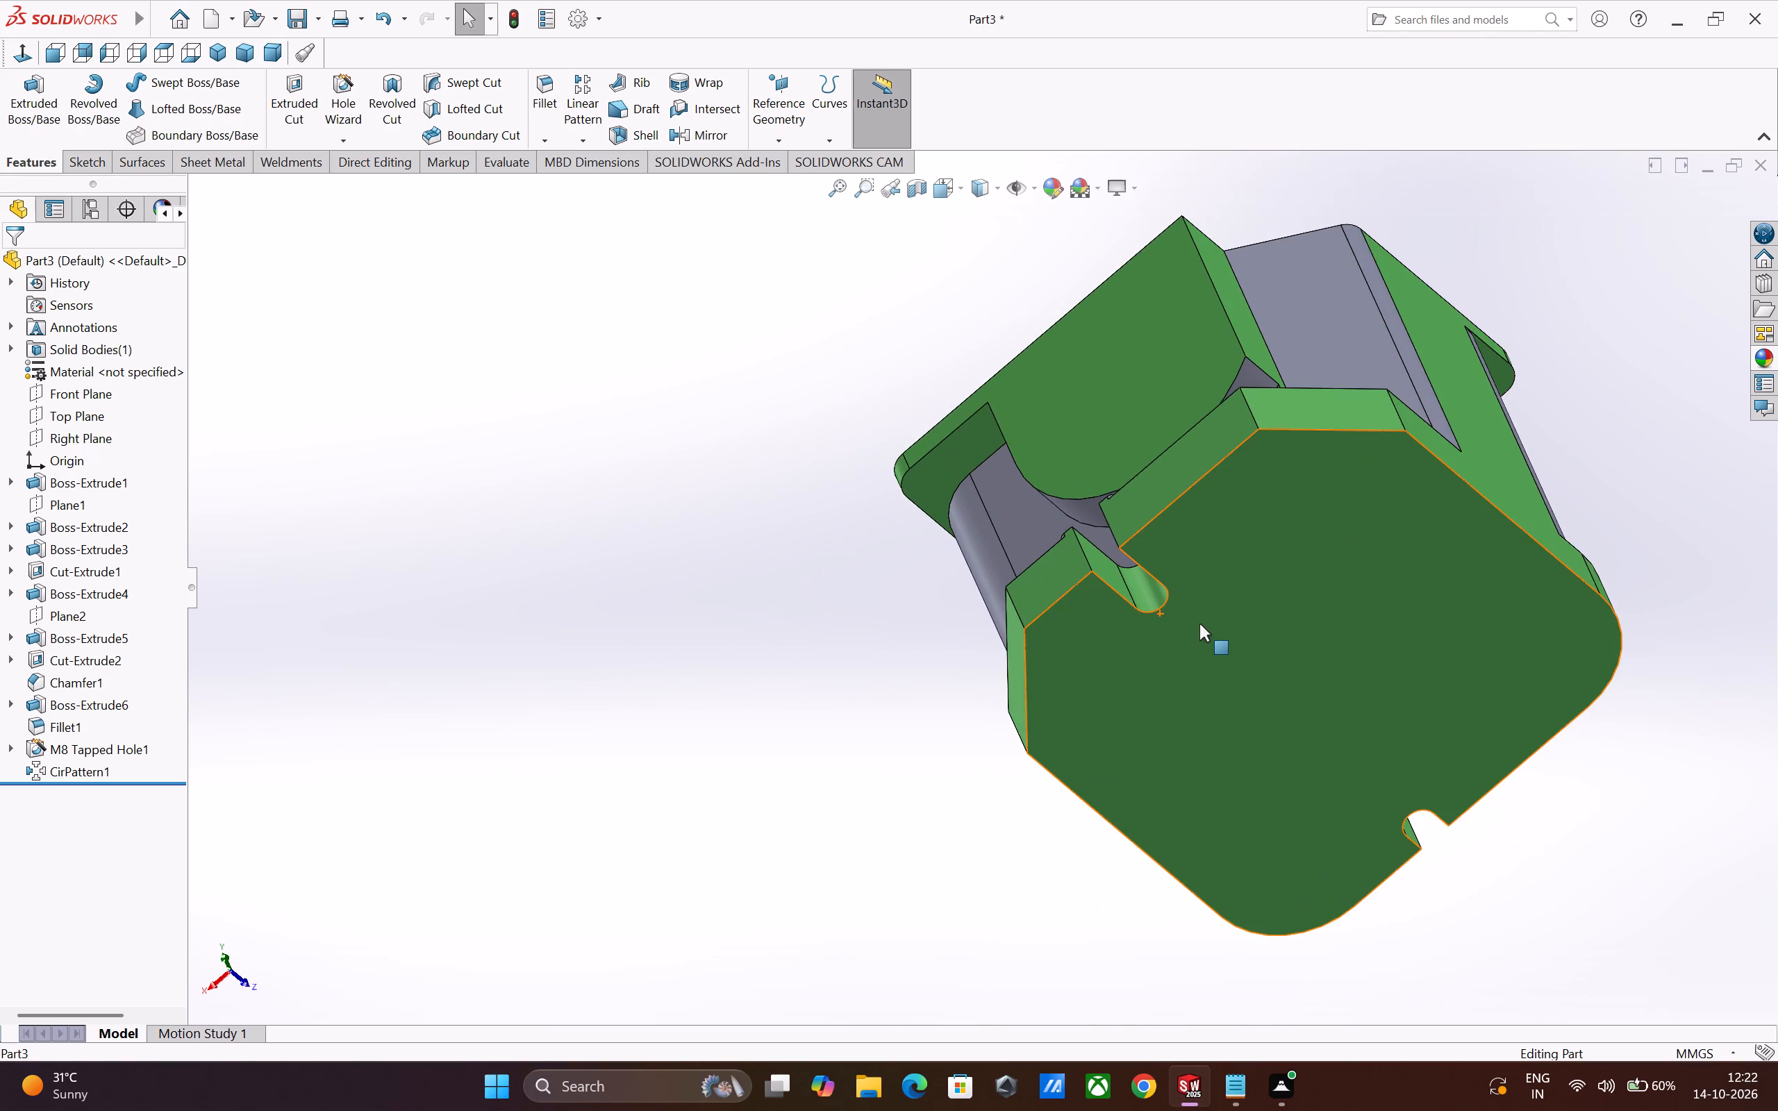
middle_click_drag(1199, 624, 974, 612)
scroll(1199, 624, "up", 1)
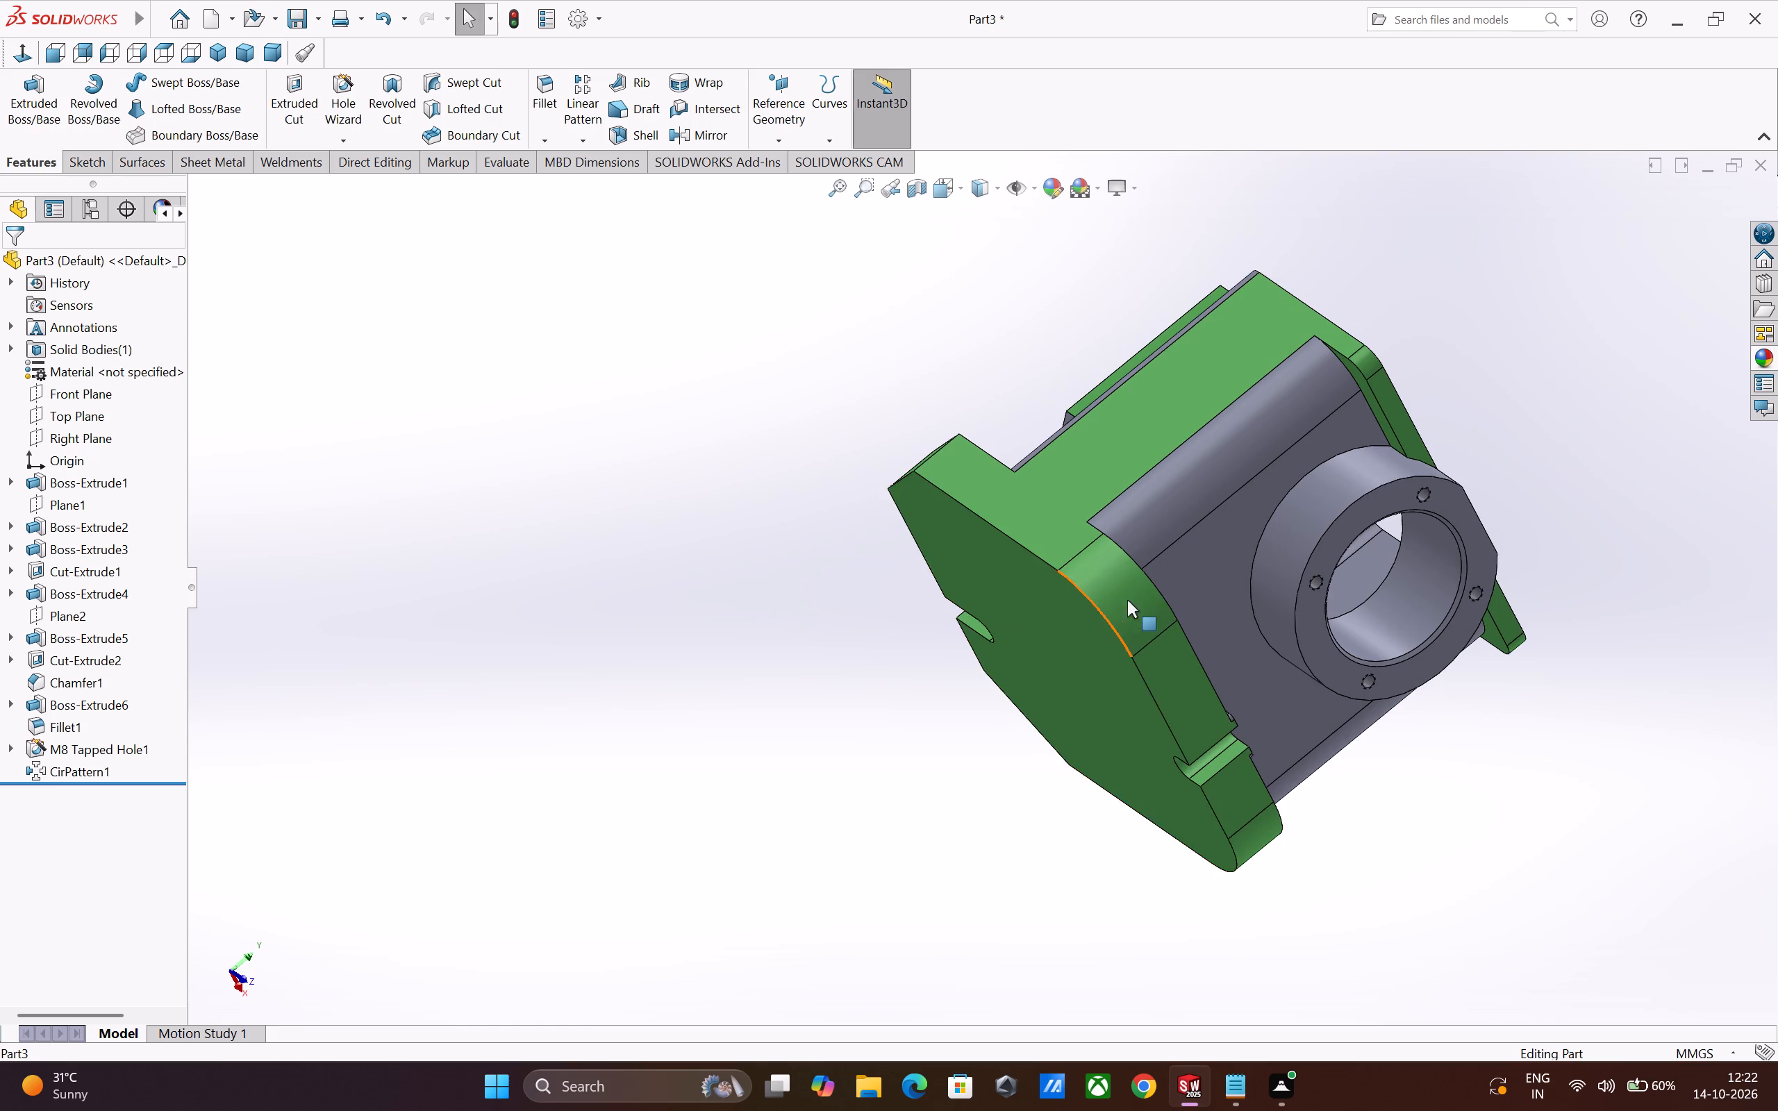
middle_click_drag(1131, 600, 1005, 685)
middle_click_drag(1143, 593, 1133, 538)
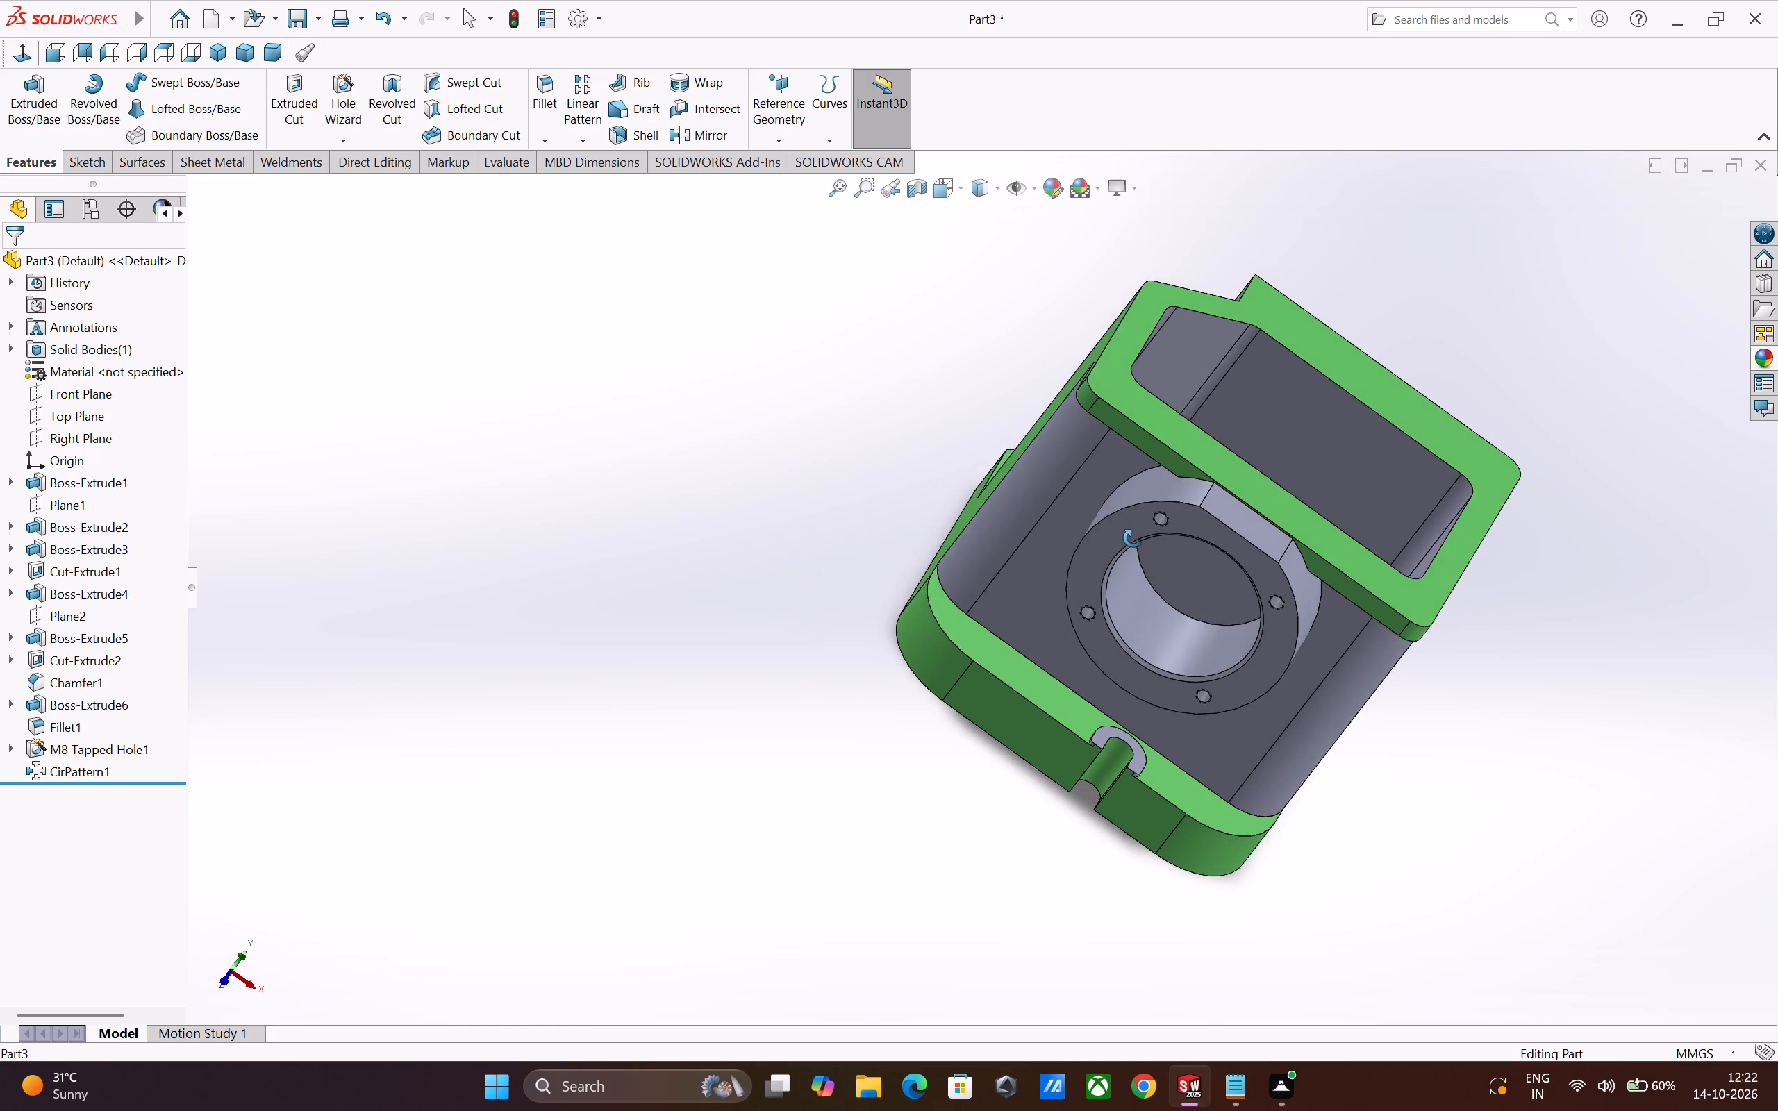
middle_click_drag(1133, 538, 1128, 486)
scroll(1182, 585, "up", 2)
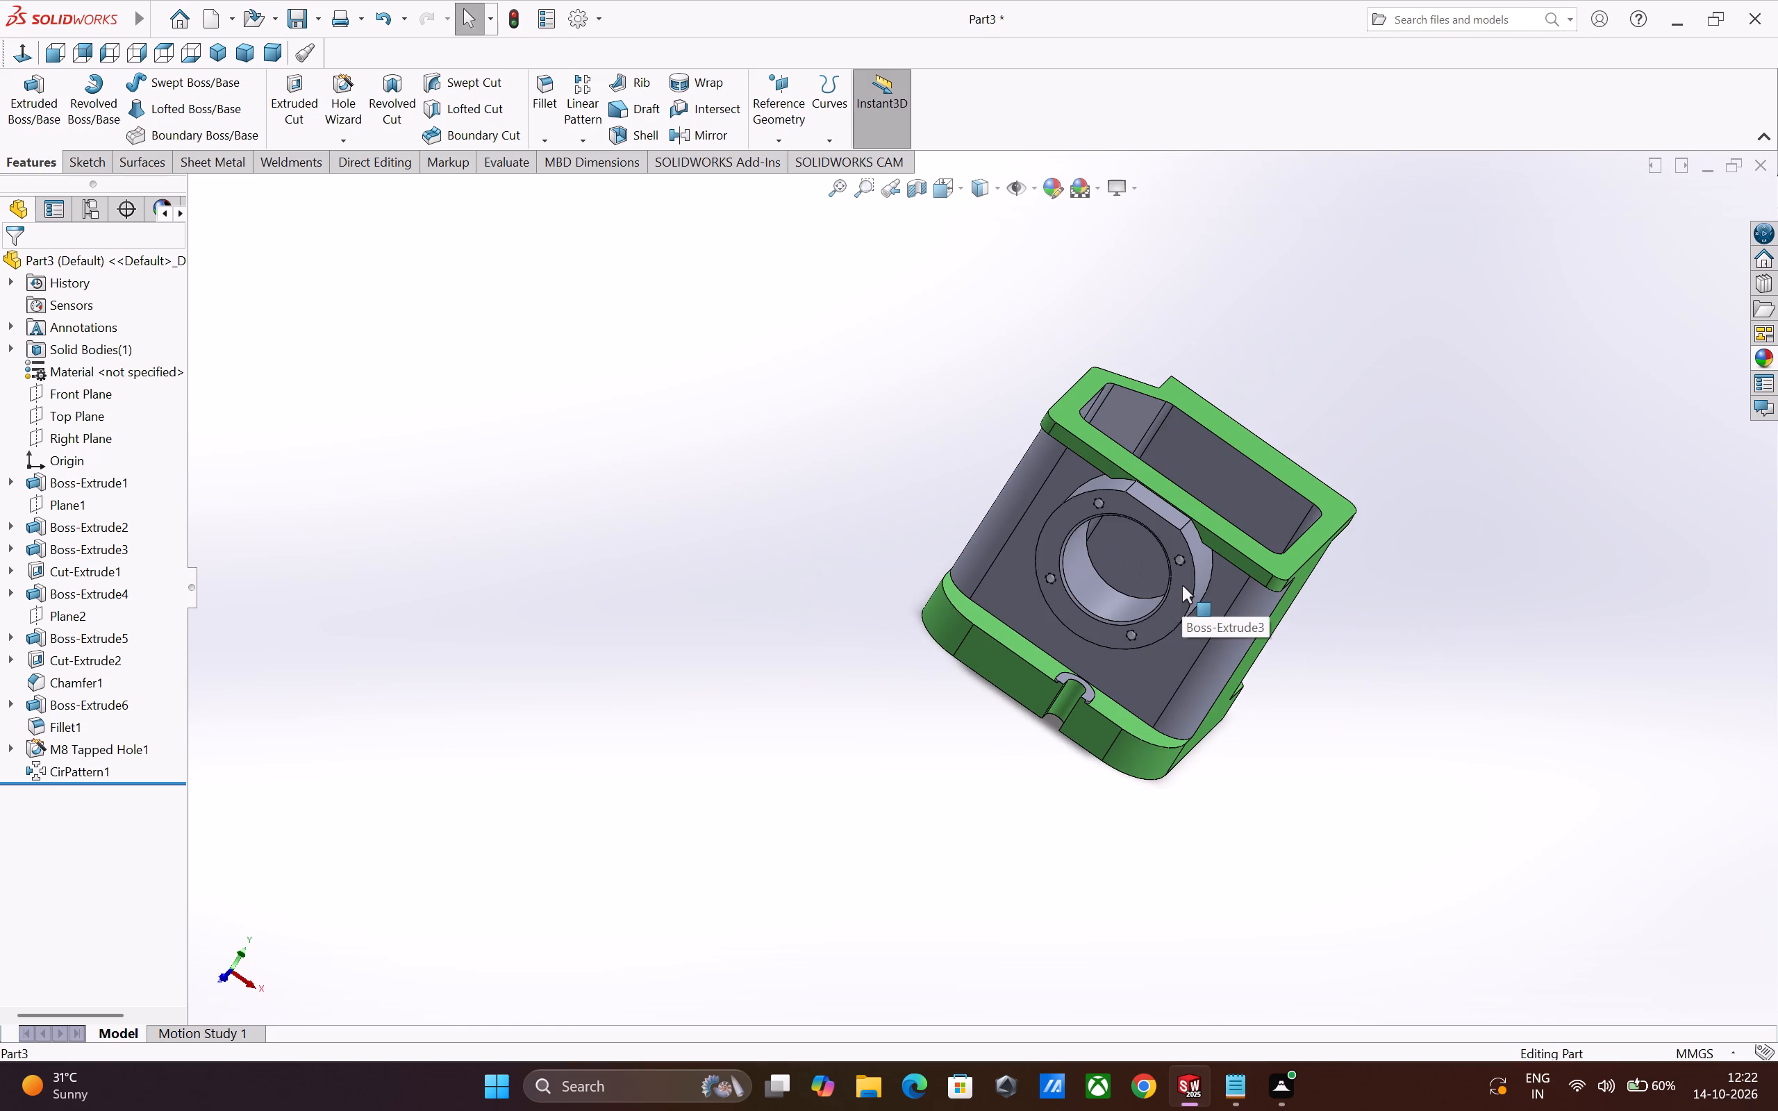
scroll(1182, 585, "down", 2)
middle_click_drag(1182, 585, 1149, 615)
scroll(1113, 557, "down", 1)
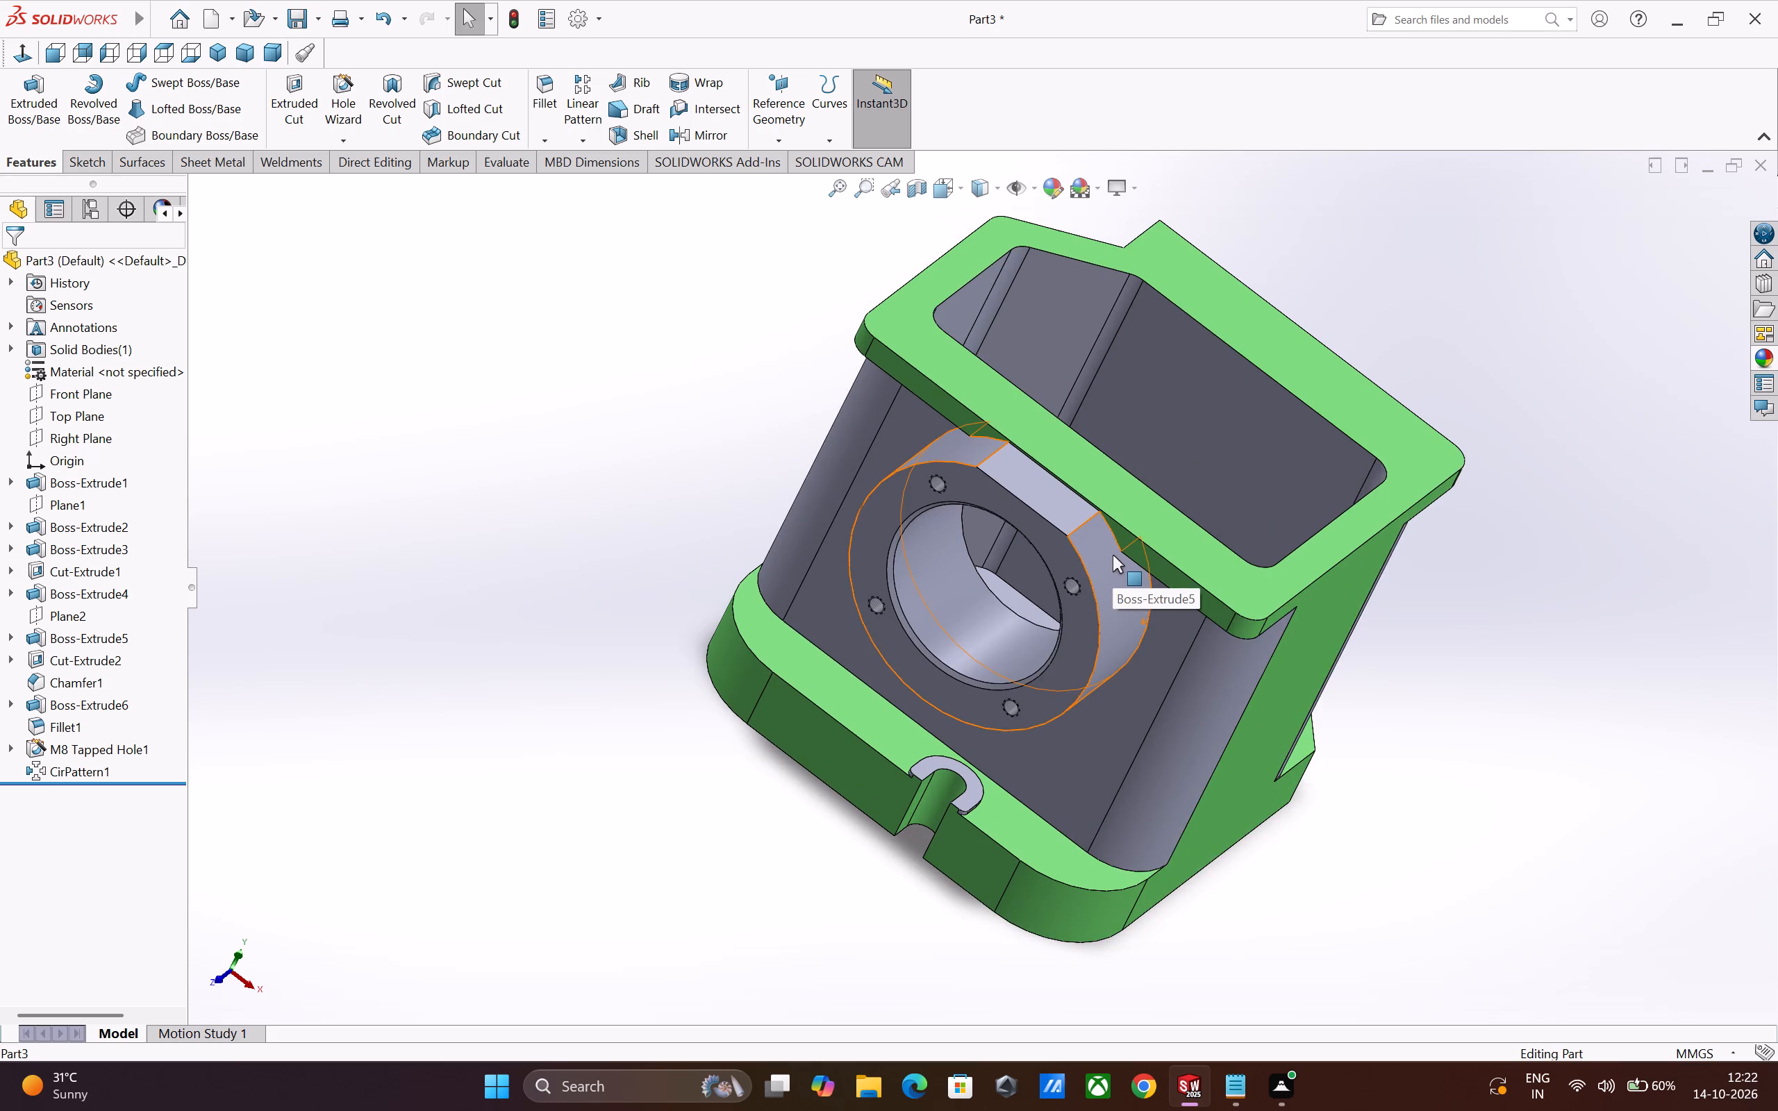
Sketch a circle about 66 mm in diameter on the rear U-shaped boss face, centred about 136.6 mm directly above the origin.
middle_click_drag(1113, 555, 1170, 519)
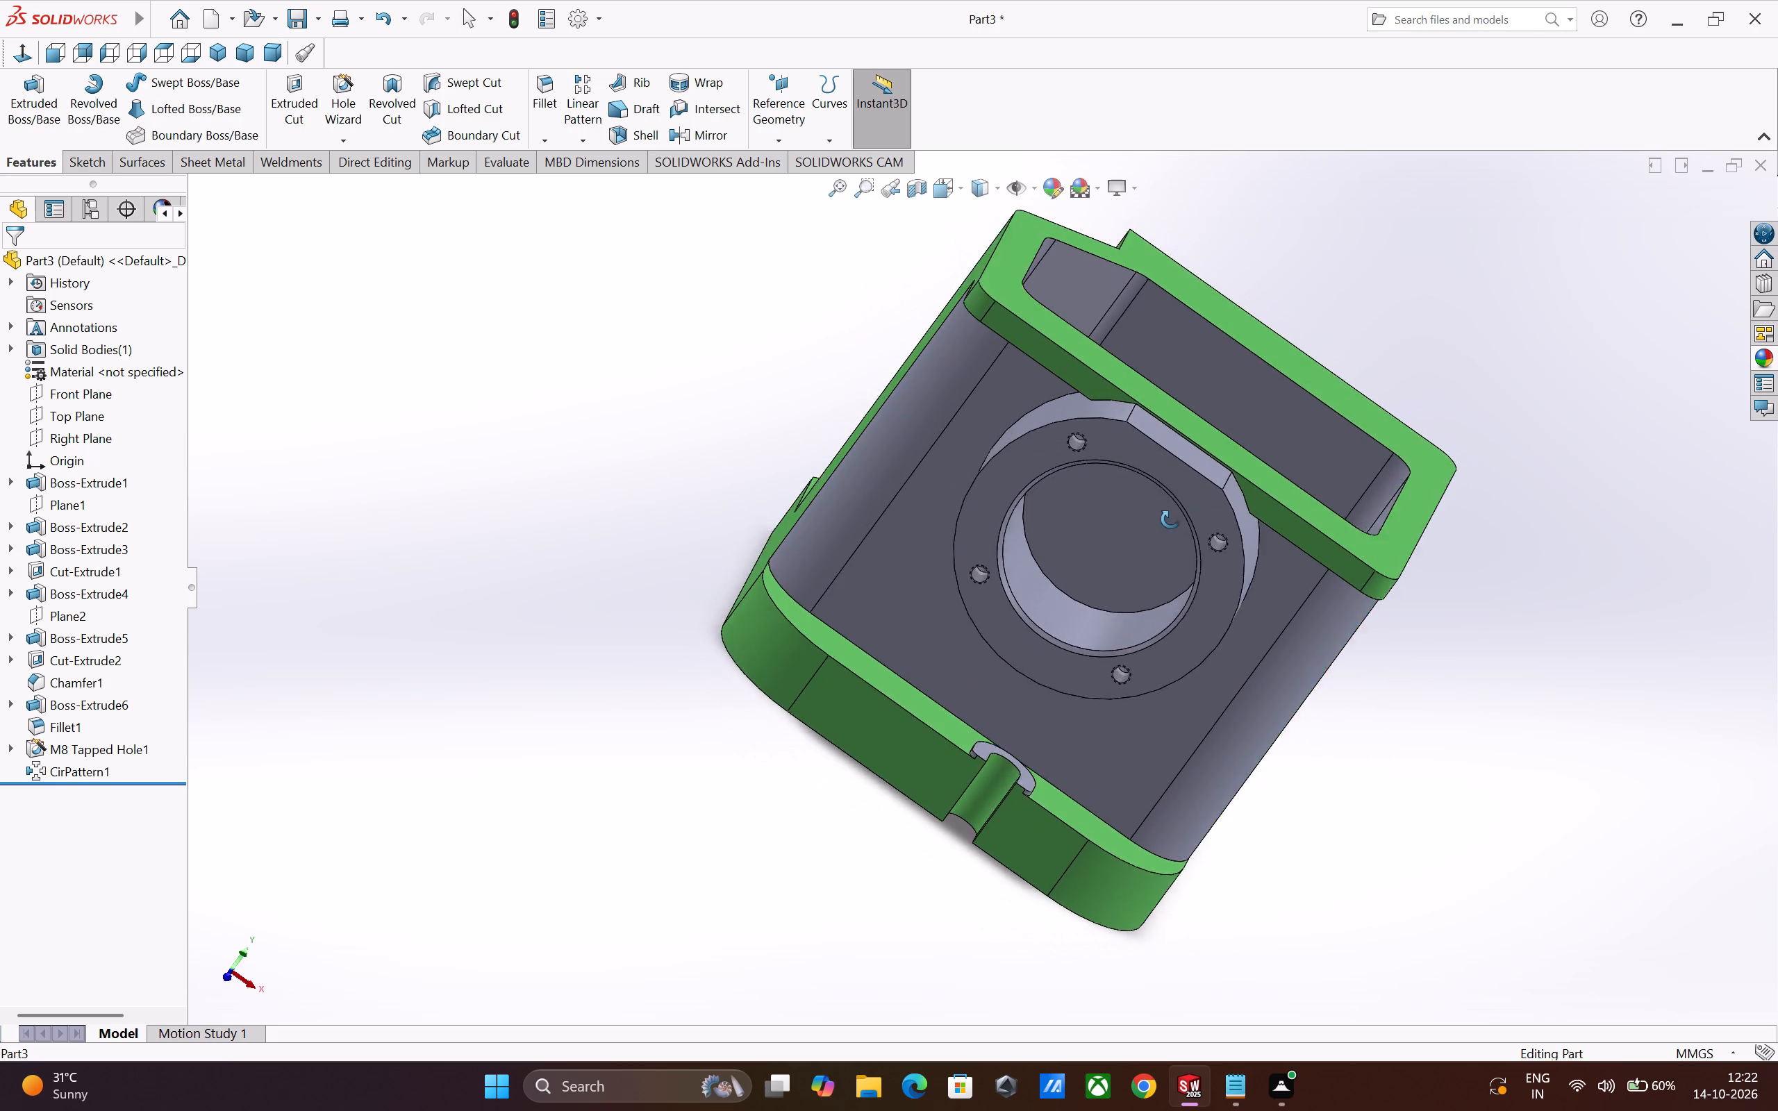
middle_click_drag(1170, 519, 821, 481)
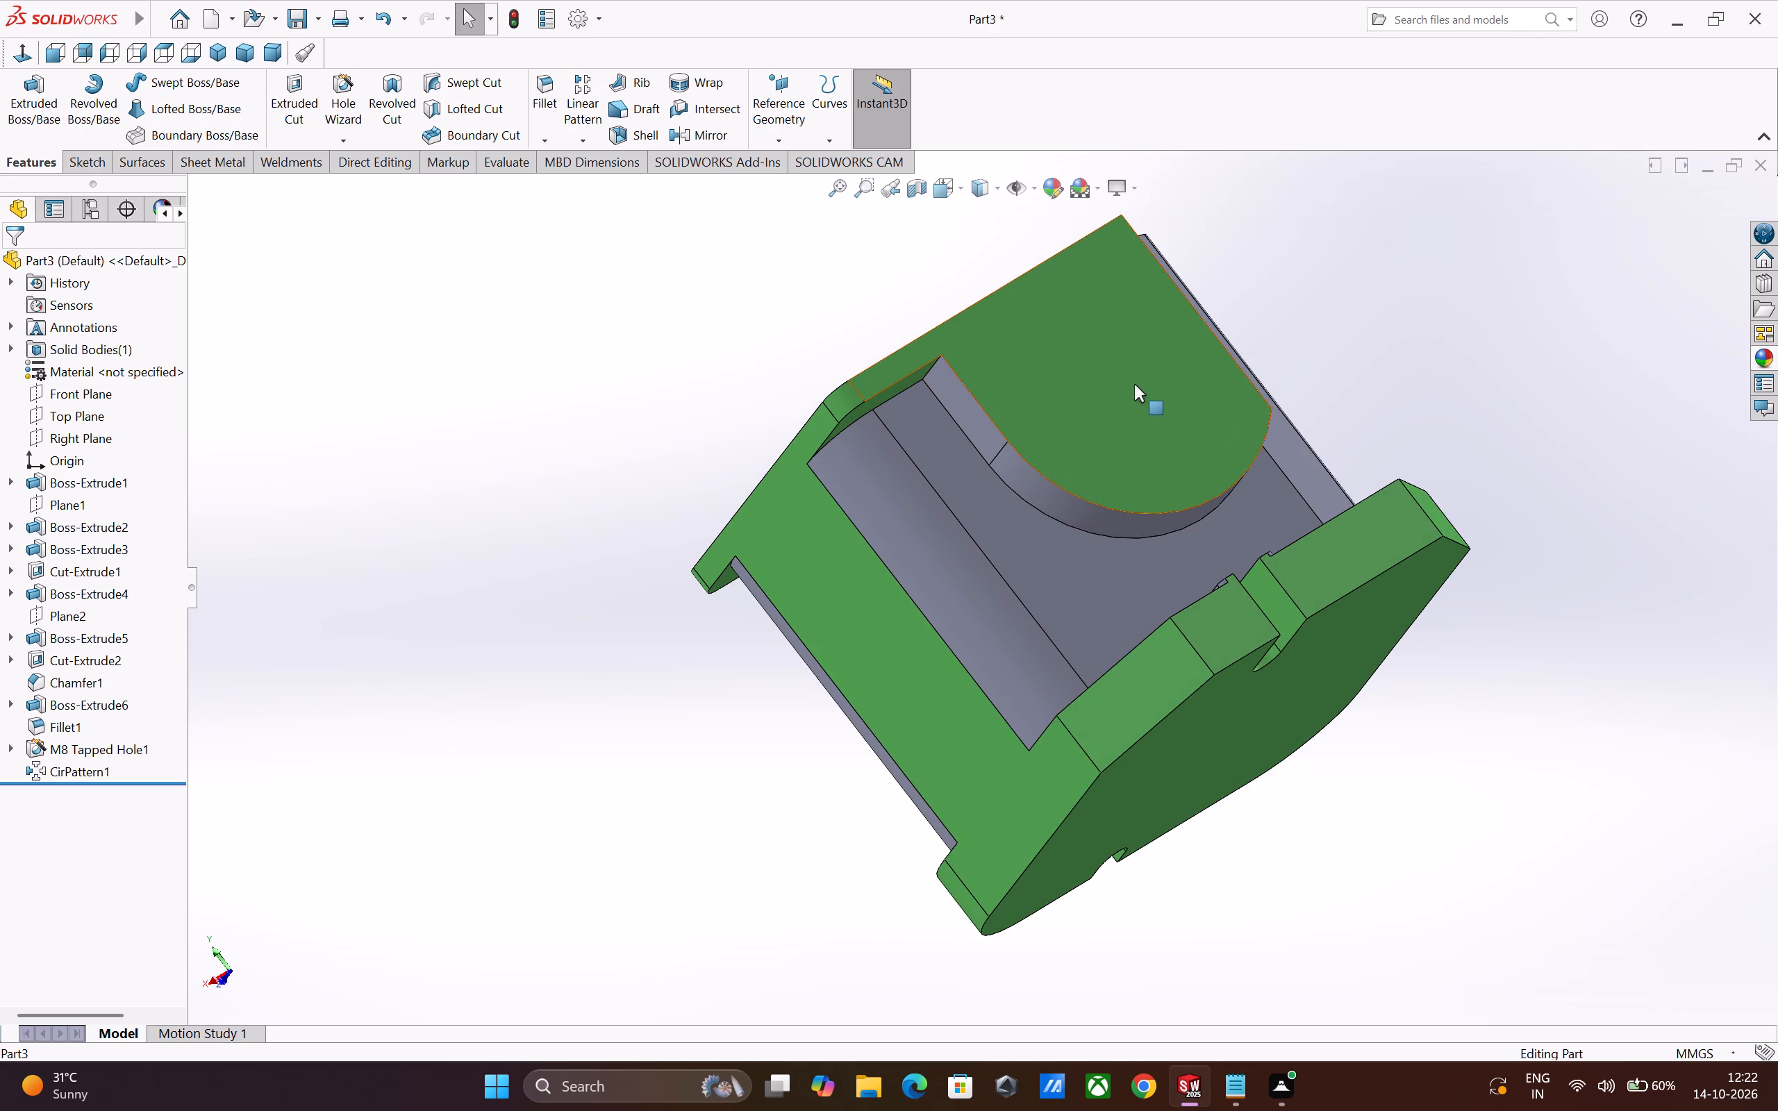
left_click(1134, 384)
left_click(1202, 341)
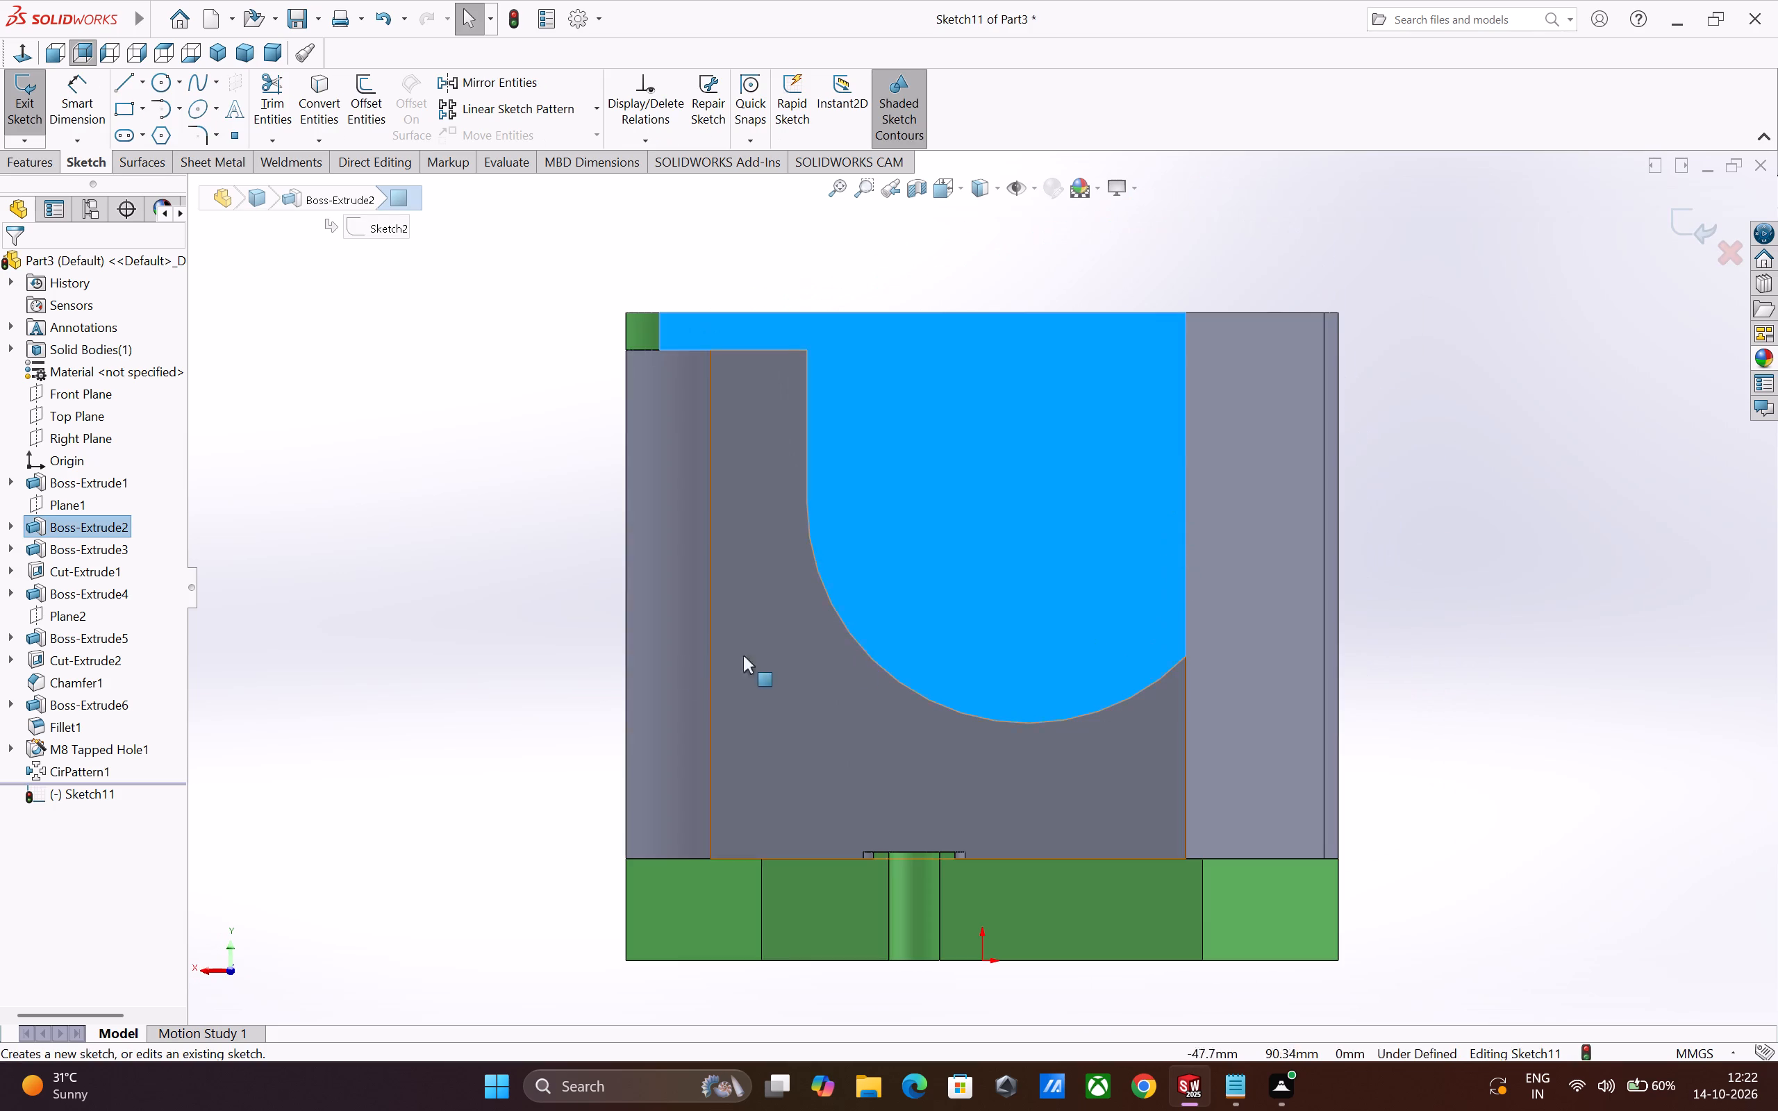
left_click(160, 80)
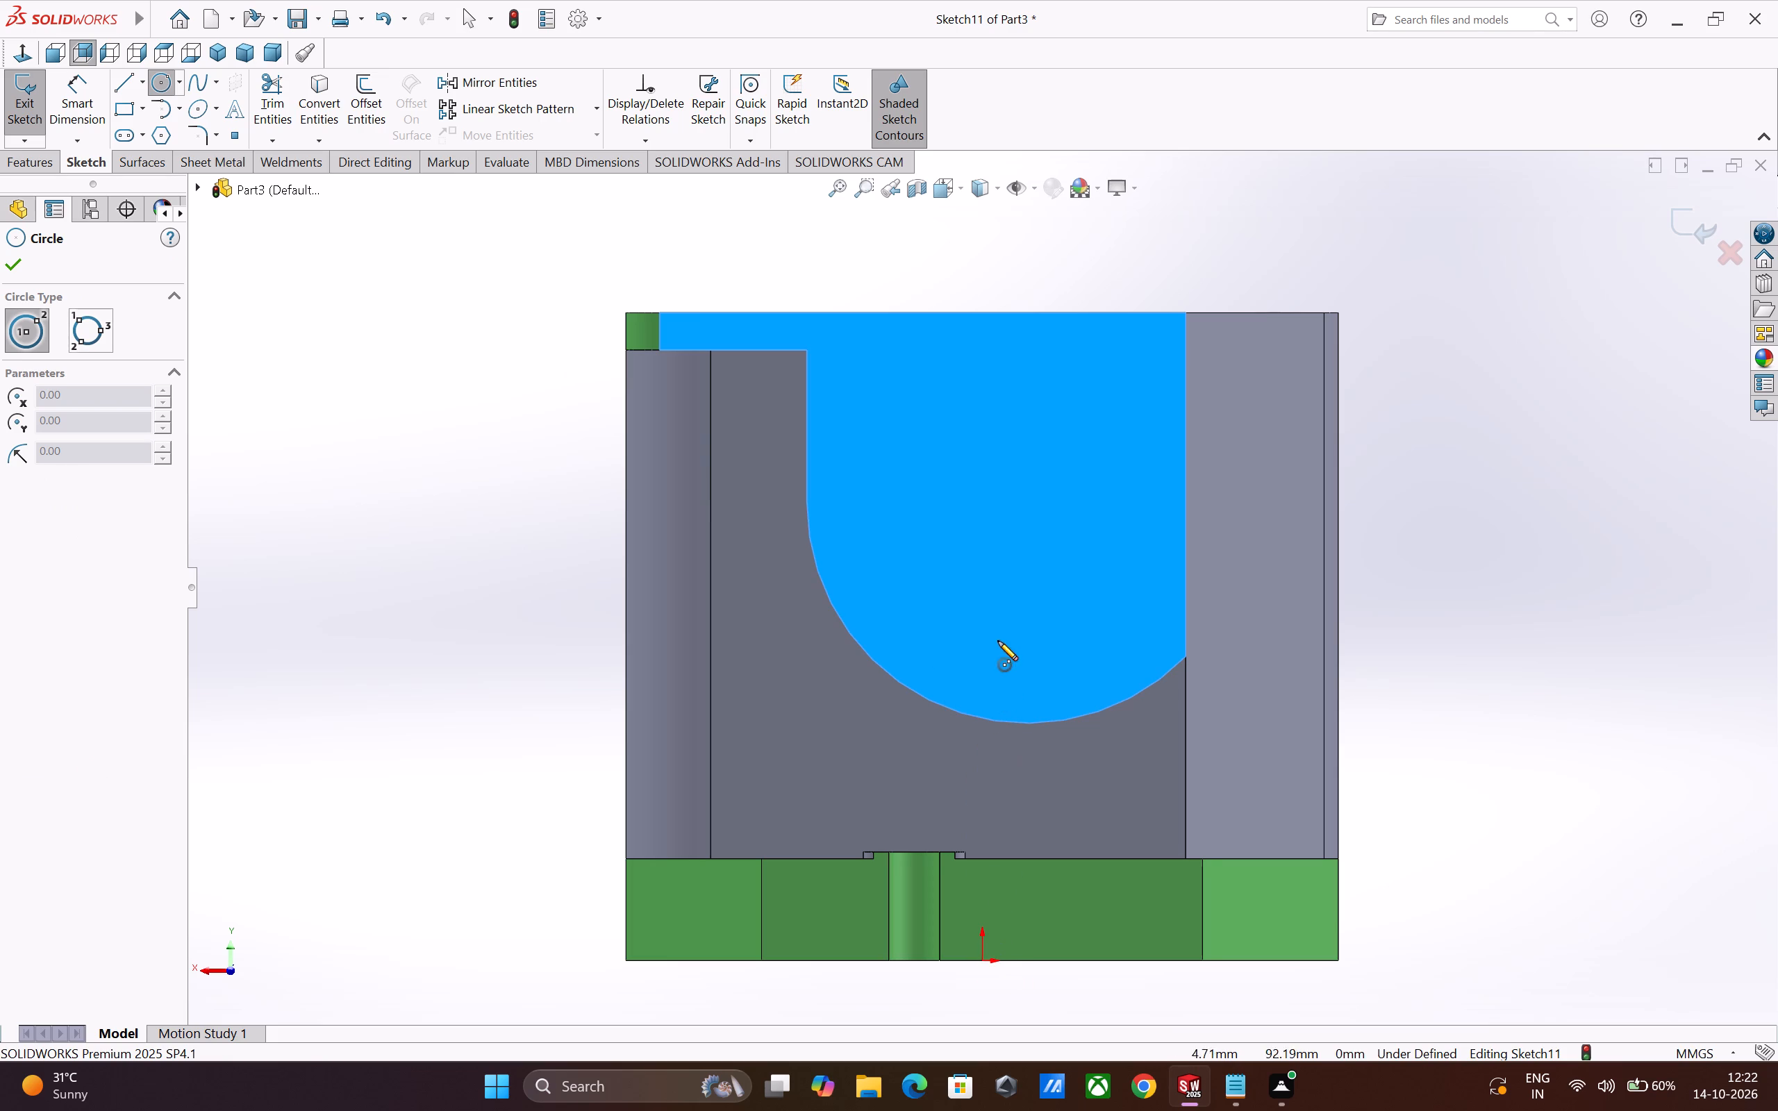
left_click(983, 497)
left_click(1061, 417)
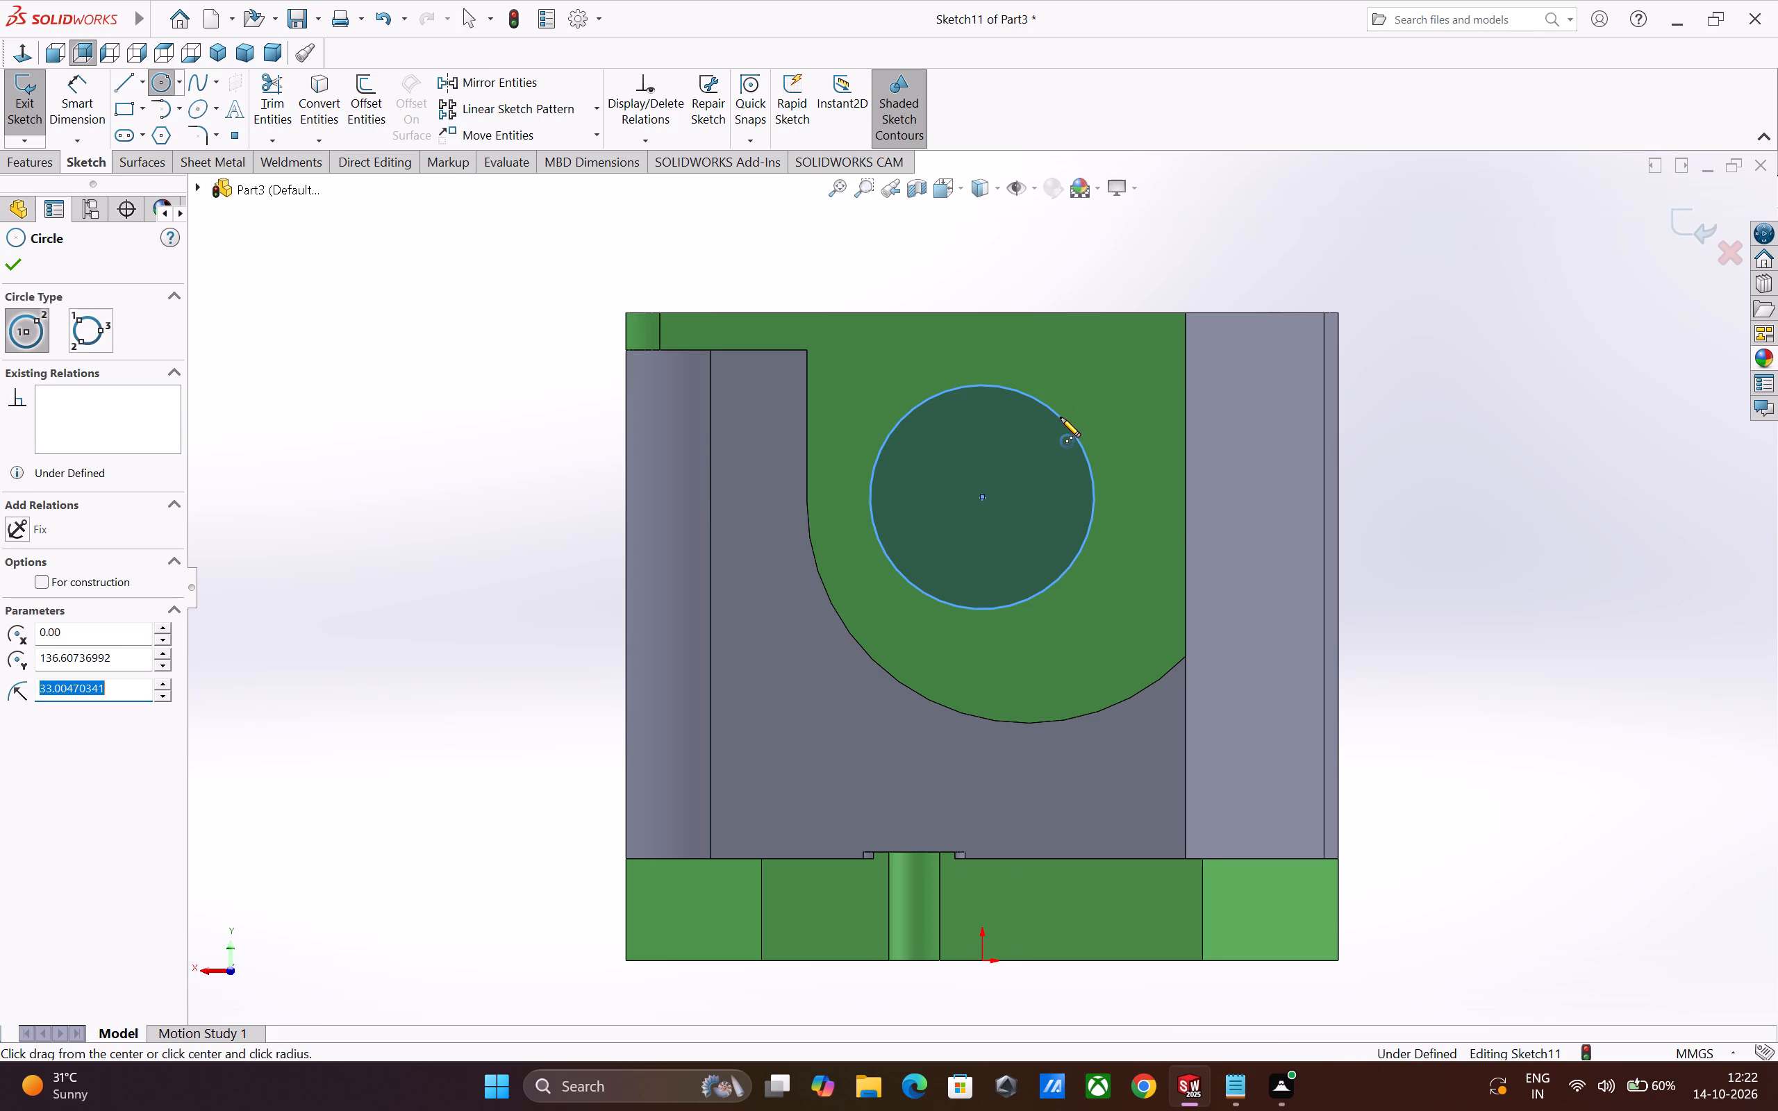
Dimension the circle on the rear boss face to a diameter of 90 mm.
left_click(90, 108)
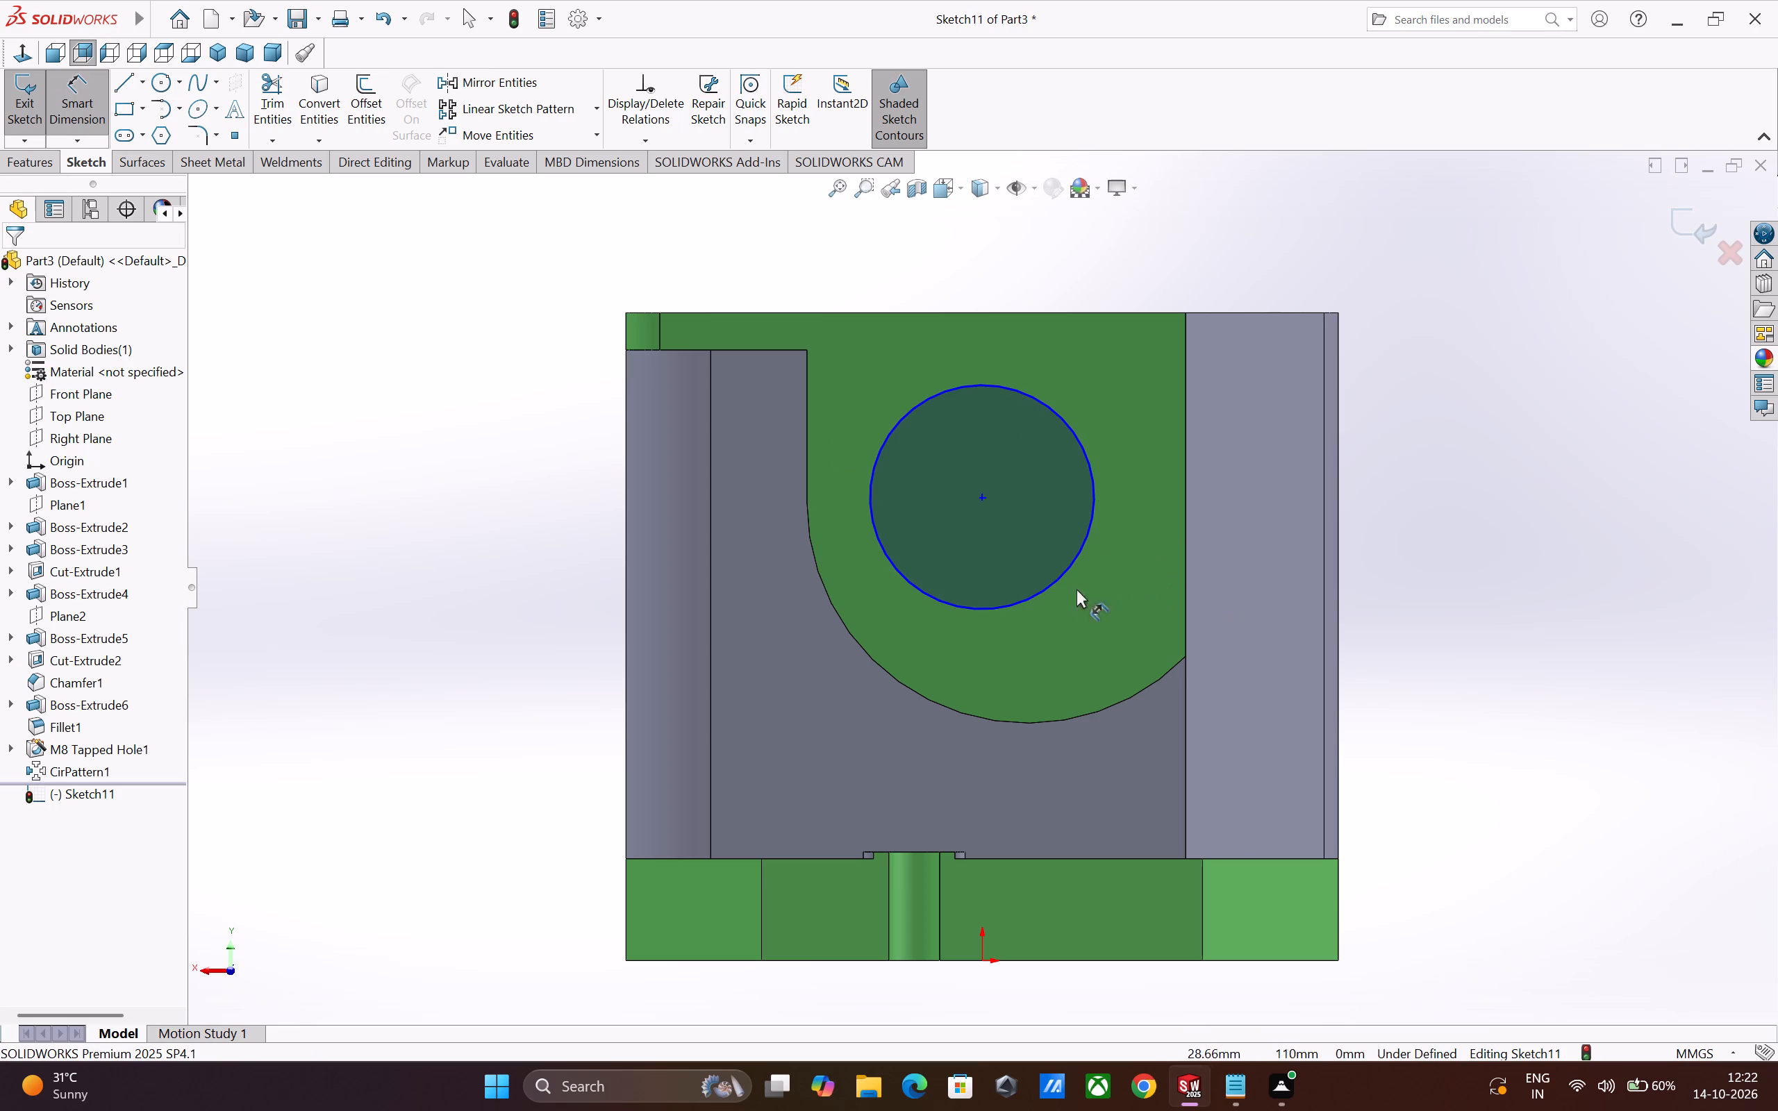
left_click(1052, 582)
left_click(1229, 553)
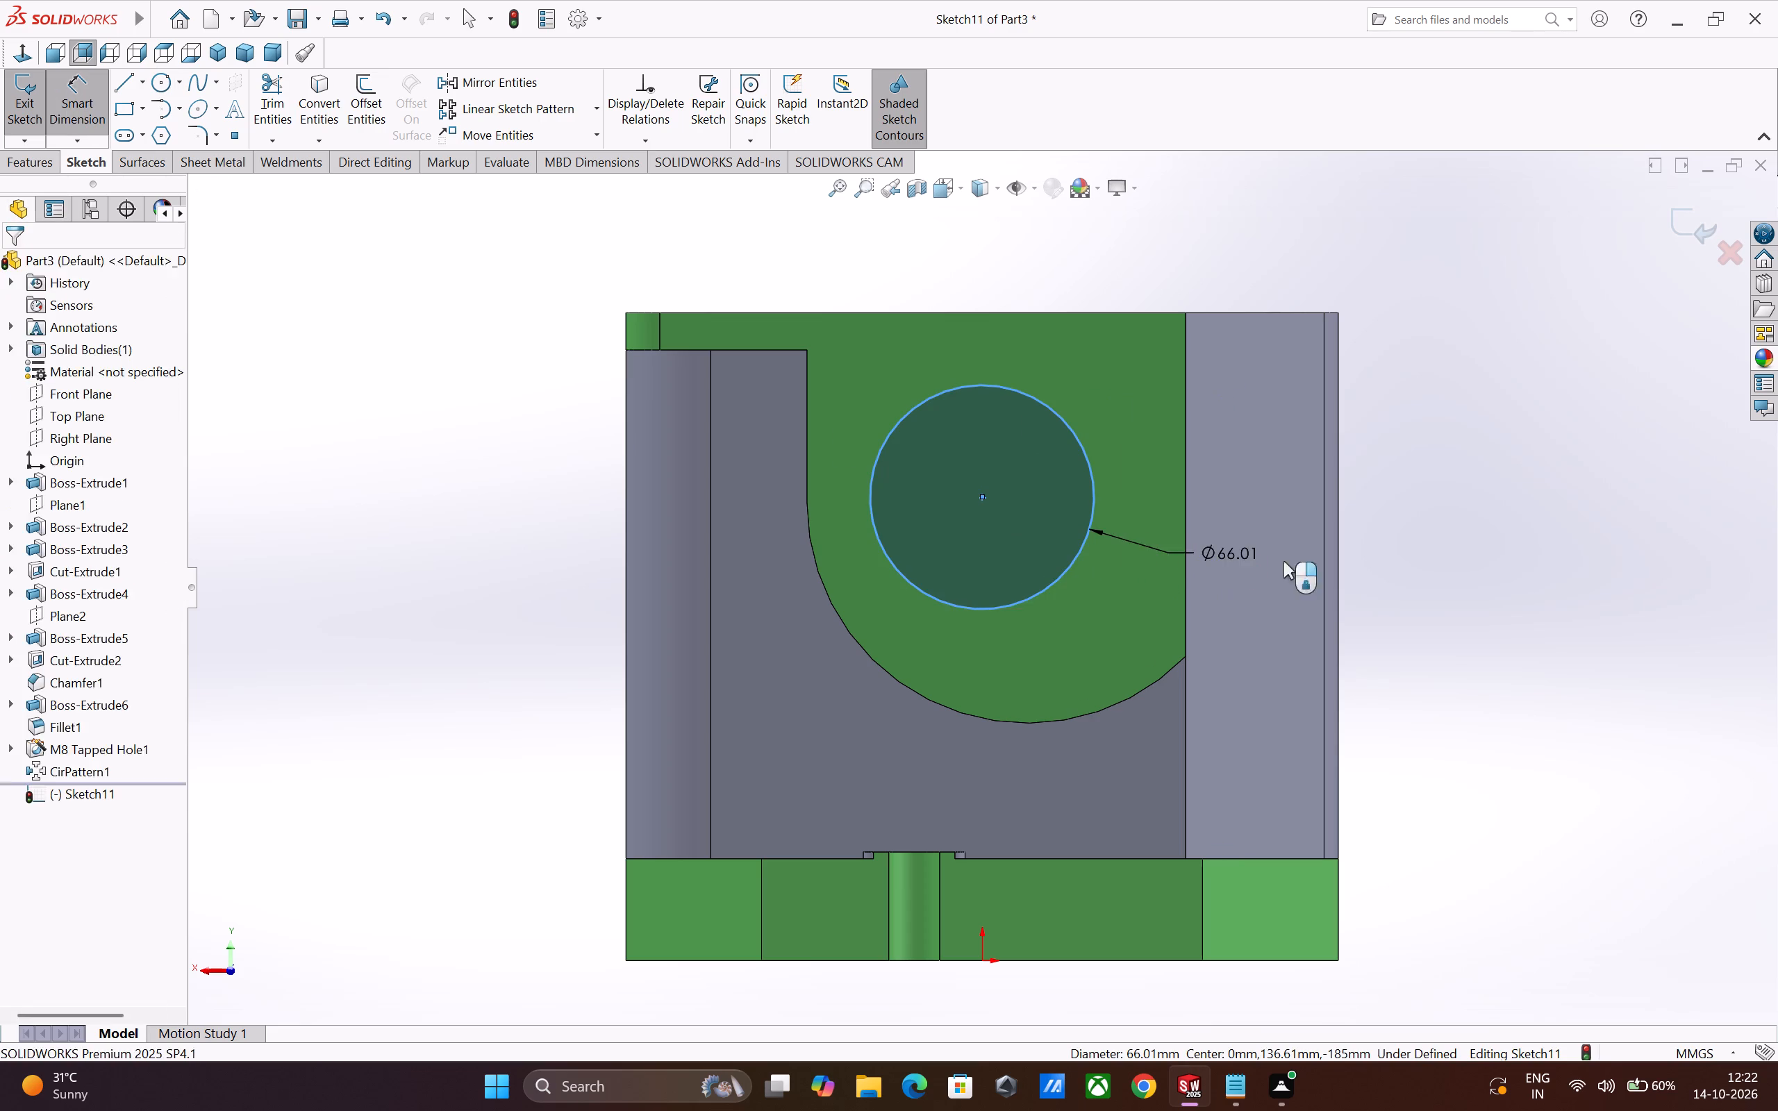
type("90")
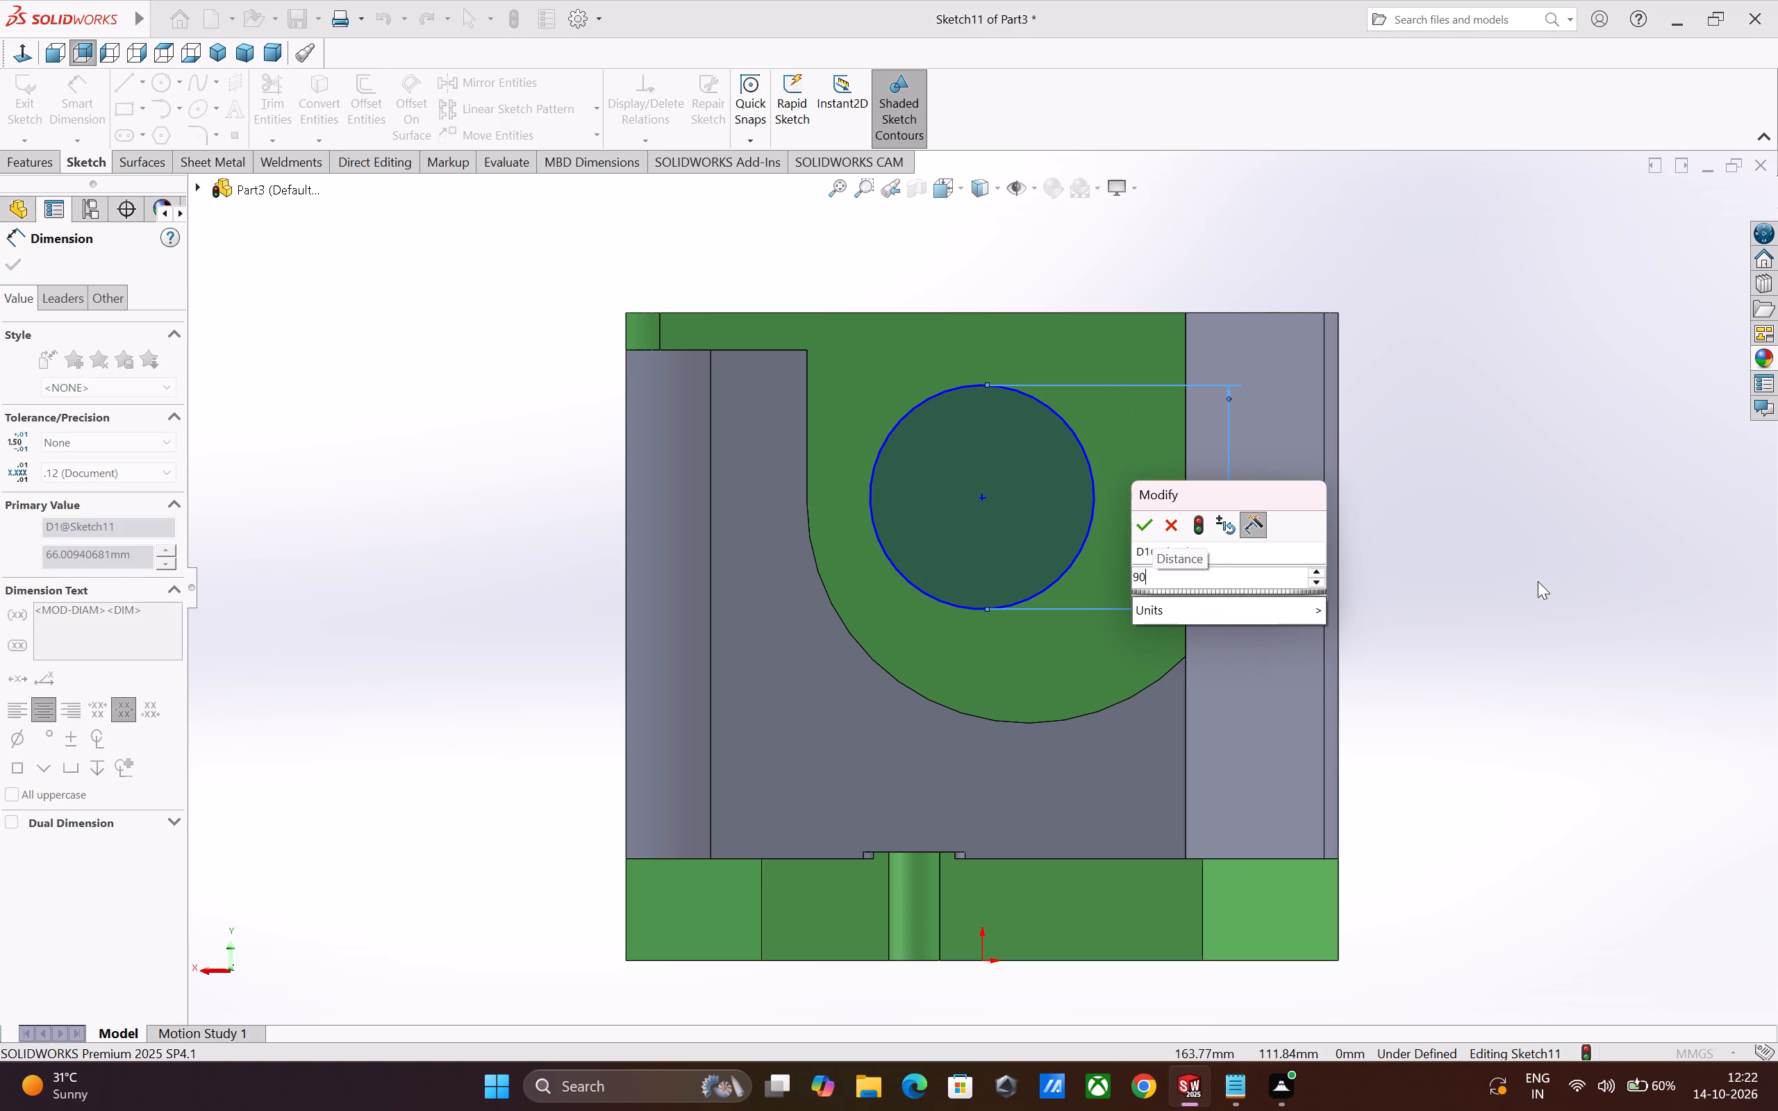
key("Return")
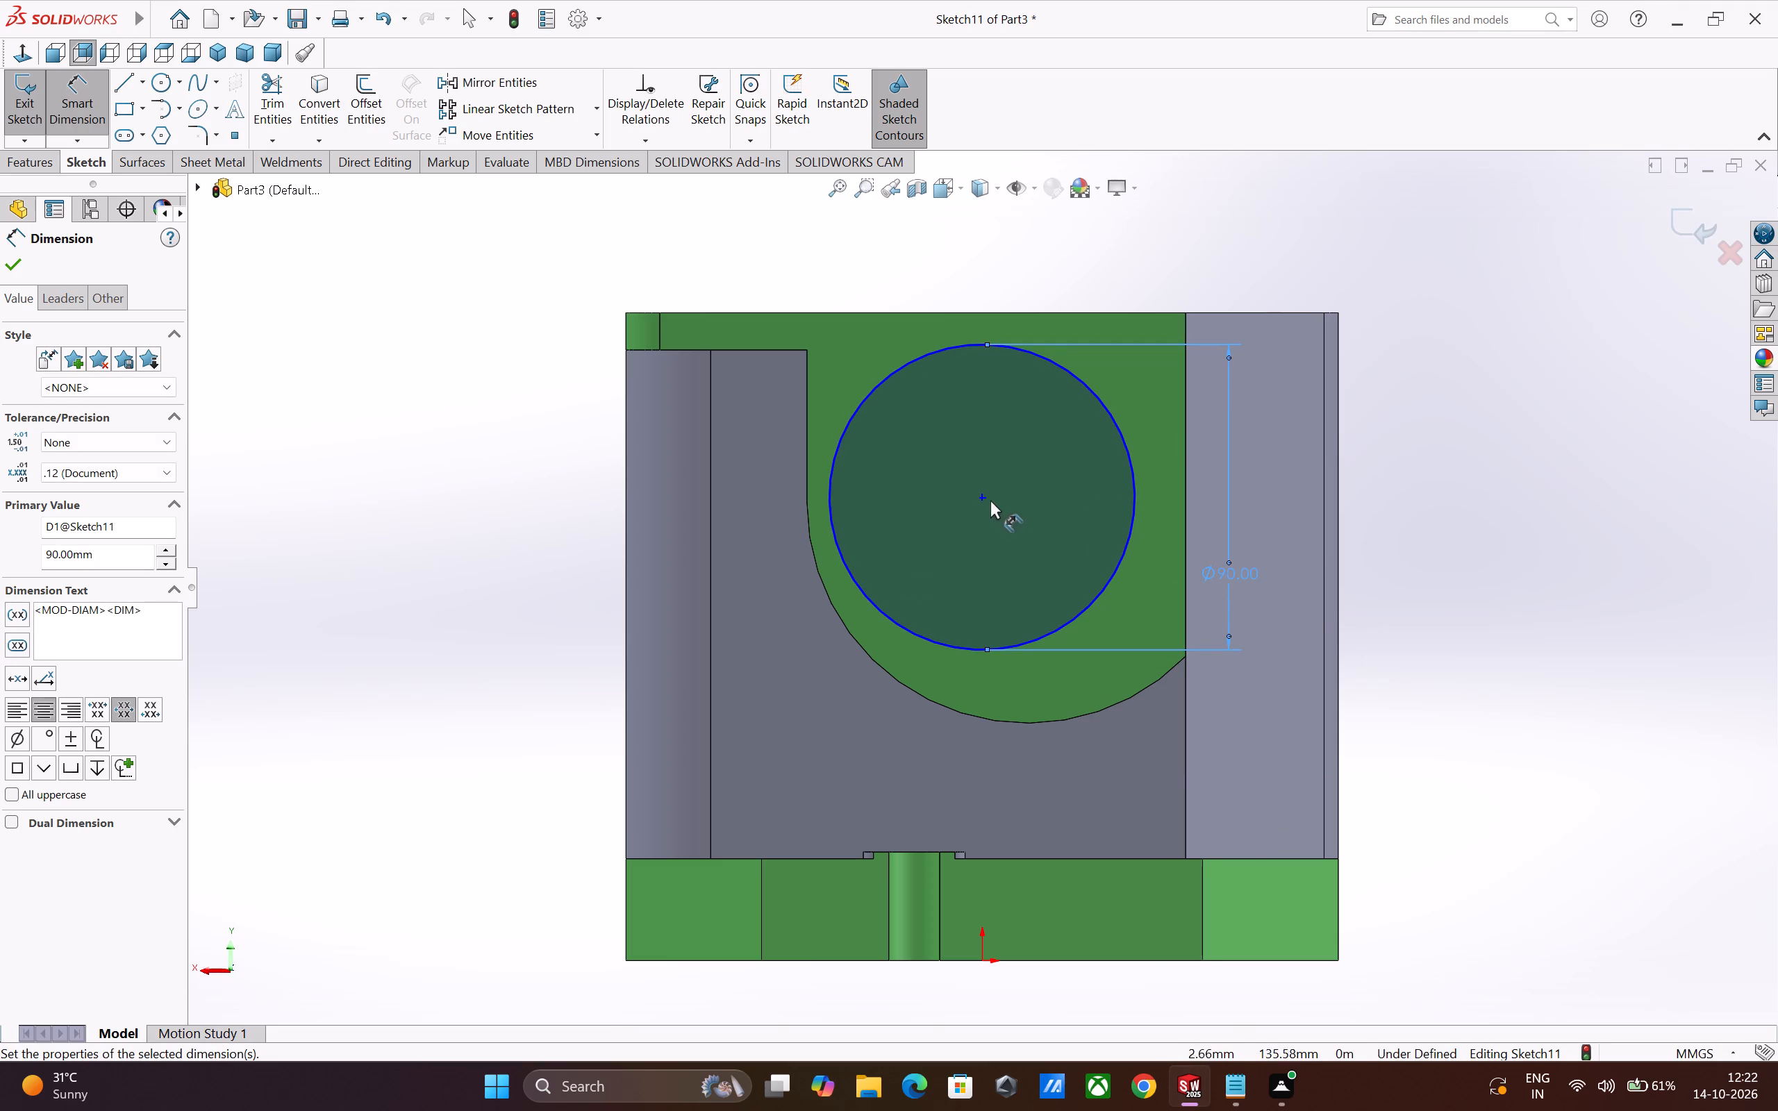
Locate the circle's centre 135 mm above the base's bottom edge and 105 mm from the housing's vertical side edge.
left_click_drag(984, 497, 989, 510)
left_click_drag(1077, 959, 1083, 959)
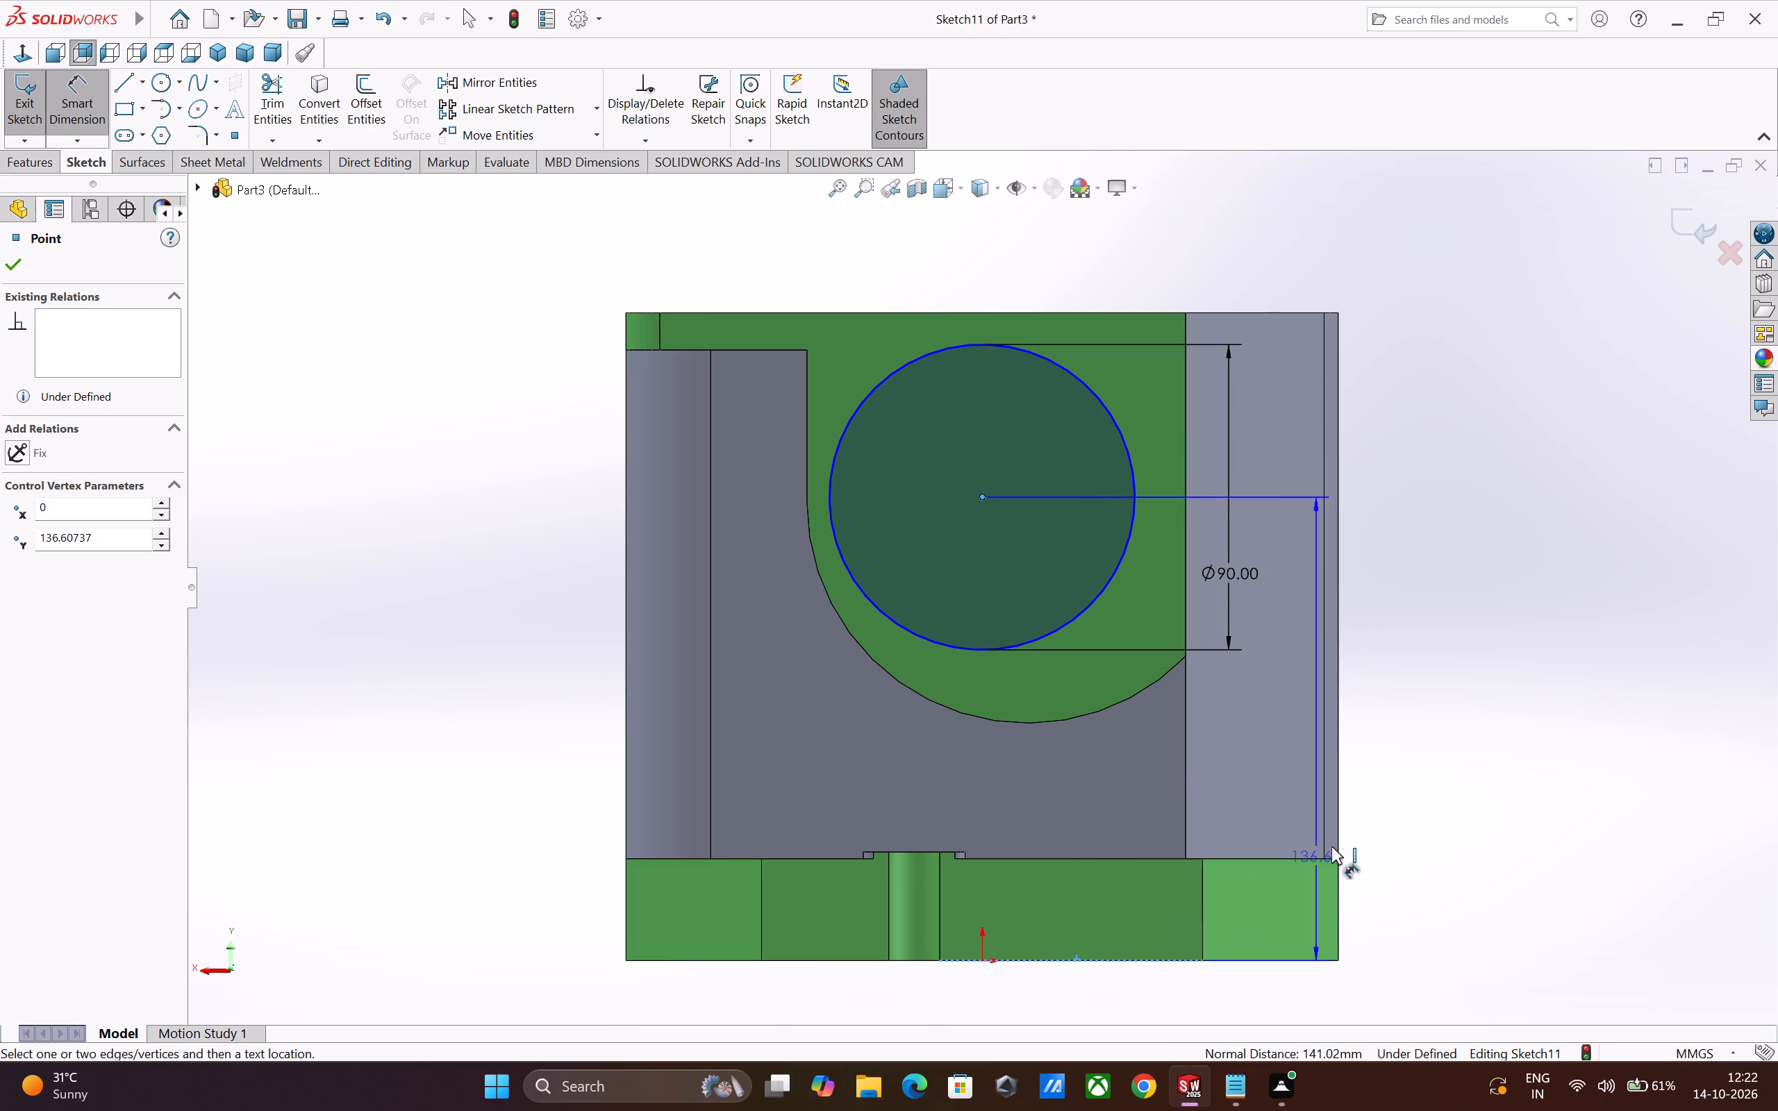
left_click(1393, 799)
key("1")
type("35")
key("Return")
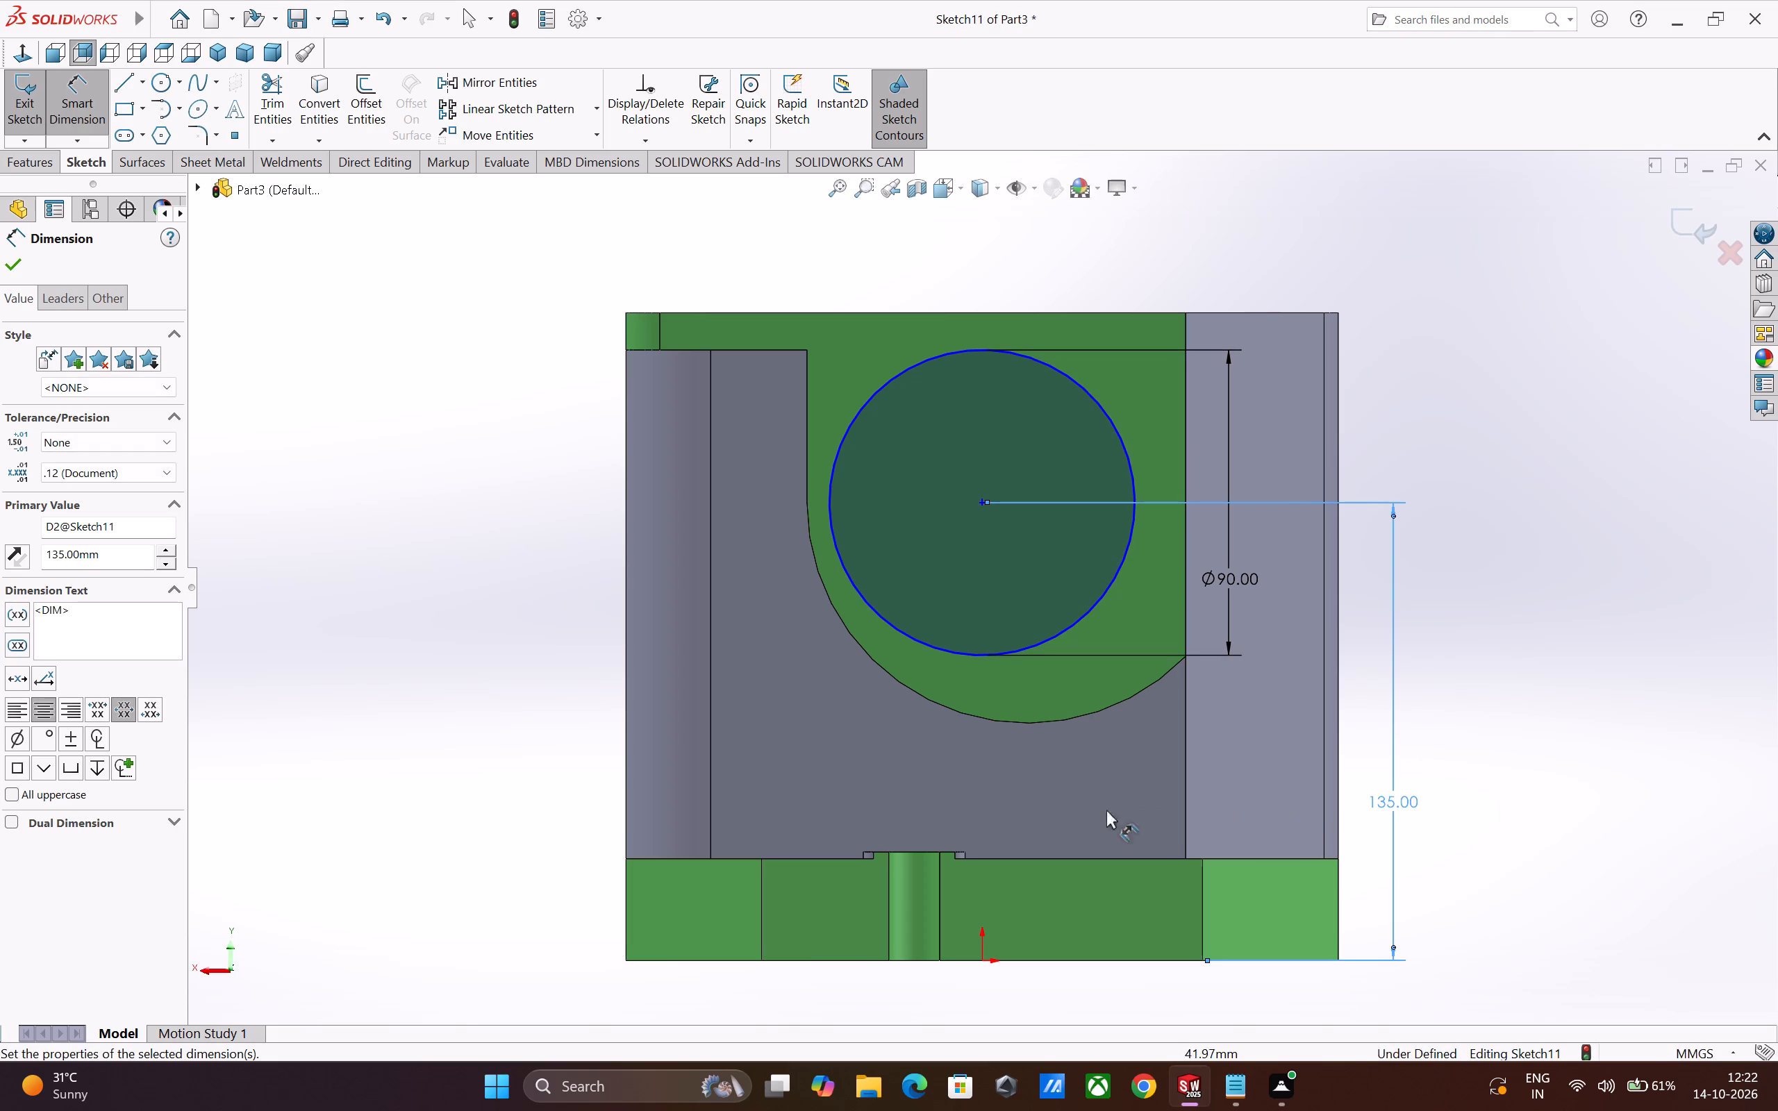
left_click(982, 502)
left_click(1339, 481)
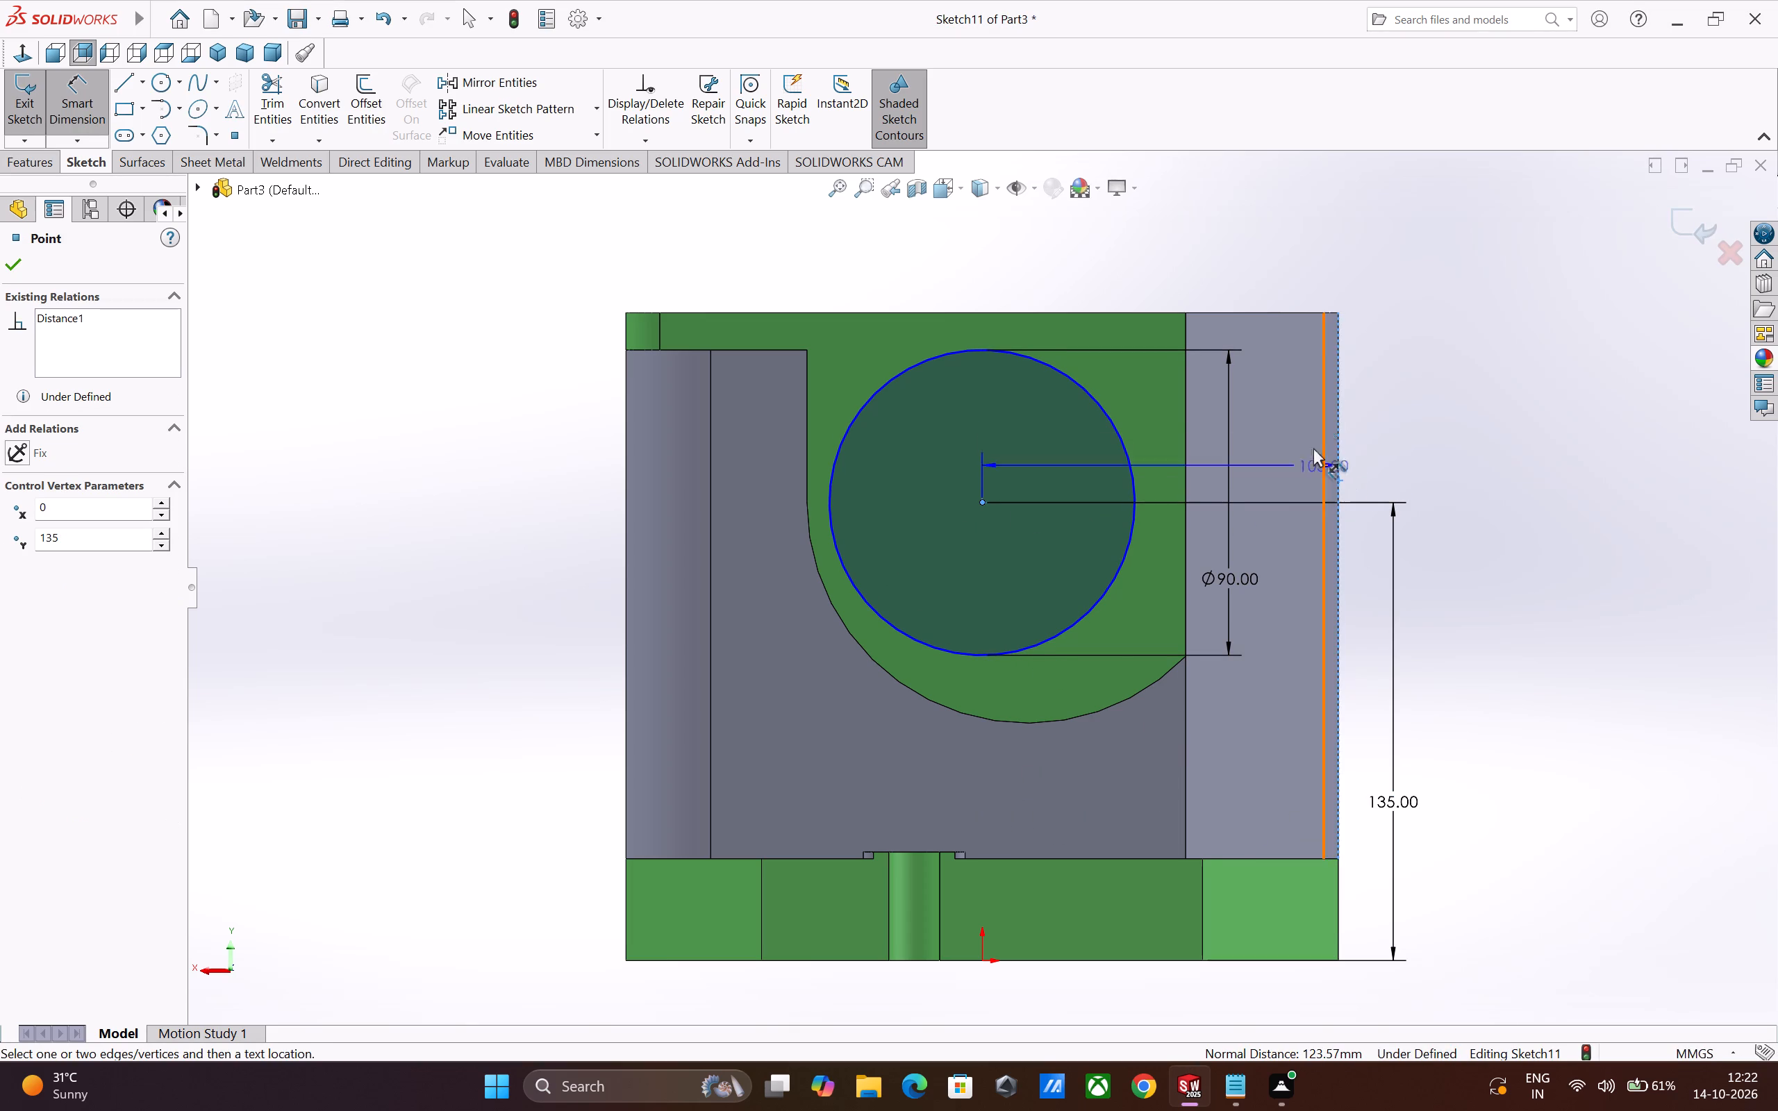
left_click(1187, 267)
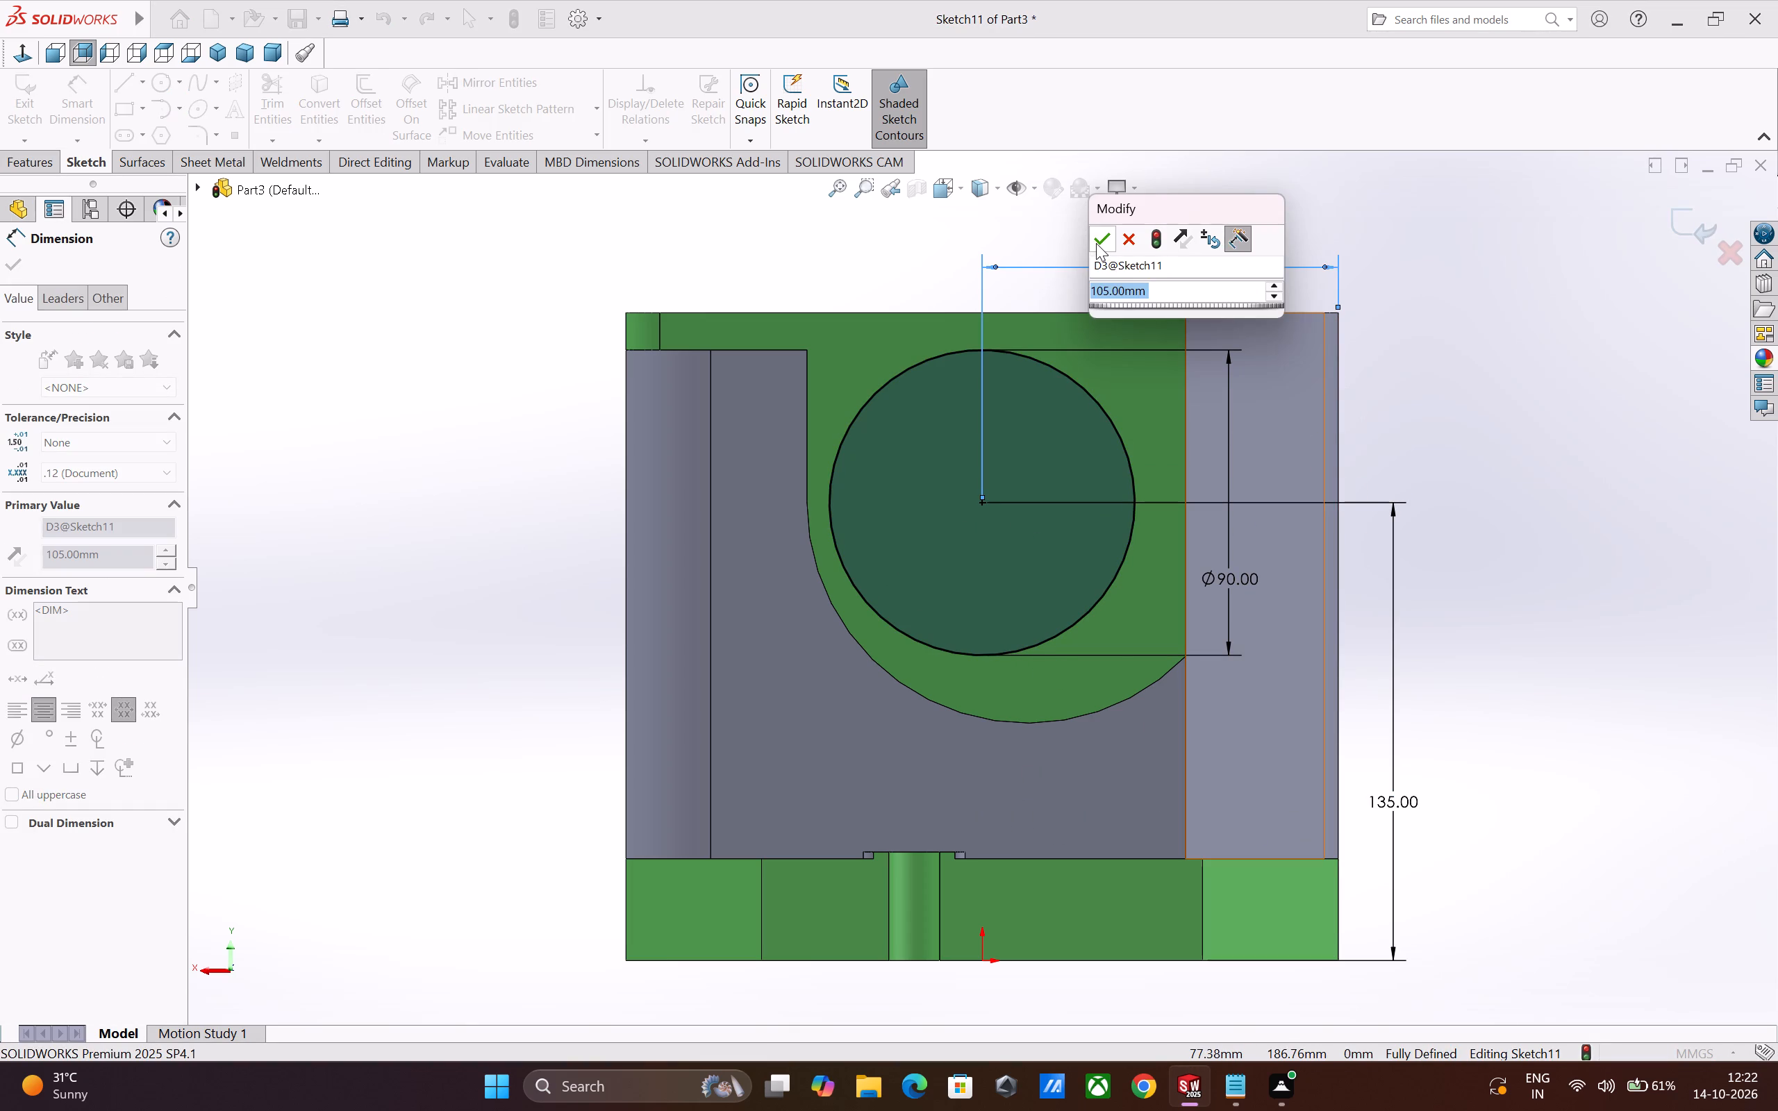
left_click(1096, 243)
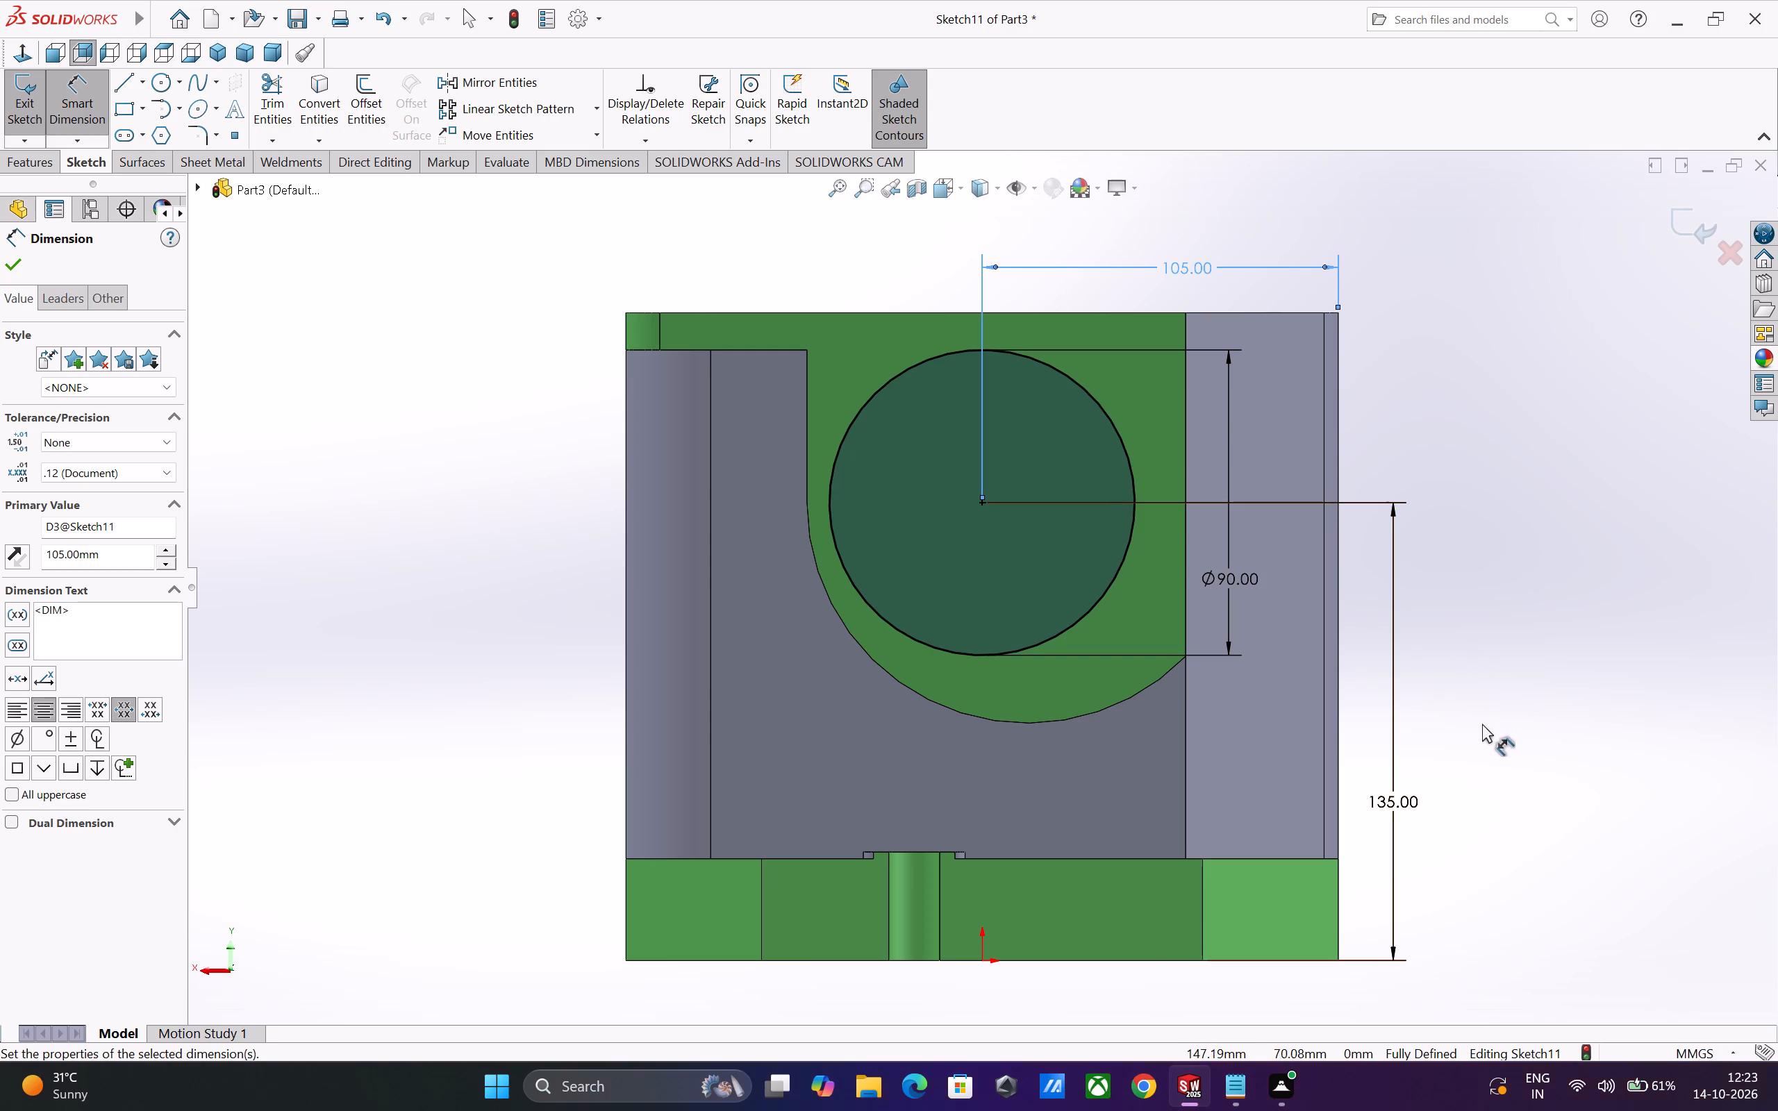
Examine the dimensioned circle's position on the rear boss face from several angles.
middle_click(1518, 688)
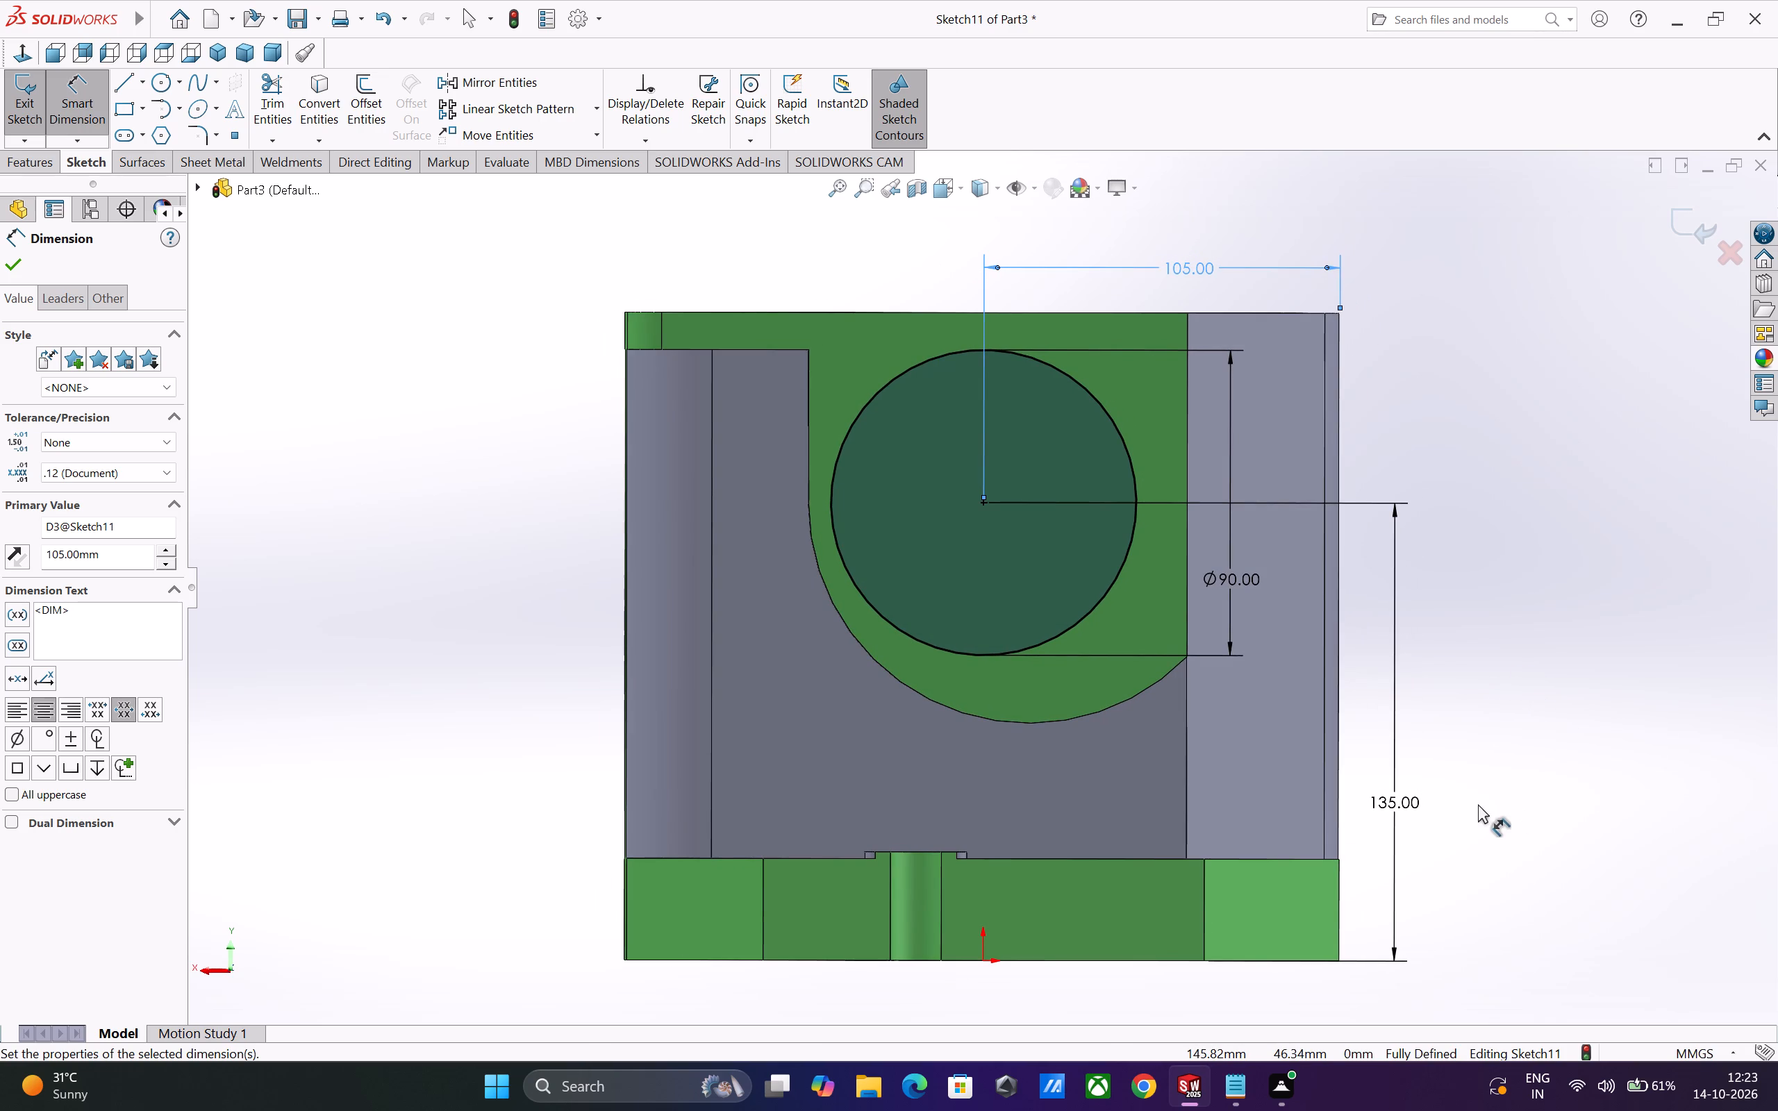
middle_click_drag(1122, 767, 1156, 753)
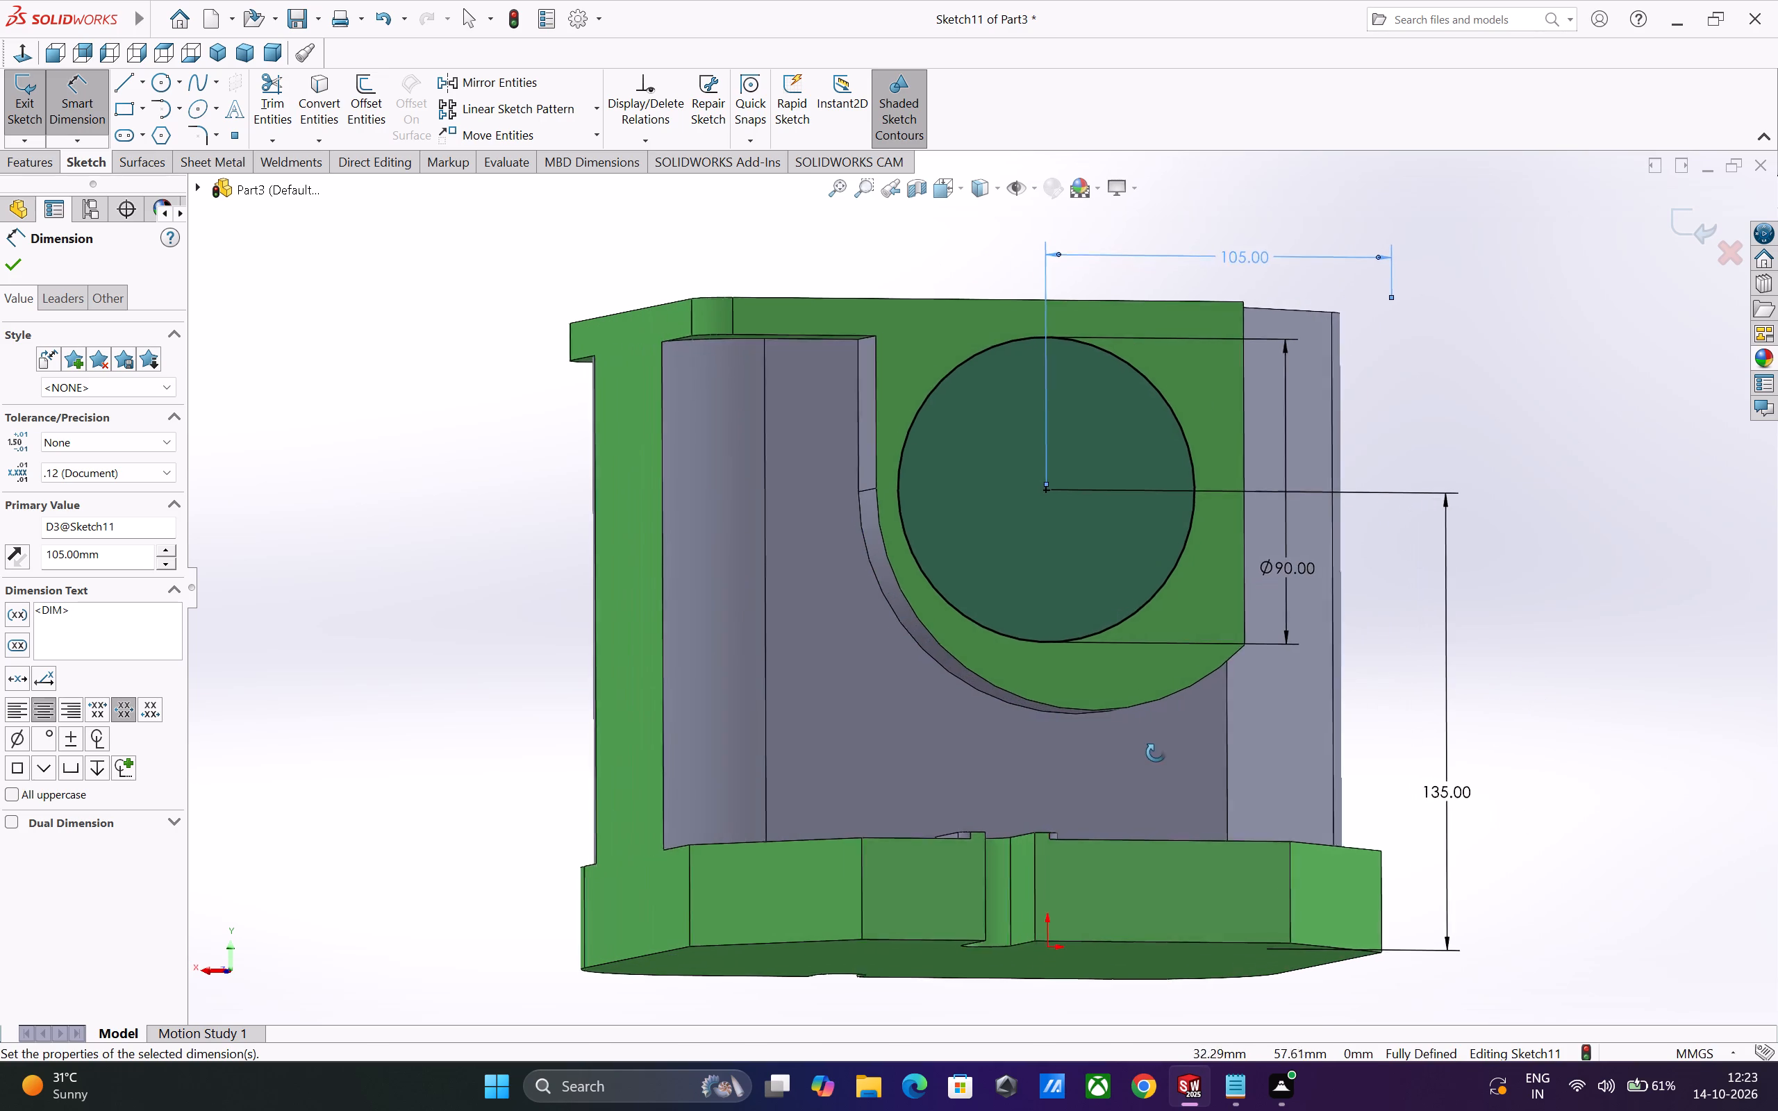
middle_click_drag(1156, 753, 1155, 757)
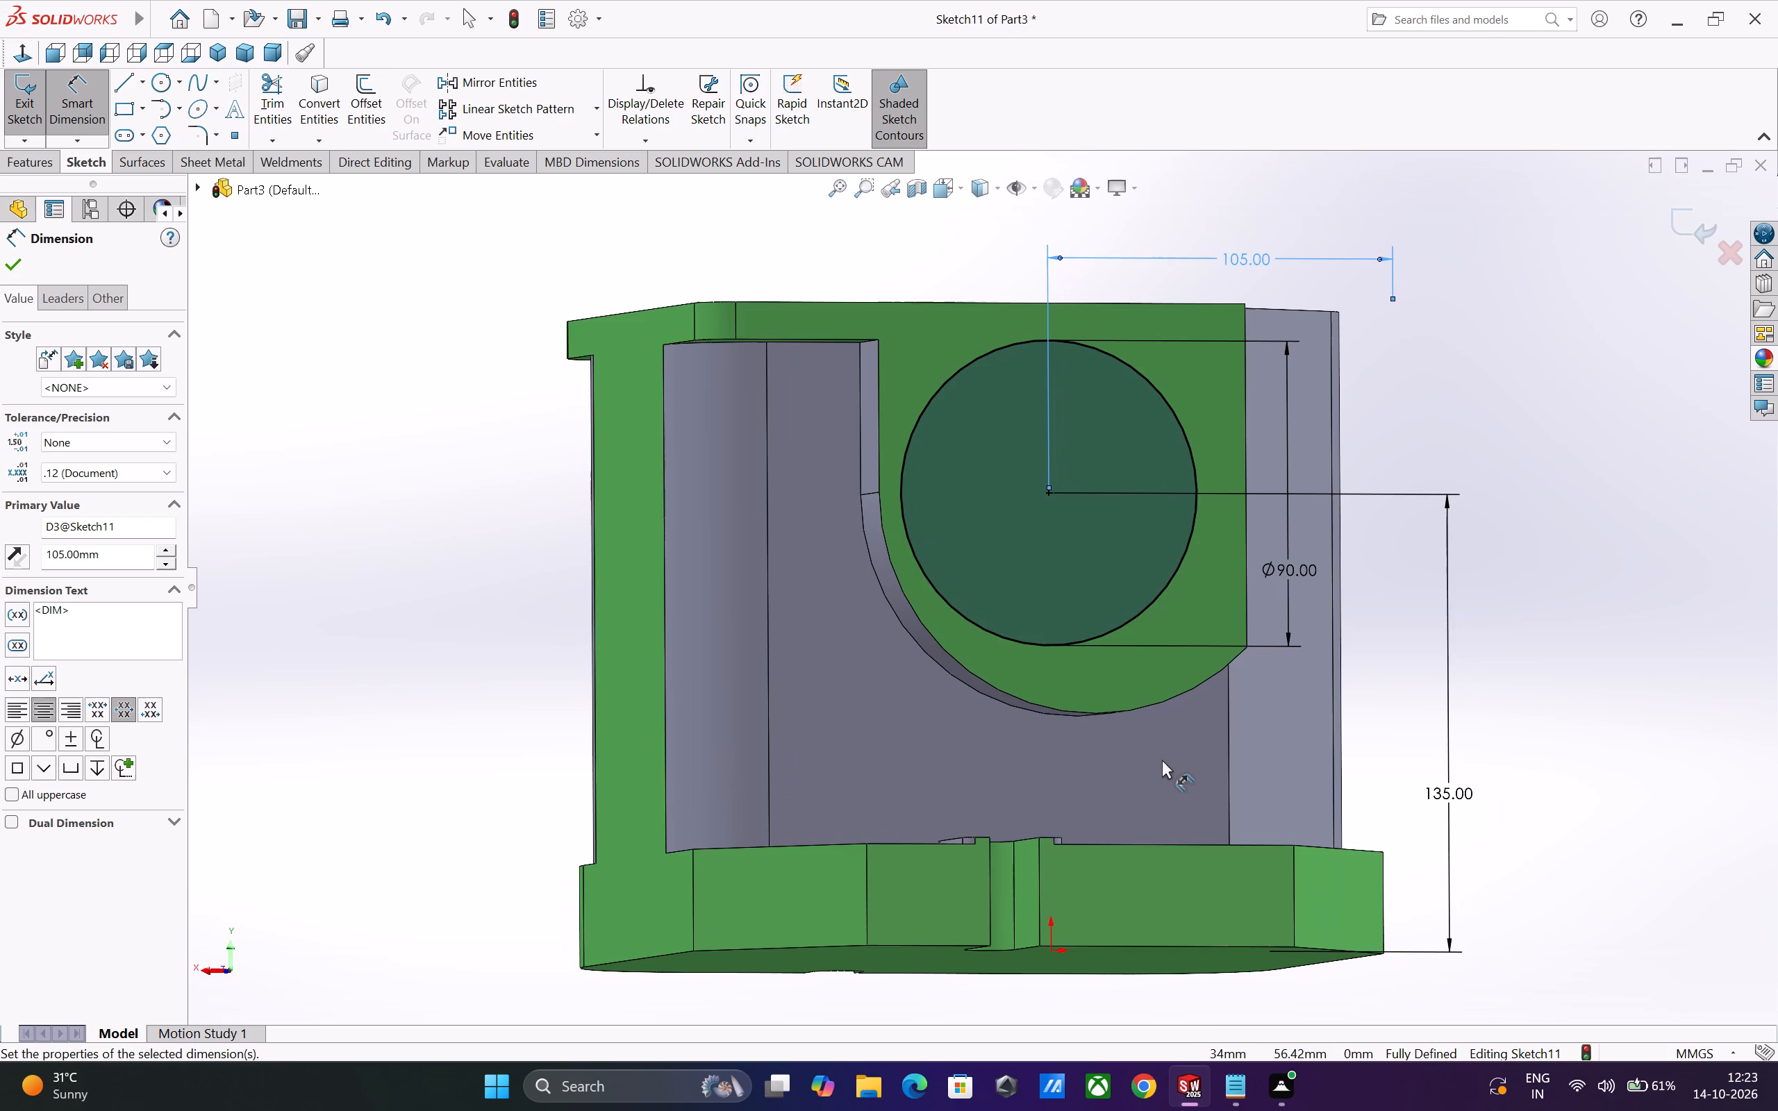
middle_click_drag(1165, 760, 1200, 749)
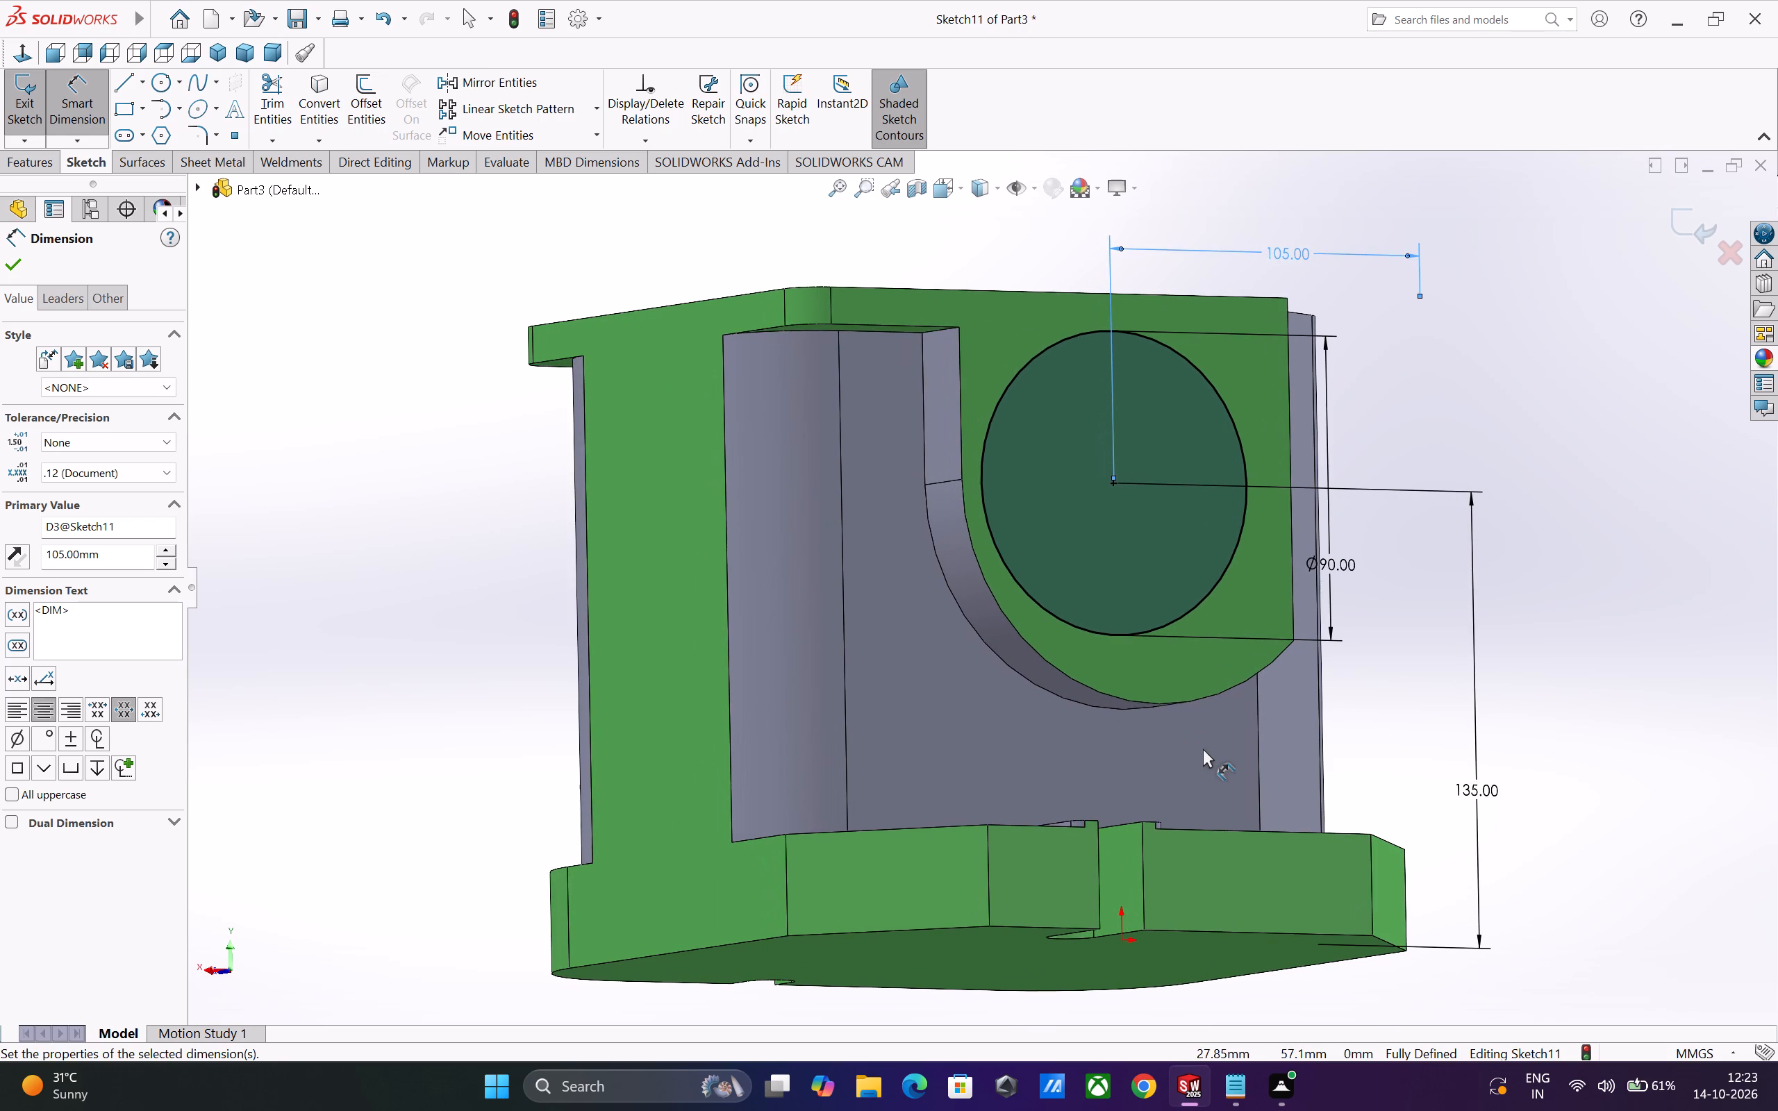
middle_click_drag(1203, 749, 1236, 748)
middle_click_drag(1238, 746, 1263, 736)
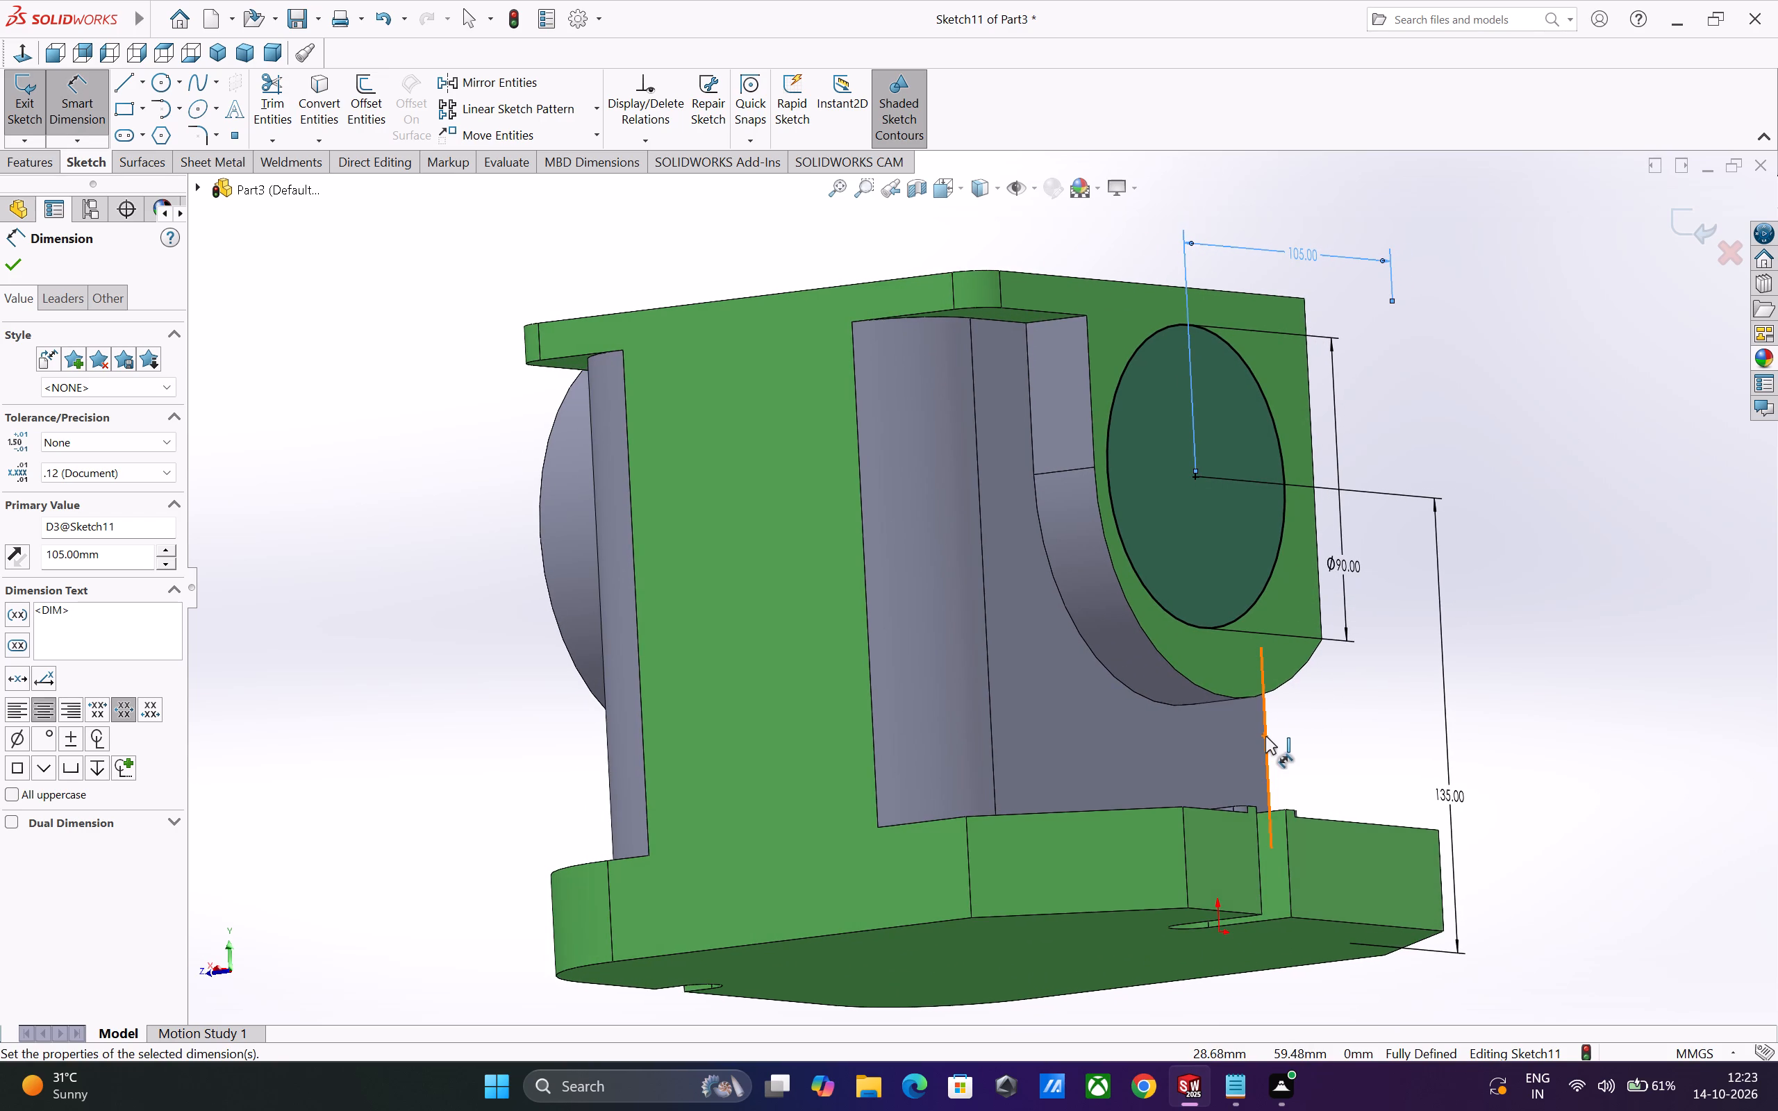
middle_click_drag(1265, 739, 1185, 789)
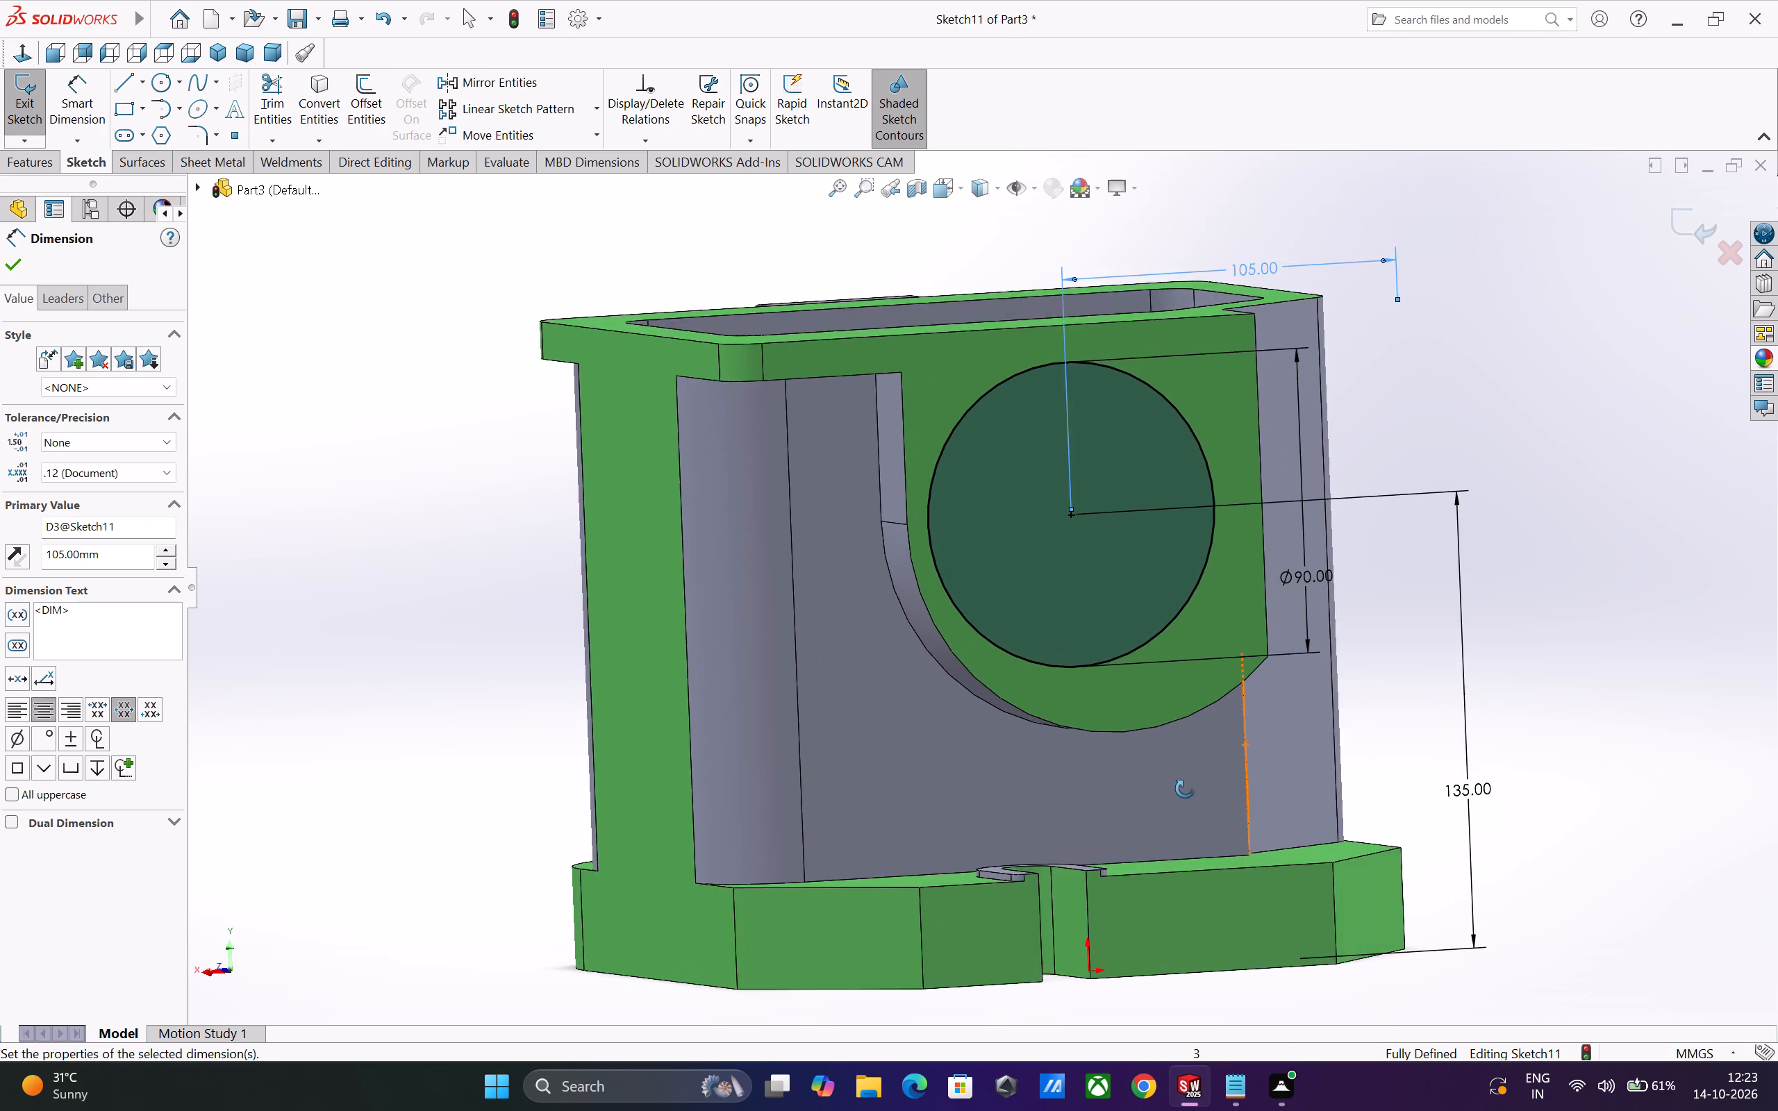
middle_click_drag(1185, 789, 1136, 818)
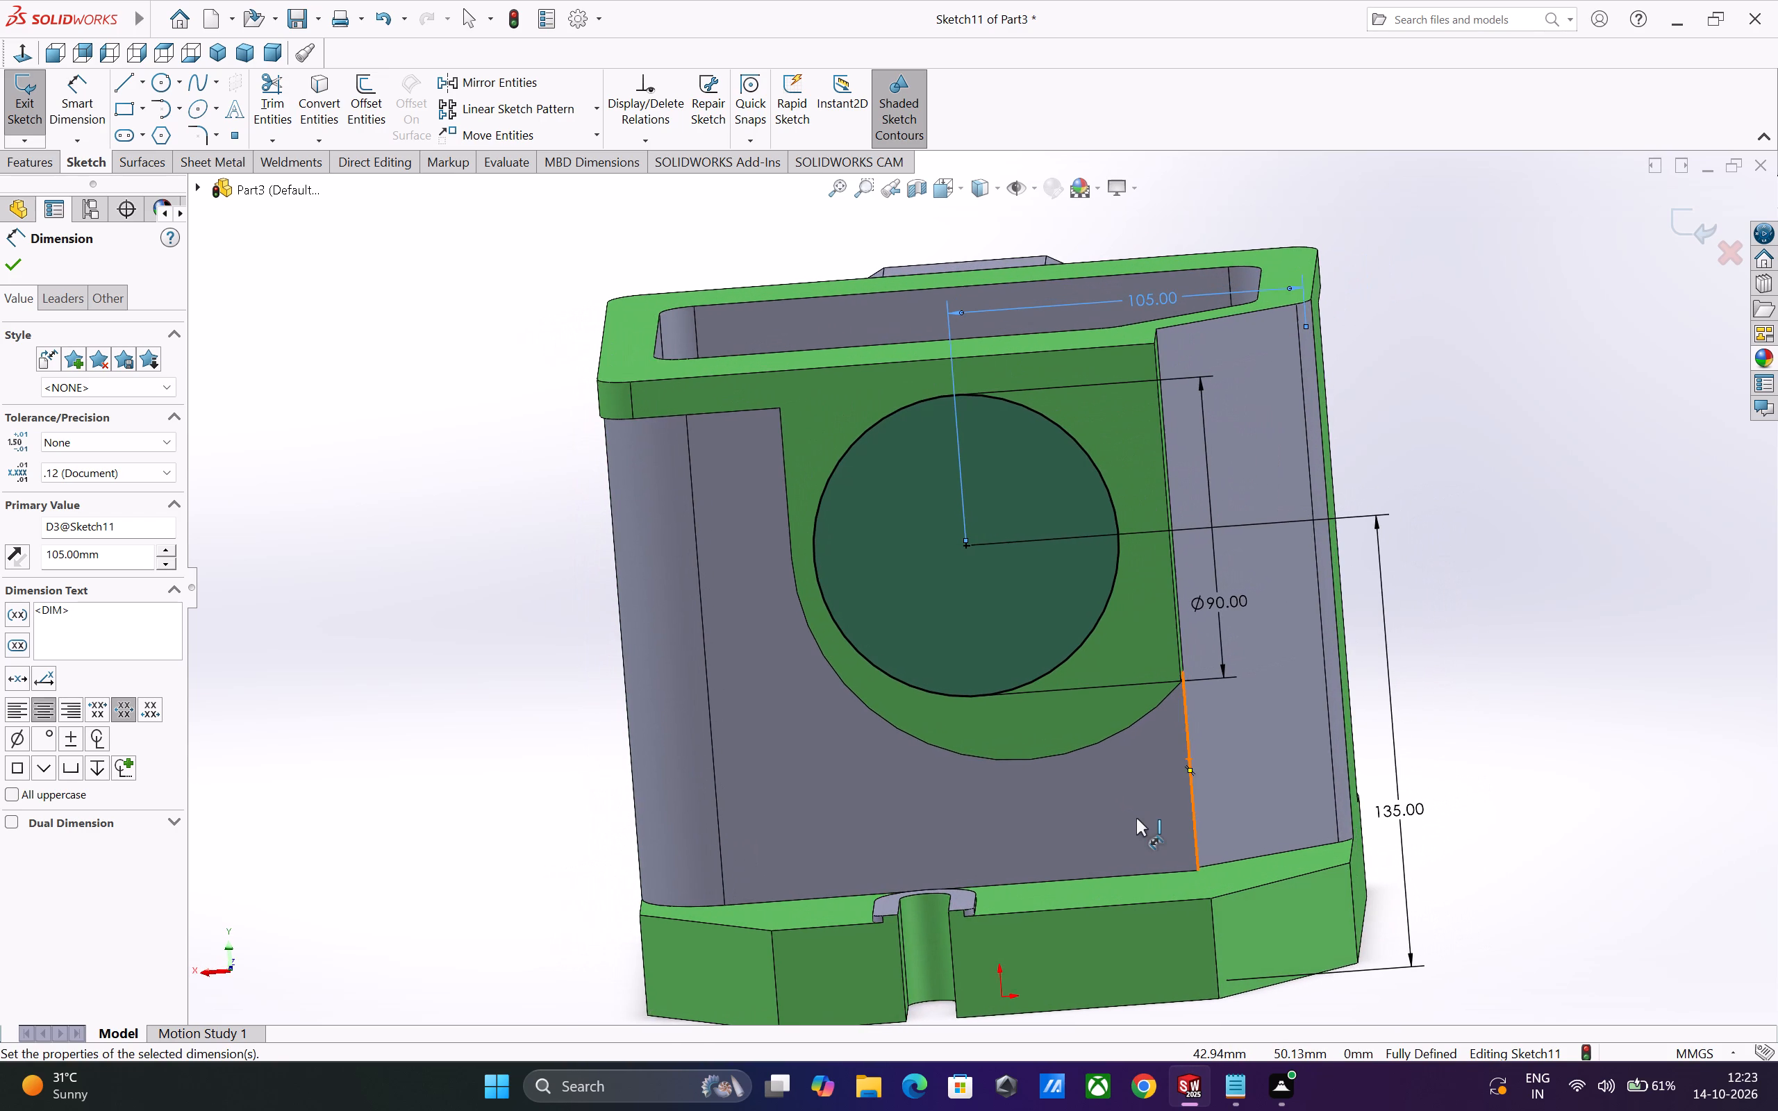
scroll(1136, 818, "up", 2)
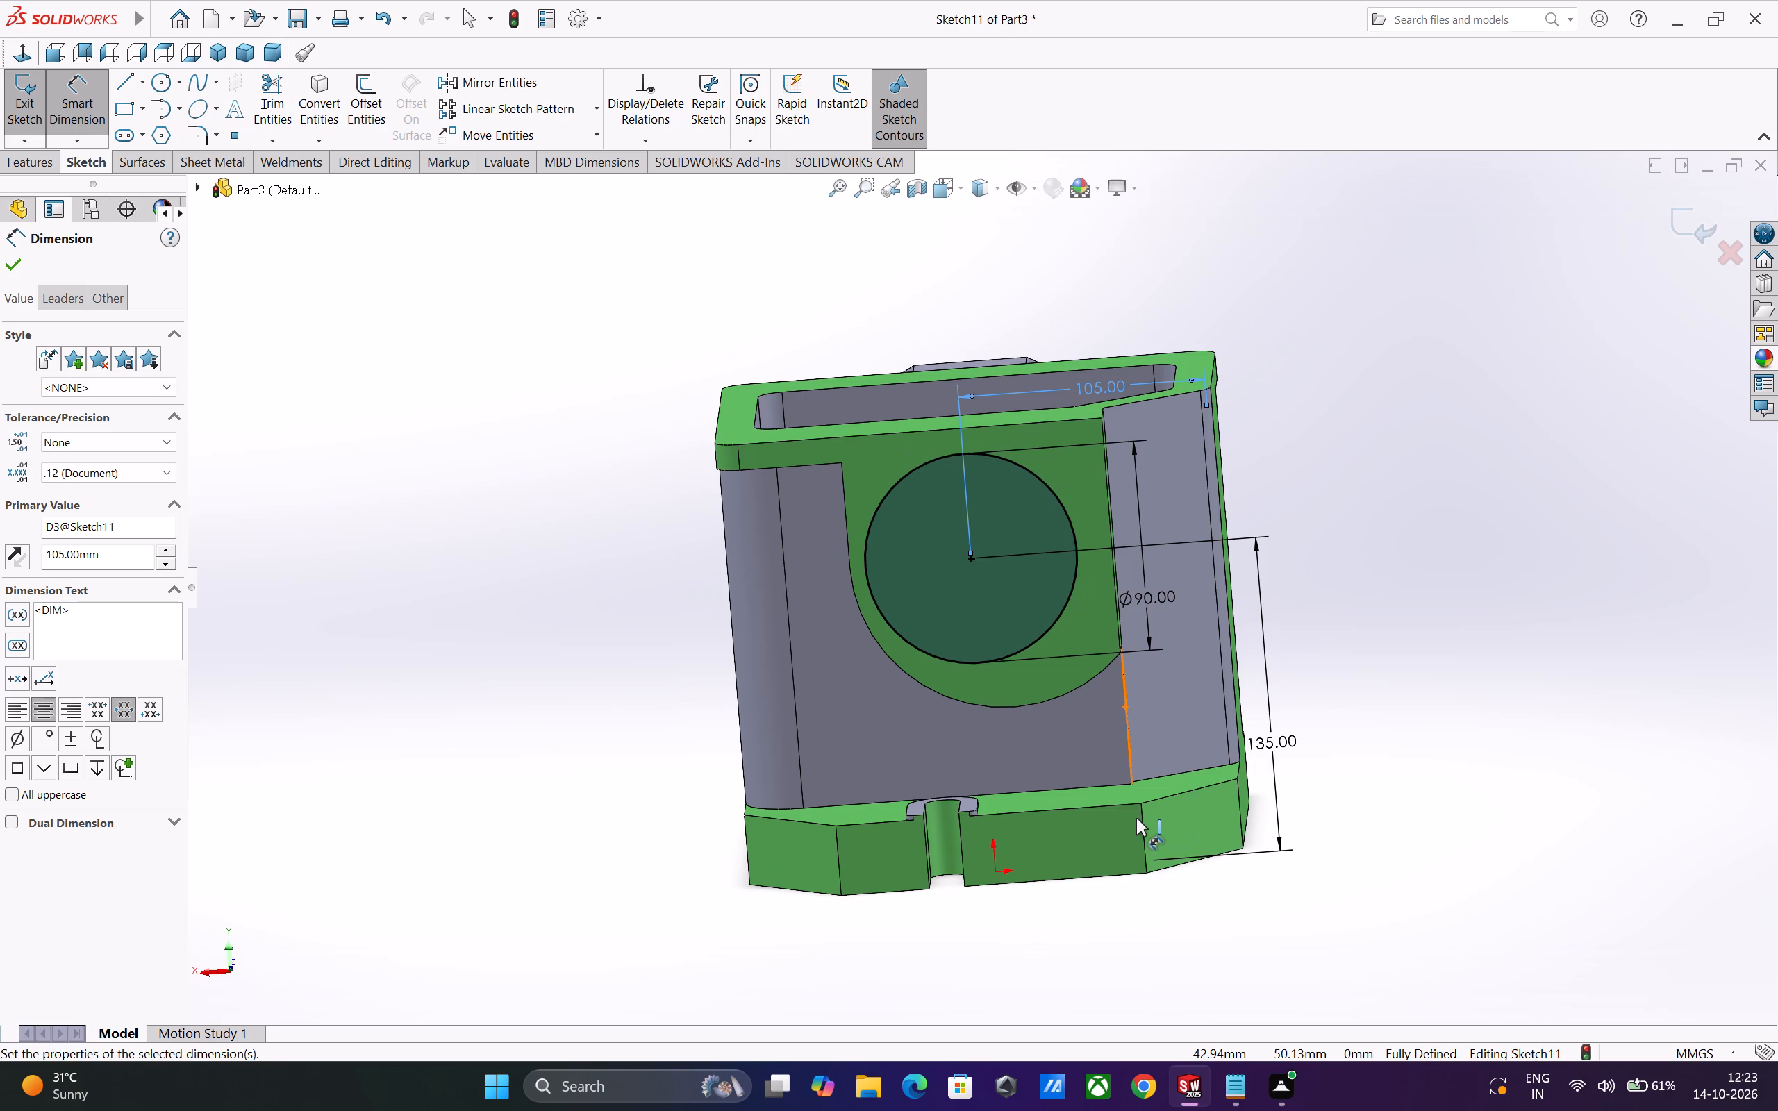
scroll(1136, 818, "down", 1)
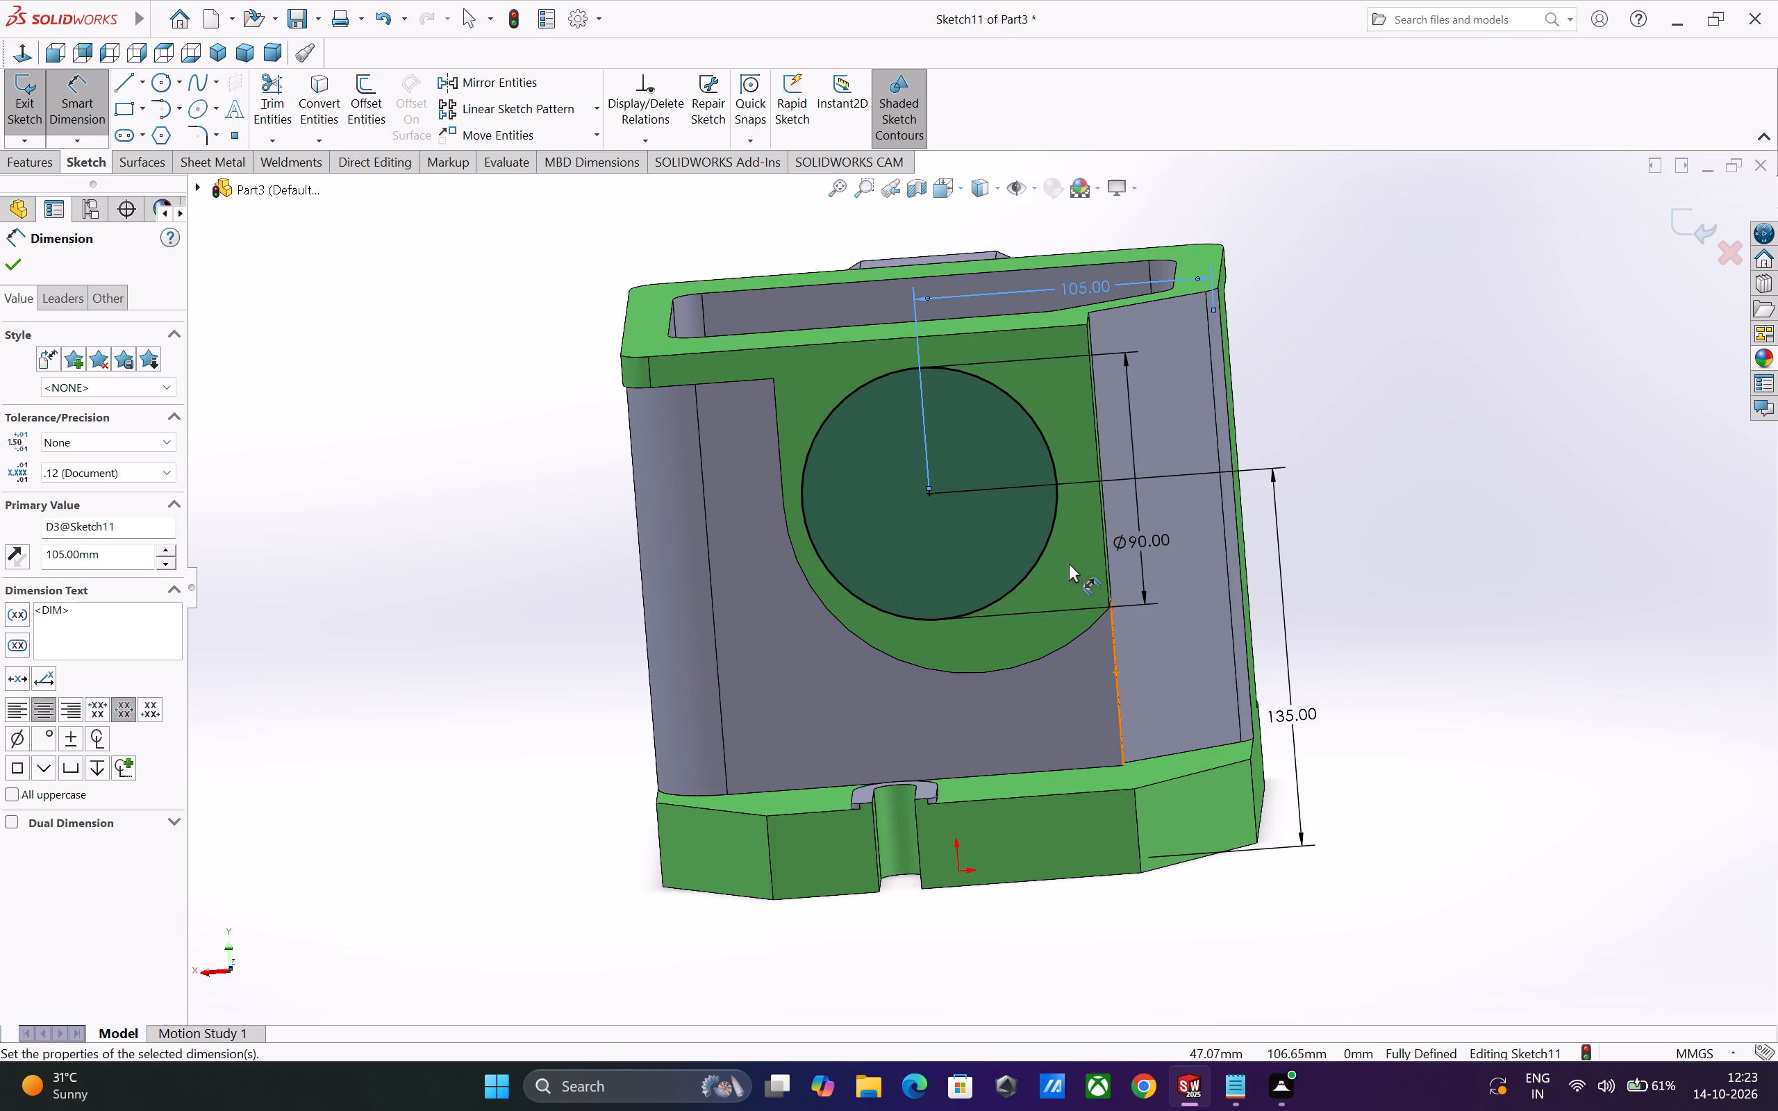
scroll(1068, 563, "down", 1)
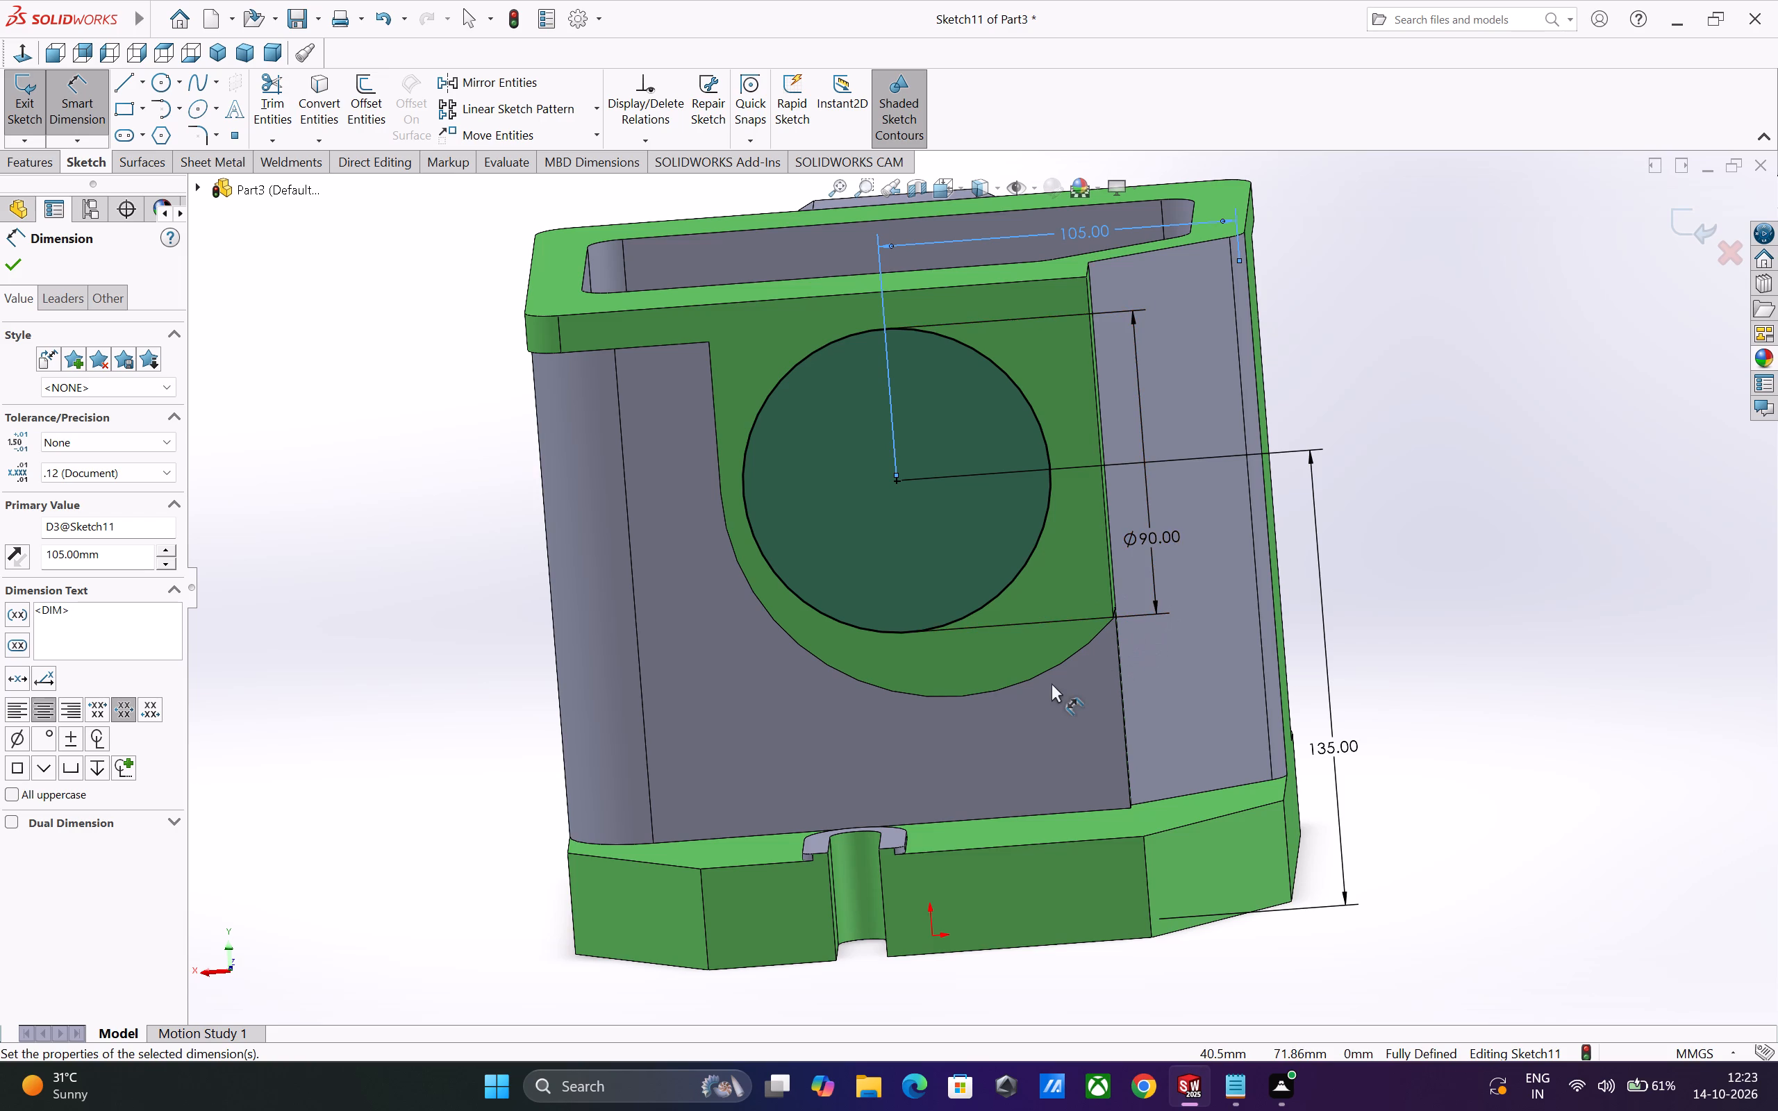
scroll(1052, 683, "up", 1)
middle_click_drag(1047, 684, 1056, 679)
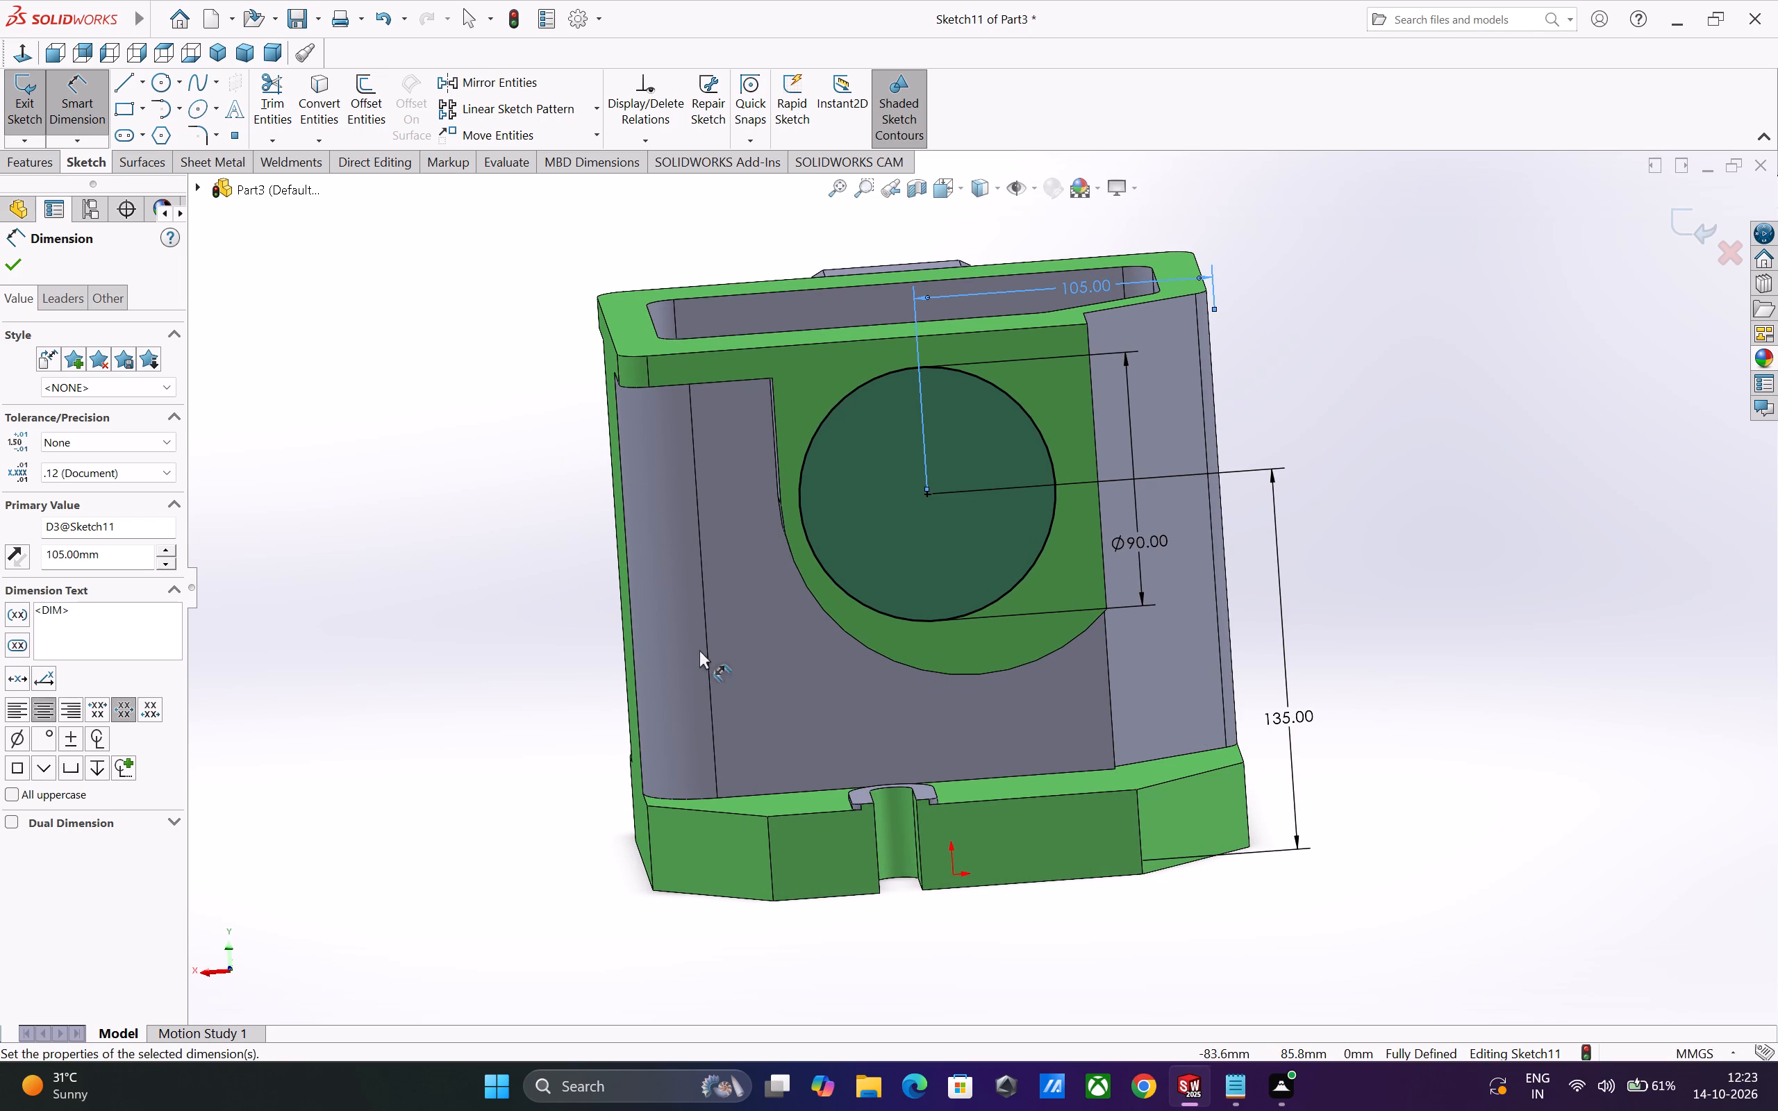
key("Escape")
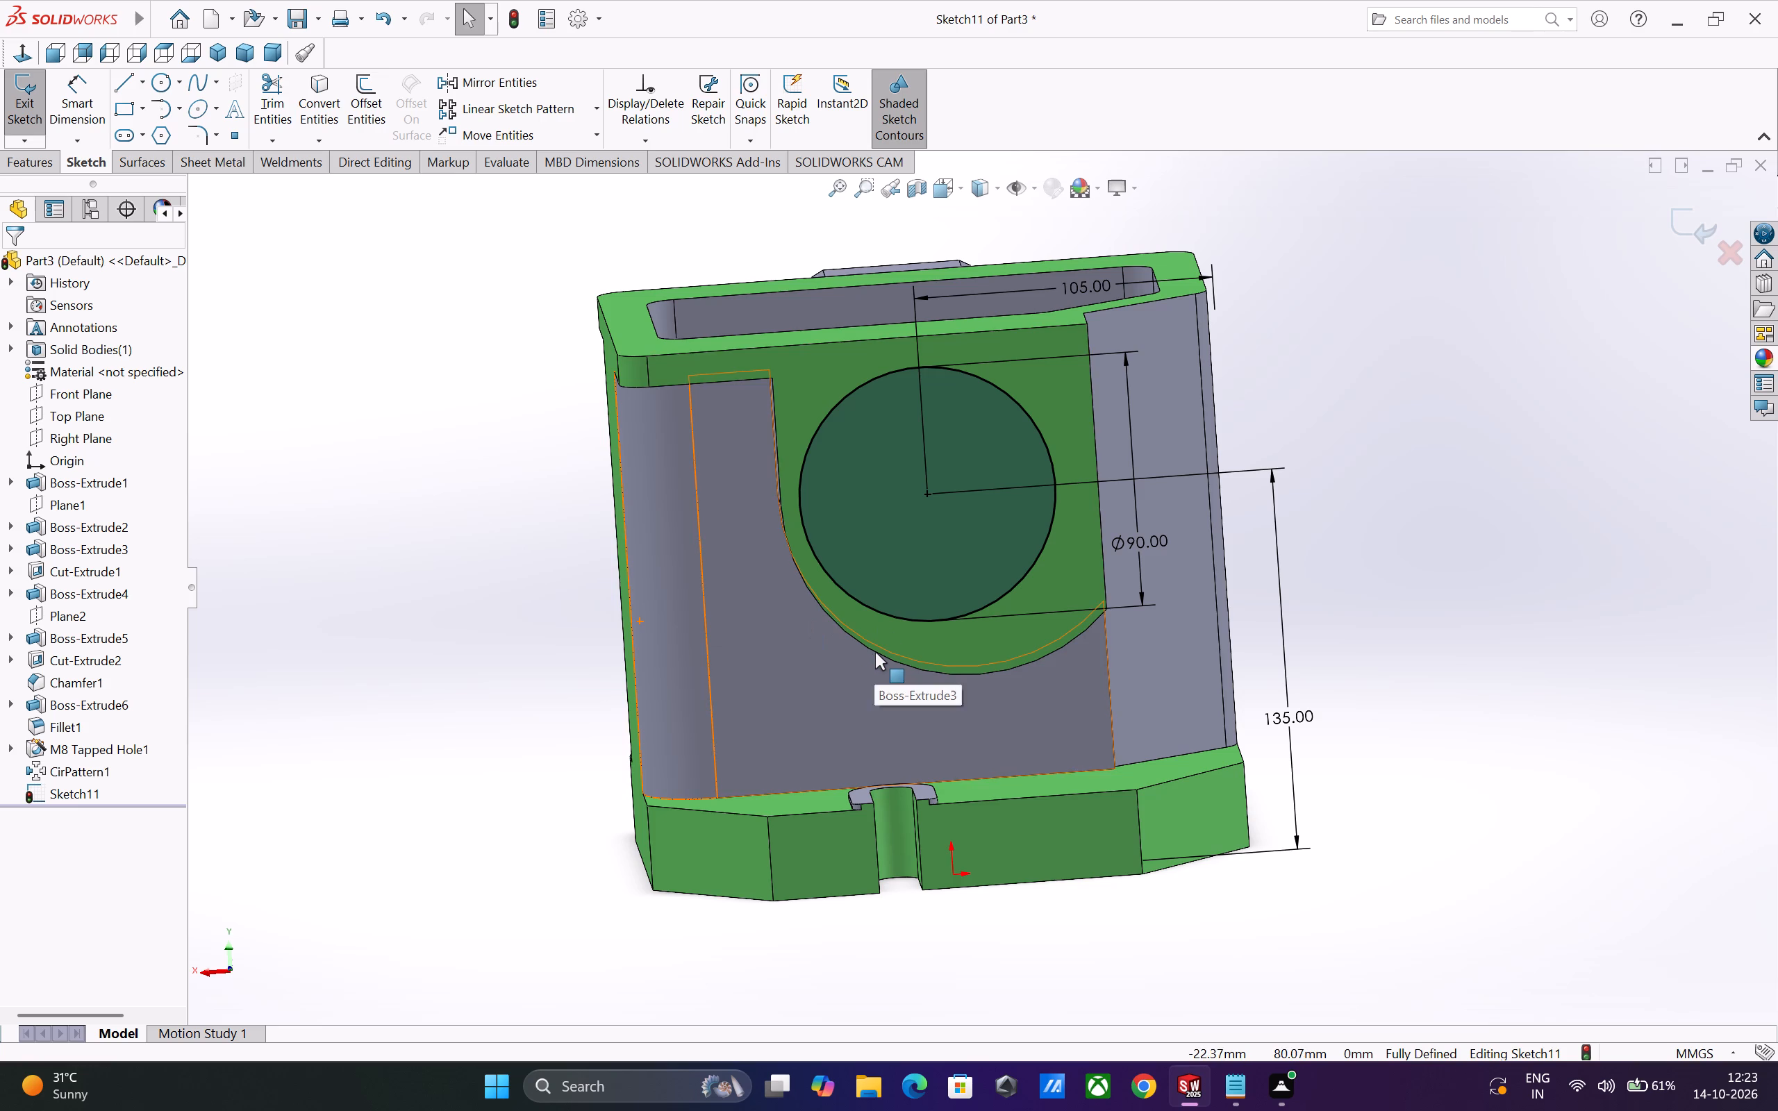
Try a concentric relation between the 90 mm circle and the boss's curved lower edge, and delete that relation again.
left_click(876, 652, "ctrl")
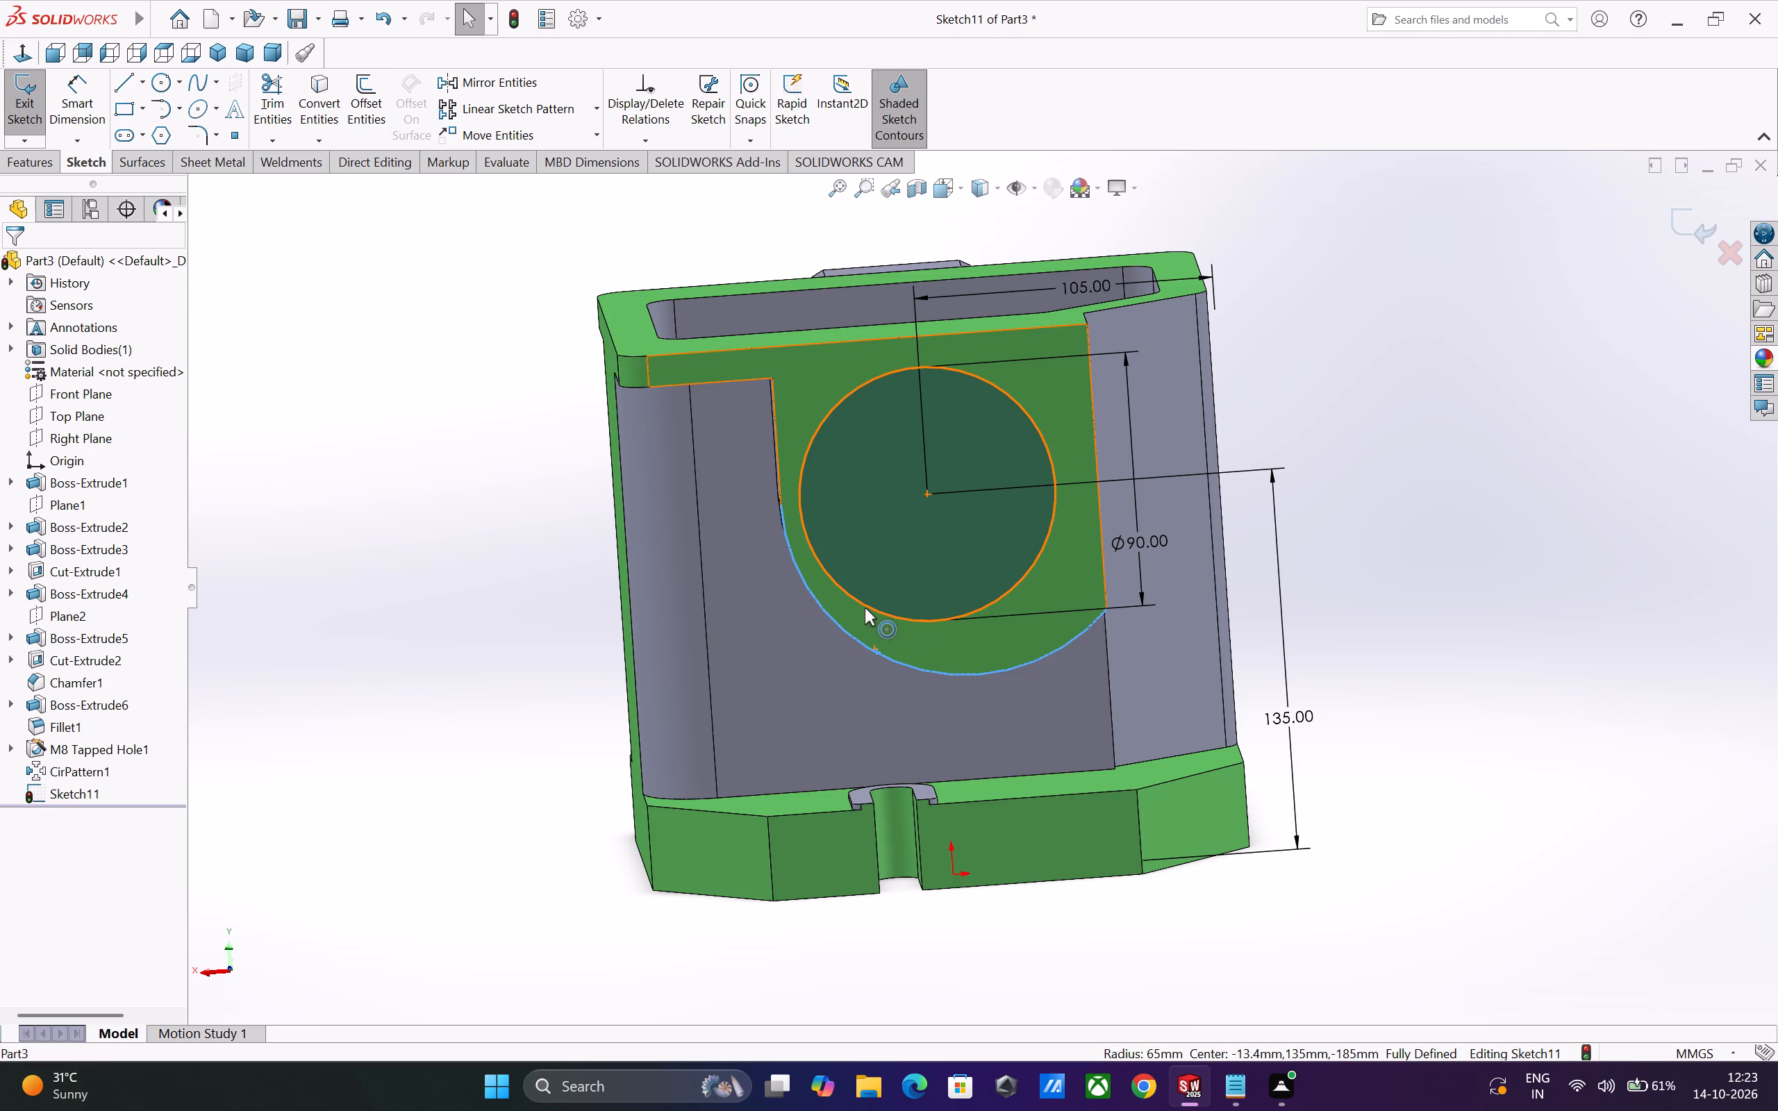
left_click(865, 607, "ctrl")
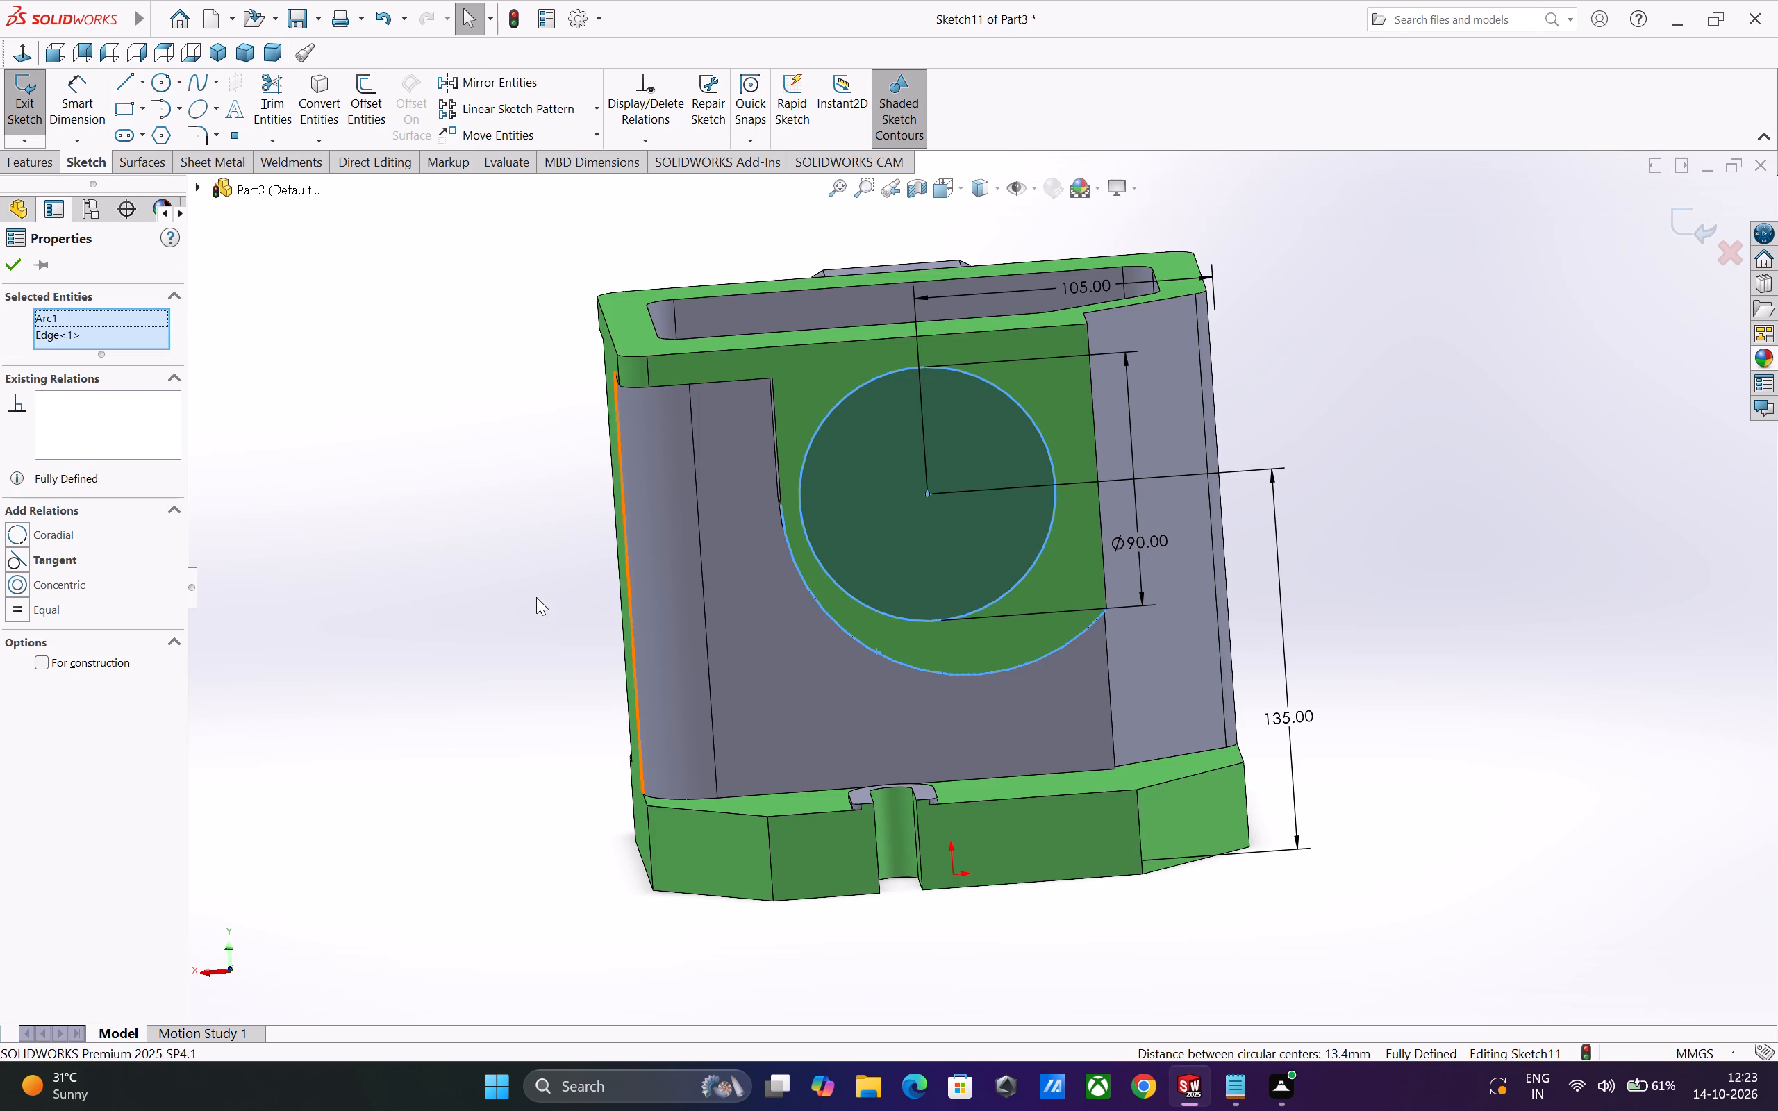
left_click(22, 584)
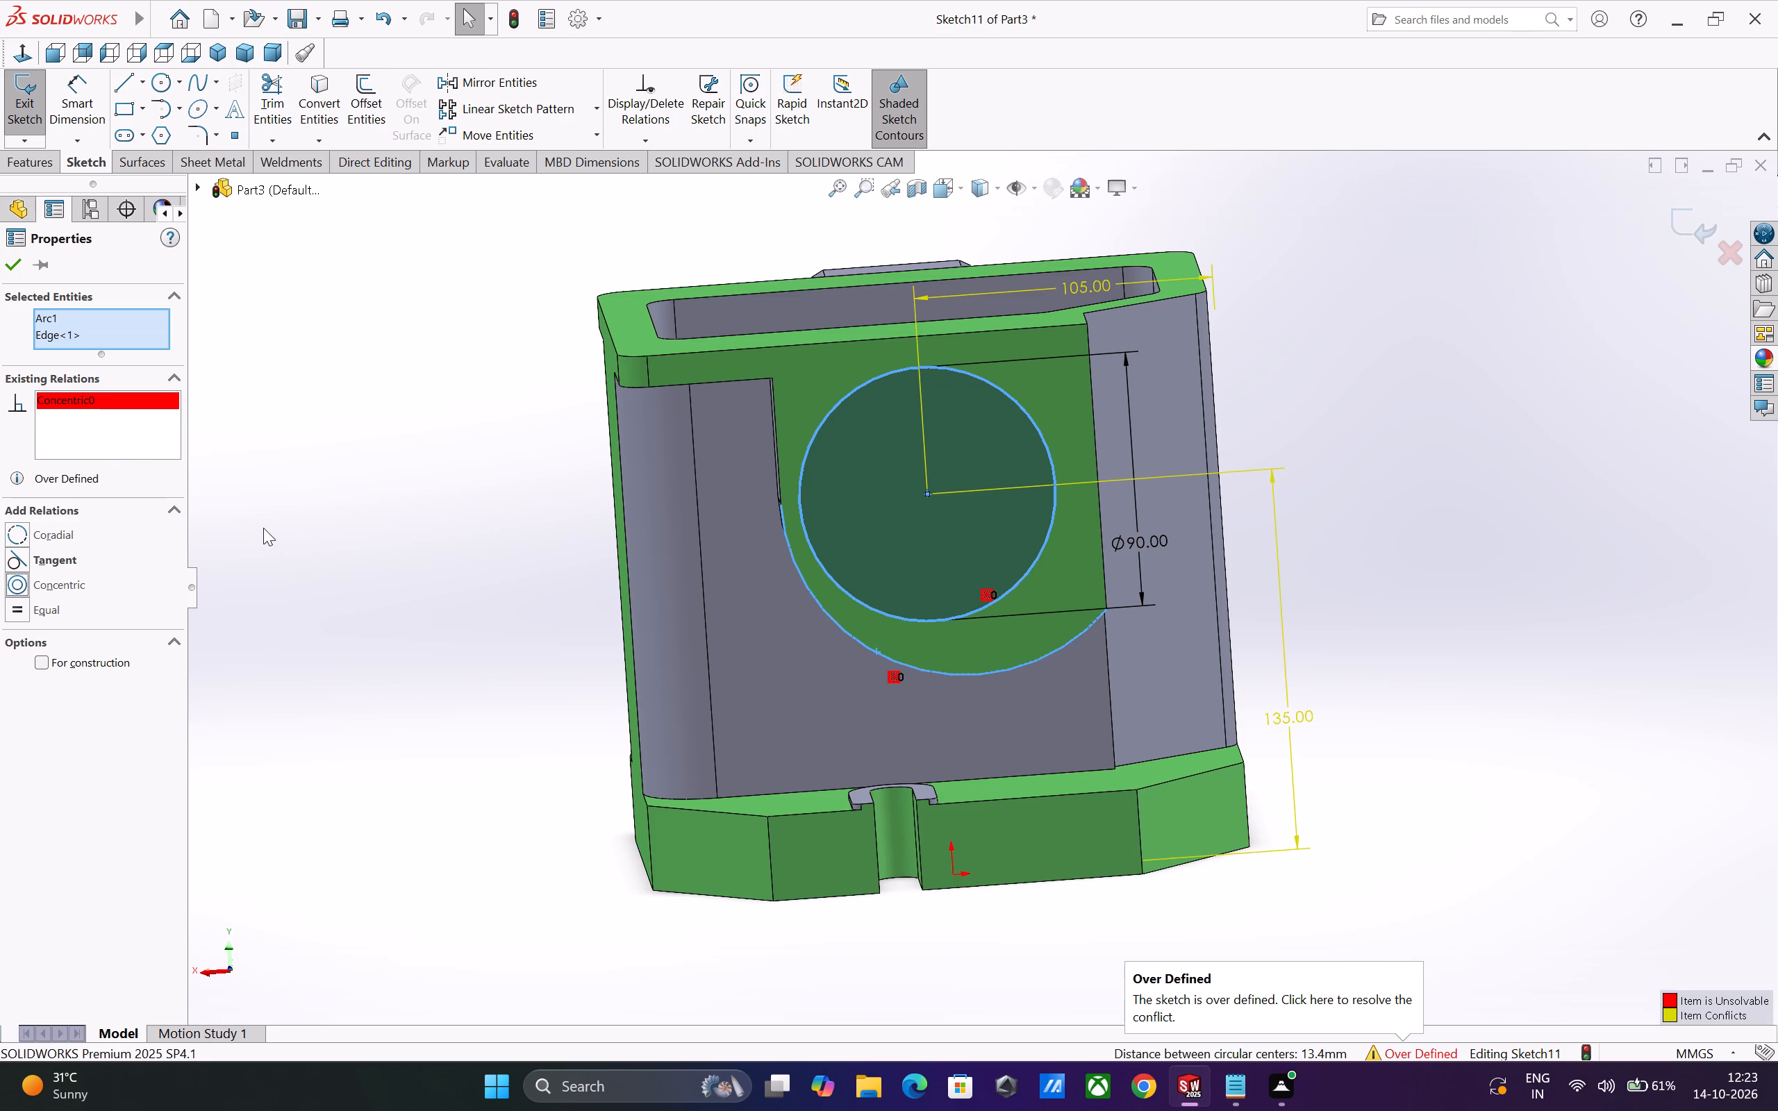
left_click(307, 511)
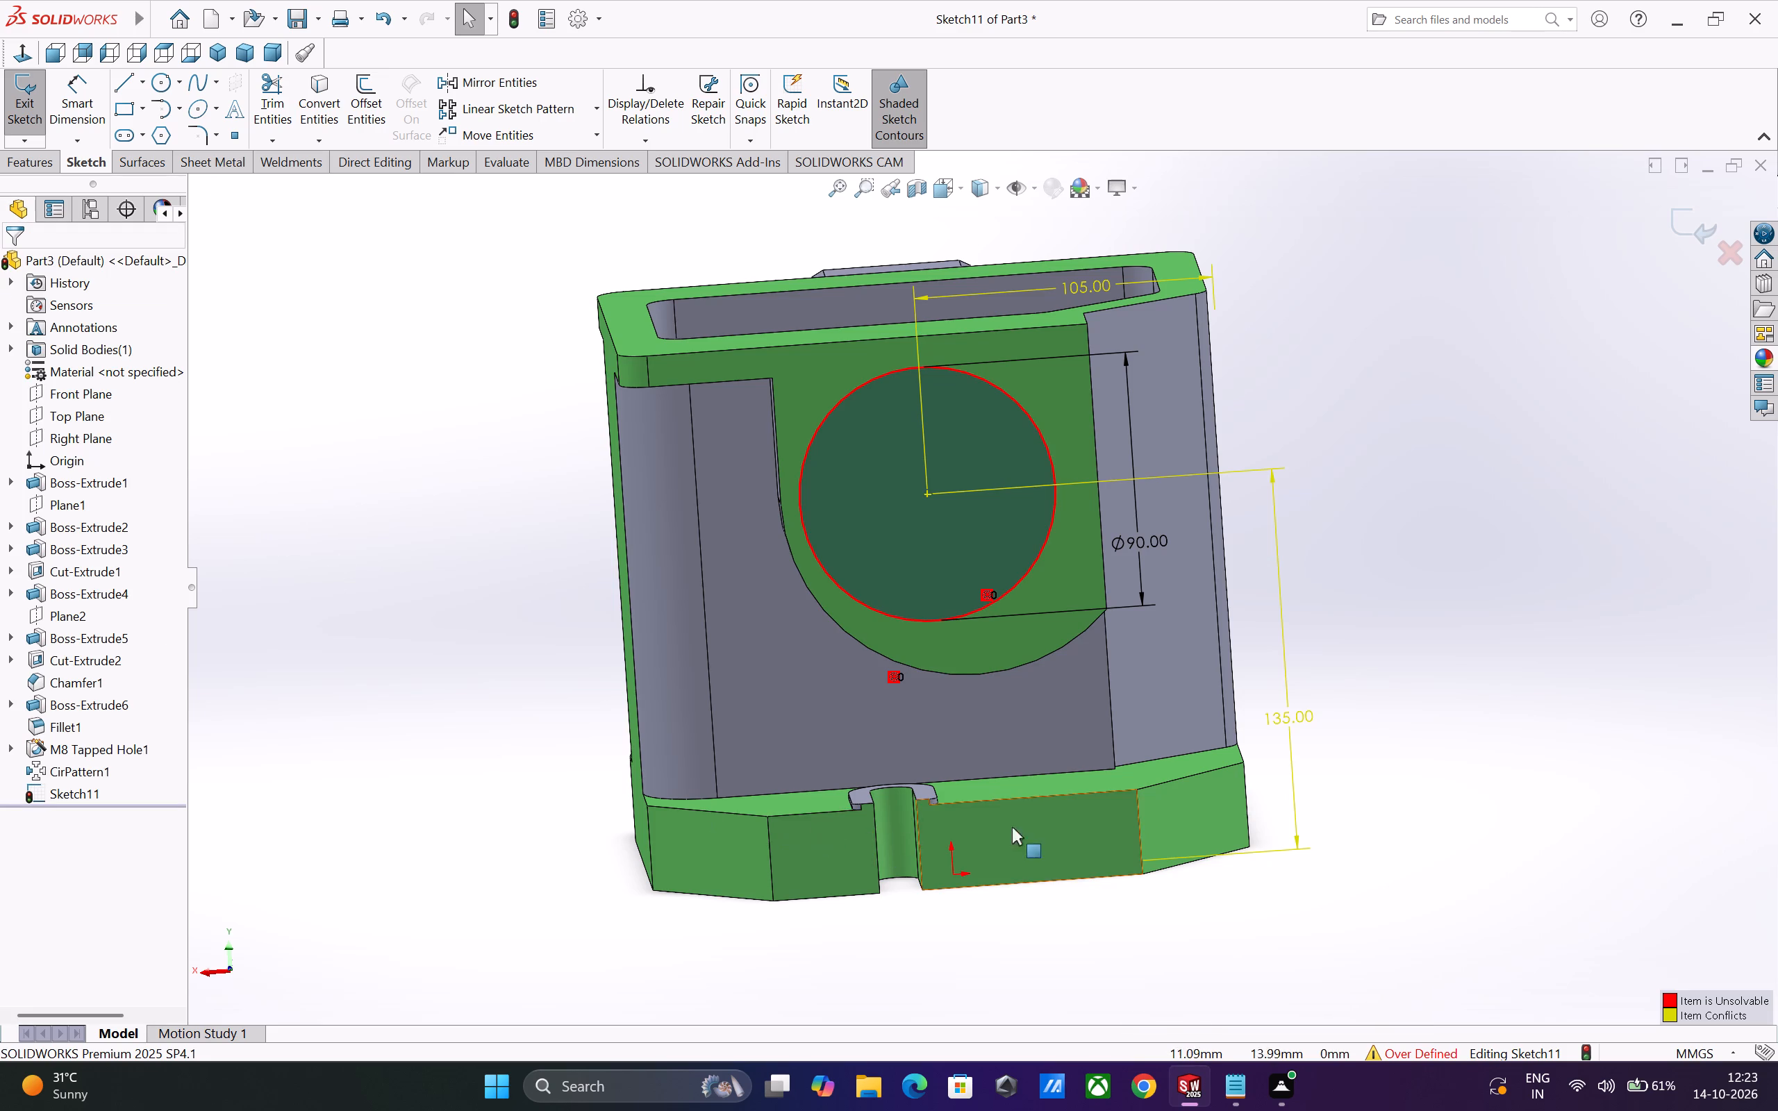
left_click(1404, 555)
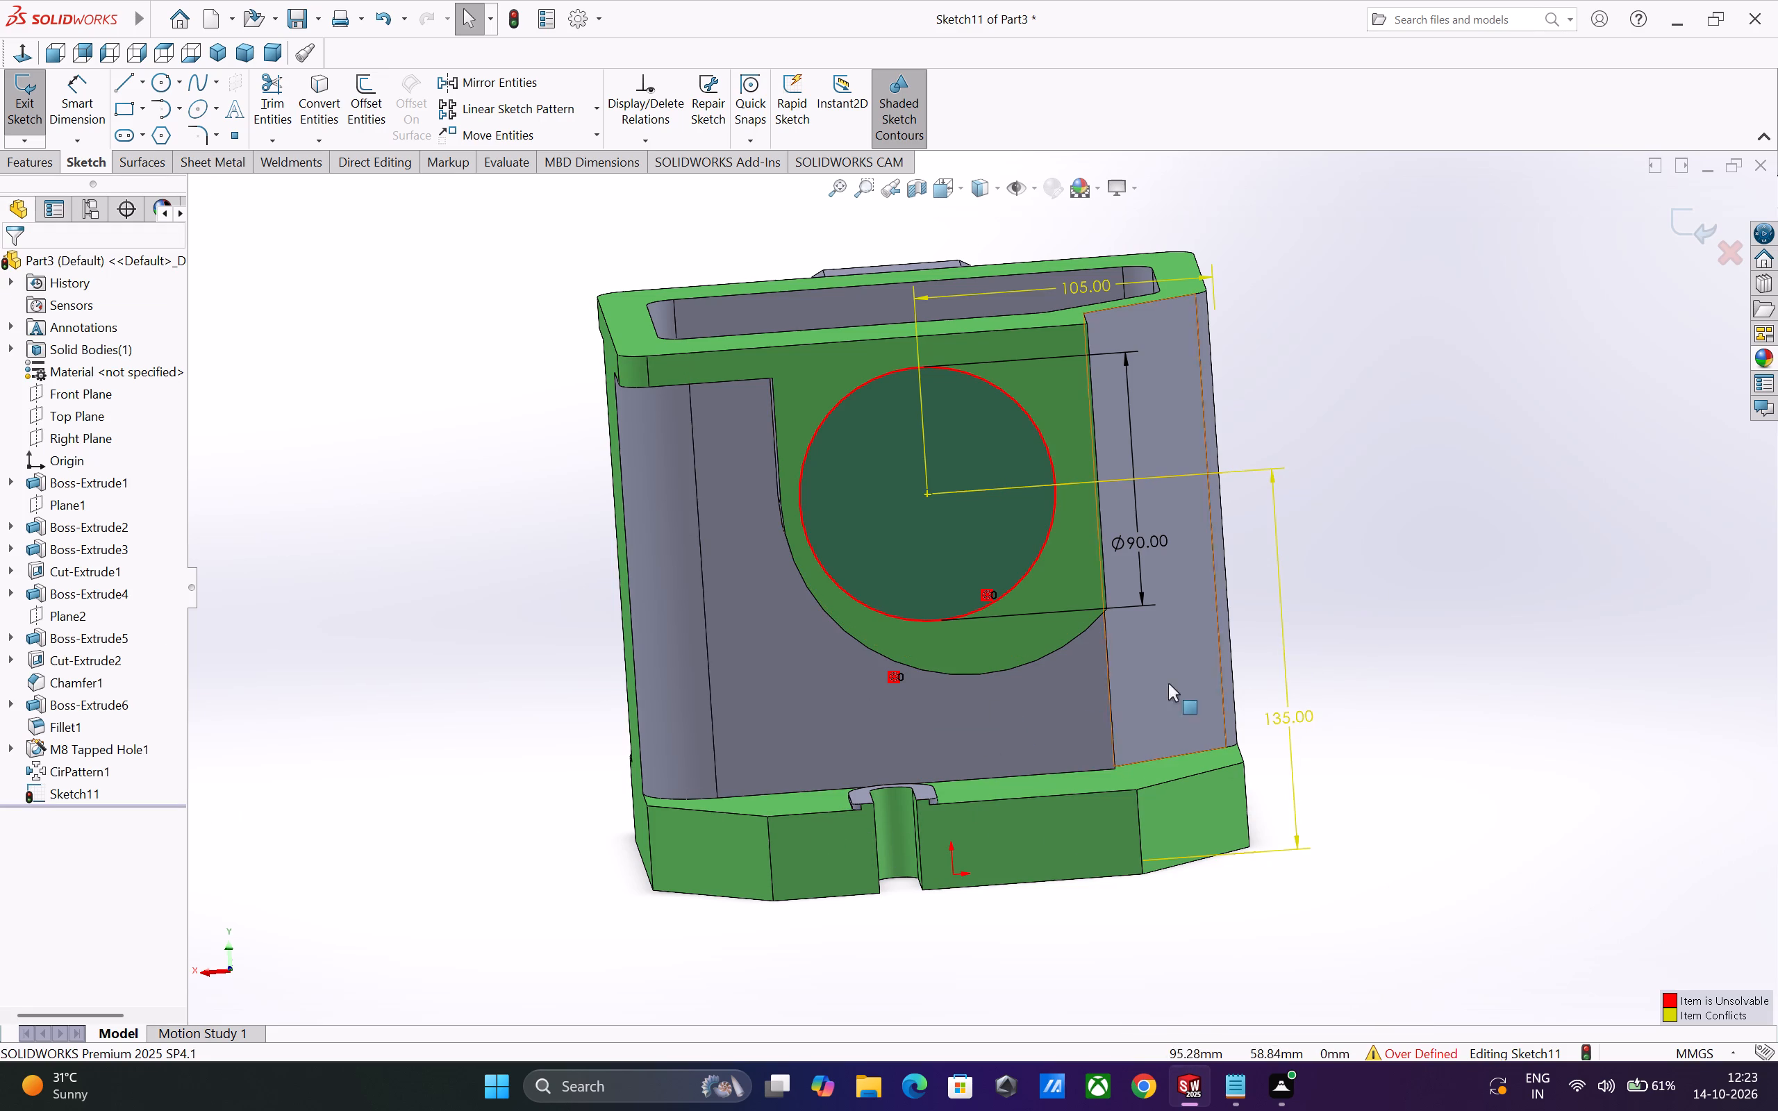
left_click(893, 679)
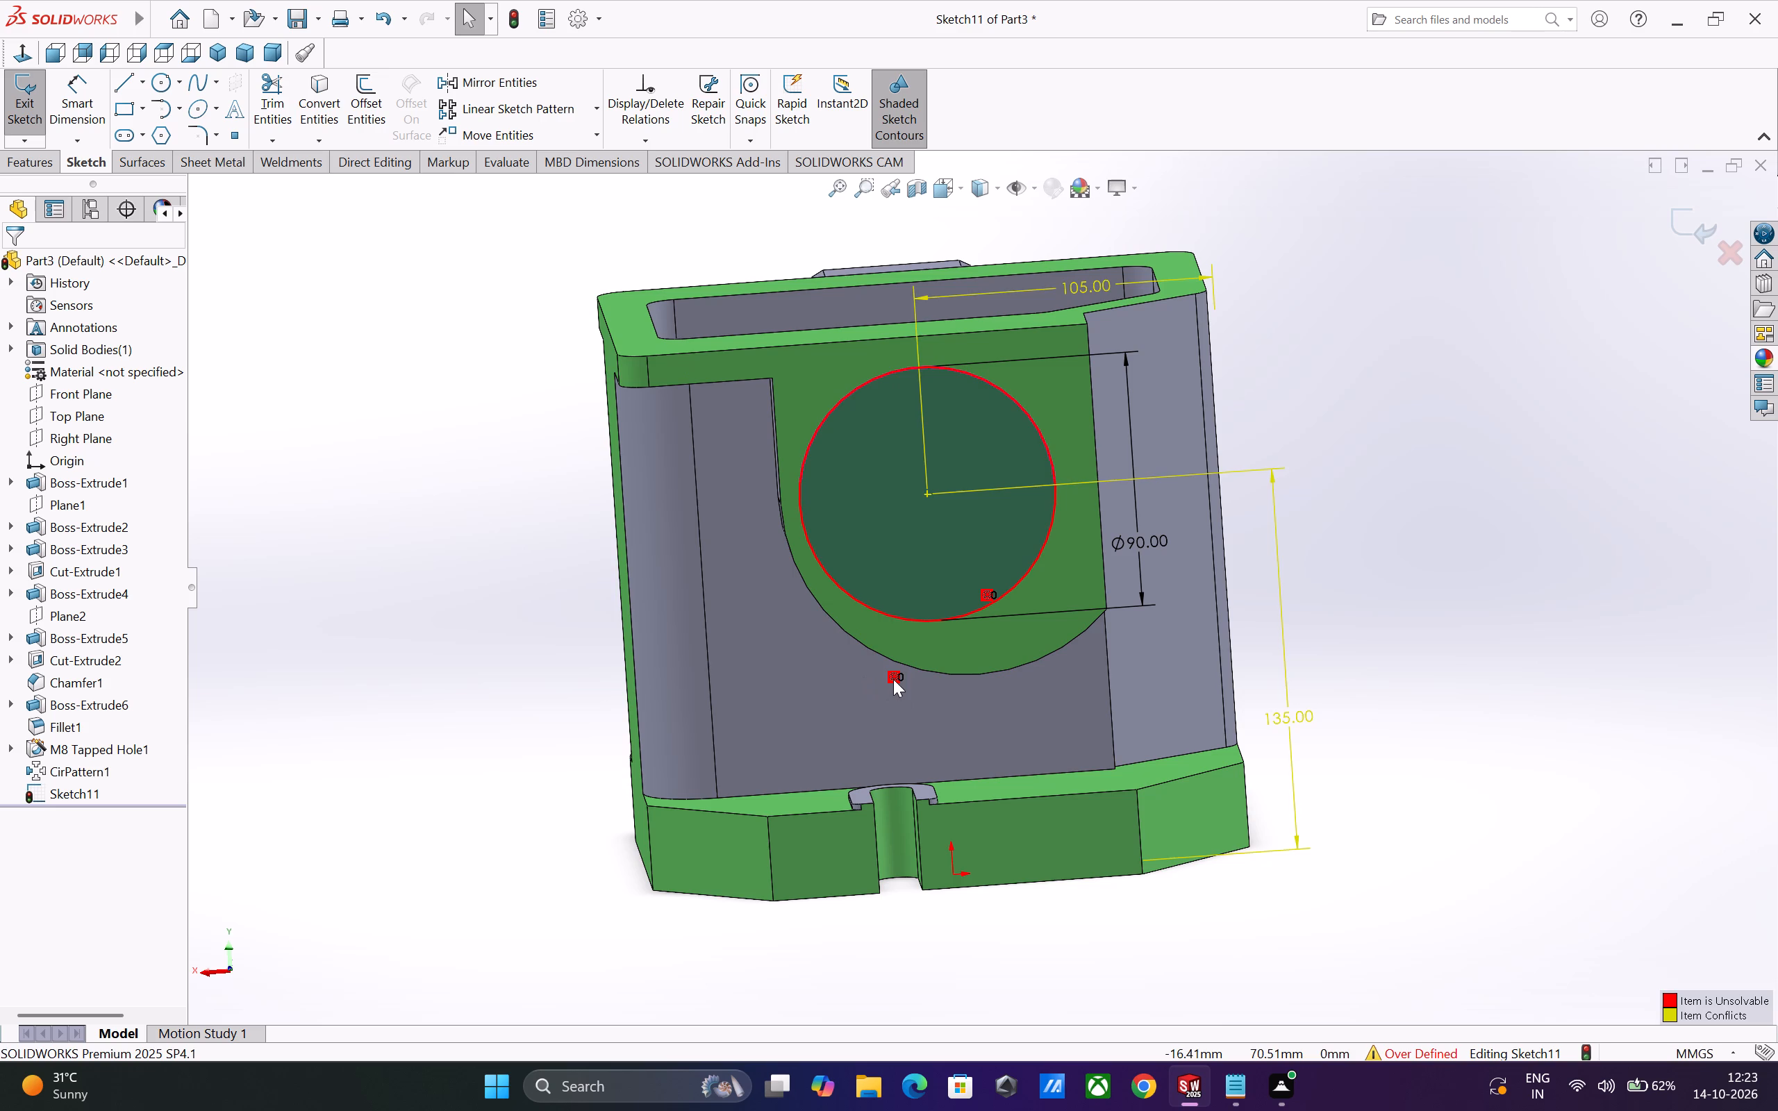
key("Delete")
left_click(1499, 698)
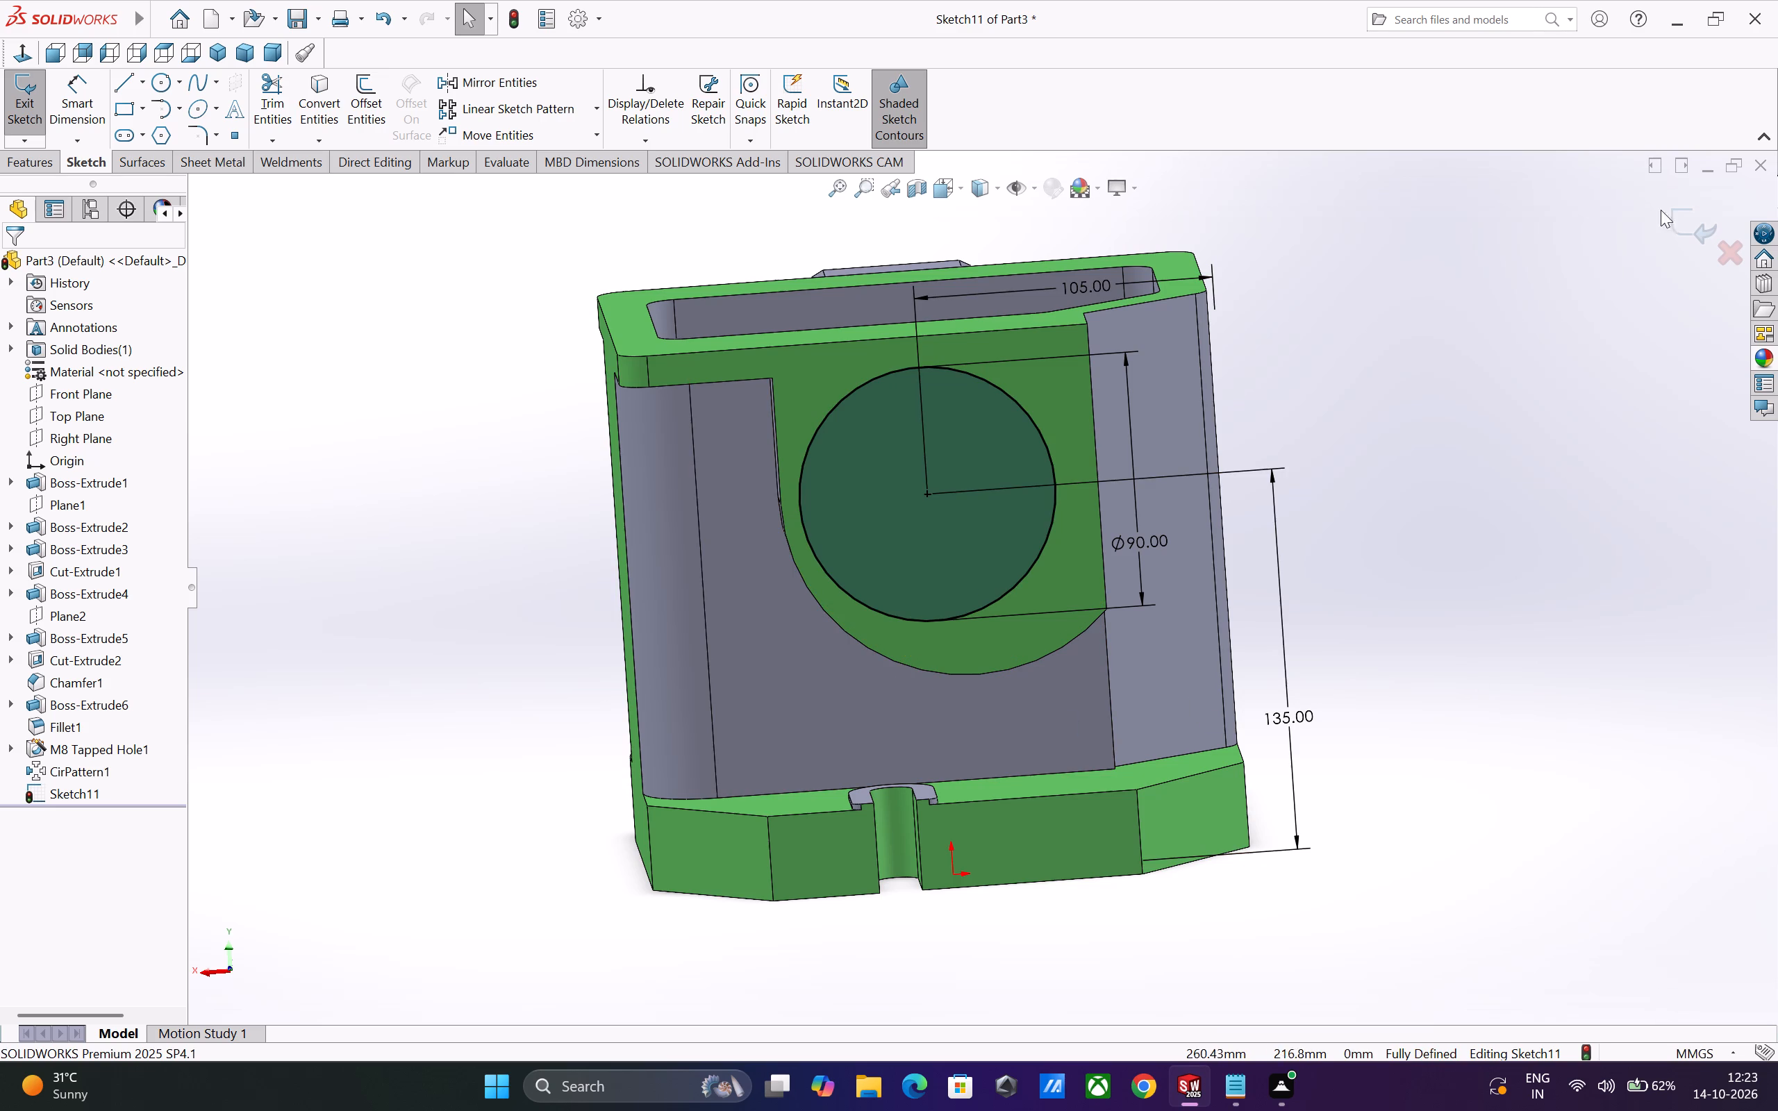
Exit the circle sketch on the rear boss face.
left_click(1688, 236)
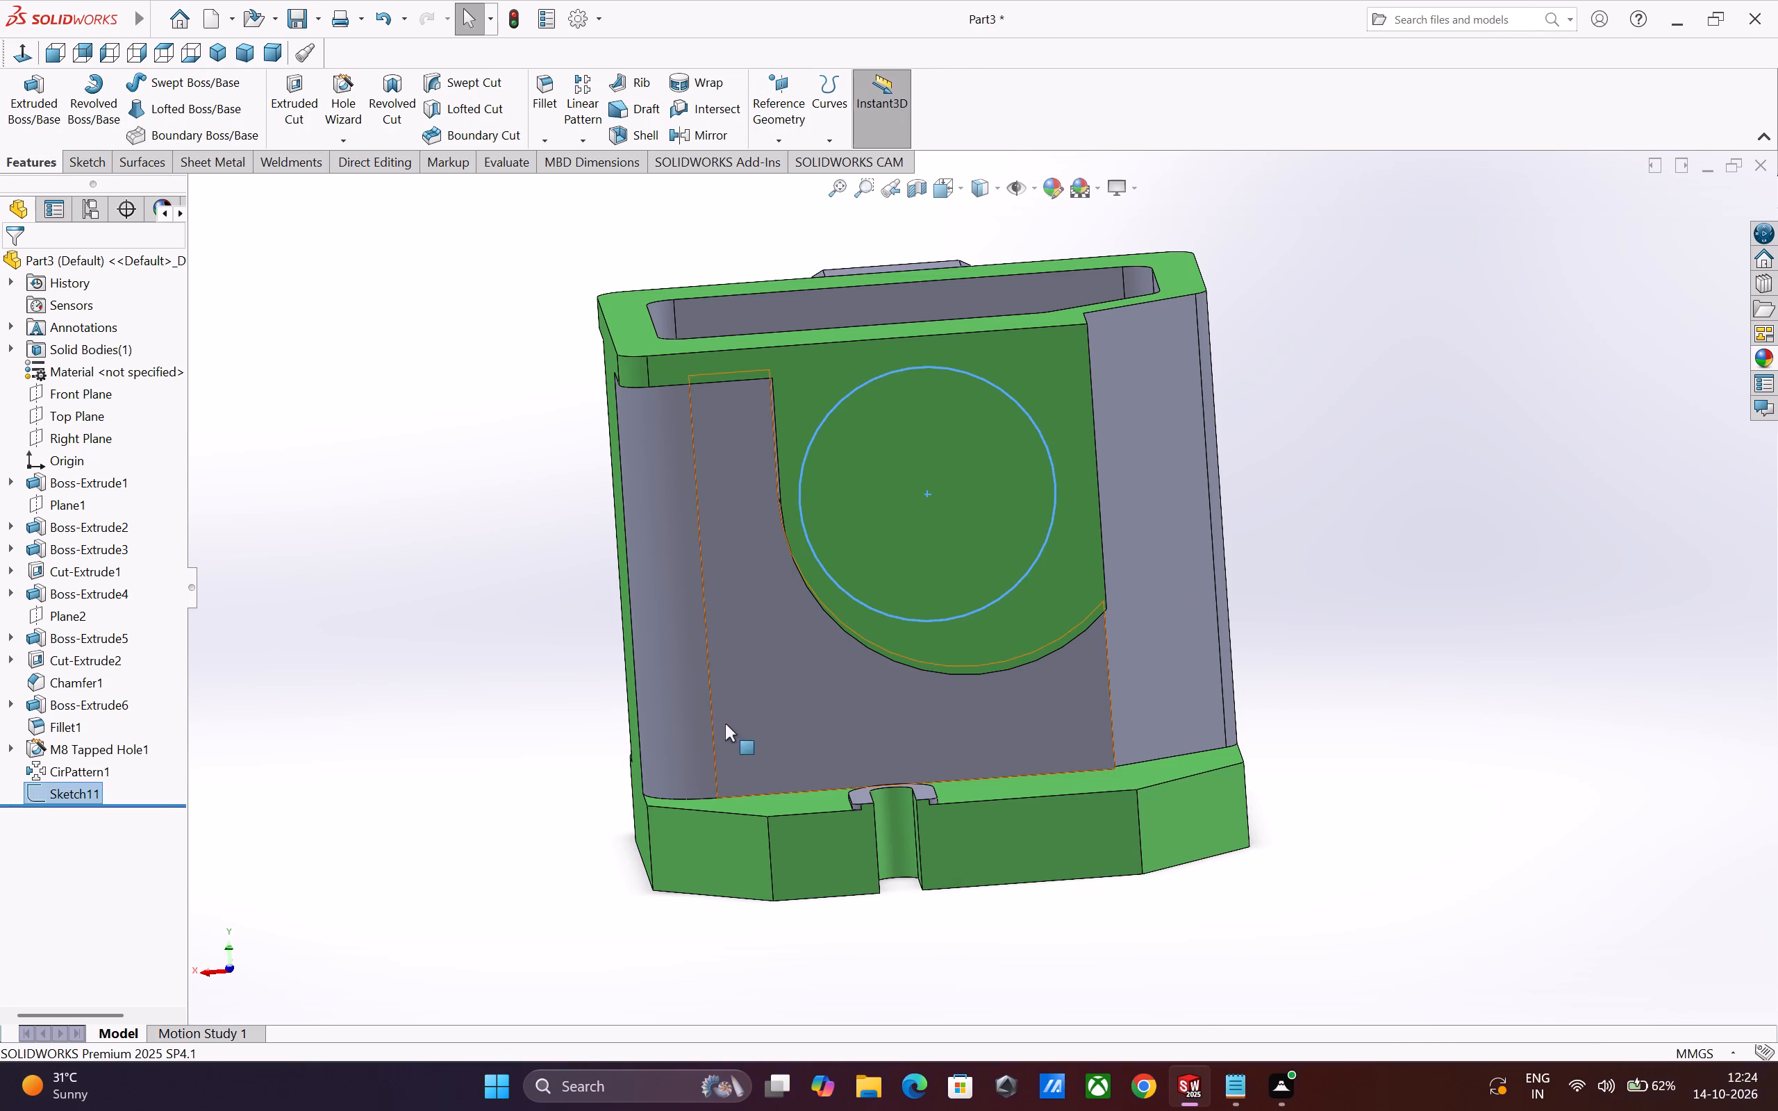
Inspect the extrusion definition of Boss-Extrude2, which forms the housing's top rim.
left_click(988, 642)
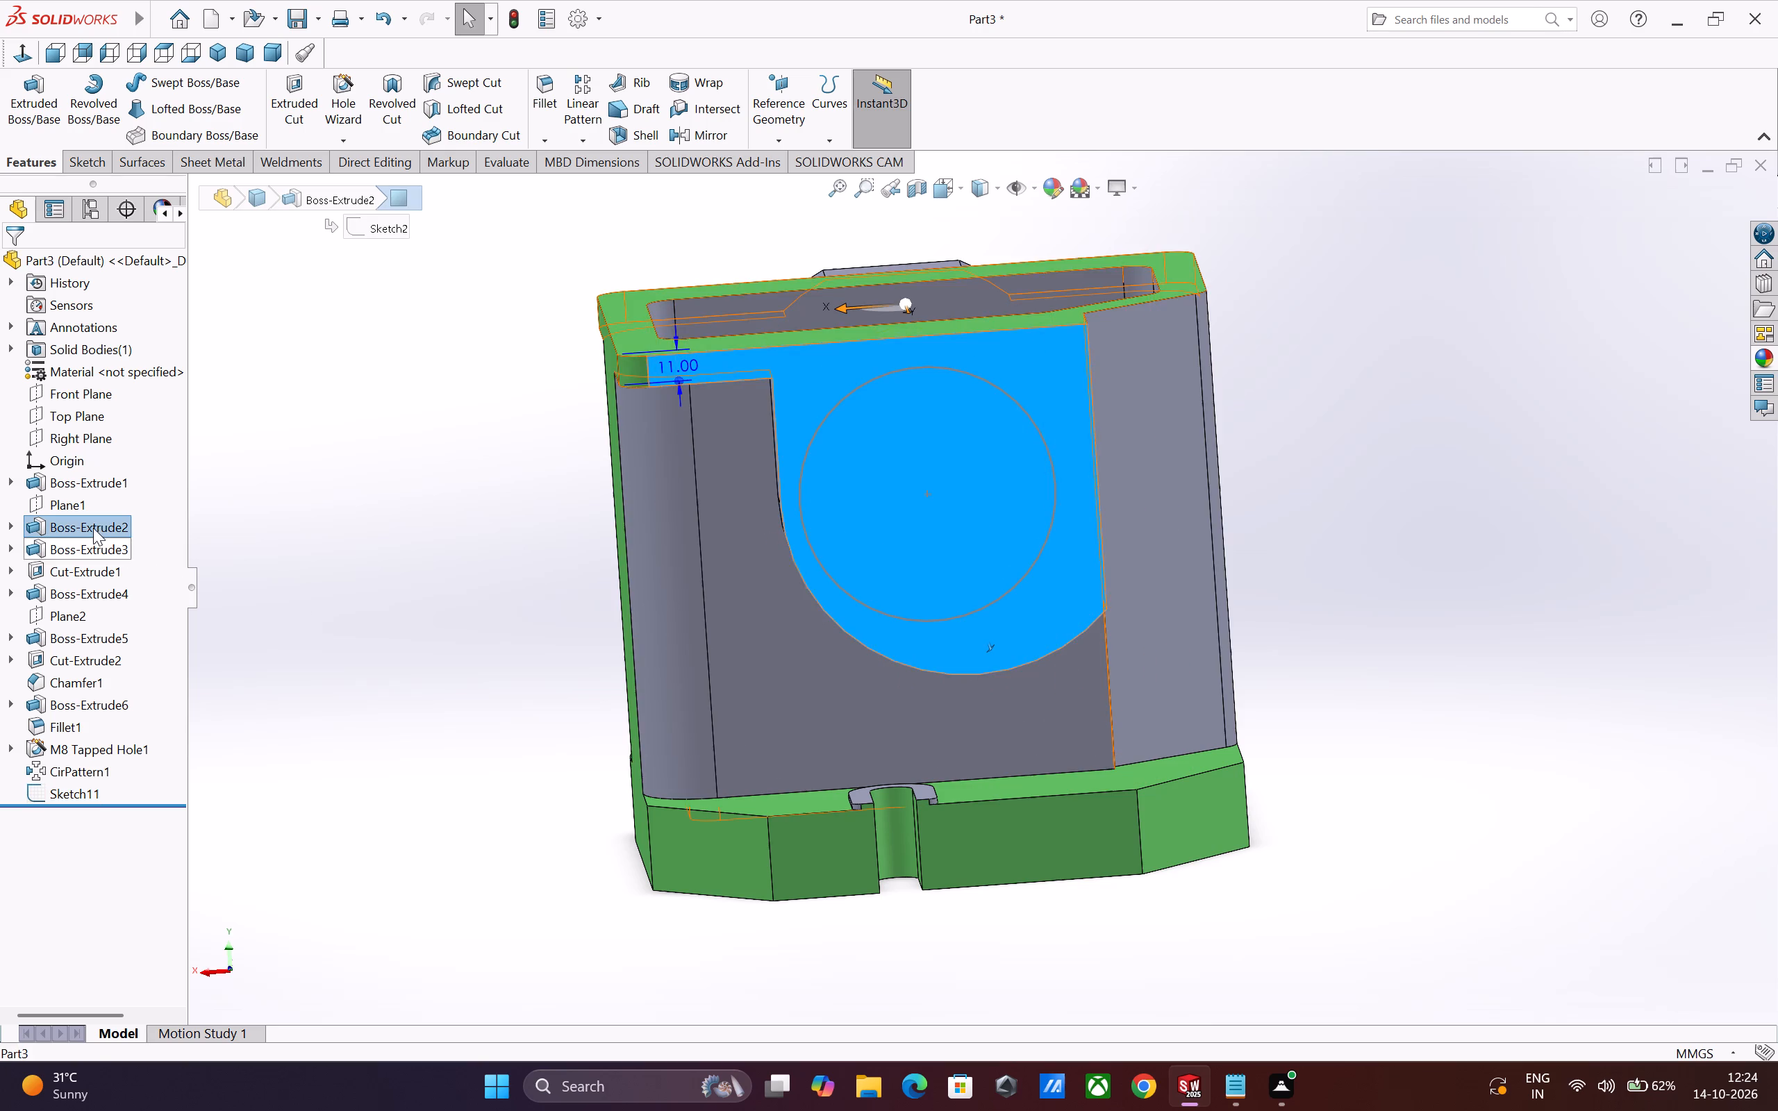
left_click(93, 528)
left_click(110, 480)
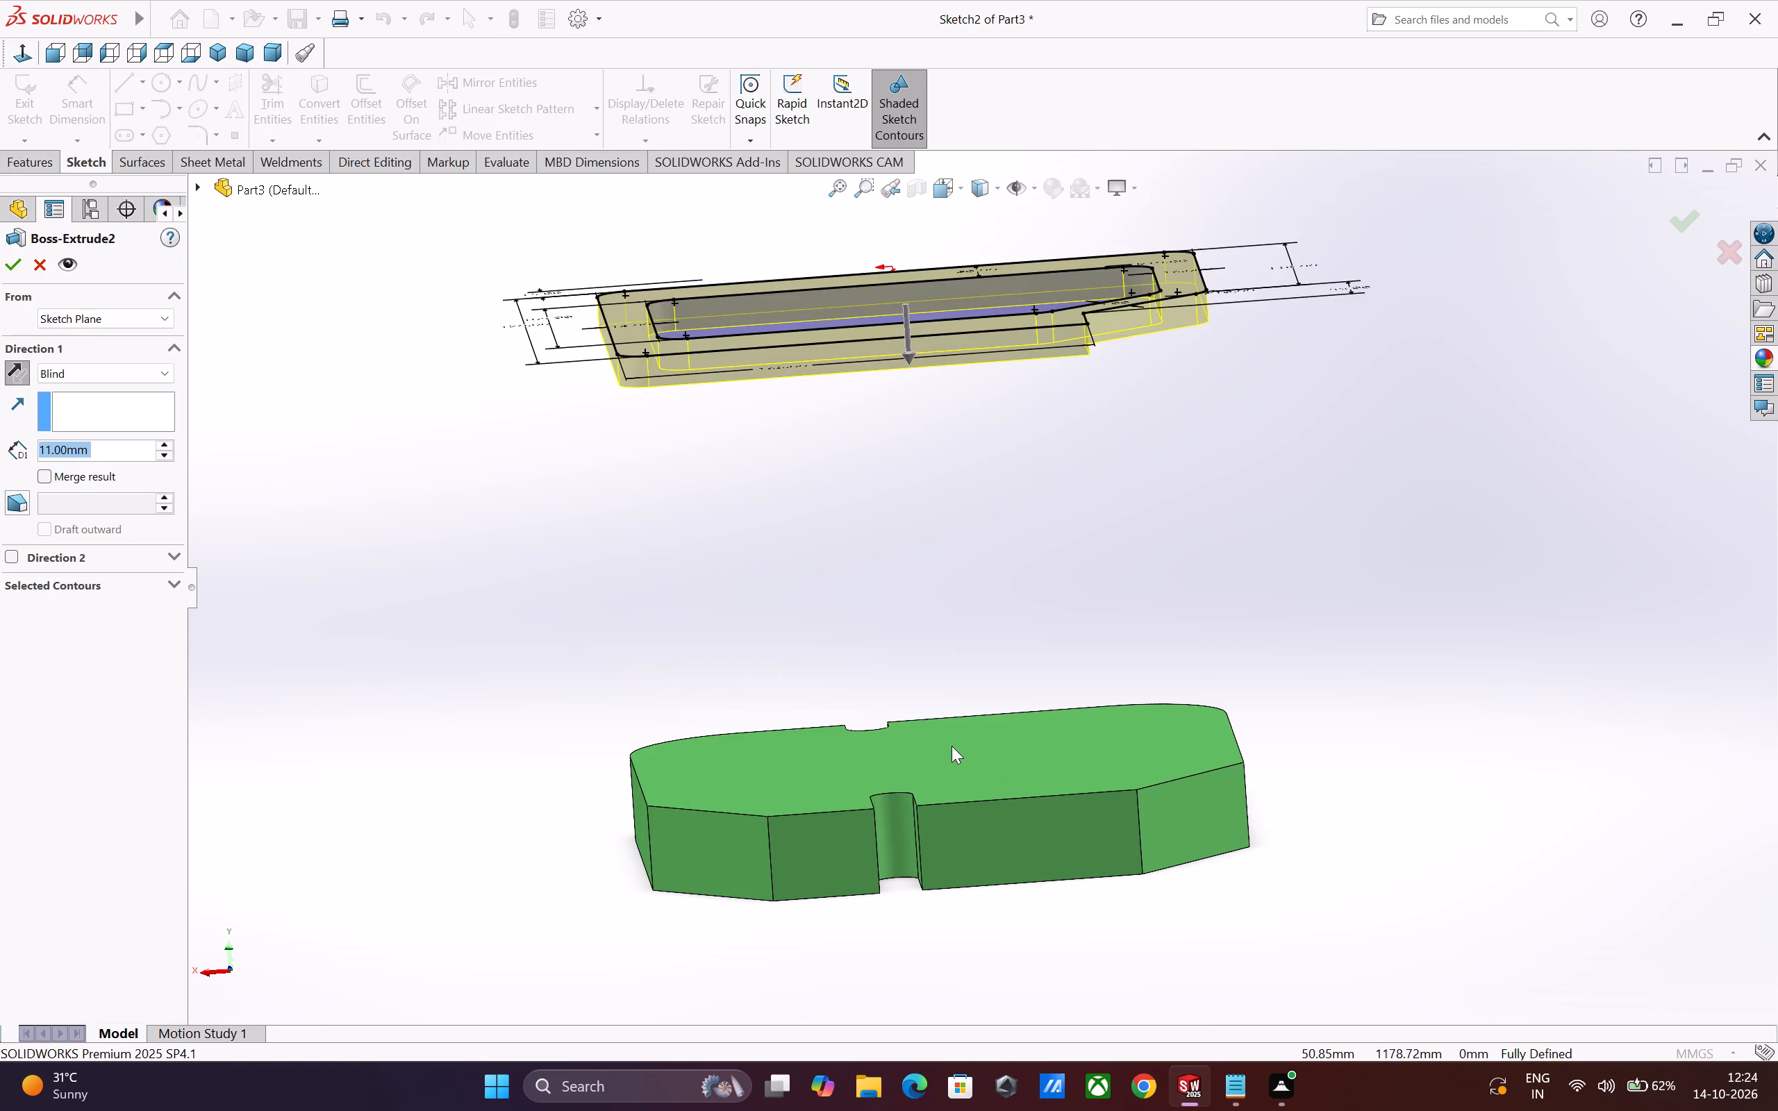
scroll(952, 746, "up", 2)
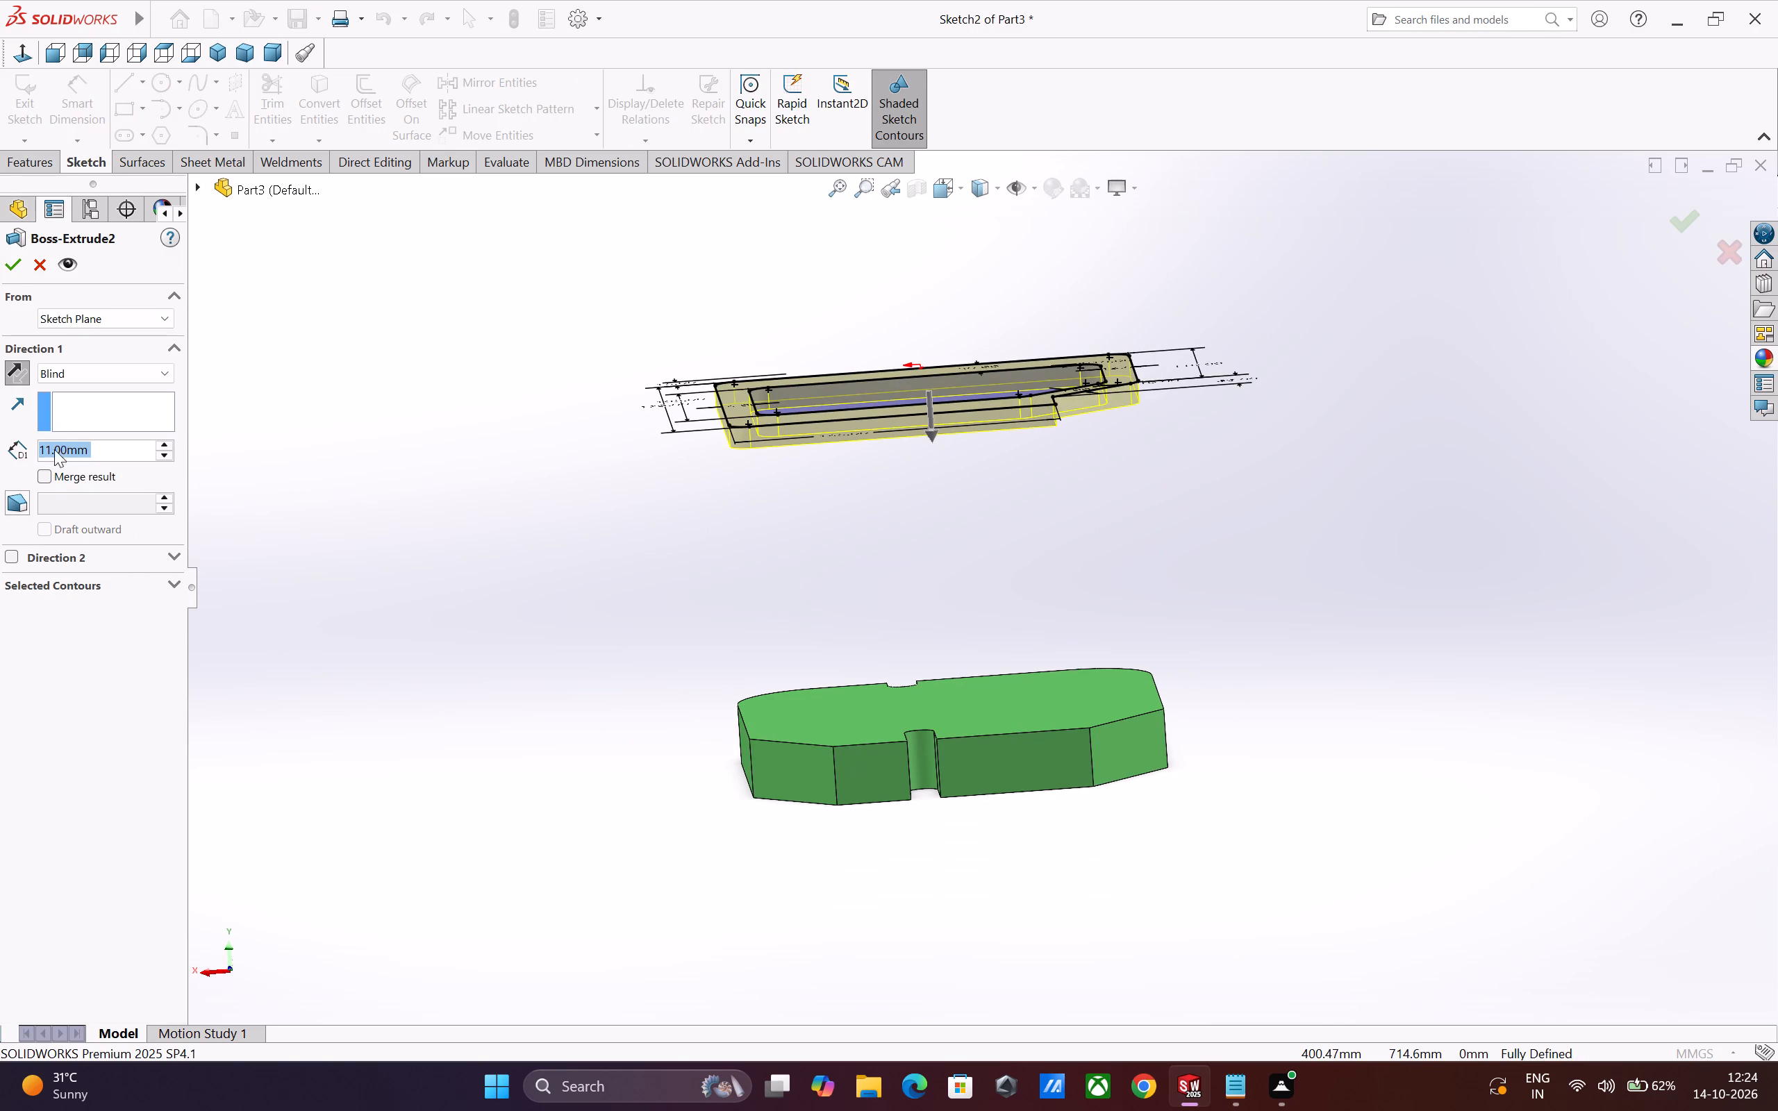
left_click(9, 259)
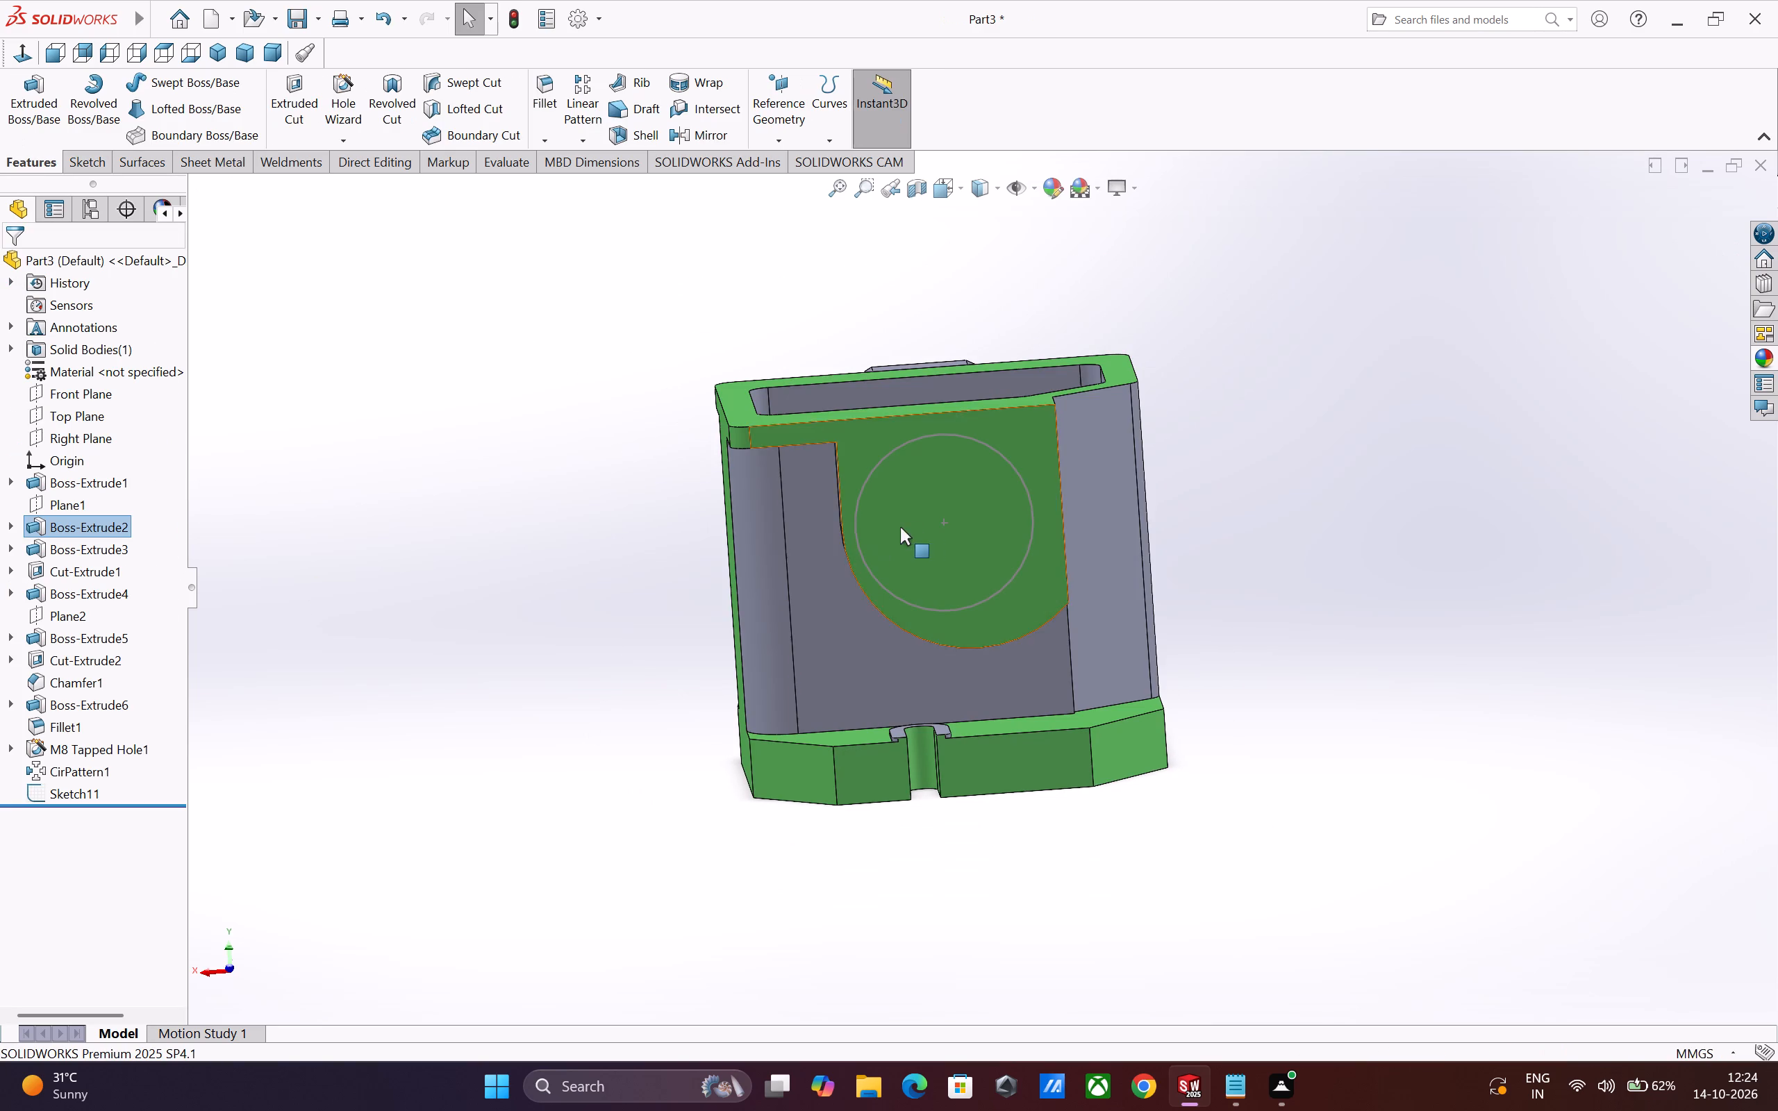
left_click(1019, 614)
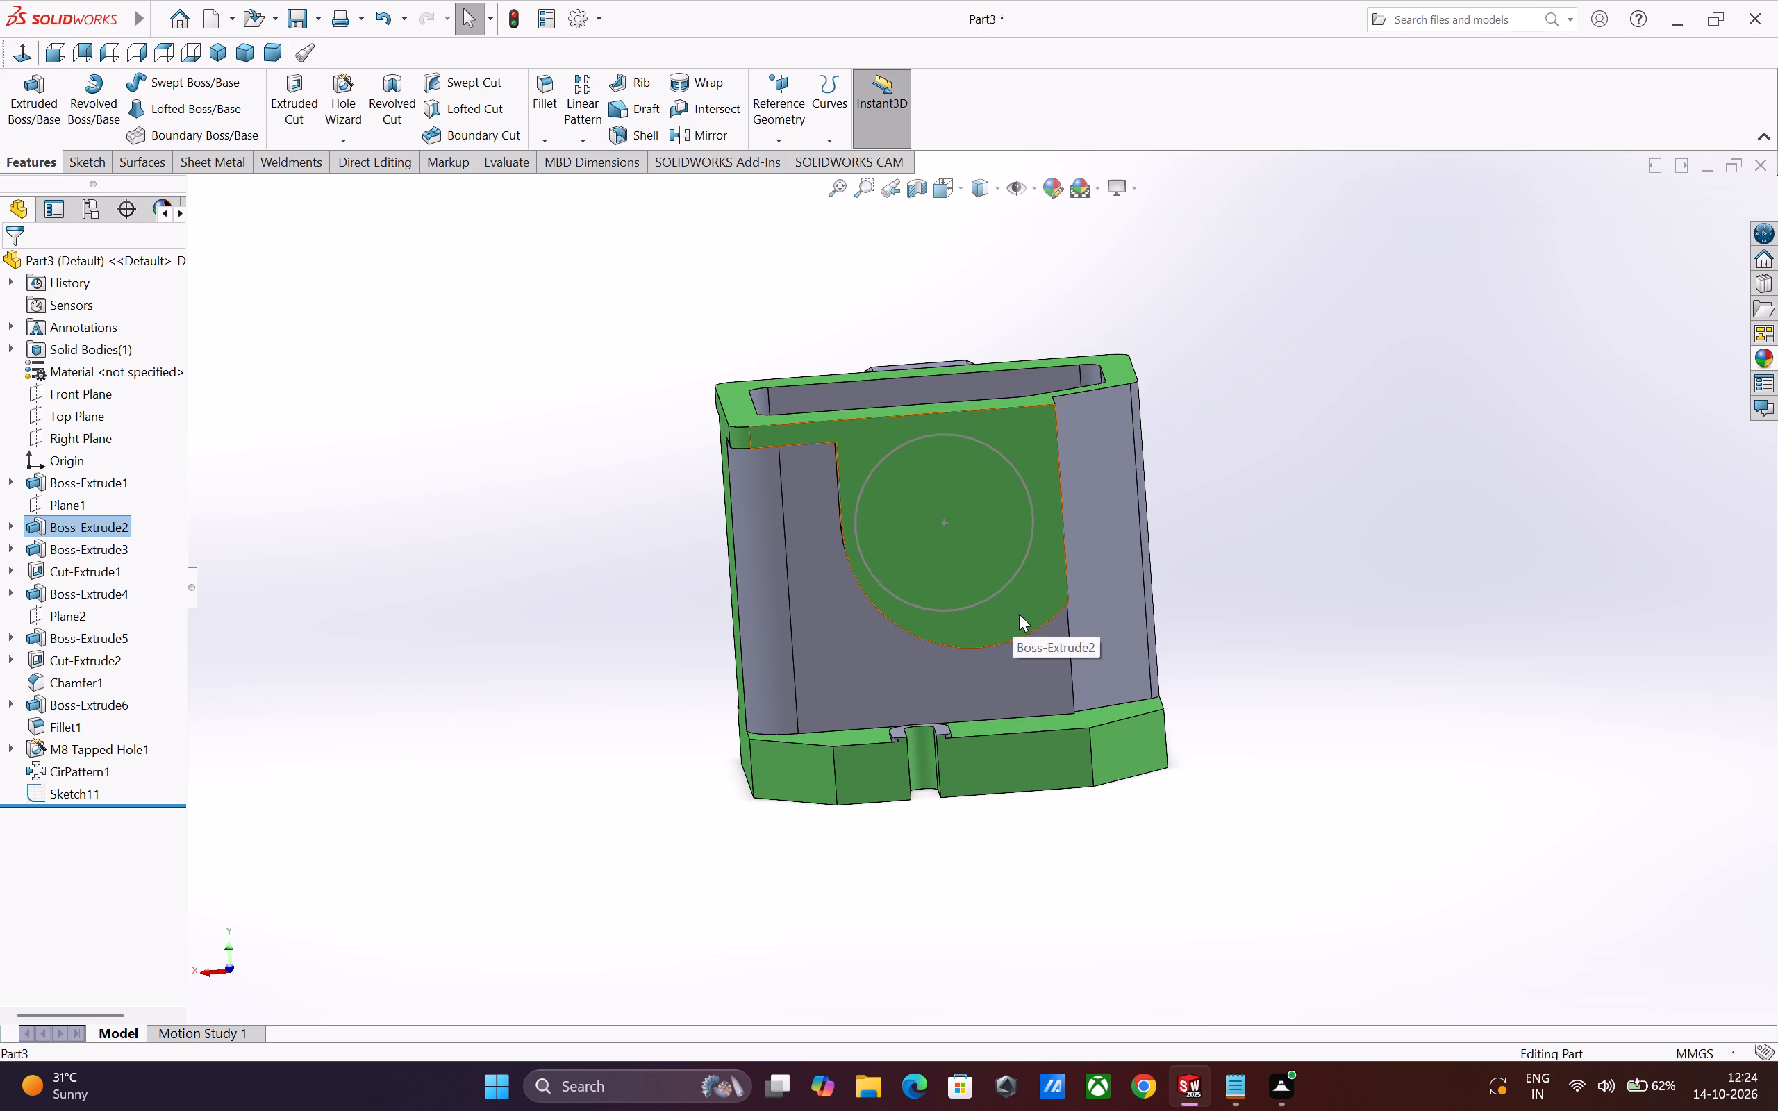
middle_click_drag(1180, 777, 1243, 743)
left_click(588, 733)
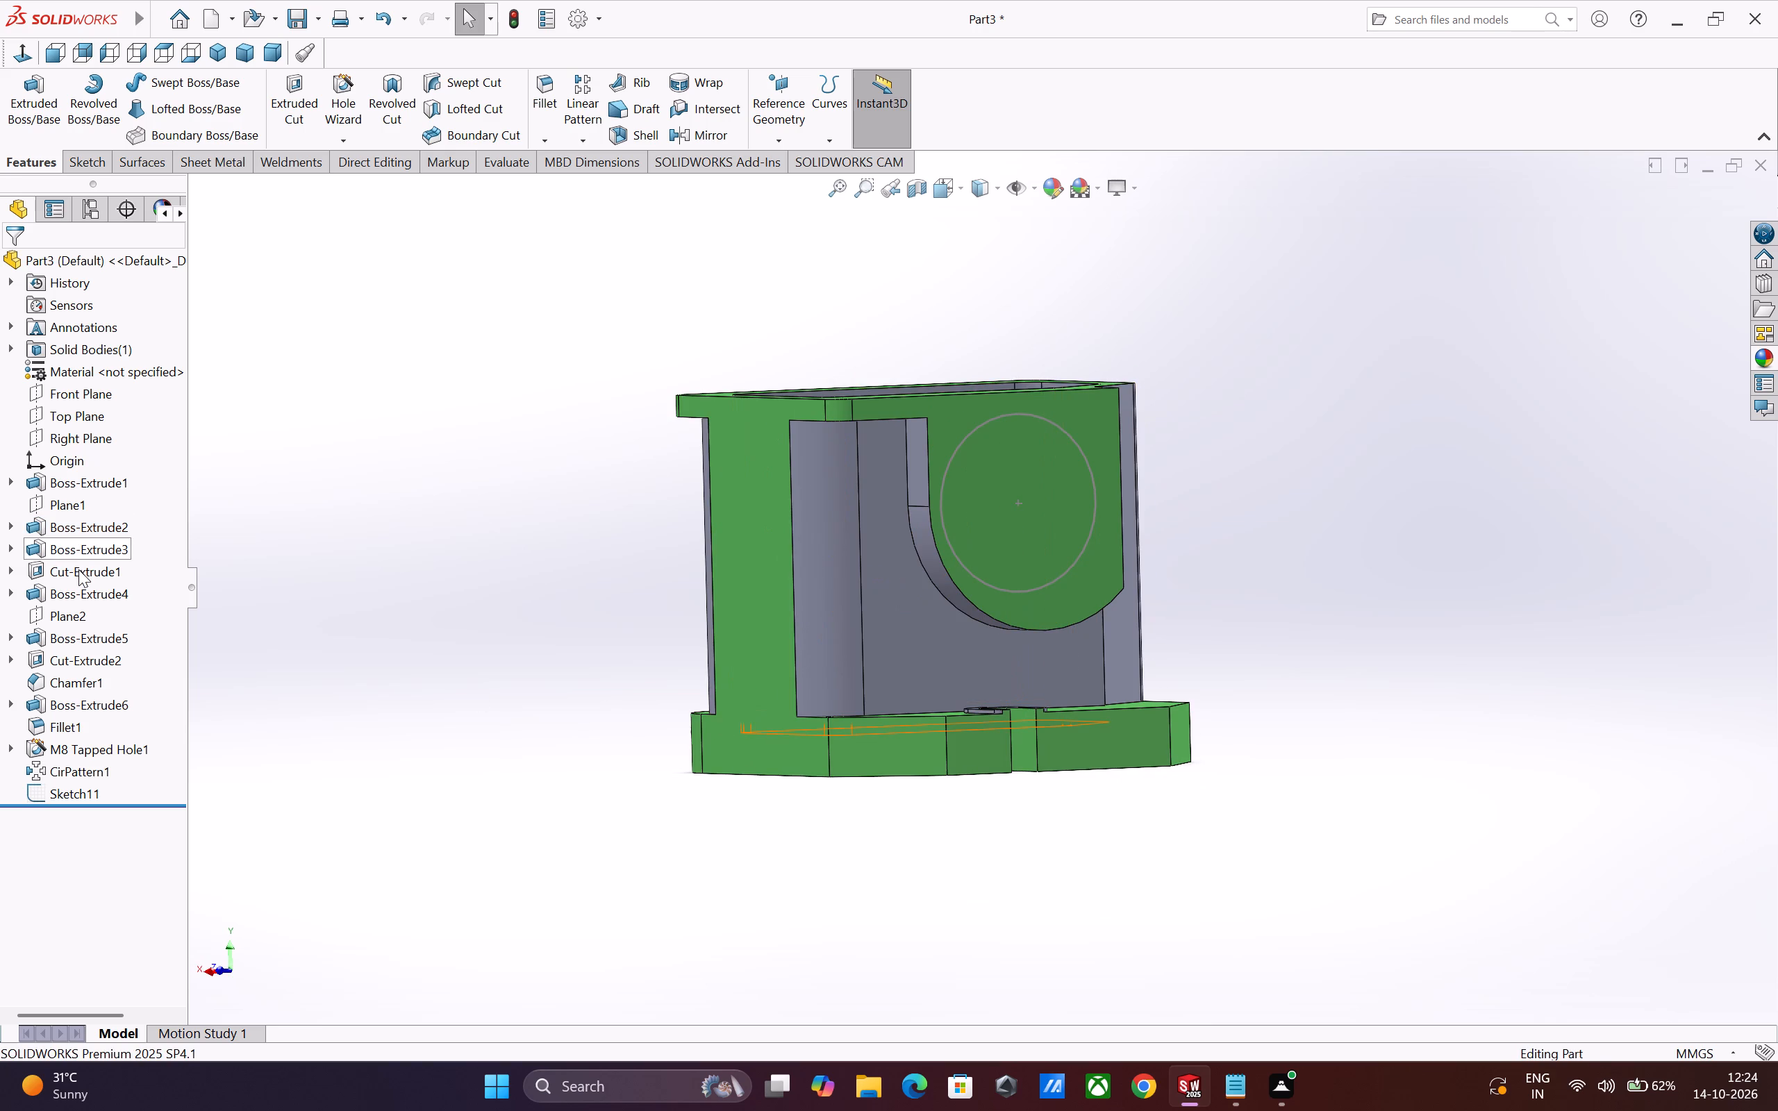
Inspect Boss-Extrude4, the U-shaped rear boss, reviewing its extrusion definition and profile dimensions from several angles.
left_click(78, 589)
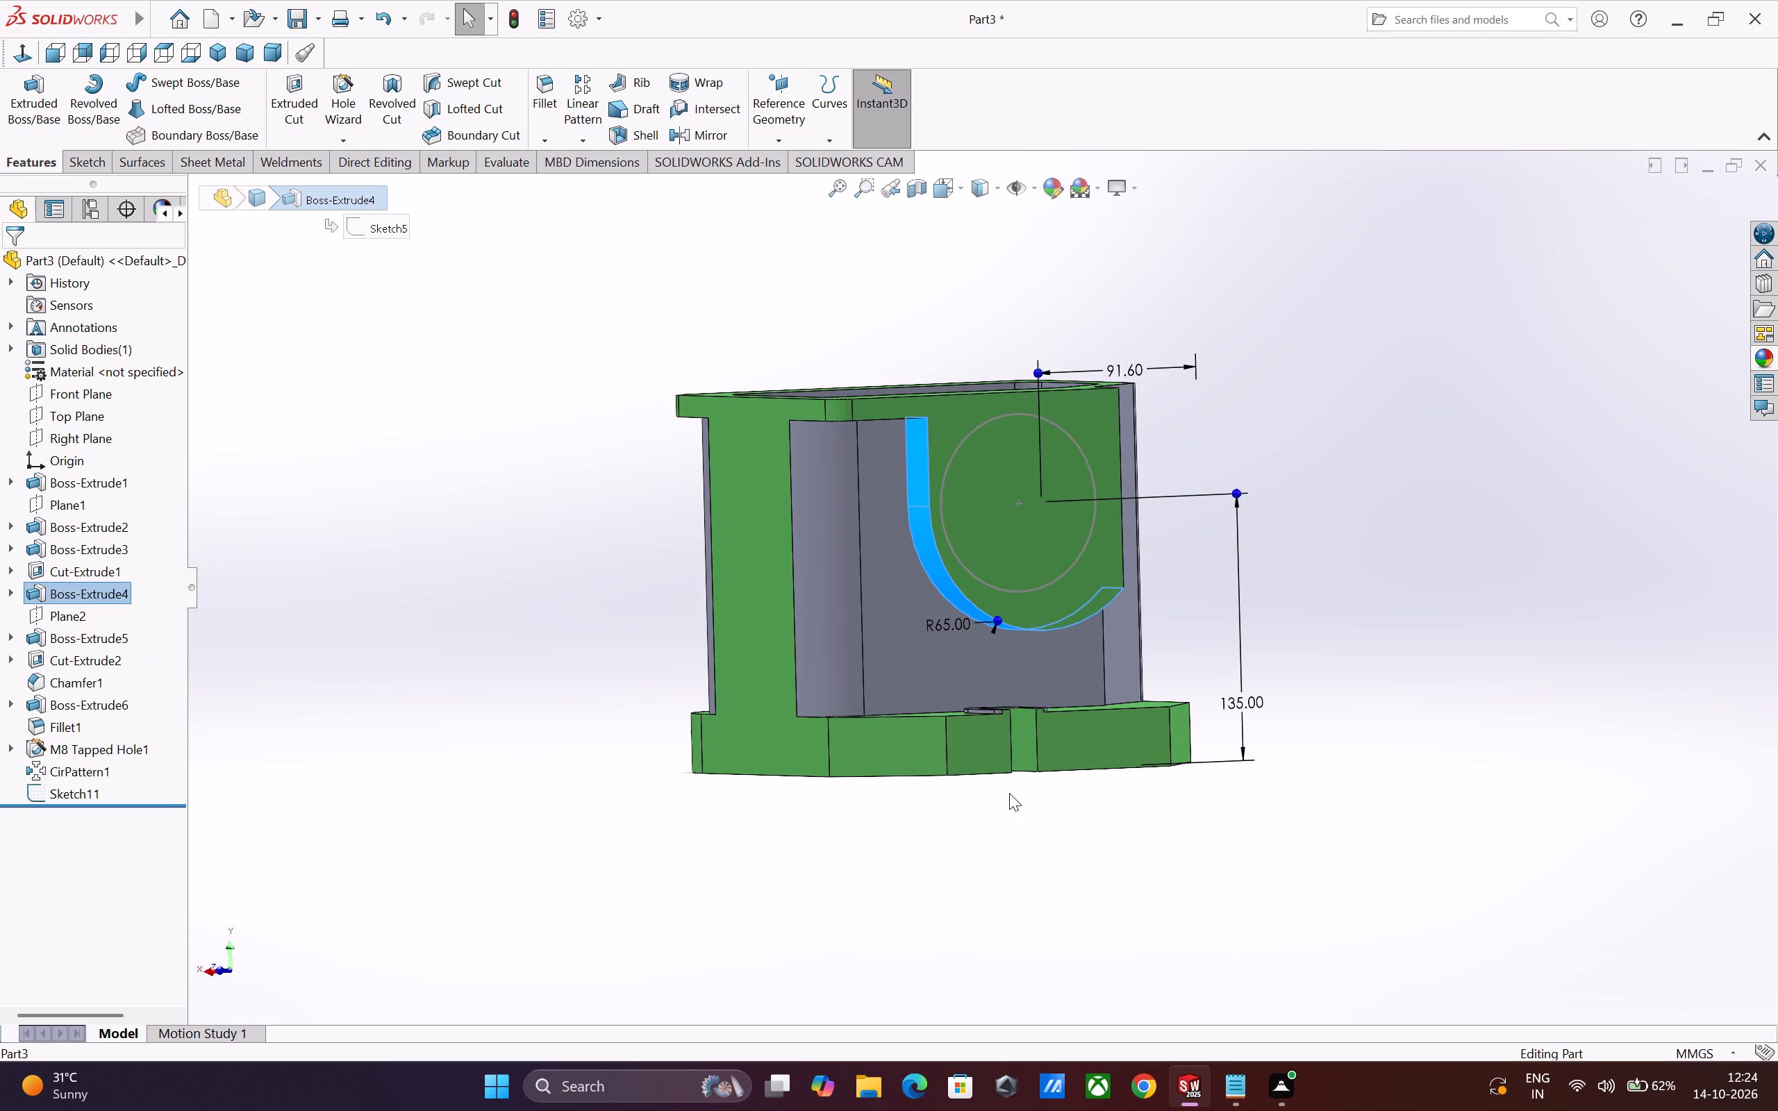
middle_click_drag(1265, 803, 1332, 775)
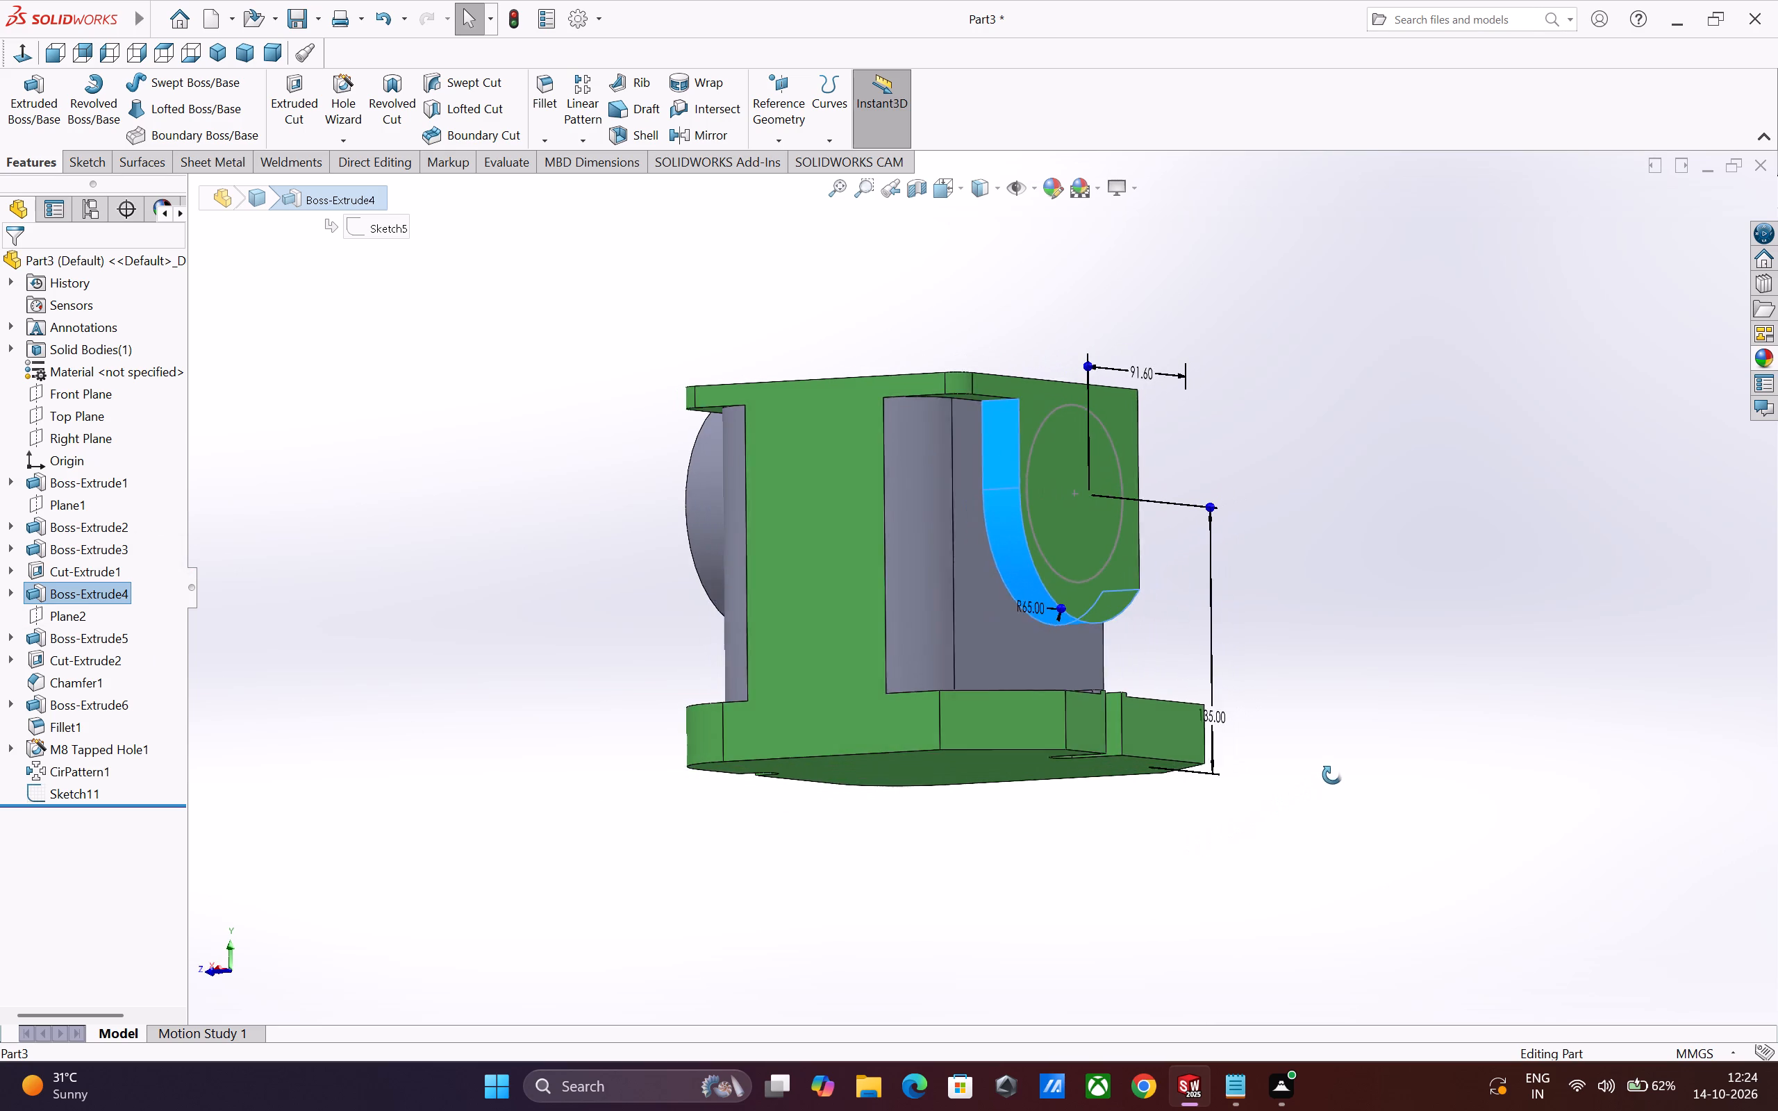
middle_click_drag(1332, 775, 1237, 846)
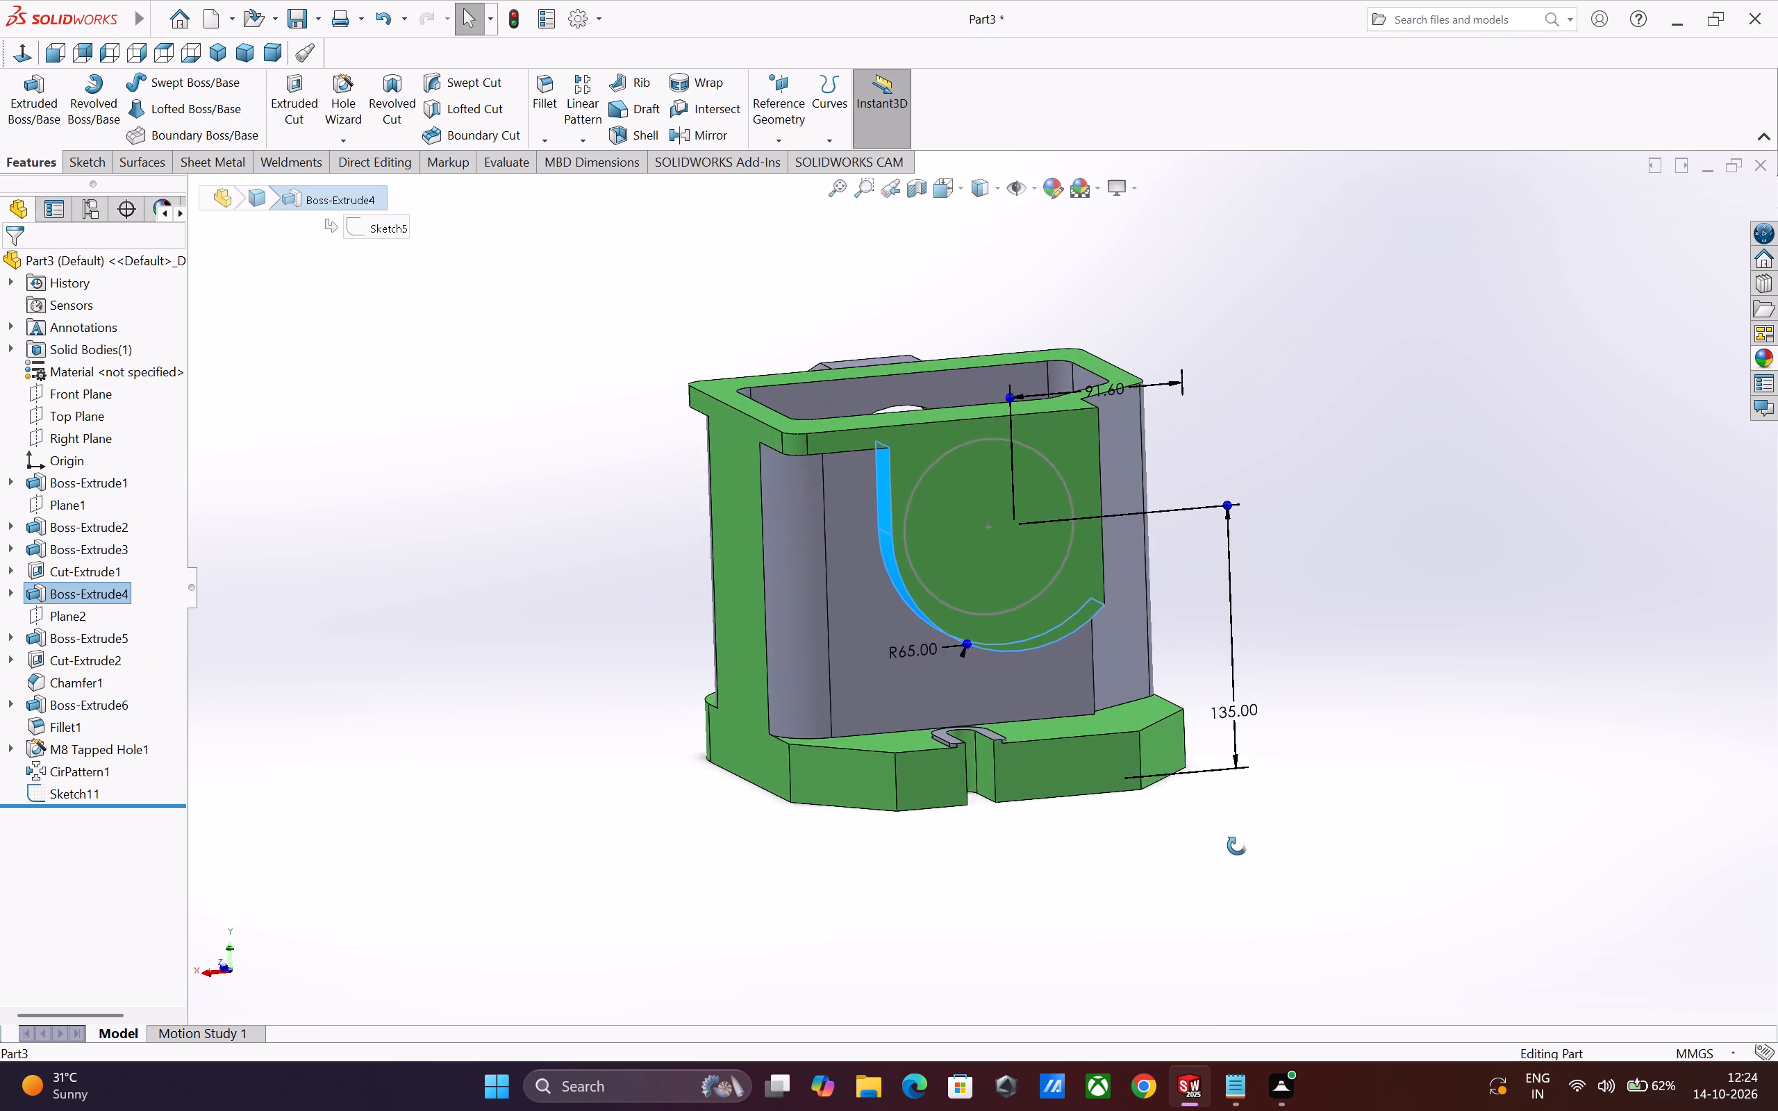
middle_click_drag(1237, 846, 1215, 855)
left_click(105, 587)
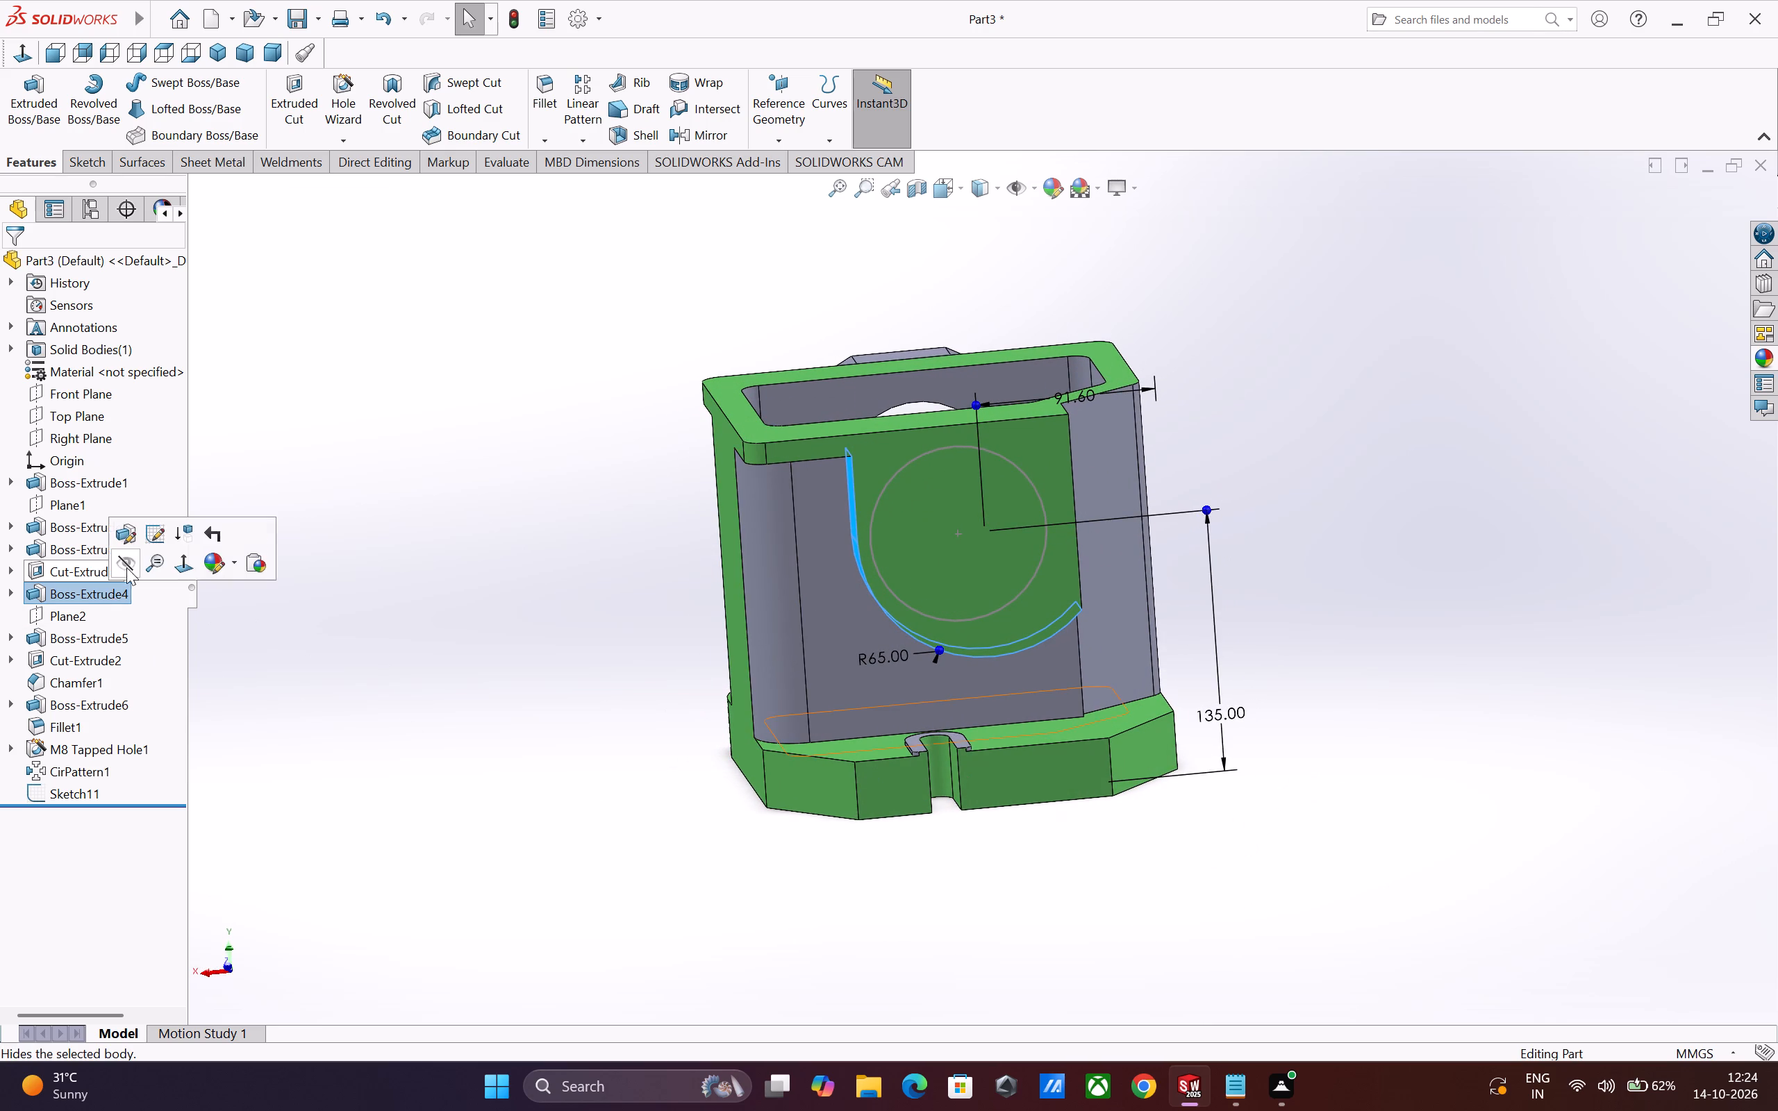
left_click(129, 542)
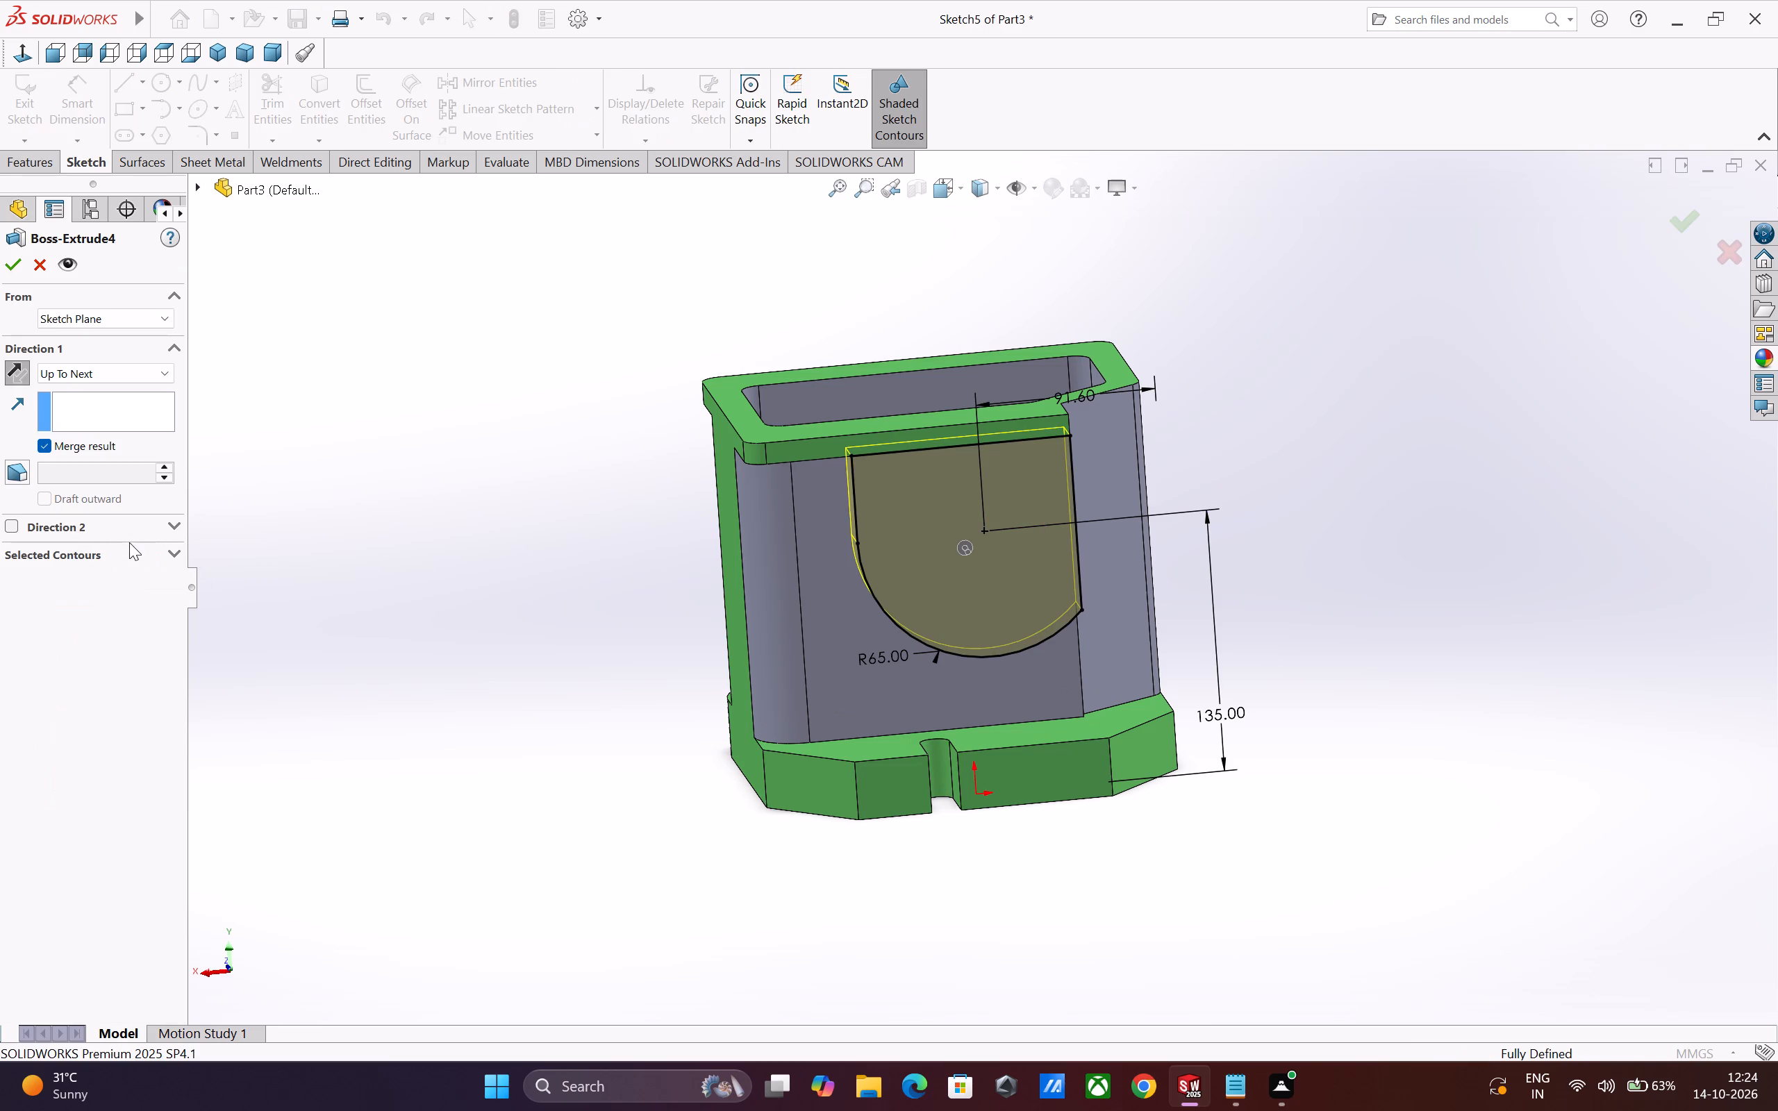
scroll(922, 701, "up", 2)
scroll(994, 635, "down", 2)
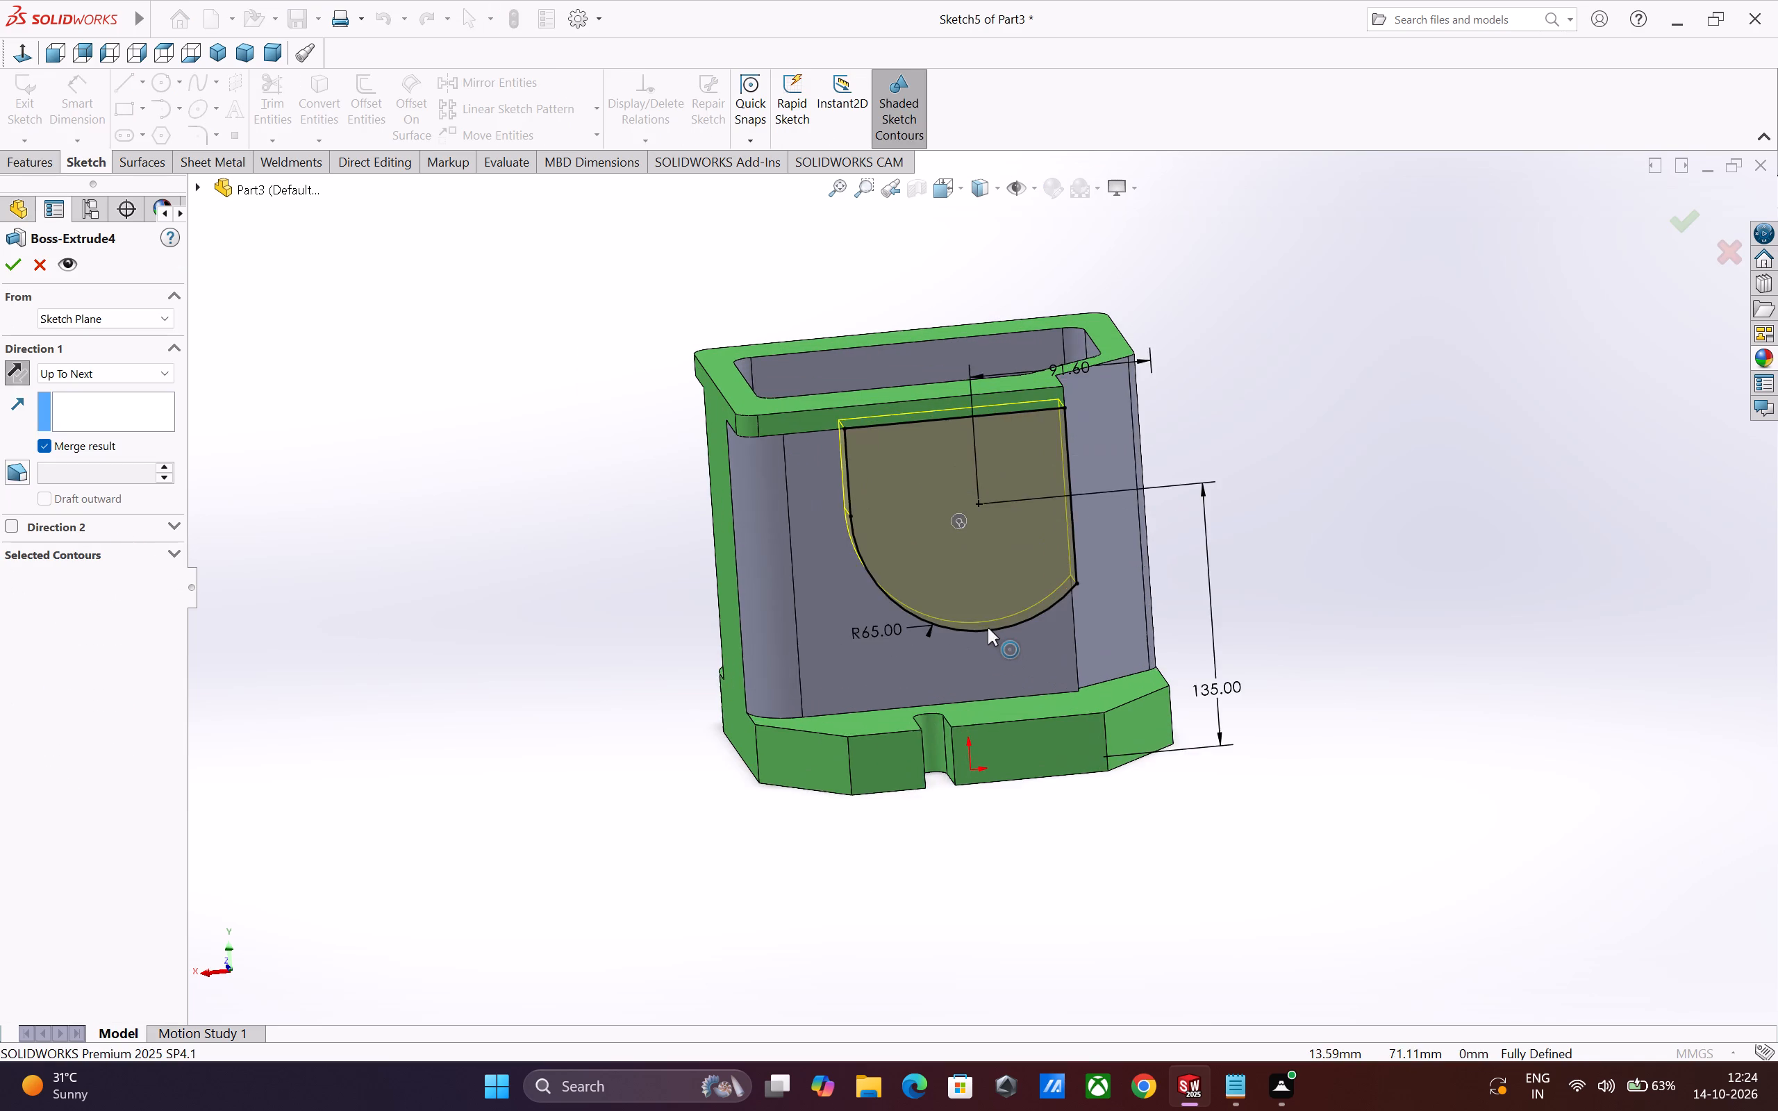
scroll(988, 628, "down", 3)
middle_click_drag(1003, 683, 983, 691)
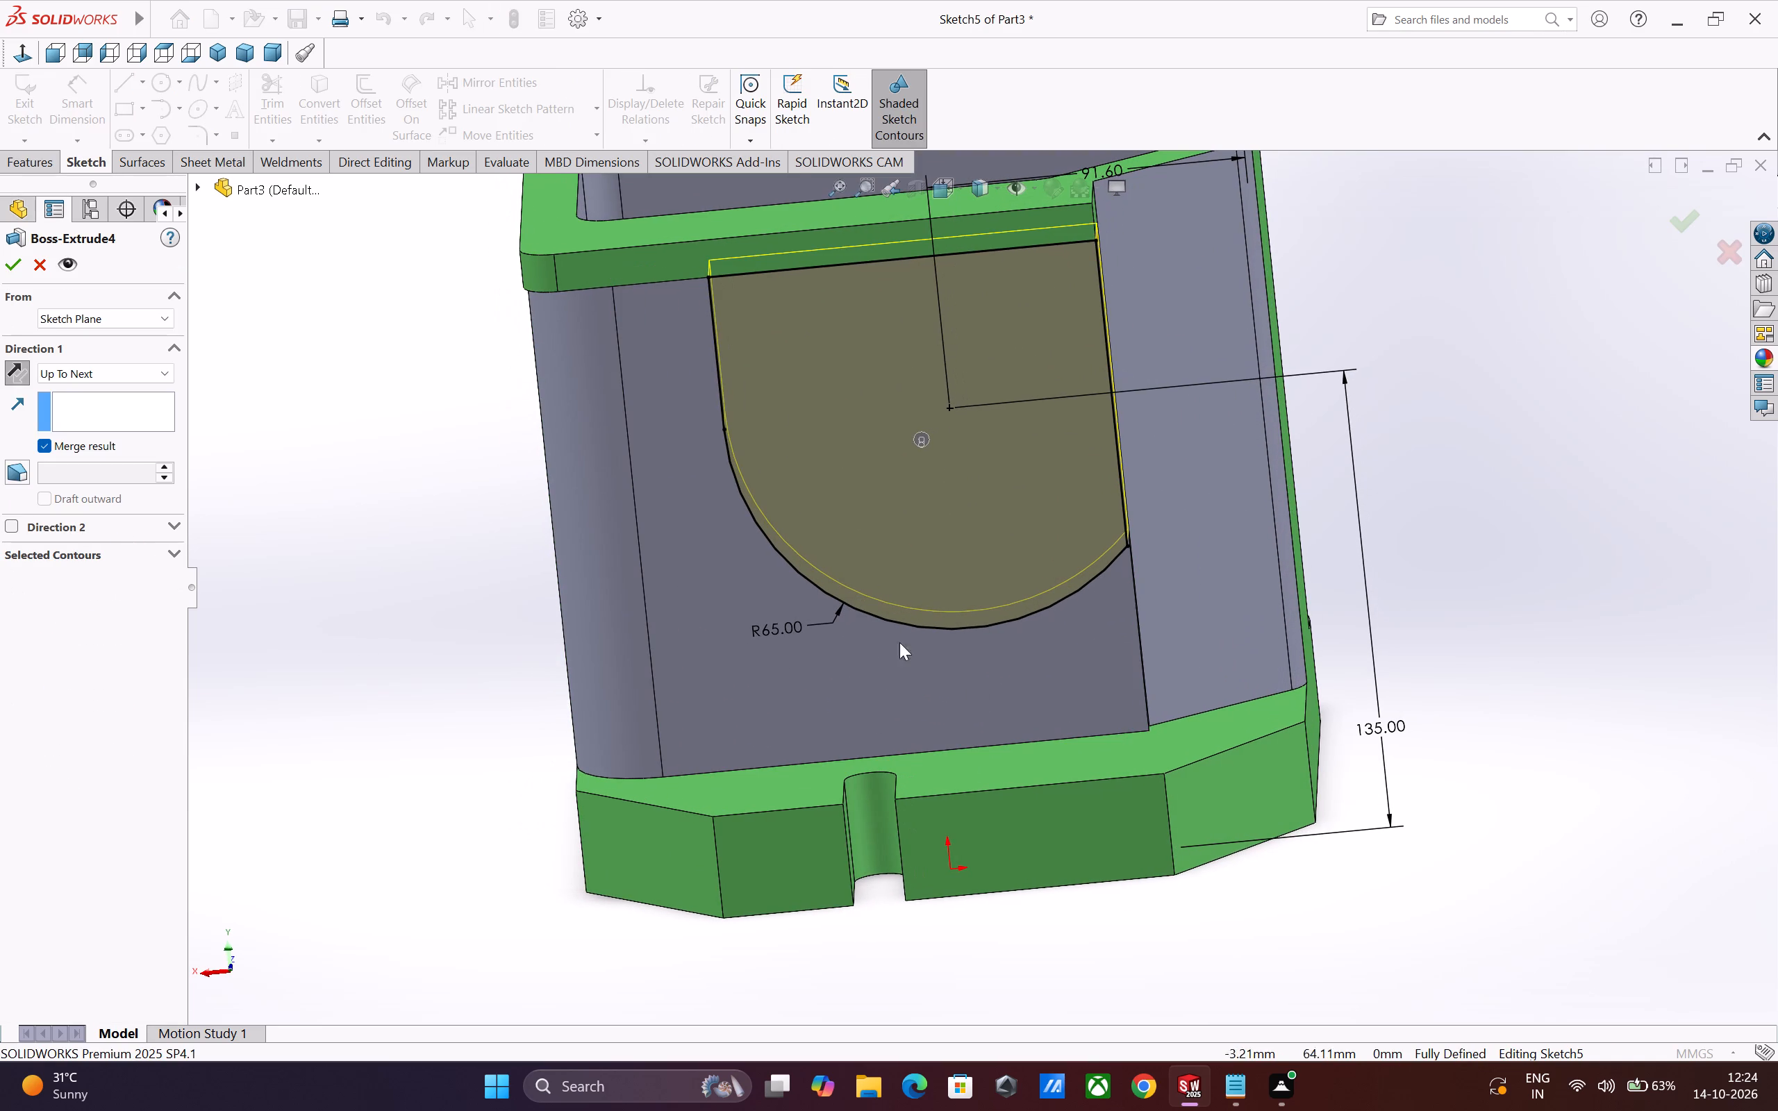
left_click(43, 269)
In the U-shaped boss's profile sketch, set the arc centre's horizontal distance from the housing's side edge to 105 mm and exit.
left_click(6, 592)
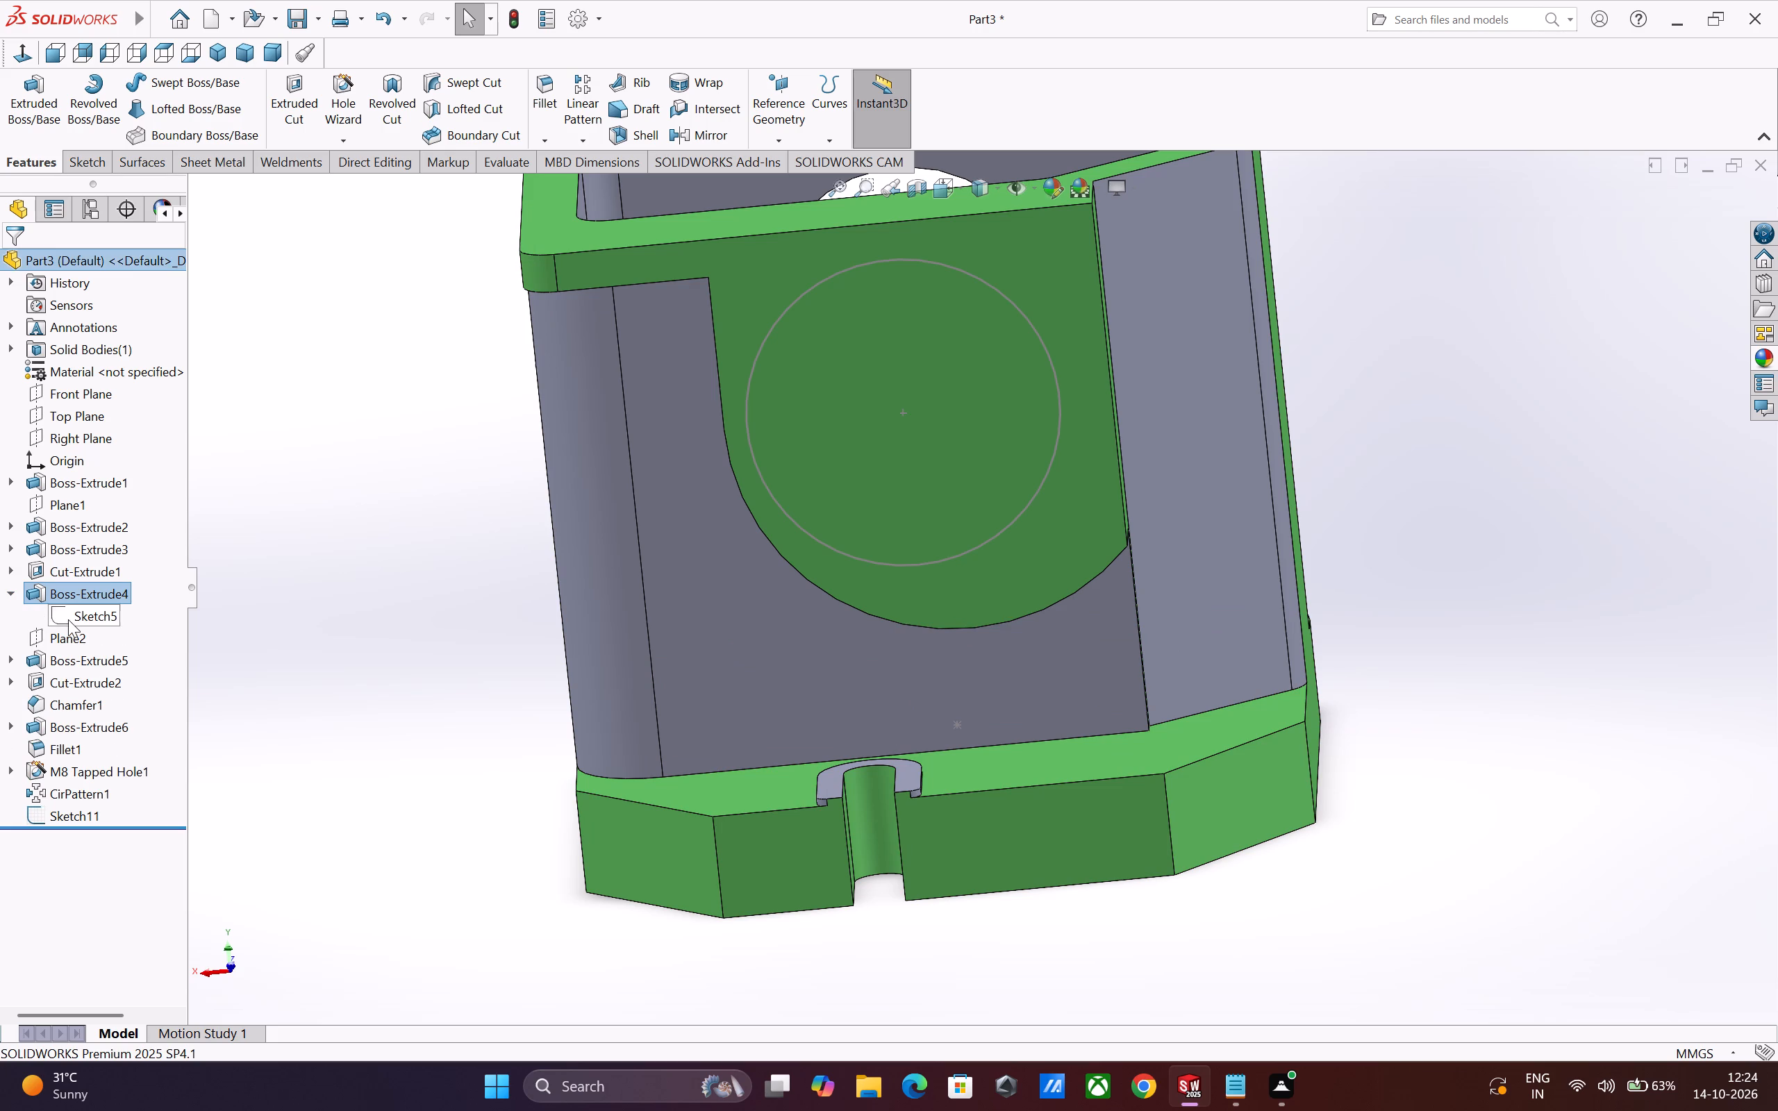
left_click(68, 619)
left_click(104, 611)
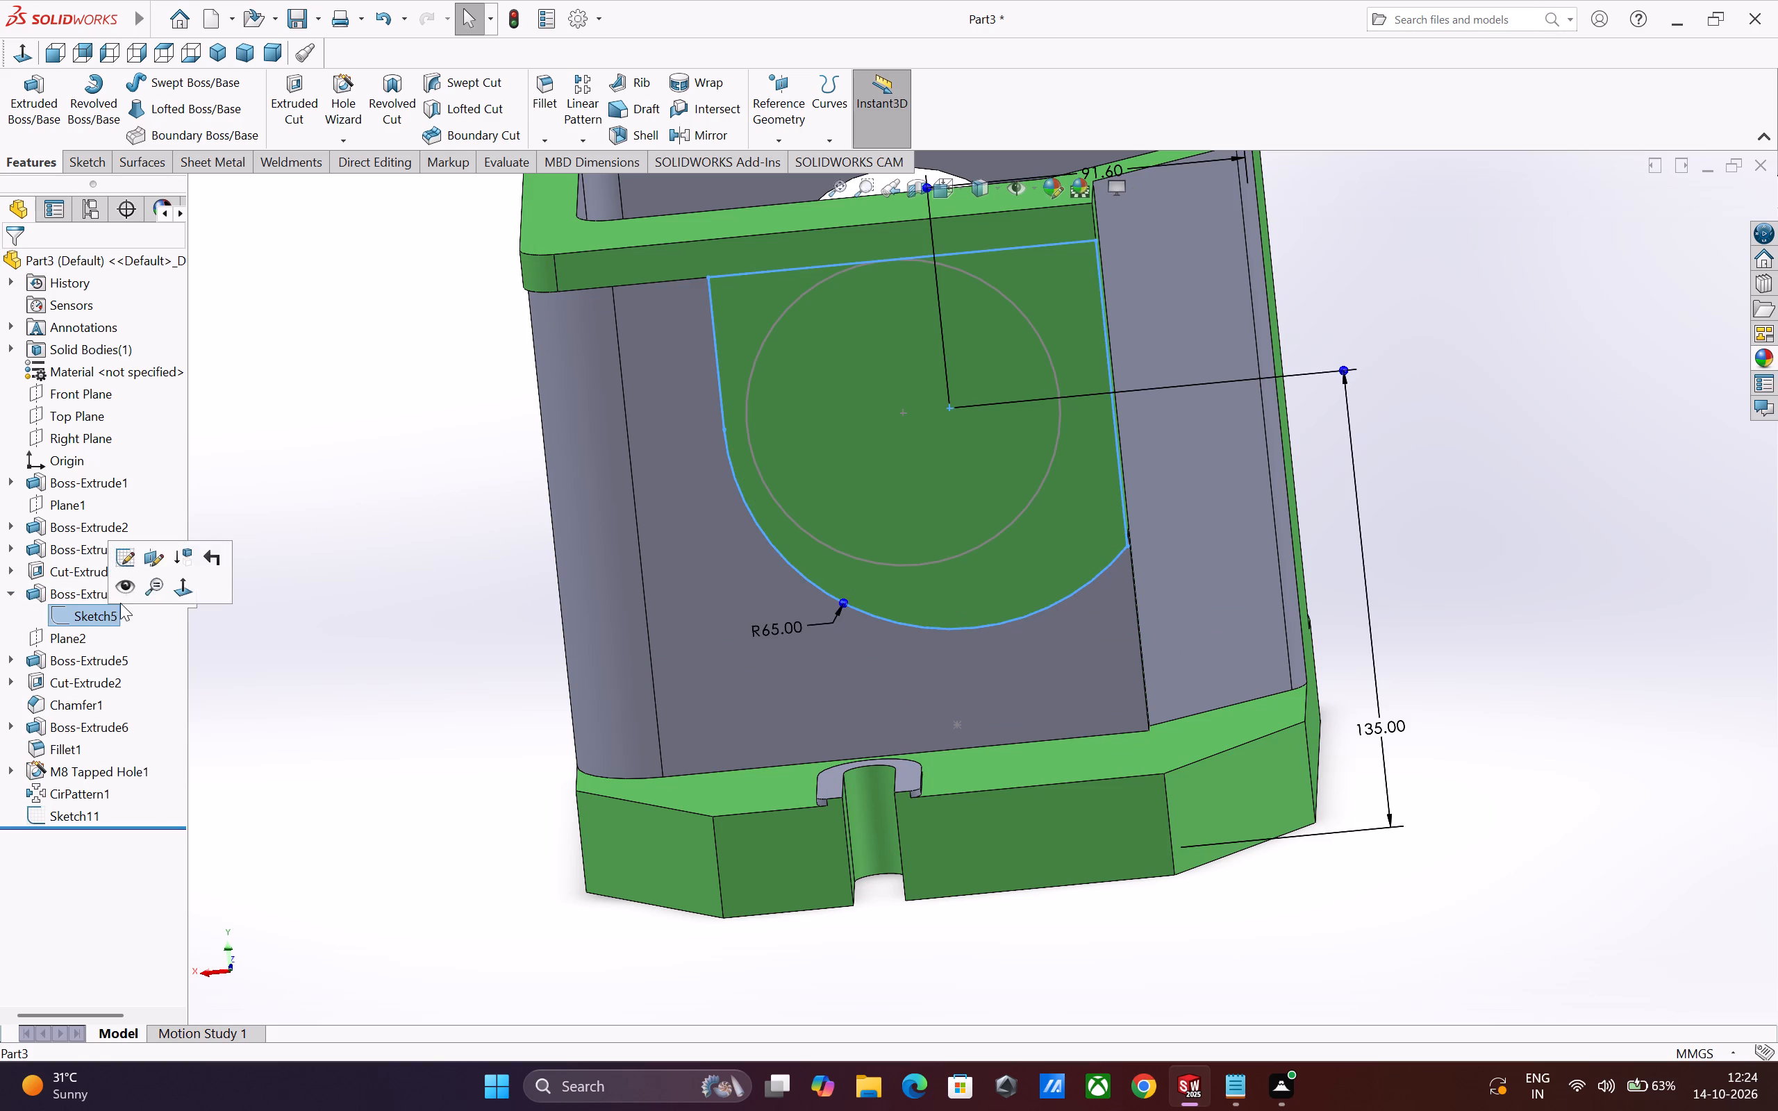
left_click(119, 555)
left_click(110, 613)
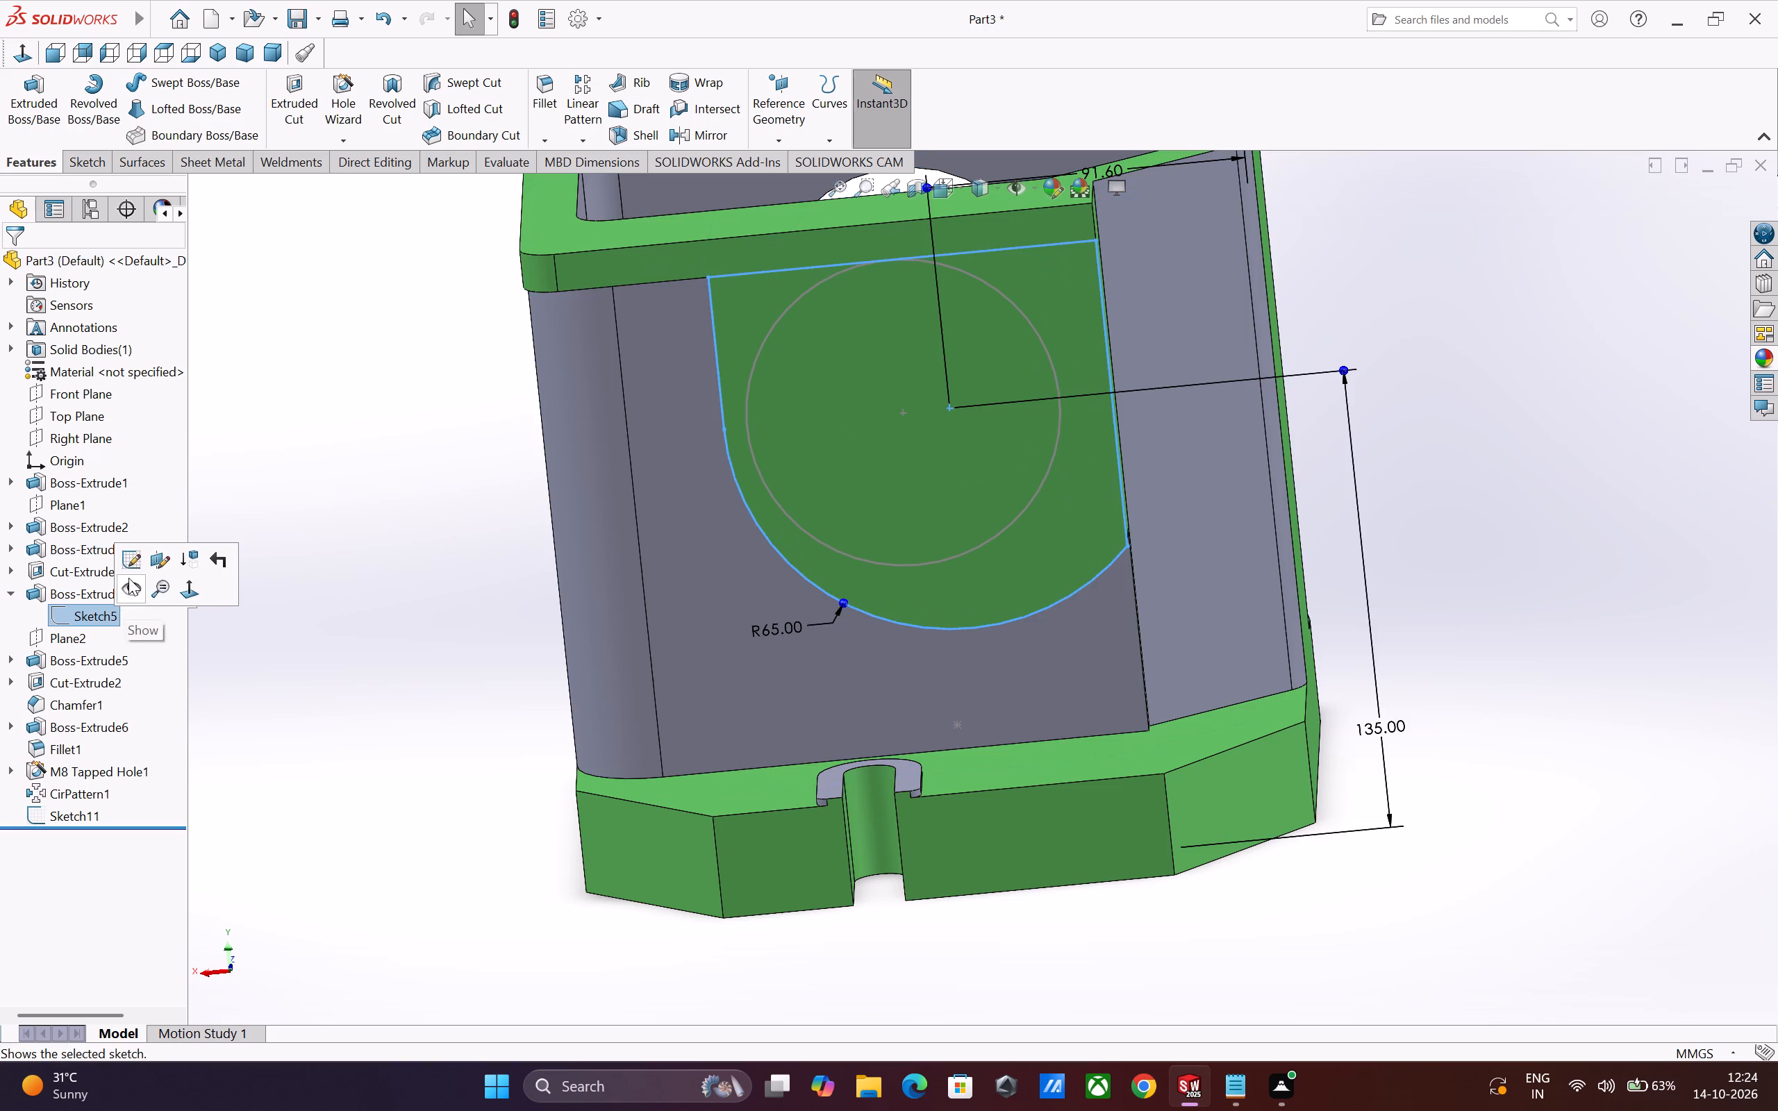
left_click(127, 567)
scroll(1022, 665, "up", 2)
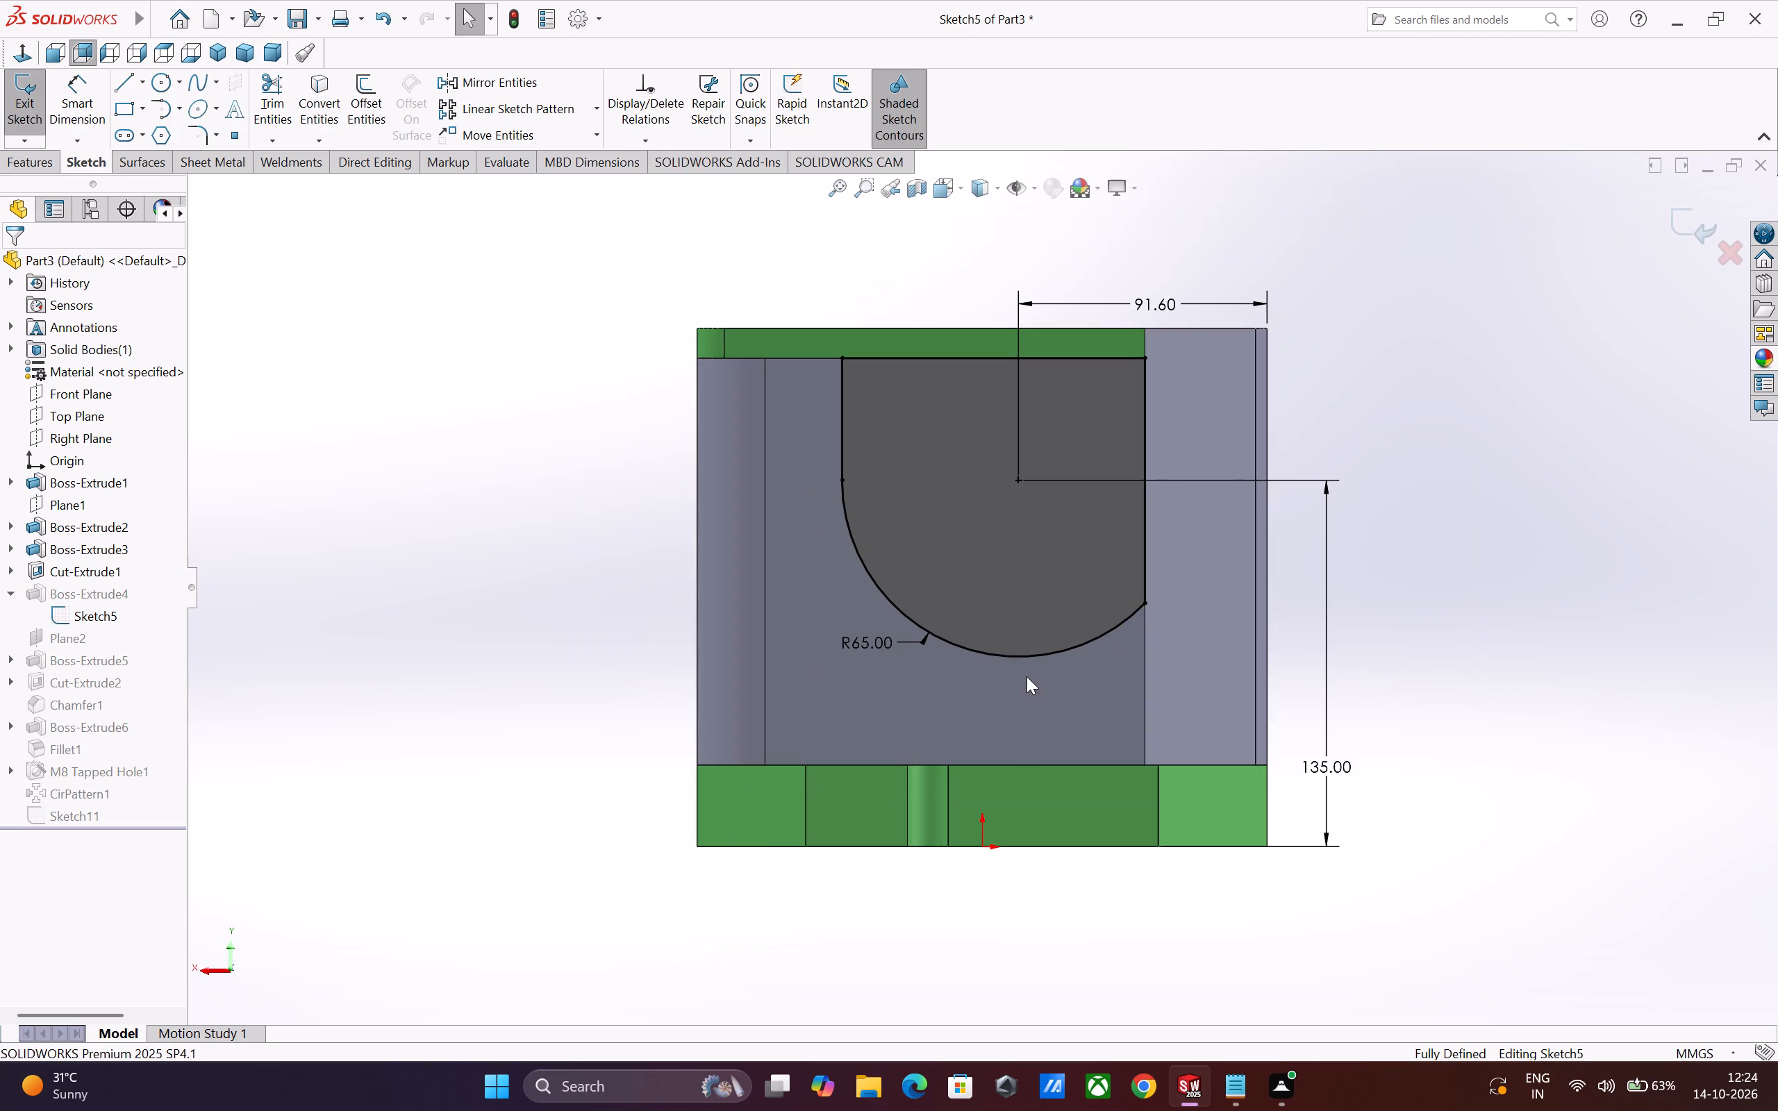
scroll(1177, 386, "down", 1)
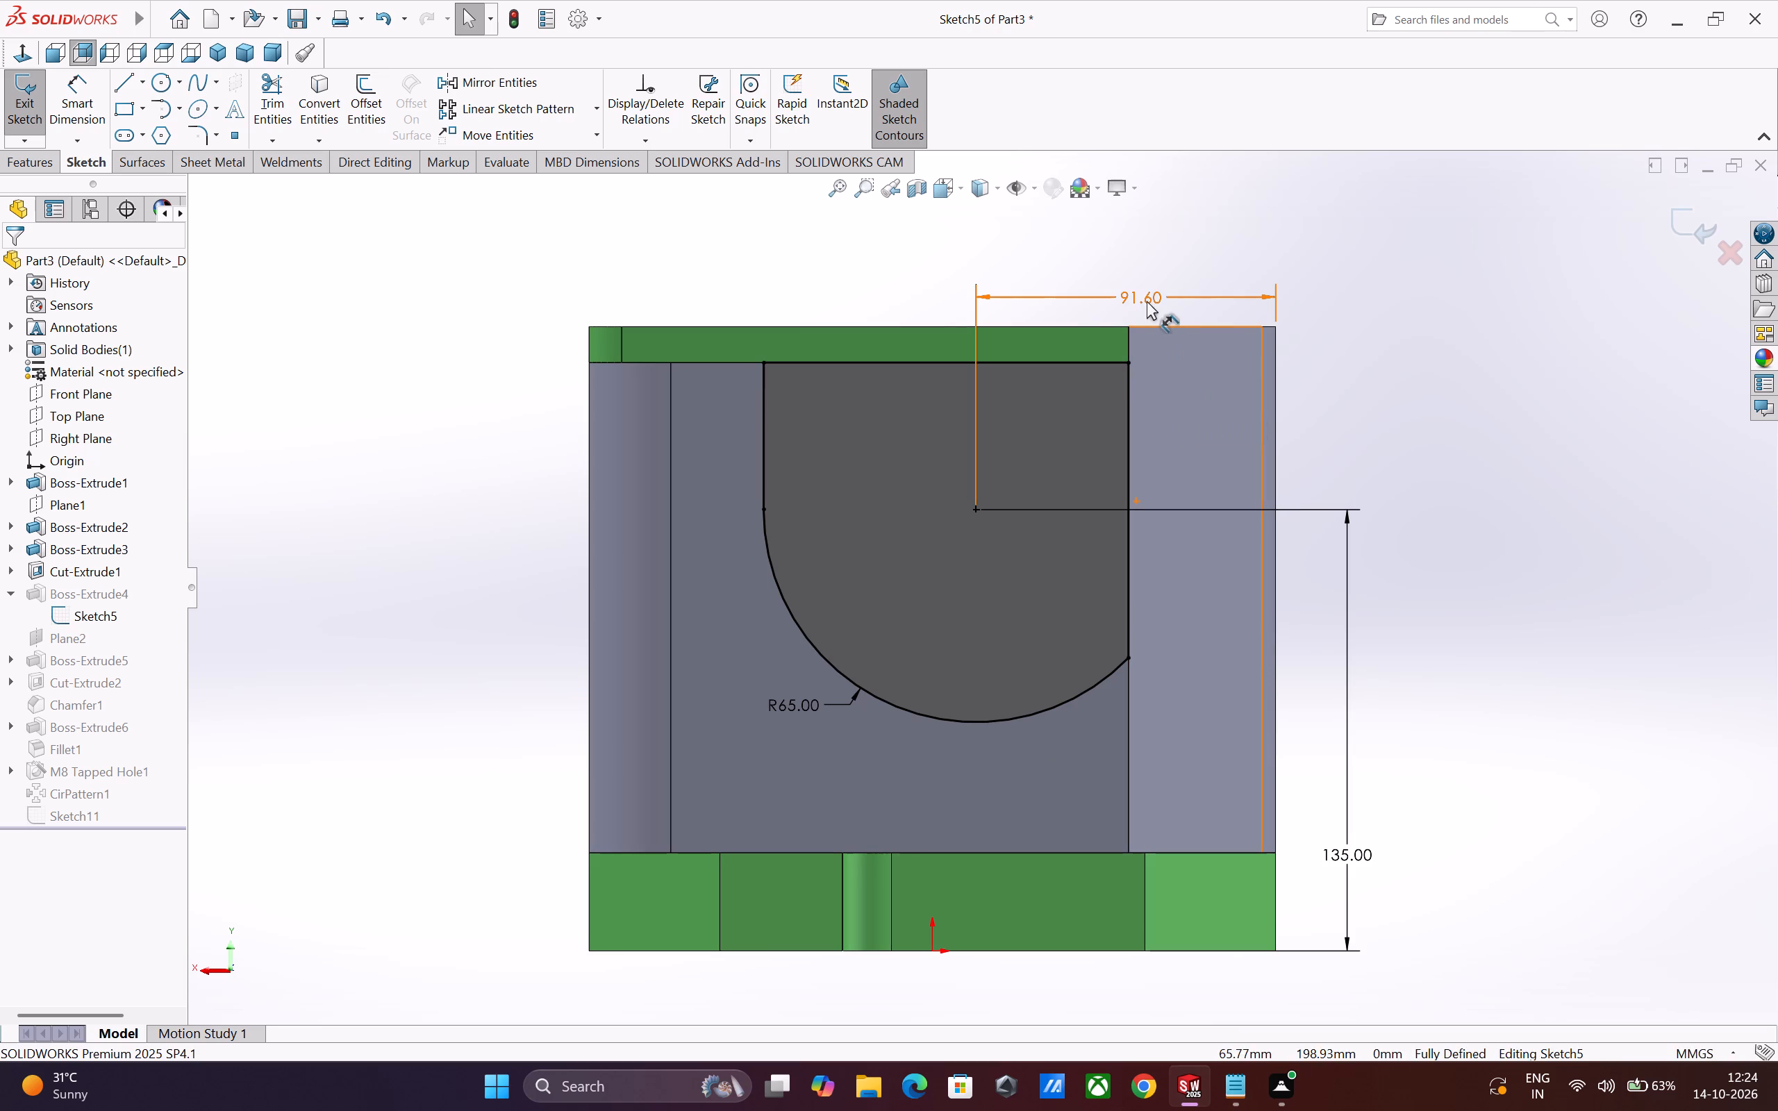
double_click(1147, 301)
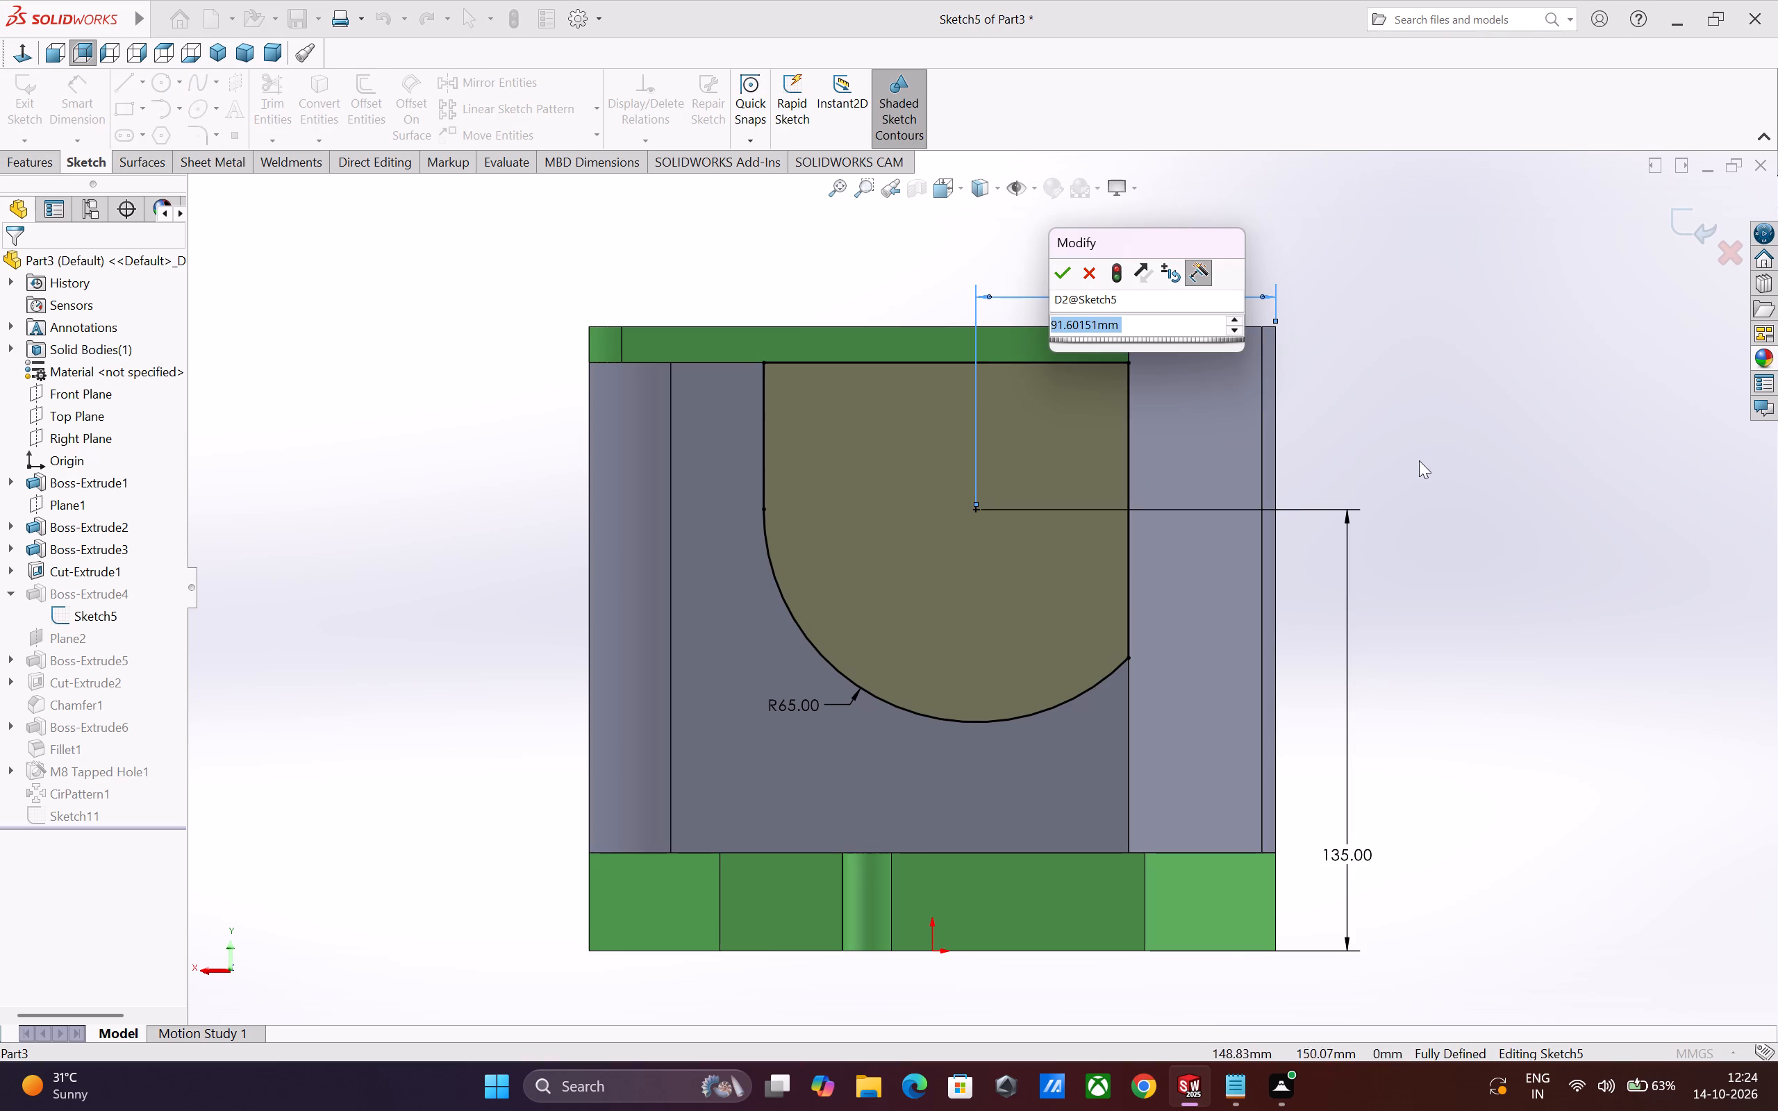
key("1")
type("05")
key("Return")
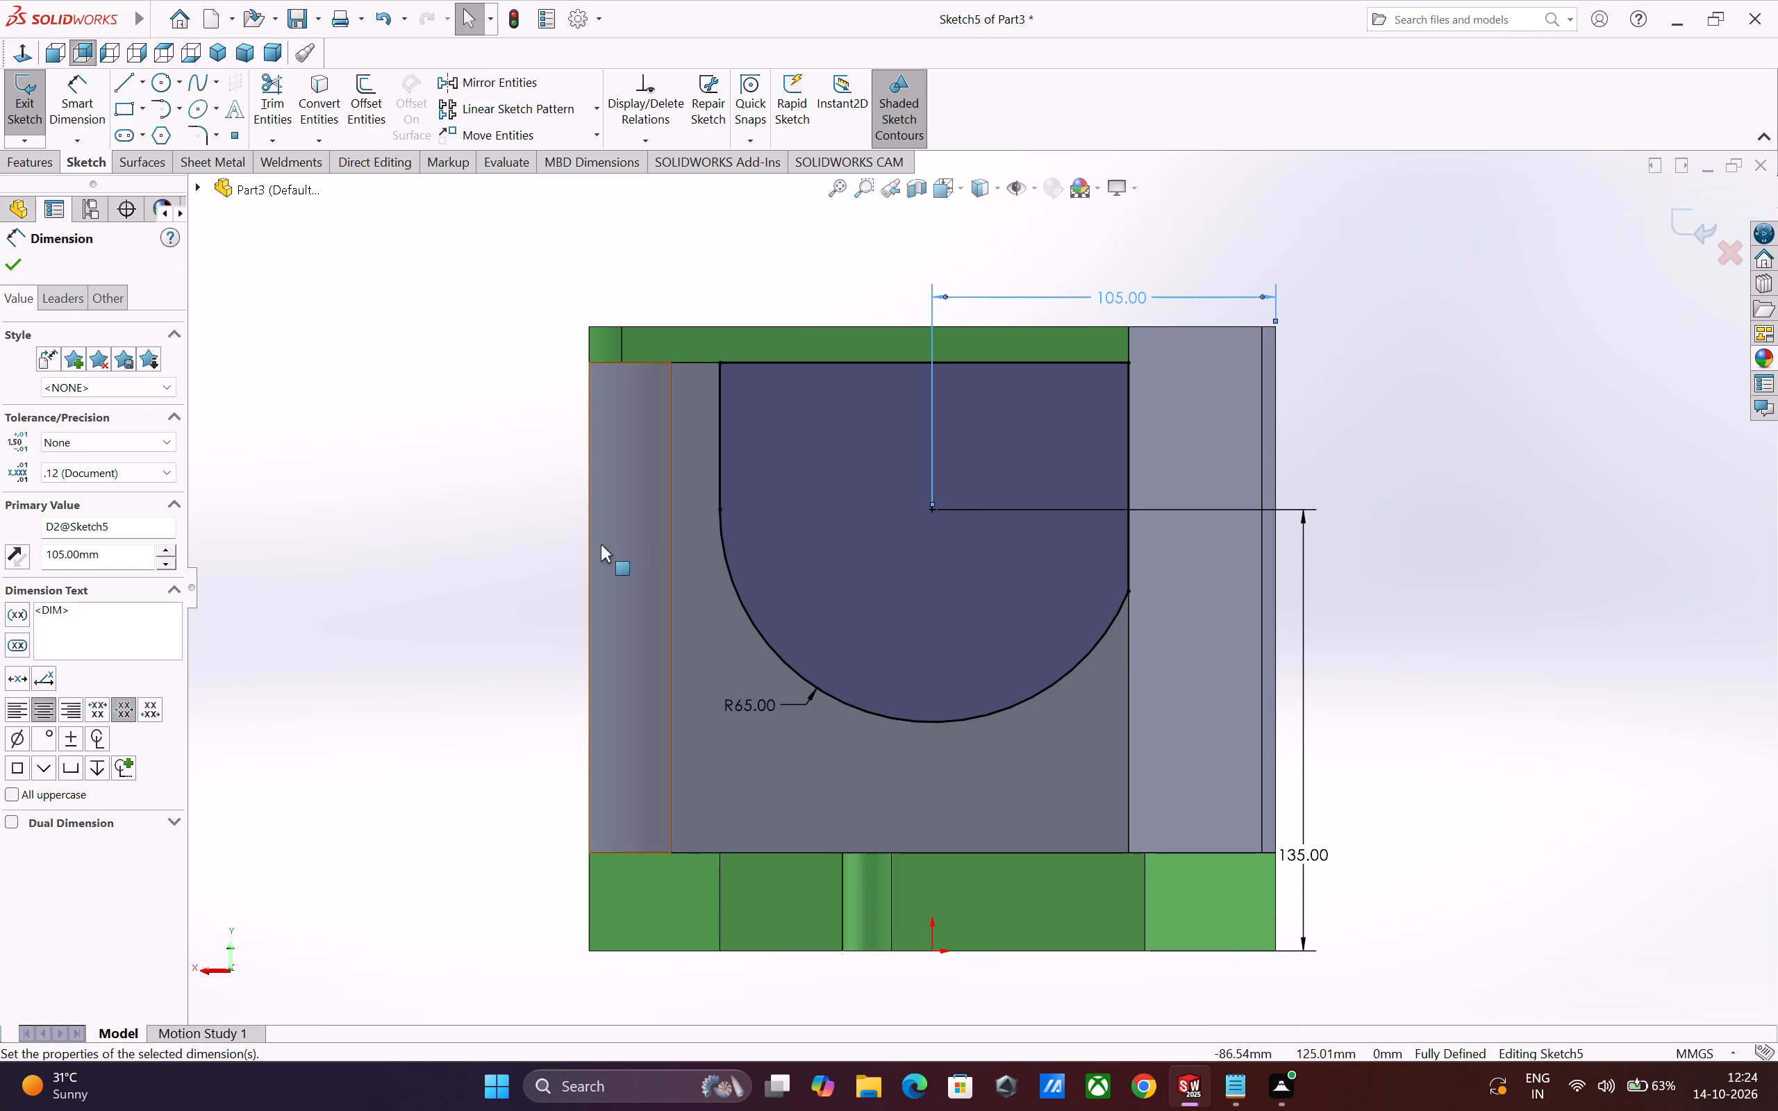
left_click(10, 273)
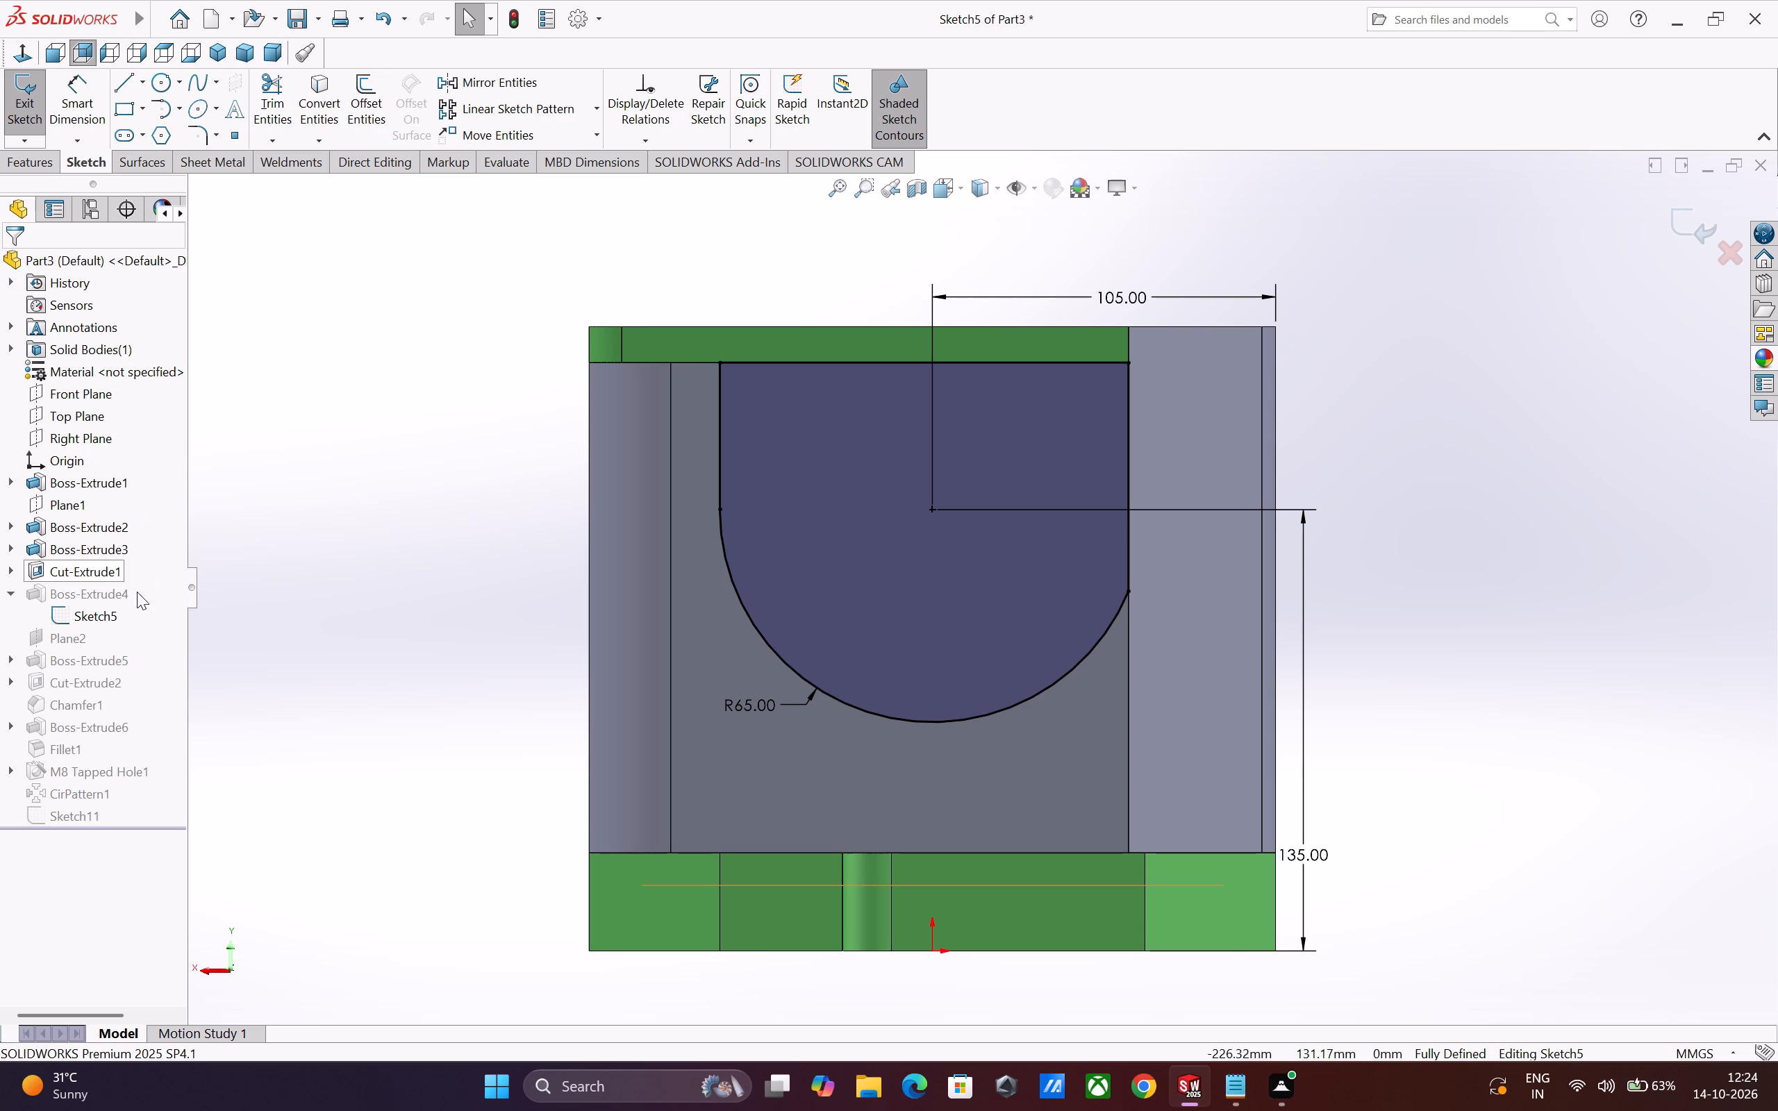
left_click(1697, 234)
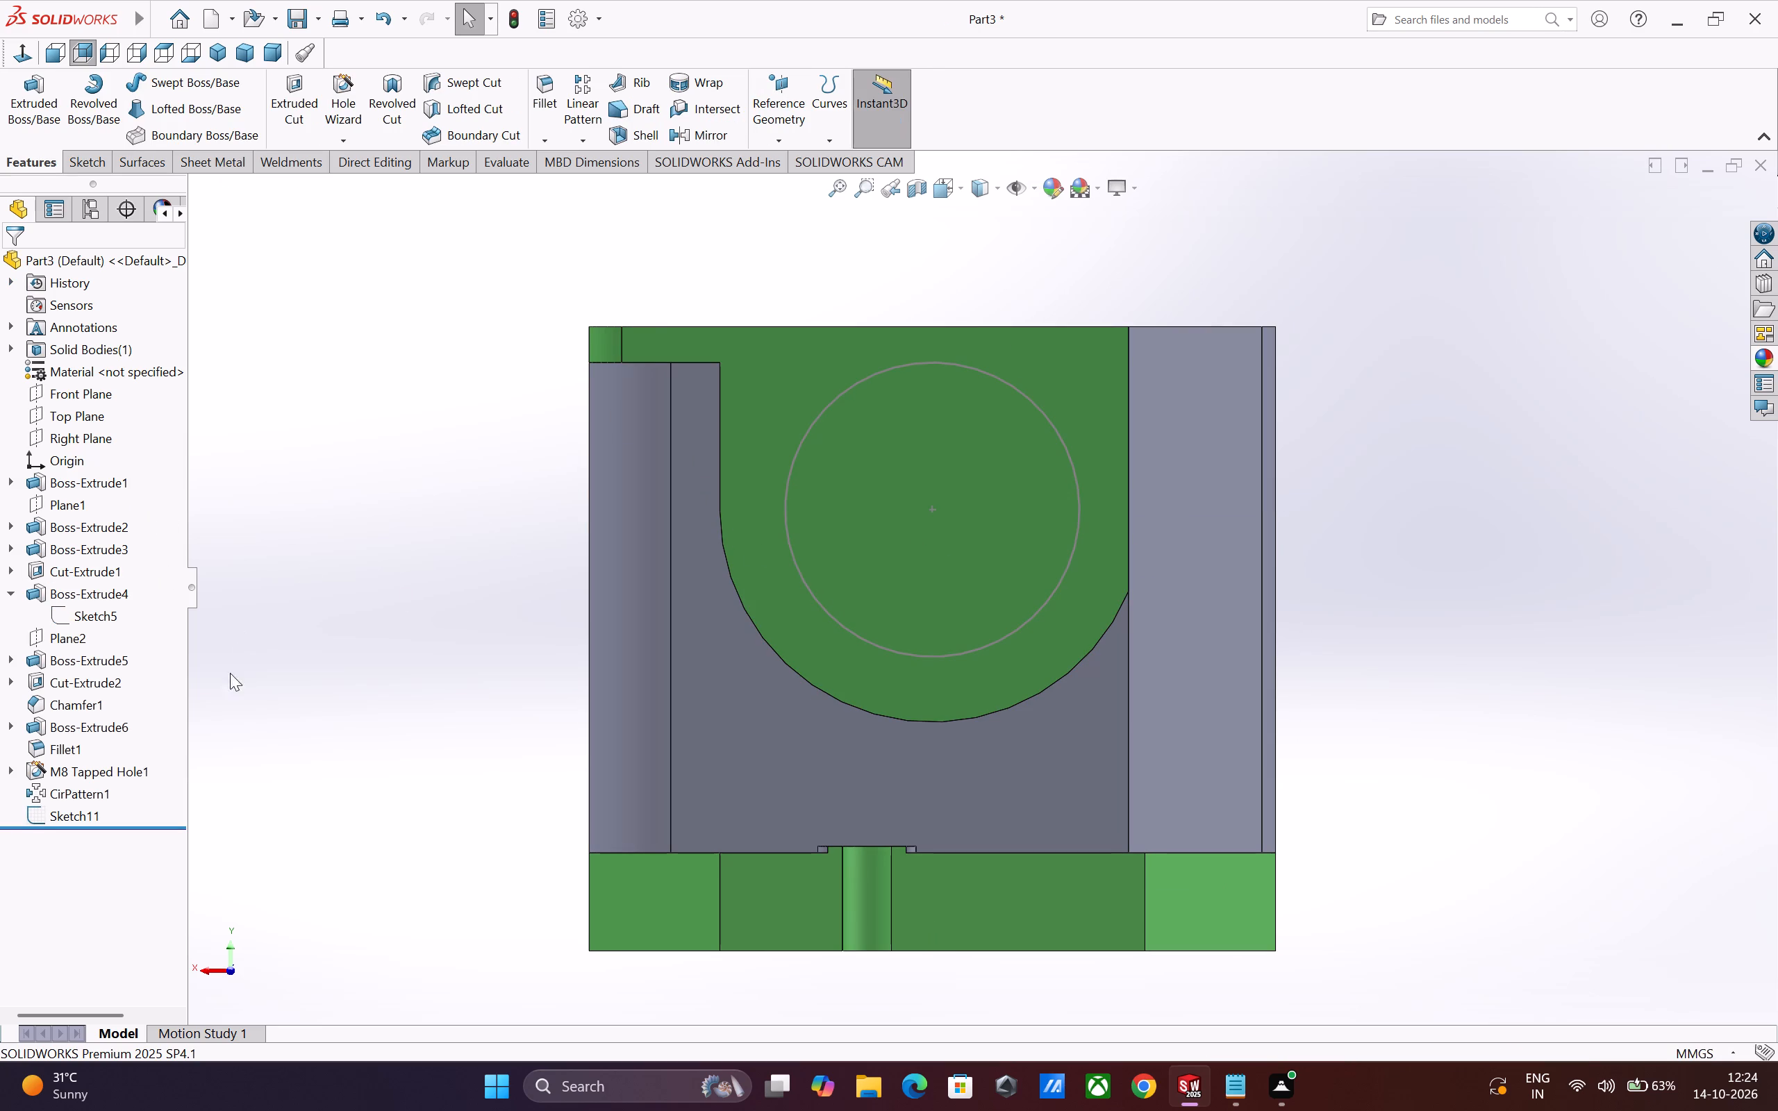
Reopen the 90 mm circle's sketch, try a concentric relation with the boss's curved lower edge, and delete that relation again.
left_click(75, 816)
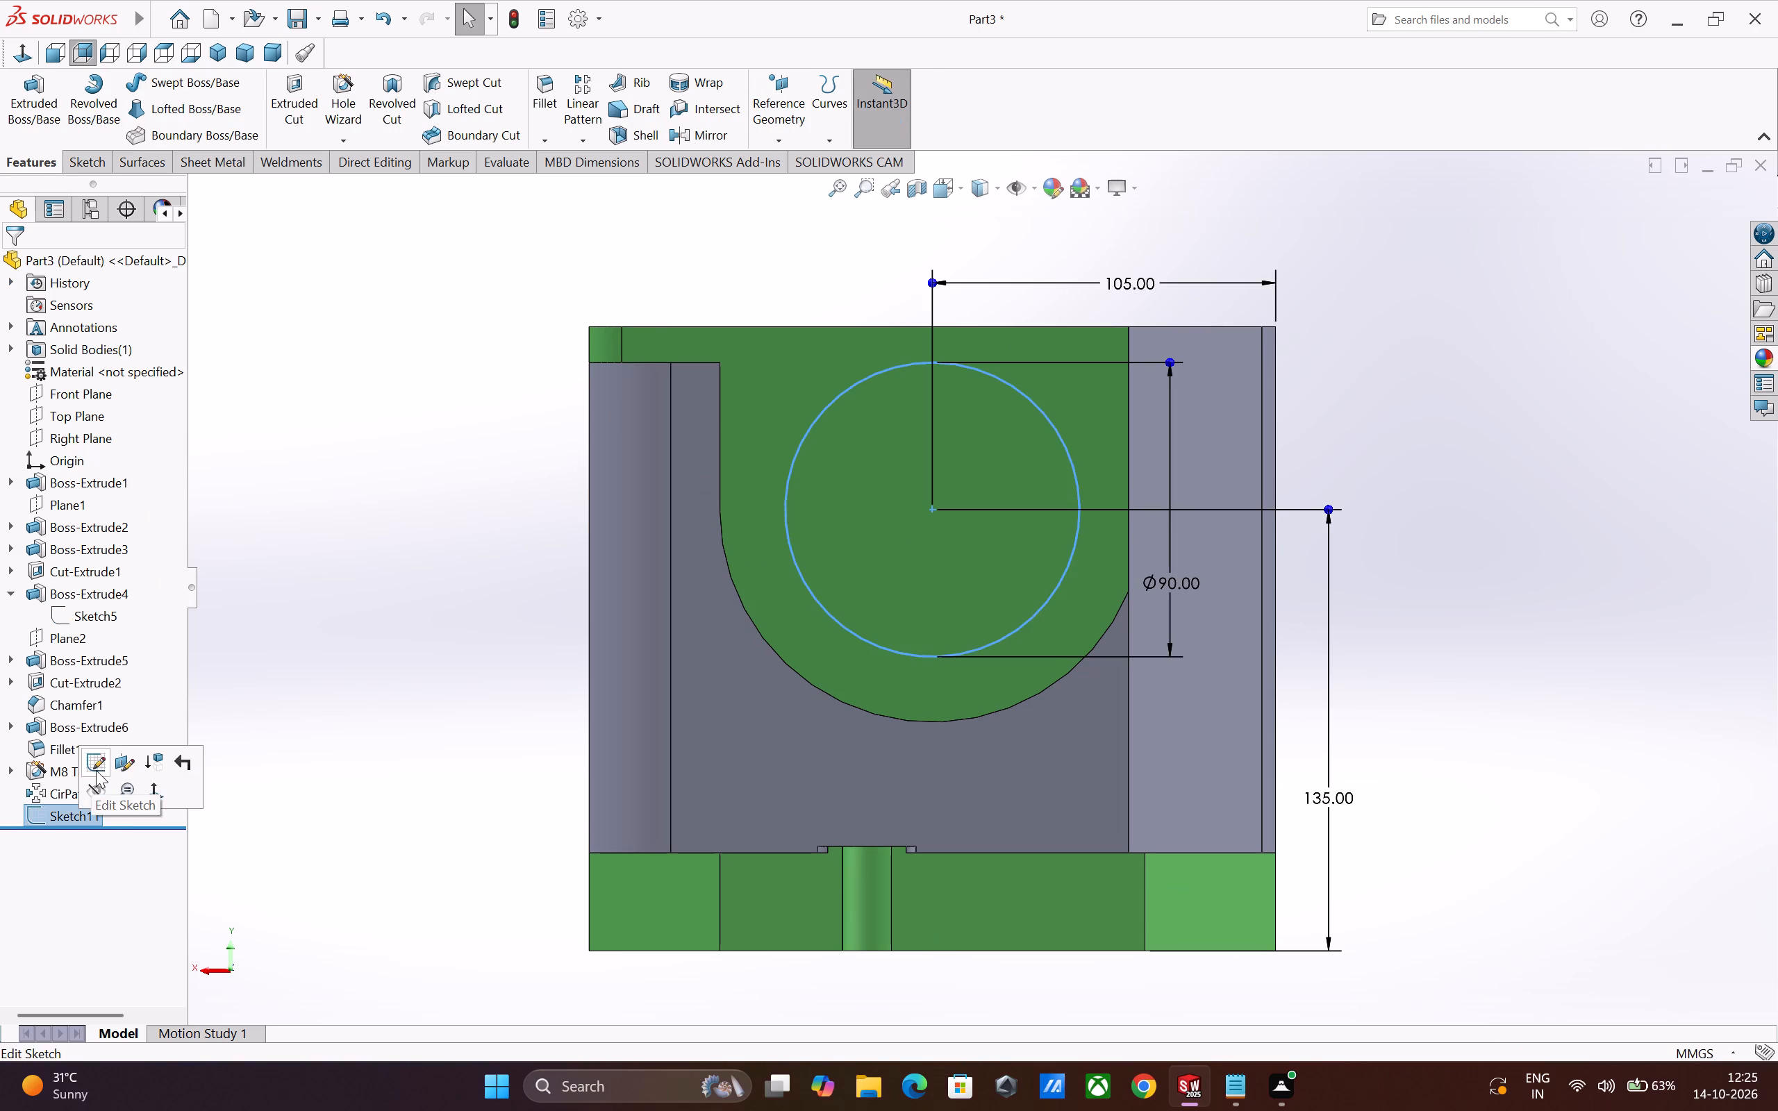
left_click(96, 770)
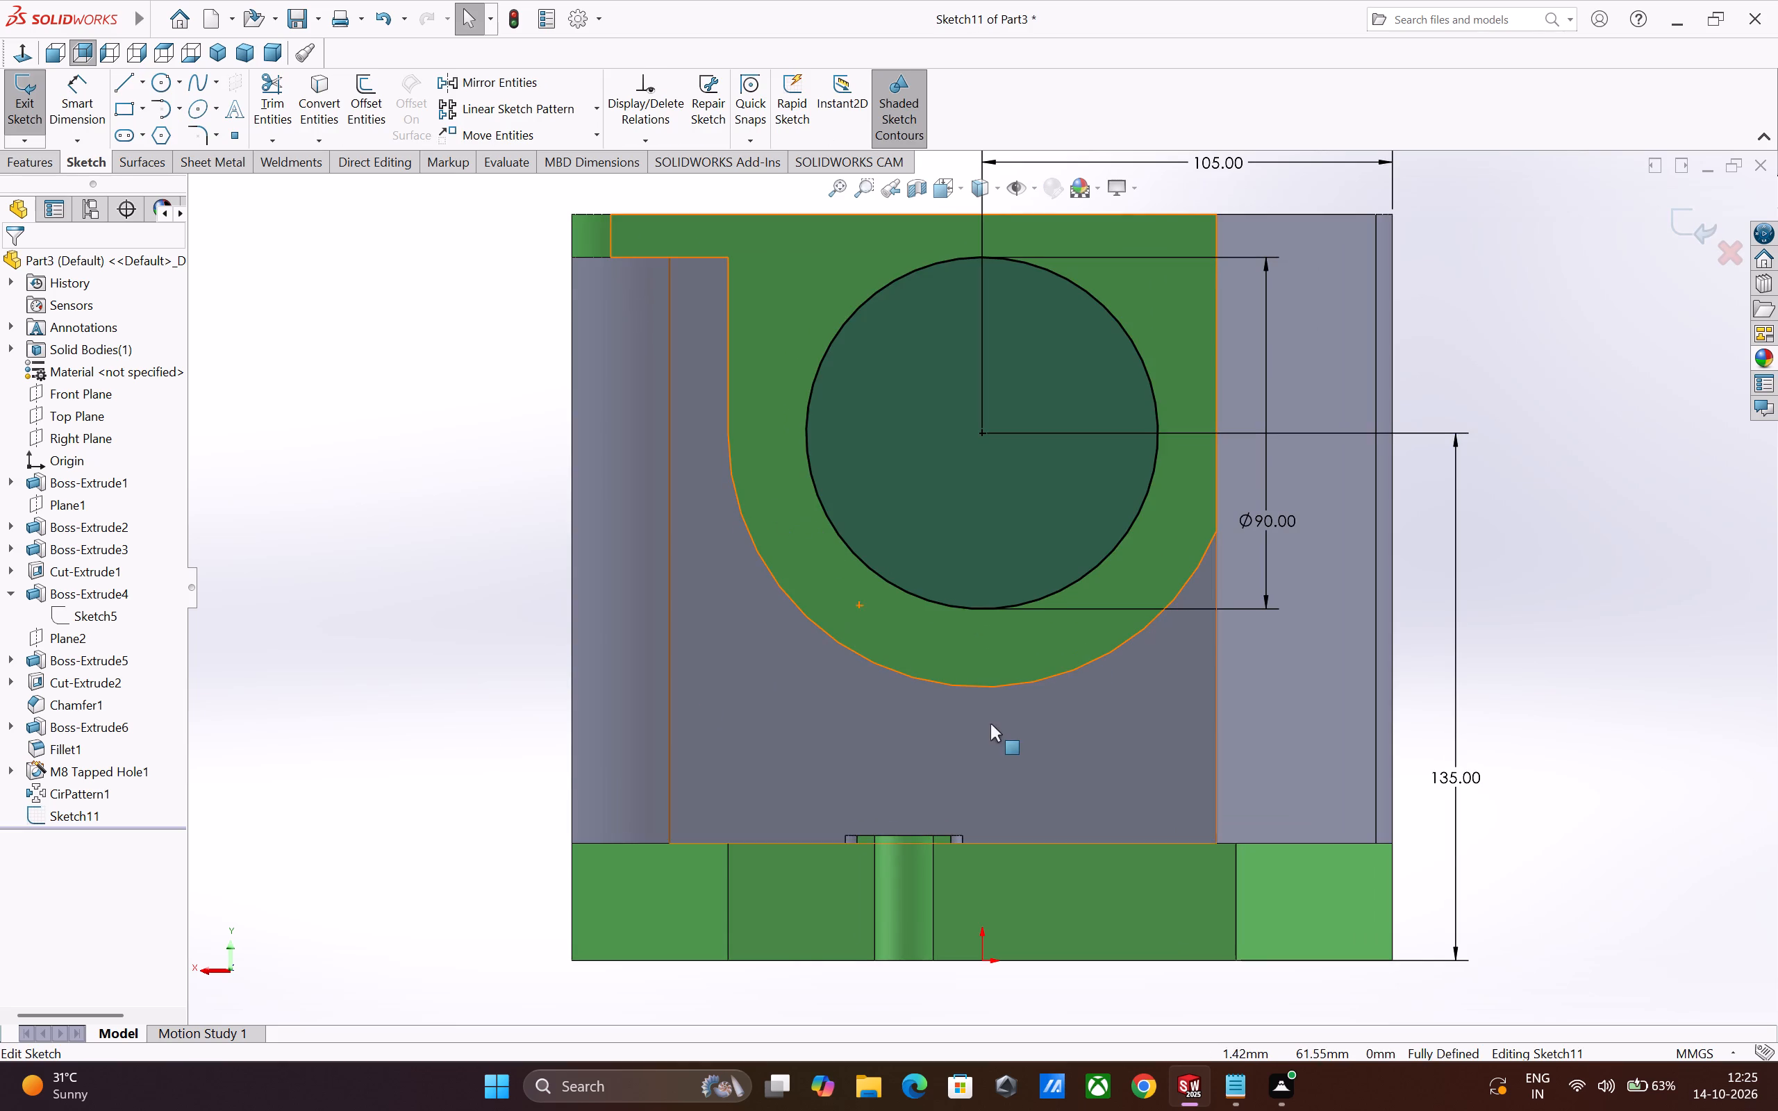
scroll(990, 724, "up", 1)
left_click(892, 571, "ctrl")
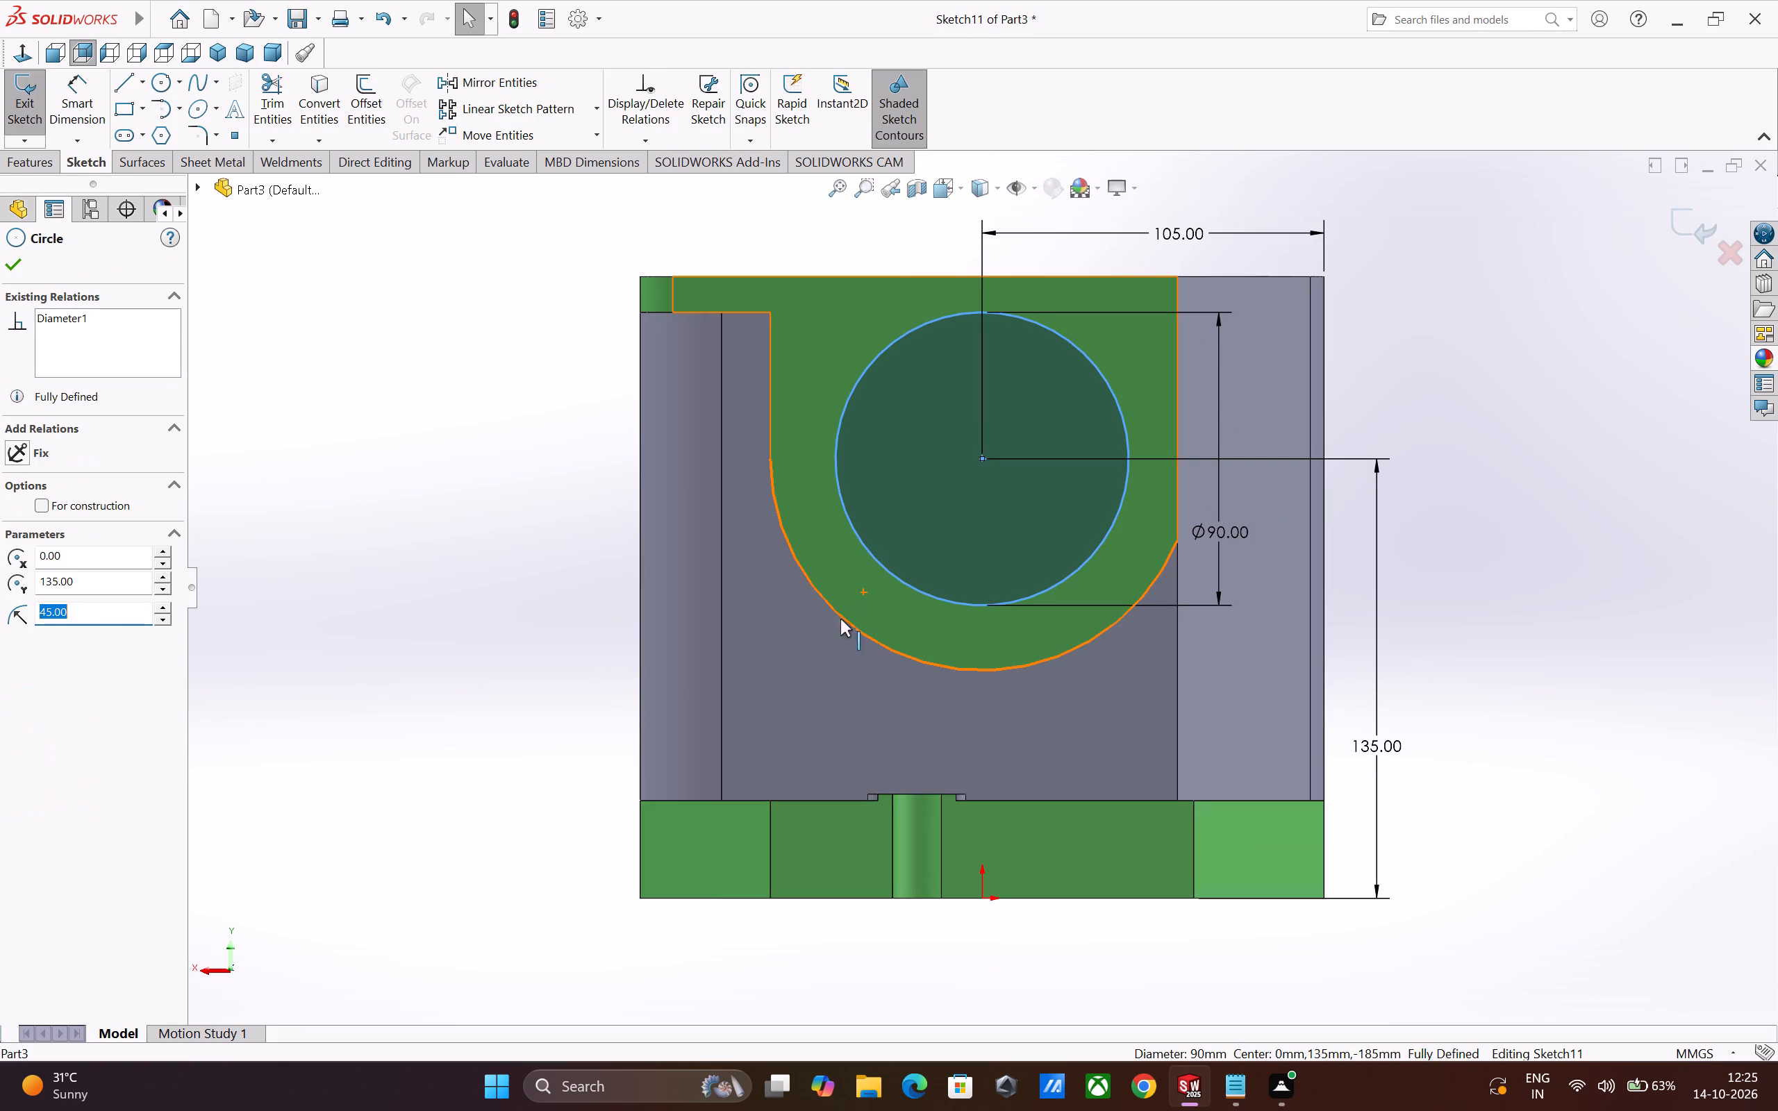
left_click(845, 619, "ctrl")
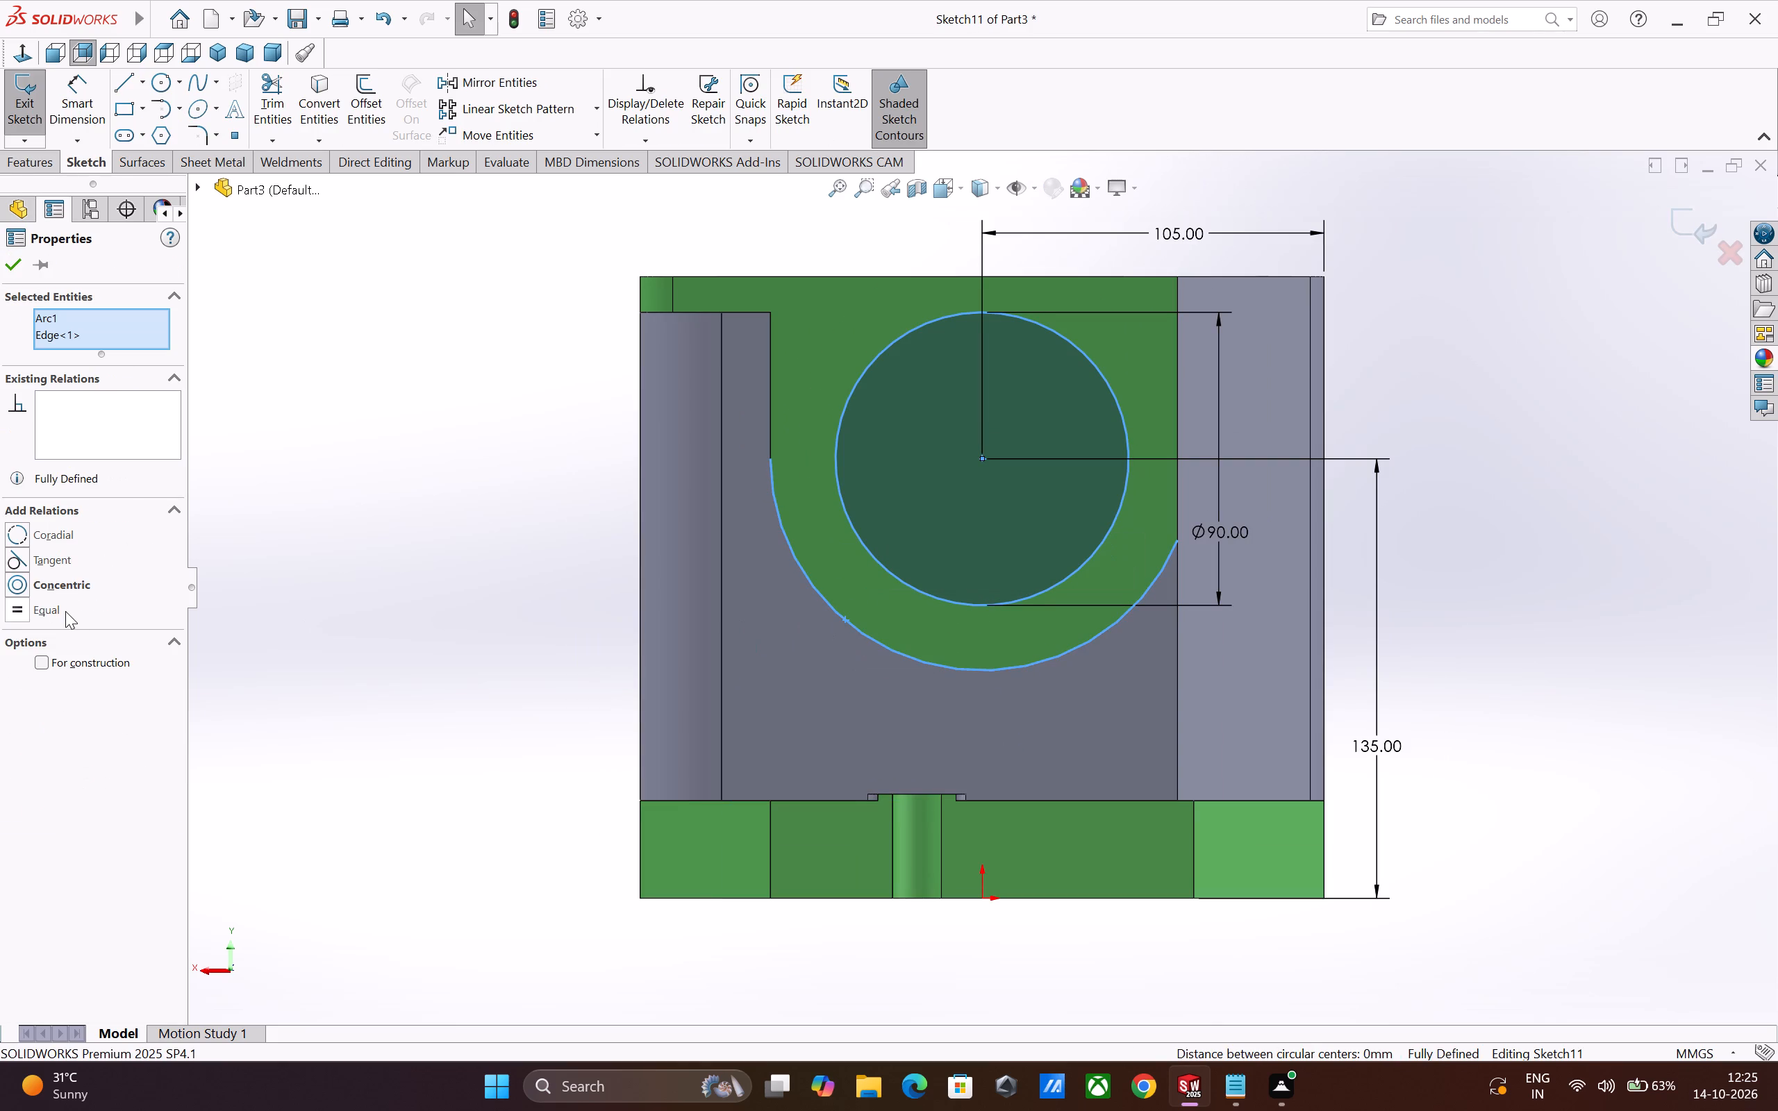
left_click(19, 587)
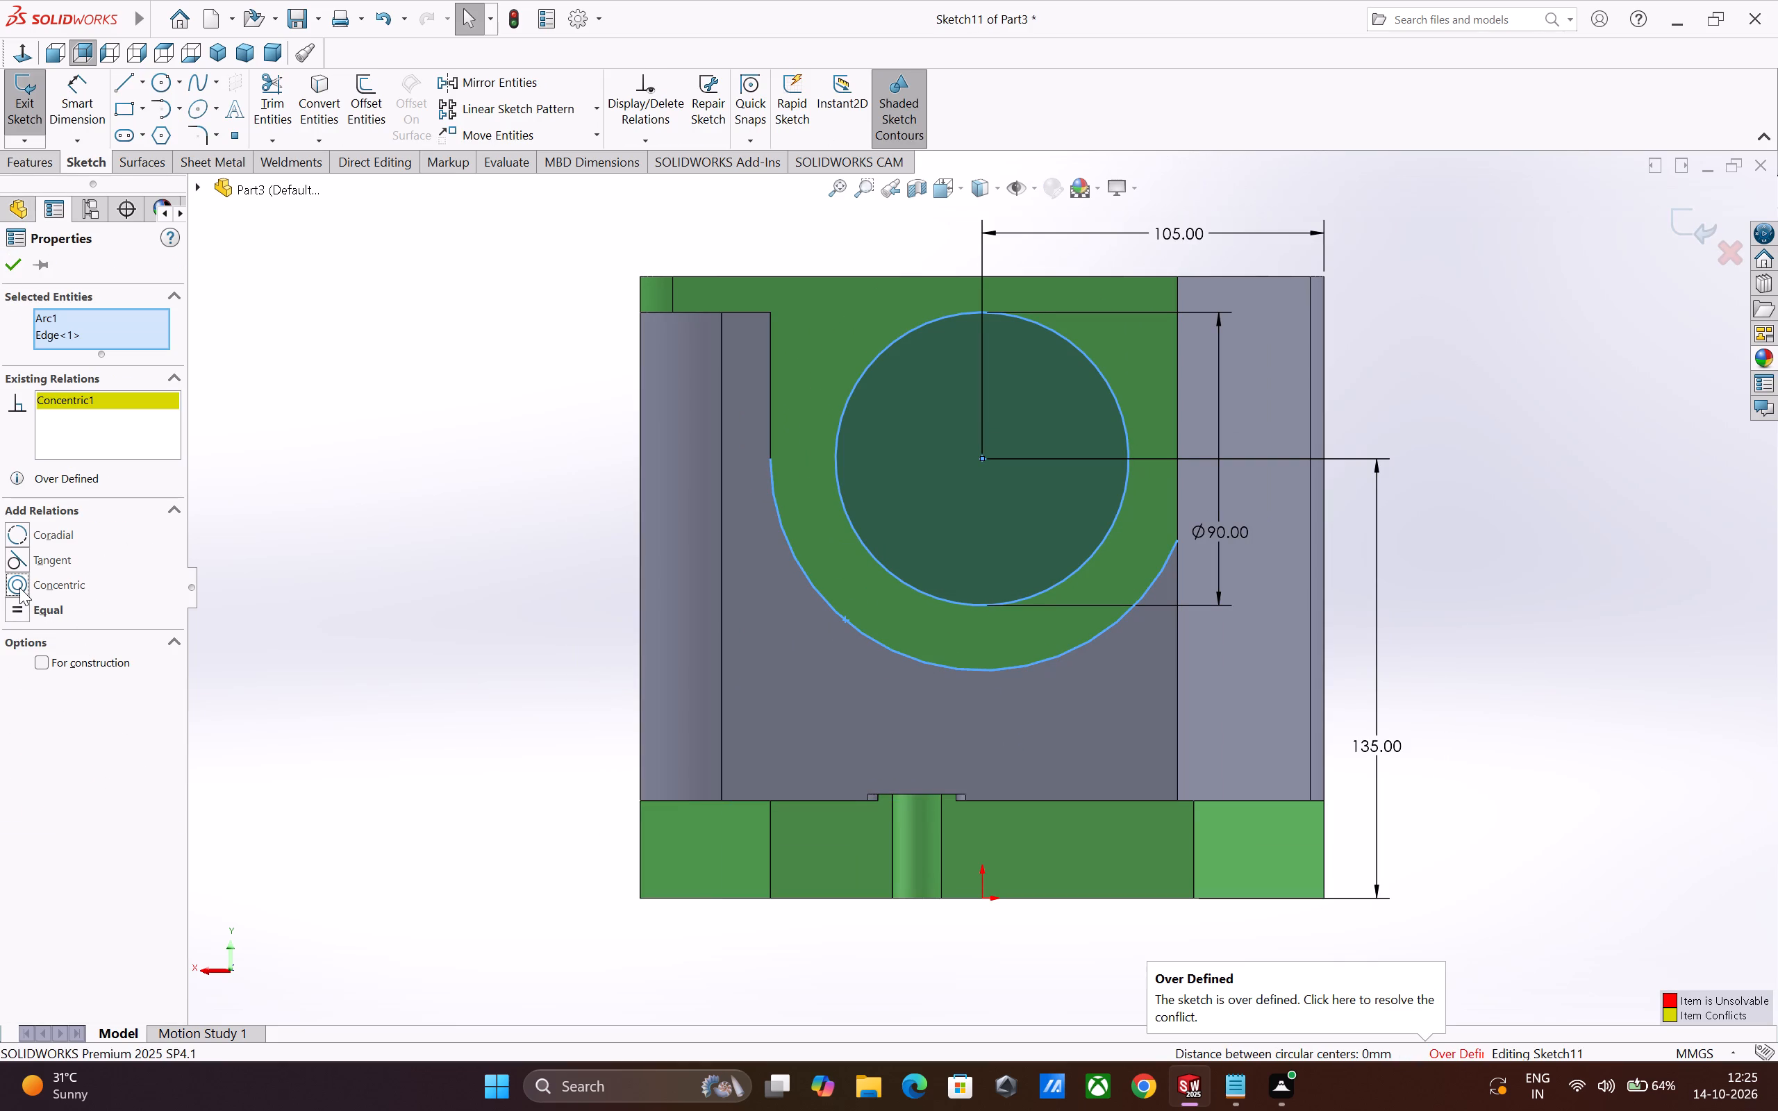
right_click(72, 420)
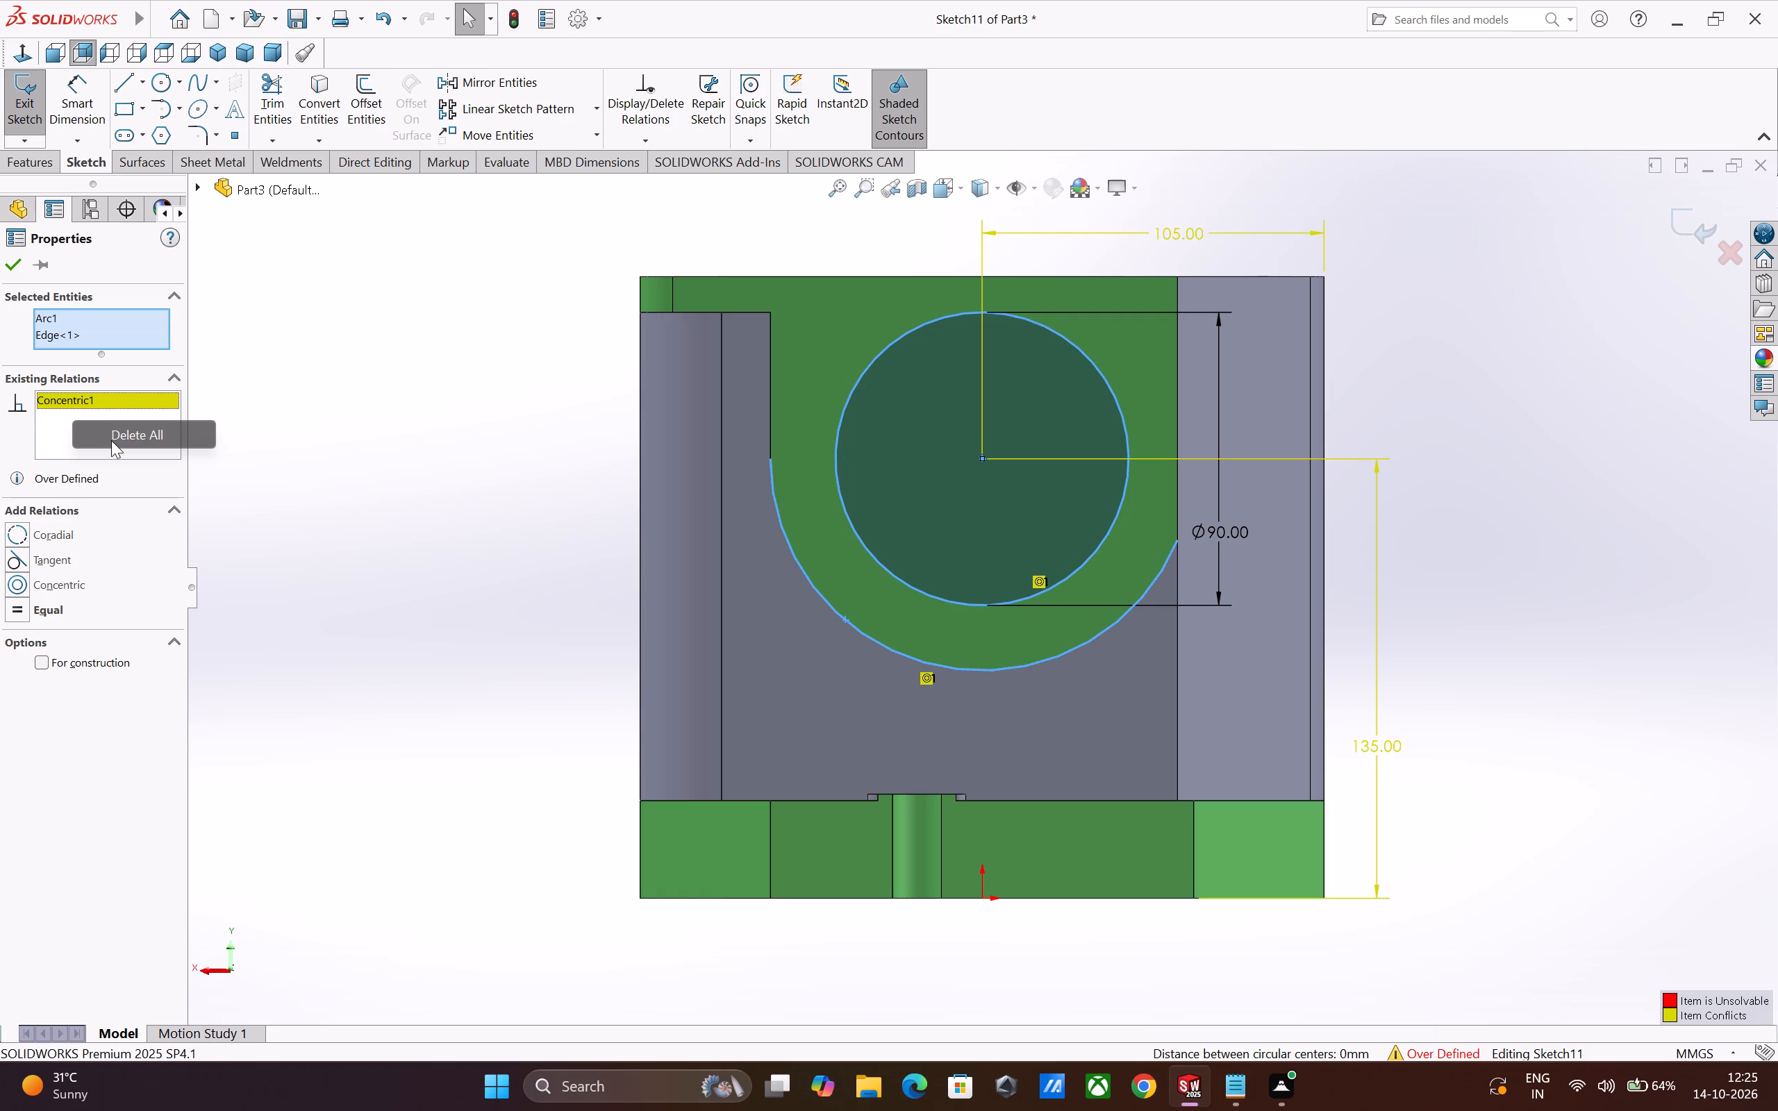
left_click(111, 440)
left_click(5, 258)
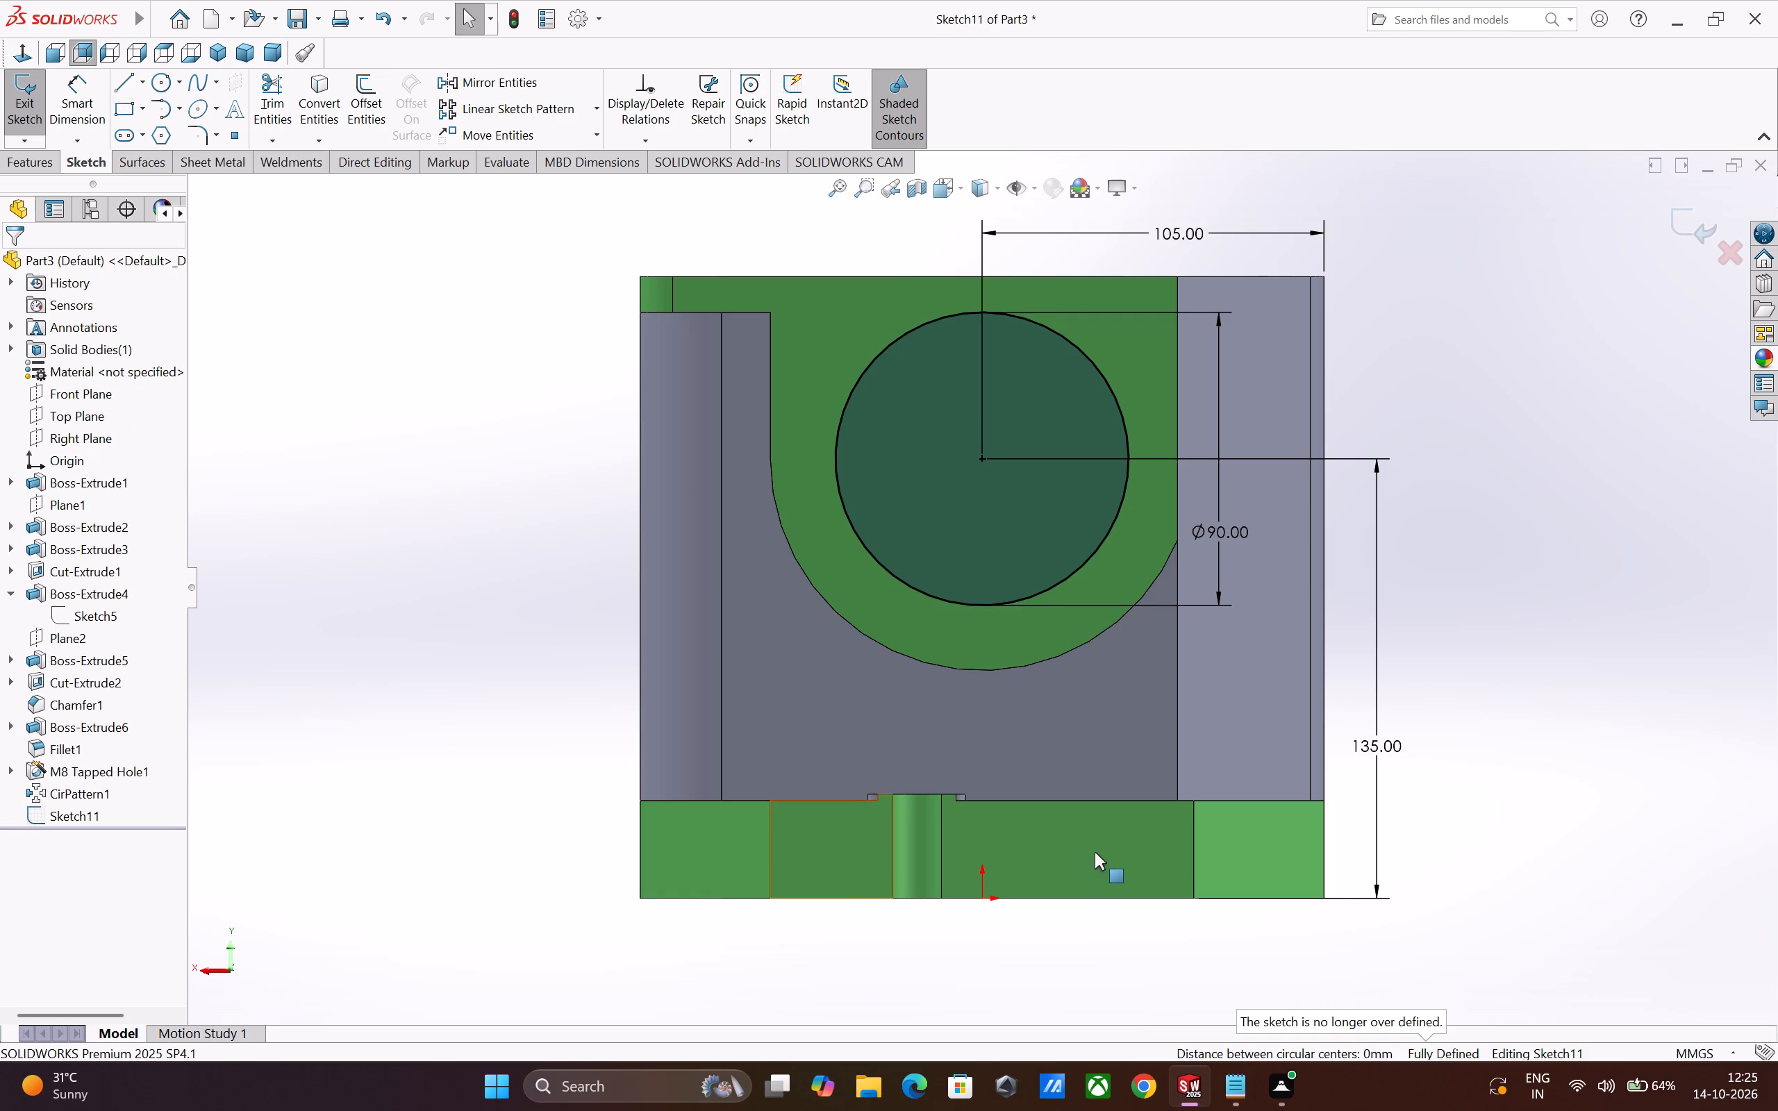
Examine the 90 mm circle's position and dimensions against the boss outline and the base.
scroll(1104, 846, "up", 2)
scroll(1182, 673, "down", 3)
scroll(1215, 685, "up", 2)
scroll(1218, 686, "down", 2)
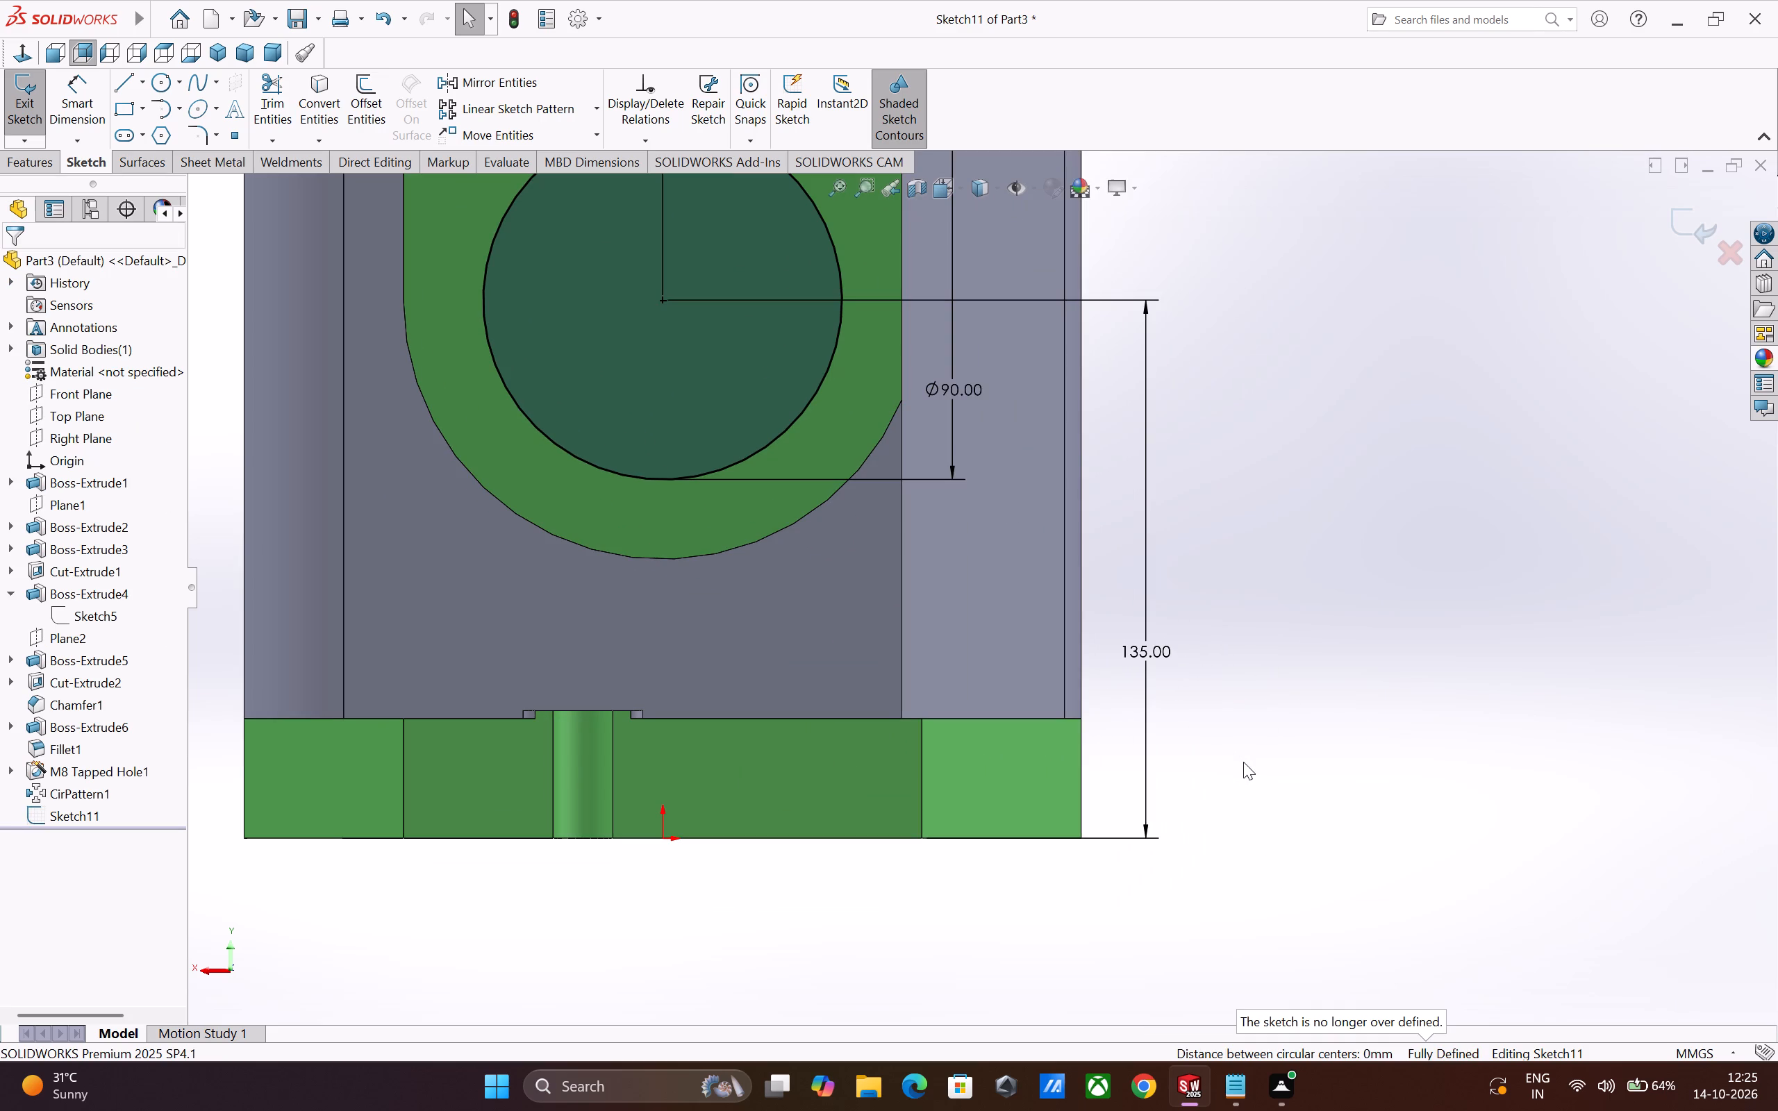
scroll(1243, 762, "up", 1)
scroll(1094, 751, "up", 3)
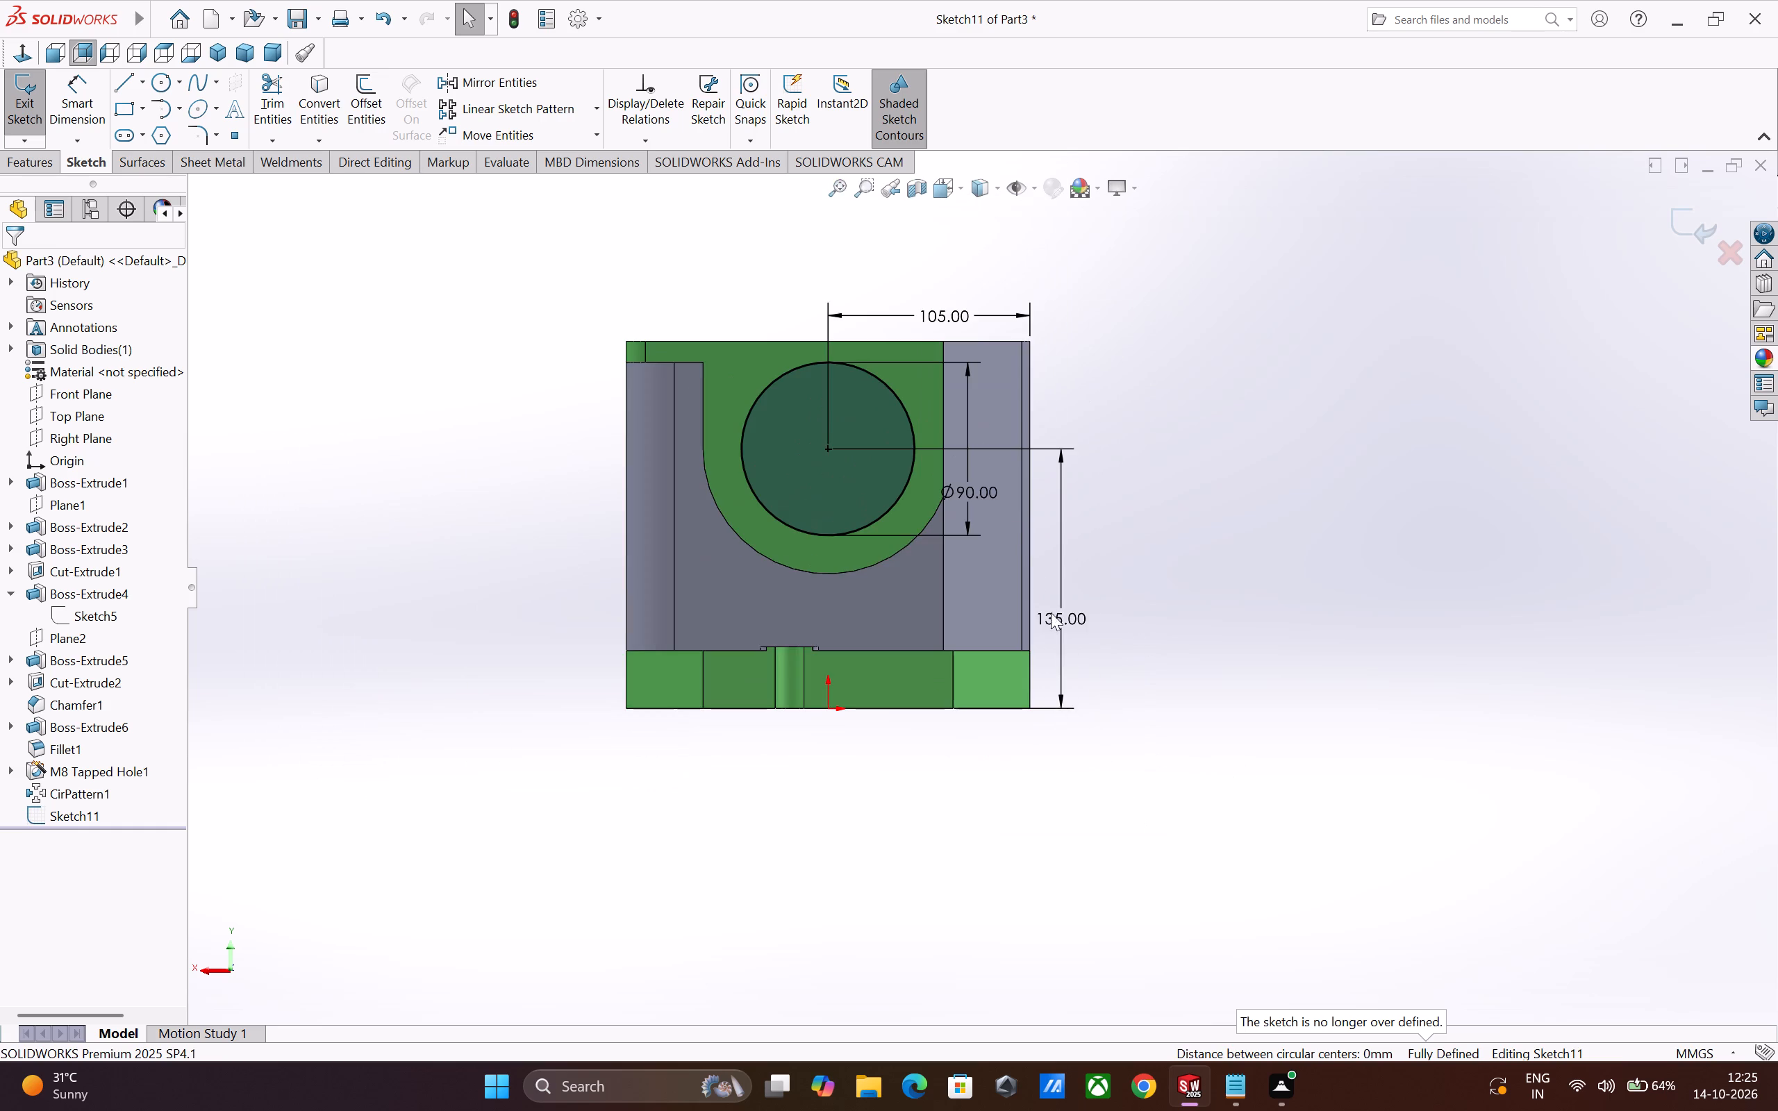
scroll(992, 490, "down", 2)
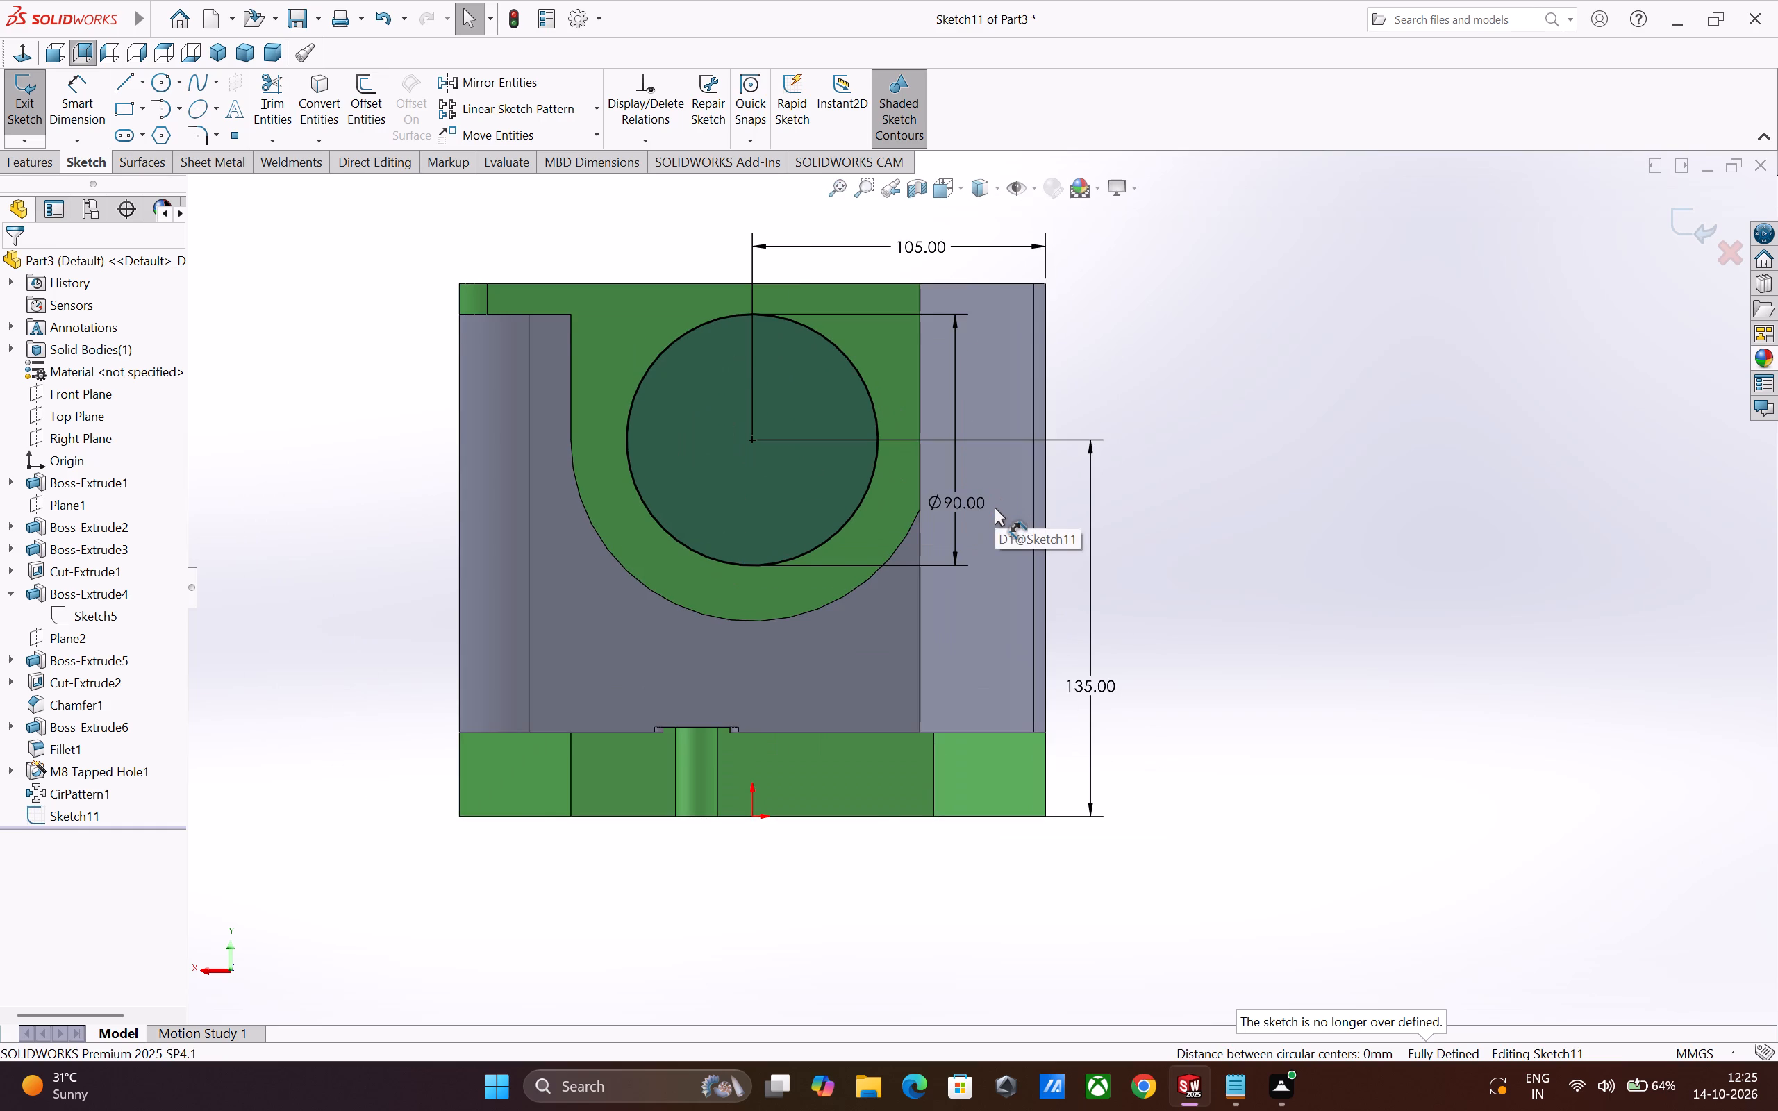
scroll(995, 507, "up", 1)
scroll(911, 471, "down", 2)
scroll(1160, 674, "up", 2)
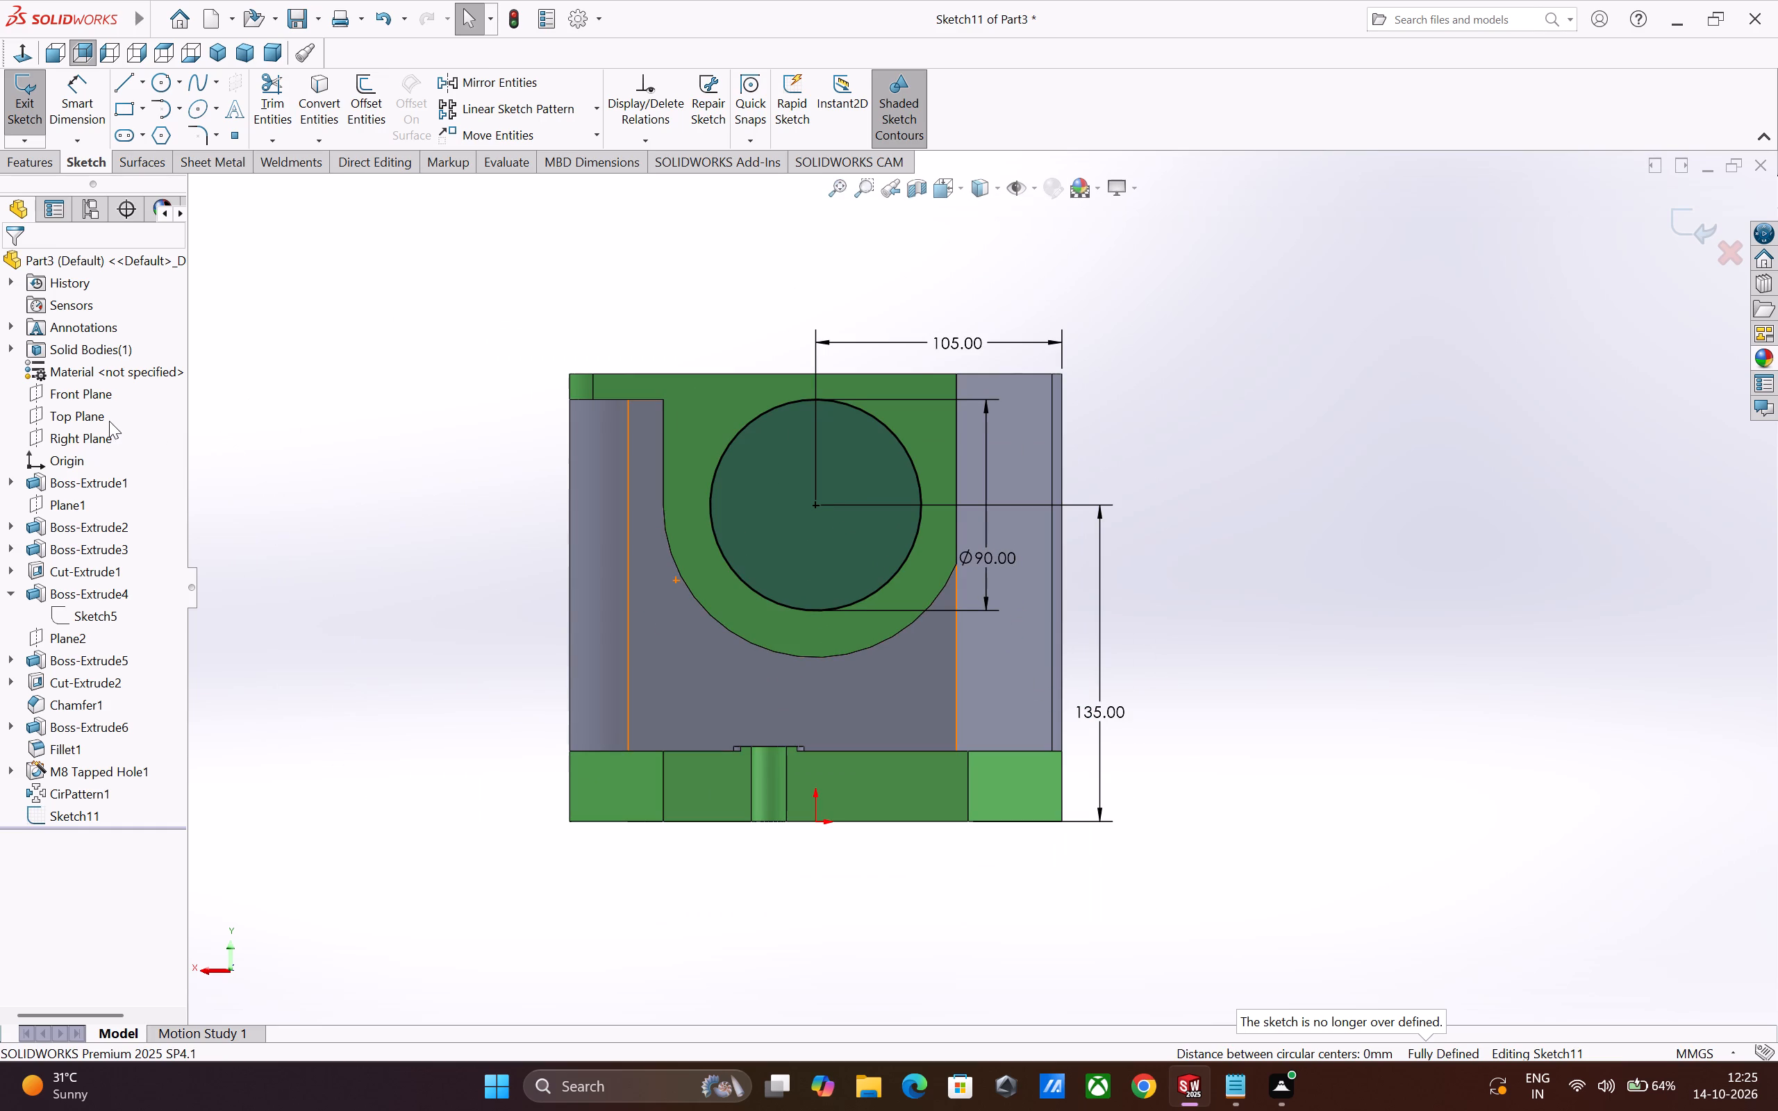
Cut-extrude the 90 mm circle through the U-shaped boss wall with the Up To Next end condition.
left_click(31, 166)
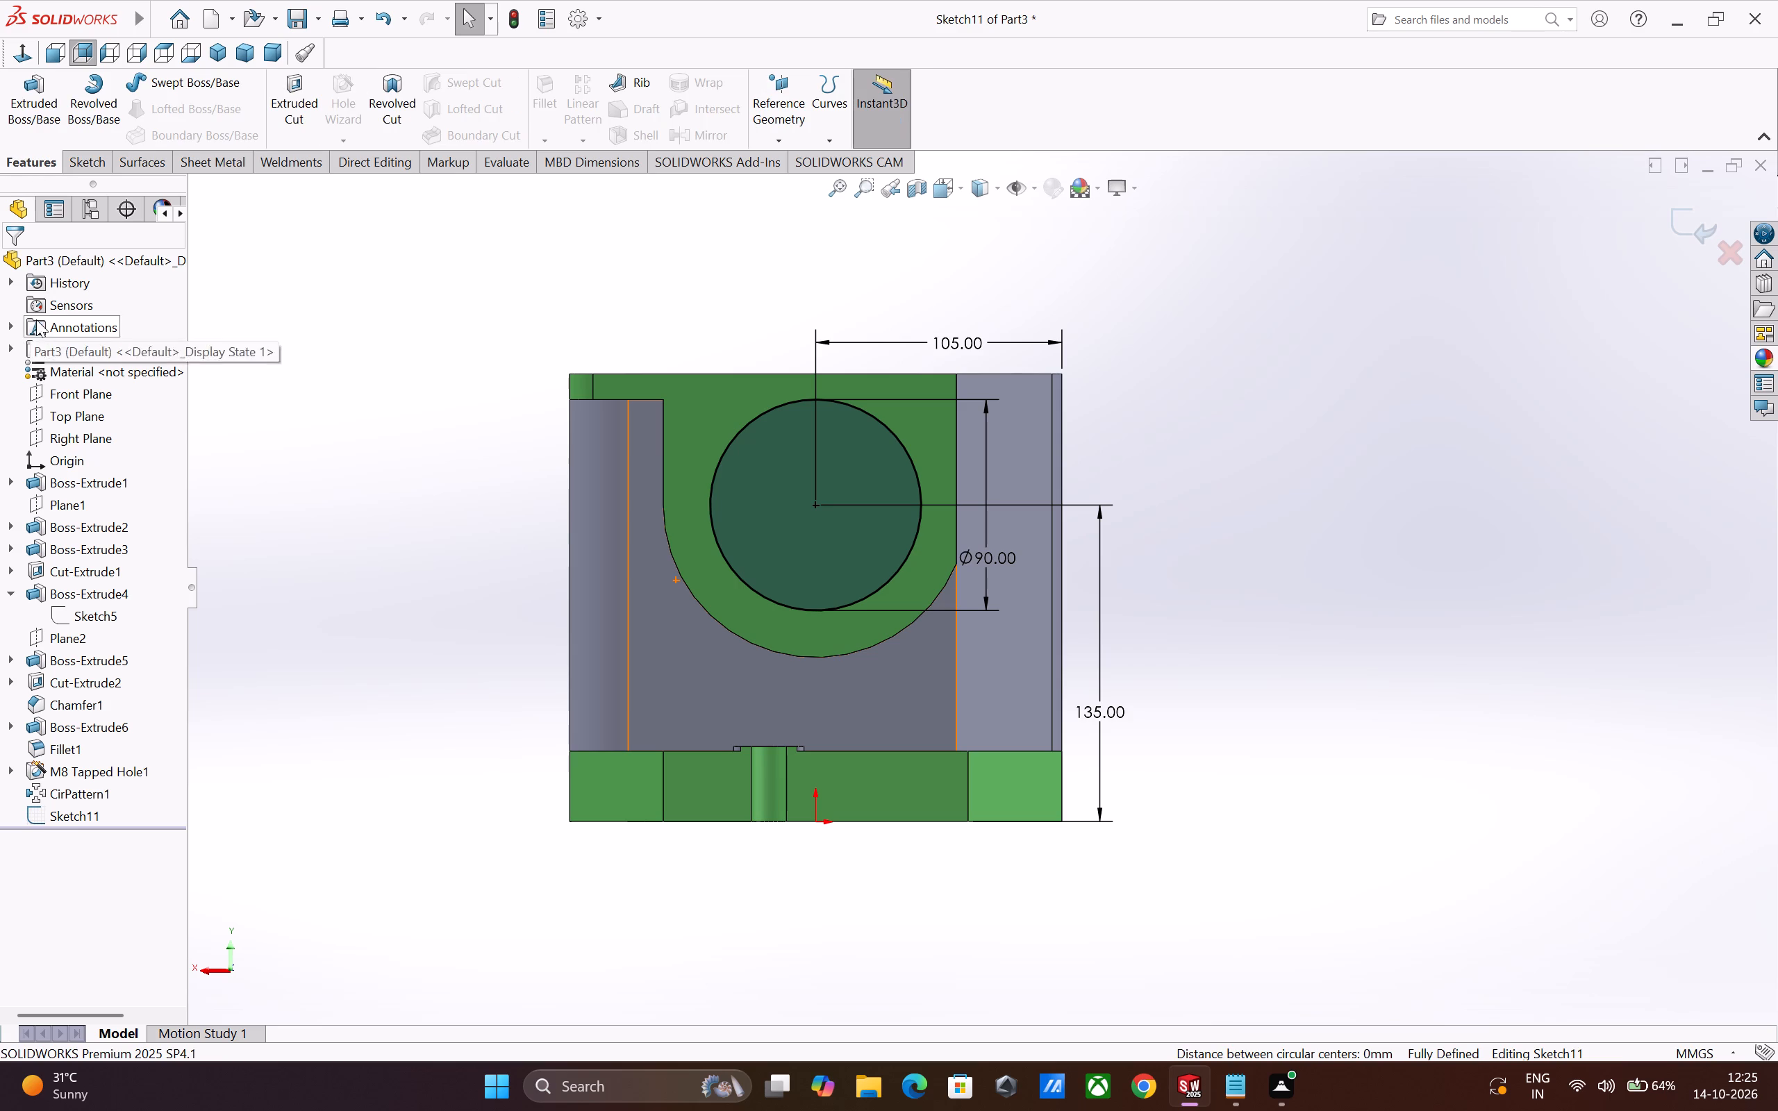
left_click(306, 115)
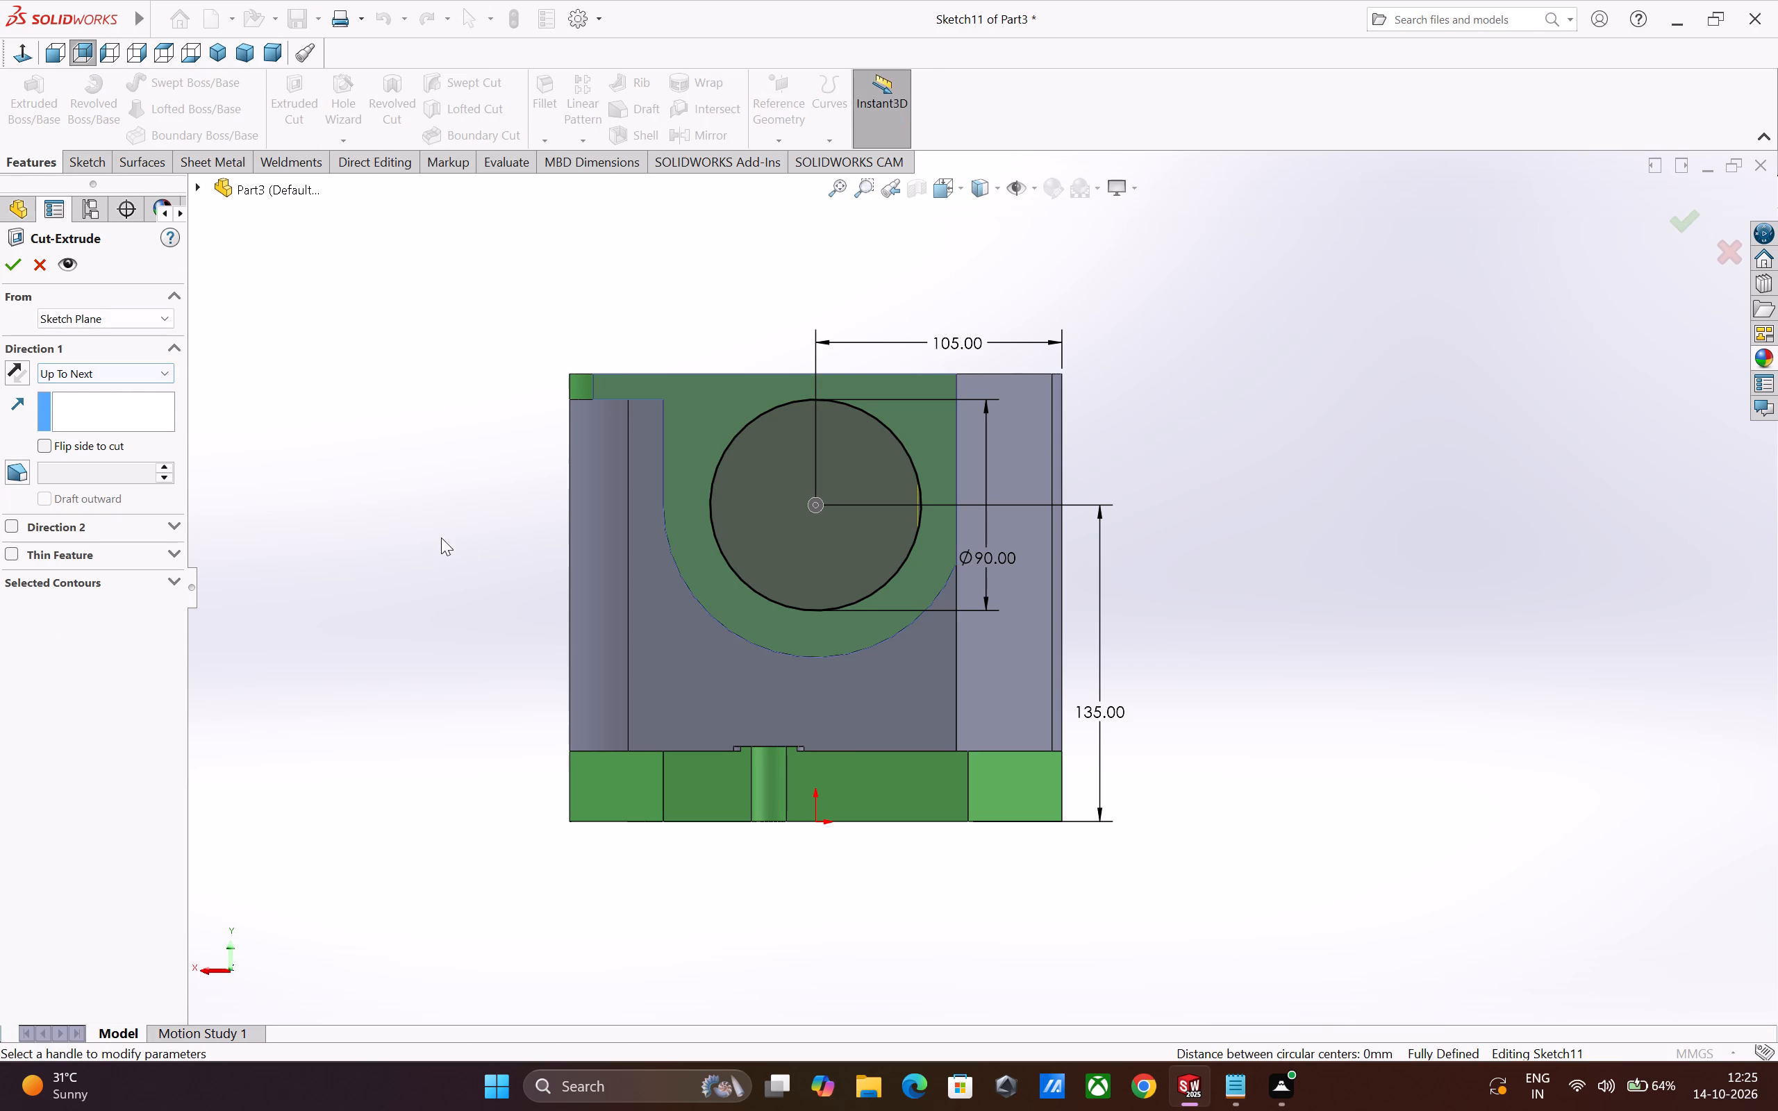
middle_click_drag(537, 560, 409, 740)
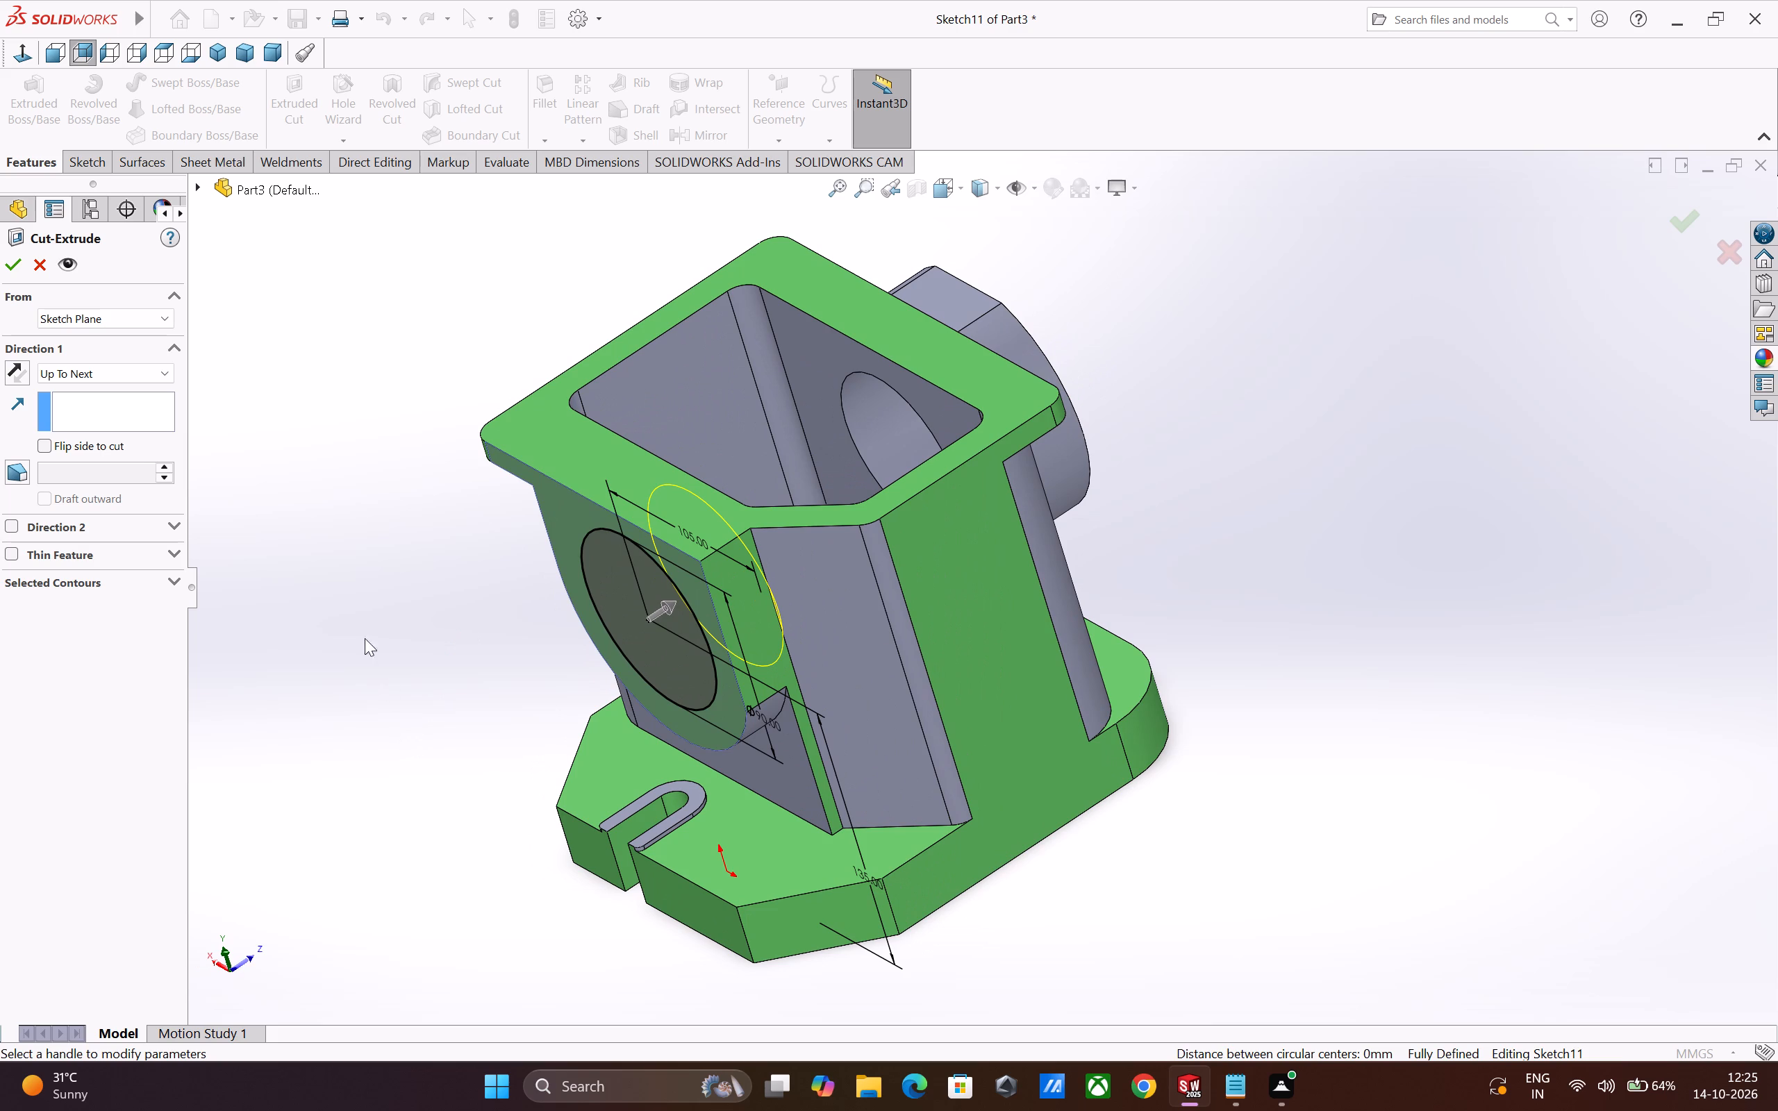
middle_click_drag(376, 542, 322, 575)
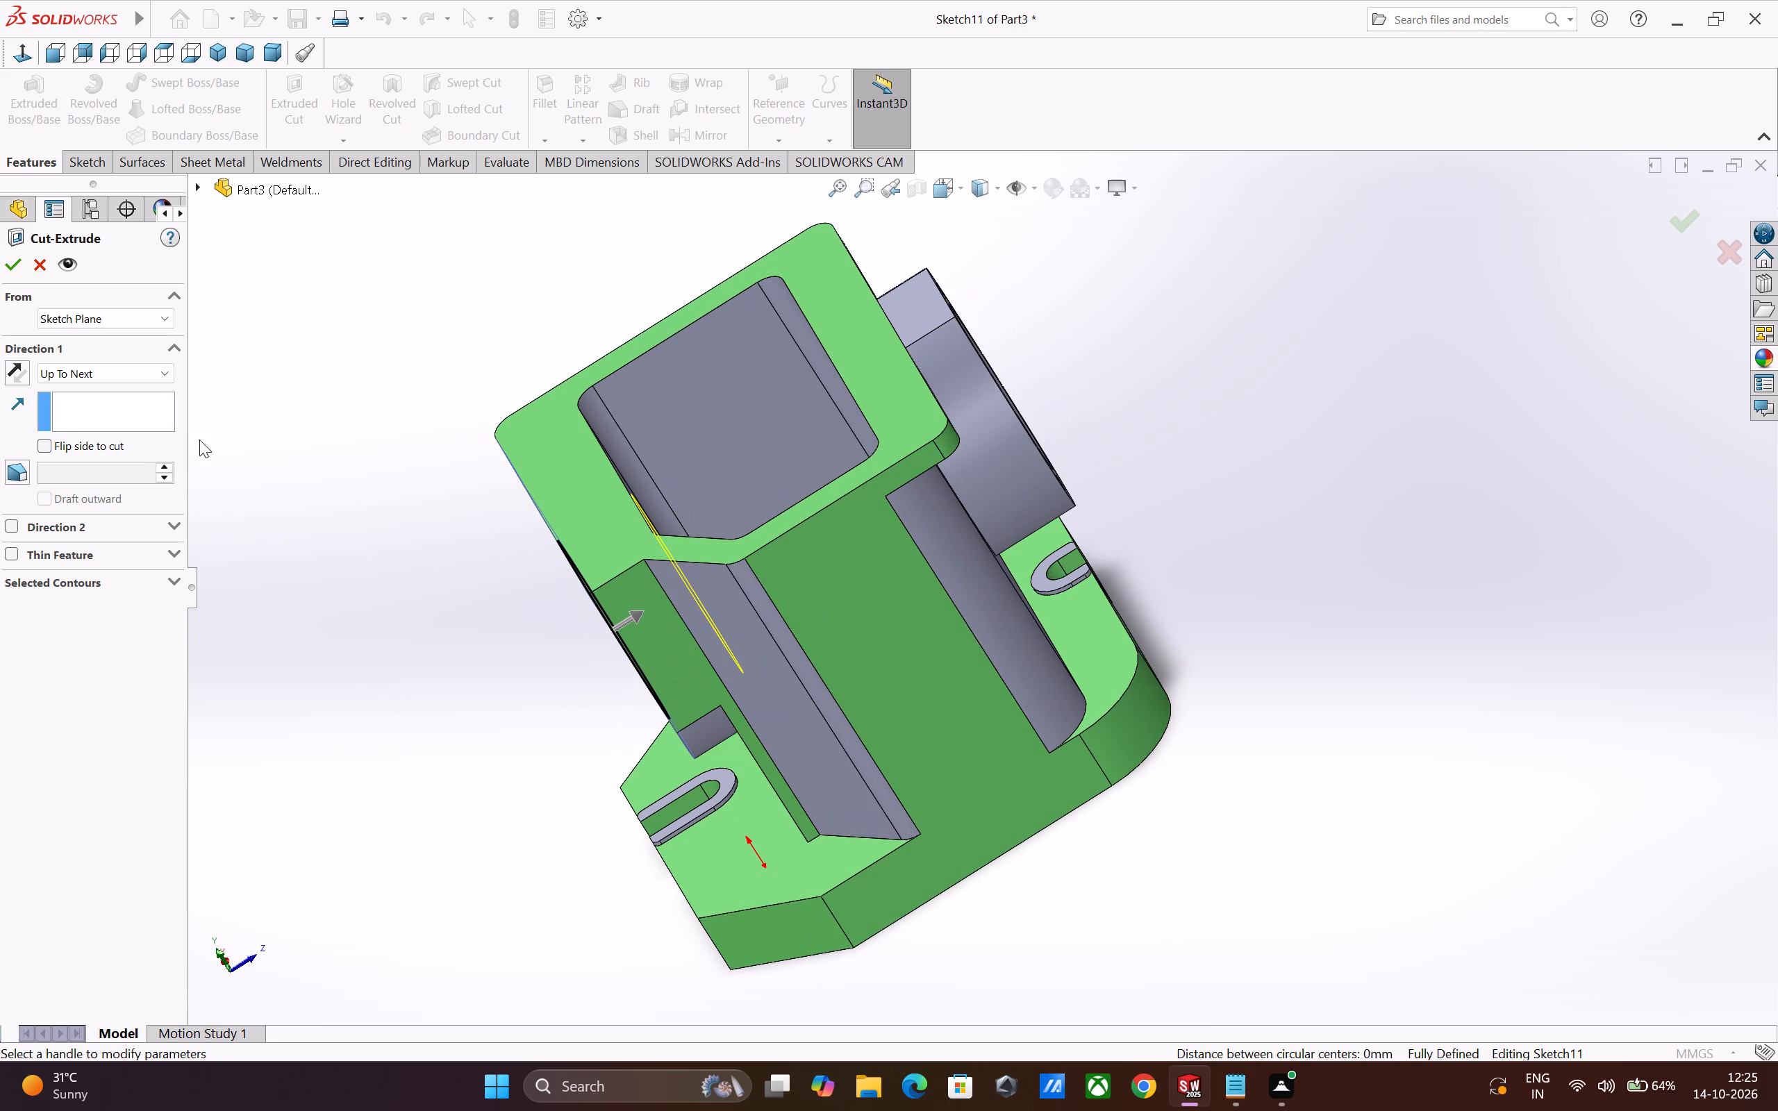
left_click(12, 272)
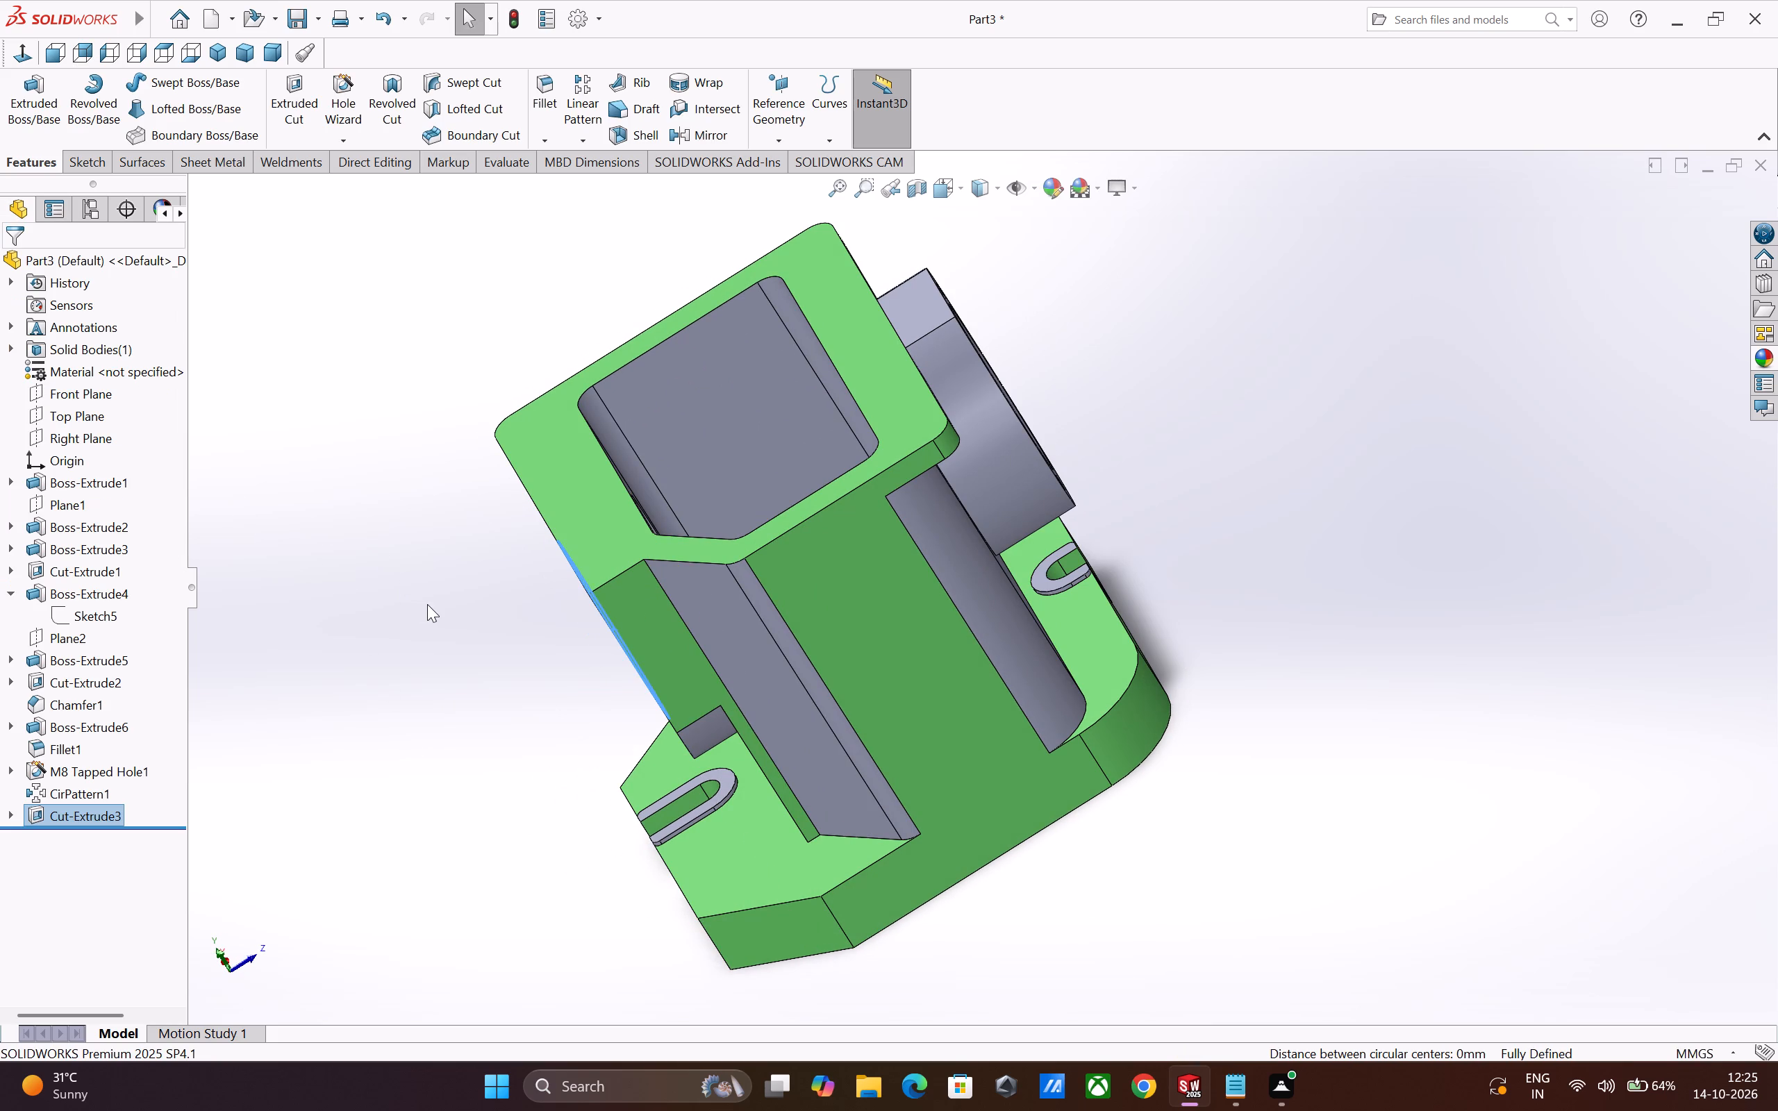
Start a sketch on the U-shaped face around the new bore and draw a circle about 37.4 mm in diameter, concentric with the bore.
middle_click_drag(423, 609, 582, 676)
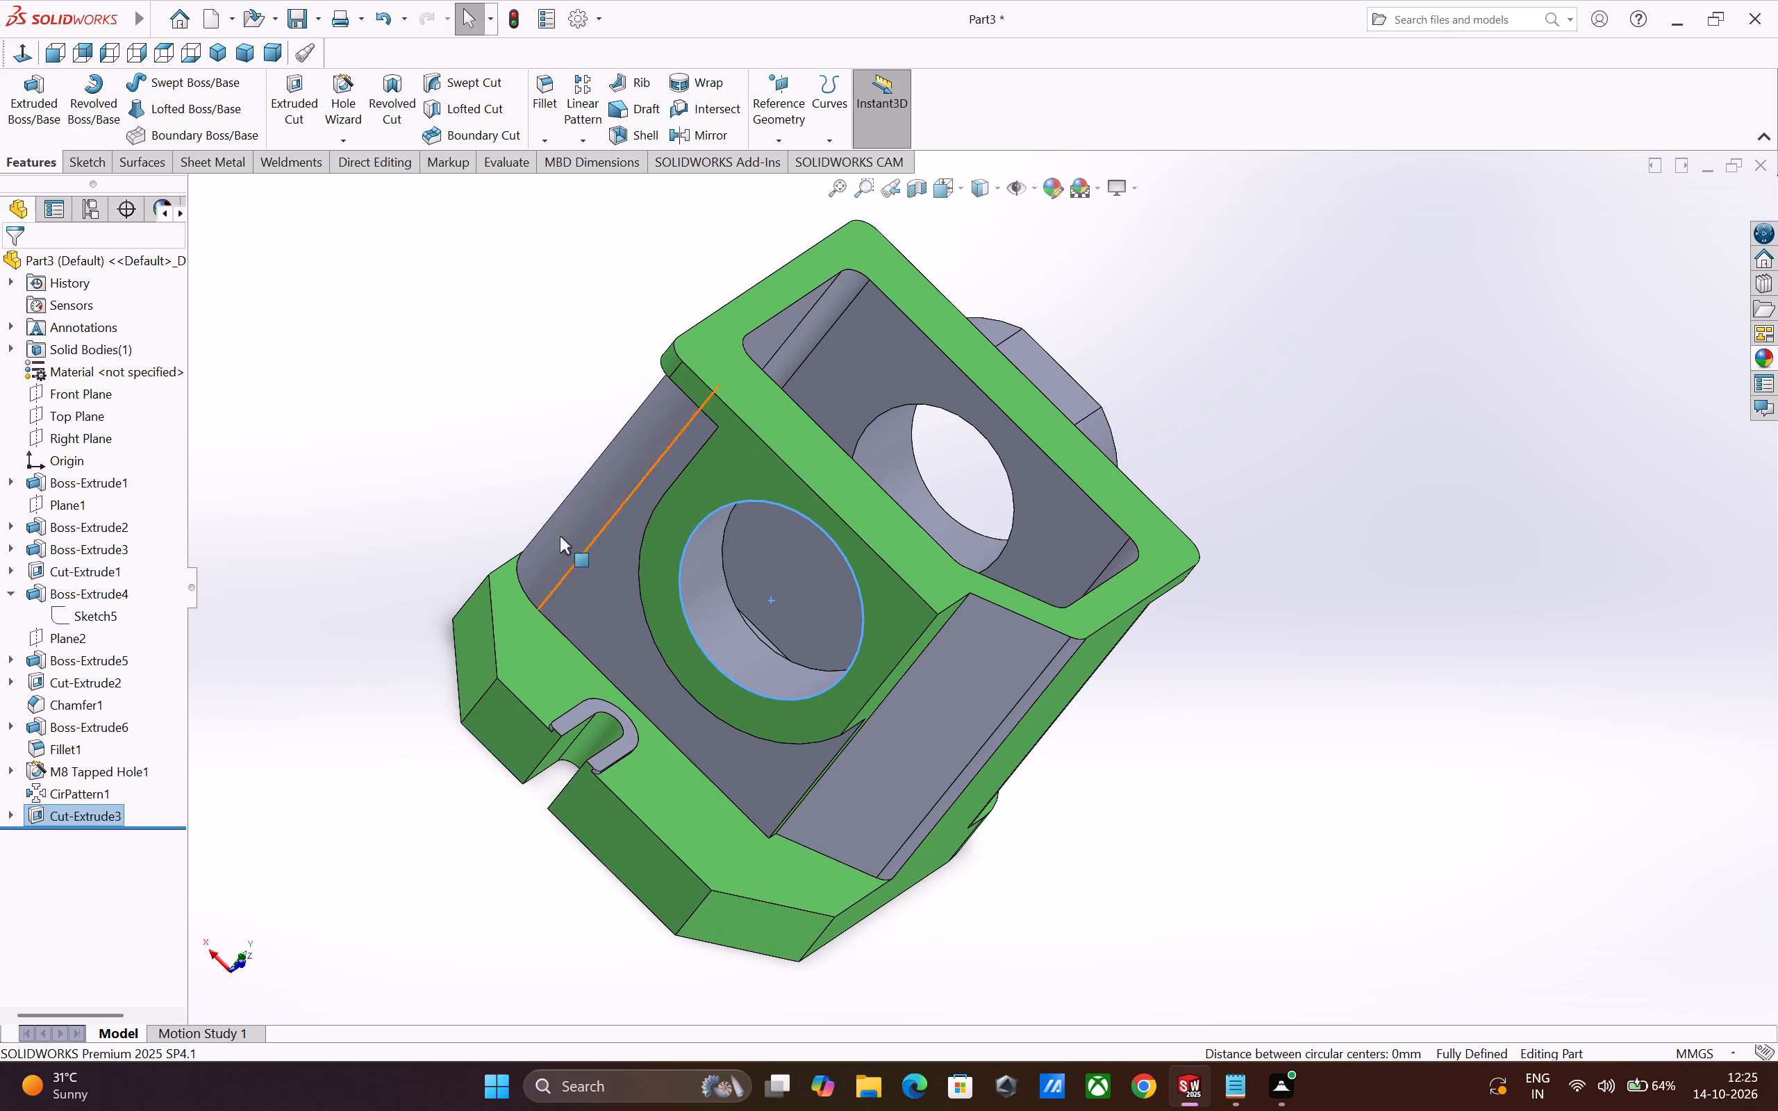
left_click(554, 478)
middle_click_drag(739, 687, 732, 685)
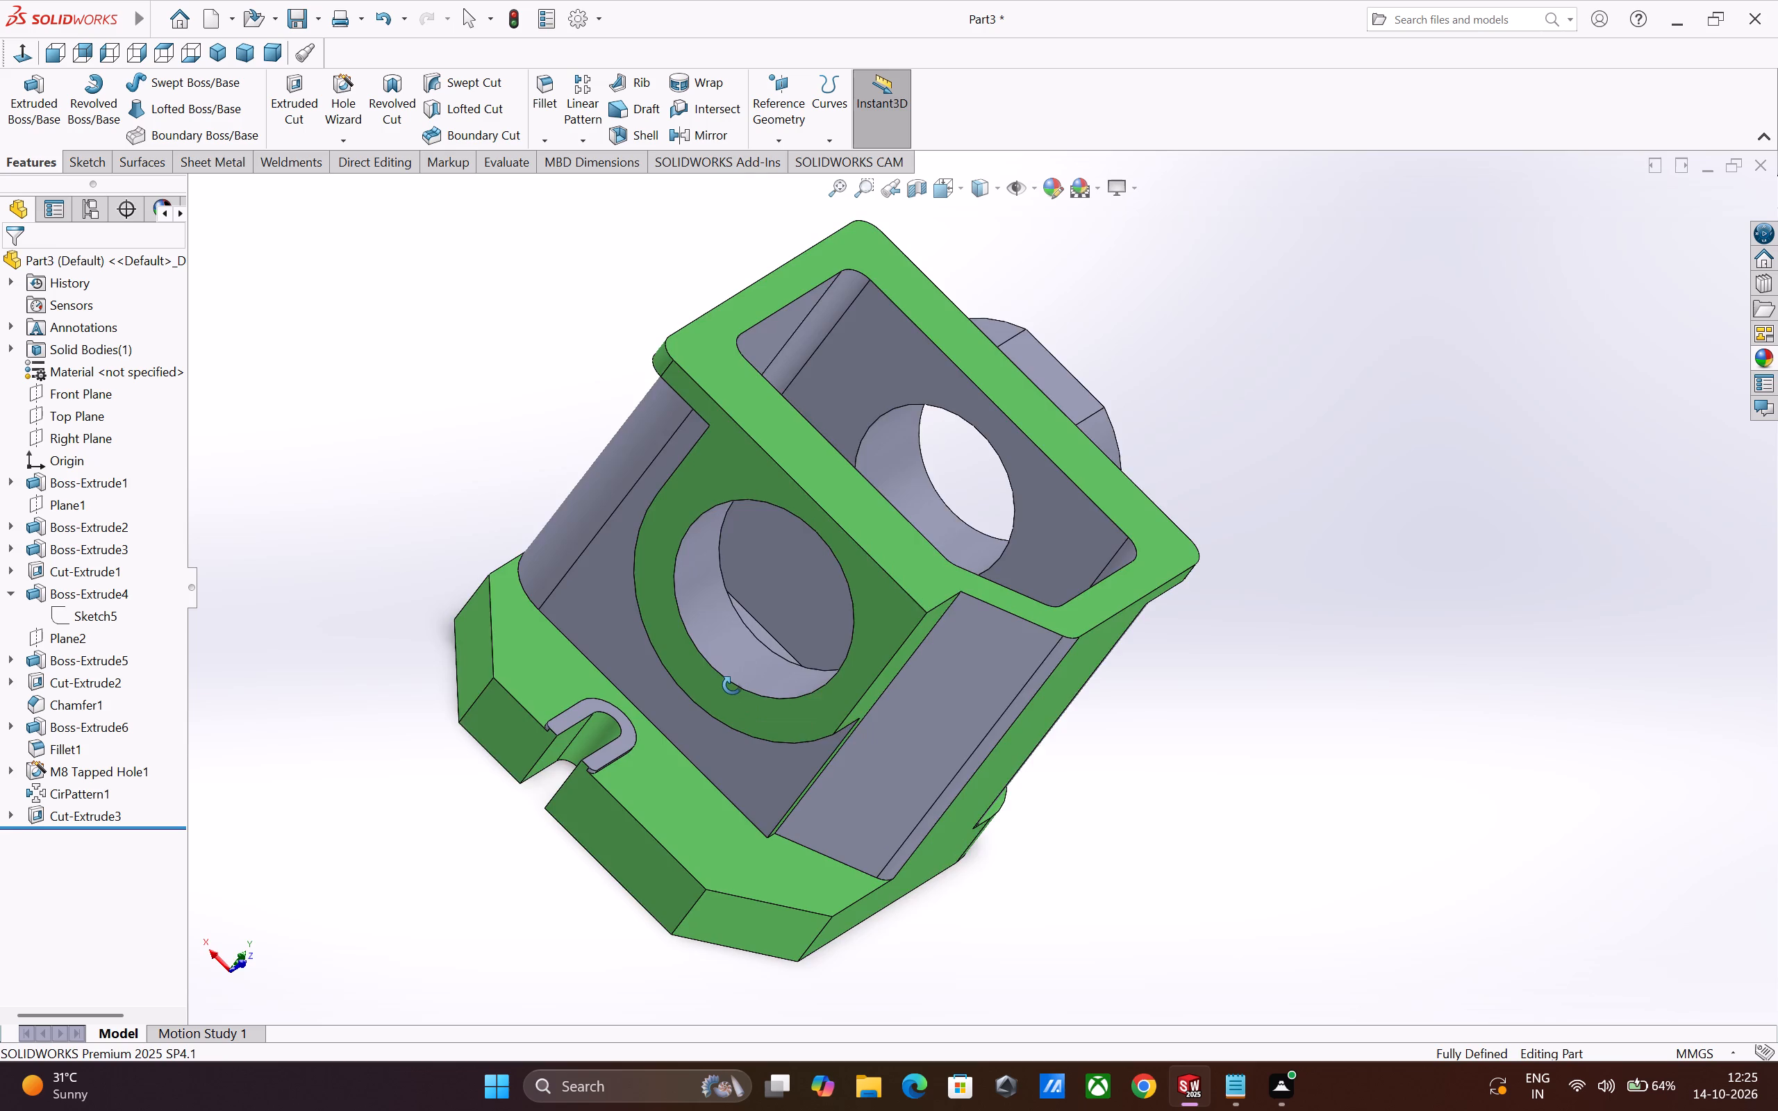
middle_click_drag(732, 685, 812, 546)
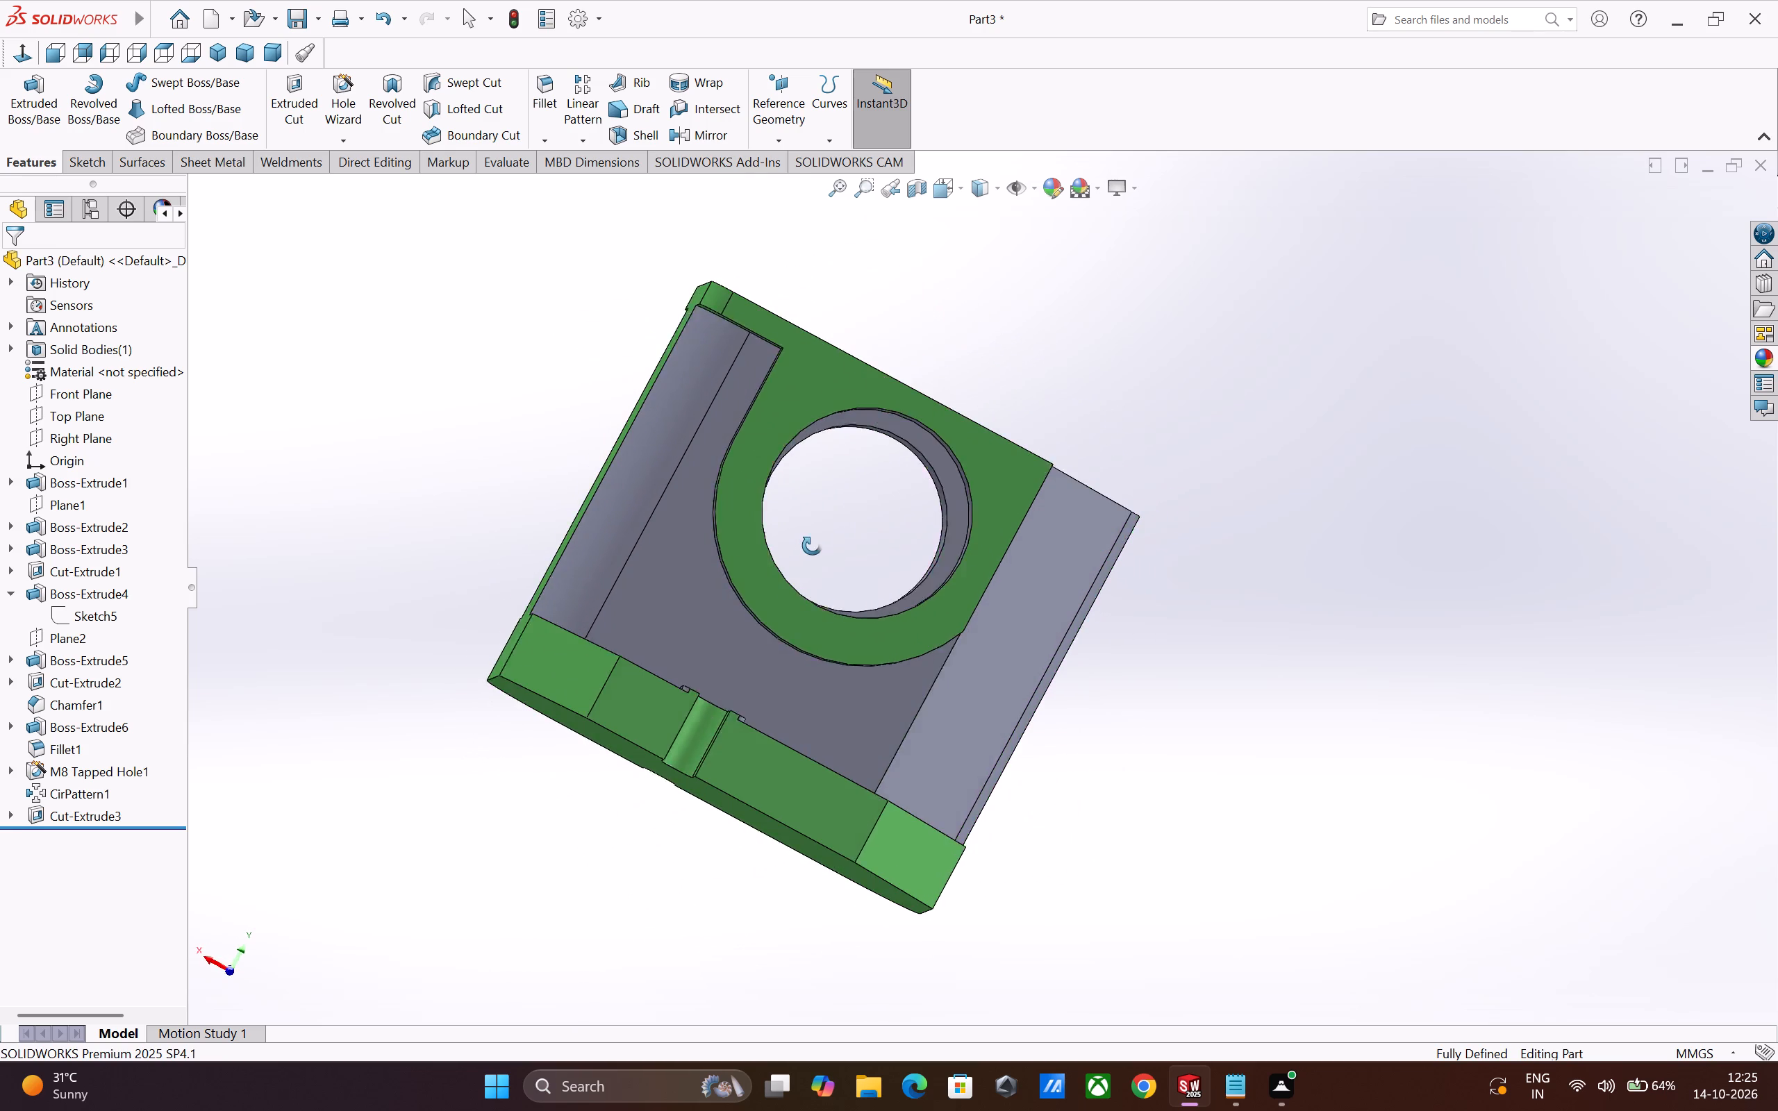
middle_click_drag(812, 546, 821, 542)
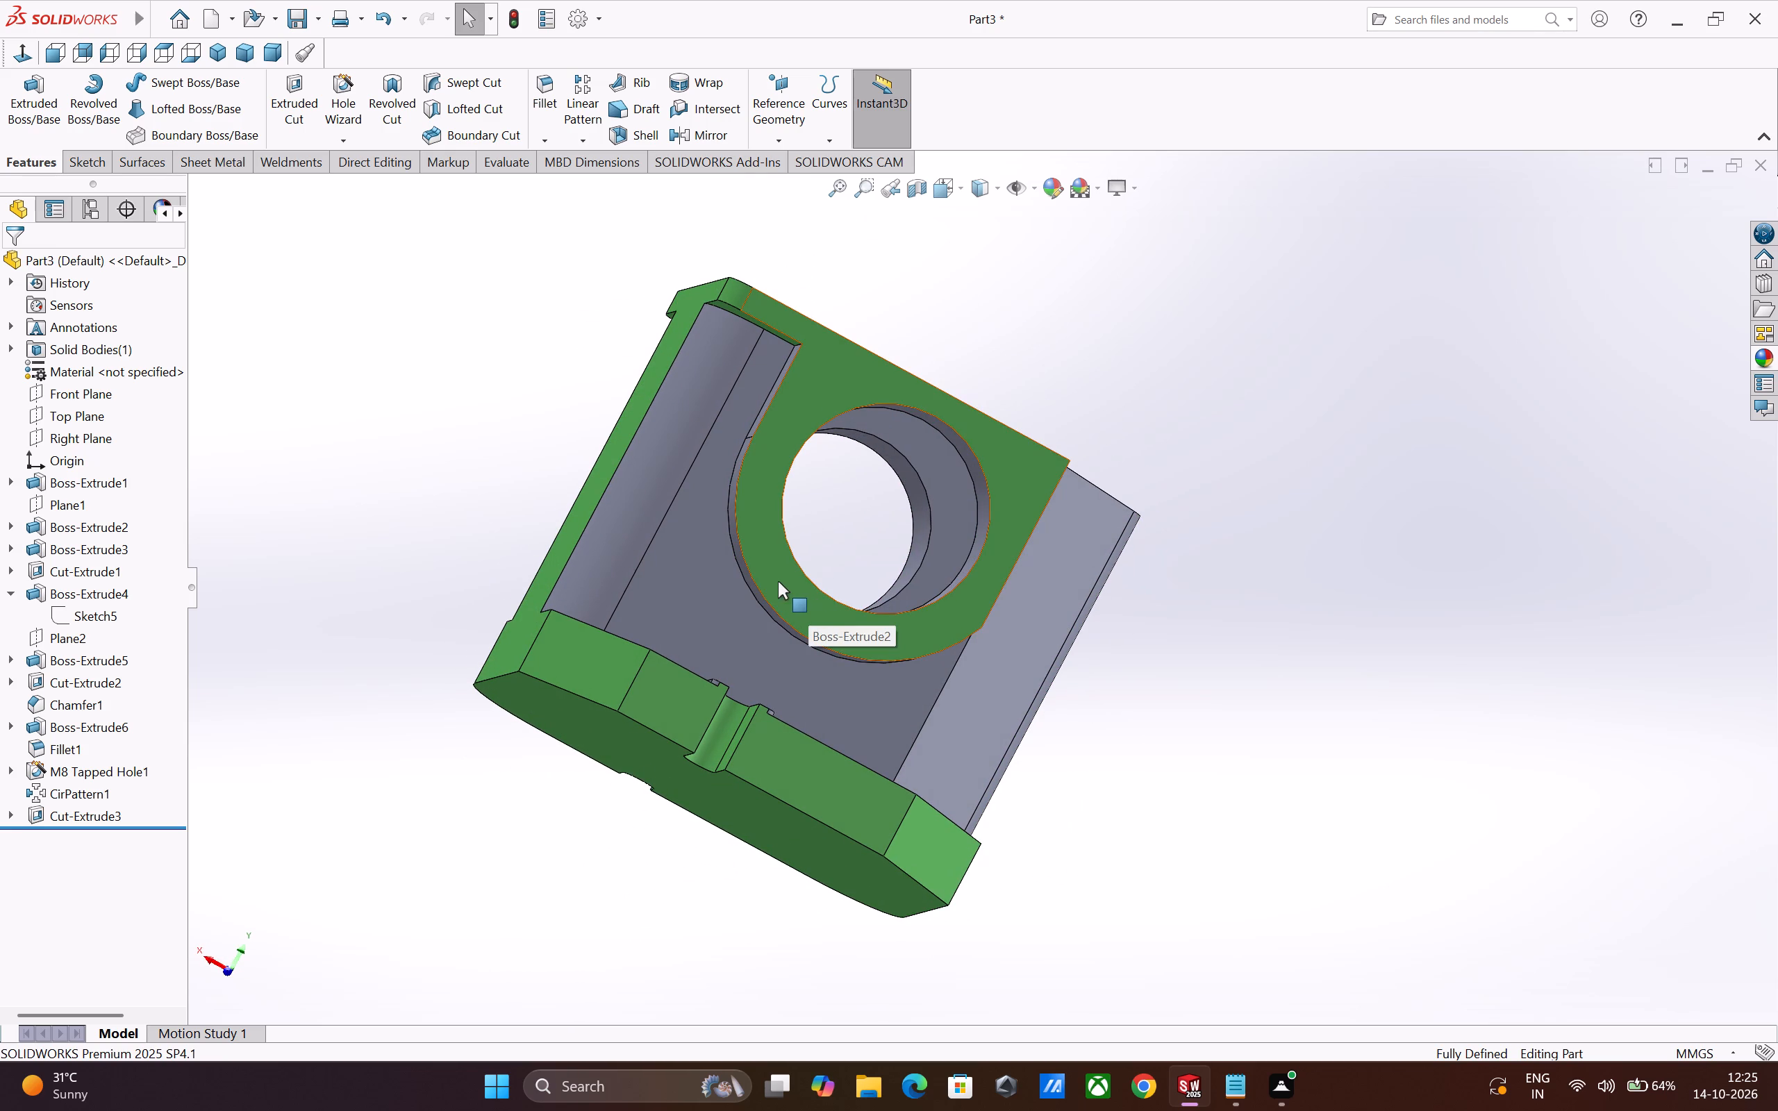
left_click(765, 567)
left_click(847, 522)
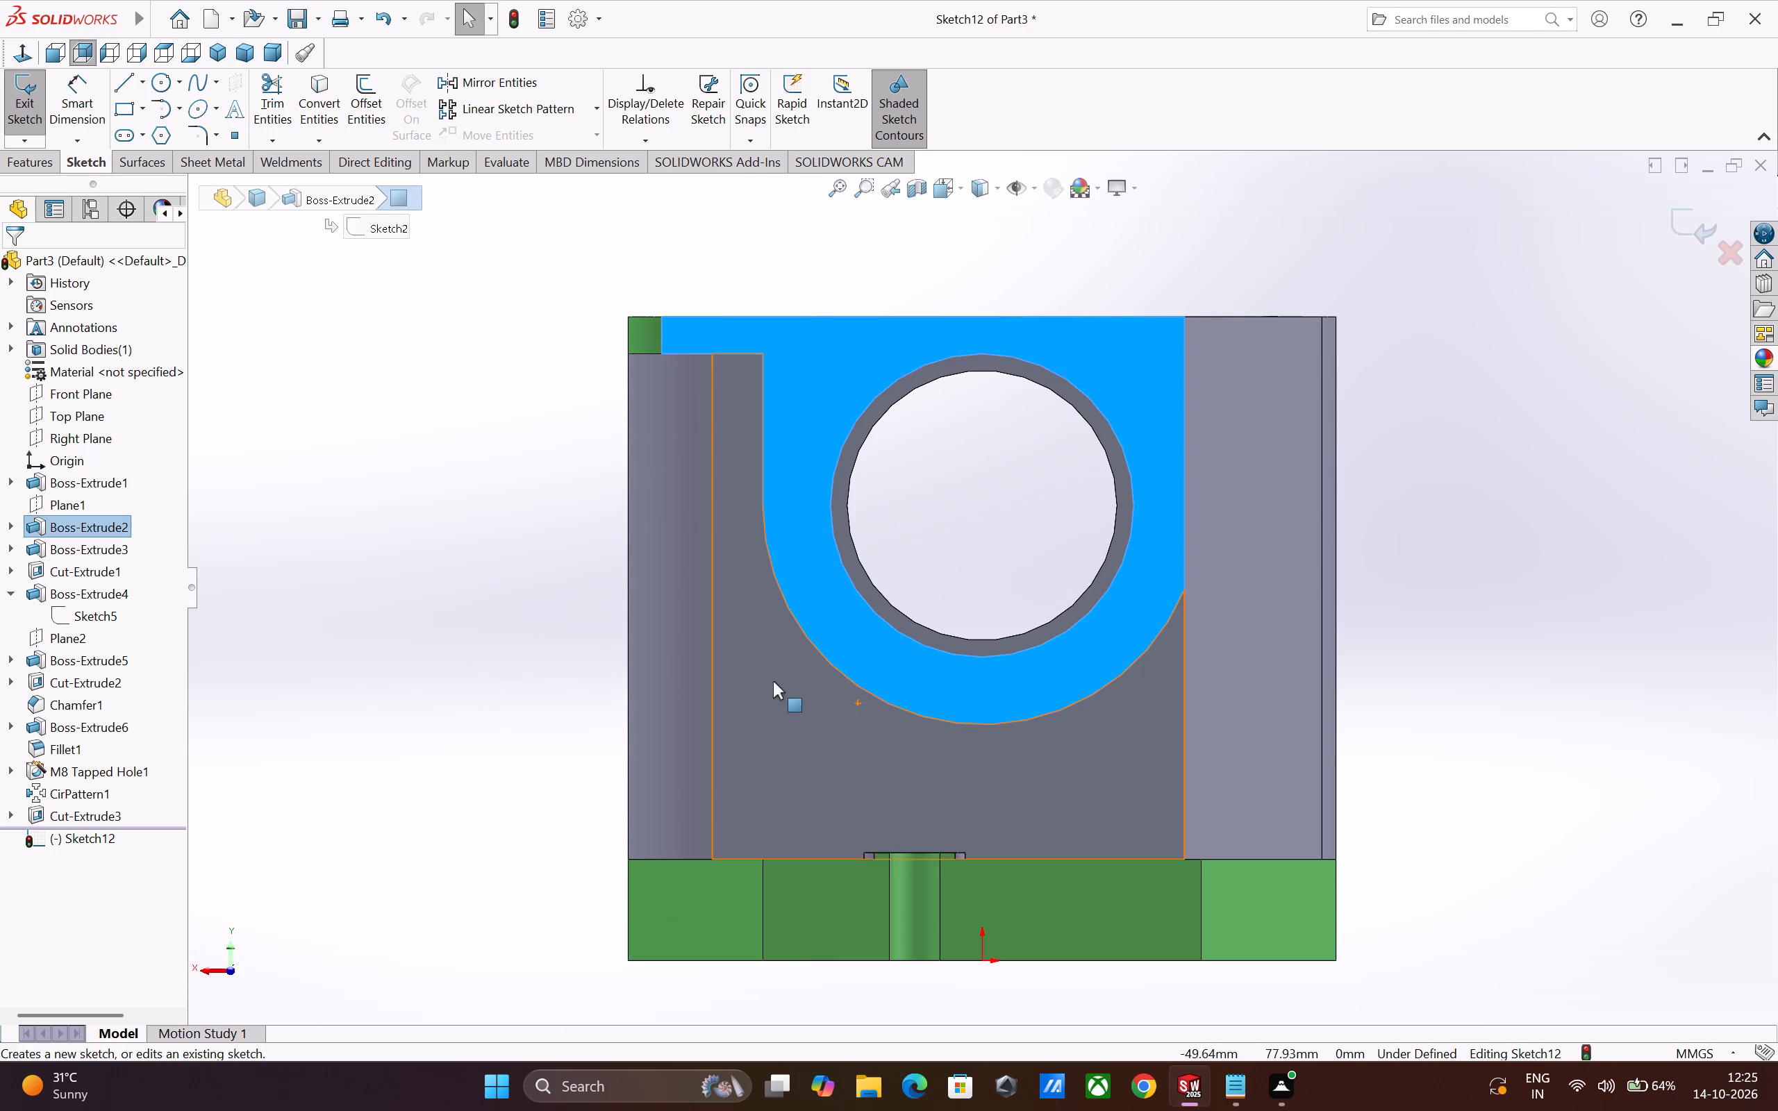
left_click(156, 81)
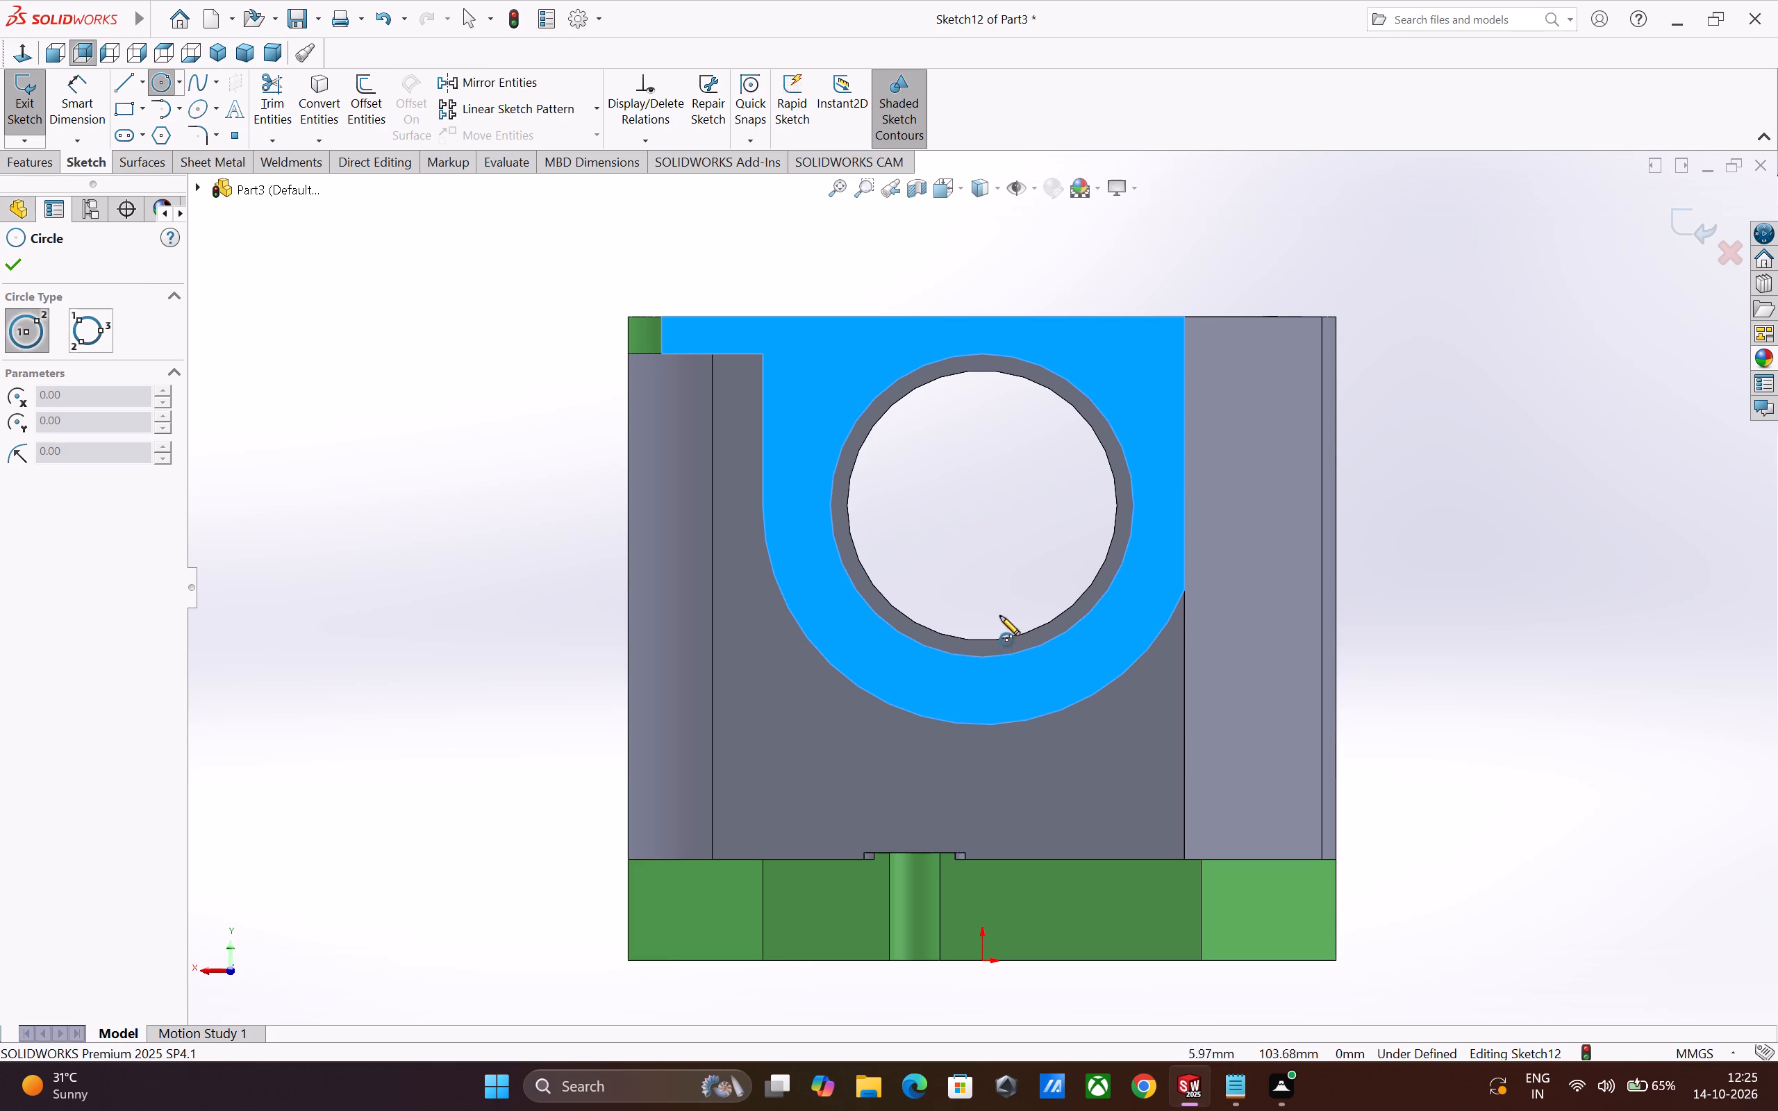
left_click(981, 504)
left_click(922, 487)
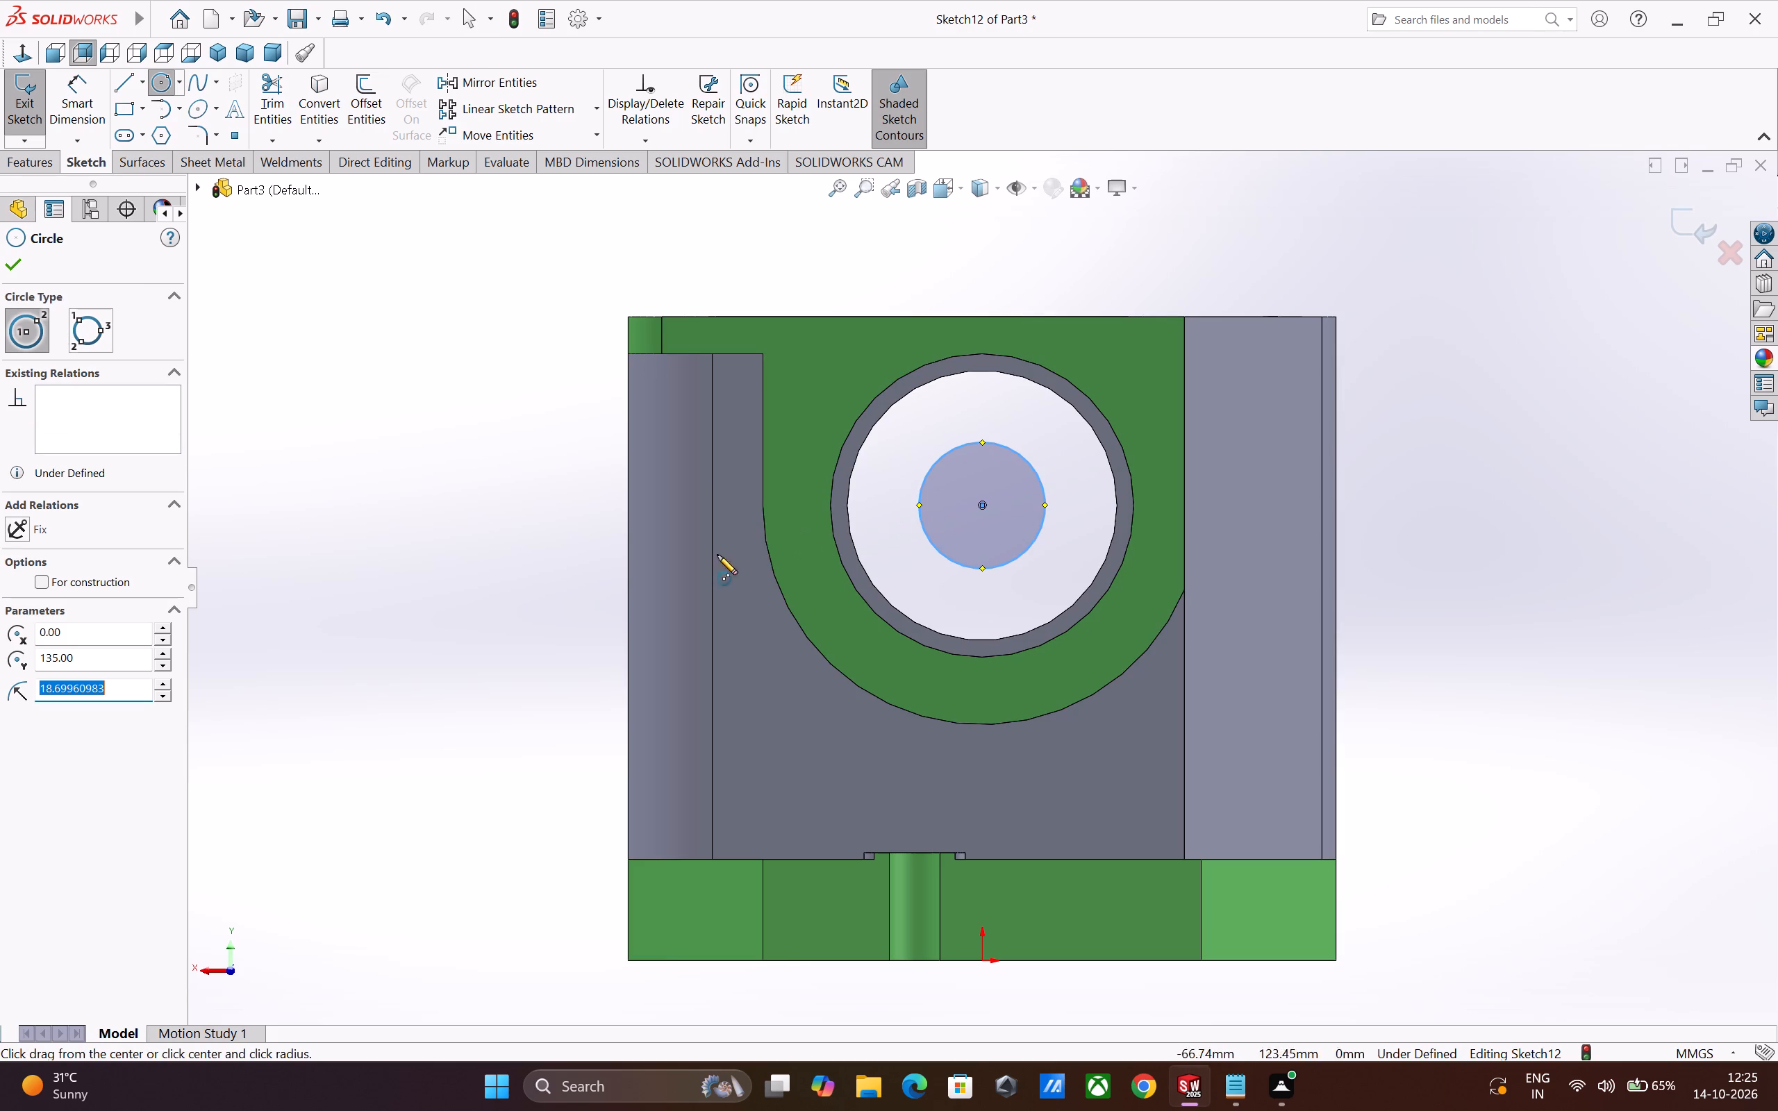
Dimension the new circle's diameter and set it to 93.5 mm.
left_click(94, 113)
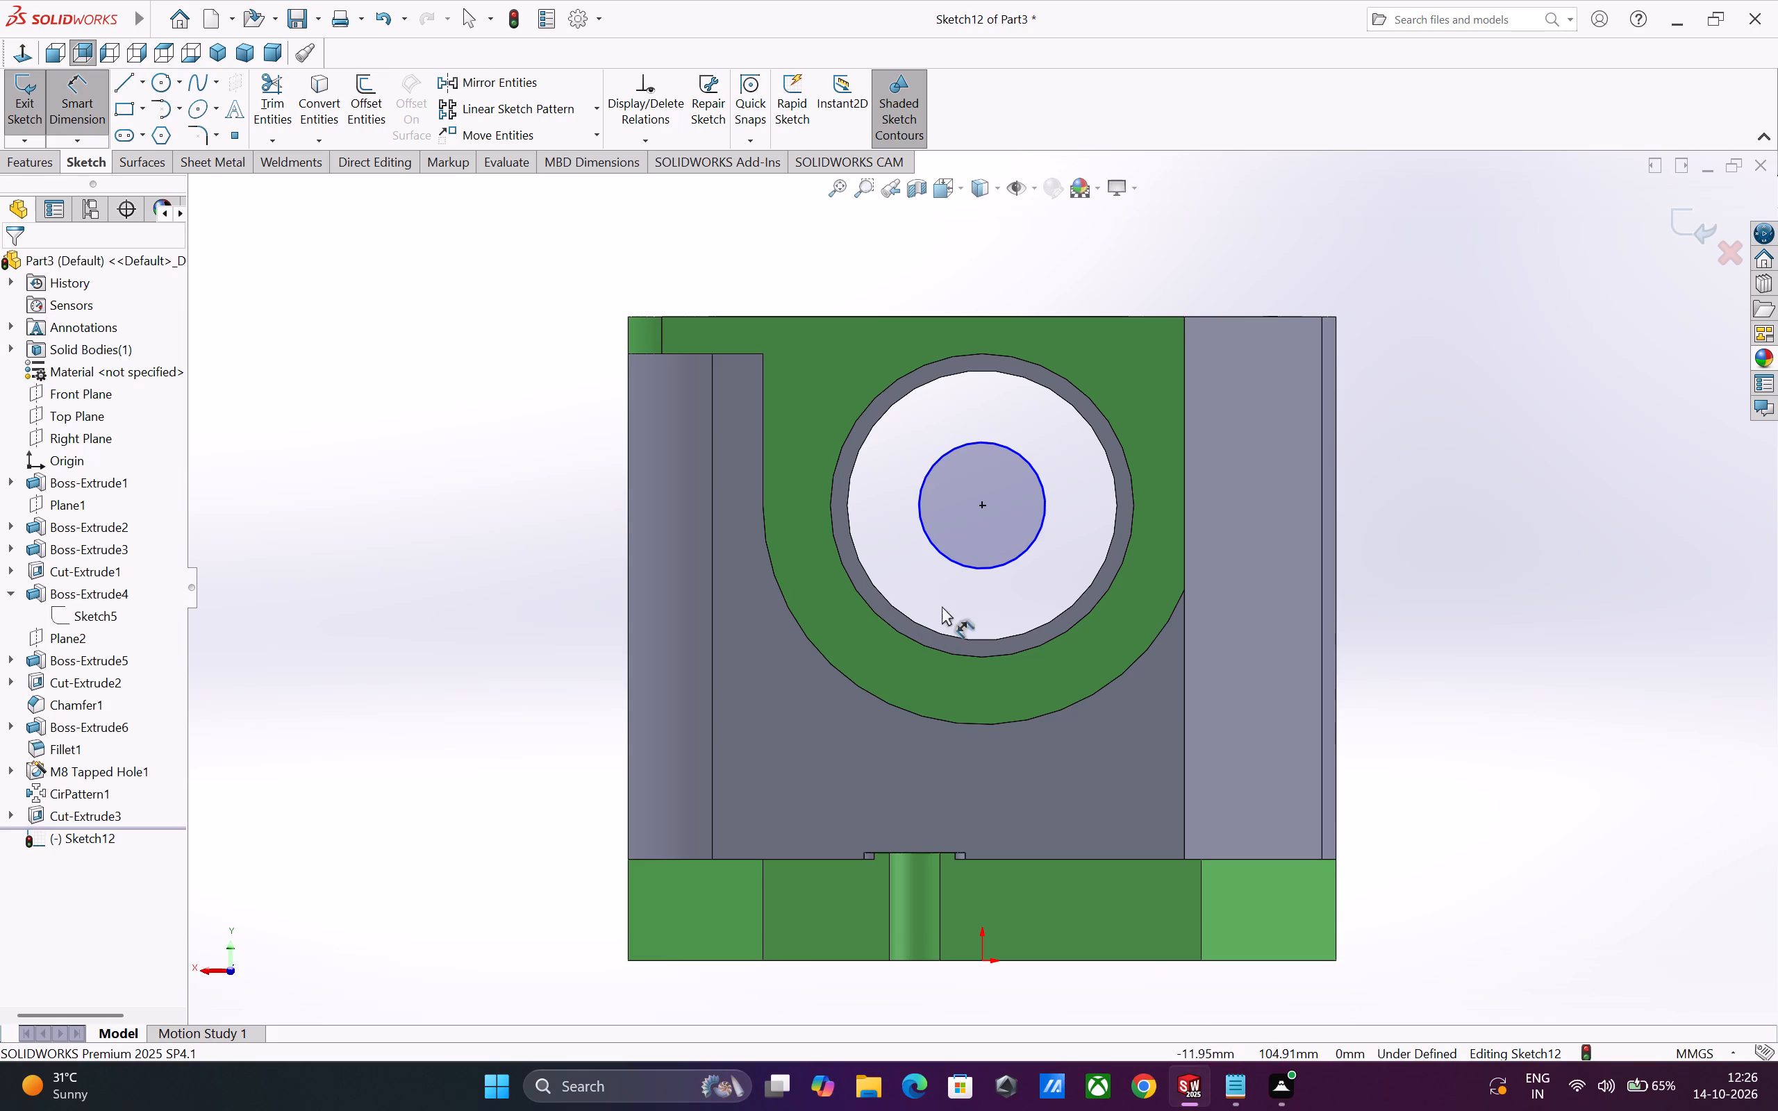
left_click(957, 565)
left_click(541, 505)
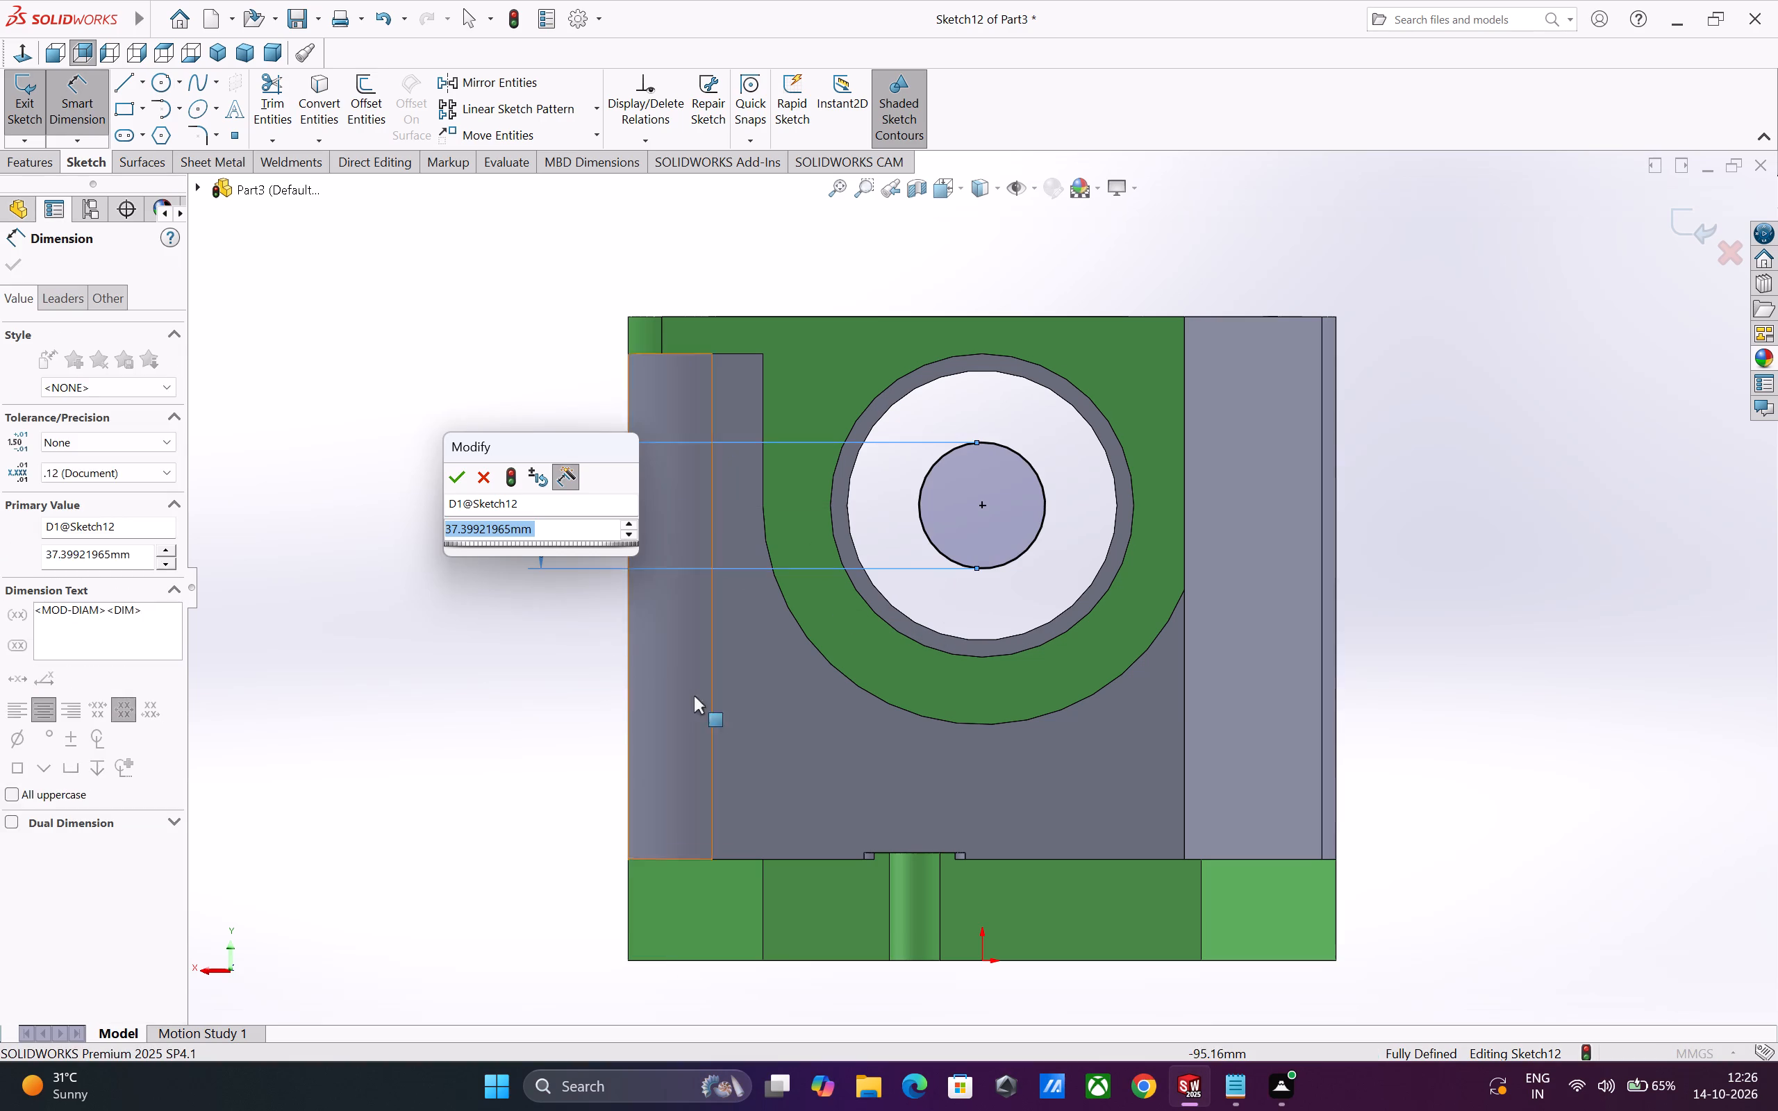
key("9")
key("3")
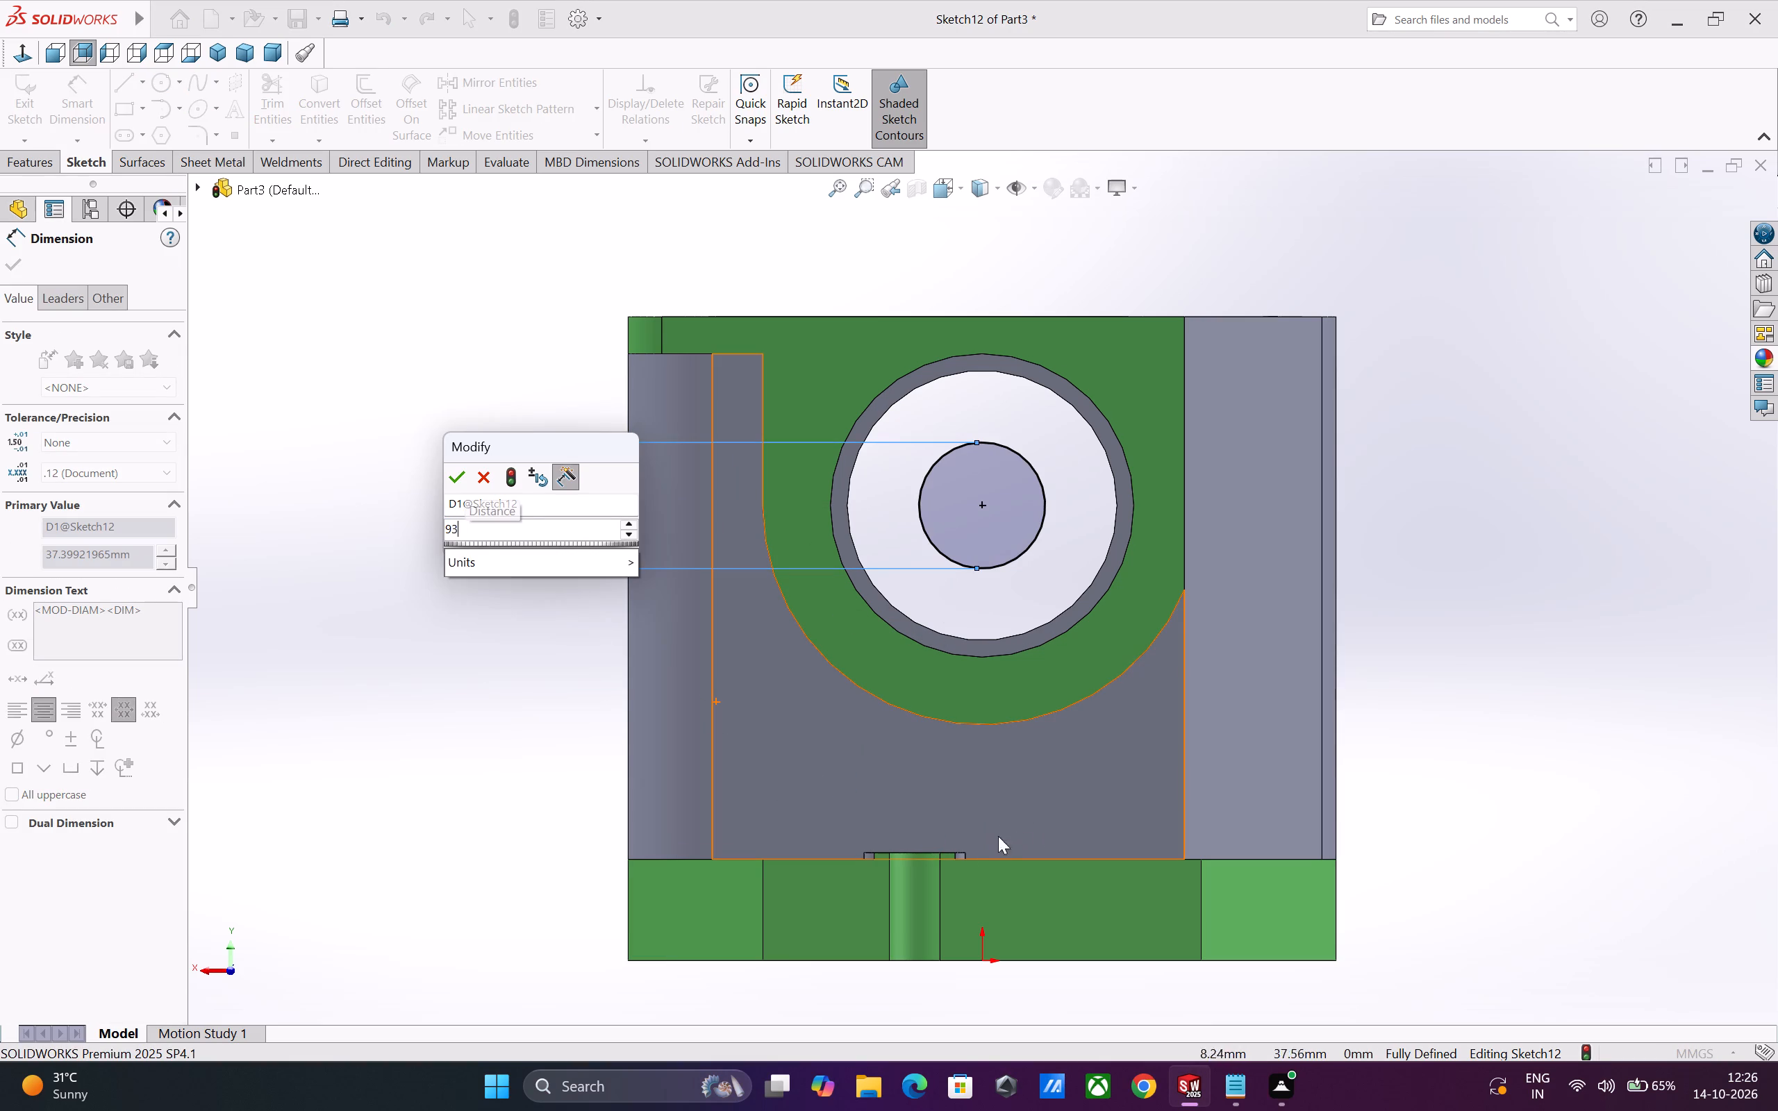
key("period")
key("5")
key("Return")
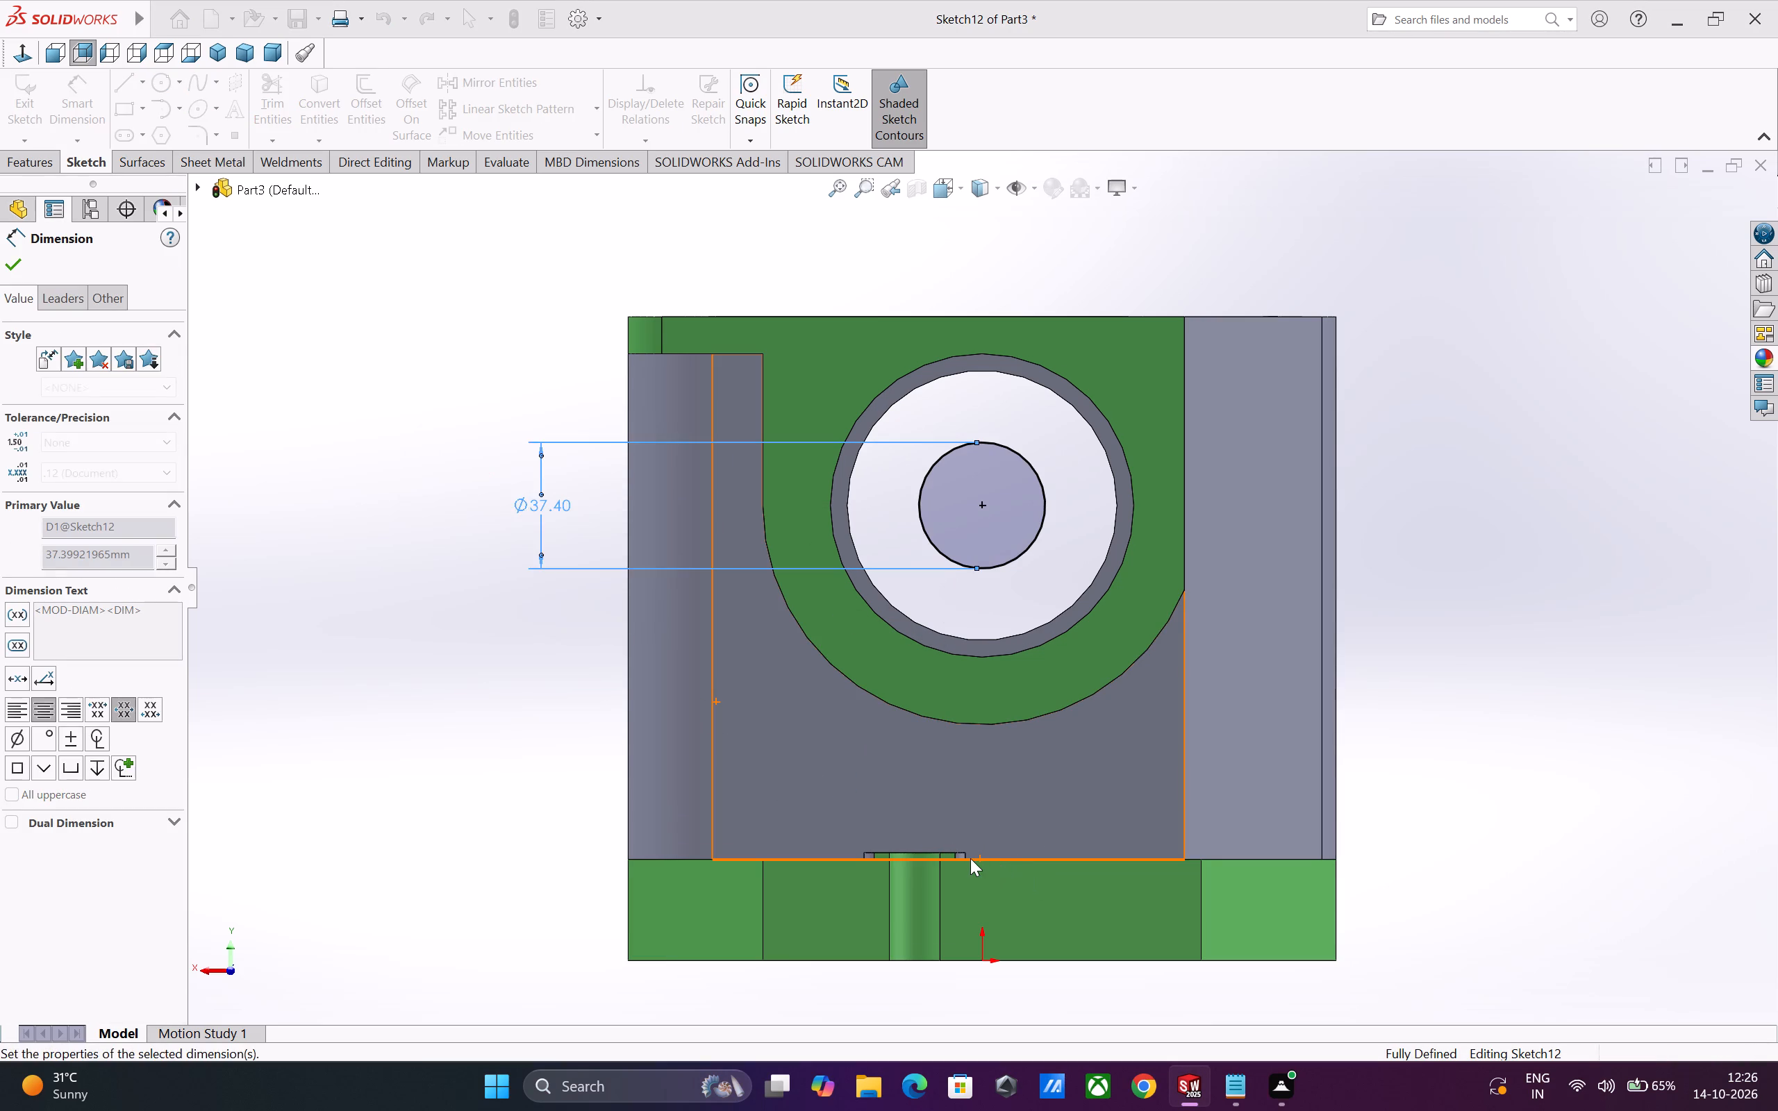
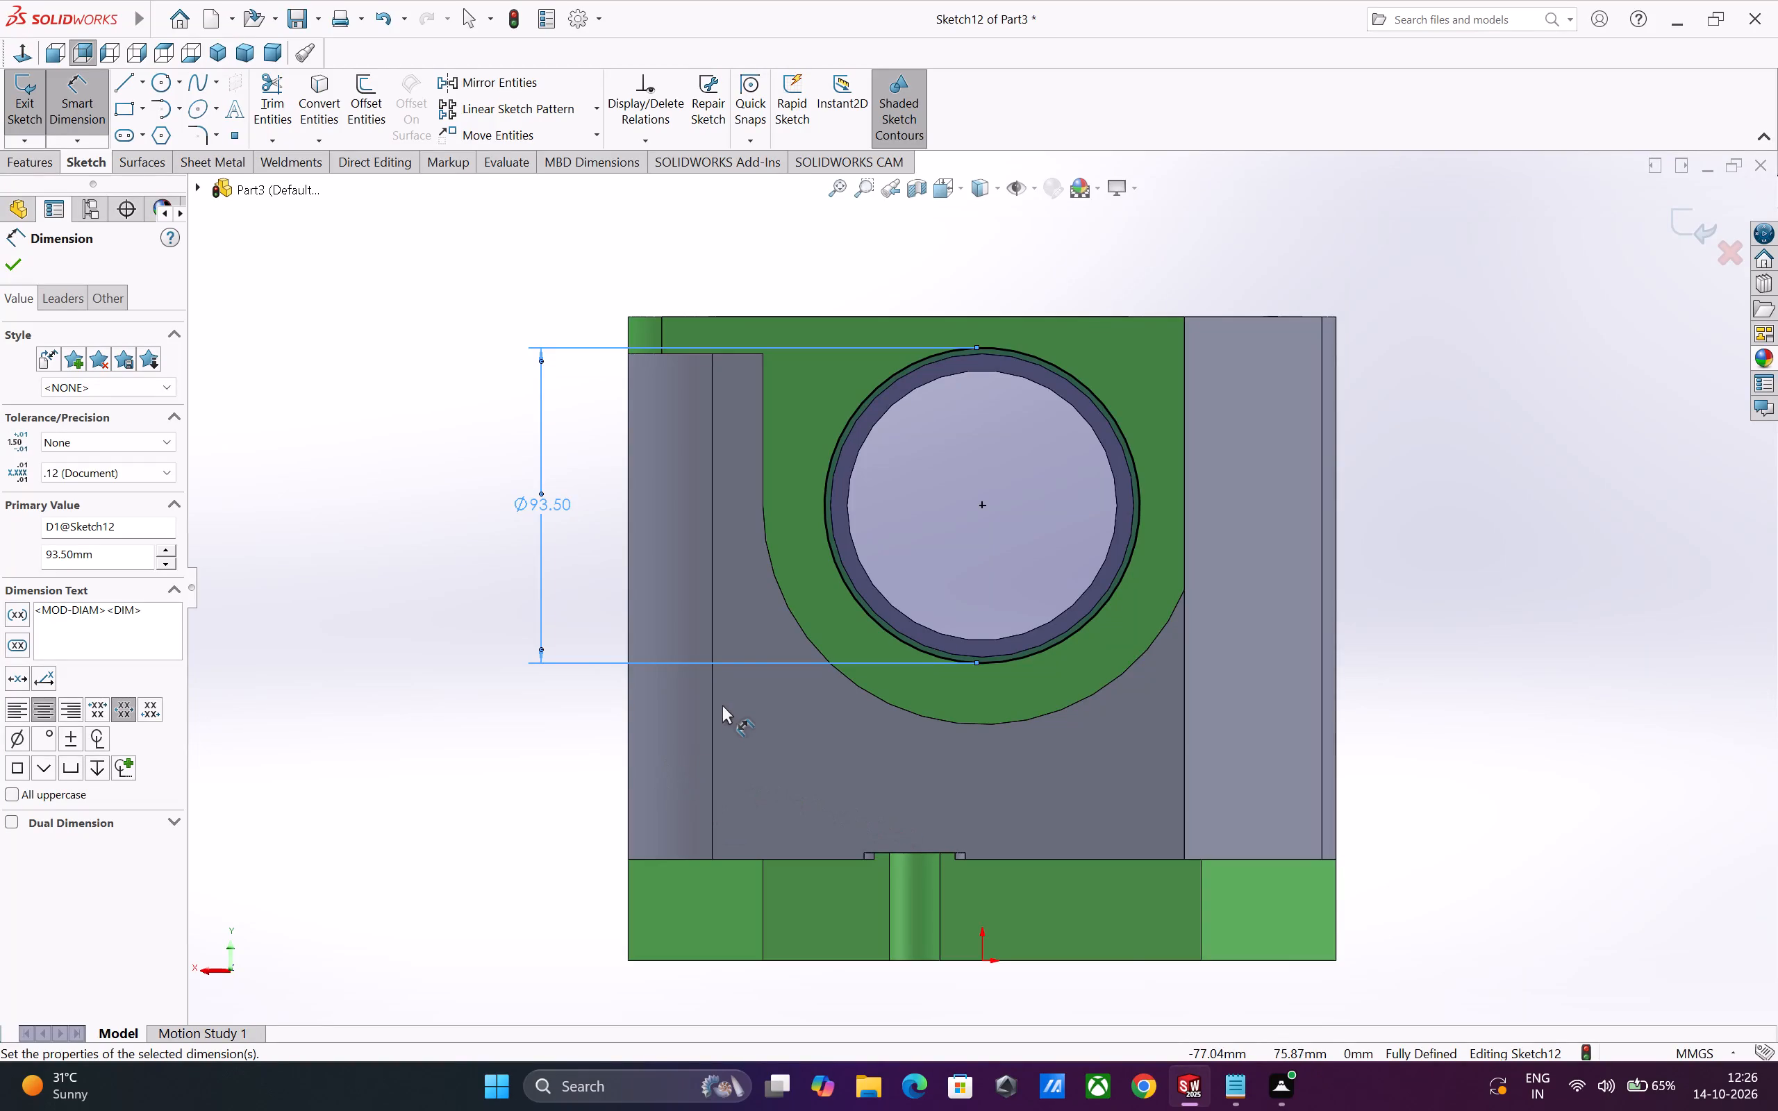
Start a cut-extrude of the 93.5 mm circle from the sketch plane with a Blind depth of 3.3 mm.
scroll(722, 705, "up", 1)
middle_click_drag(722, 705, 717, 773)
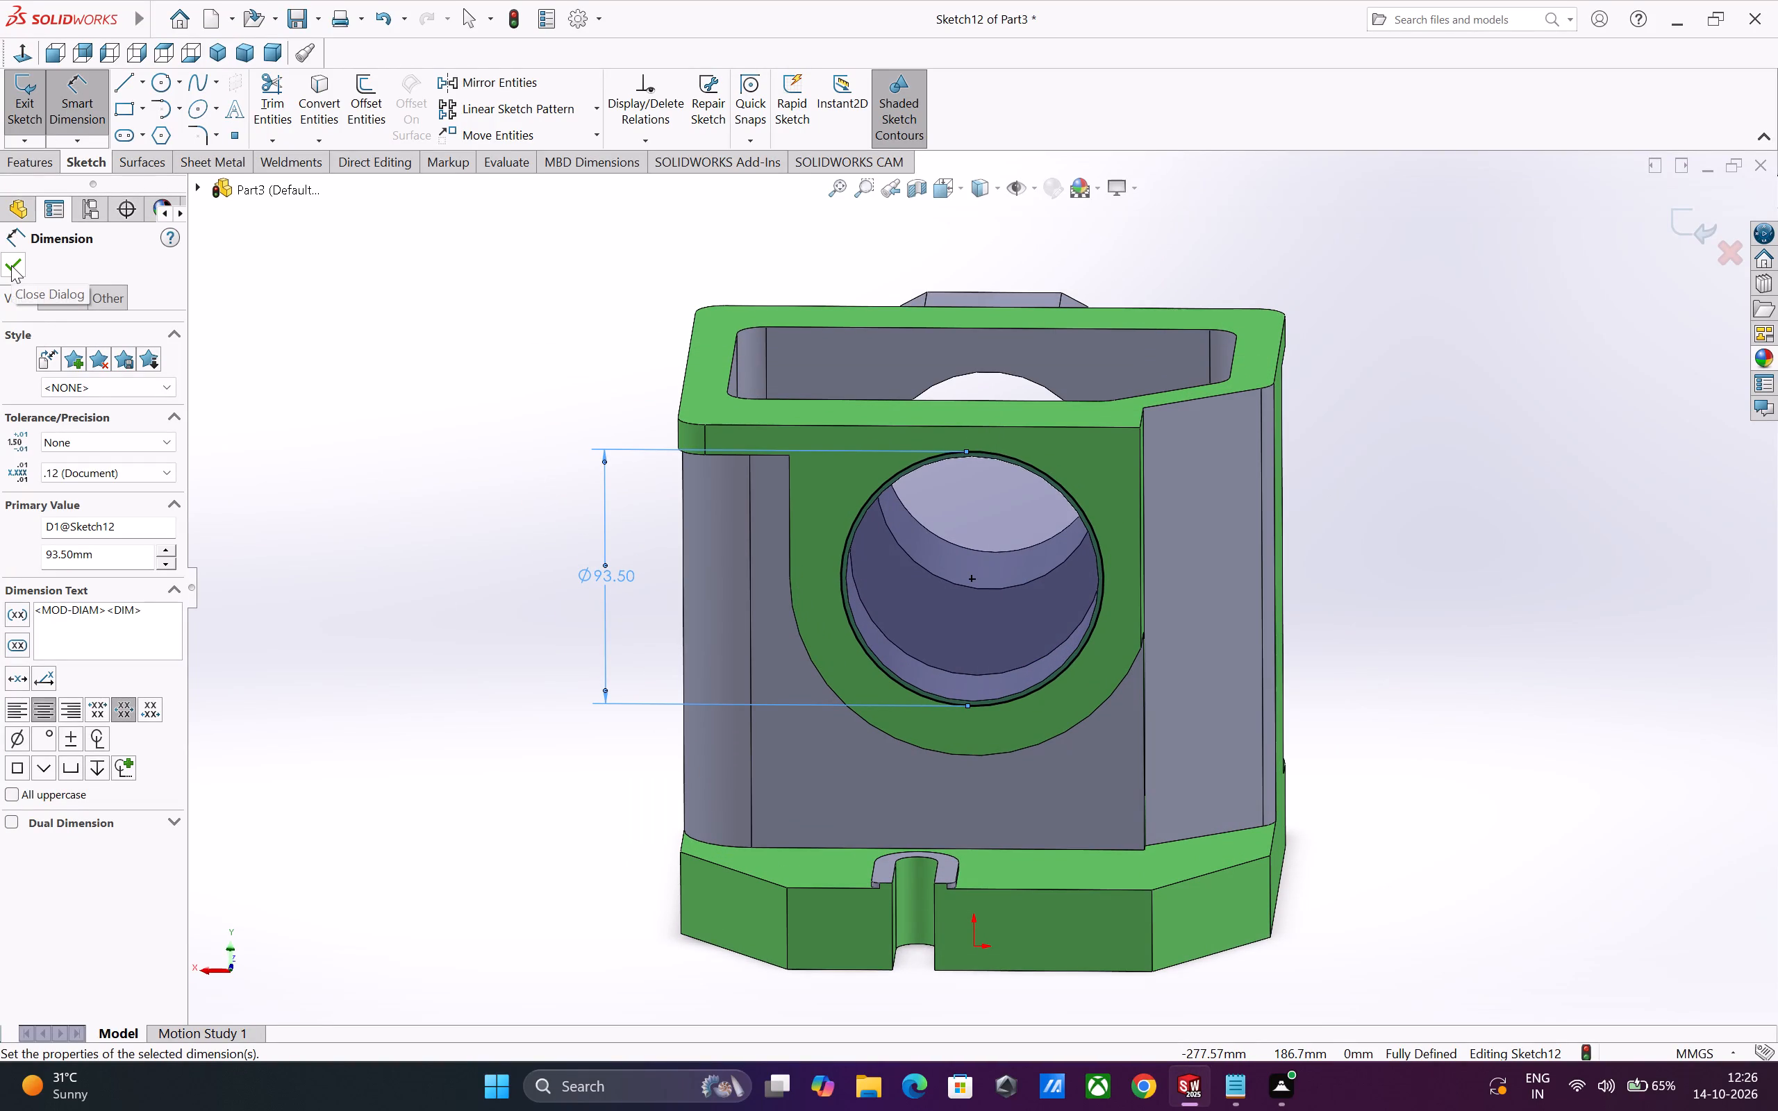
left_click(11, 265)
left_click(14, 176)
left_click(19, 170)
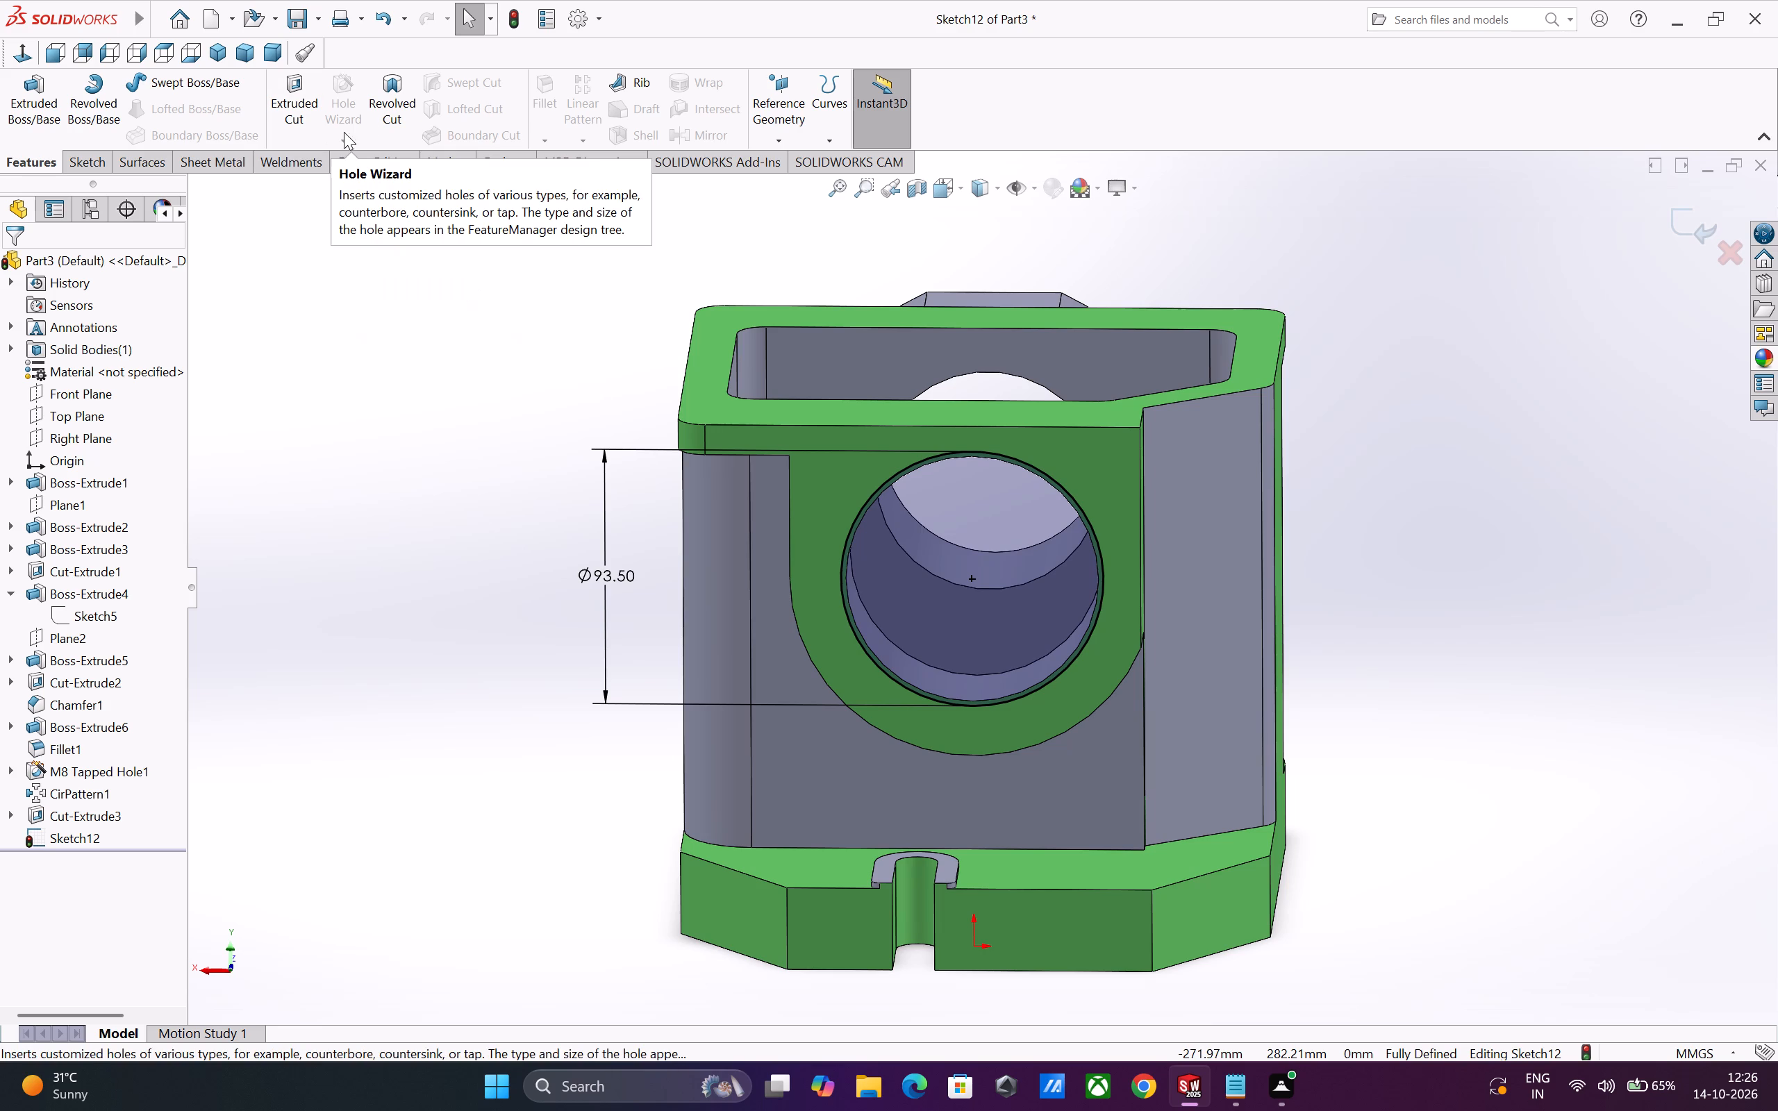
left_click(303, 112)
middle_click_drag(454, 492, 497, 553)
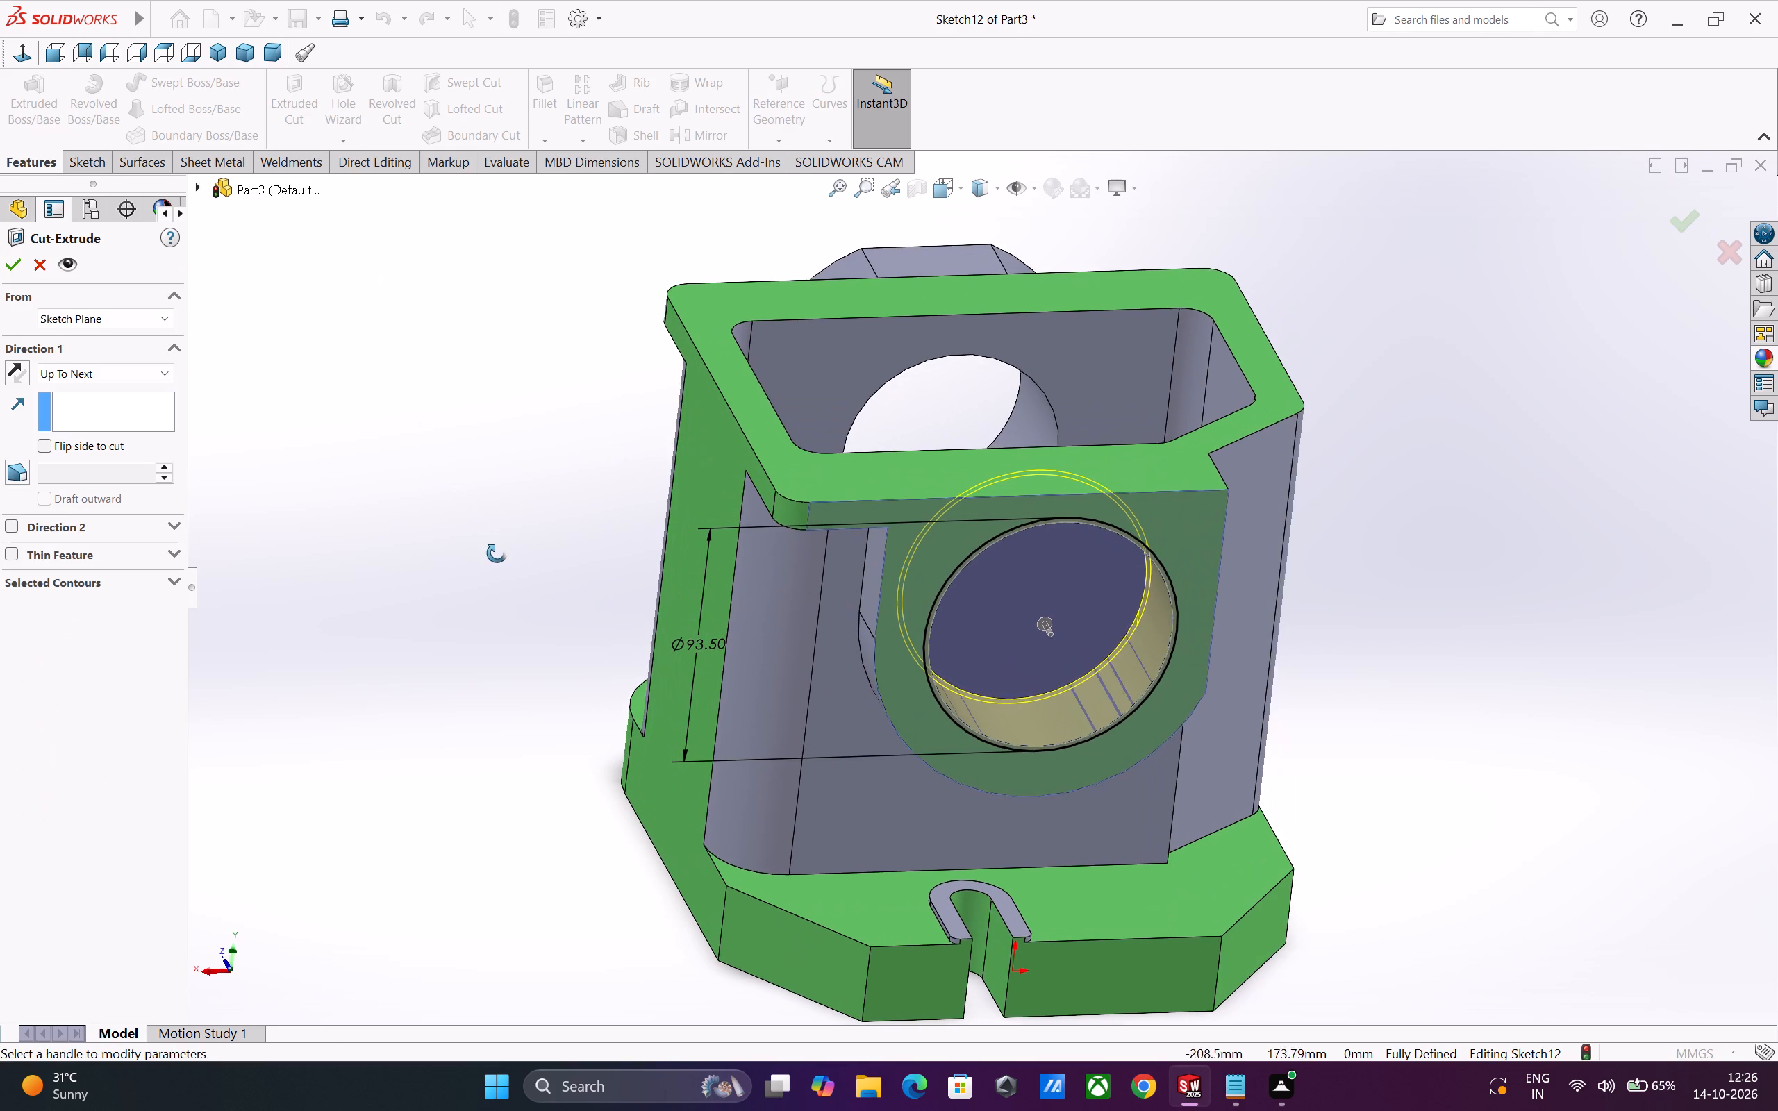
middle_click_drag(497, 553, 496, 555)
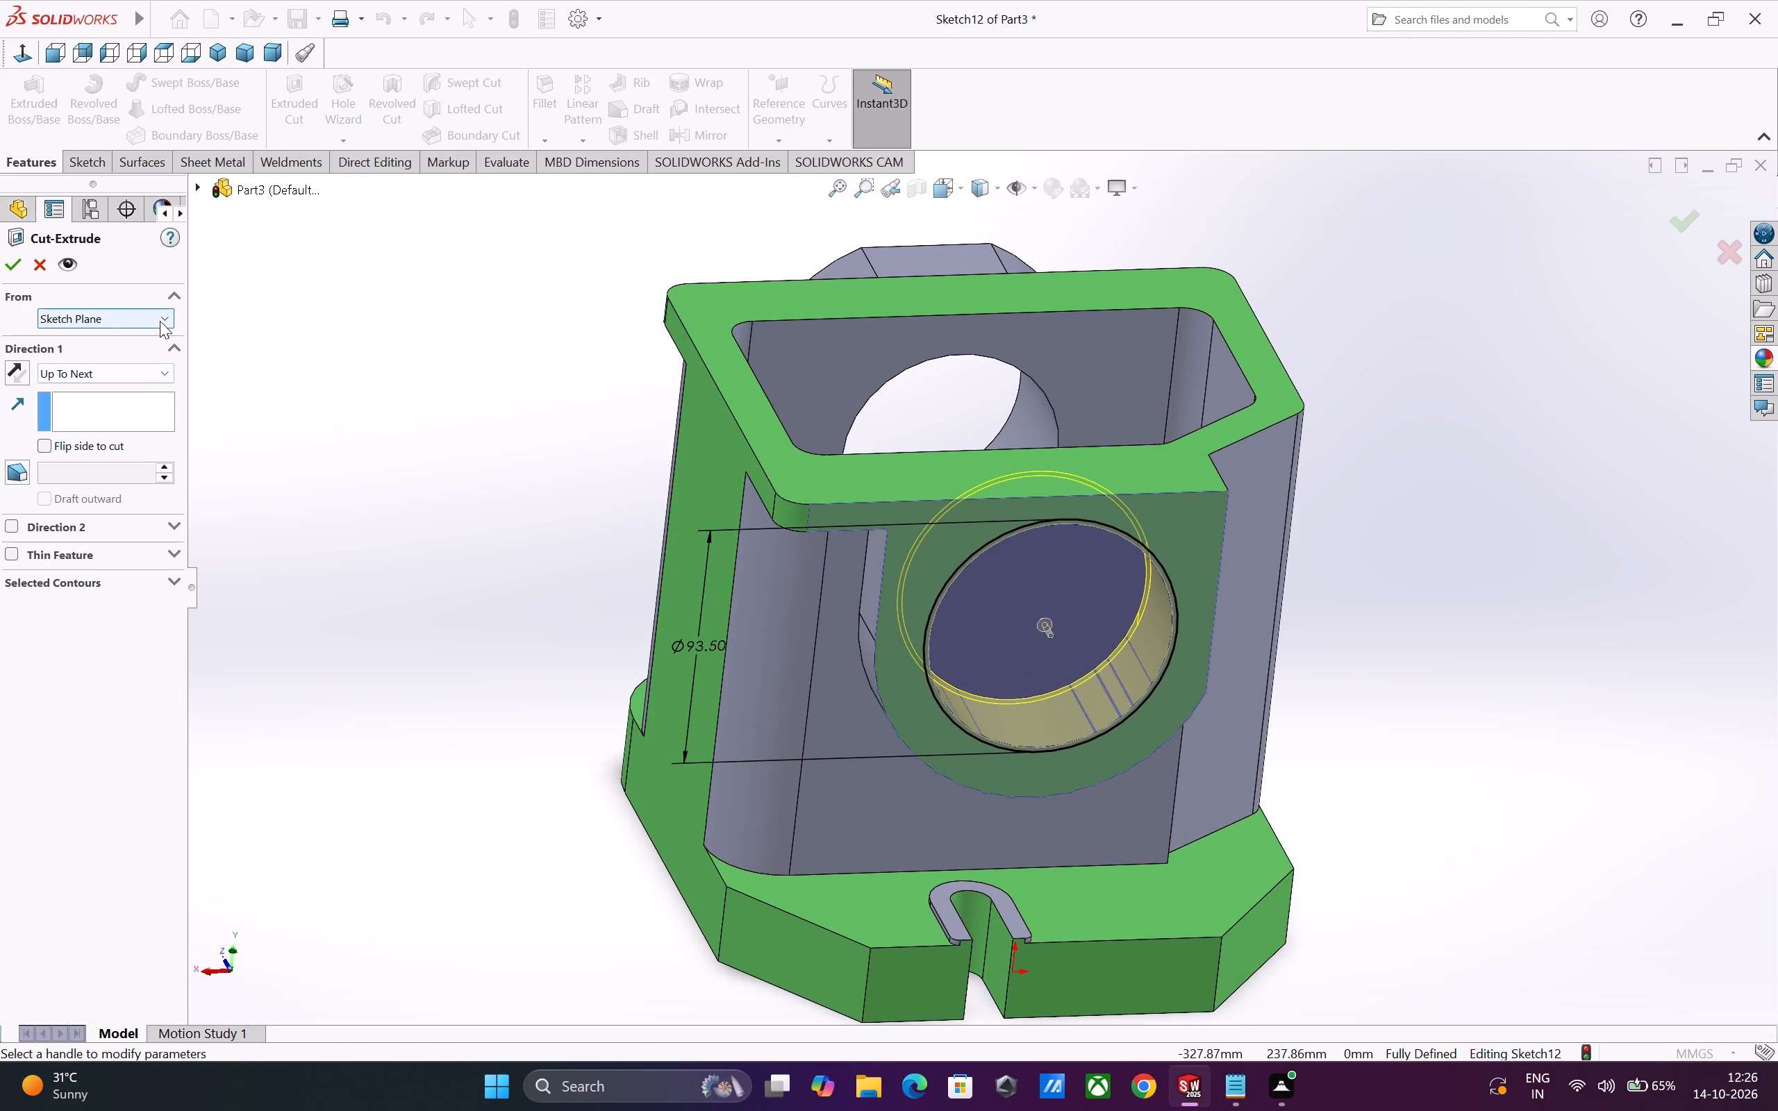
left_click(121, 321)
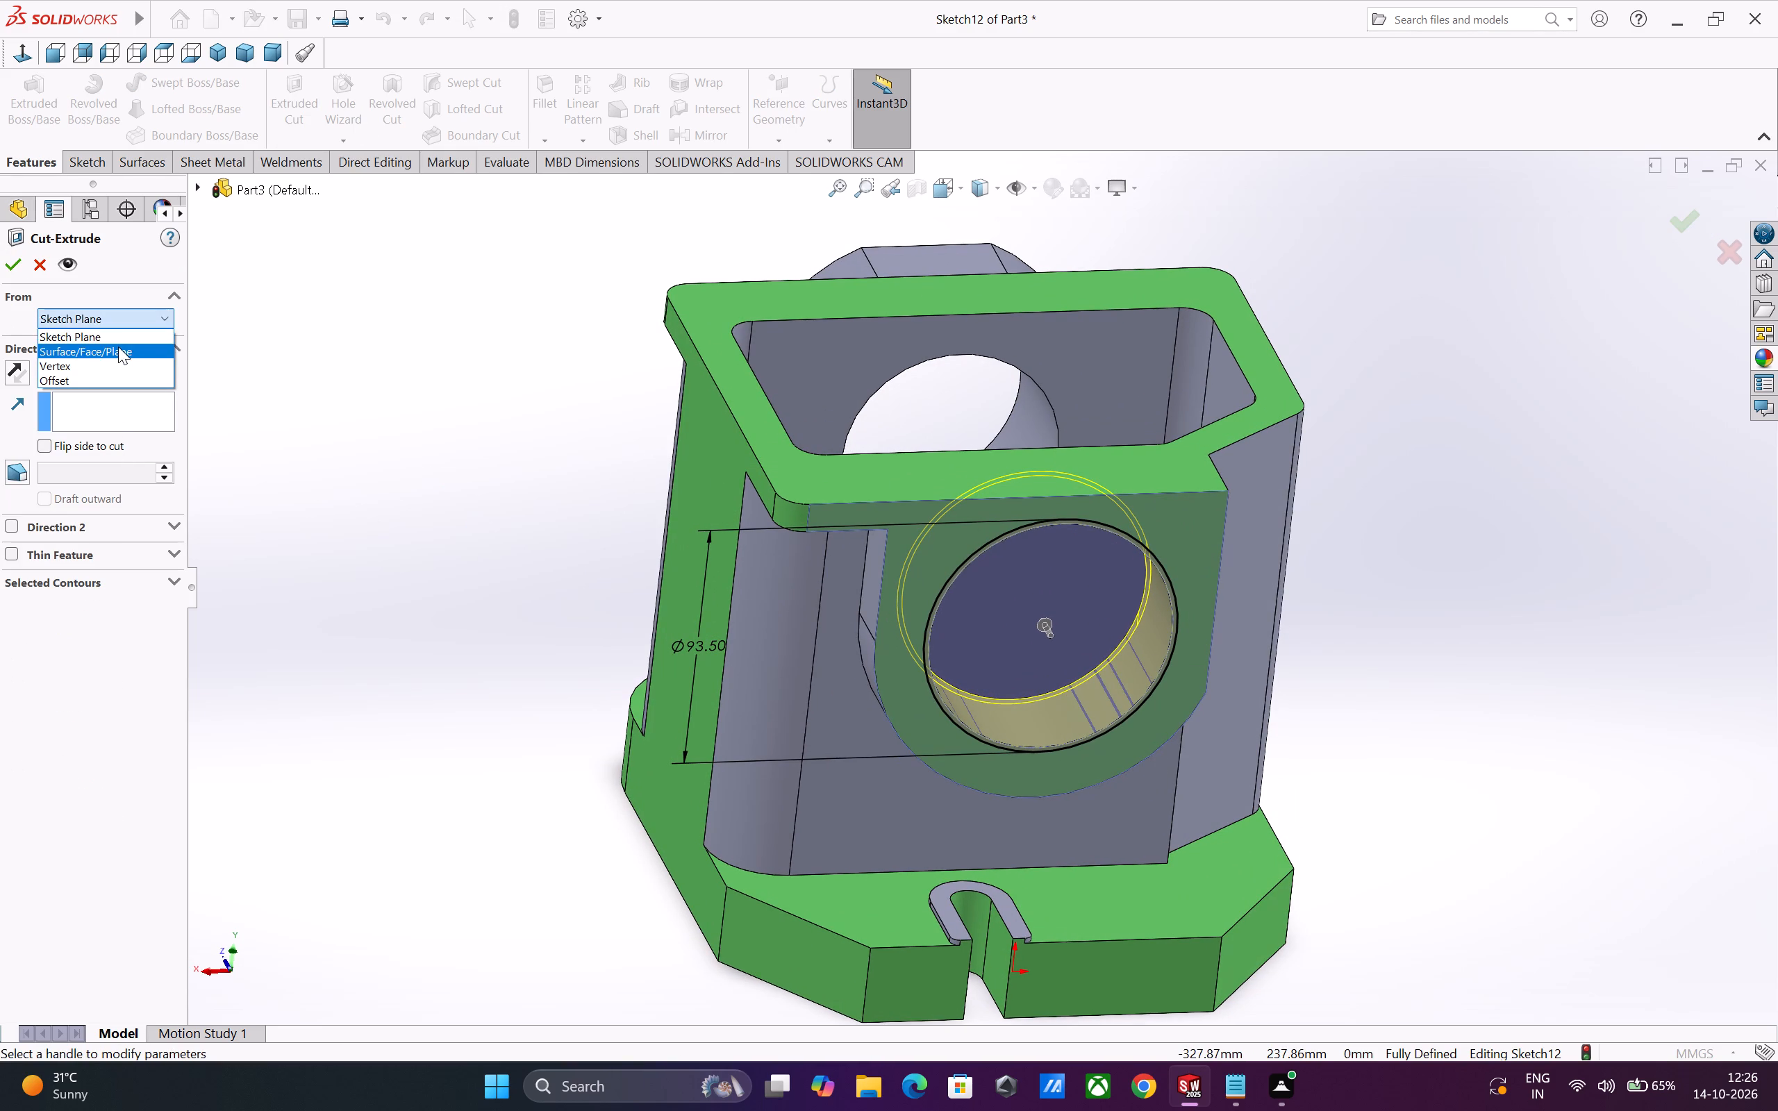
left_click(115, 332)
left_click(120, 372)
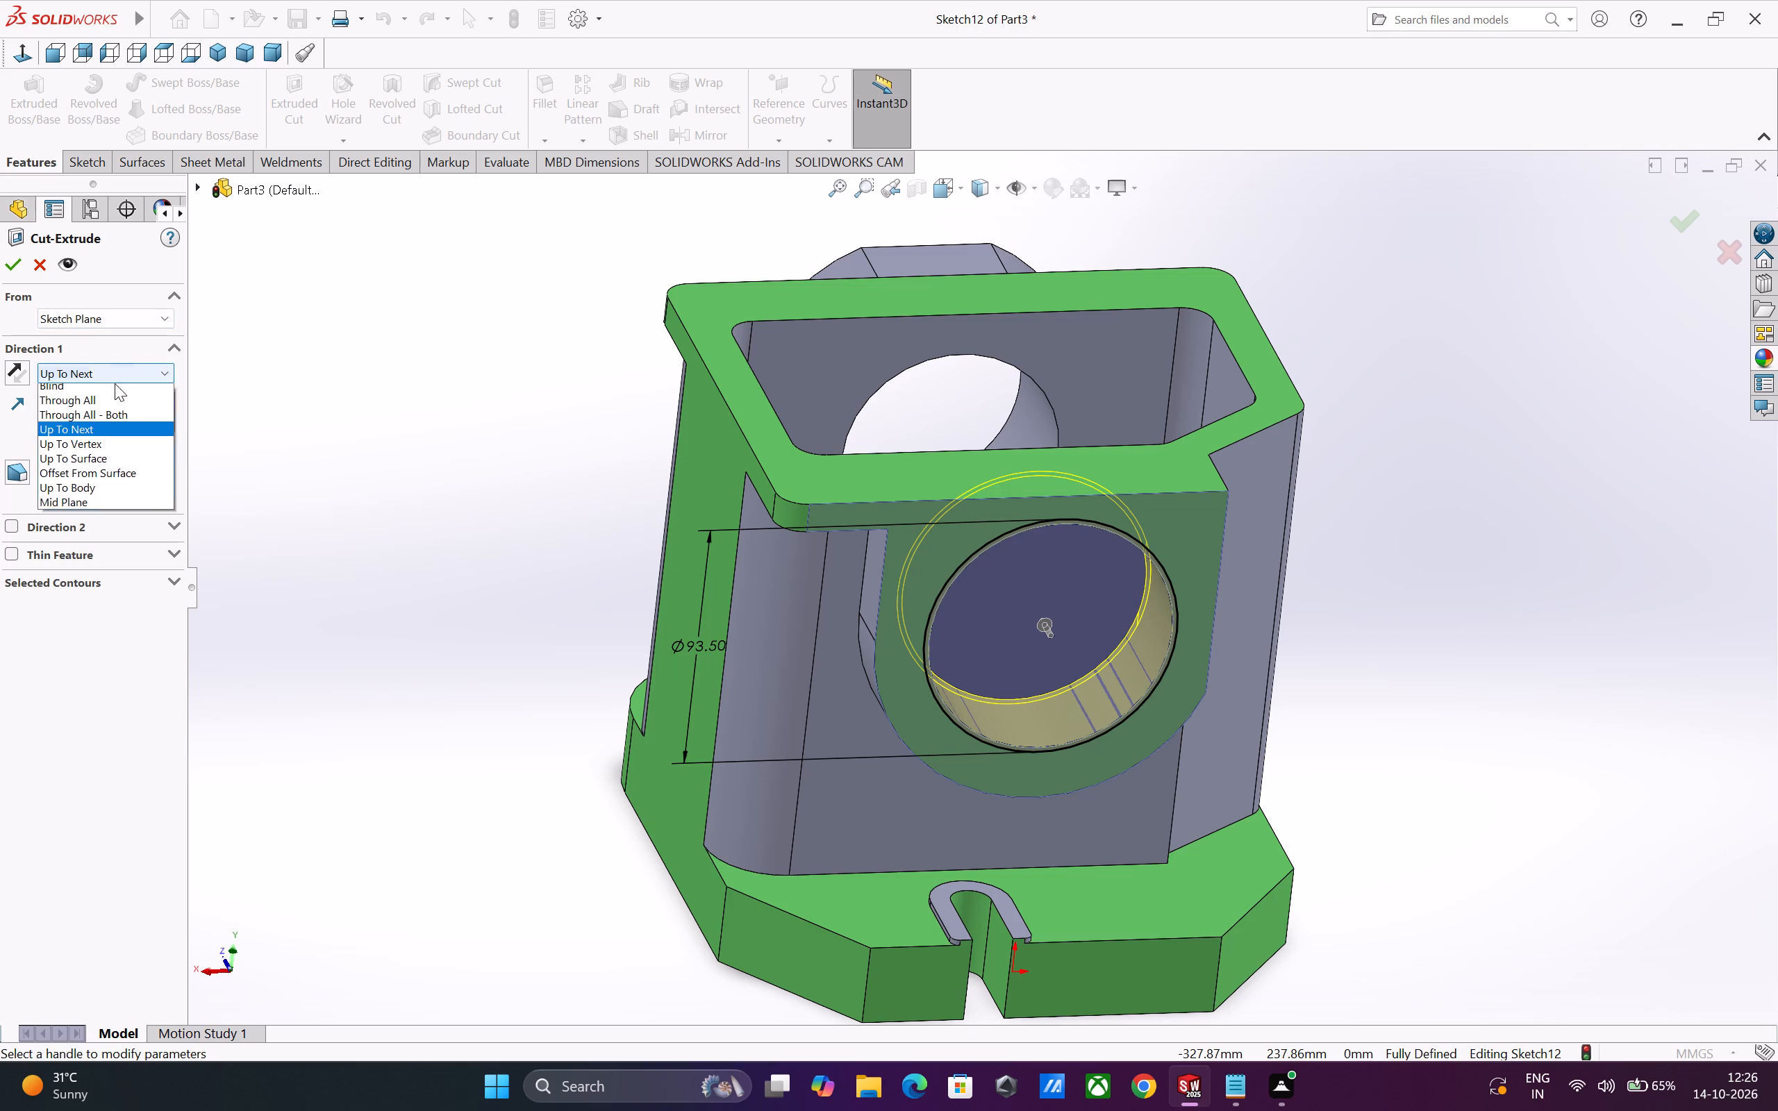
left_click(111, 392)
double_click(106, 448)
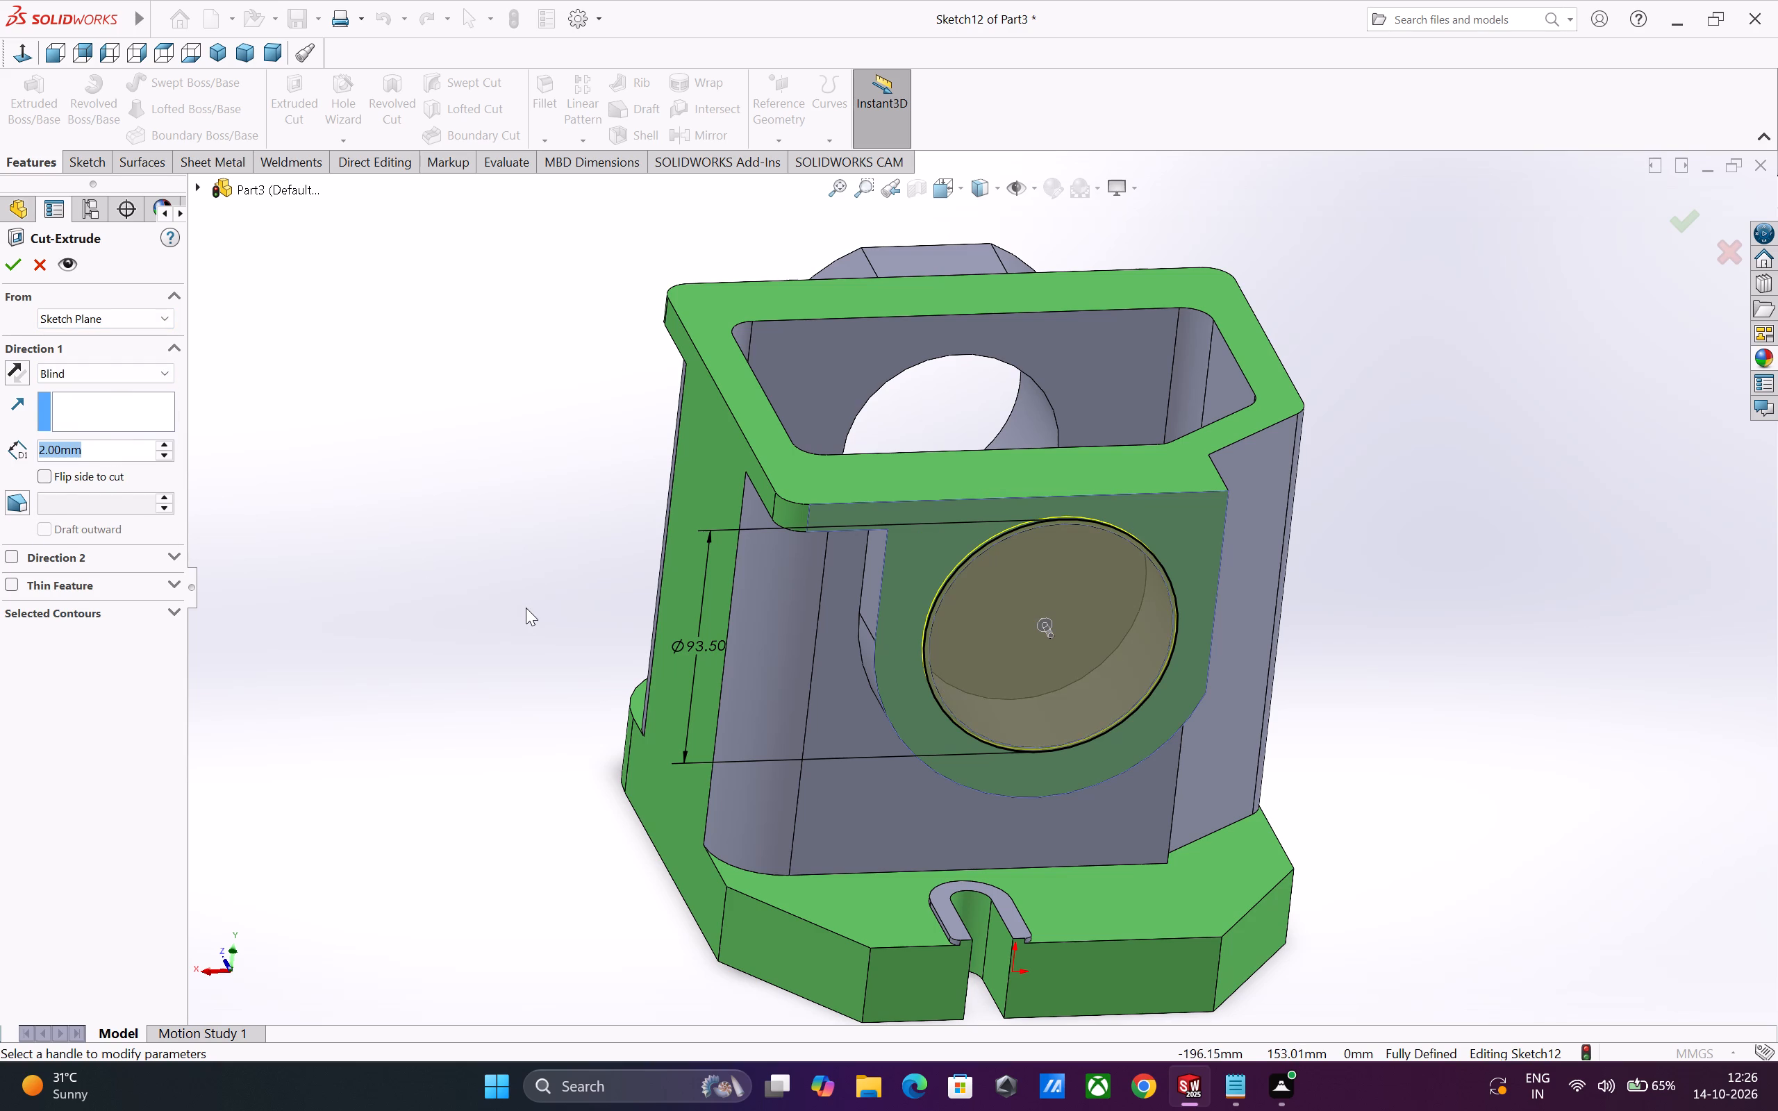
key("3")
key("period")
key("5")
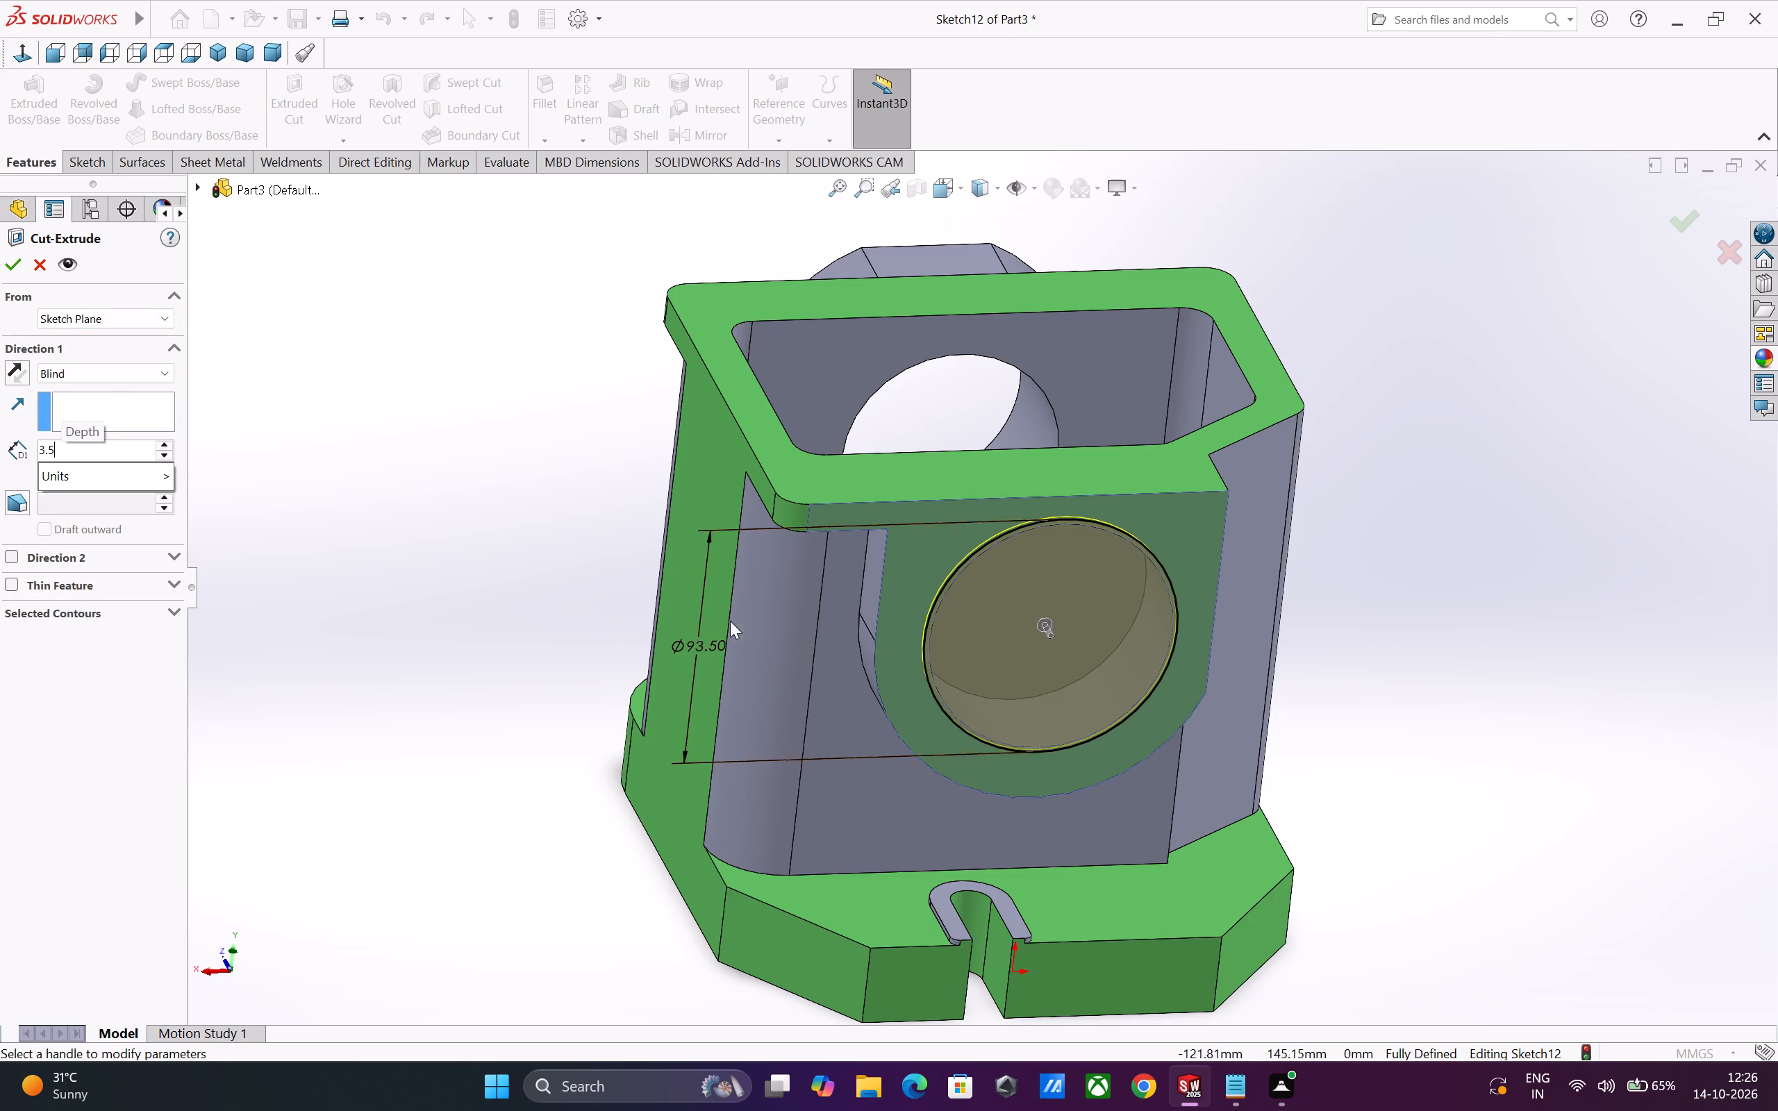
key("BackSpace")
key("3")
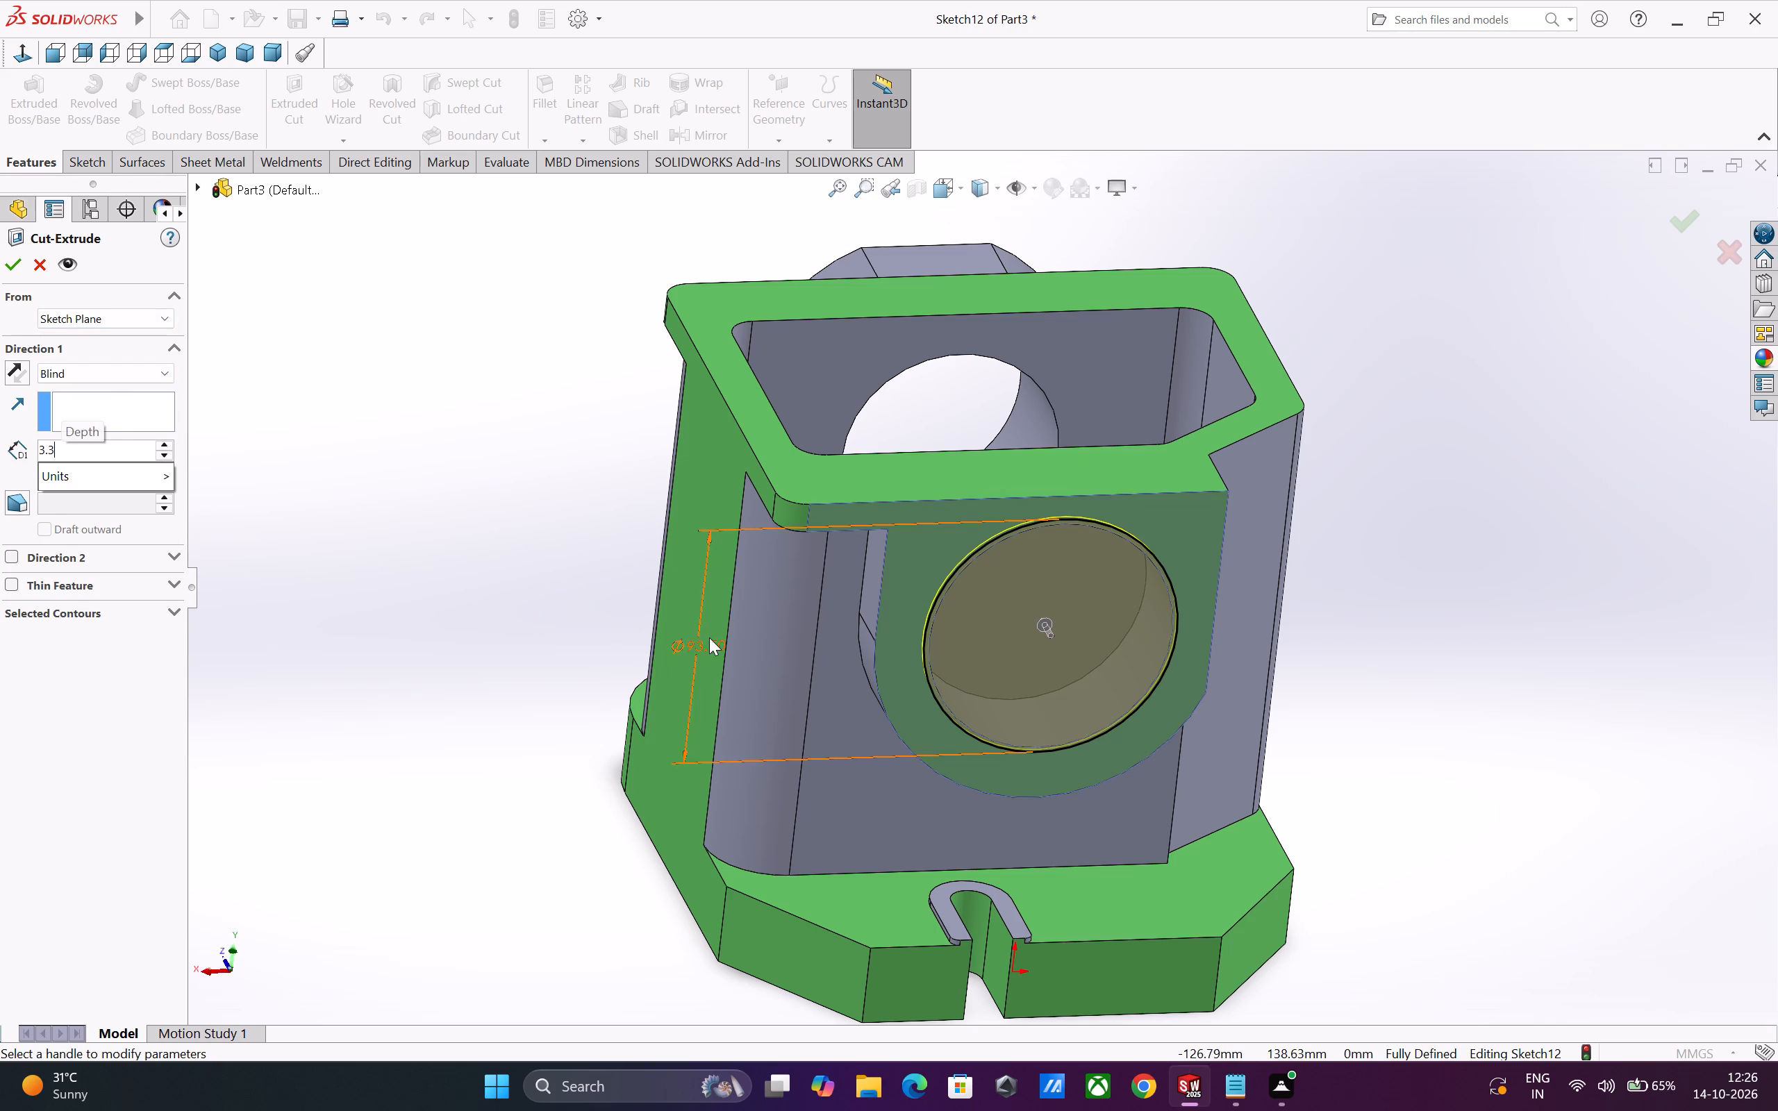
key("Return")
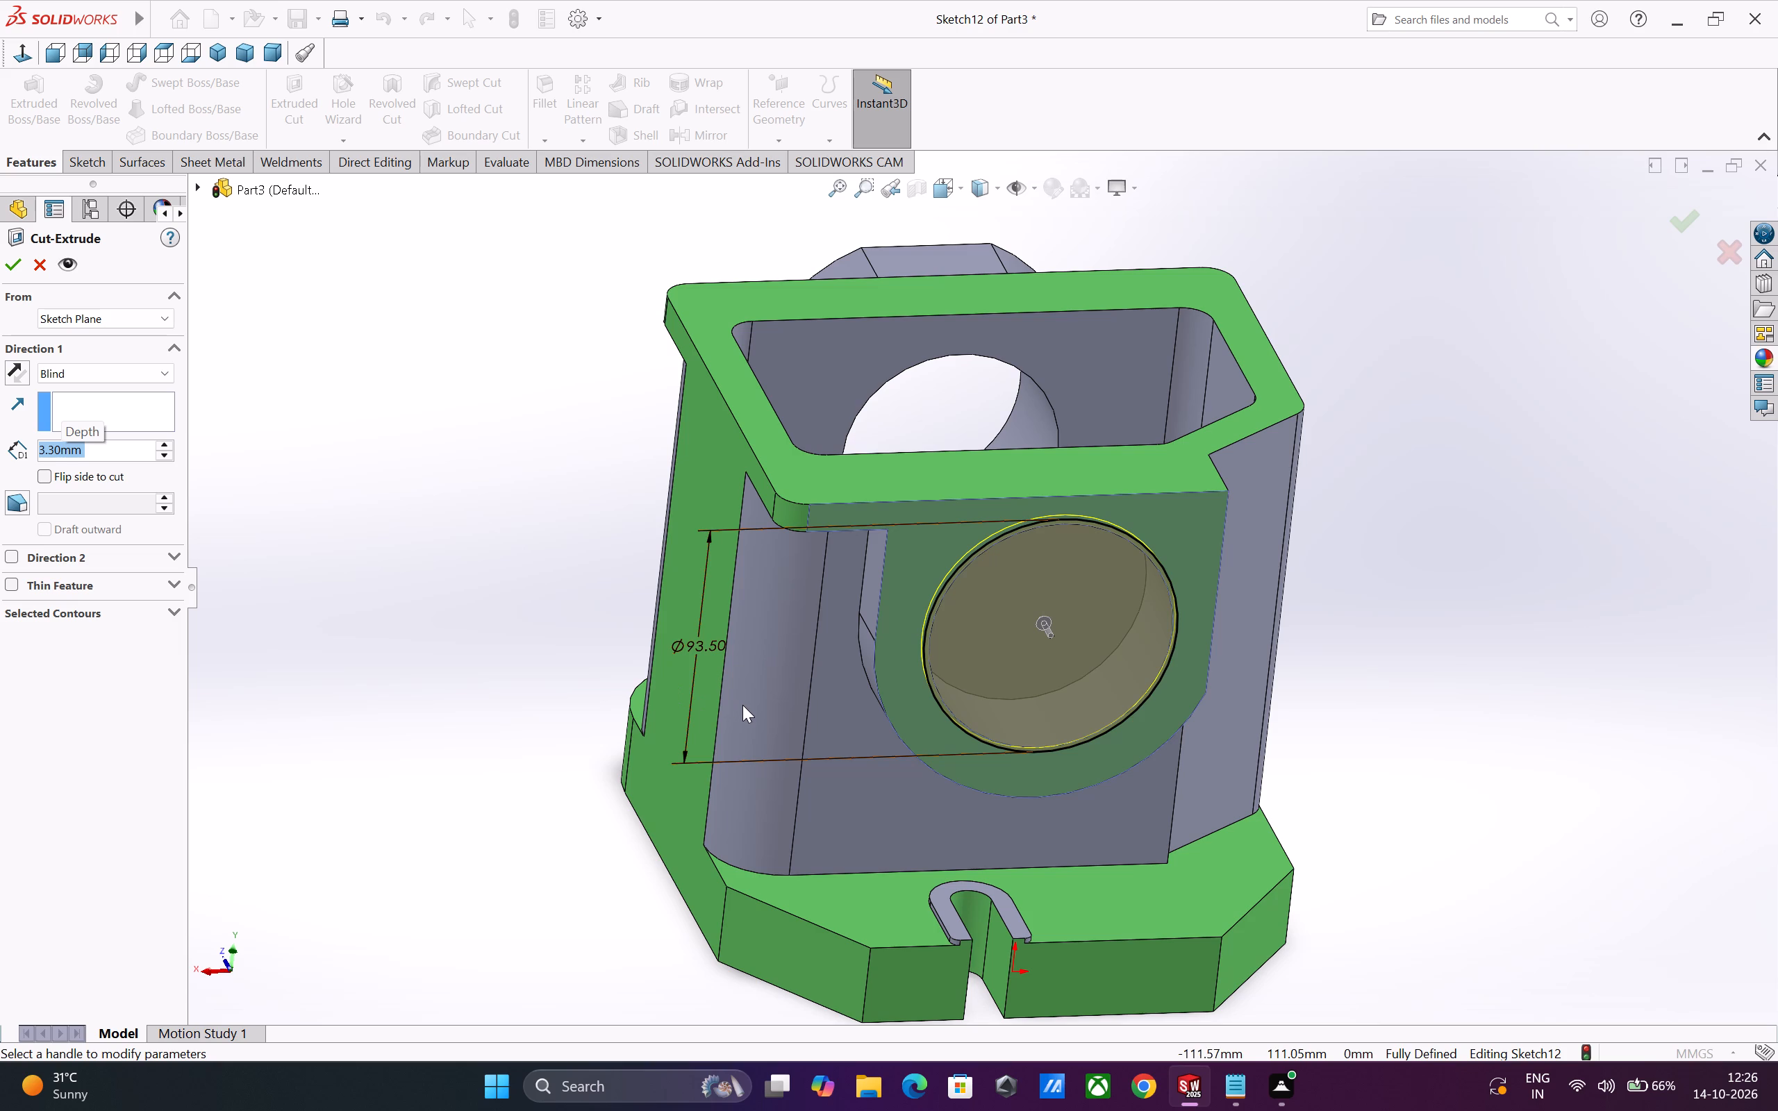
Start the cut at a 34 mm offset from the sketch plane, with the offset direction reversed into the part.
middle_click_drag(745, 705, 757, 702)
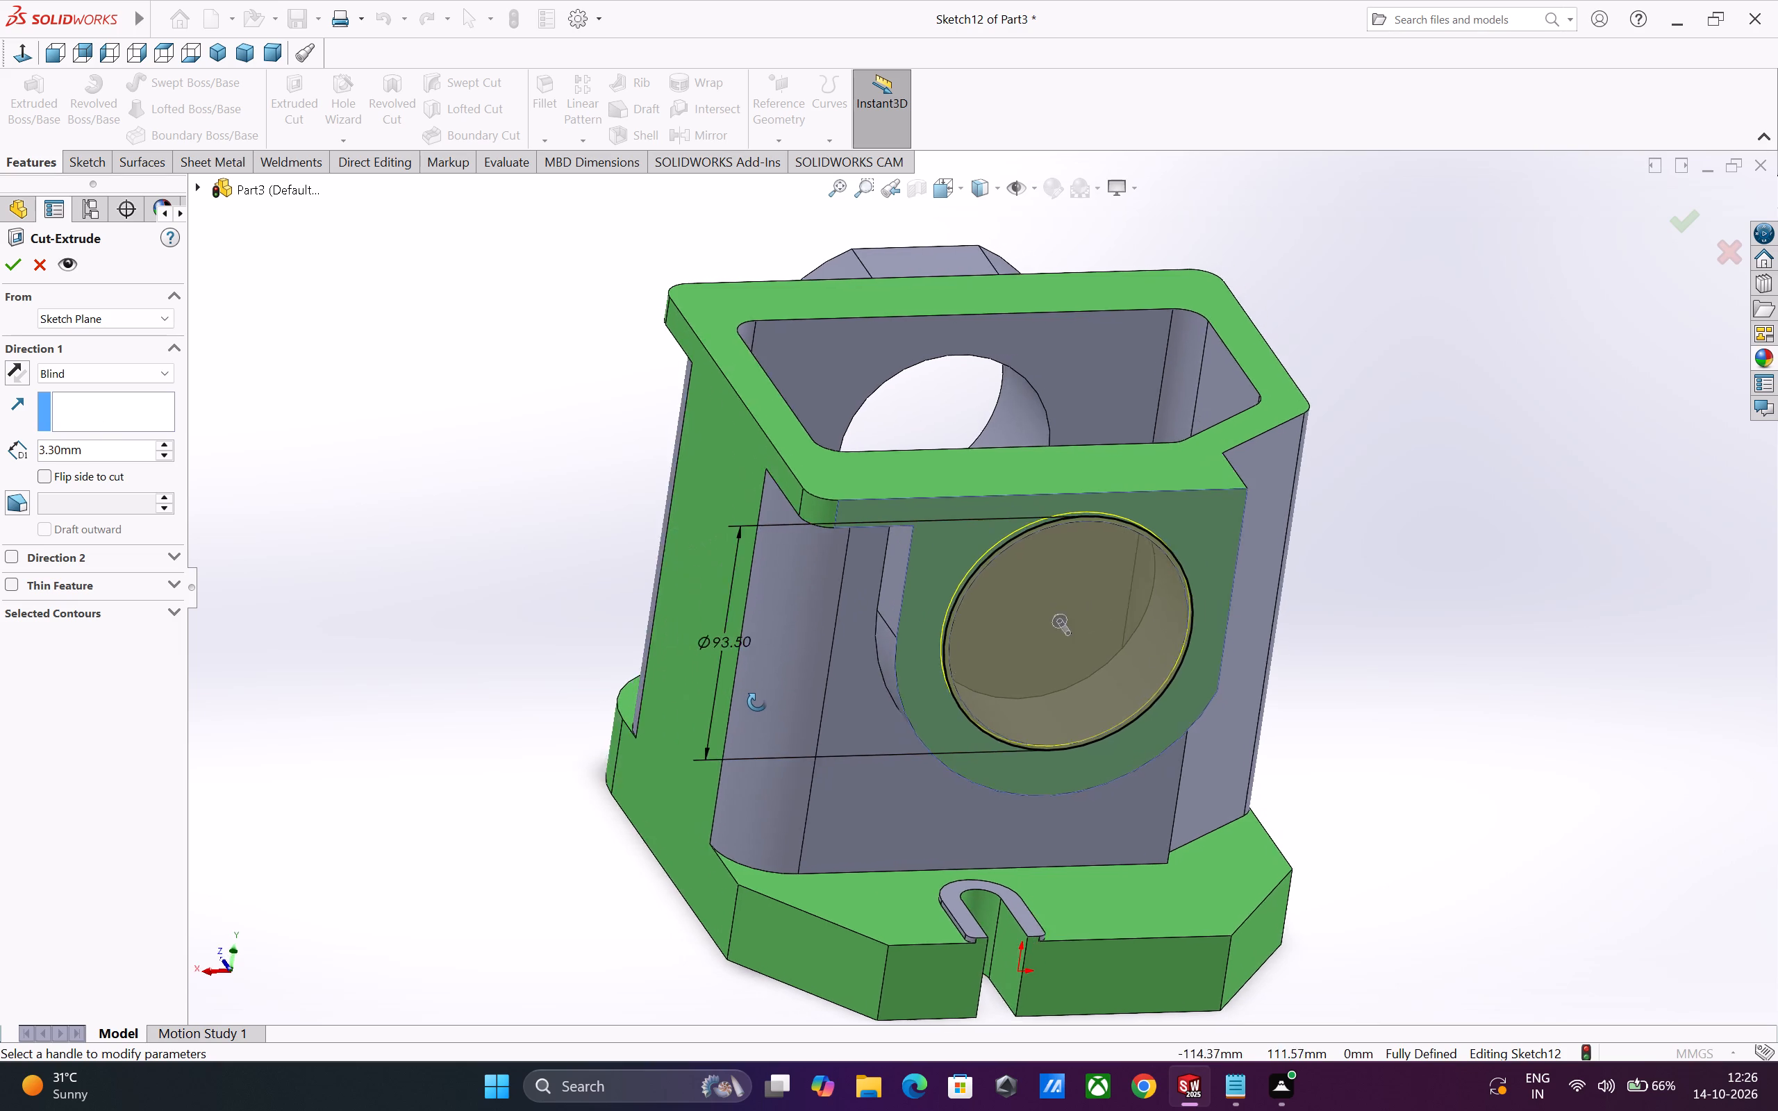
middle_click_drag(757, 702, 820, 678)
scroll(1143, 605, "up", 1)
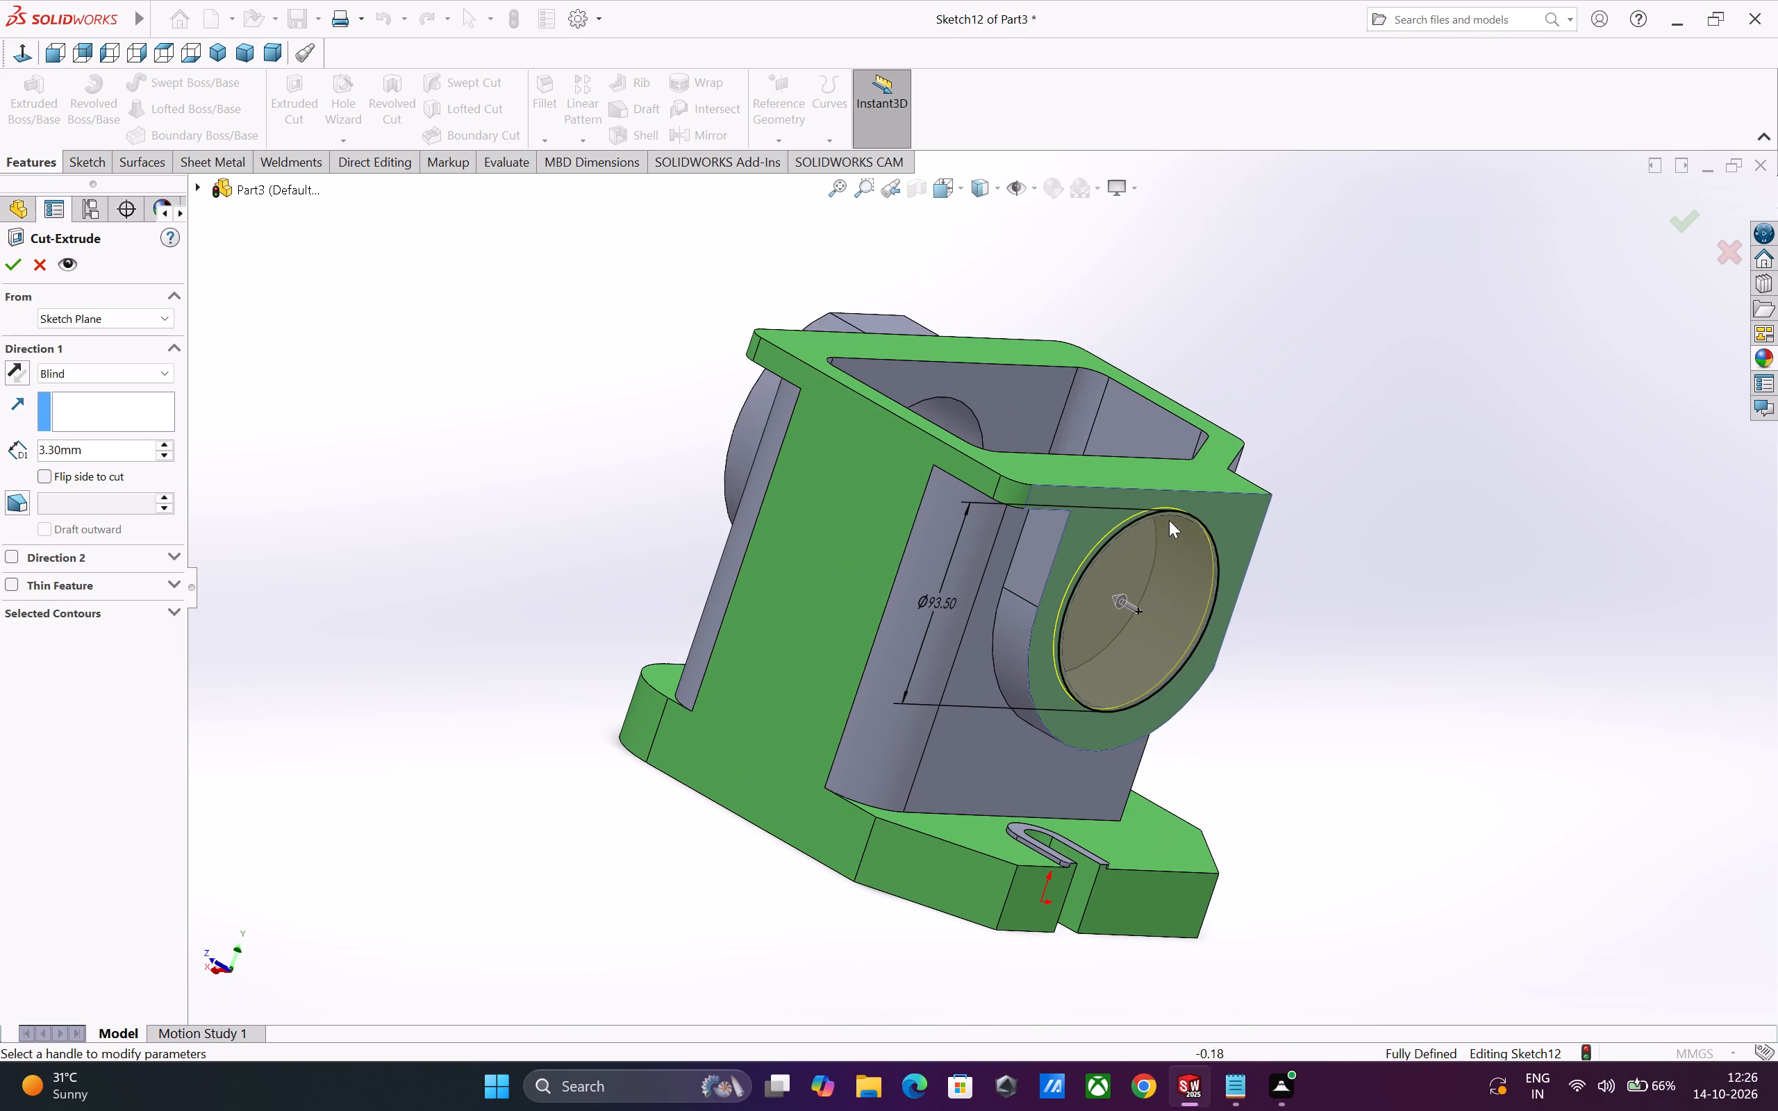
scroll(1169, 511, "down", 2)
middle_click_drag(1160, 517, 1092, 395)
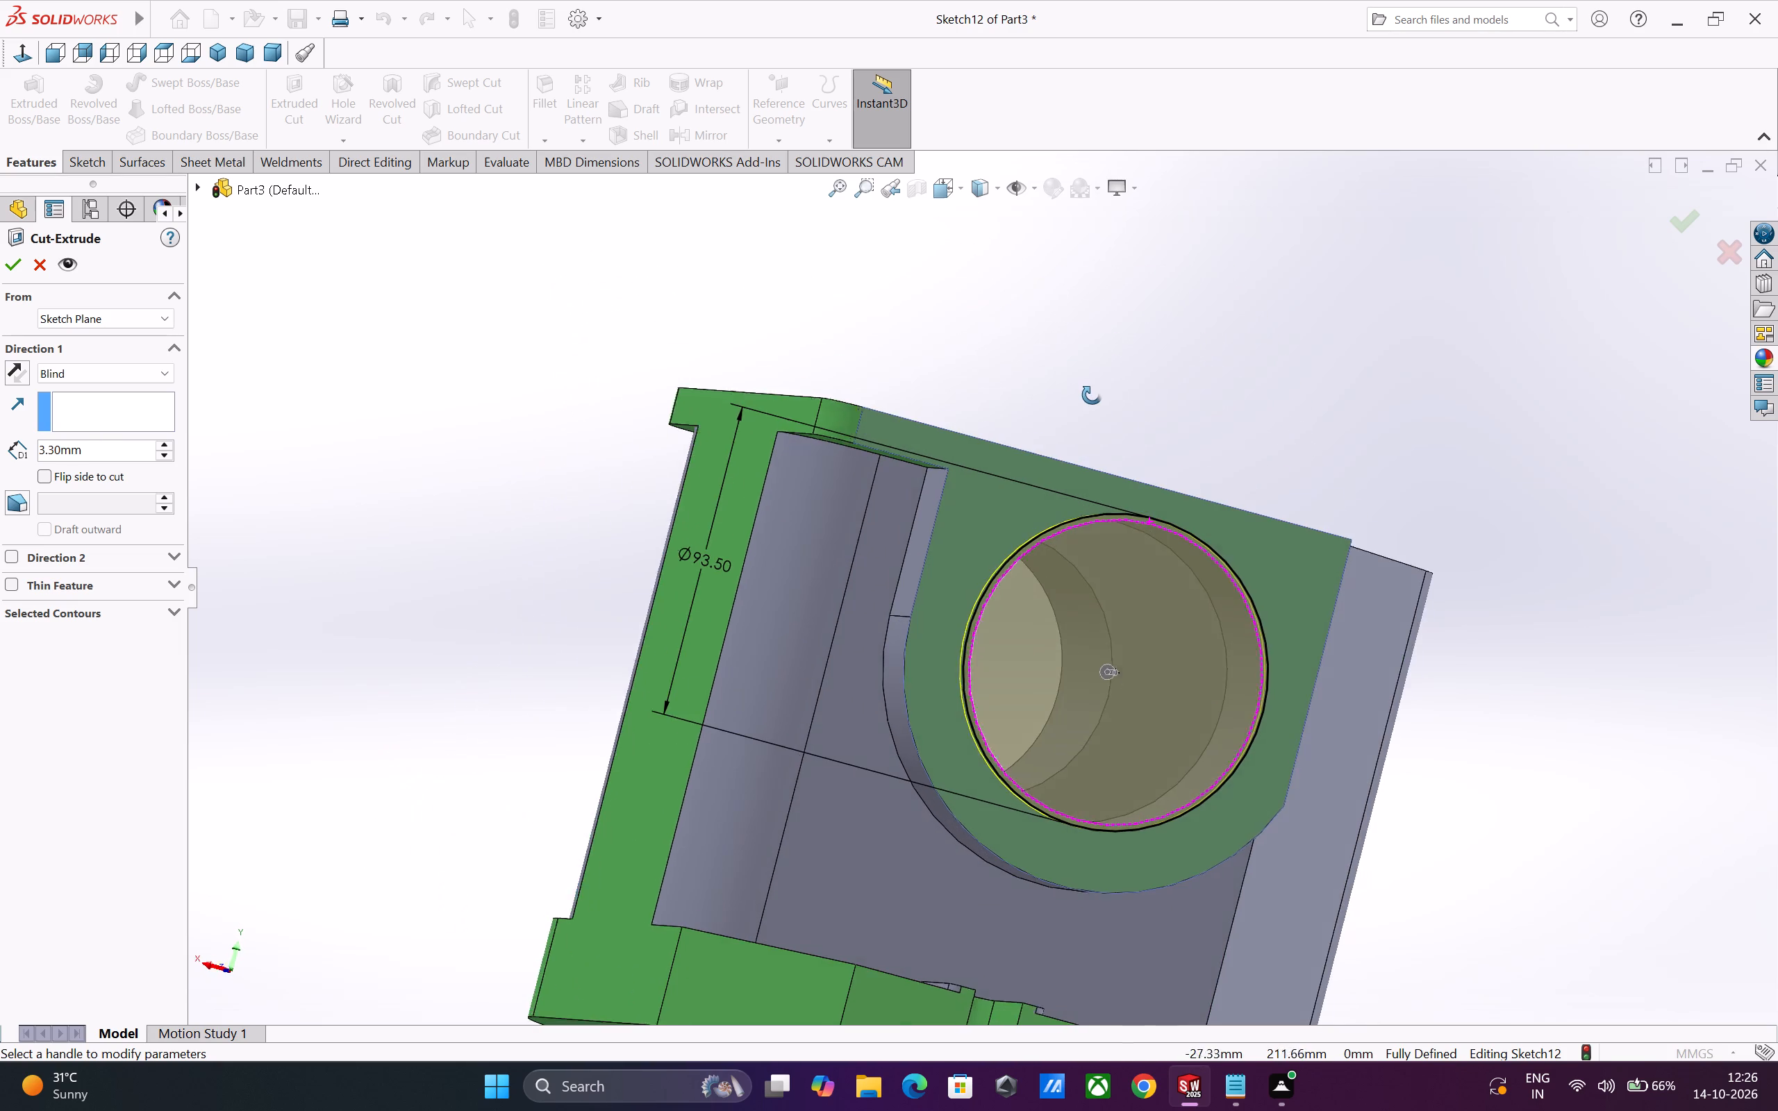
middle_click_drag(1092, 395, 967, 381)
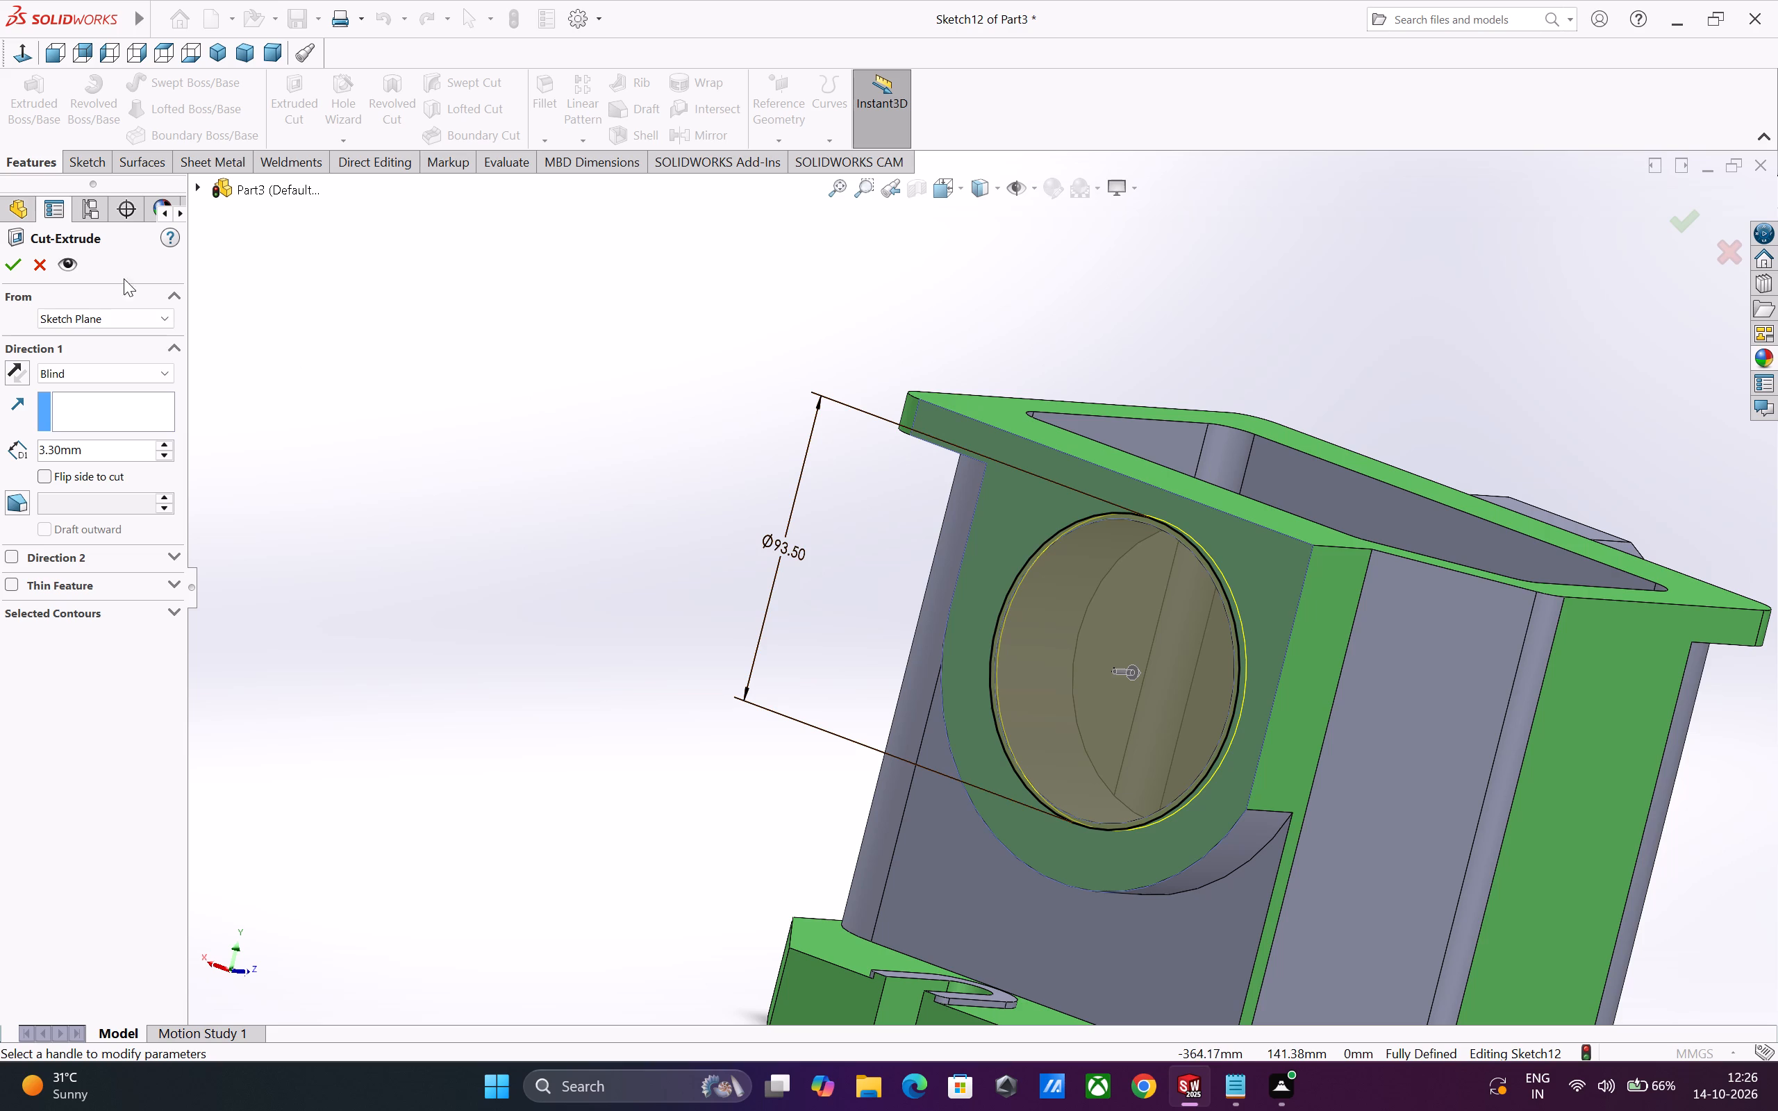
left_click(108, 318)
left_click(120, 378)
double_click(113, 358)
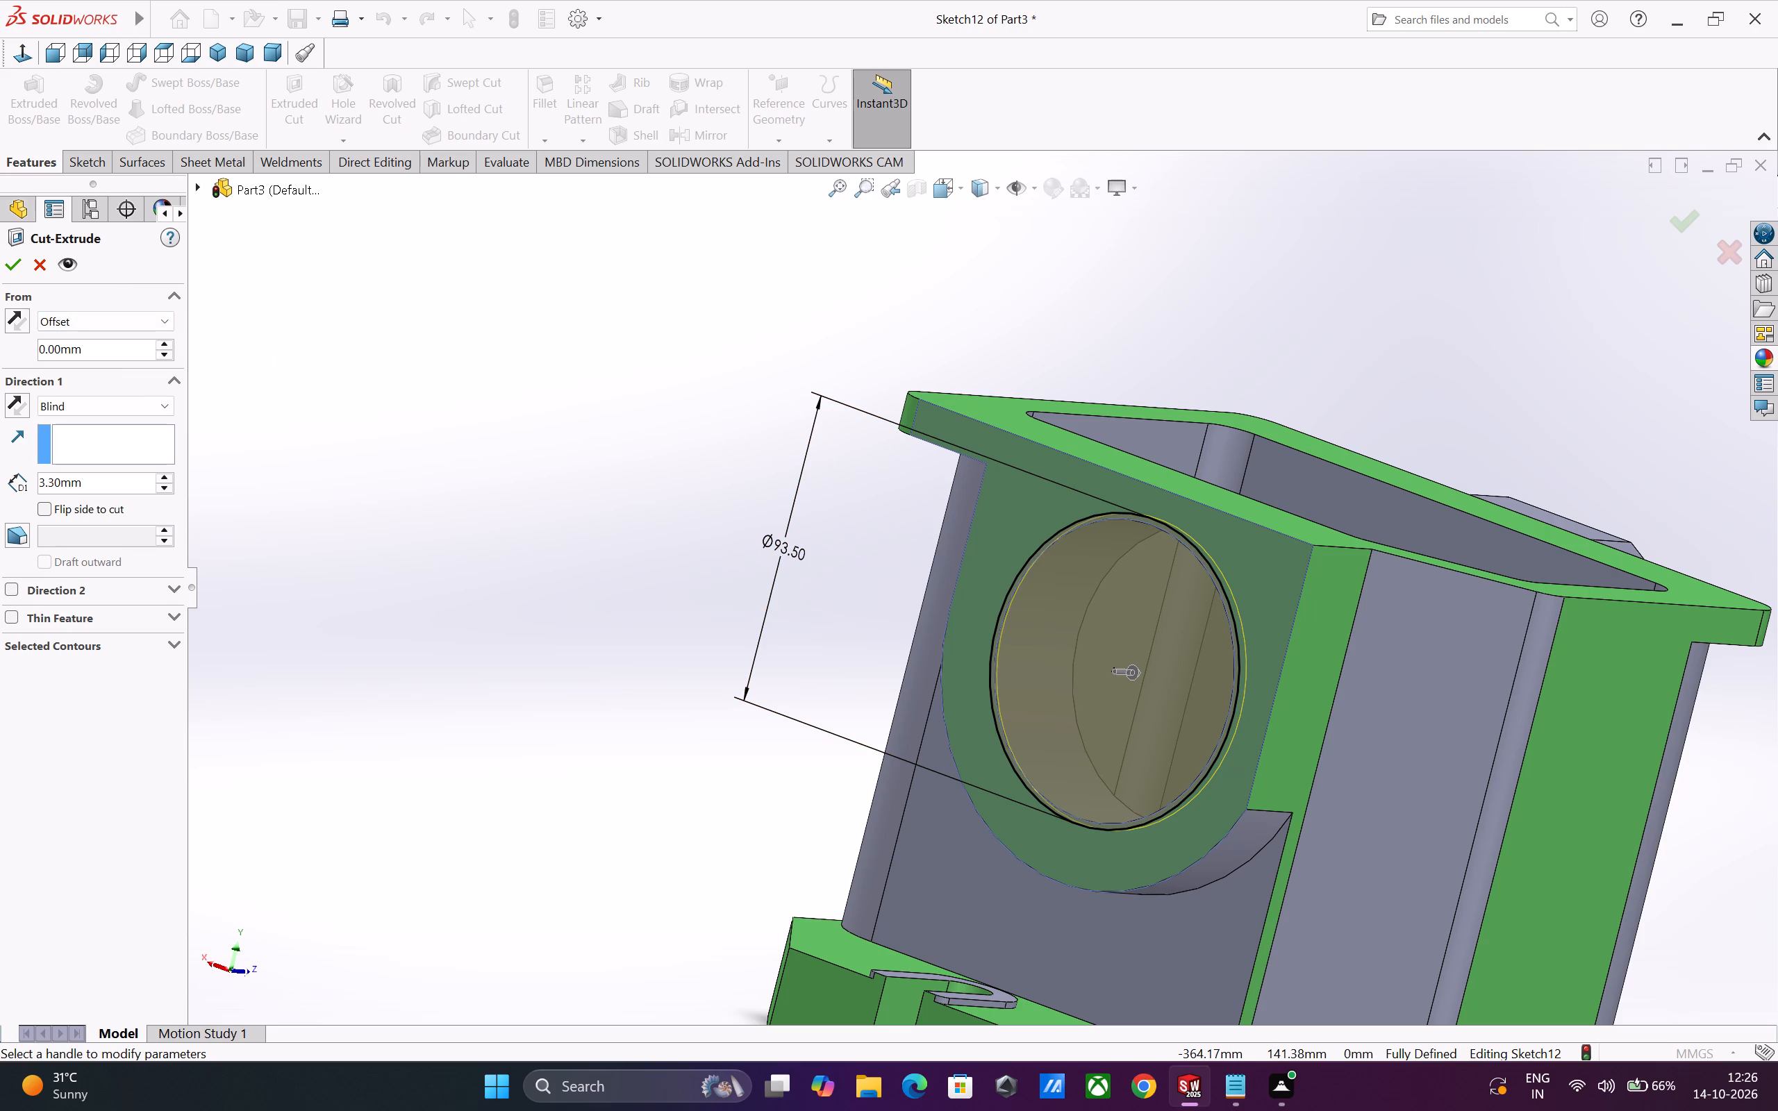
key("3")
key("4")
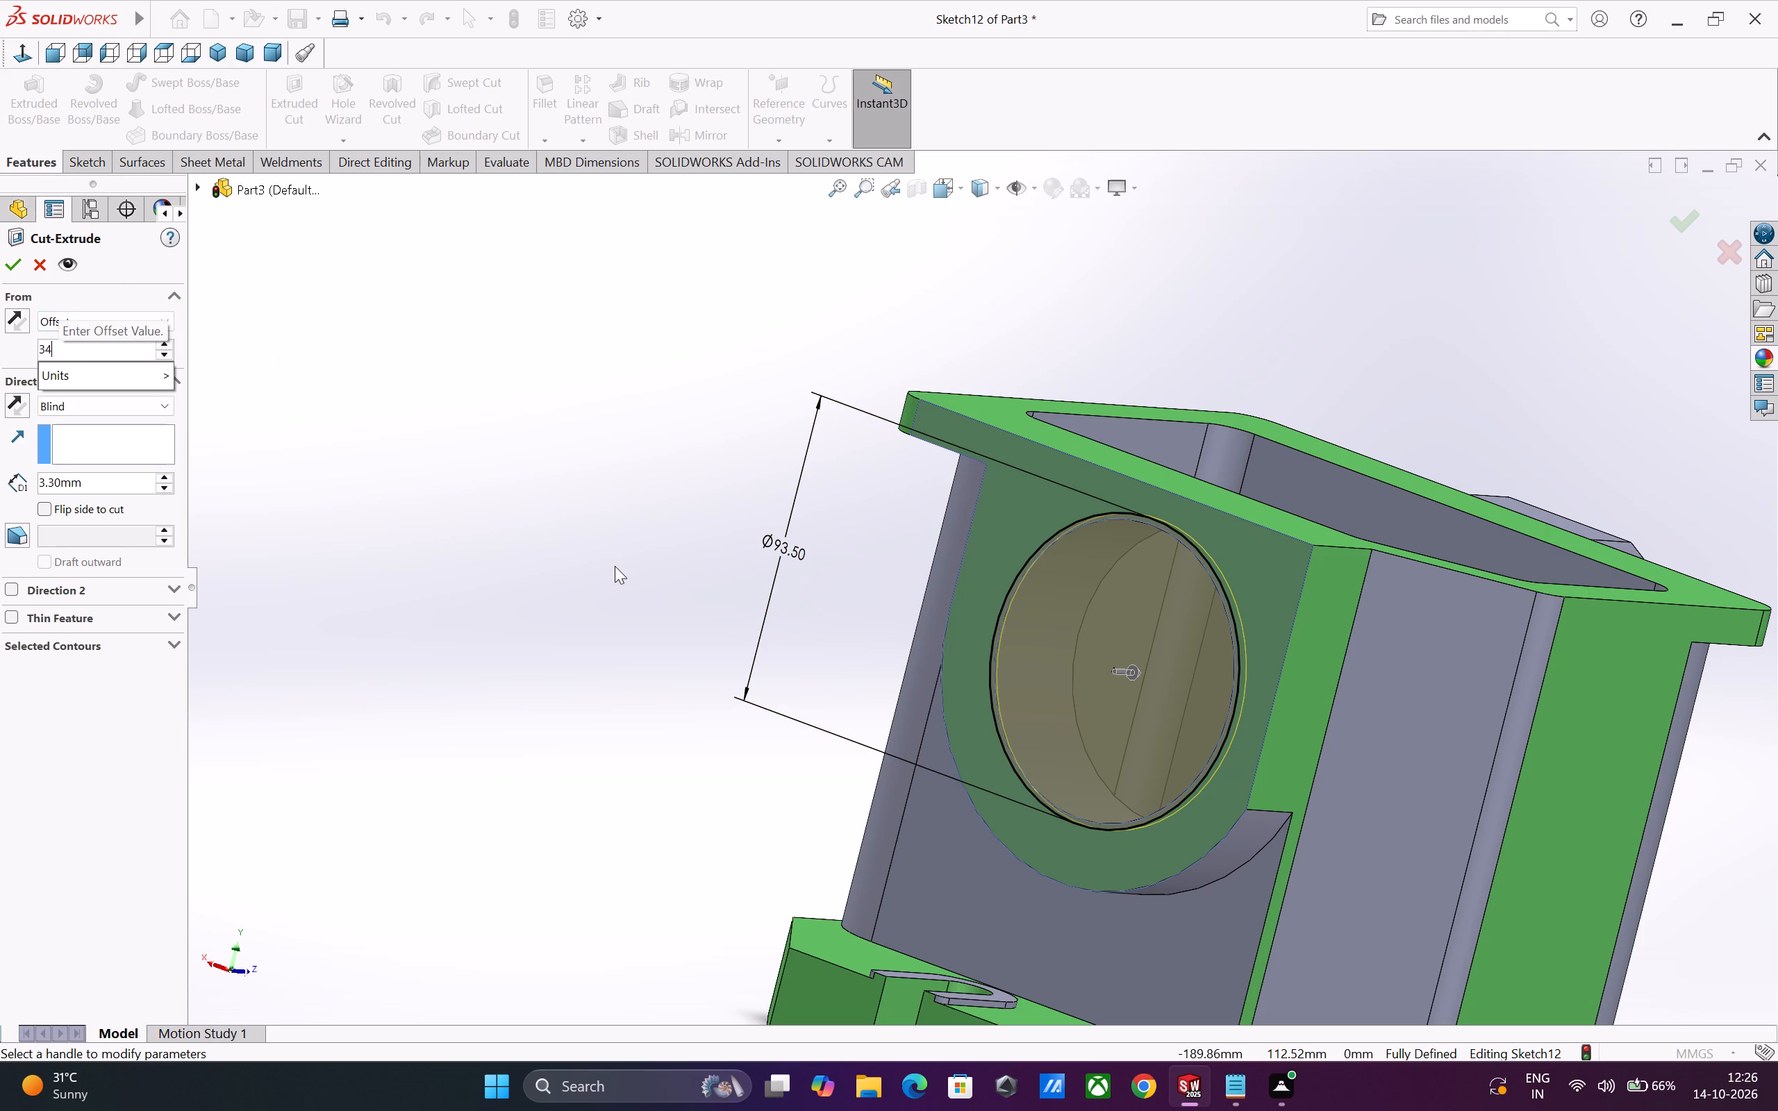
key("Return")
left_click(14, 317)
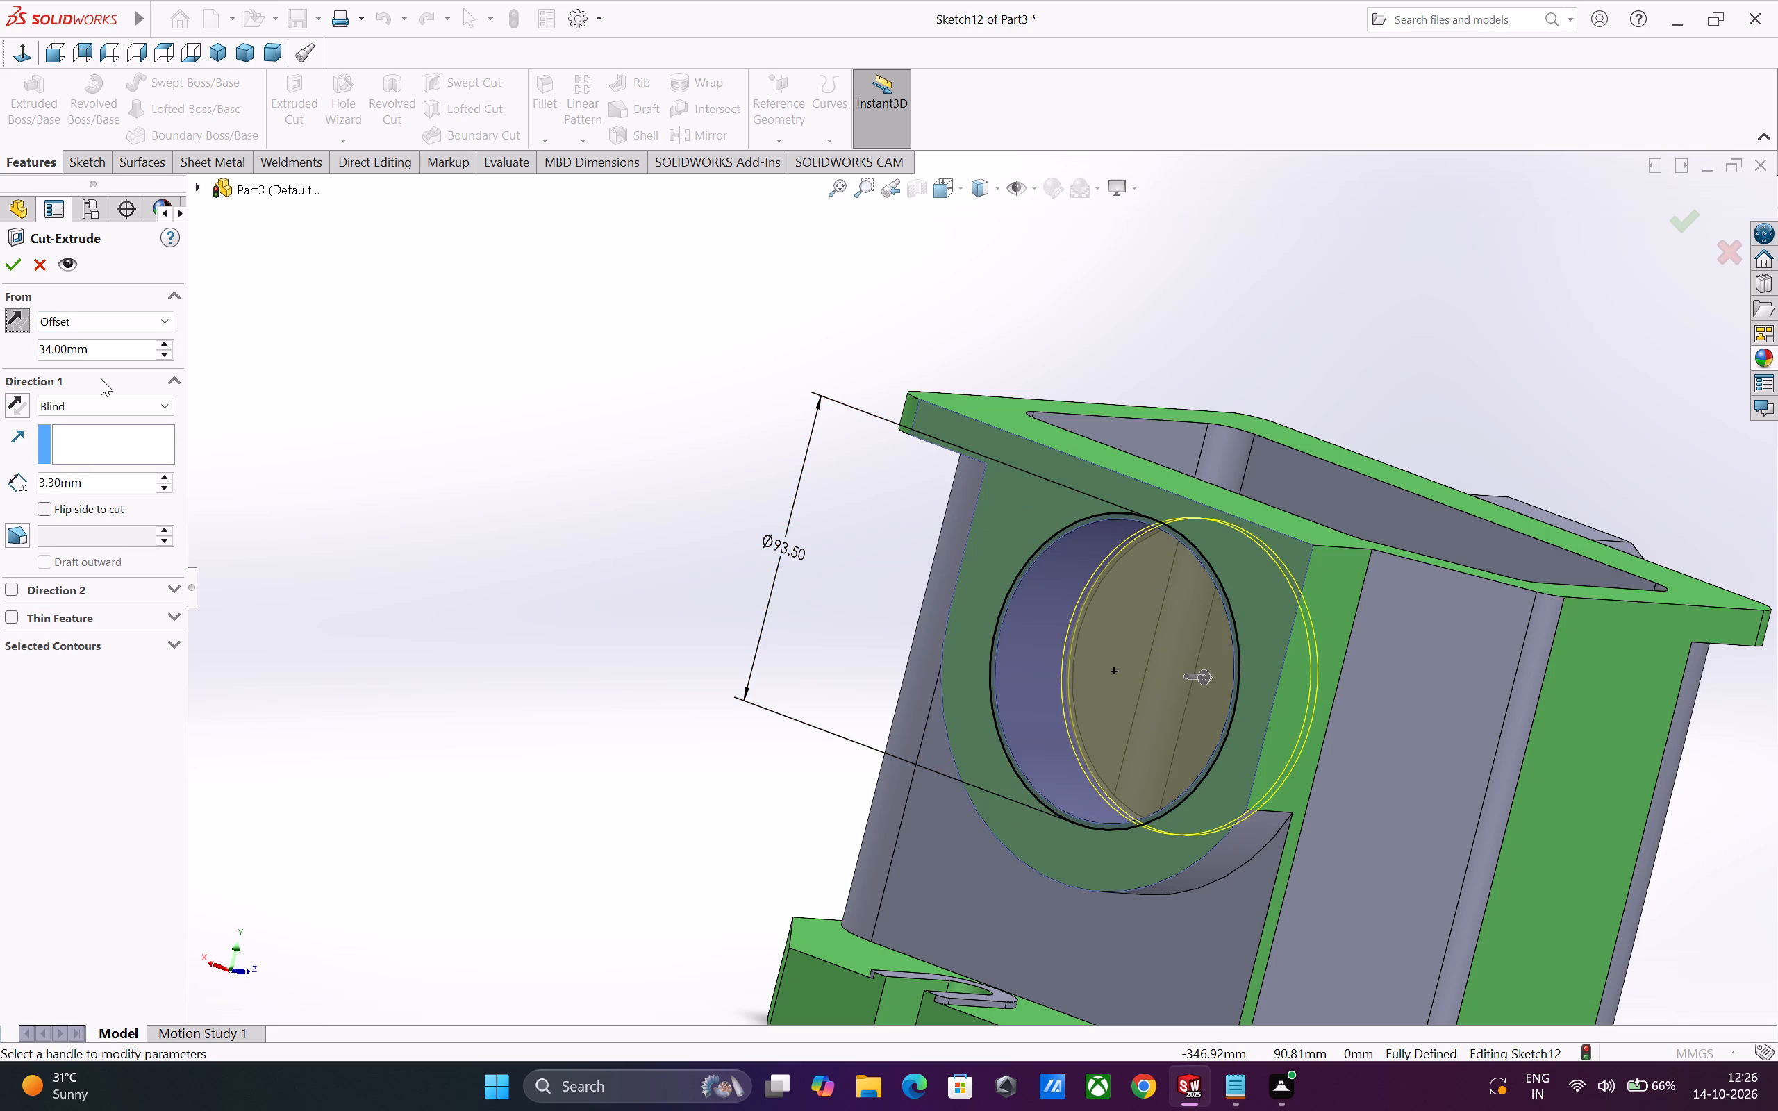
Examine the cut preview's position and direction relative to the boss wall and the inner cavity.
middle_click_drag(240, 466, 113, 626)
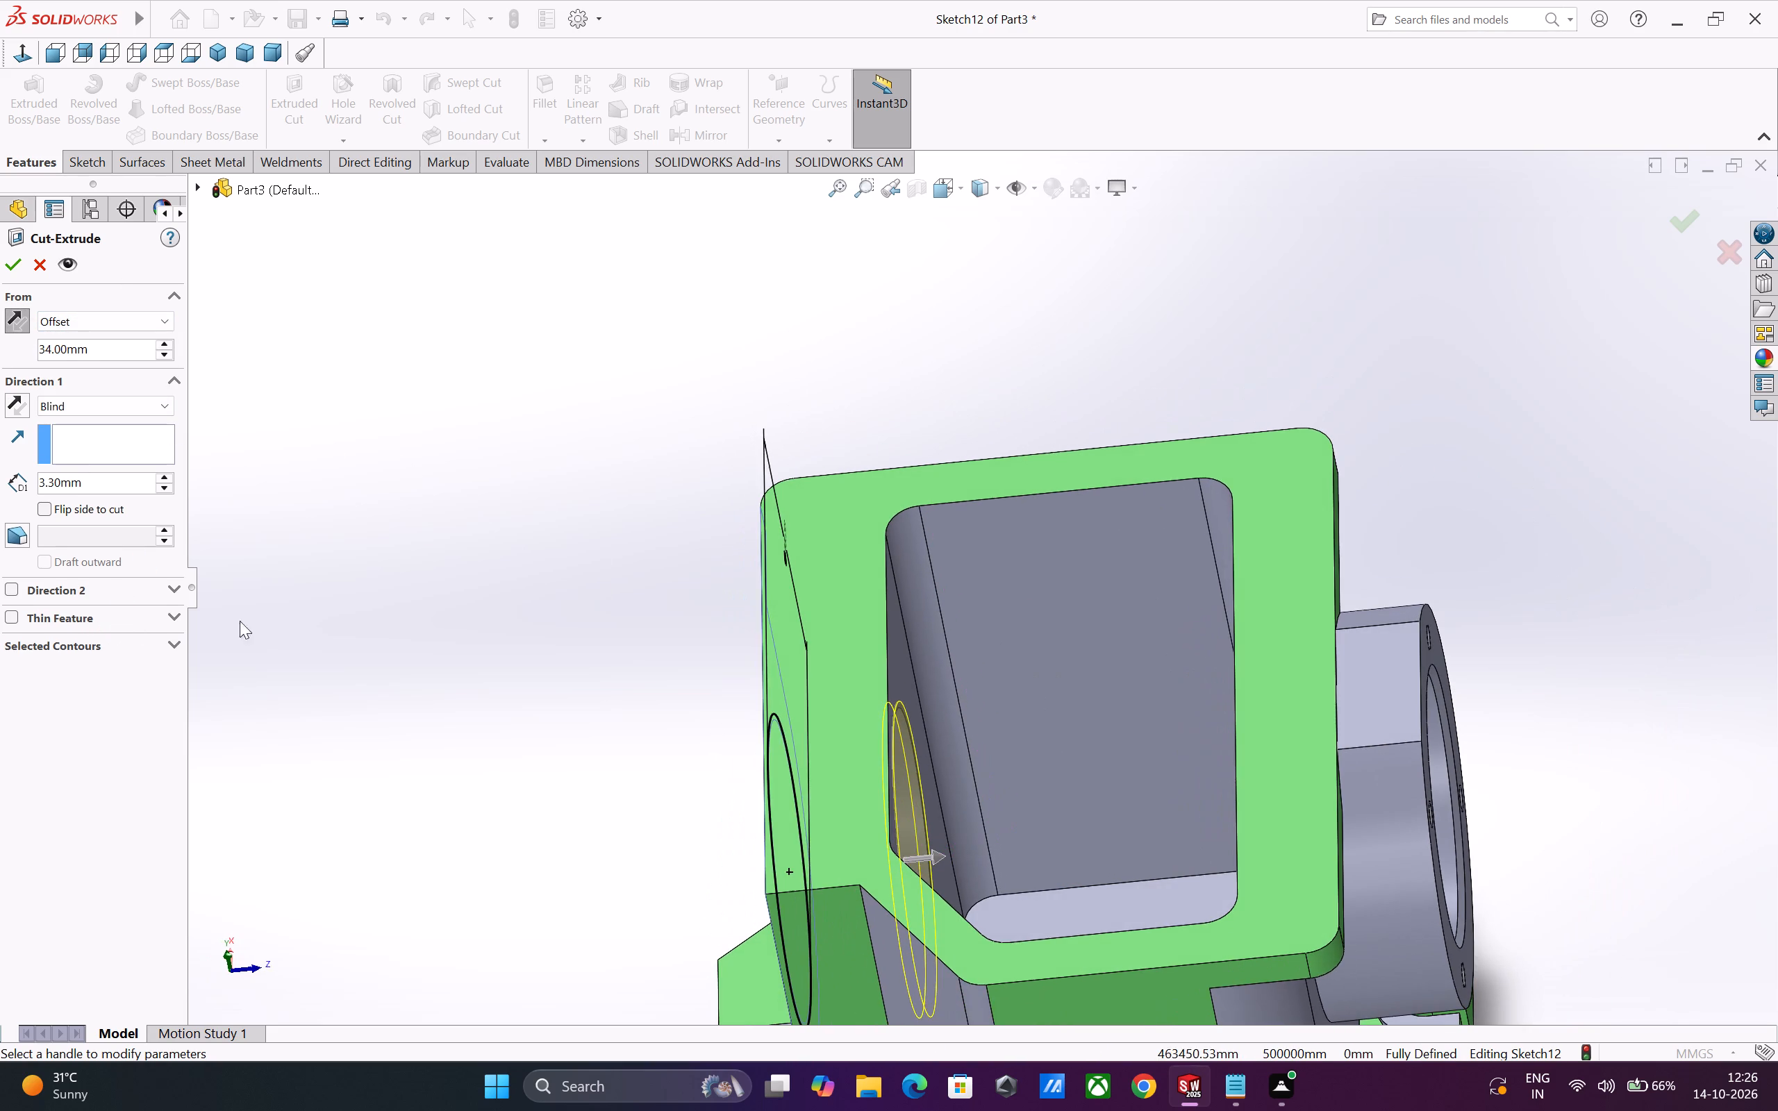
middle_click_drag(287, 615, 299, 608)
scroll(431, 665, "up", 1)
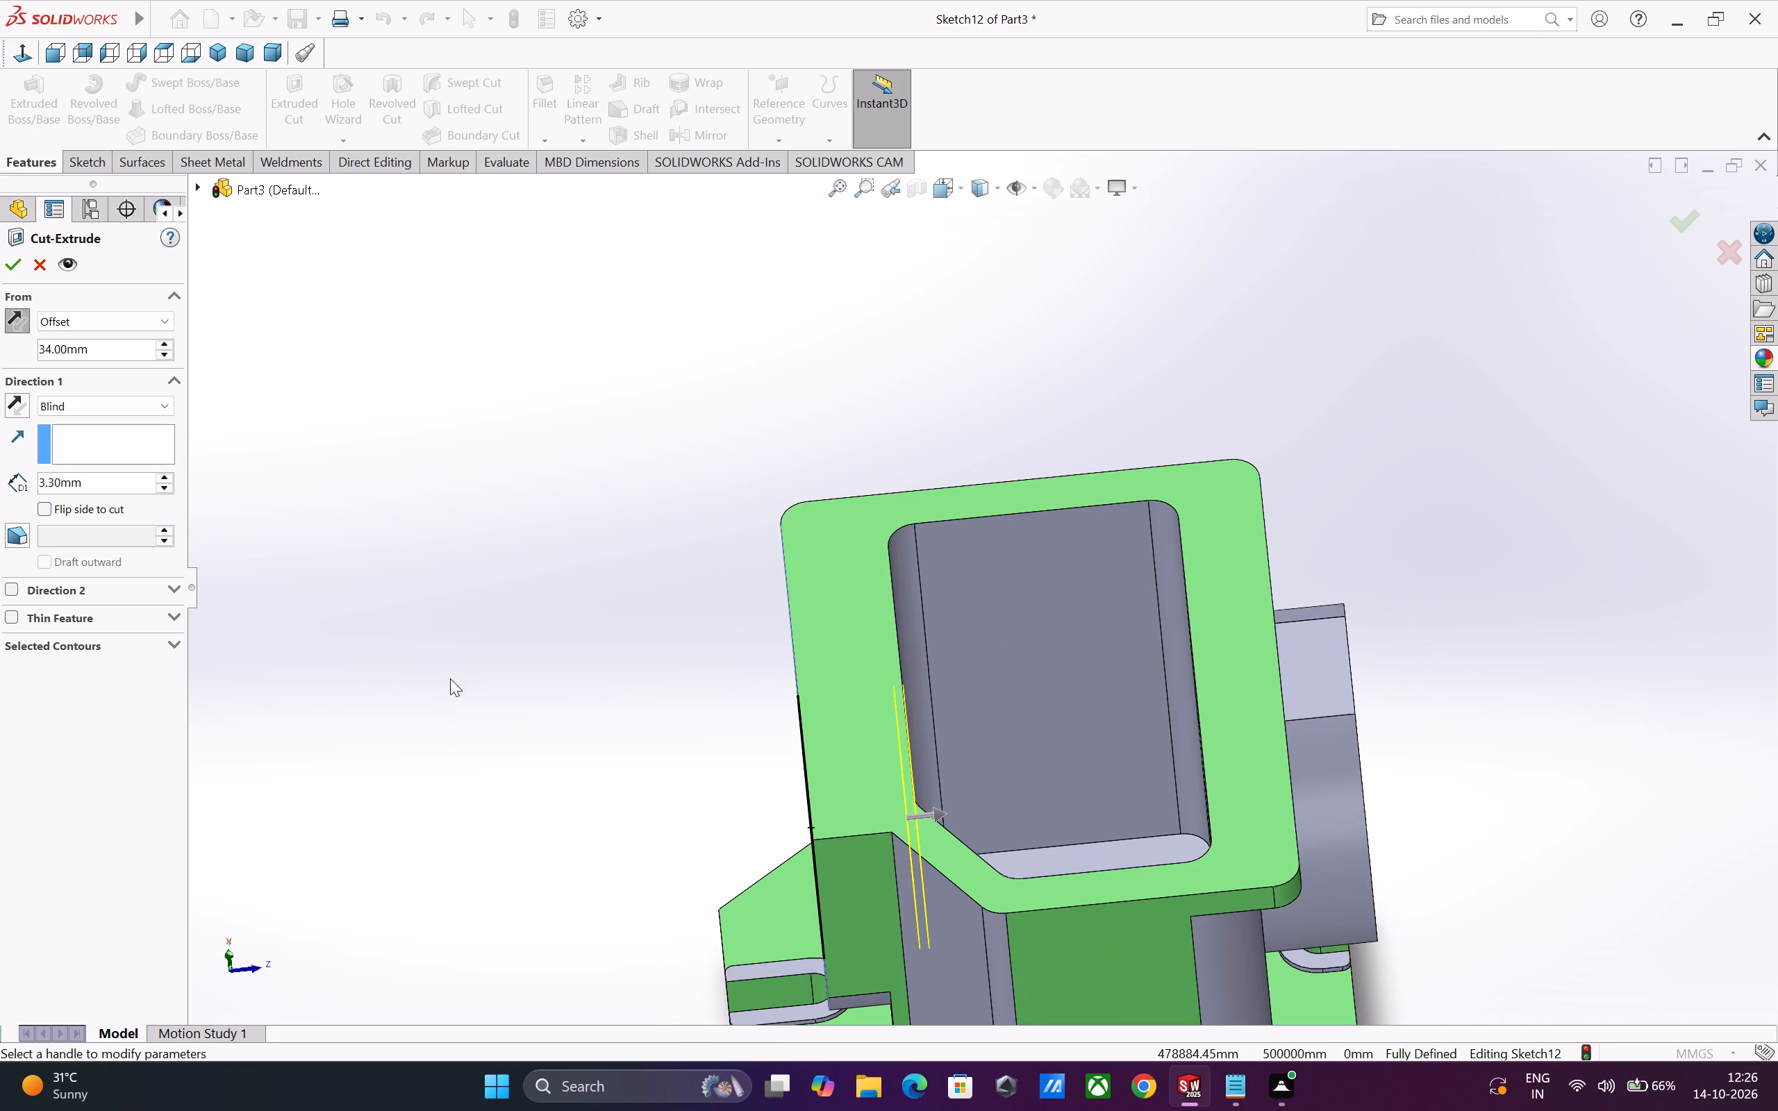
scroll(450, 678, "up", 3)
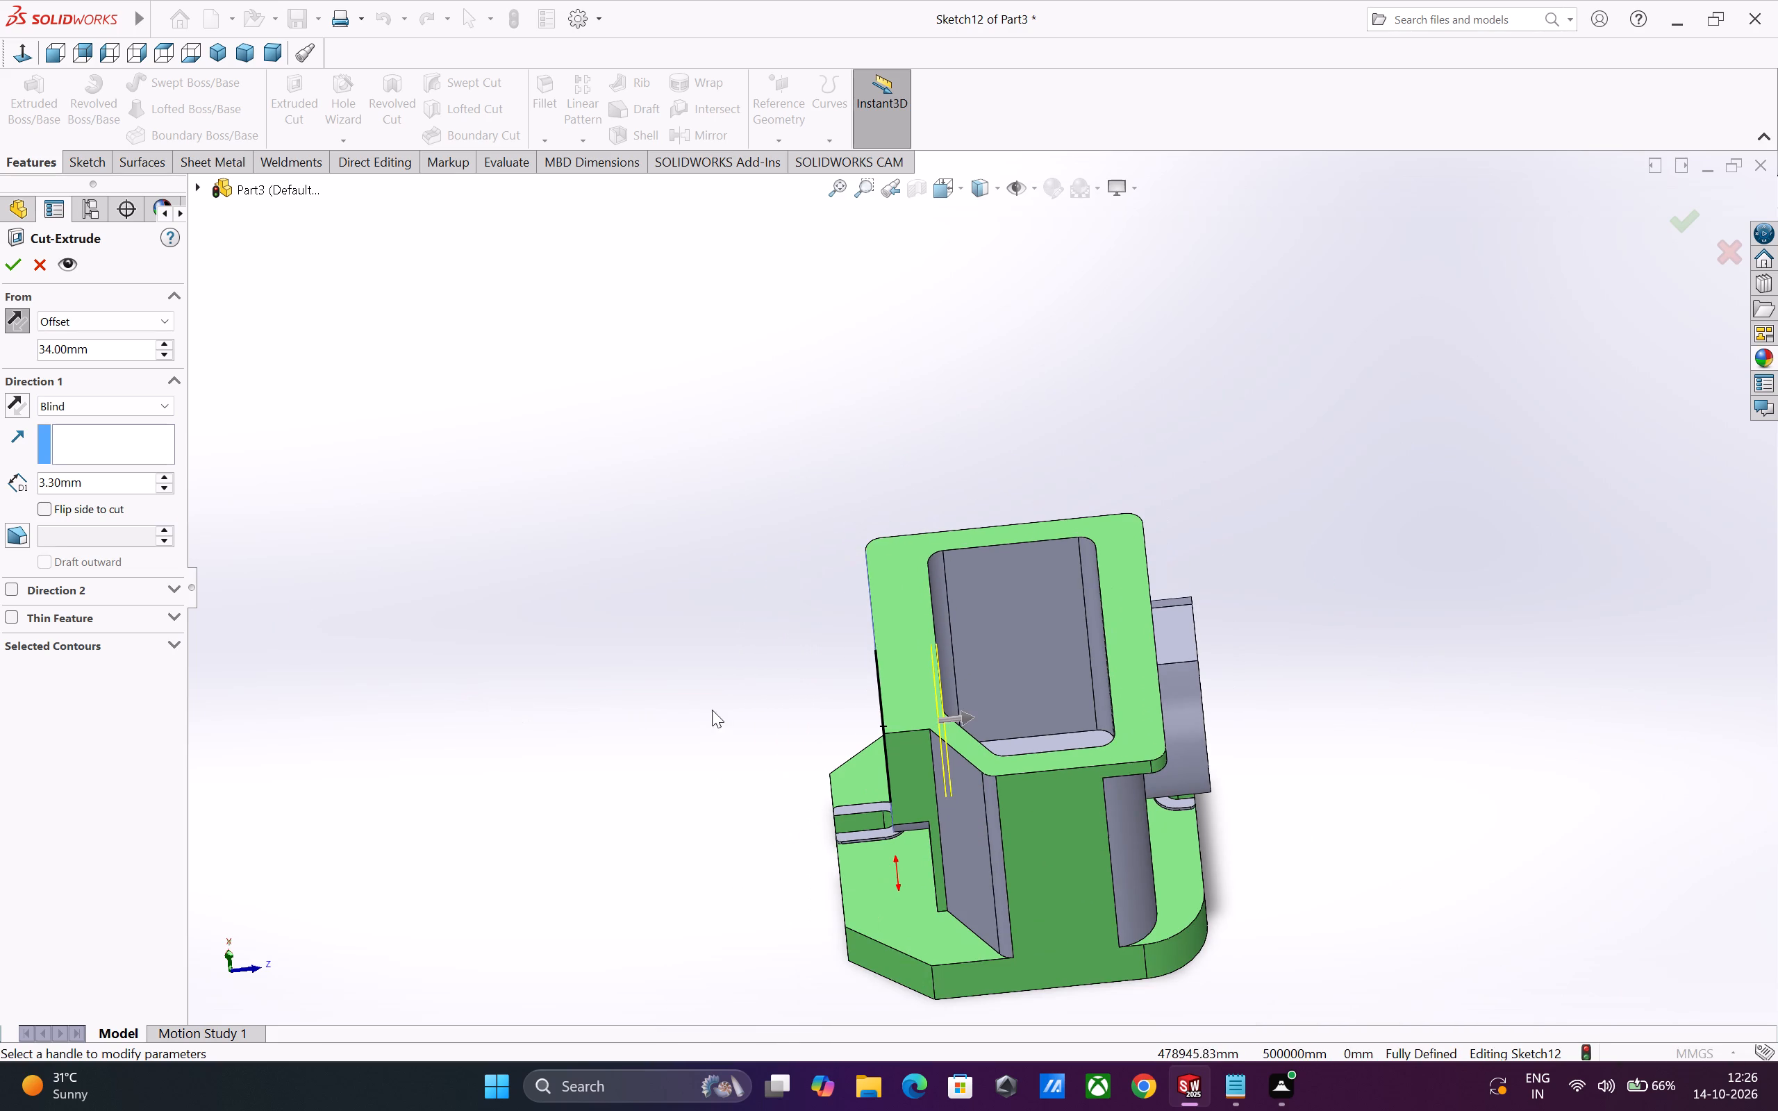
middle_click_drag(761, 709, 763, 715)
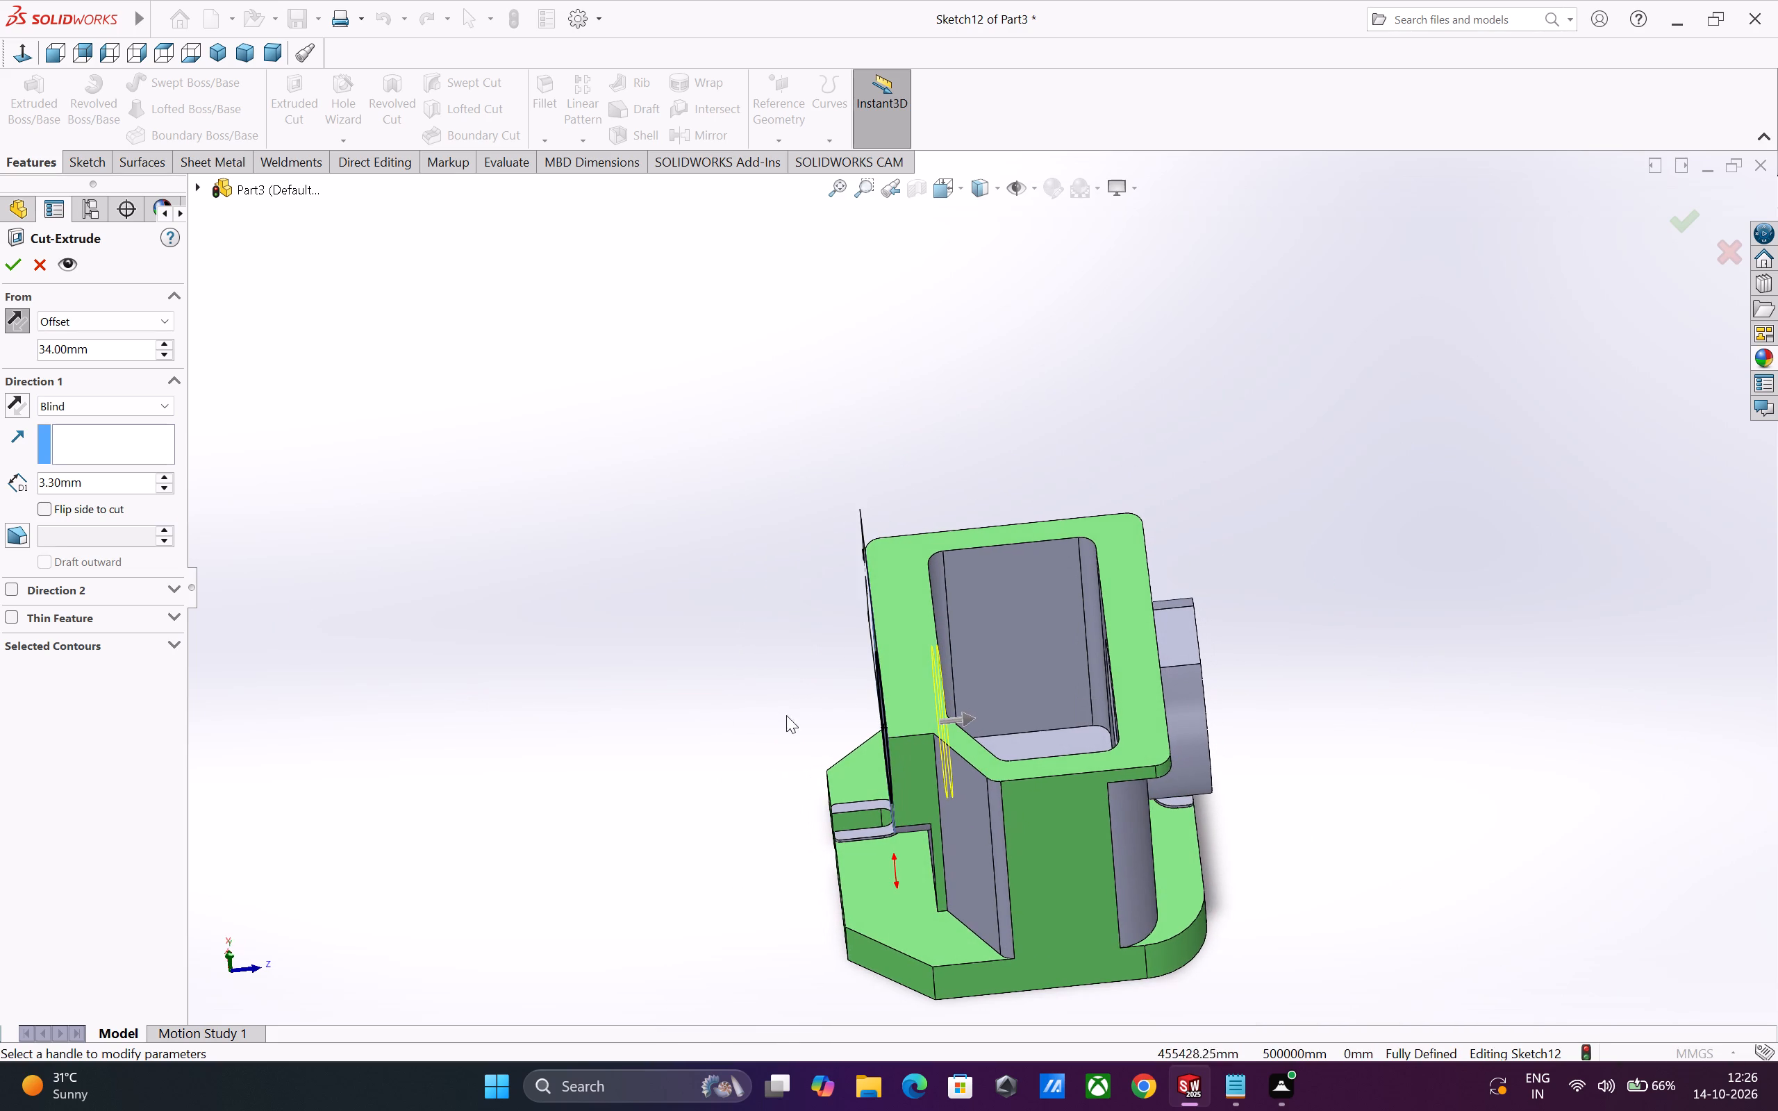
scroll(948, 714, "down", 4)
middle_click_drag(943, 717, 903, 743)
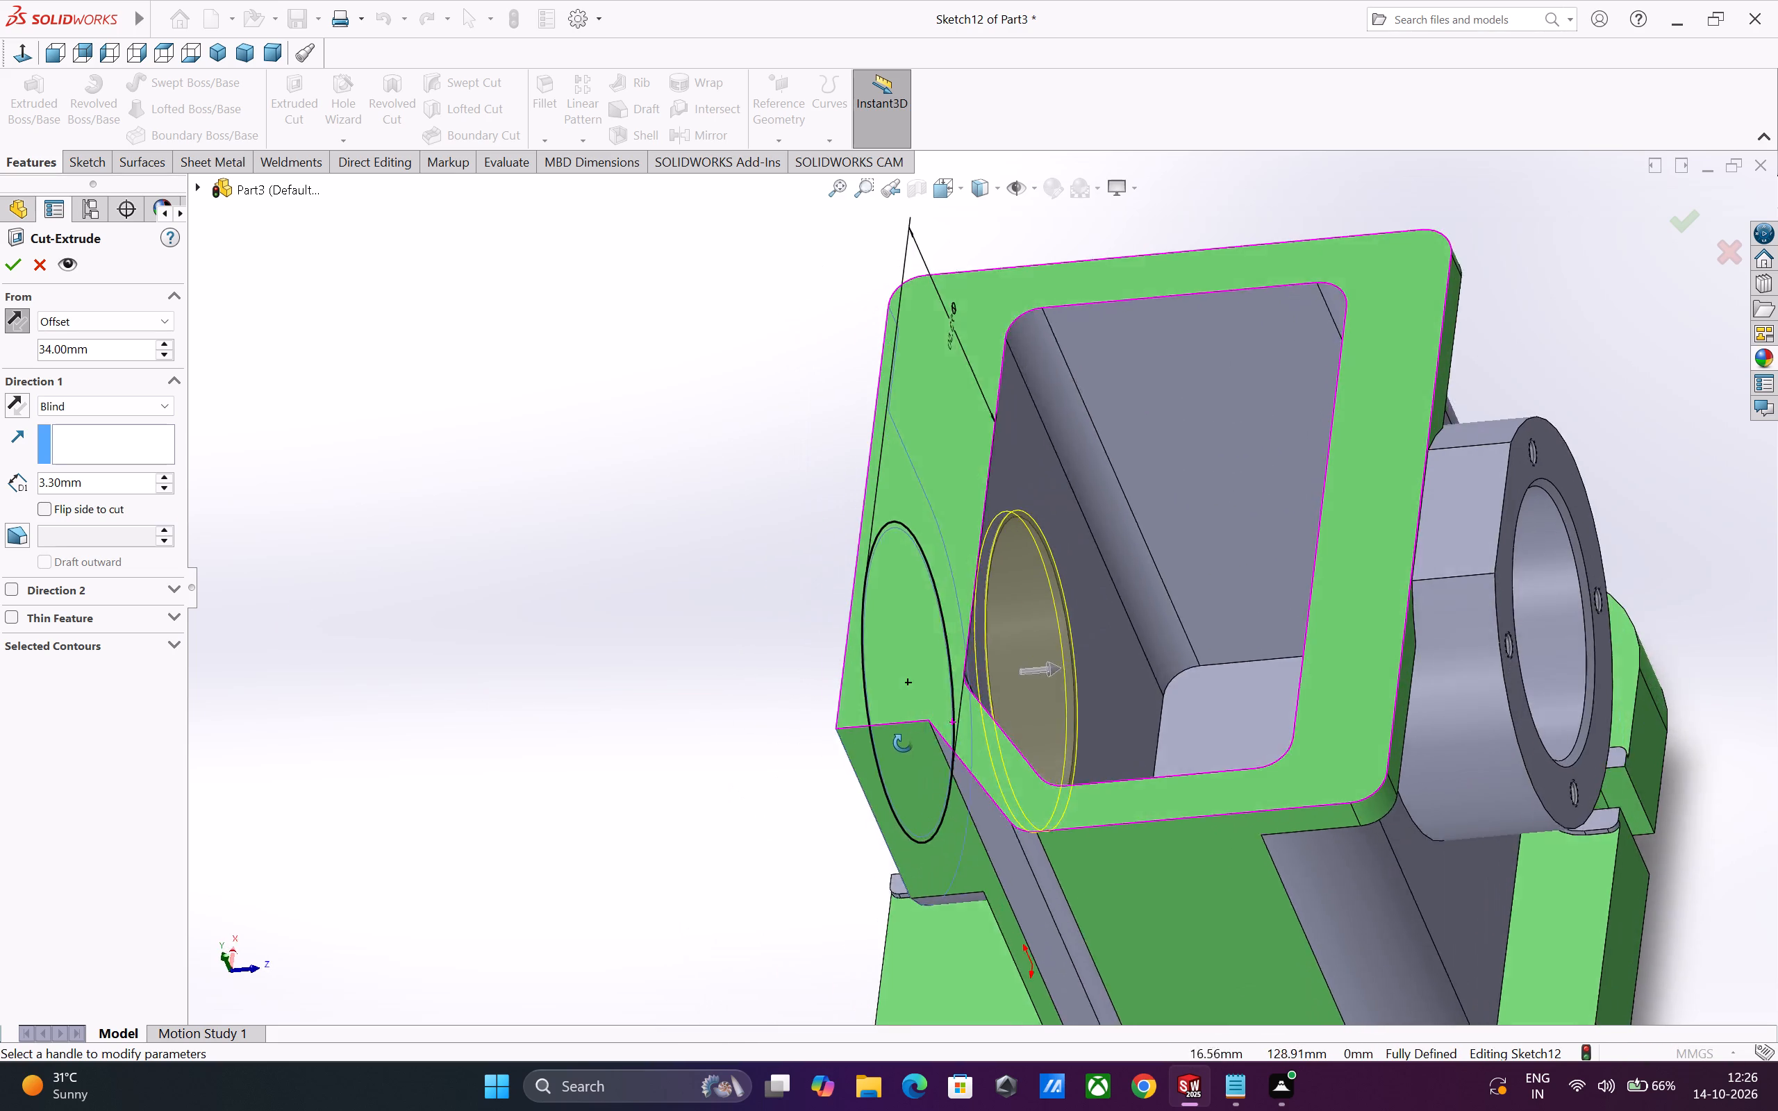
middle_click_drag(903, 743, 888, 755)
scroll(904, 756, "up", 1)
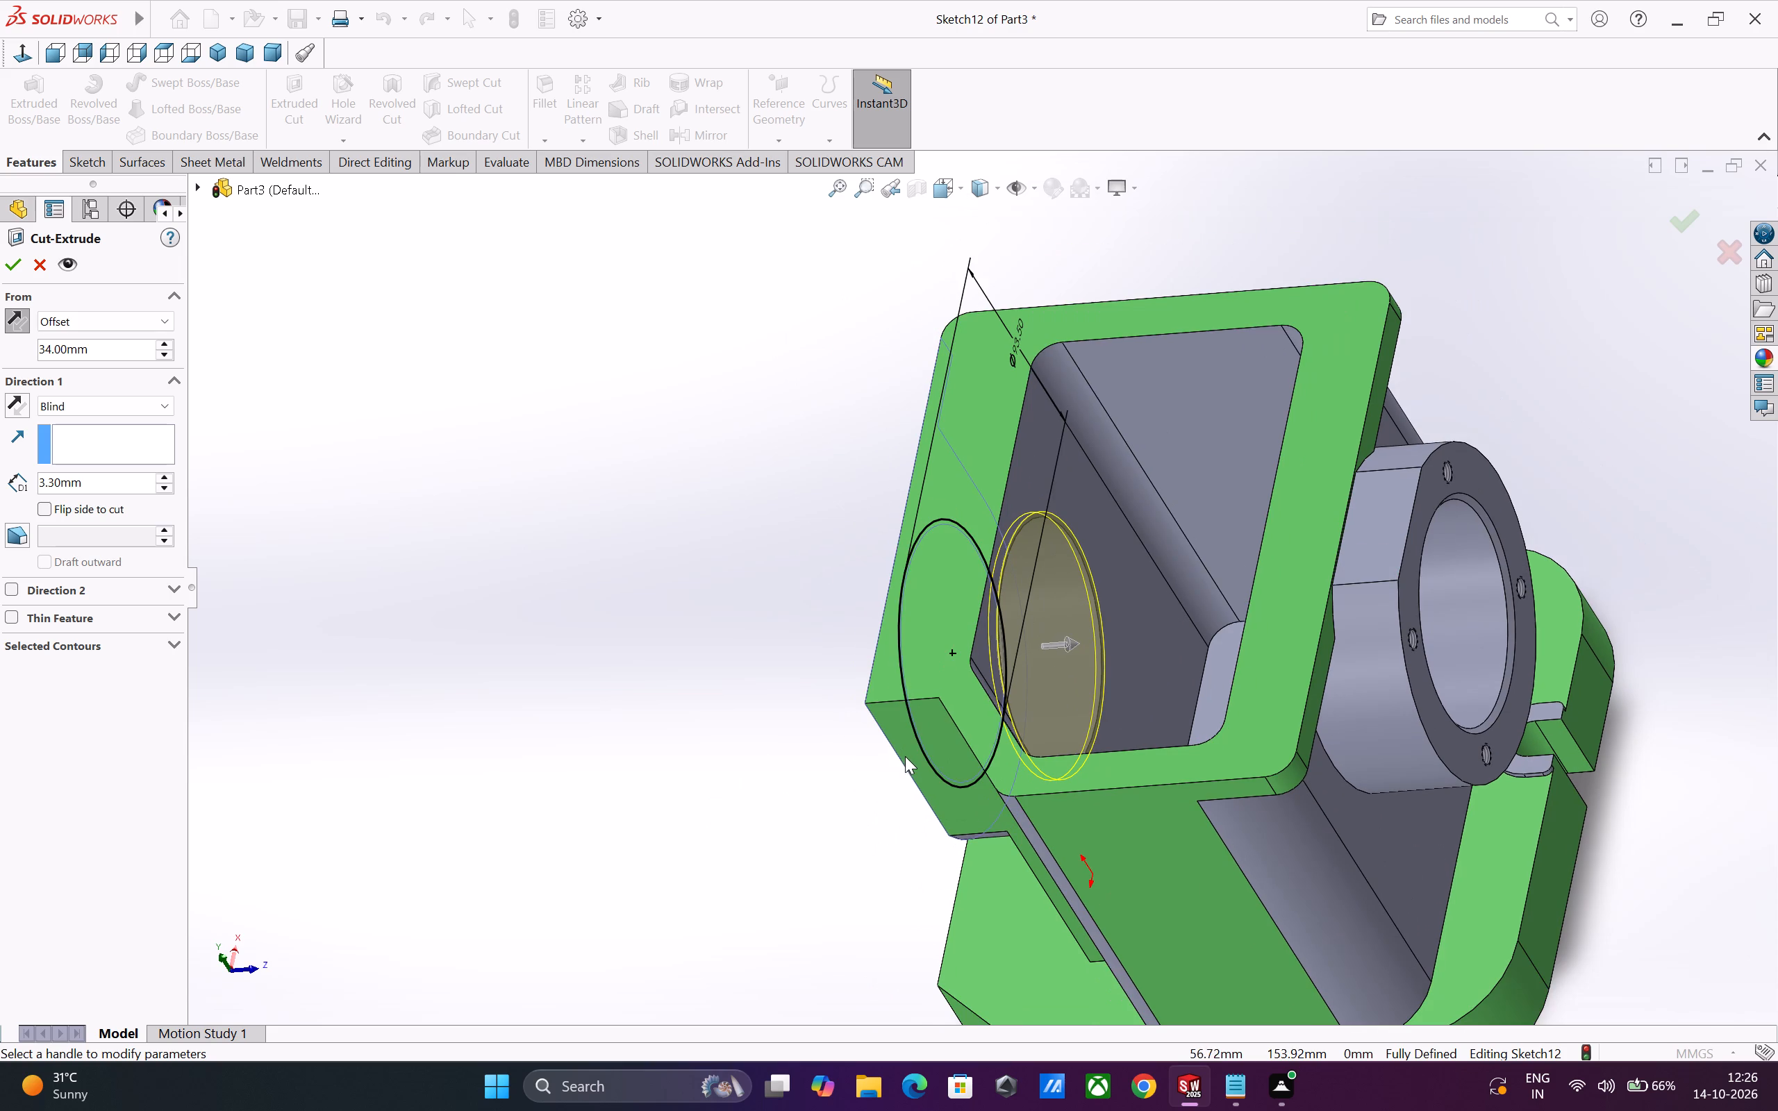
middle_click_drag(906, 756, 948, 719)
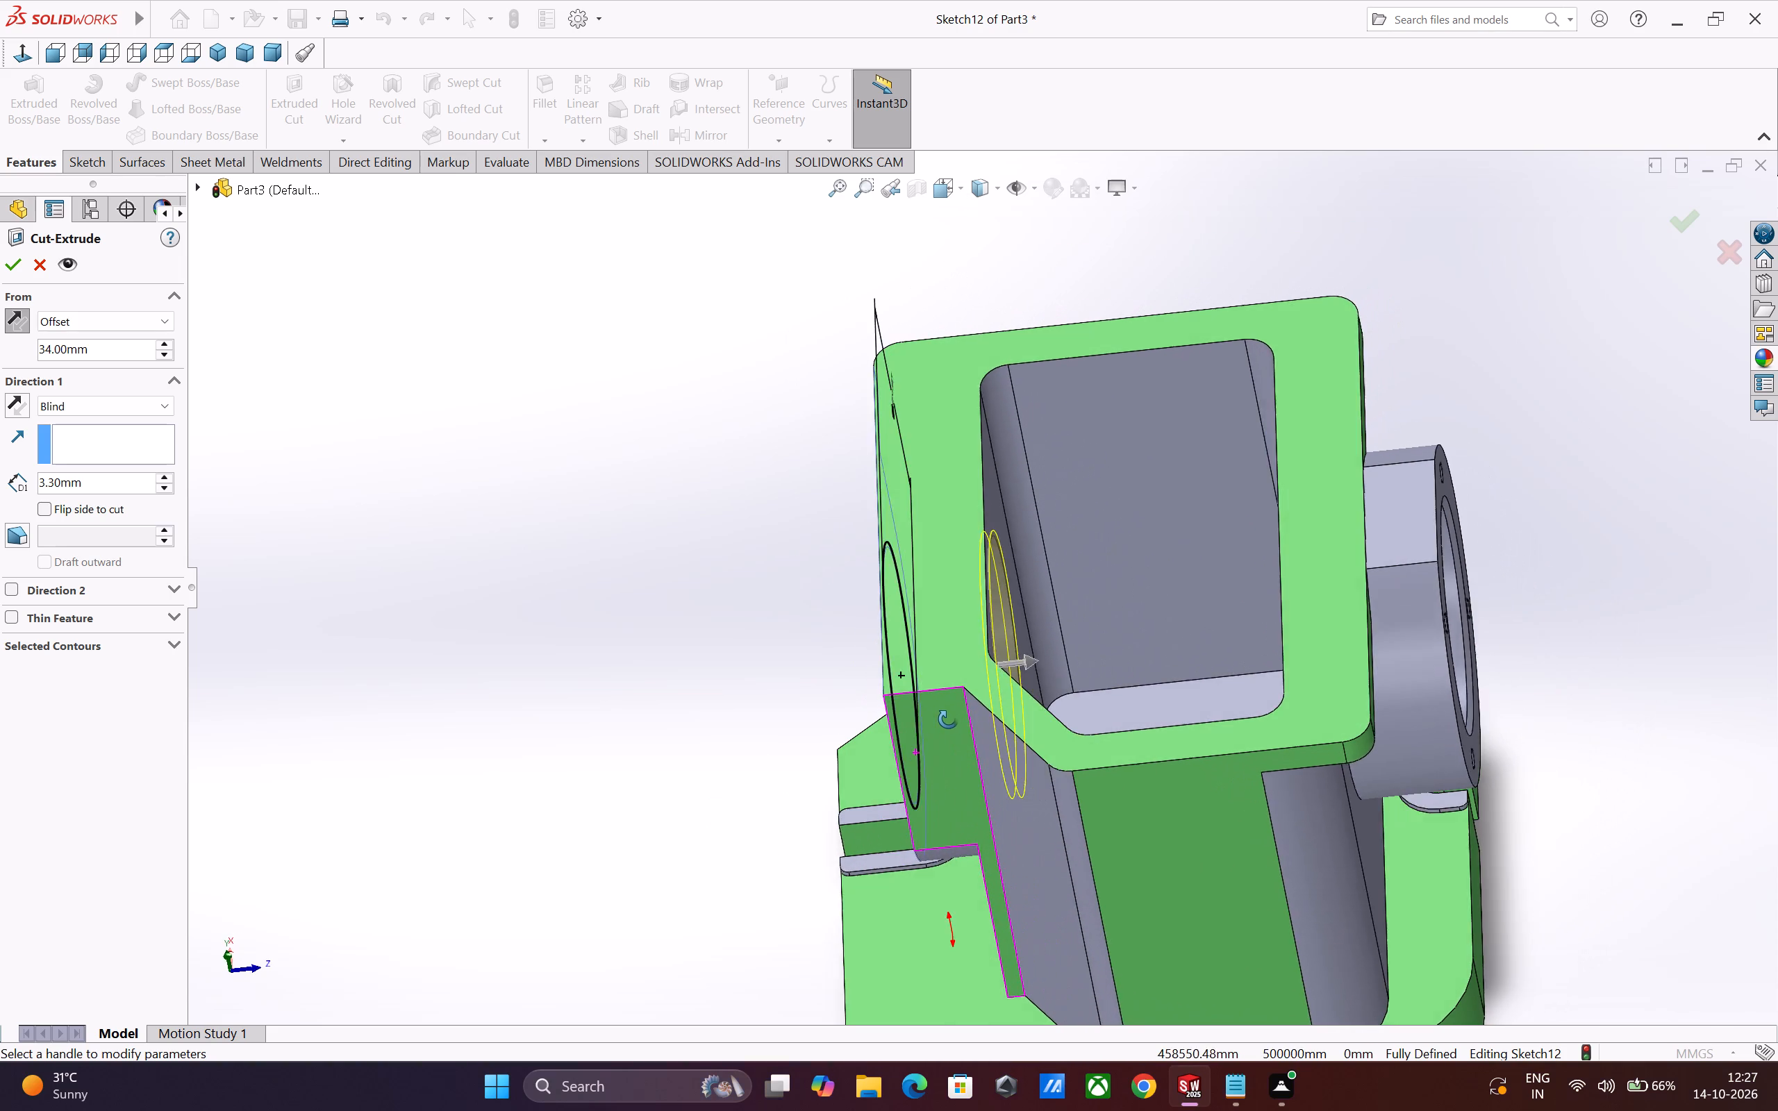
middle_click_drag(948, 719, 960, 719)
scroll(960, 719, "up", 1)
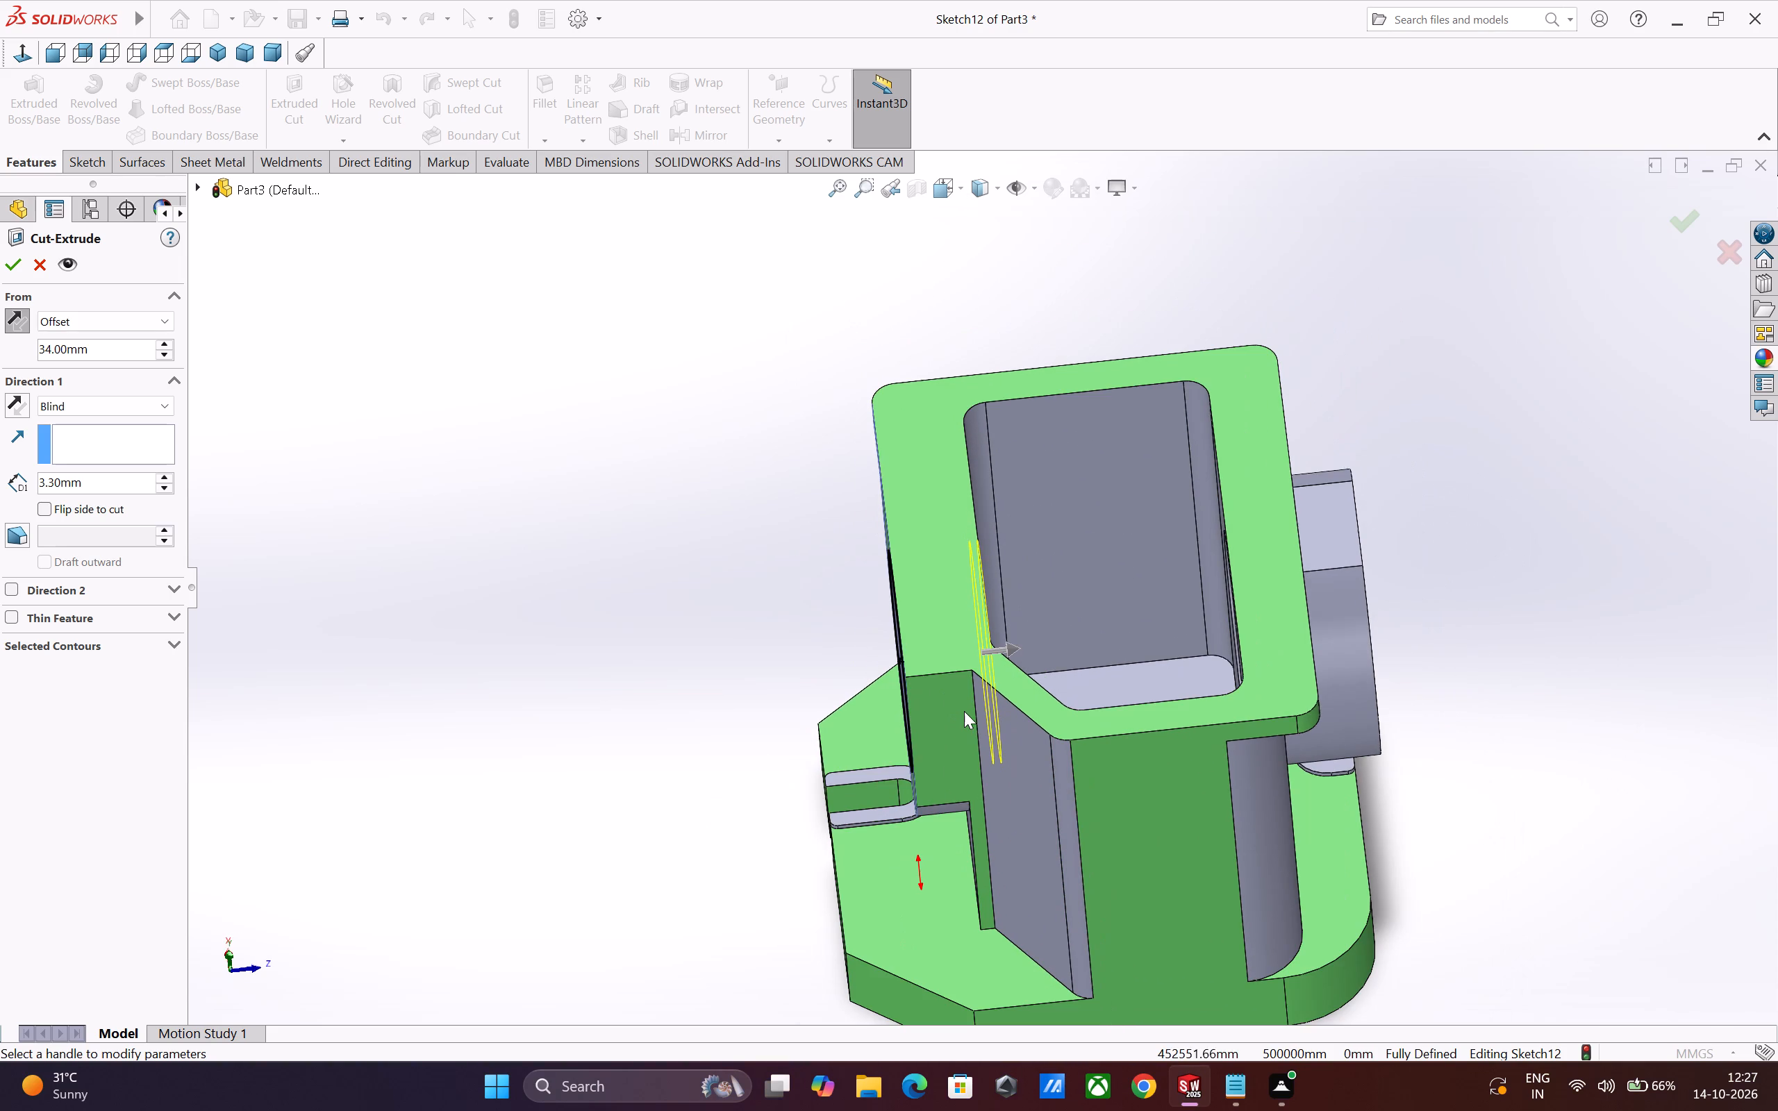
scroll(963, 651, "down", 1)
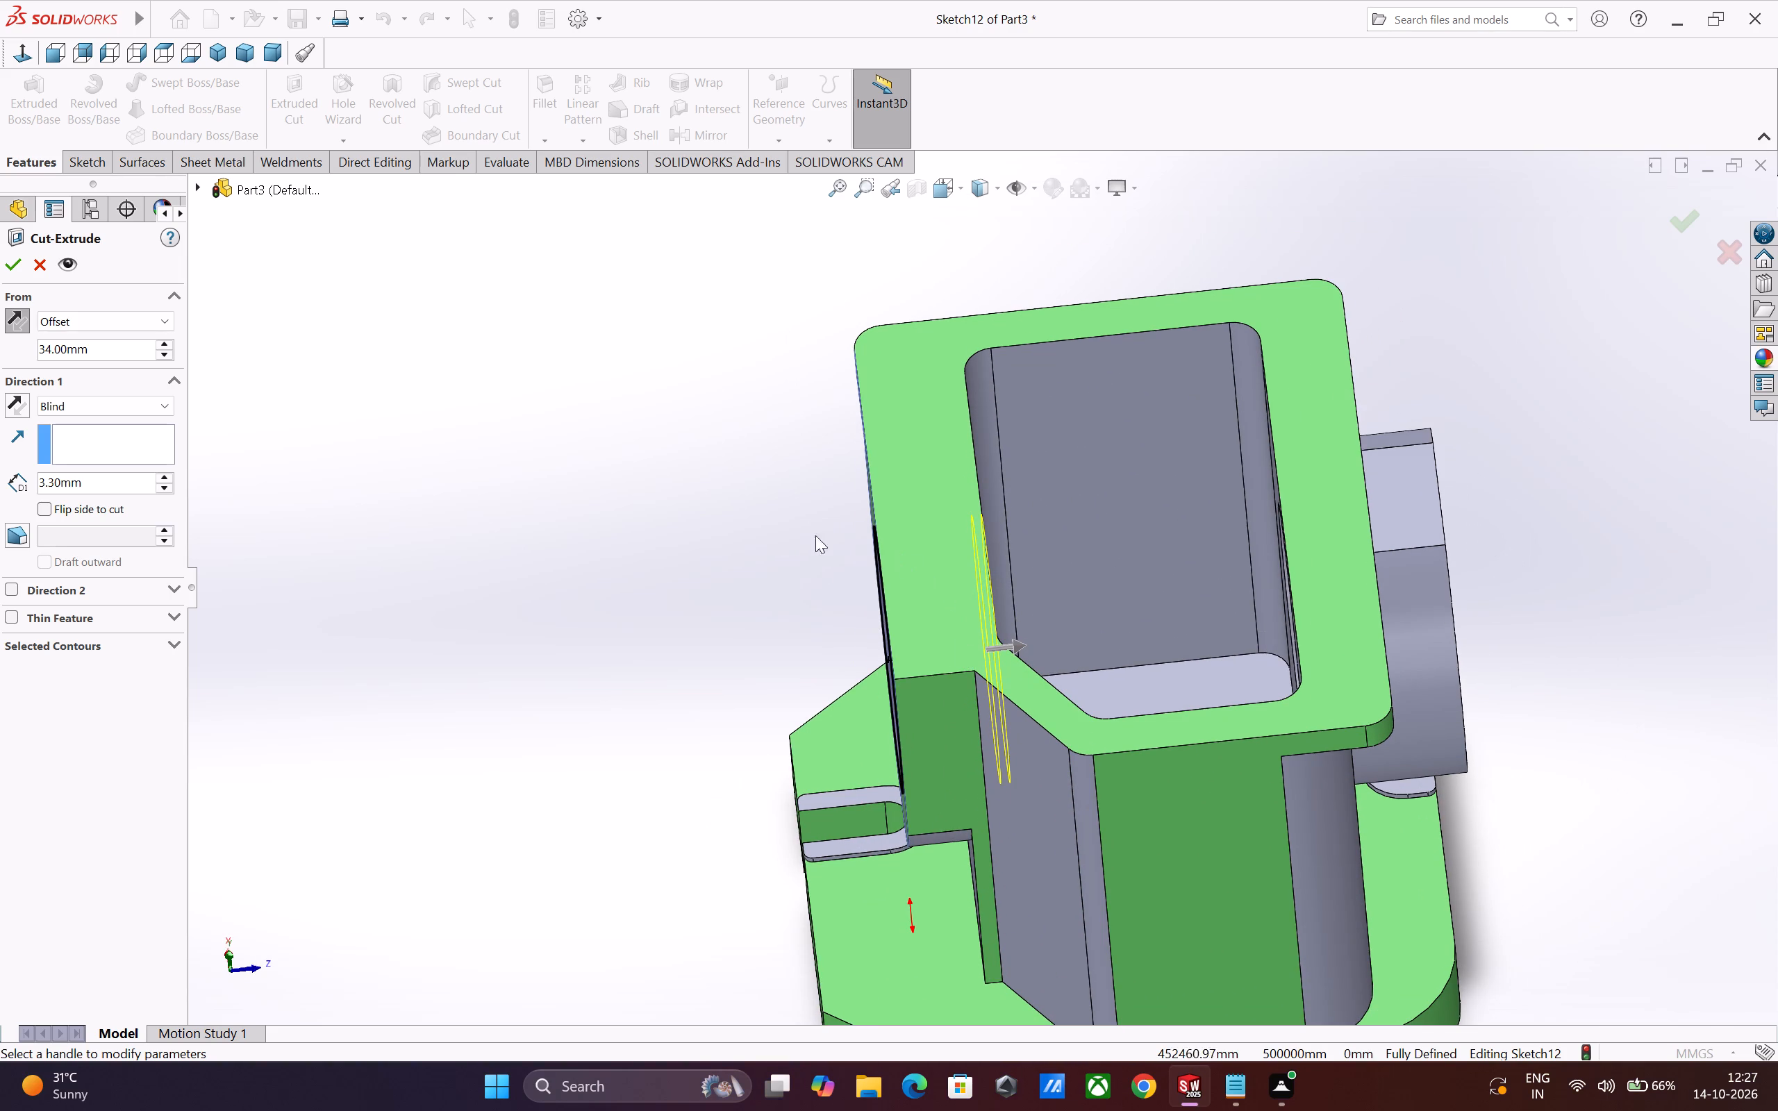
Reverse the cut direction back toward the outer boss face and complete the cut-extrude.
left_click(14, 403)
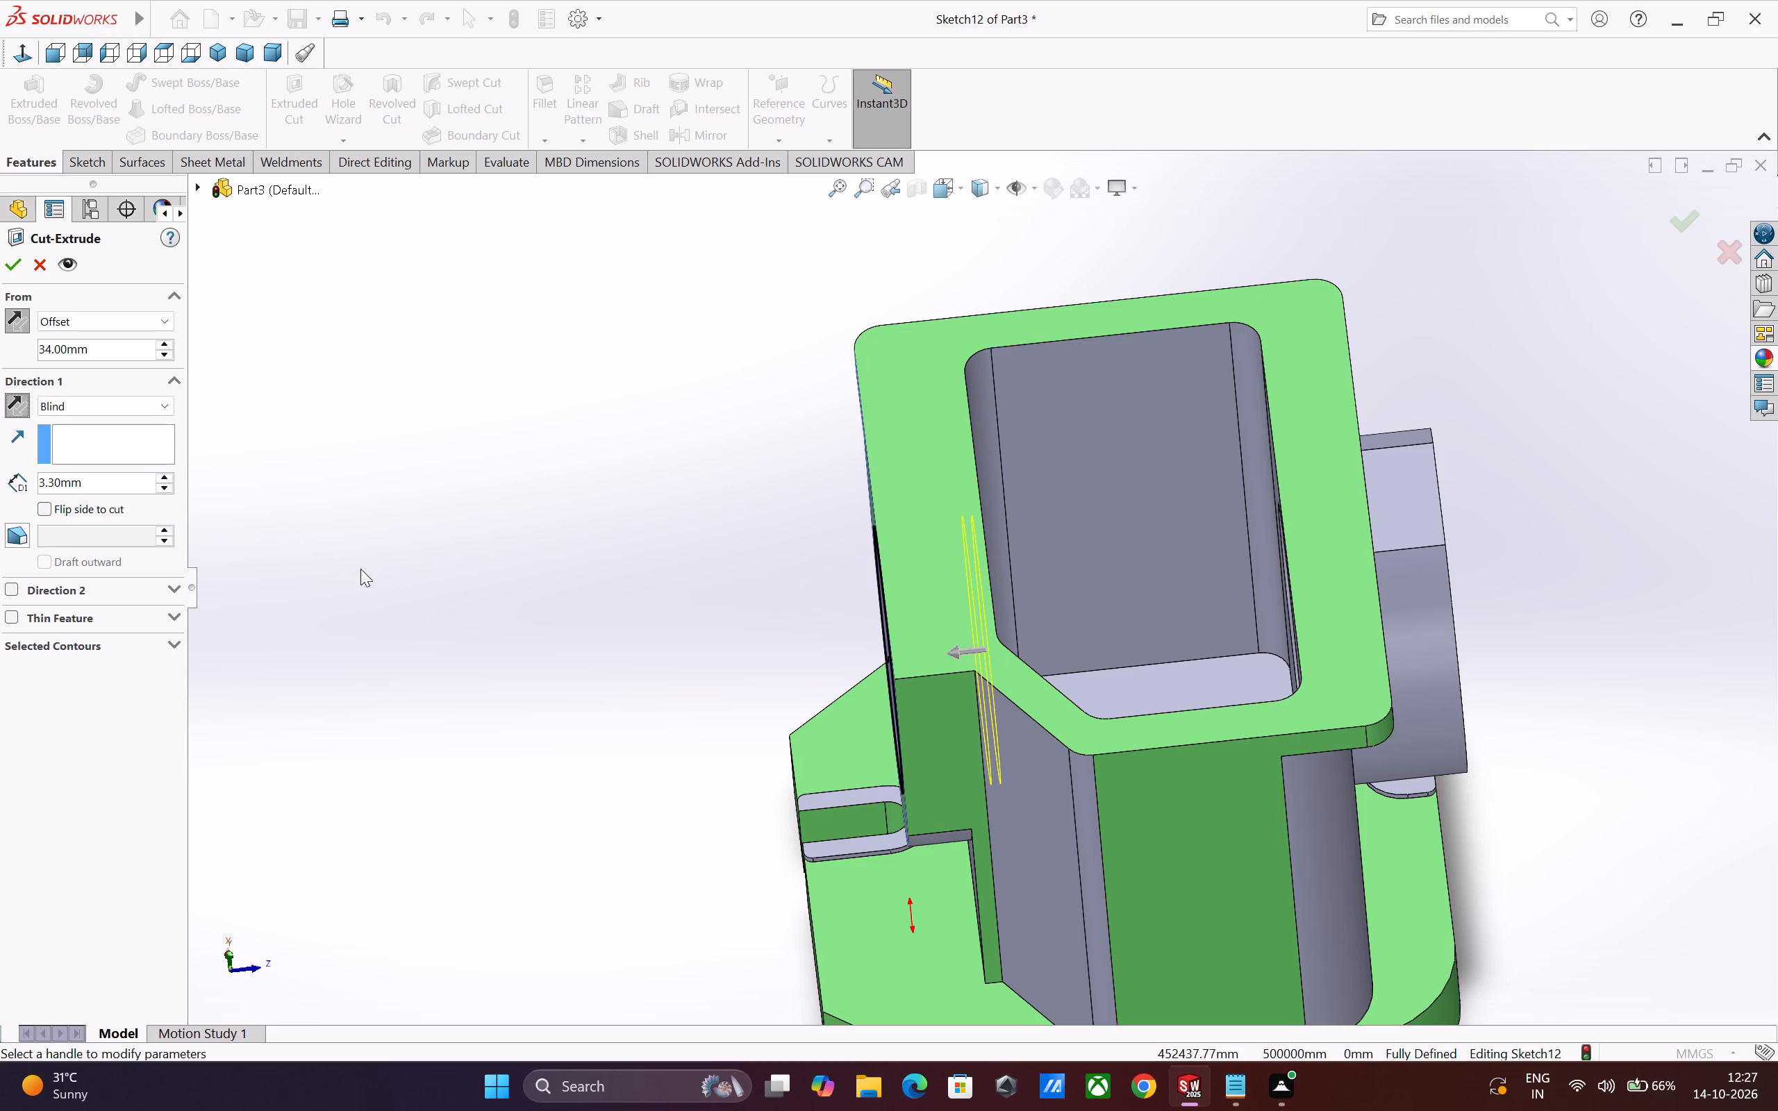
middle_click(676, 670)
scroll(870, 624, "down", 2)
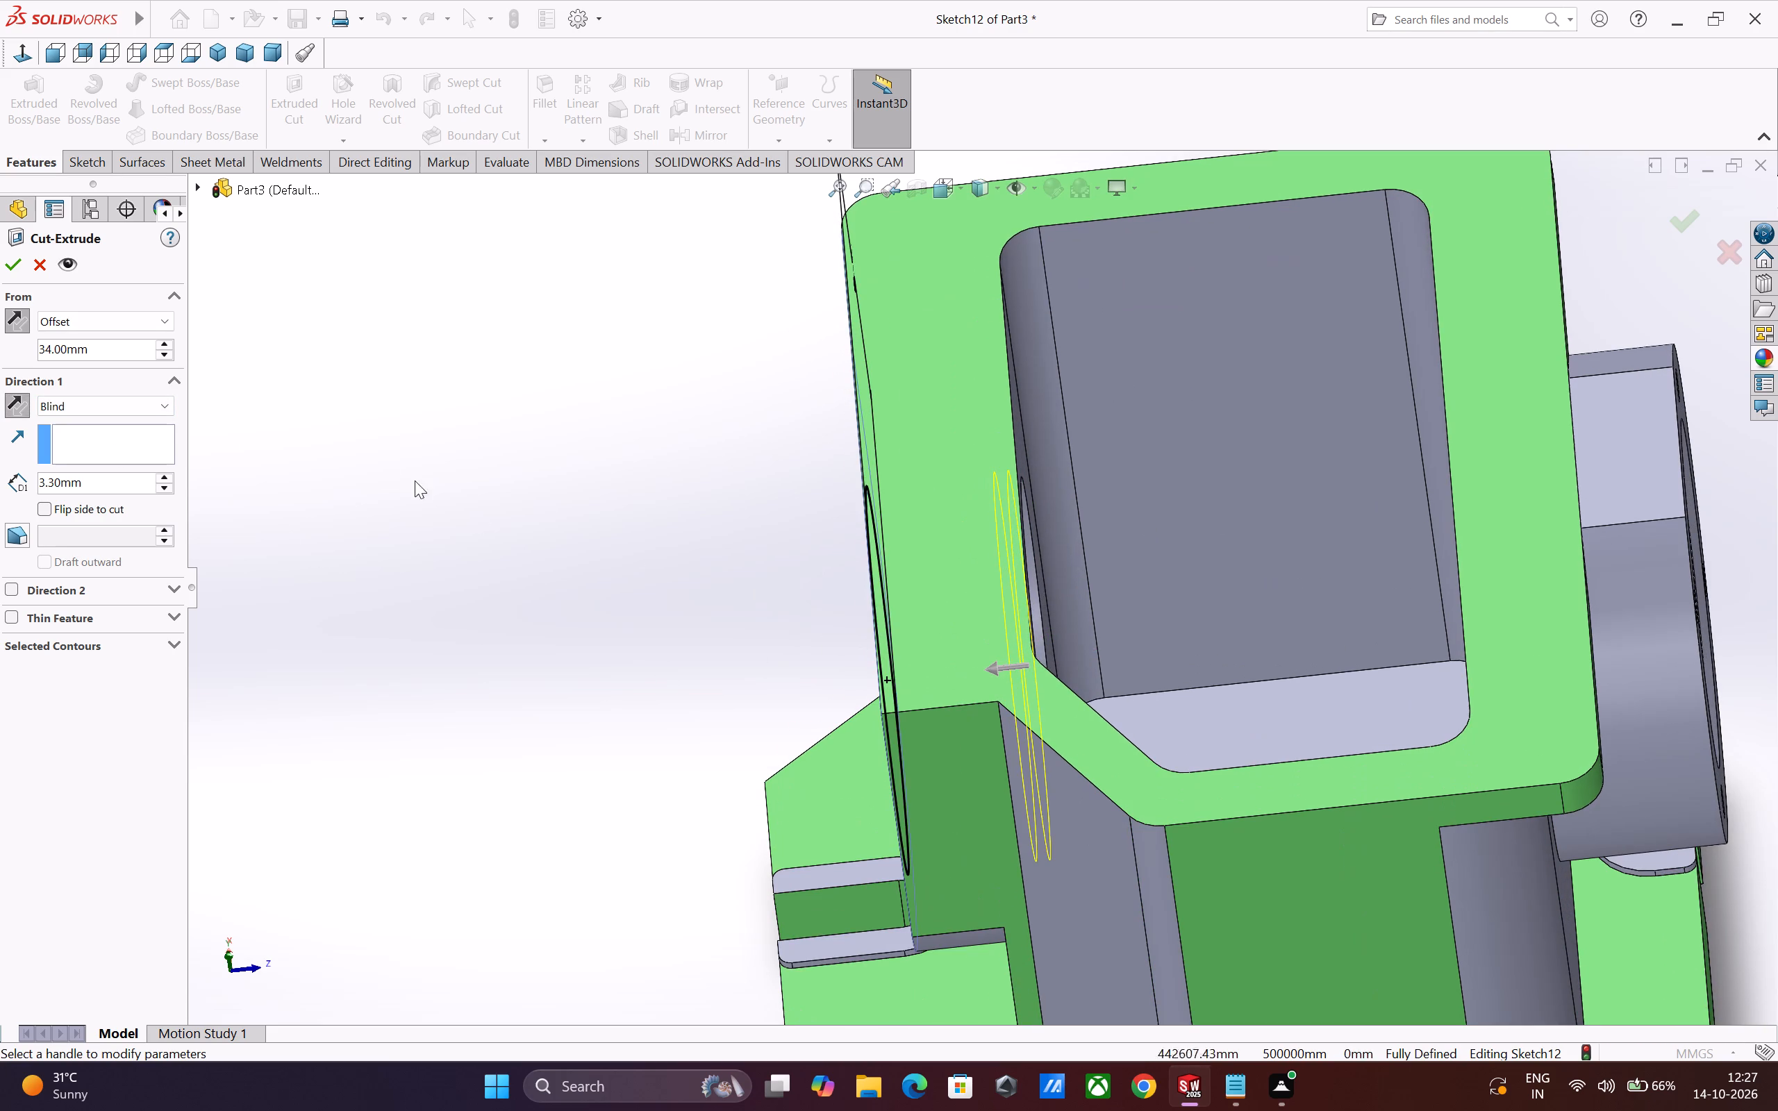
left_click(11, 269)
left_click(431, 606)
Examine the internal groove in the U-shaped boss's bore using a temporary section view through the Right Plane.
middle_click_drag(494, 633, 520, 617)
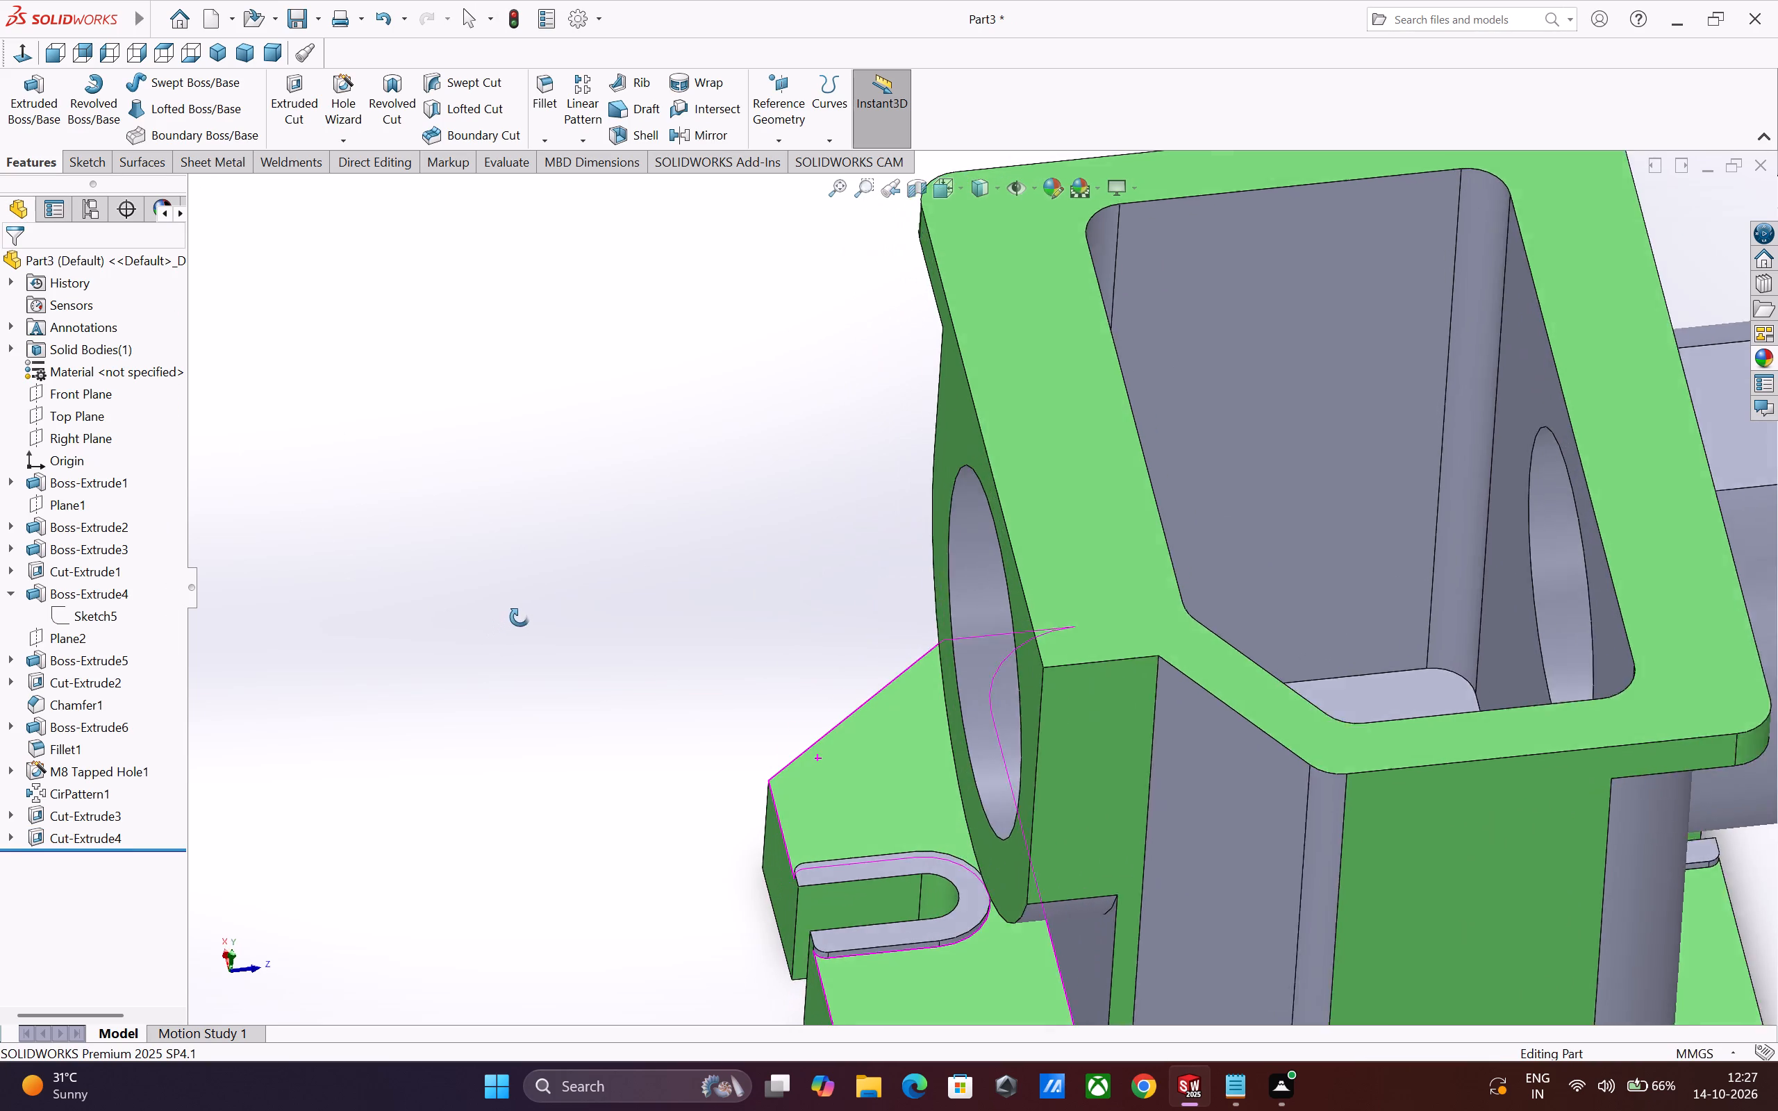
middle_click_drag(520, 617, 531, 608)
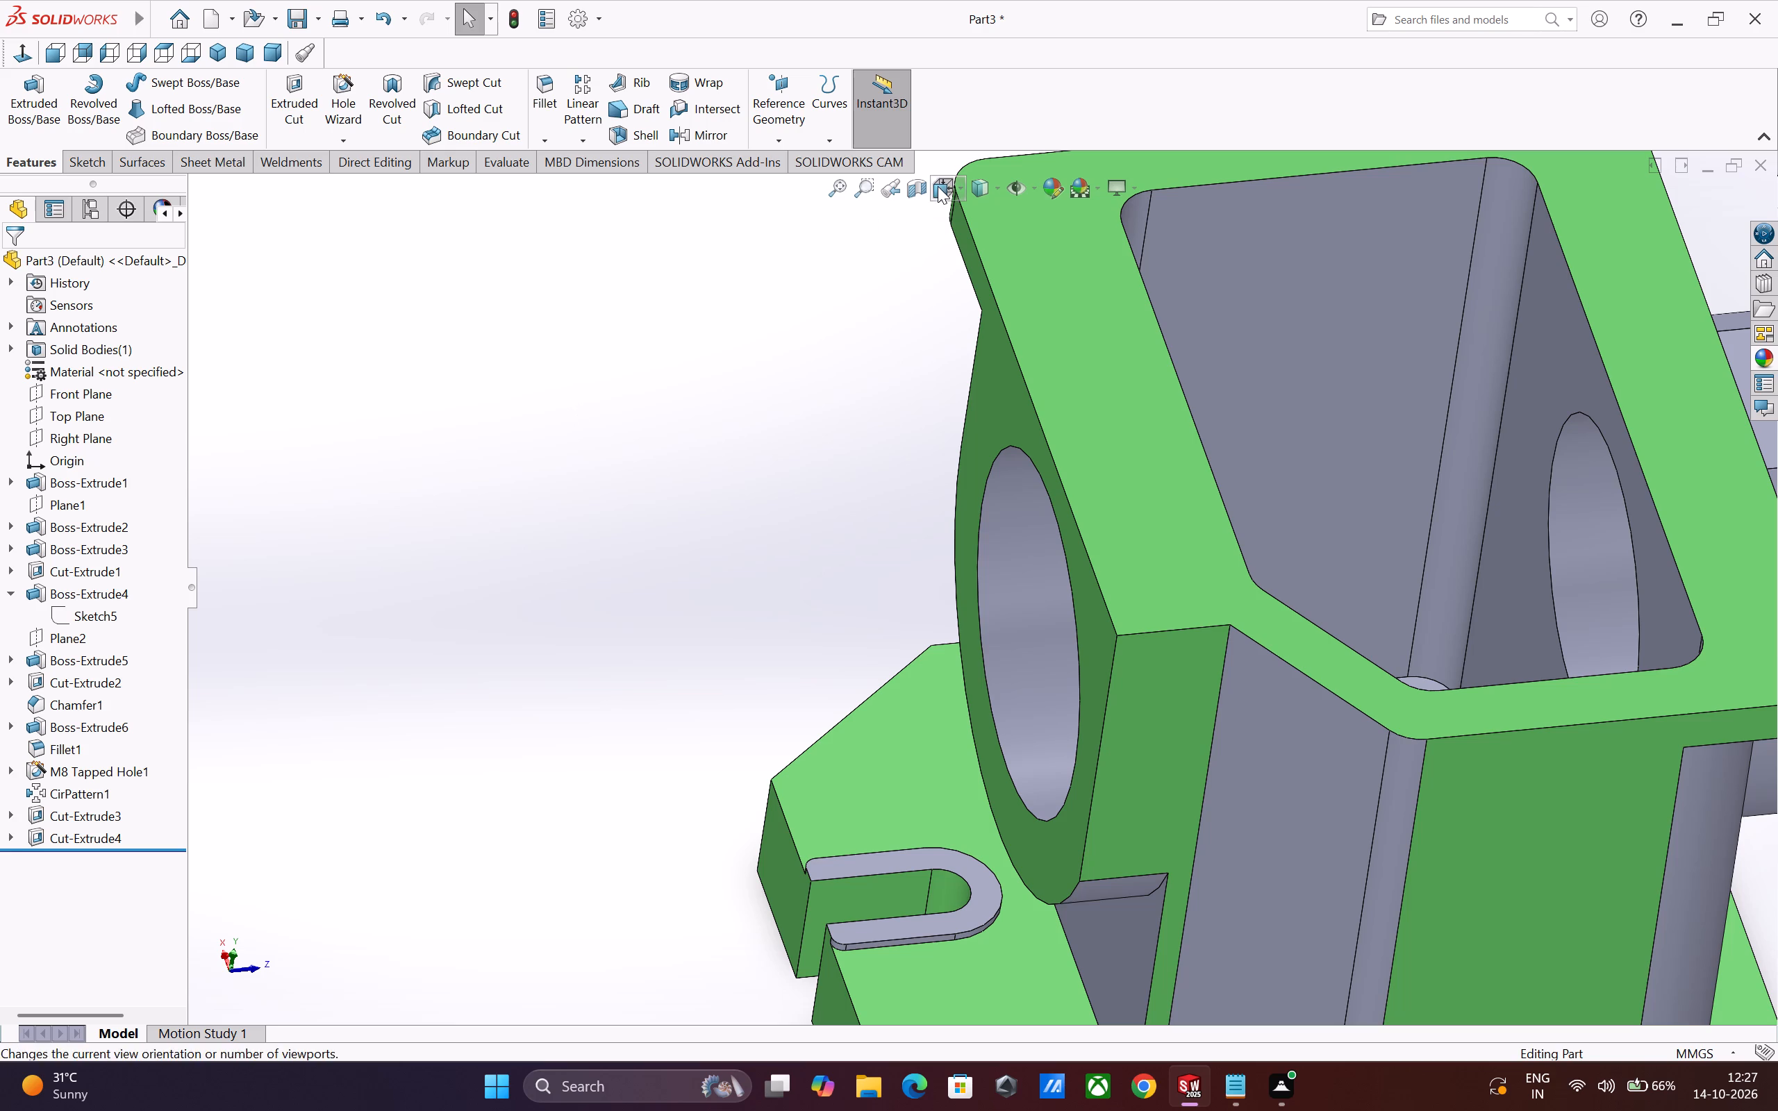
left_click(920, 187)
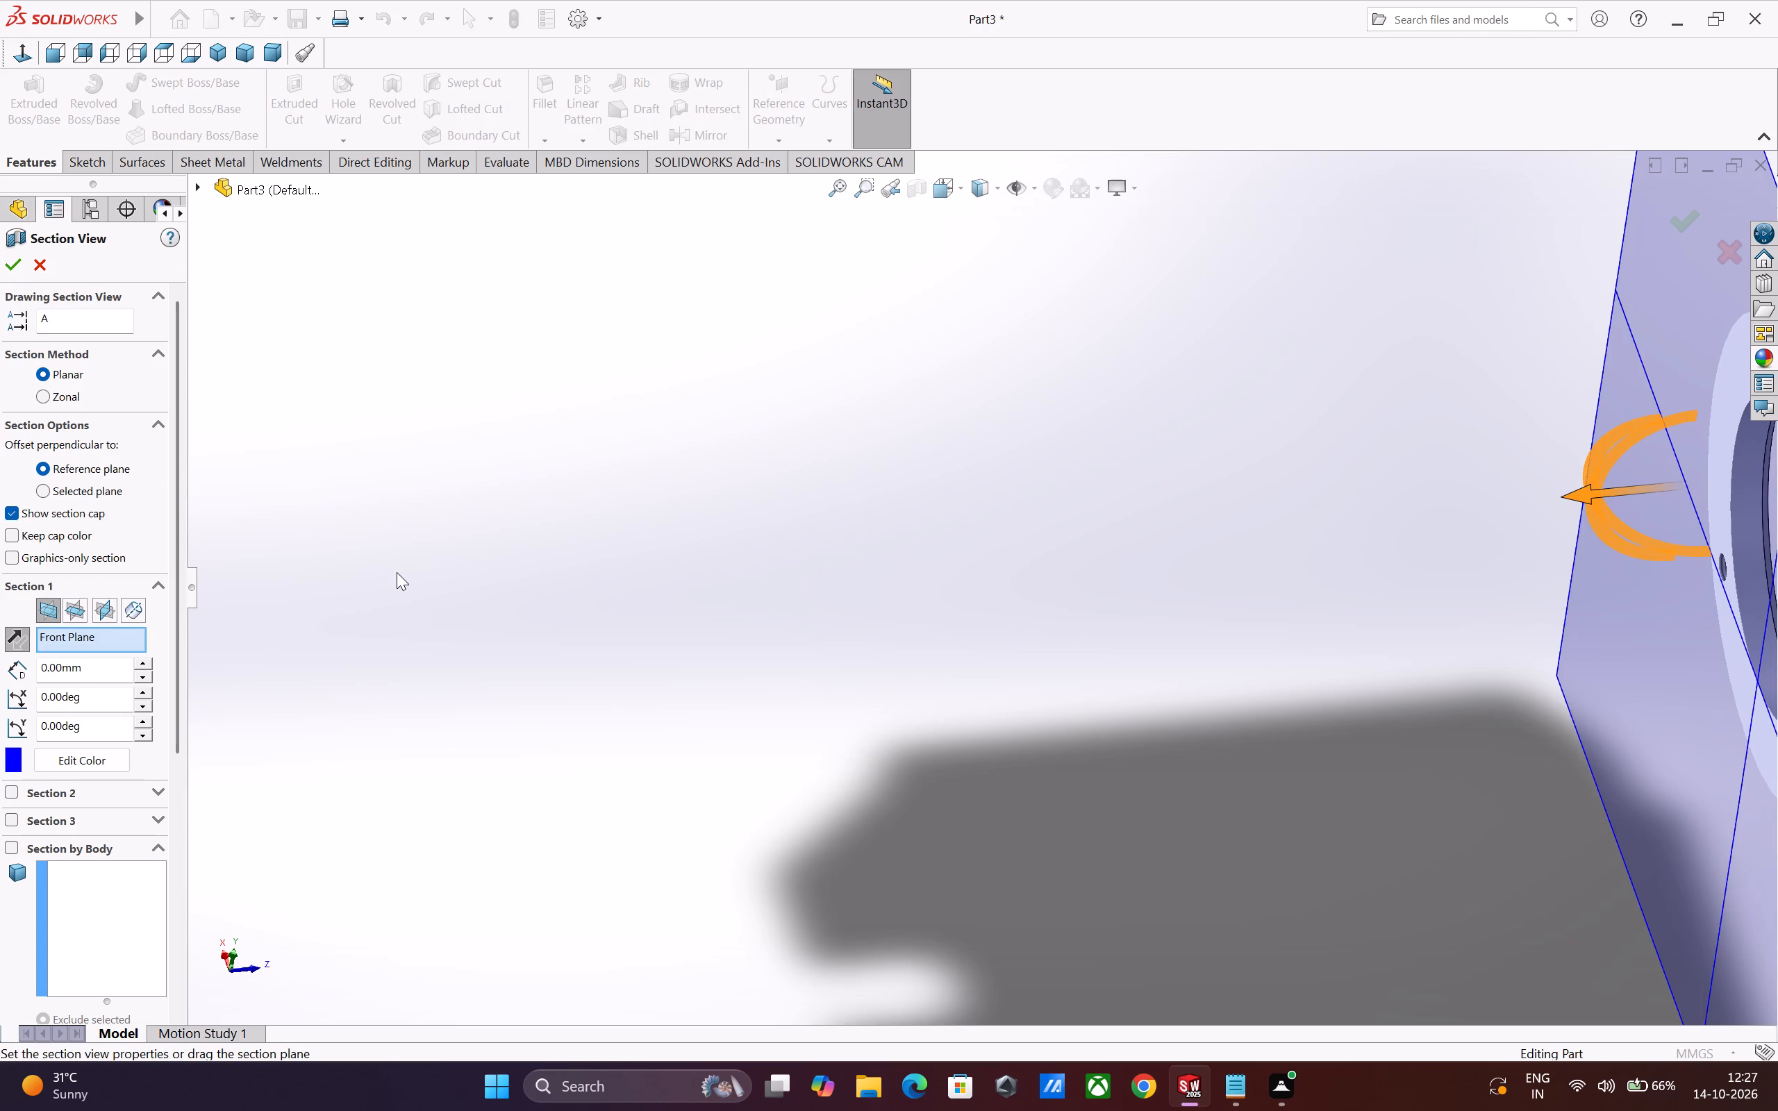
left_click(104, 608)
scroll(1068, 648, "up", 1)
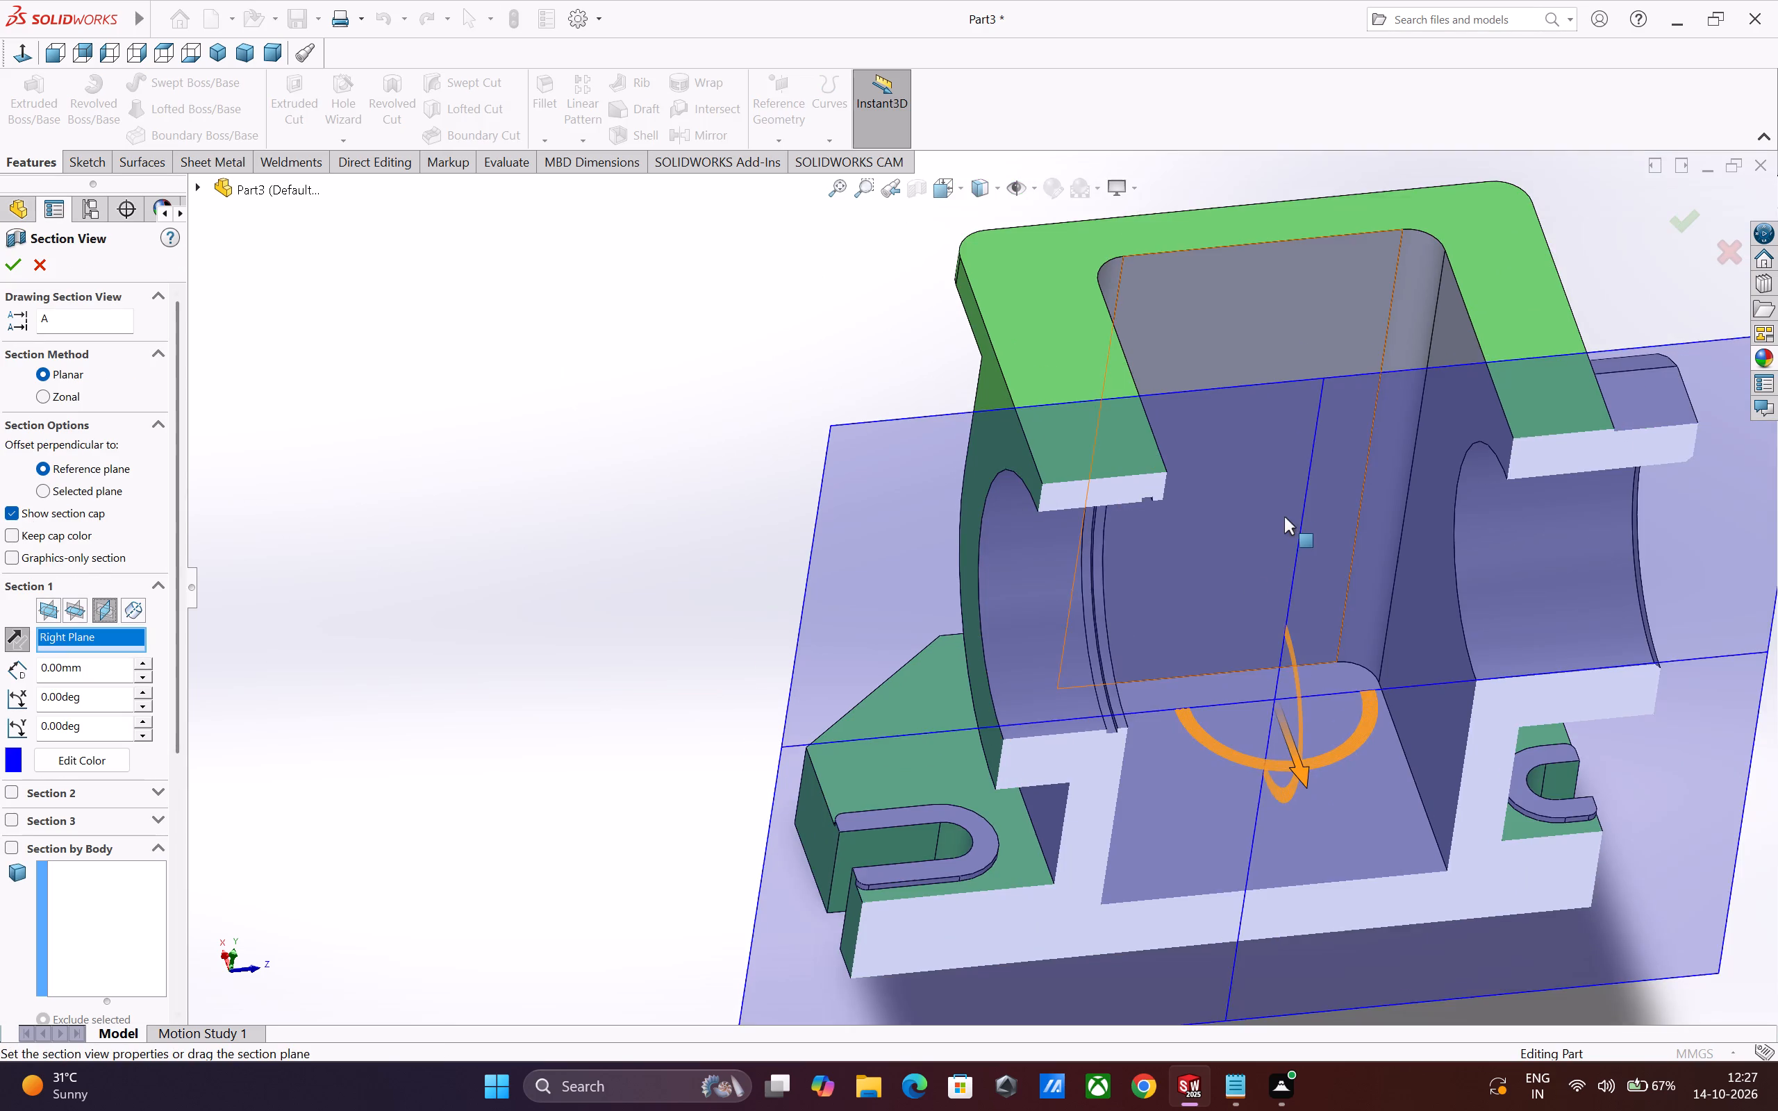
scroll(1209, 539, "down", 2)
middle_click_drag(1193, 619, 1165, 512)
scroll(1145, 601, "up", 1)
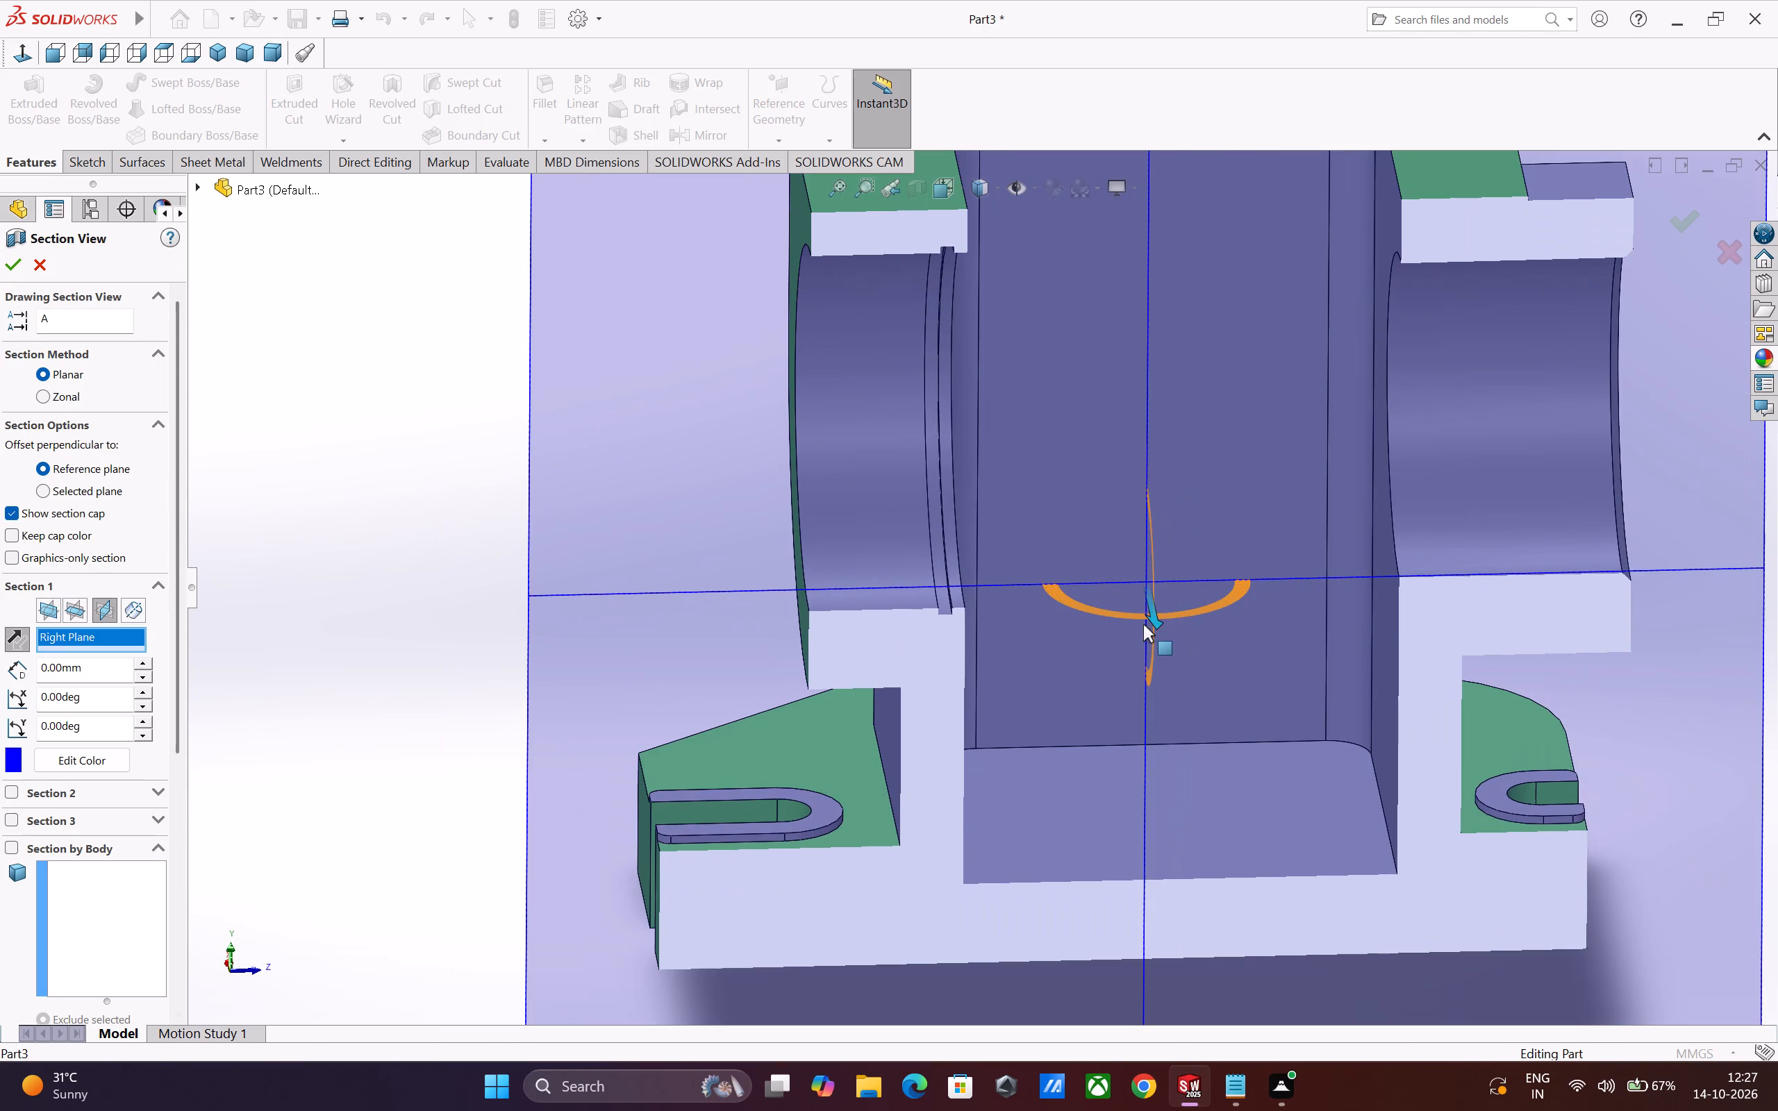
middle_click_drag(1143, 624, 1158, 621)
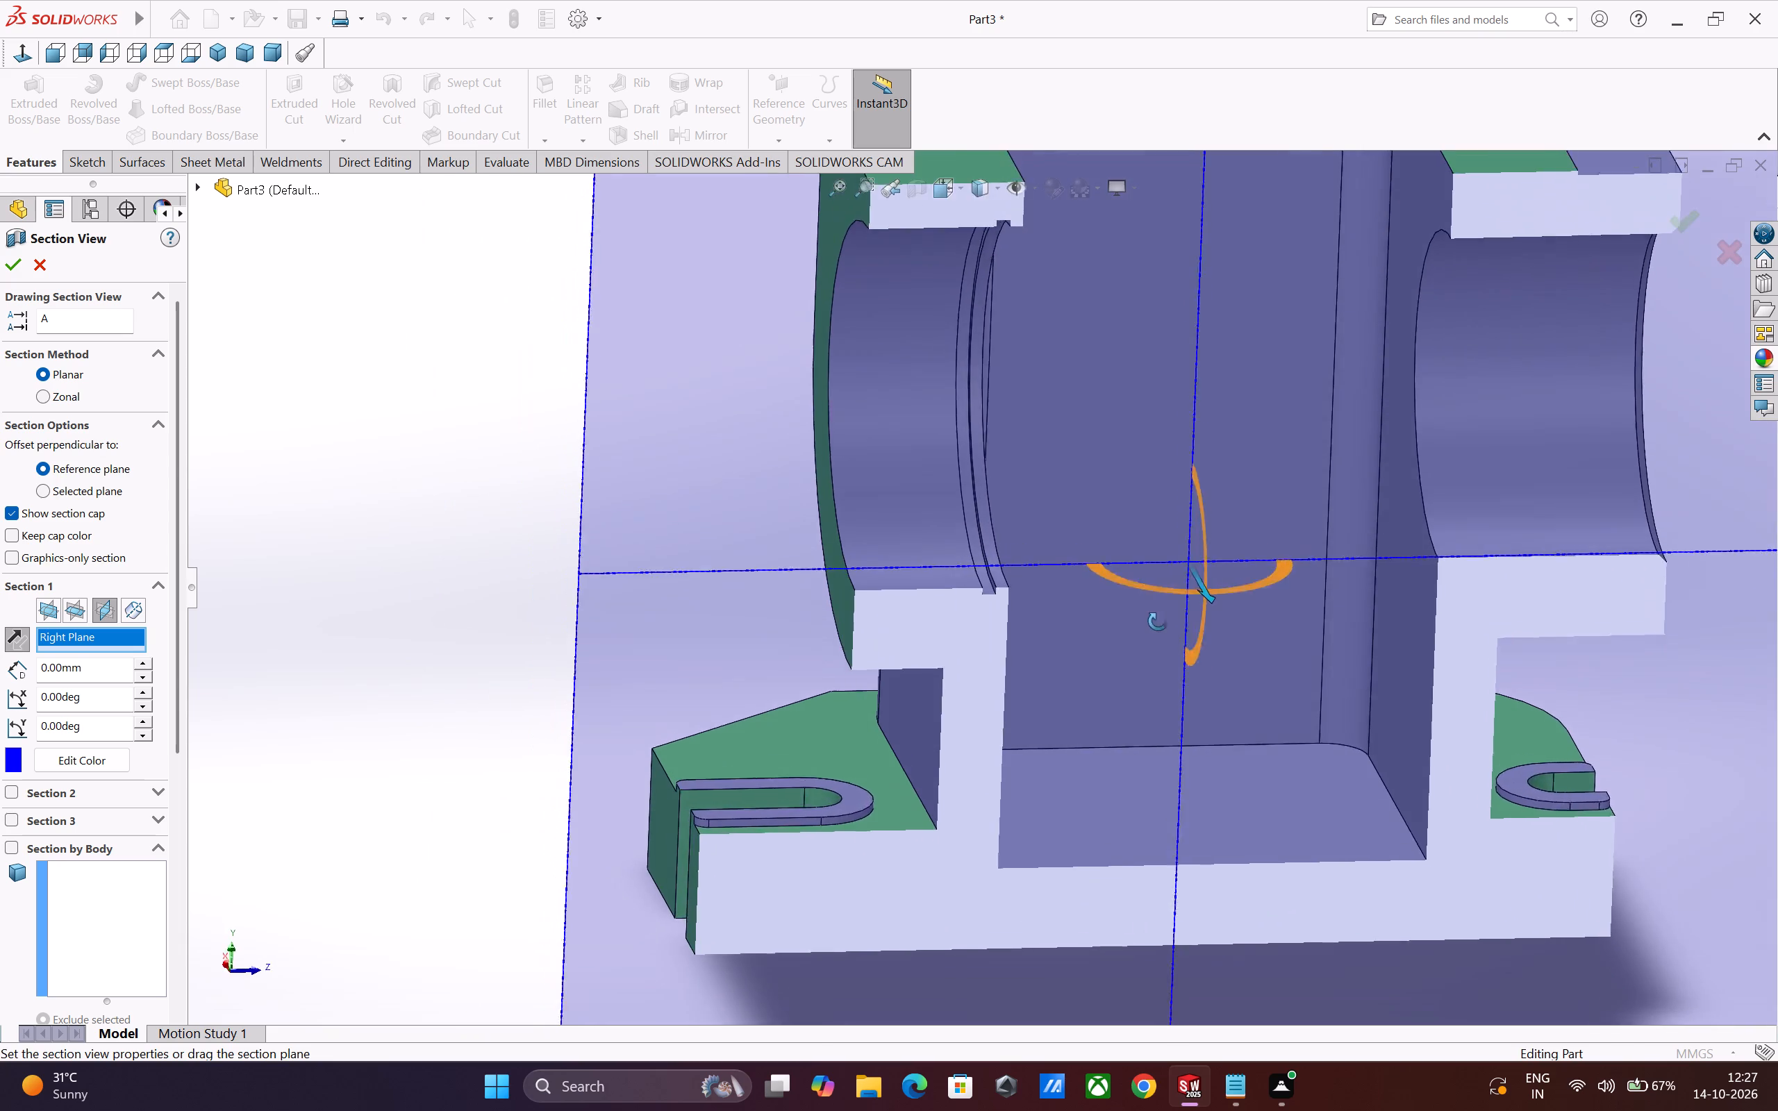
middle_click_drag(1158, 621, 1165, 644)
scroll(1118, 453, "up", 3)
scroll(1073, 398, "down", 5)
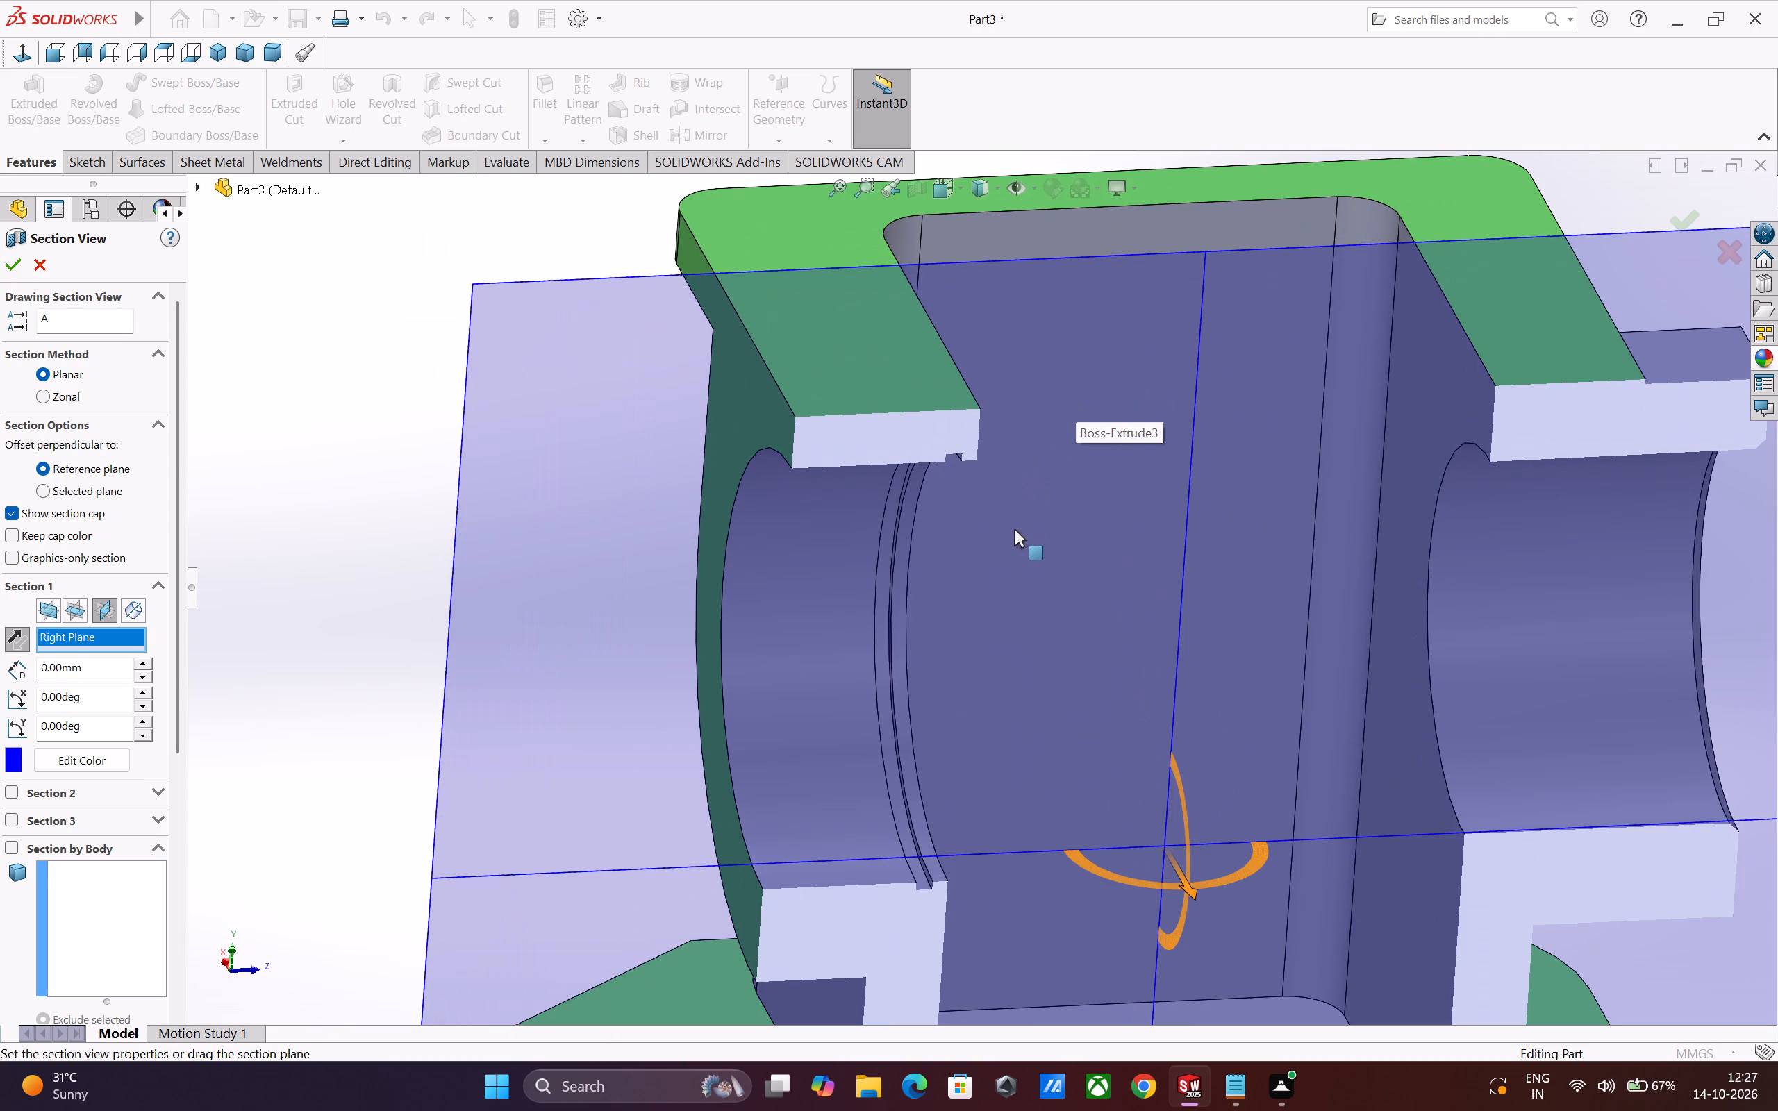
middle_click_drag(1014, 529, 963, 518)
scroll(830, 518, "up", 2)
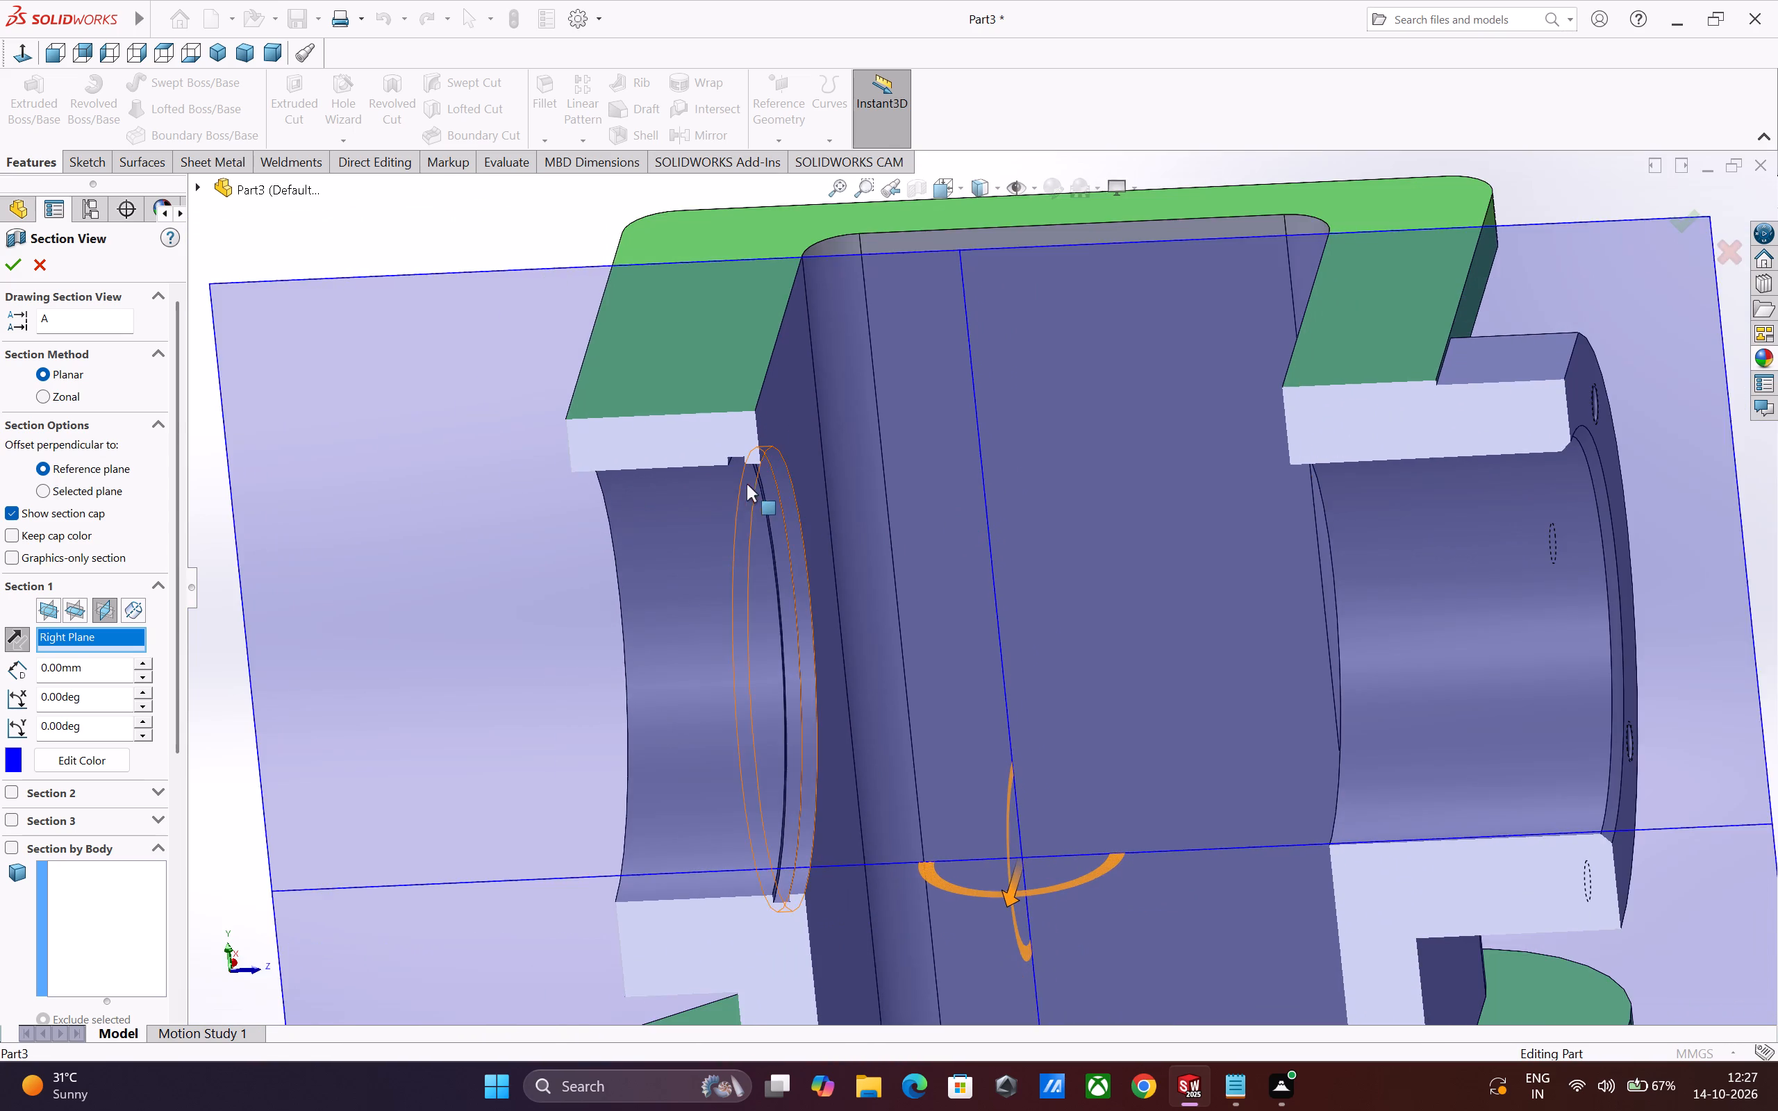
scroll(756, 484, "down", 2)
middle_click_drag(945, 599, 932, 468)
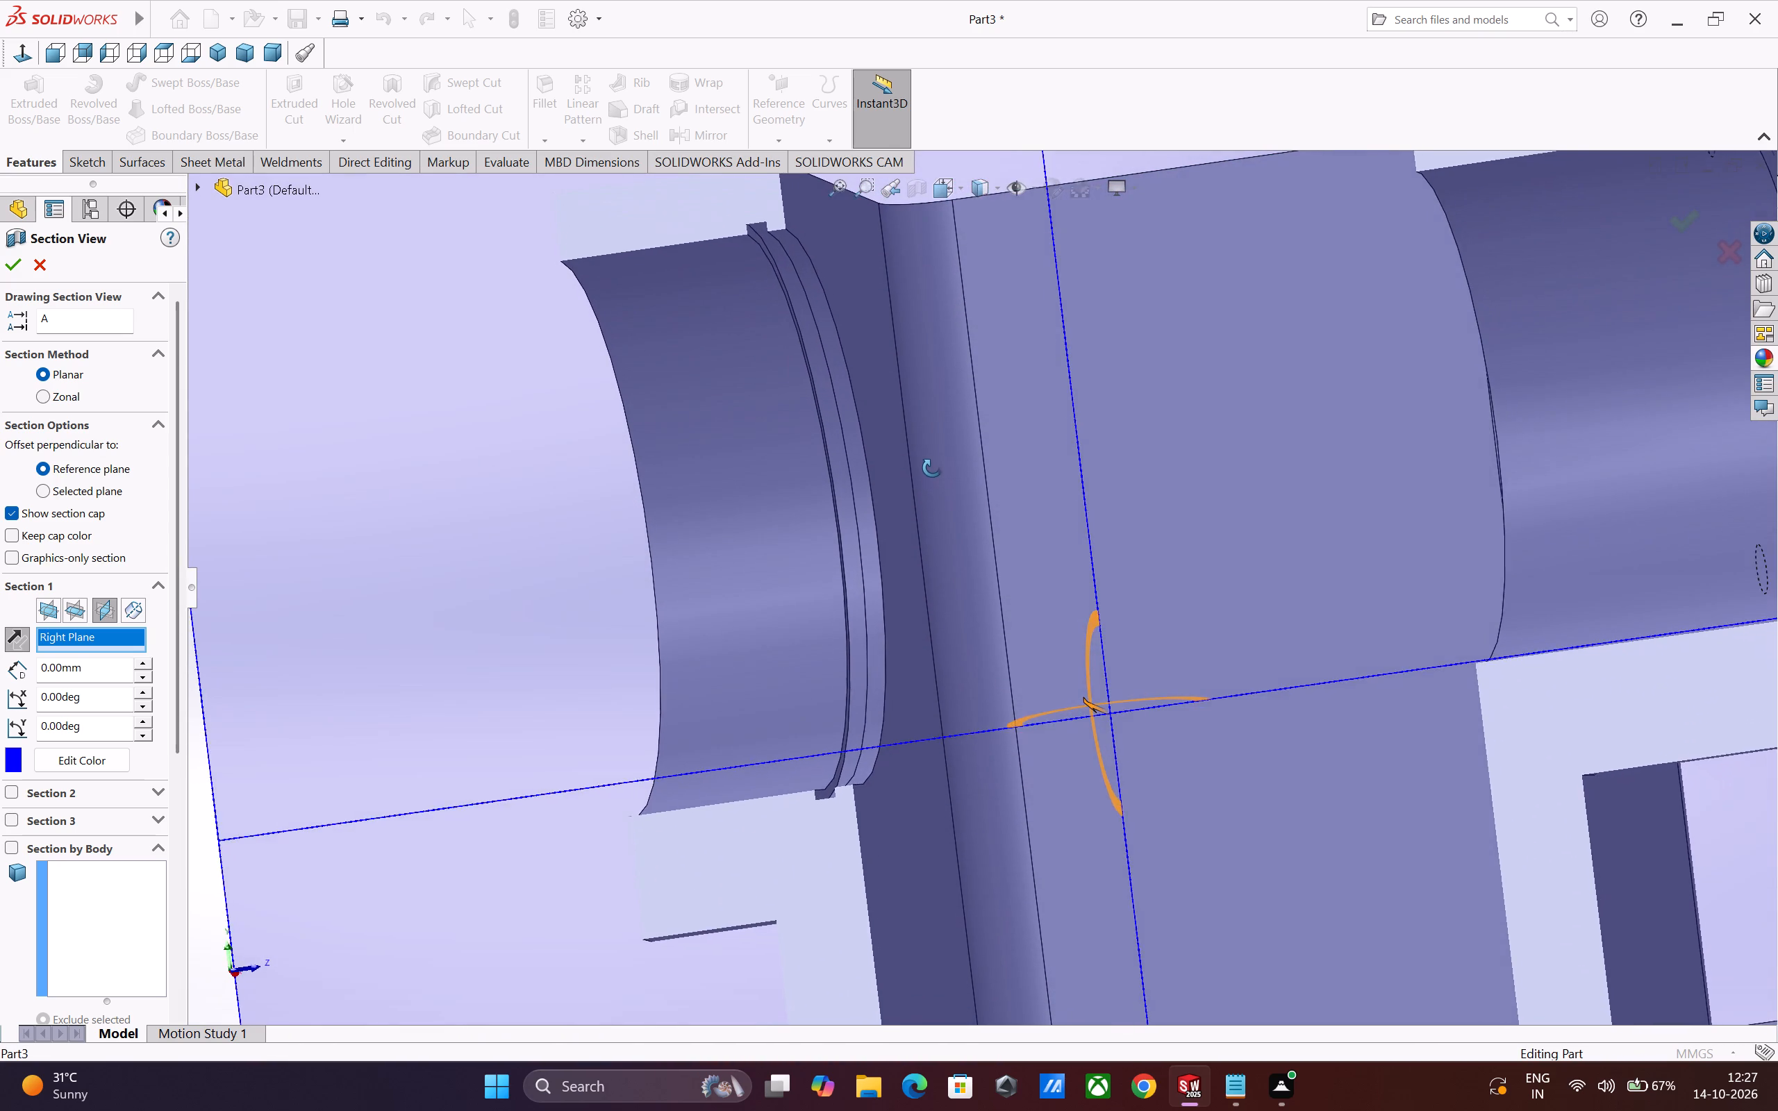
middle_click_drag(932, 468, 929, 506)
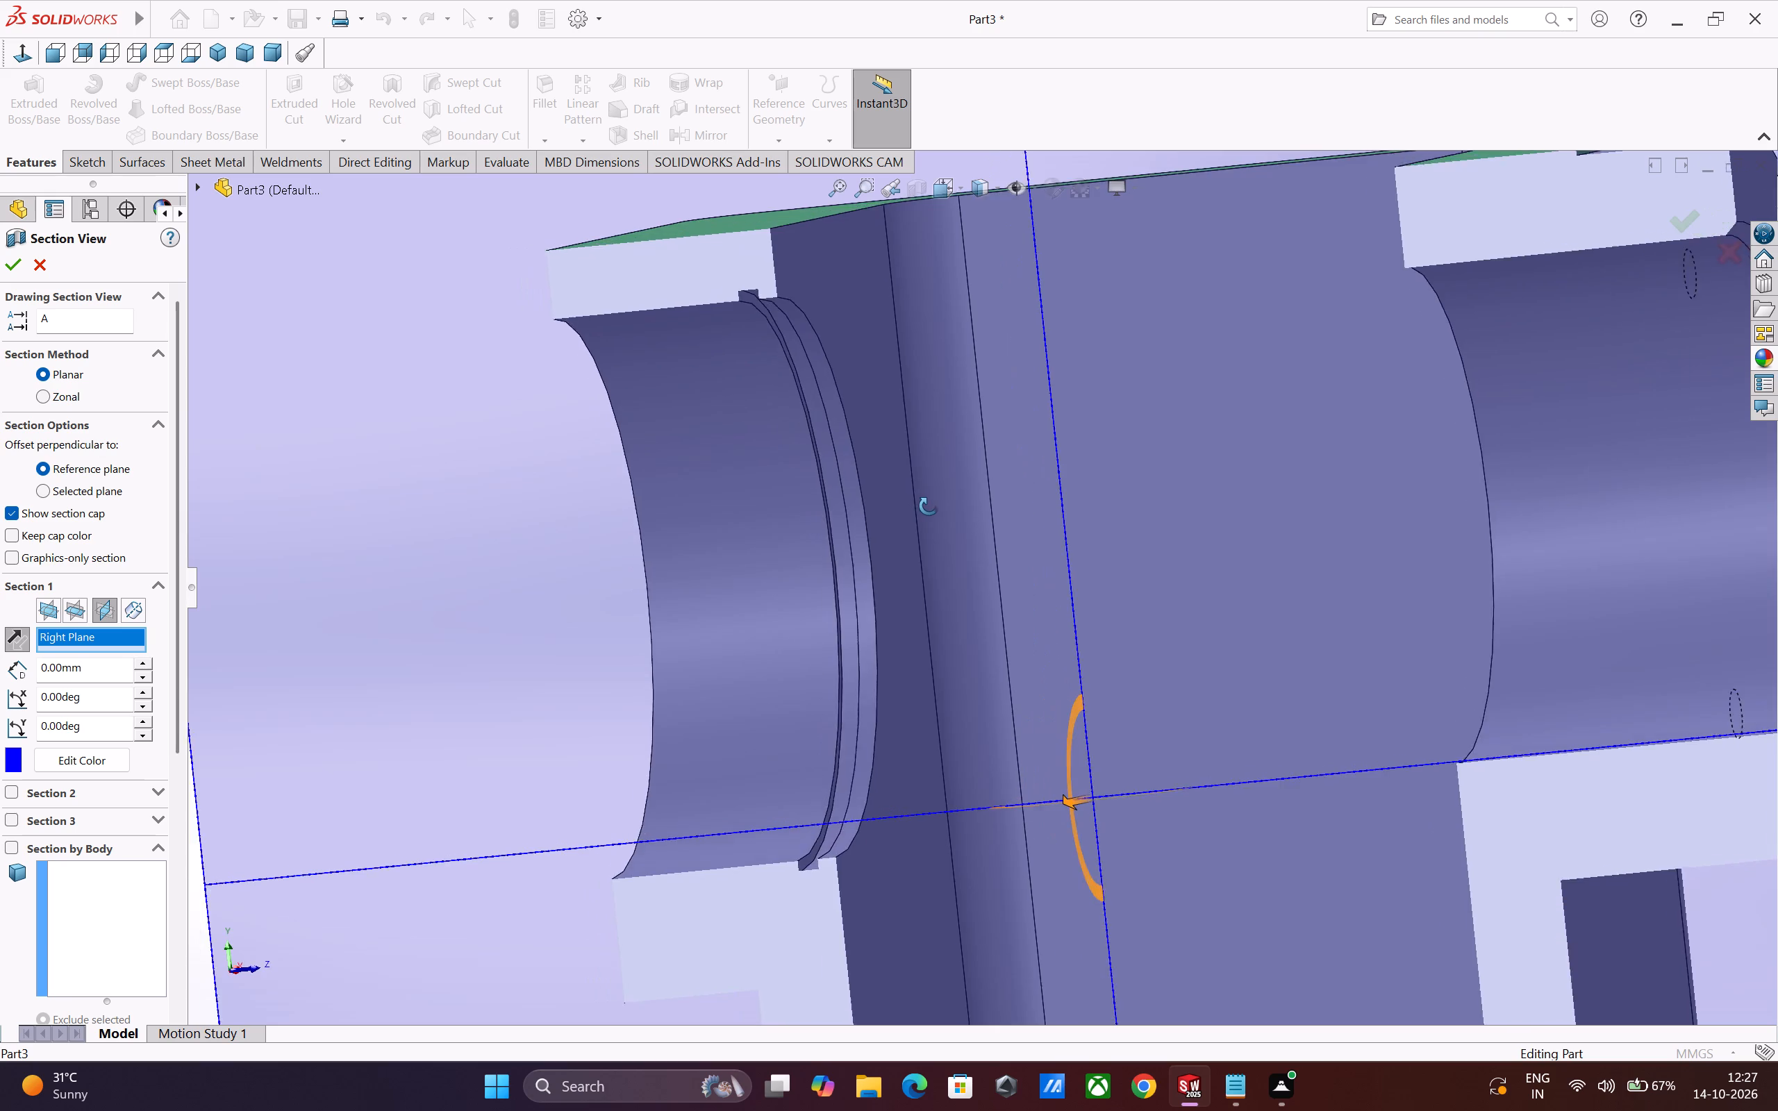
middle_click_drag(929, 506, 971, 496)
scroll(974, 499, "up", 2)
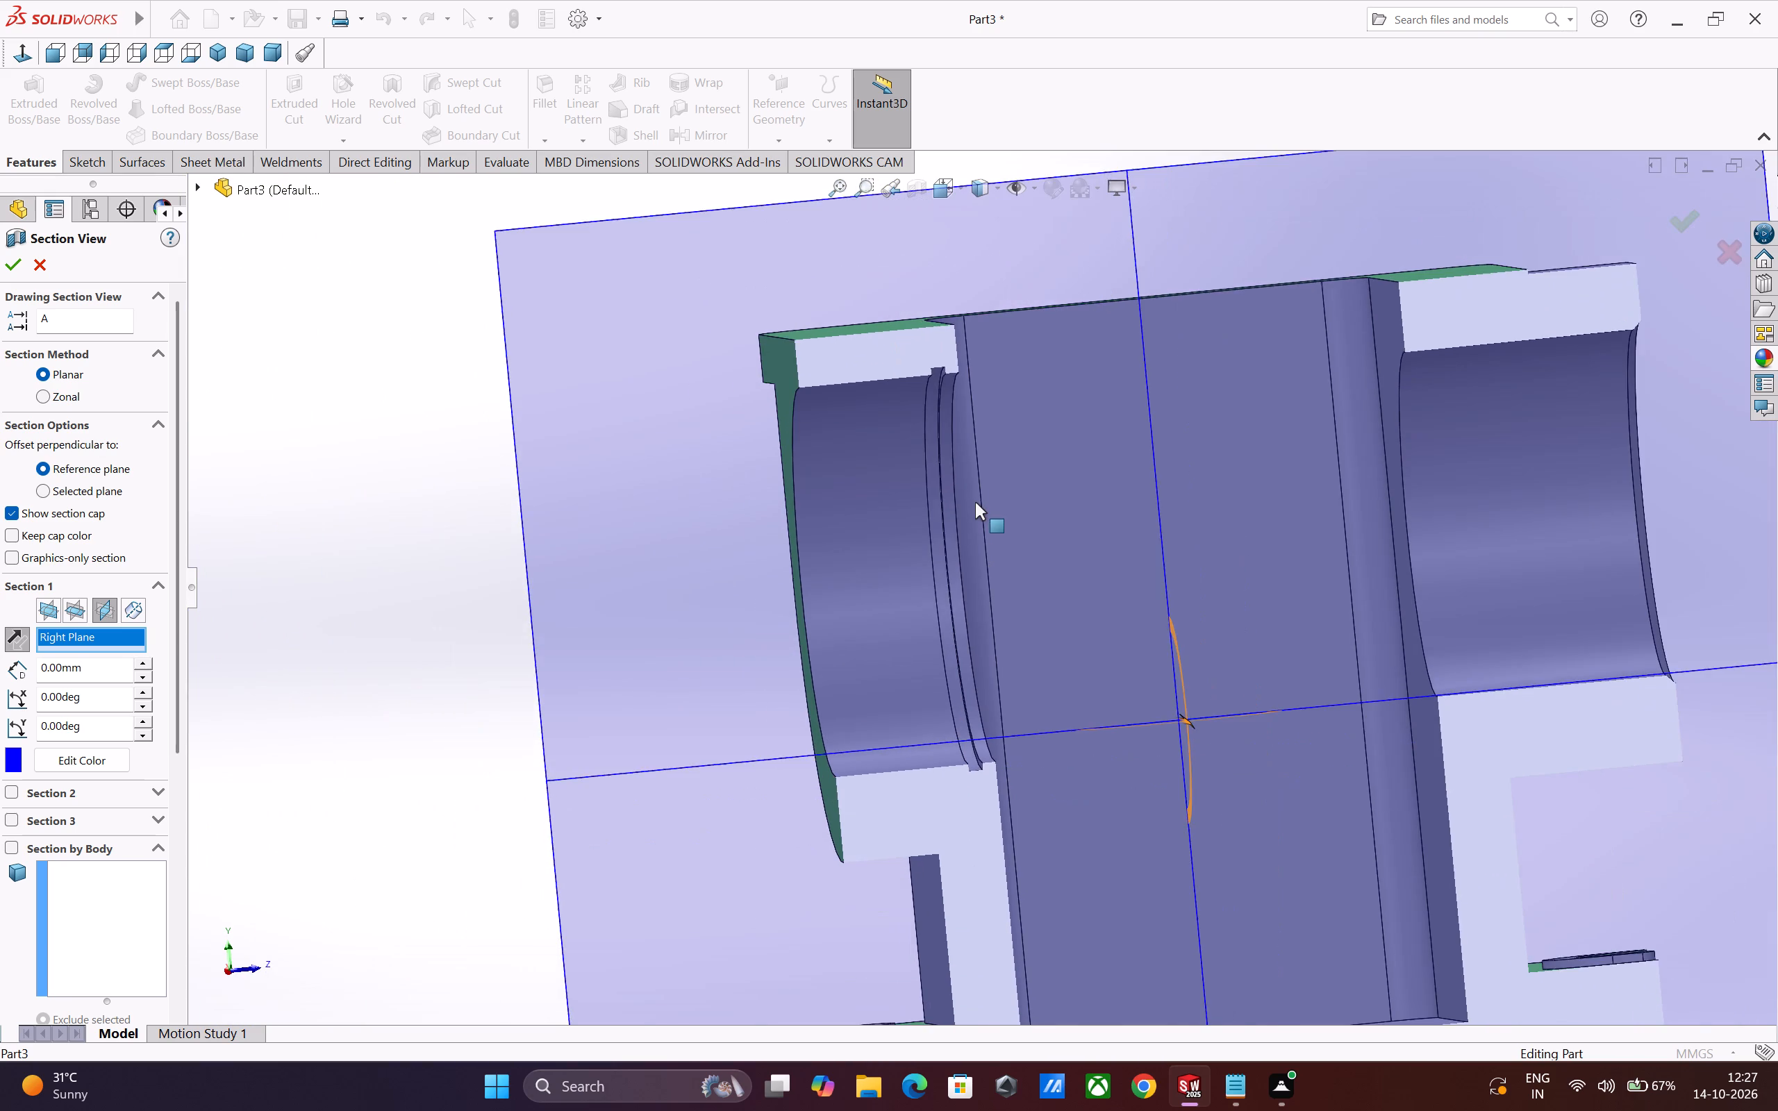
scroll(975, 502, "up", 1)
middle_click_drag(975, 502, 1007, 495)
scroll(1008, 495, "up", 2)
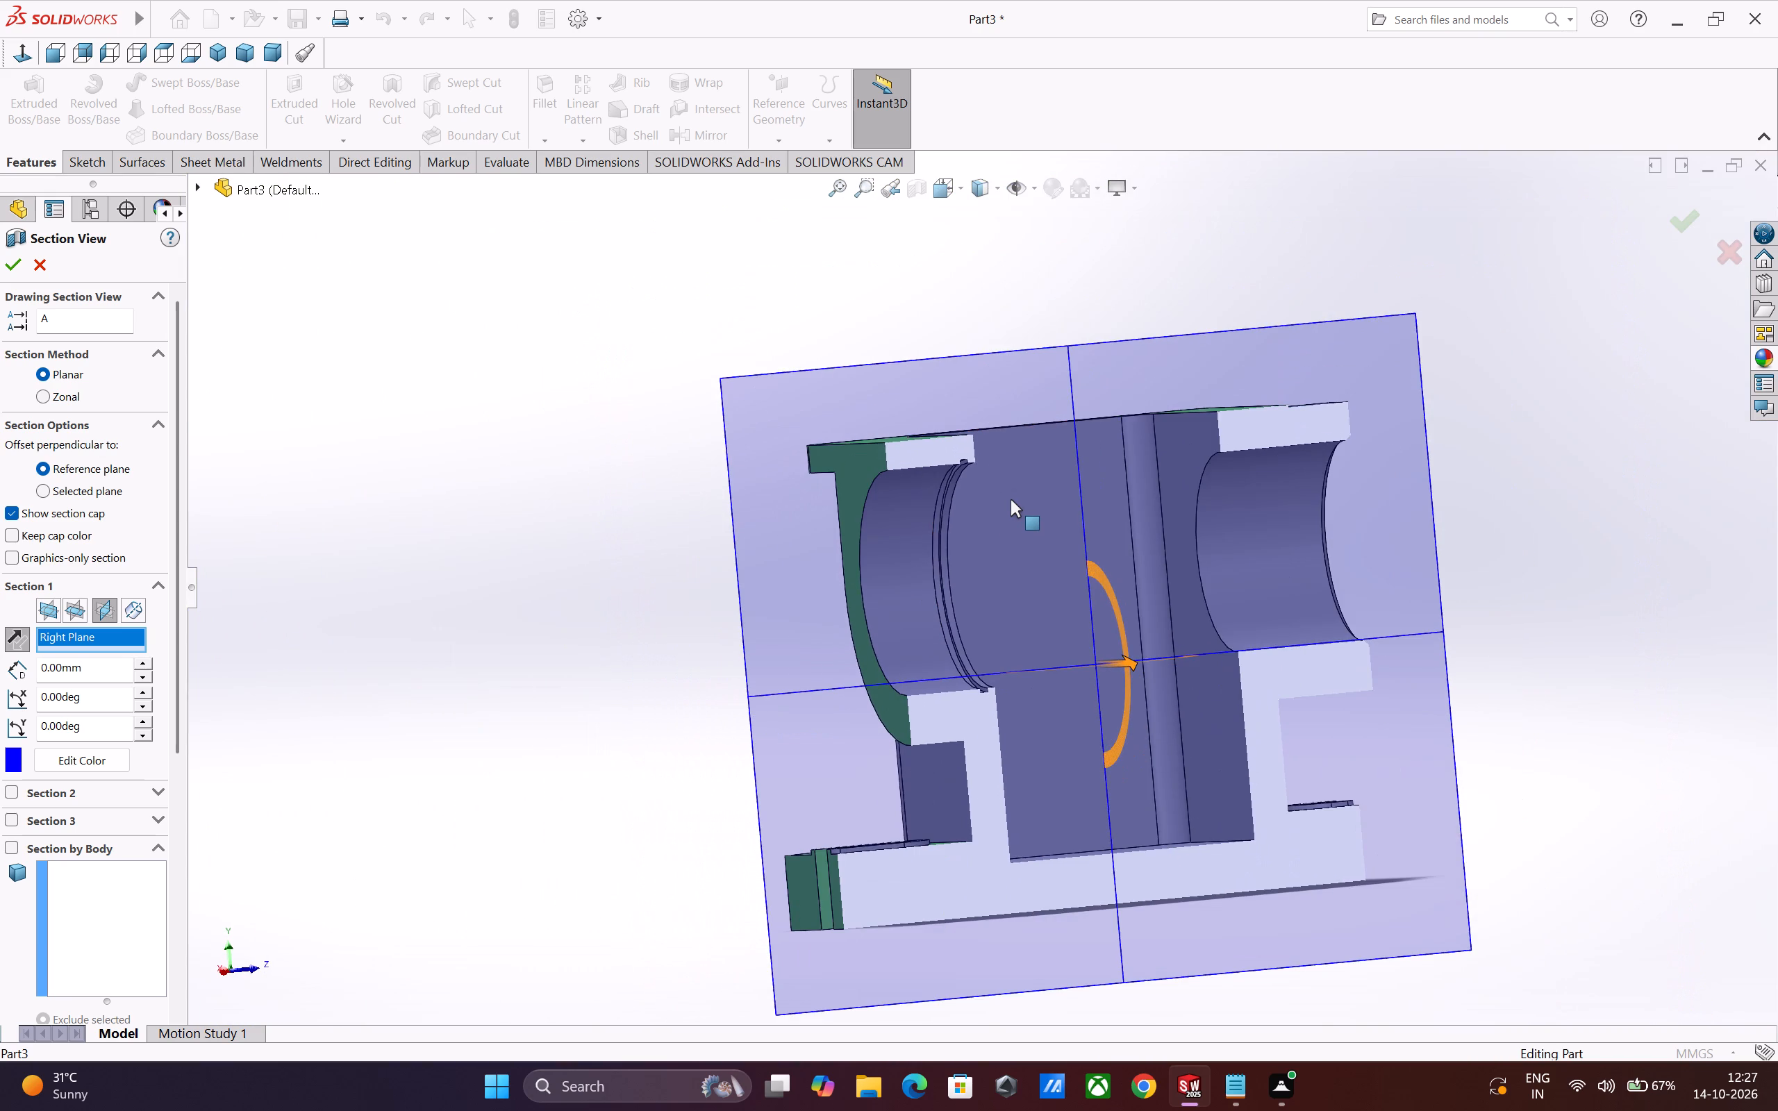
scroll(1011, 500, "up", 2)
scroll(1063, 546, "up", 2)
scroll(1049, 523, "down", 2)
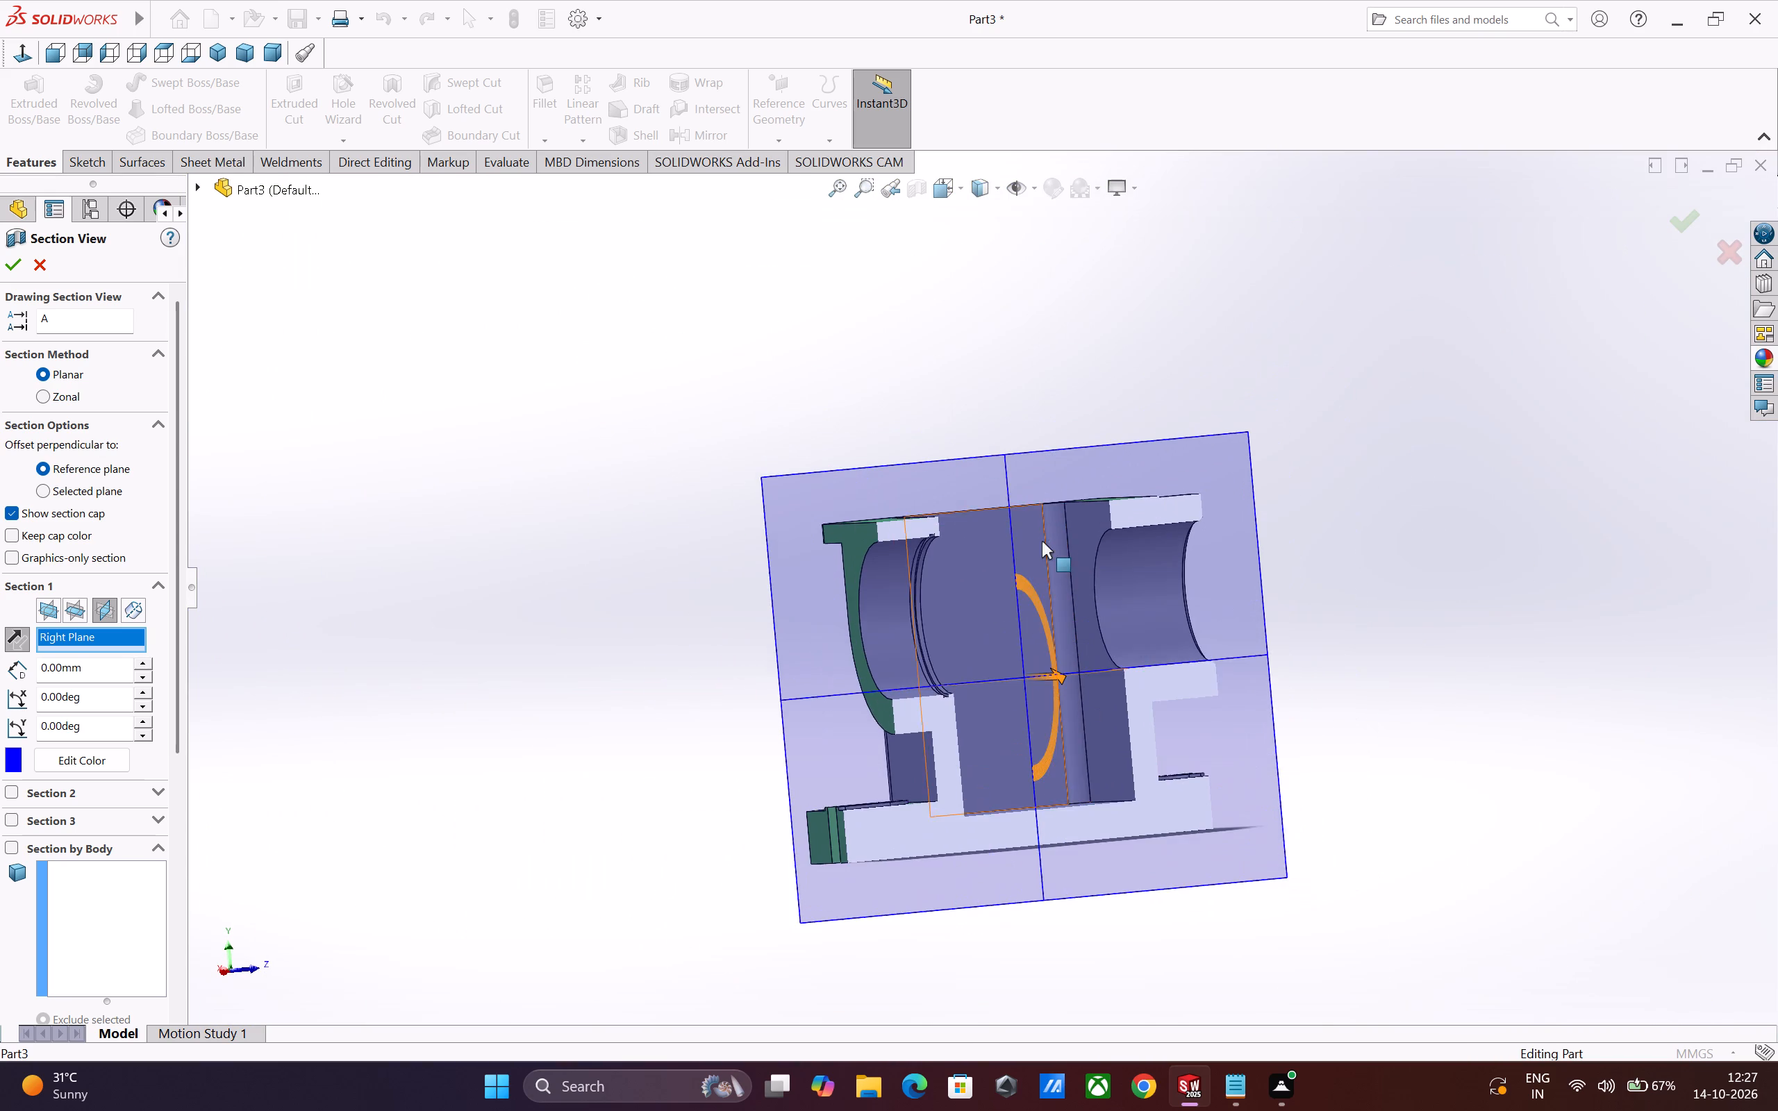
scroll(1042, 541, "down", 2)
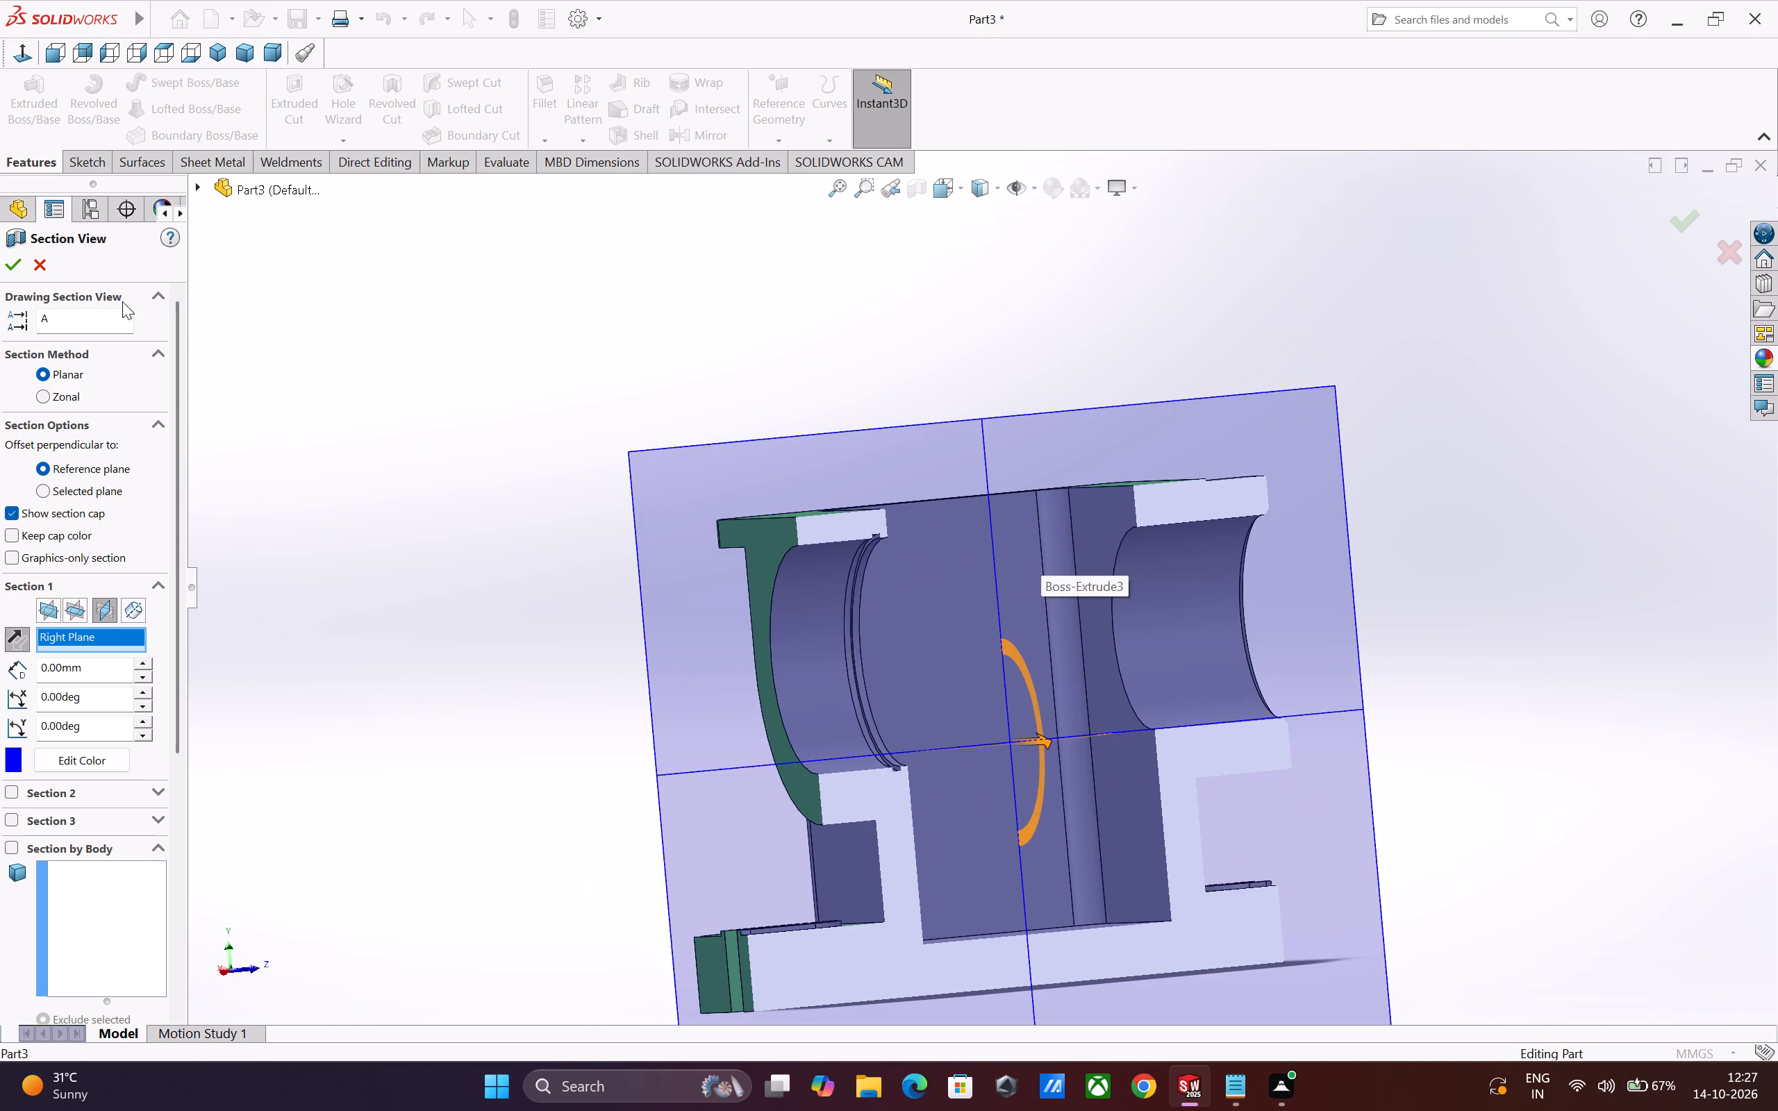
left_click(38, 267)
Start an ISO M8 bottoming tapped hole with the Hole Wizard, using the U-shaped boss's outer face for the hole positions.
scroll(1151, 583, "up", 2)
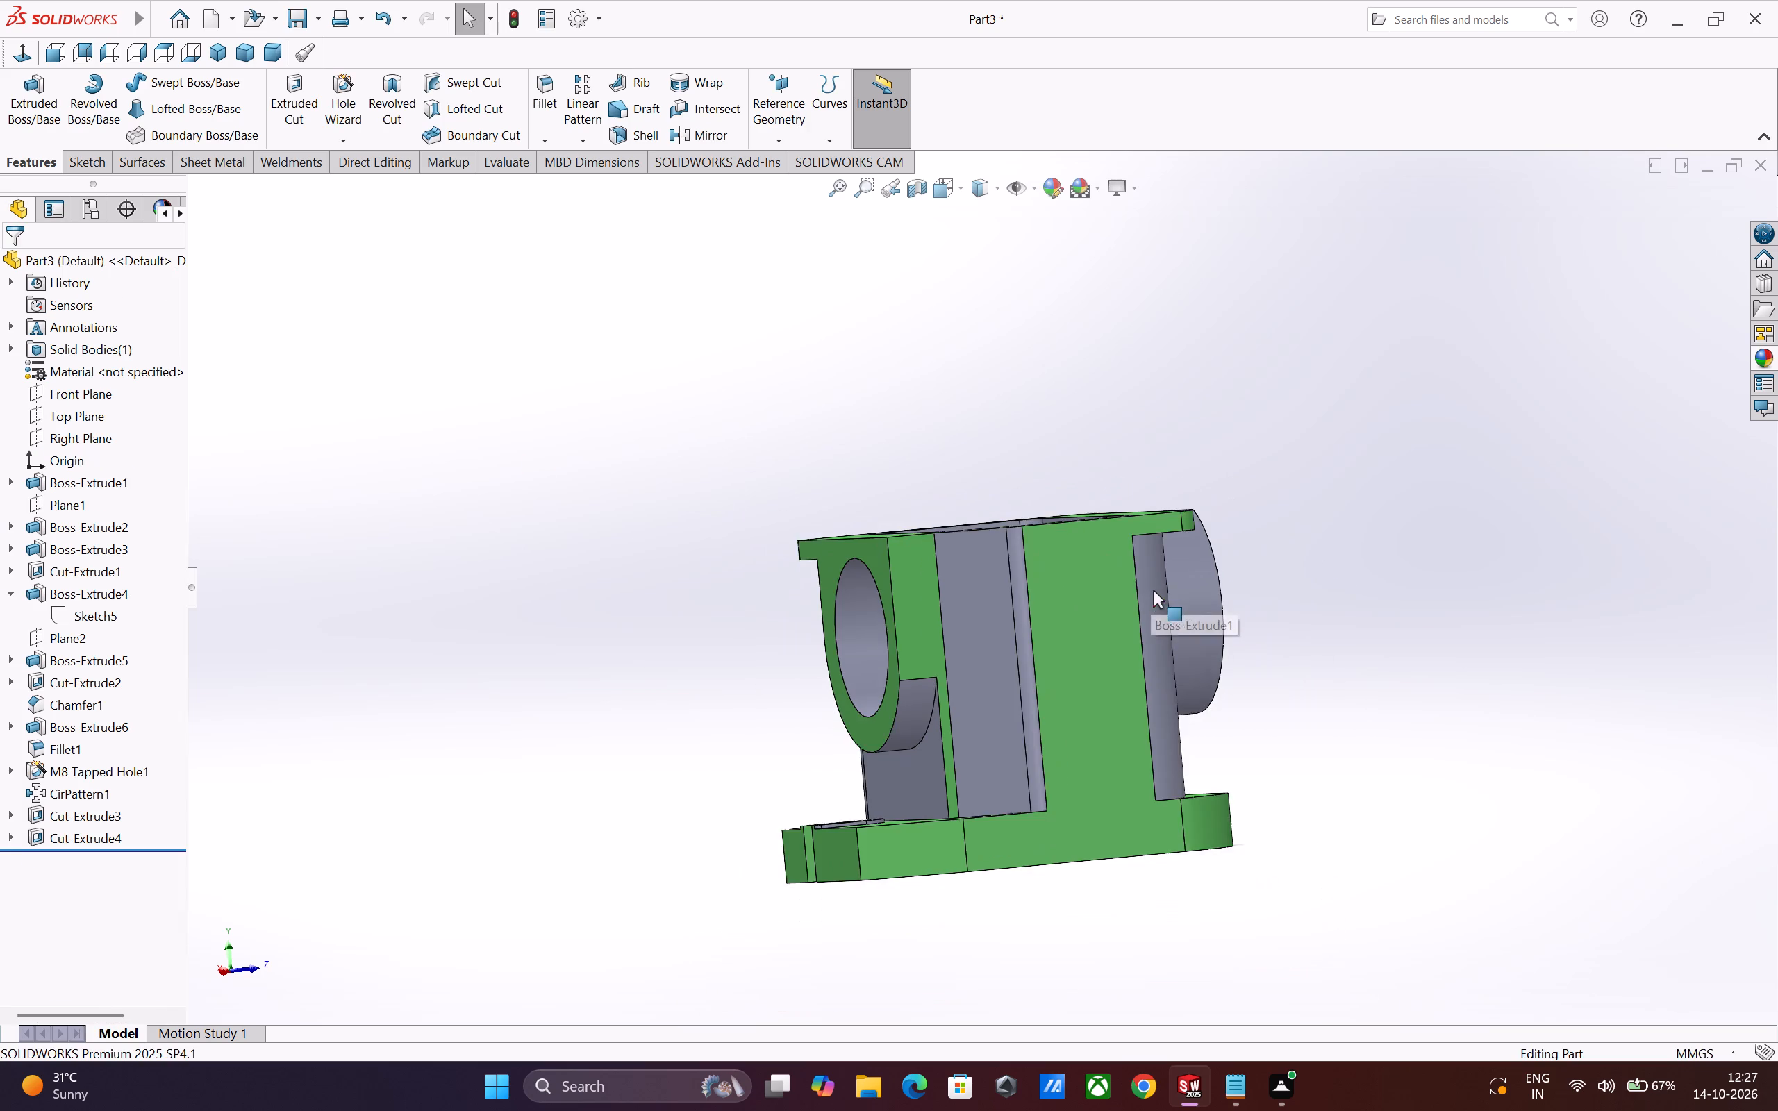
scroll(1153, 590, "up", 4)
scroll(1202, 667, "up", 1)
middle_click_drag(1202, 667, 1176, 690)
scroll(1176, 690, "down", 1)
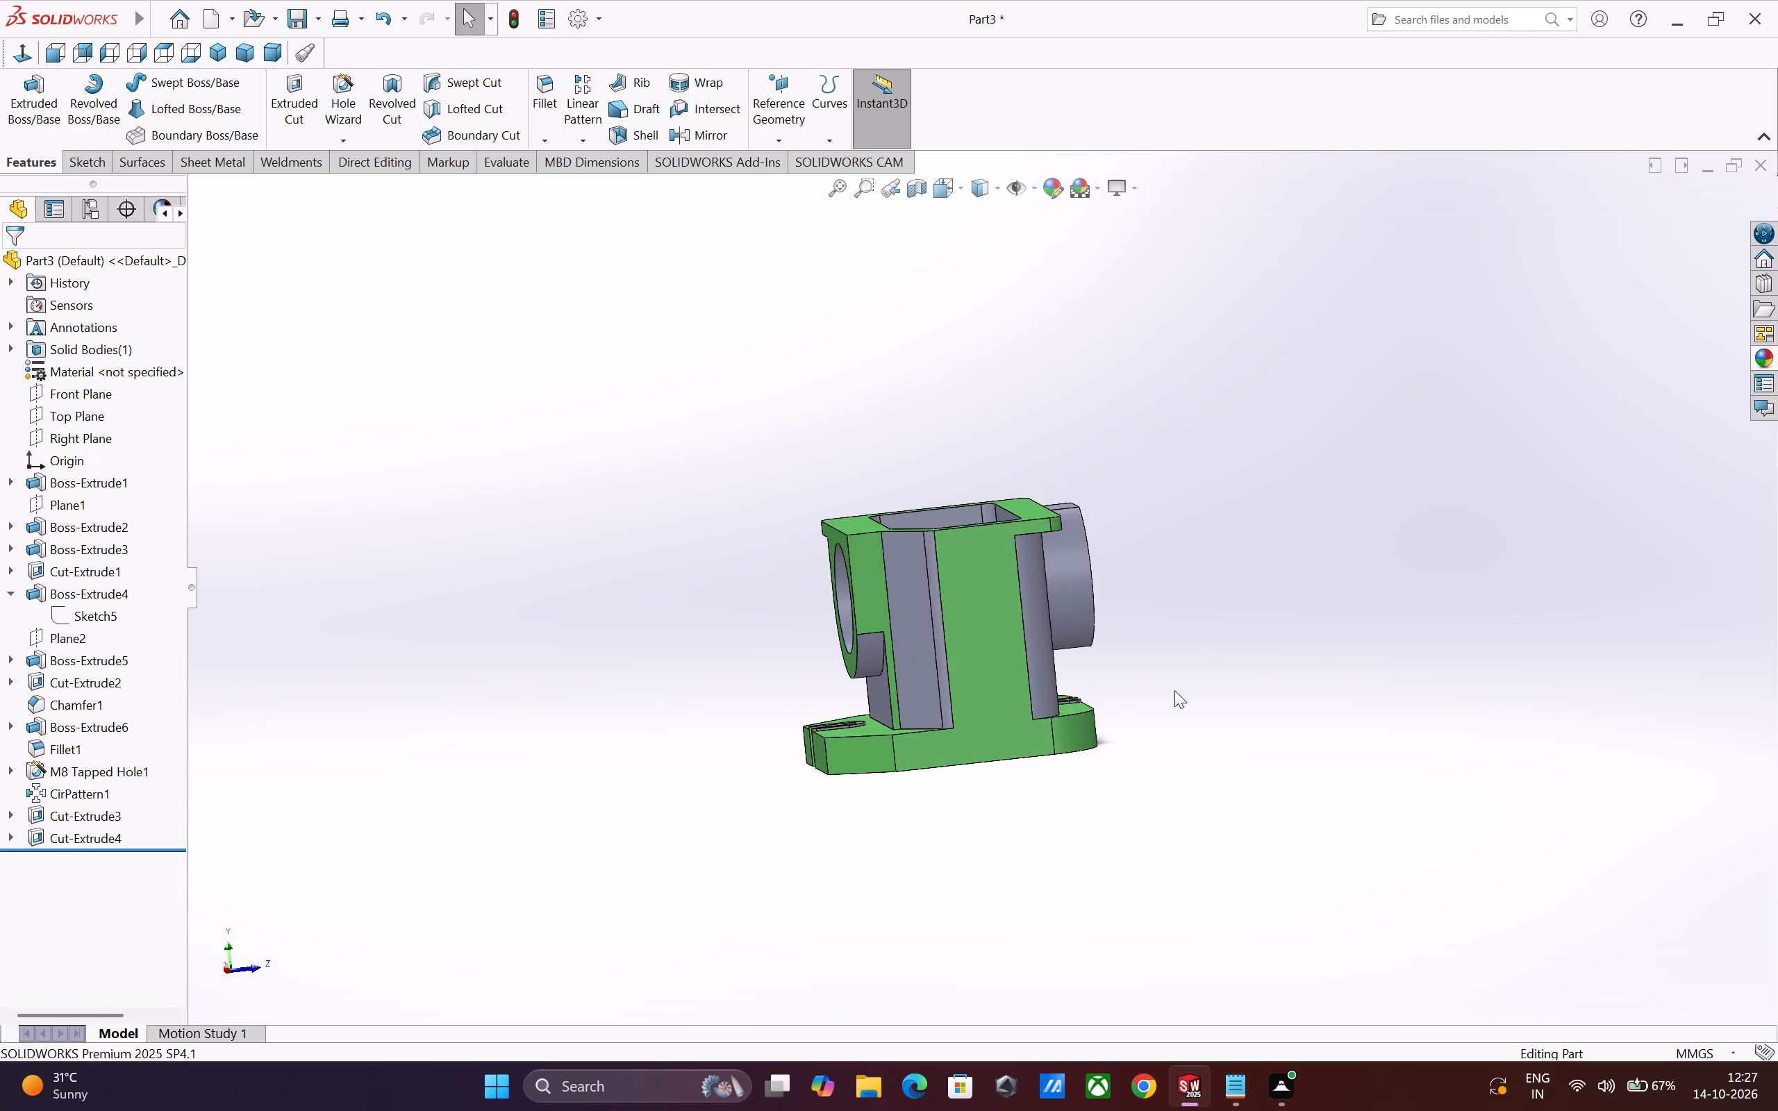
scroll(1174, 690, "down", 1)
middle_click_drag(1179, 690, 1122, 735)
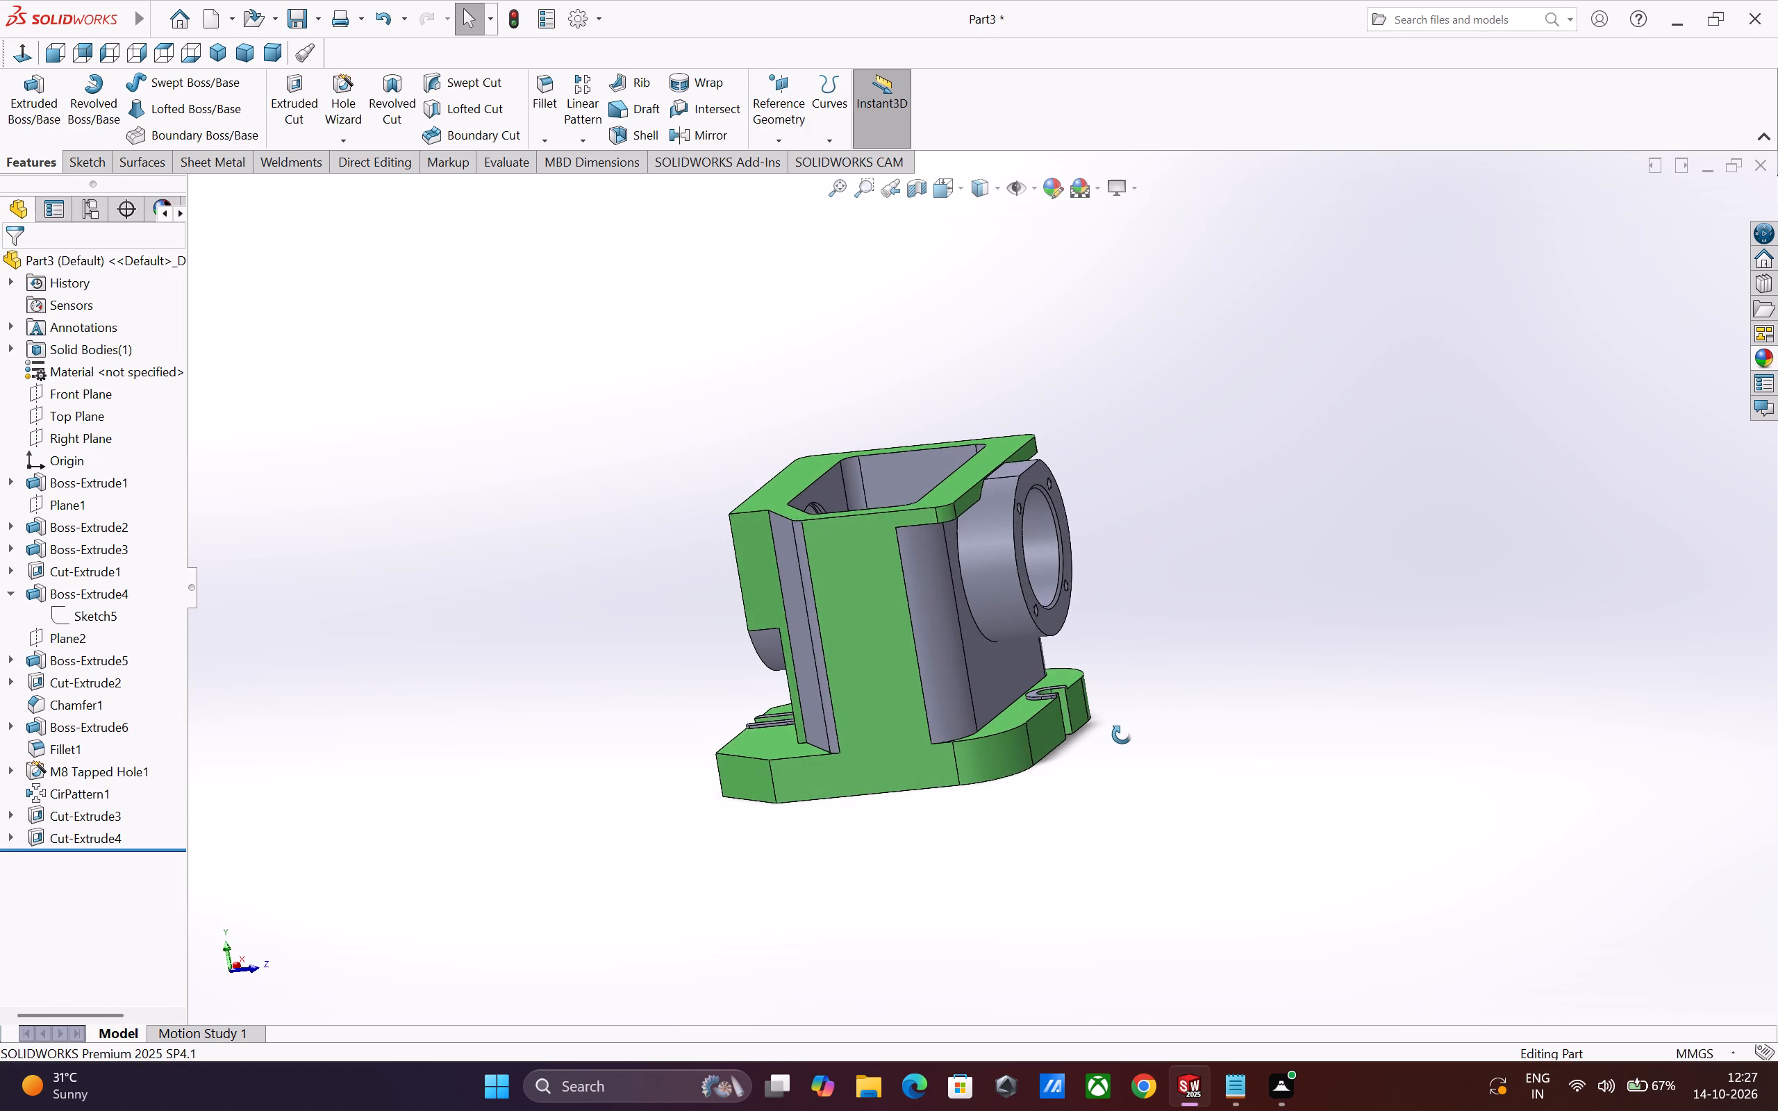
middle_click_drag(1122, 735, 1098, 752)
middle_click_drag(836, 702, 881, 692)
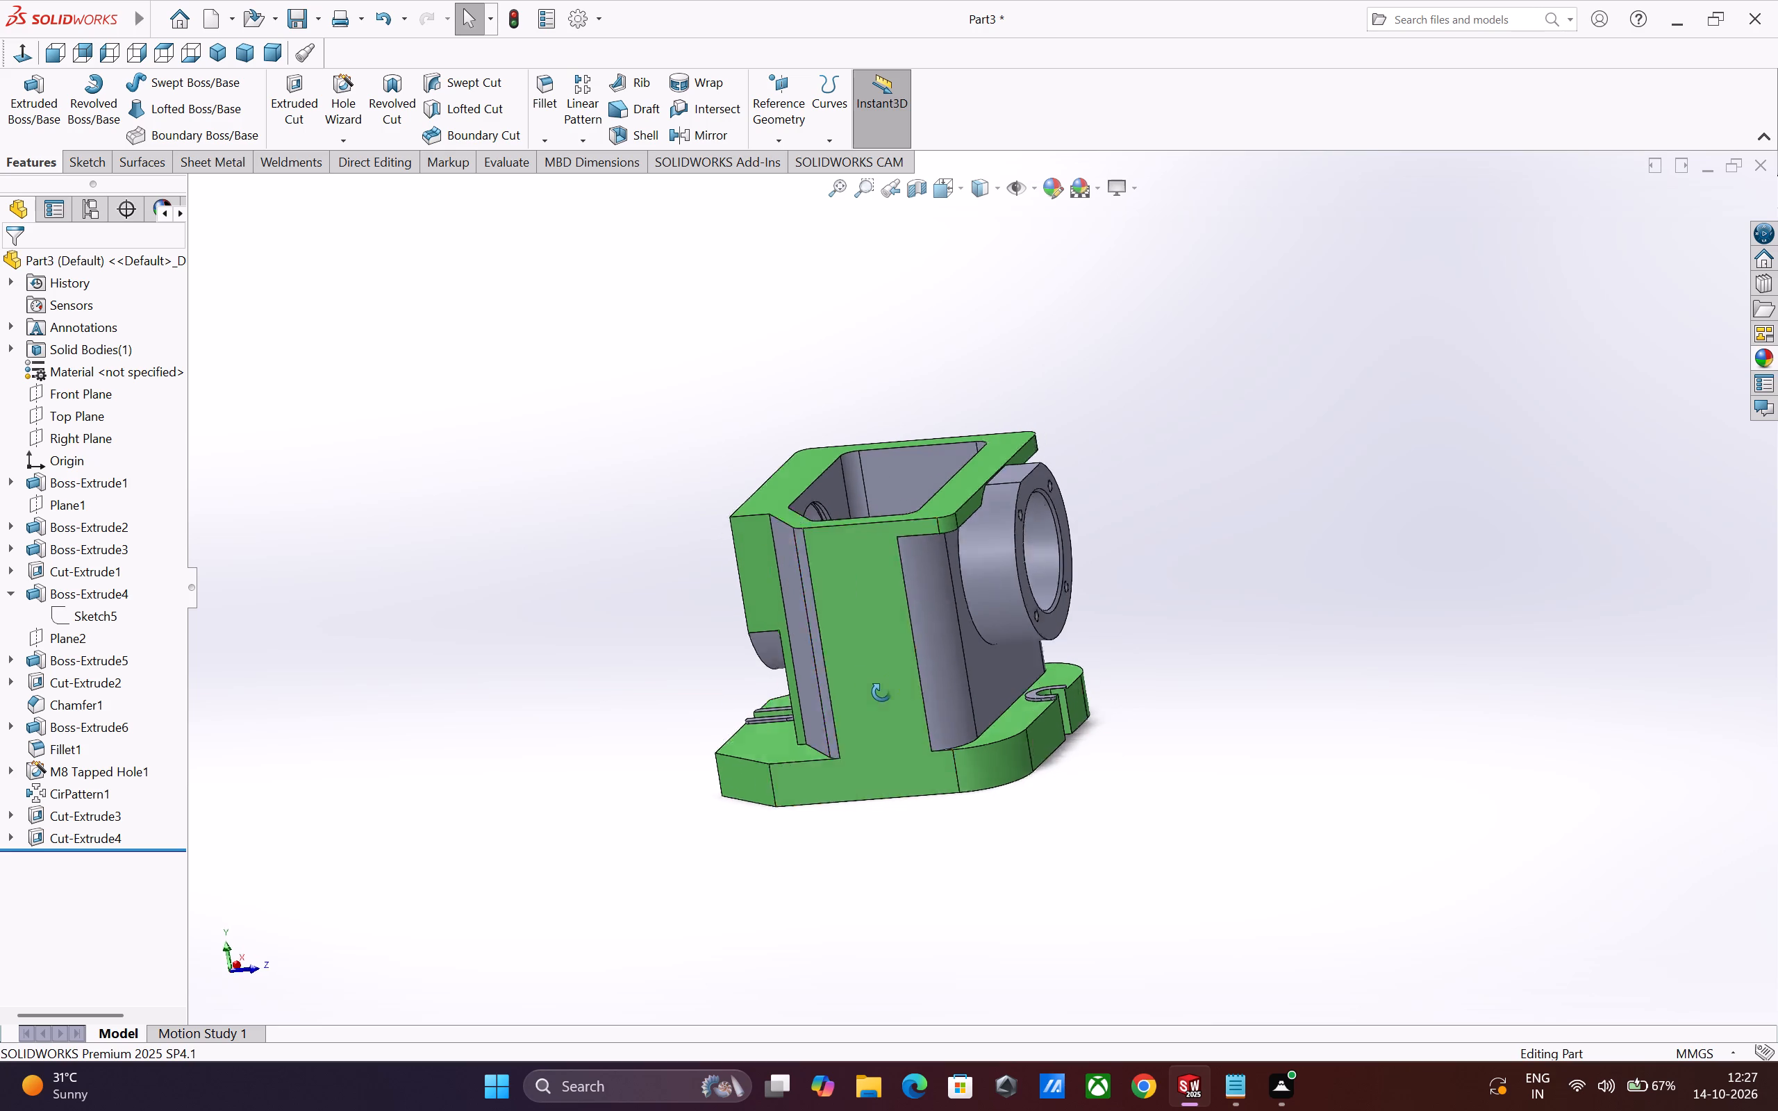
middle_click_drag(881, 692, 1127, 655)
left_click(351, 105)
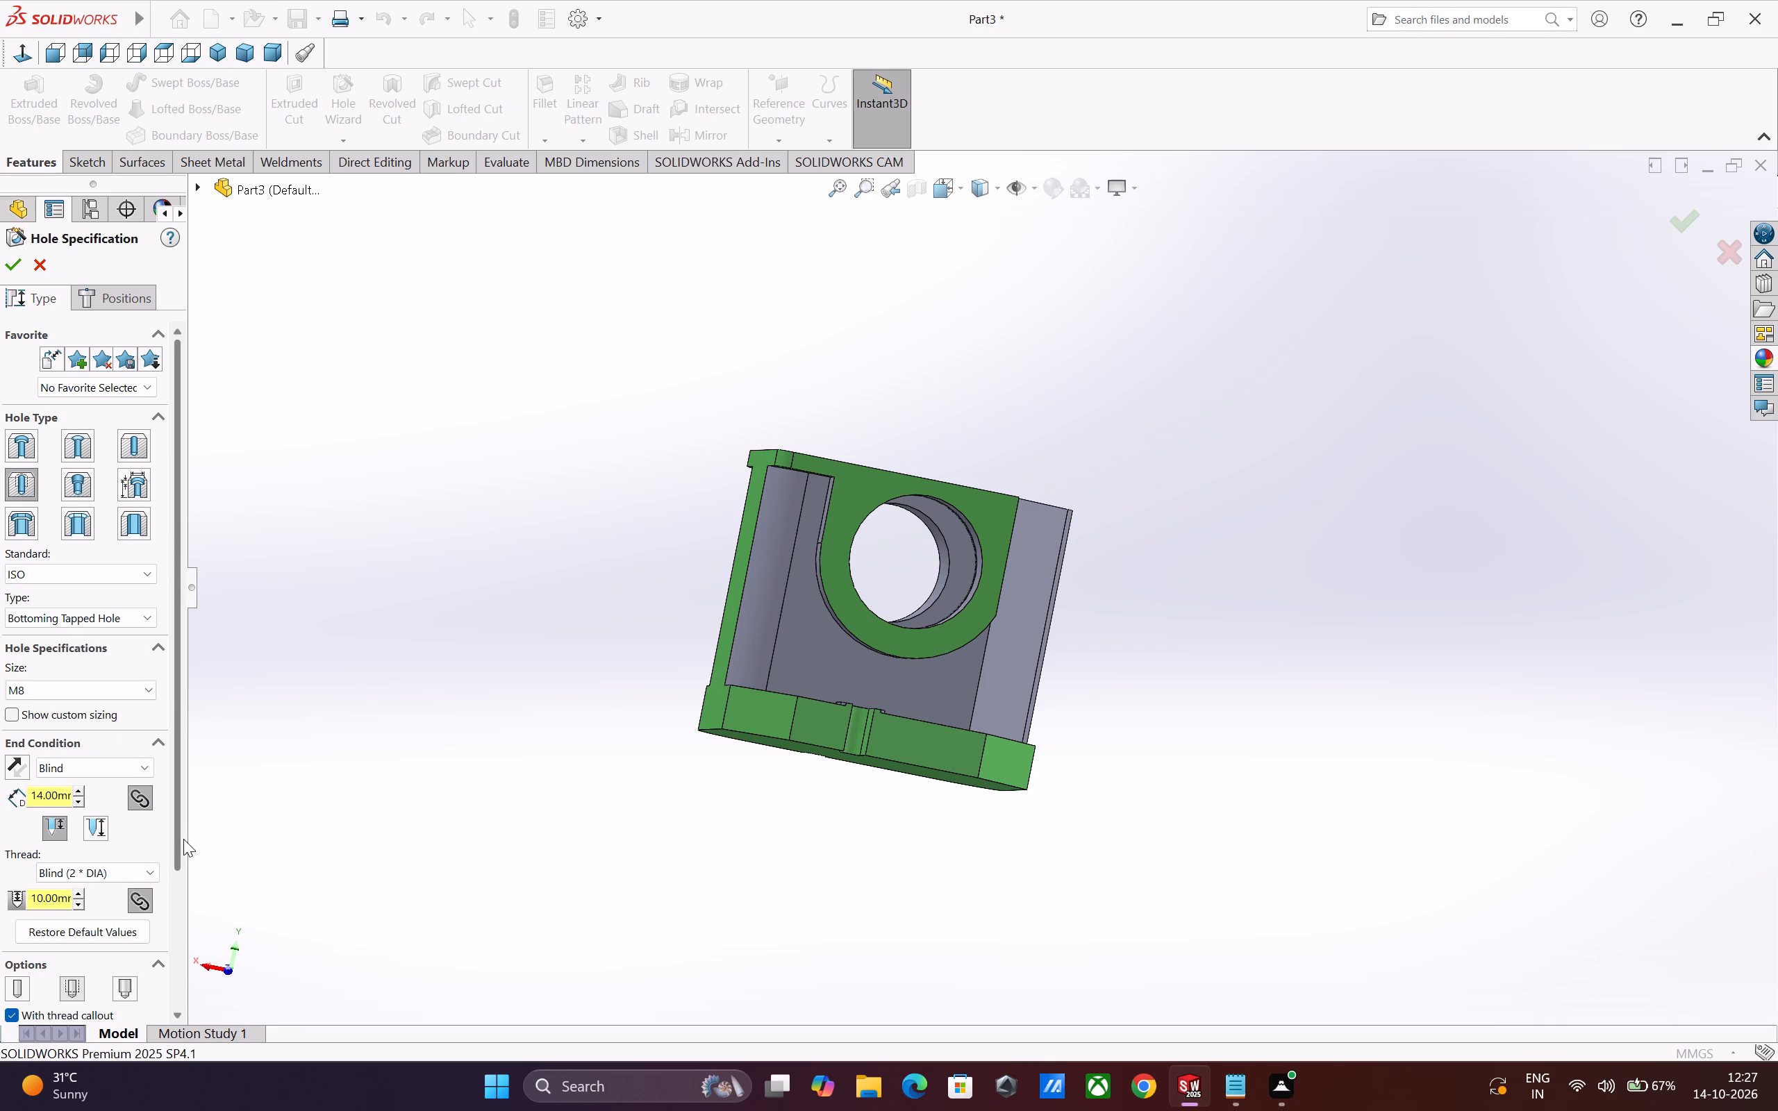
left_click_drag(179, 839, 183, 955)
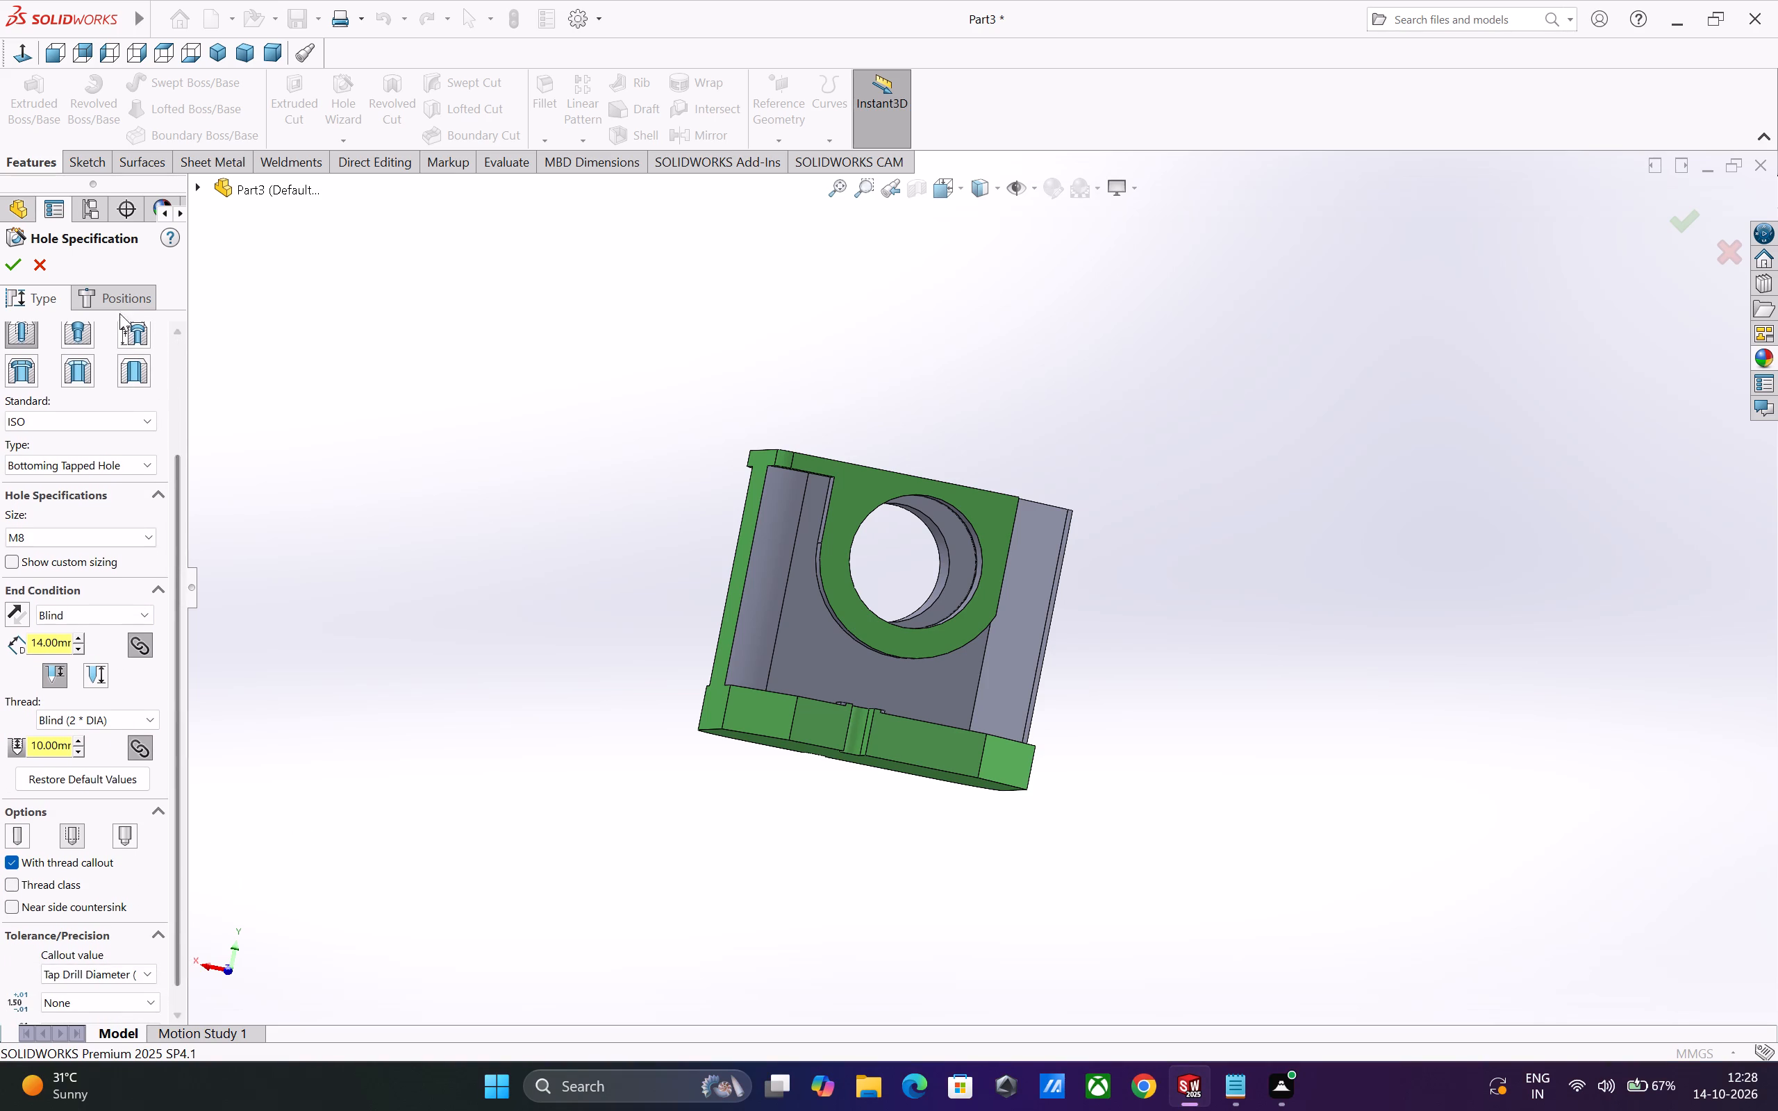
left_click(122, 300)
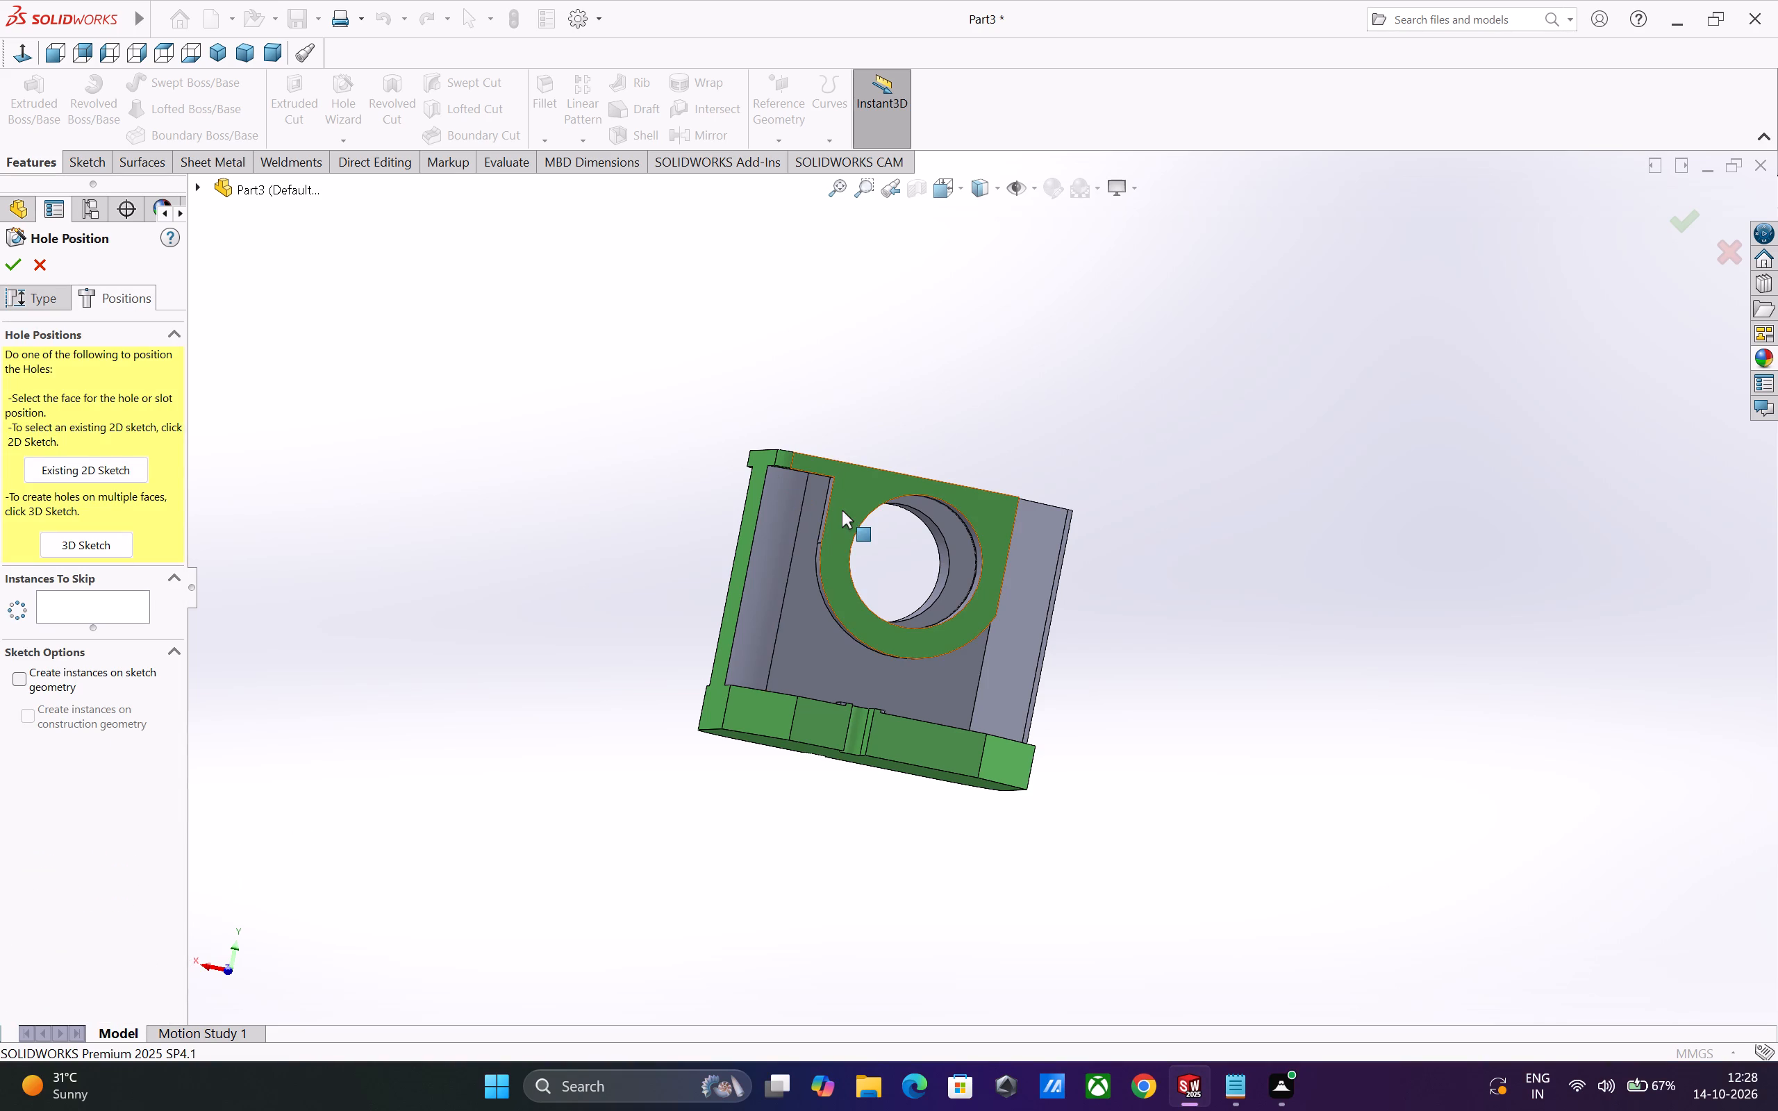
left_click(849, 515)
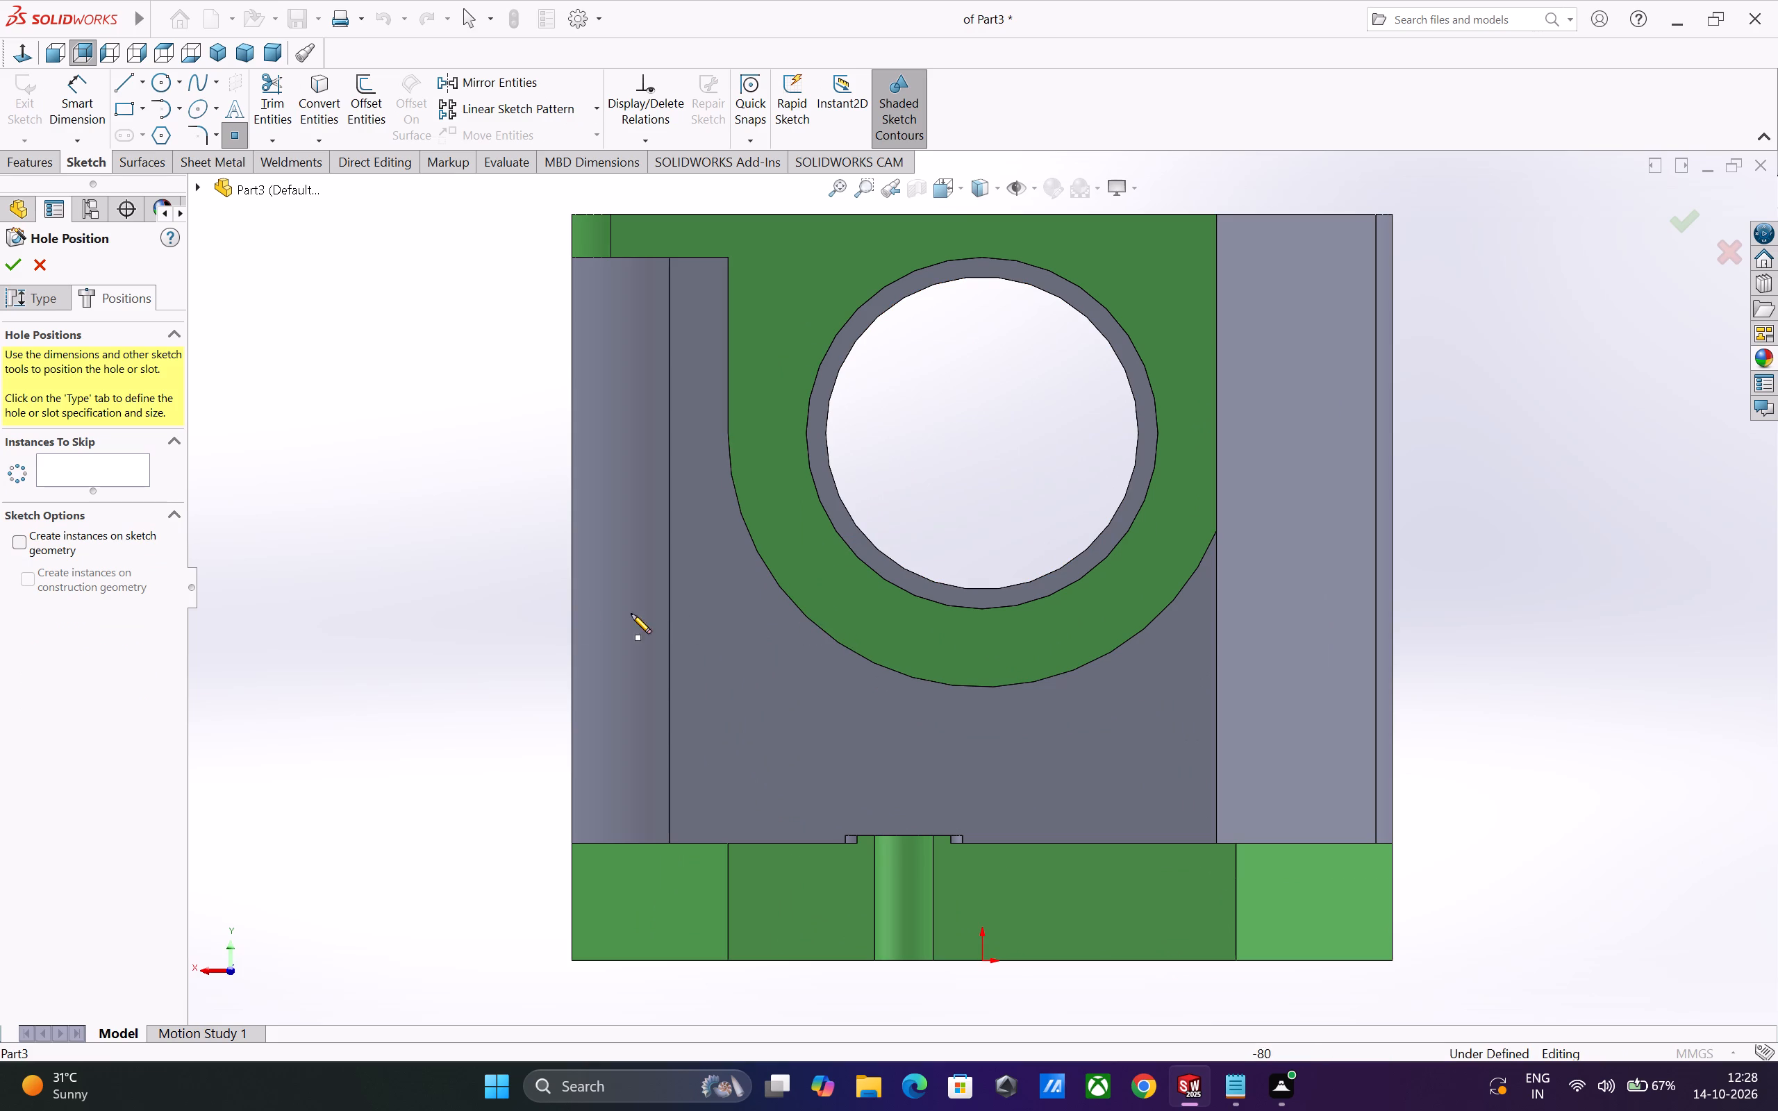
Sketch a construction circle of about 52 mm radius around the bore centre on the U-shaped boss face.
left_click(165, 87)
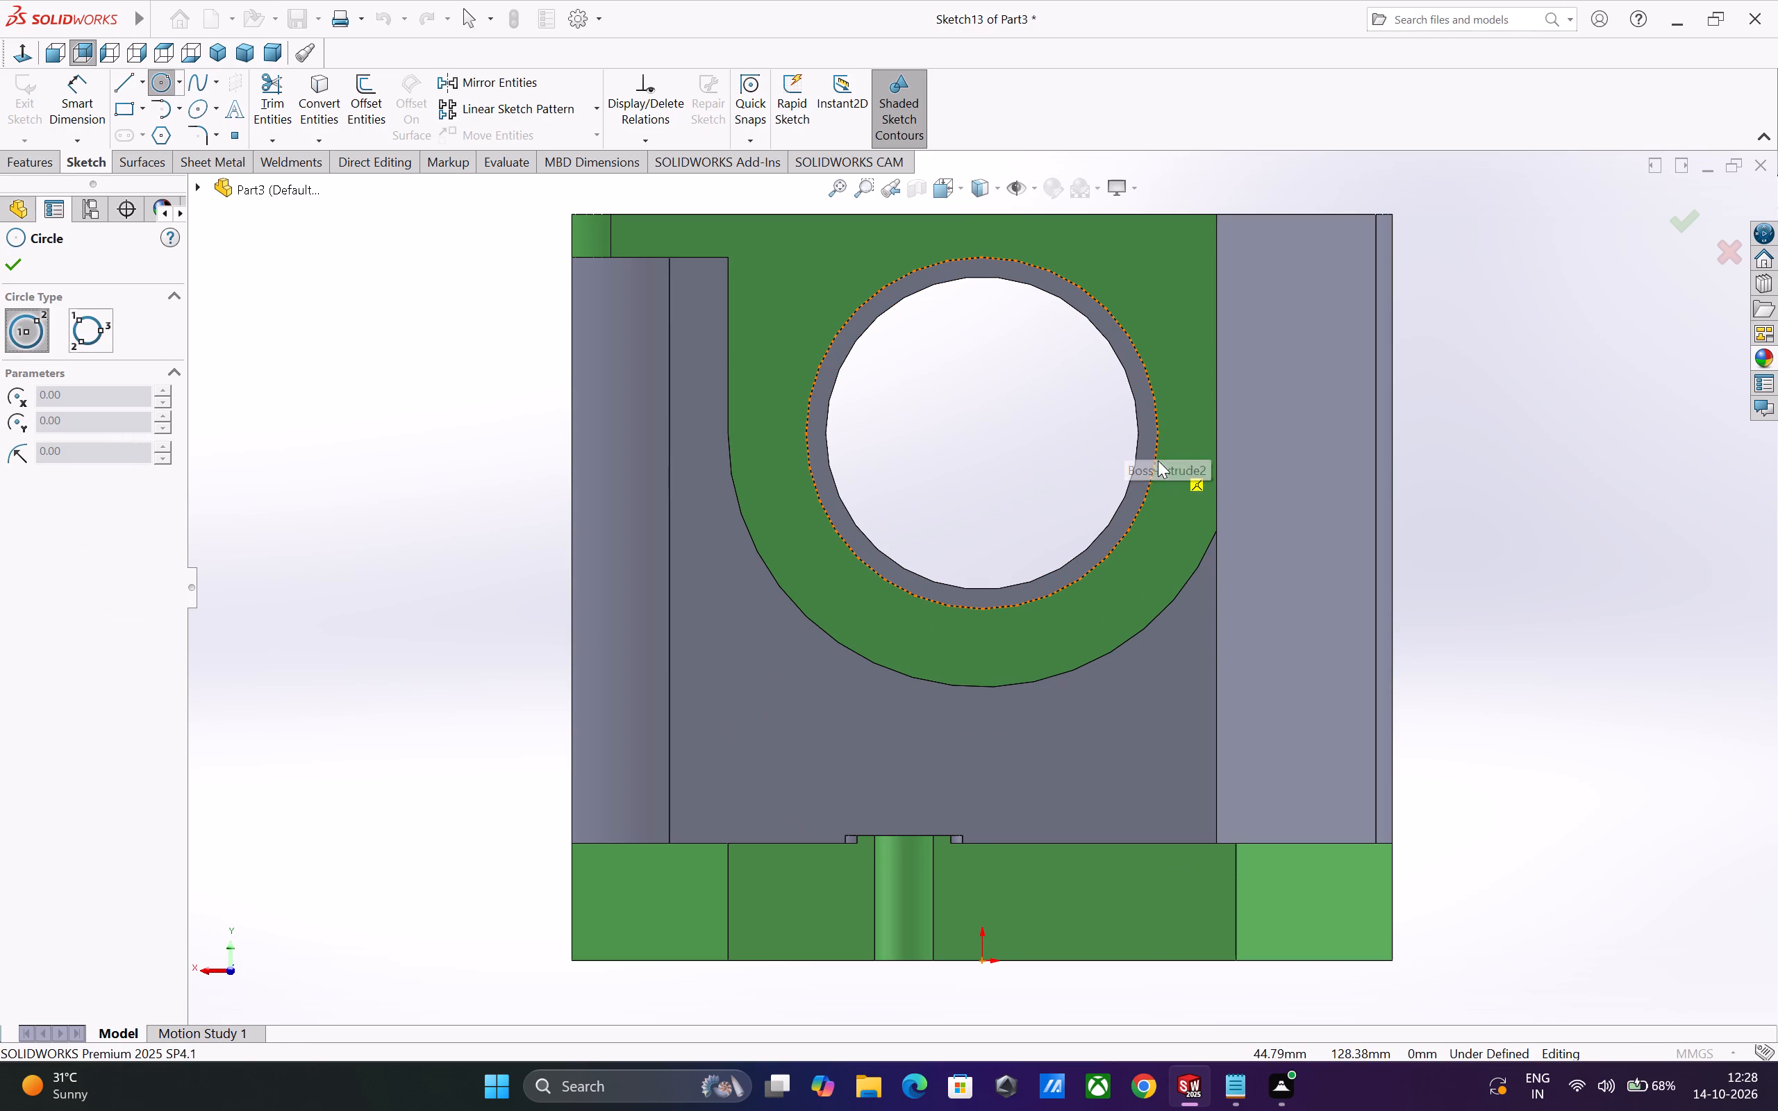
left_click(984, 433)
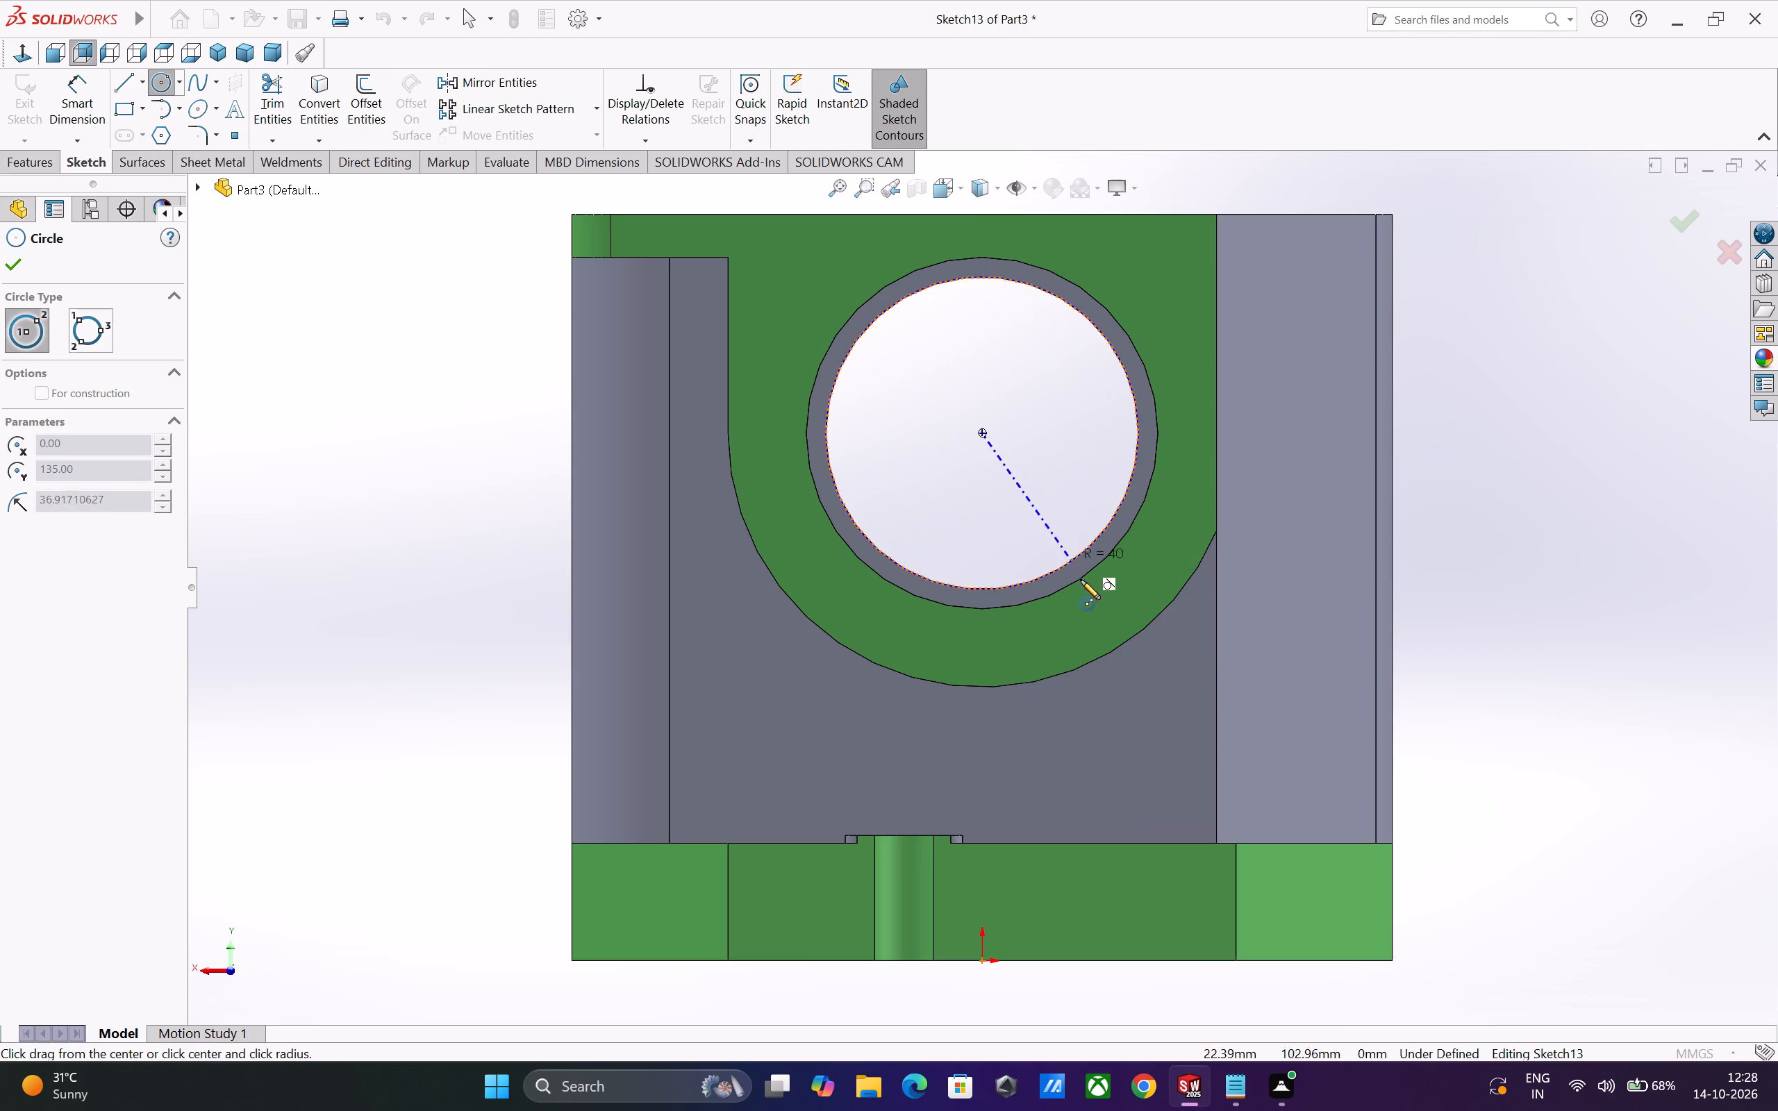
left_click(1095, 603)
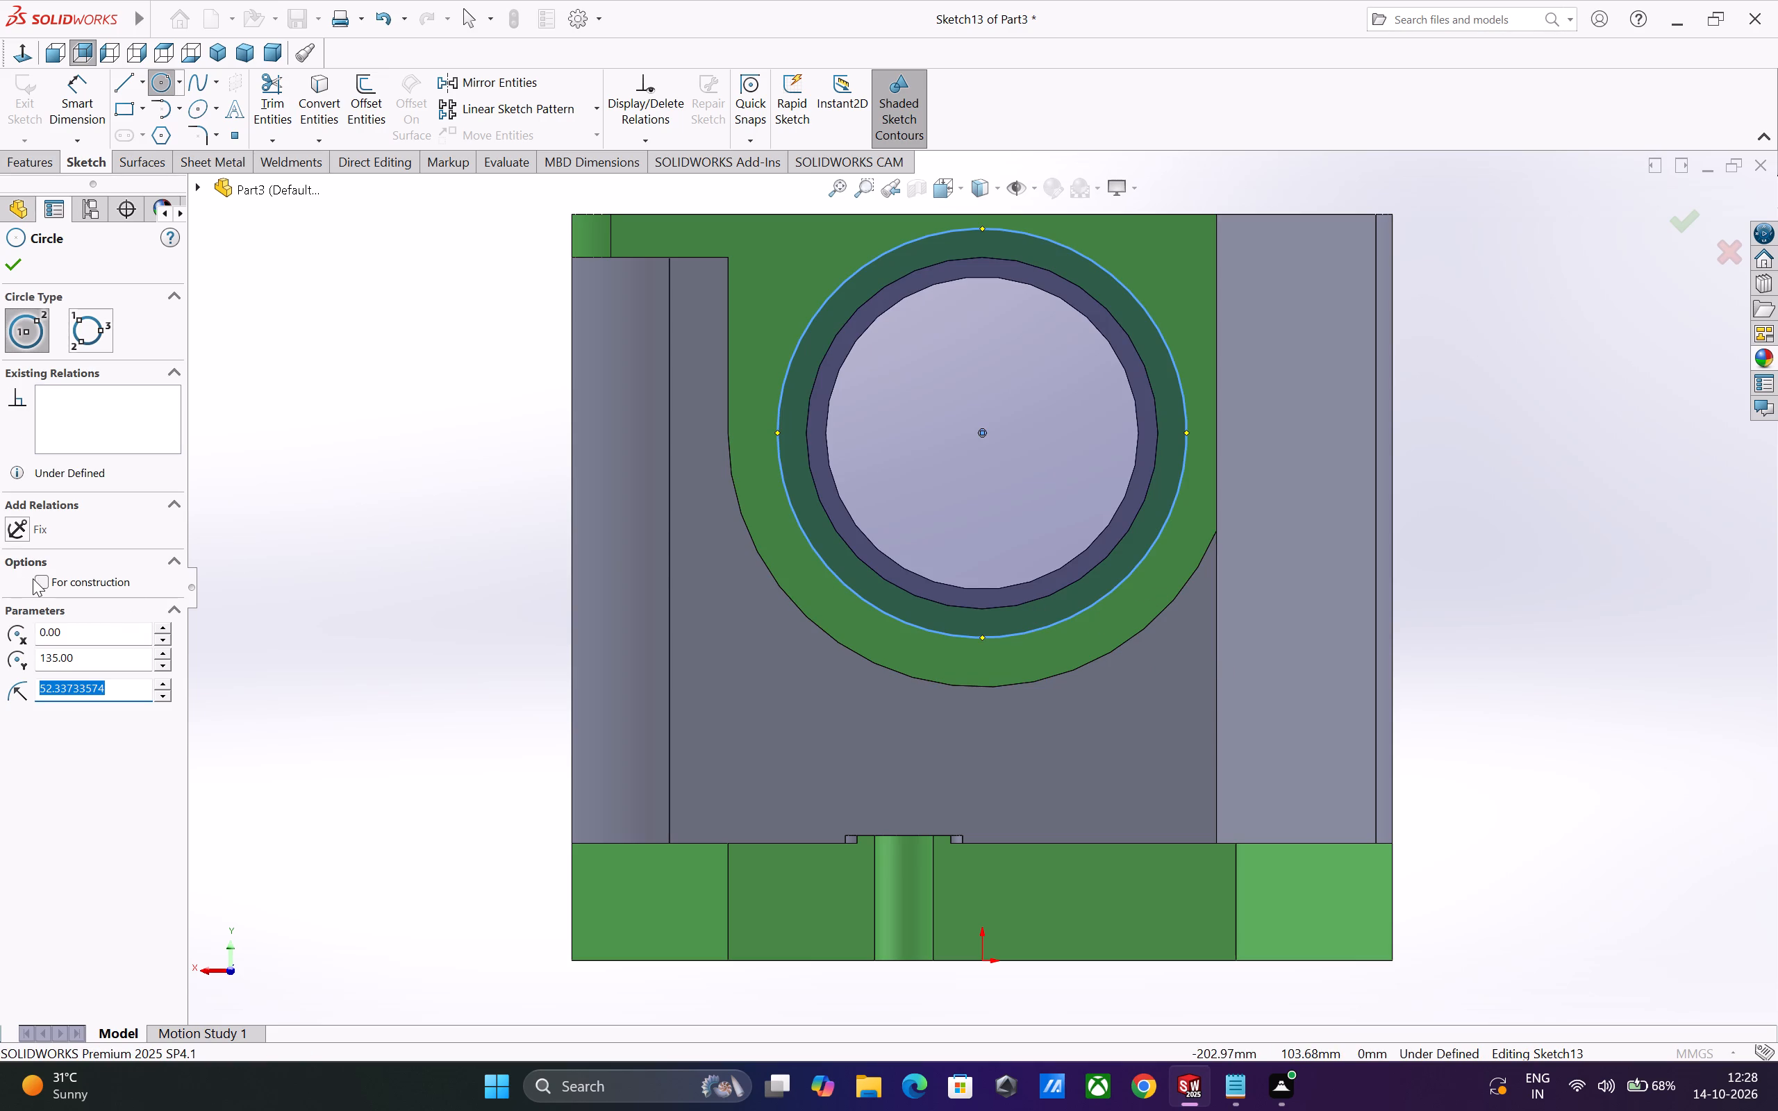
left_click(35, 578)
left_click(13, 264)
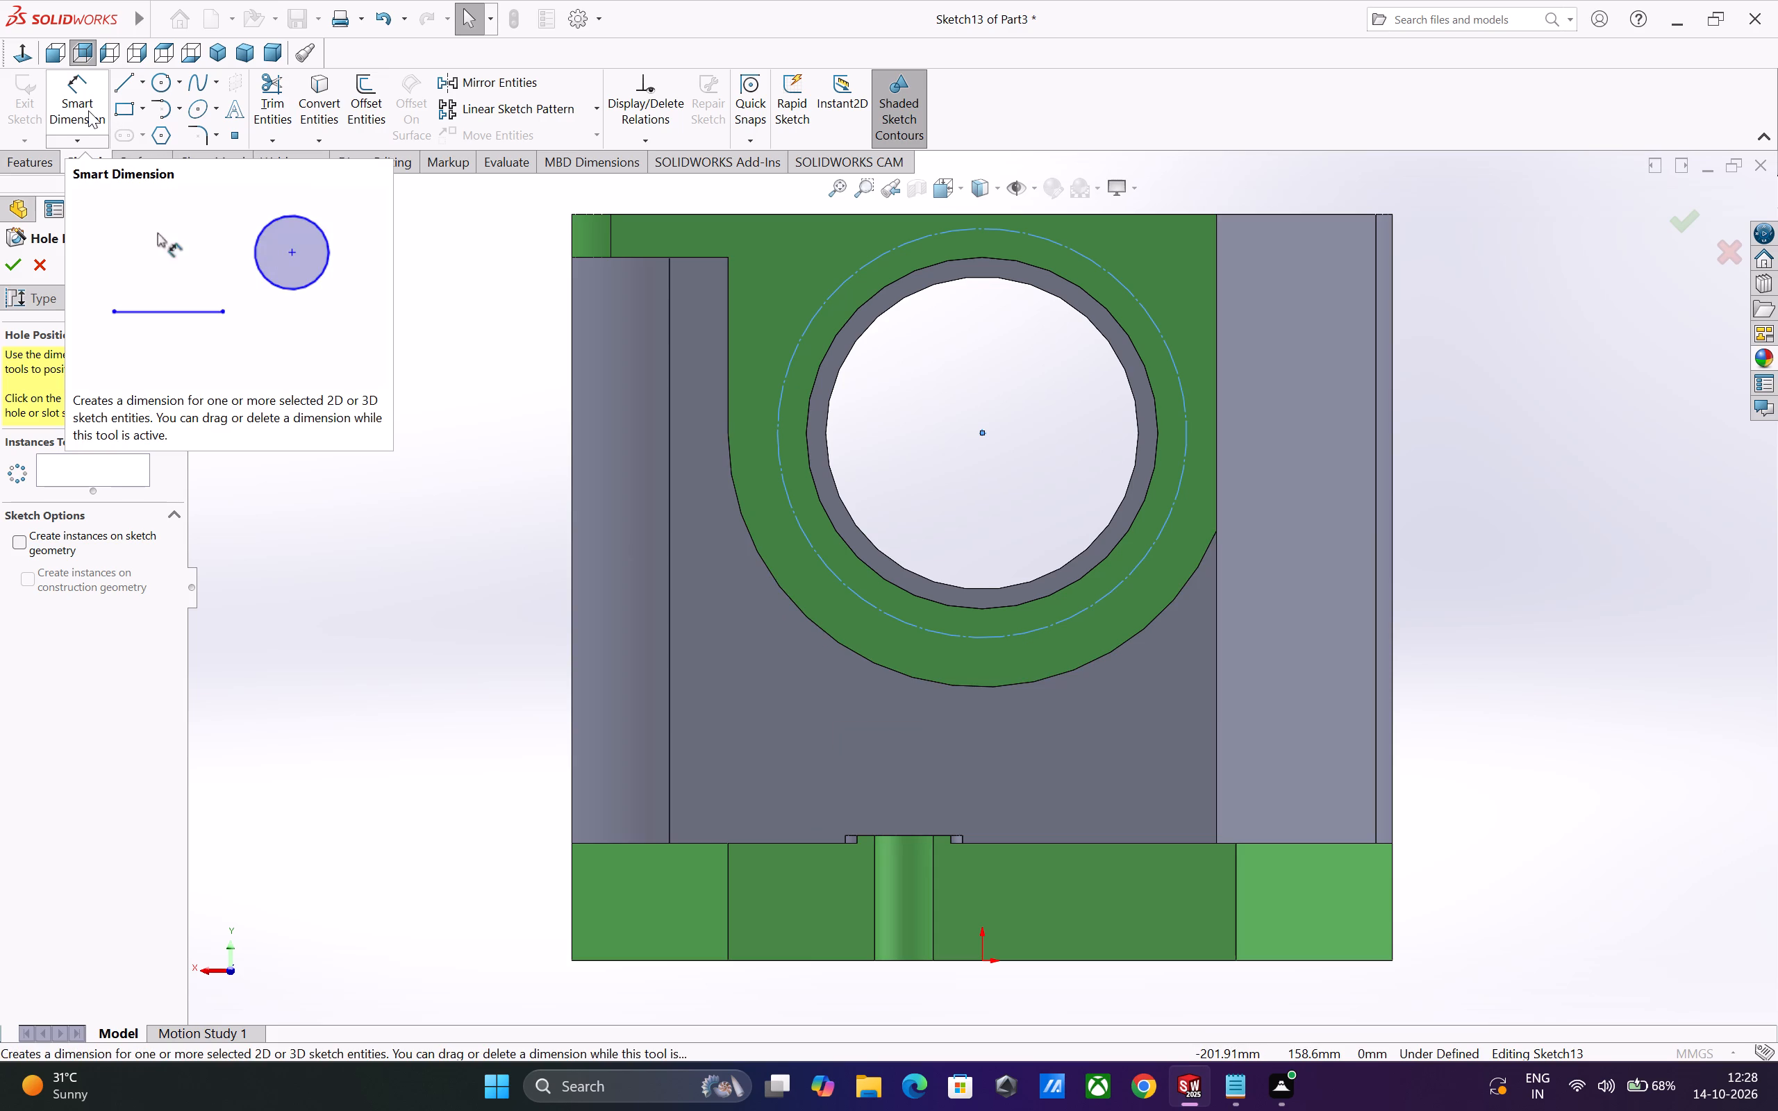
Draw a vertical centerline from the bore centre down to the construction circle.
left_click(140, 85)
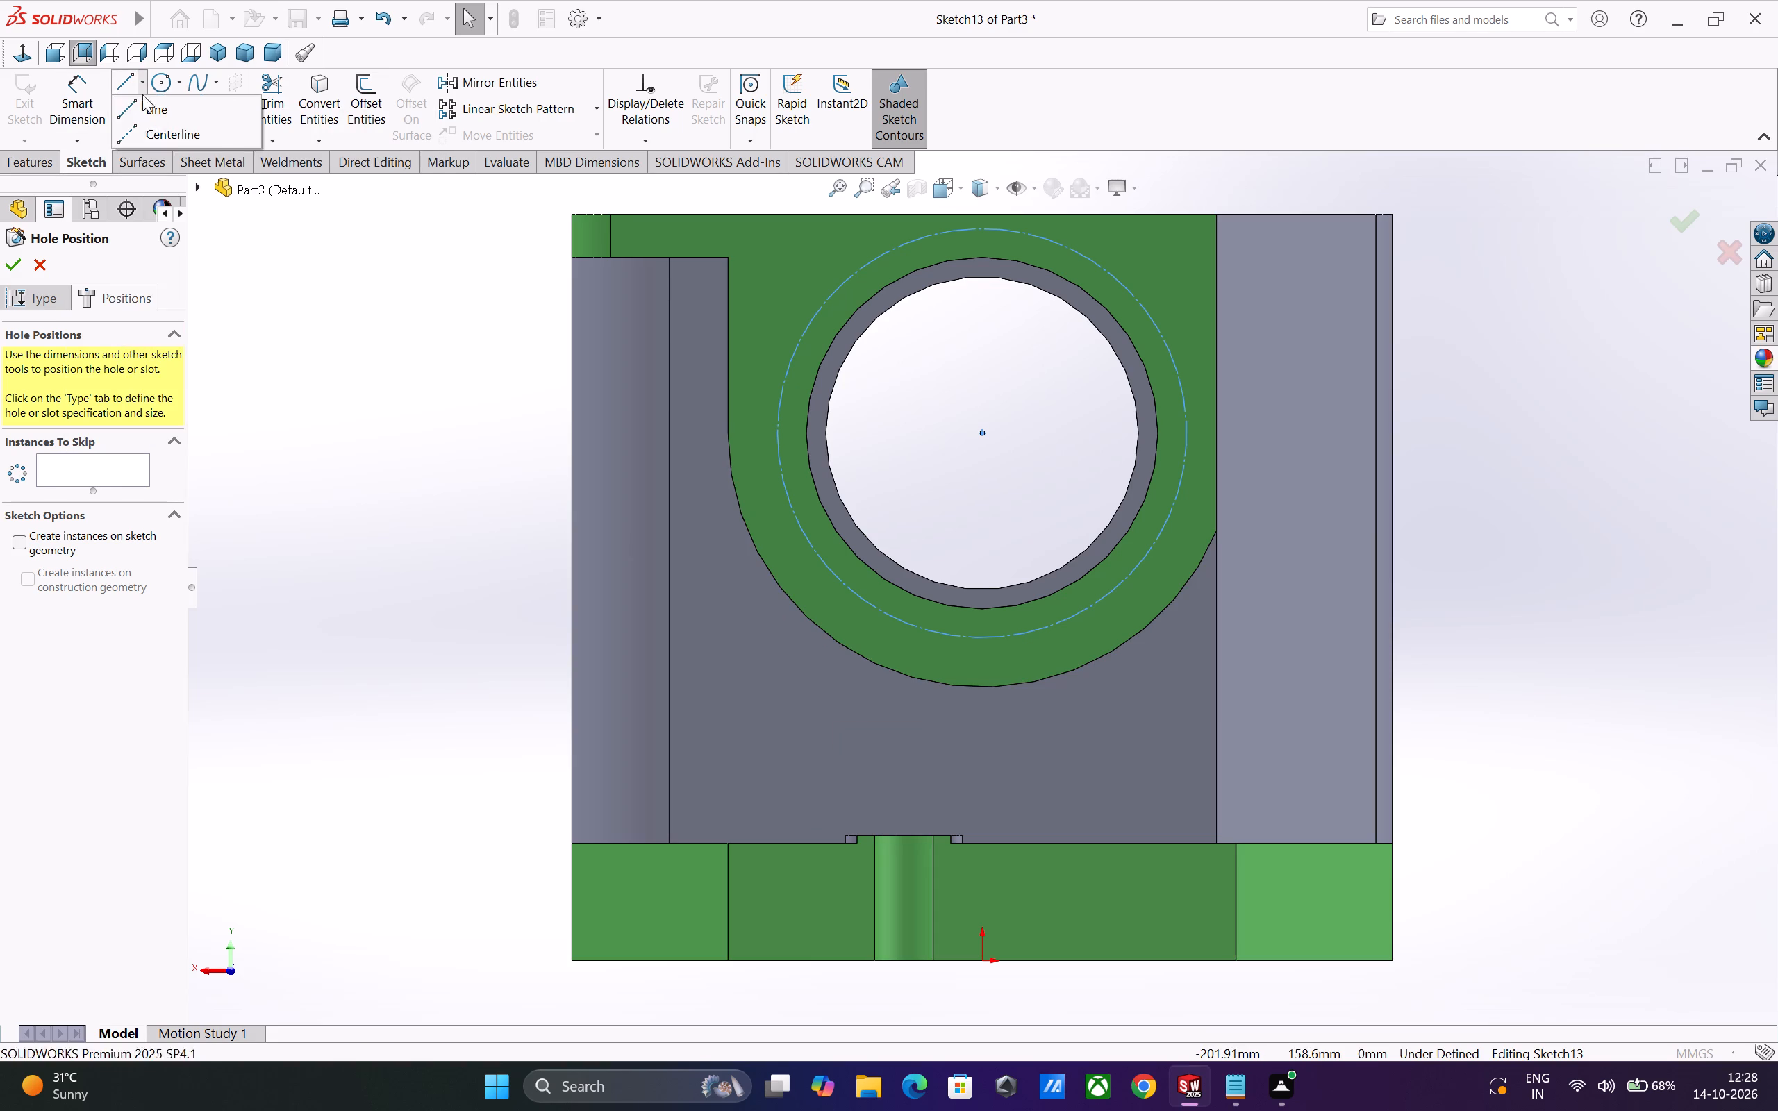
left_click(151, 128)
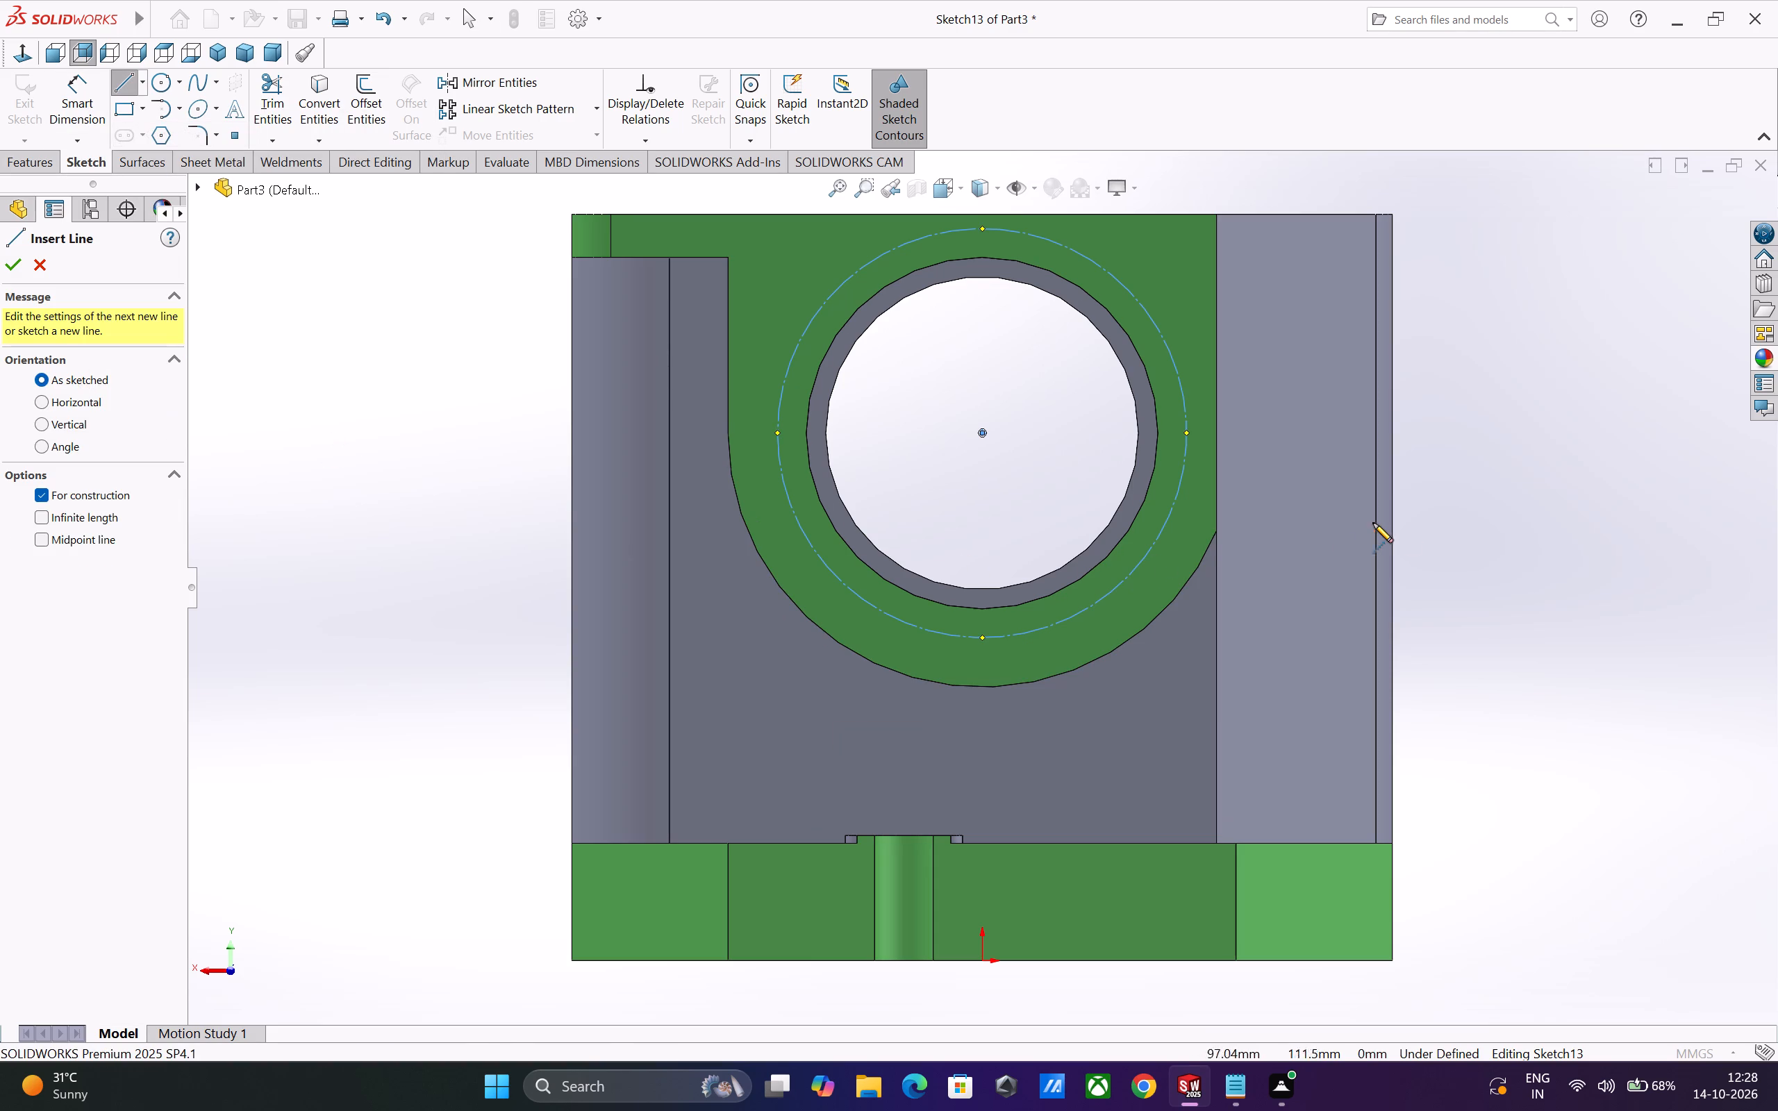
left_click(983, 435)
left_click(983, 638)
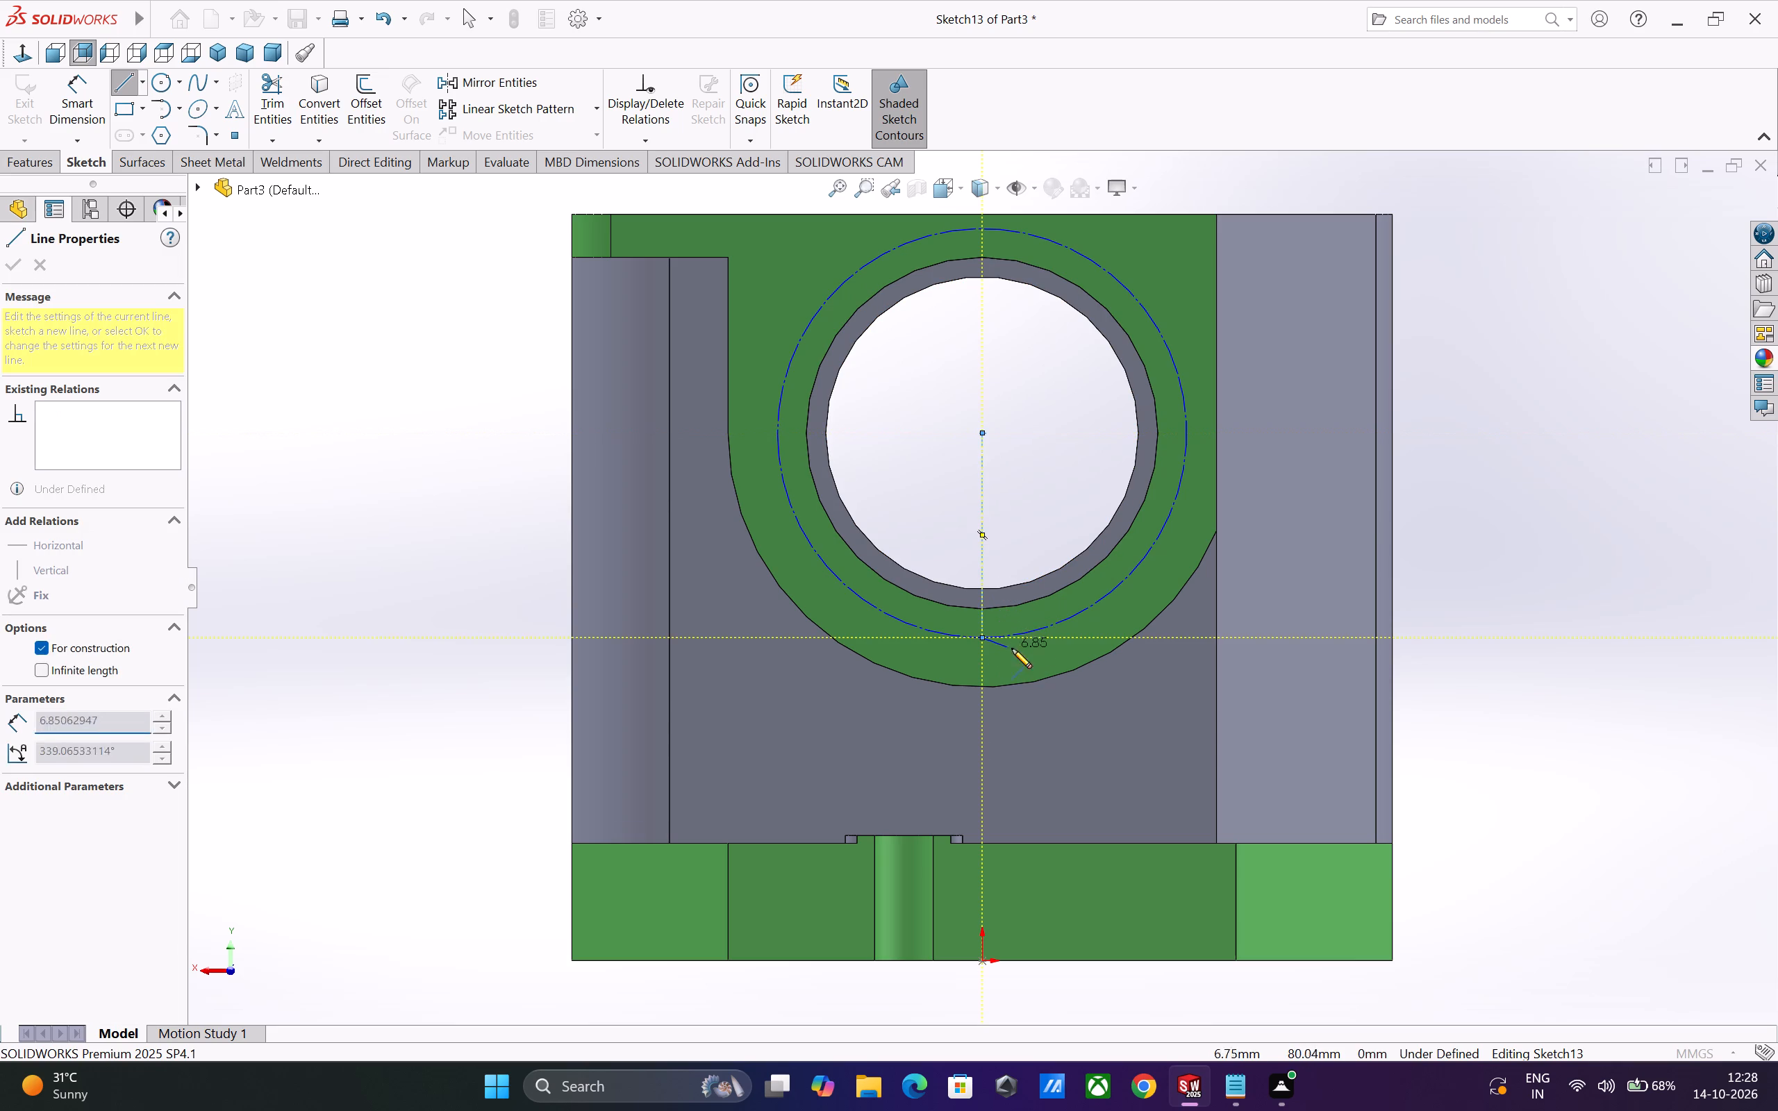
key("Escape")
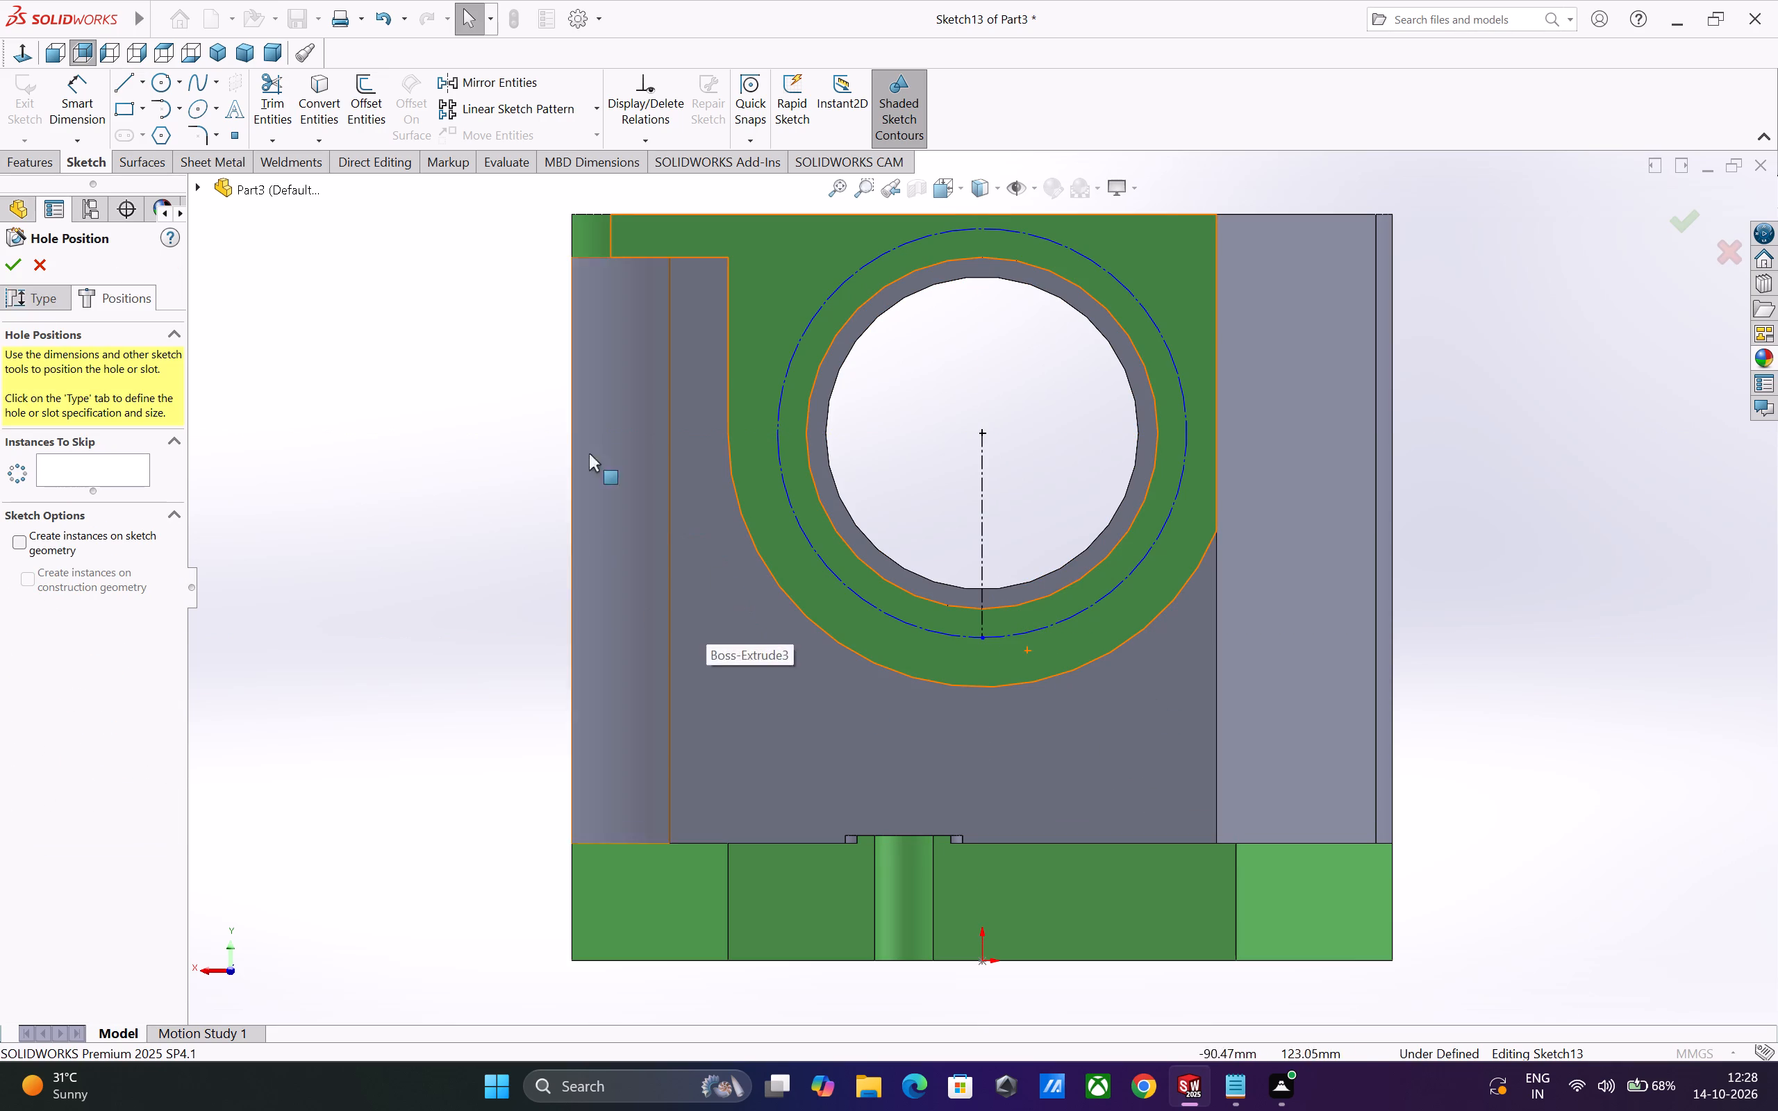
Draw a centerline from the bore centre down-left to the construction circle and back across the centre to the circle's upper-right side.
left_click(90, 90)
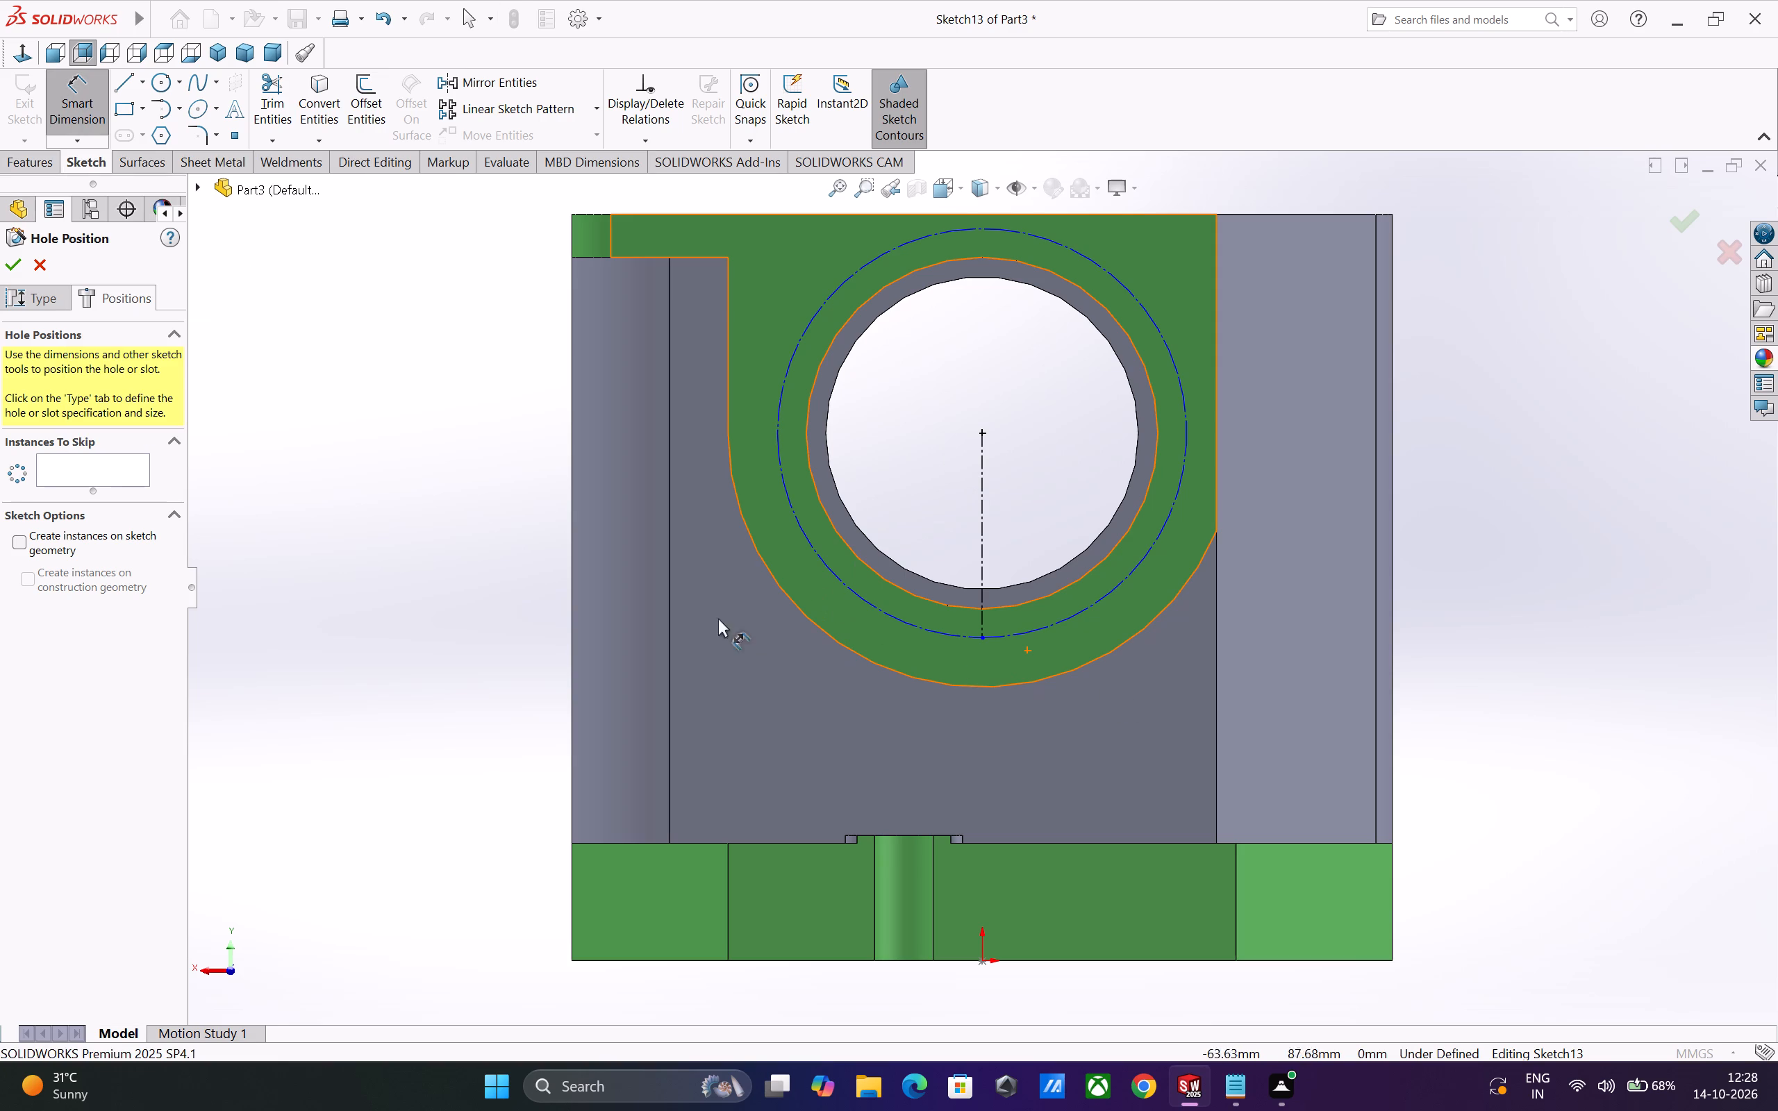
left_click(142, 85)
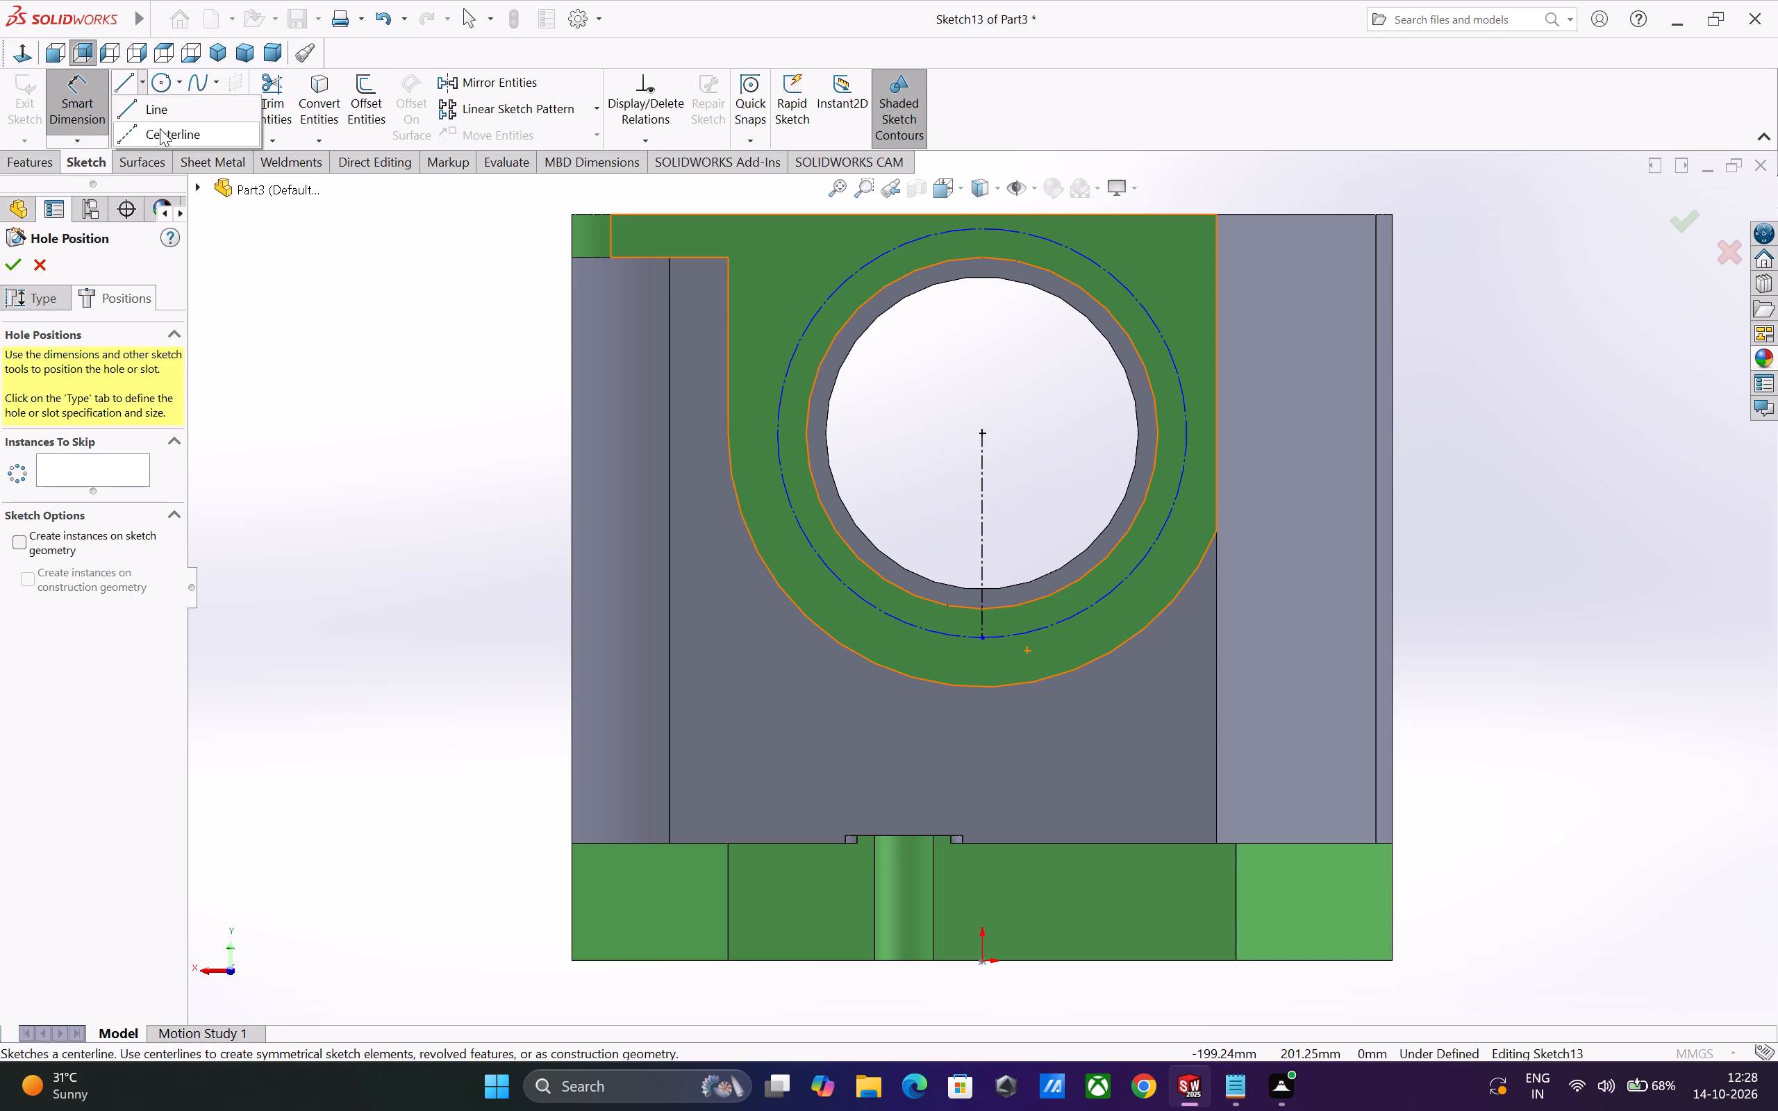
left_click(160, 128)
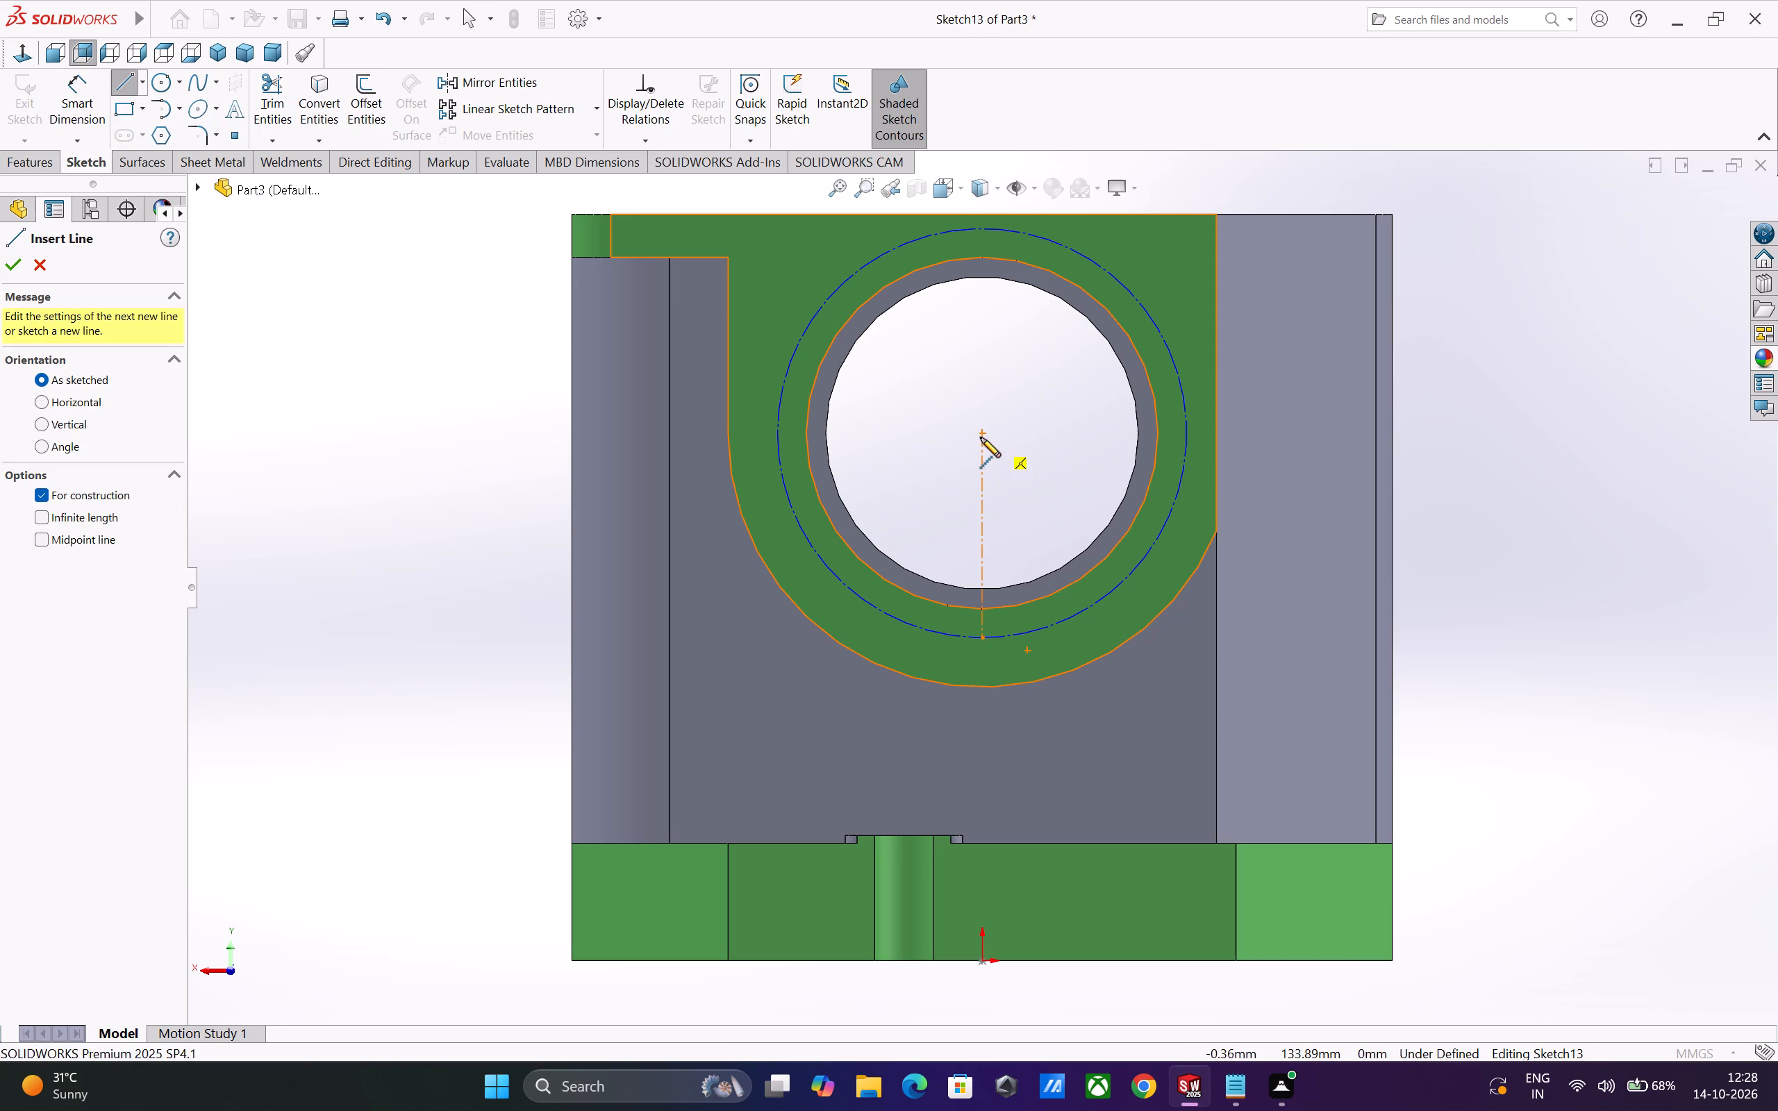
left_click(981, 433)
left_click(826, 567)
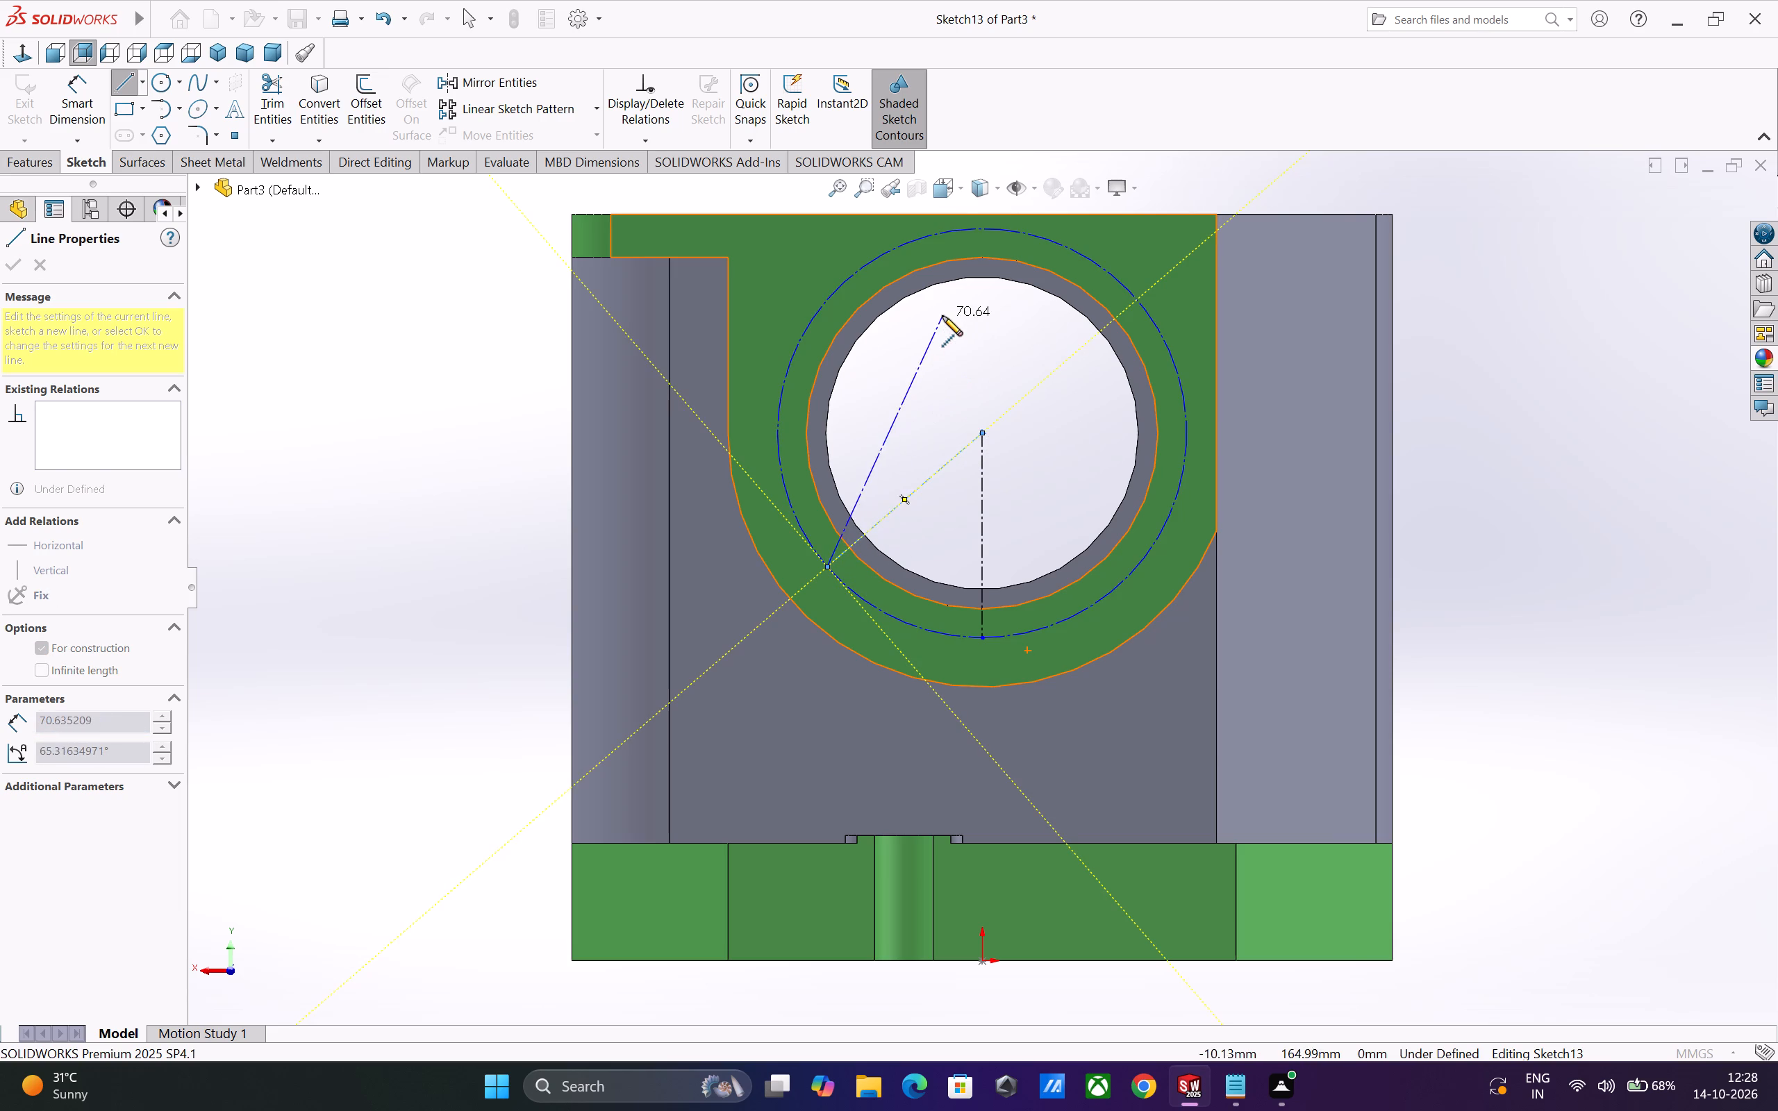
left_click(1140, 299)
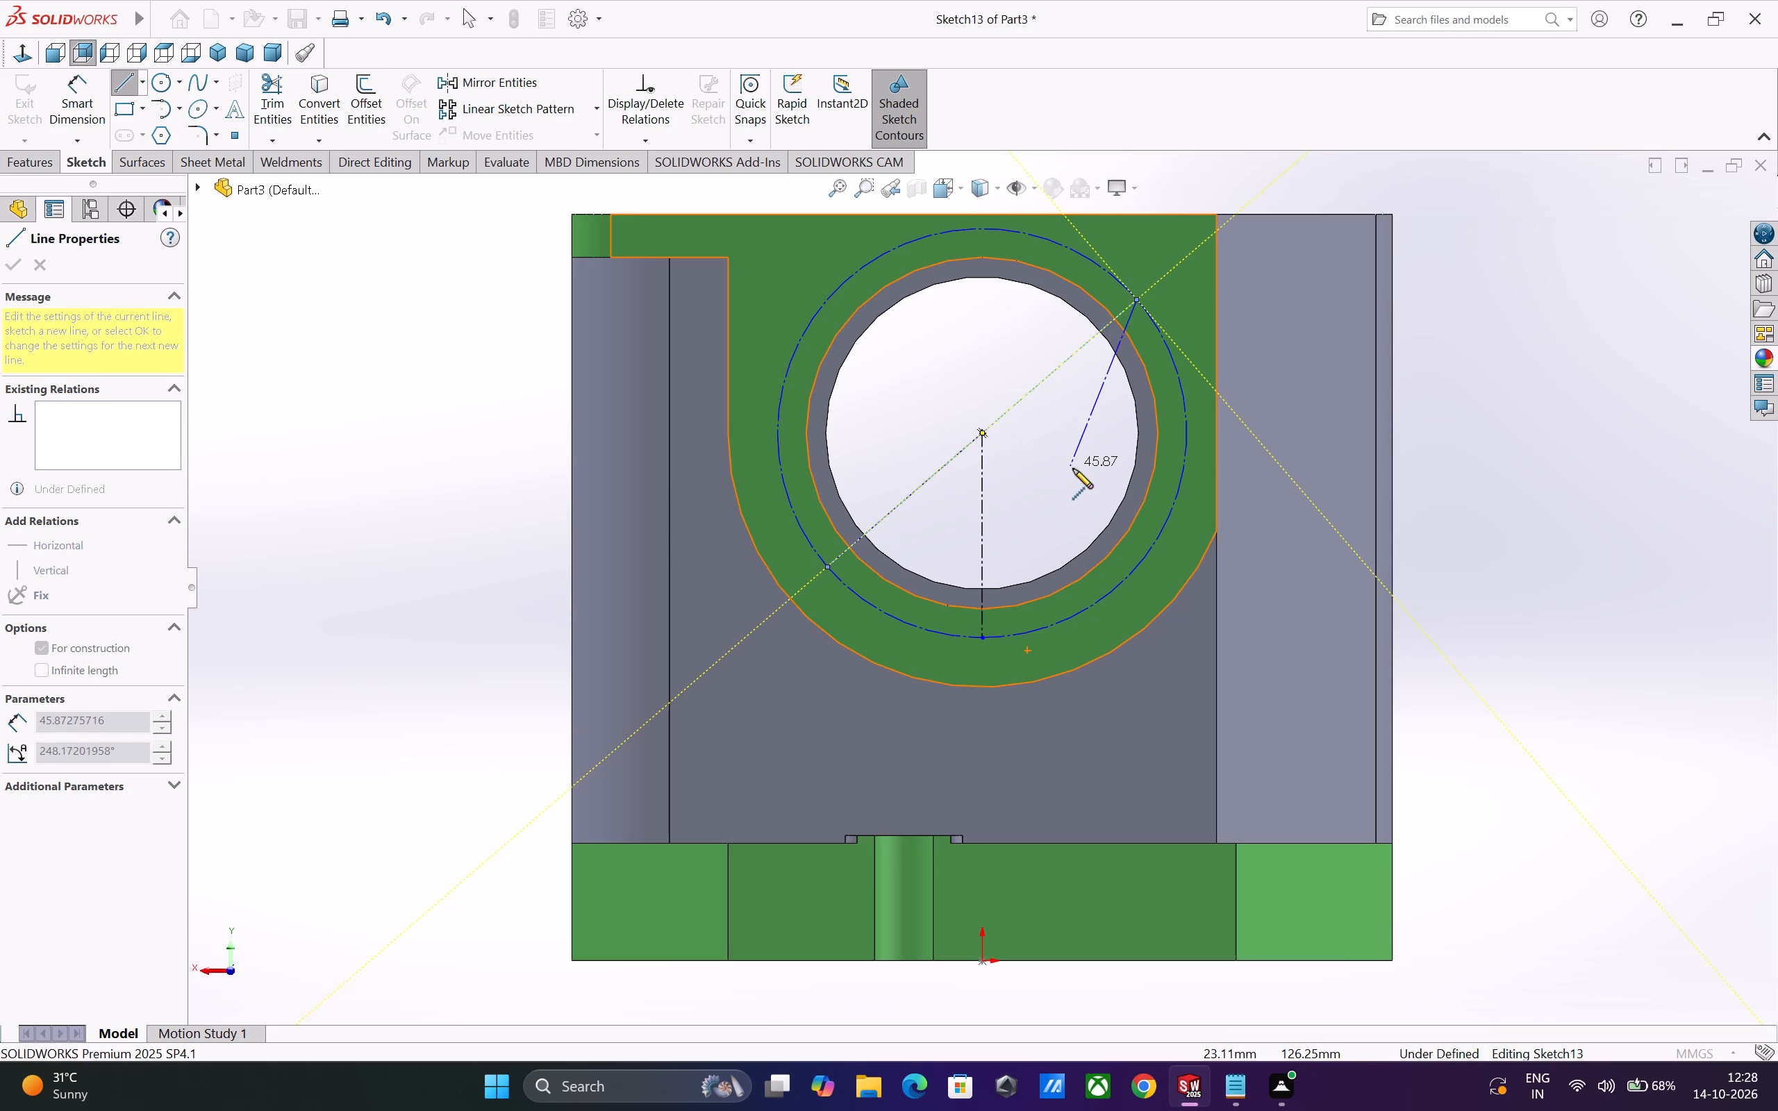
key("Escape")
Draw three lines from the bore centre to the construction circle: towards its lower right, towards its upper left, and vertically upward.
key("l")
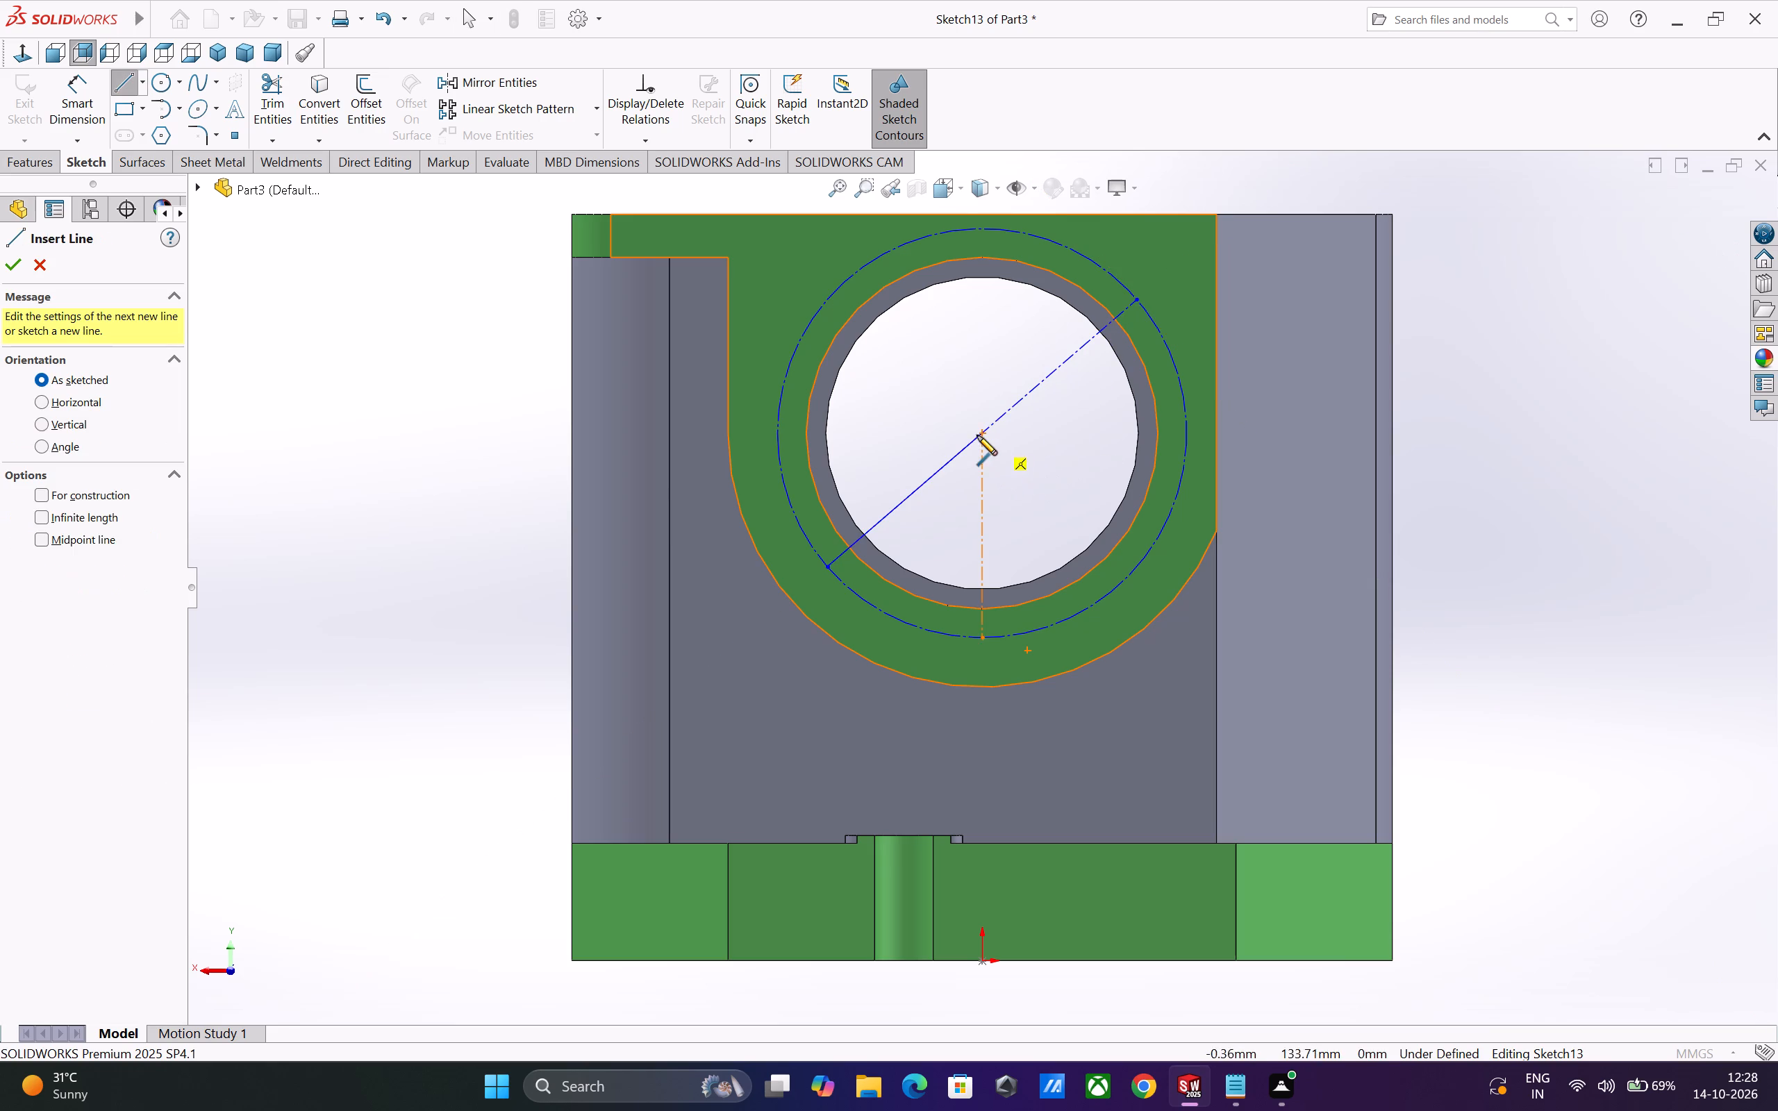
left_click(982, 431)
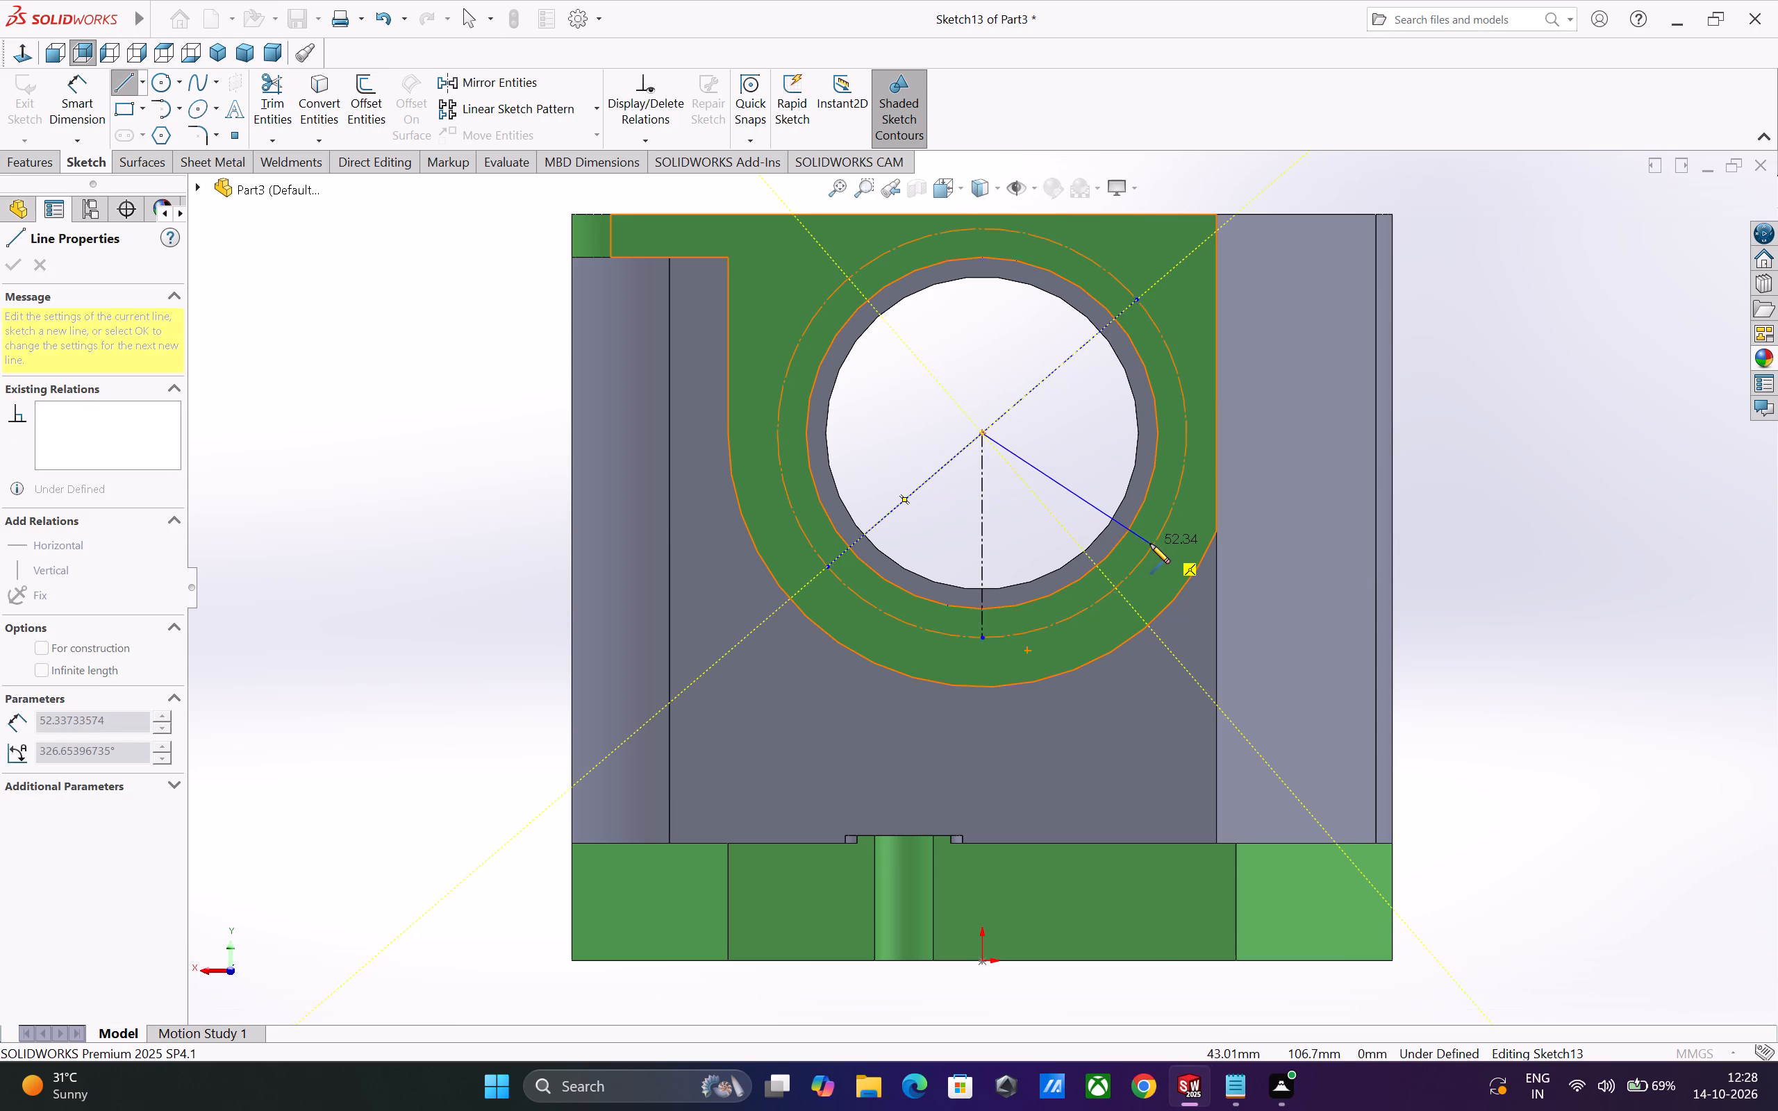
left_click(1150, 544)
key("Escape")
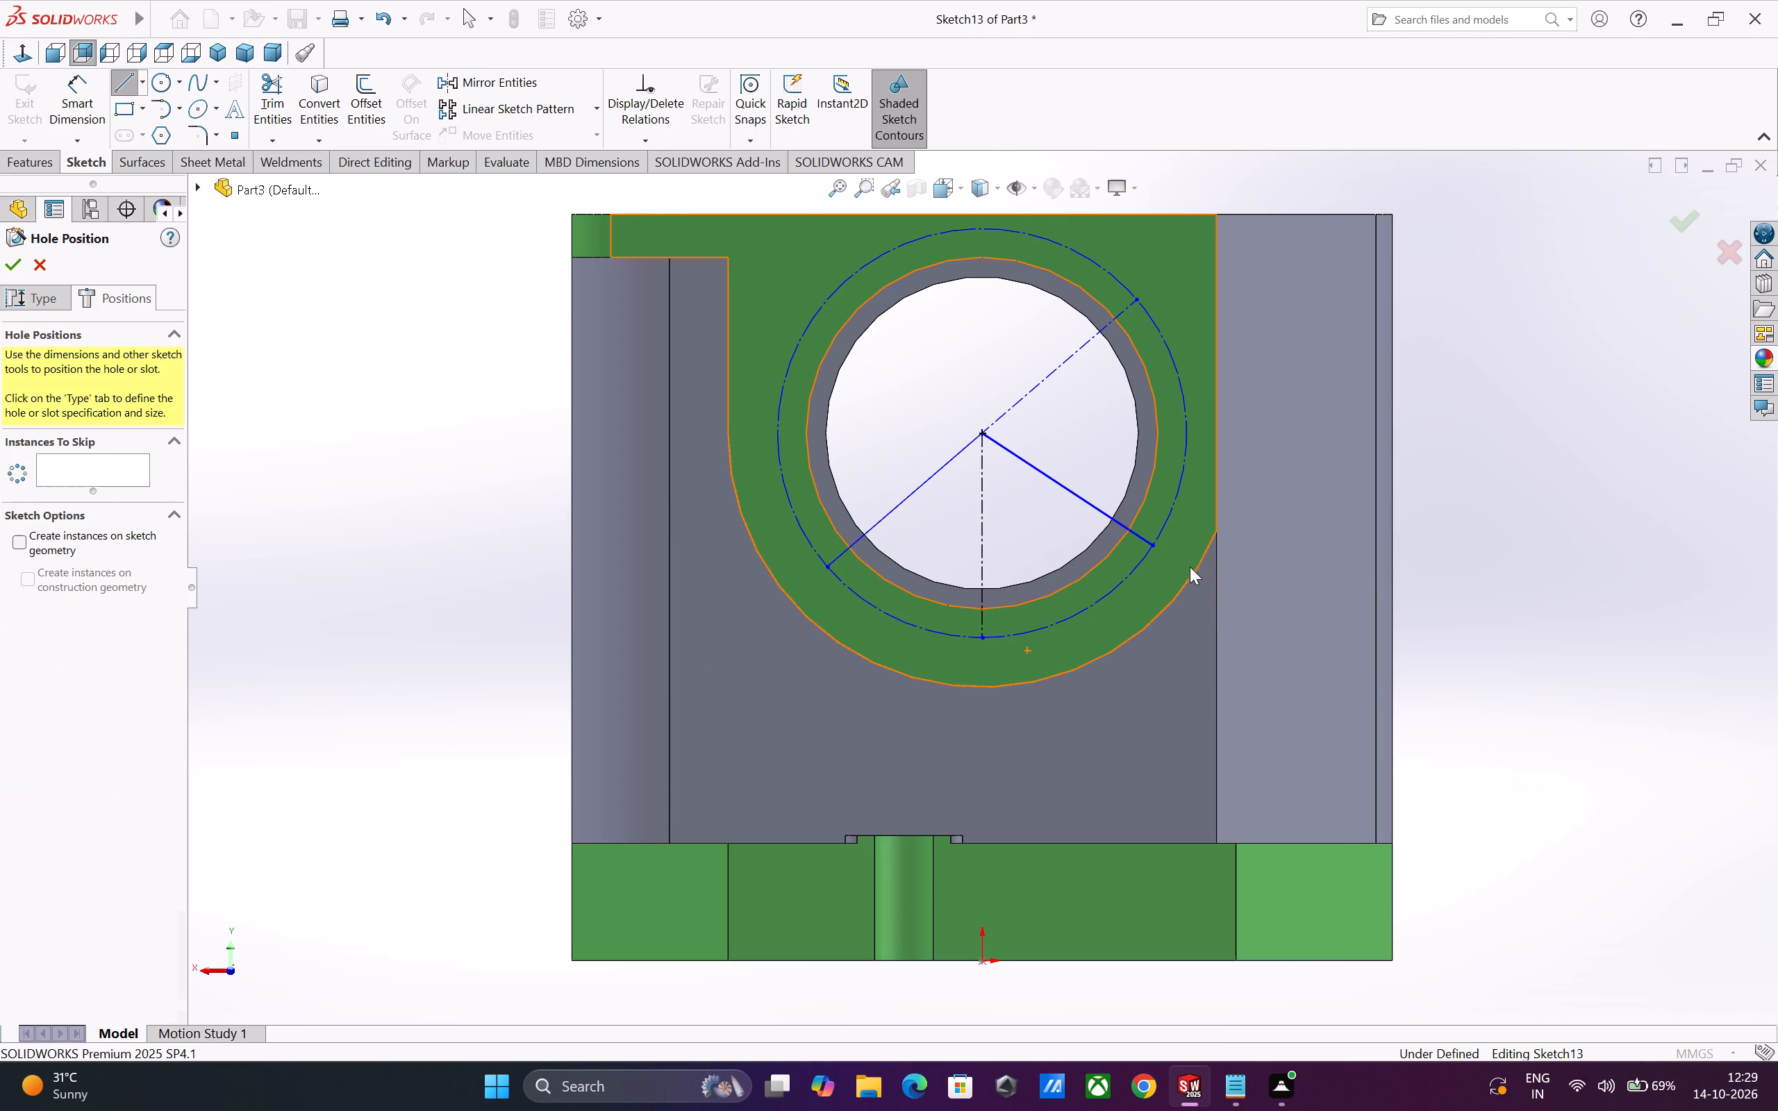
key("l")
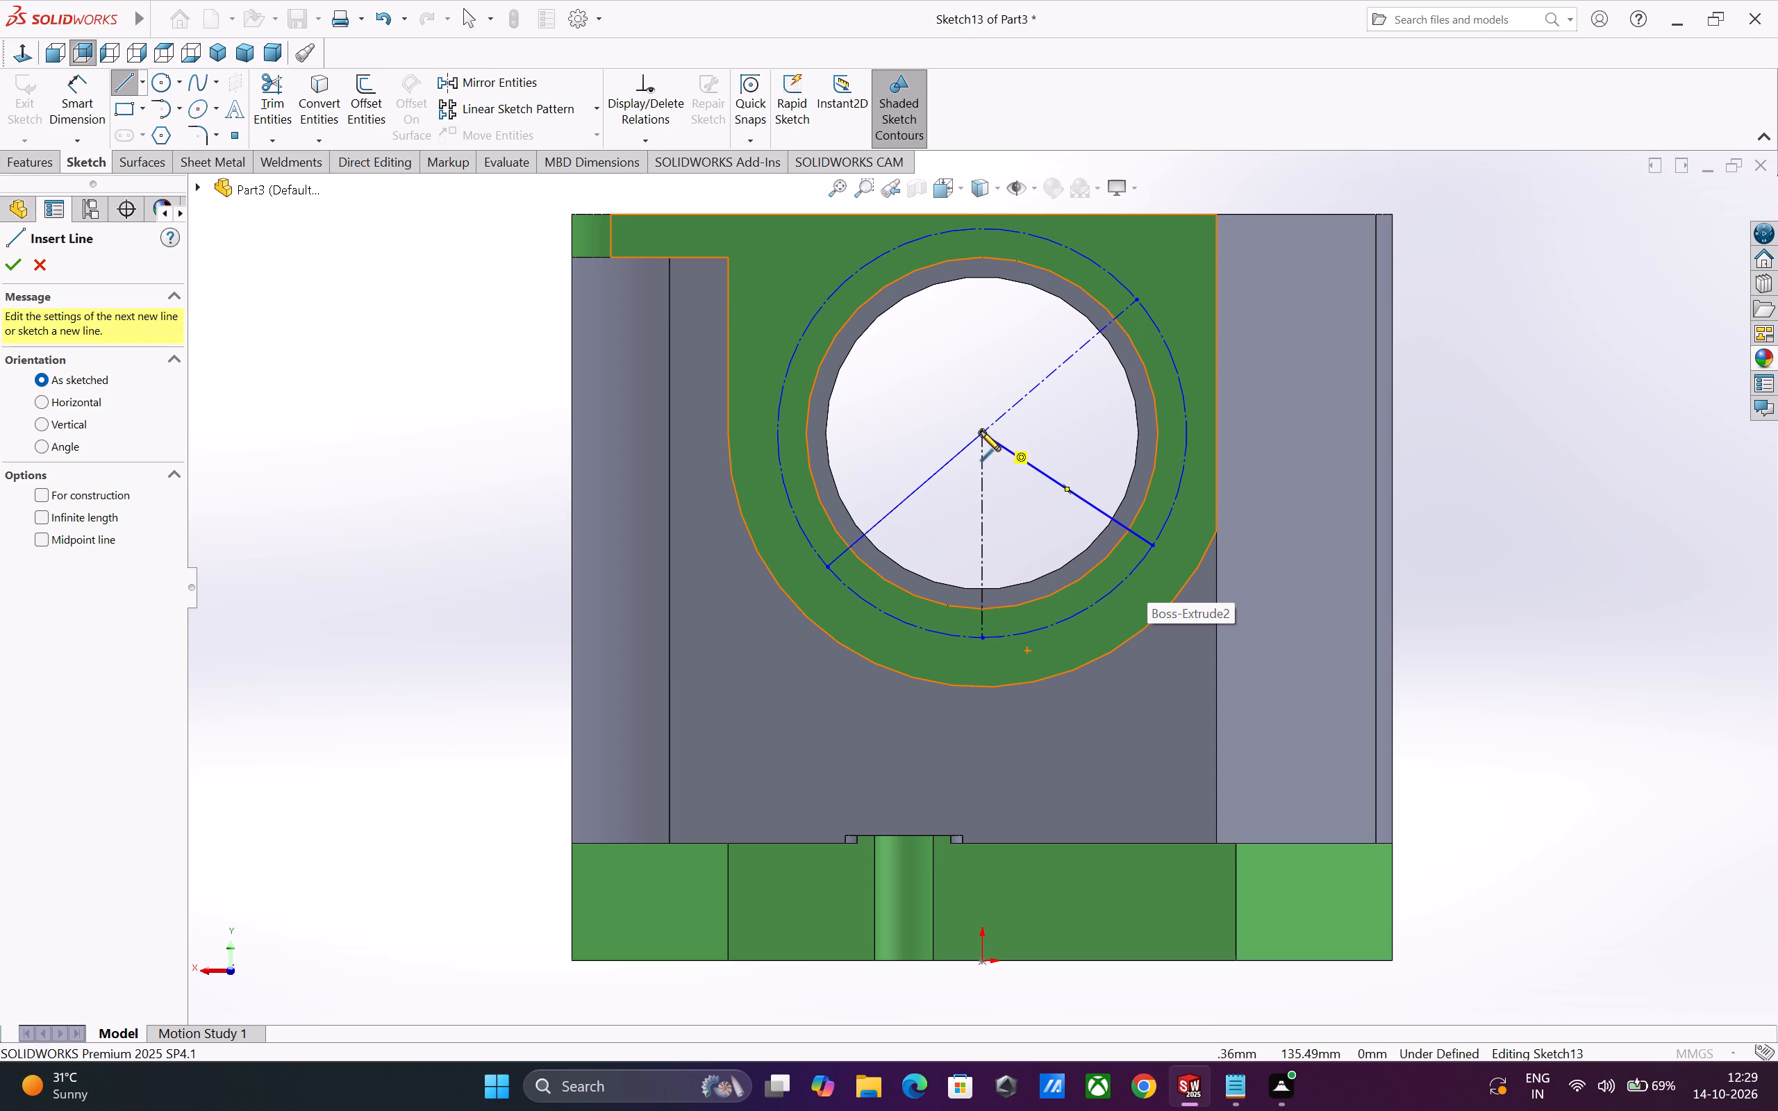
left_click(981, 431)
left_click(810, 319)
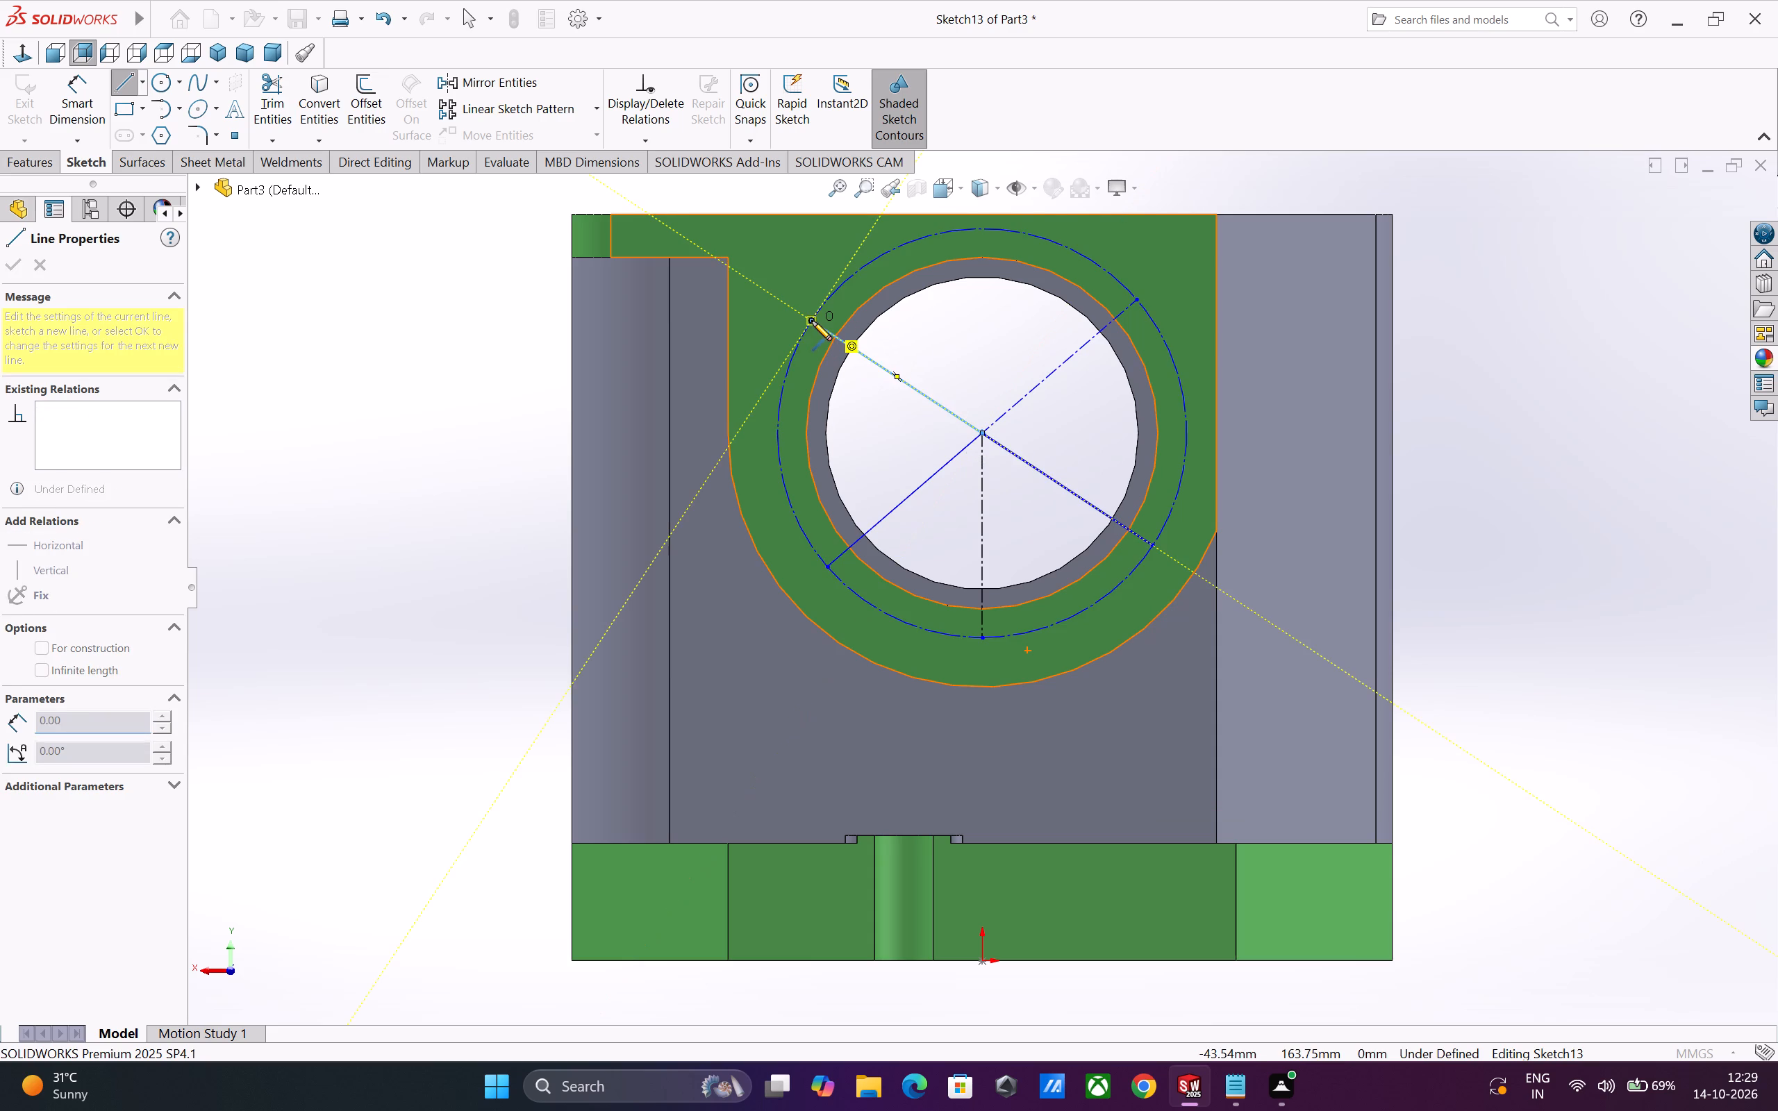
key("Escape")
key("l")
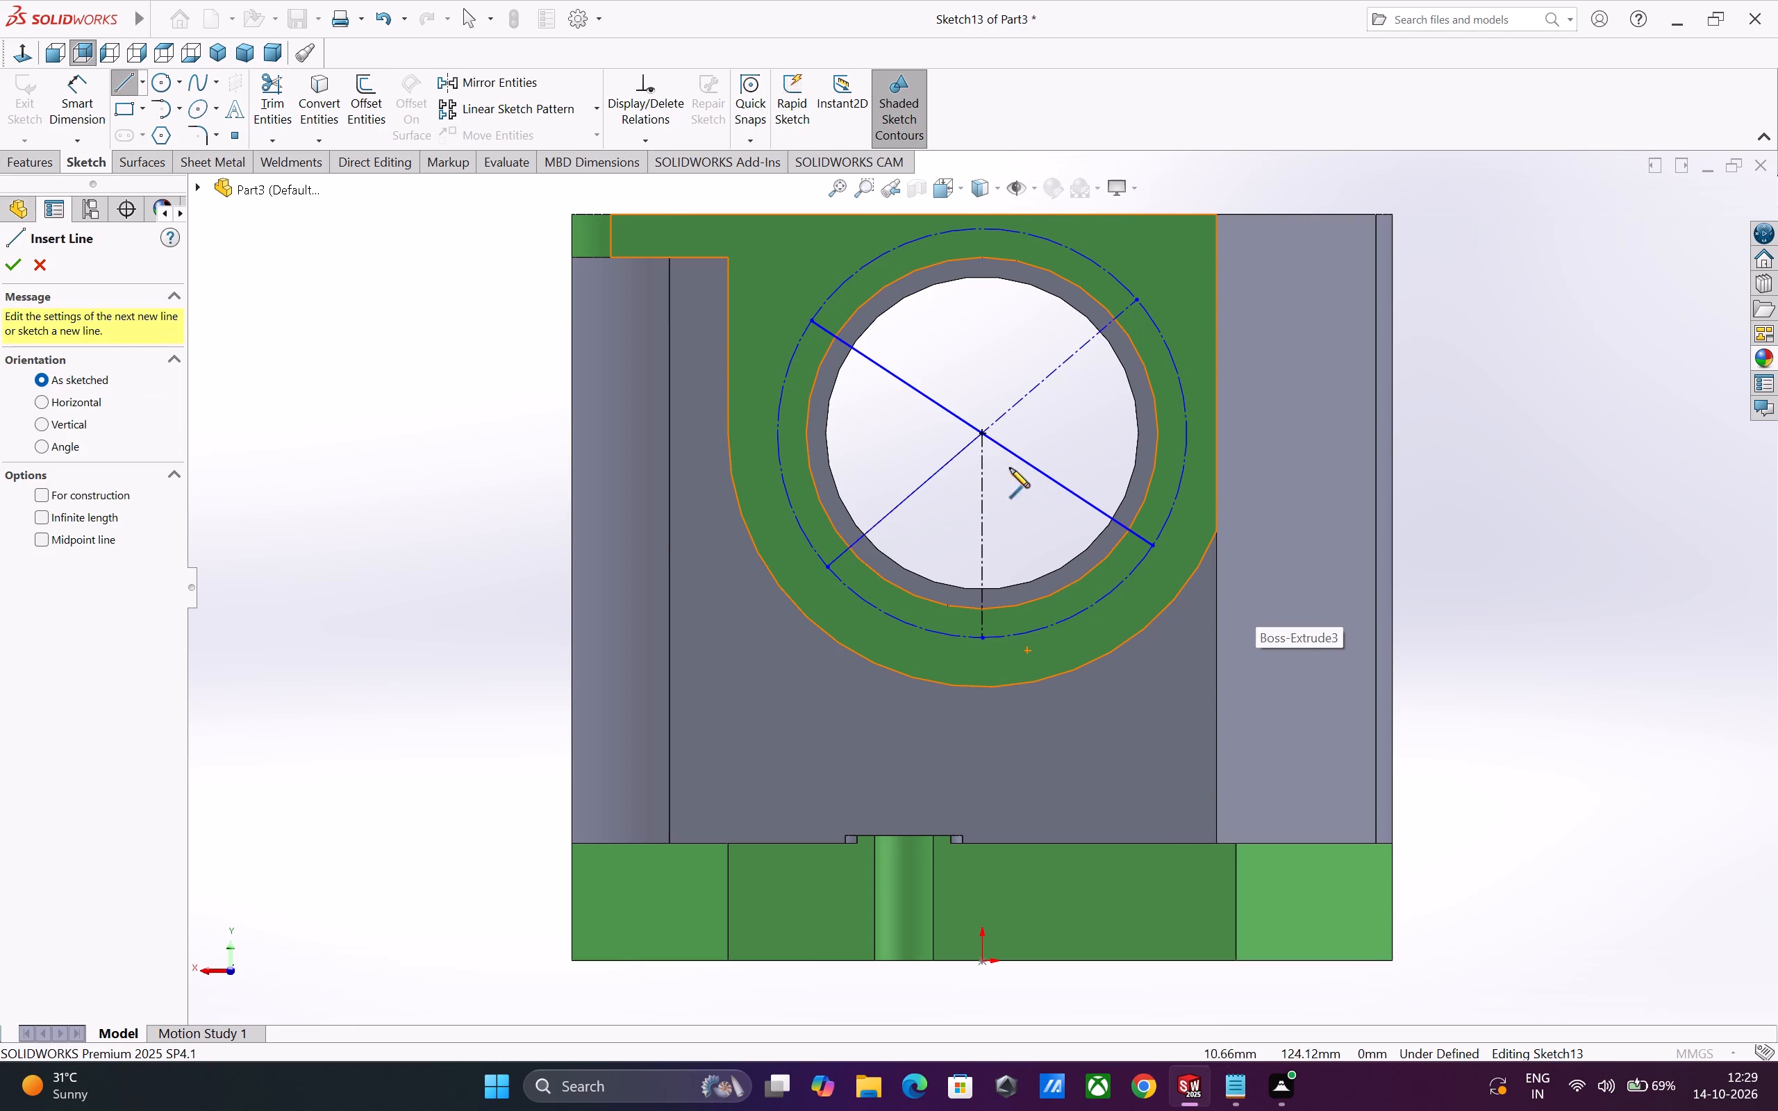
left_click(981, 435)
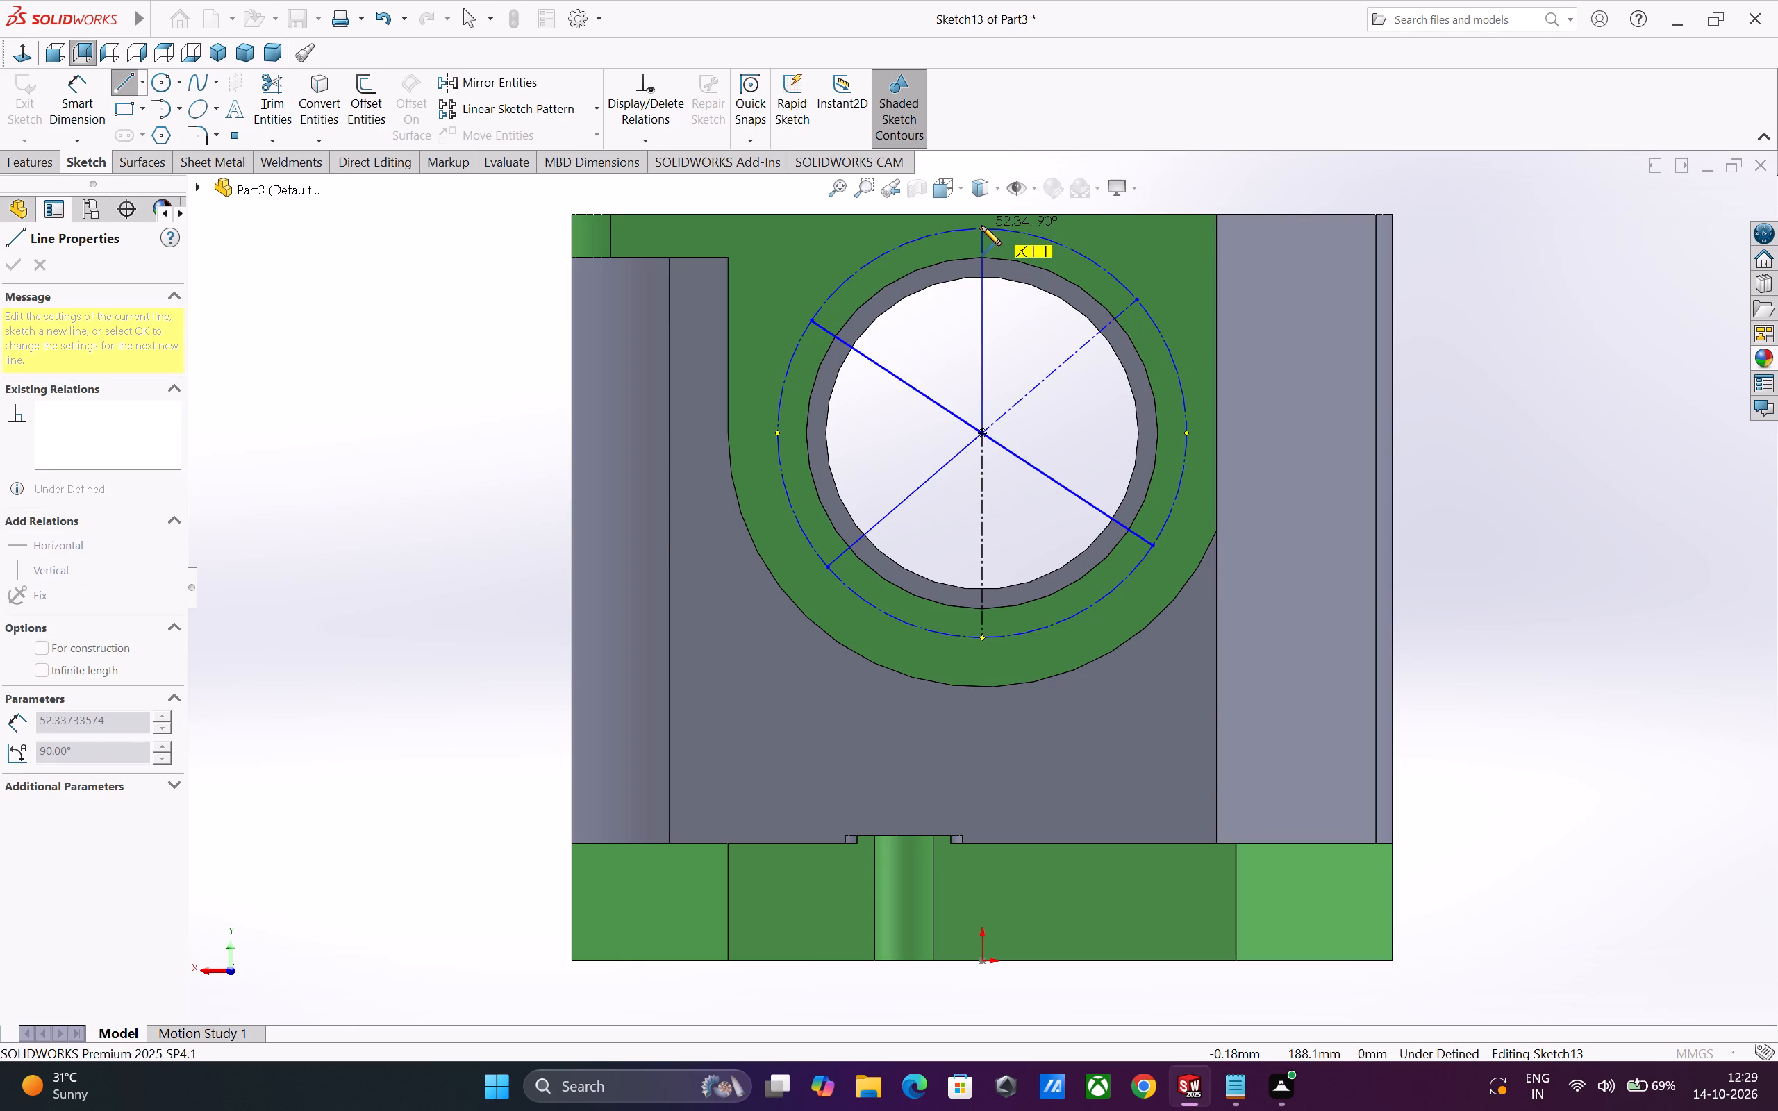
left_click(981, 230)
key("Escape")
key("Escape")
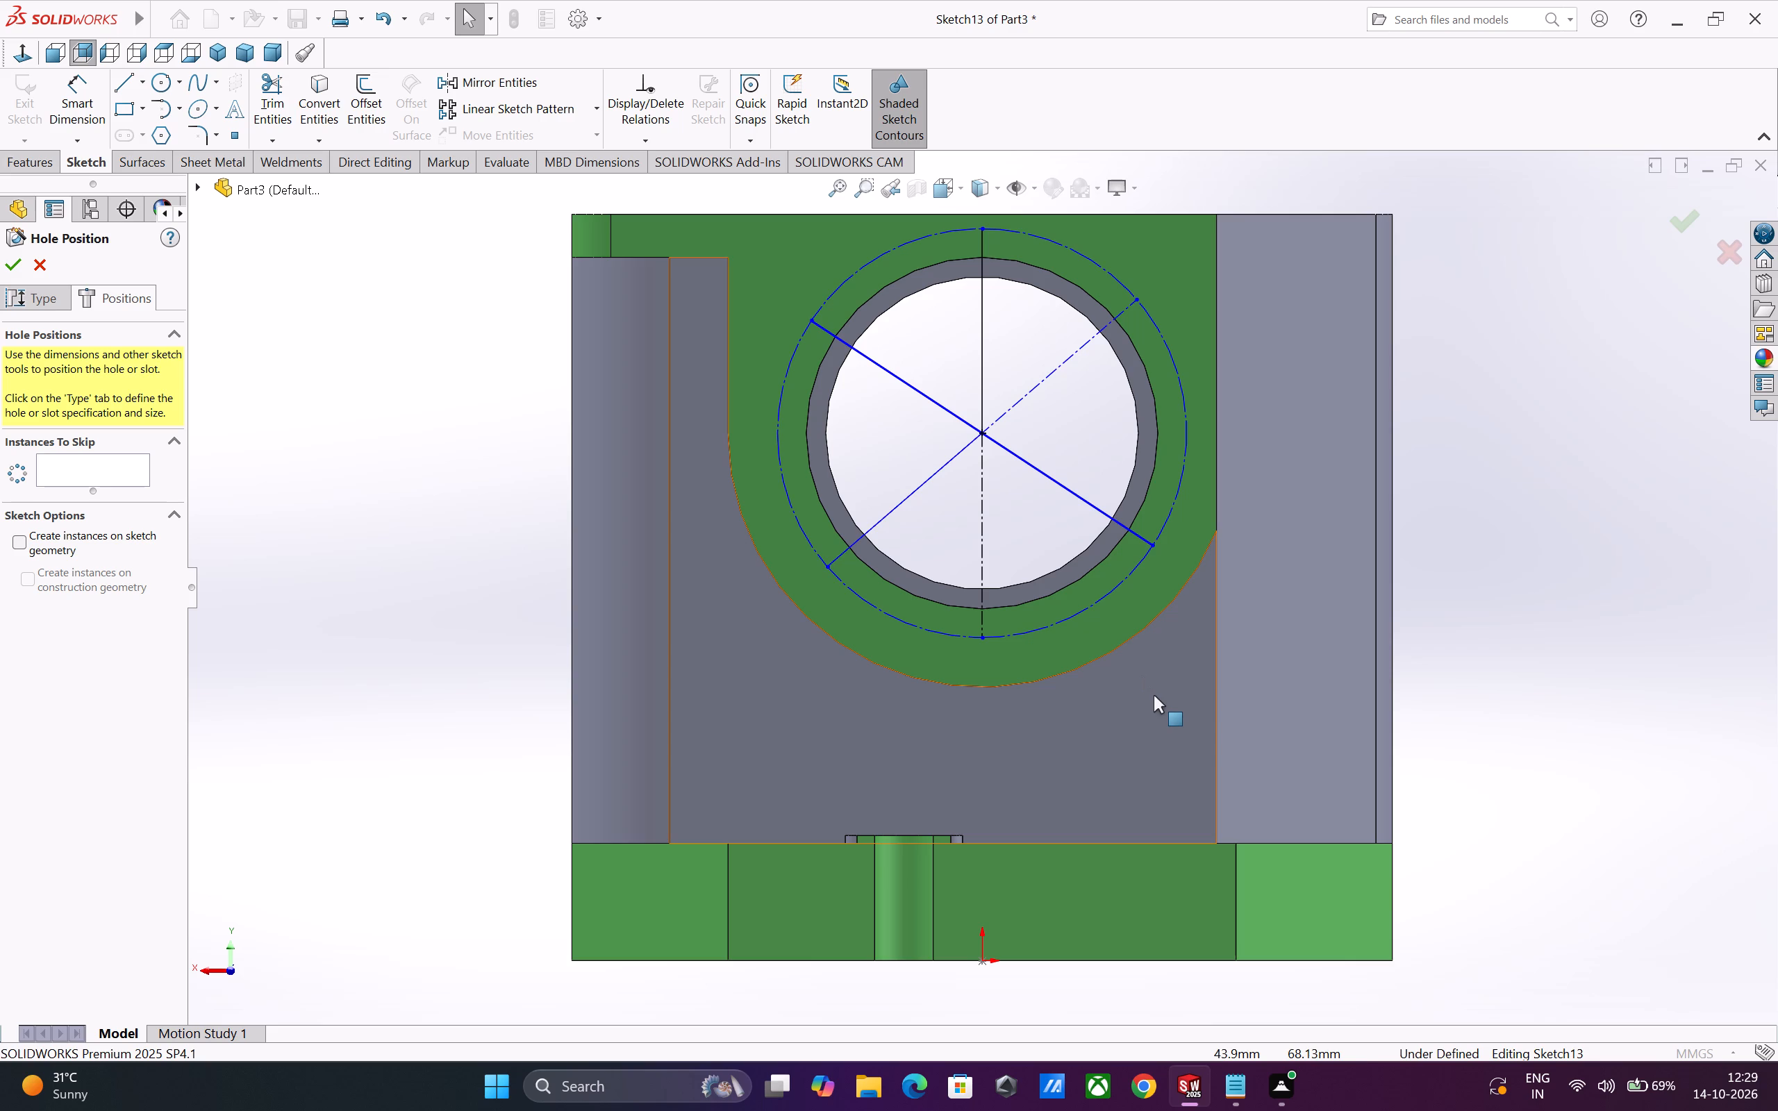
Convert the remaining solid radial lines inside the bore to construction geometry, keeping the lower vertical line as construction too.
left_click_drag(1030, 347, 1037, 481)
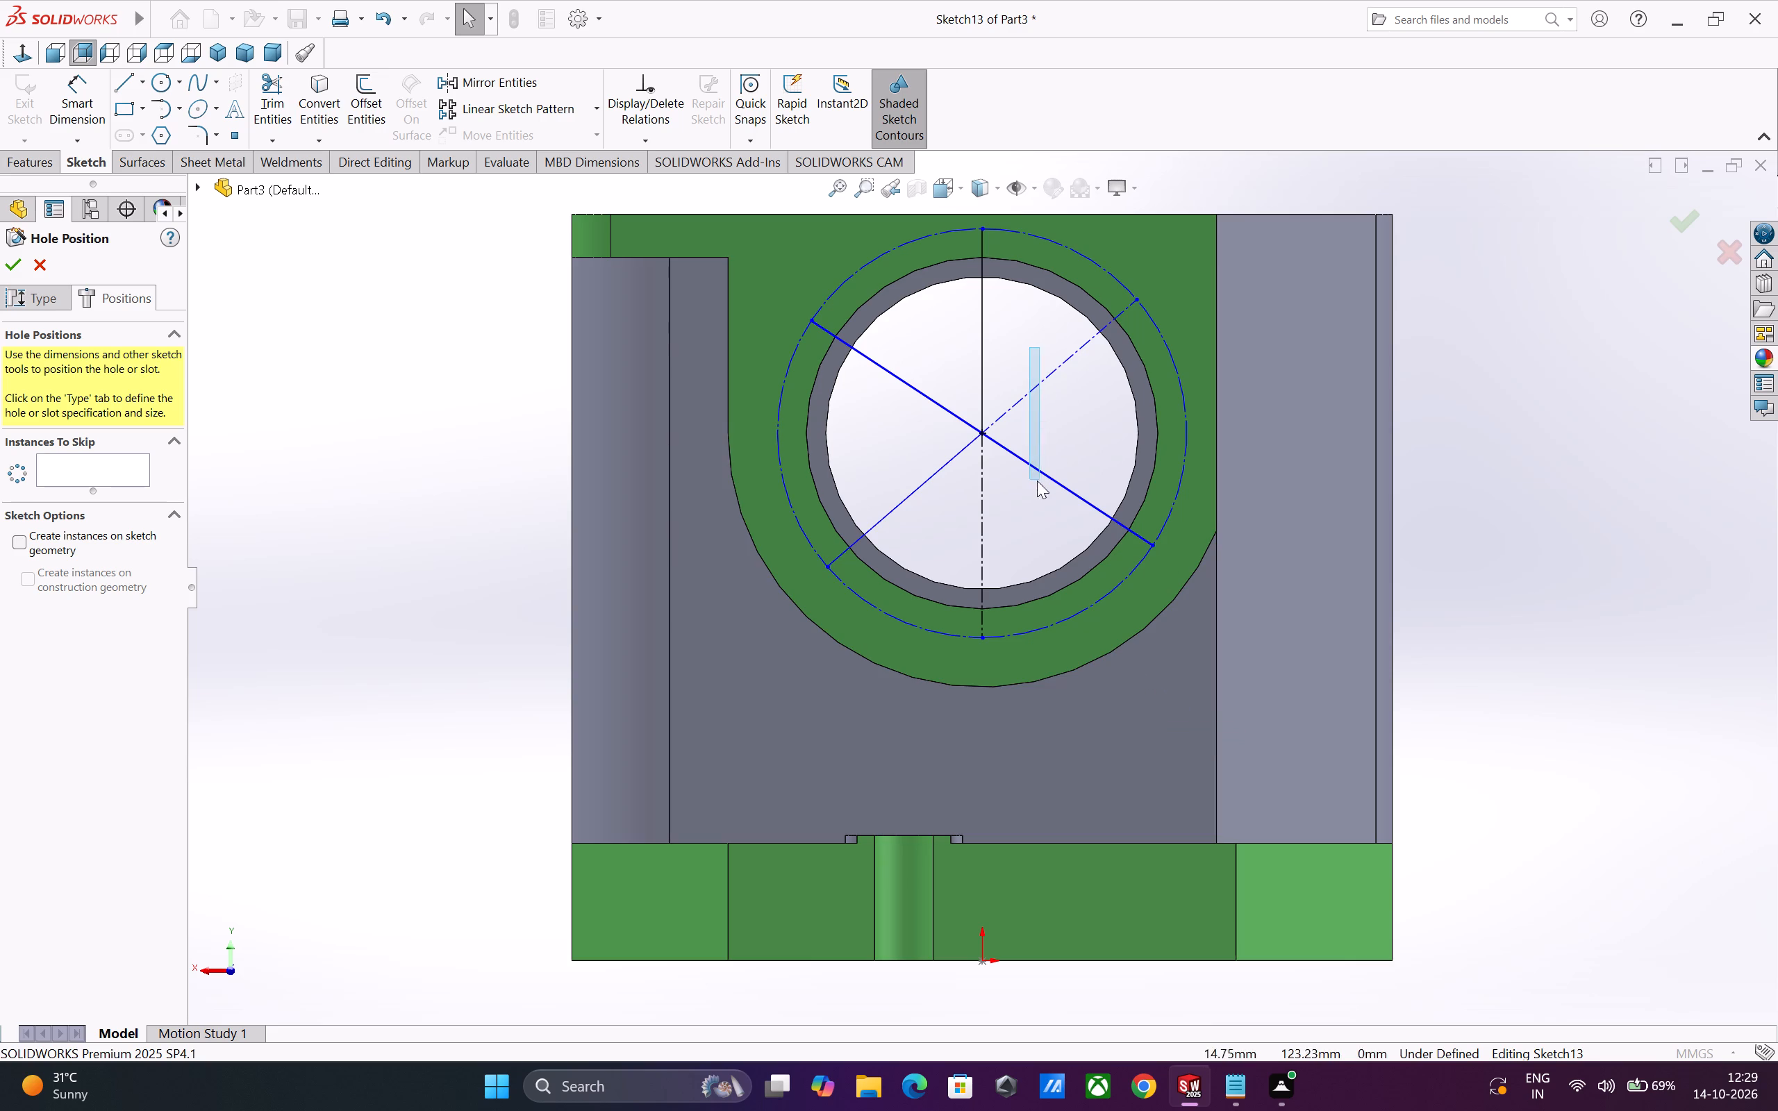
left_click_drag(1037, 481, 928, 511)
left_click(1007, 468)
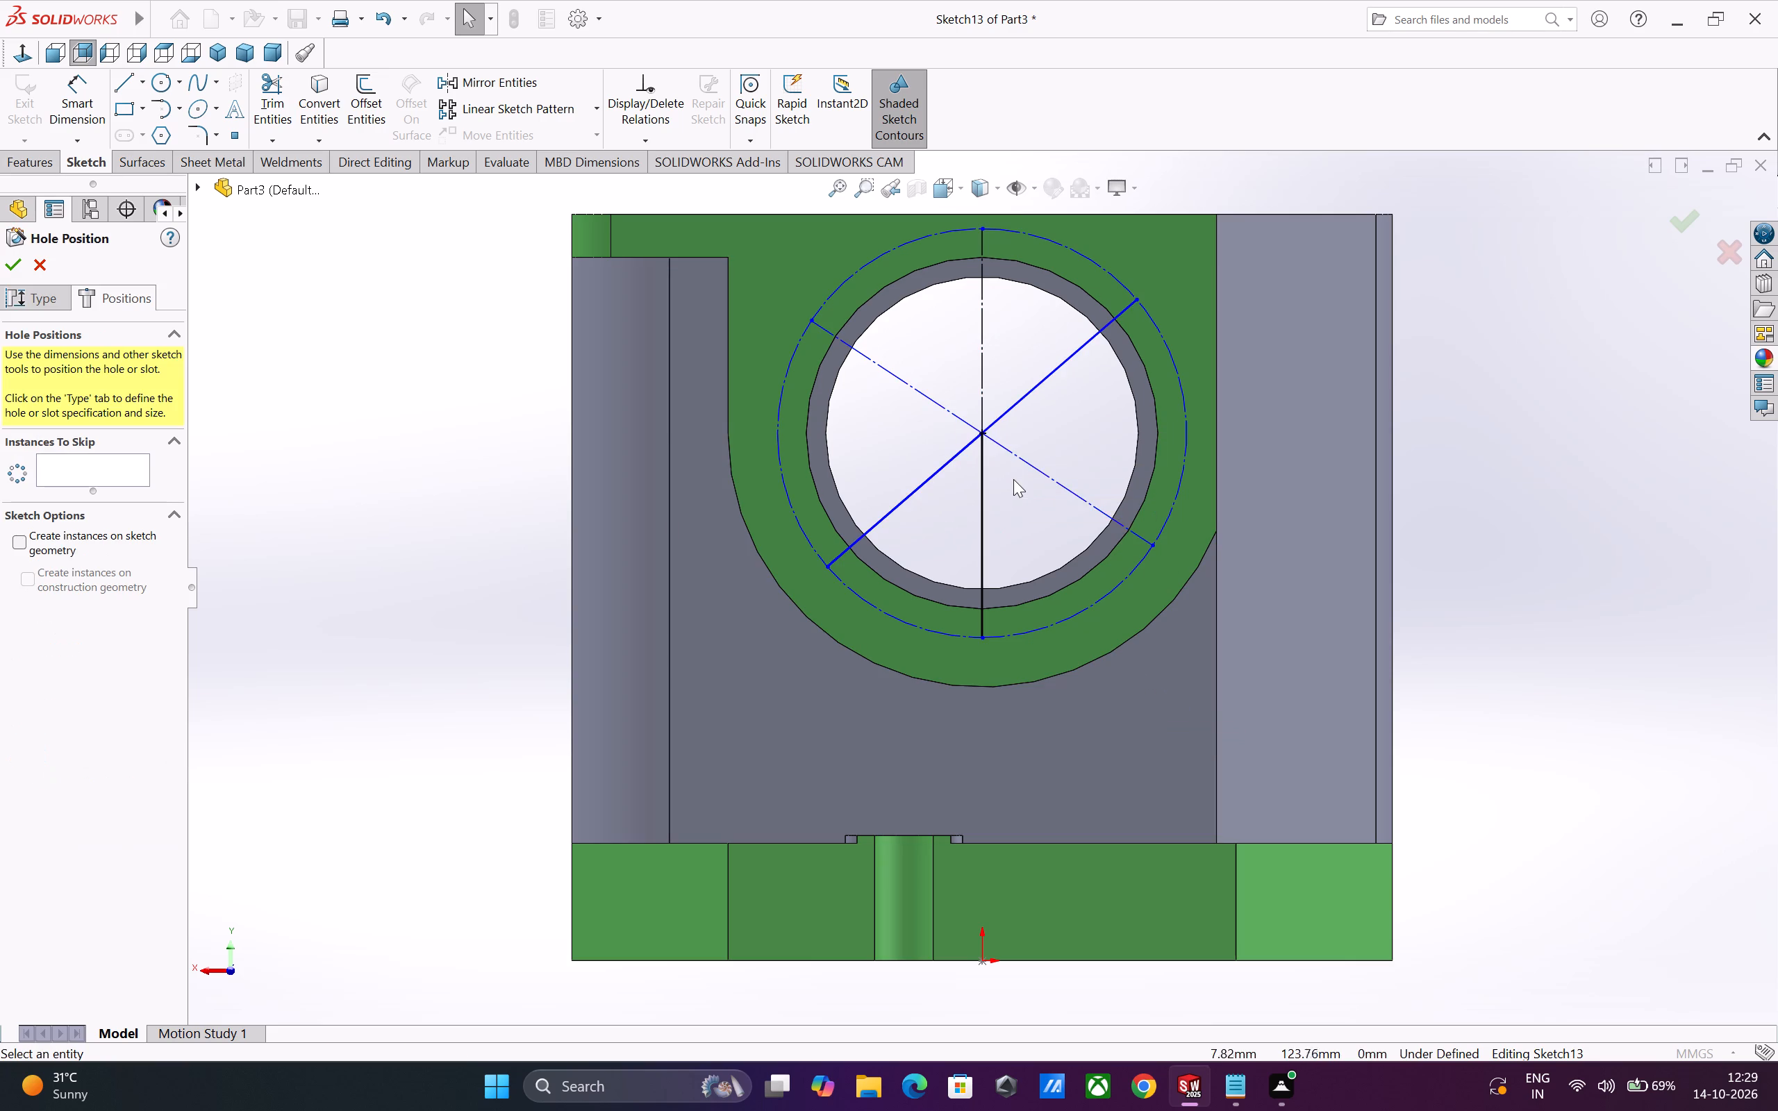
left_click_drag(1040, 345, 1037, 418)
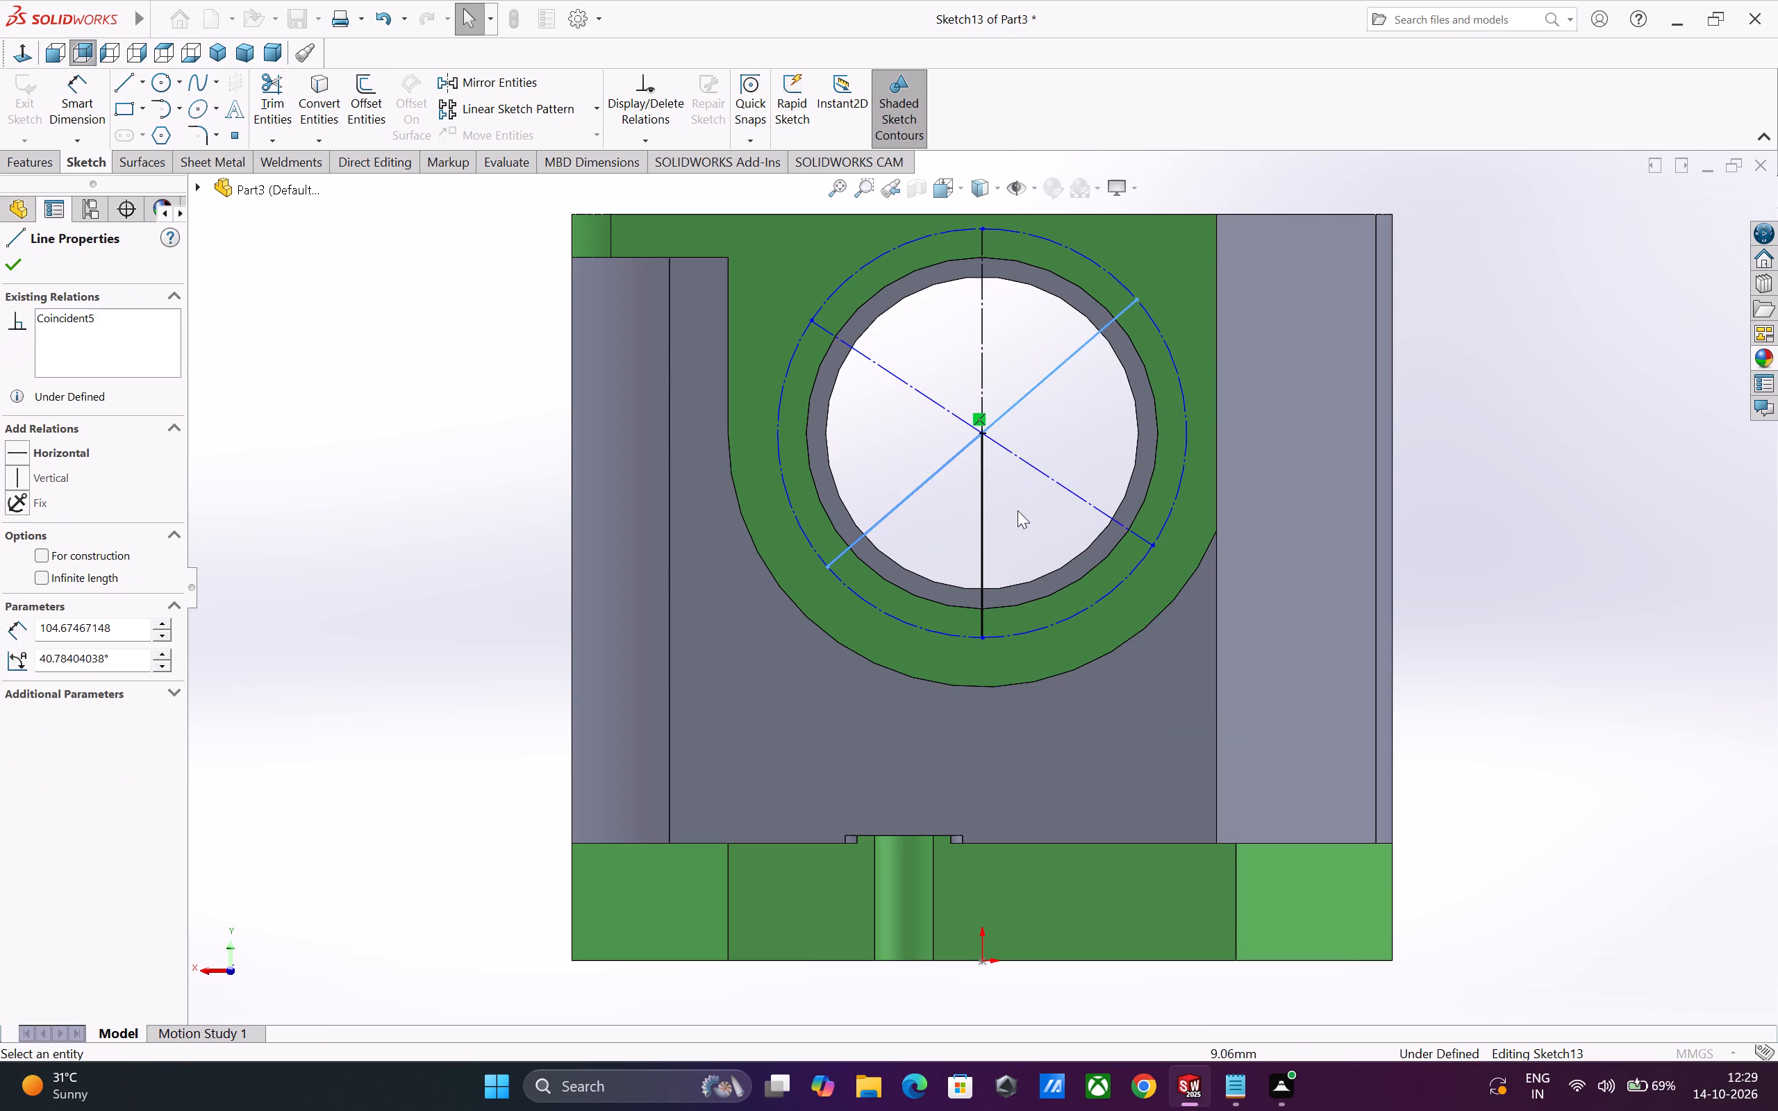
left_click_drag(1018, 523, 956, 522)
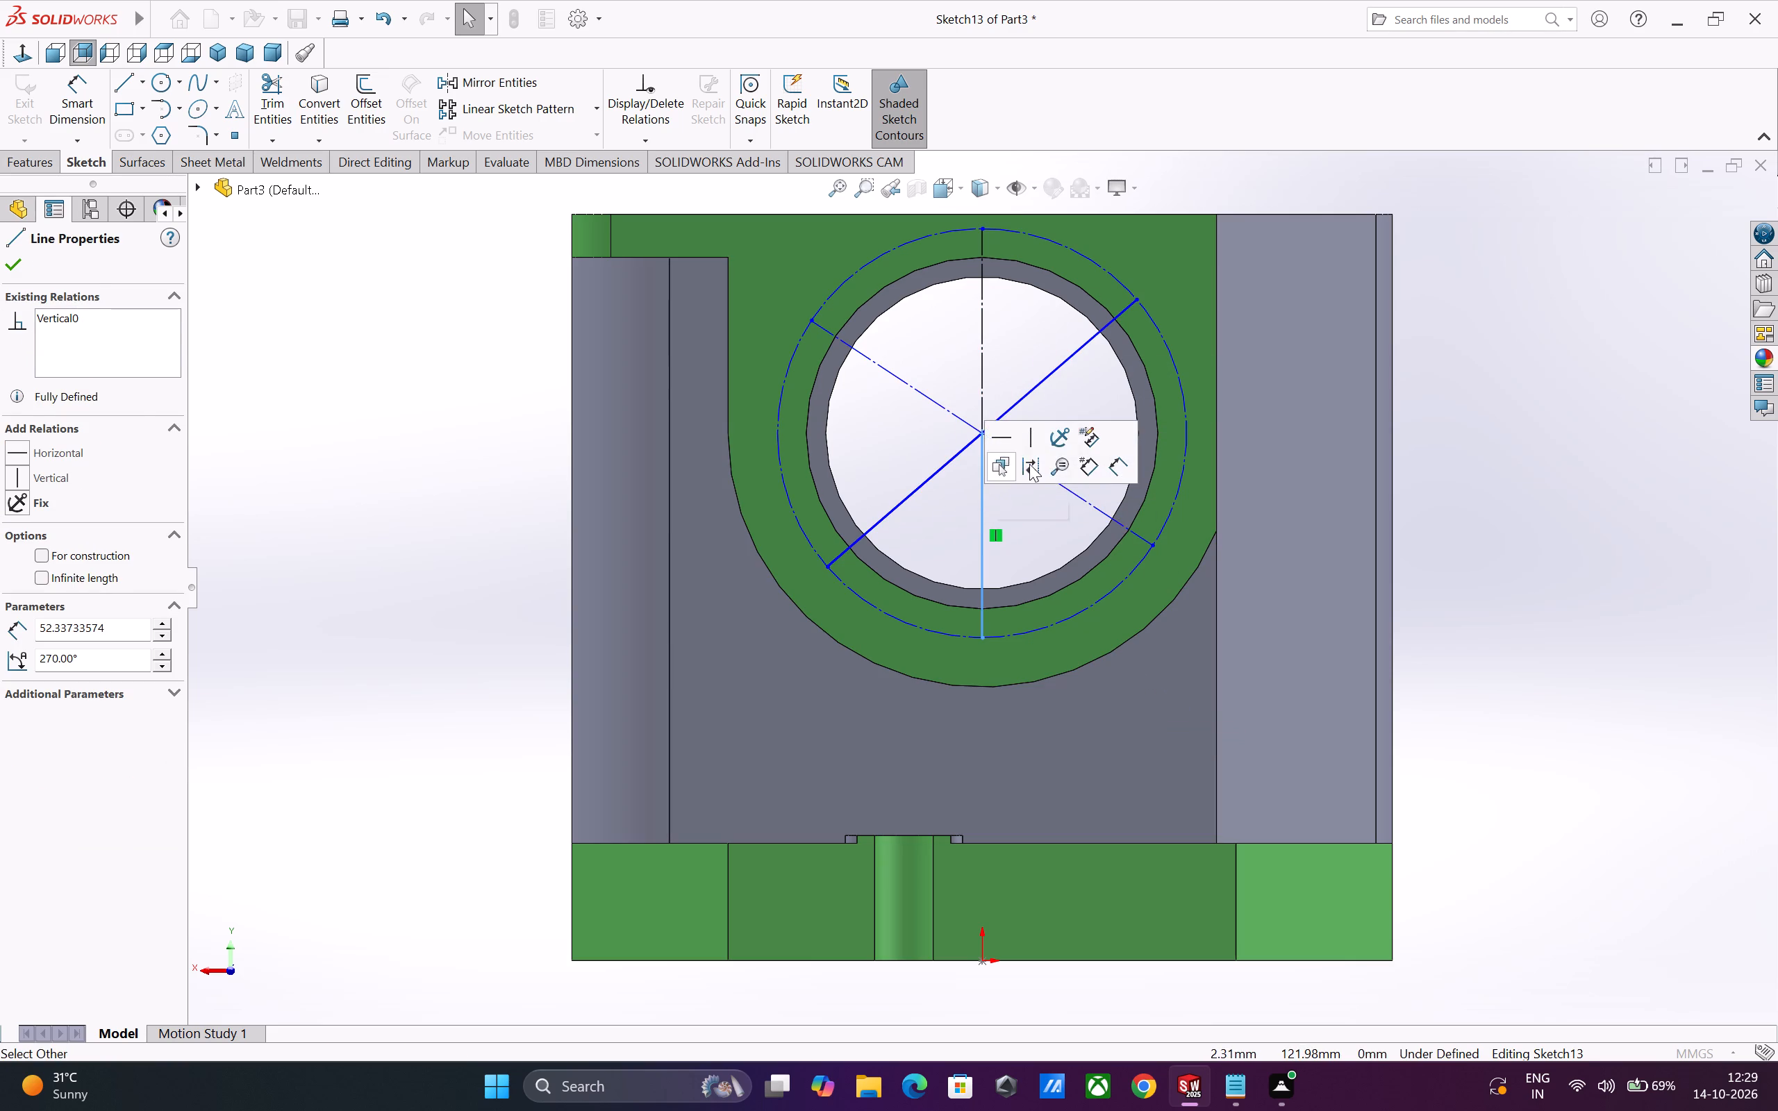
left_click(1029, 464)
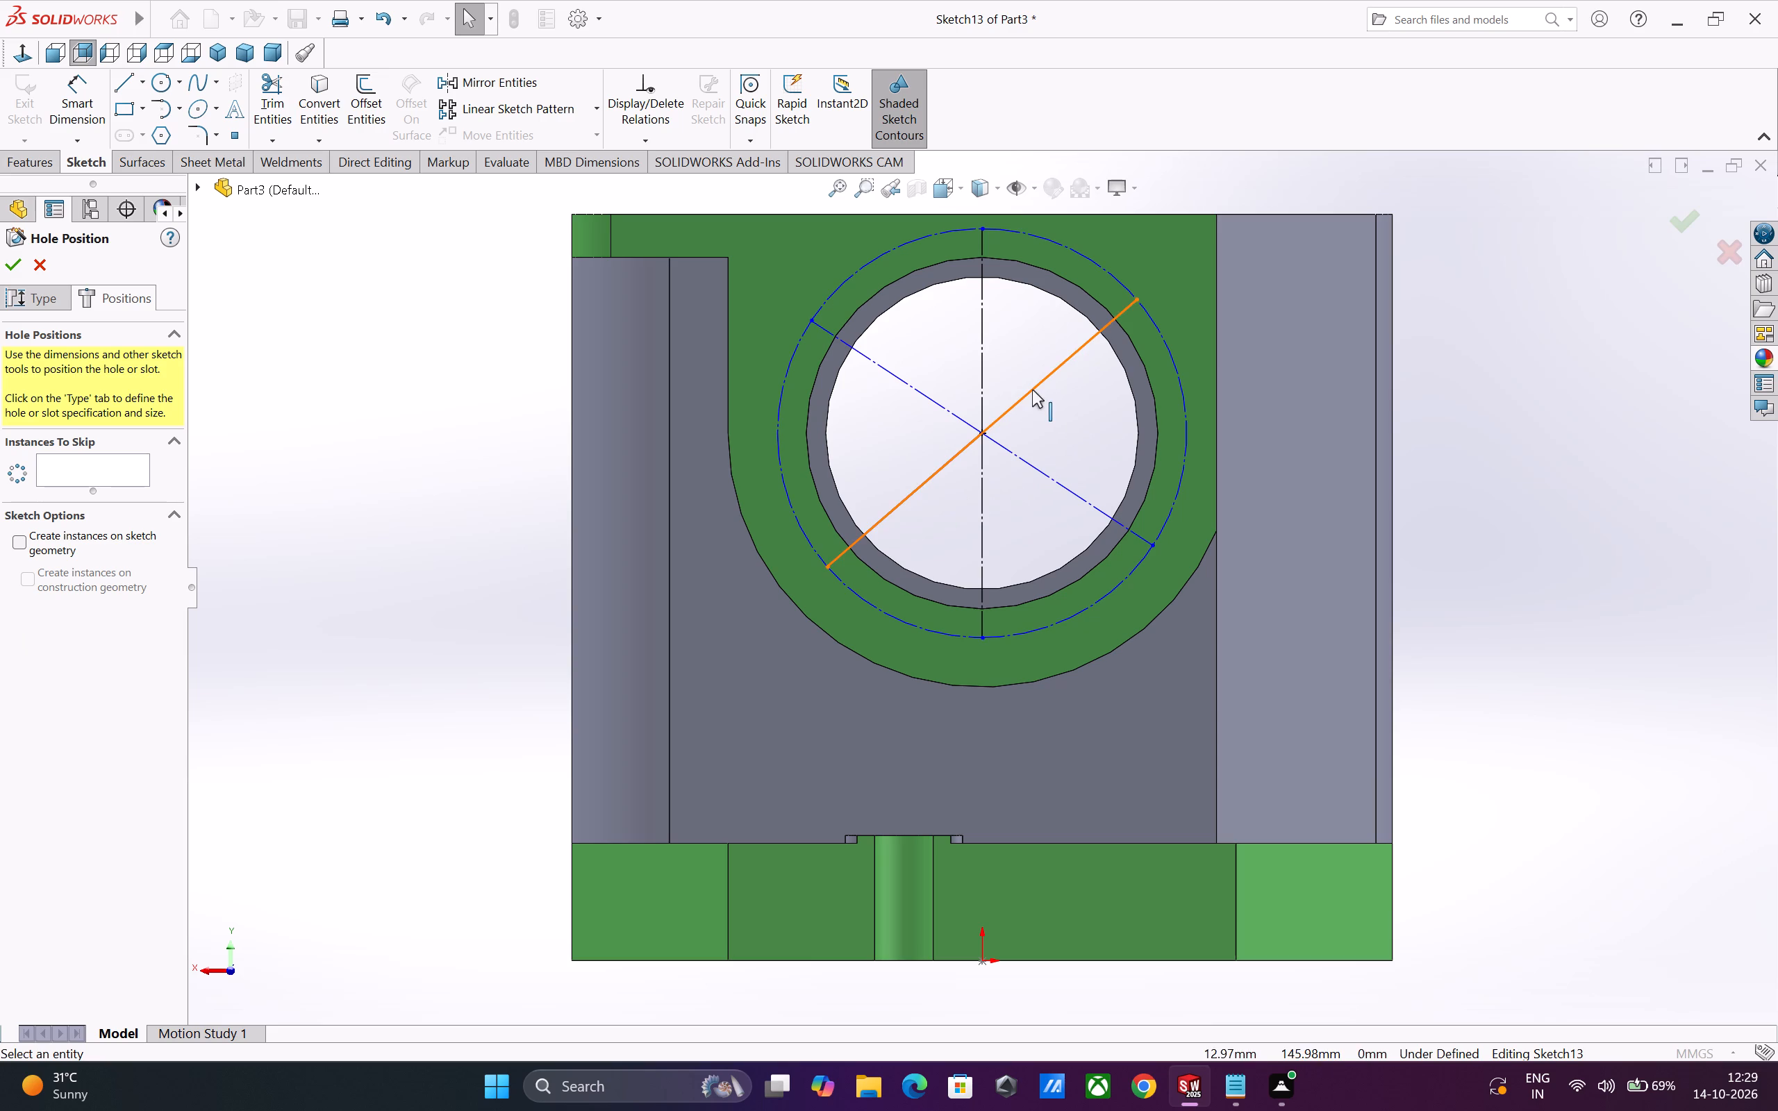
left_click(1032, 390)
left_click(1110, 353)
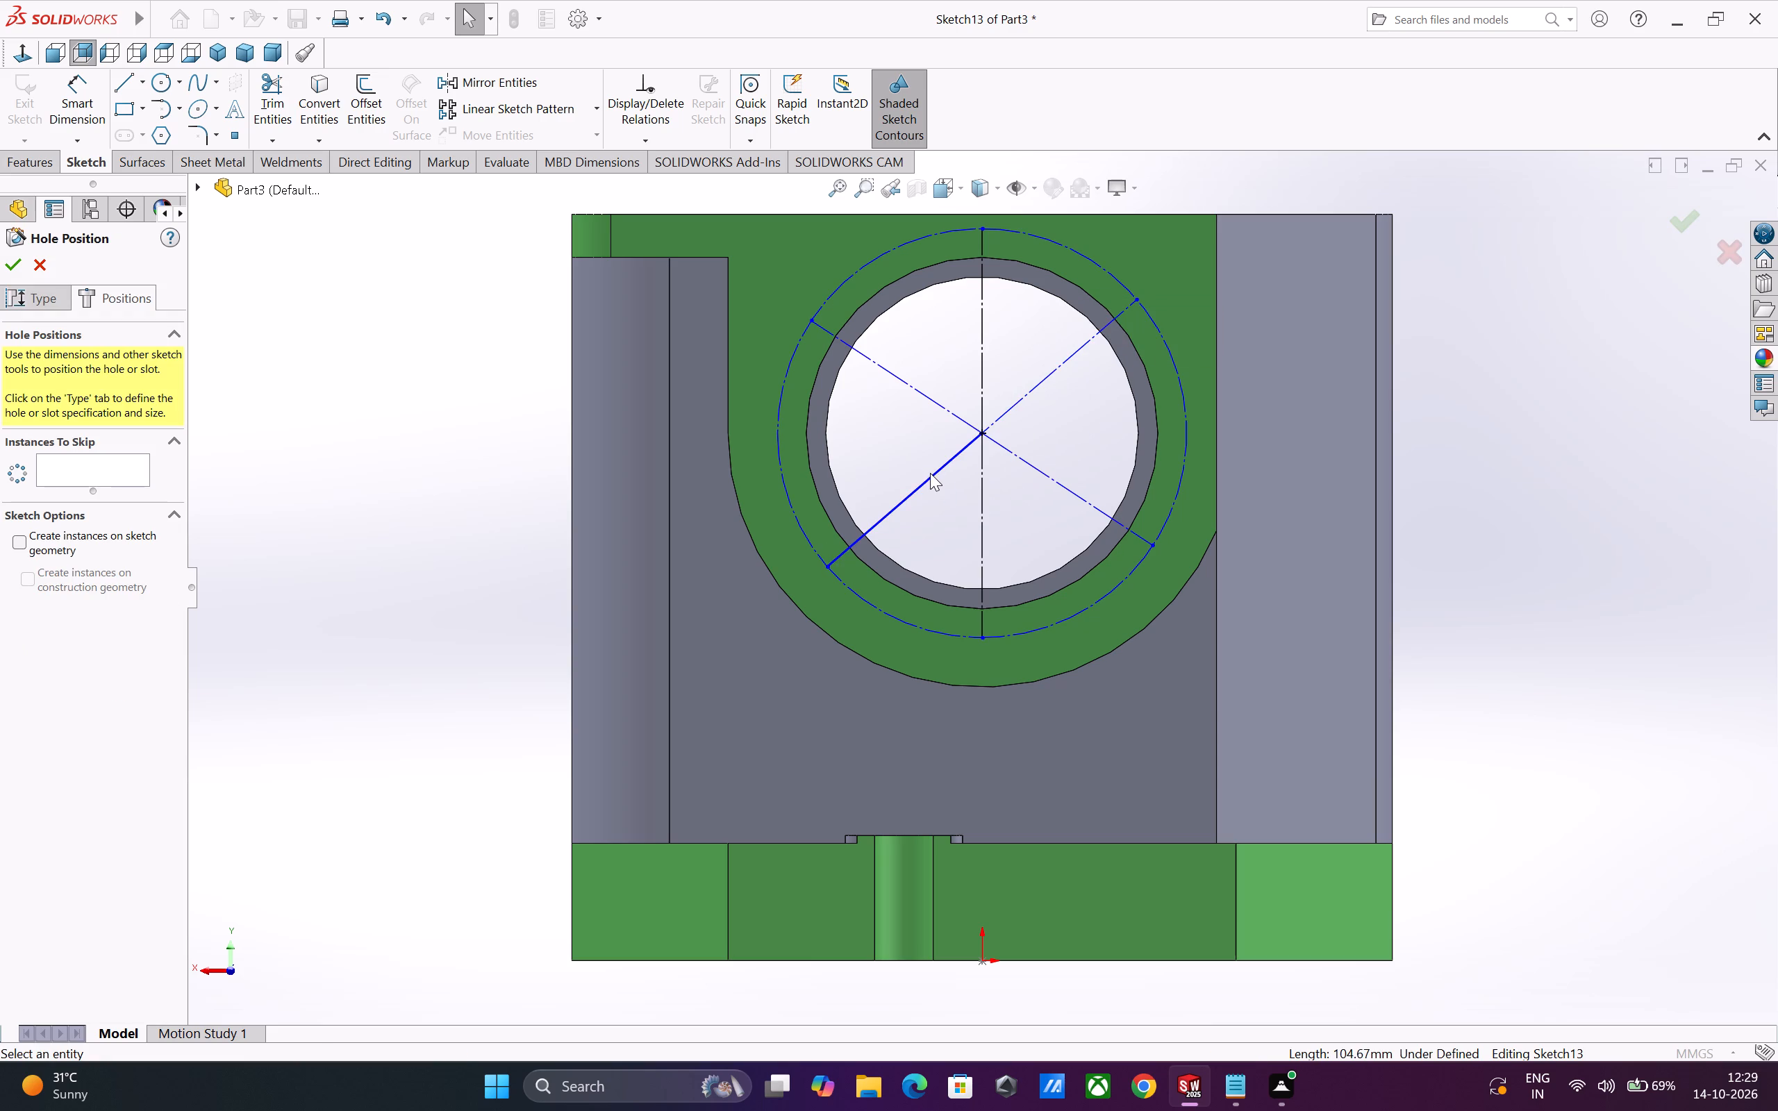
left_click(929, 483)
left_click(1007, 440)
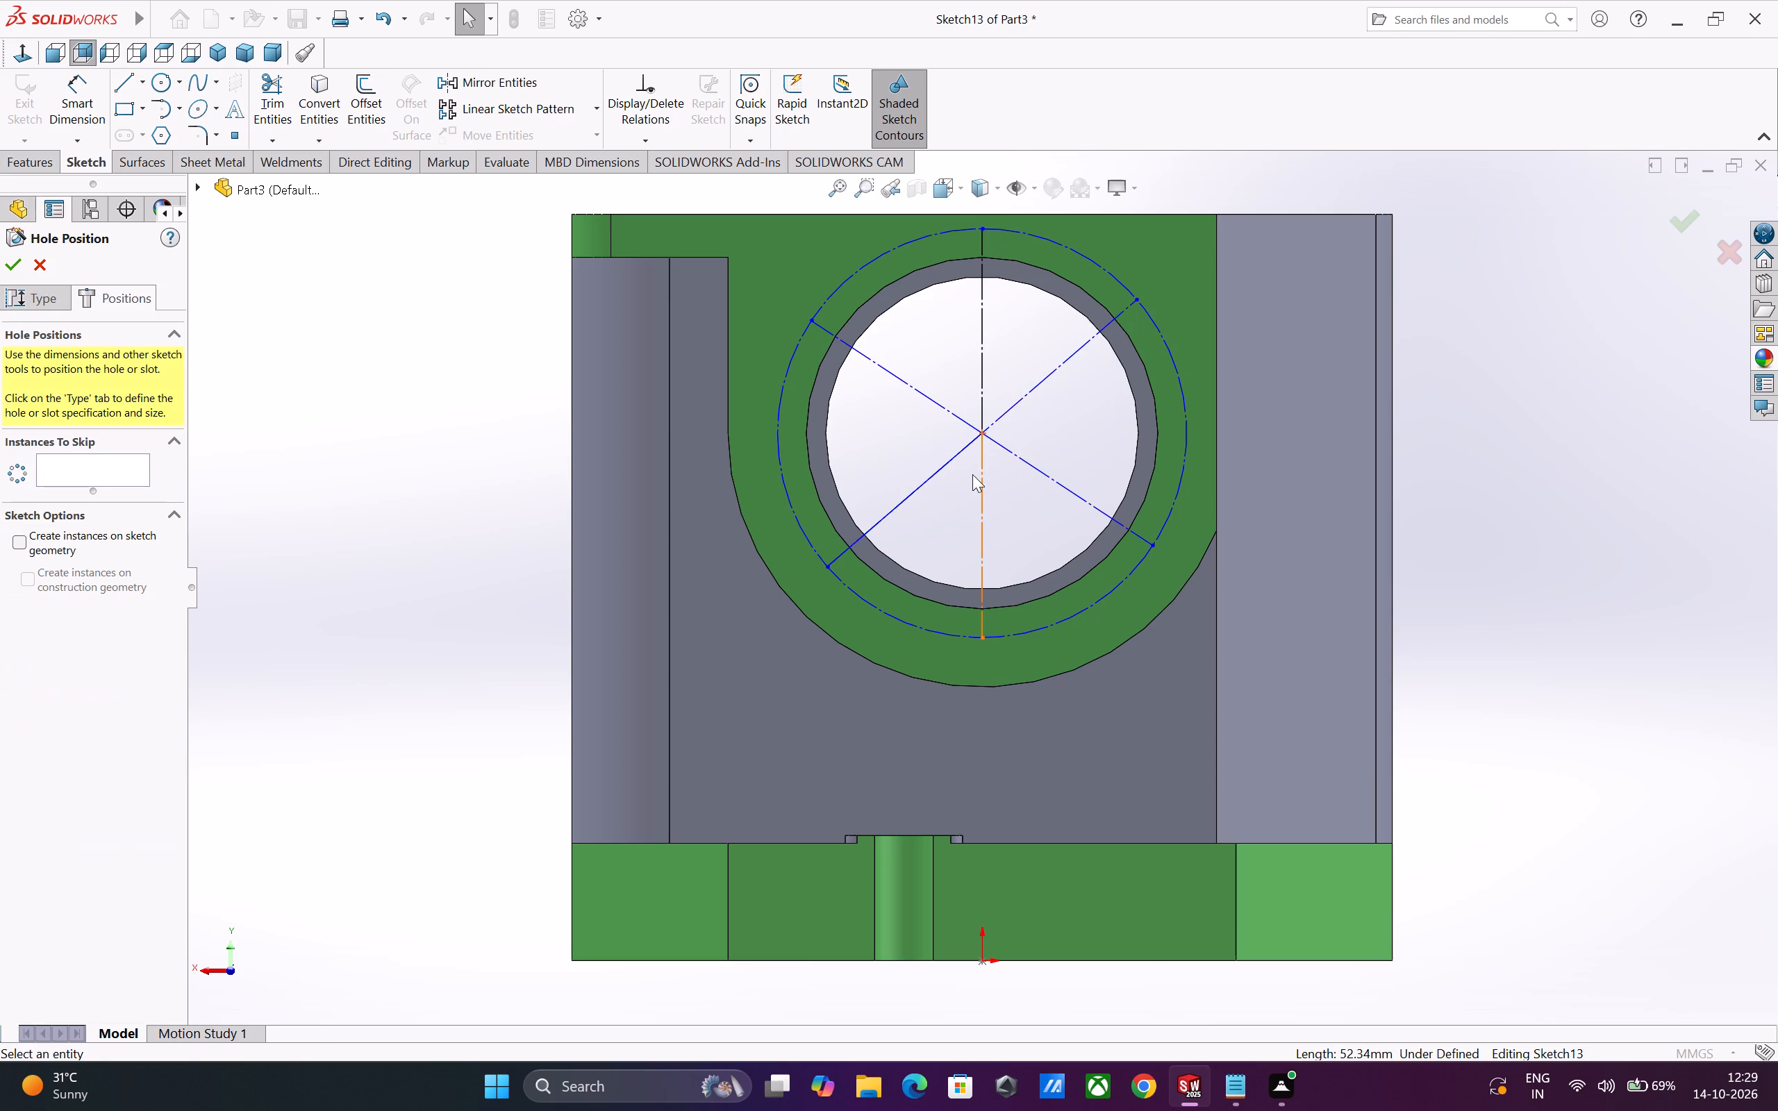
Trim away the overlapping lower-left radial line between the bore centre and the construction circle.
scroll(958, 481, "down", 3)
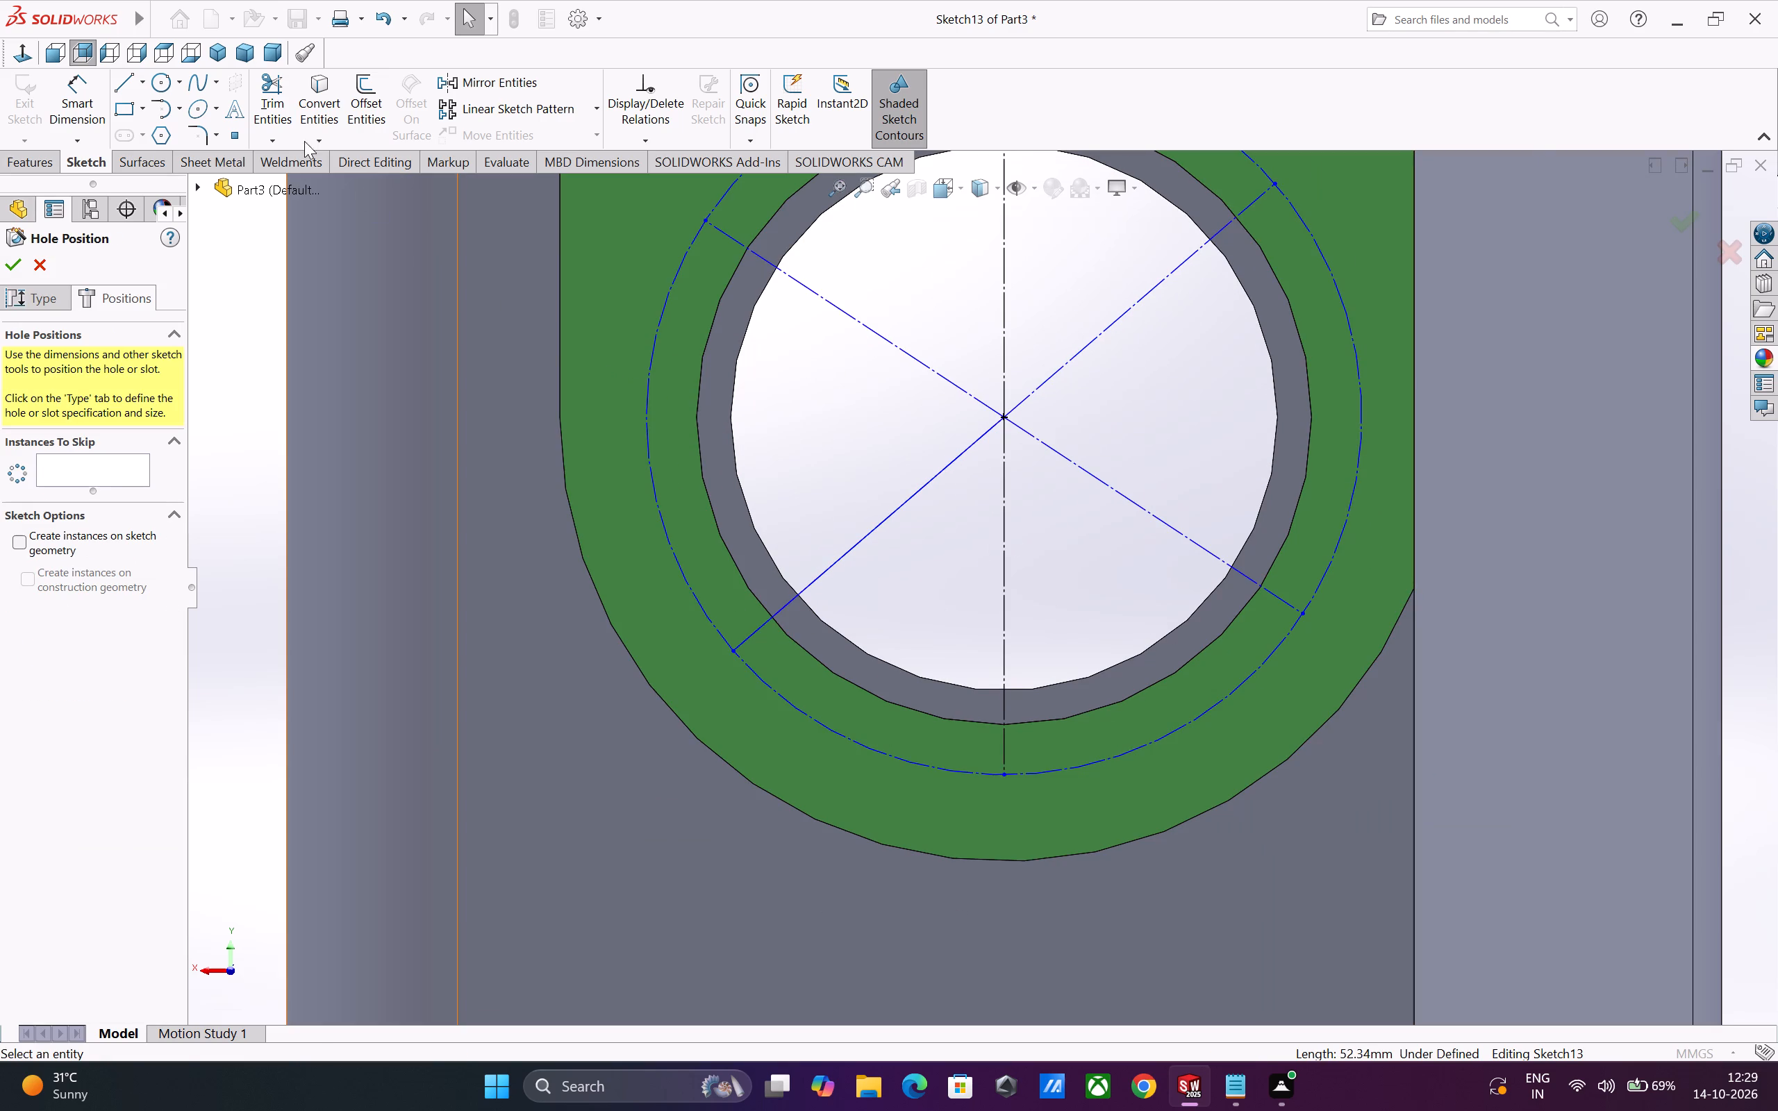
left_click(272, 115)
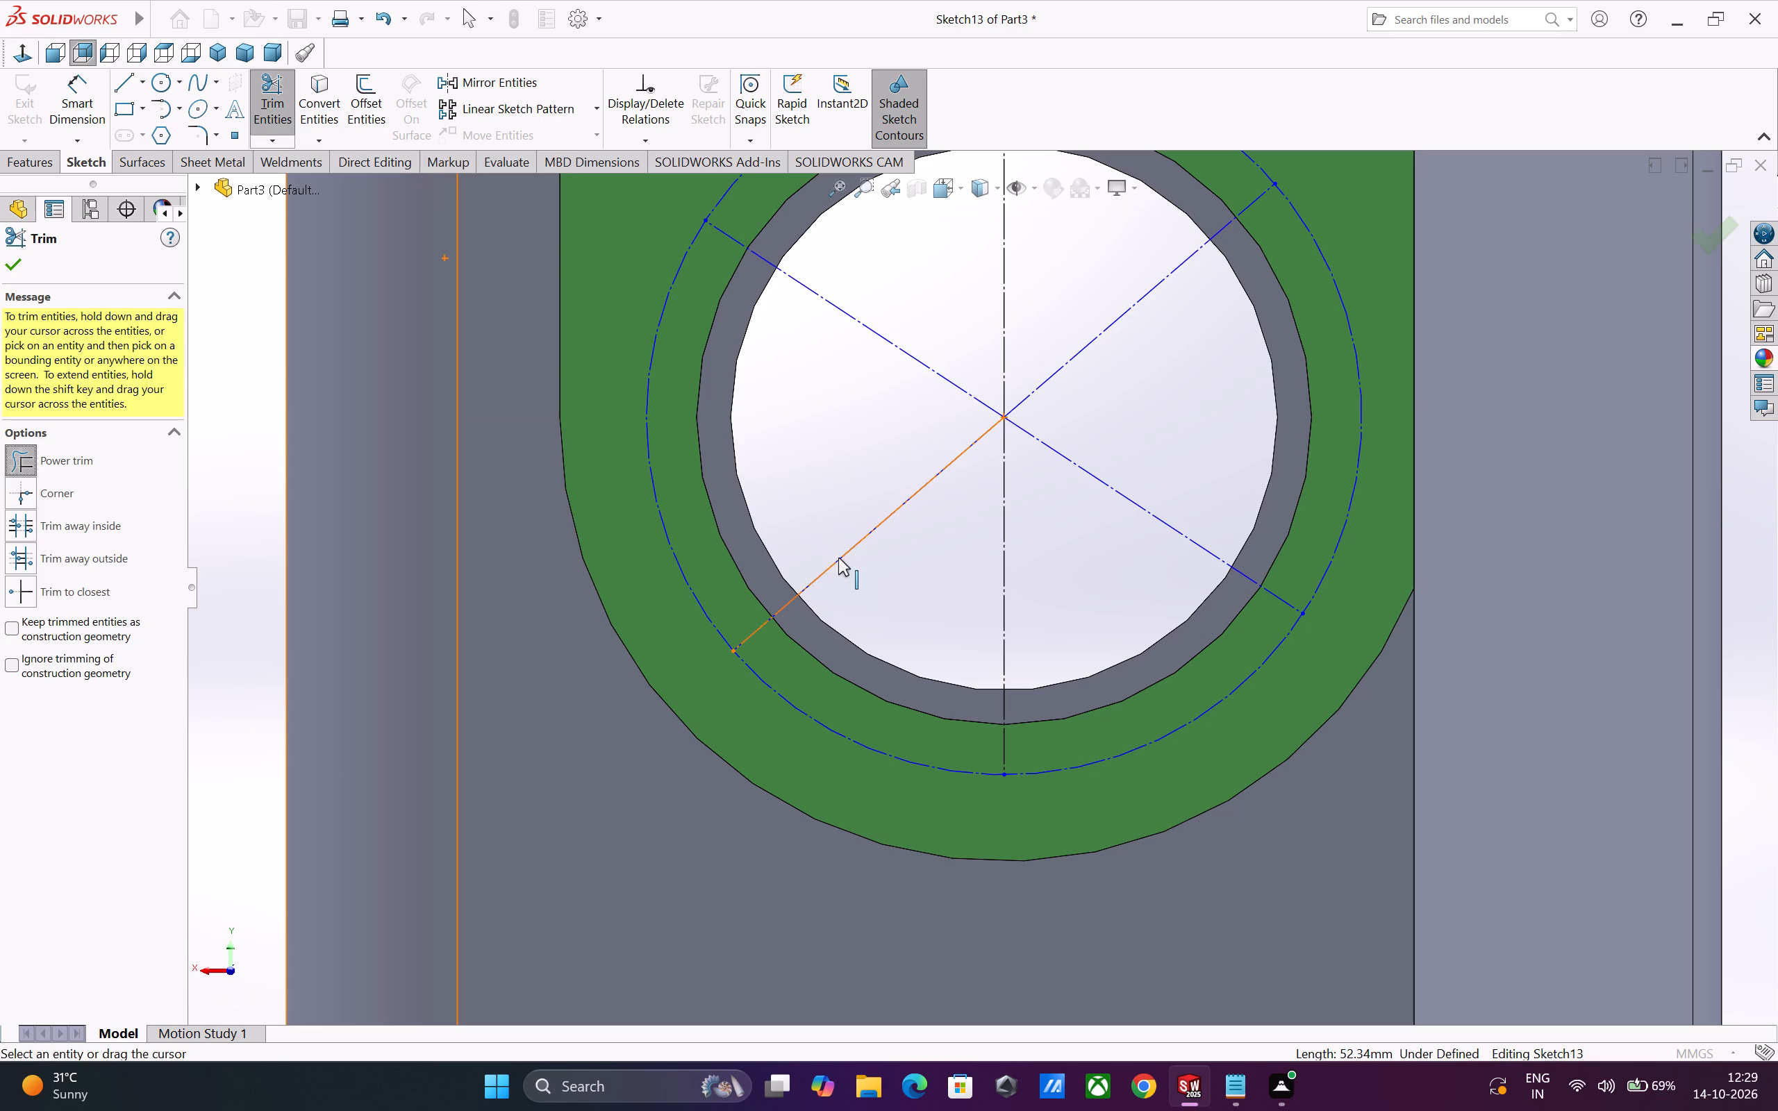
left_click_drag(830, 531, 857, 565)
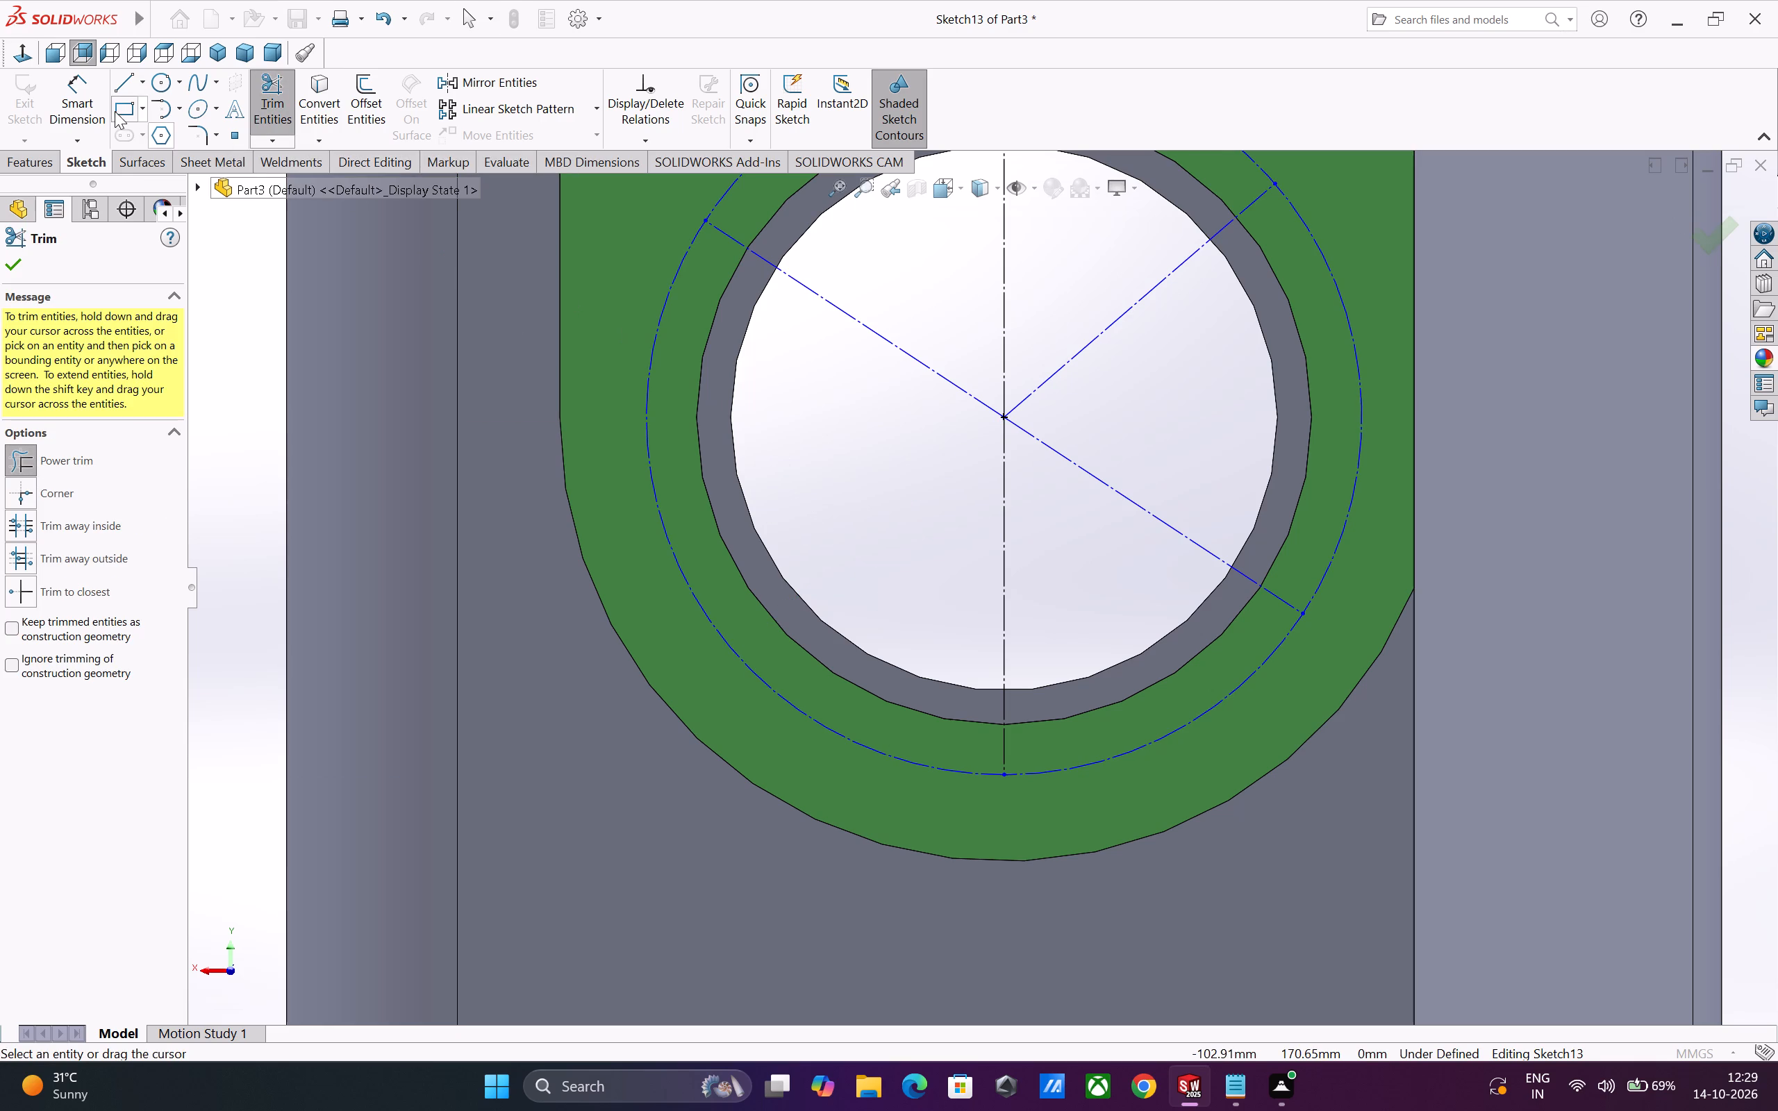
Draw a new centerline from the bore centre to the lower-left side of the construction circle, in line with the upper-right one.
left_click(138, 84)
left_click_drag(147, 126, 151, 134)
scroll(997, 590, "up", 2)
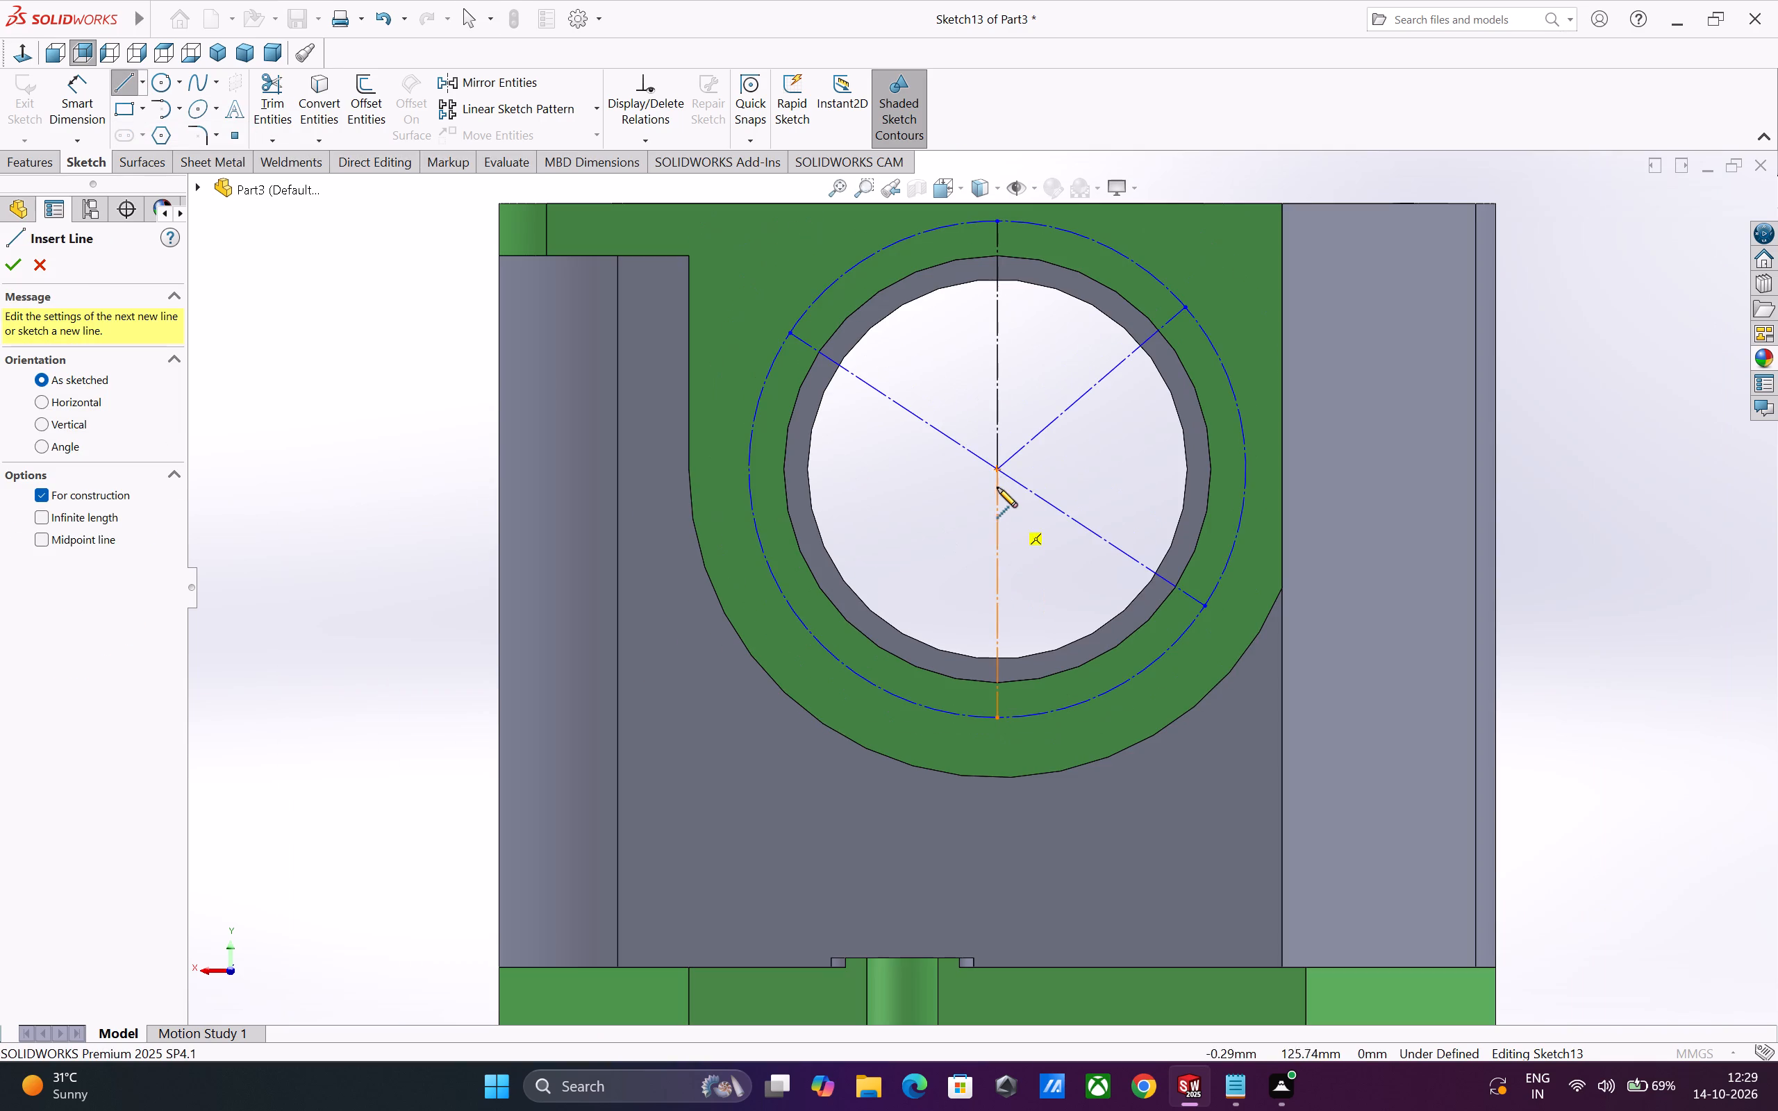
left_click(997, 465)
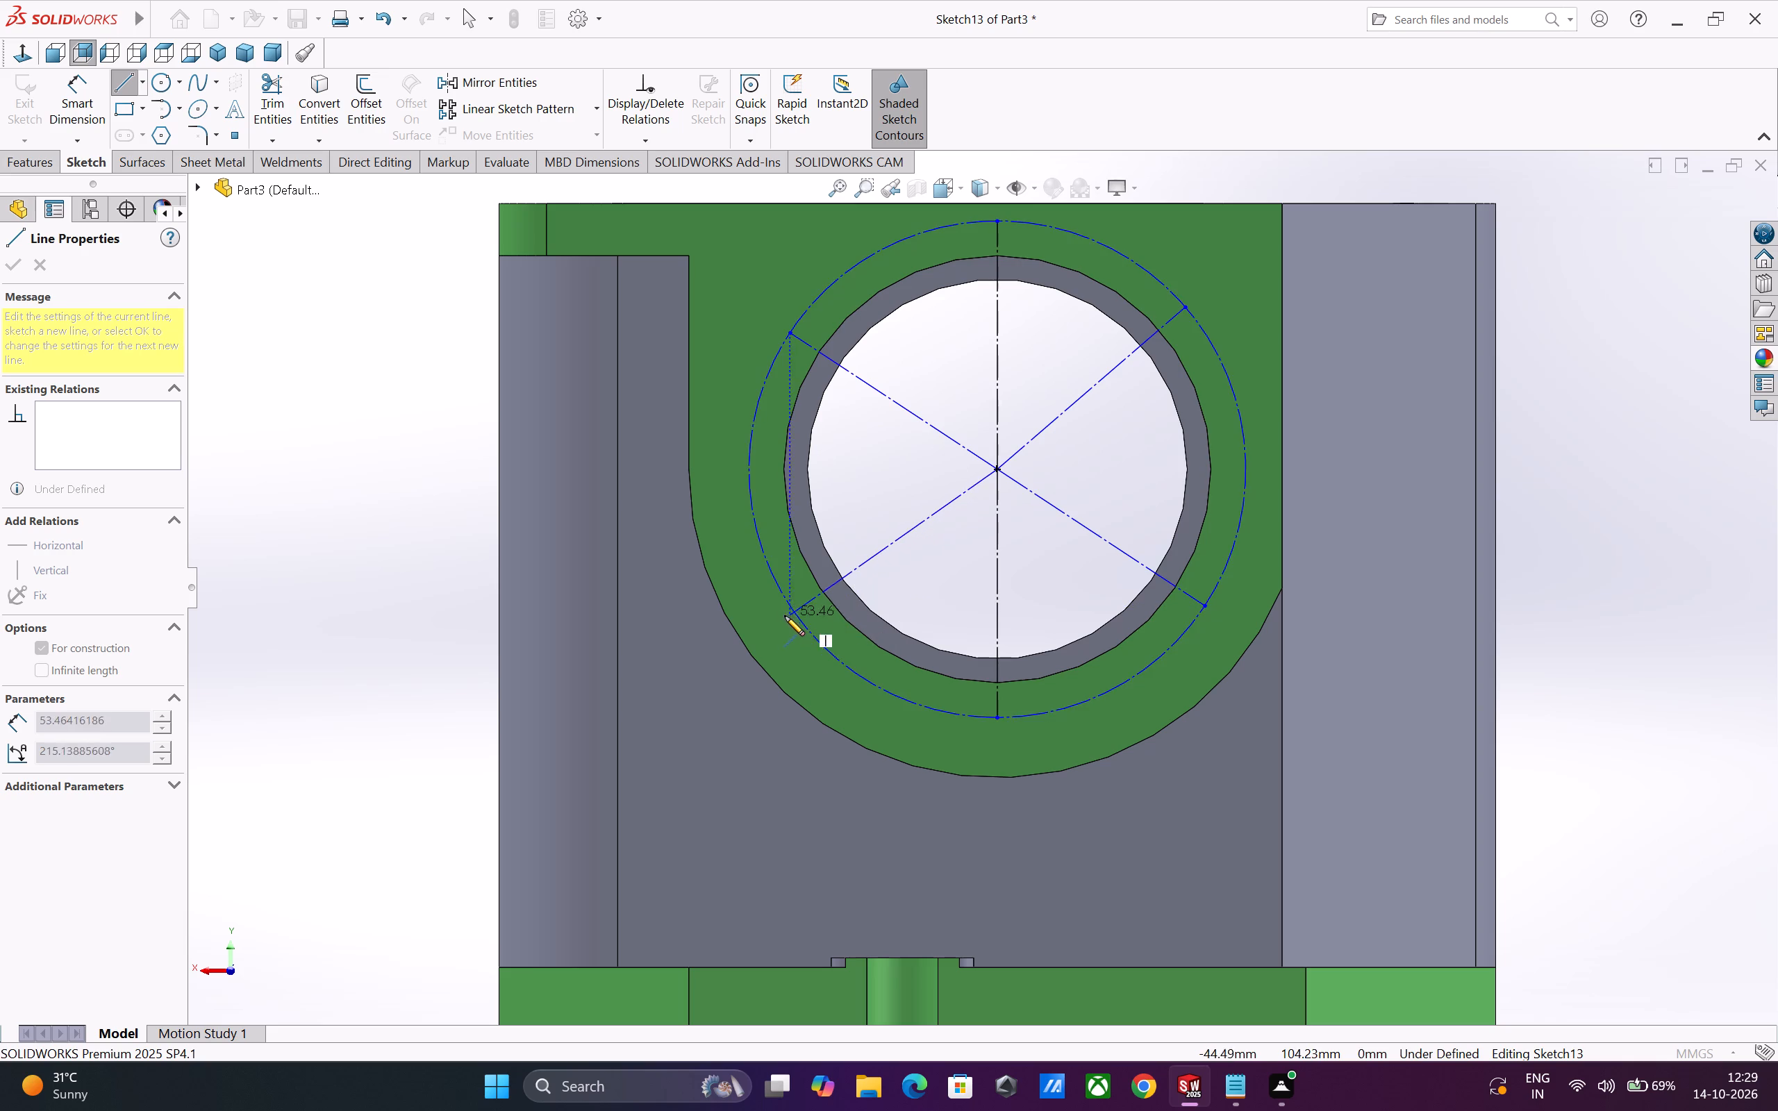
left_click(807, 628)
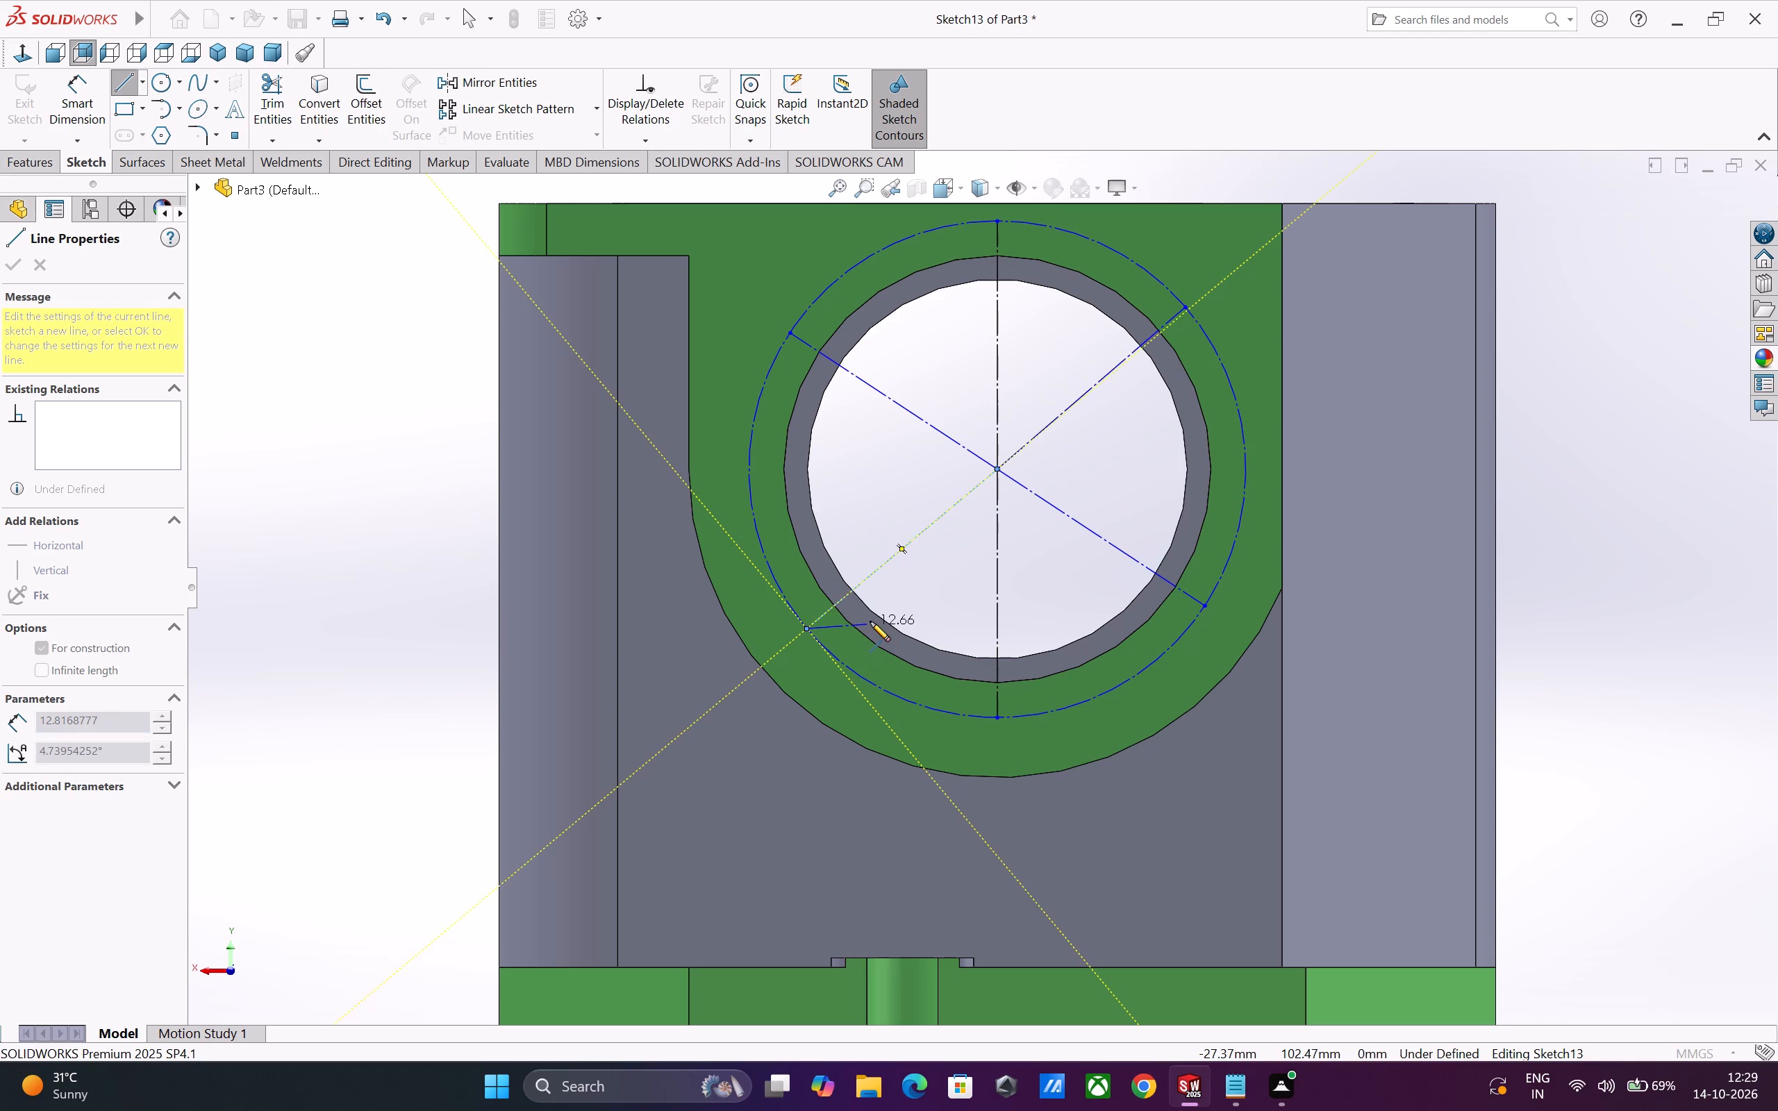
key("Escape")
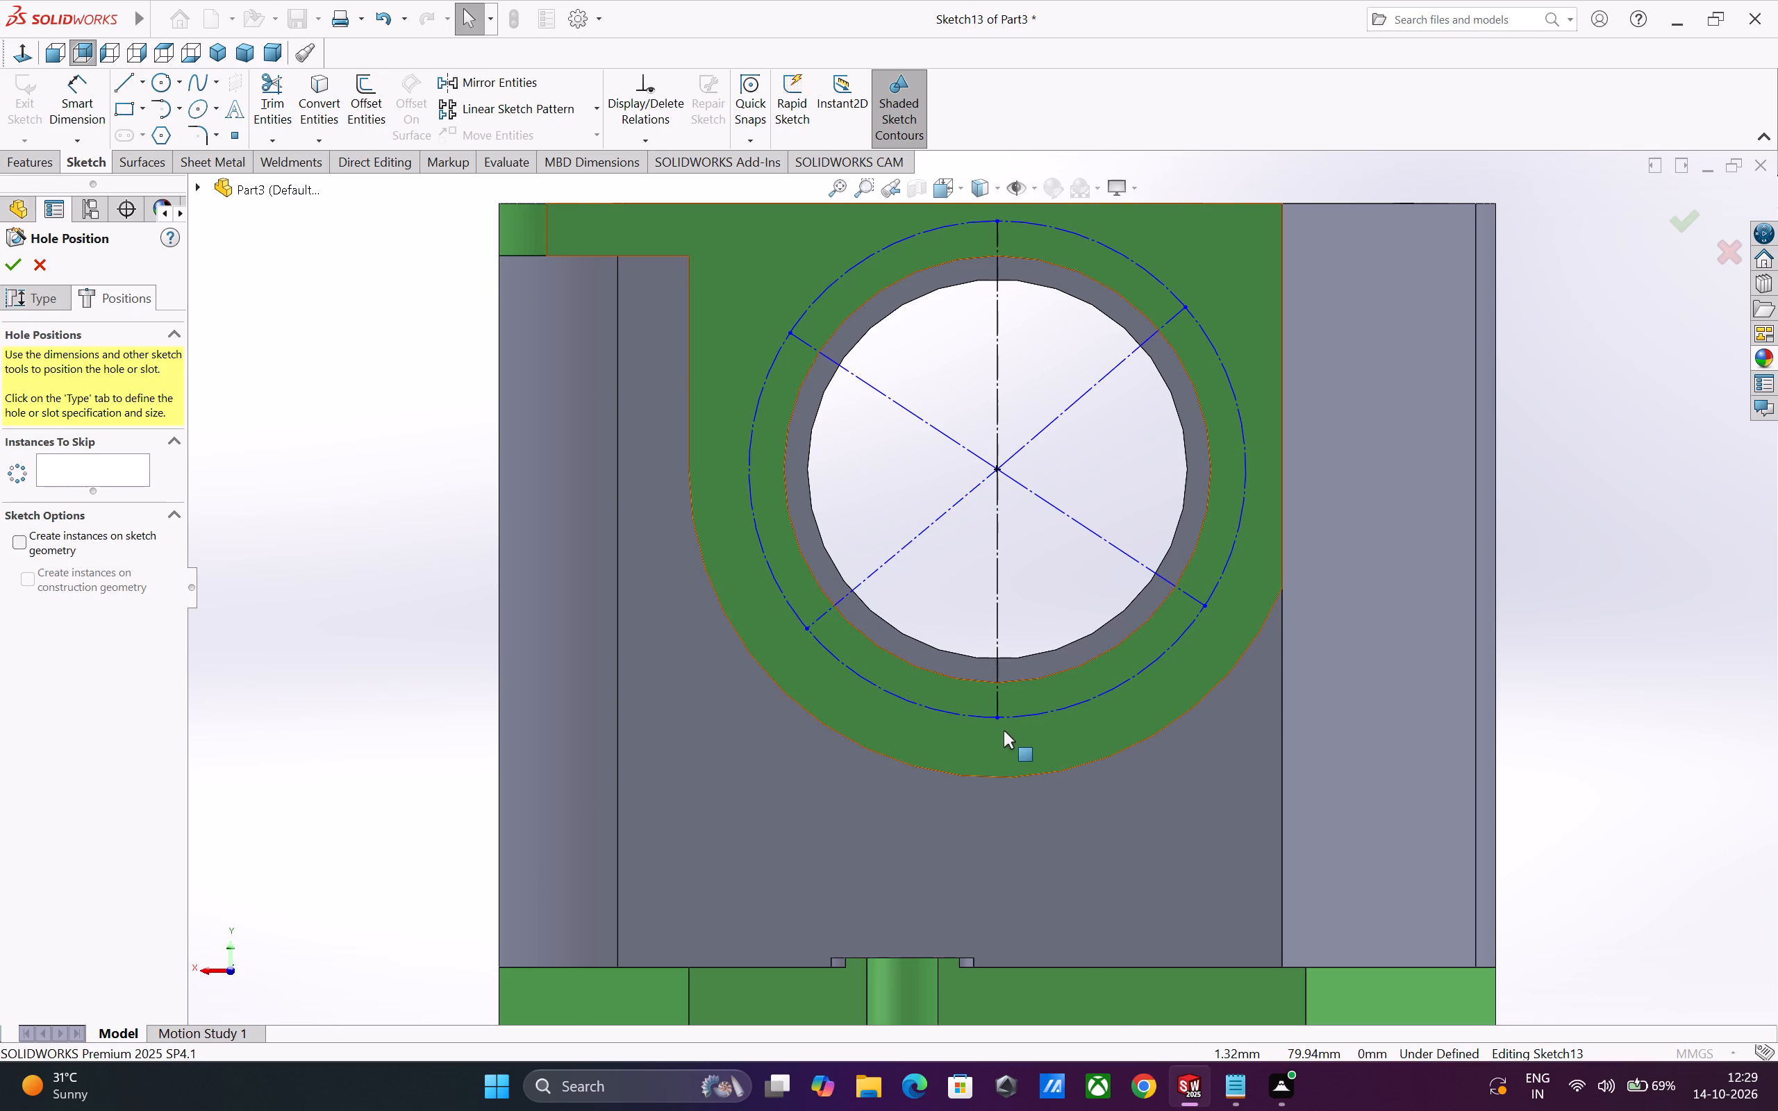
Dimension the construction circle around the bore with a diameter of 110 mm.
scroll(1004, 730, "up", 1)
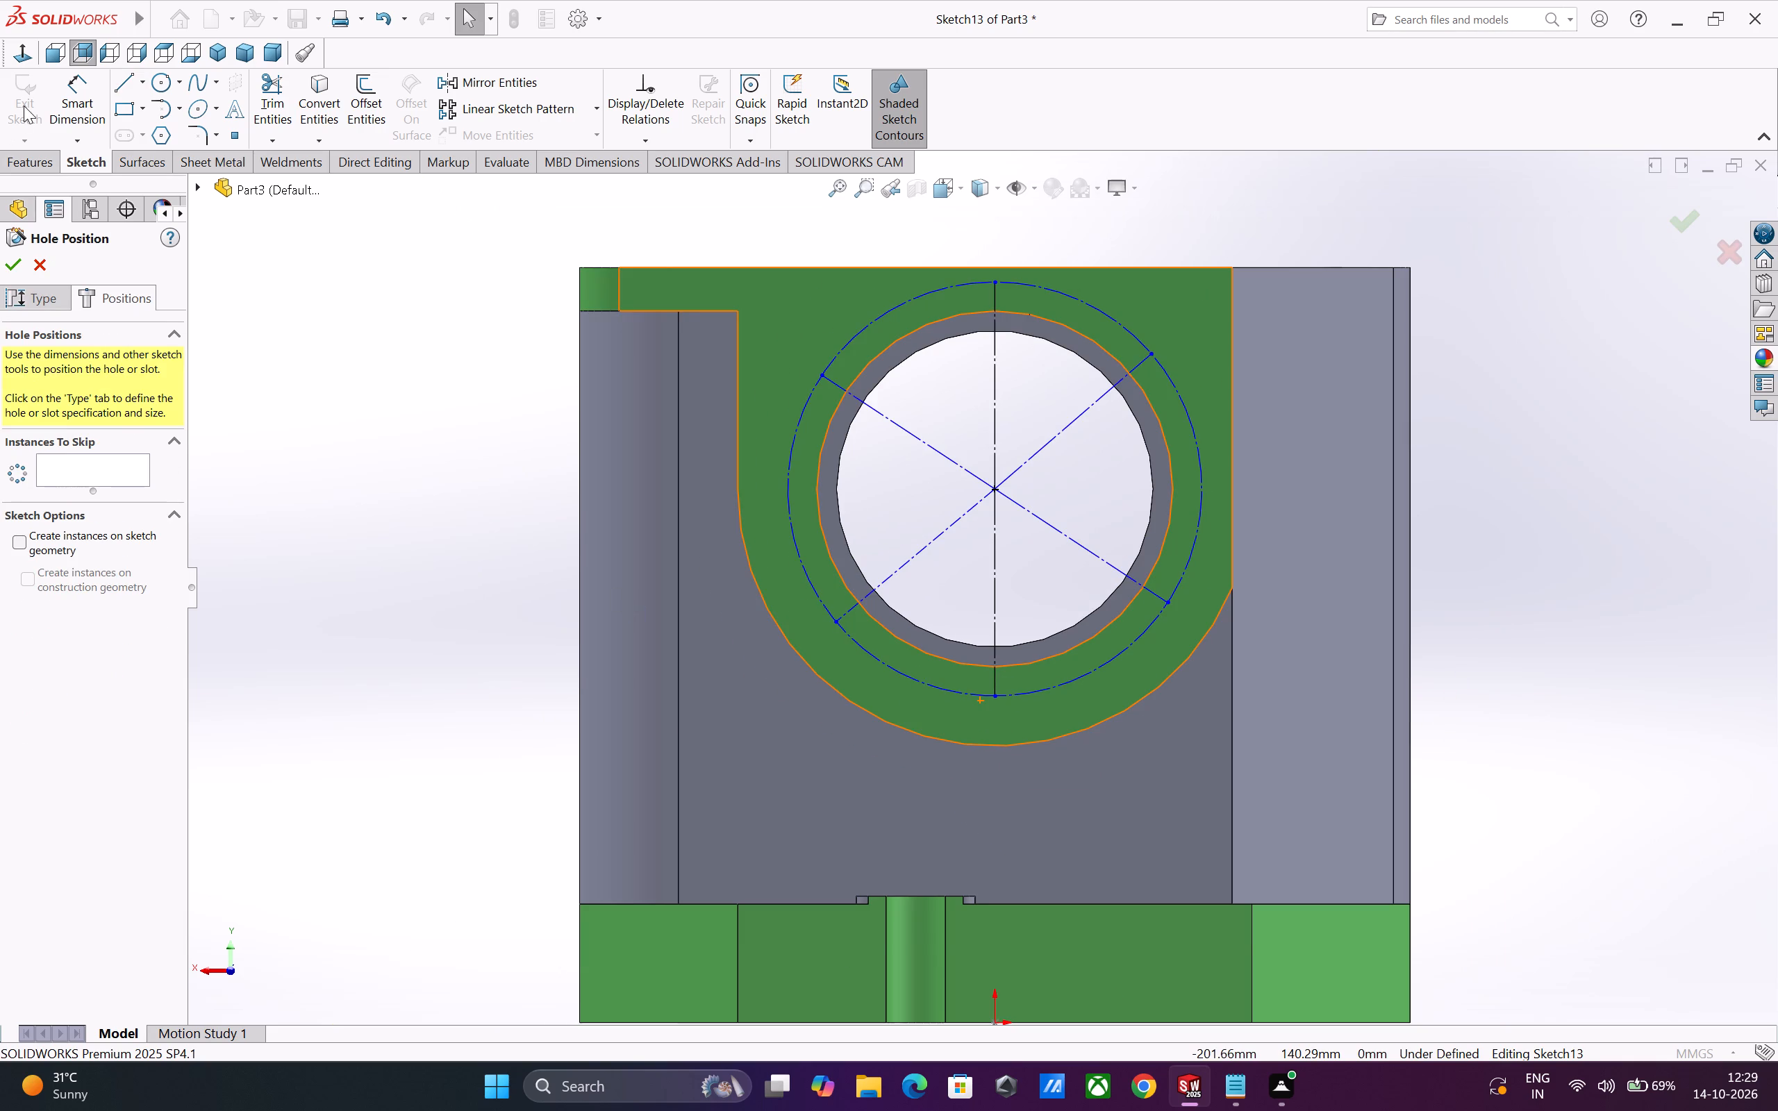
left_click(76, 107)
left_click(813, 590)
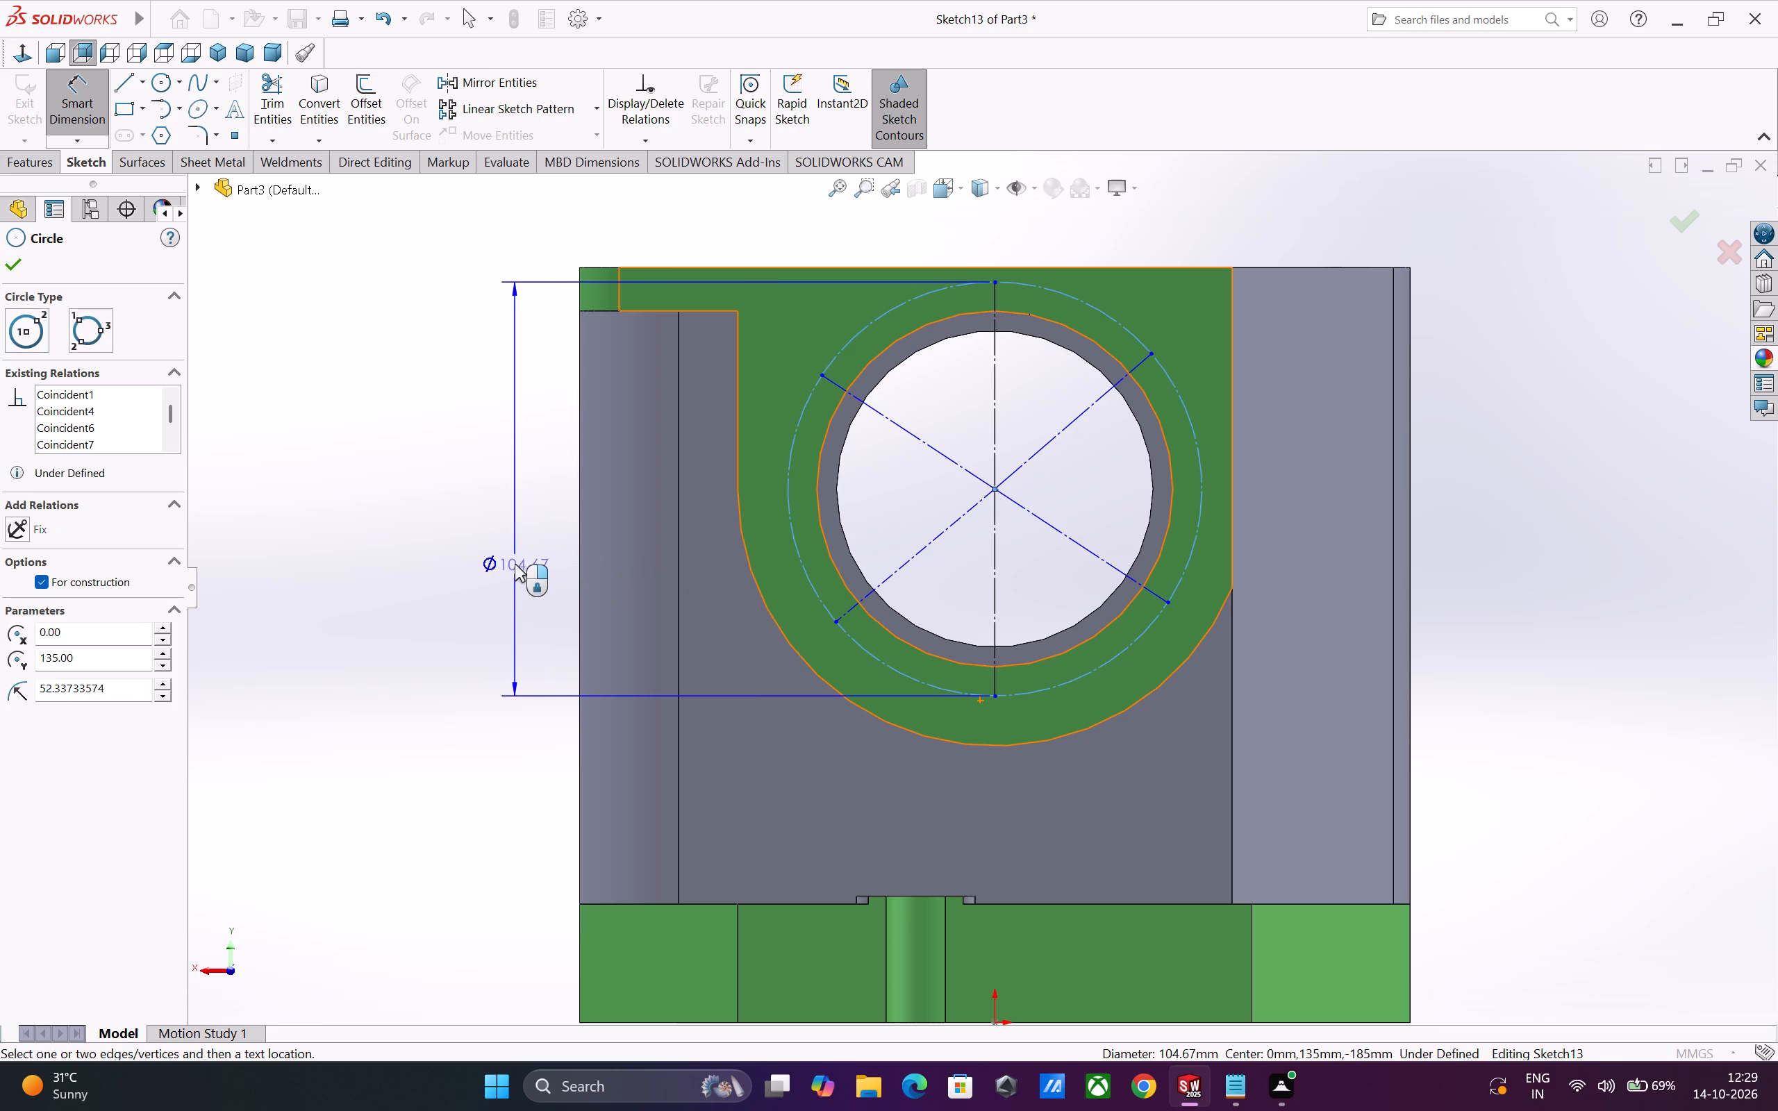
left_click(501, 564)
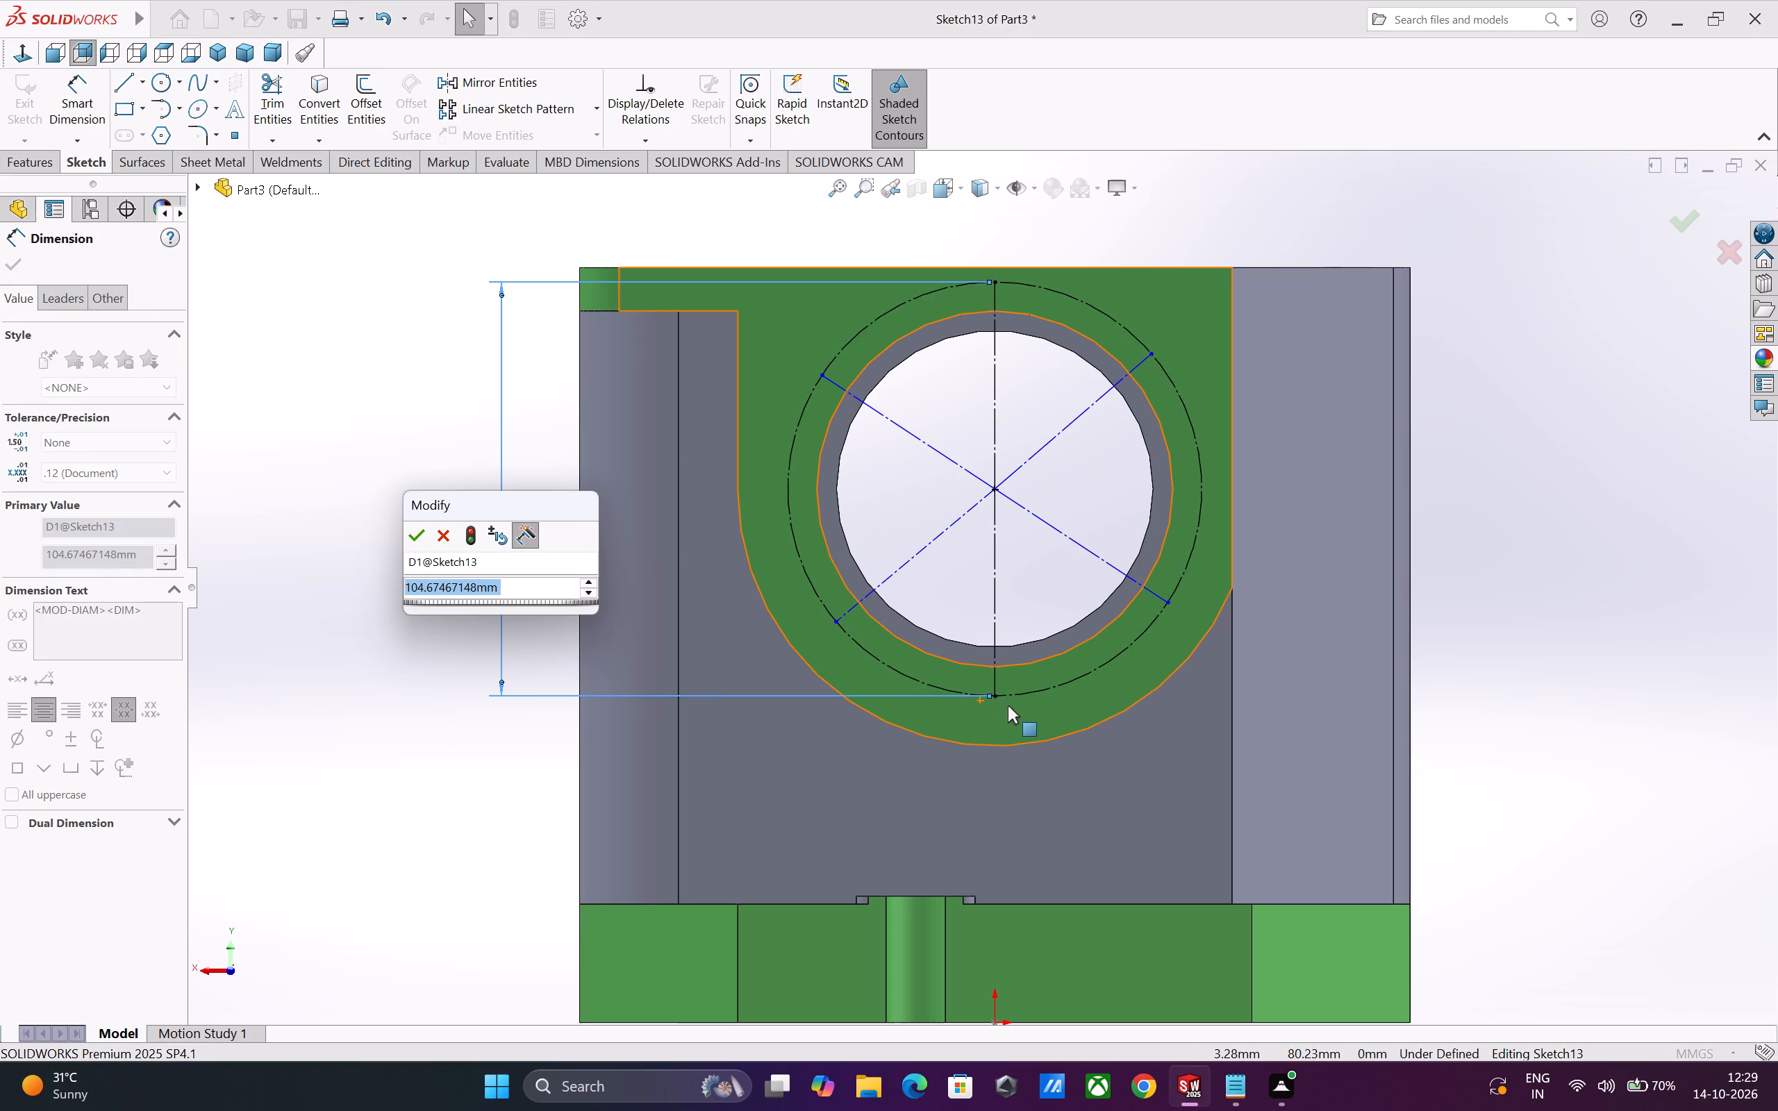
scroll(1008, 705, "up", 3)
scroll(956, 588, "down", 1)
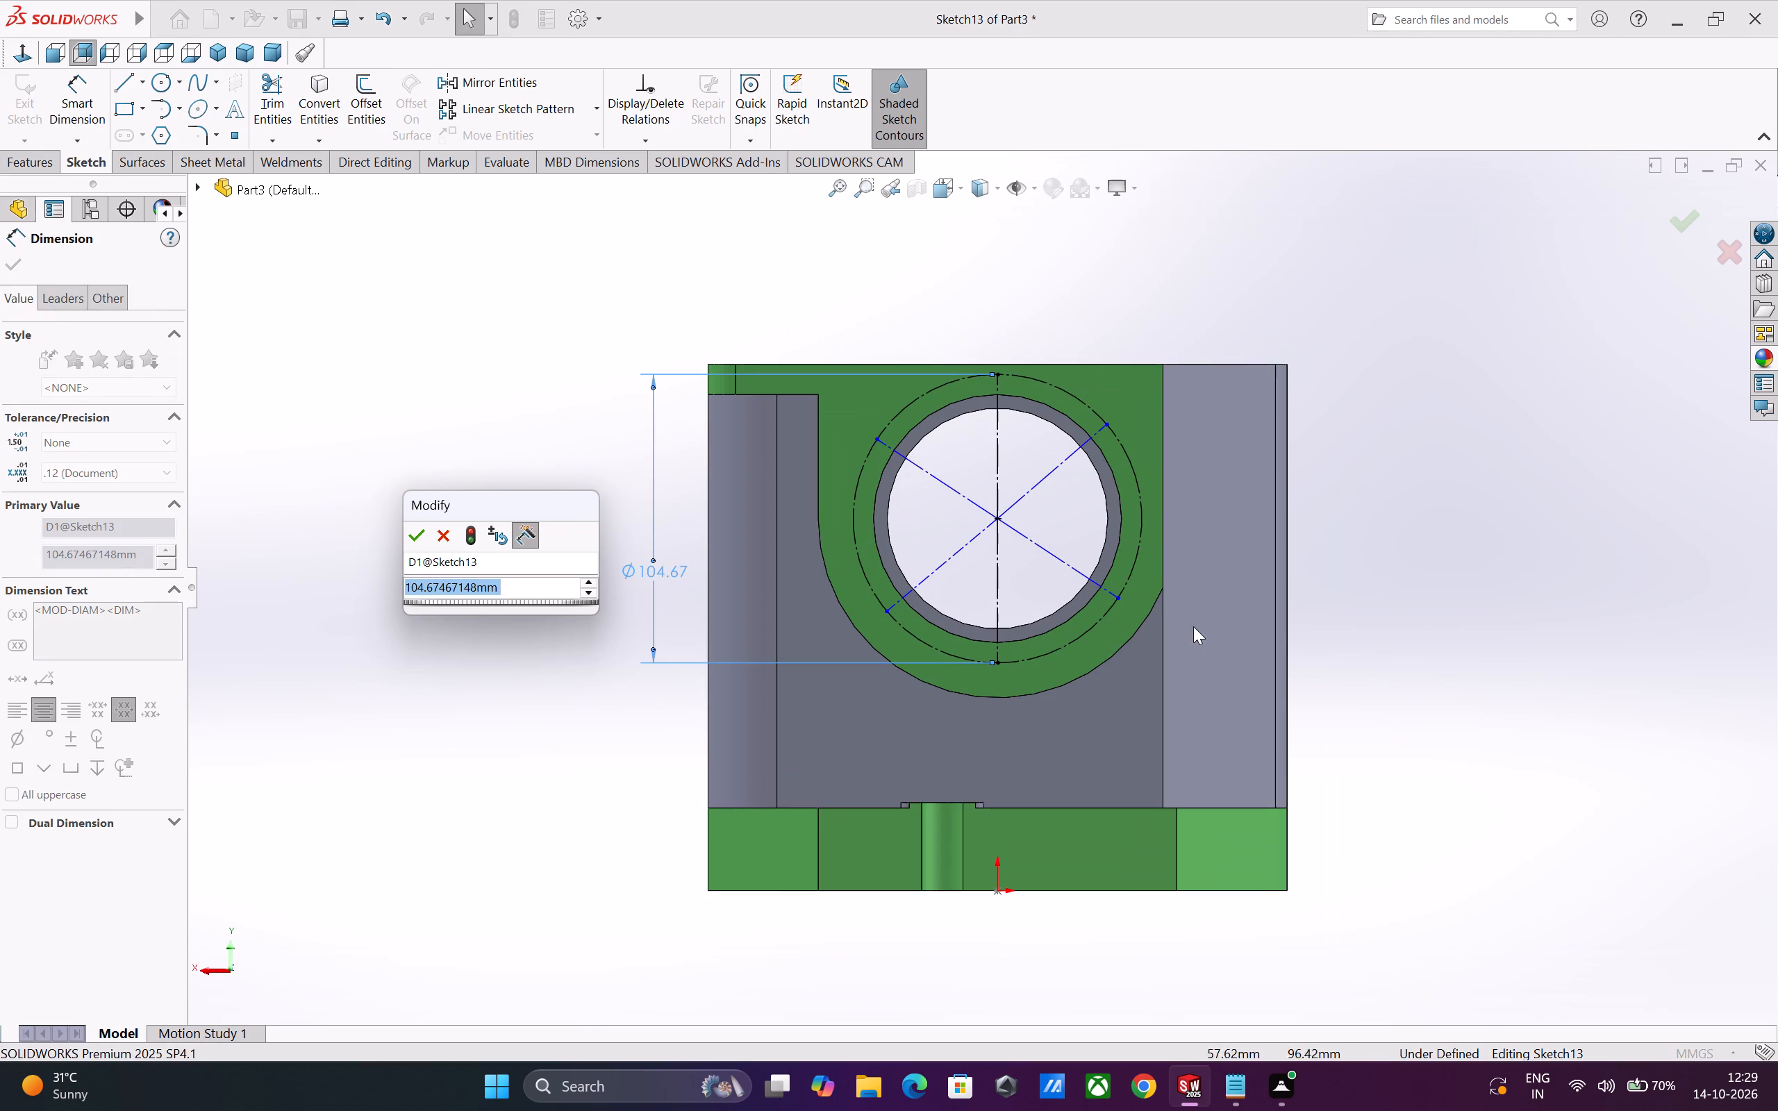
type("11")
key("0")
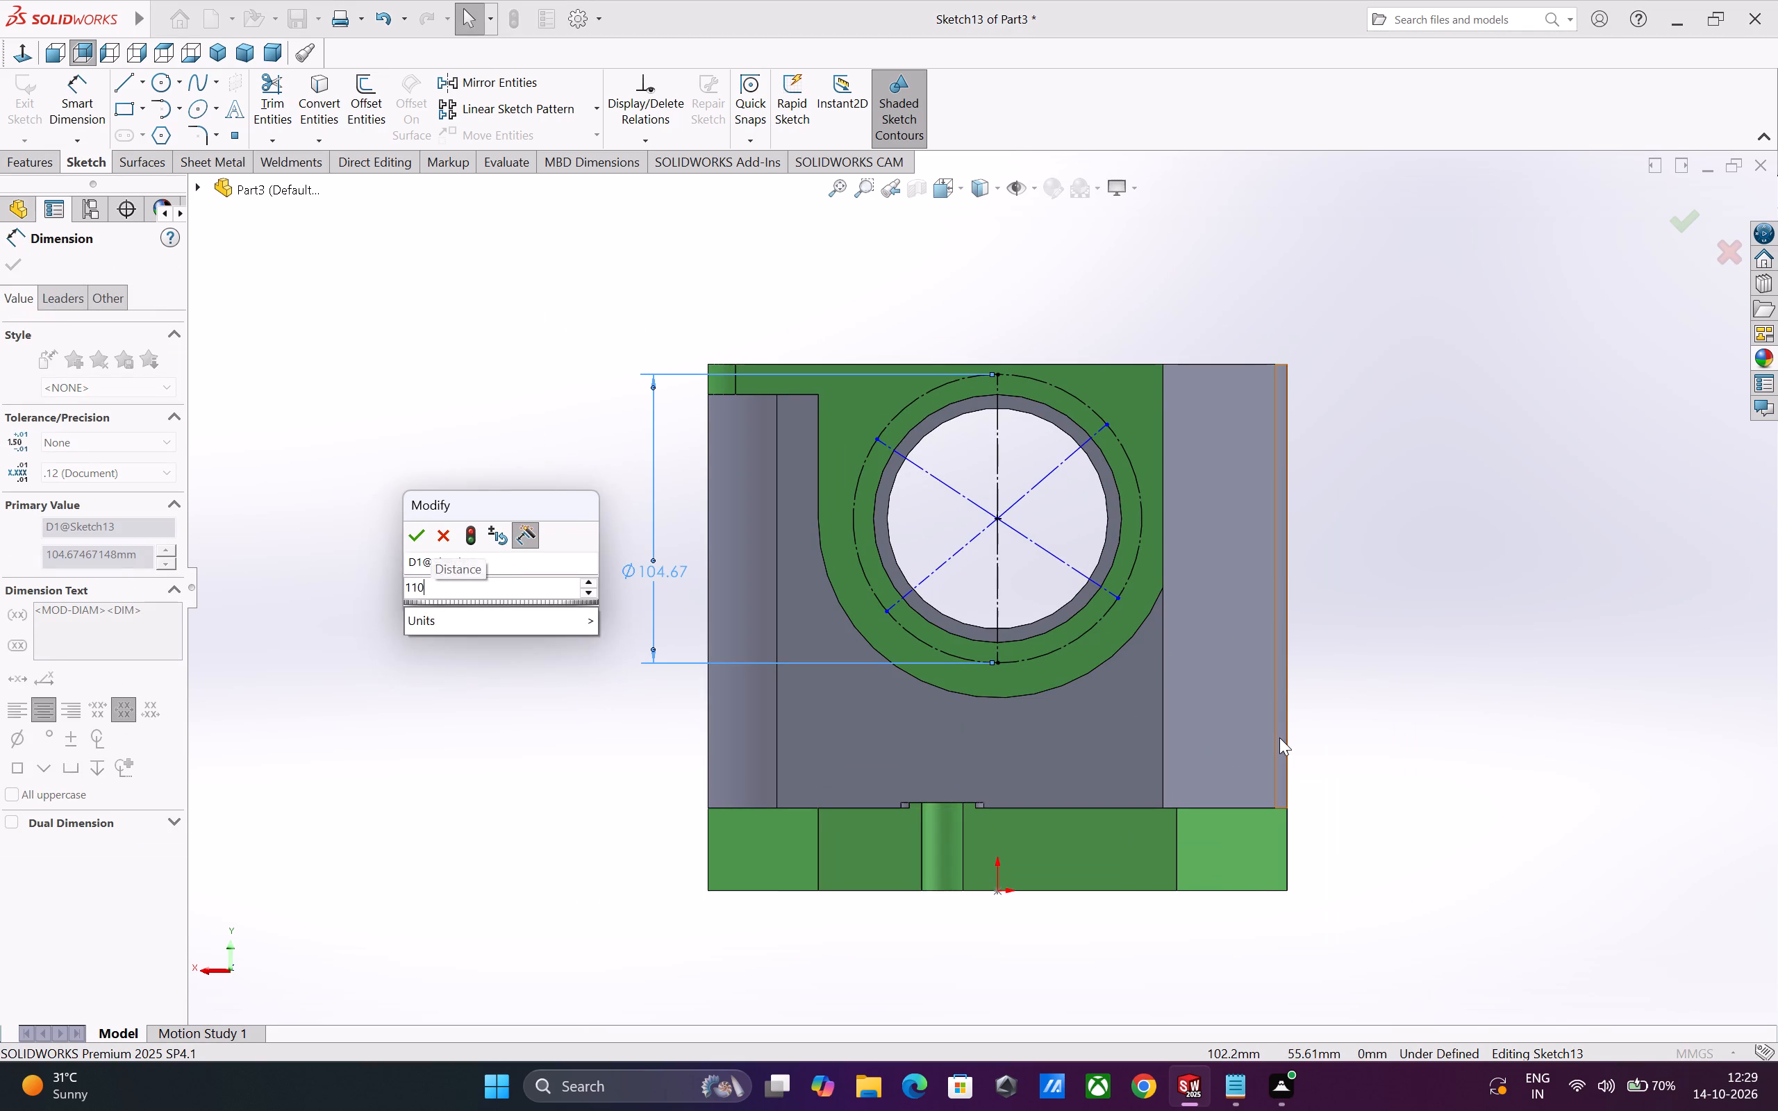
key("Return")
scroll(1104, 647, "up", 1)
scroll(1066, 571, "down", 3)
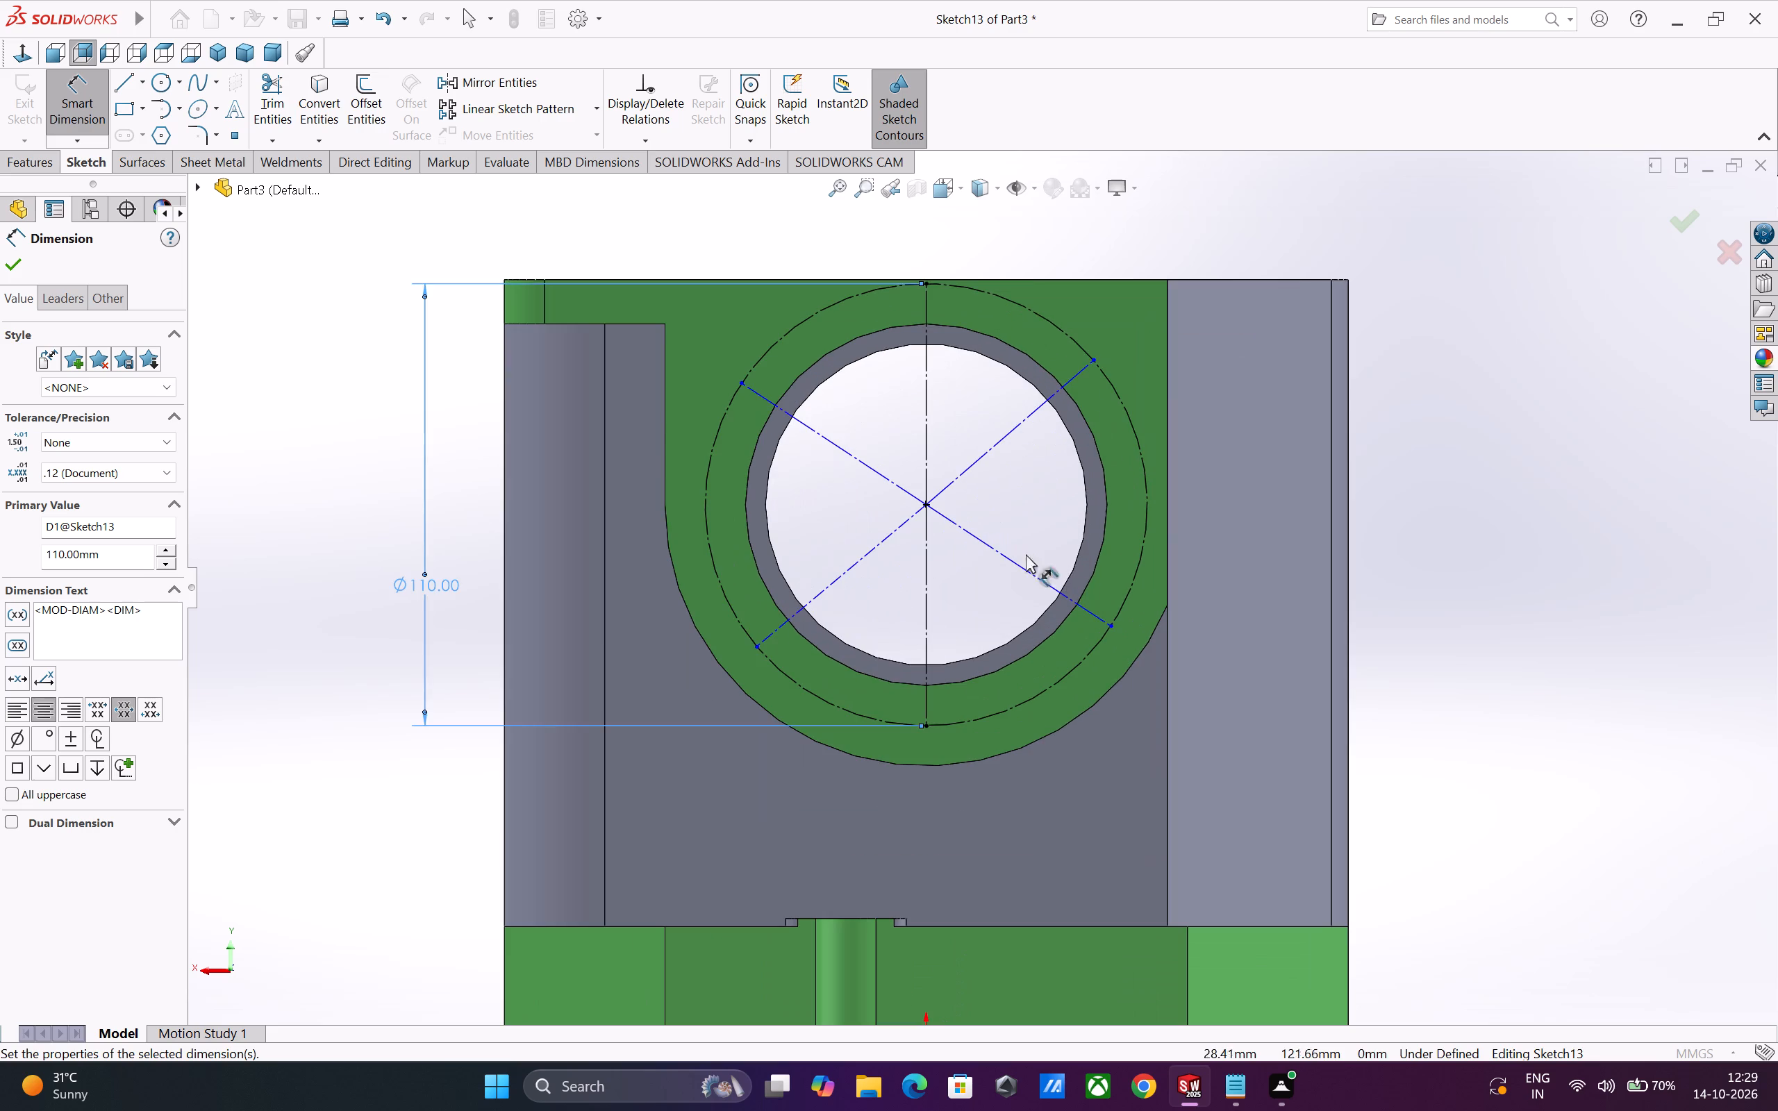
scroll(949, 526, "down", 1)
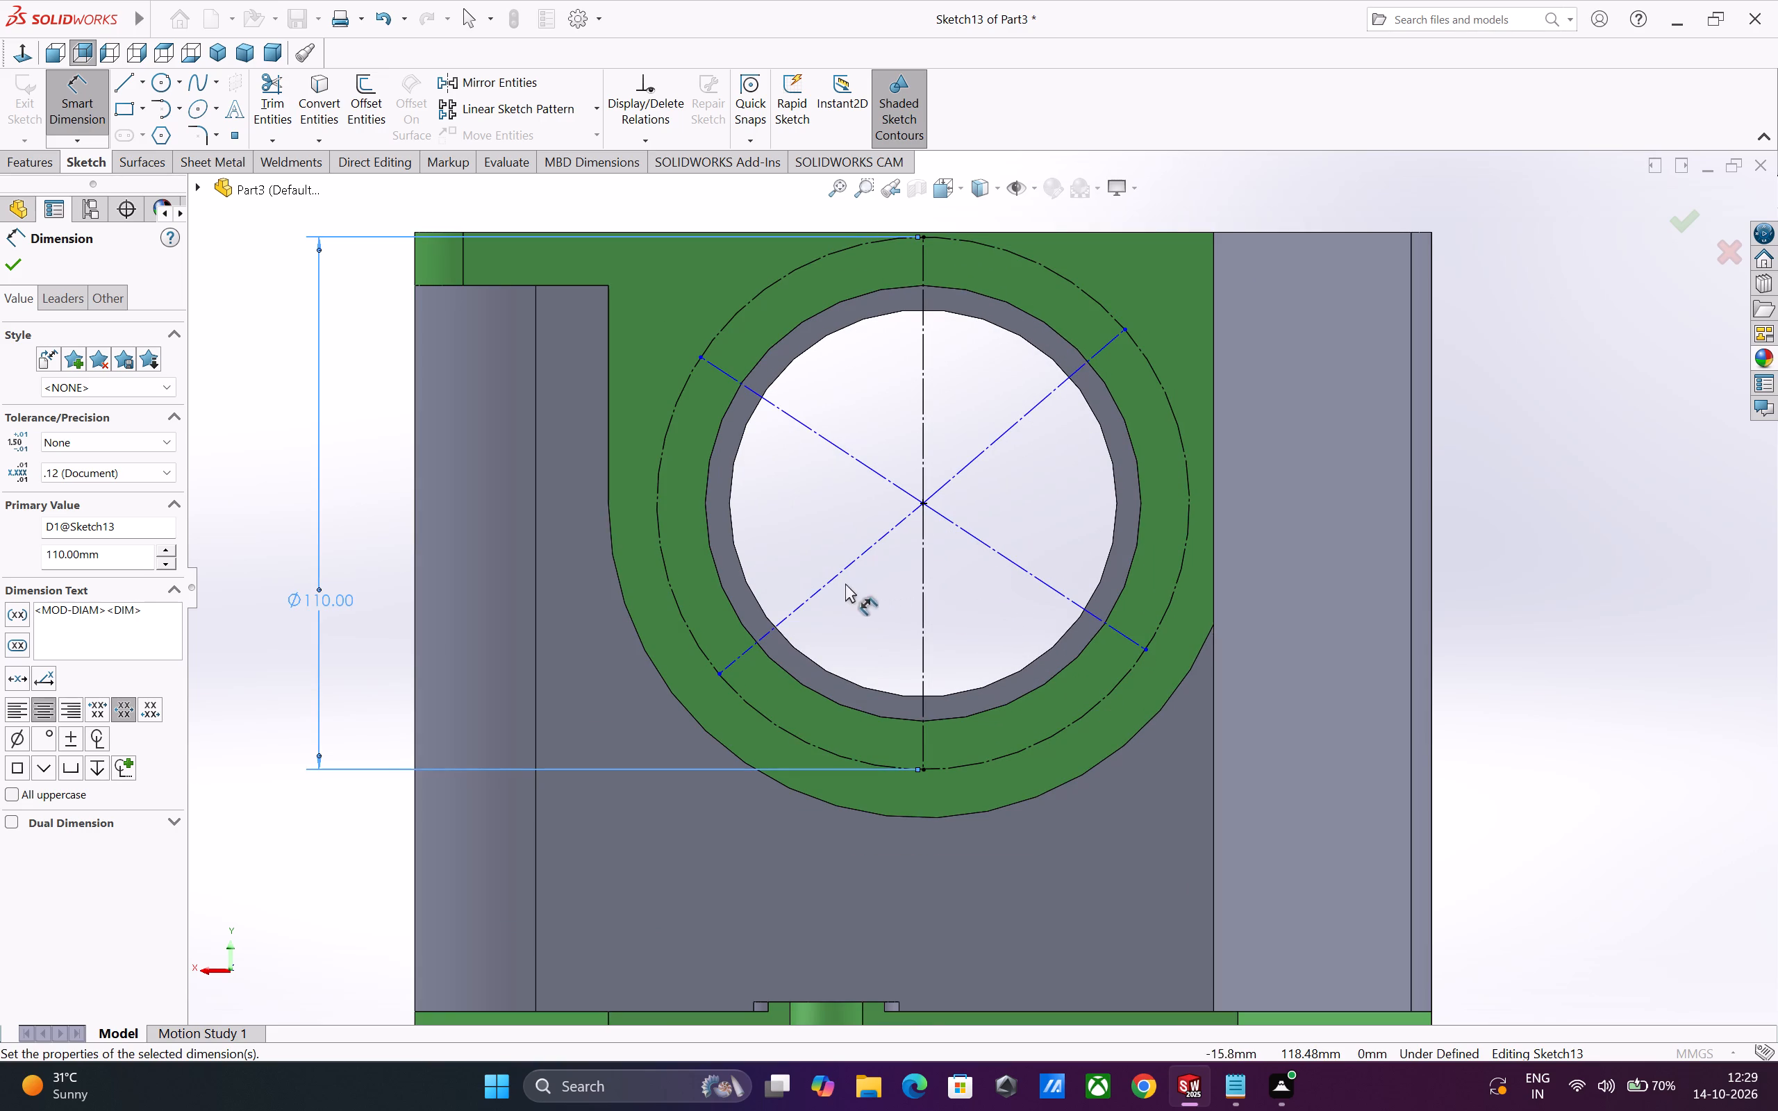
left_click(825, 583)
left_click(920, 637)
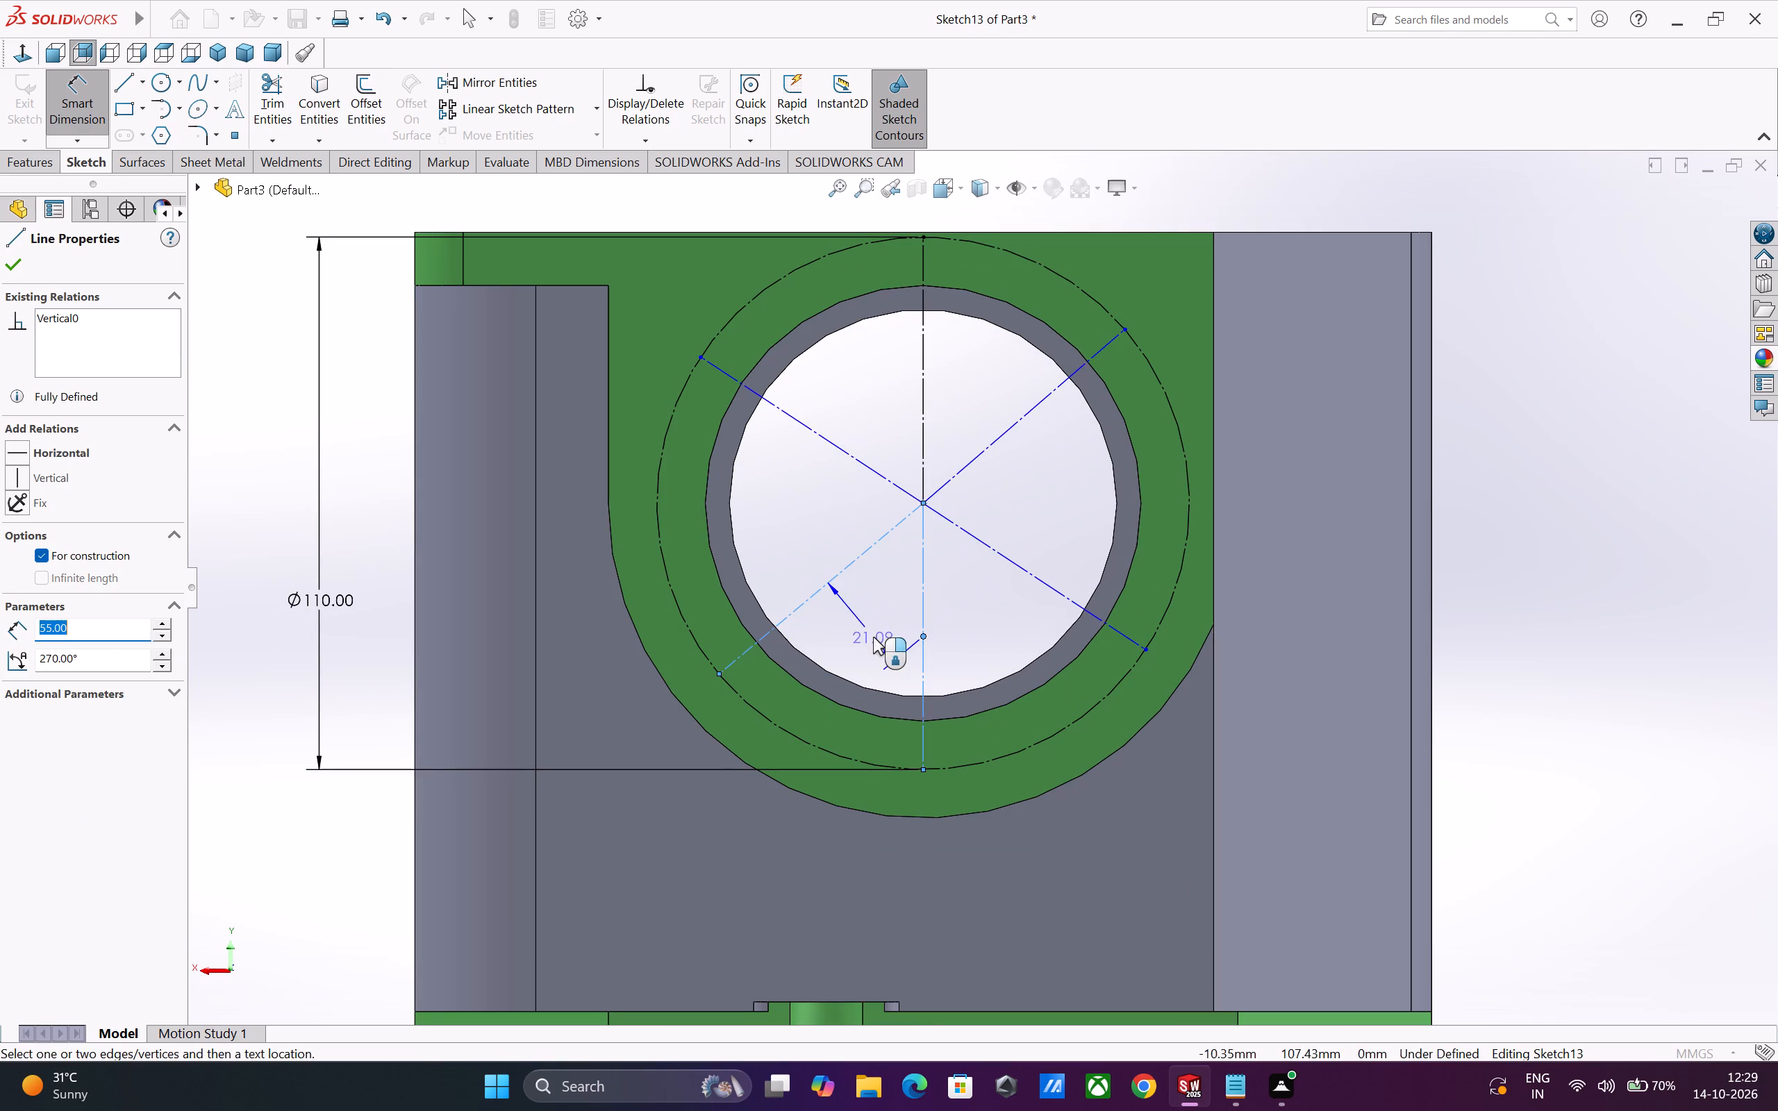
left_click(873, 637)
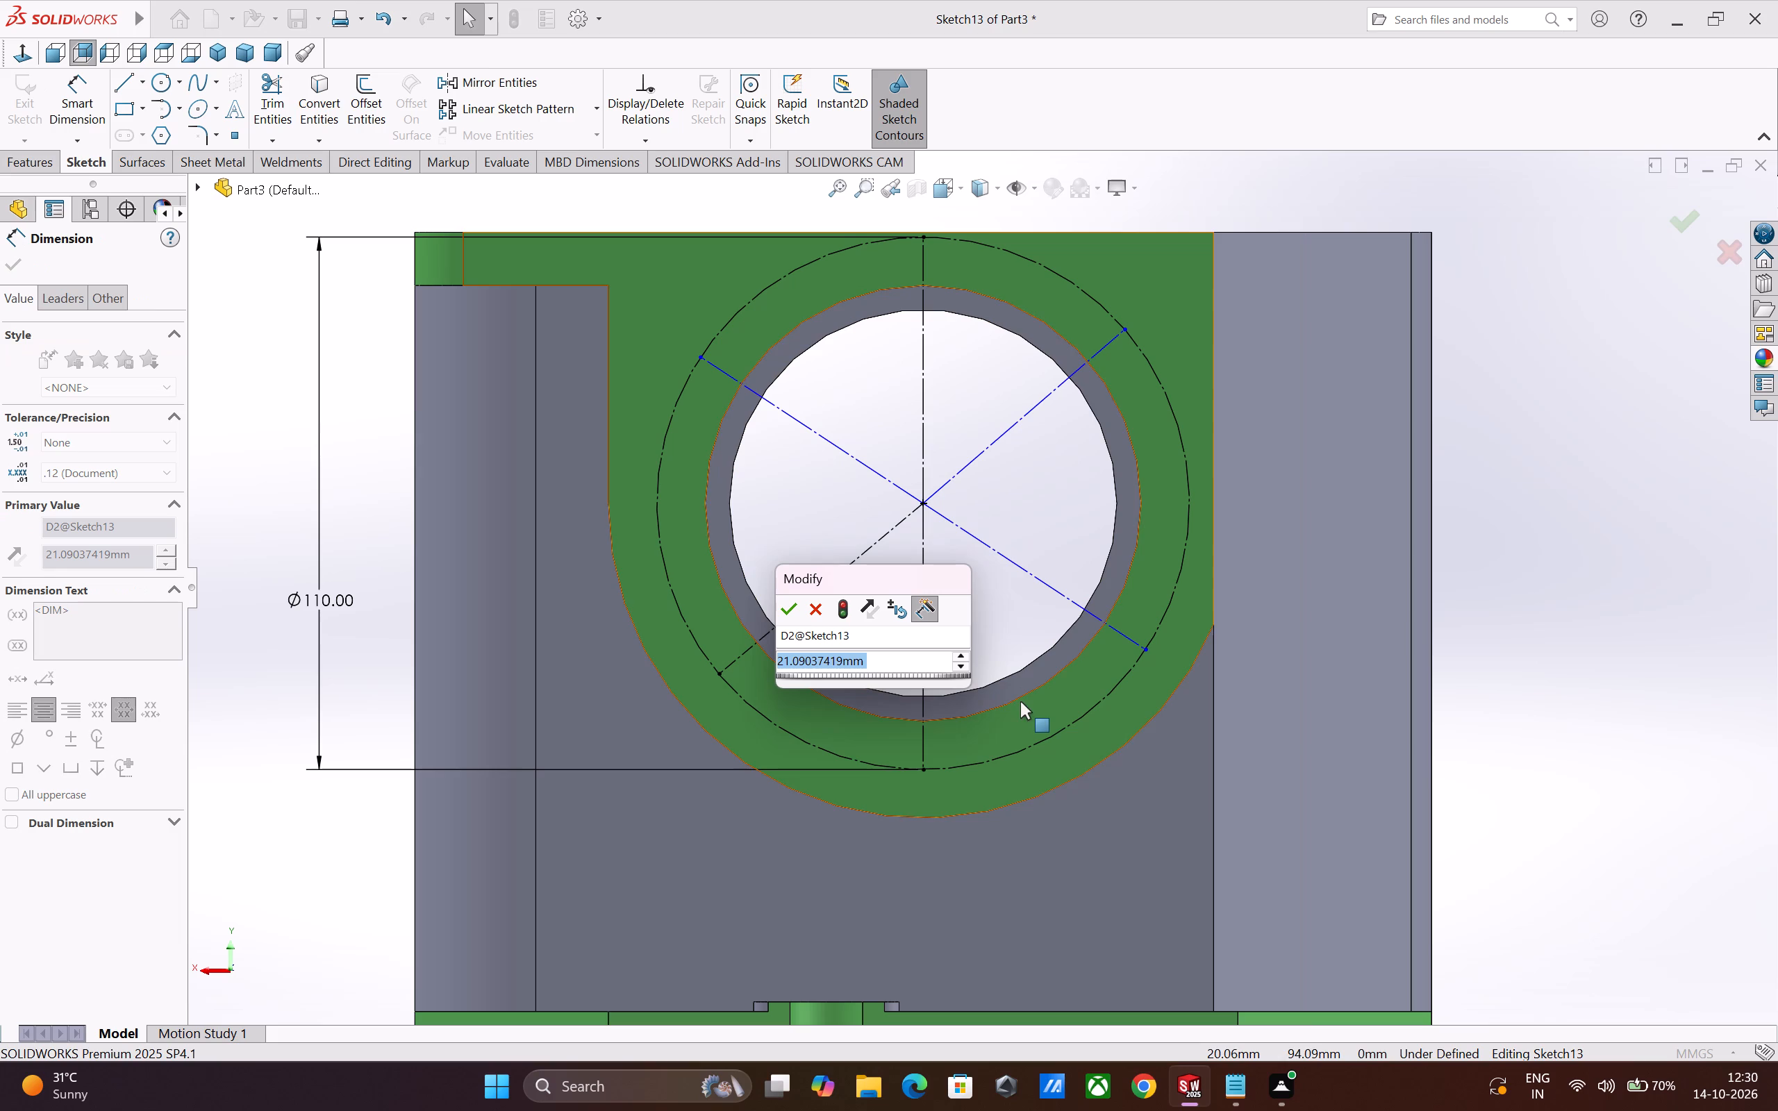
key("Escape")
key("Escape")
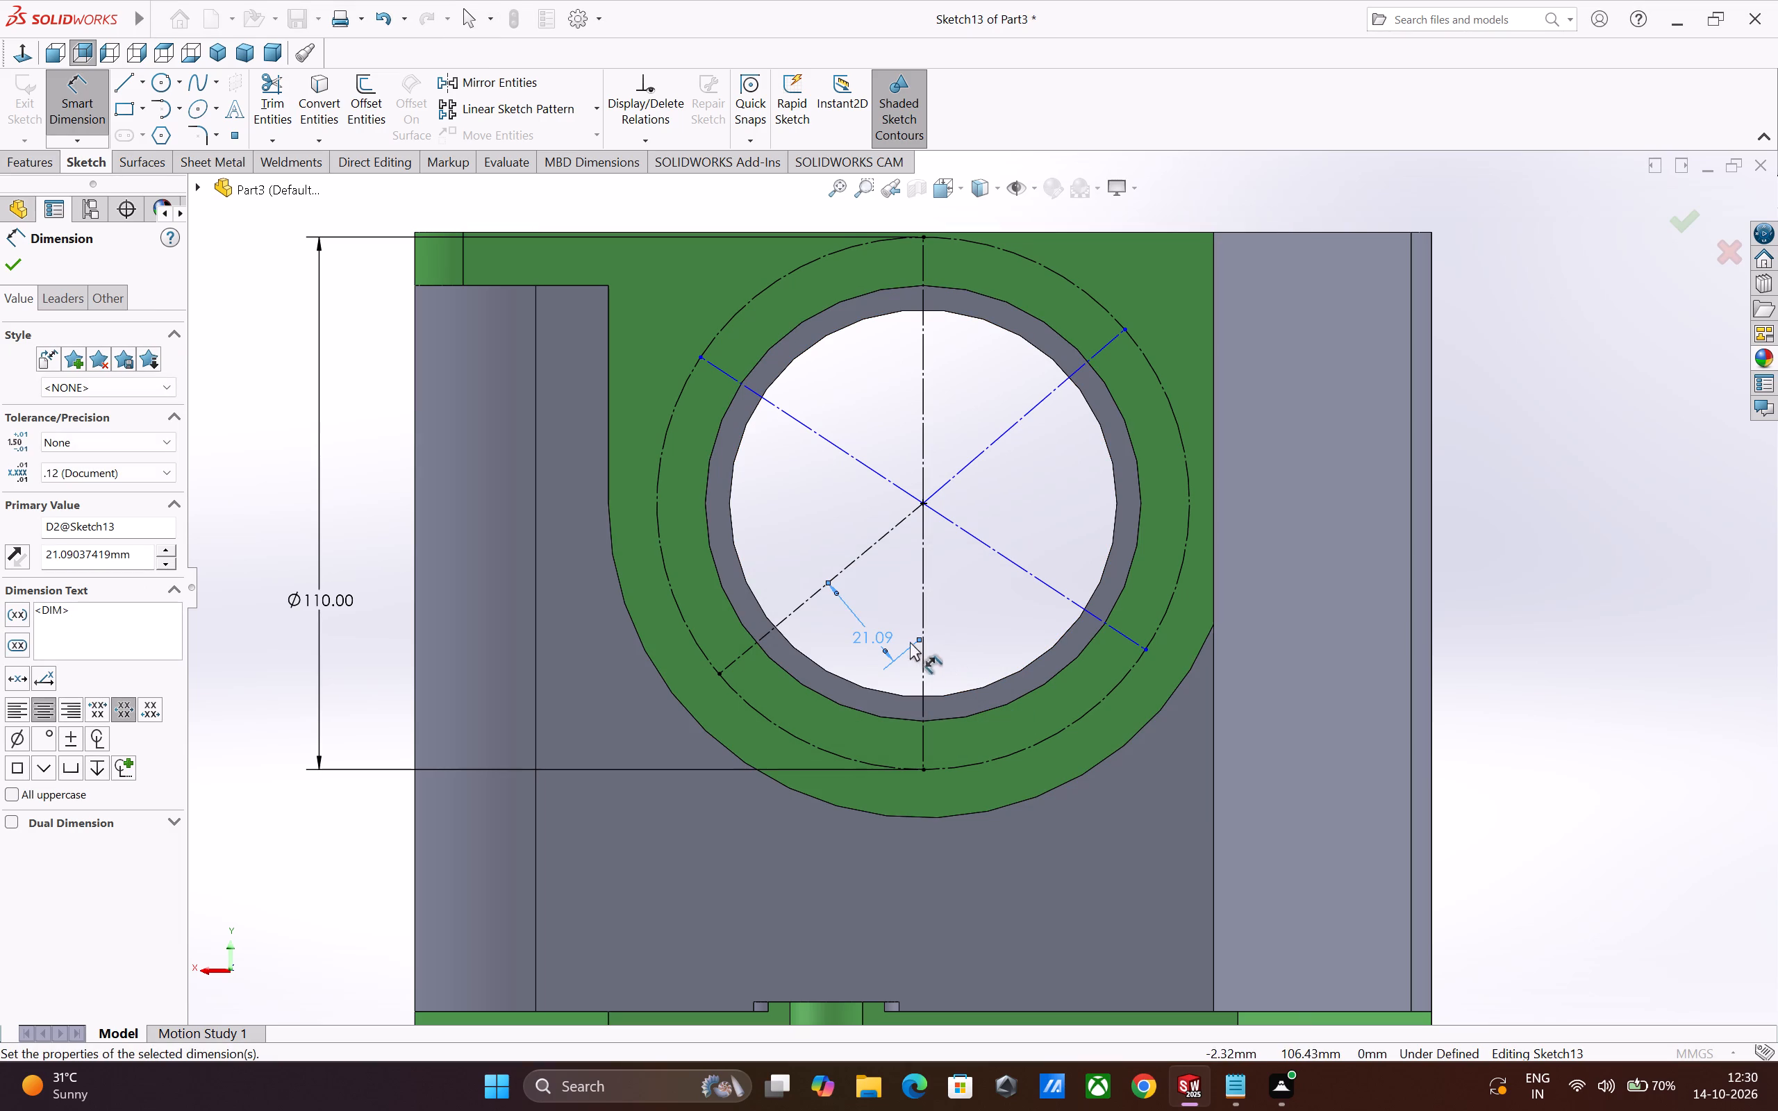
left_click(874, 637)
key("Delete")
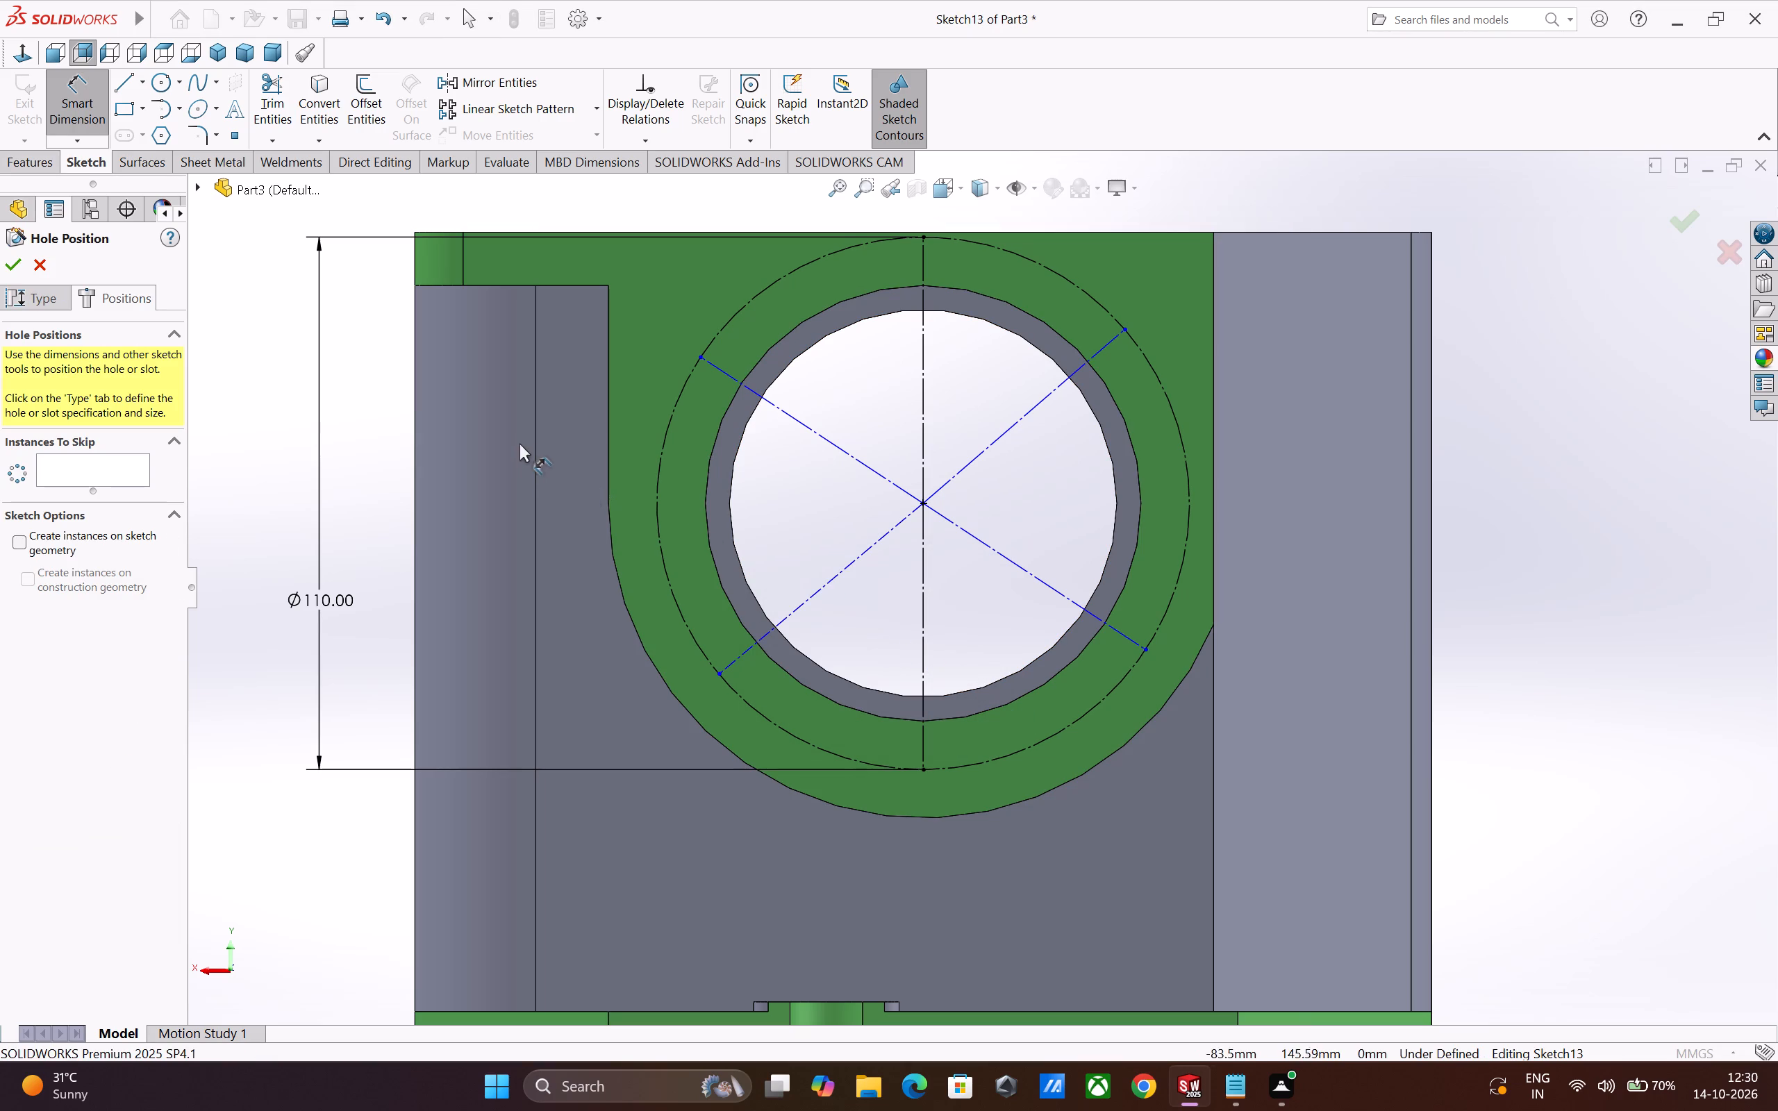
Dimension the angle between the lower-left radial centerline and the lower vertical centerline at 45 degrees.
left_click(821, 587)
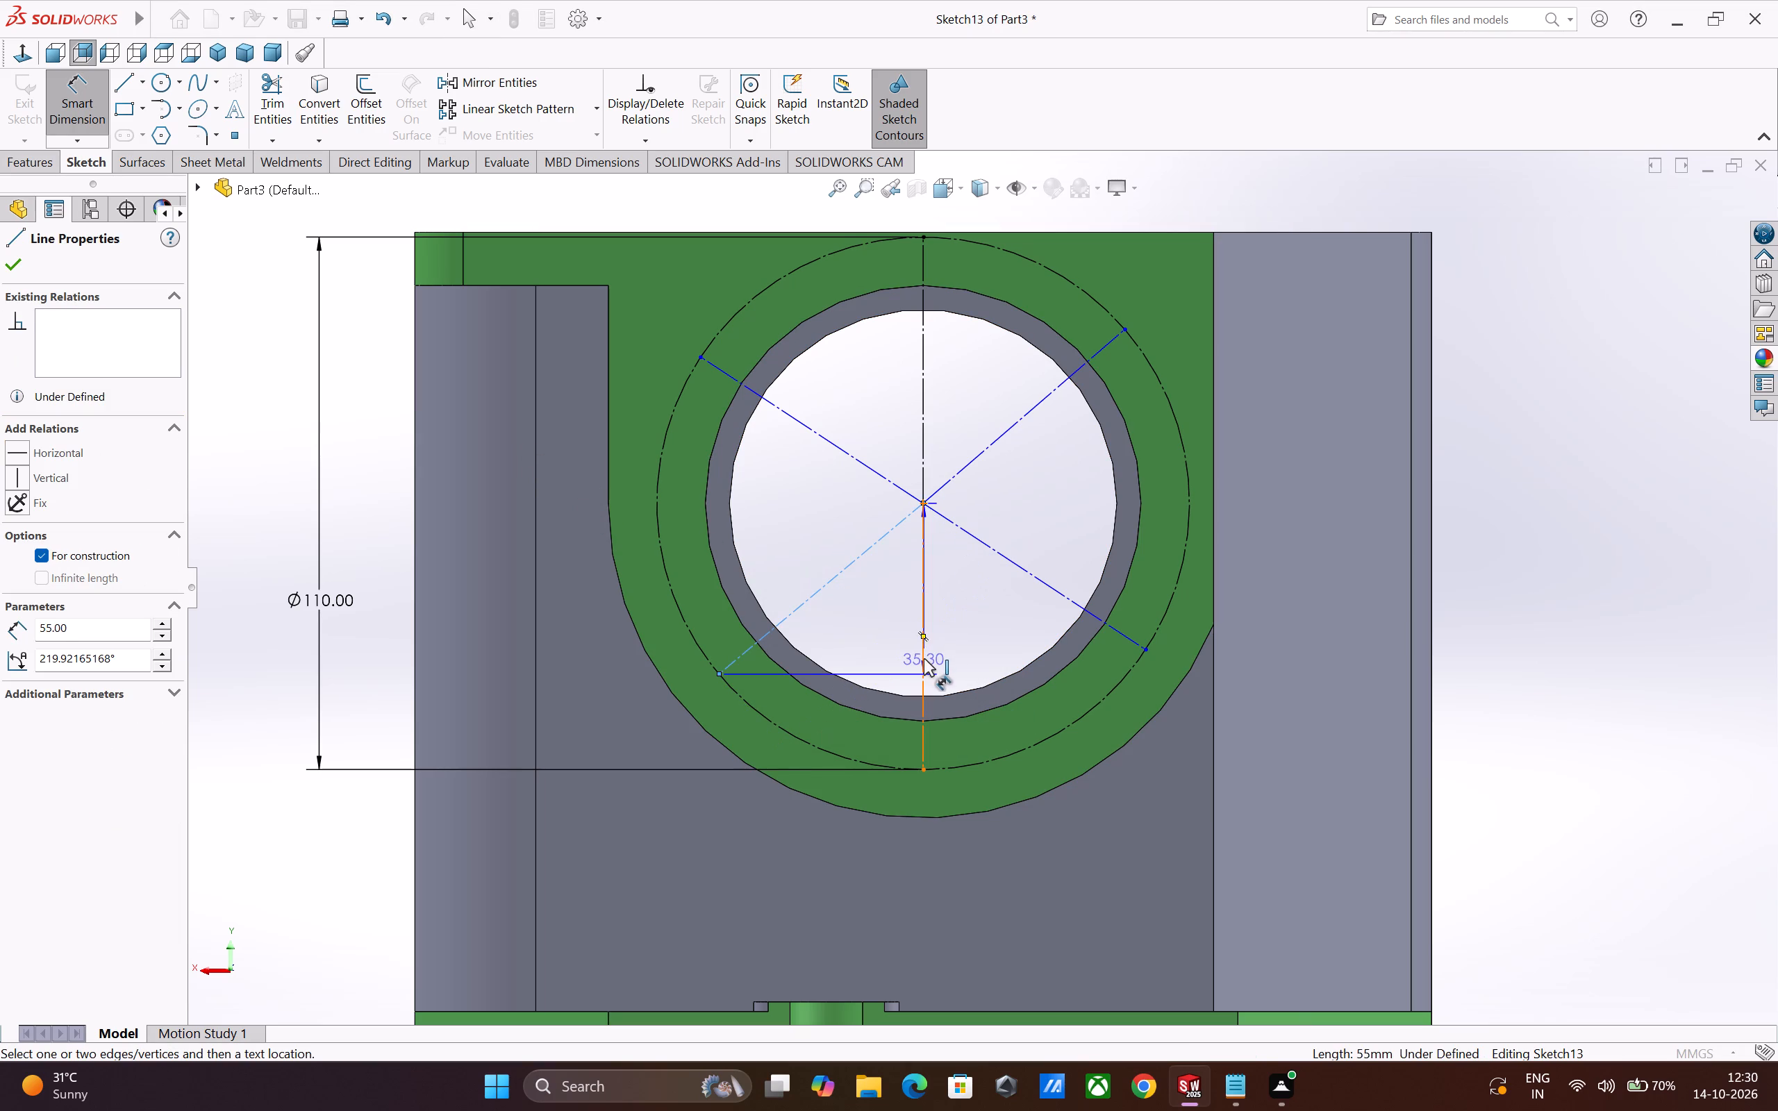
left_click(922, 659)
left_click(871, 640)
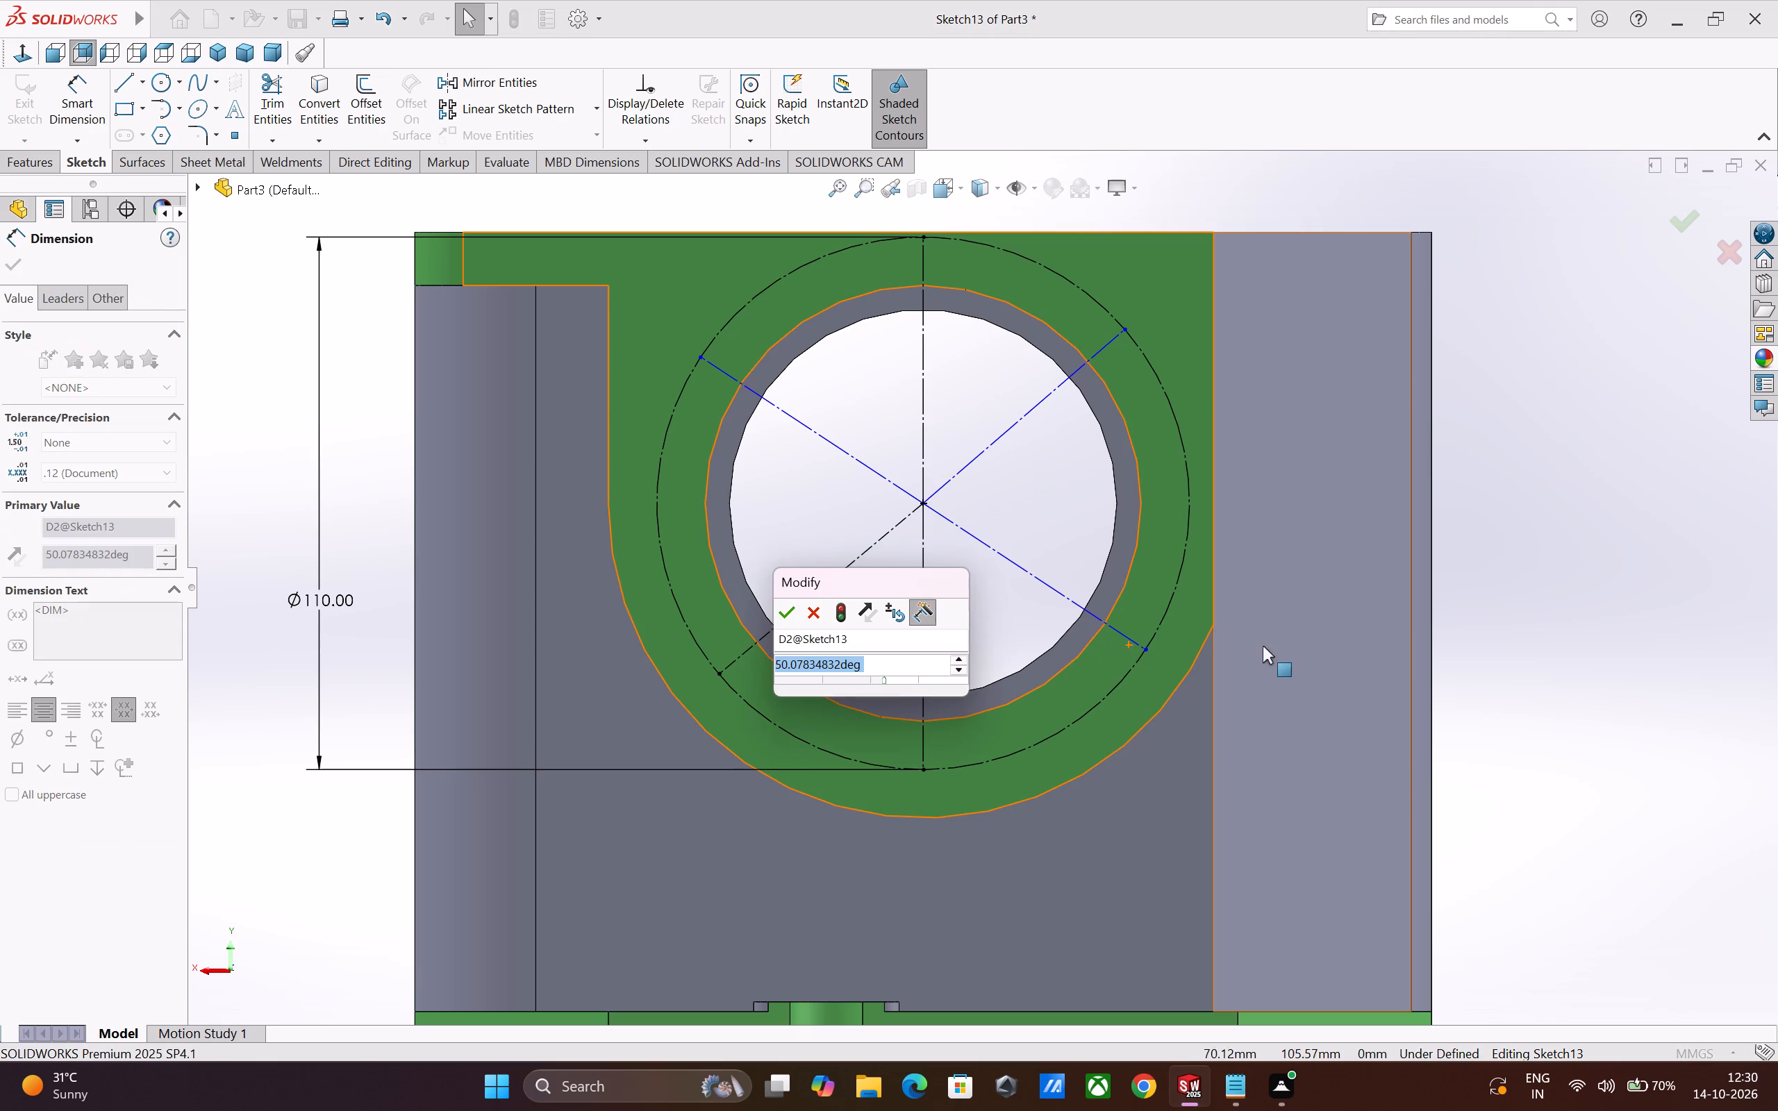
key("4")
key("5")
key("Return")
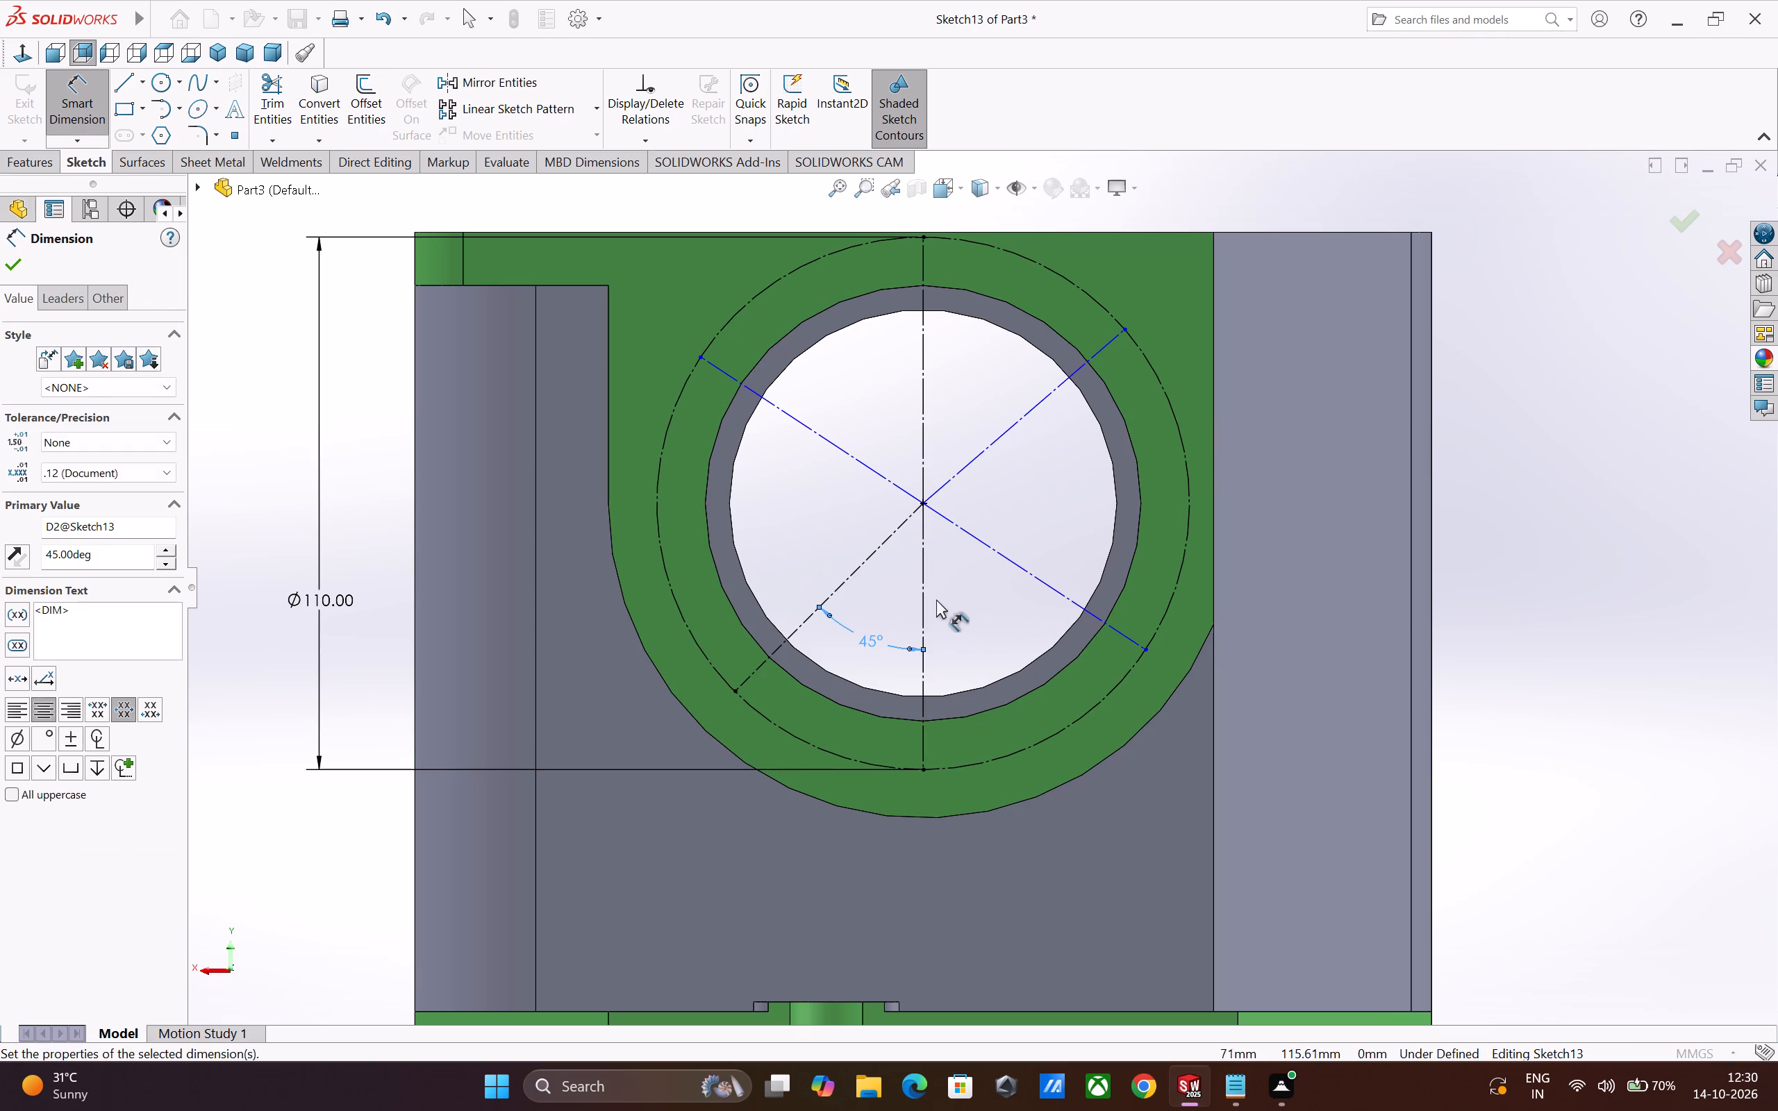
Dimension the angle between the lower-right radial centerline and the lower vertical centerline at 45 degrees.
left_click(922, 608)
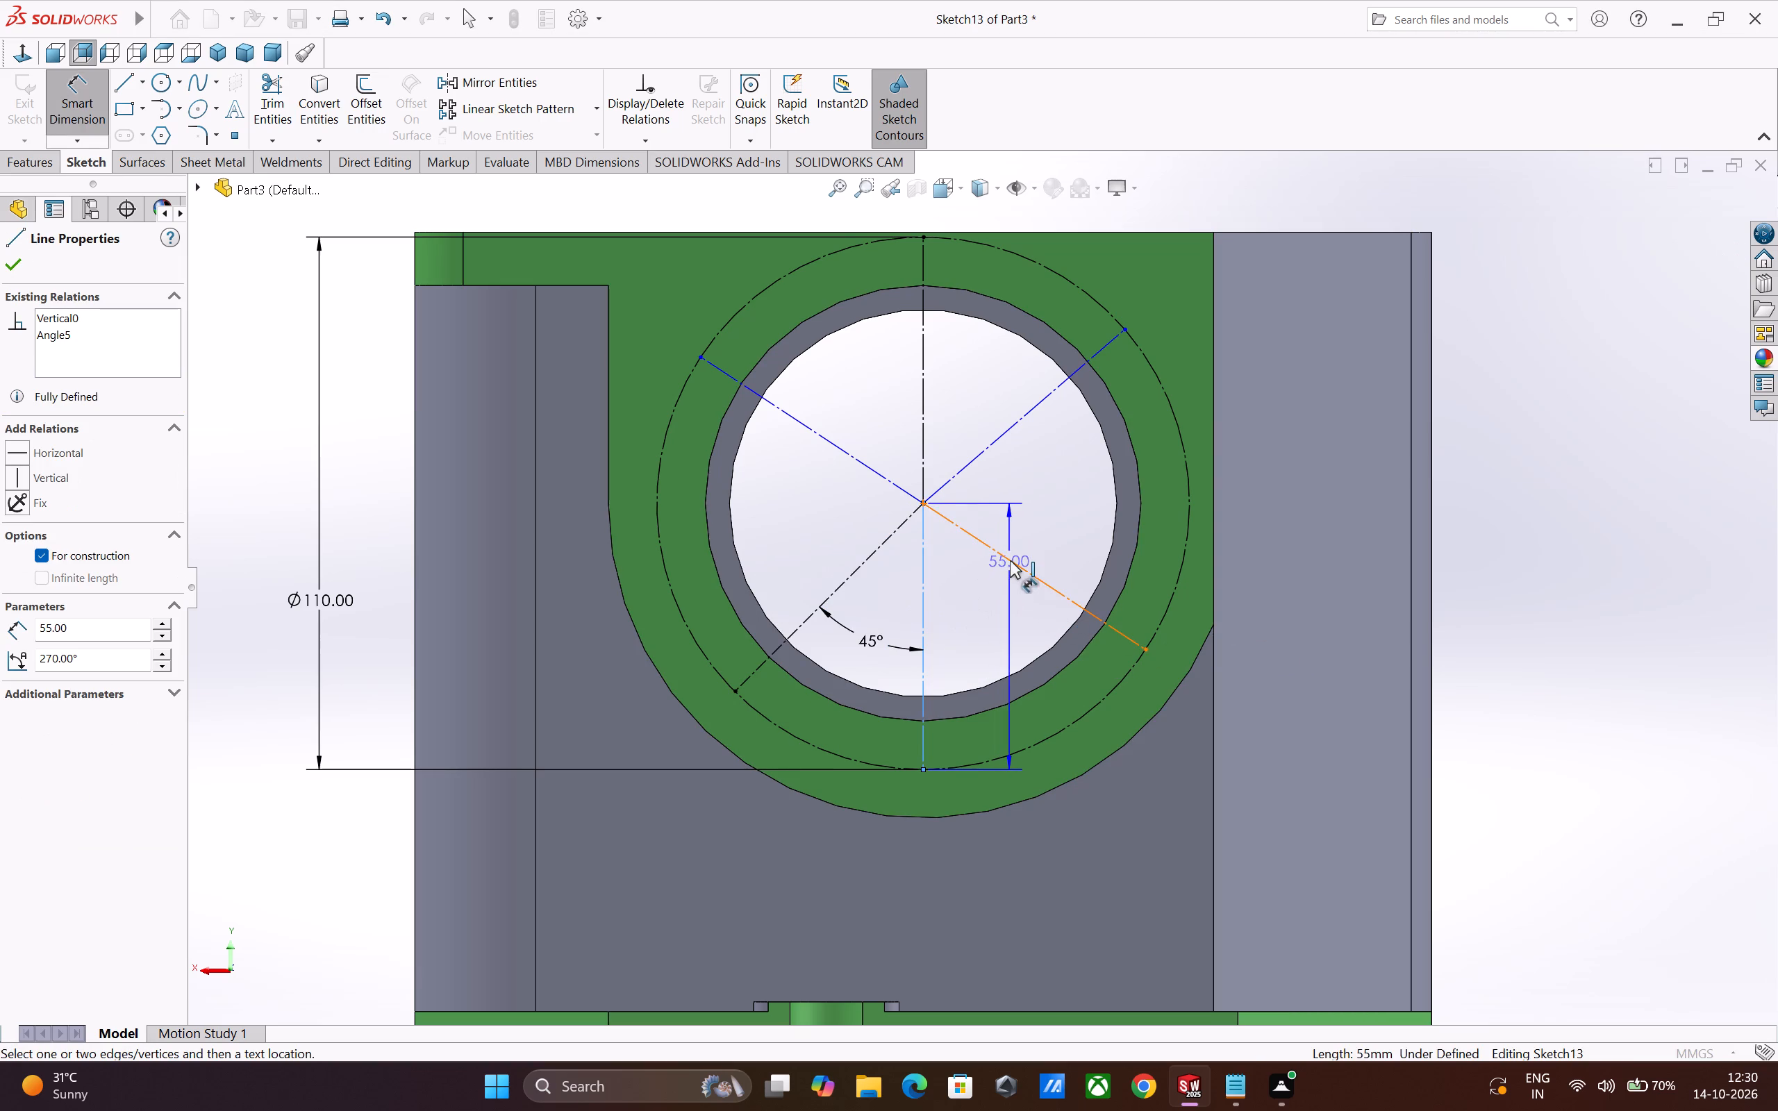
left_click(1011, 560)
left_click(969, 626)
type("45")
key("Return")
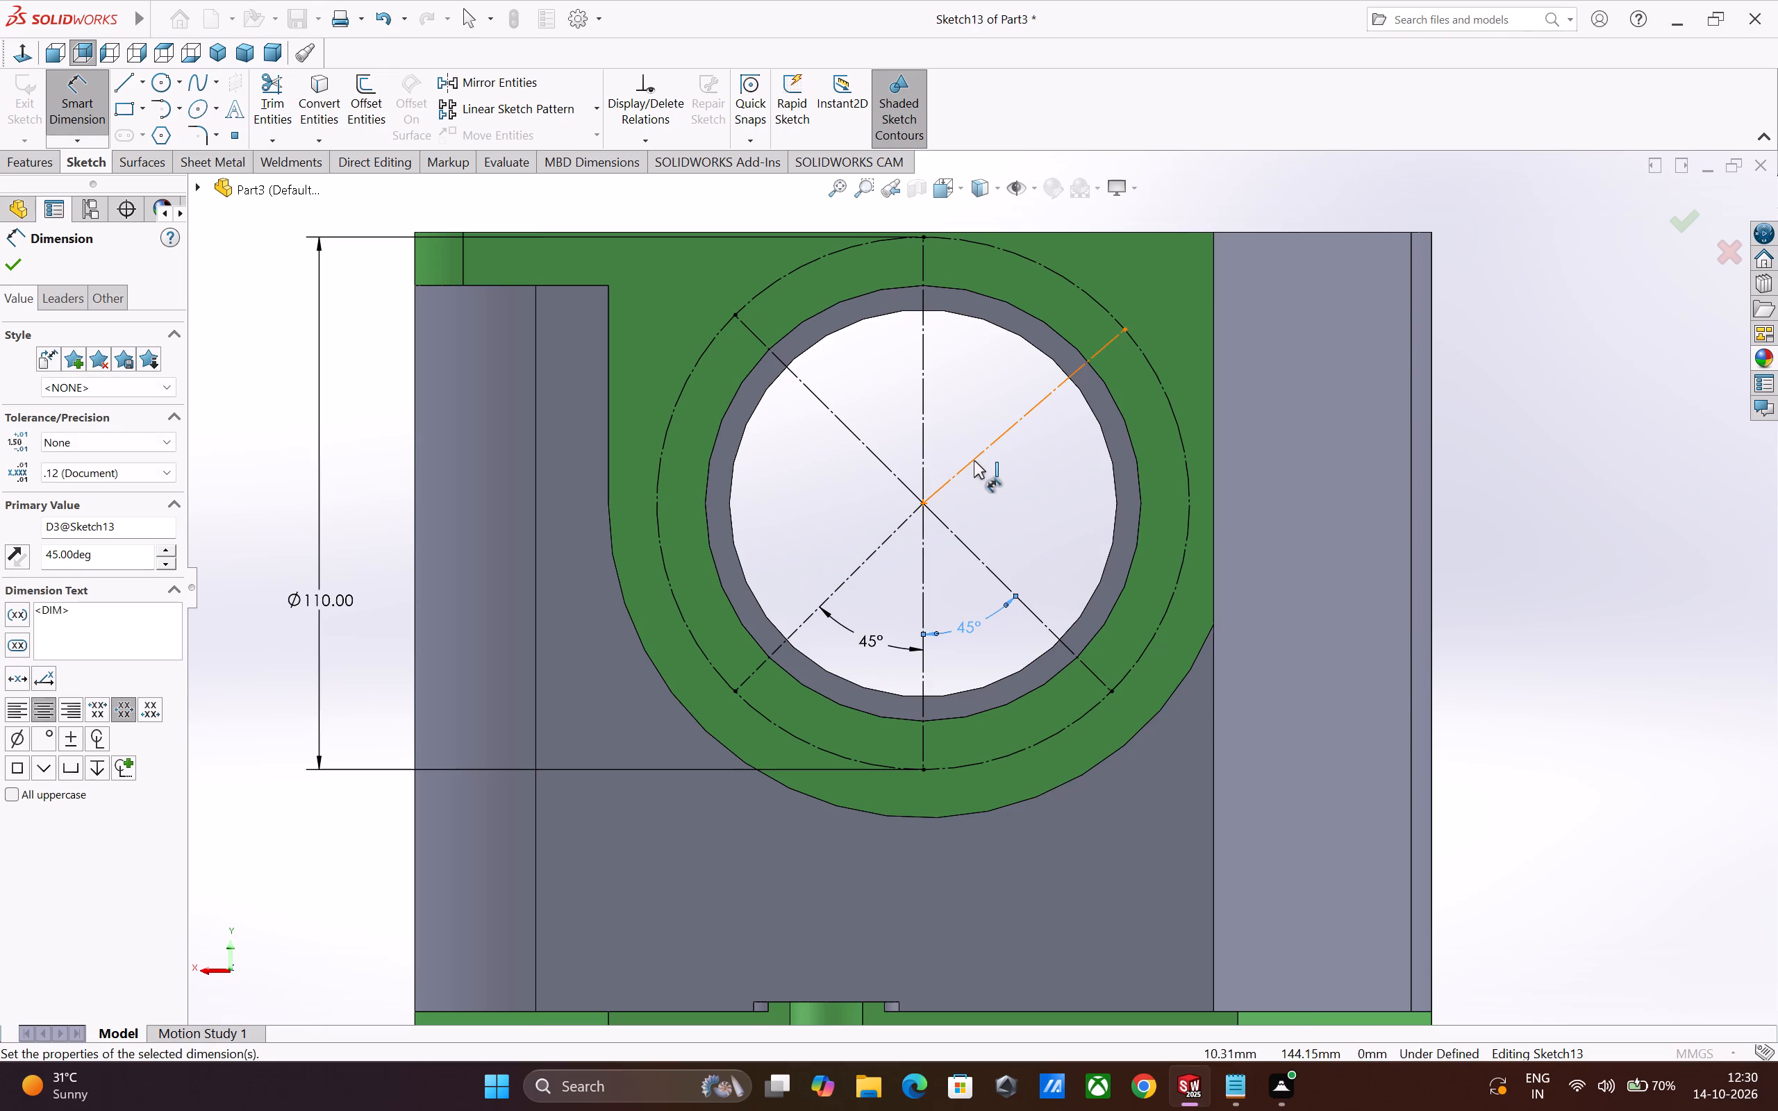
Dimension the angle between the upper-right radial centerline and the upper vertical centerline at 45 degrees.
left_click(974, 460)
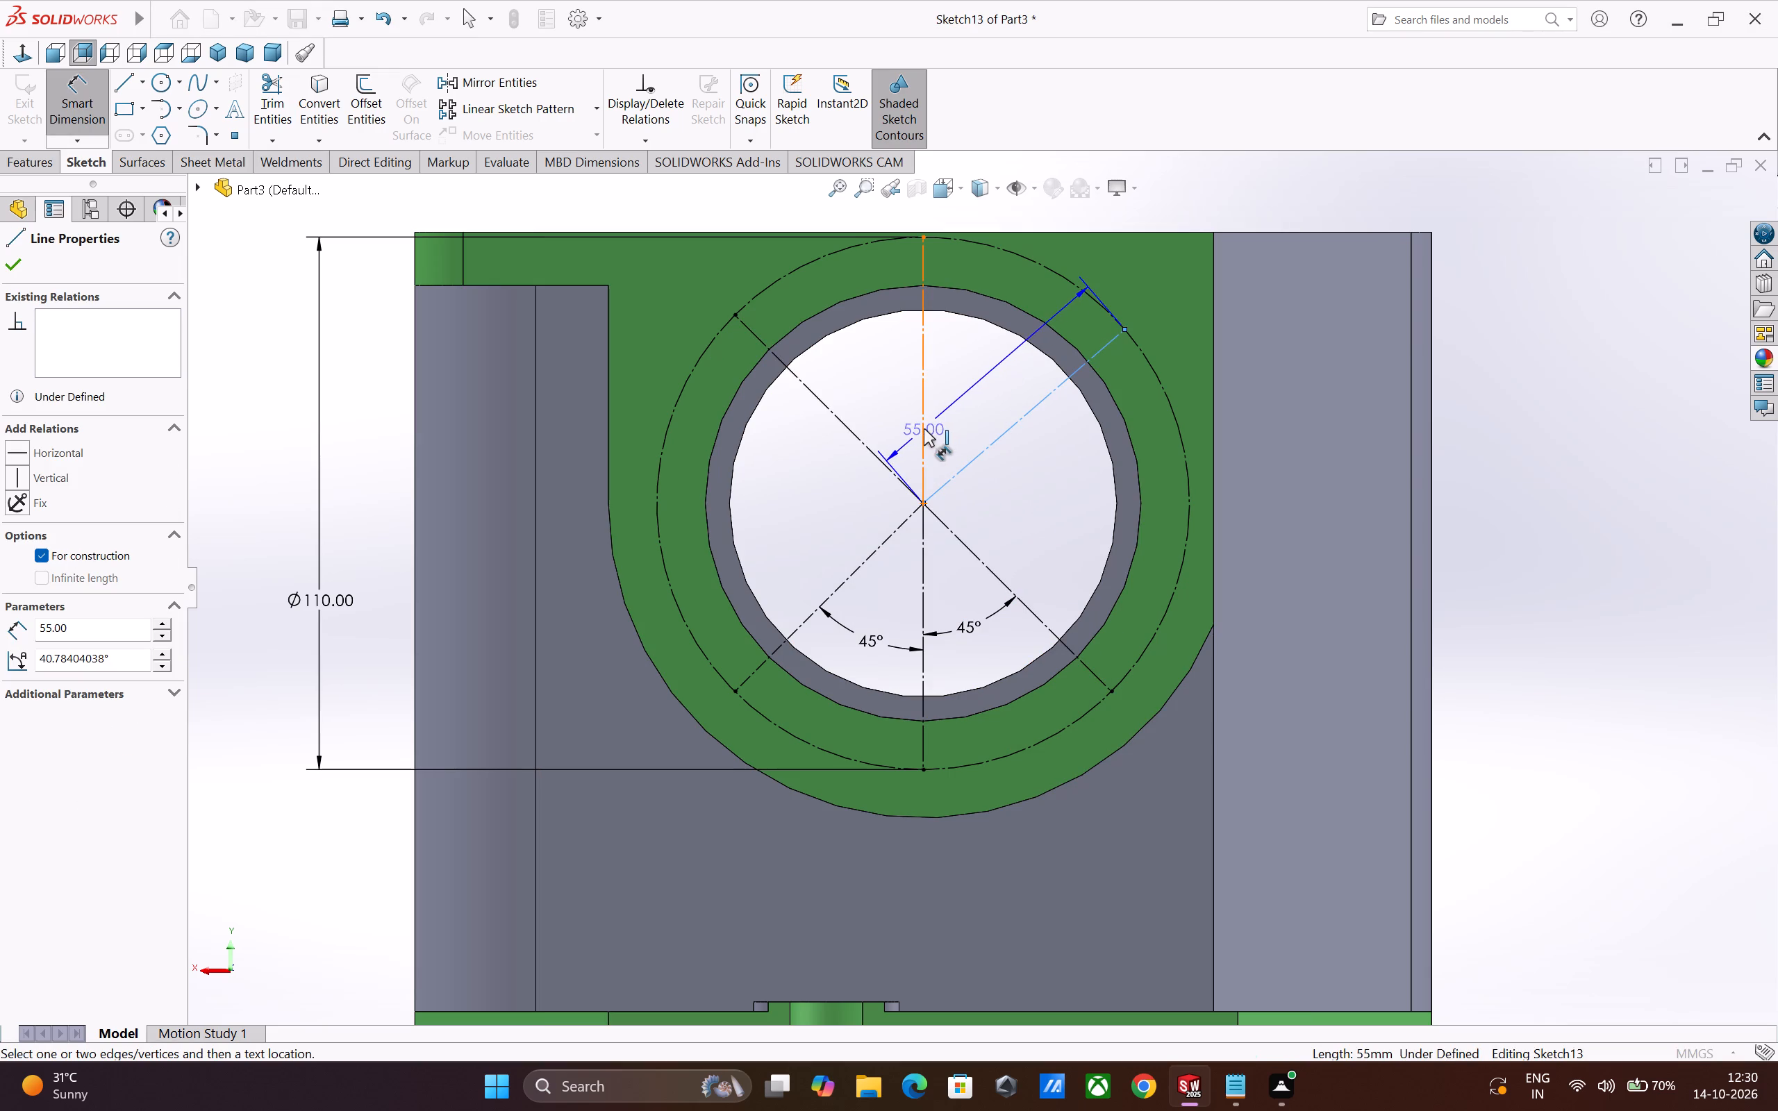
left_click(922, 428)
left_click(965, 394)
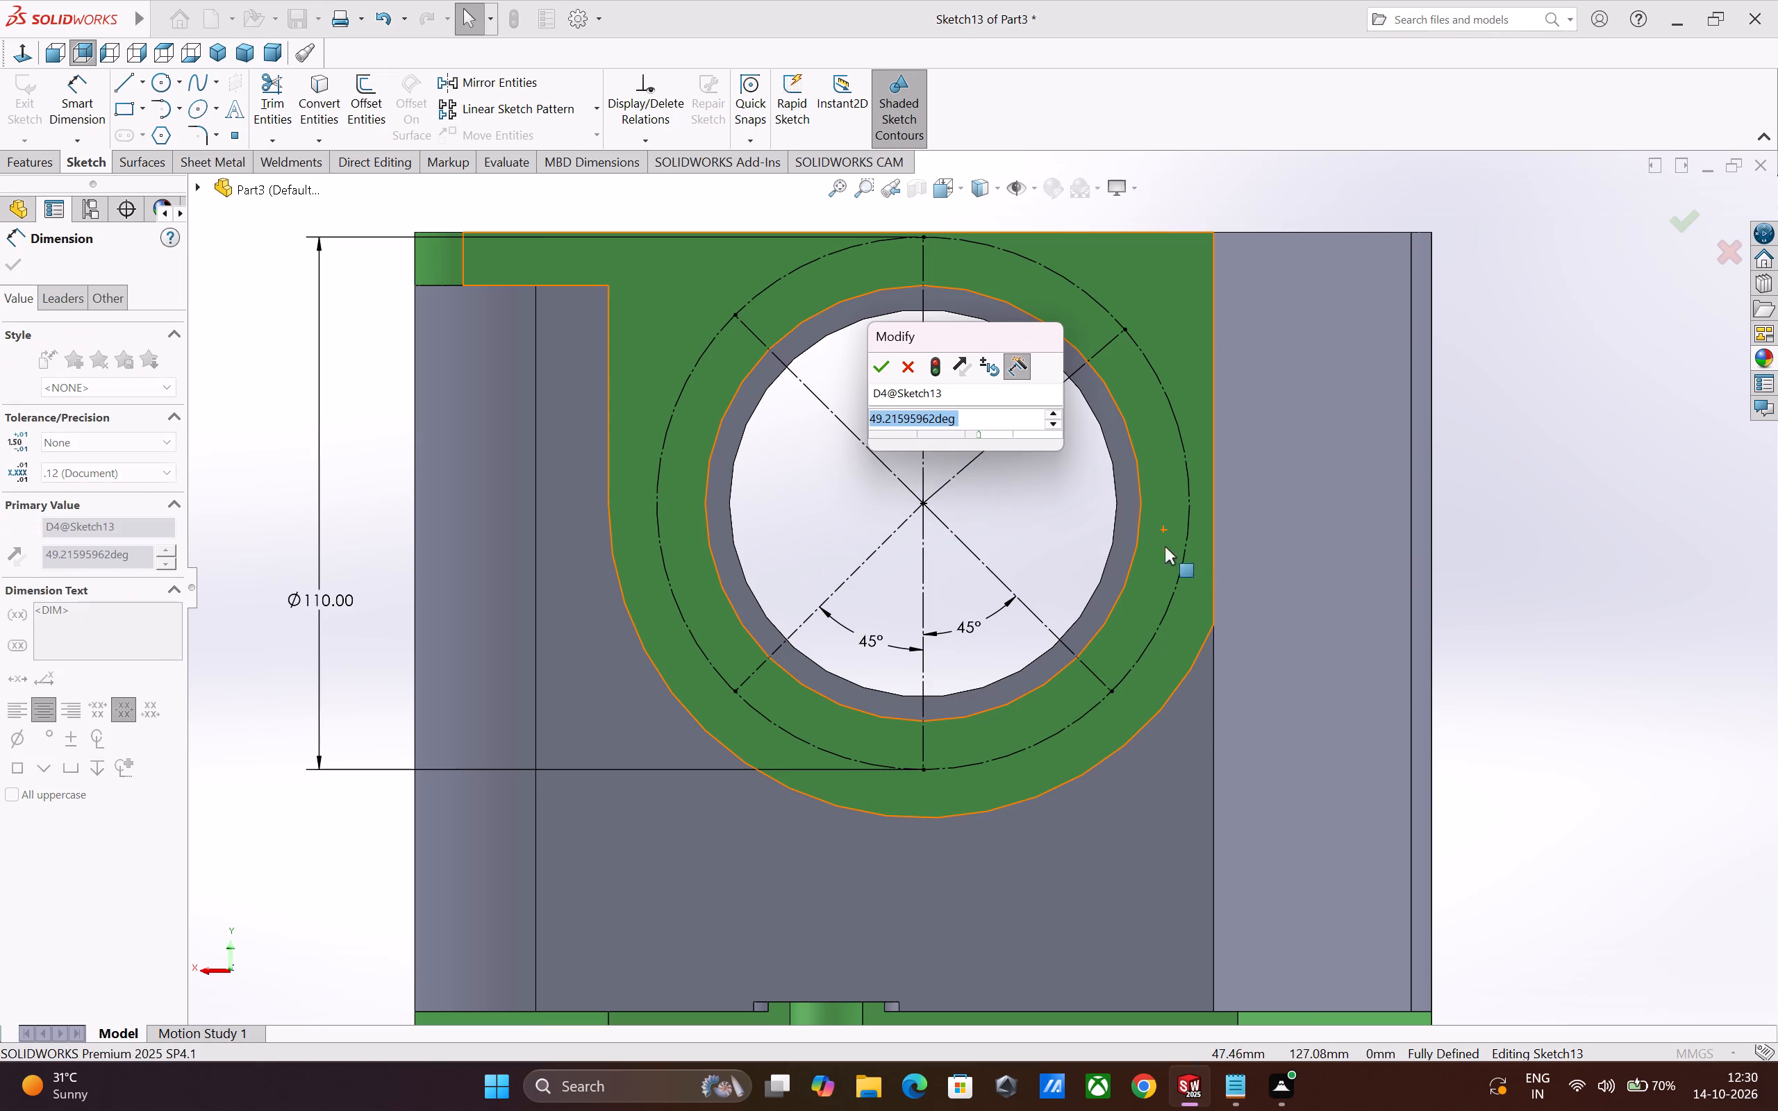
type("45")
key("Return")
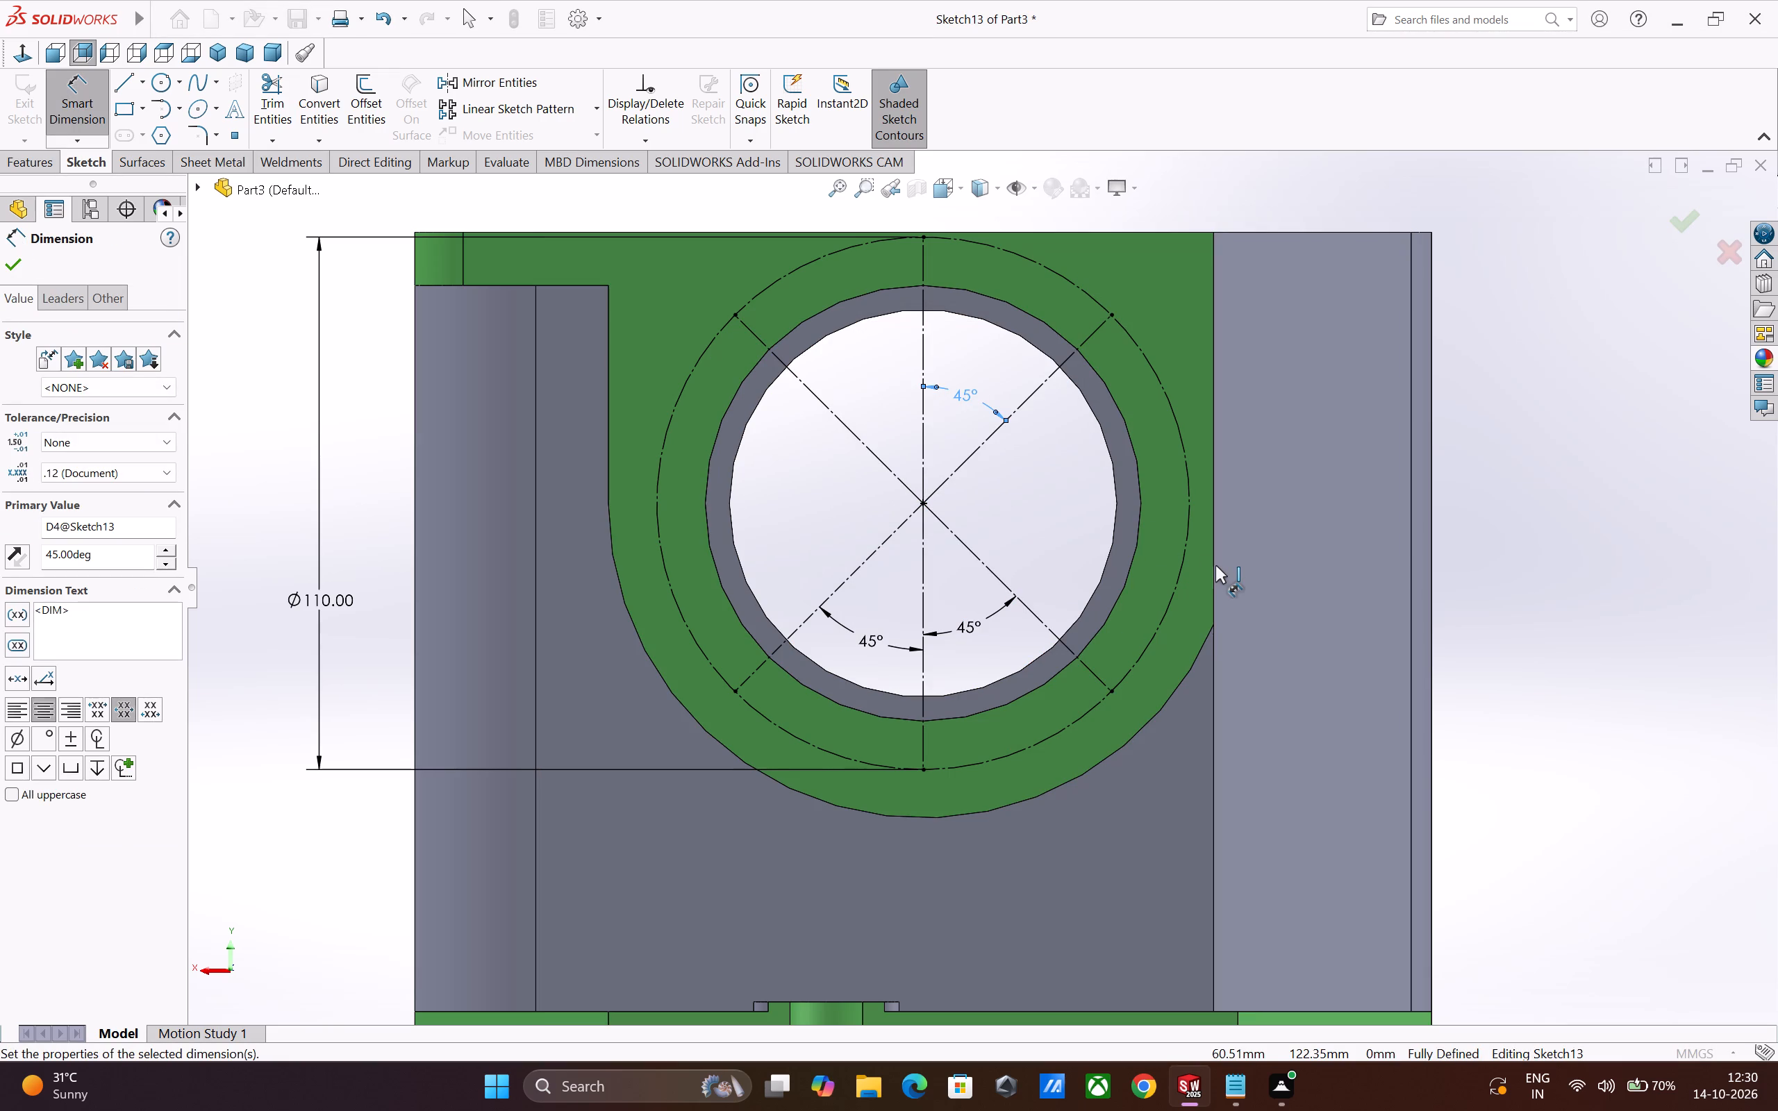
Set the angle between the upper-right centerline and the upper vertical centerline to 65 degrees.
scroll(1215, 565, "up", 1)
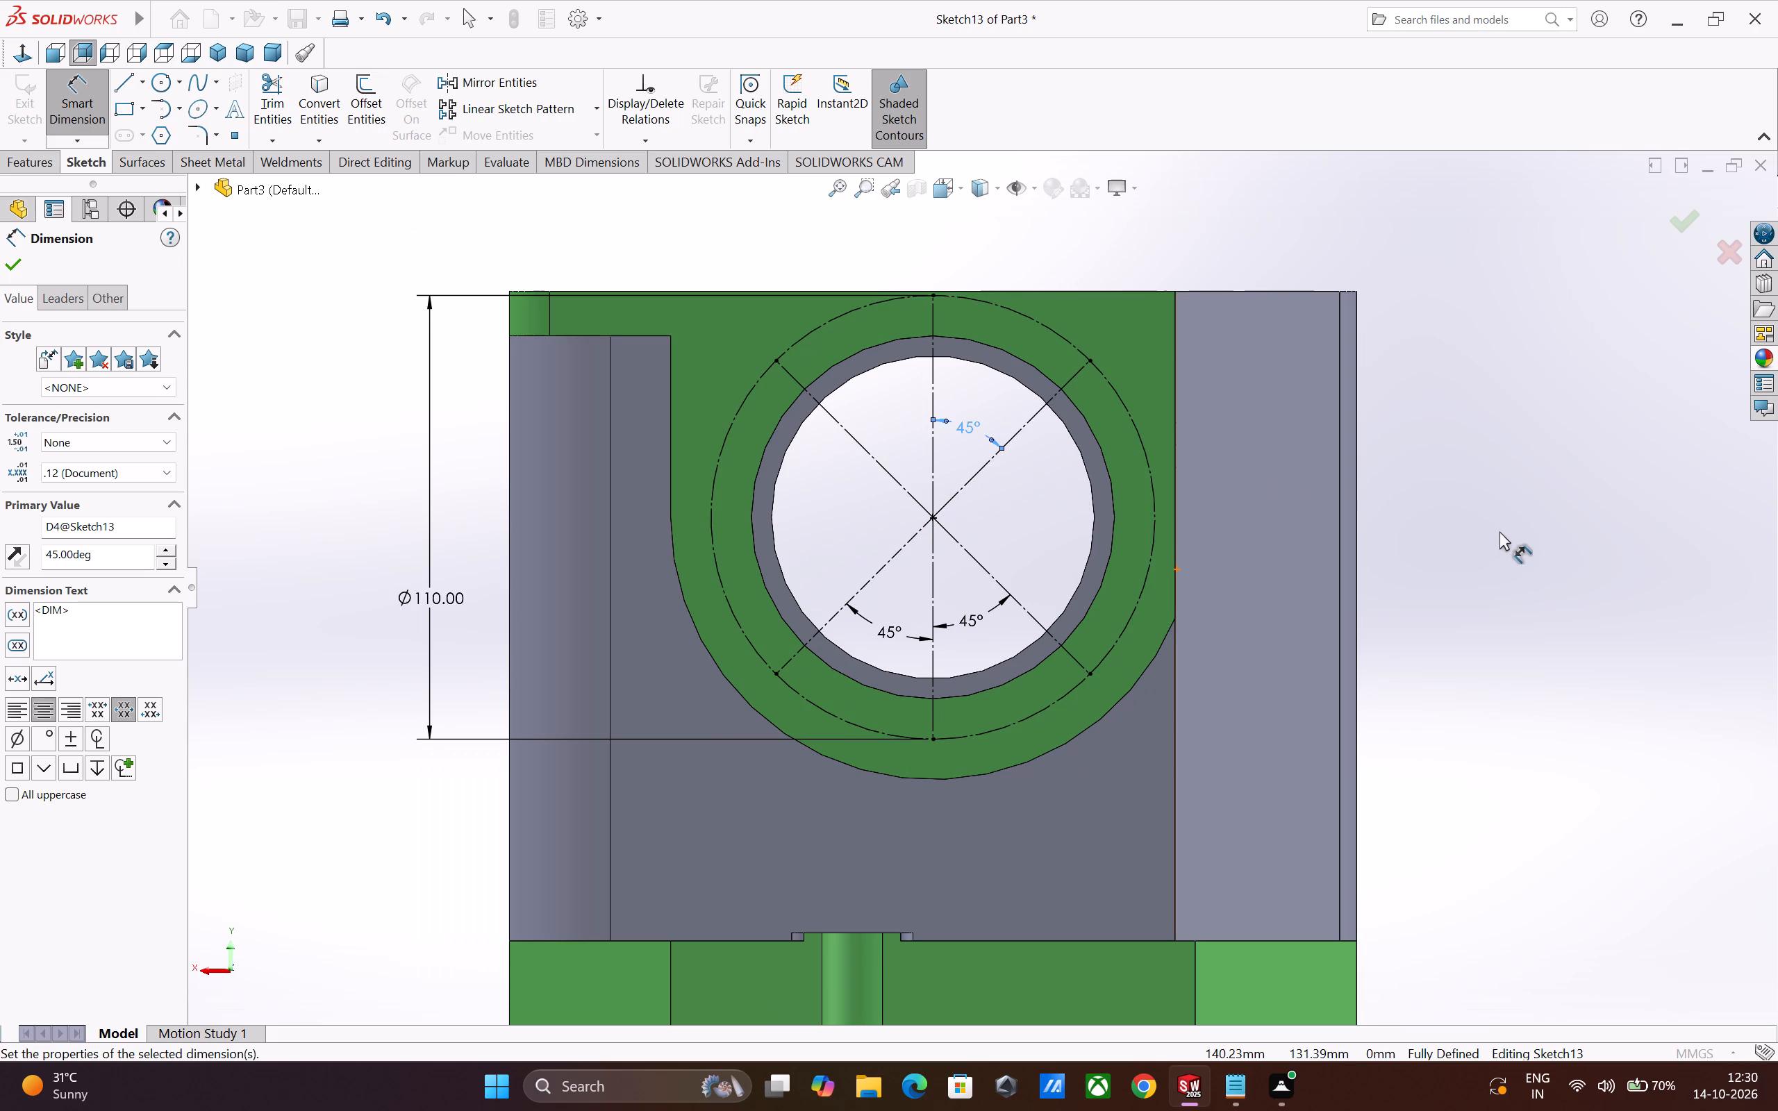
scroll(1461, 511, "up", 1)
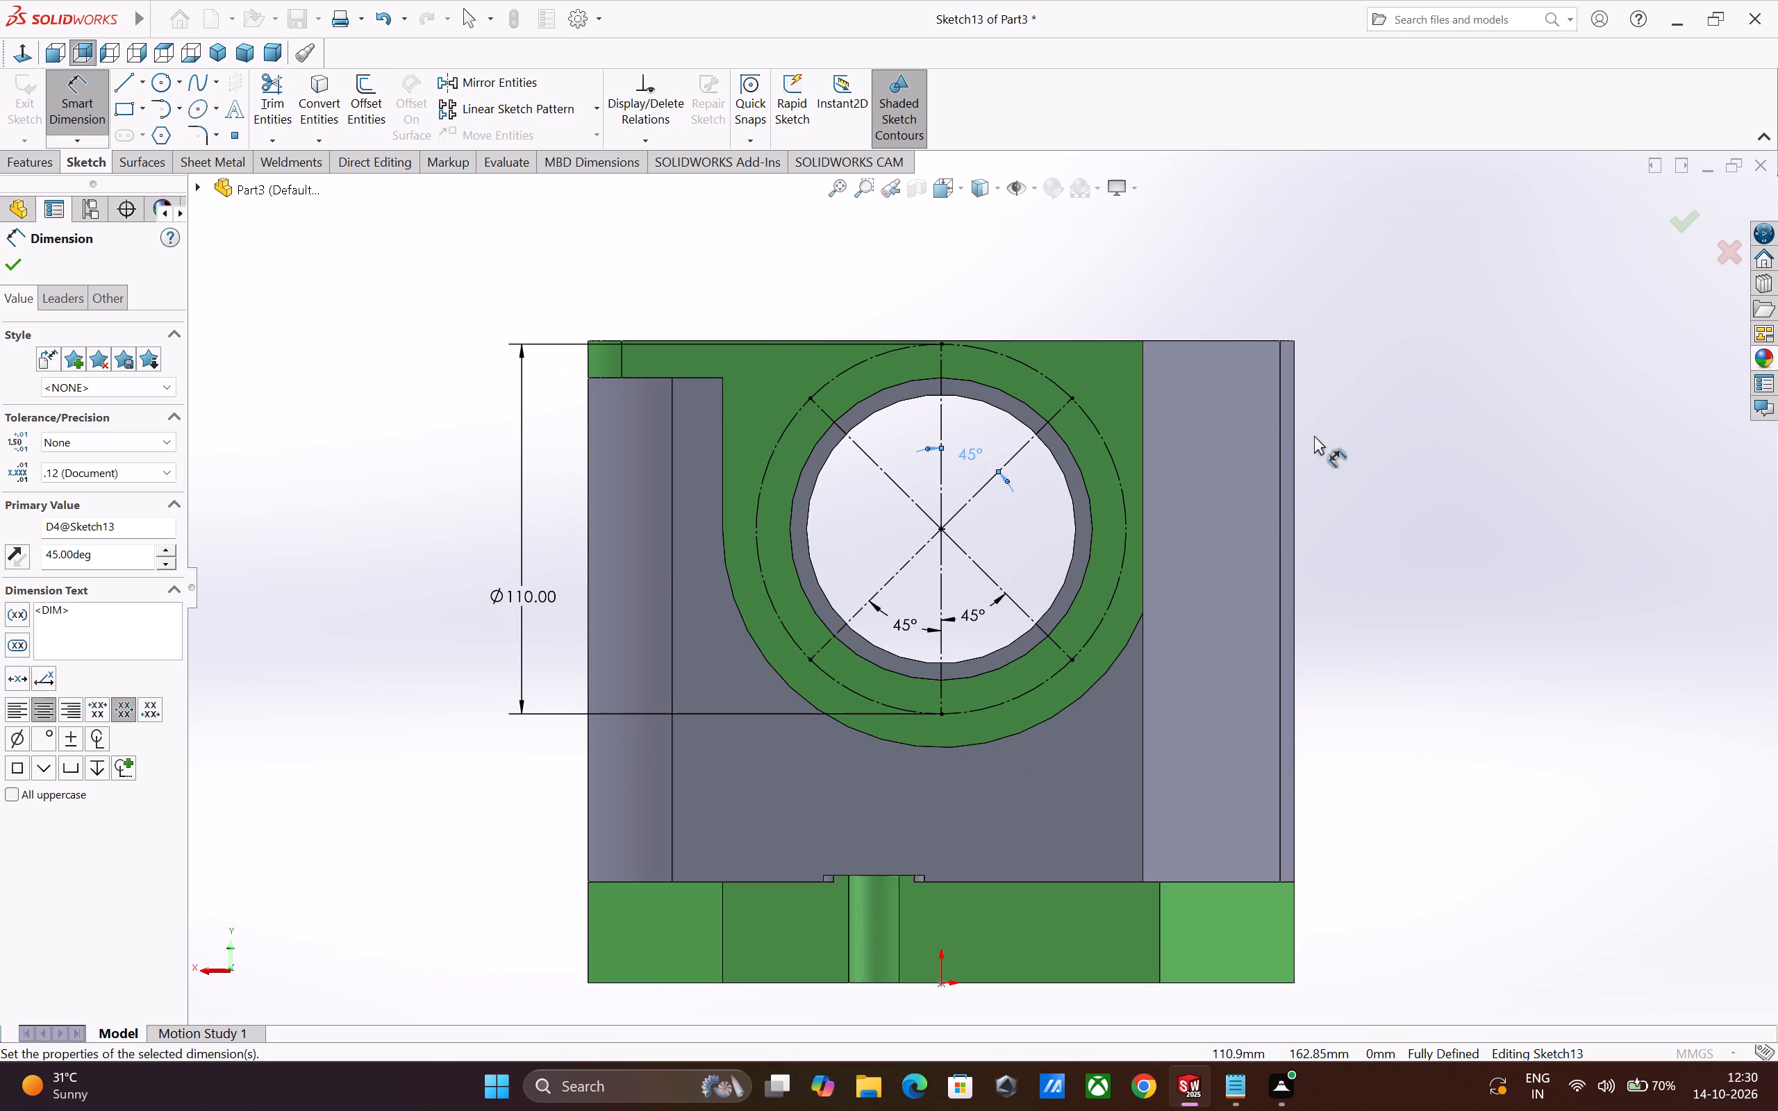
scroll(1312, 435, "down", 1)
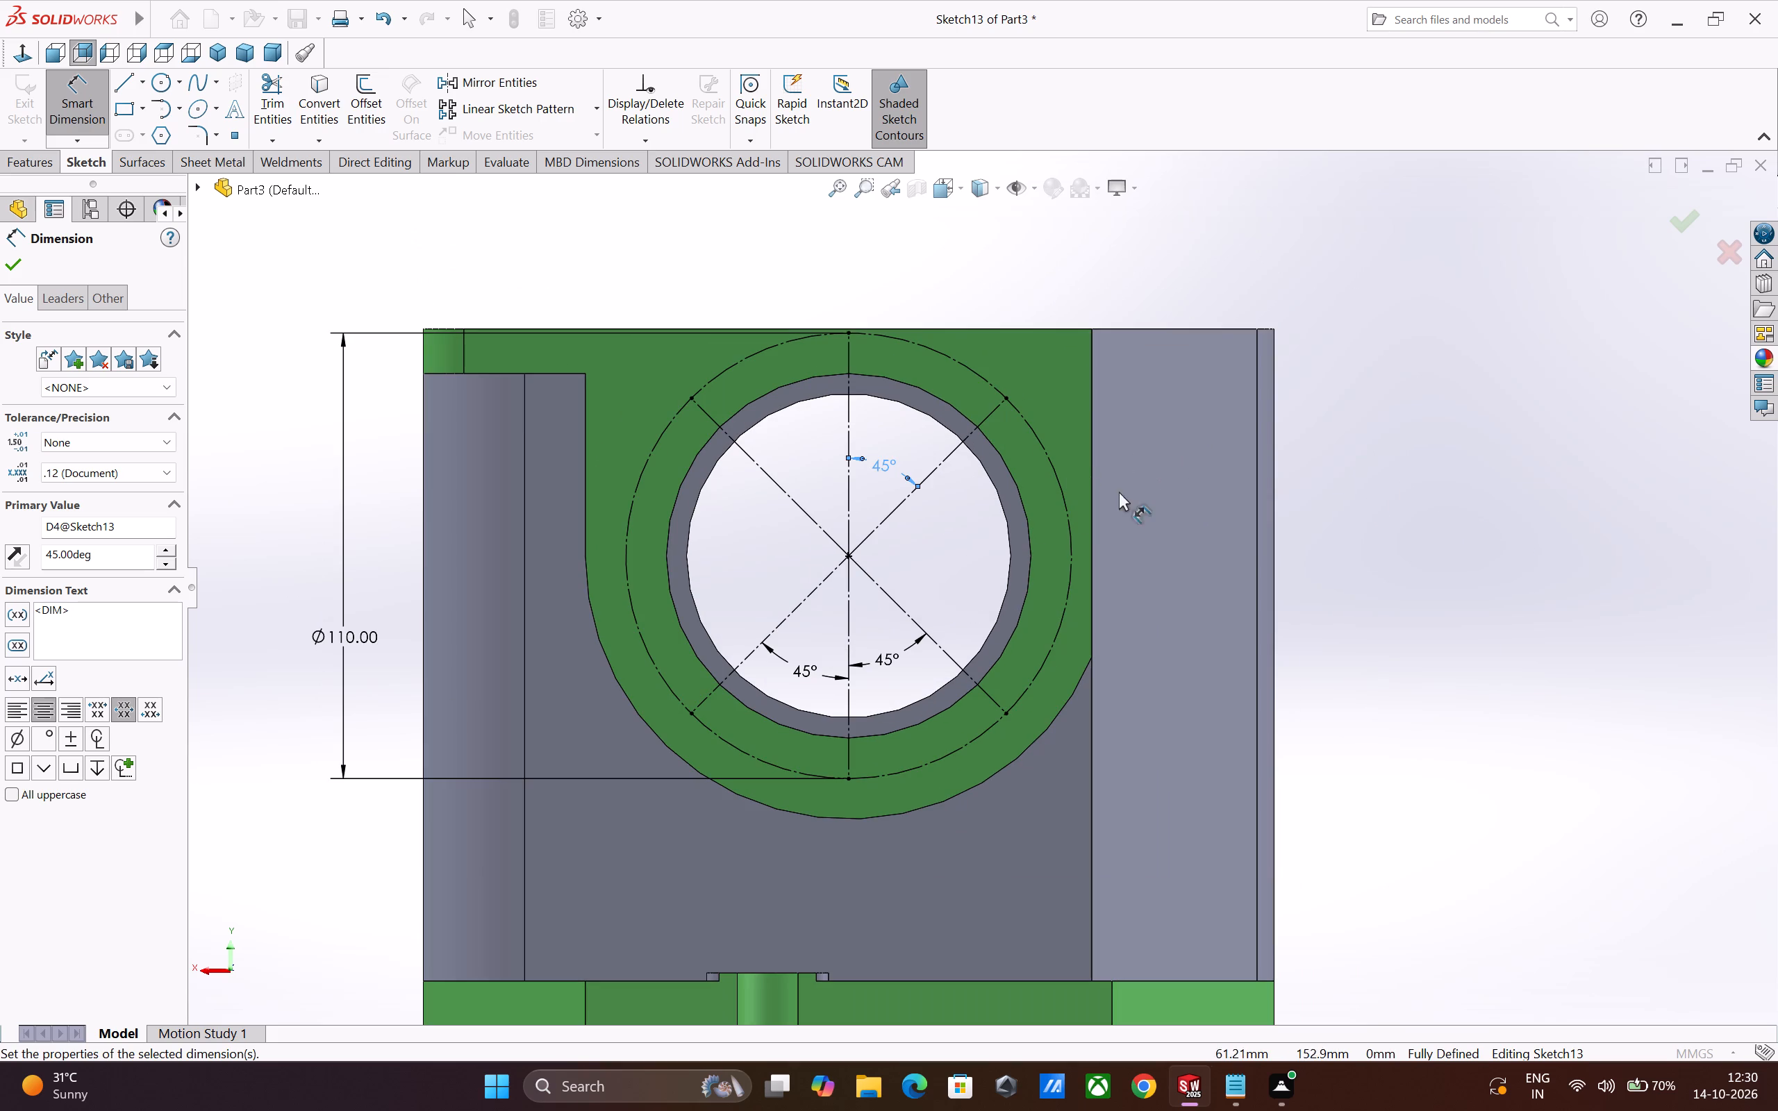
double_click(888, 471)
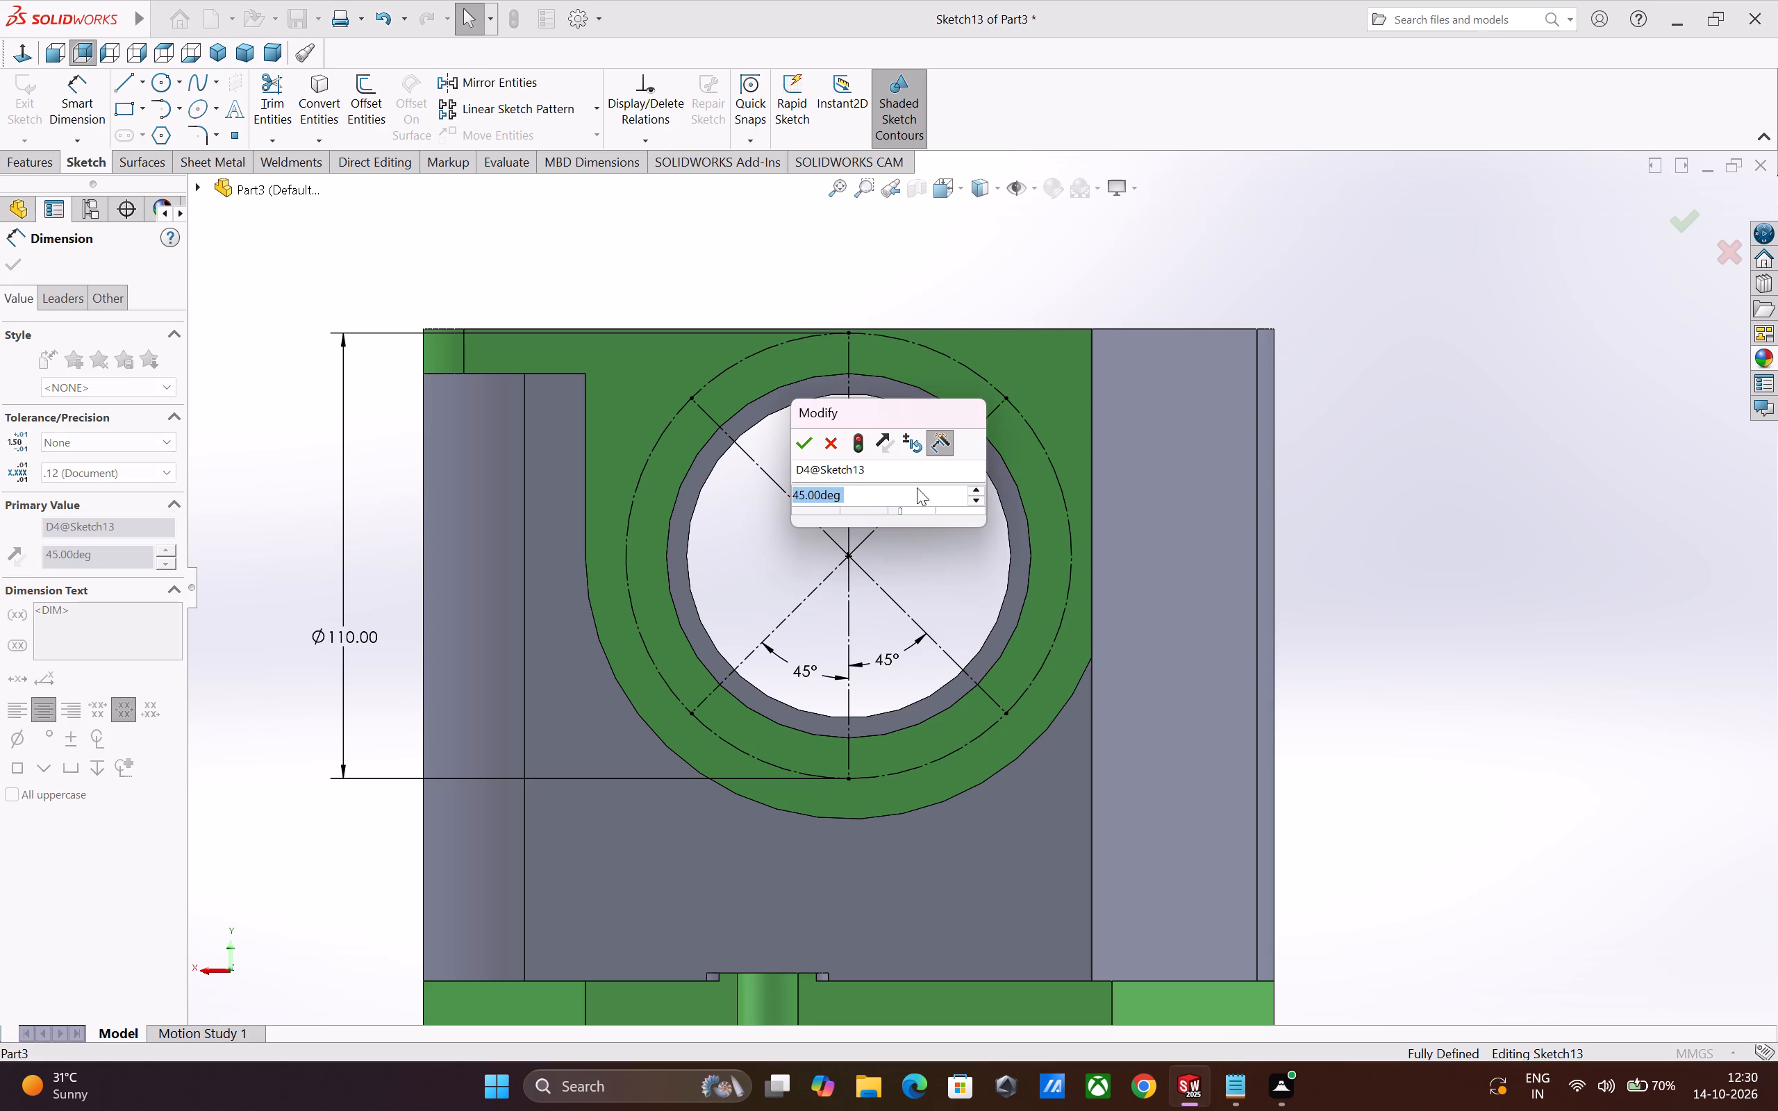
type("65")
key("Return")
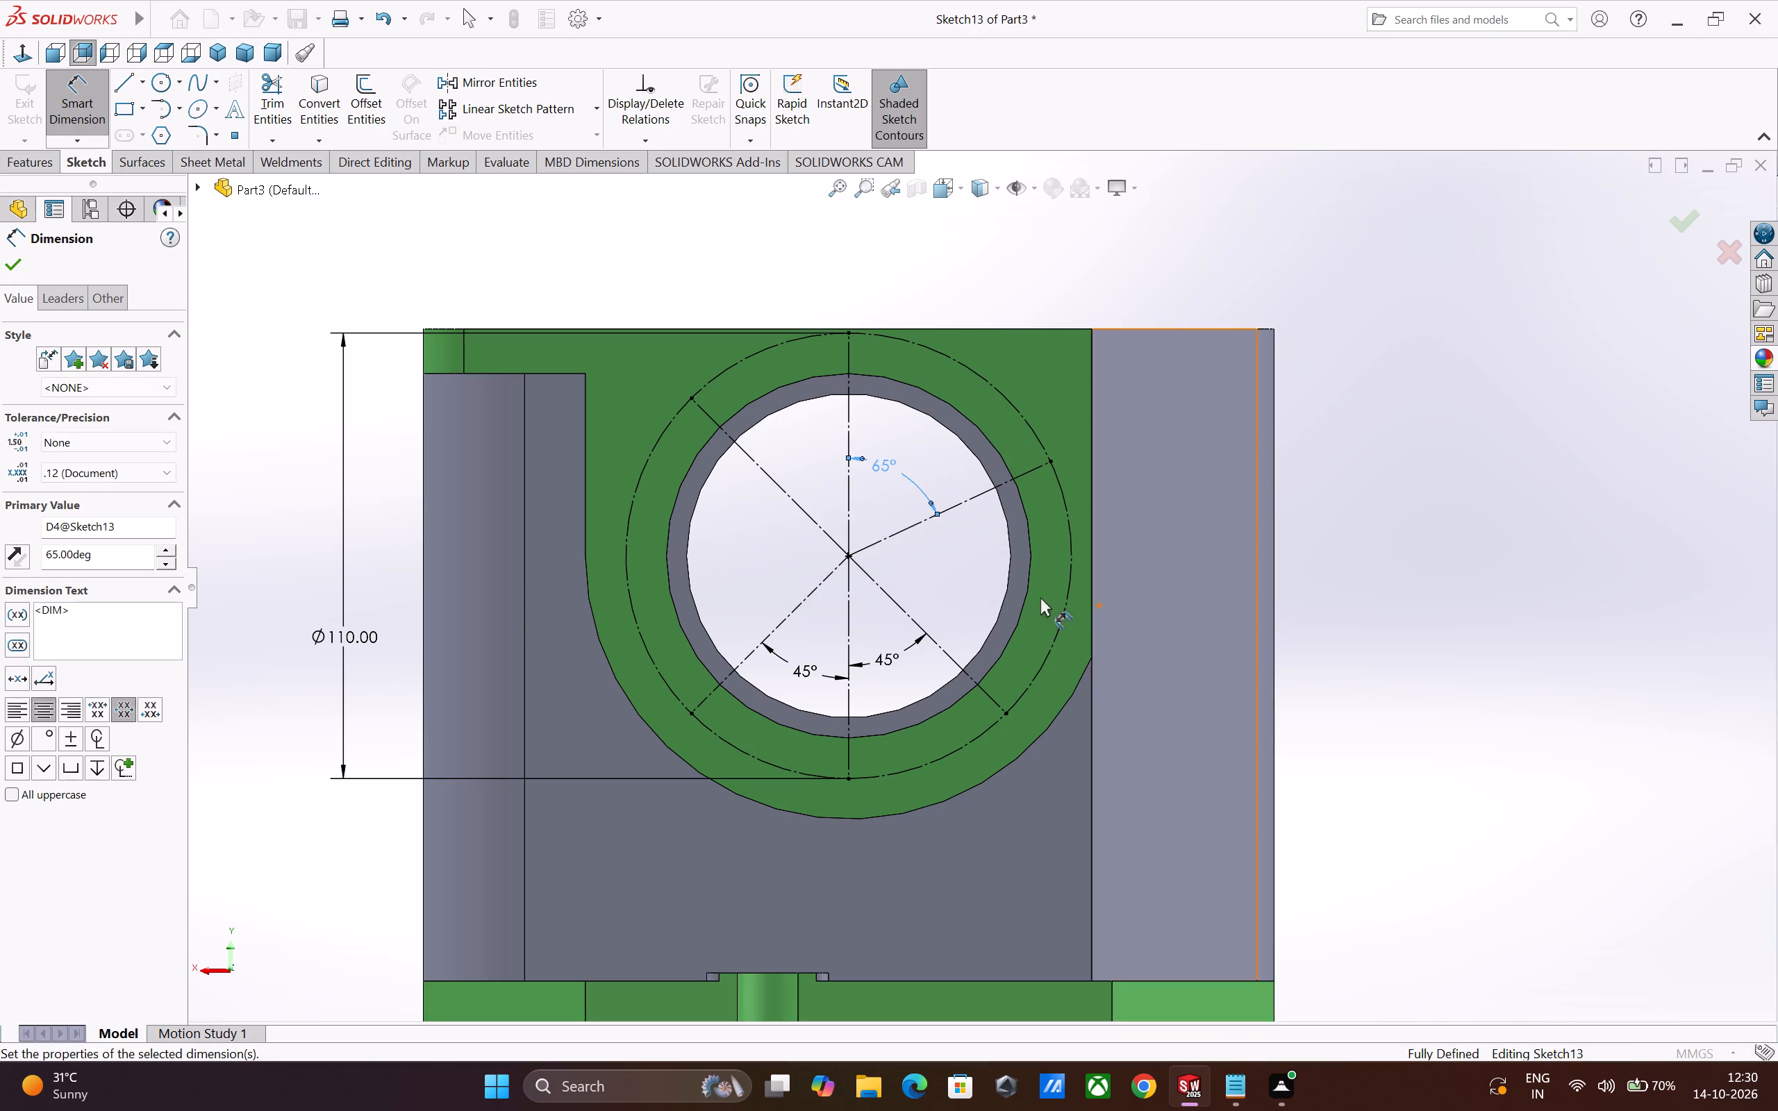
Add a driven angle dimension between the upper-left radial centerline and the upper vertical centerline.
scroll(970, 544, "down", 1)
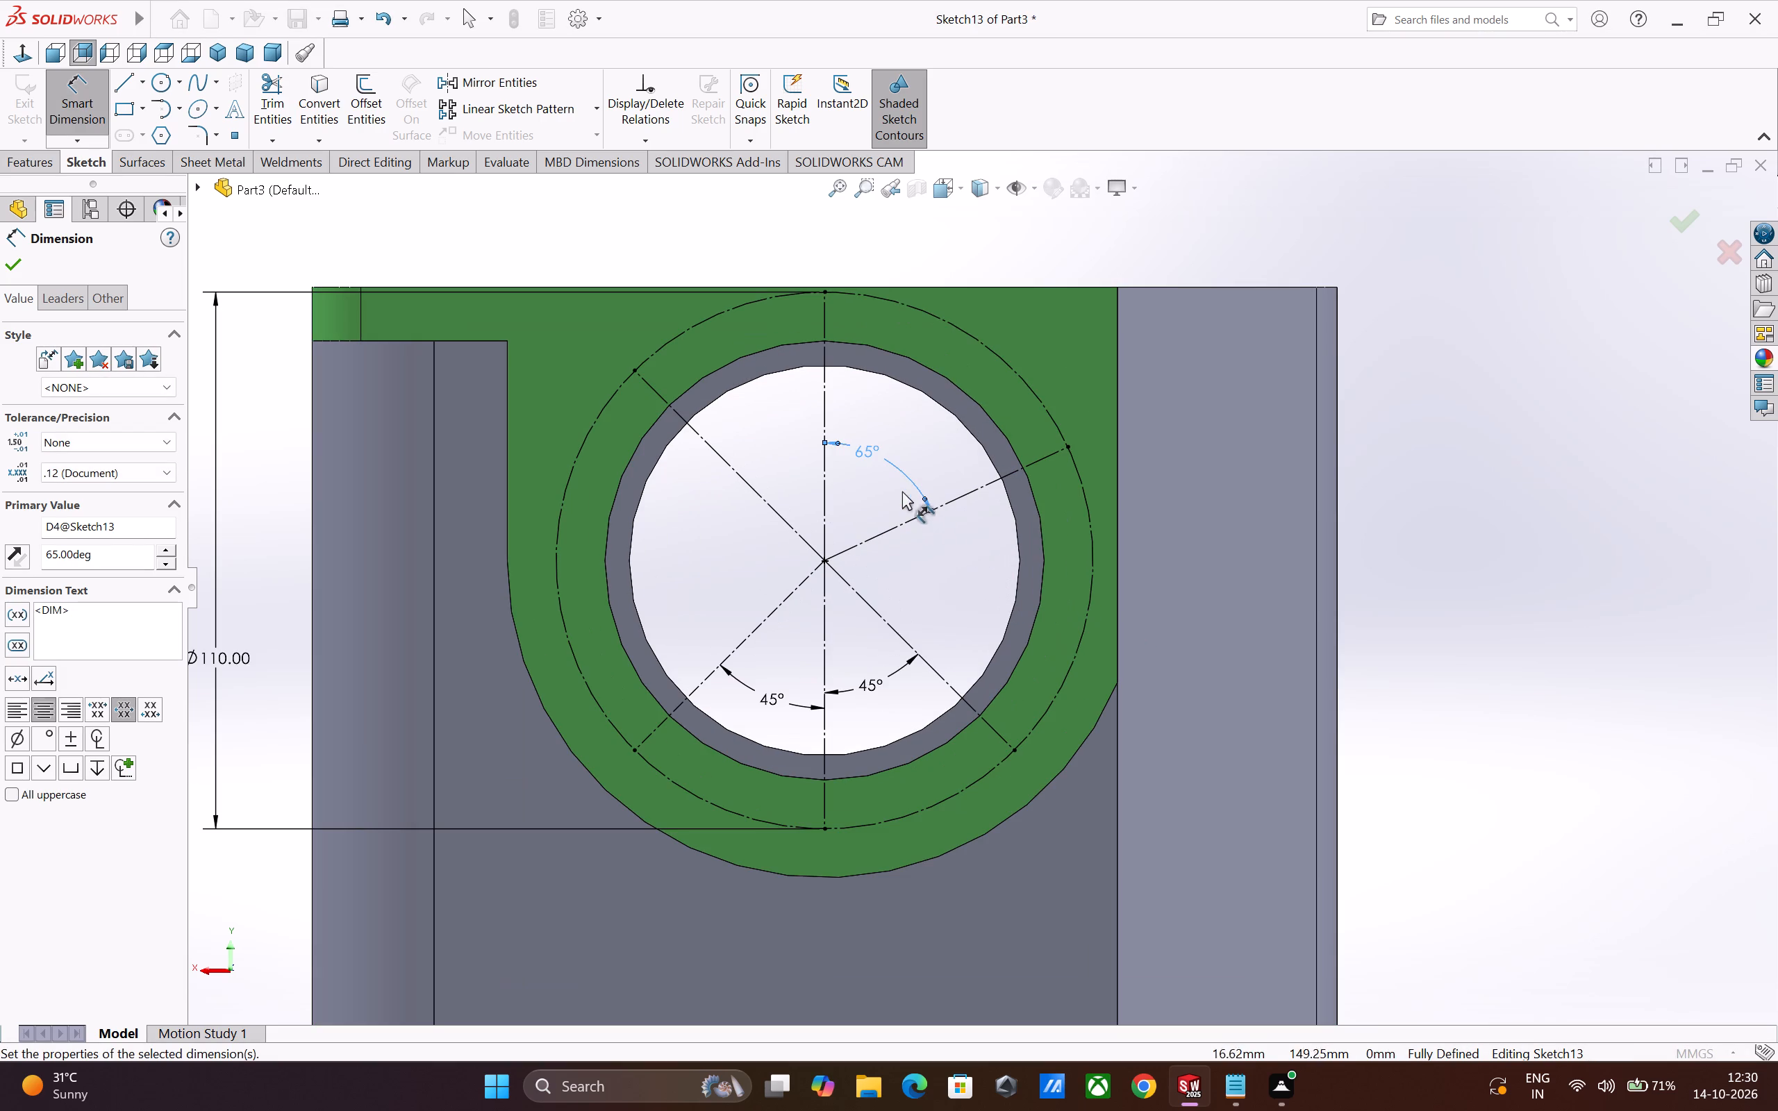
left_click(781, 518)
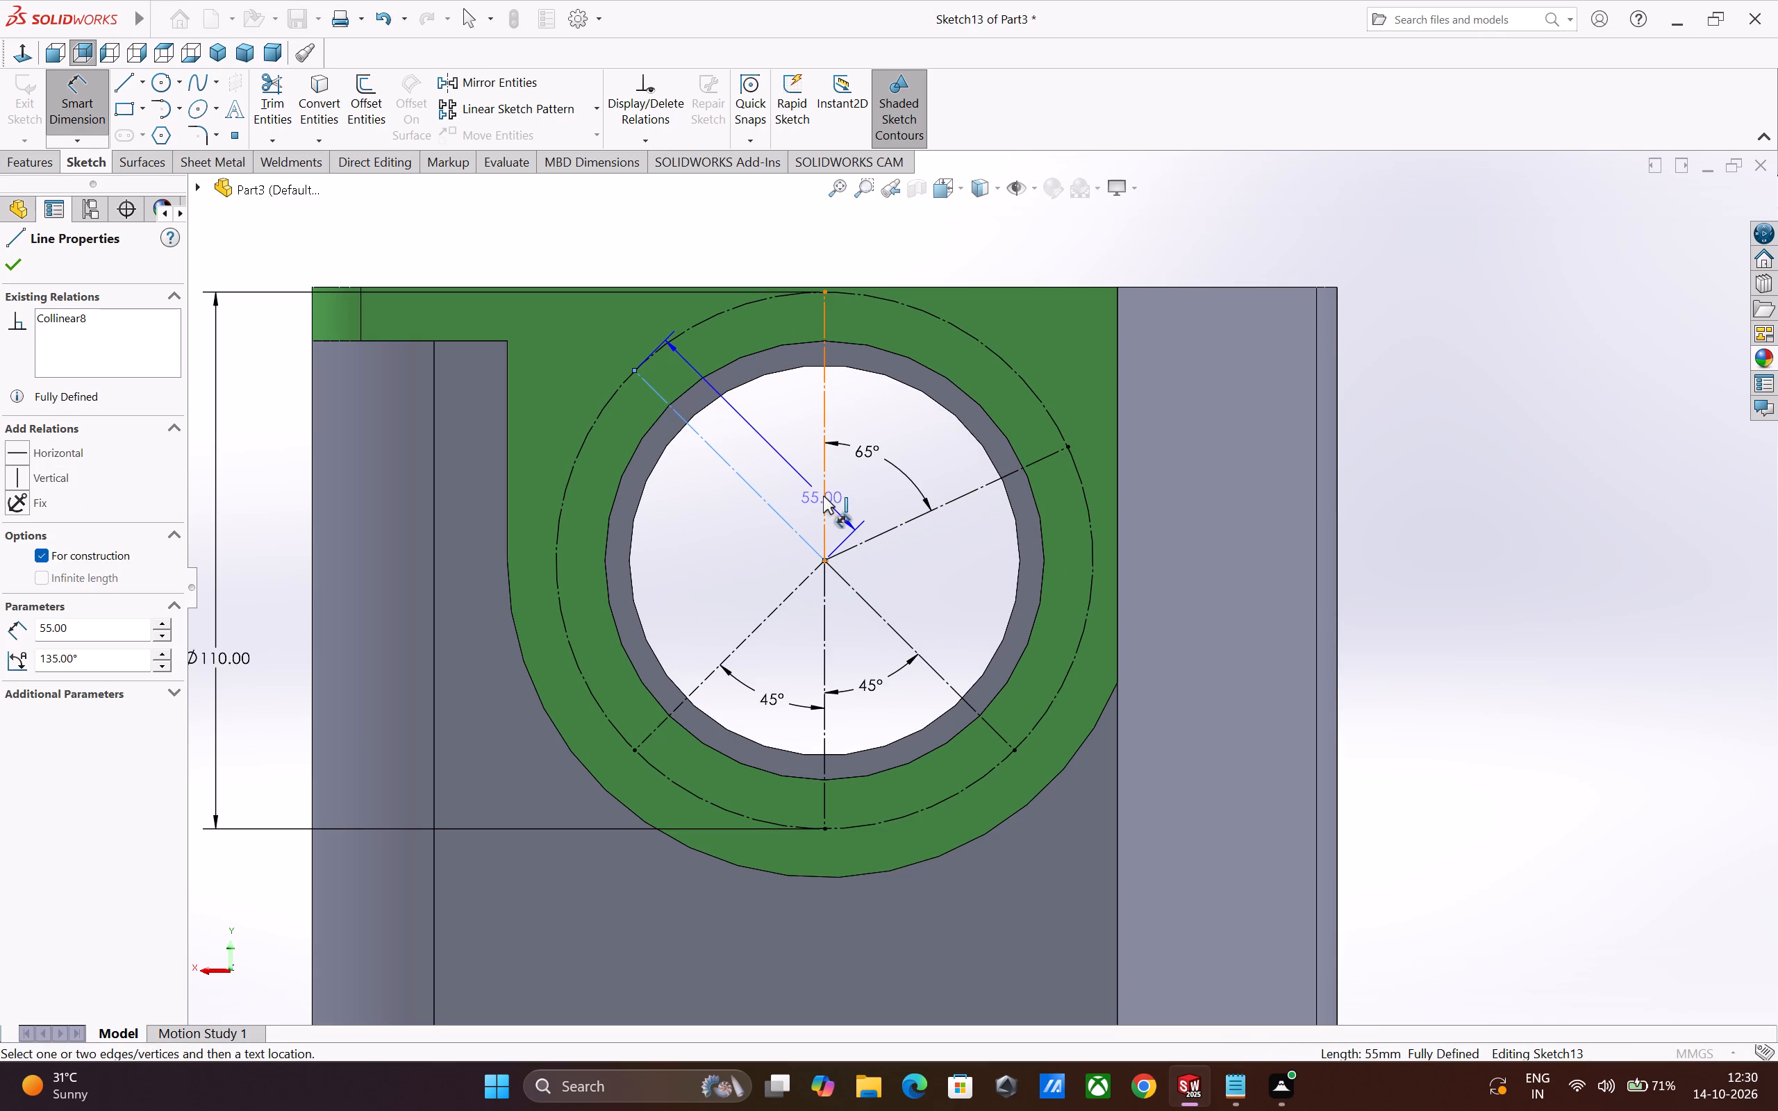
left_click(824, 495)
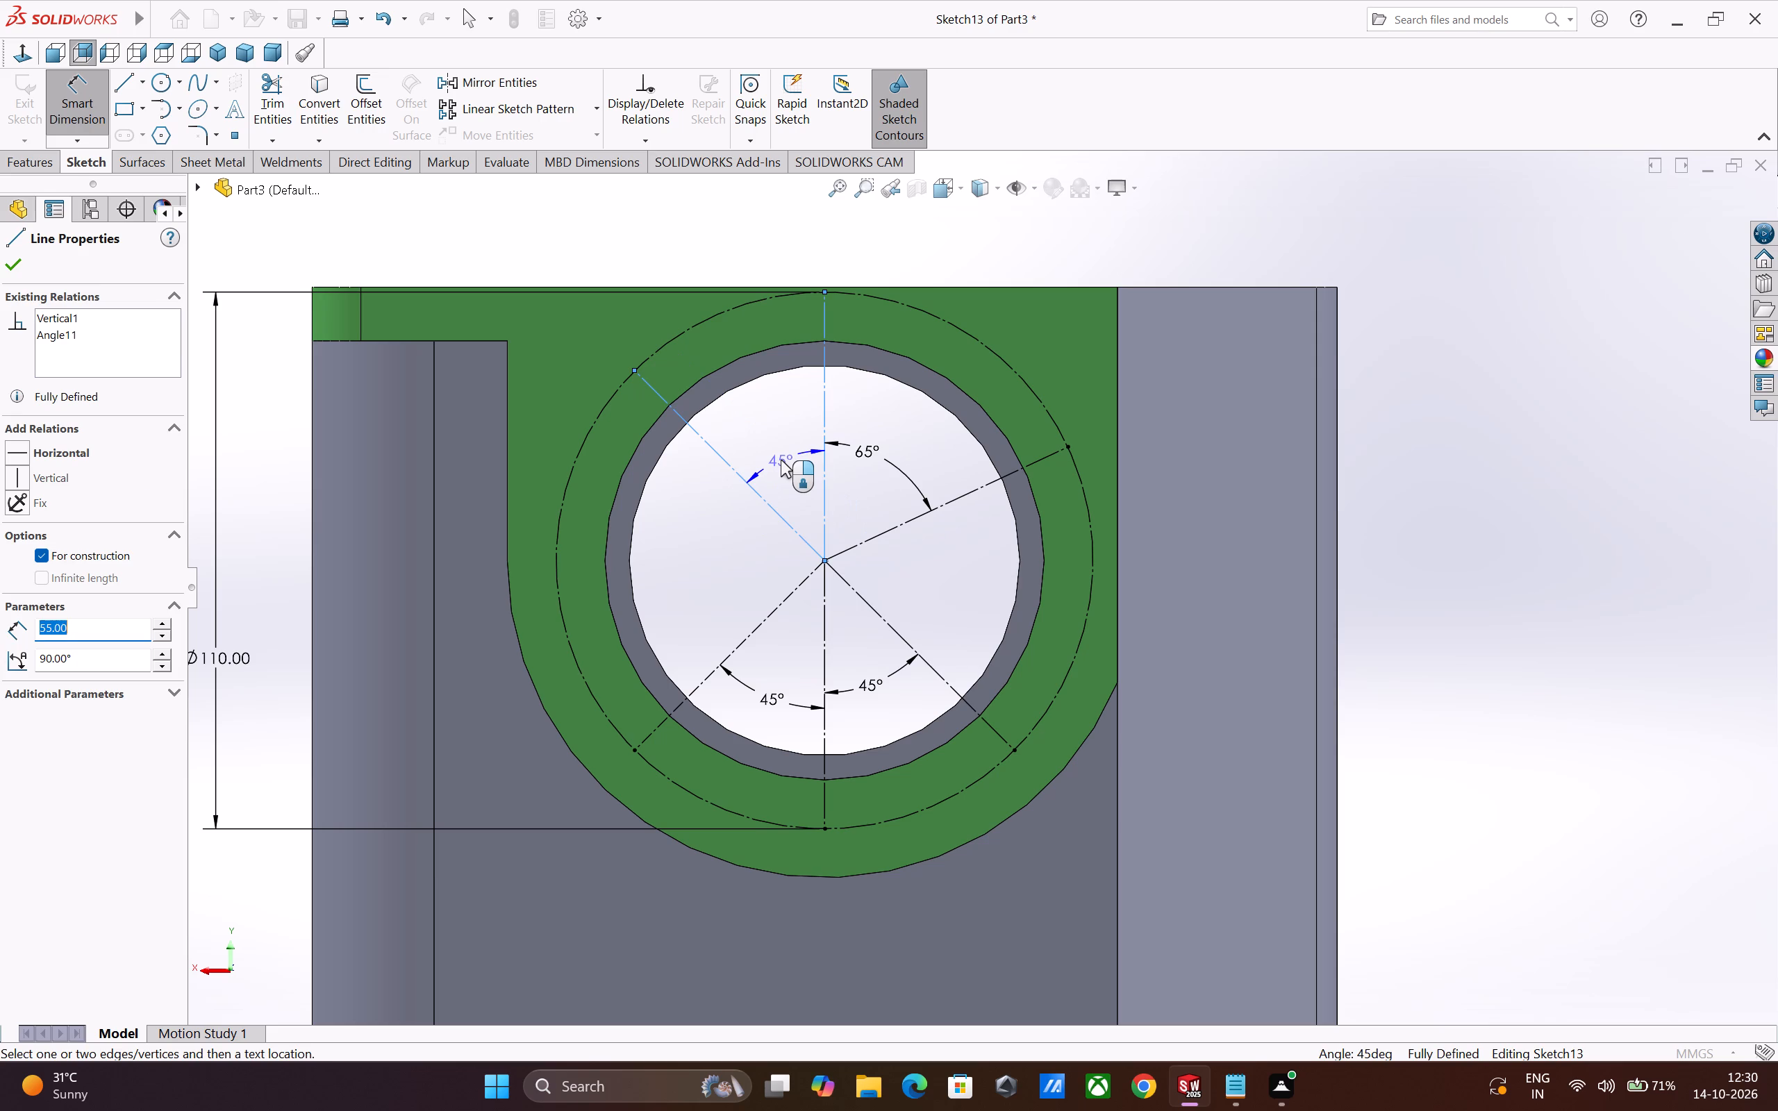
left_click(781, 460)
left_click(777, 460)
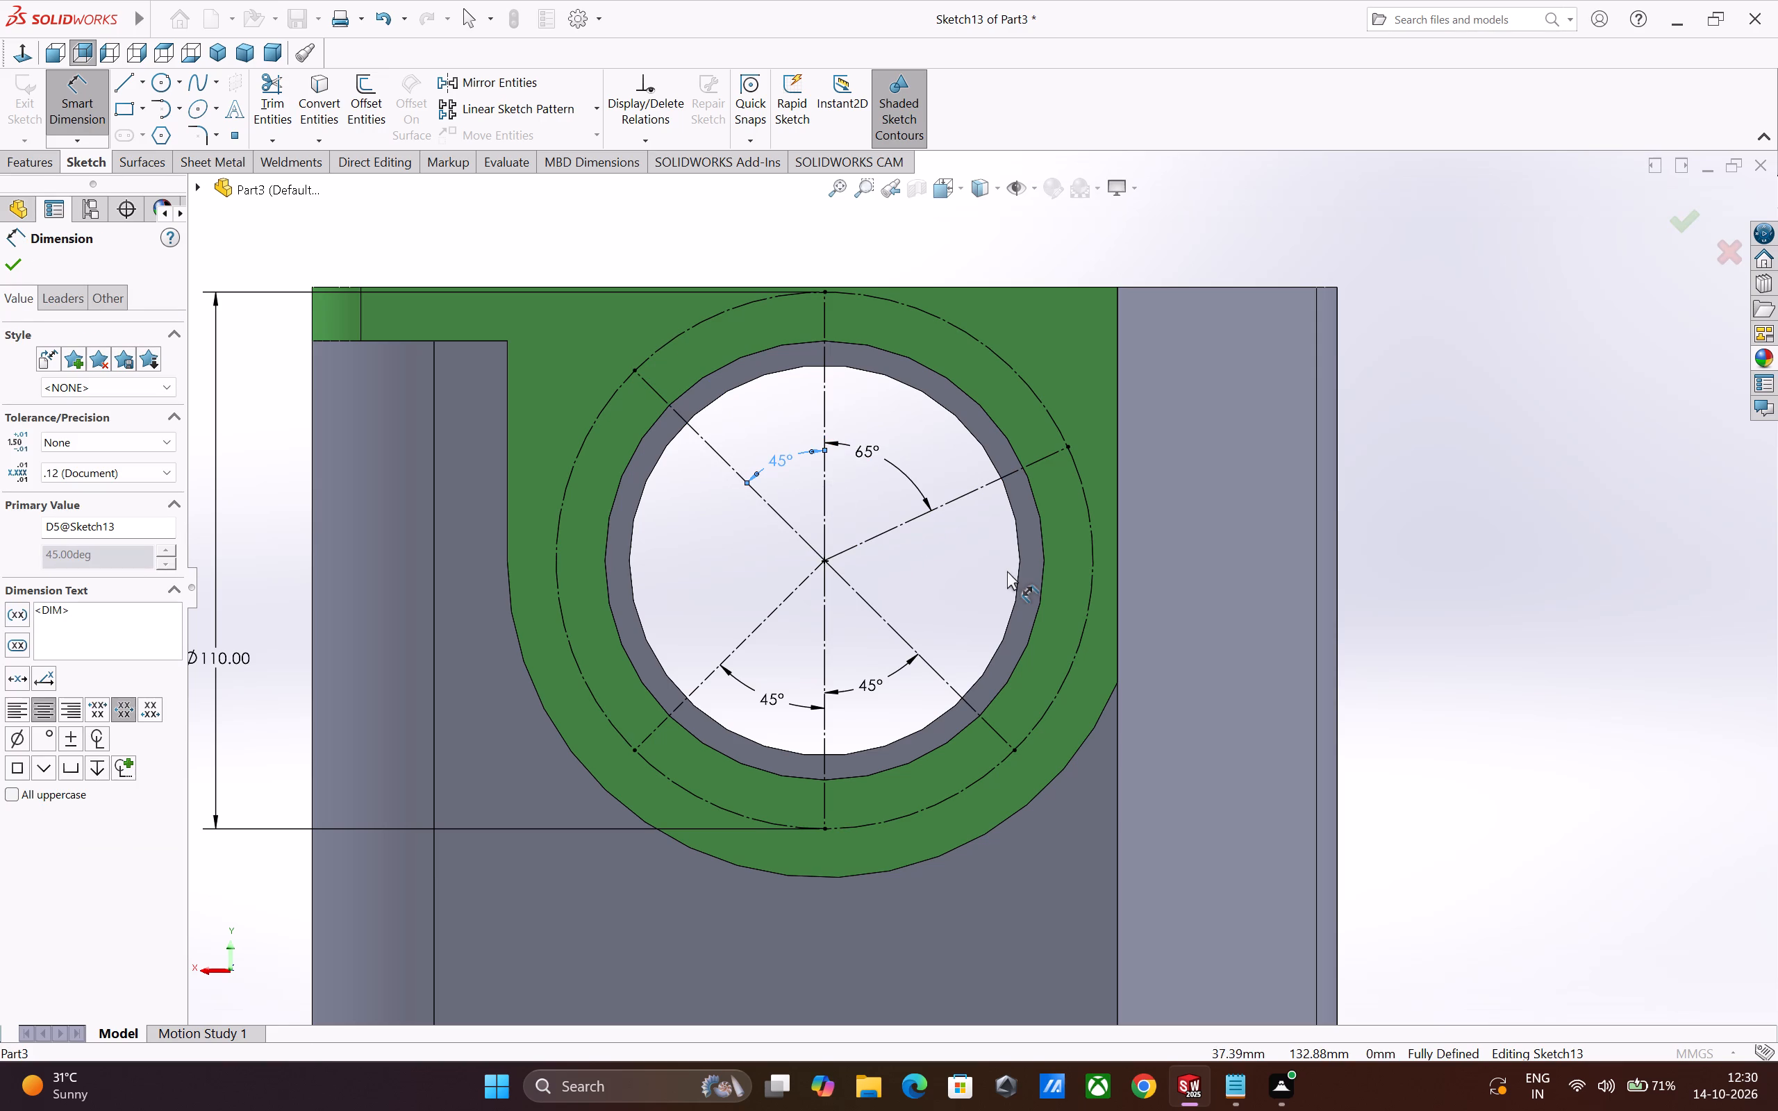
key("Escape")
key("Escape")
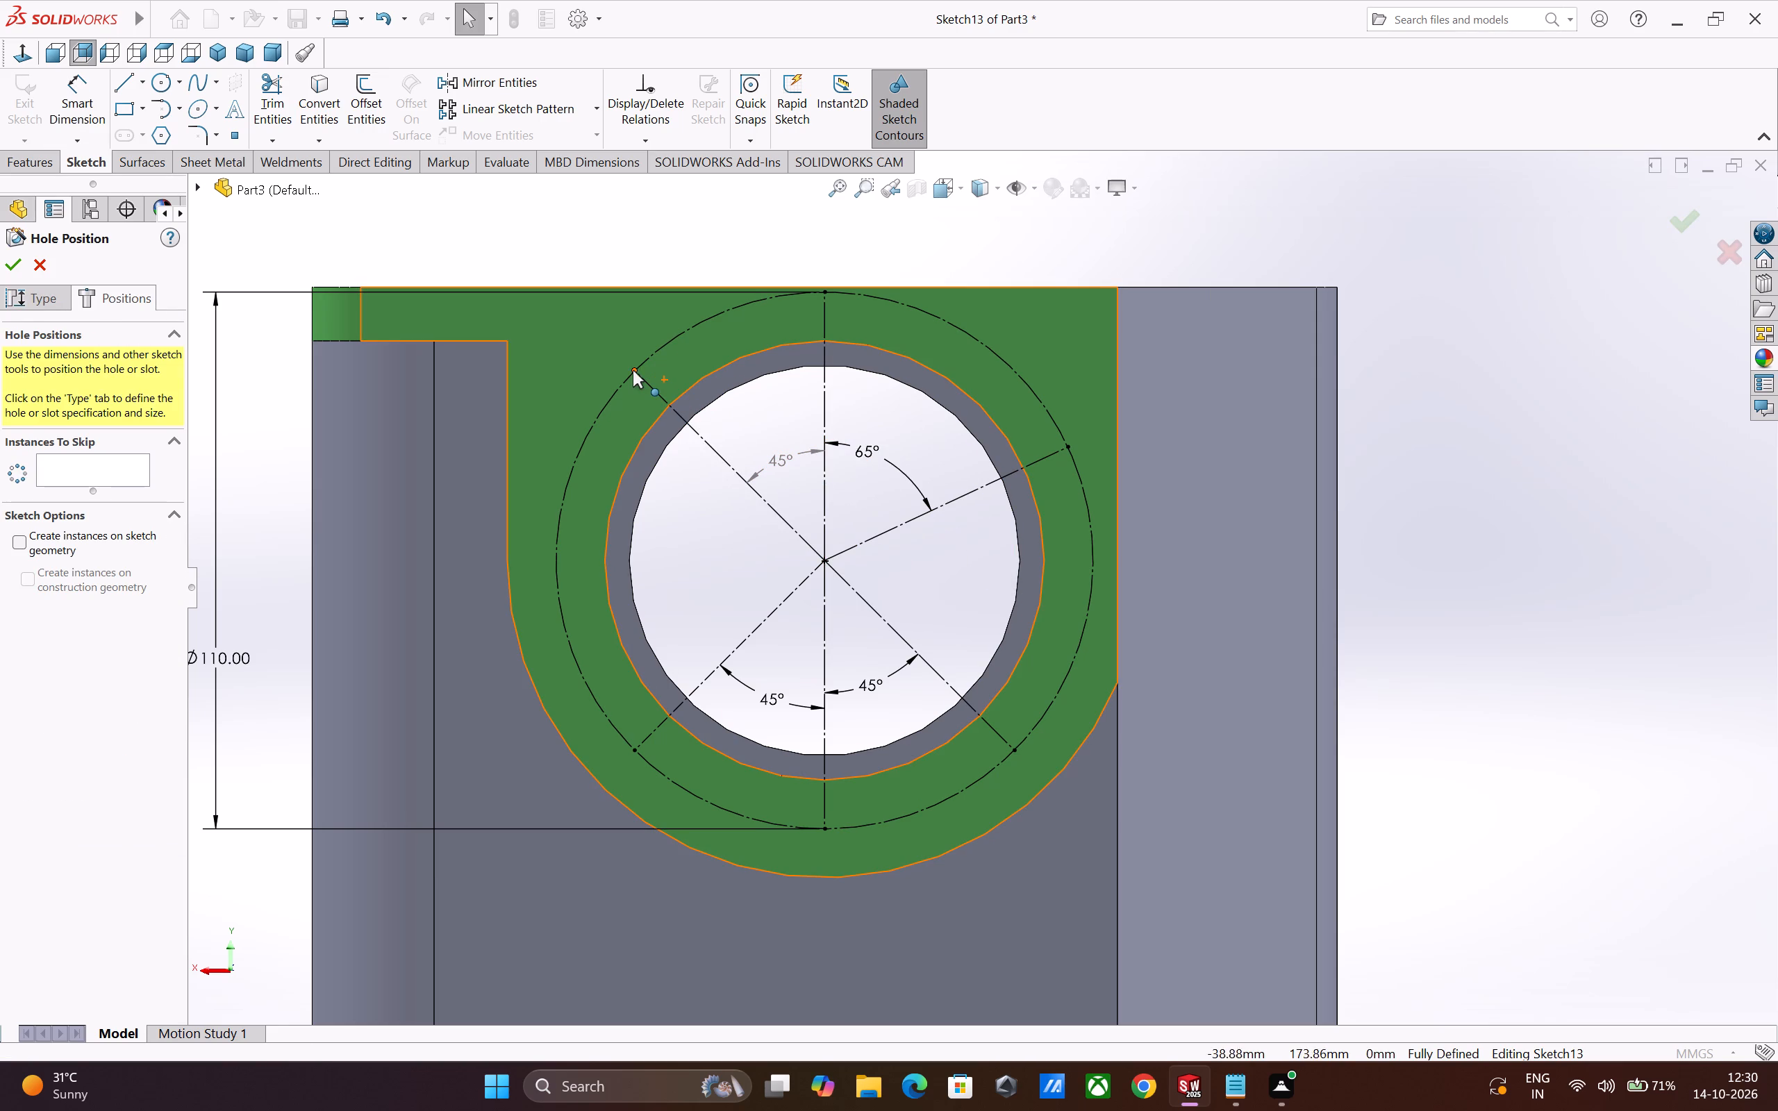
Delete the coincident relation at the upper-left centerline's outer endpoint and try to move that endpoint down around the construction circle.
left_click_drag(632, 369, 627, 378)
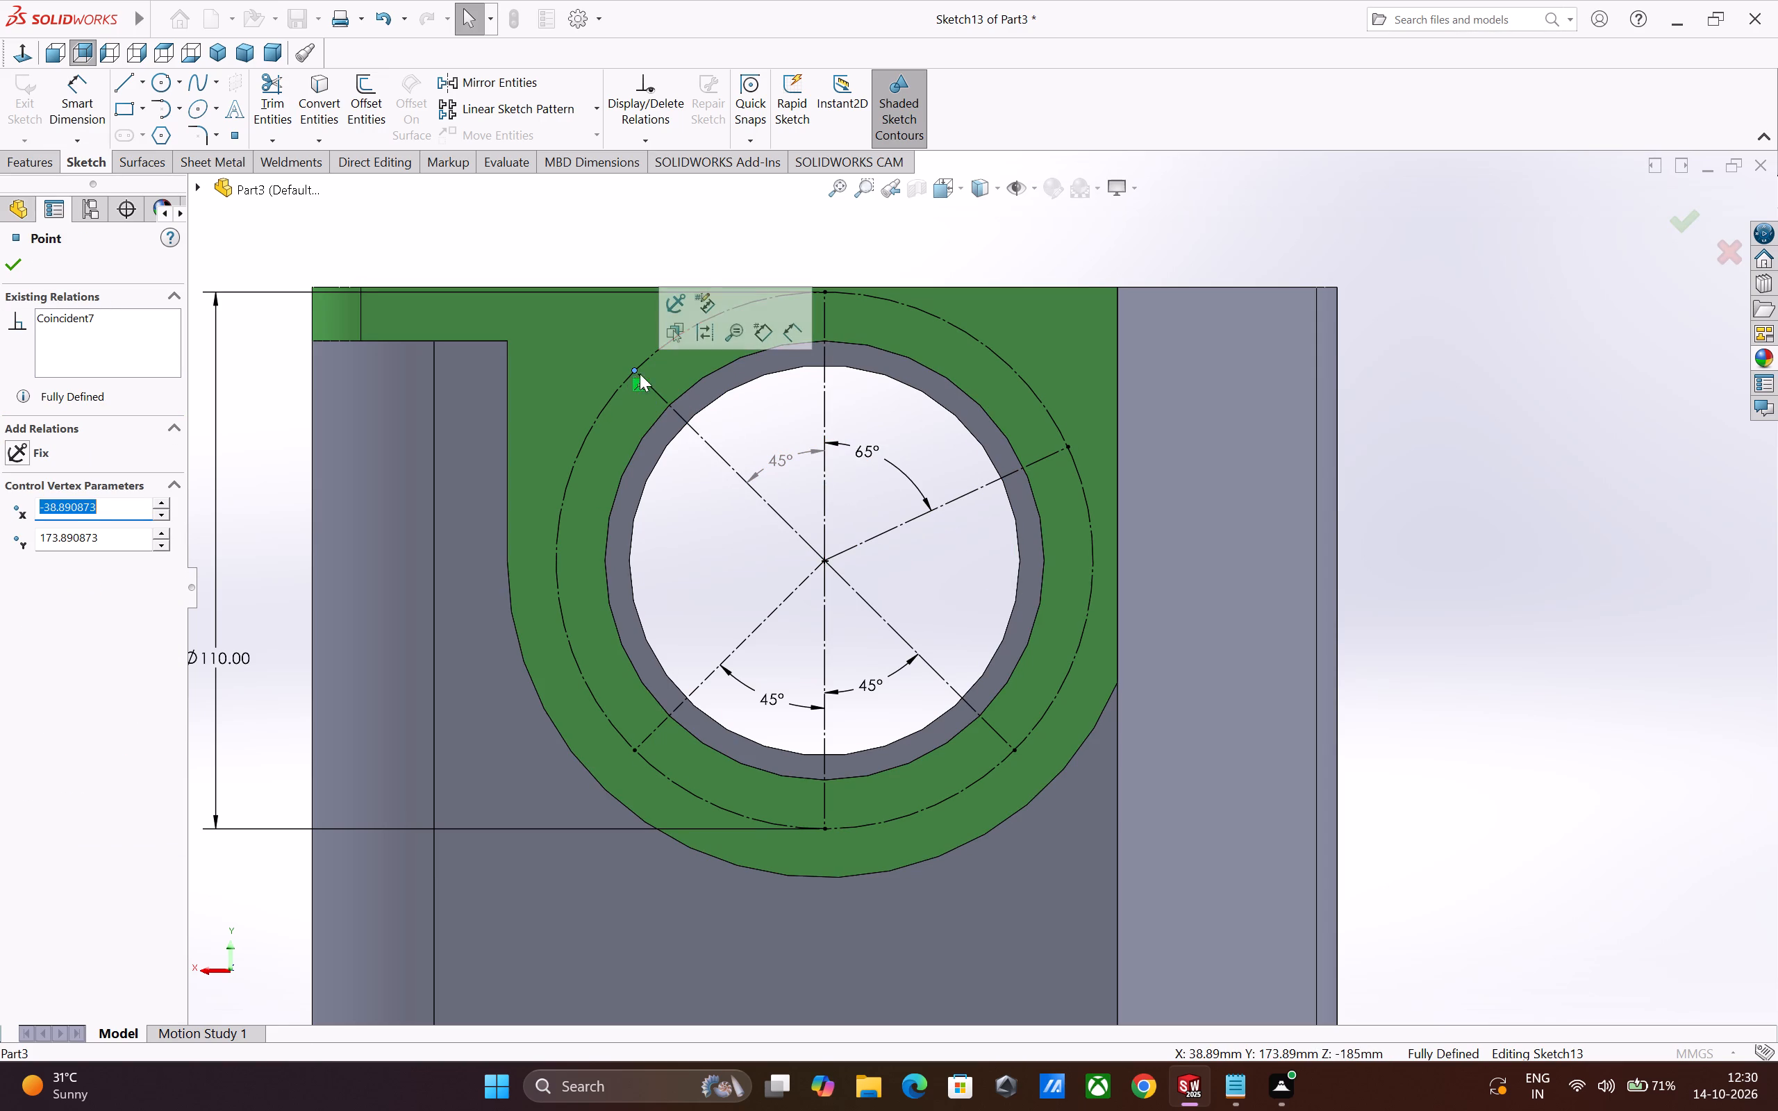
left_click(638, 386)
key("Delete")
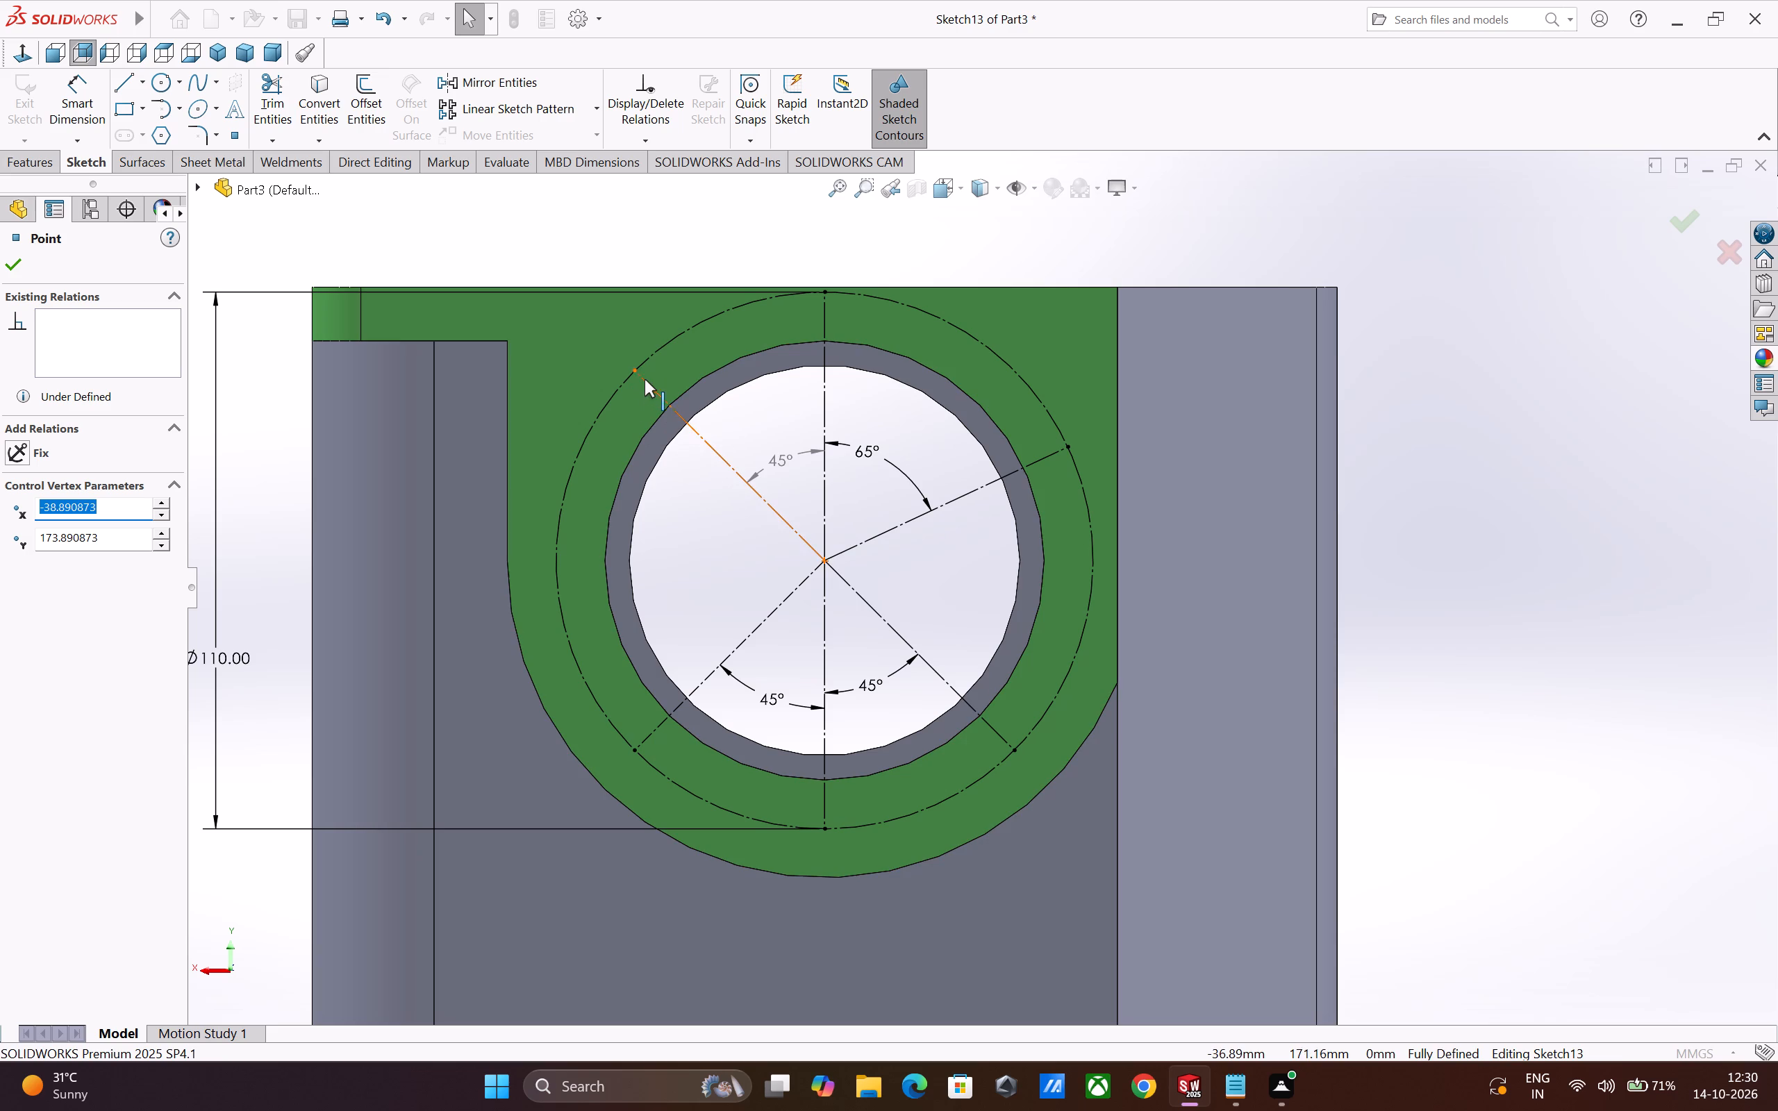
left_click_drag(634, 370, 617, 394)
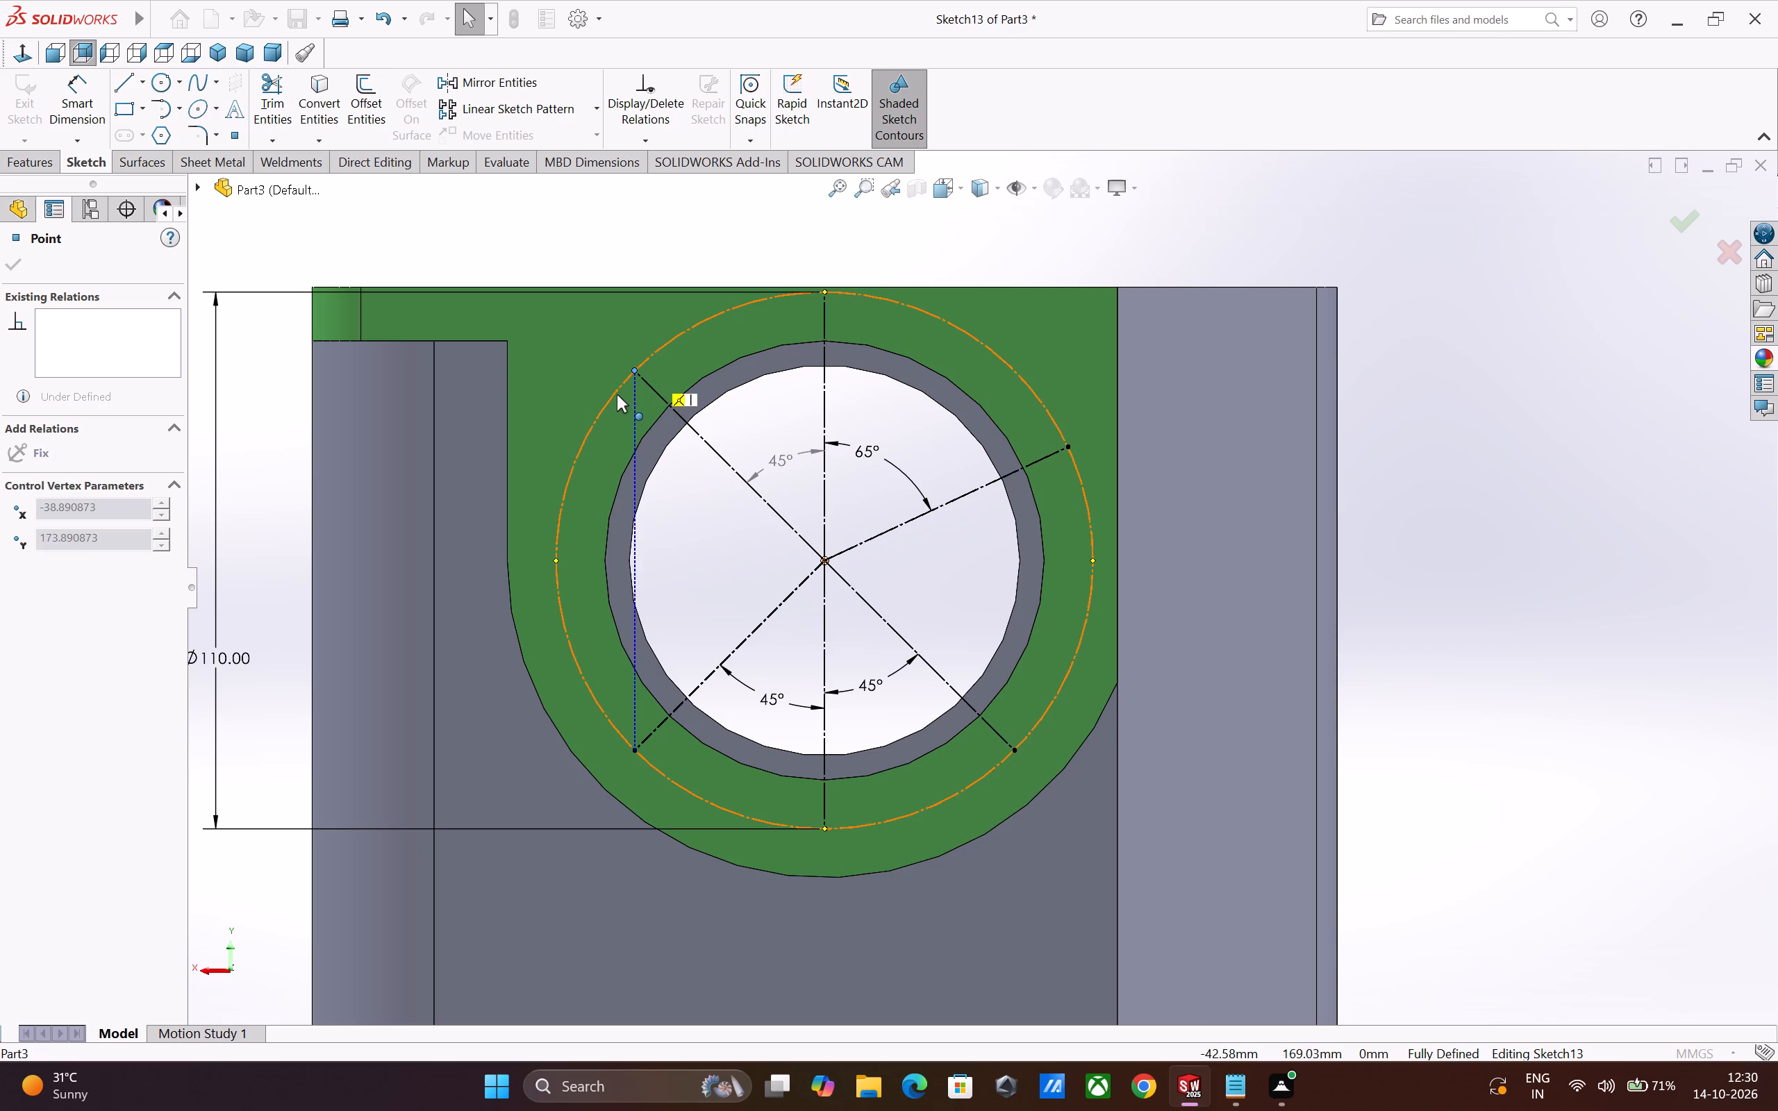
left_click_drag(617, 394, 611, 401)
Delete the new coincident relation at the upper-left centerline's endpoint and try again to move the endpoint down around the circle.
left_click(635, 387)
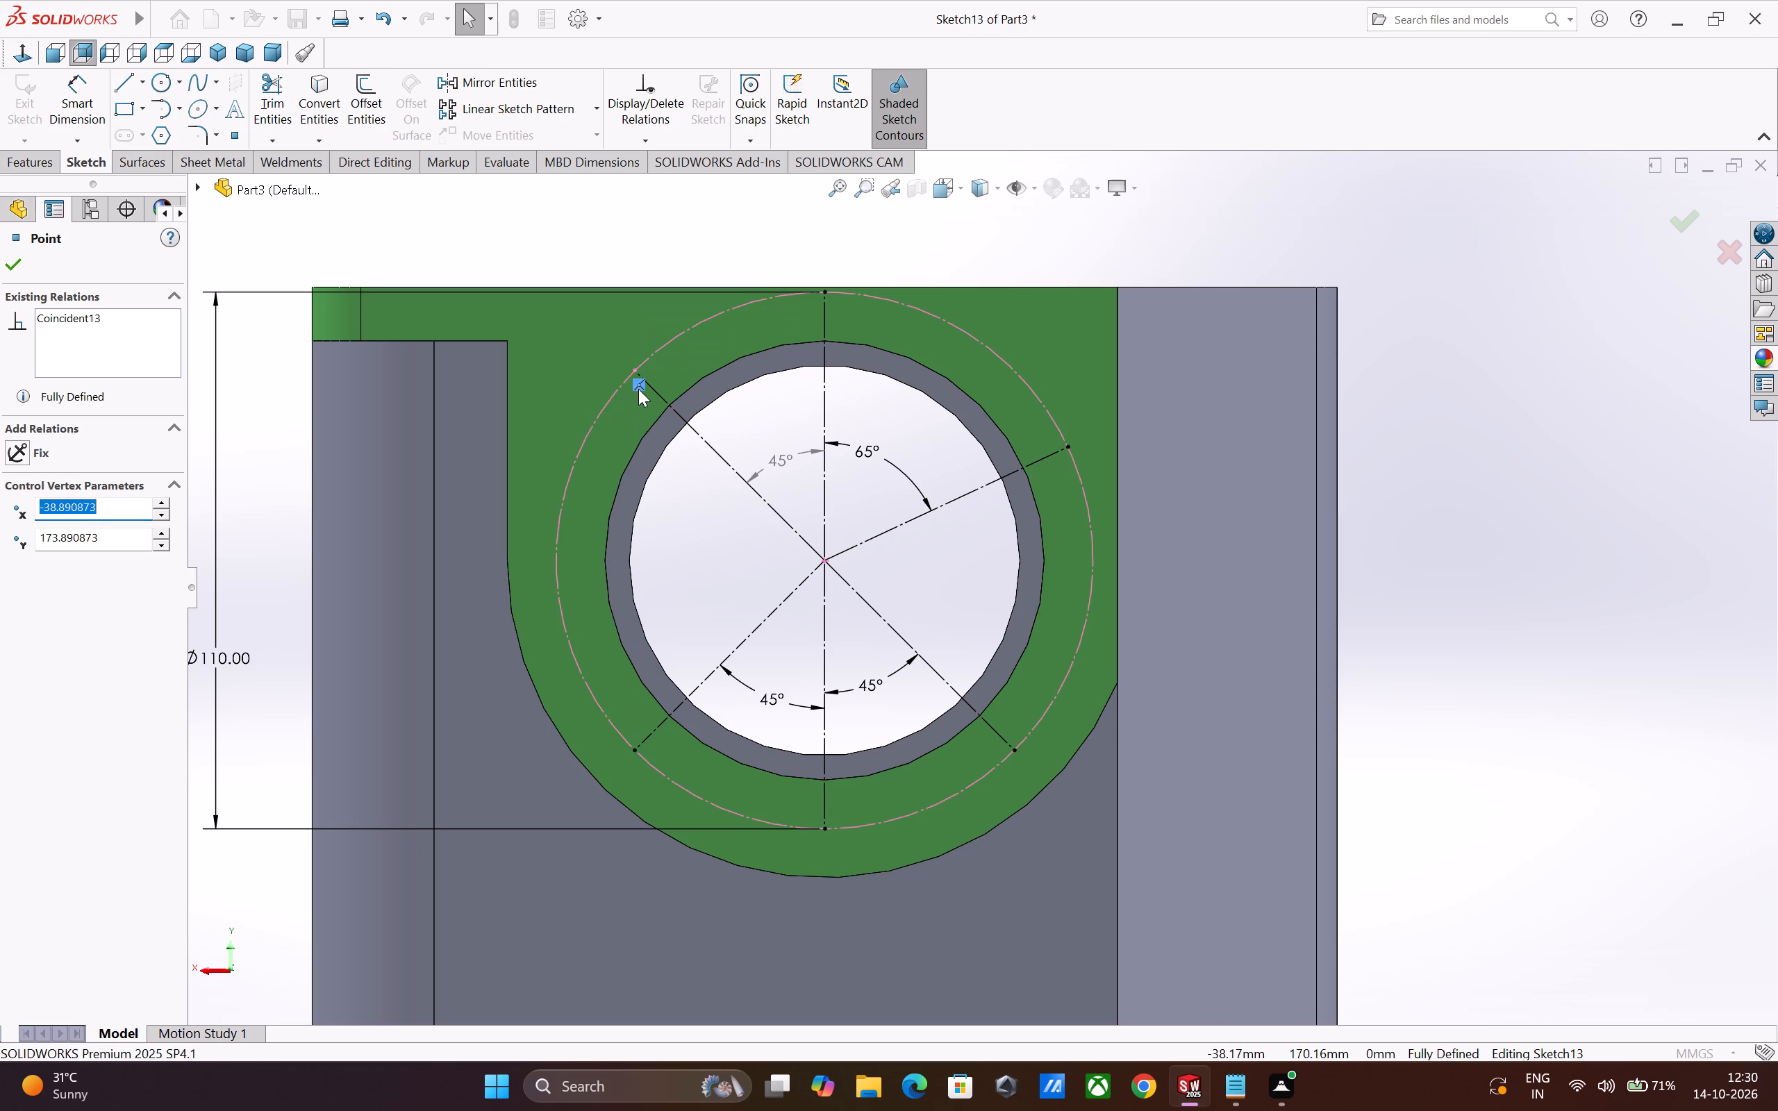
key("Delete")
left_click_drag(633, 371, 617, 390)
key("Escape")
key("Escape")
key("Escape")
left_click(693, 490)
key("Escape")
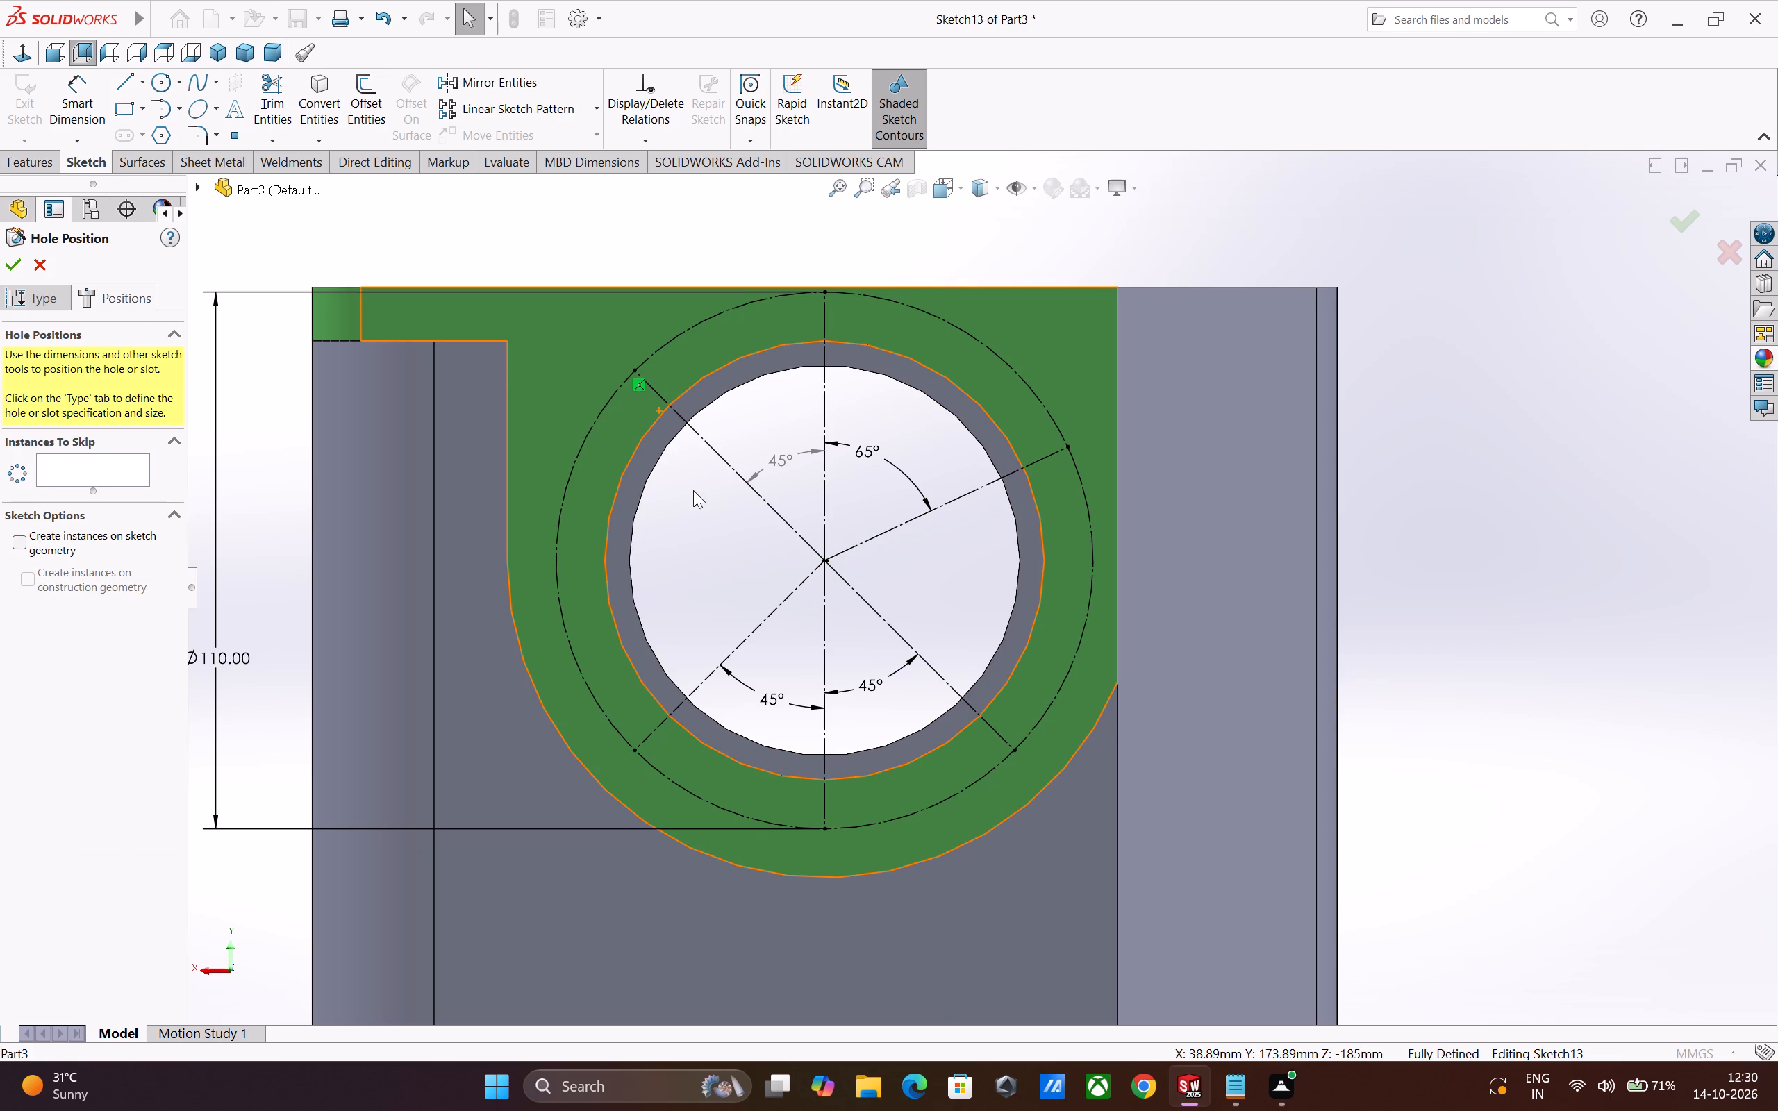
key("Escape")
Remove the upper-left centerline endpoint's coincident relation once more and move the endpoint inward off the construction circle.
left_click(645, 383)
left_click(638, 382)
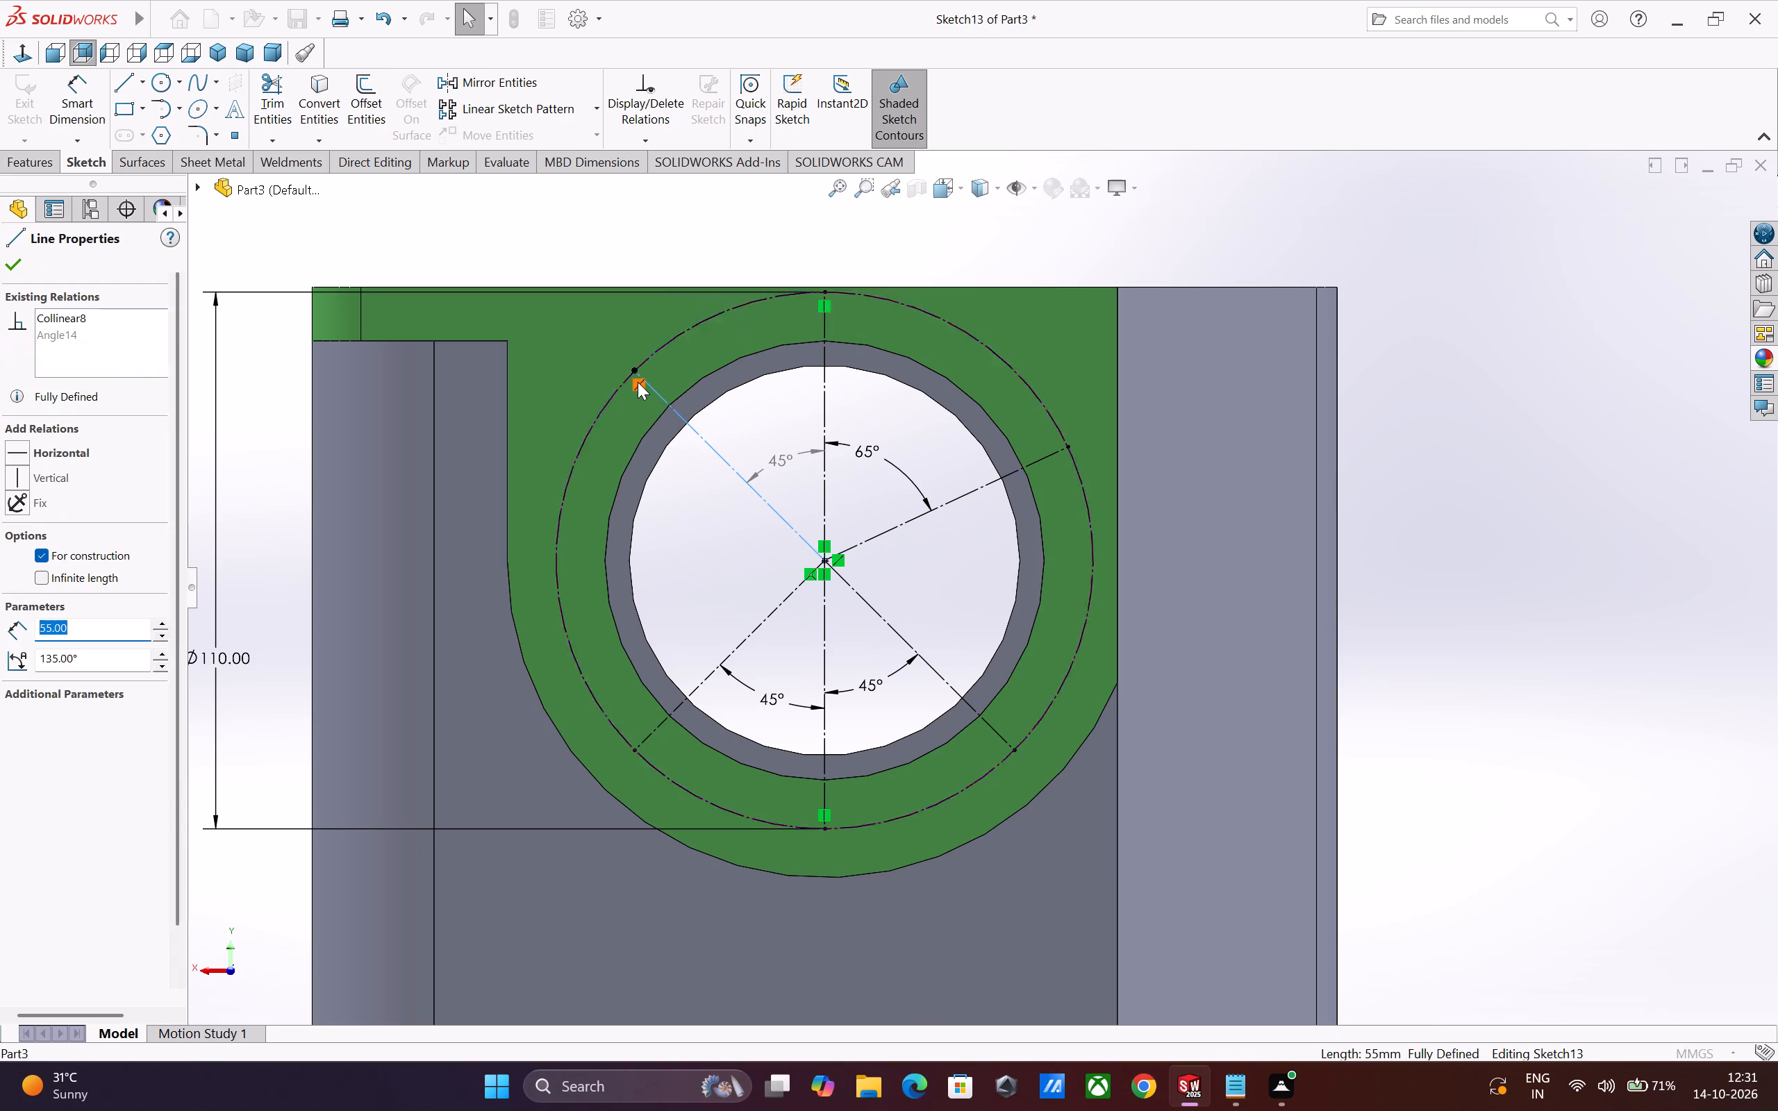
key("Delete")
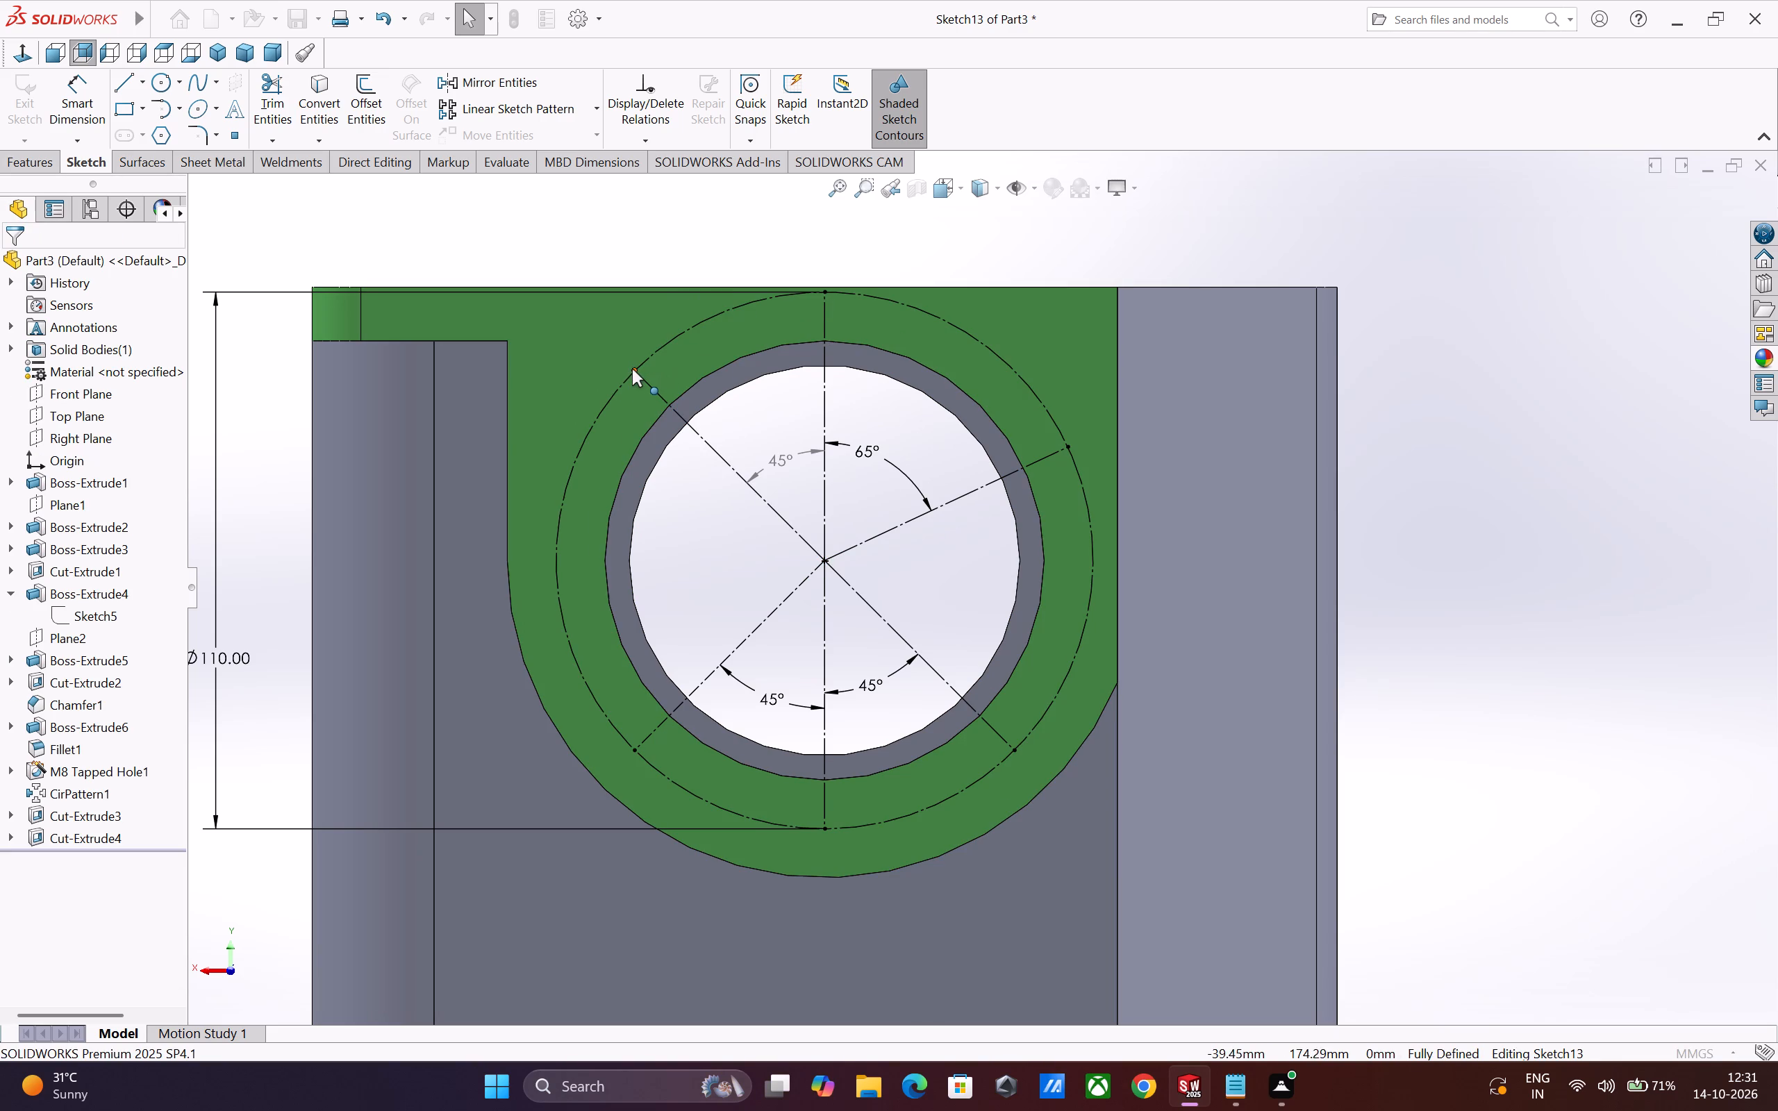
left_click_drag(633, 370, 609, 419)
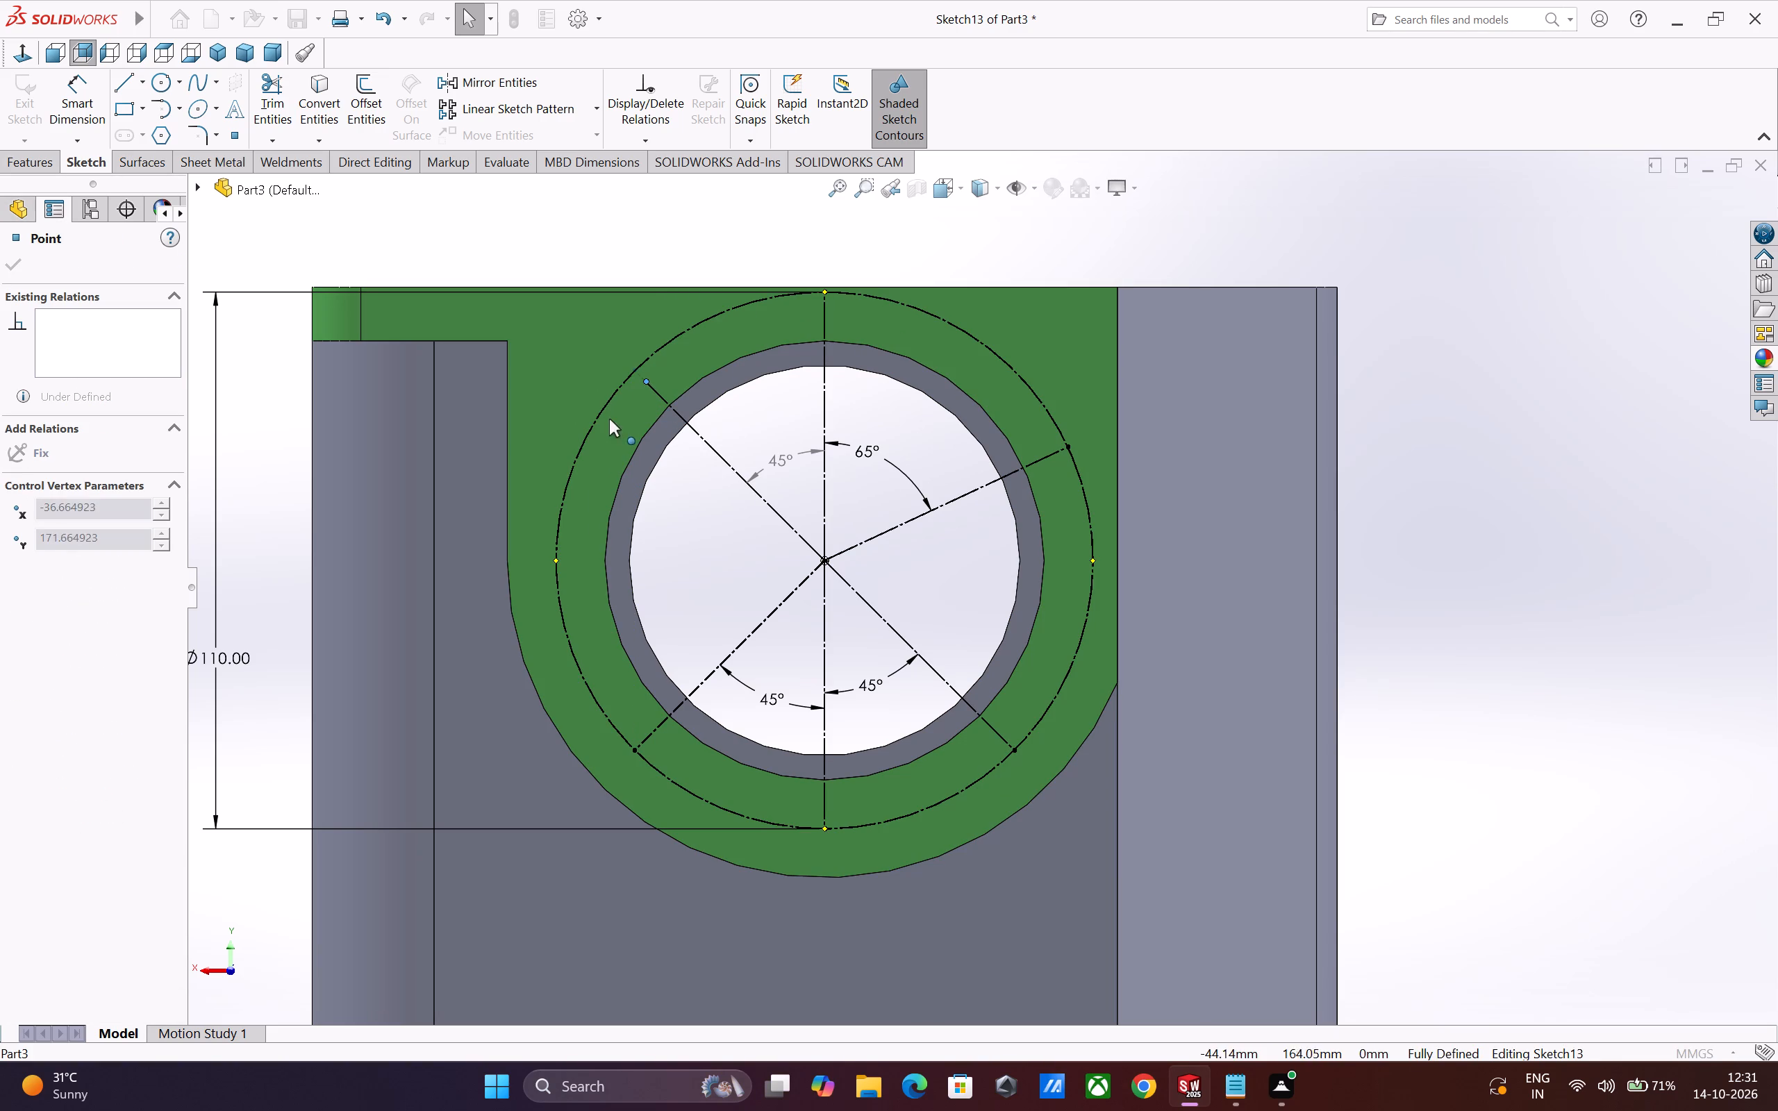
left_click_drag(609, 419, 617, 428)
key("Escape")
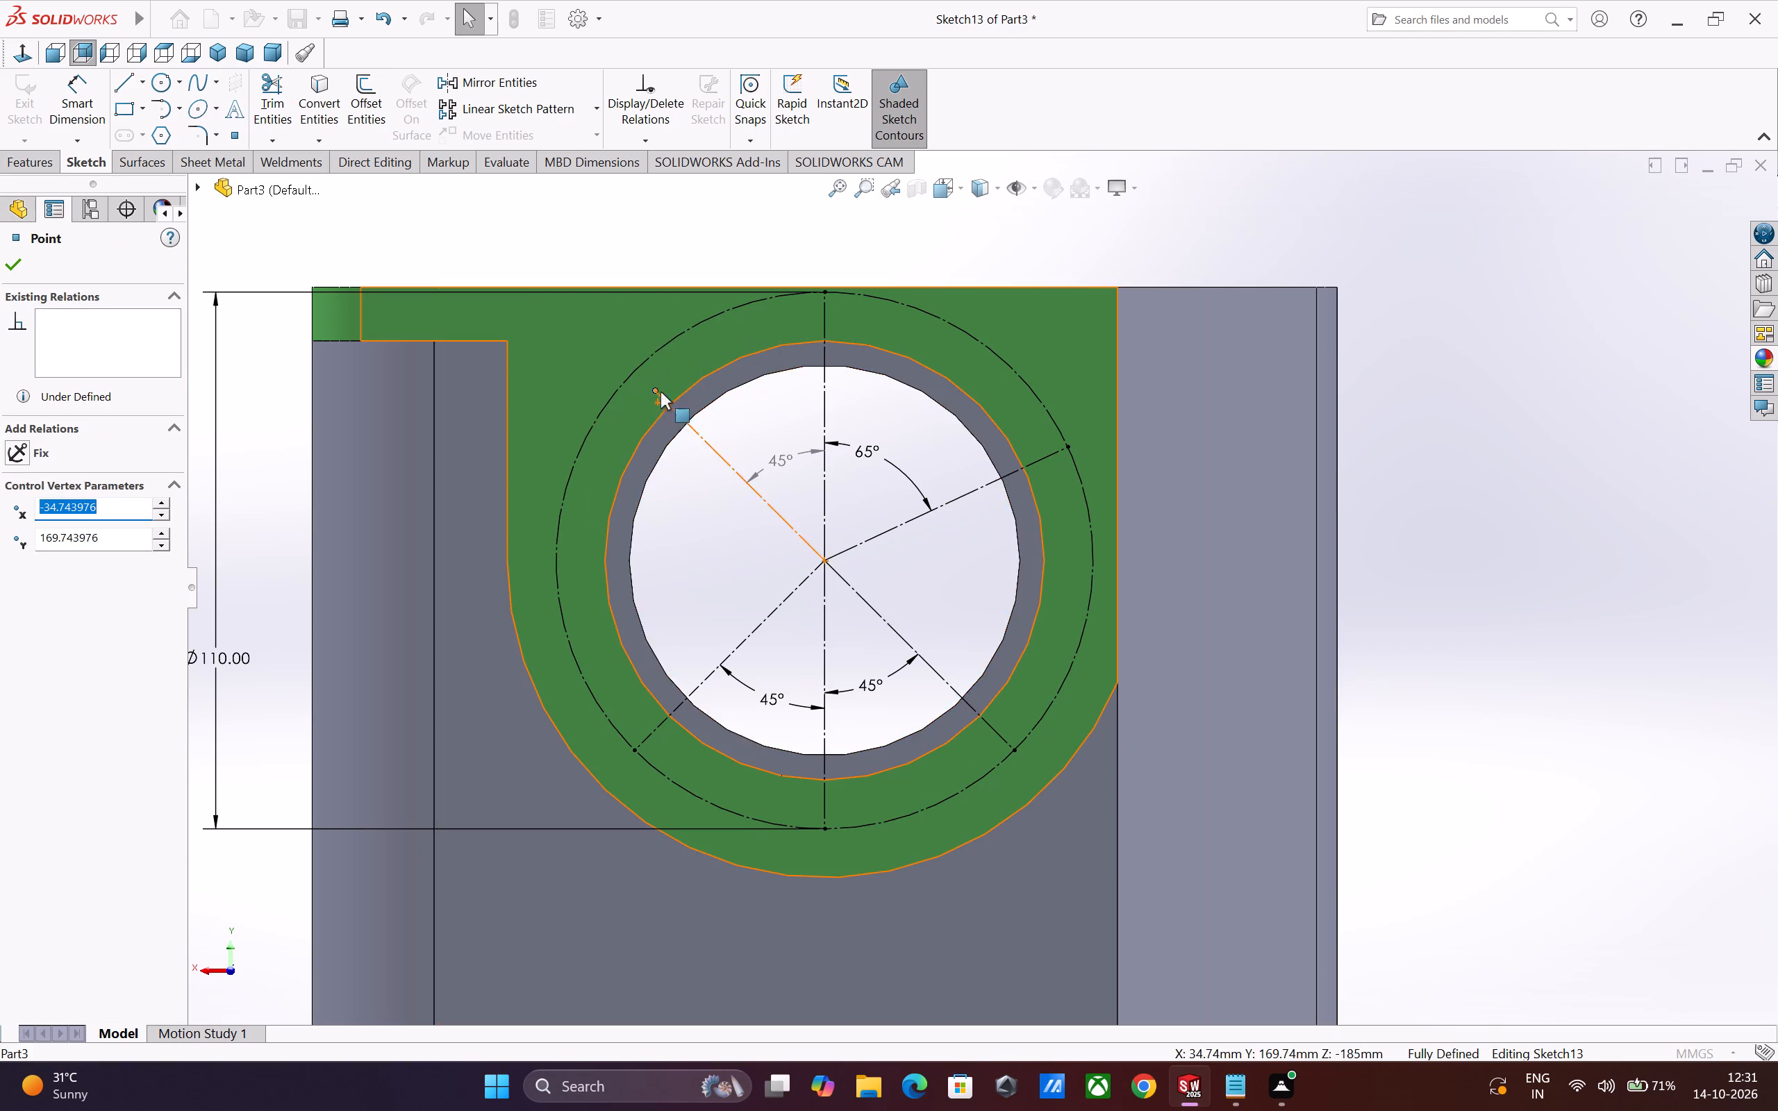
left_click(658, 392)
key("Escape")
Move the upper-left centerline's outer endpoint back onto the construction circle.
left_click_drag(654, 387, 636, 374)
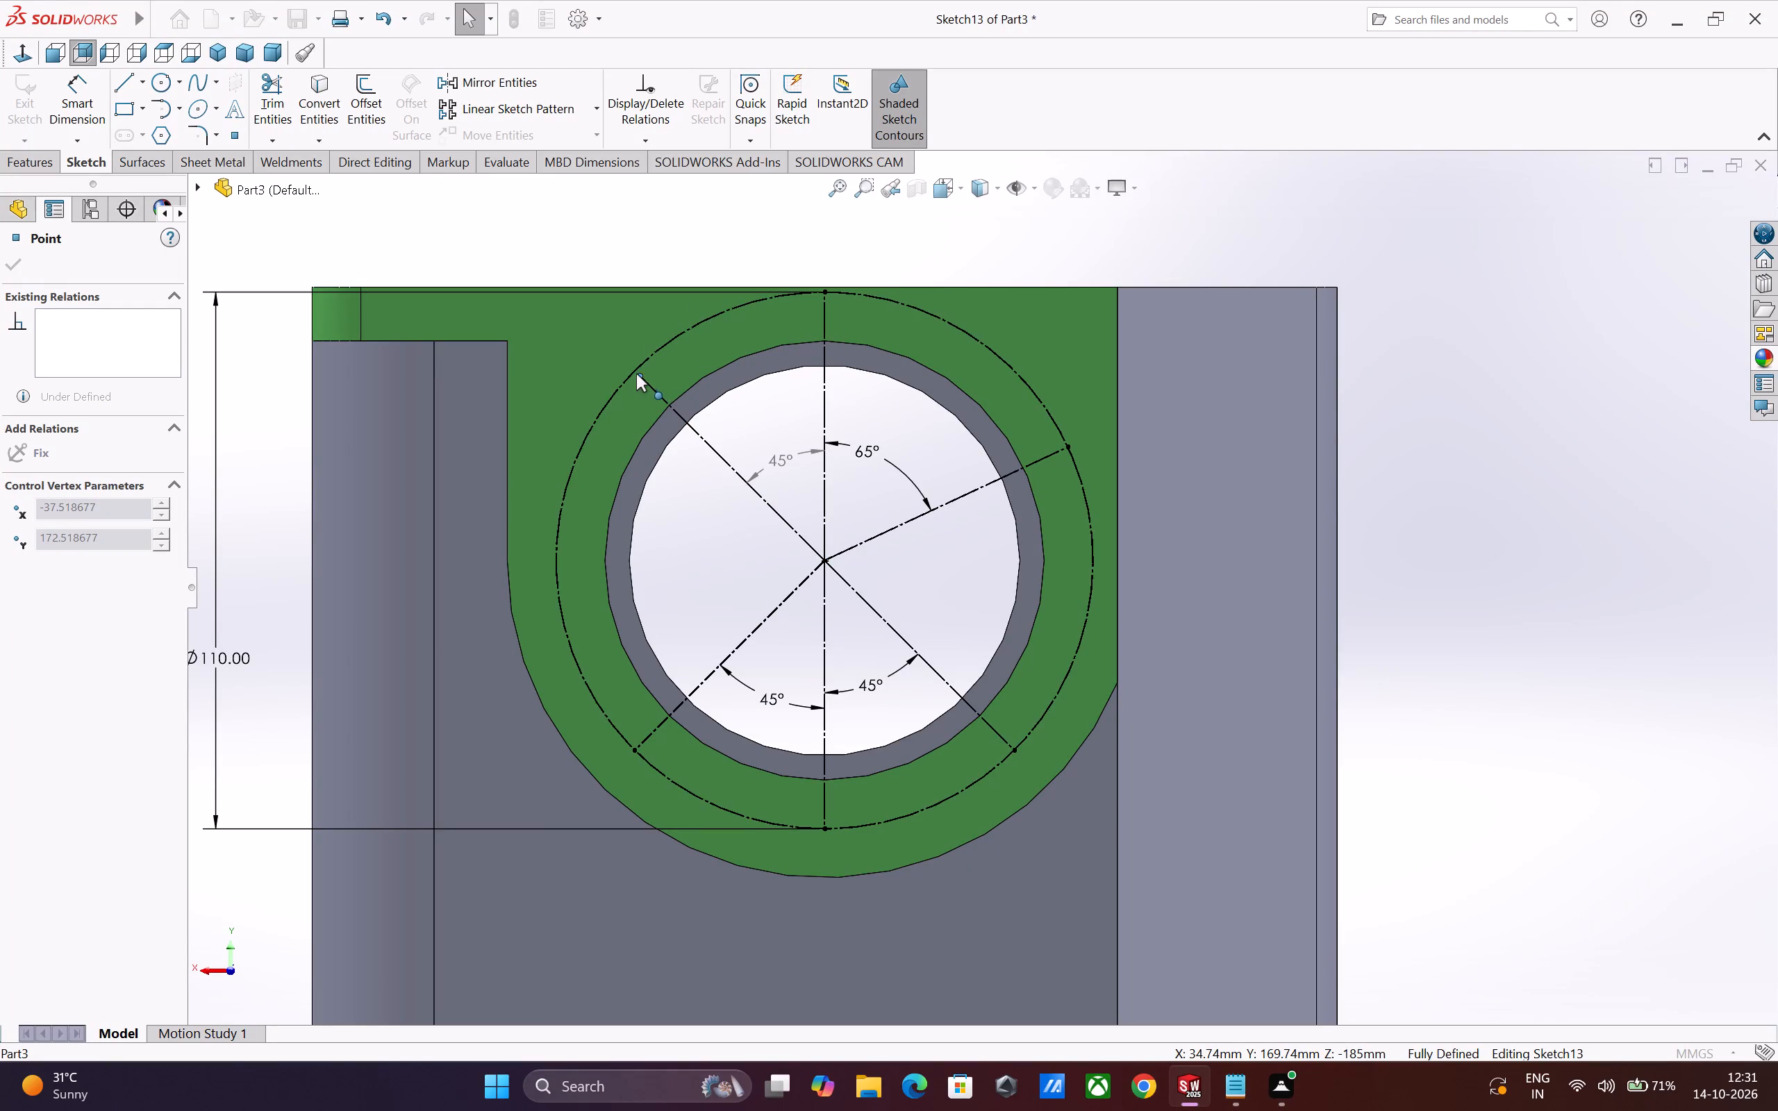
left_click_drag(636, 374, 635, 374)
Trim away the upper-left 45° centerline inside the 110 mm construction circle.
left_click(638, 386)
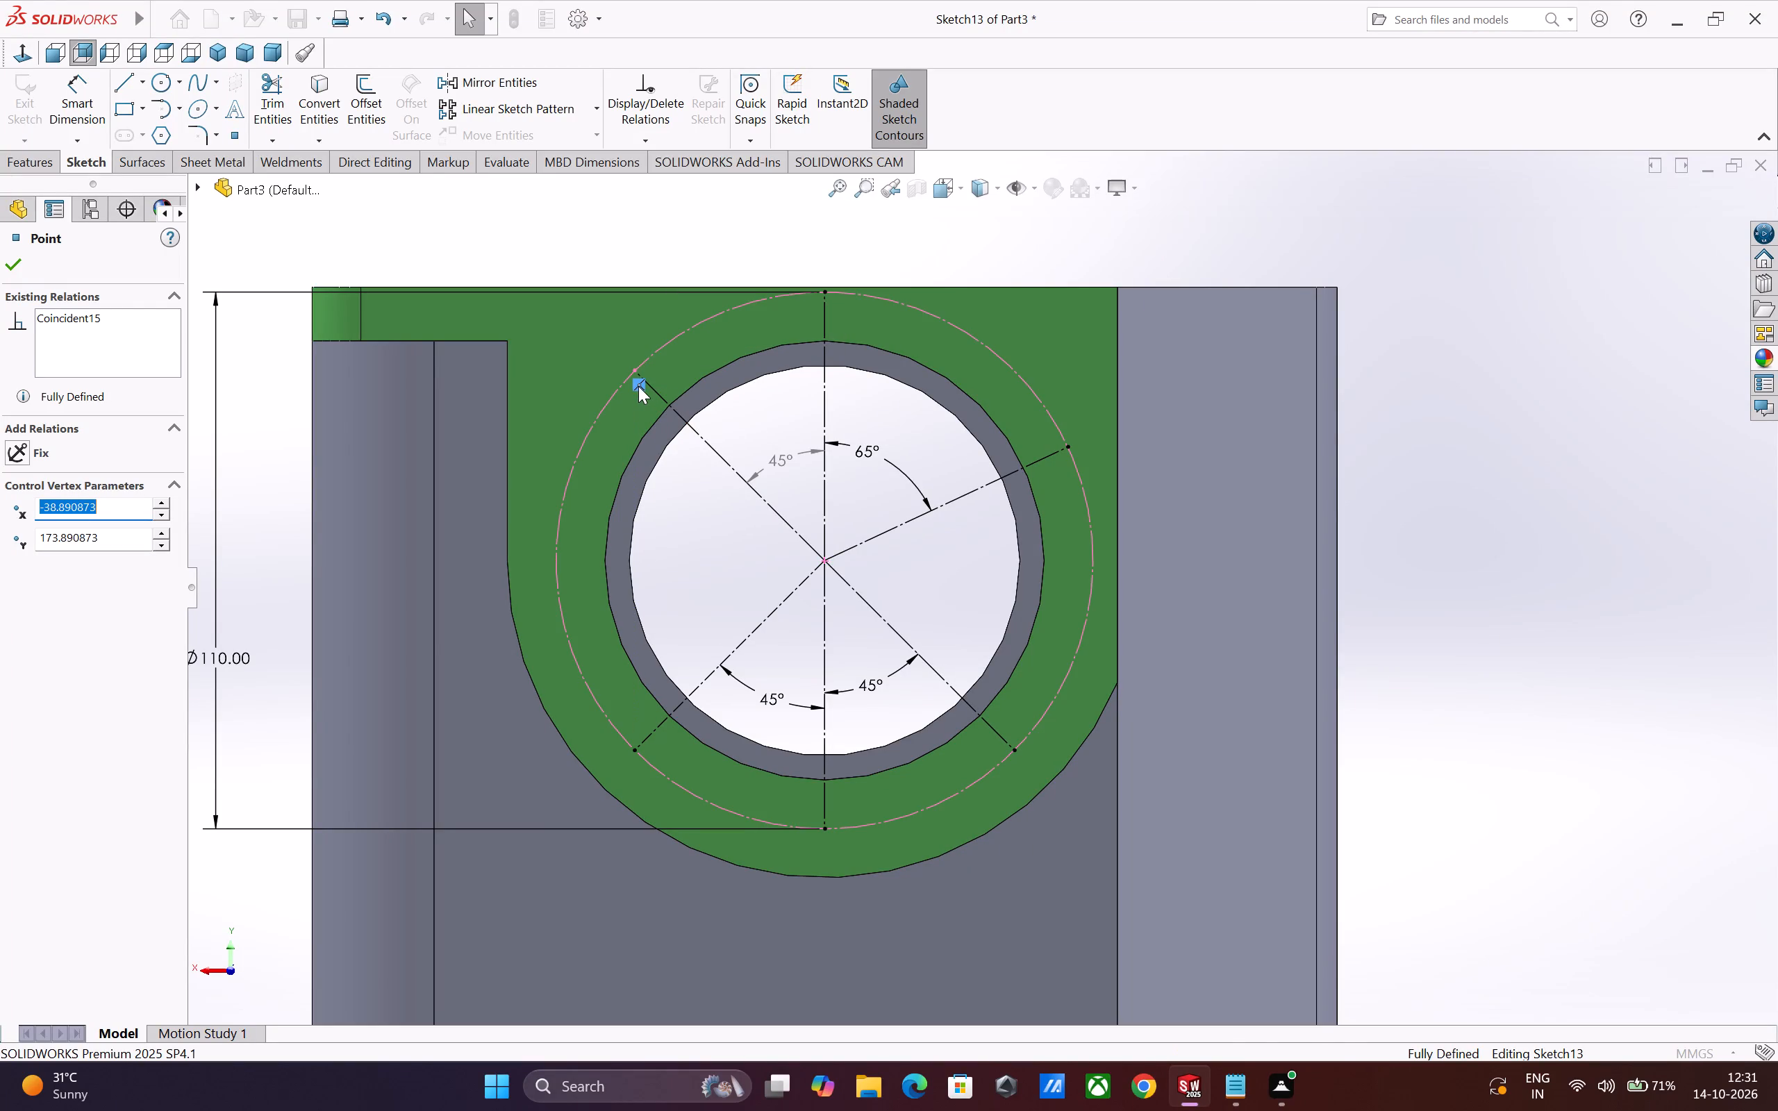
key("Escape")
key("Escape")
key("Escape")
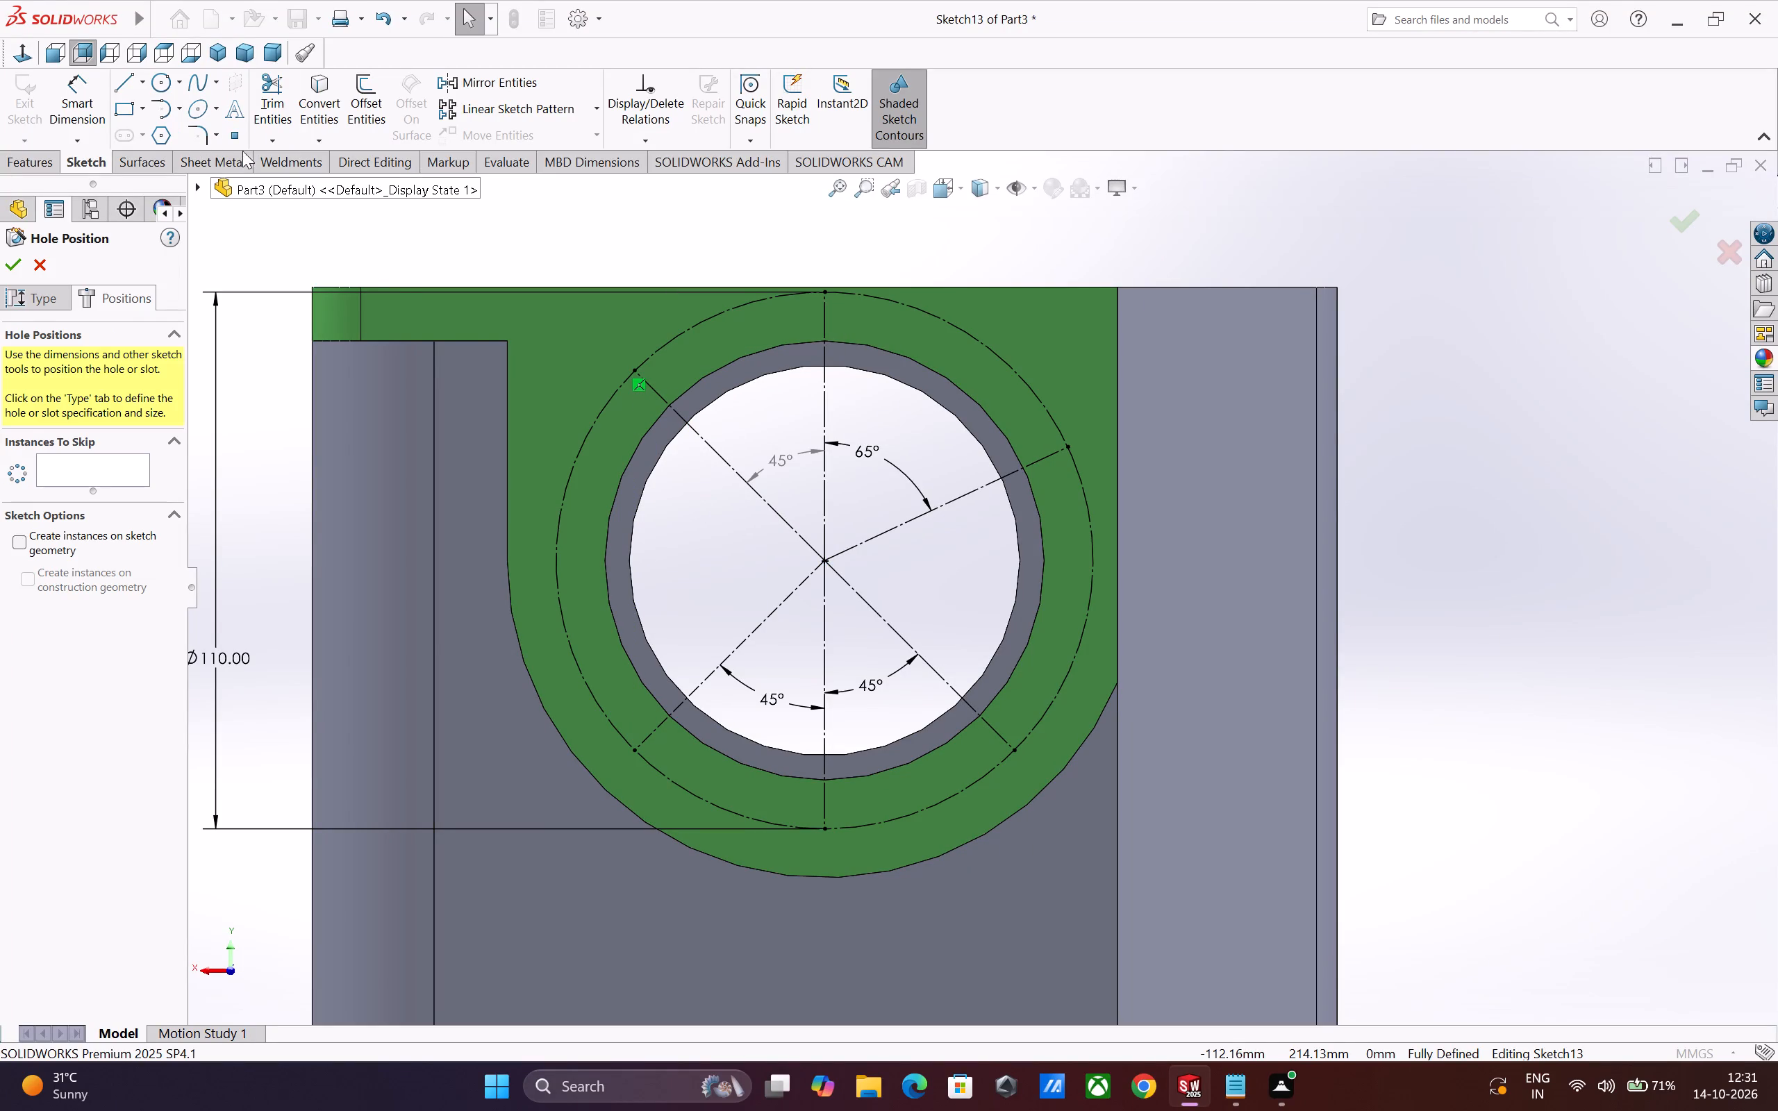
left_click(276, 109)
left_click_drag(701, 464, 733, 437)
key("Escape")
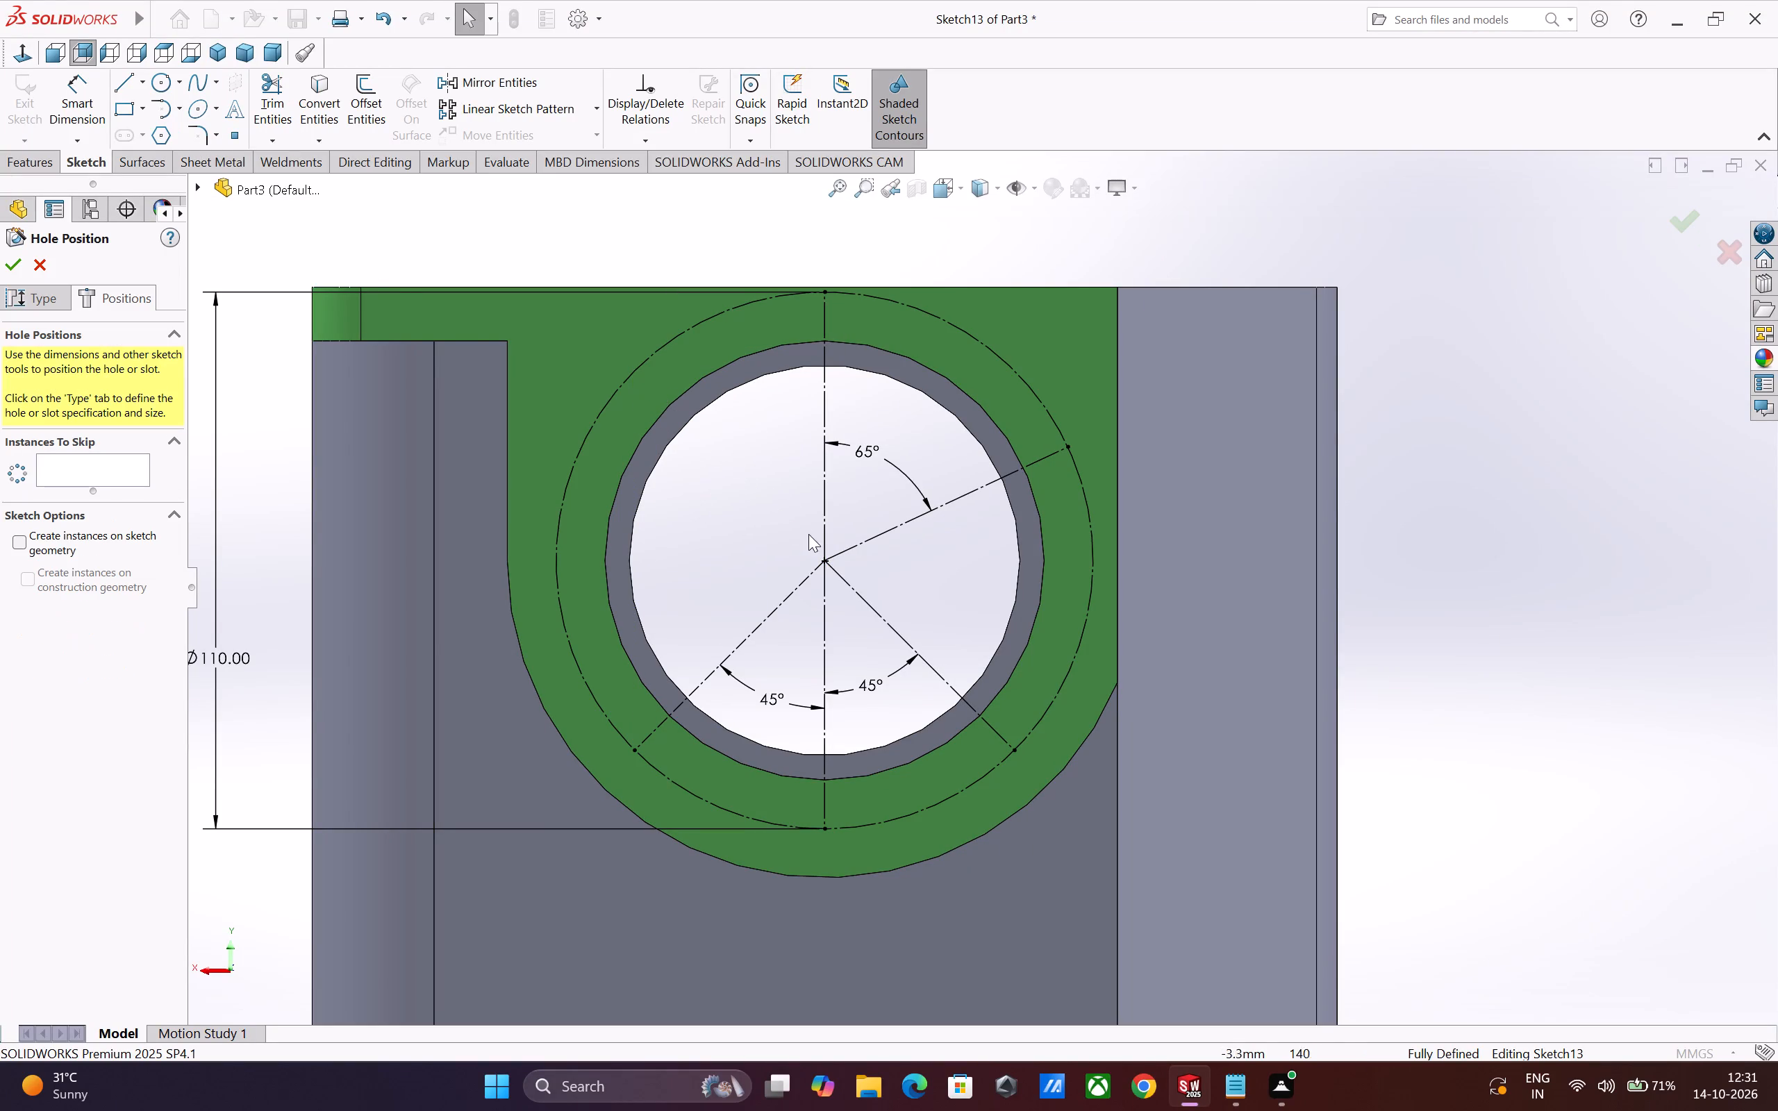
Draw a new centerline about 55 mm long from the bore centre to the upper-left part of the construction circle.
left_click(143, 87)
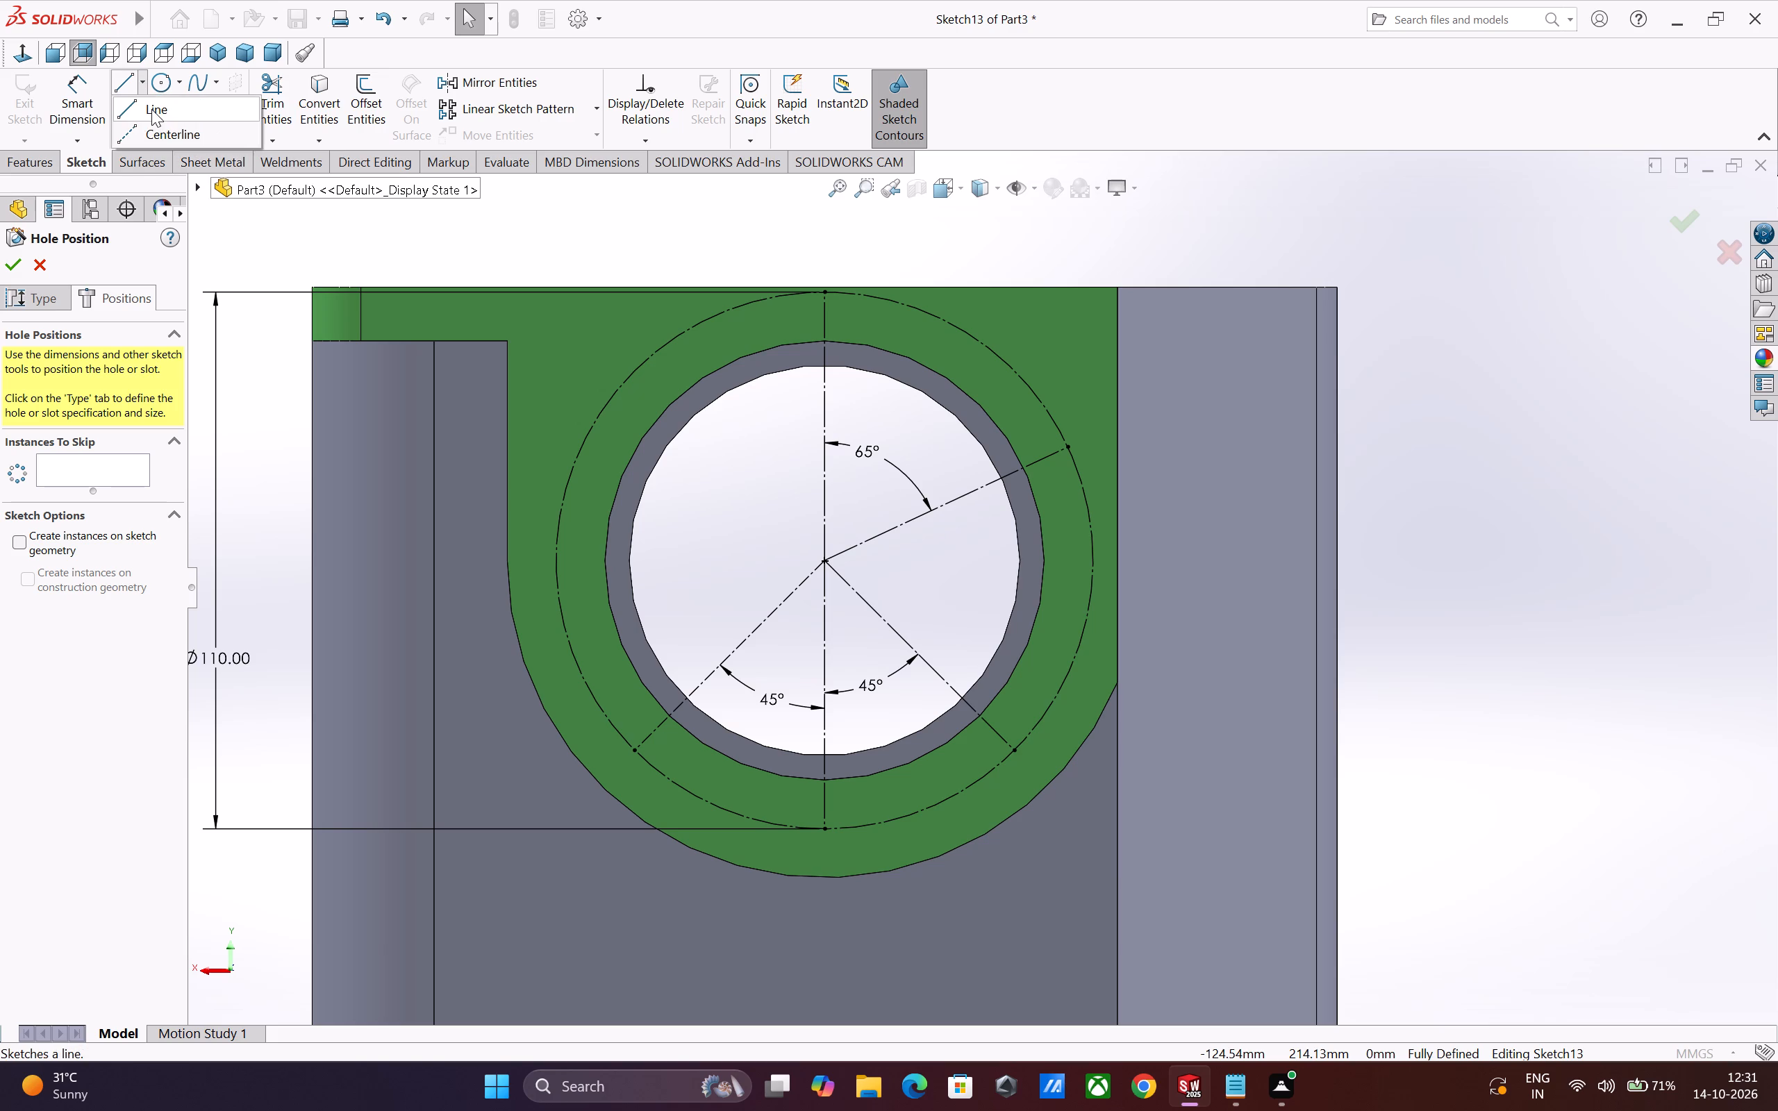
left_click(167, 145)
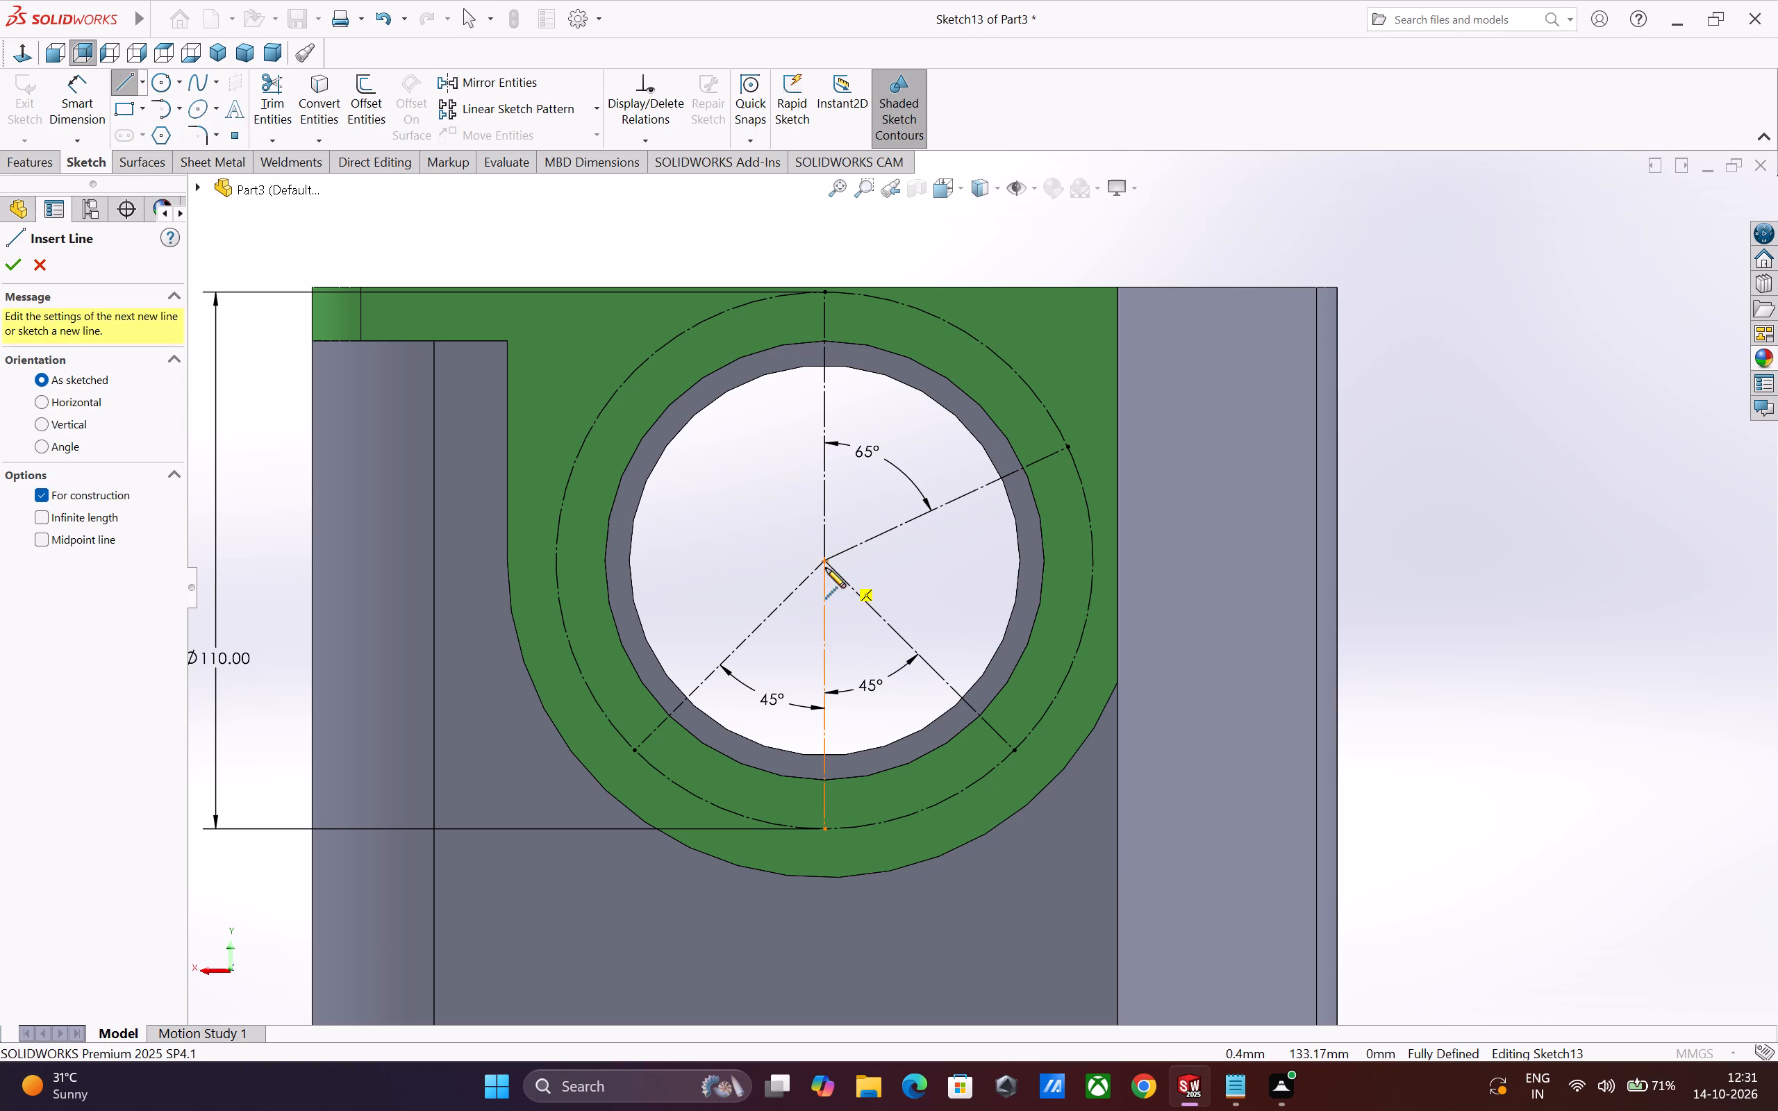
left_click(825, 560)
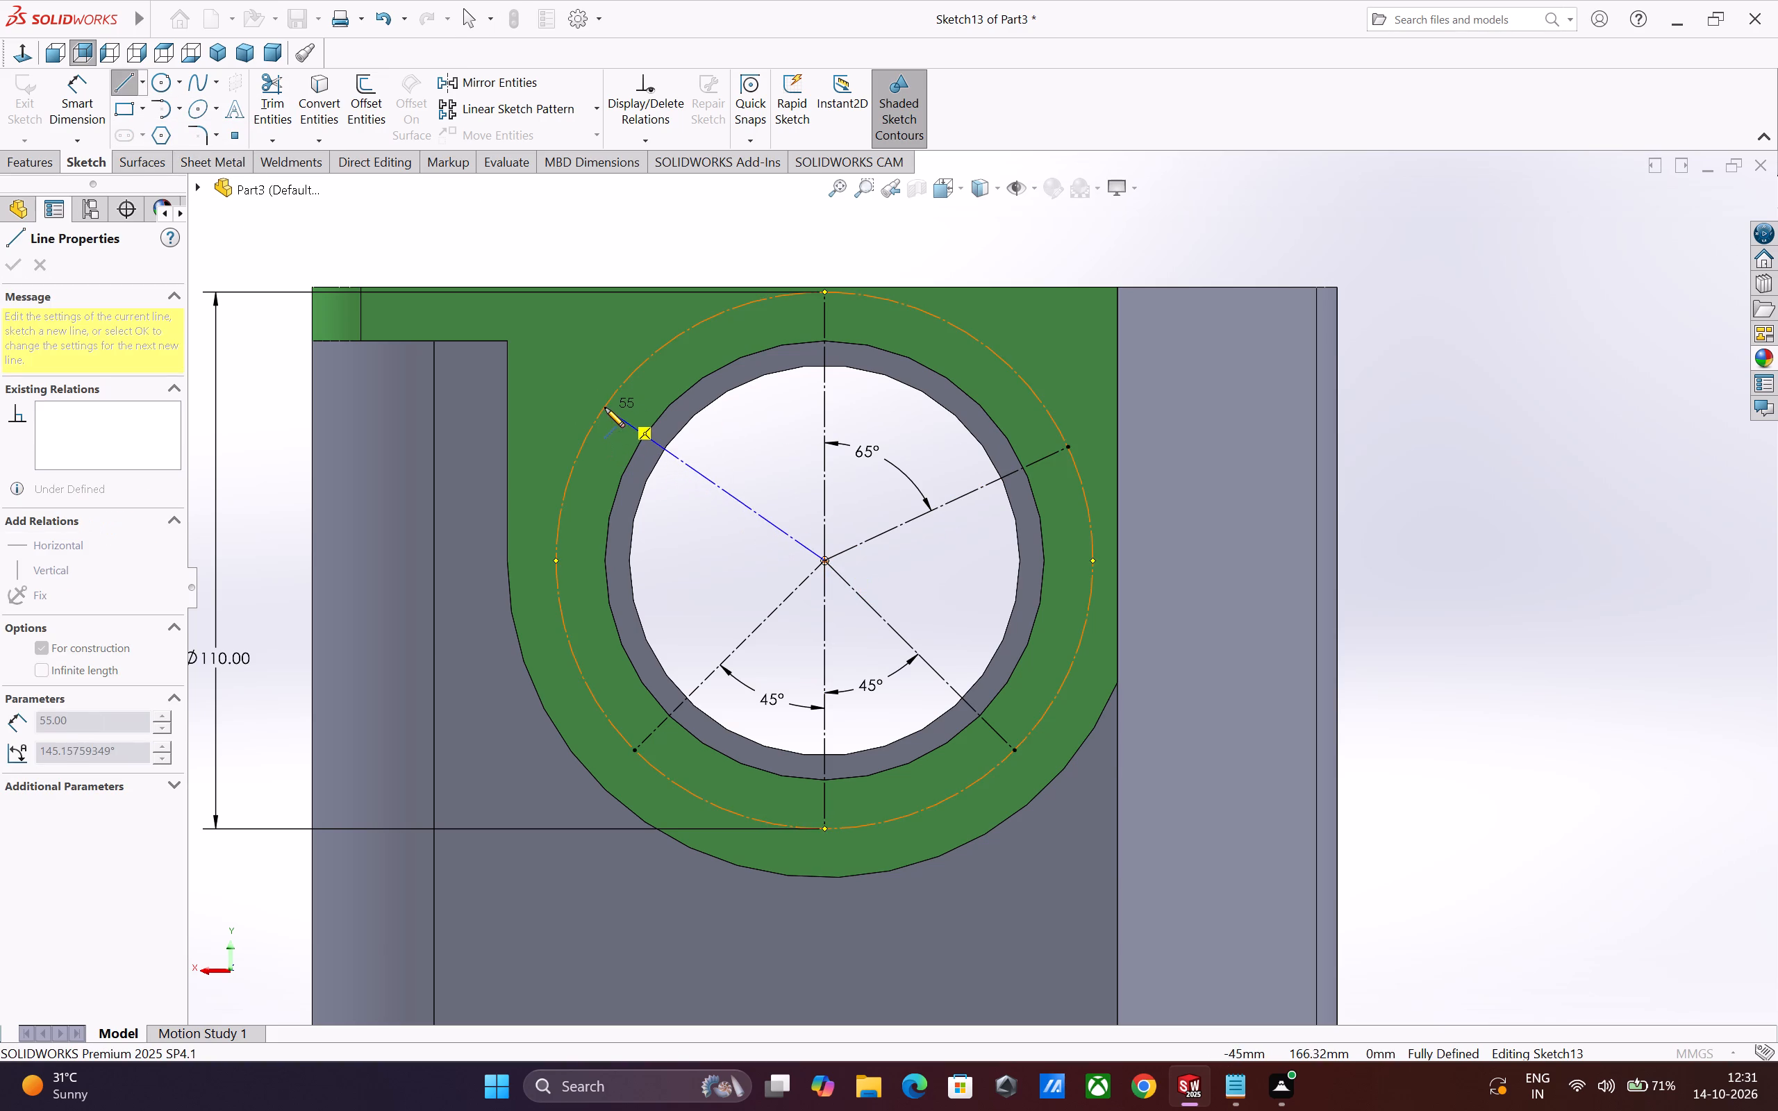
left_click(605, 408)
key("Escape")
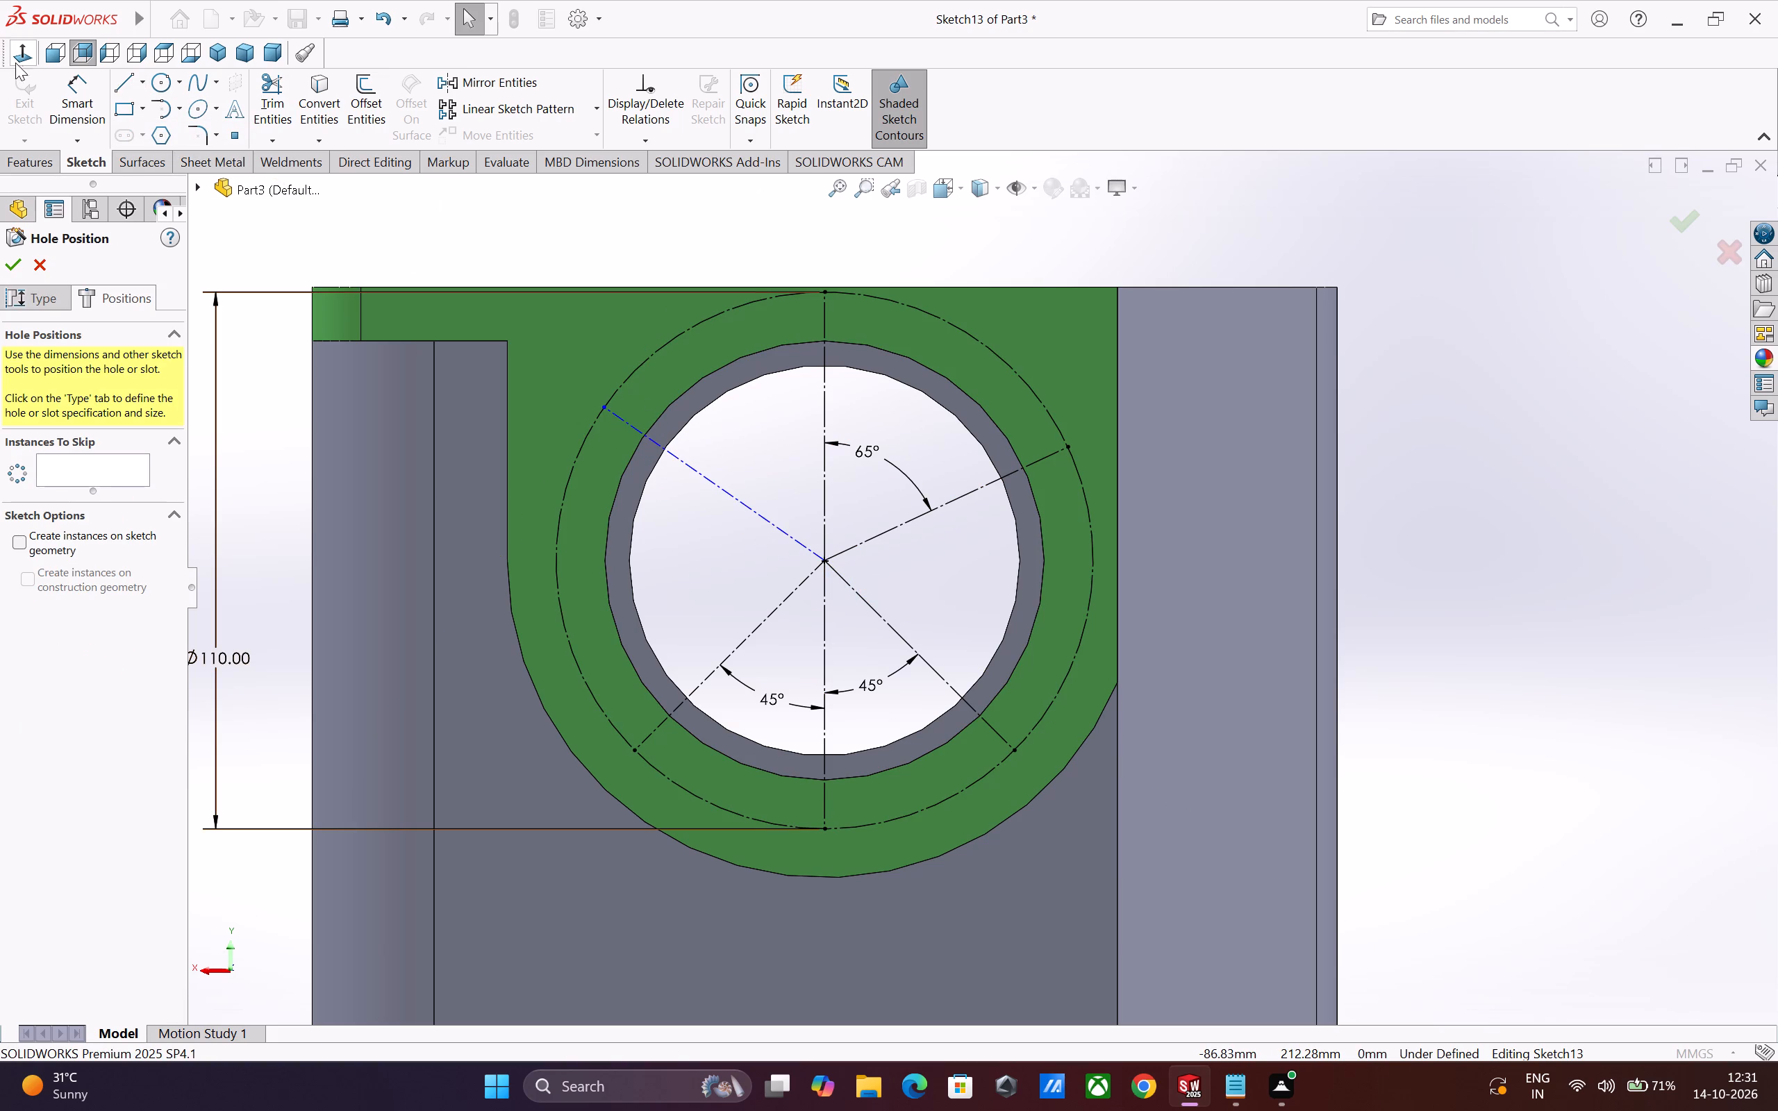
Dimension the angle between the upper vertical centerline and the new upper-left centerline as 55°.
left_click(74, 116)
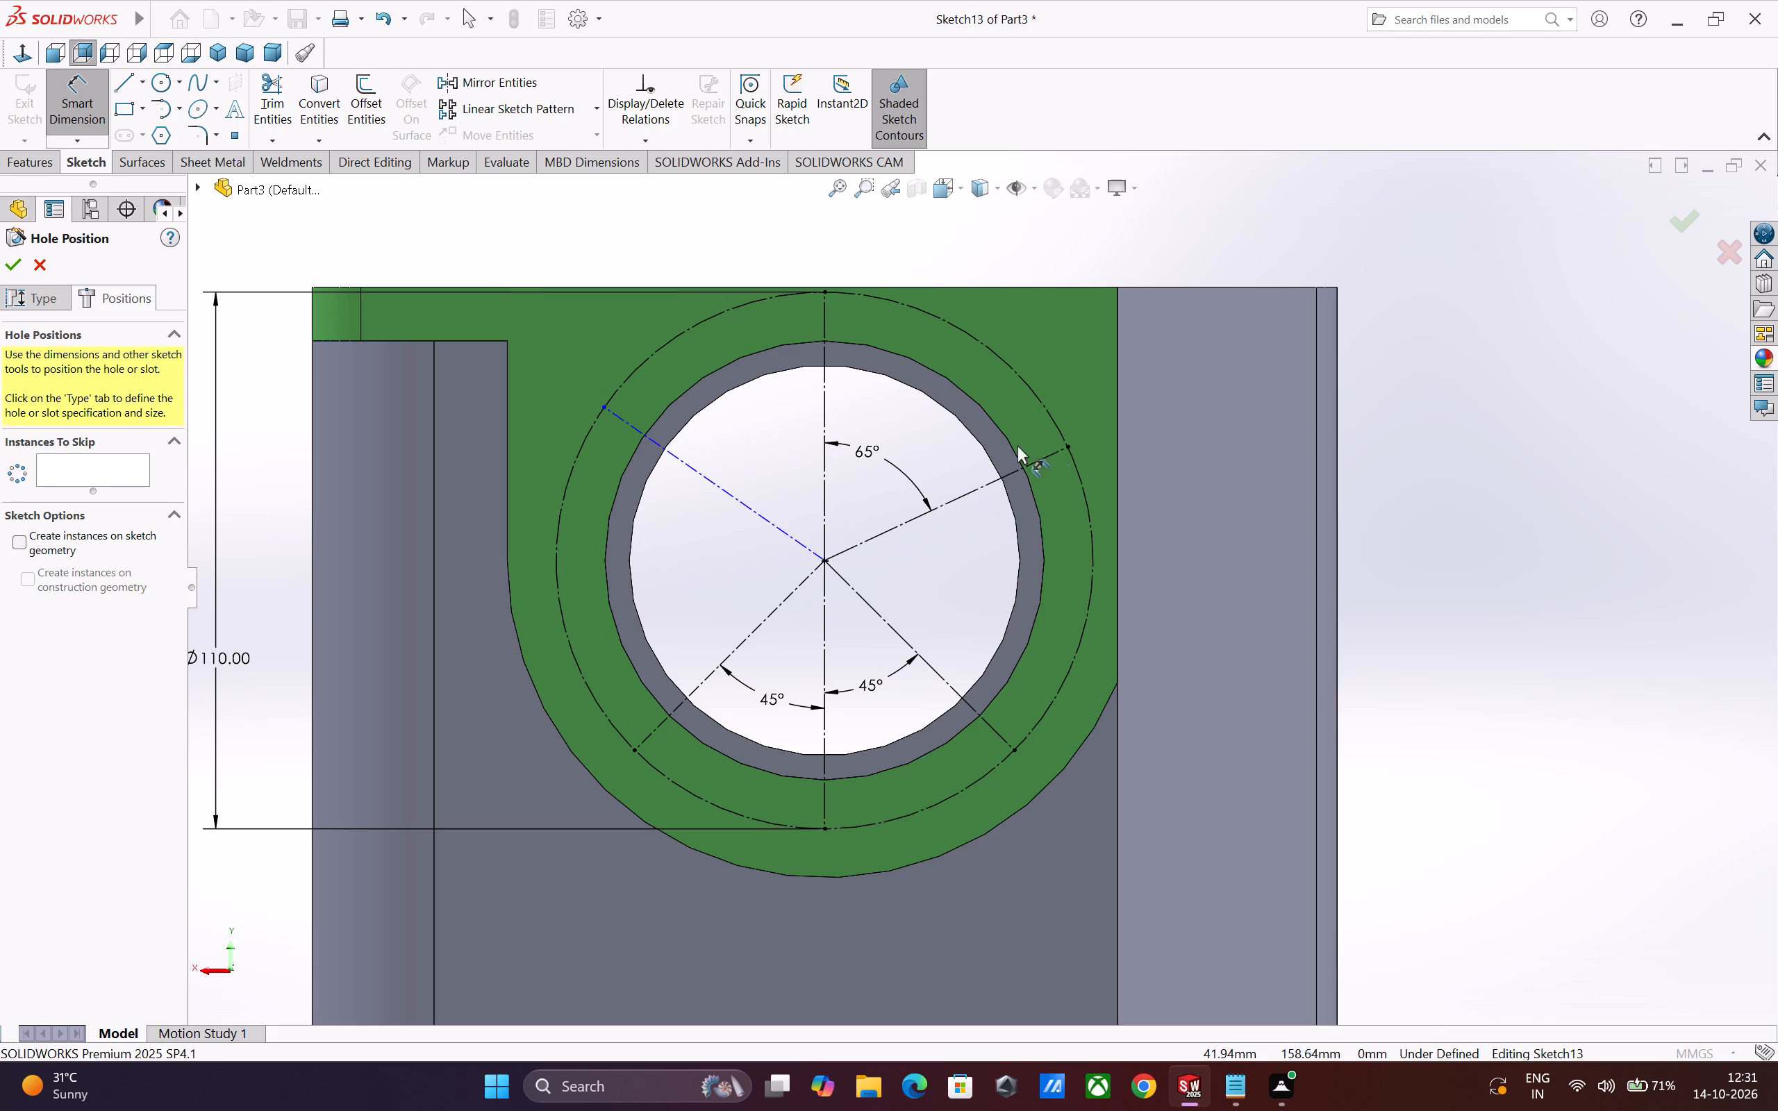
left_click(826, 485)
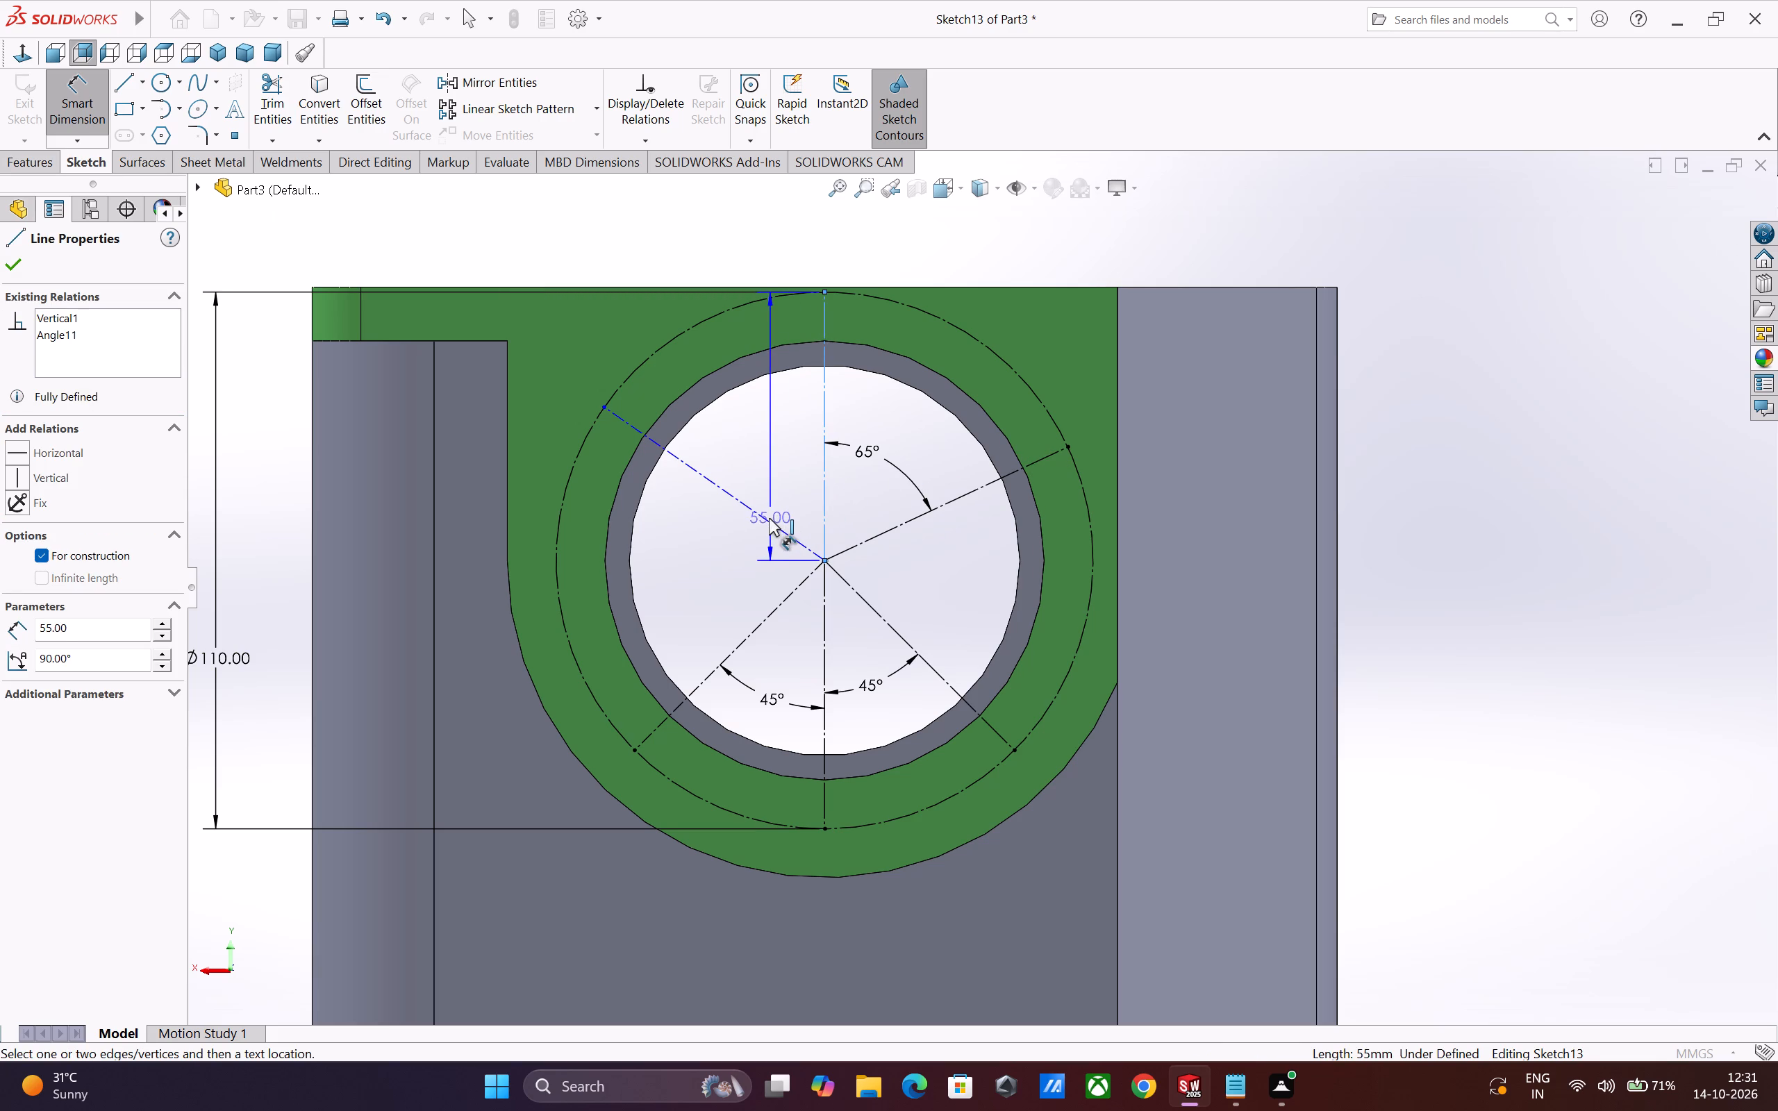
left_click(768, 520)
left_click(762, 458)
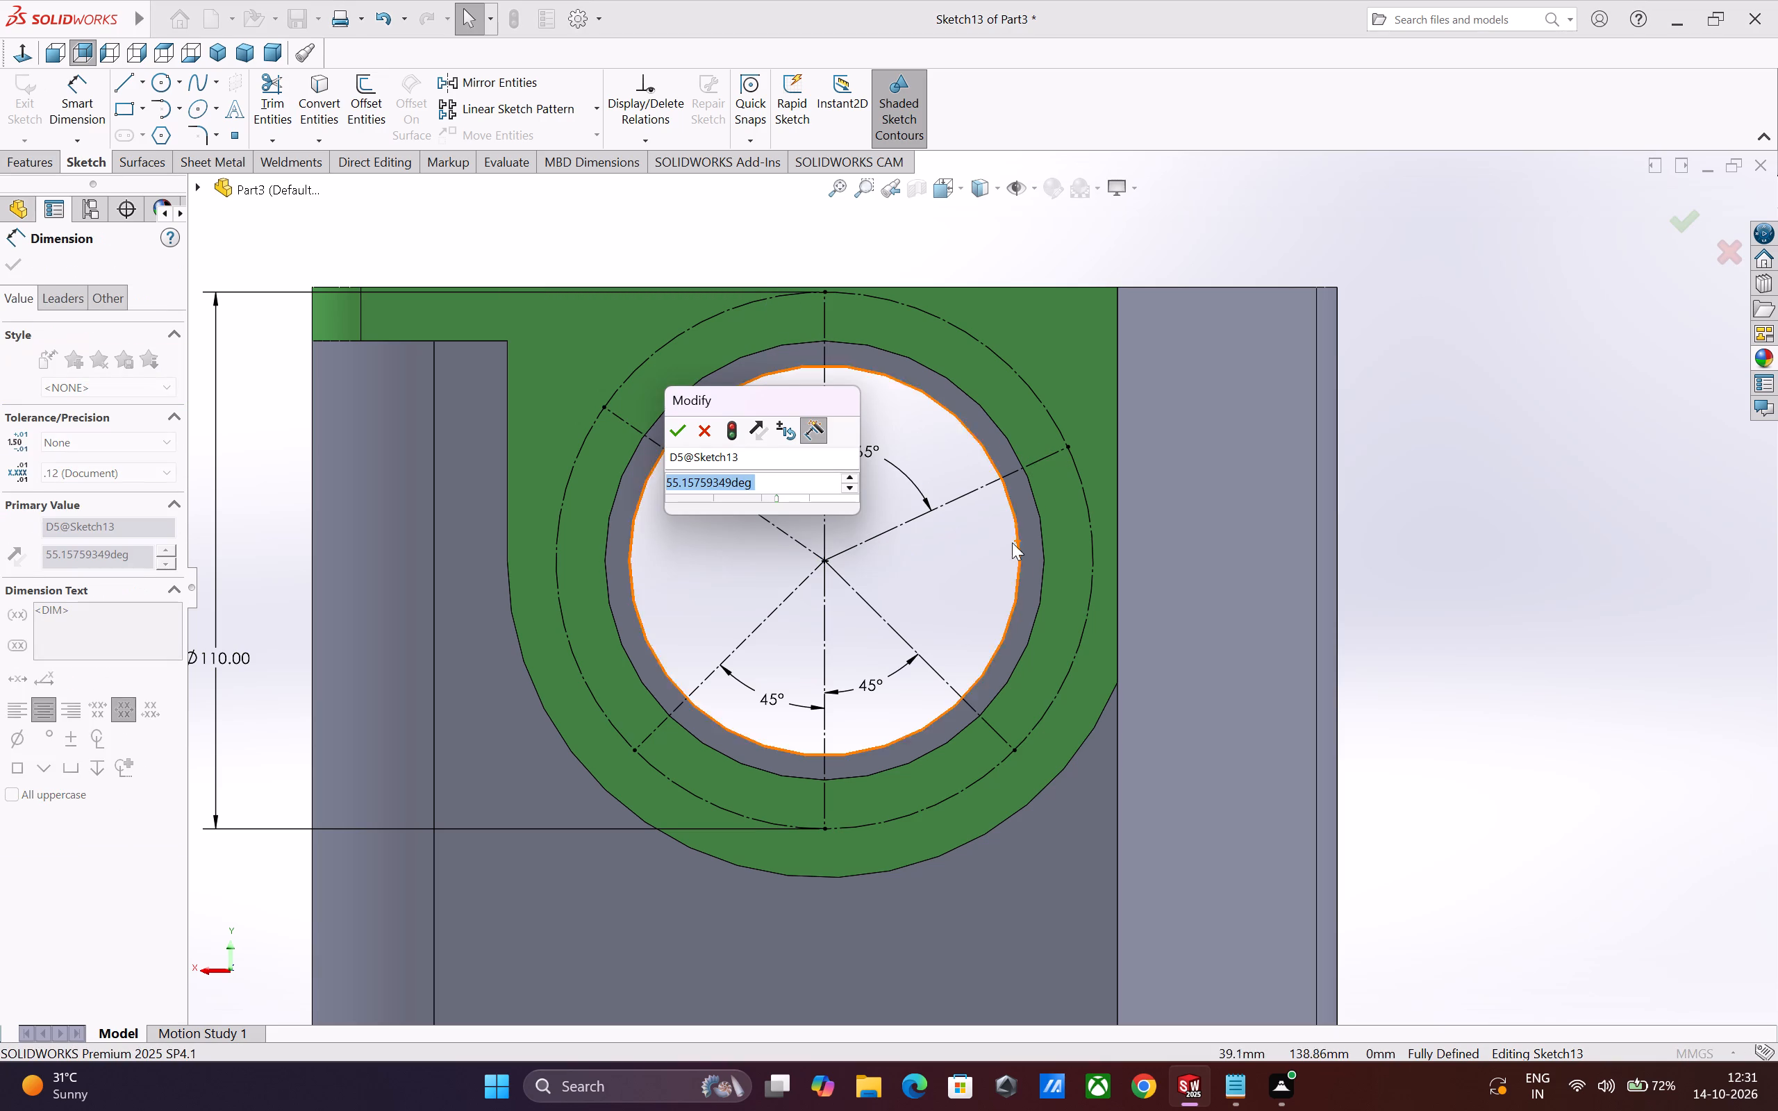
key("5")
key("5")
key("Return")
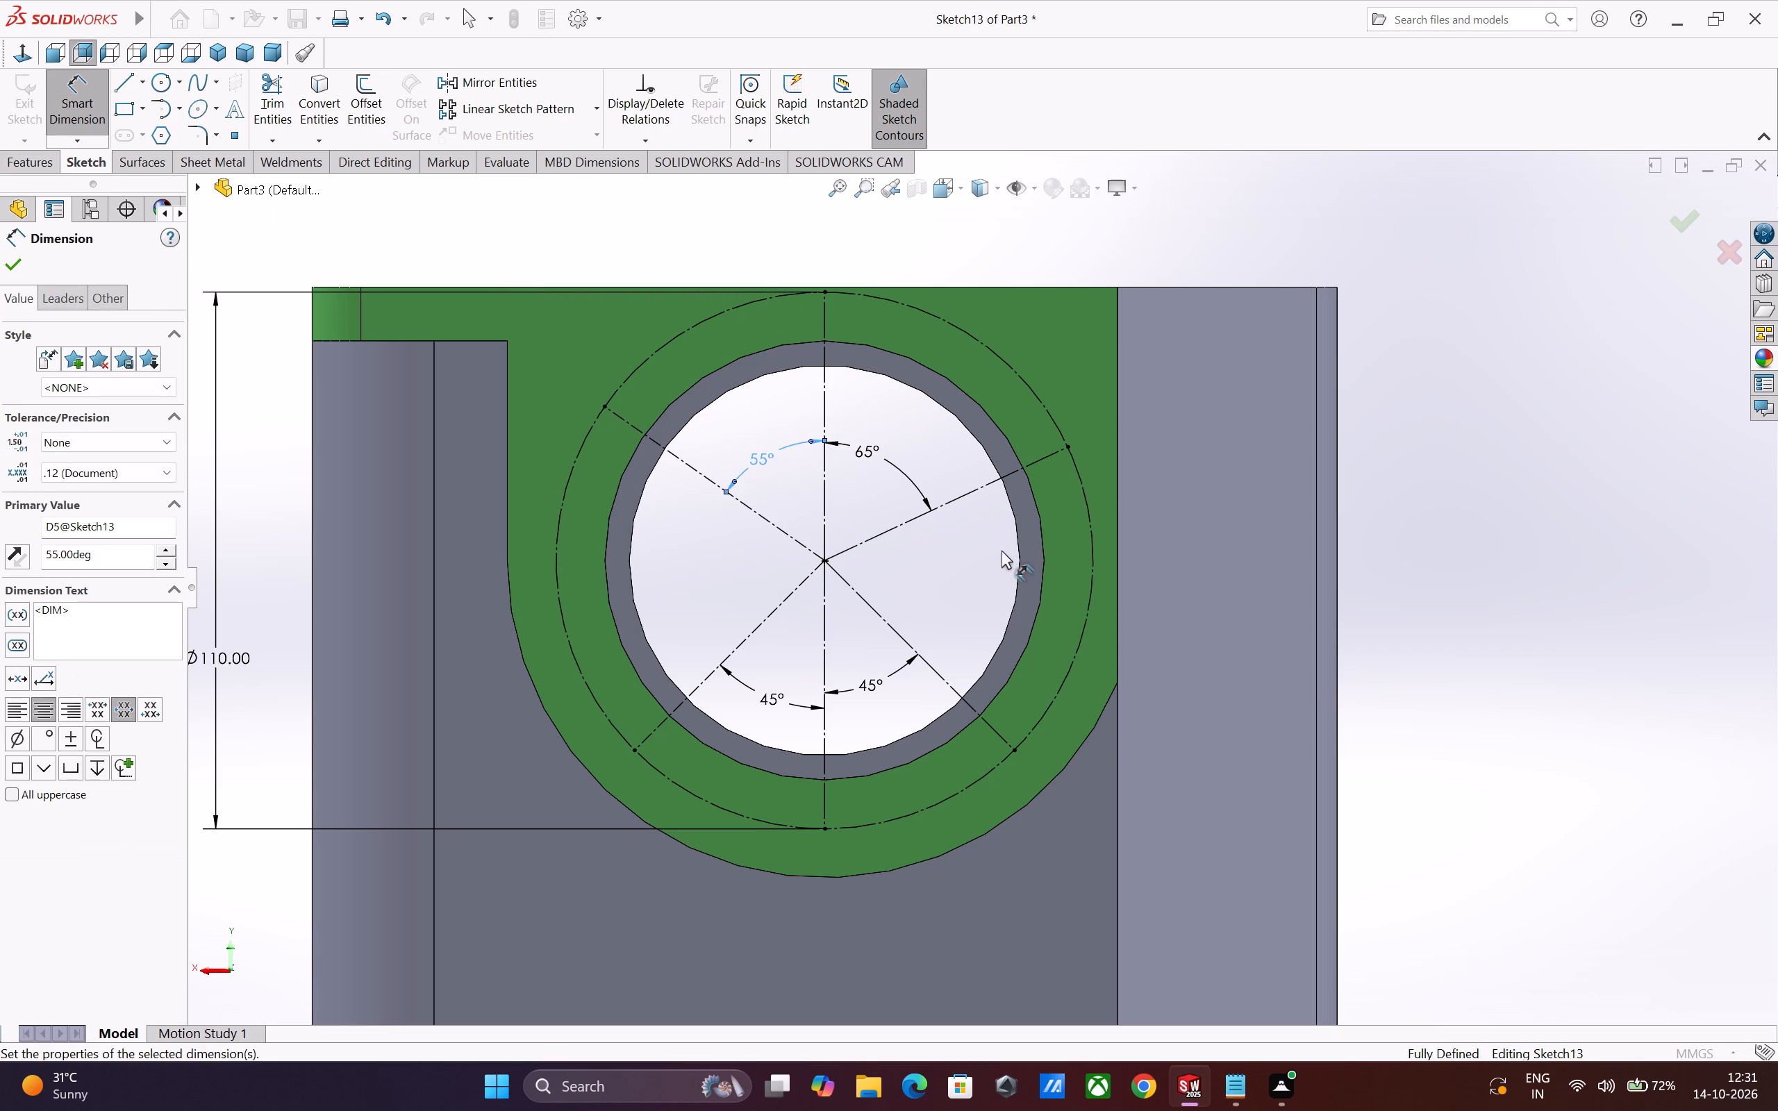
left_click(1215, 459)
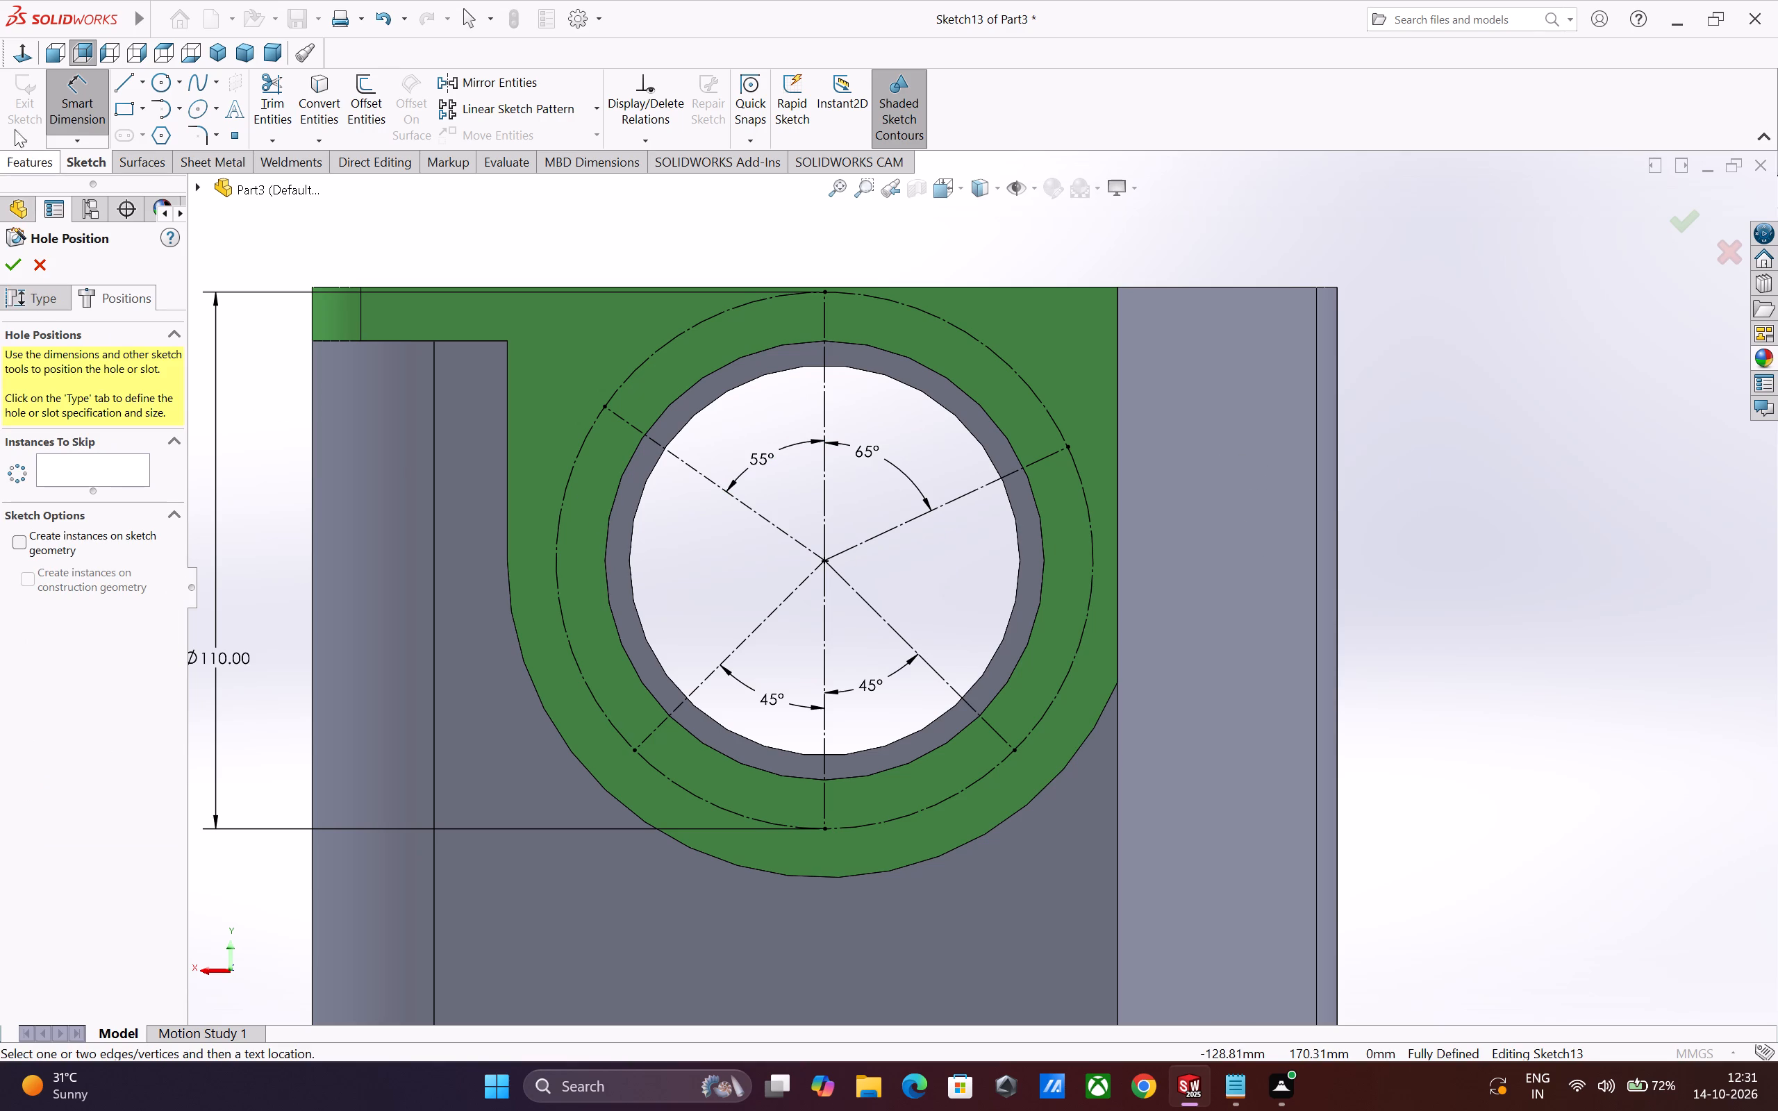
Place M8 tapped hole points at the outer endpoints of the four angled centerlines and finish the hole feature.
left_click(243, 142)
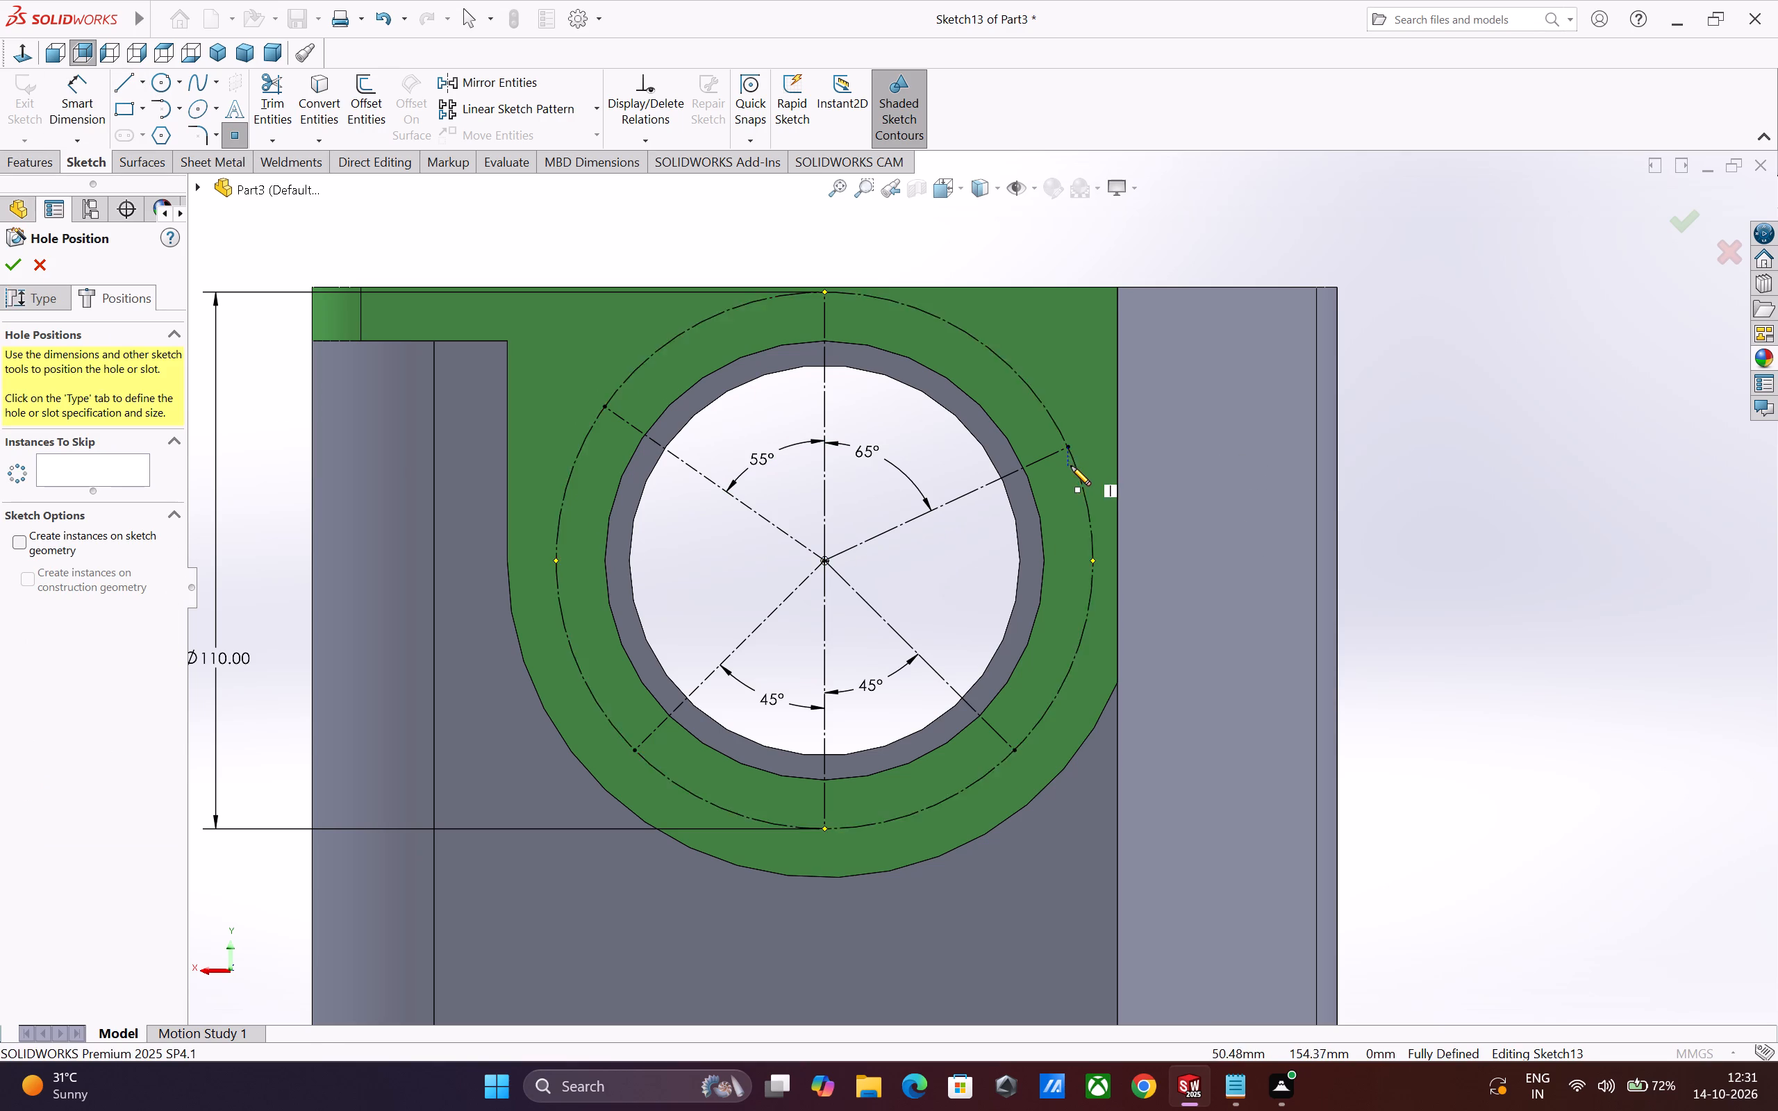
left_click(1070, 448)
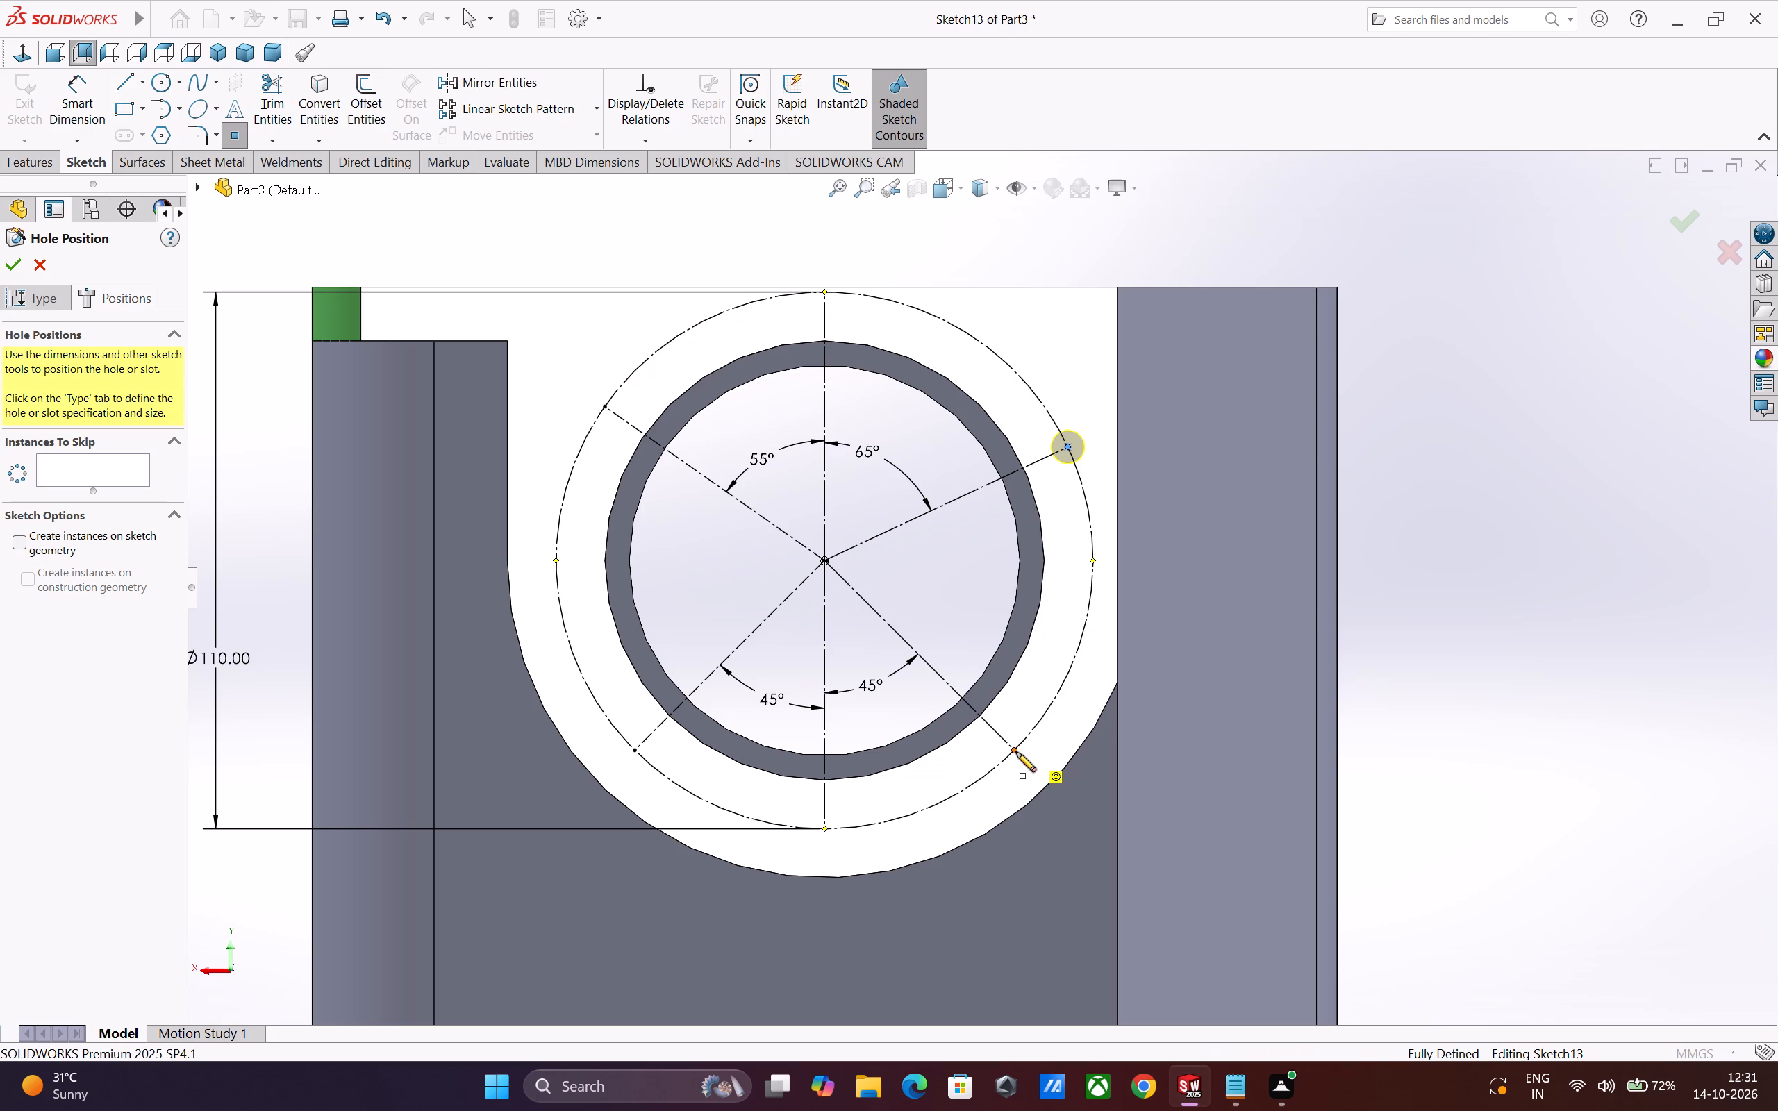
left_click(1016, 752)
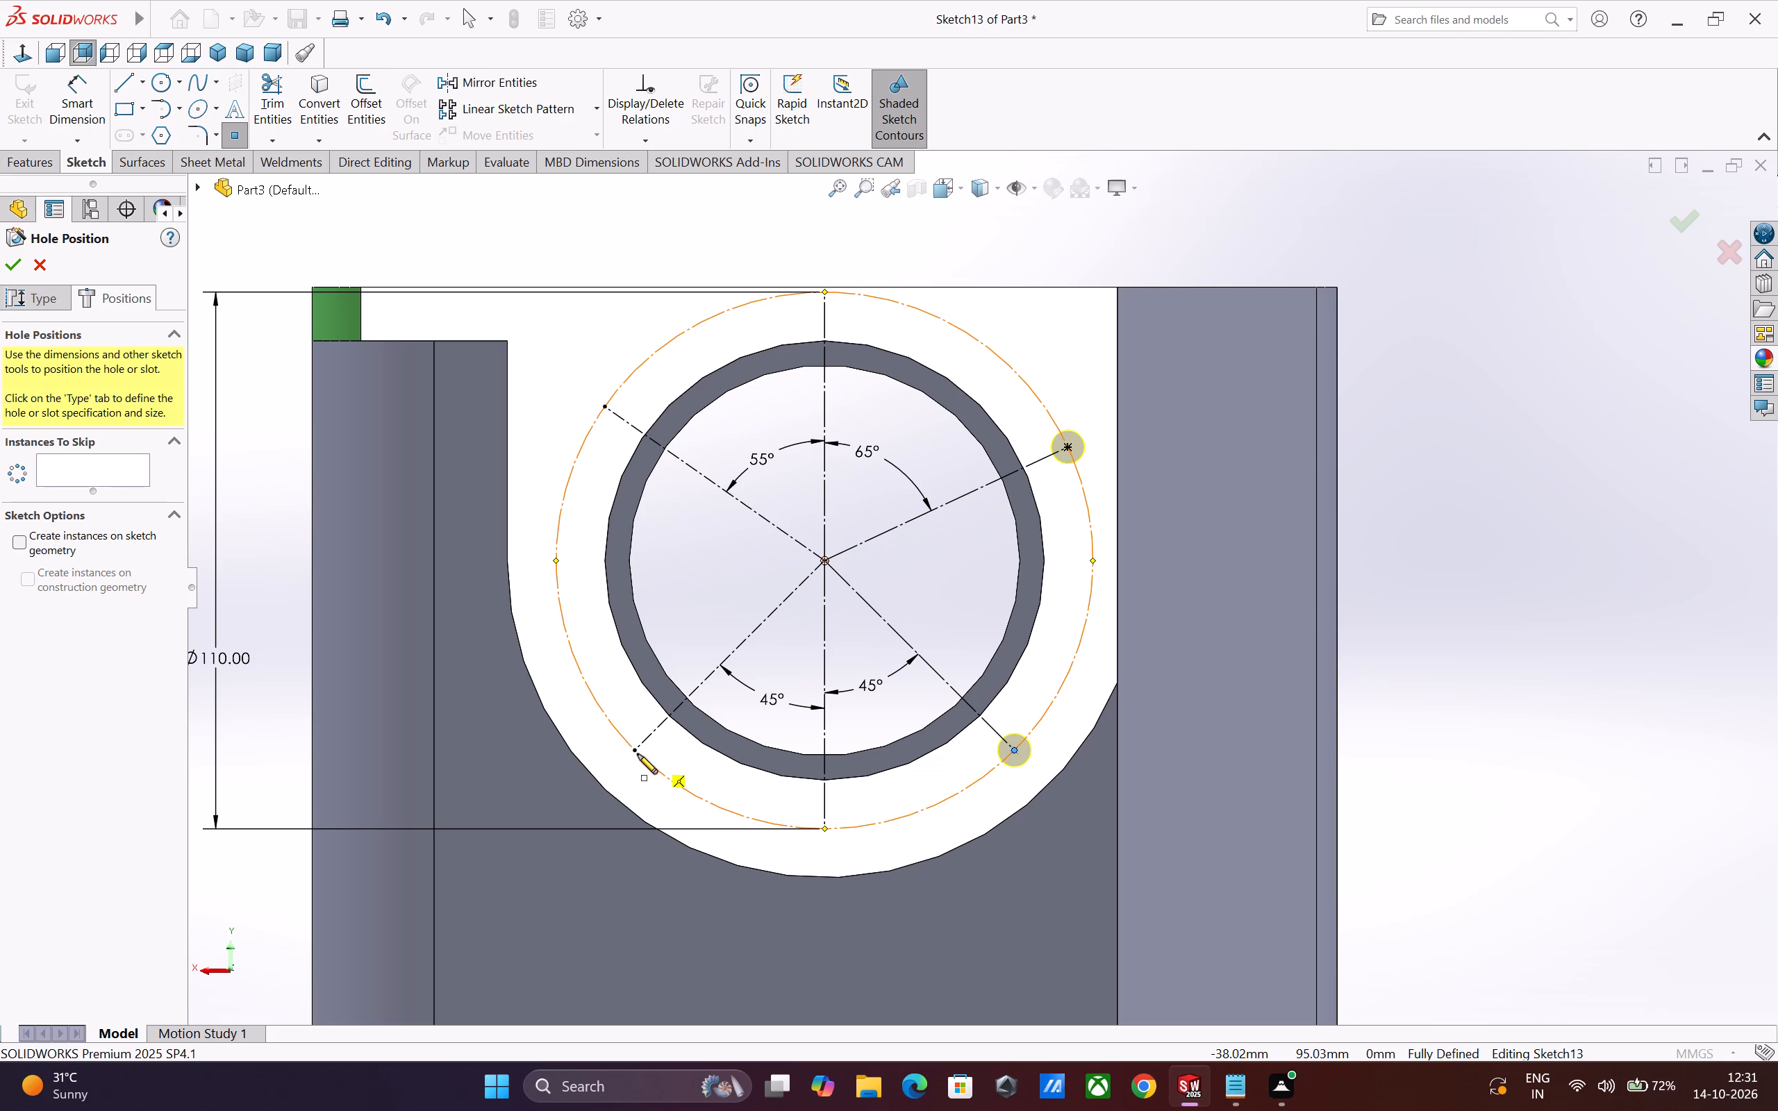
left_click(633, 749)
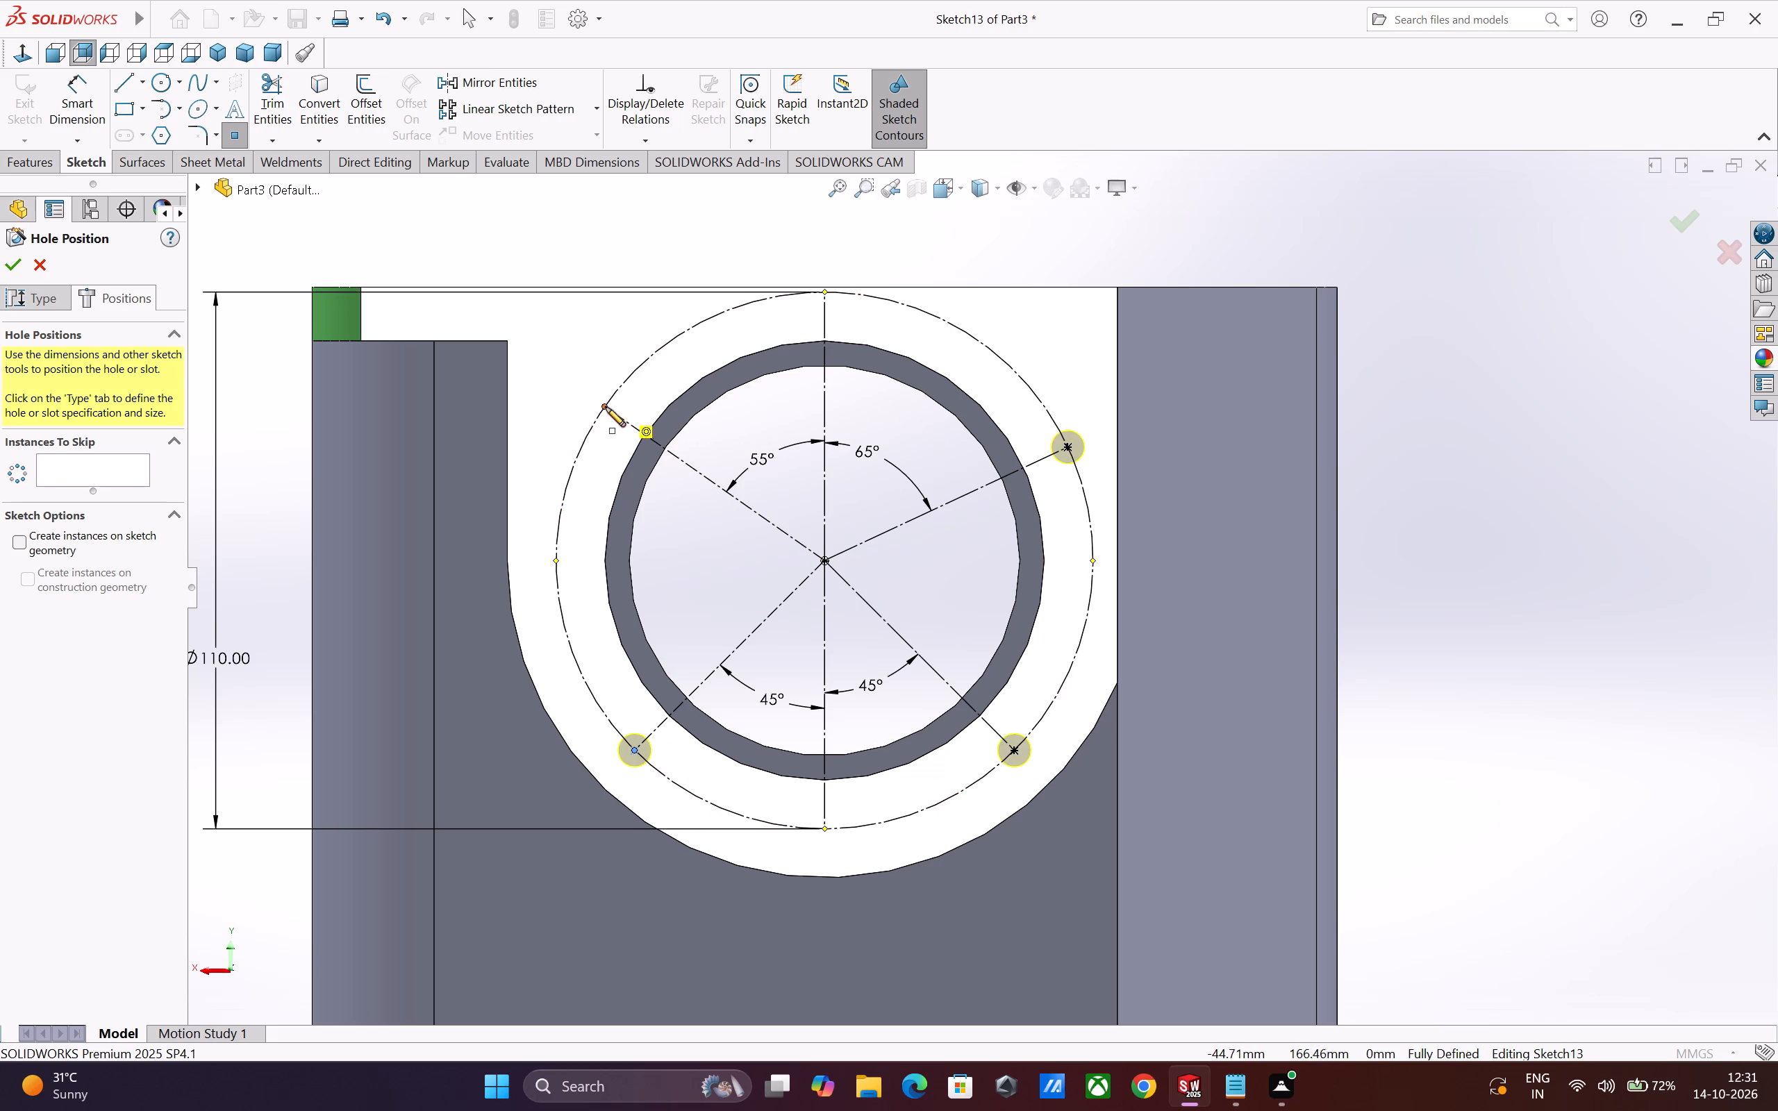
left_click(605, 406)
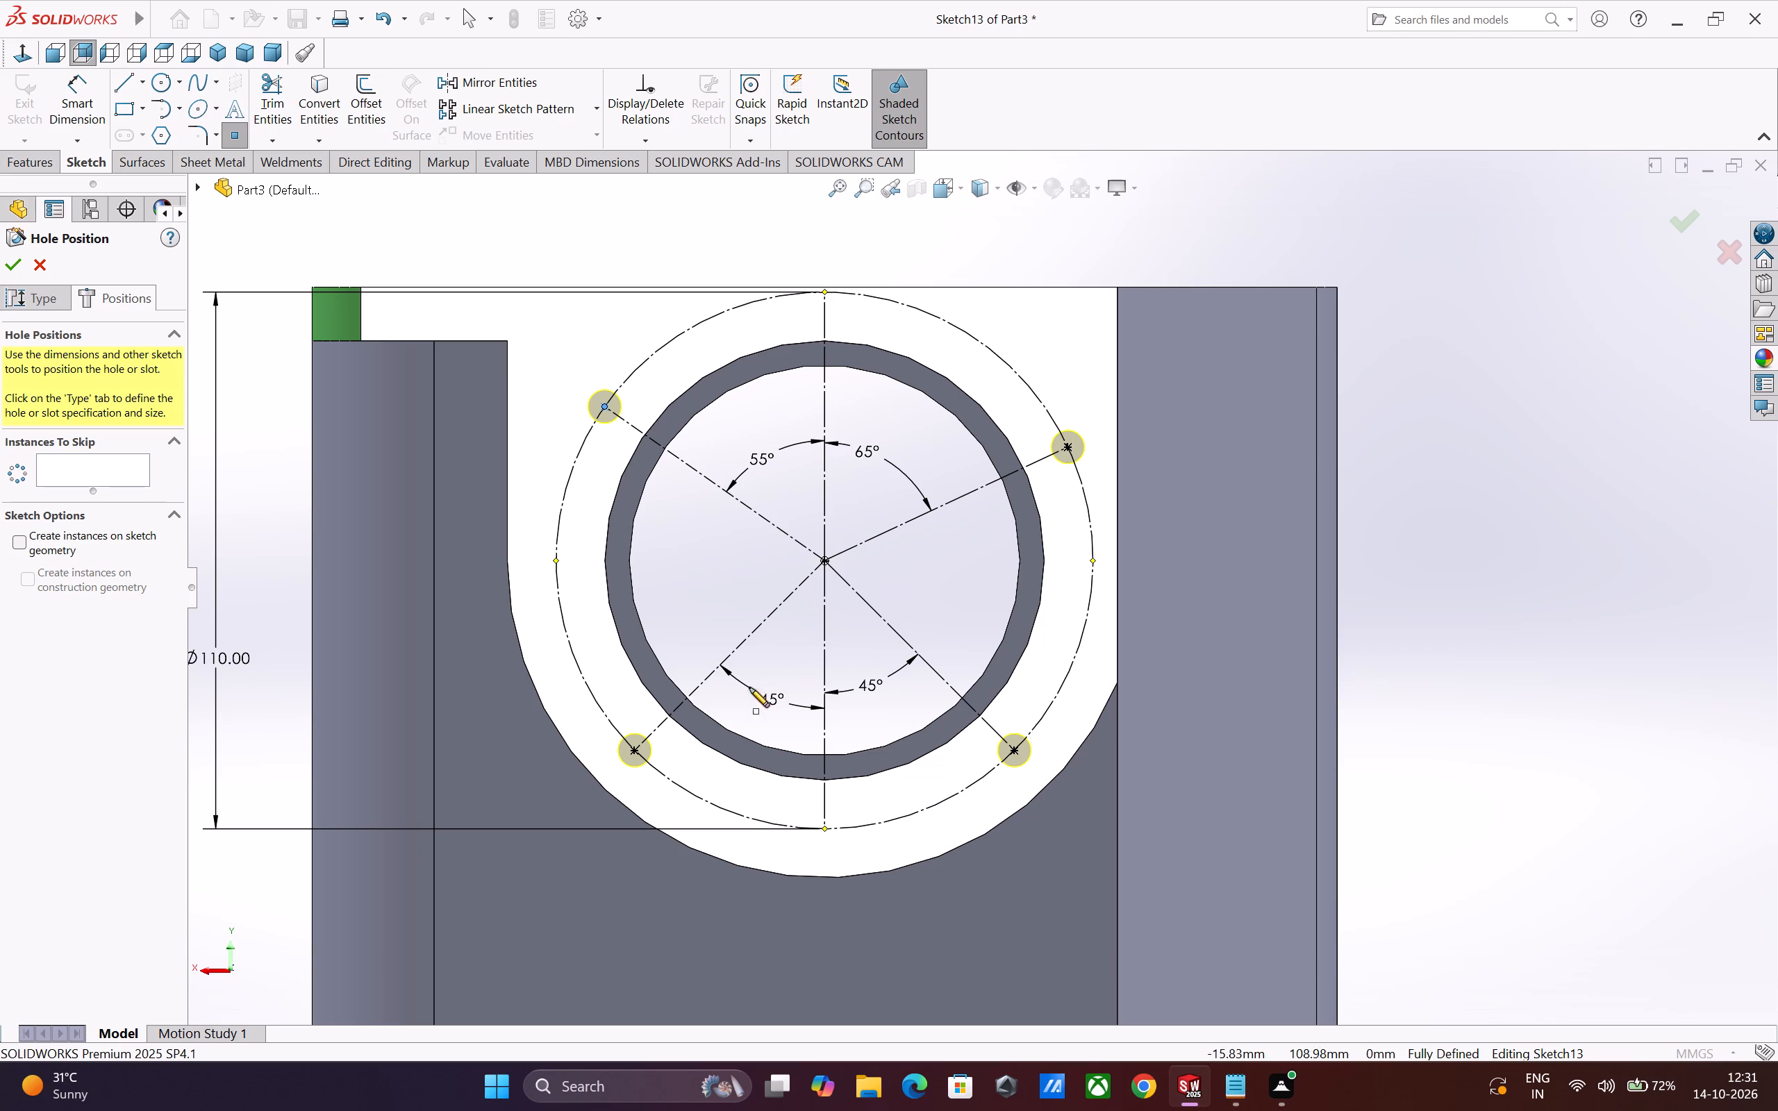
left_click(9, 269)
scroll(574, 695, "up", 1)
left_click(1534, 707)
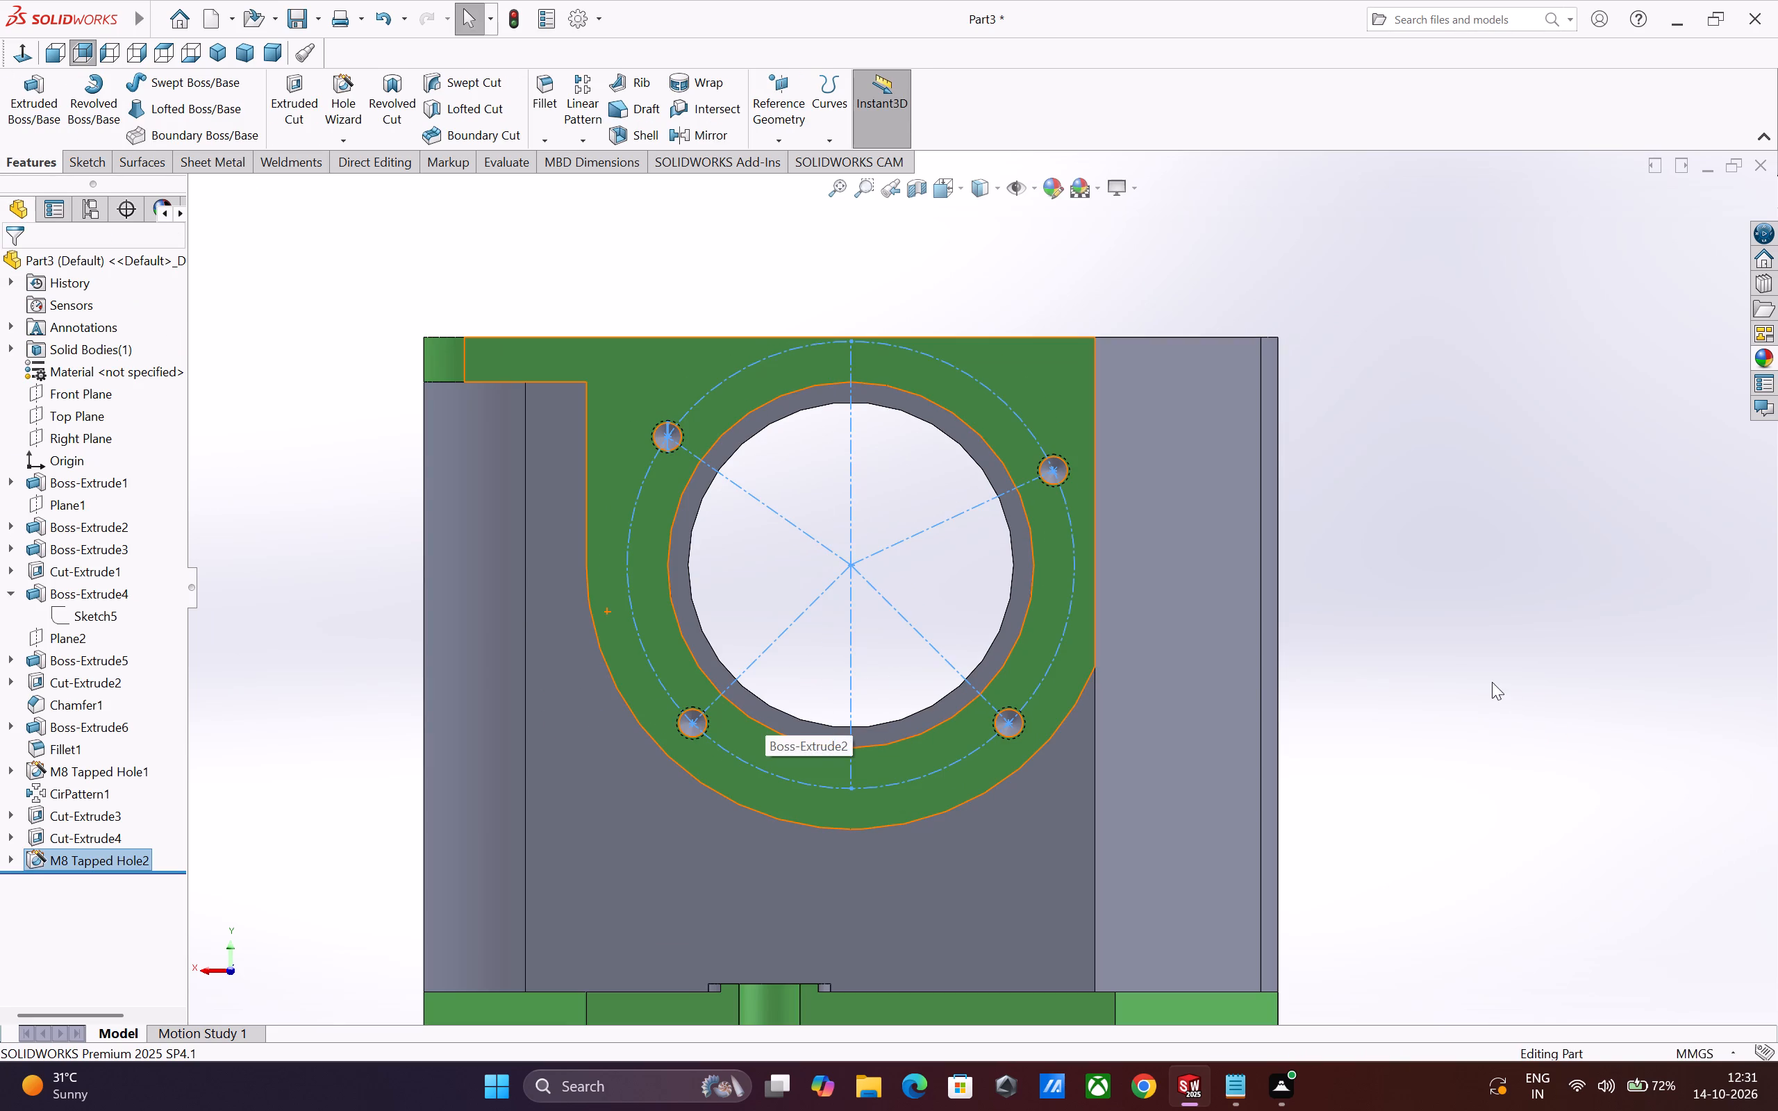
Examine the four M8 tapped holes and the bore on the flange face up close and from different angles.
middle_click_drag(1492, 682, 1413, 726)
scroll(908, 599, "down", 1)
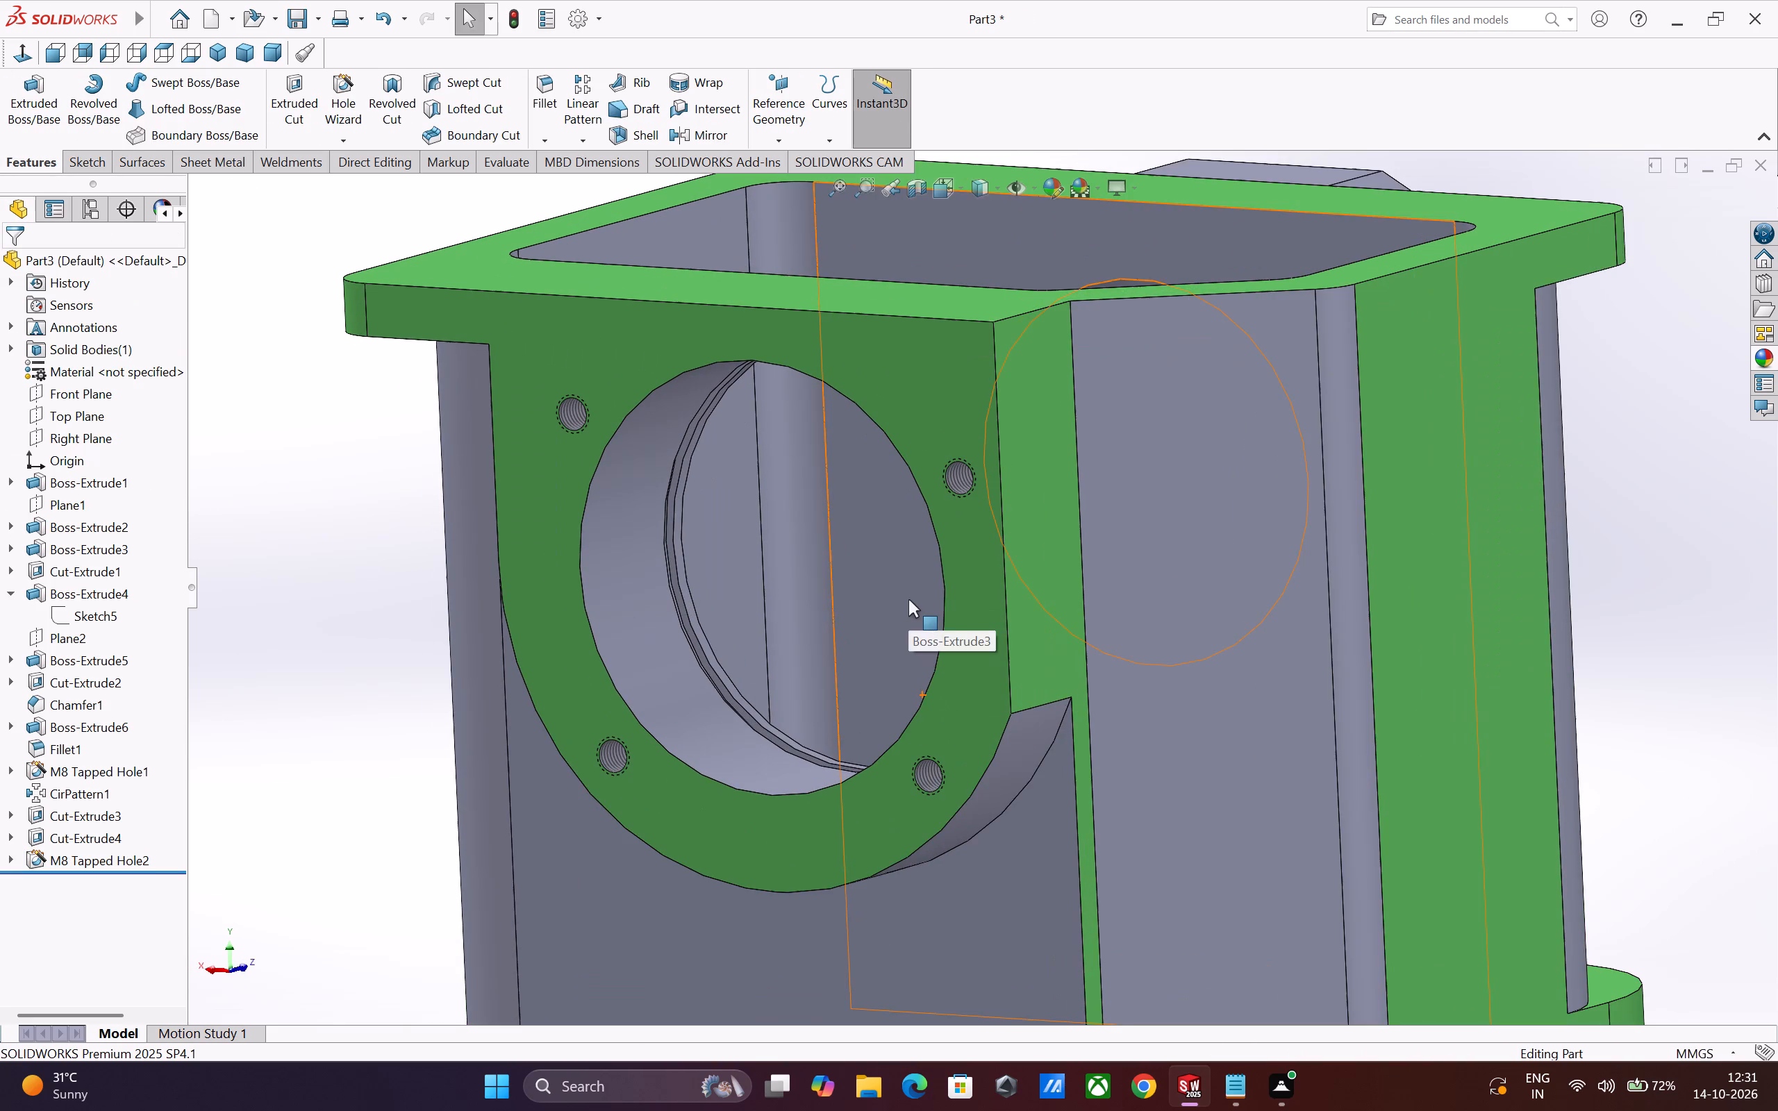
scroll(908, 599, "down", 2)
scroll(911, 594, "up", 1)
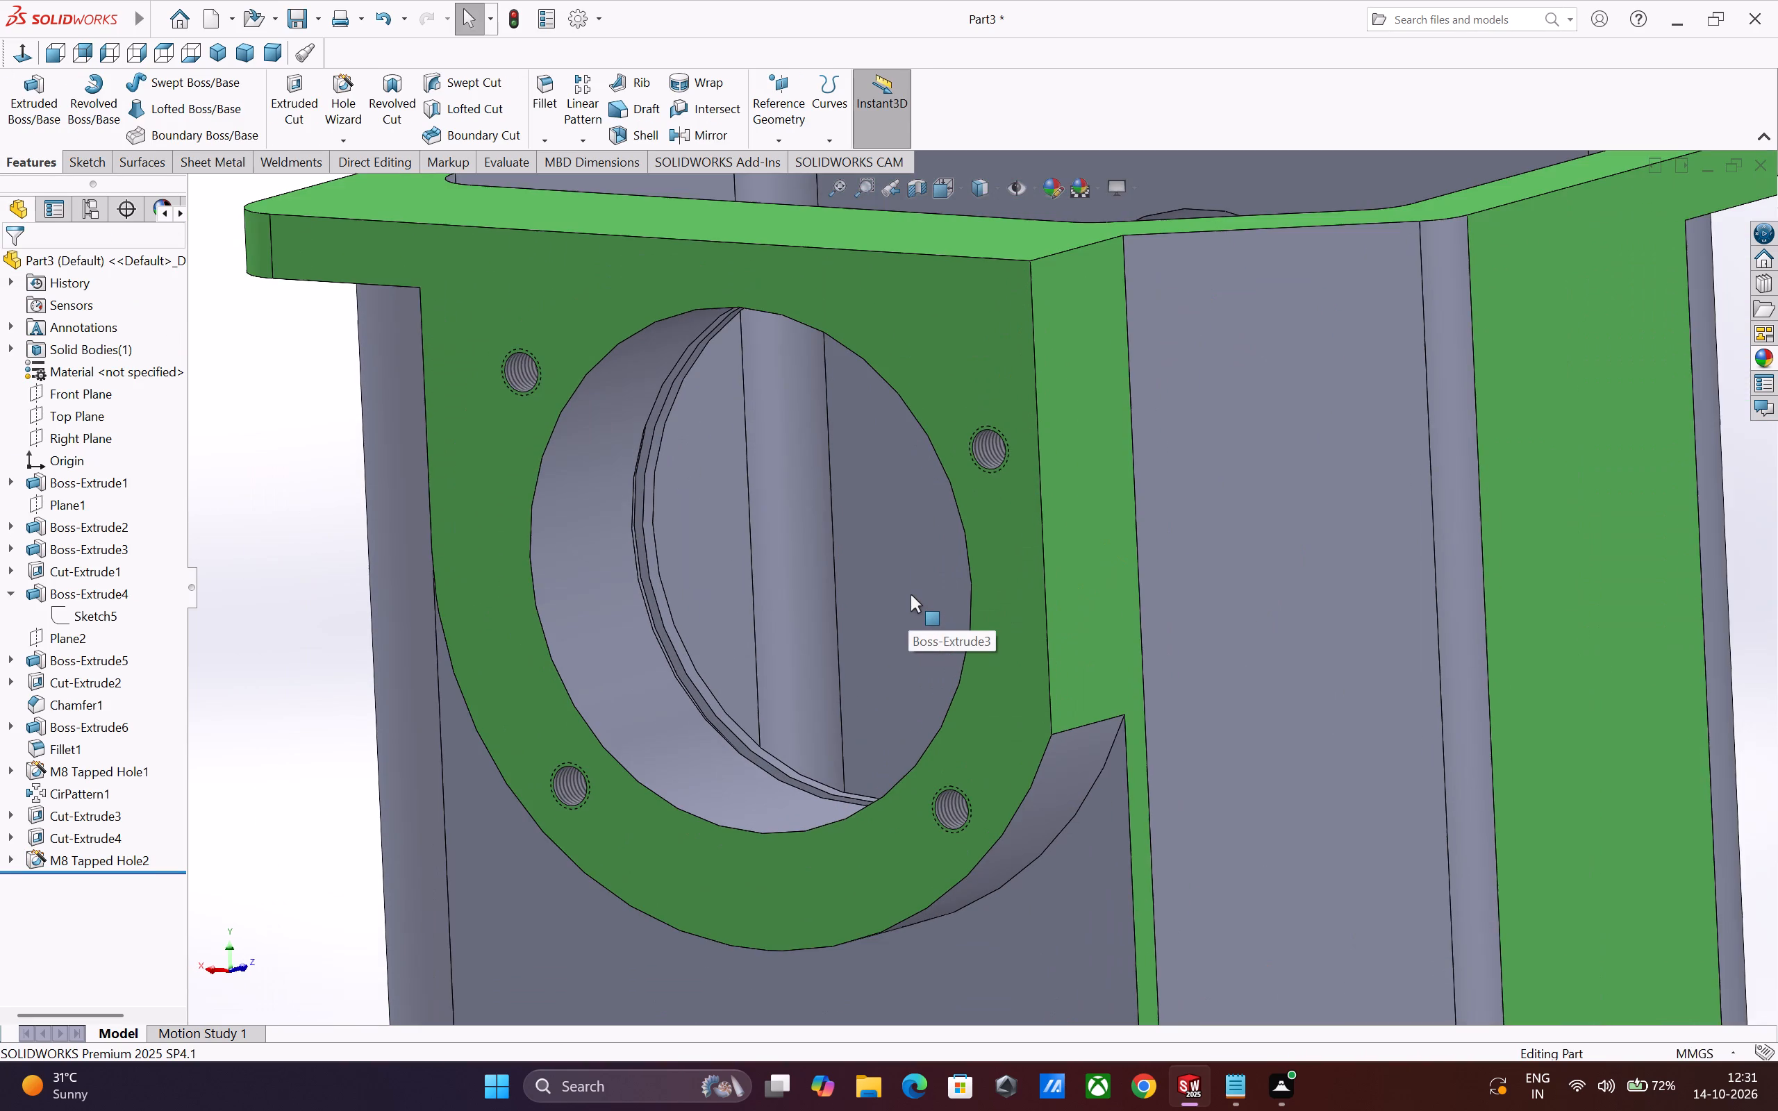
scroll(911, 594, "down", 1)
middle_click_drag(911, 594, 934, 582)
scroll(935, 582, "up", 1)
middle_click_drag(935, 583, 954, 576)
scroll(954, 576, "up", 1)
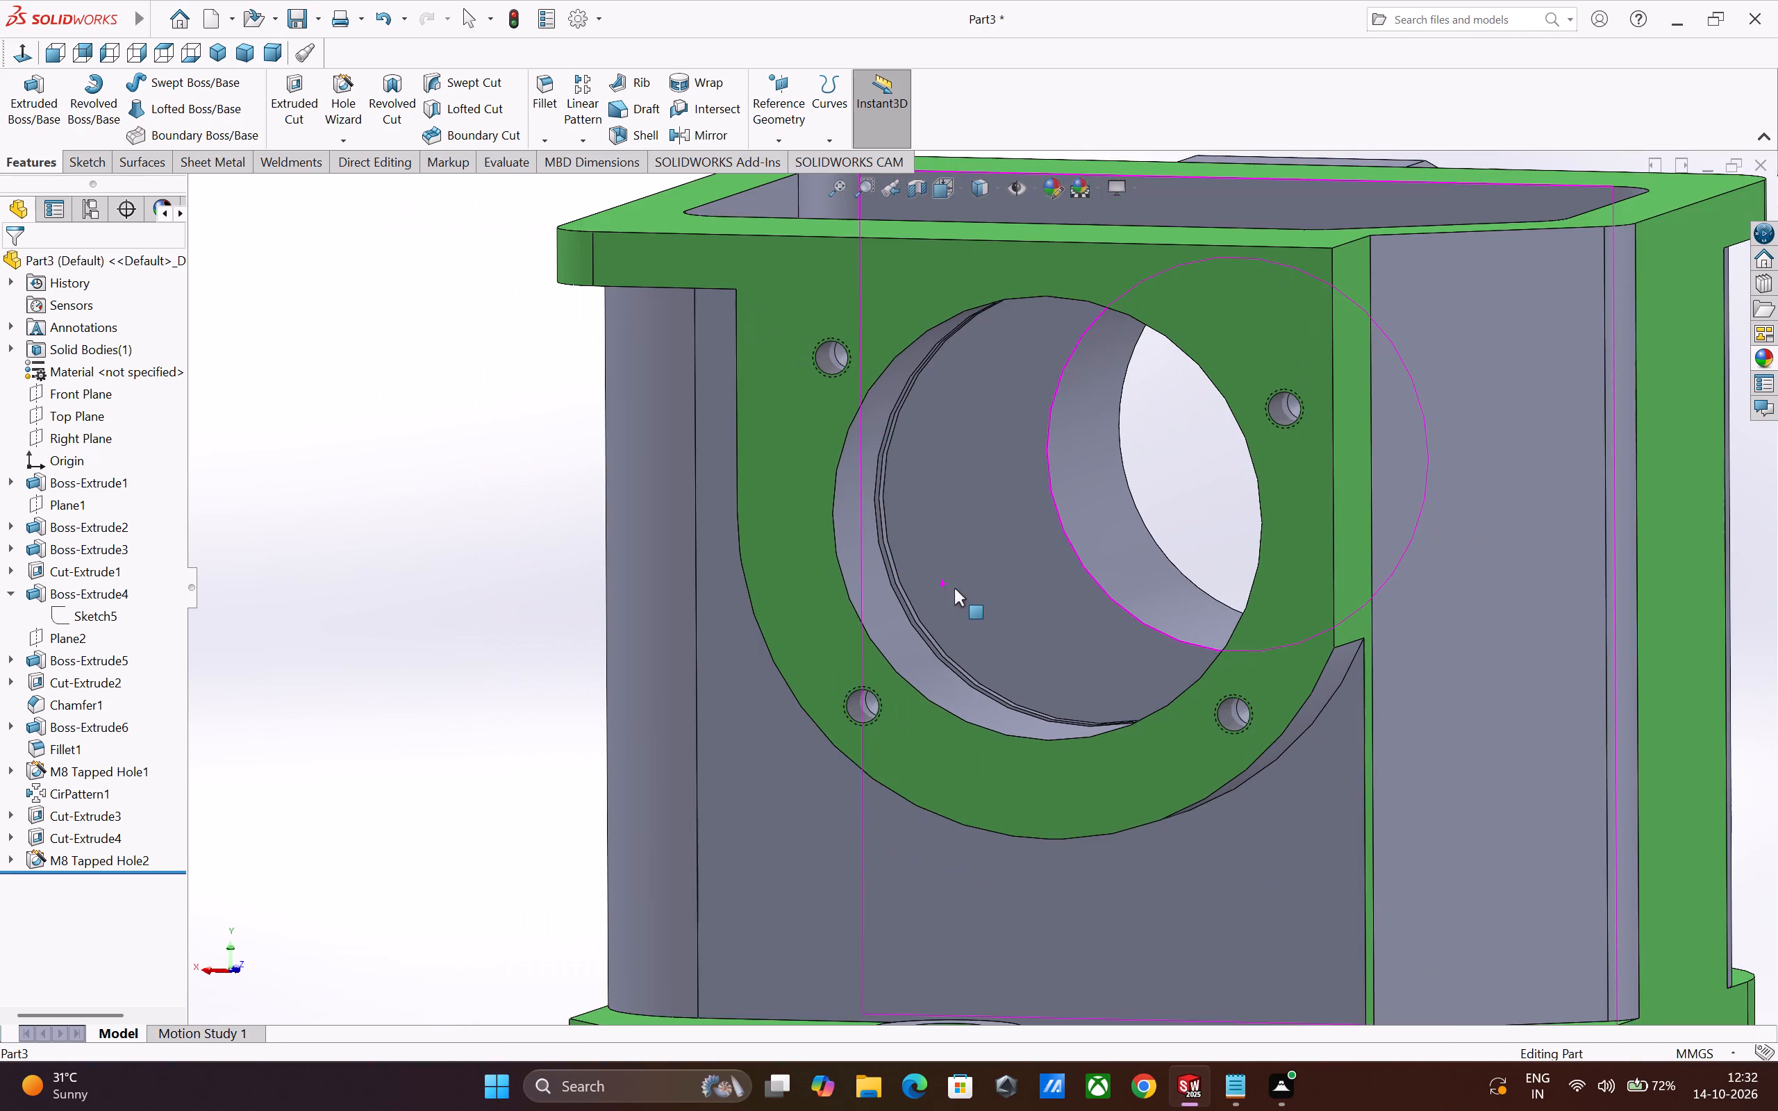
scroll(954, 588, "up", 1)
middle_click_drag(956, 594, 981, 584)
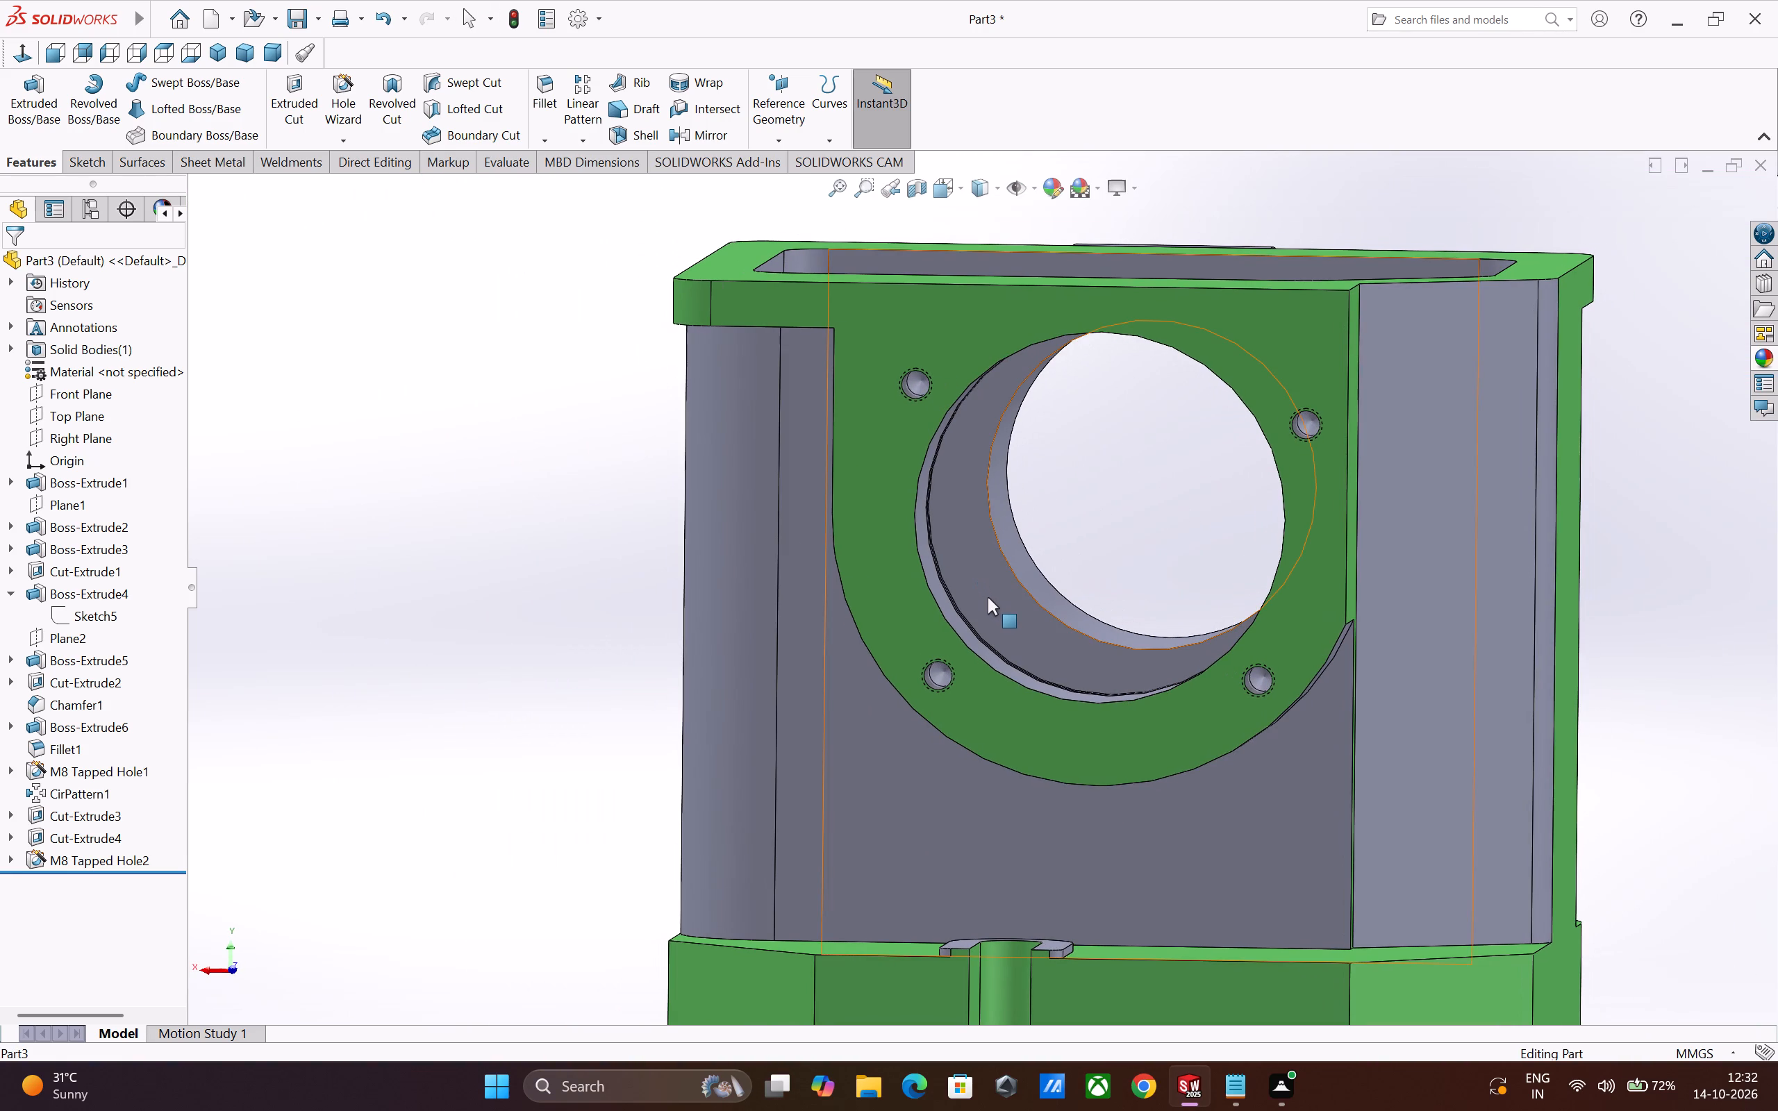
scroll(990, 601, "up", 2)
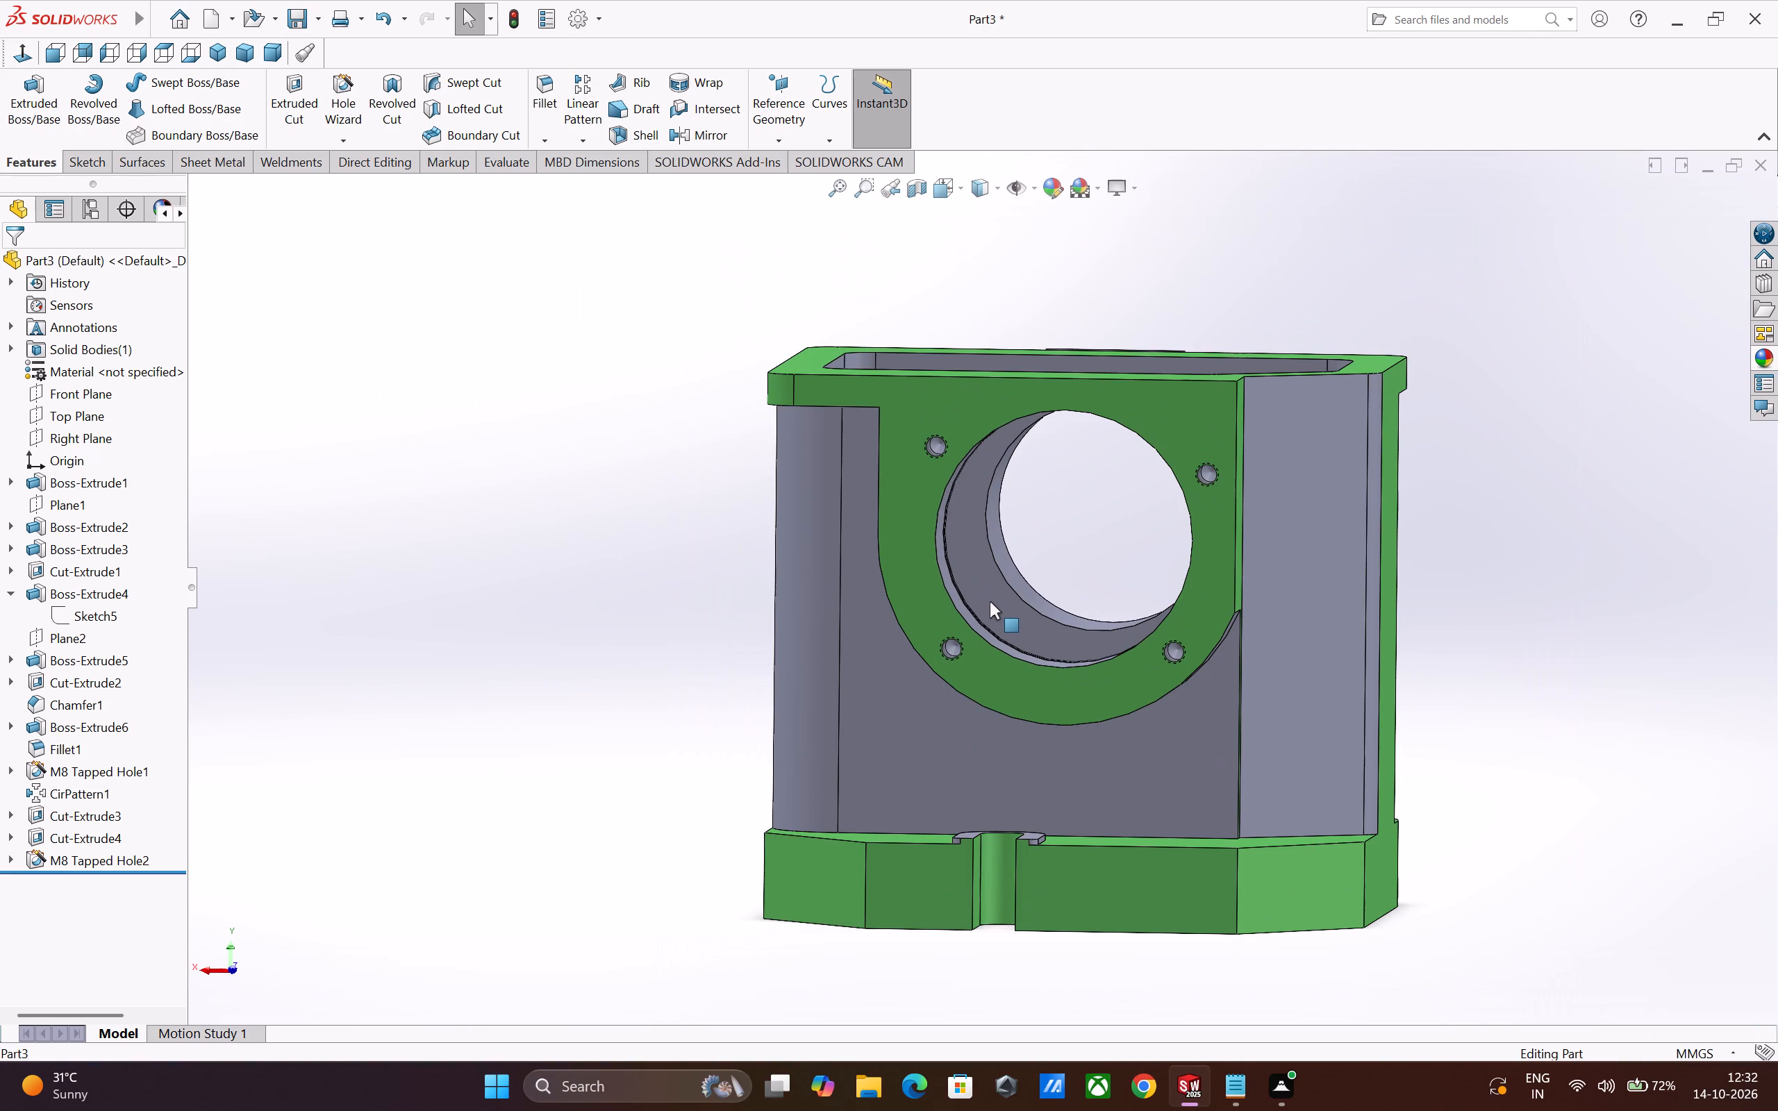
scroll(1029, 628, "up", 1)
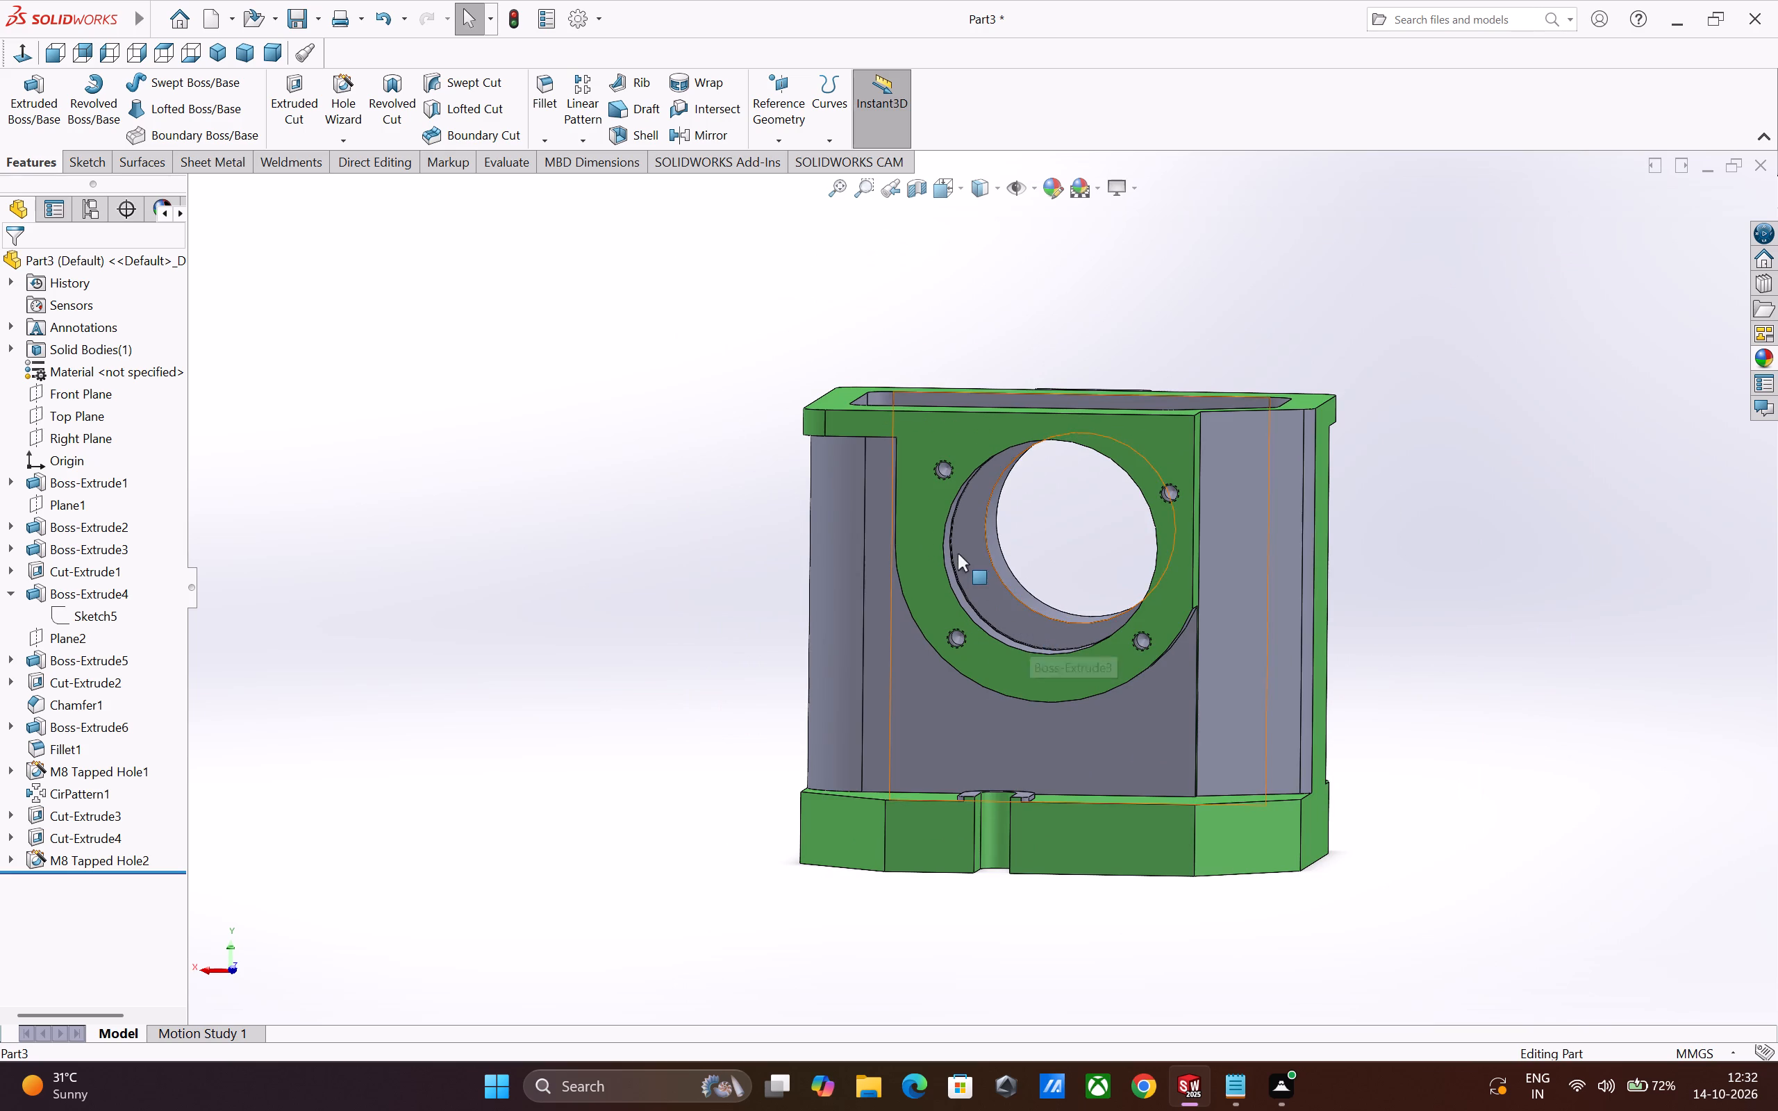
left_click(578, 495)
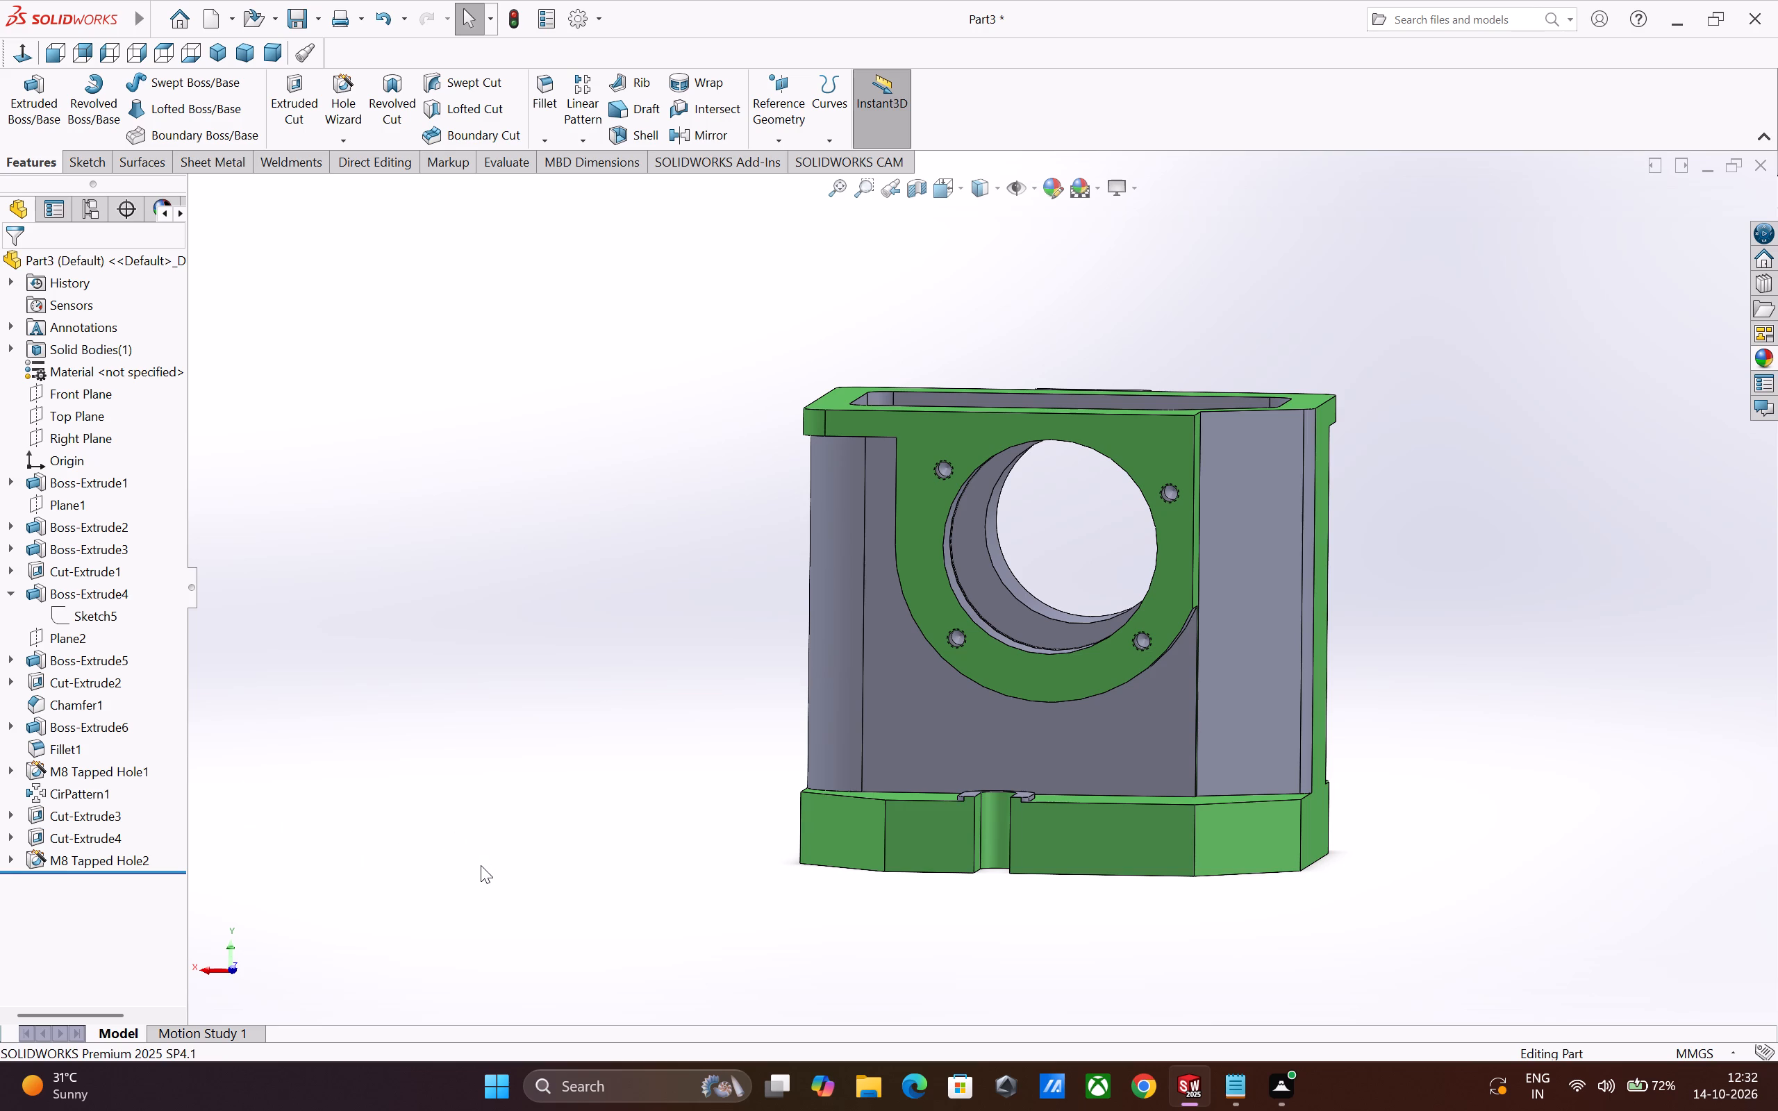
Examine the whole housing from all sides, including the round boss, the base slots and the underside.
scroll(740, 801, "up", 1)
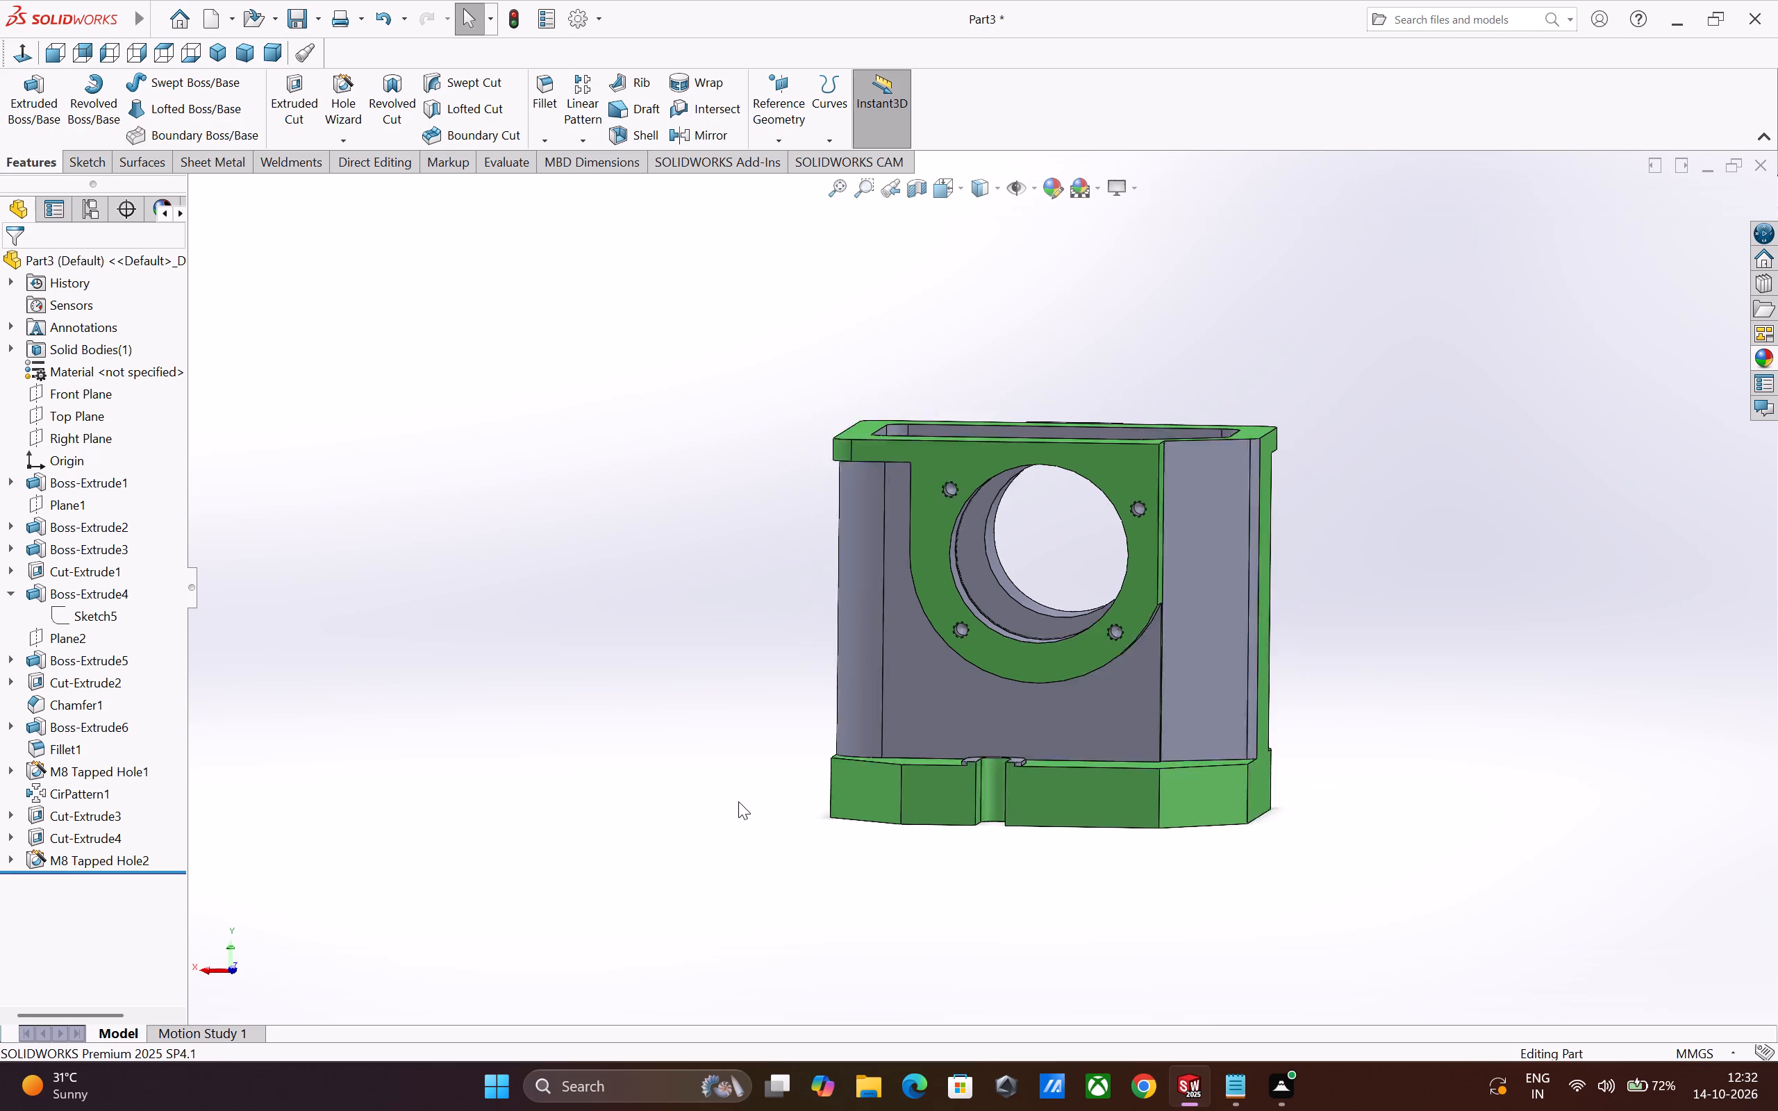
scroll(738, 801, "up", 2)
middle_click_drag(1140, 633, 1070, 674)
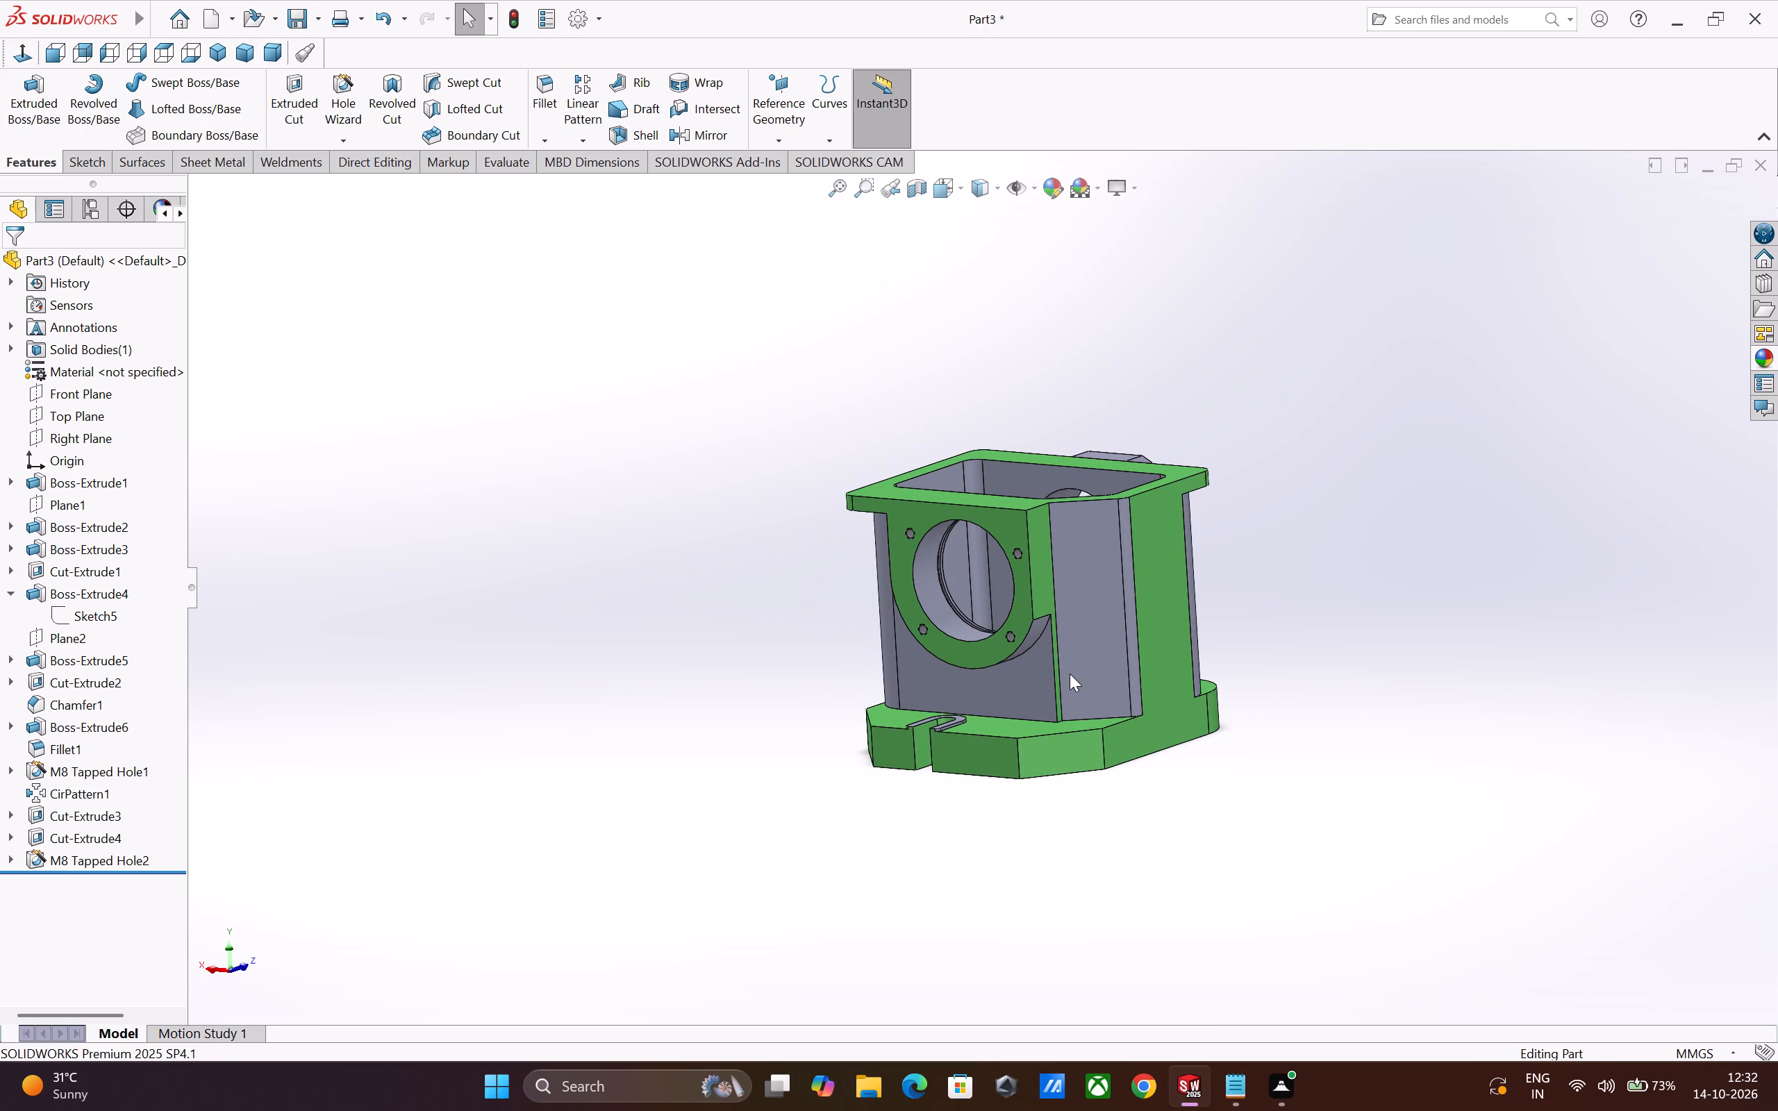
scroll(1099, 655, "down", 1)
middle_click_drag(1097, 658, 1133, 710)
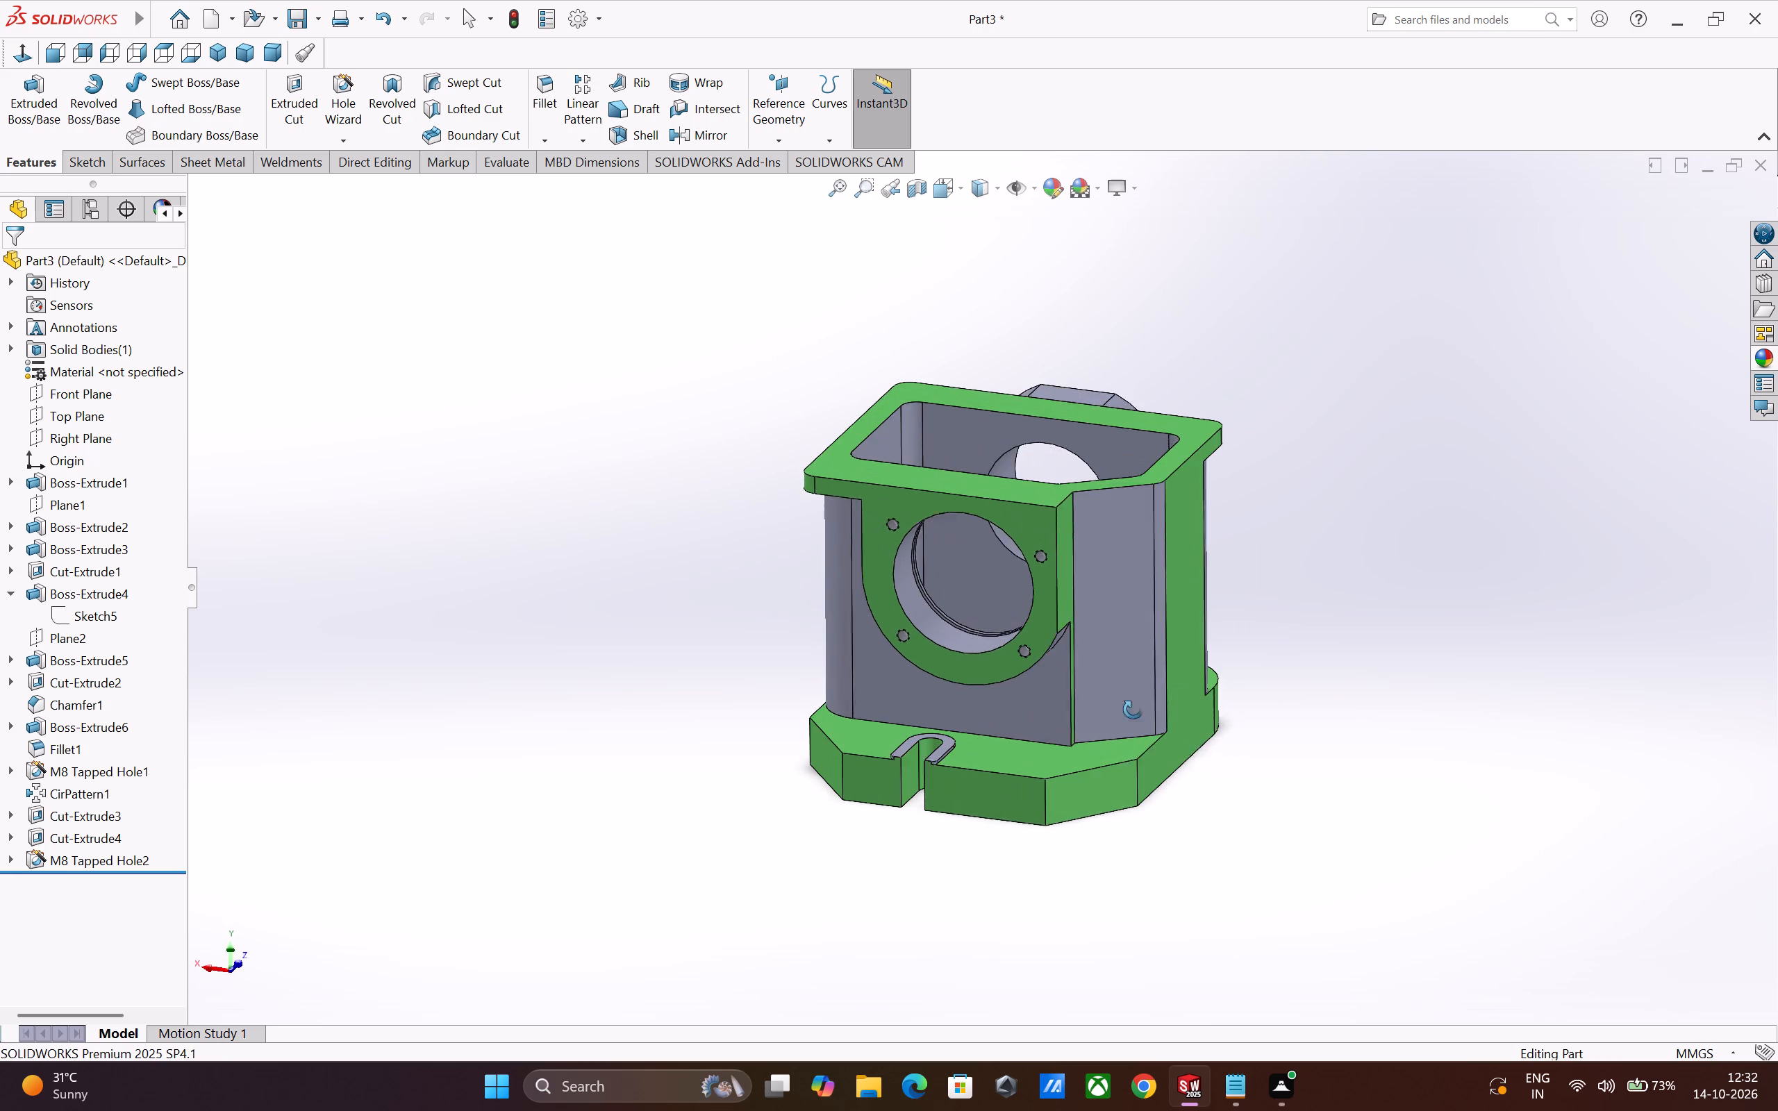
middle_click_drag(1133, 710, 1136, 724)
scroll(1136, 724, "down", 1)
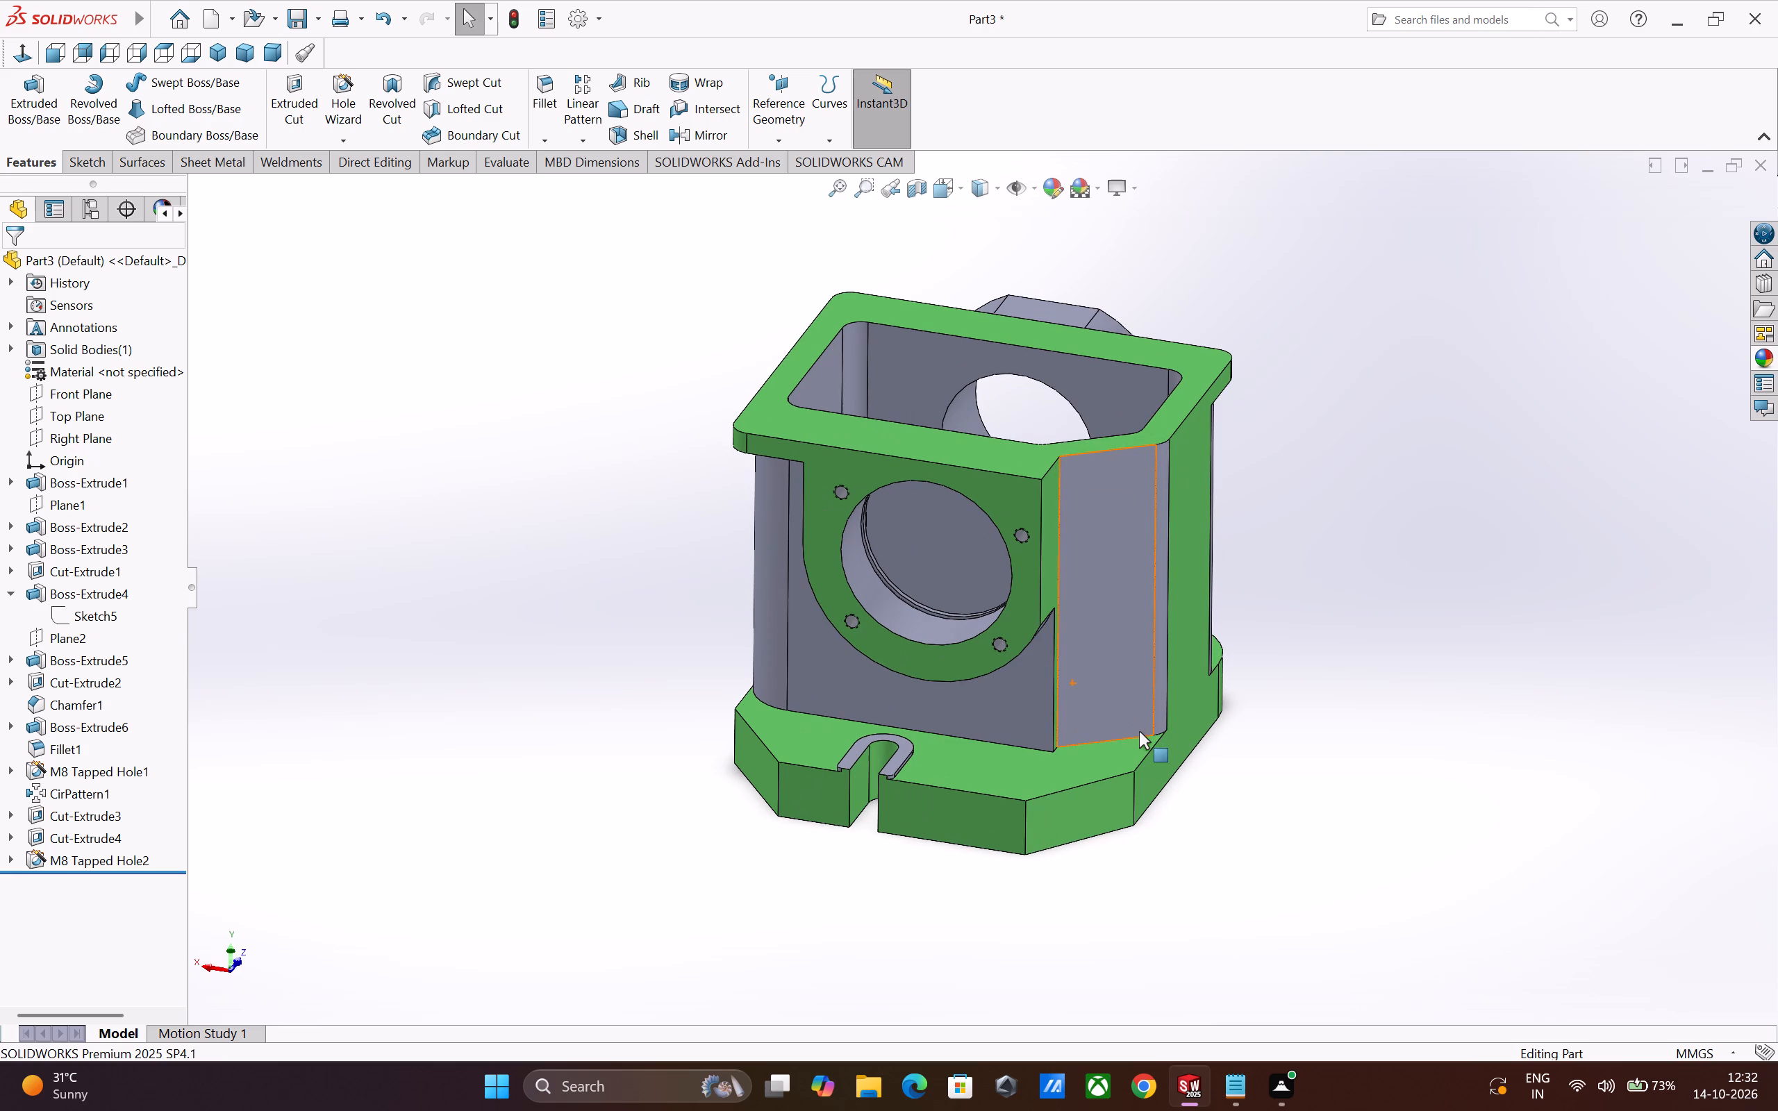
middle_click_drag(1138, 733, 887, 884)
middle_click_drag(1068, 797, 906, 914)
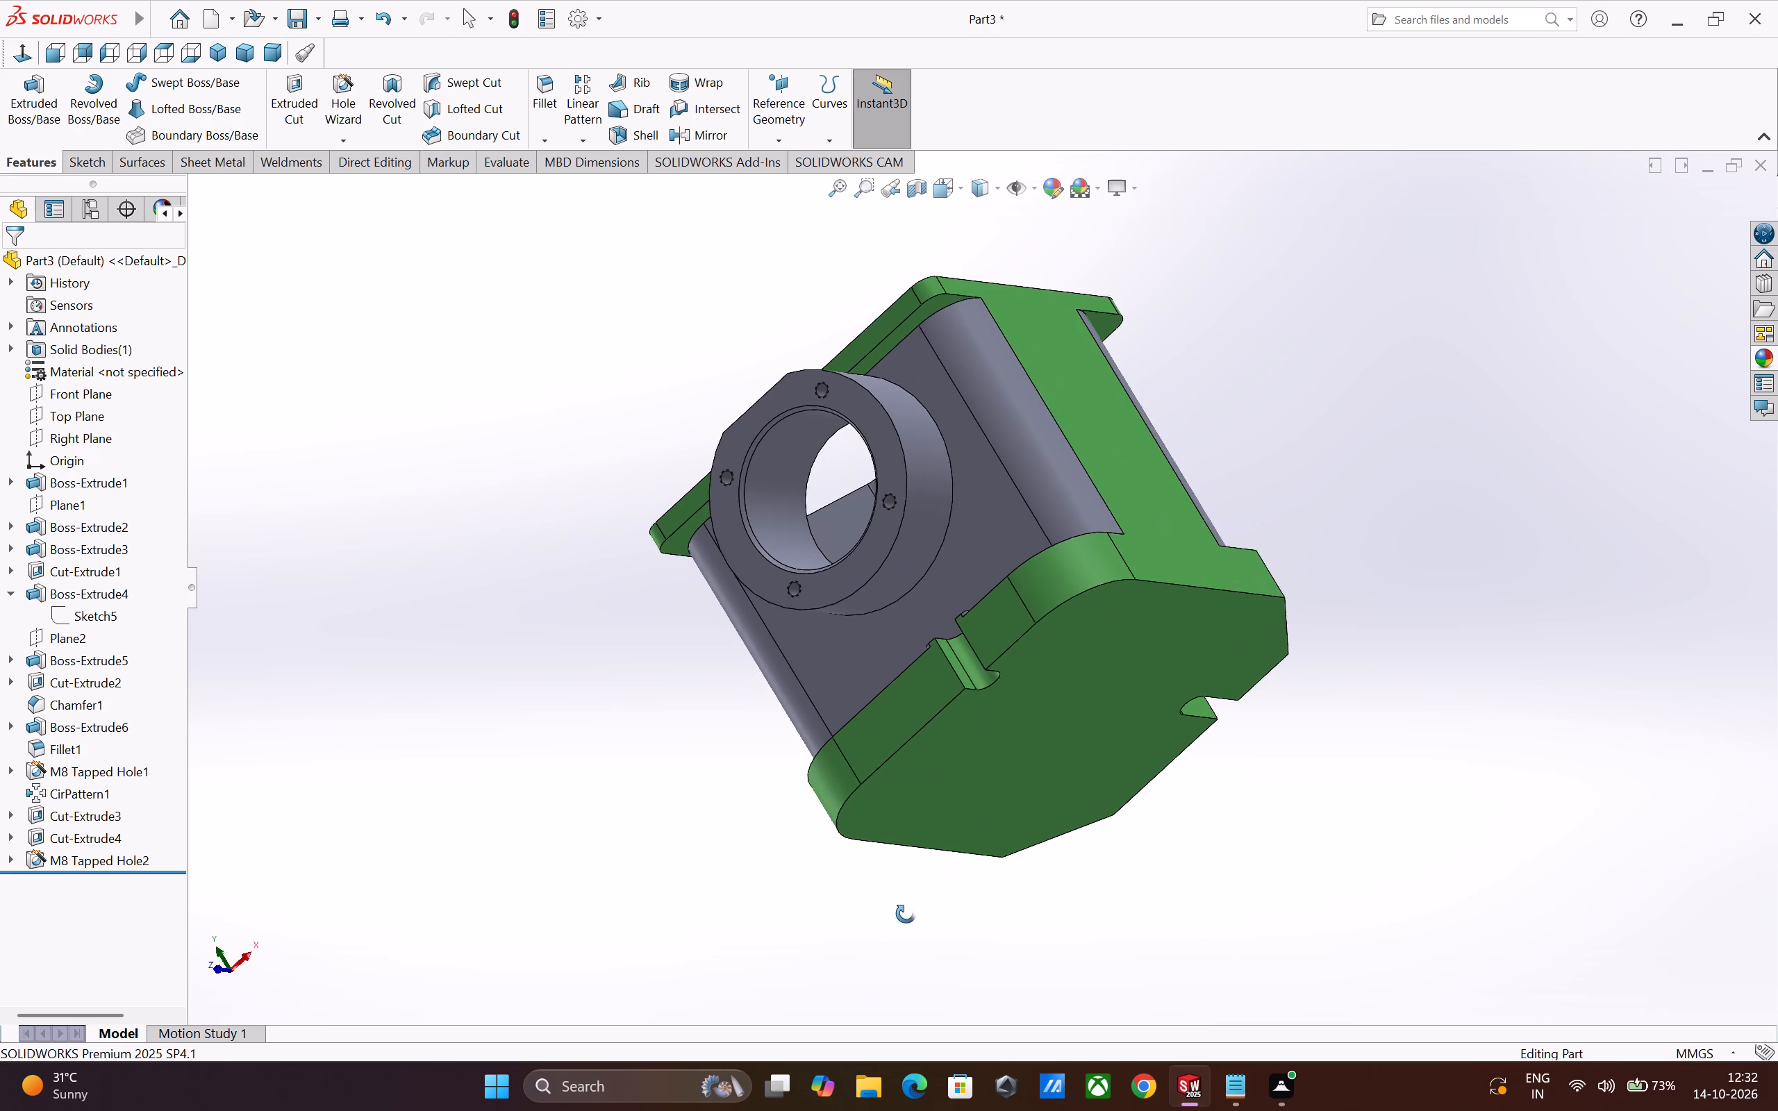
middle_click_drag(906, 914, 904, 917)
middle_click_drag(1112, 585, 1042, 843)
scroll(1066, 826, "up", 2)
middle_click_drag(1038, 646, 1176, 617)
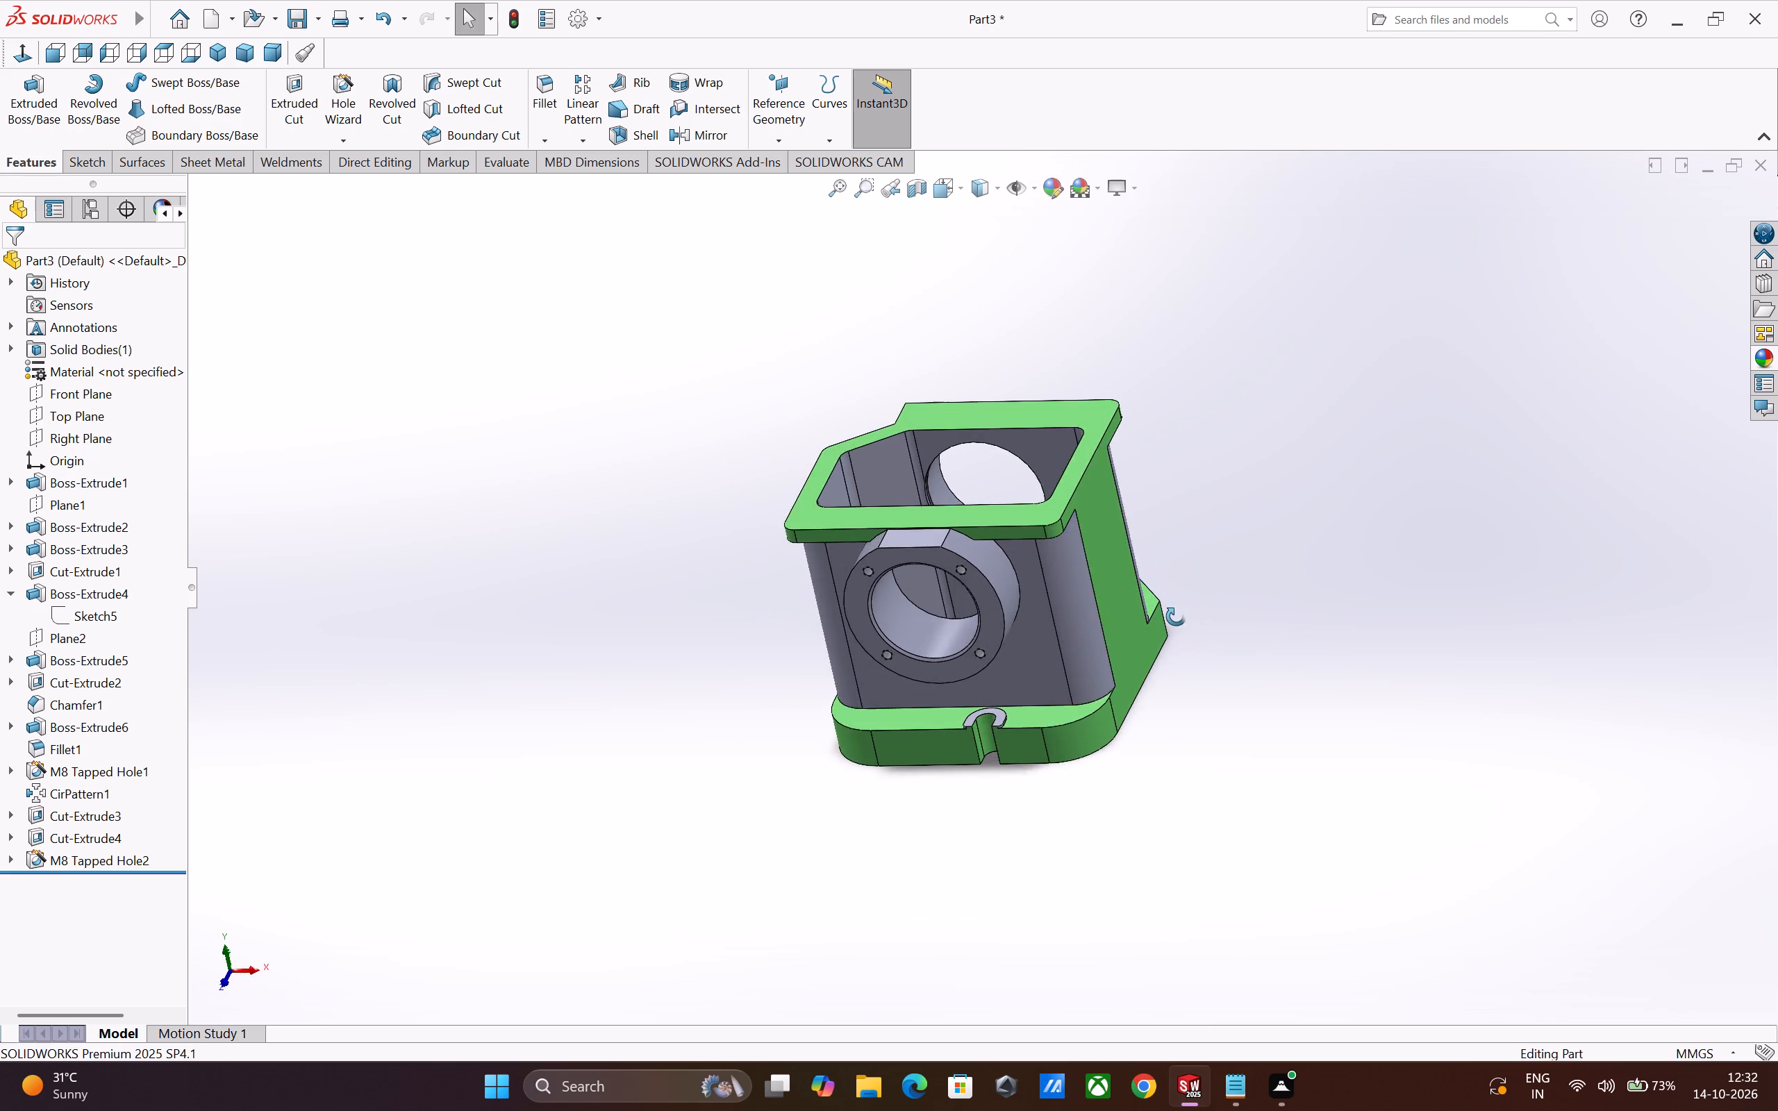
middle_click_drag(1176, 617, 1084, 671)
scroll(1084, 671, "up", 3)
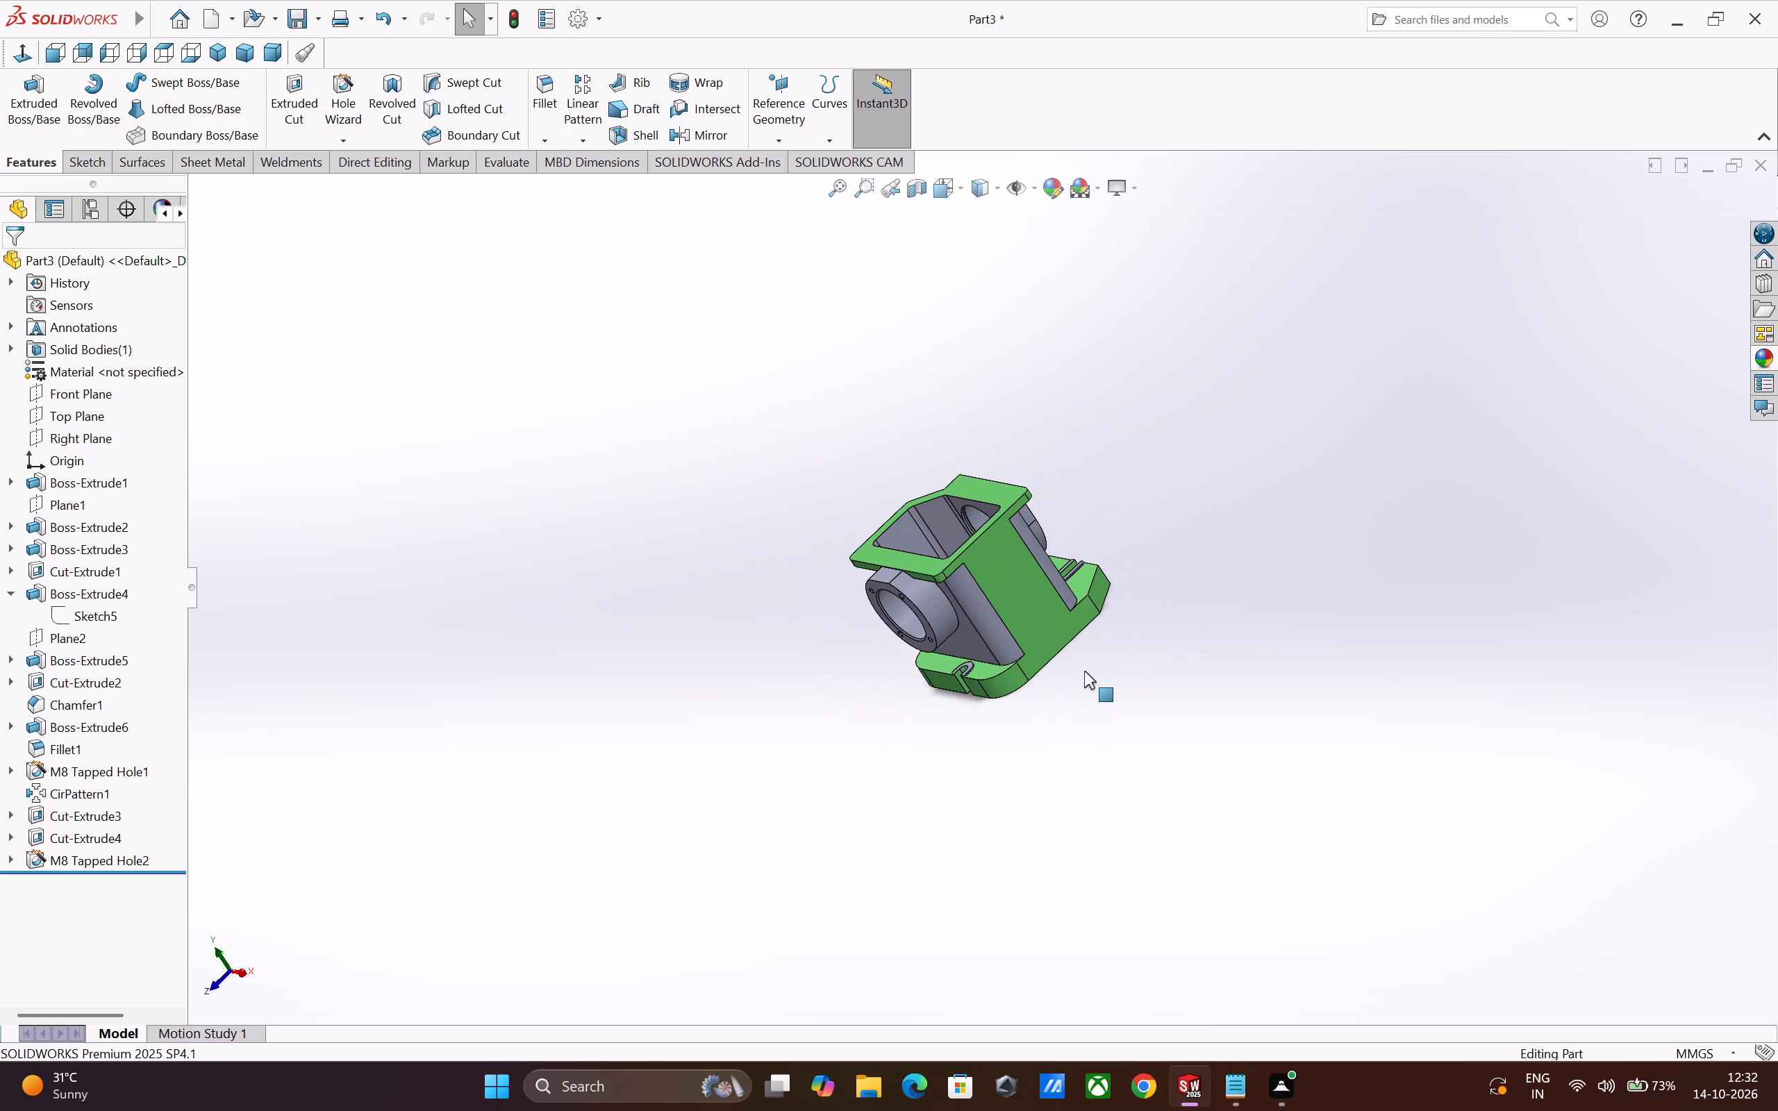
middle_click_drag(1126, 649, 1099, 667)
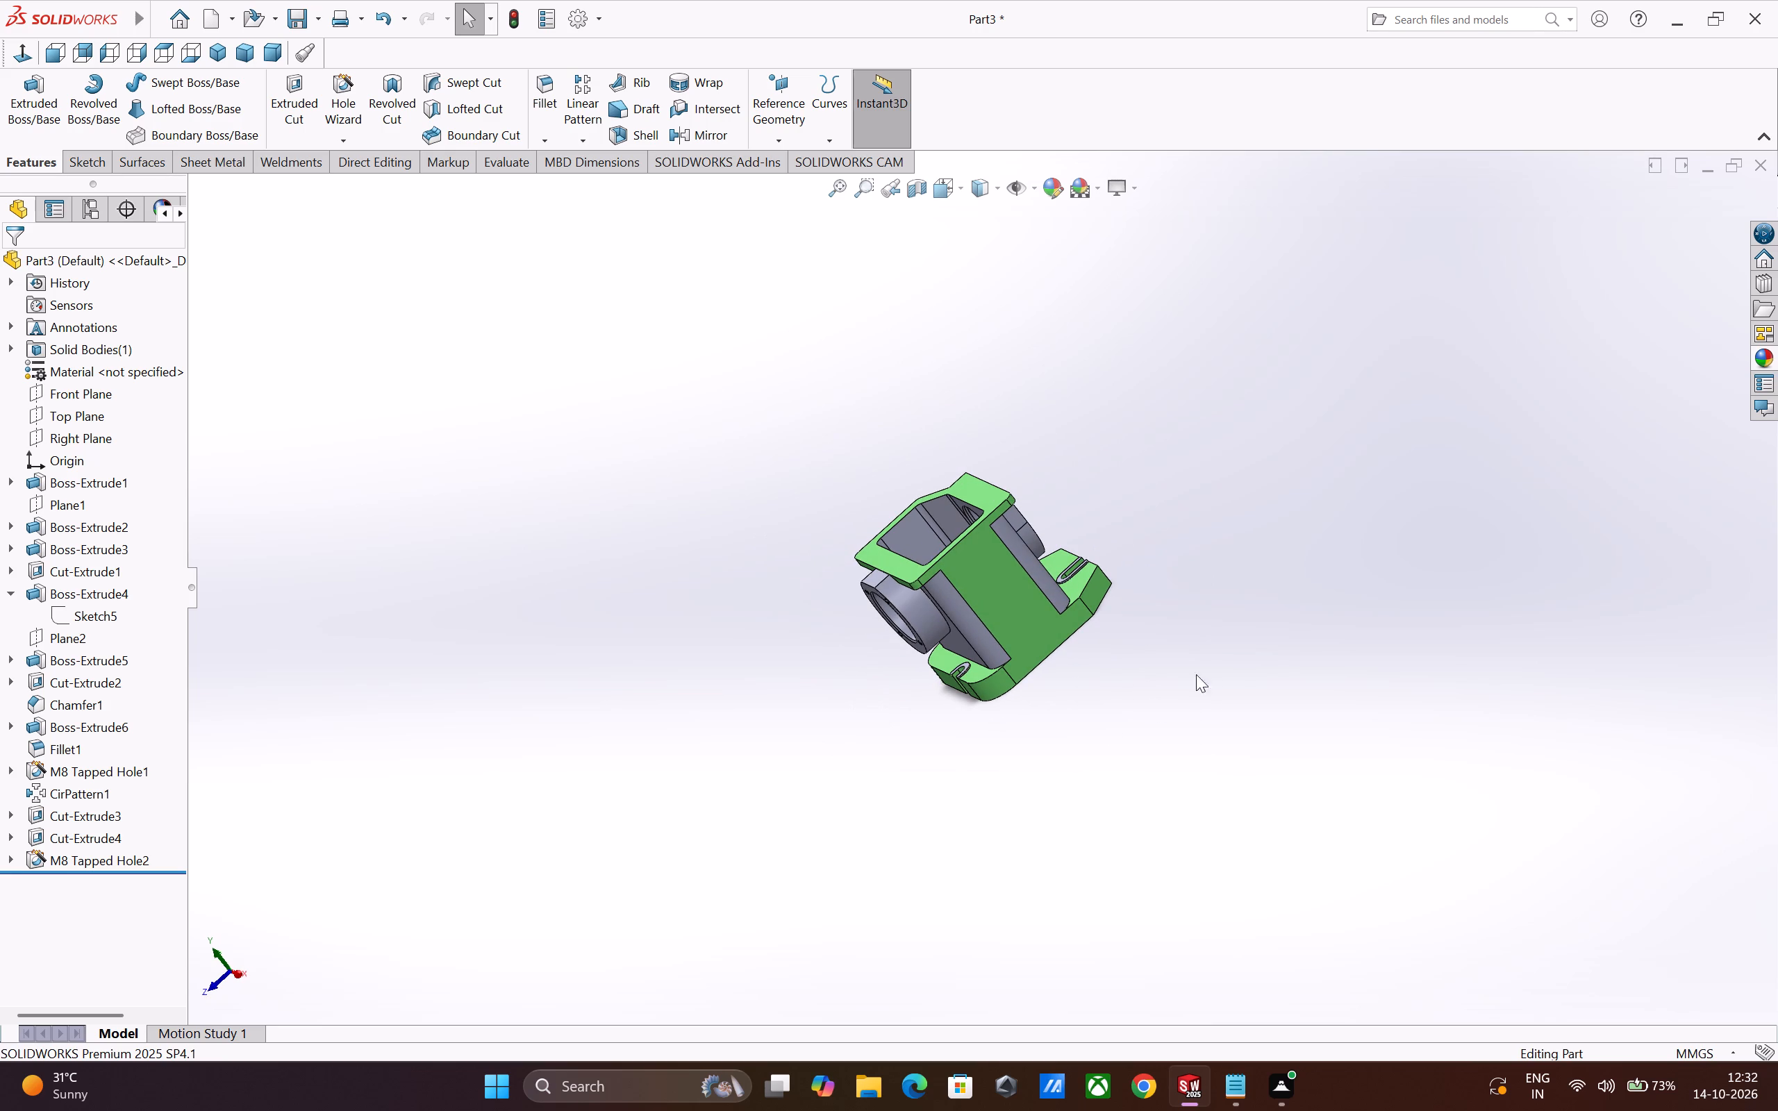
scroll(1194, 662, "up", 2)
scroll(1131, 628, "up", 1)
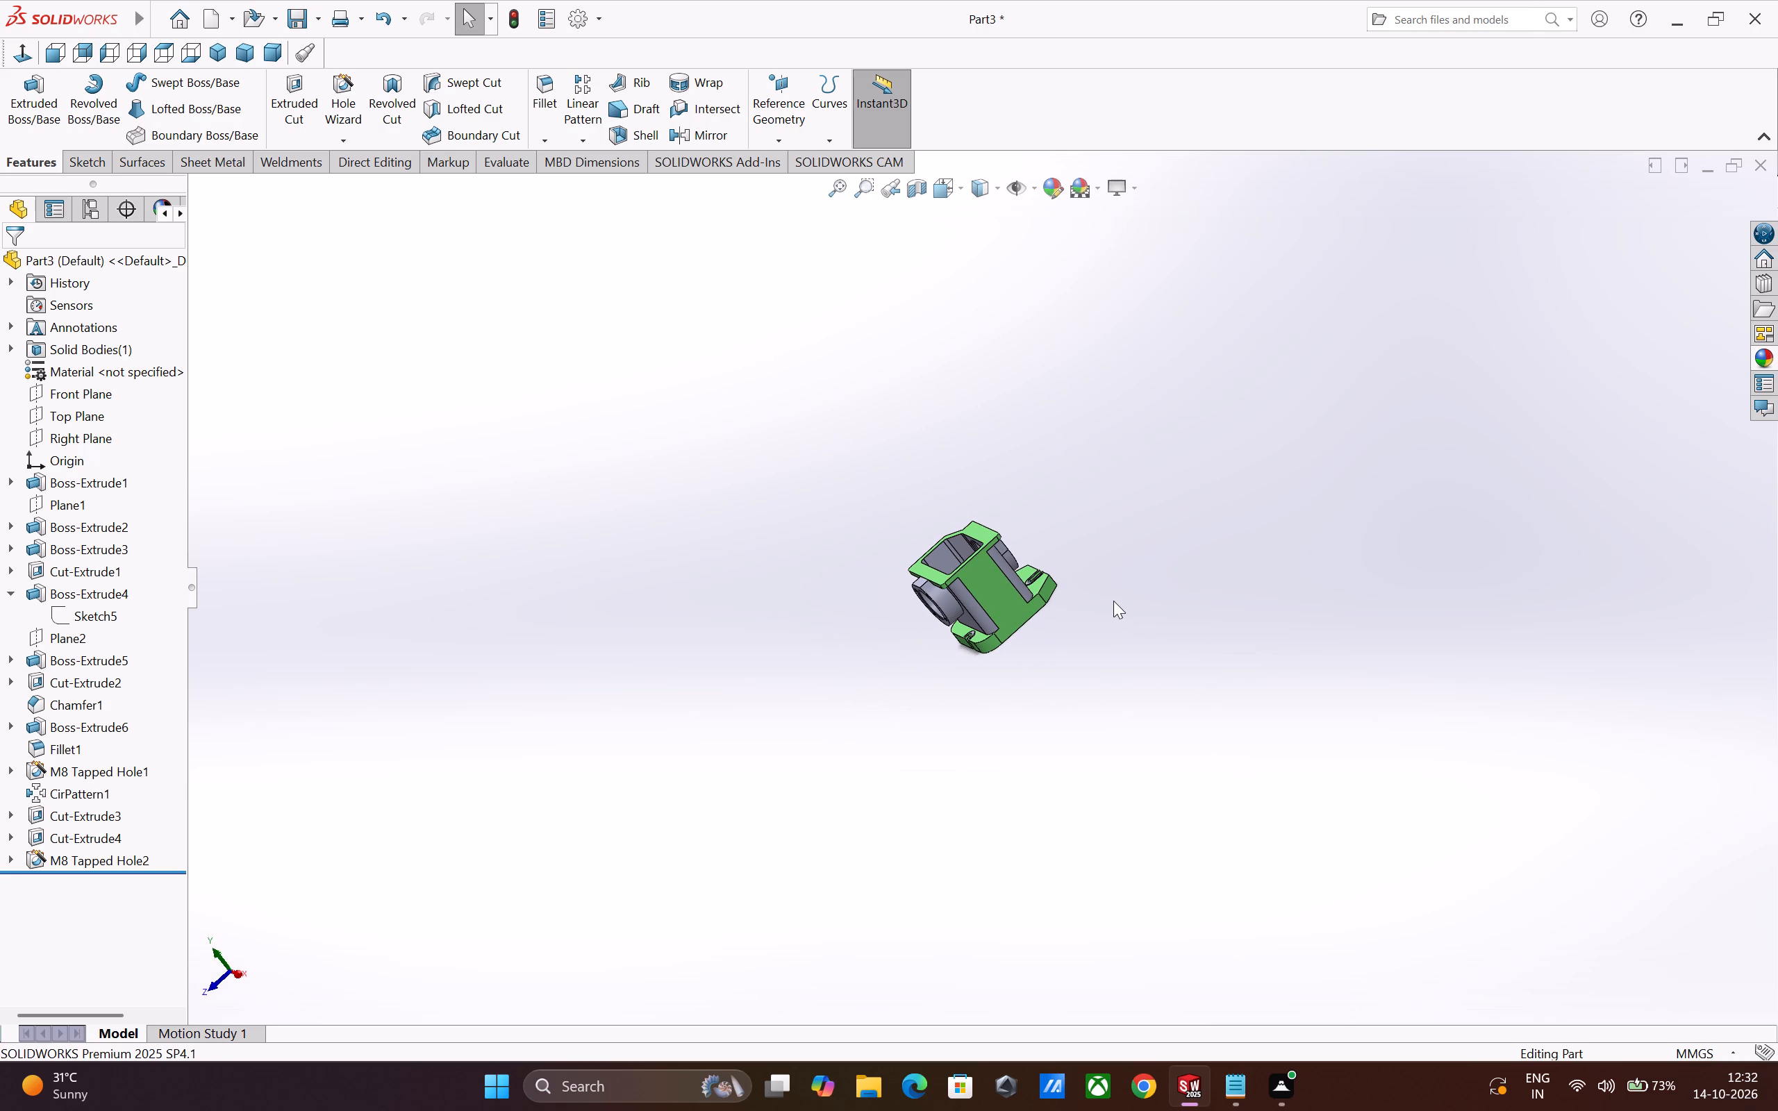
scroll(1113, 601, "down", 2)
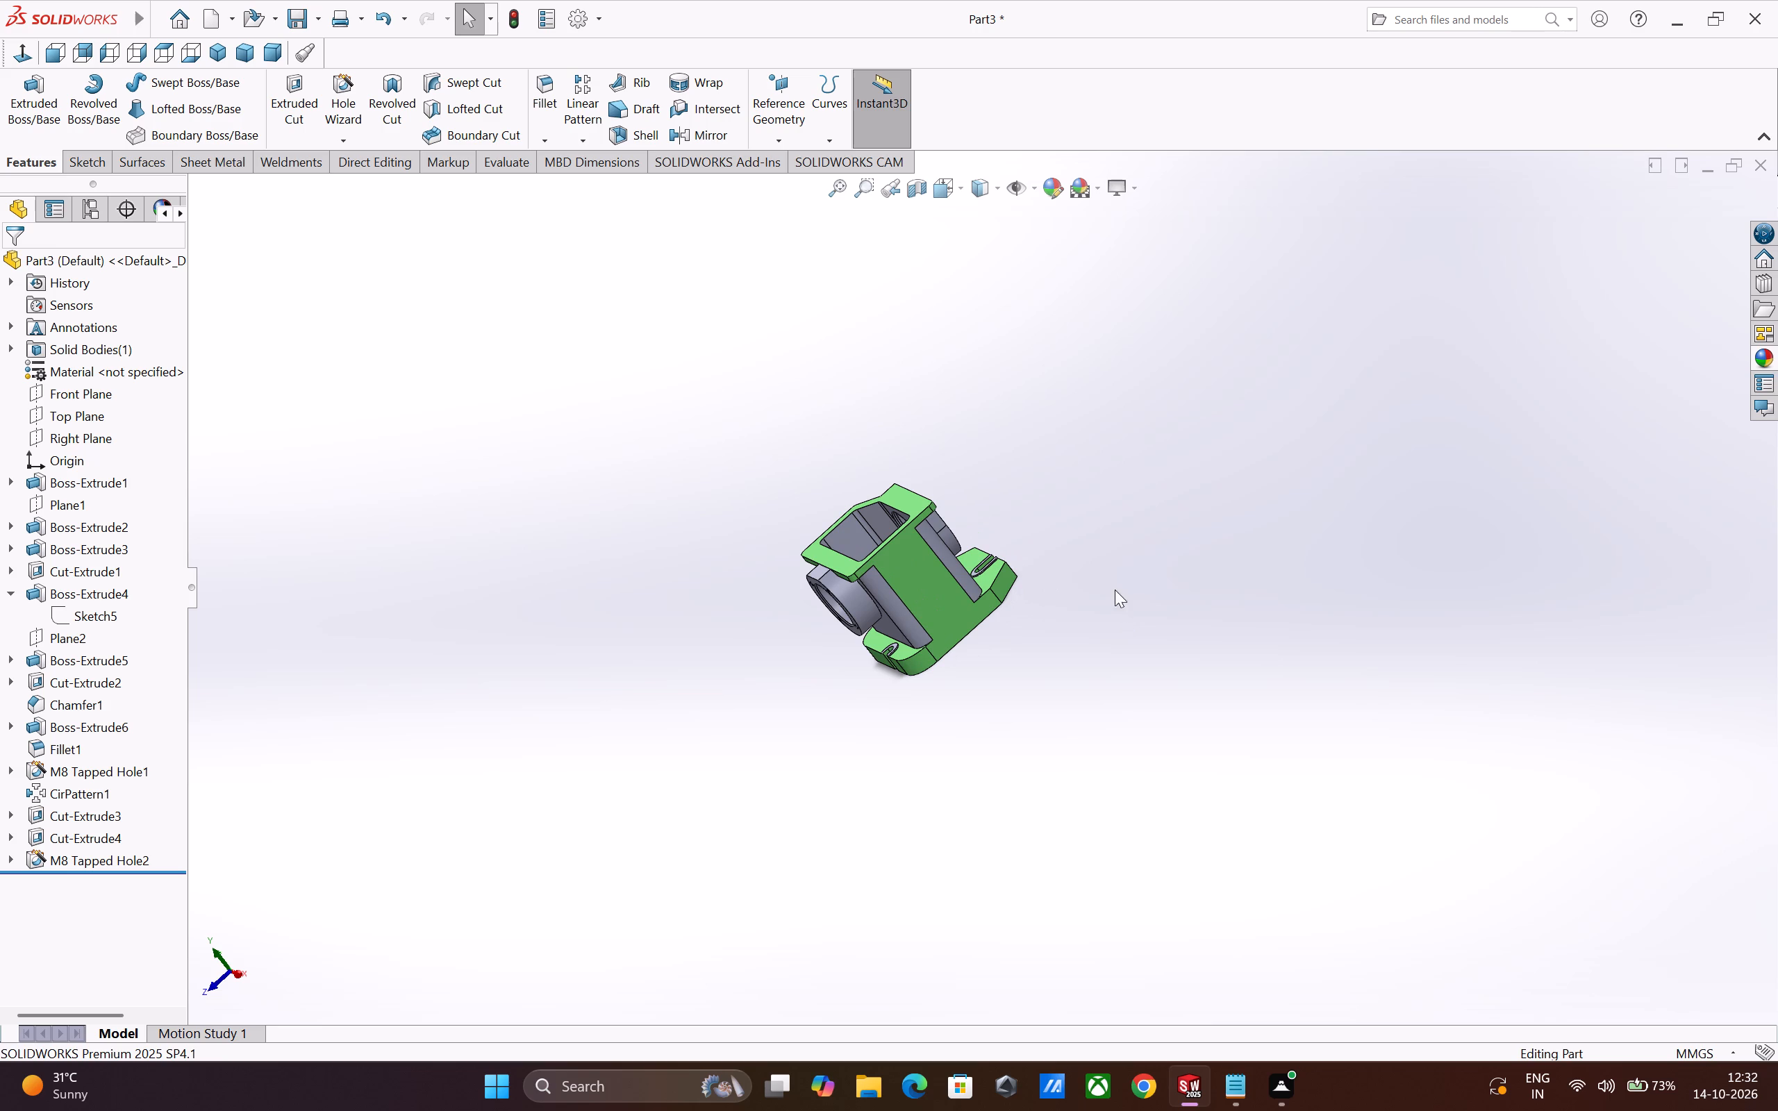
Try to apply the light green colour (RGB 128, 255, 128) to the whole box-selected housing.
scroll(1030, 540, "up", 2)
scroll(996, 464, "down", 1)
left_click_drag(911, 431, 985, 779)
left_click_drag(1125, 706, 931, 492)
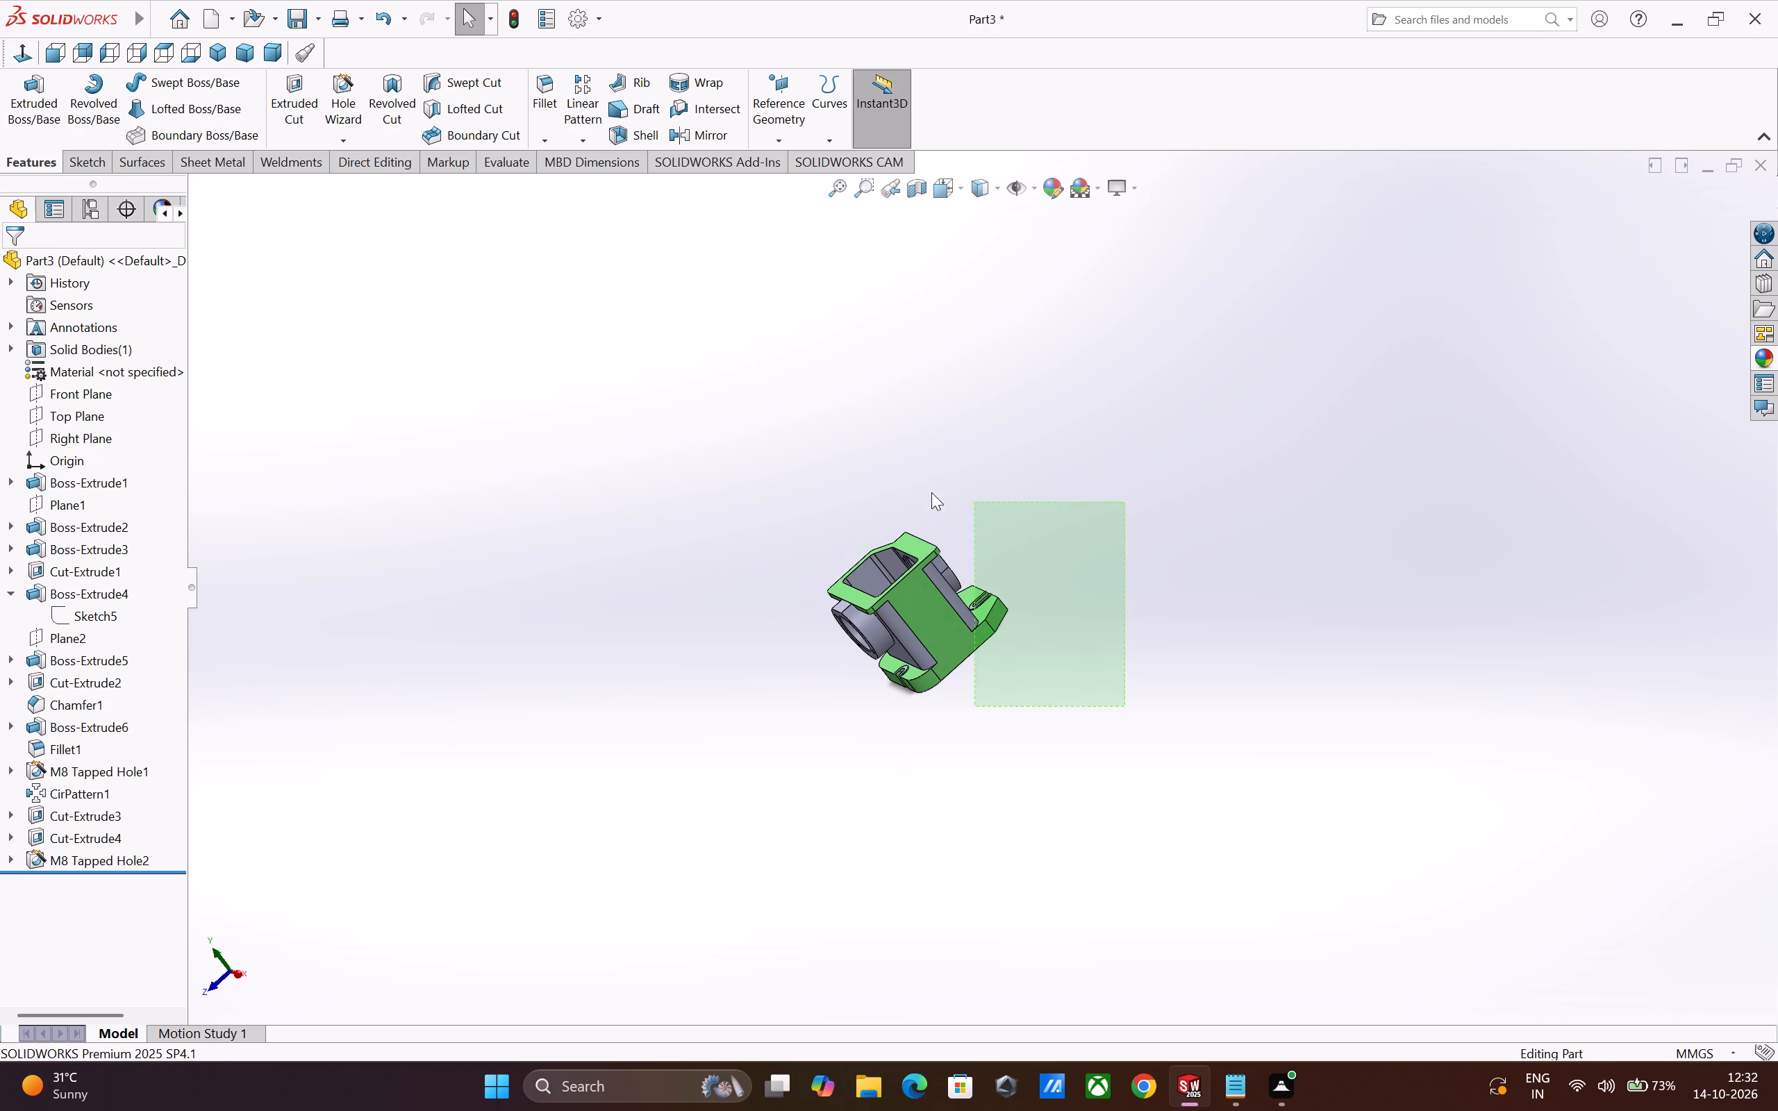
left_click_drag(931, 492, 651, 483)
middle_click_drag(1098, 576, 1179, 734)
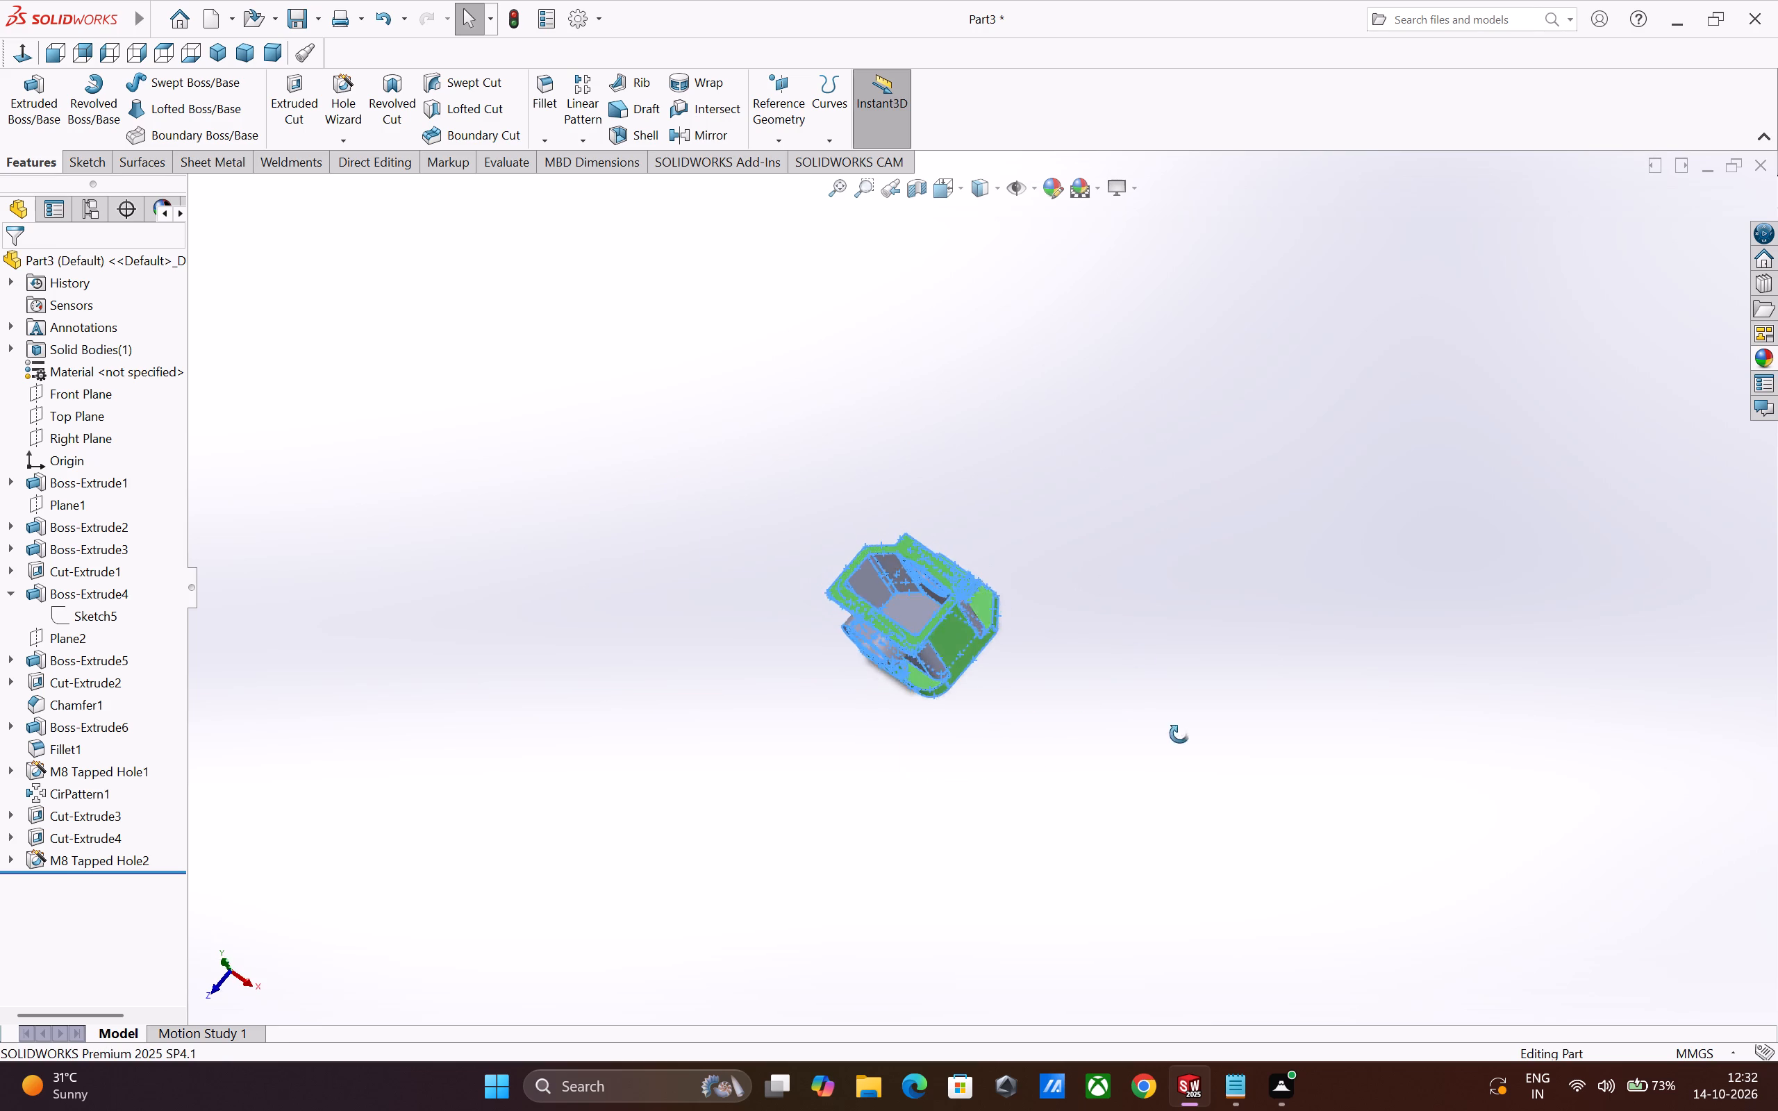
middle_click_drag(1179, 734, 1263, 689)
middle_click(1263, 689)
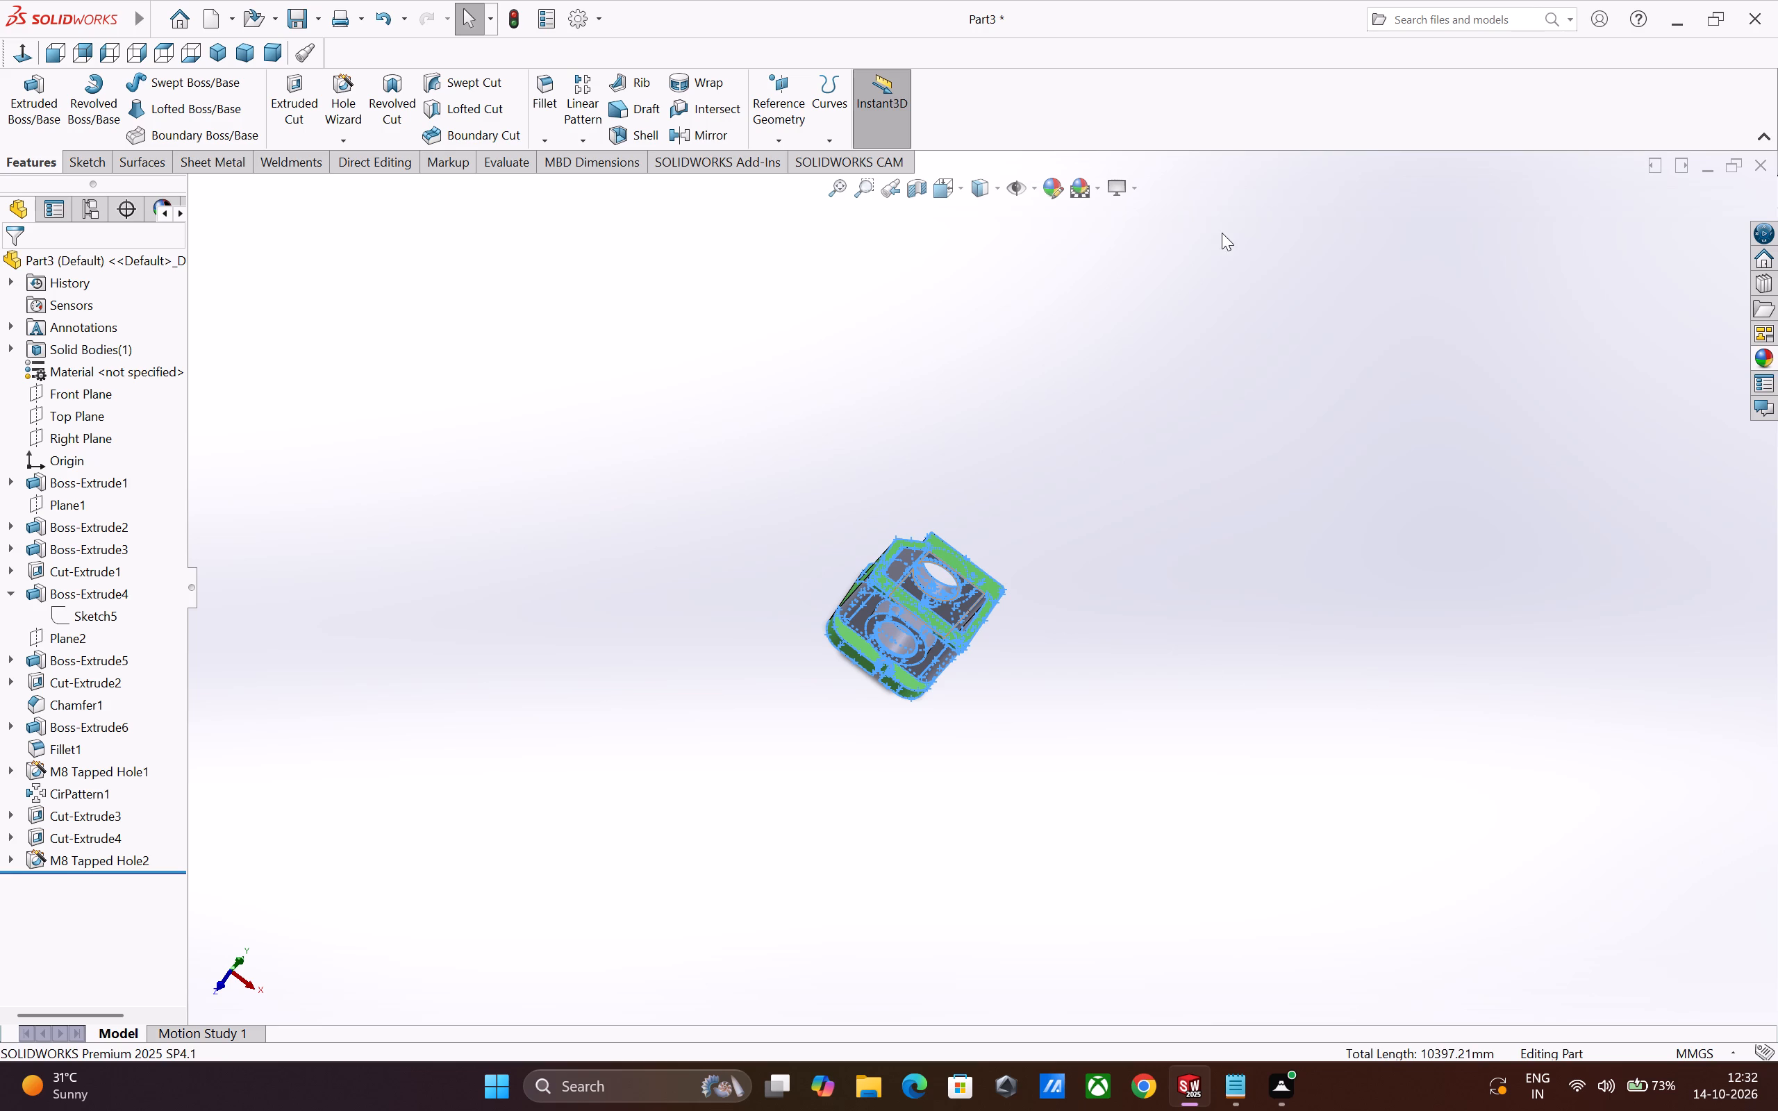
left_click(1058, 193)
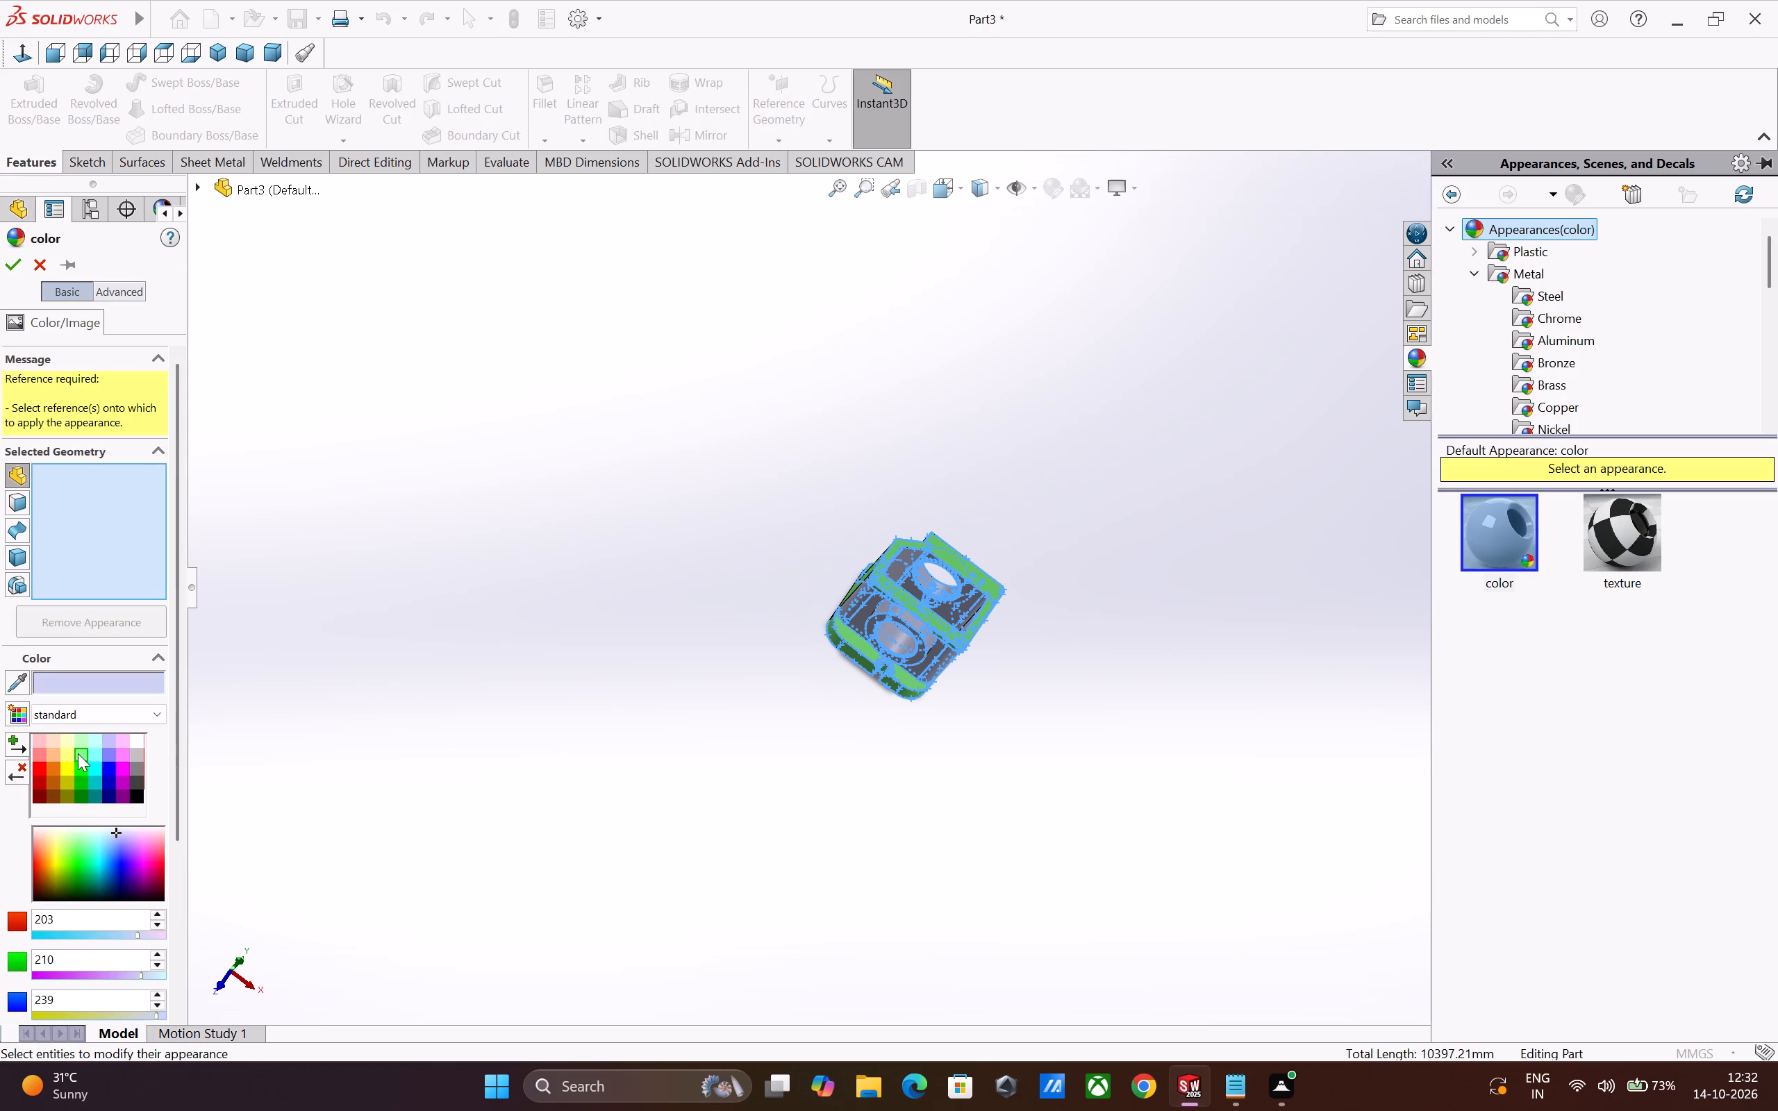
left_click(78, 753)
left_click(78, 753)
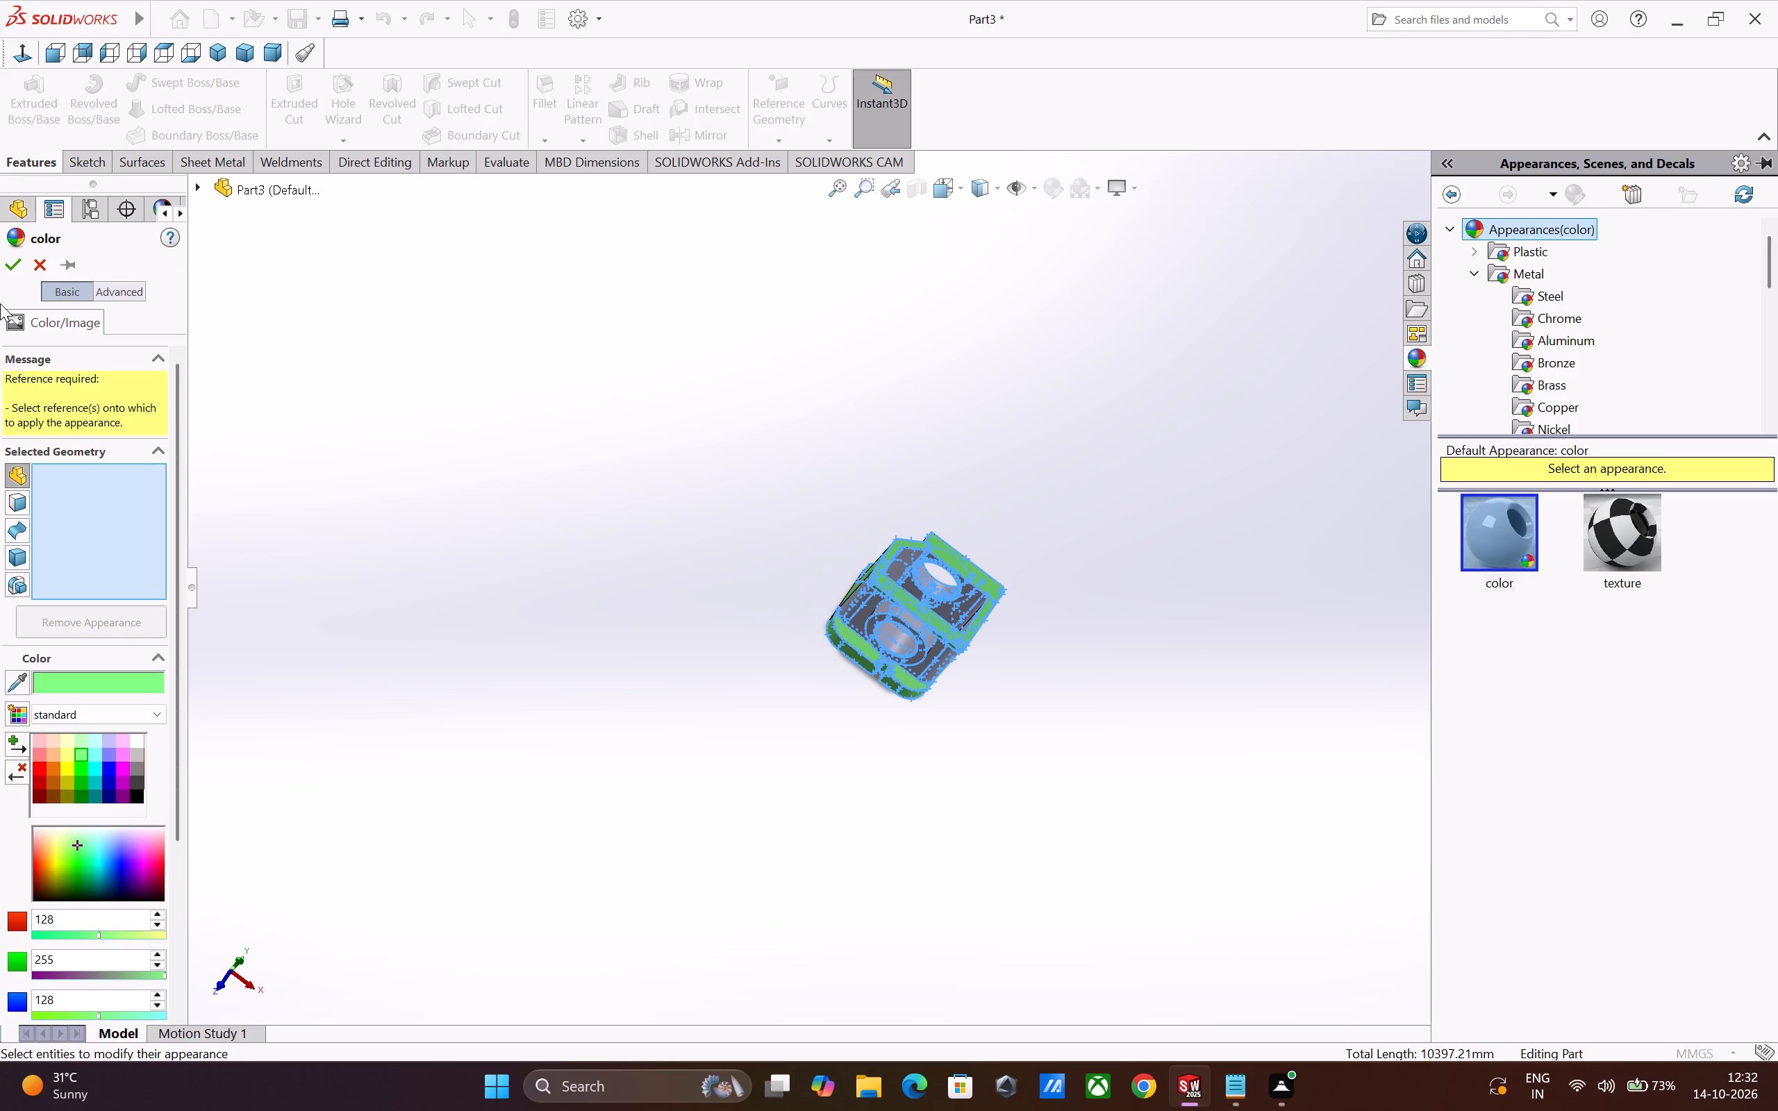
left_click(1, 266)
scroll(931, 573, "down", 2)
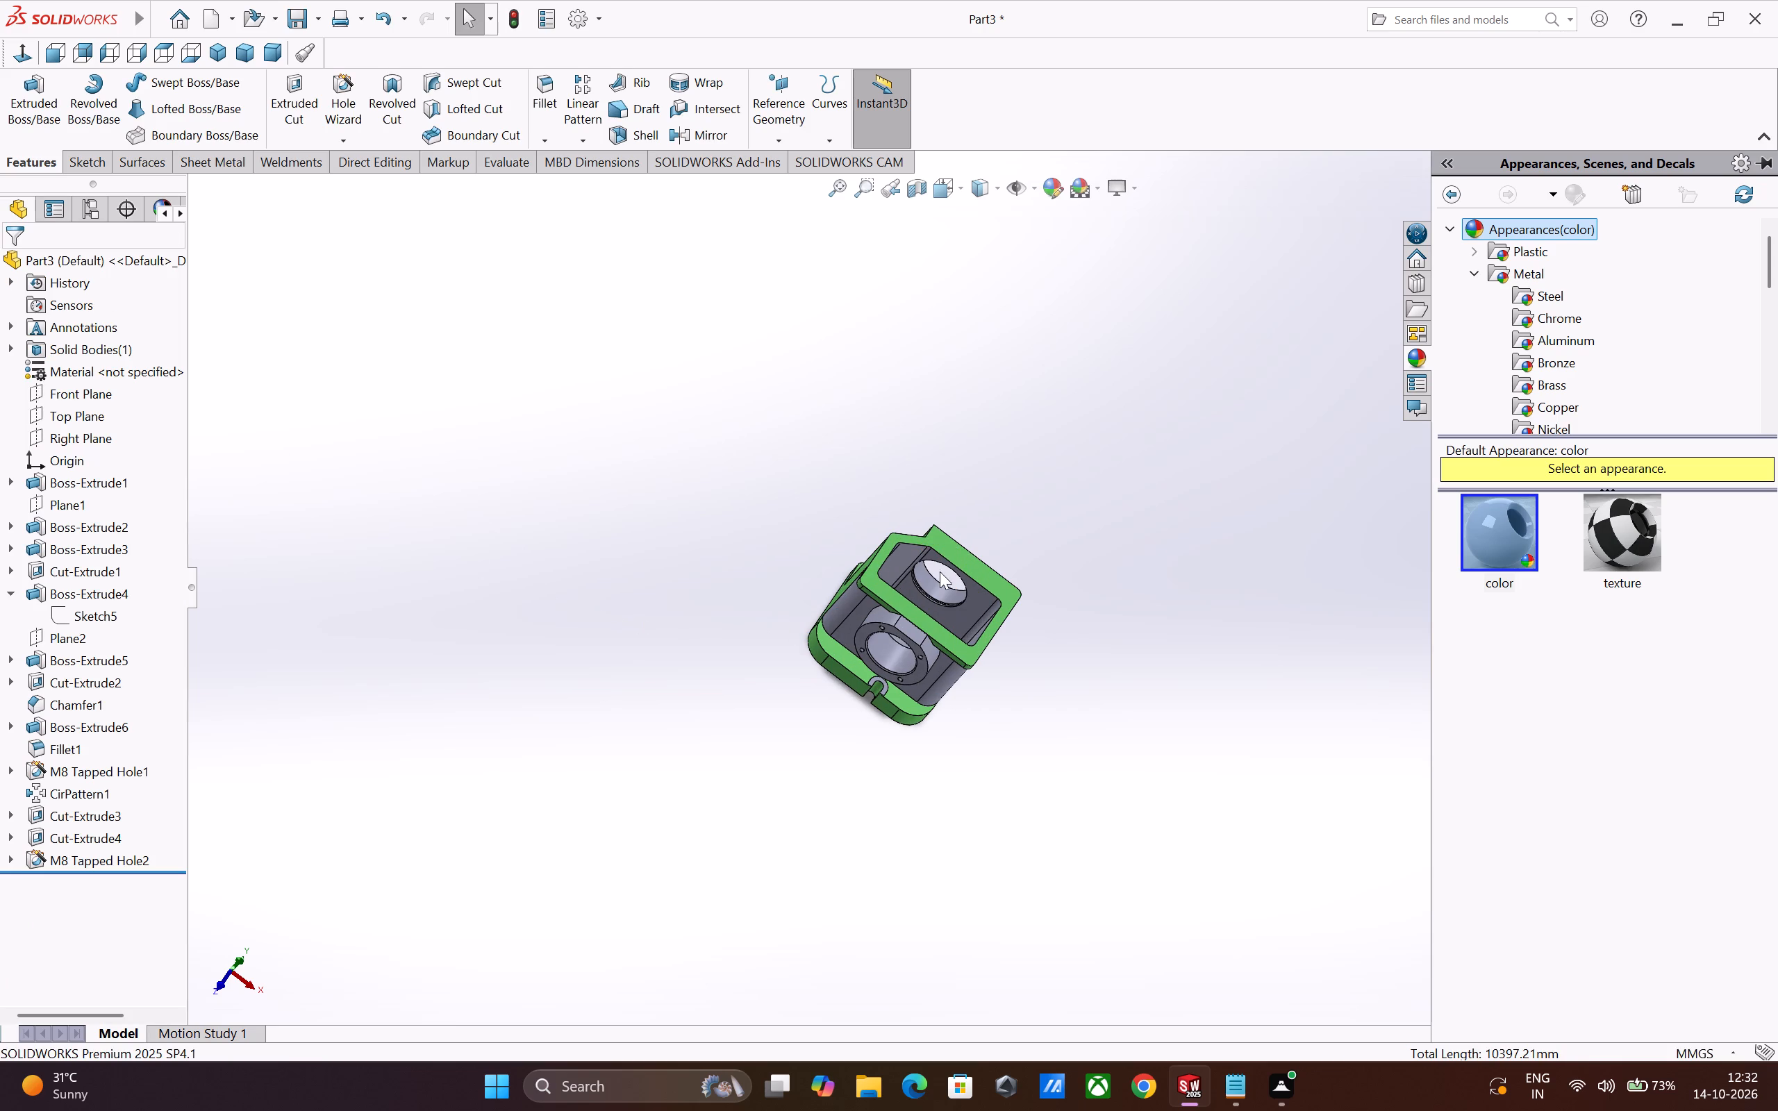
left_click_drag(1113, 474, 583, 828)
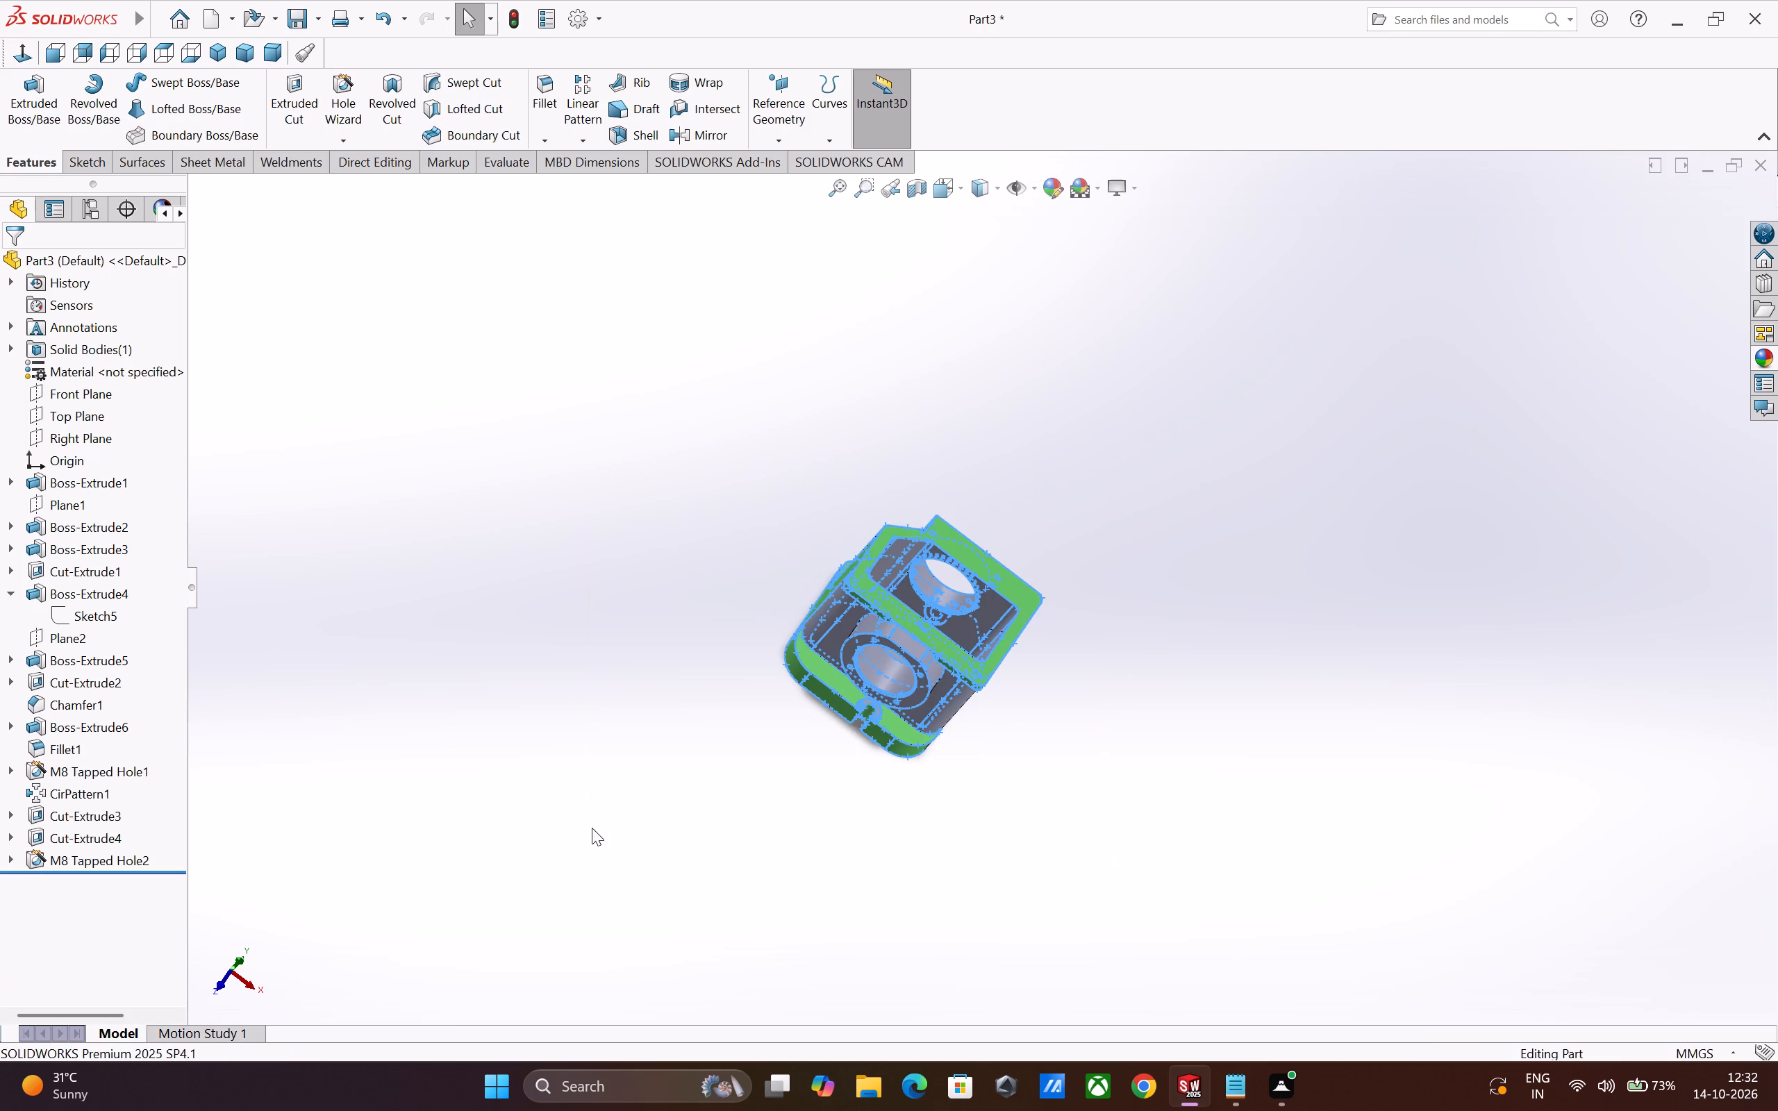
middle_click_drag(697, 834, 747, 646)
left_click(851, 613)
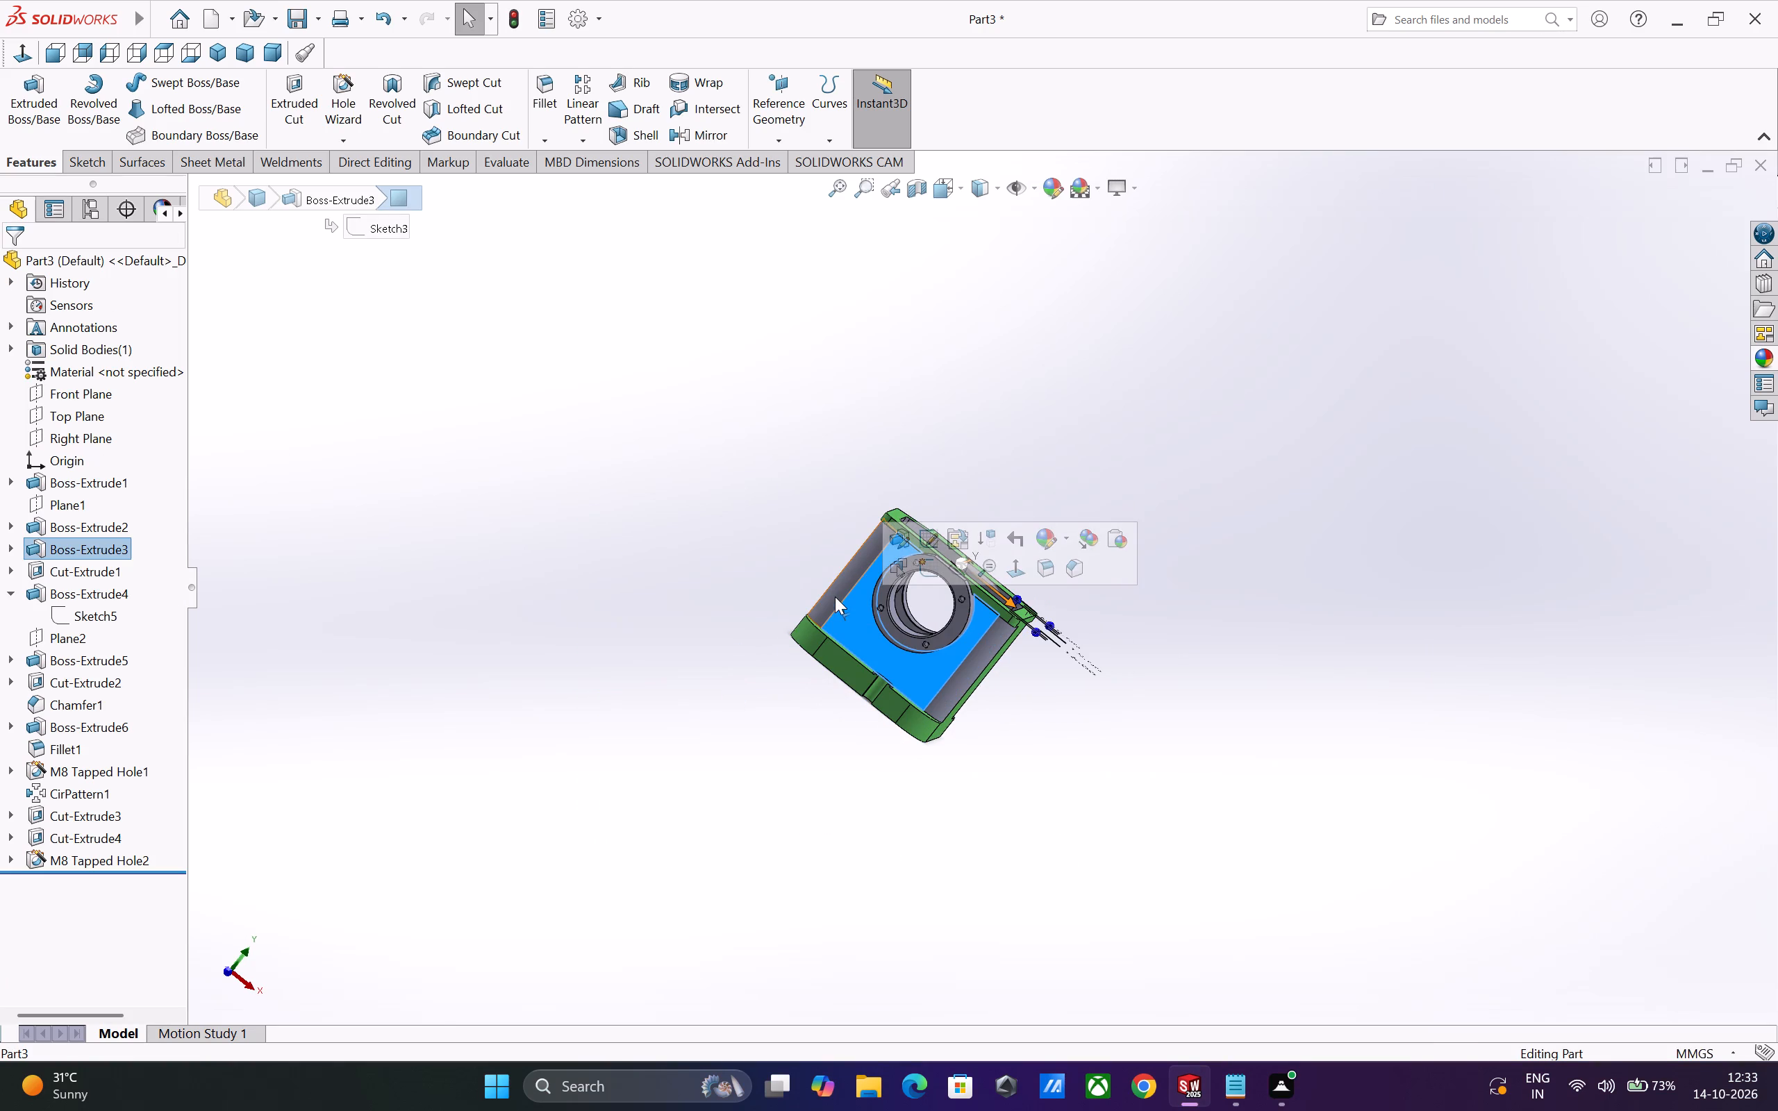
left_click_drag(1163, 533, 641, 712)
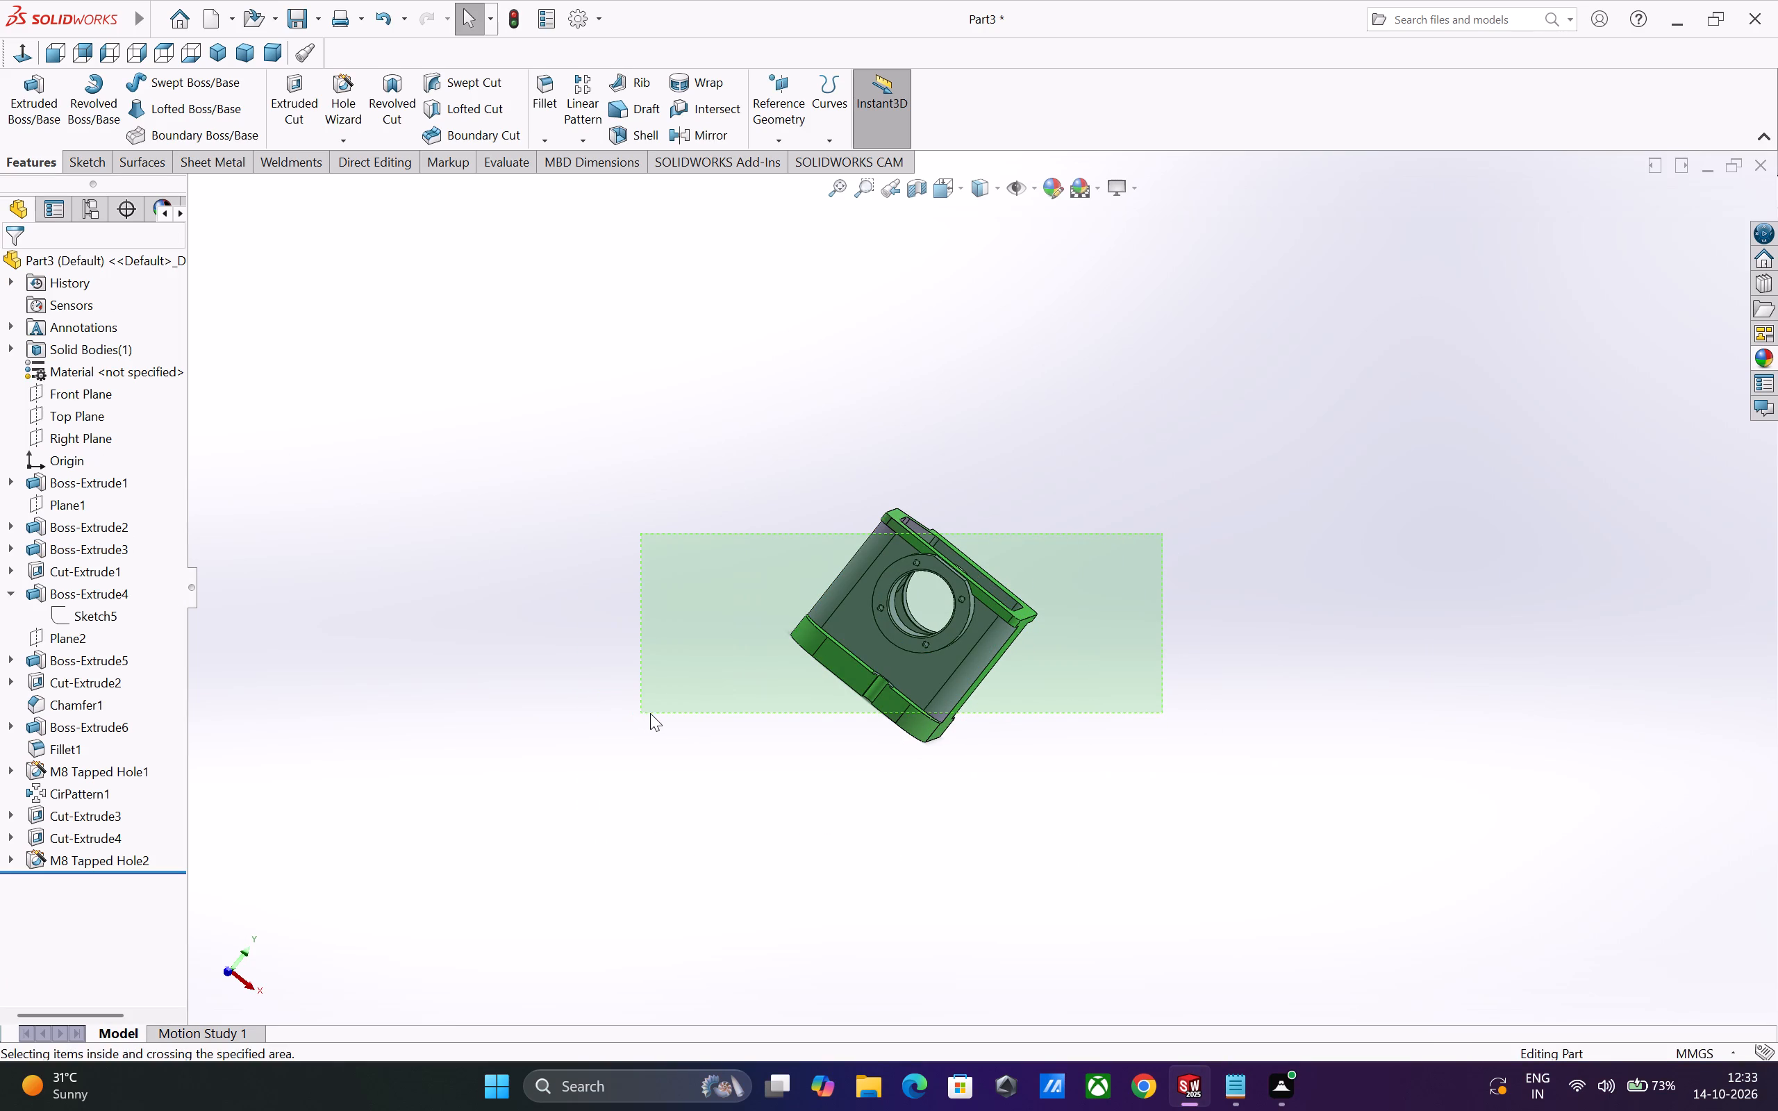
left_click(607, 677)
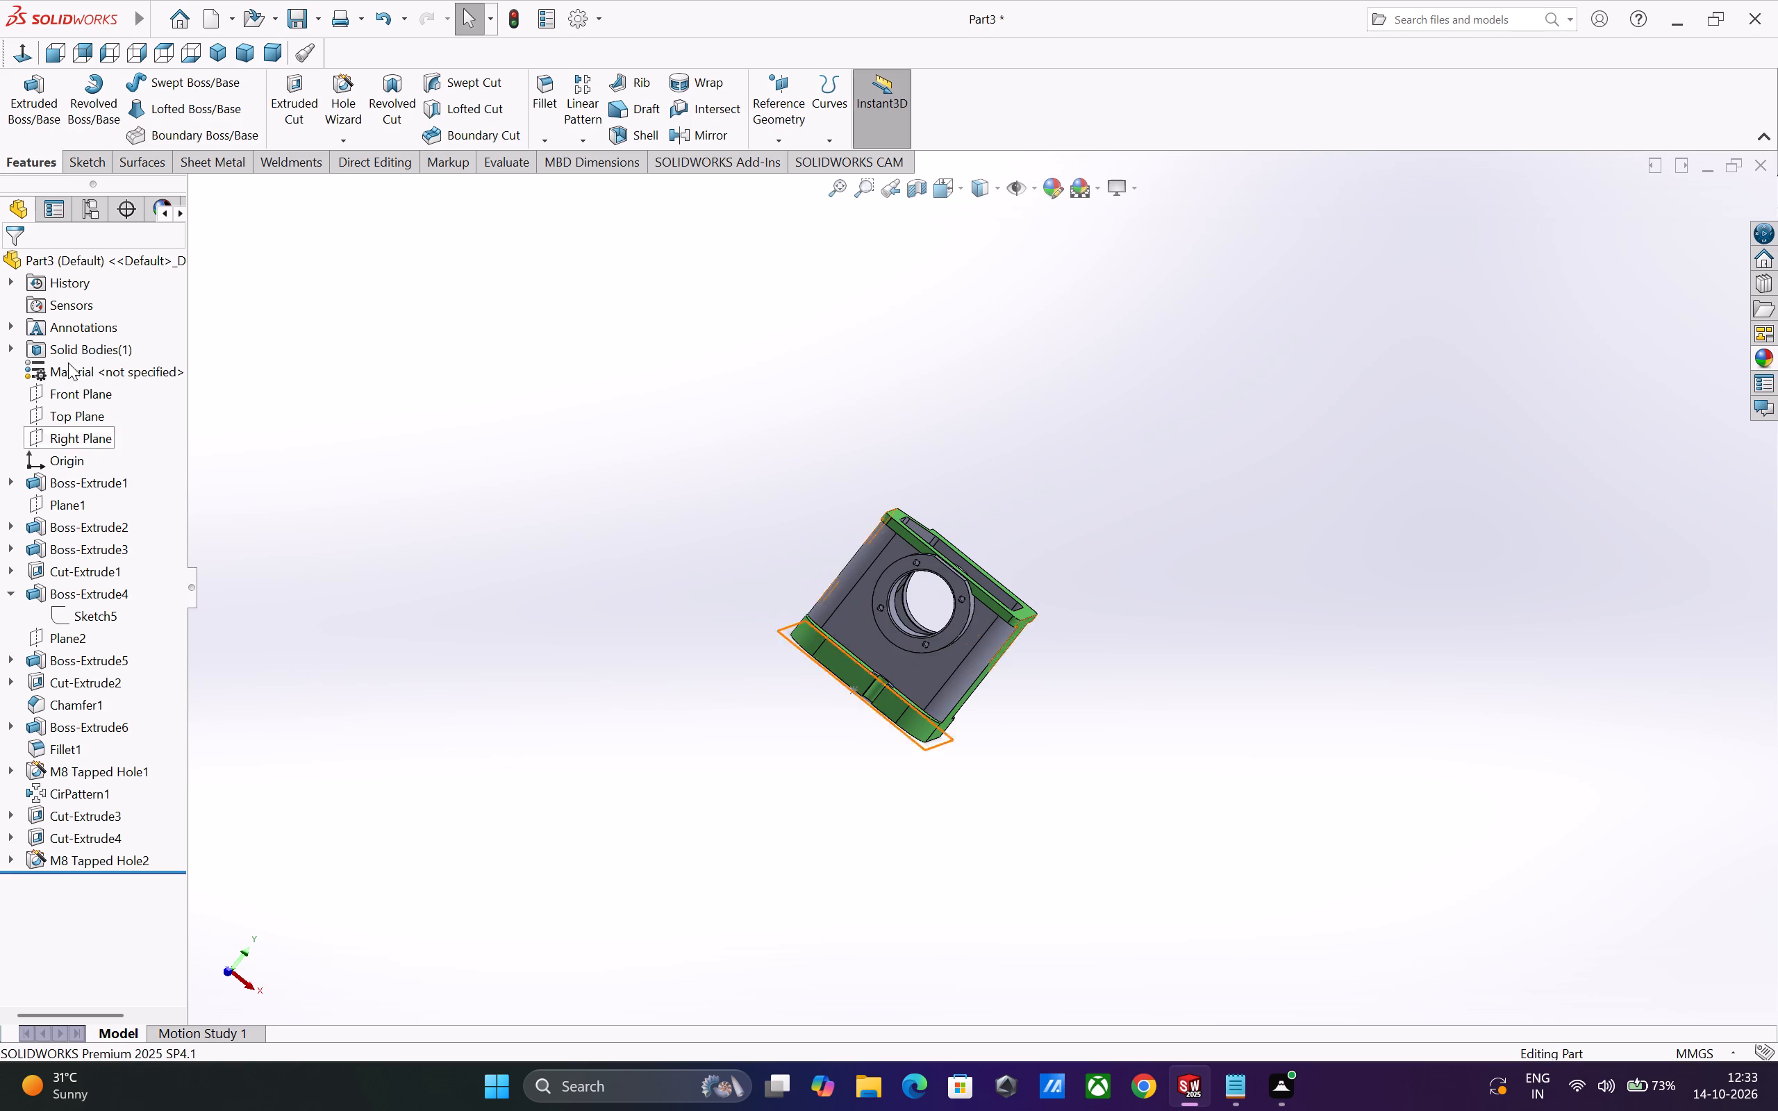
Apply a light green colour (RGB 128, 255, 128) to the entire Part3.
double_click(79, 266)
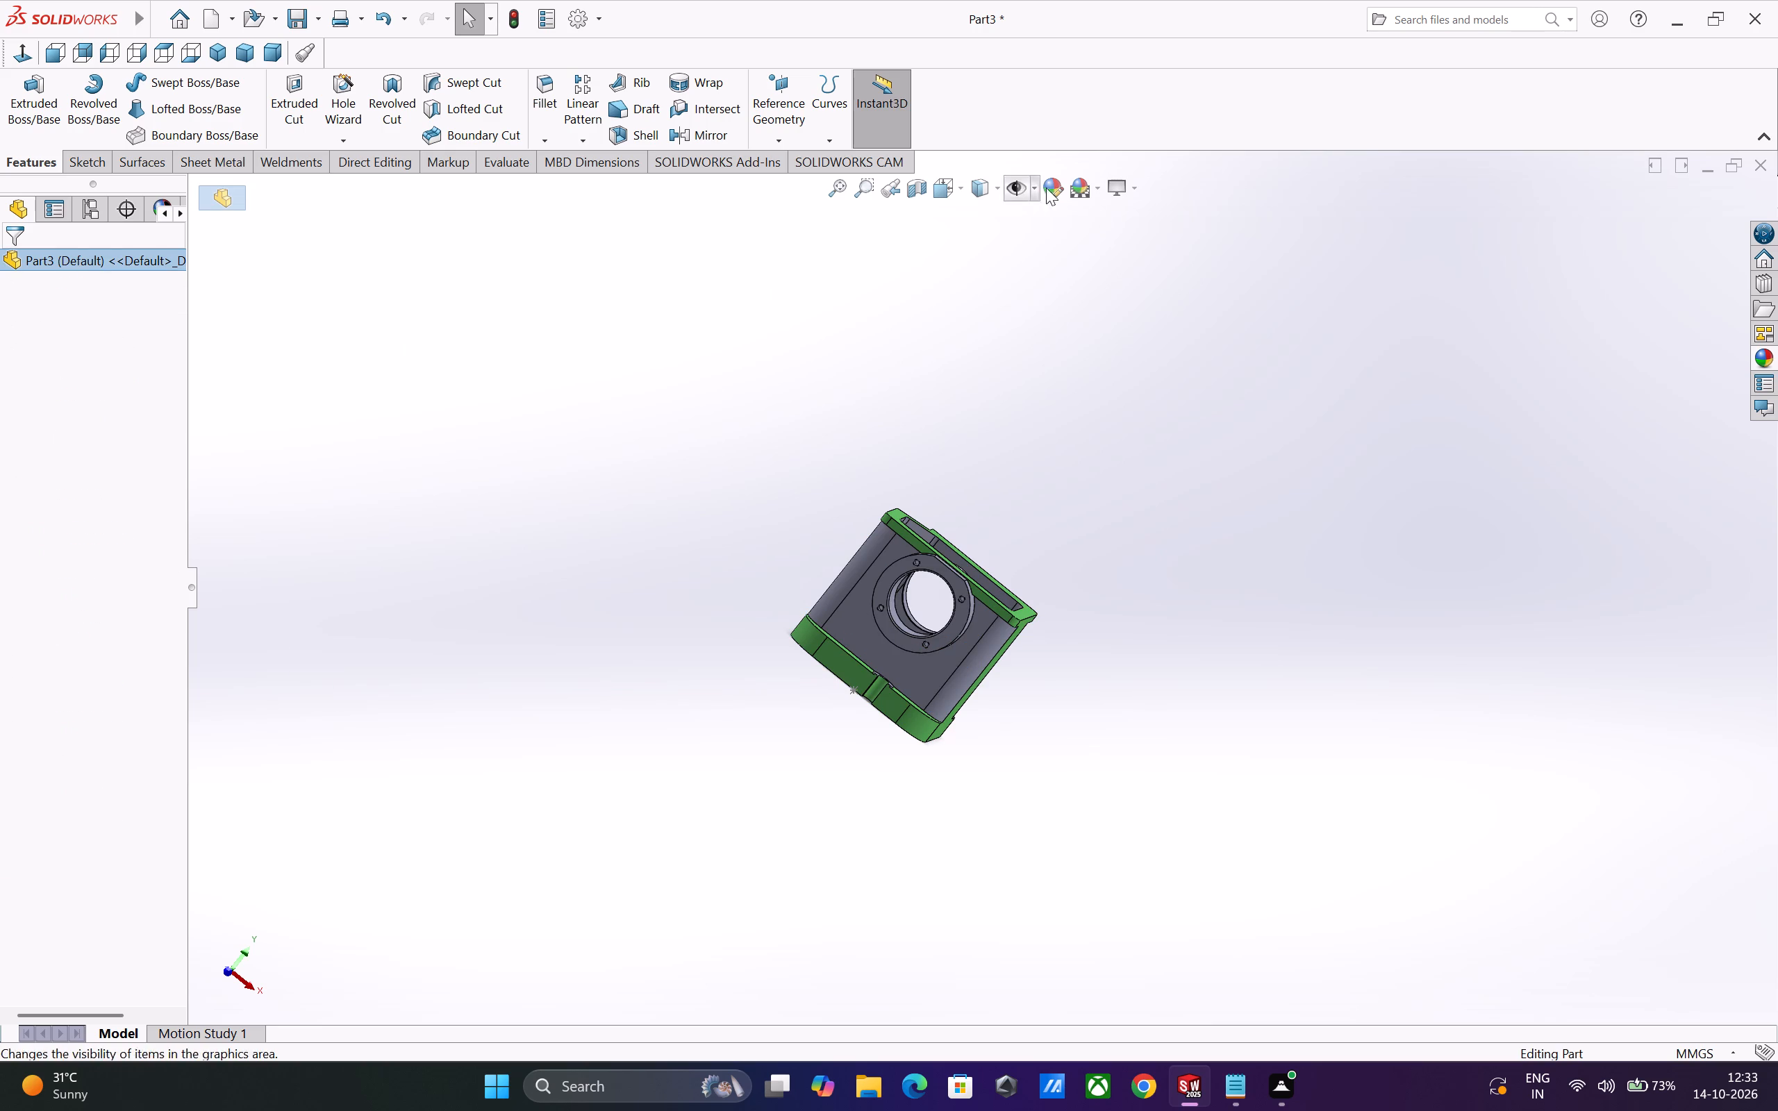
left_click(1052, 187)
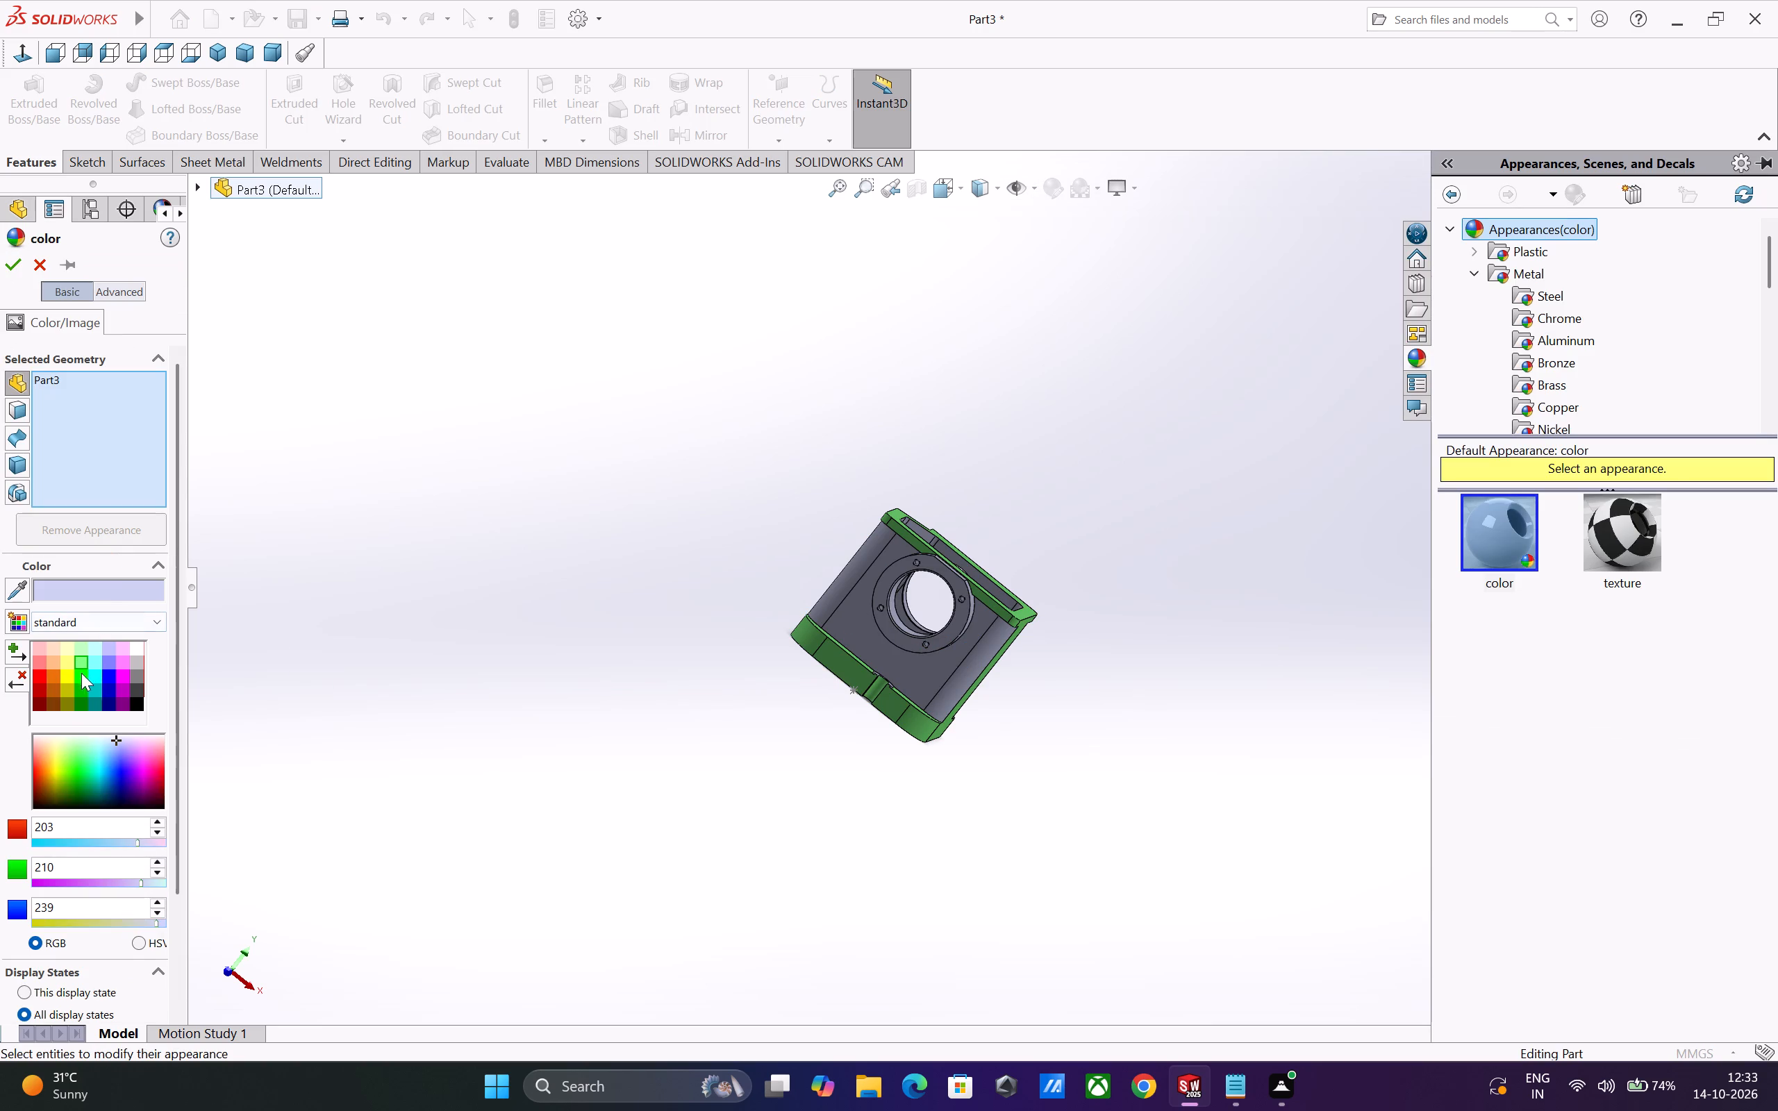
left_click(80, 660)
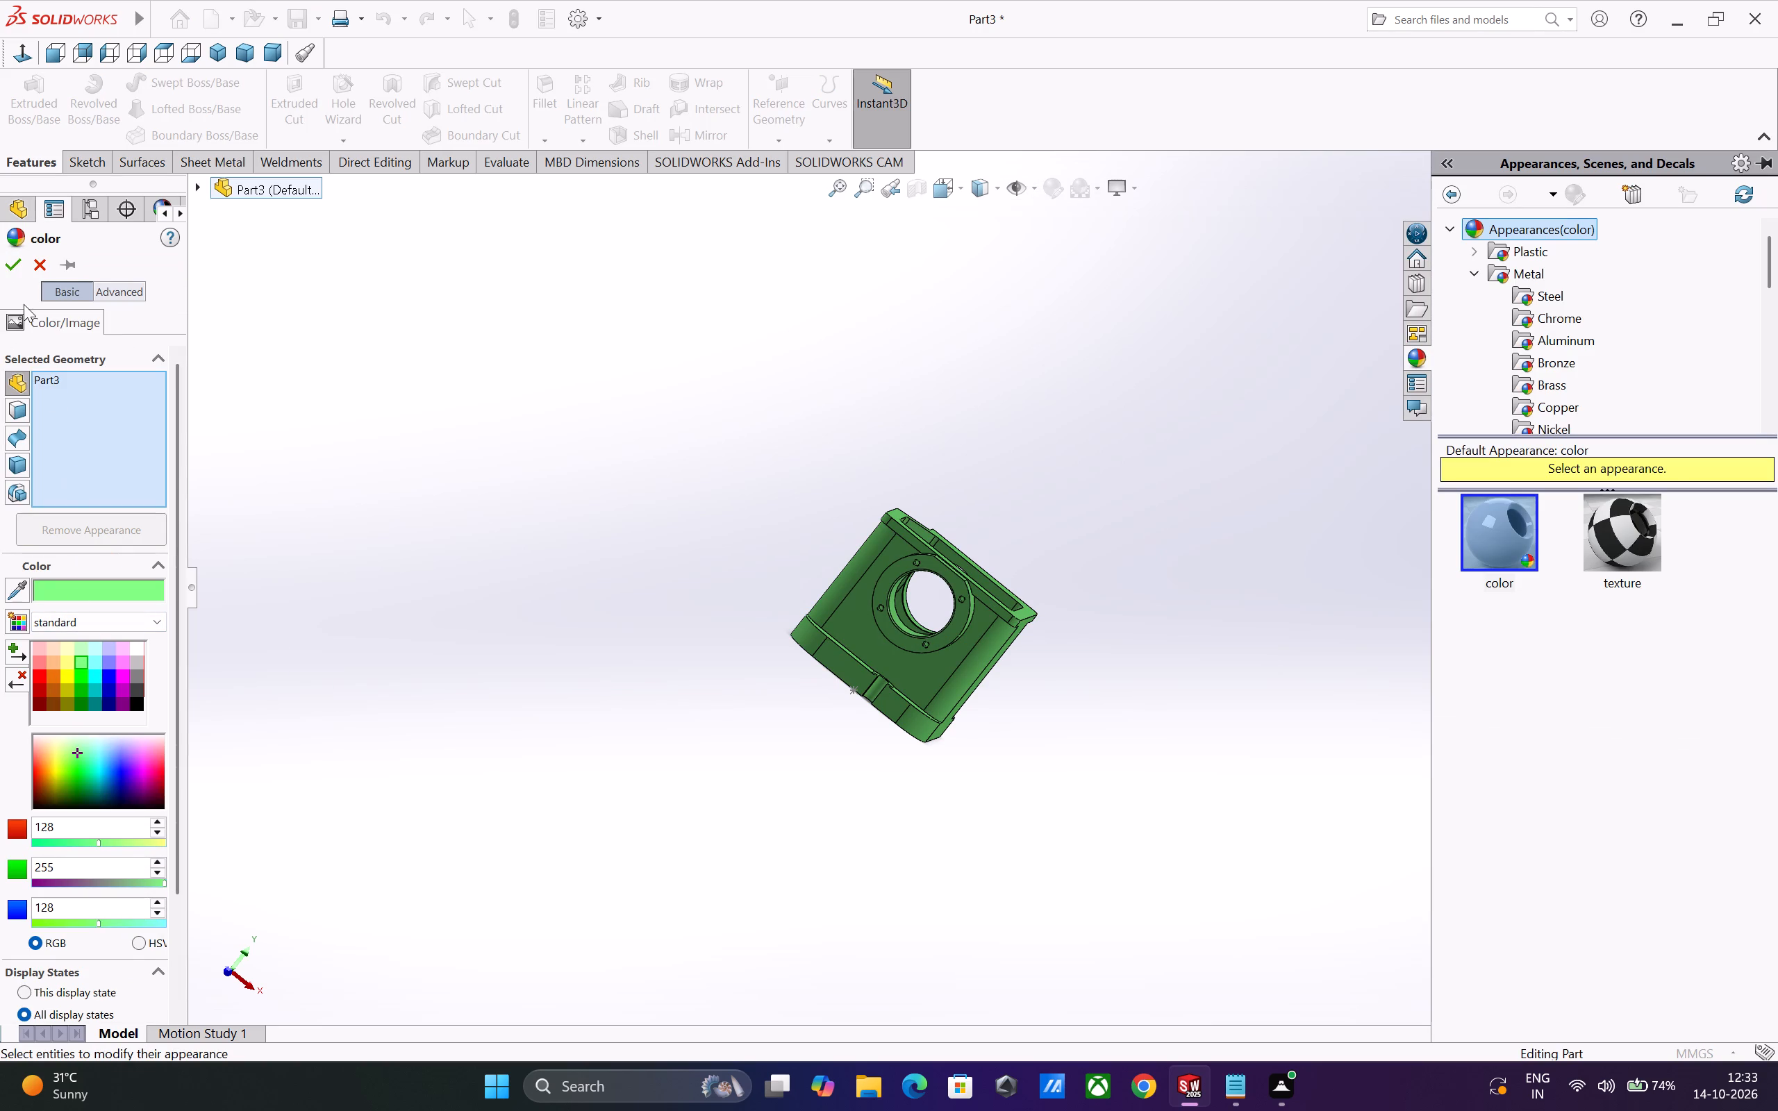
left_click(13, 269)
Select the inner face and edge chamfer of the 80 mm bore, plus the inner face of the opposite 90 mm bore.
scroll(942, 801, "up", 3)
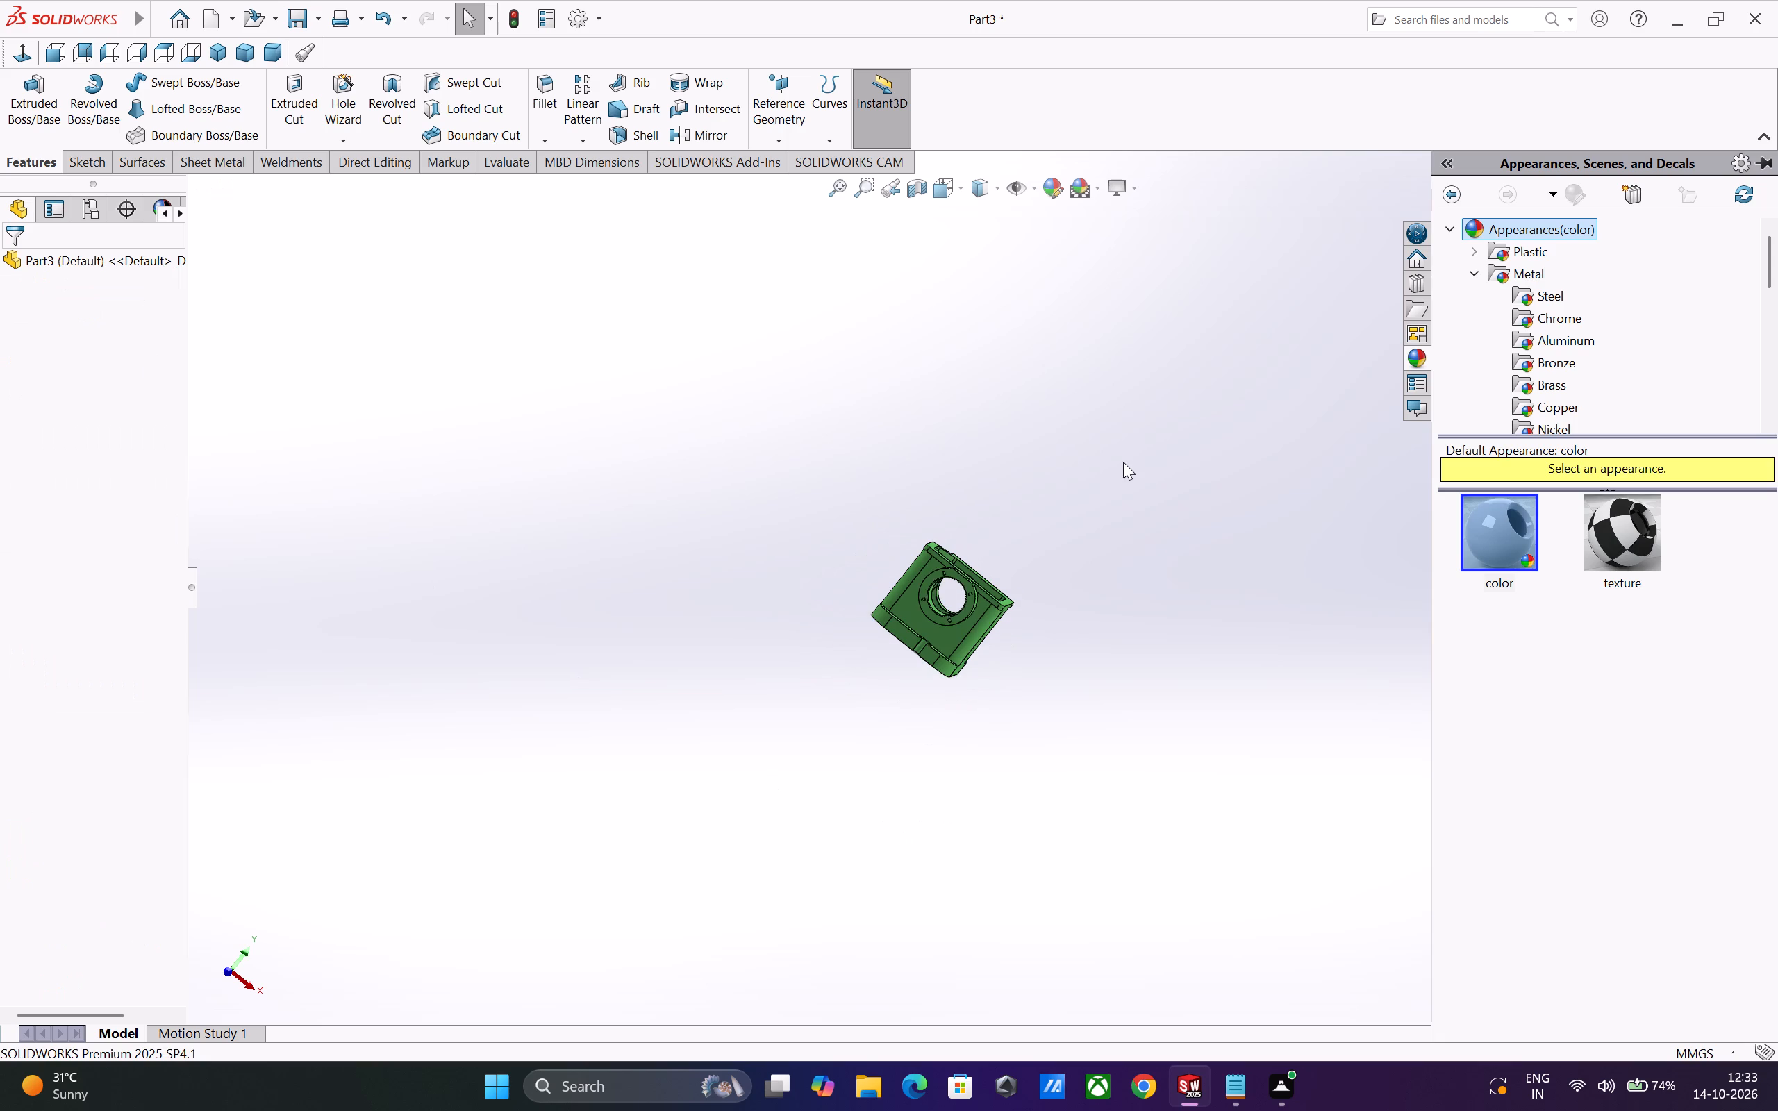
scroll(1088, 508, "down", 2)
scroll(1070, 626, "down", 2)
middle_click_drag(927, 634, 808, 759)
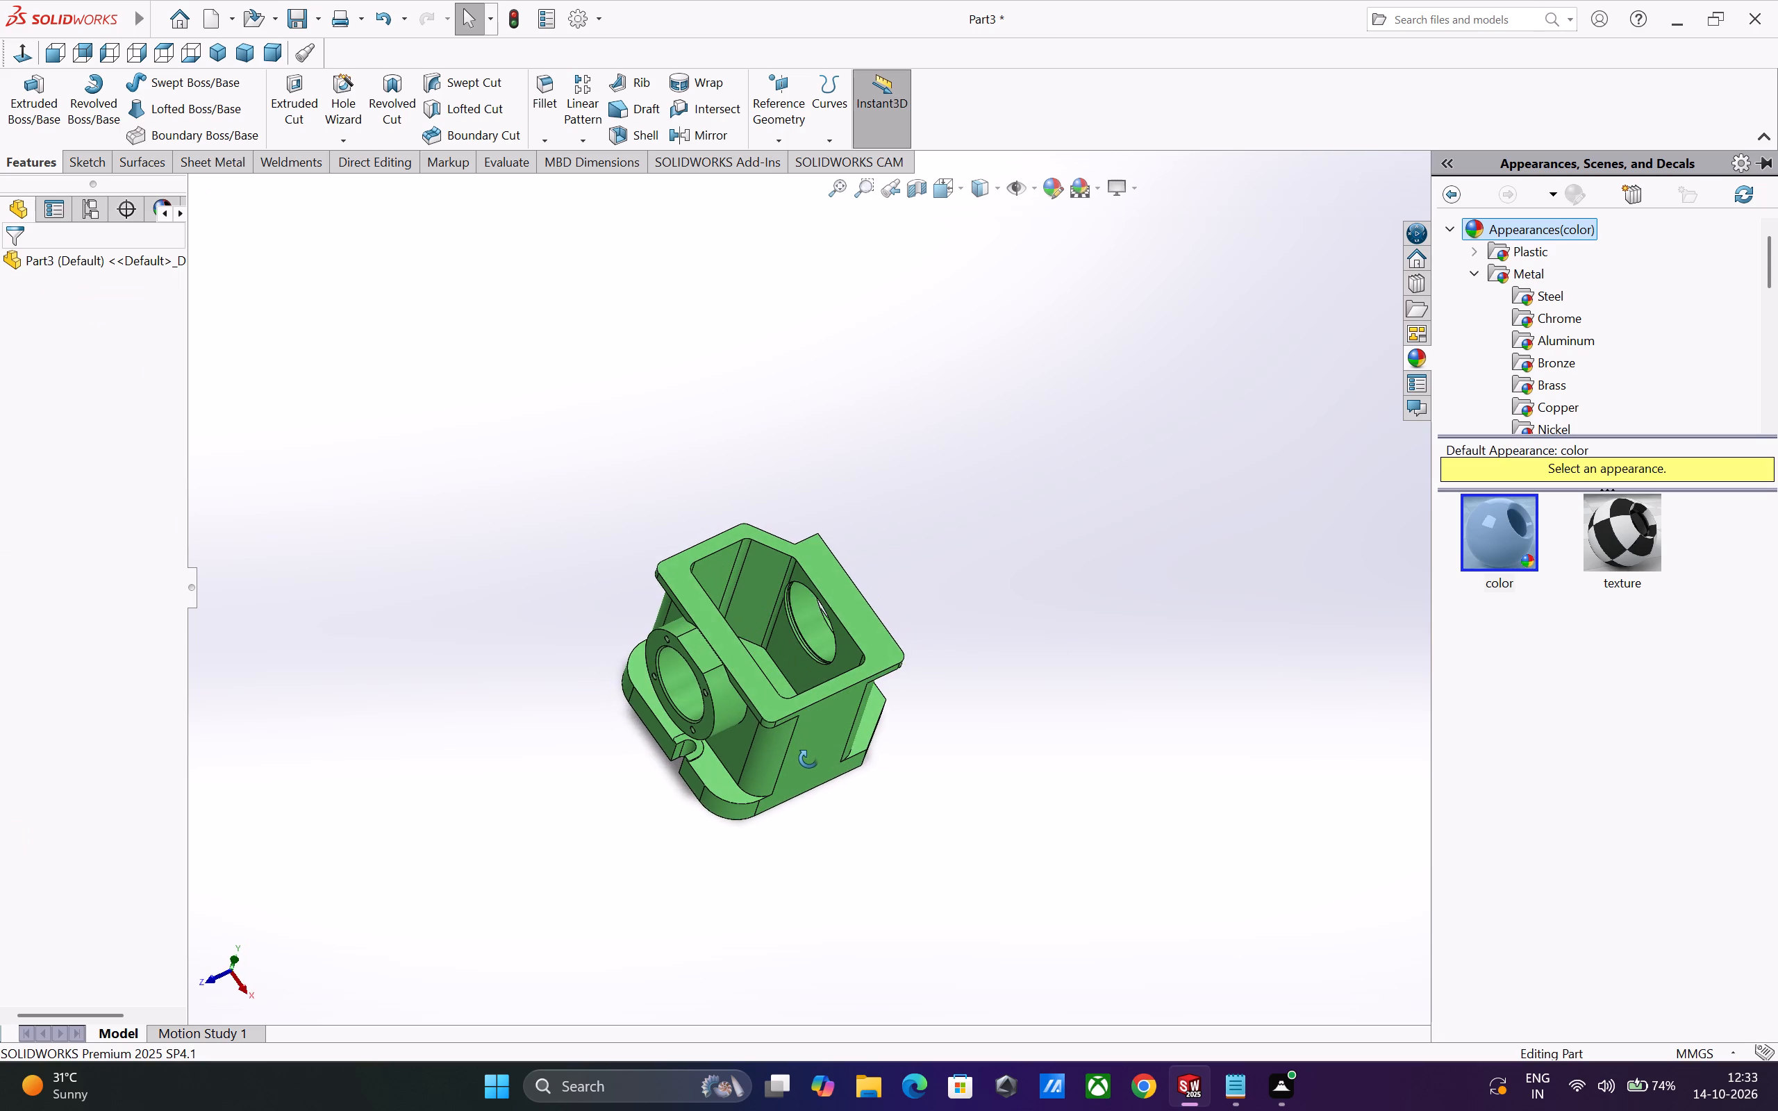
middle_click_drag(808, 759, 813, 756)
scroll(772, 705, "down", 6)
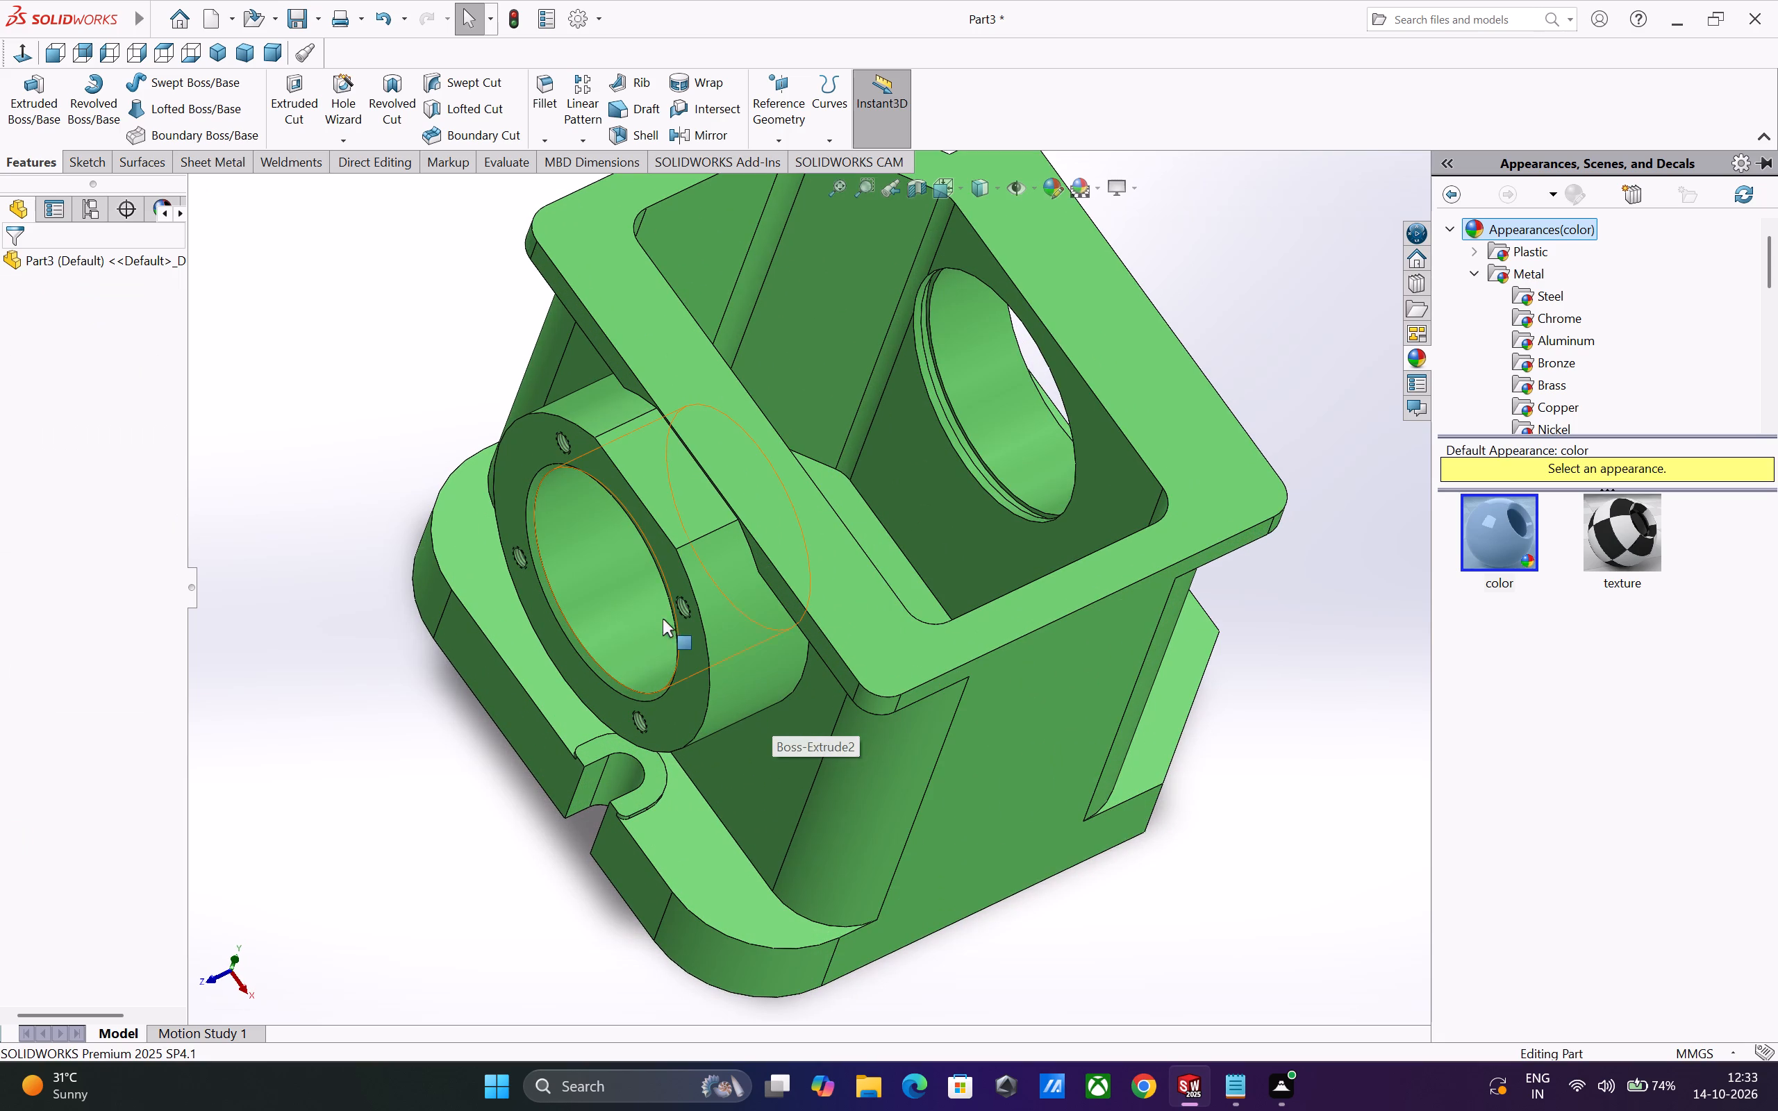
left_click(635, 577, "ctrl")
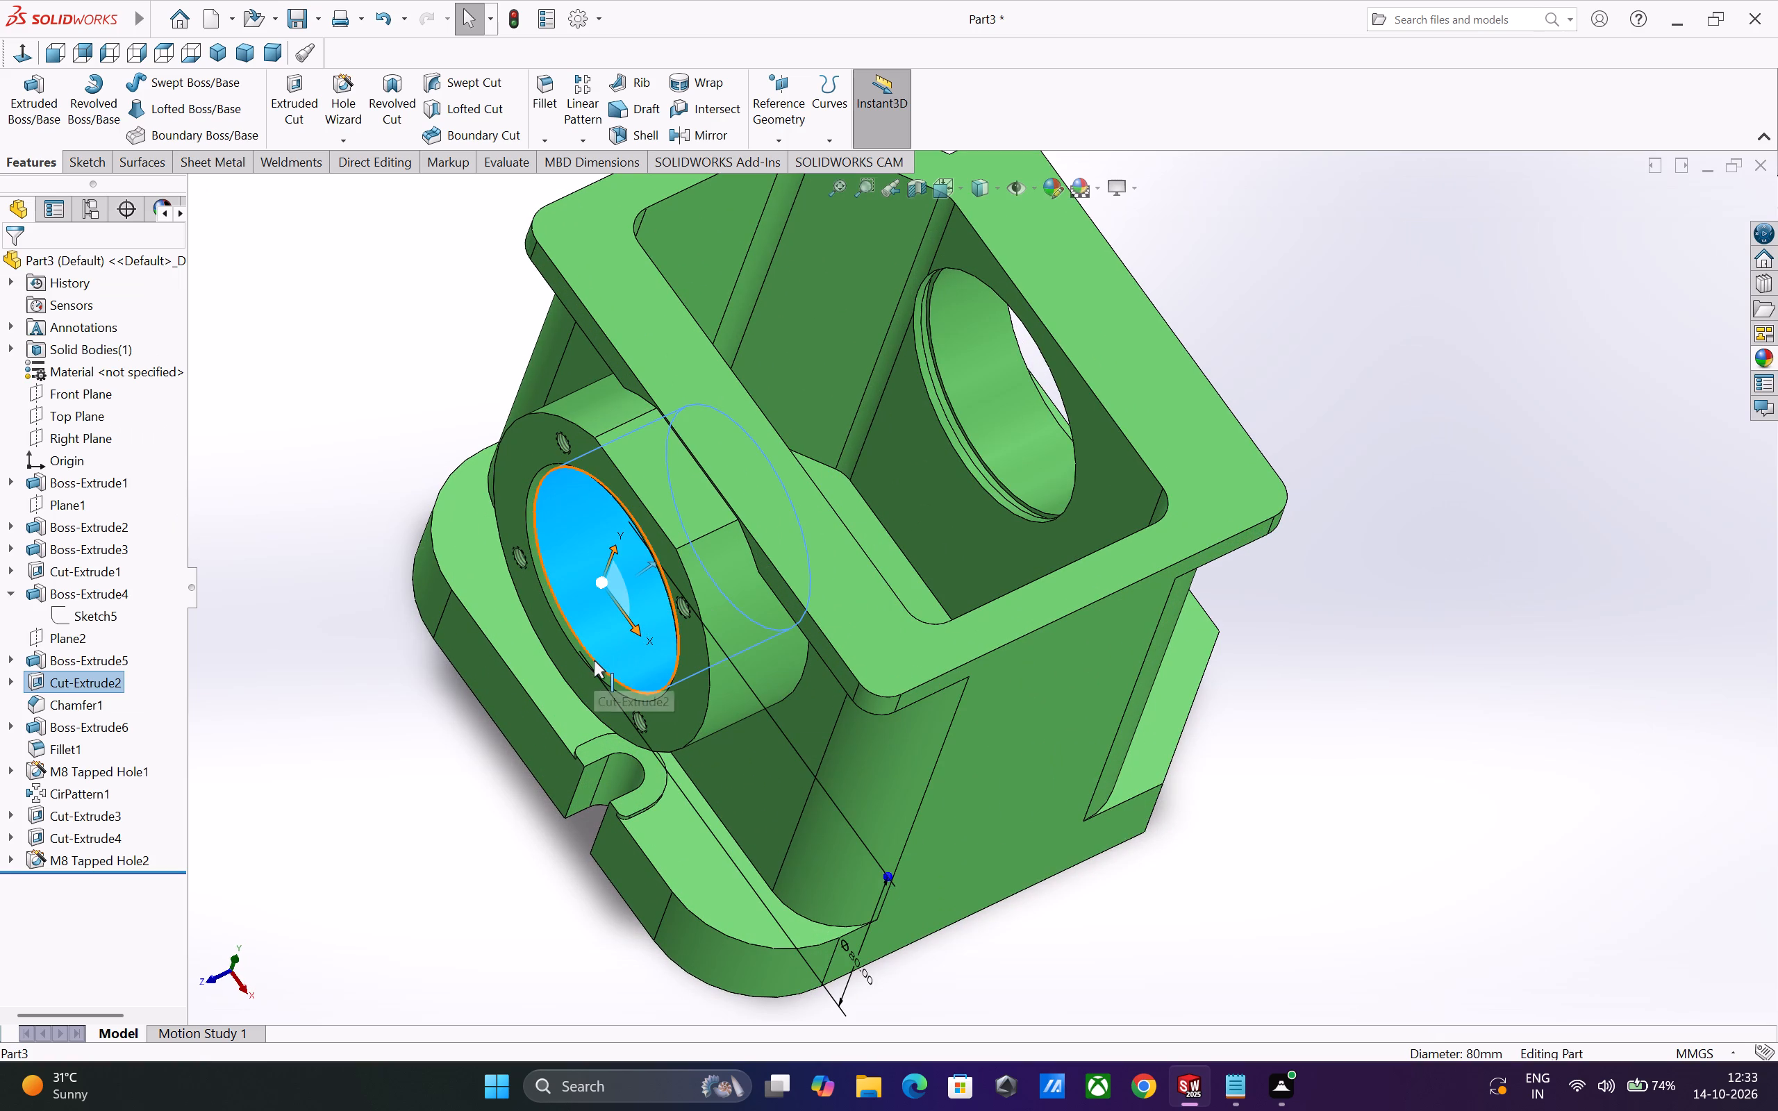
left_click(594, 667, "ctrl")
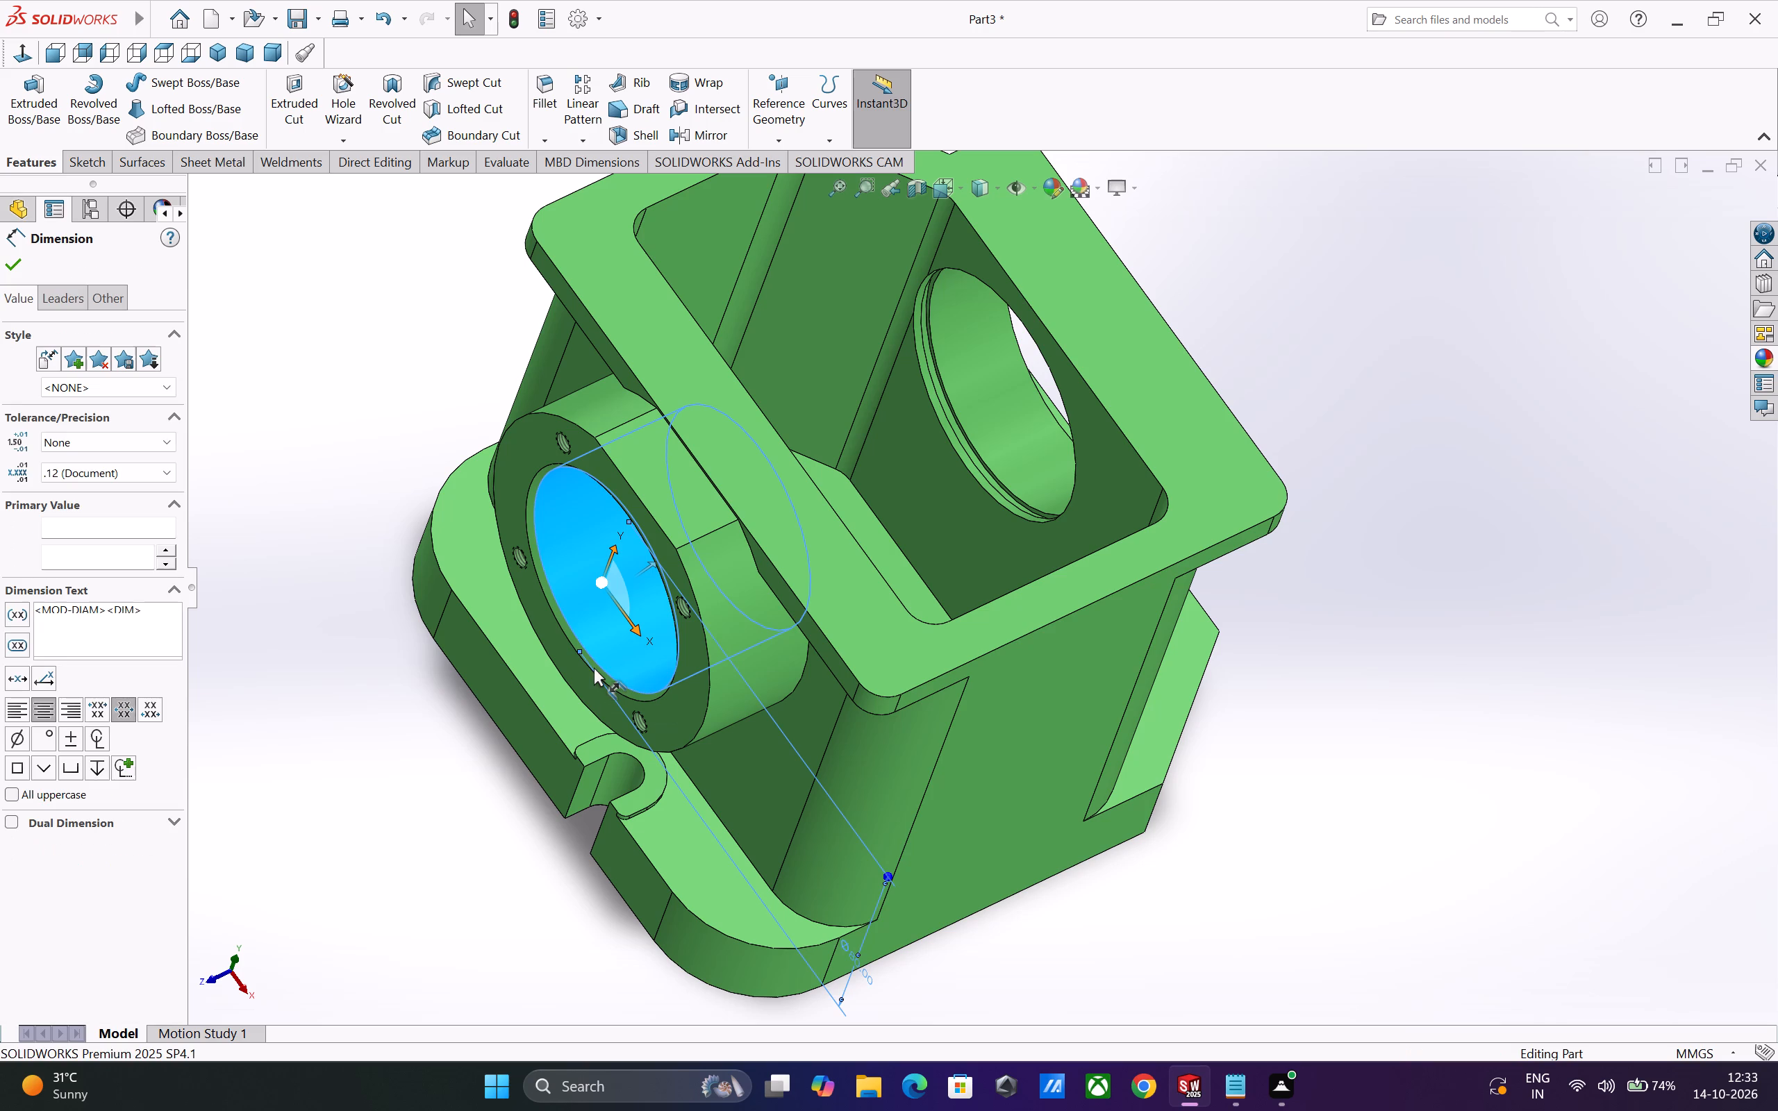
left_click(433, 747, "ctrl")
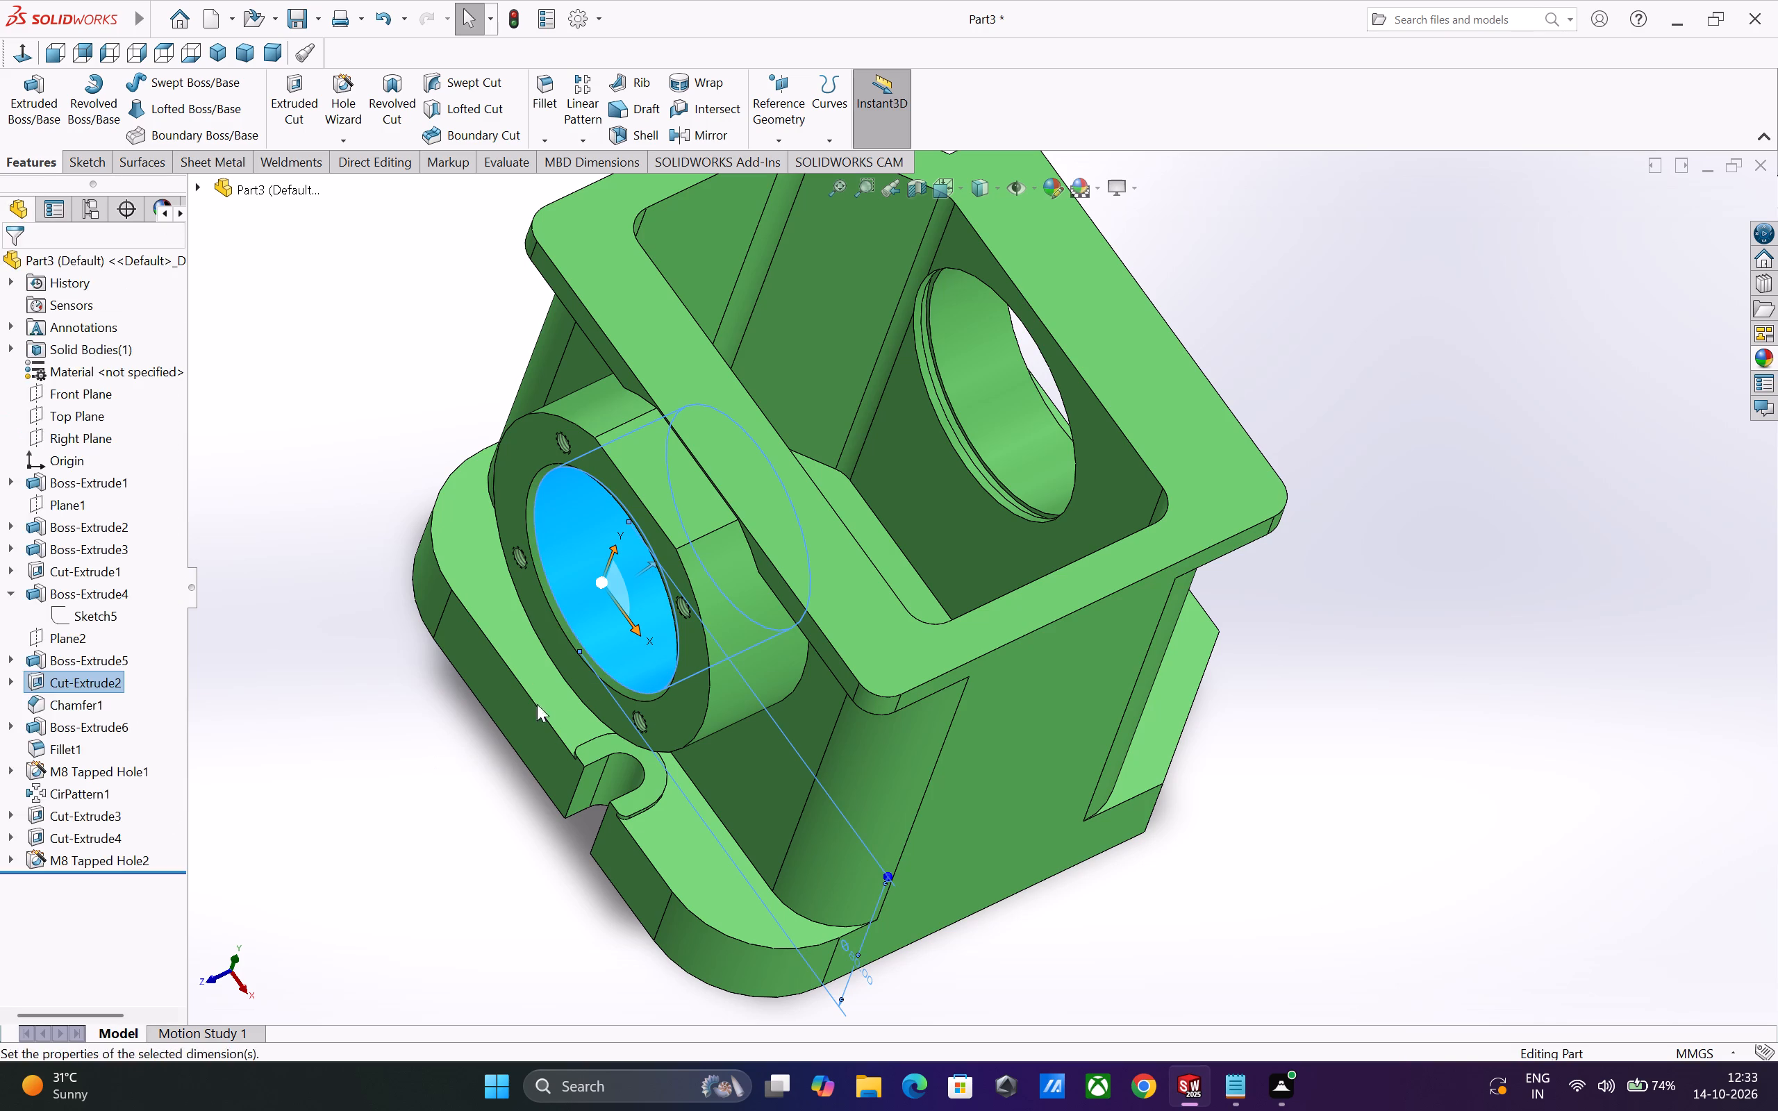
left_click(458, 744)
left_click(572, 637, "ctrl")
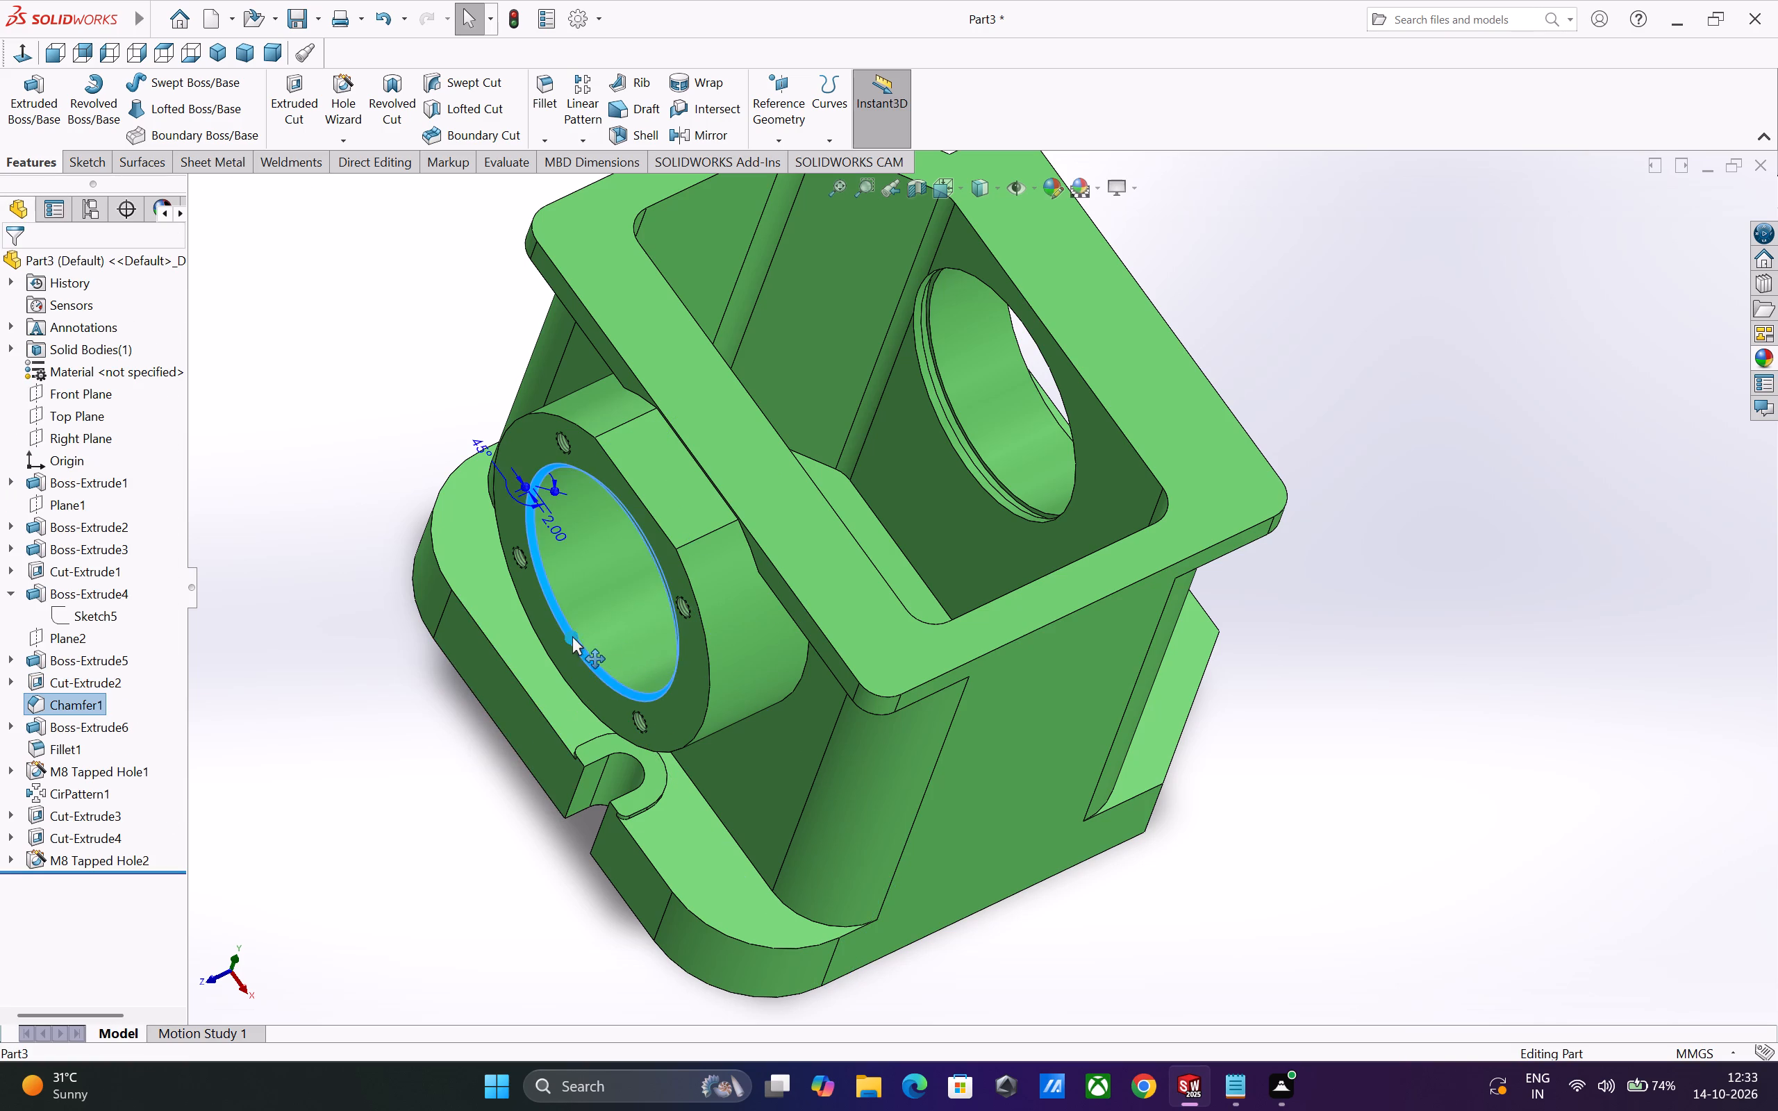
left_click(600, 630, "ctrl")
scroll(629, 755, "up", 1, "ctrl")
scroll(635, 763, "up", 2)
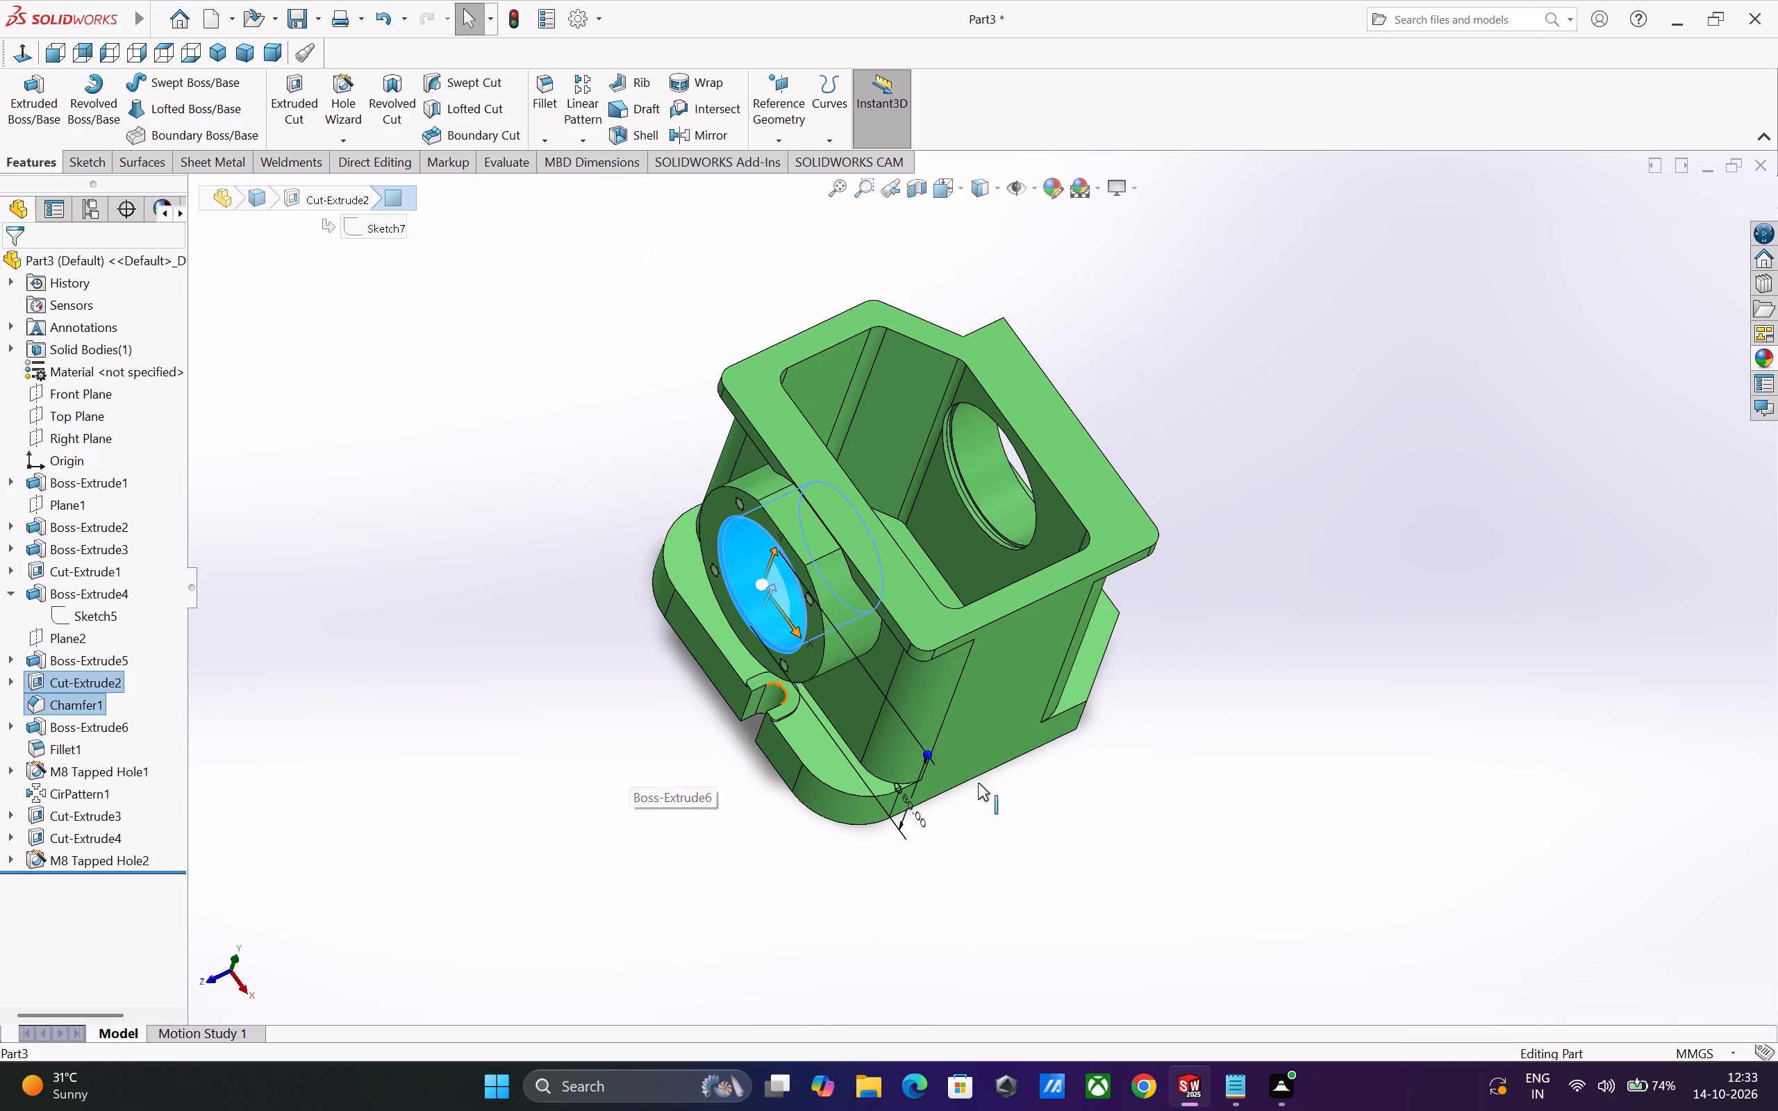
middle_click_drag(1006, 785, 906, 845)
left_click(1017, 485, "ctrl")
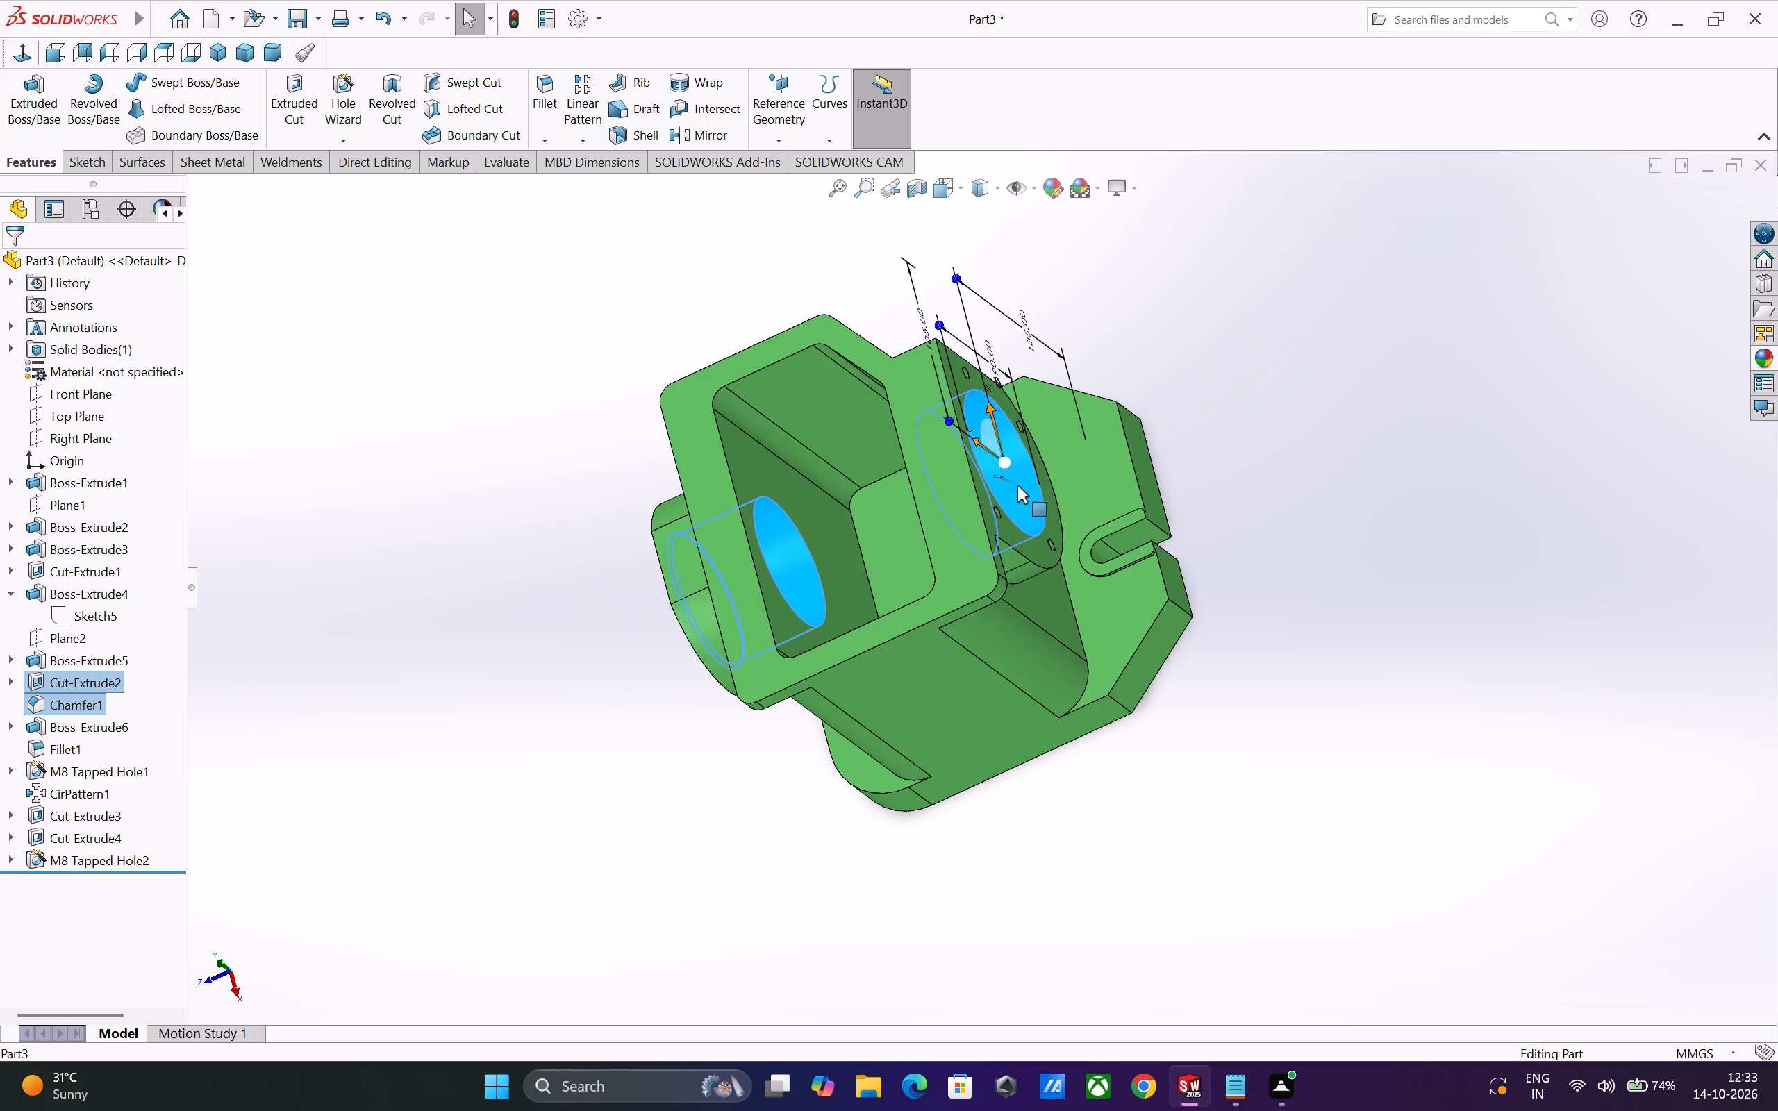
Add the walls of the four M8 tapped holes around the 80 mm bore to the selection.
scroll(1020, 716, "up", 1)
middle_click_drag(1027, 712, 1187, 615)
scroll(874, 489, "down", 4)
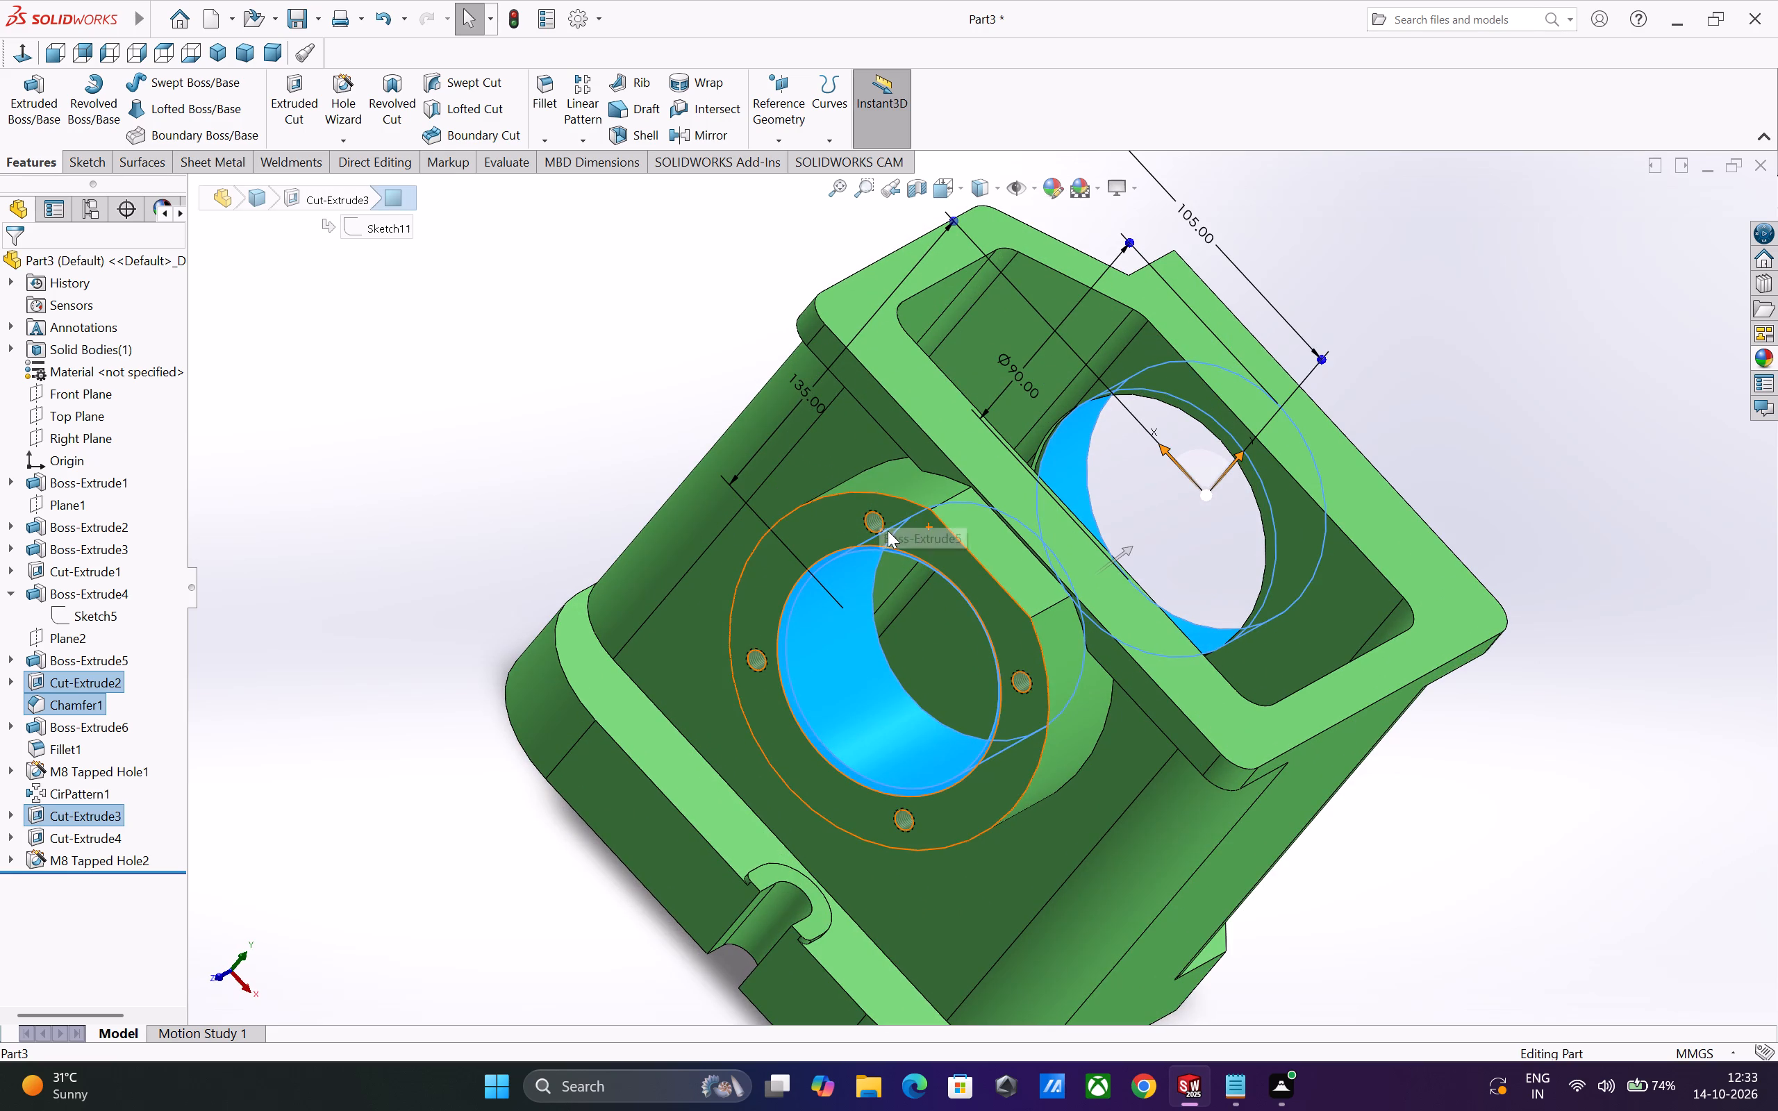
left_click(872, 520, "ctrl")
left_click(758, 658, "ctrl")
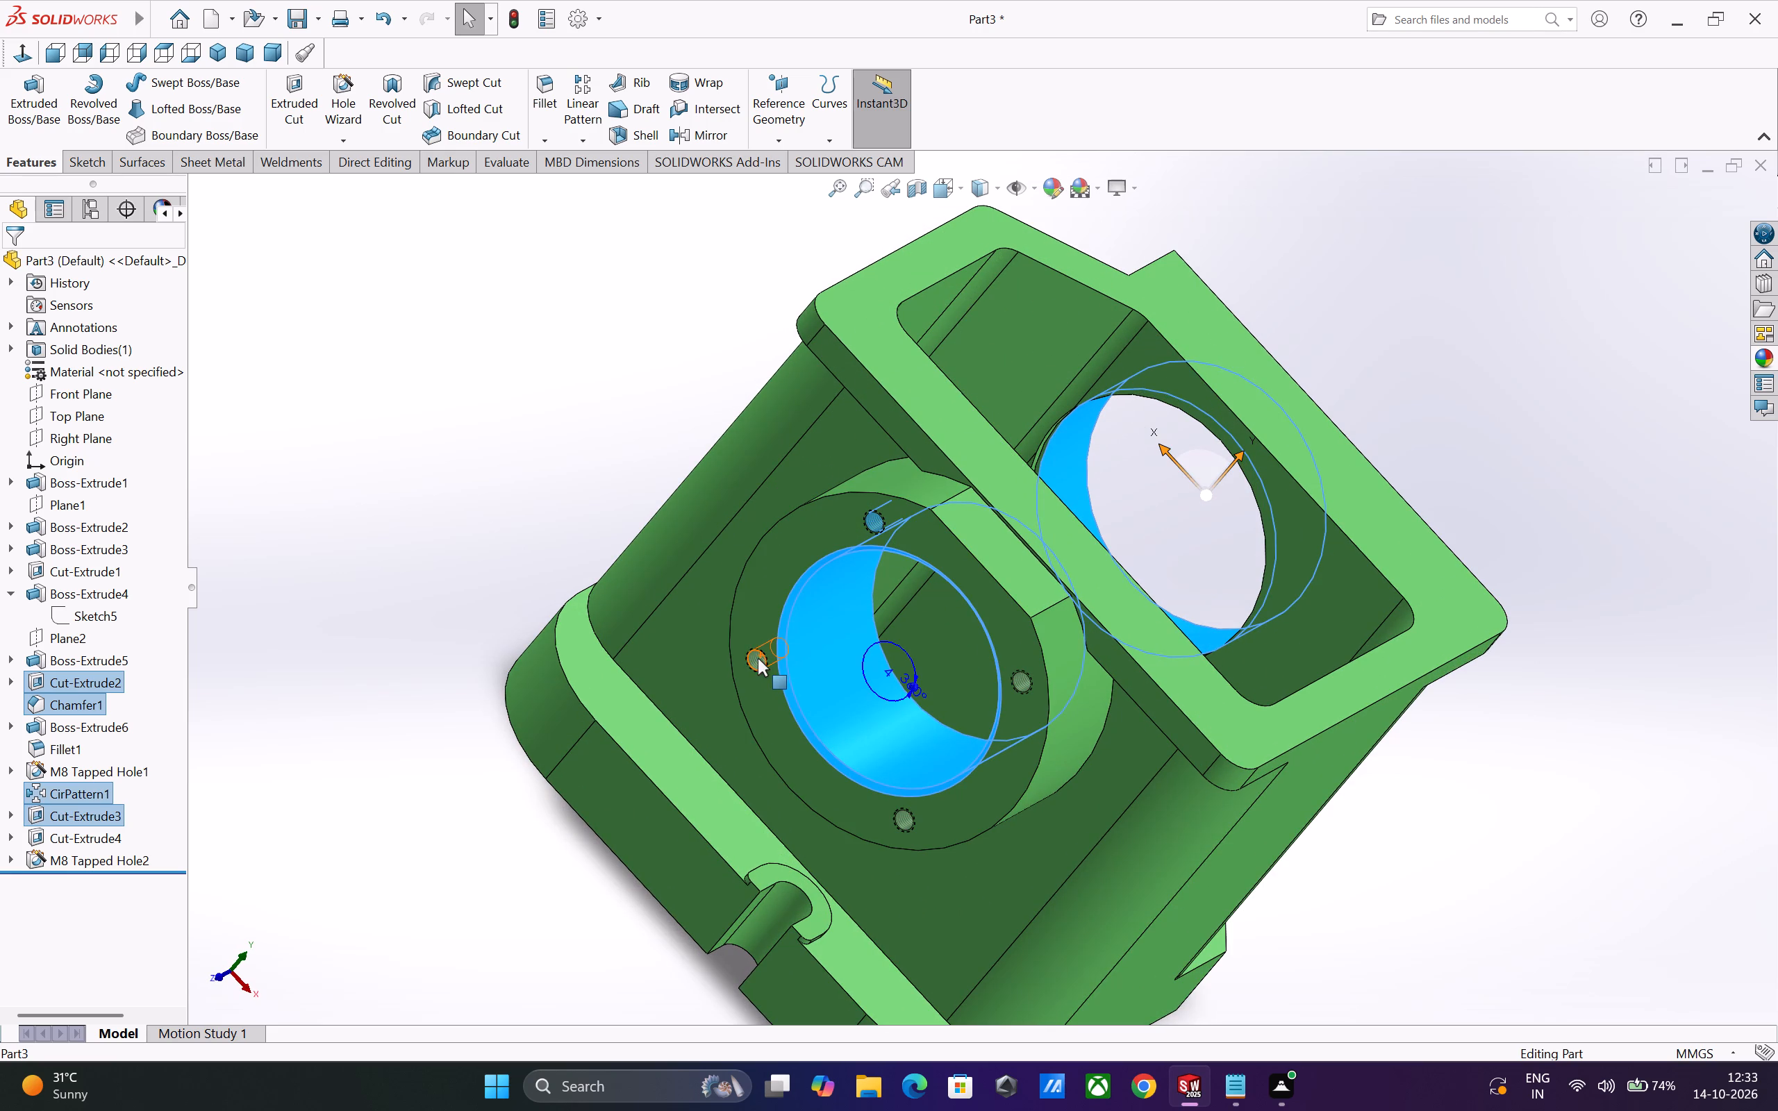
left_click(904, 823, "ctrl")
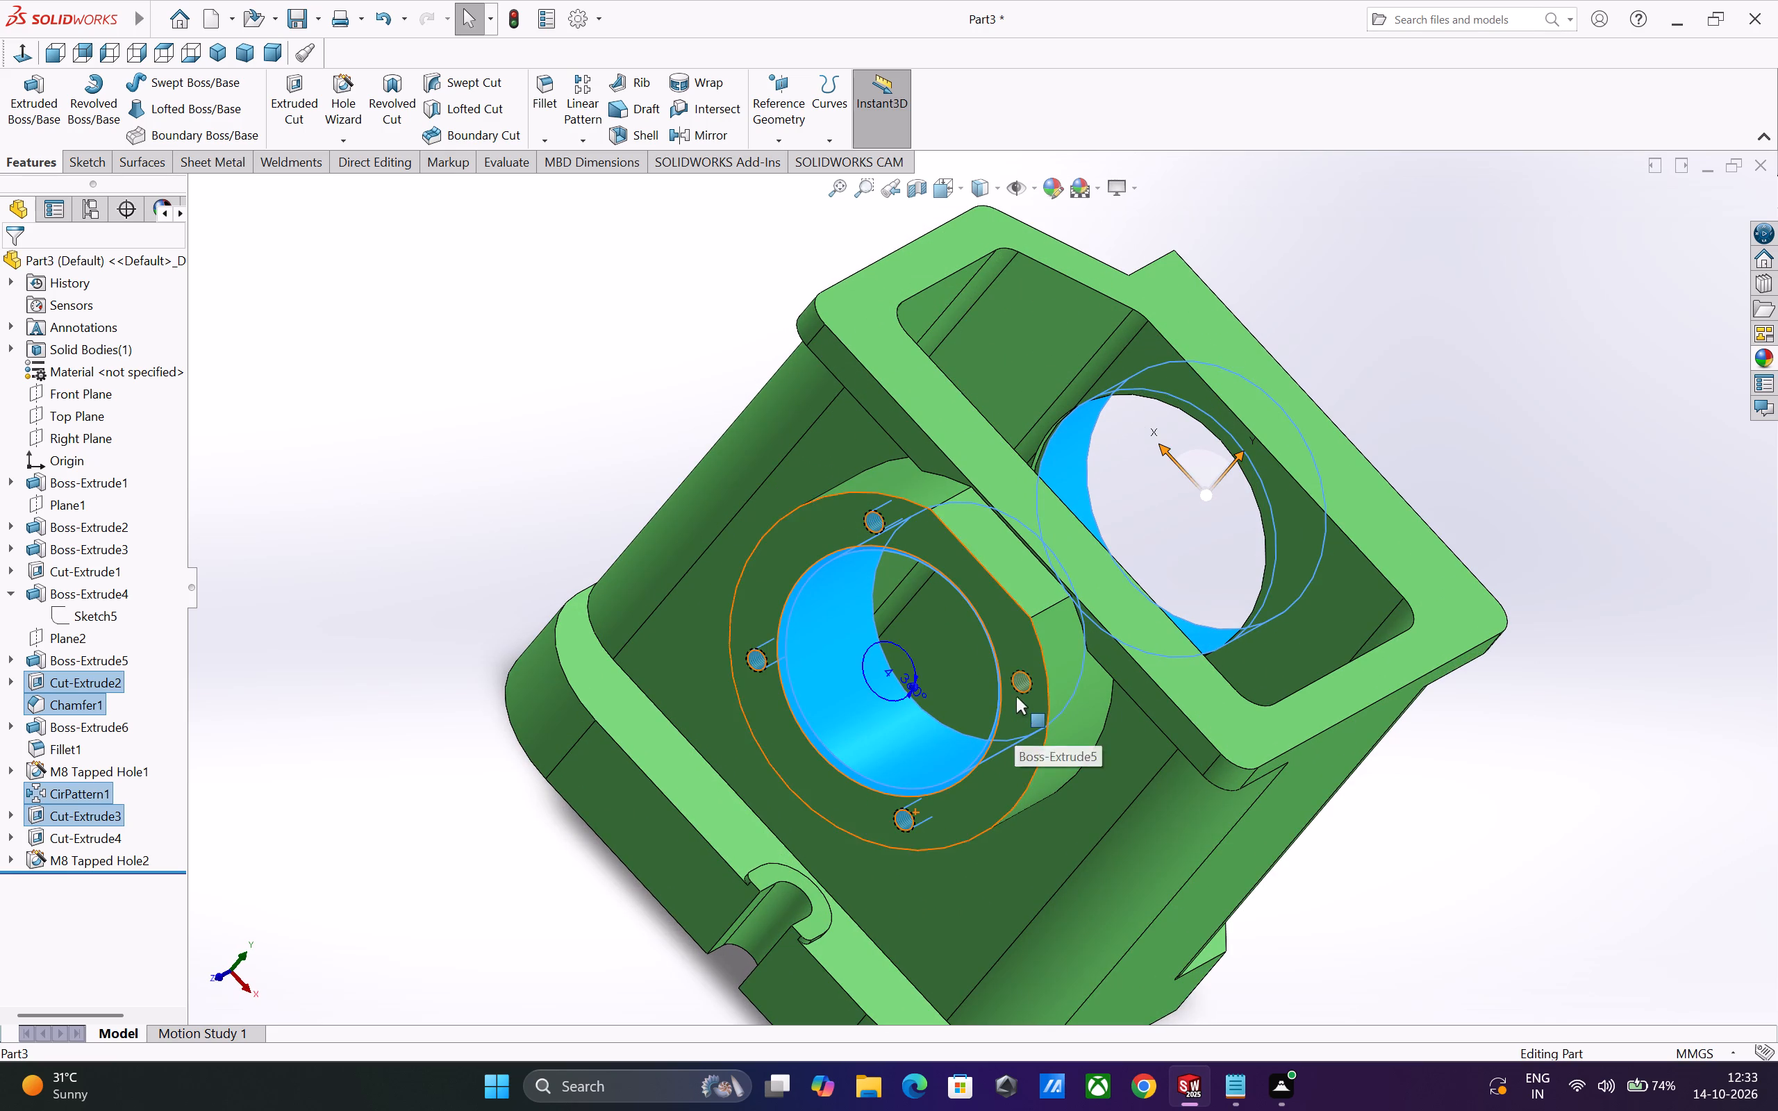
left_click(1019, 686, "ctrl")
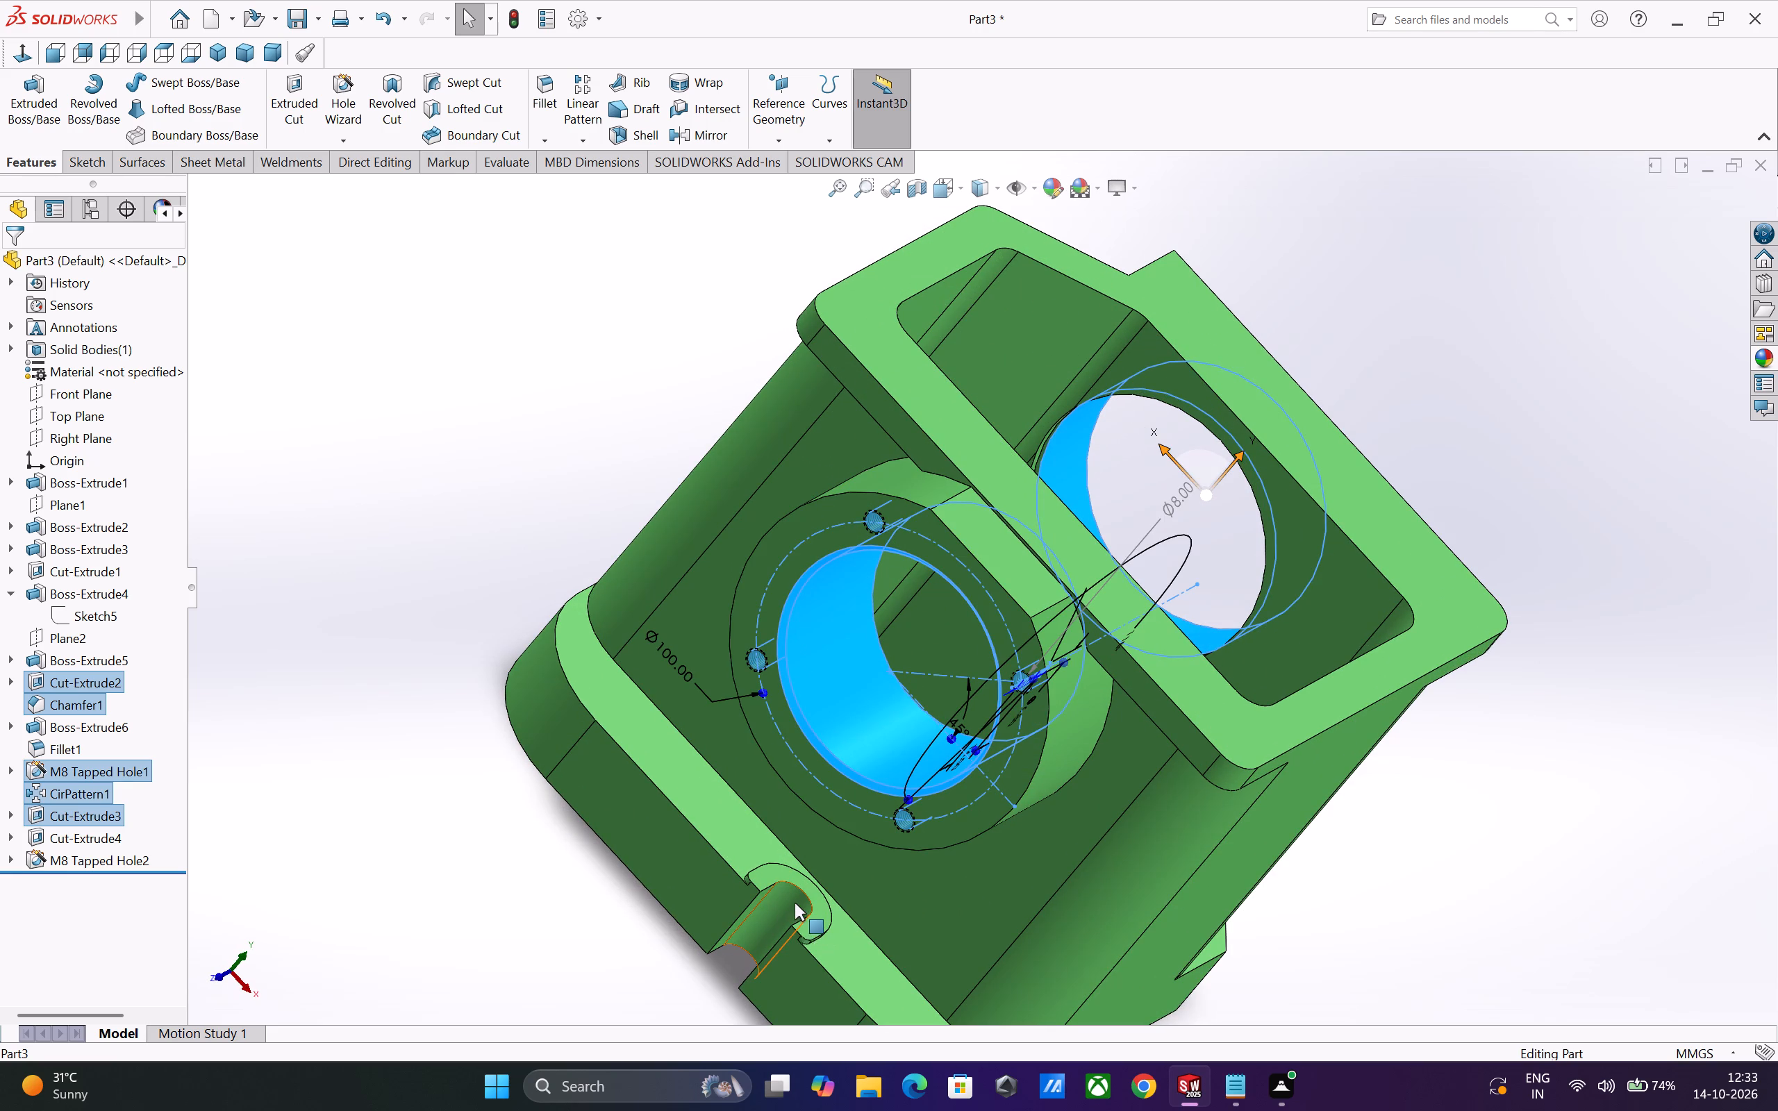
Add the inner faces of the open base slot below the 80 mm bore to the selection.
left_click(791, 904, "ctrl")
middle_click_drag(792, 908, 770, 871, "ctrl")
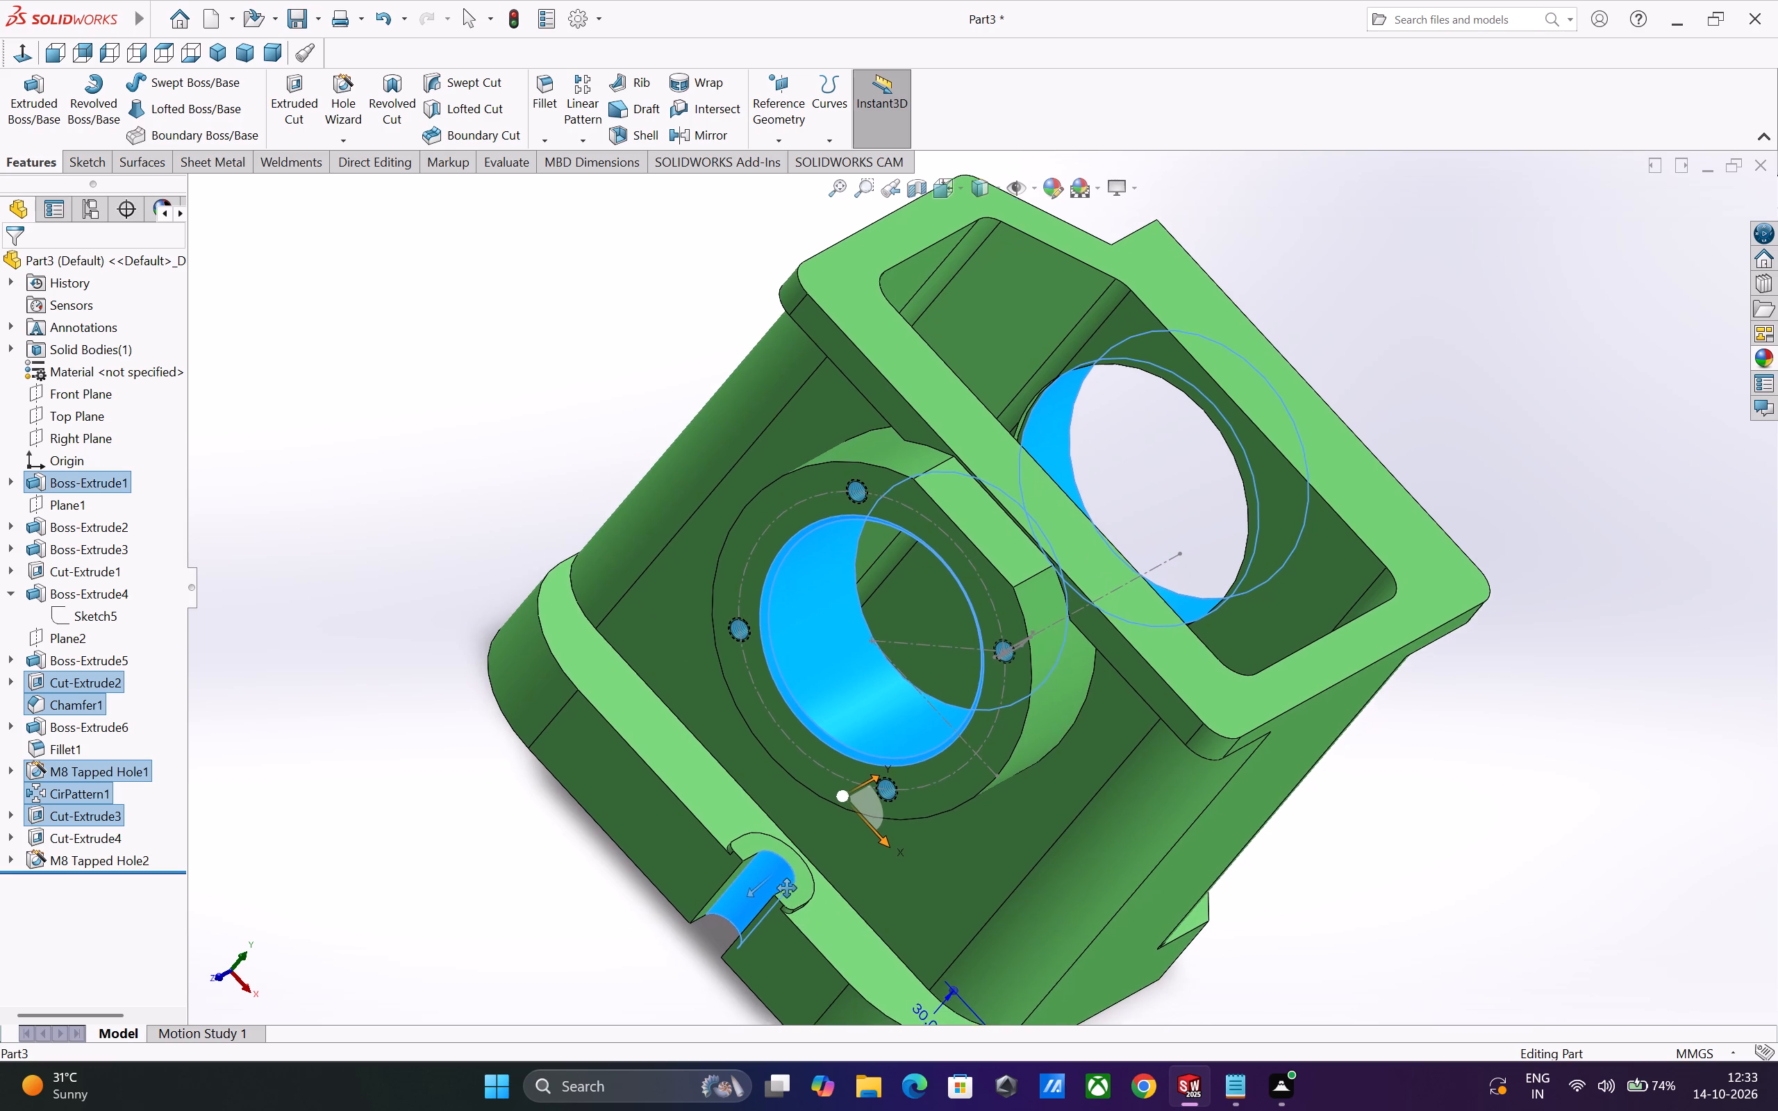
middle_click_drag(770, 871, 765, 864, "ctrl")
middle_click_drag(788, 905, 751, 909)
scroll(786, 908, "up", 1)
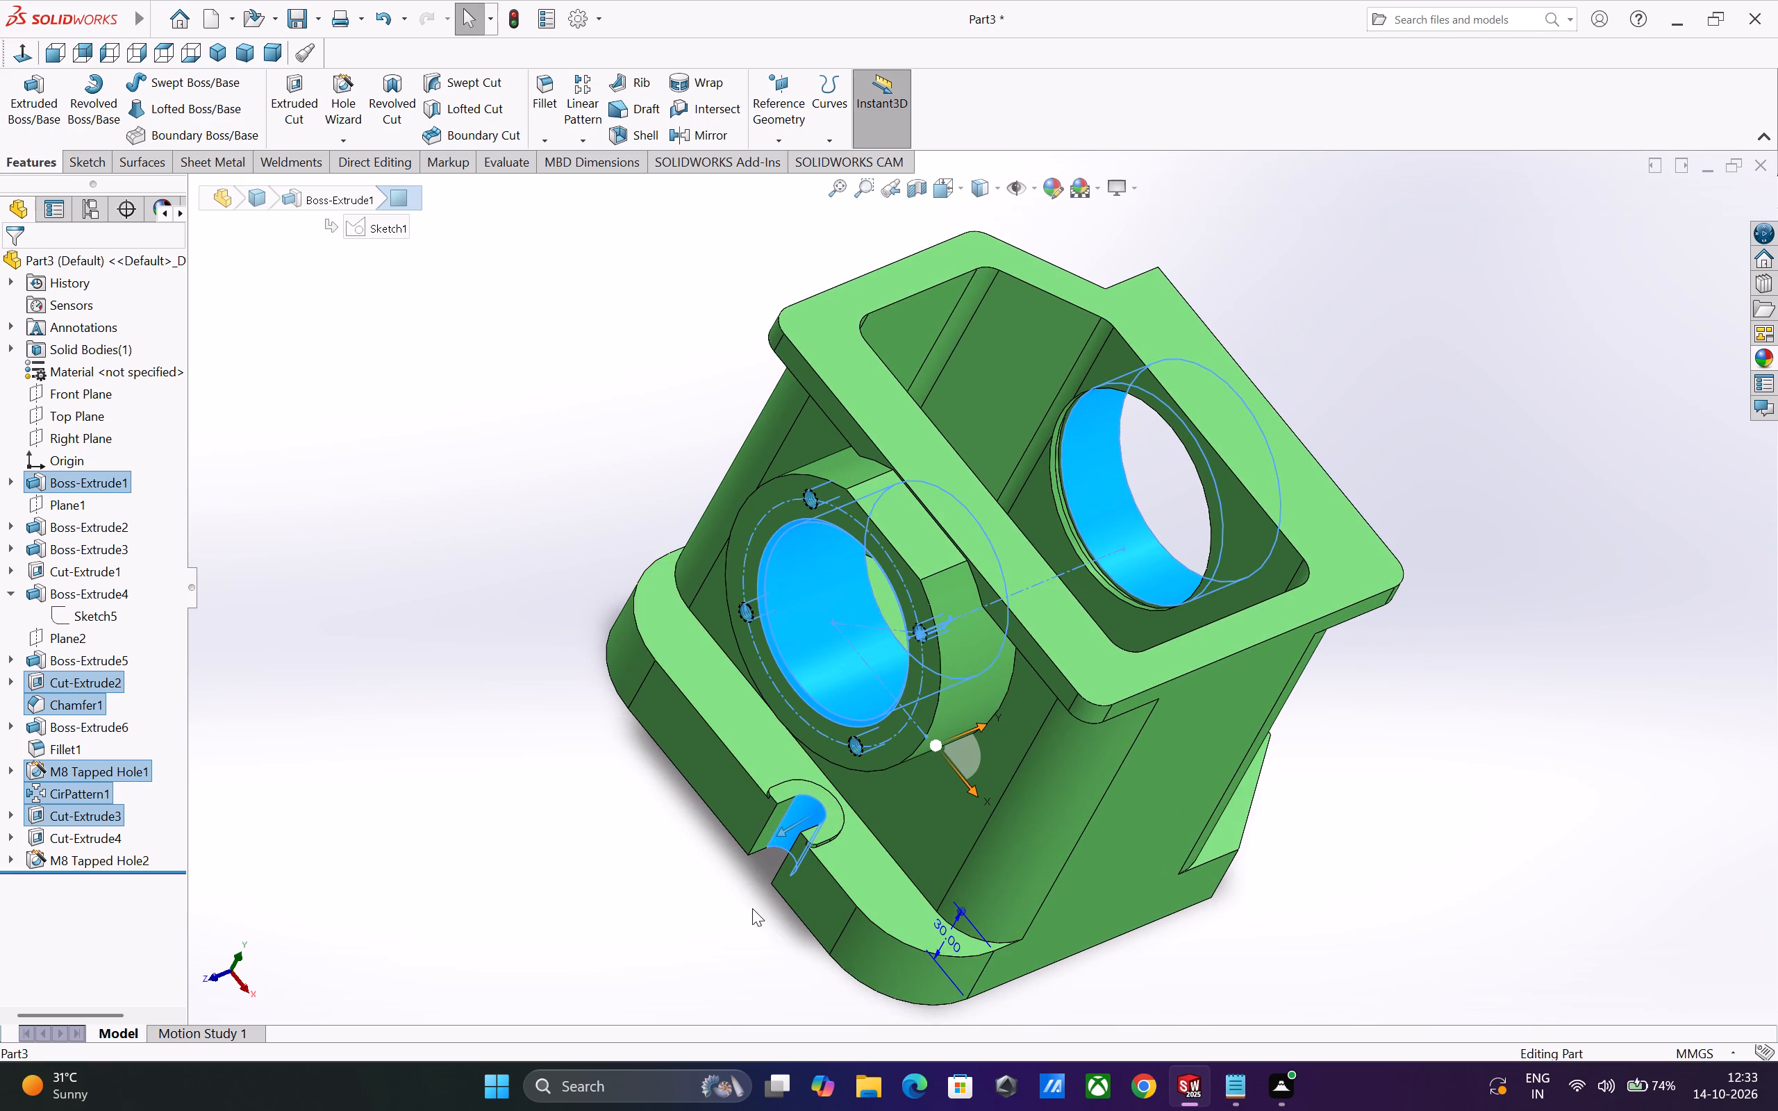
left_click(764, 834, "ctrl")
middle_click_drag(746, 883, 770, 895)
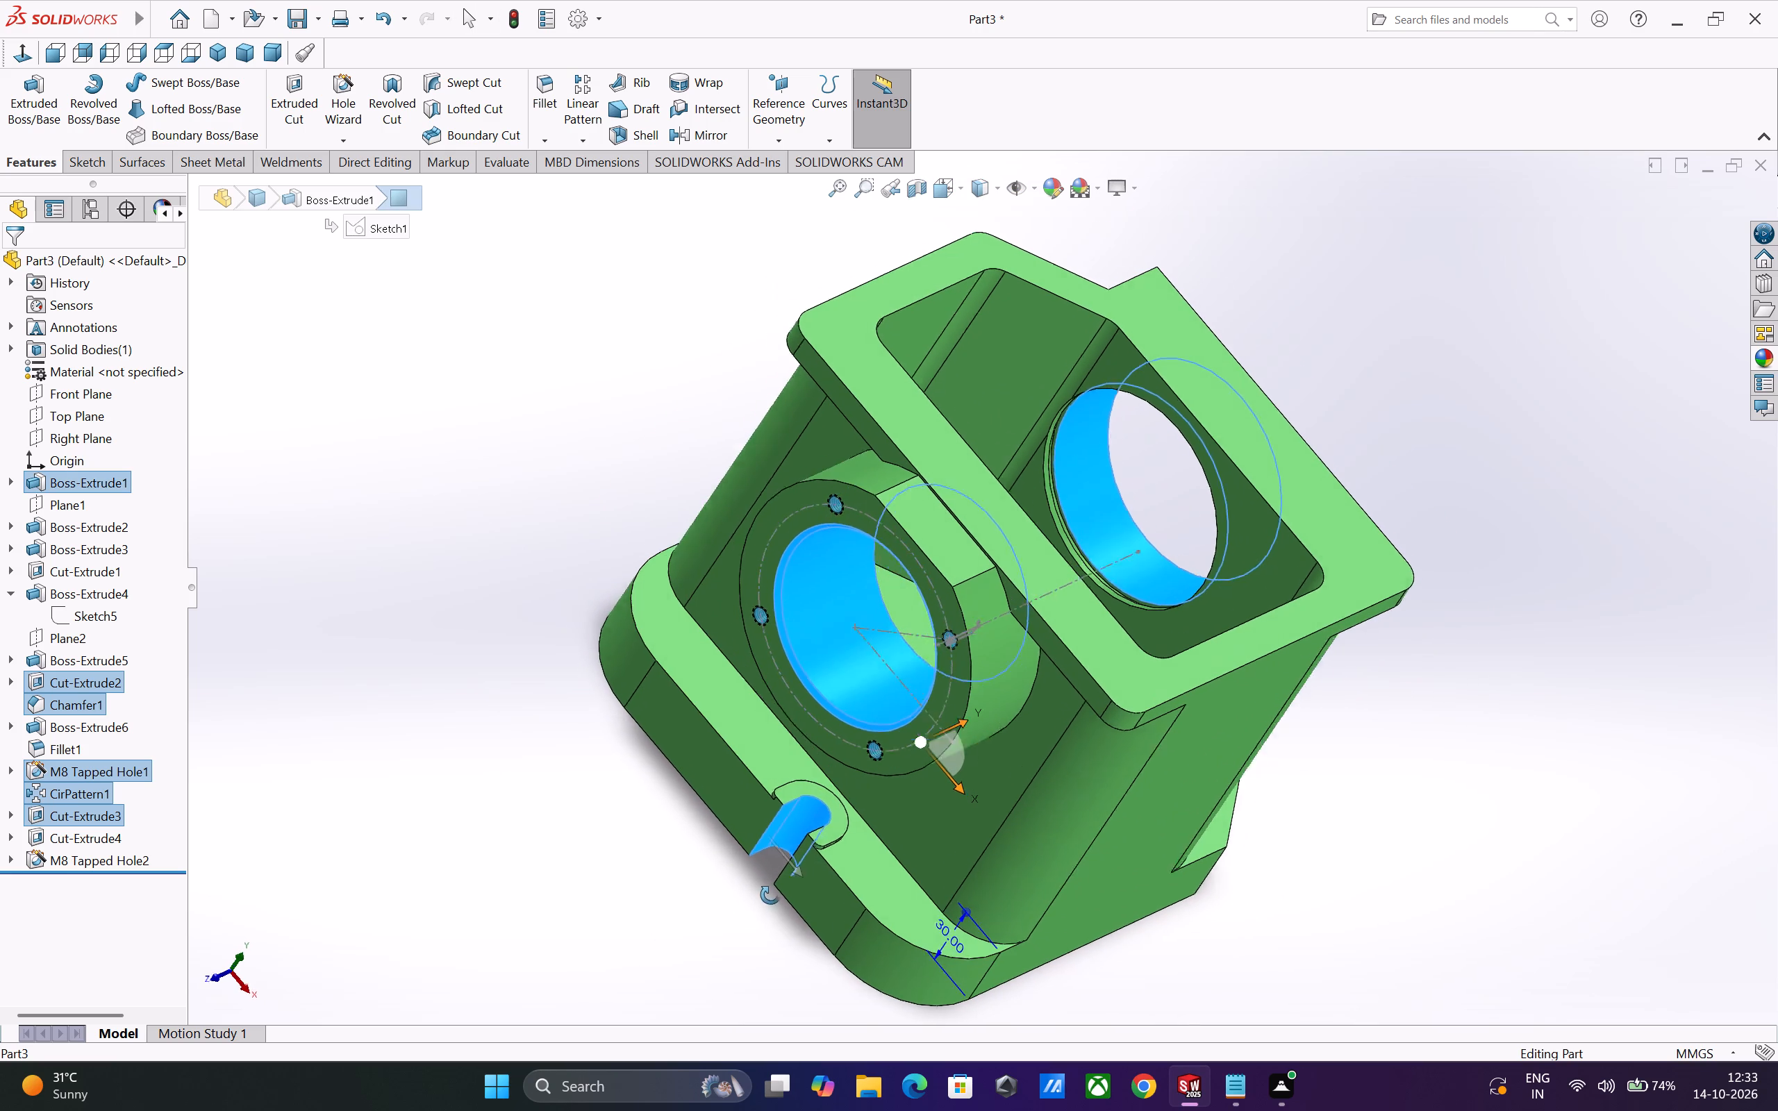
middle_click_drag(770, 895, 864, 989)
left_click(886, 883, "ctrl")
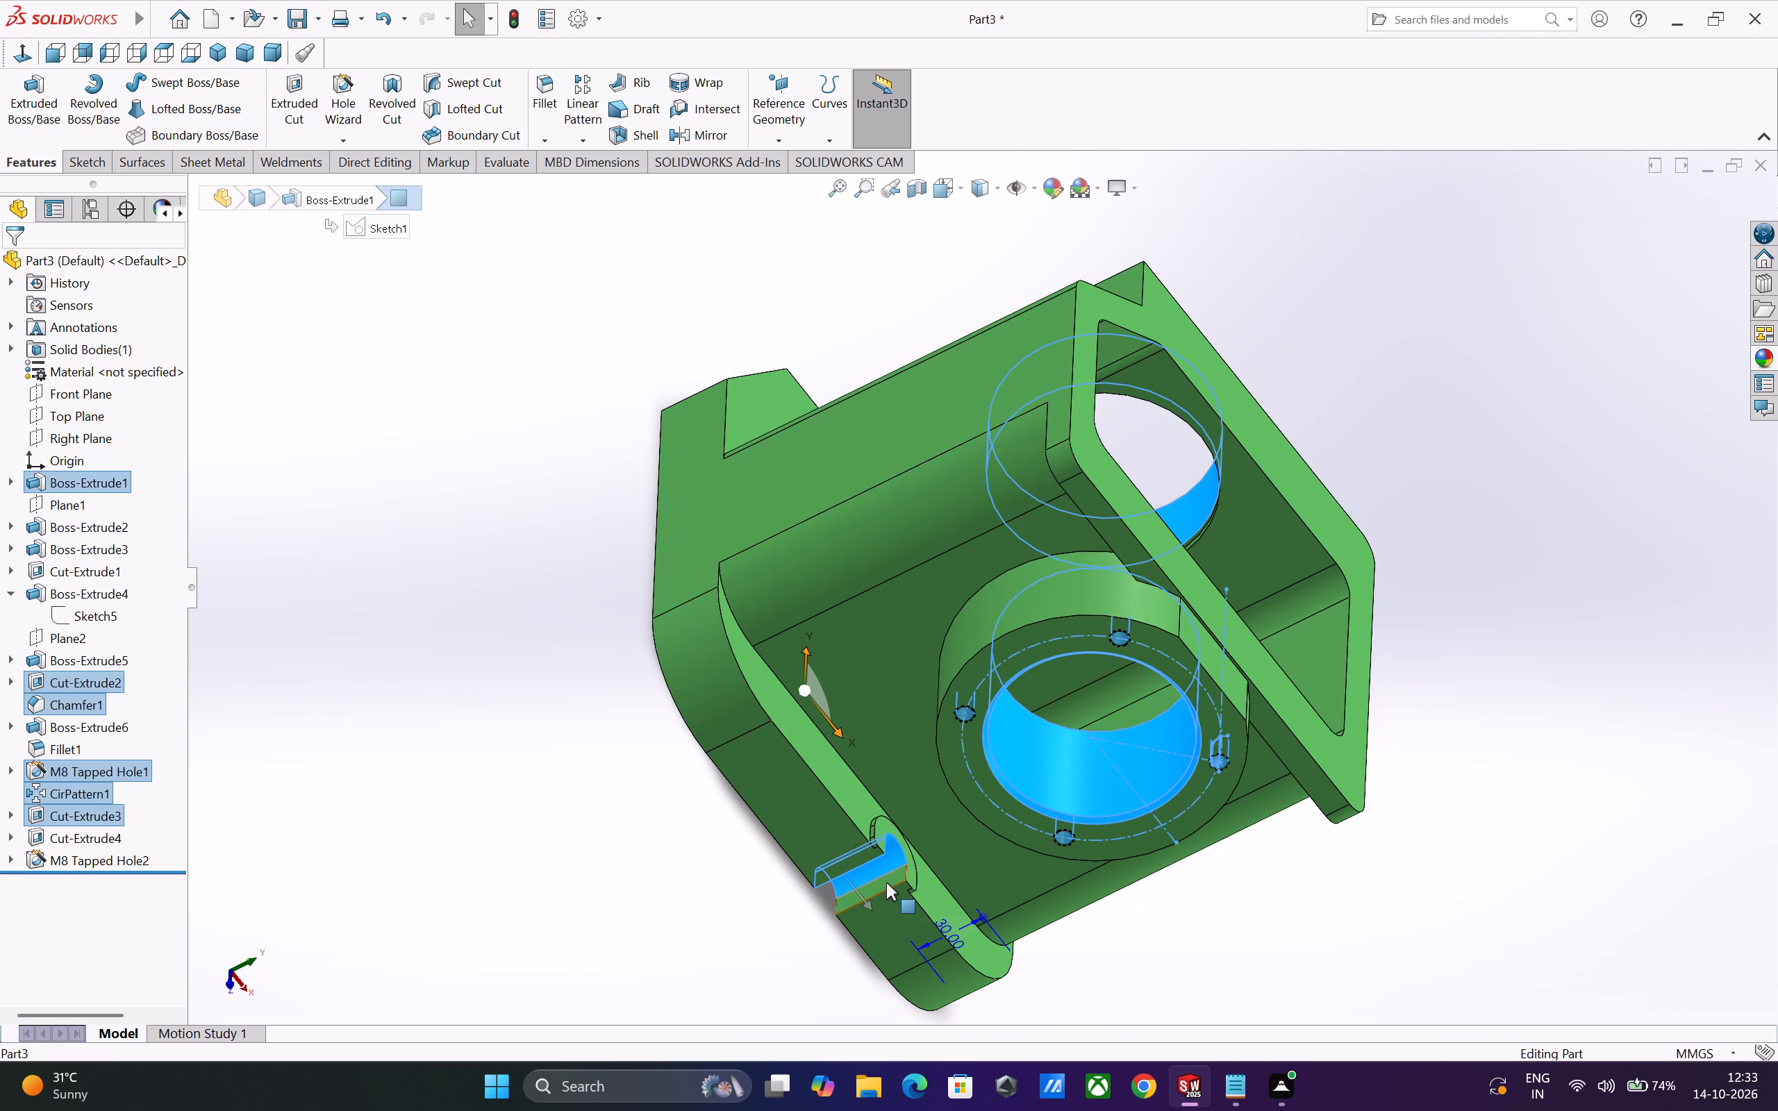
Add the walls of the four M8 tapped holes around the 90 mm bore to the selection.
middle_click_drag(895, 899, 586, 971)
scroll(895, 900, "up", 1)
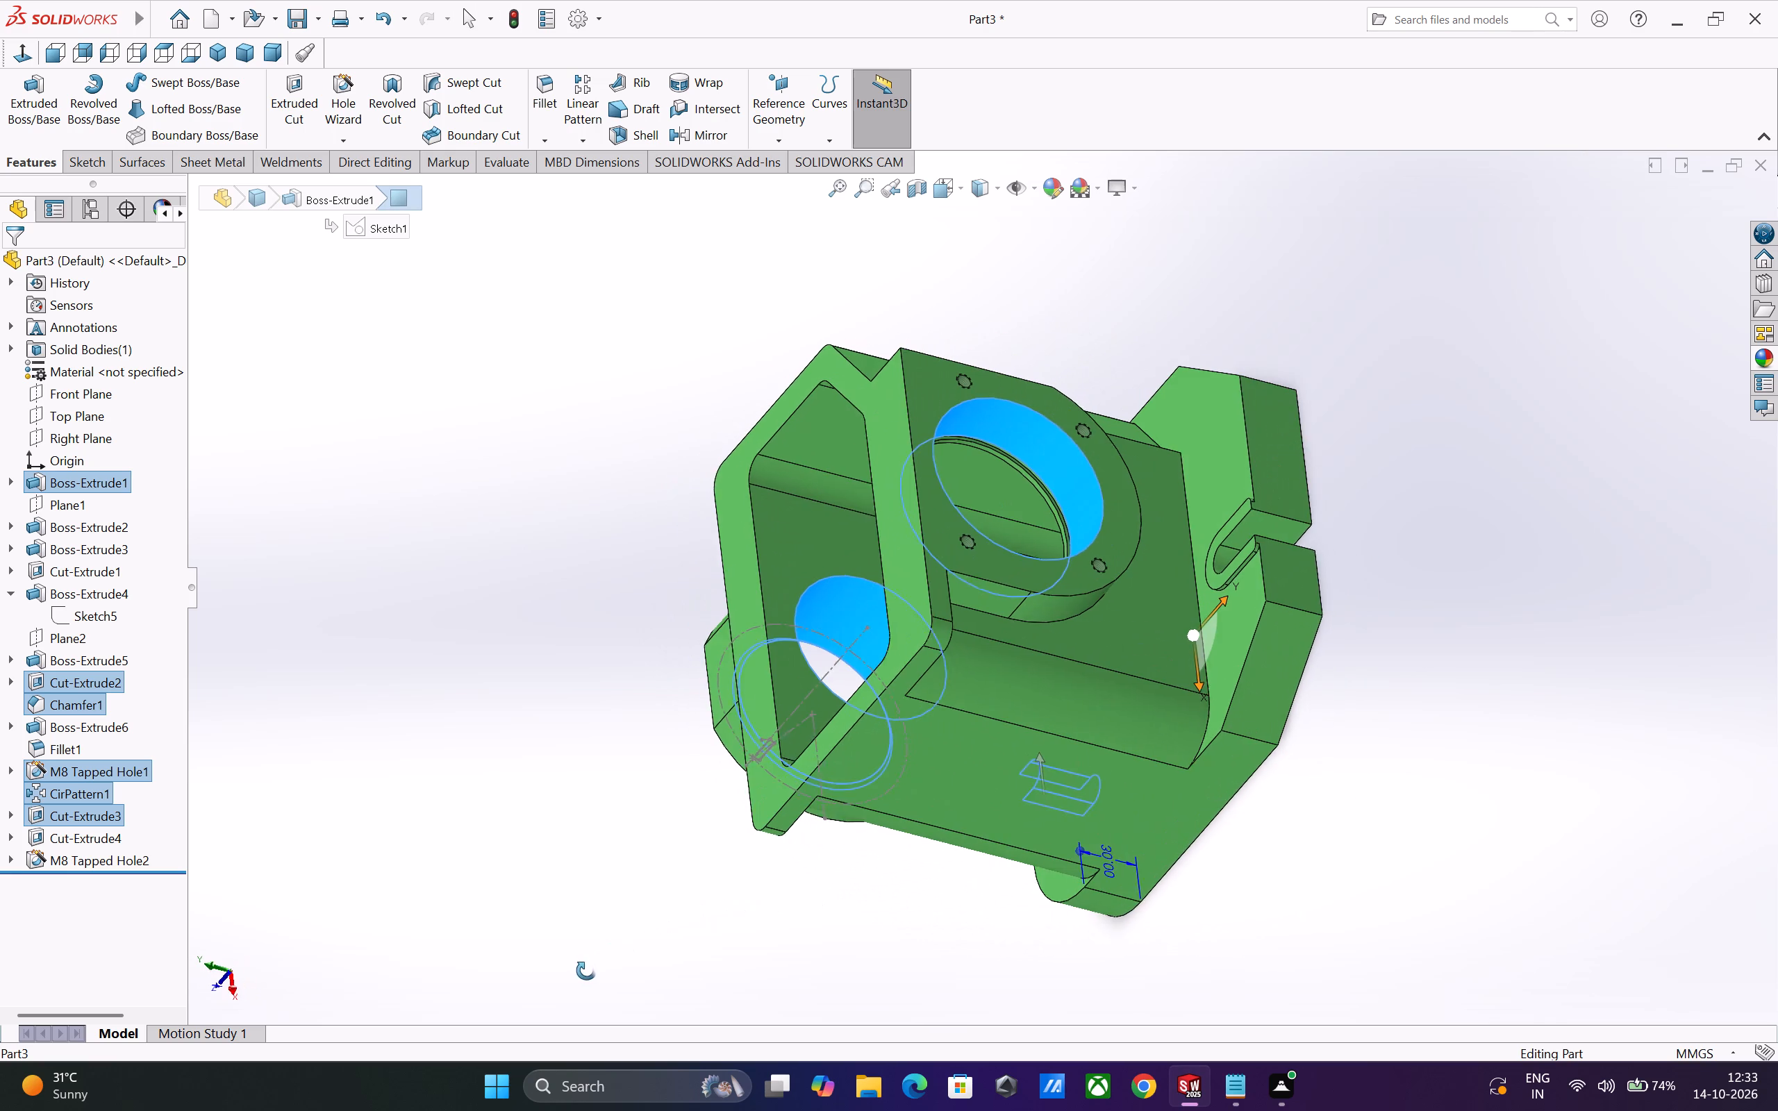
middle_click_drag(586, 971, 582, 972)
middle_click_drag(1080, 661, 1012, 717)
scroll(930, 586, "down", 3)
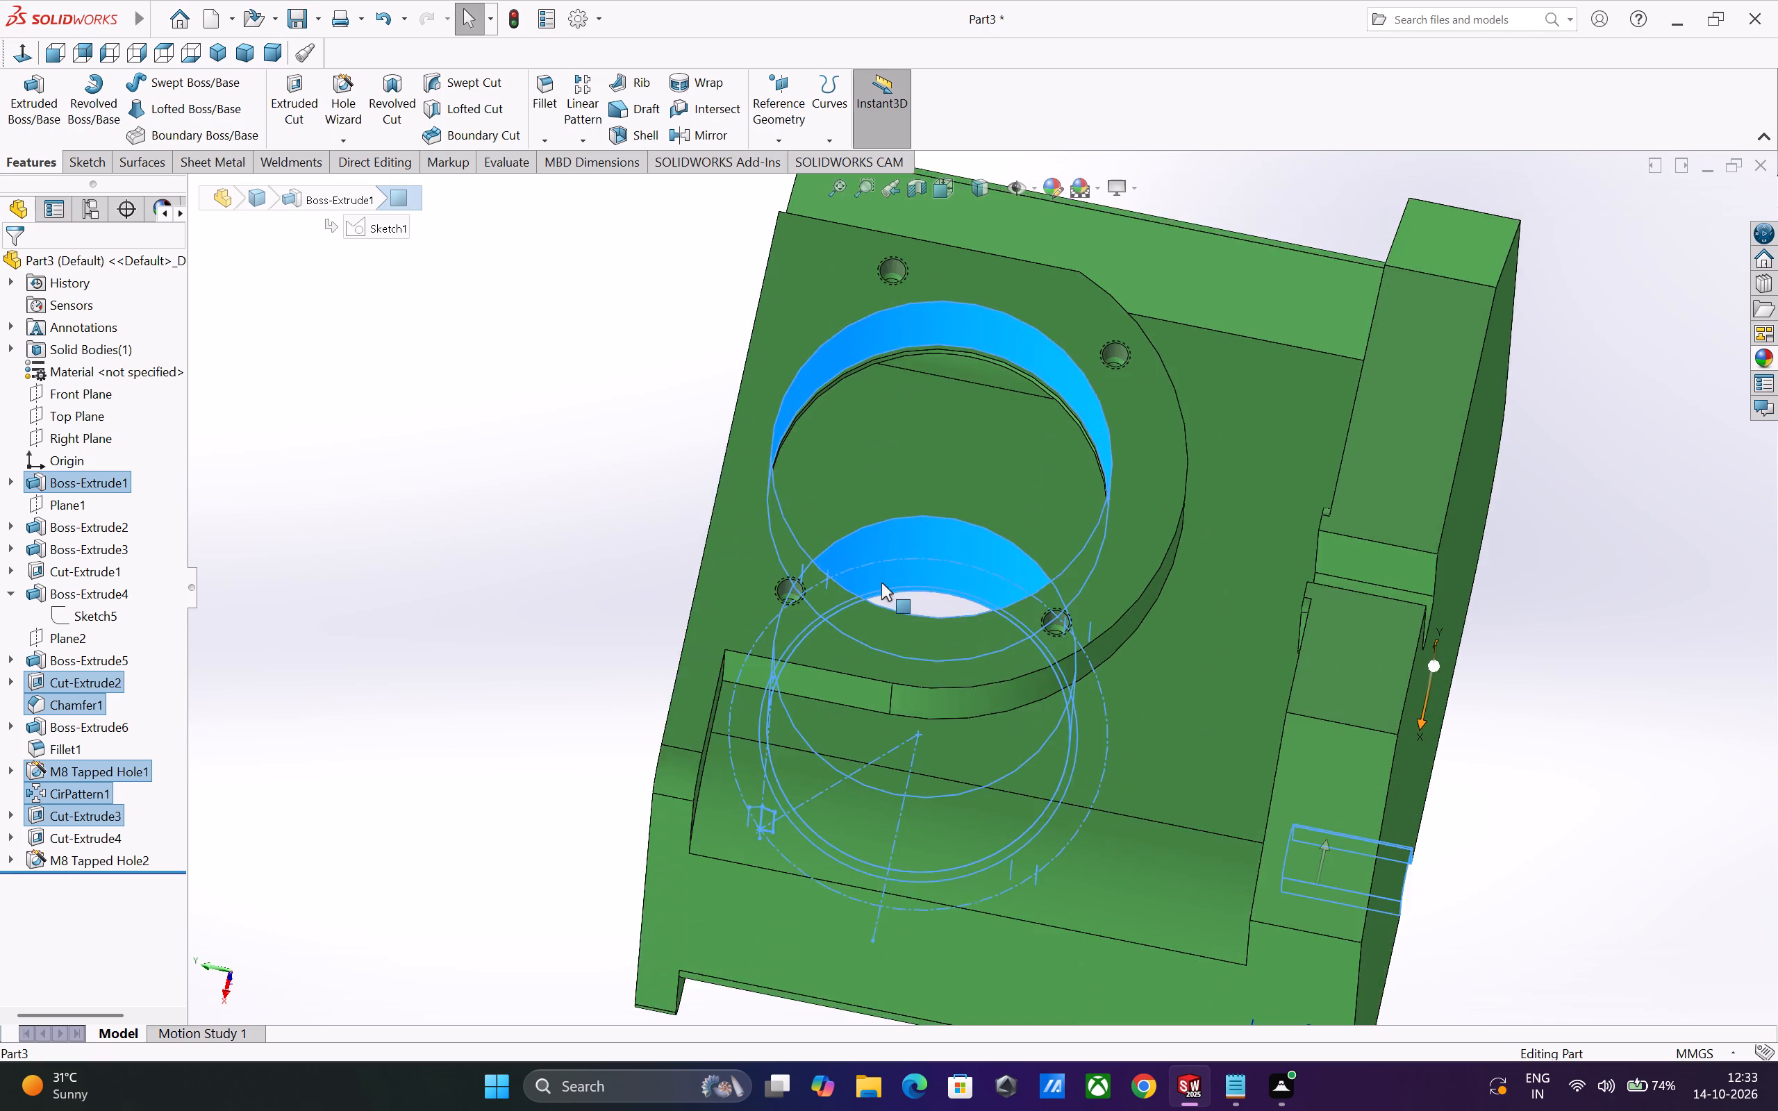
scroll(881, 583, "down", 4)
left_click(706, 587, "ctrl")
scroll(722, 599, "up", 2, "ctrl")
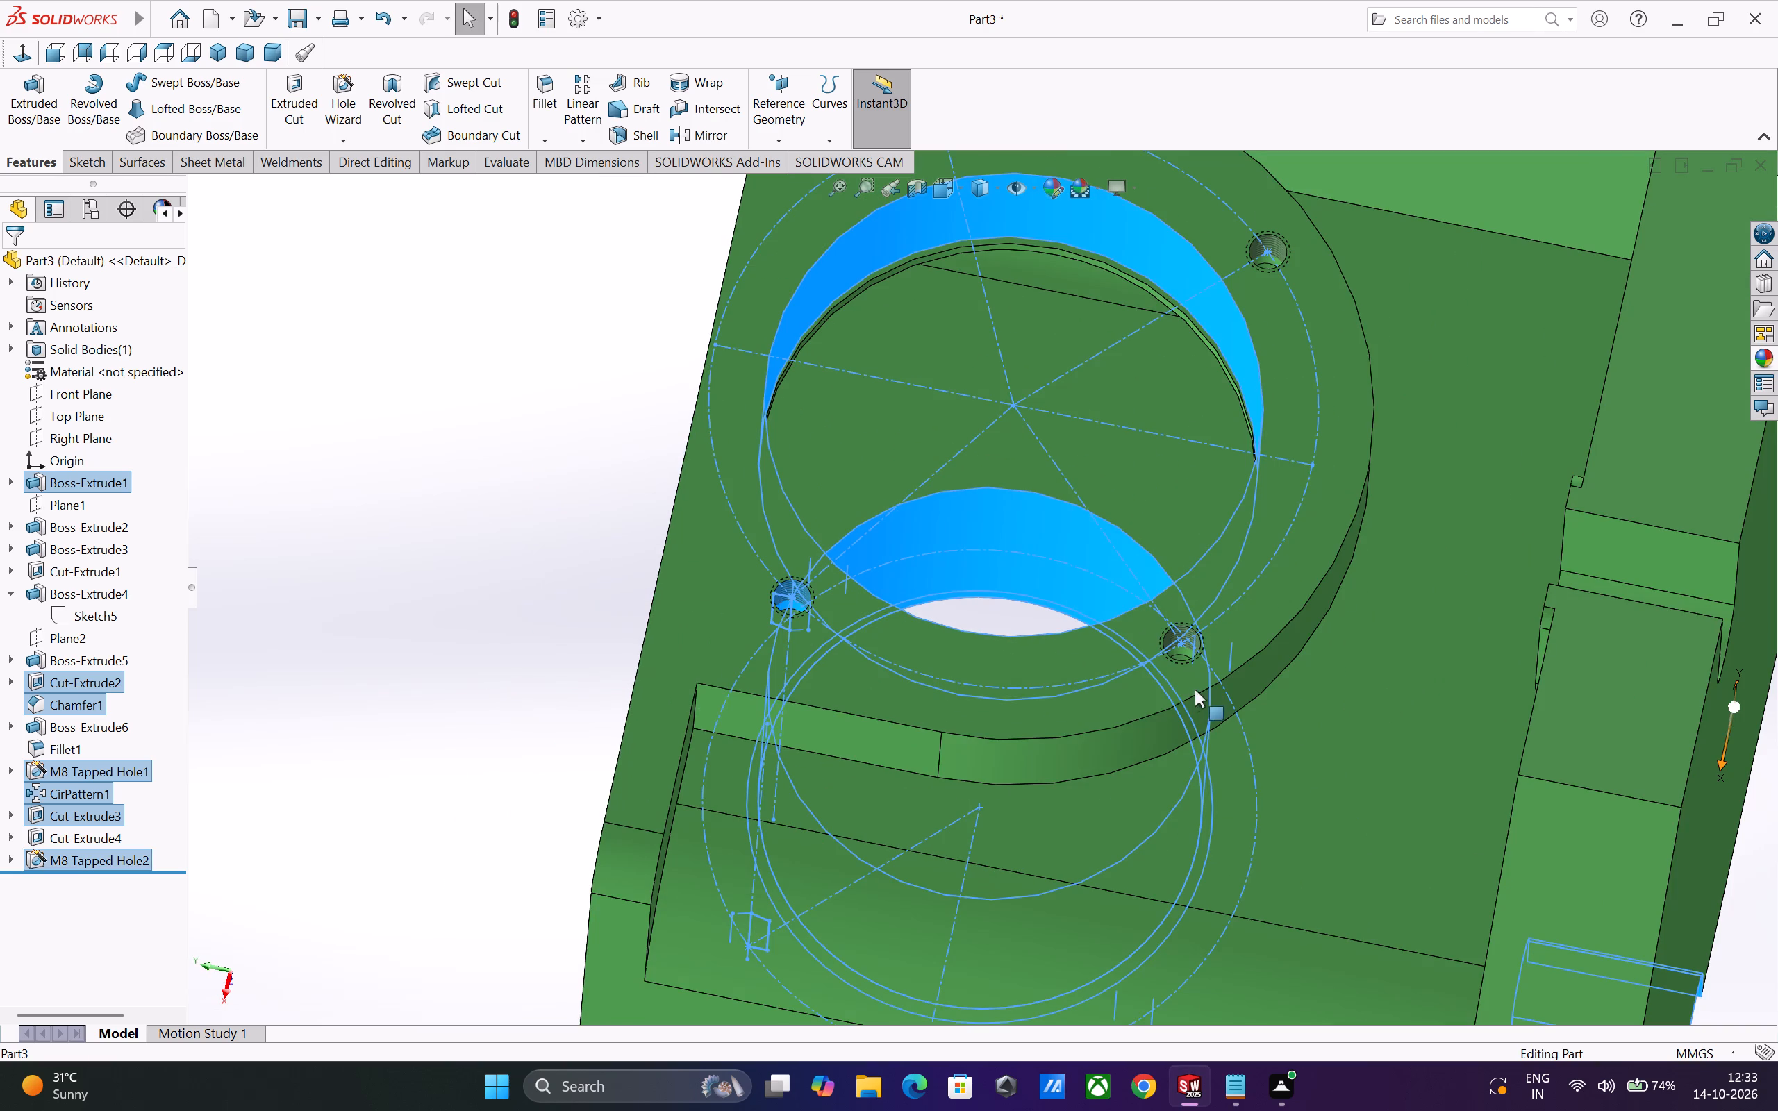
left_click(1183, 649, "ctrl")
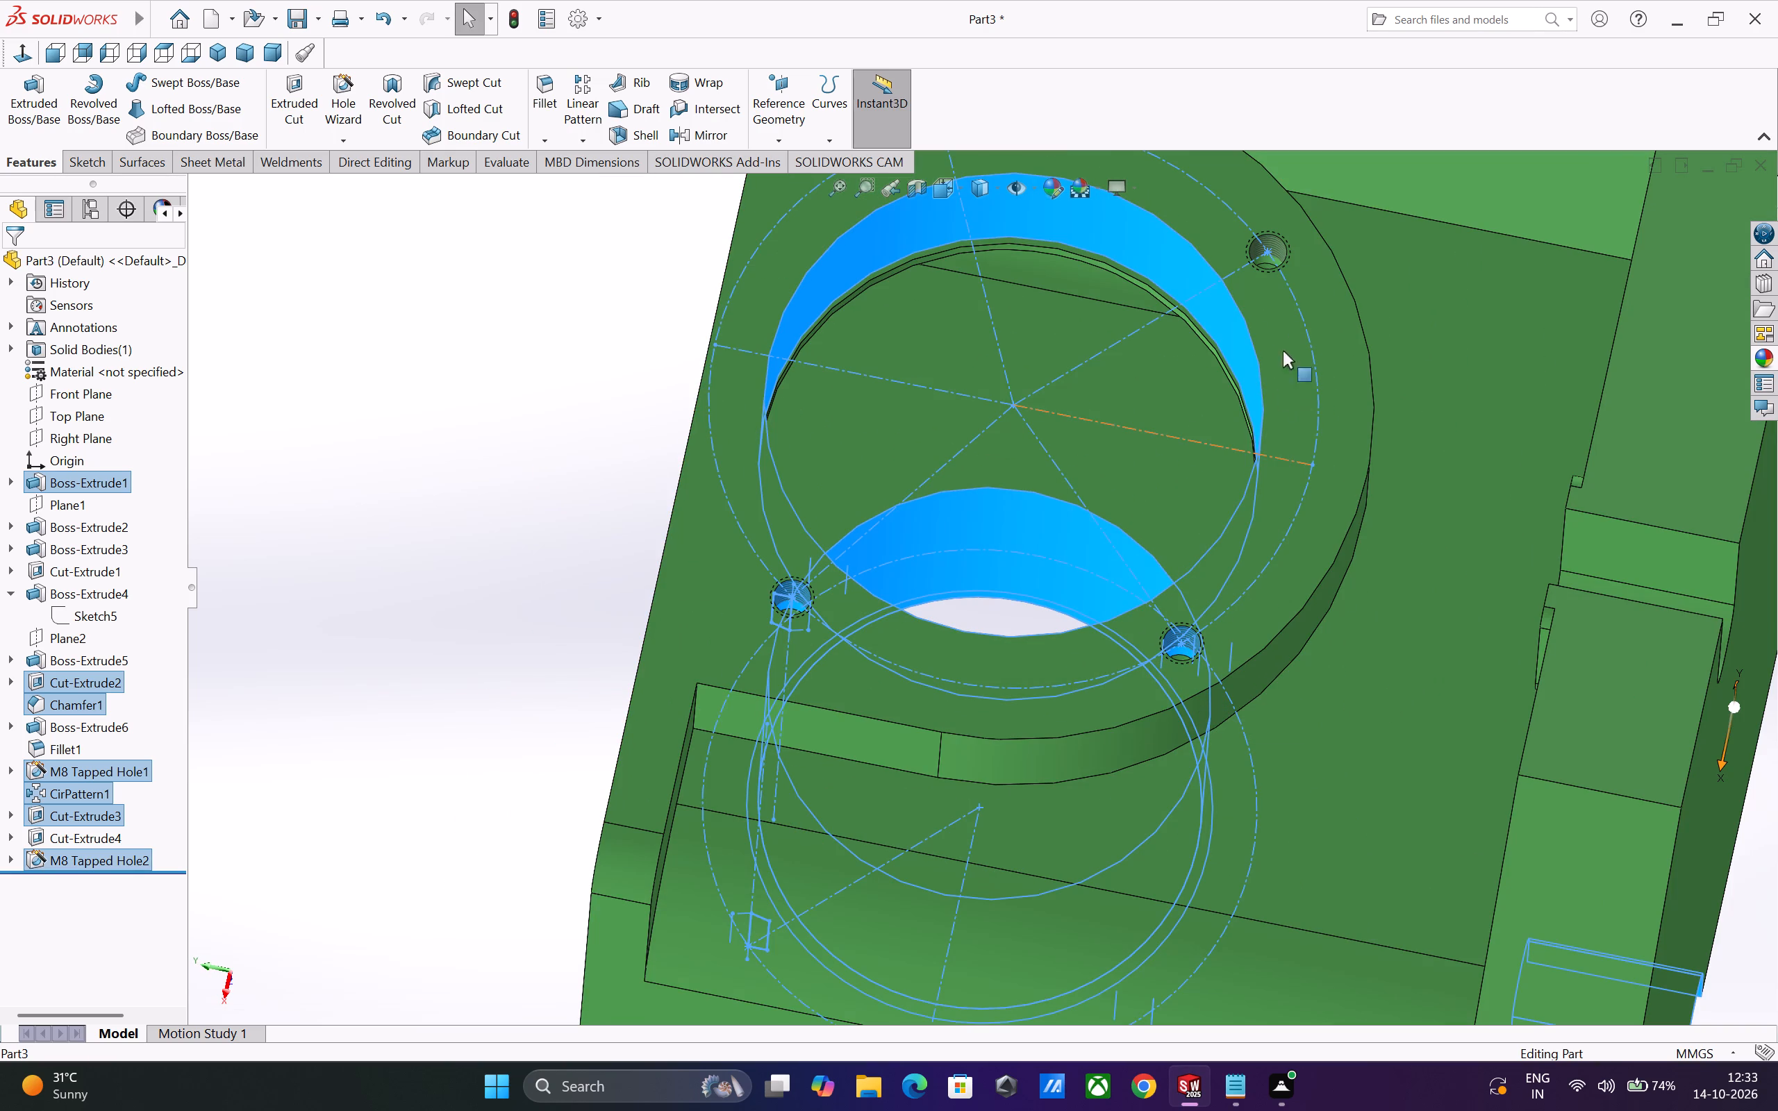
left_click(1272, 237, "ctrl")
scroll(1302, 359, "up", 4, "ctrl")
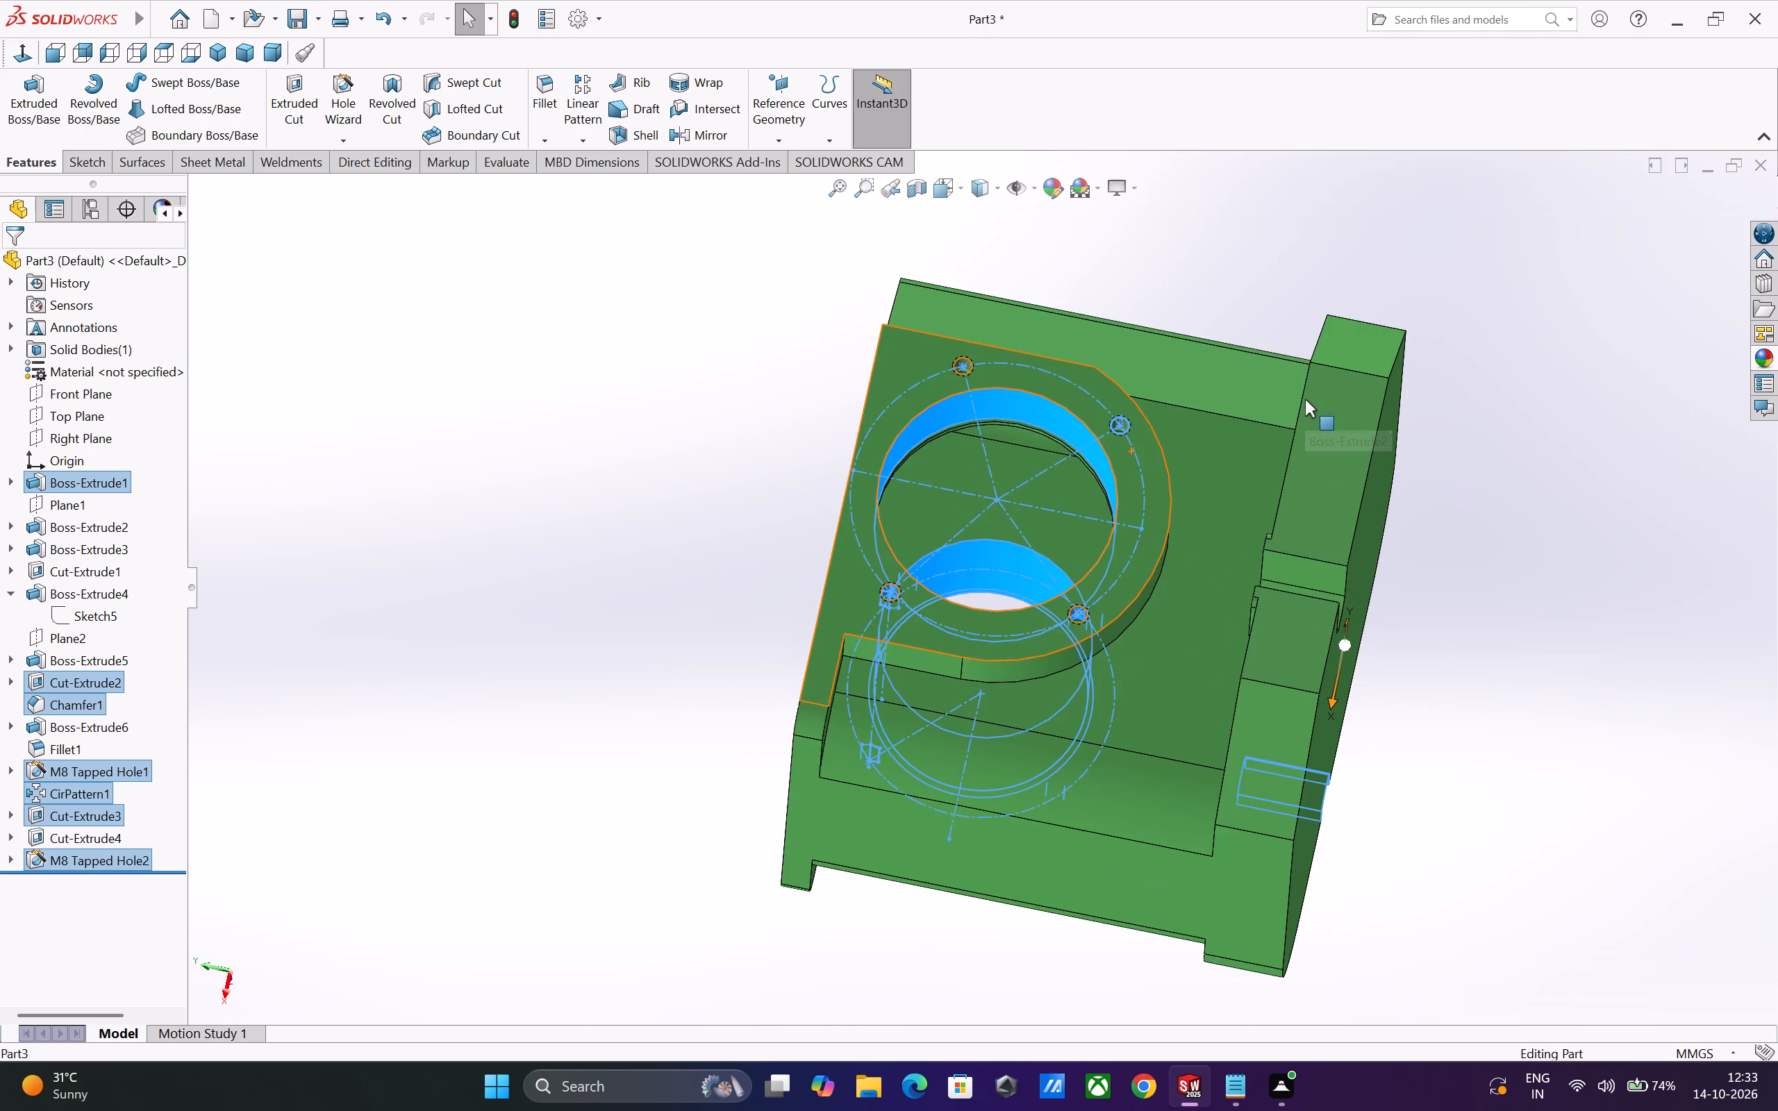
scroll(1142, 409, "down", 3, "ctrl")
scroll(1072, 457, "down", 3, "ctrl")
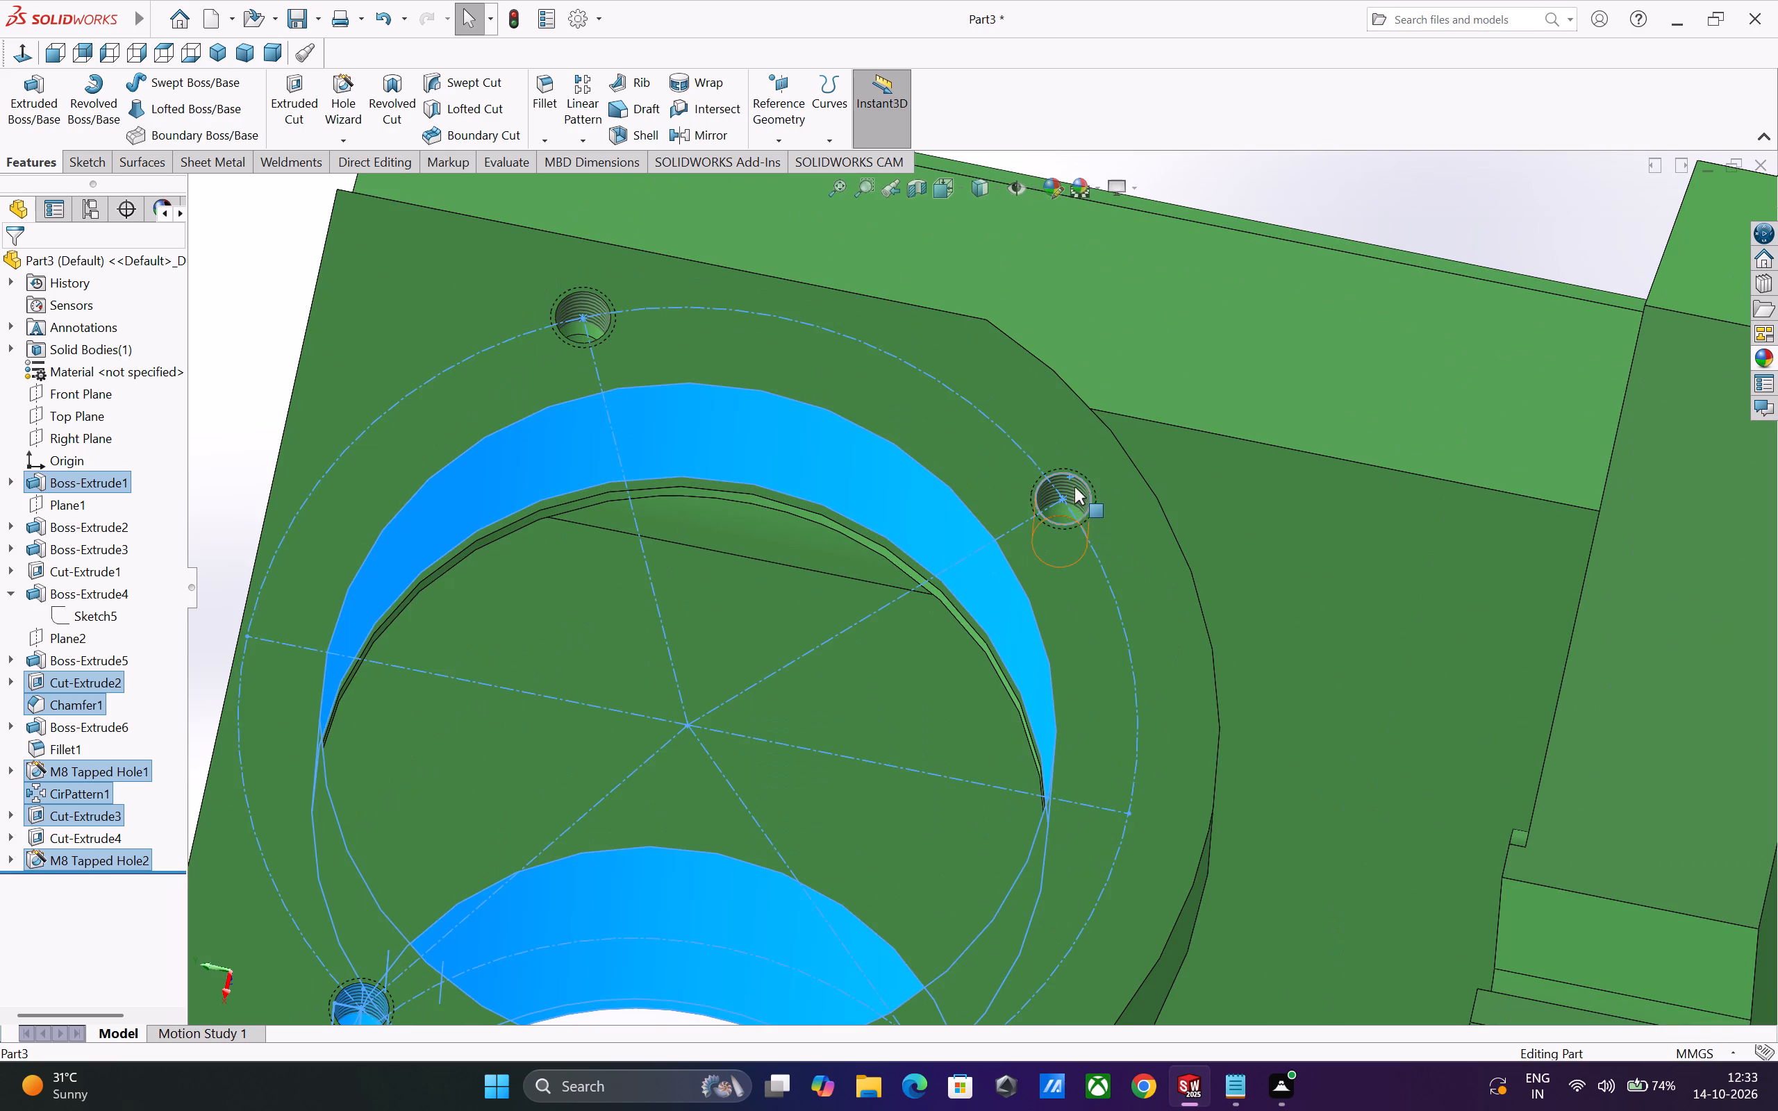
left_click(1074, 483, "ctrl")
middle_click_drag(1119, 510, 1163, 485, "ctrl")
scroll(1163, 485, "up", 3, "ctrl")
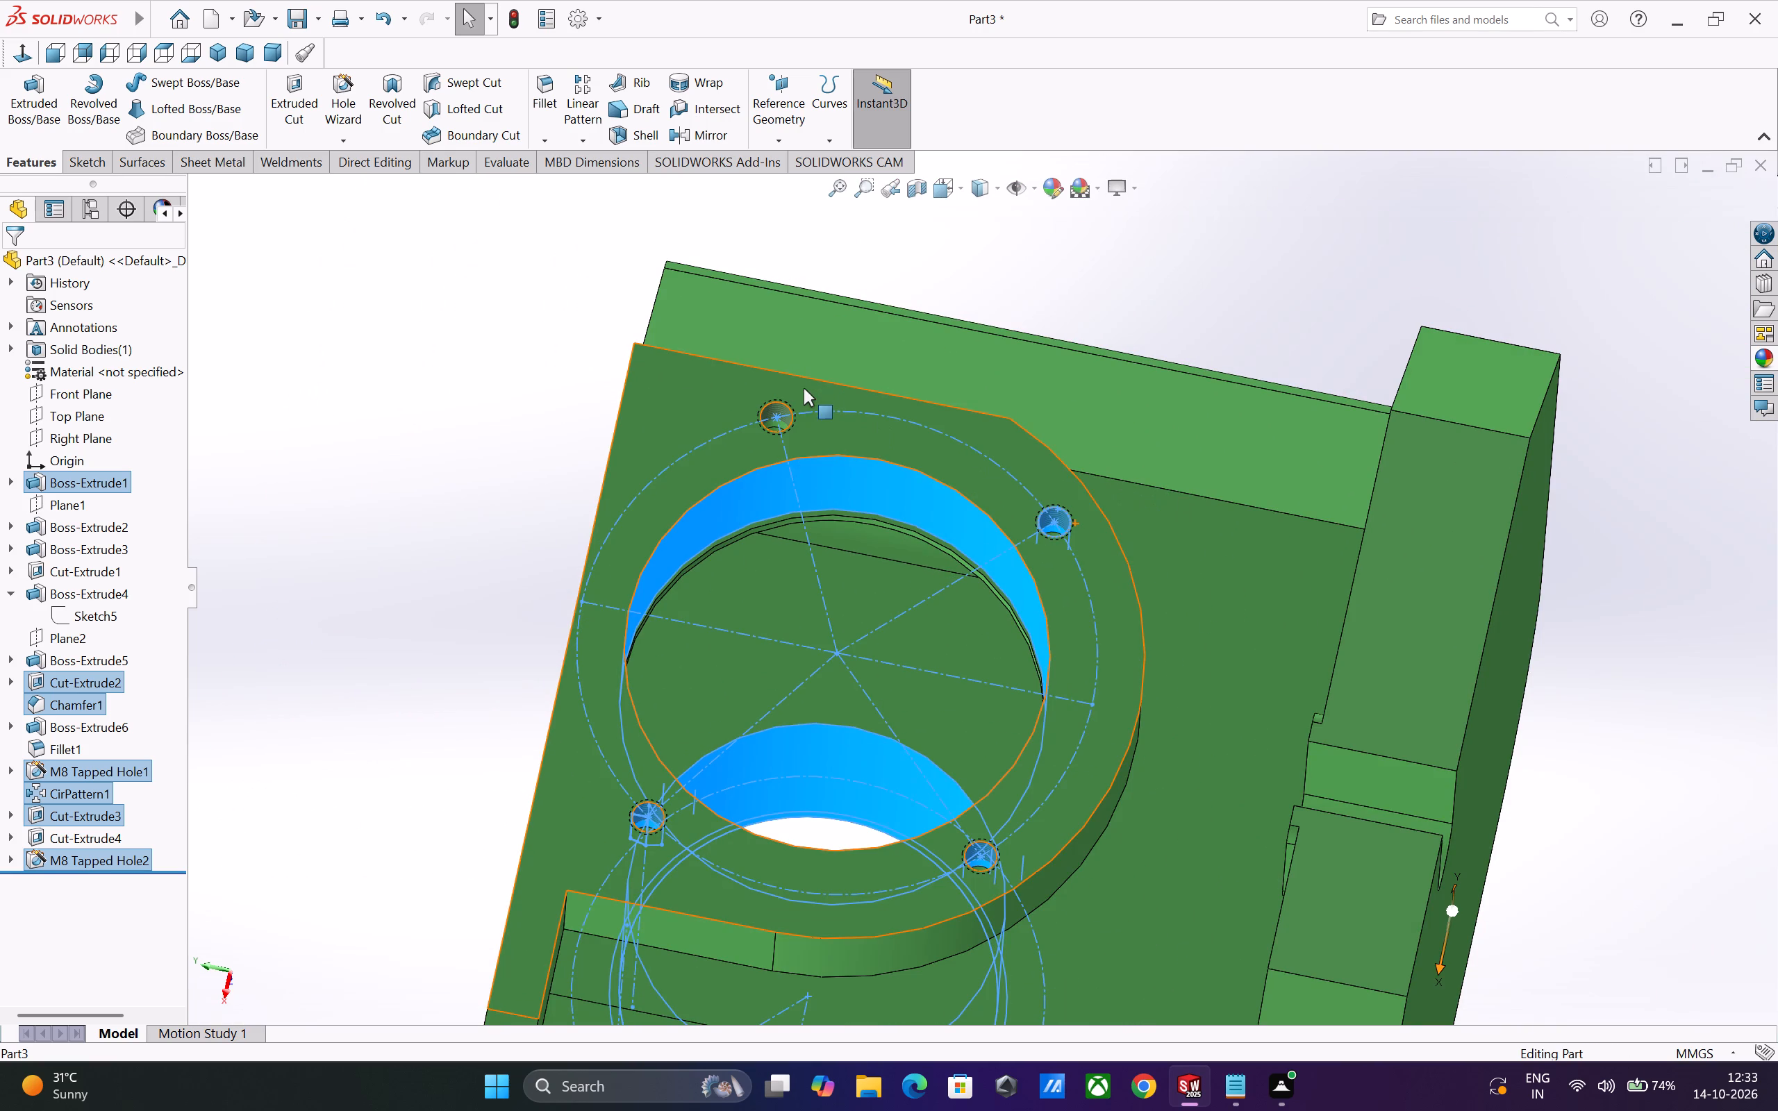
left_click(774, 406, "ctrl")
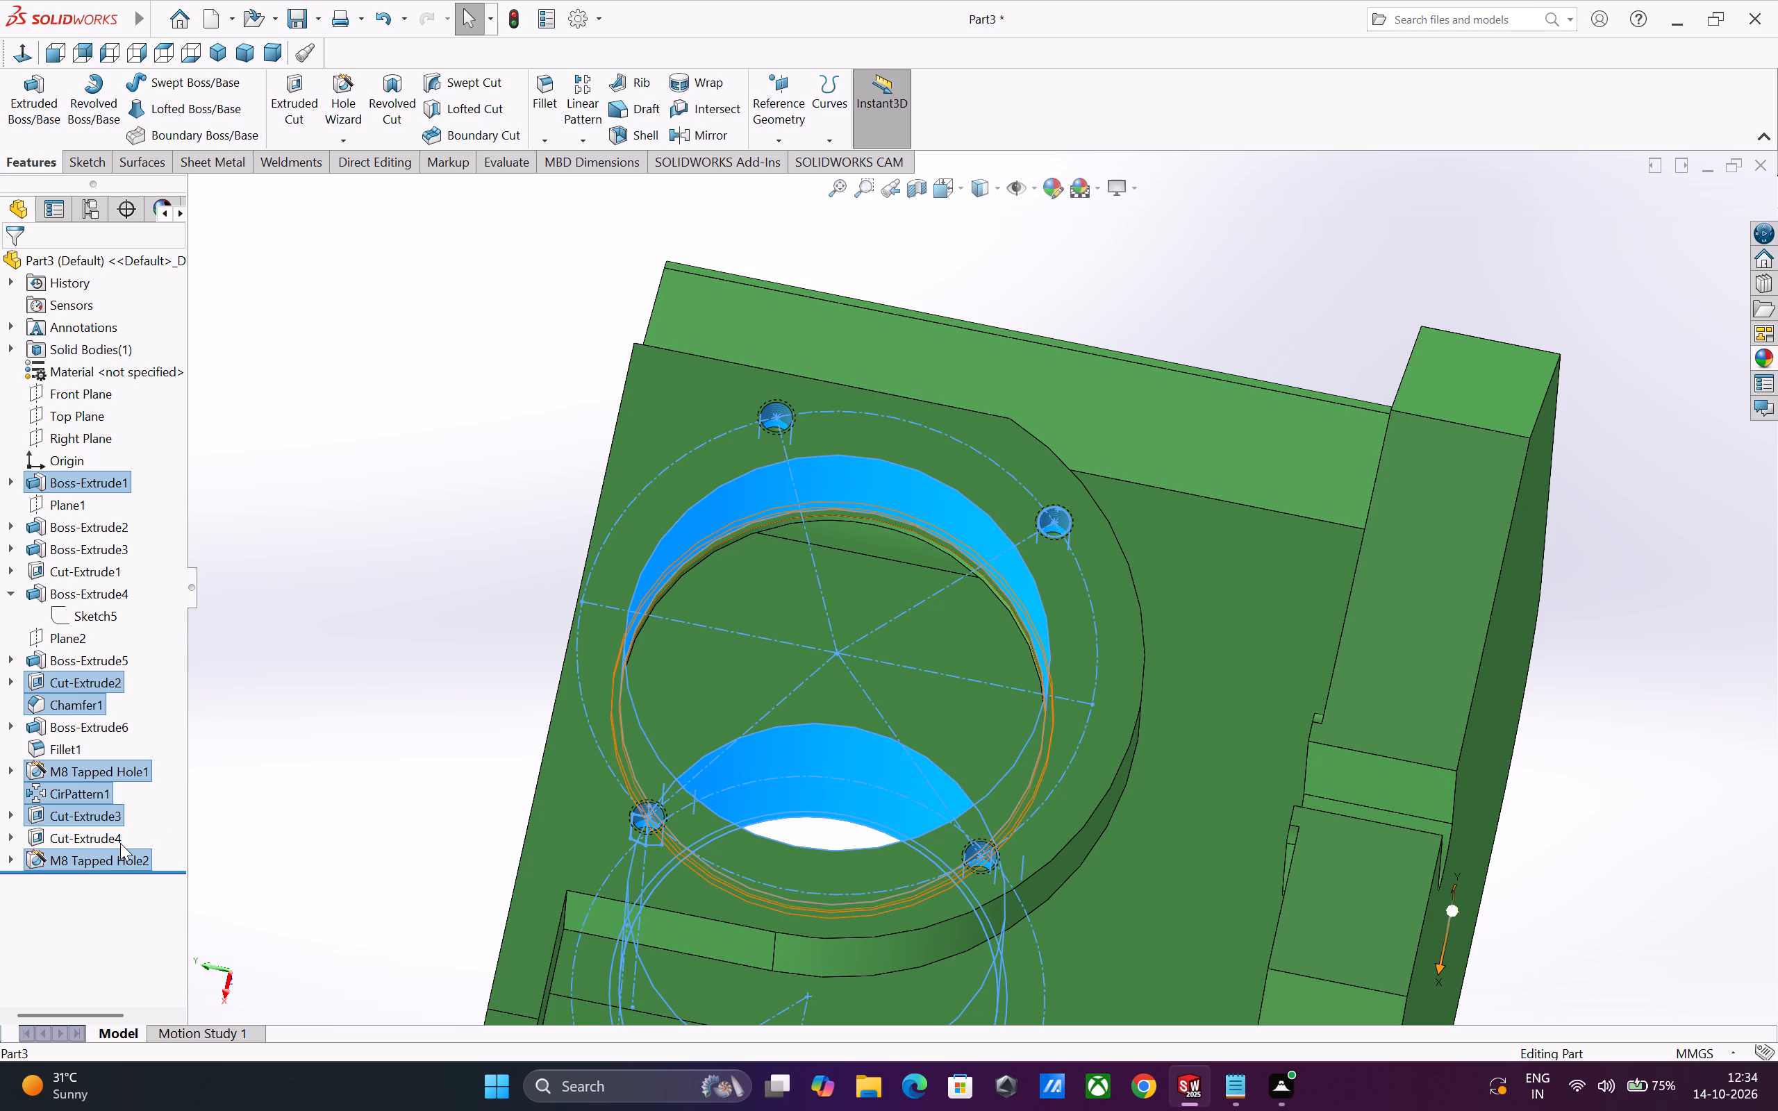
Add the Cut-Extrude4 groove feature inside the 90 mm bore to the selection.
left_click(120, 843, "ctrl")
Add the curved end and both side walls of the open base slot below the 90 mm bore to the selection.
middle_click_drag(291, 749, 399, 747)
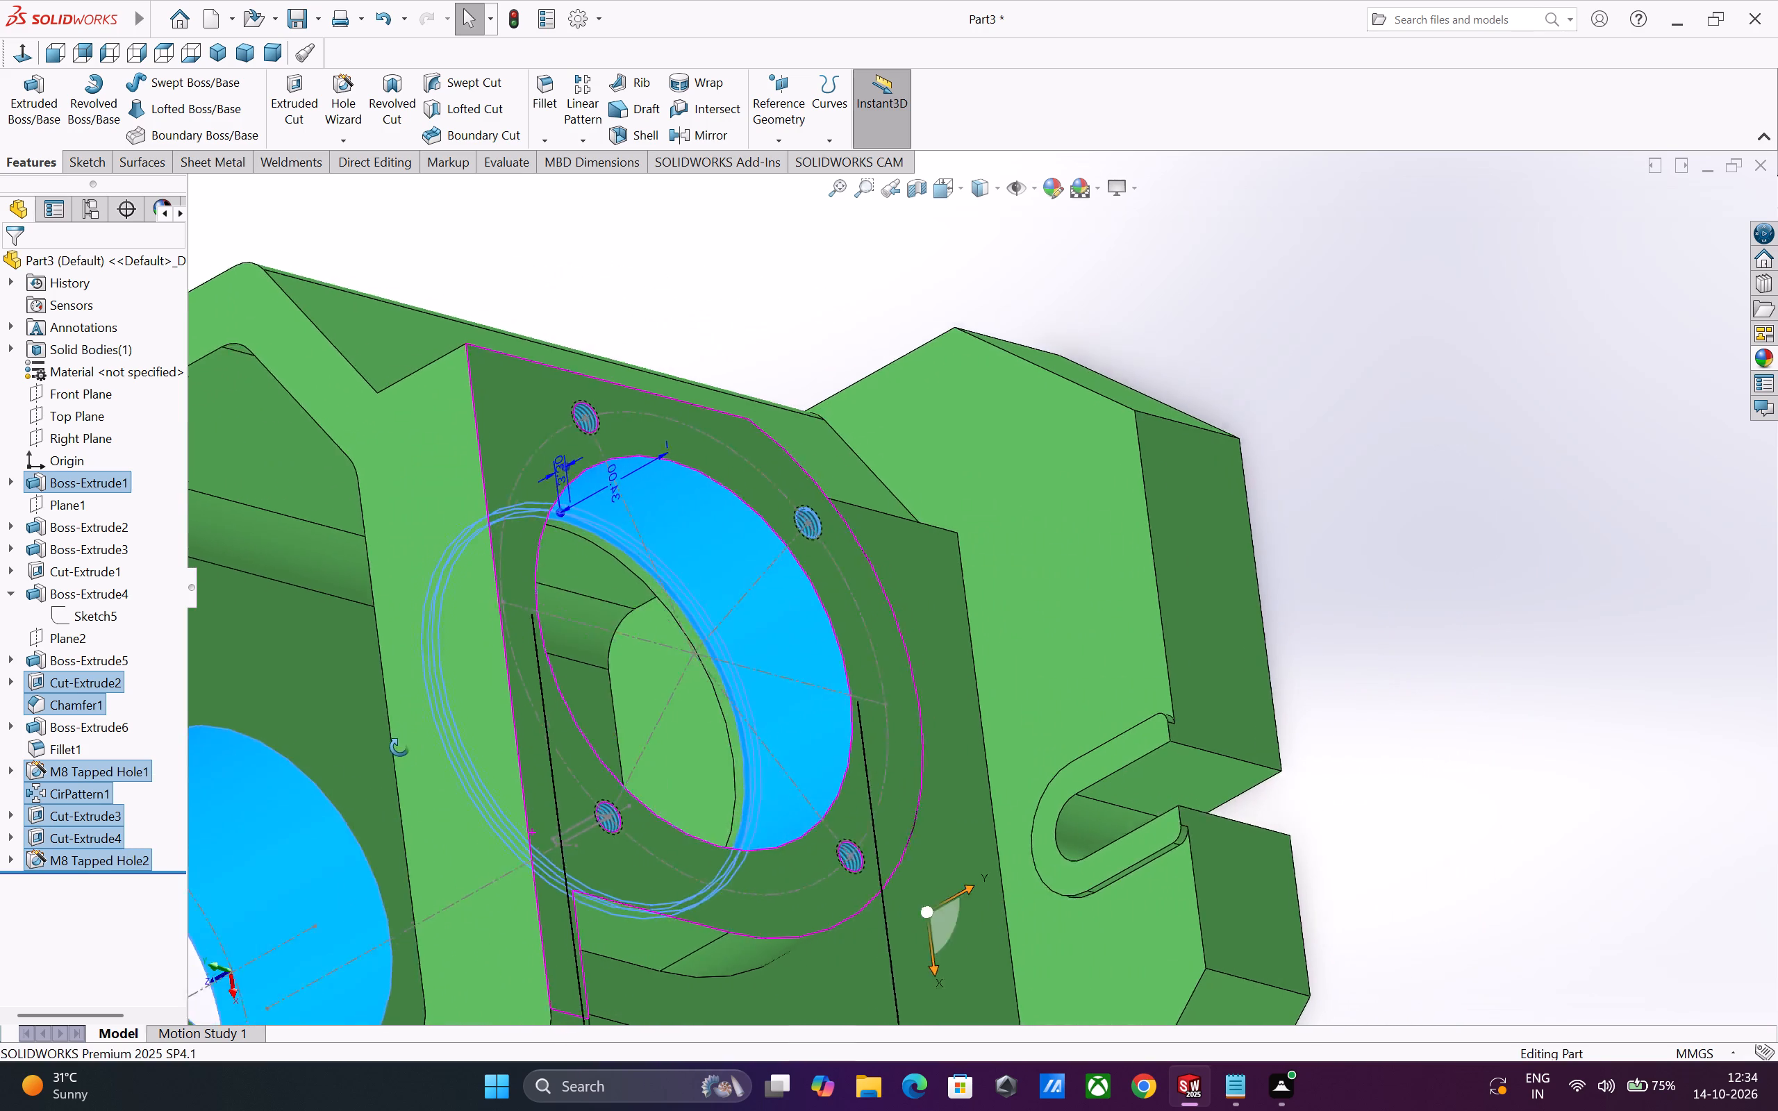
middle_click_drag(399, 747, 406, 746)
scroll(404, 747, "up", 5)
scroll(494, 755, "up", 1)
middle_click_drag(495, 755, 675, 736)
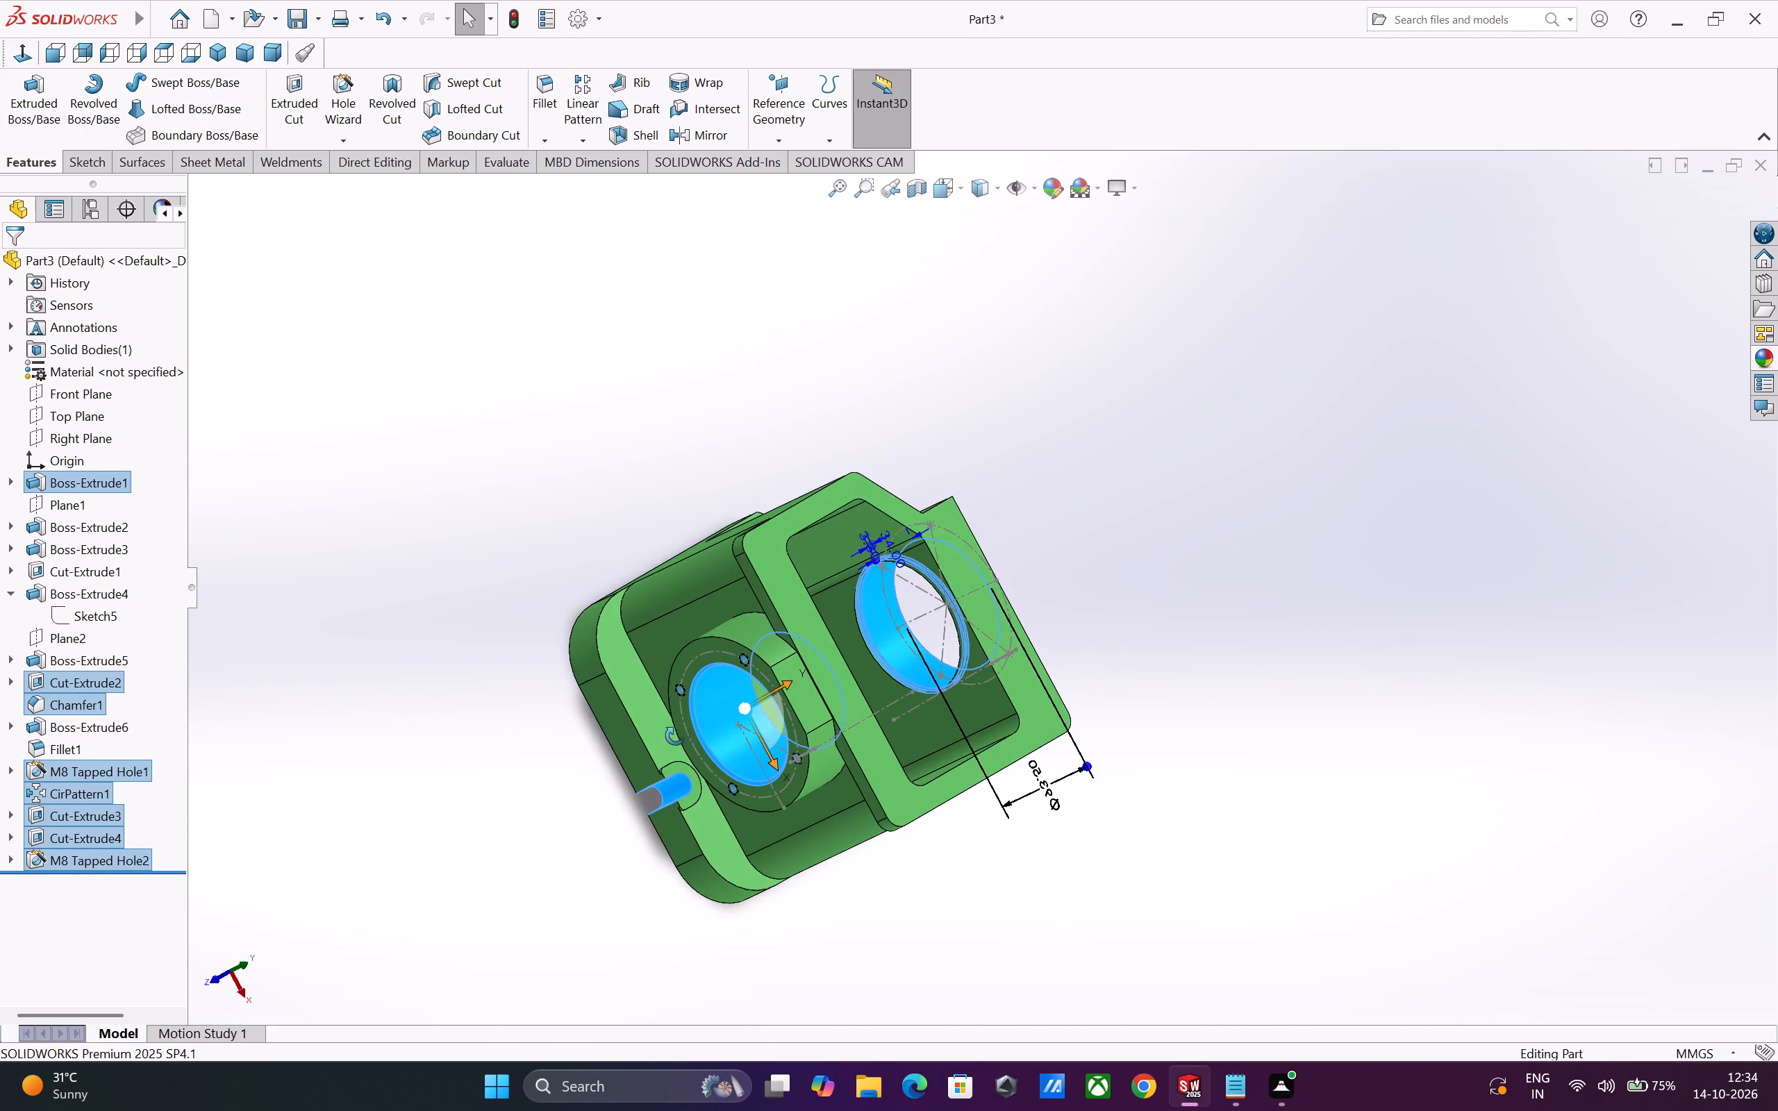
middle_click_drag(675, 736, 547, 806)
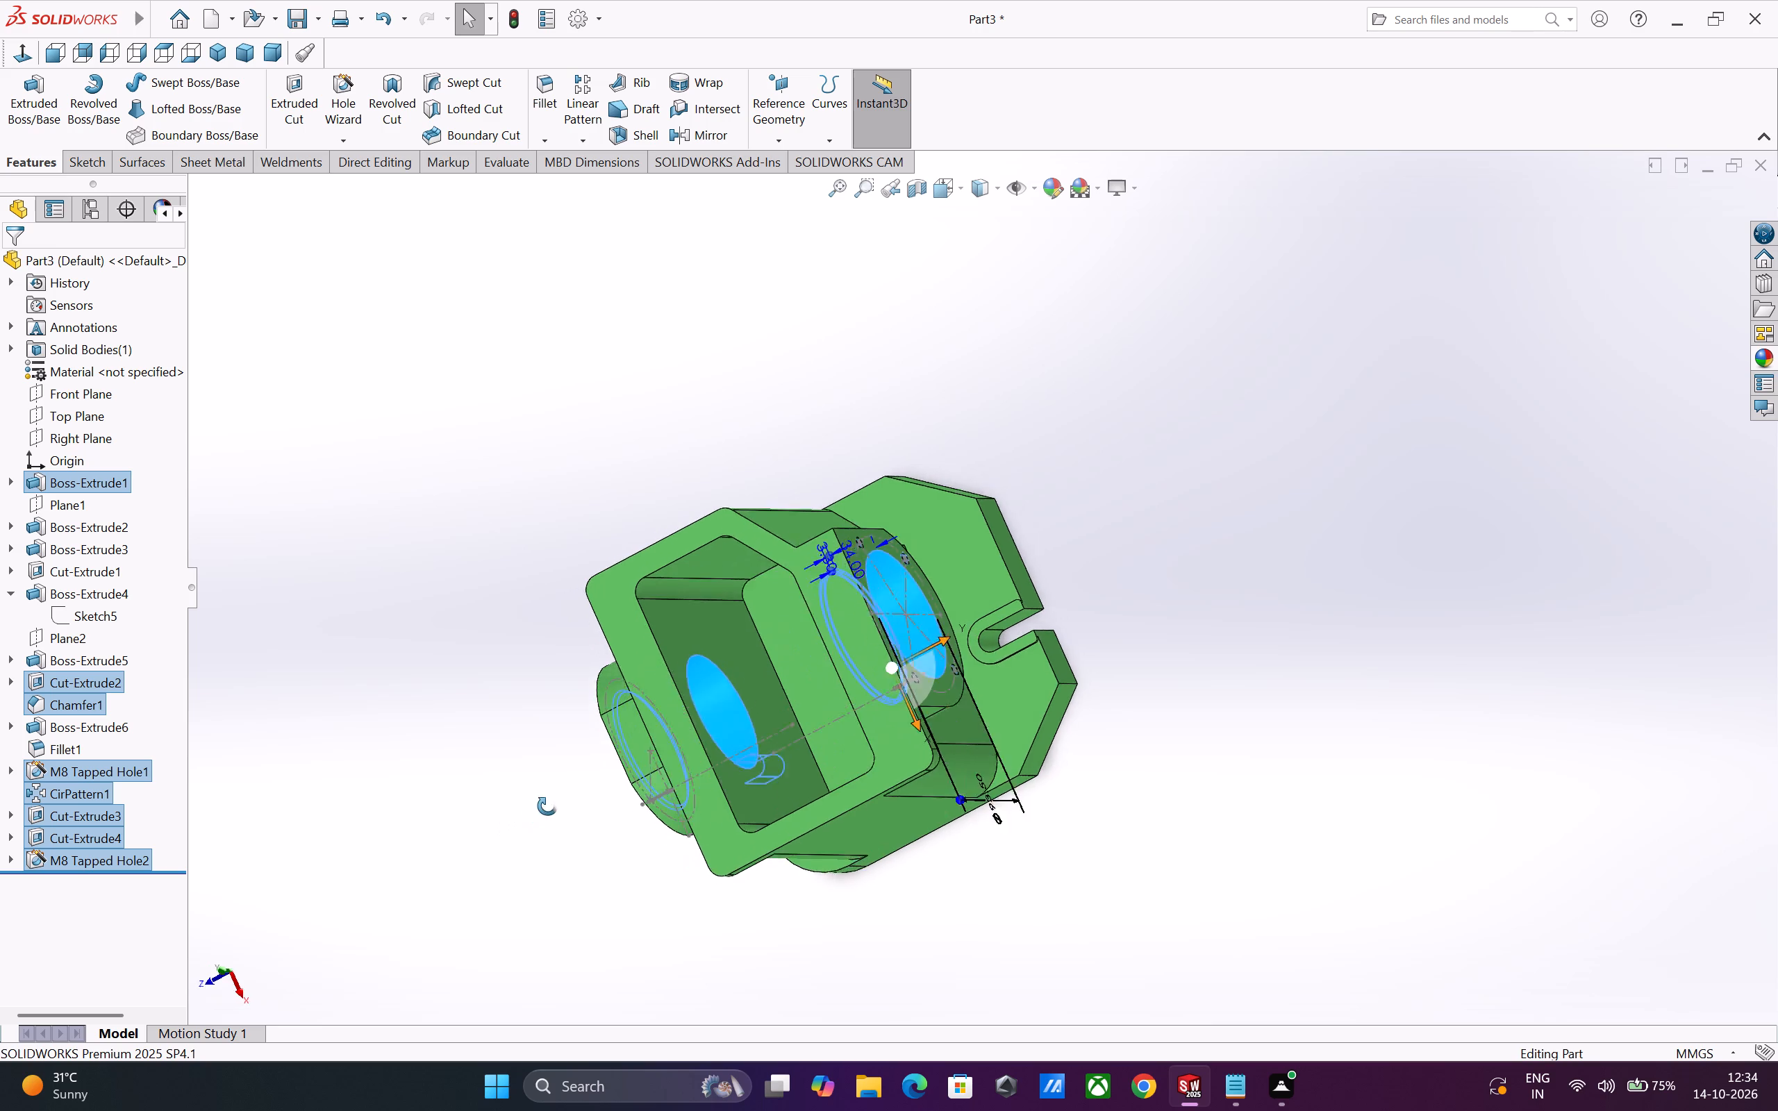
middle_click_drag(547, 806, 655, 749)
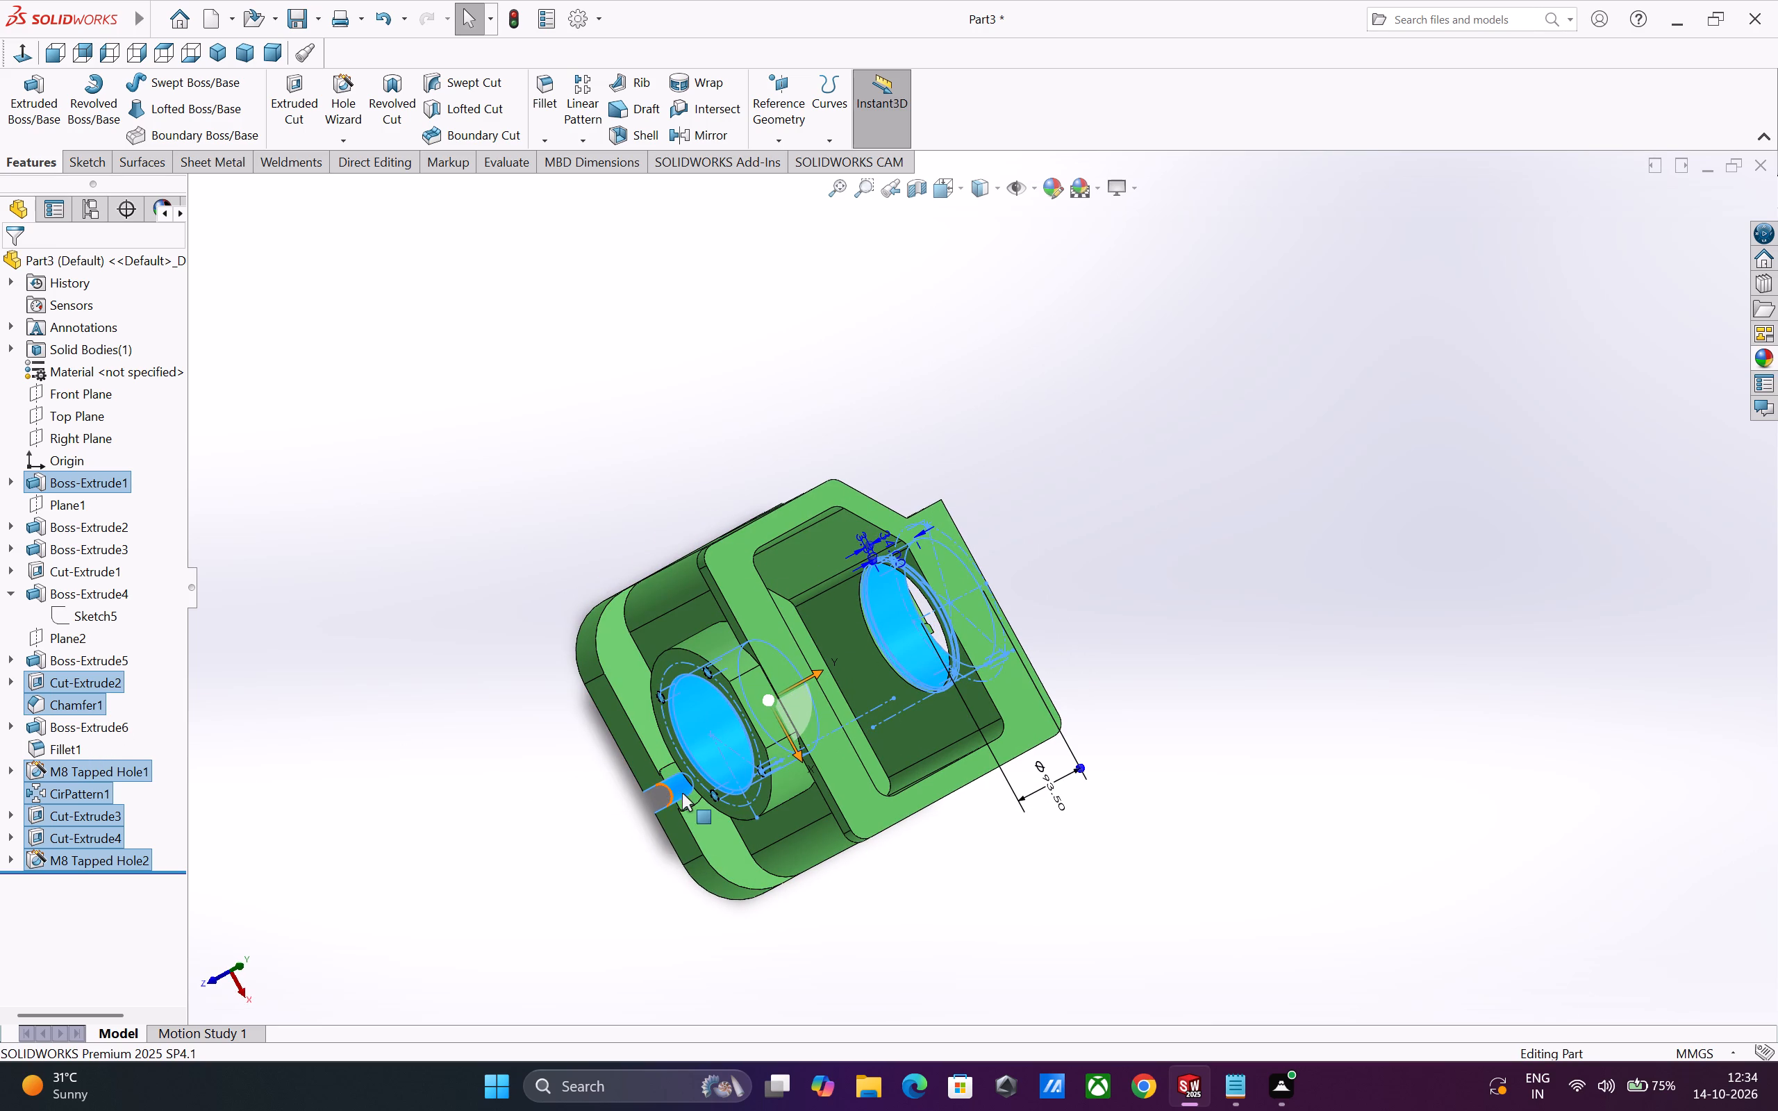
scroll(684, 794, "up", 3)
middle_click_drag(1140, 701, 1002, 757)
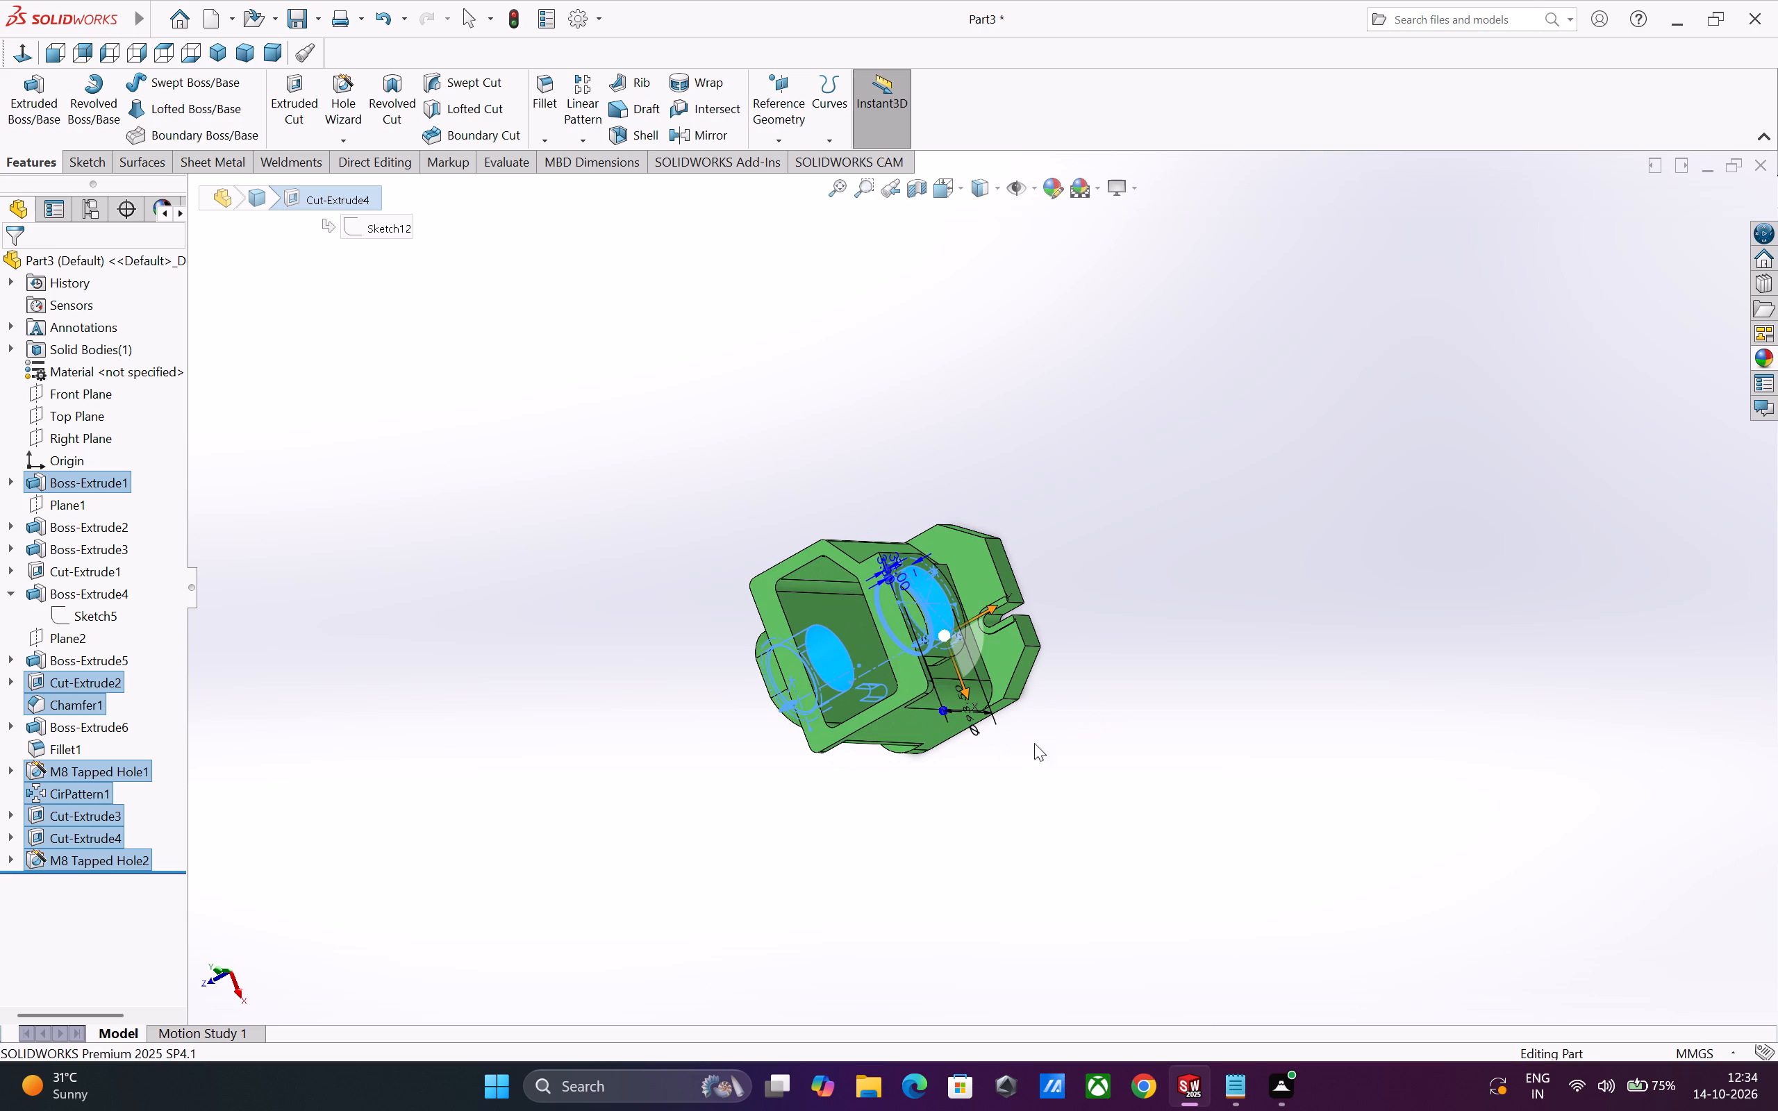
scroll(1034, 614, "down", 7)
left_click(870, 612, "ctrl")
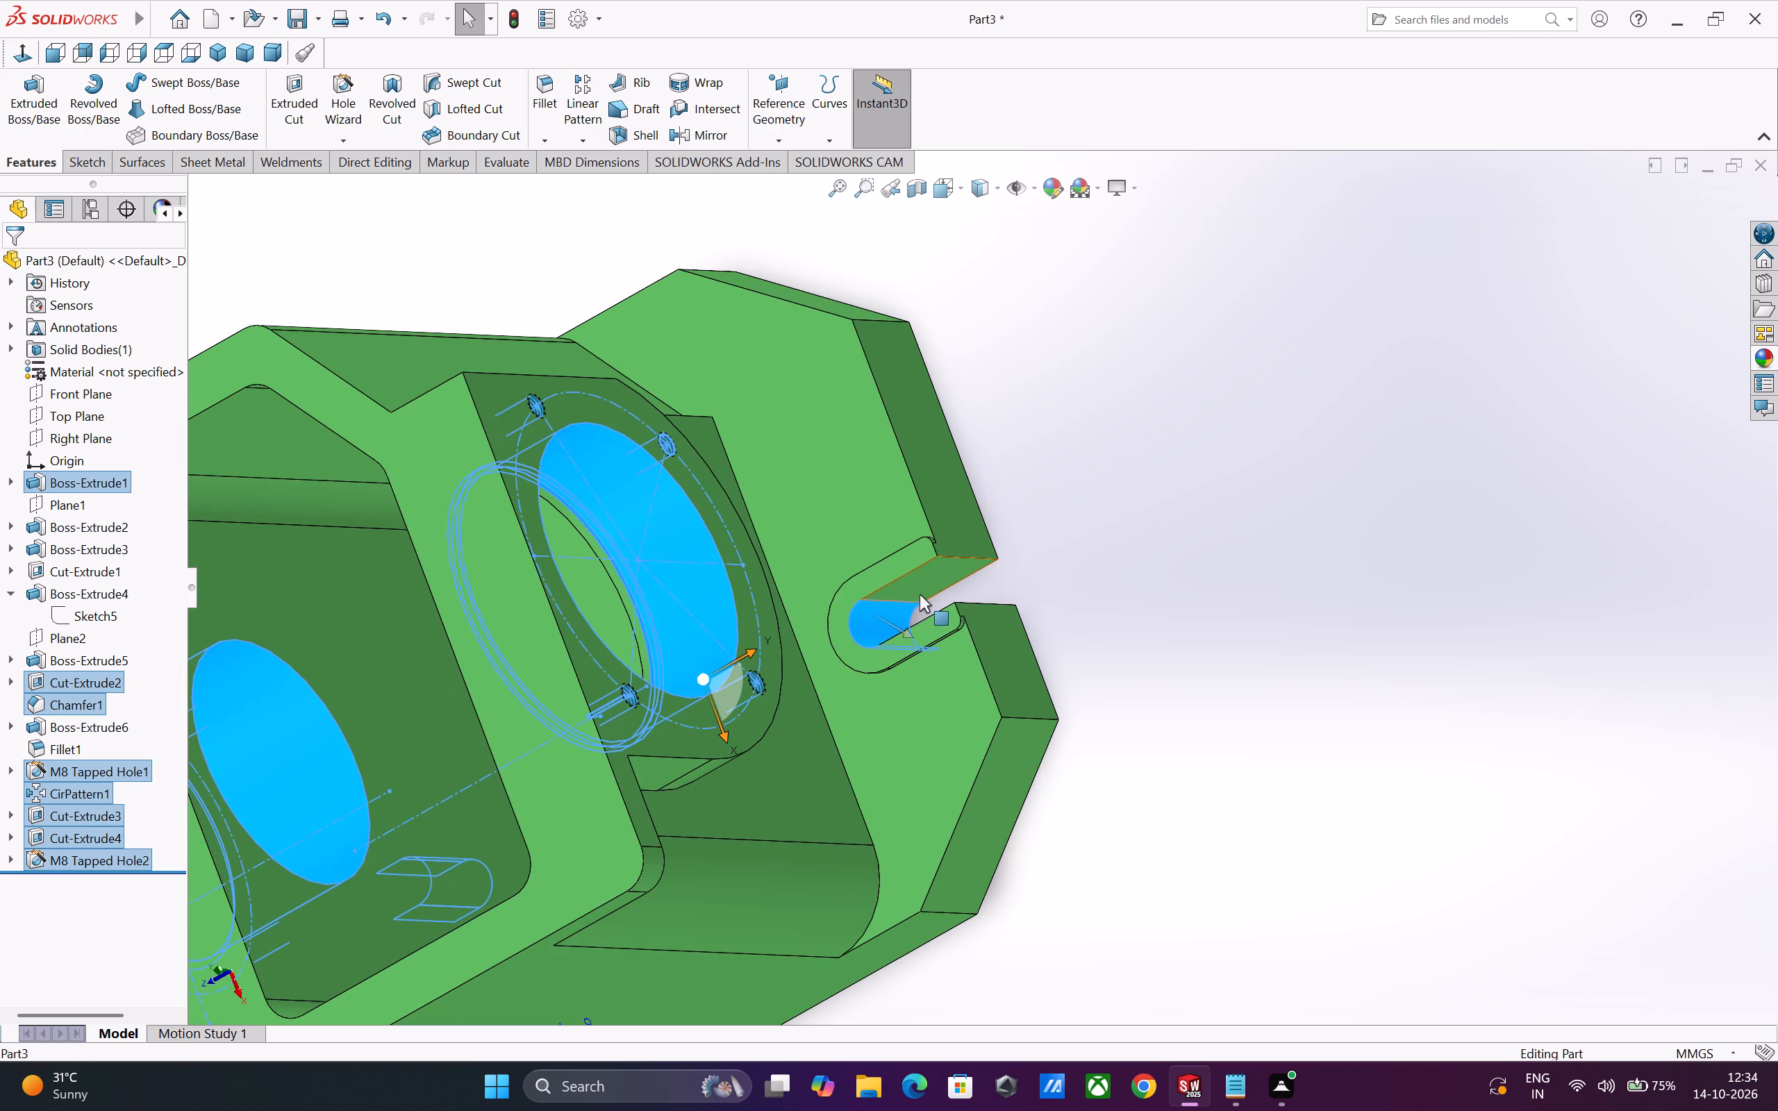
left_click(922, 584, "ctrl")
middle_click_drag(1105, 605, 989, 878)
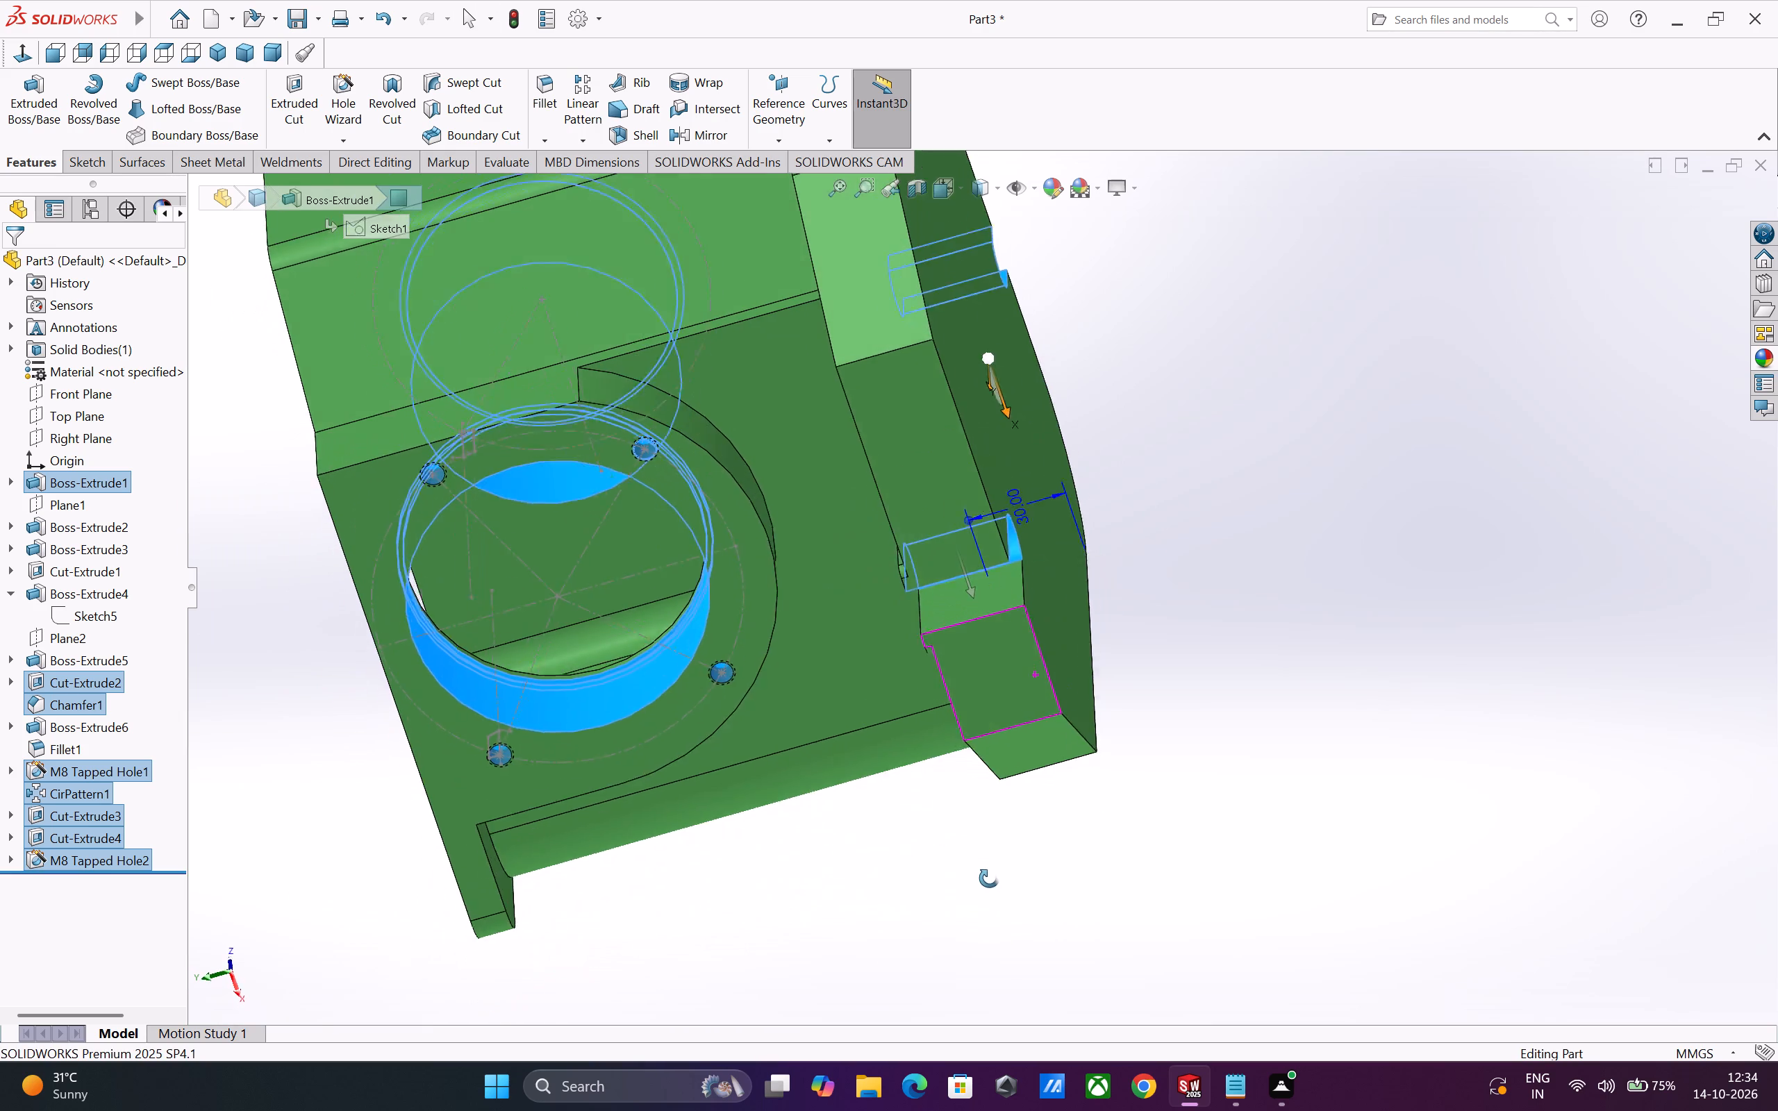
middle_click_drag(989, 878, 1013, 894)
middle_click_drag(1026, 887, 1072, 853)
left_click(1080, 576, "ctrl")
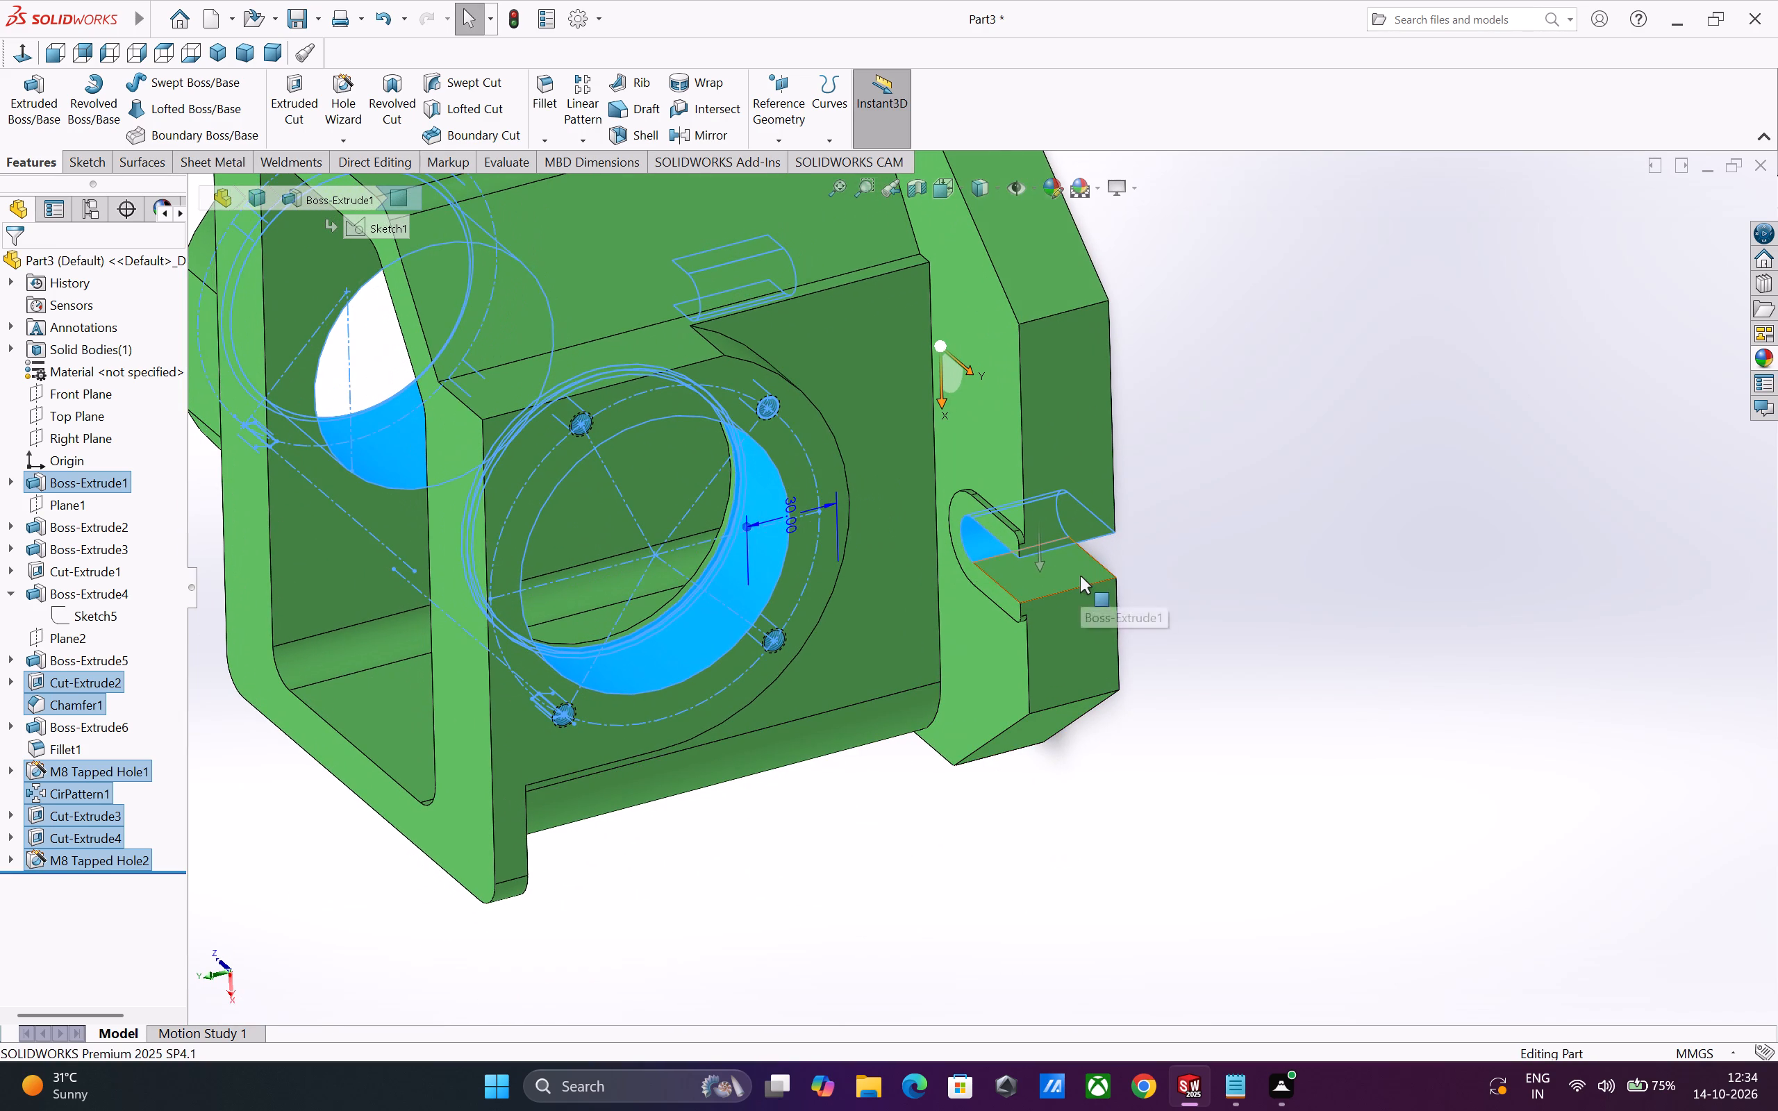
Apply a white colour (RGB 255, 255, 255) to all the selected bore, hole, groove and slot faces.
middle_click_drag(1189, 699, 1178, 635)
scroll(1179, 635, "up", 1)
middle_click_drag(1178, 635, 1210, 620)
scroll(1209, 630, "up", 3)
scroll(1127, 728, "up", 1)
middle_click_drag(1127, 728, 1370, 585)
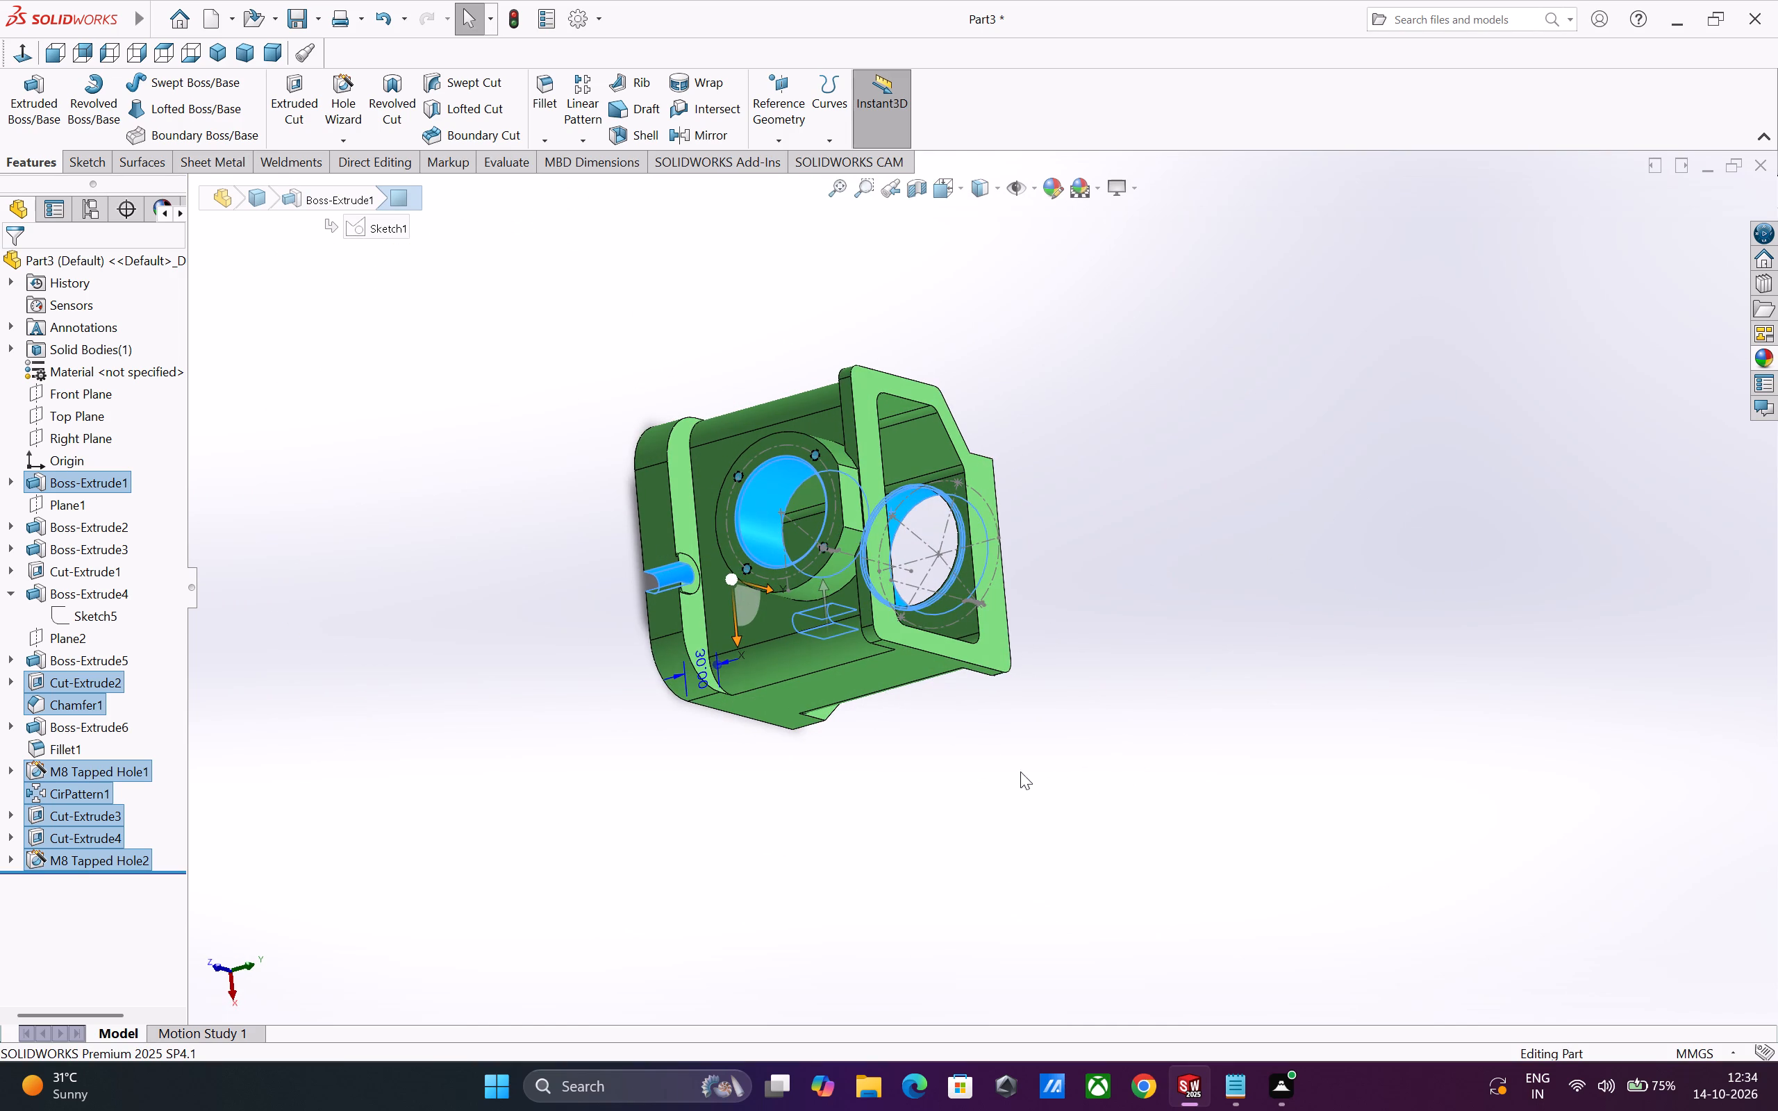
scroll(356, 545, "down", 1)
scroll(813, 680, "down", 2)
middle_click_drag(887, 701, 933, 721)
scroll(938, 702, "up", 2)
scroll(967, 558, "down", 1)
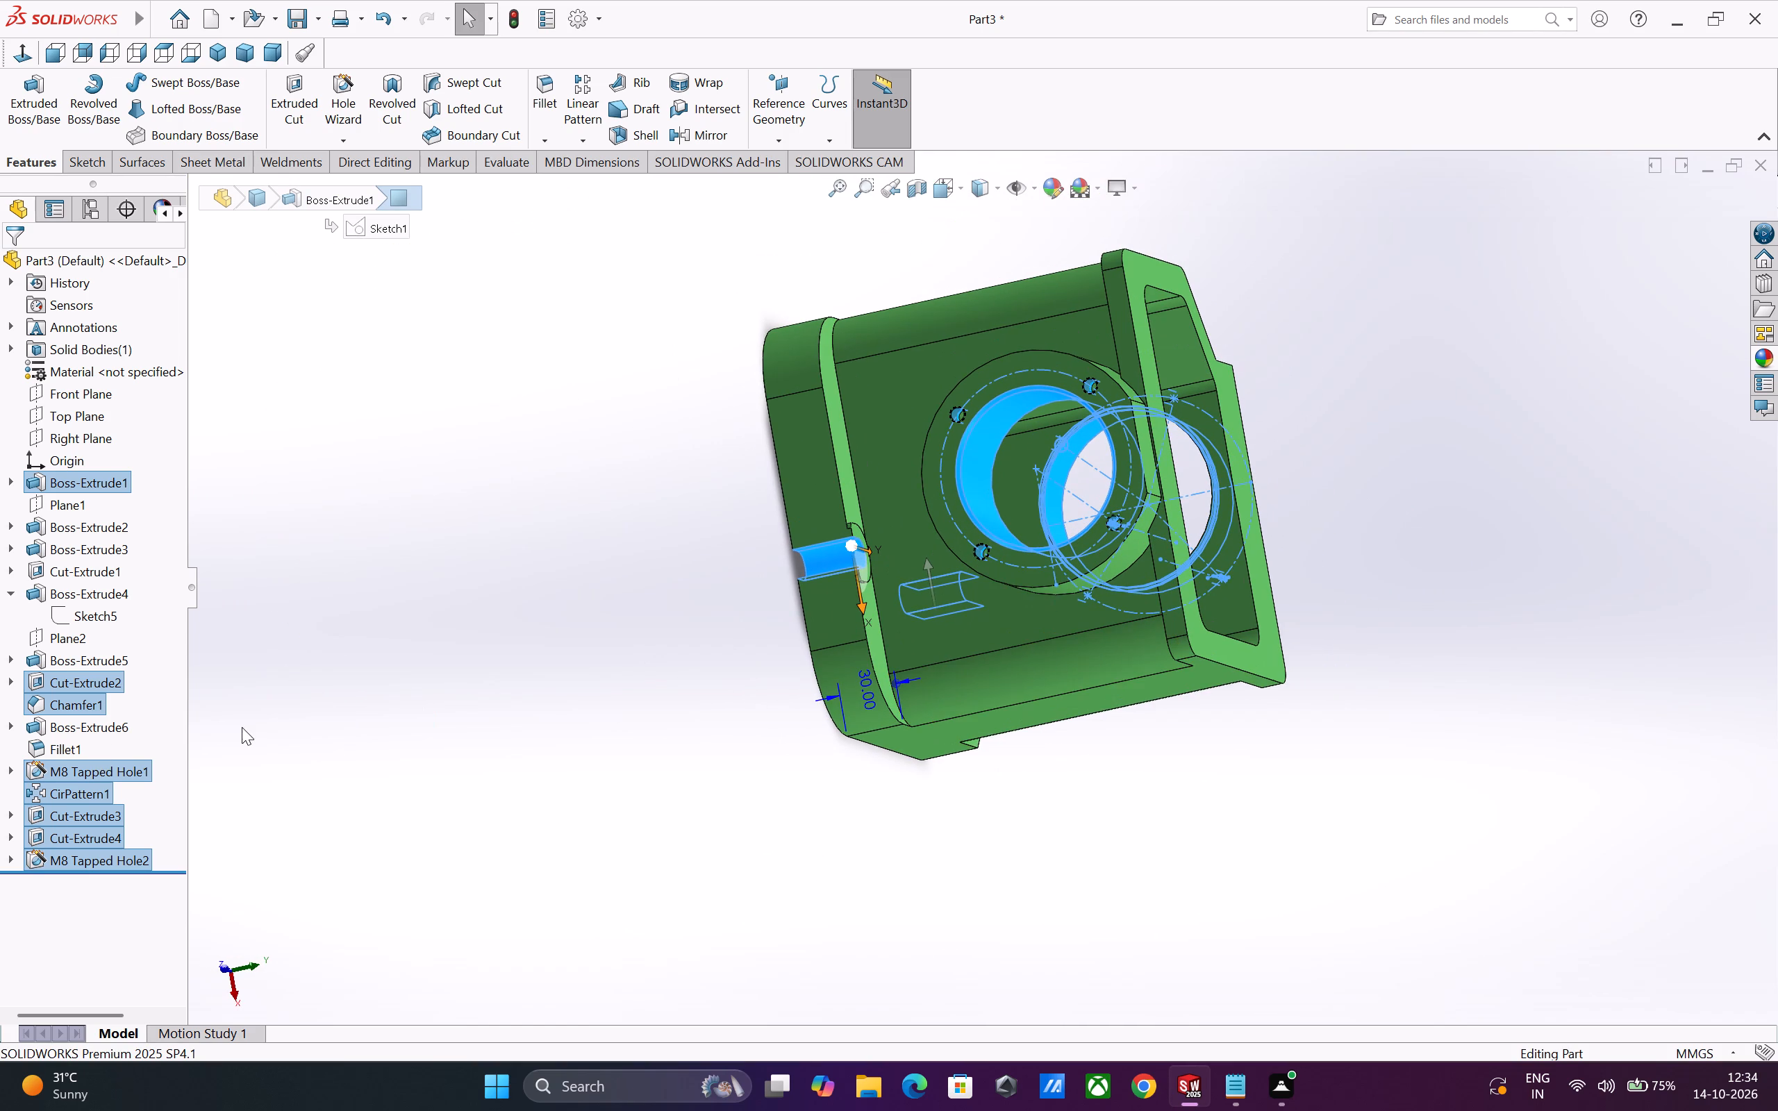
left_click(1042, 189)
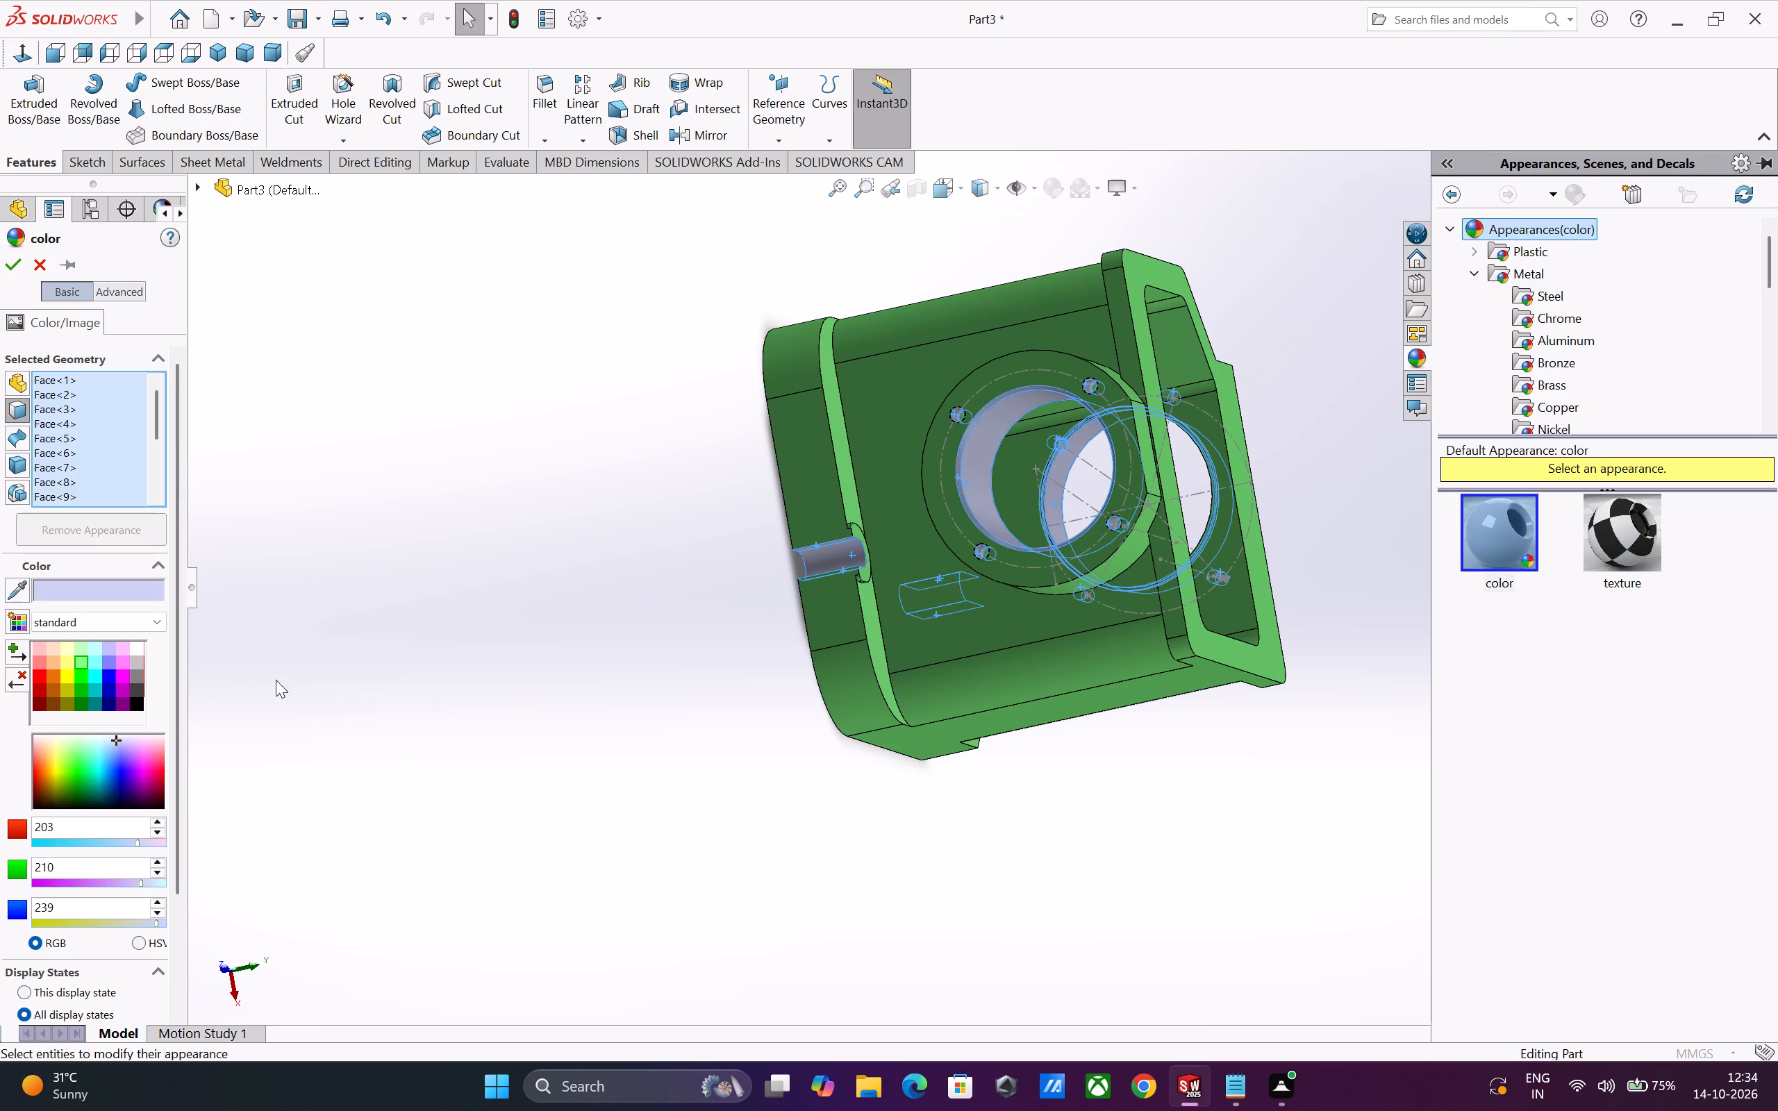
left_click(138, 651)
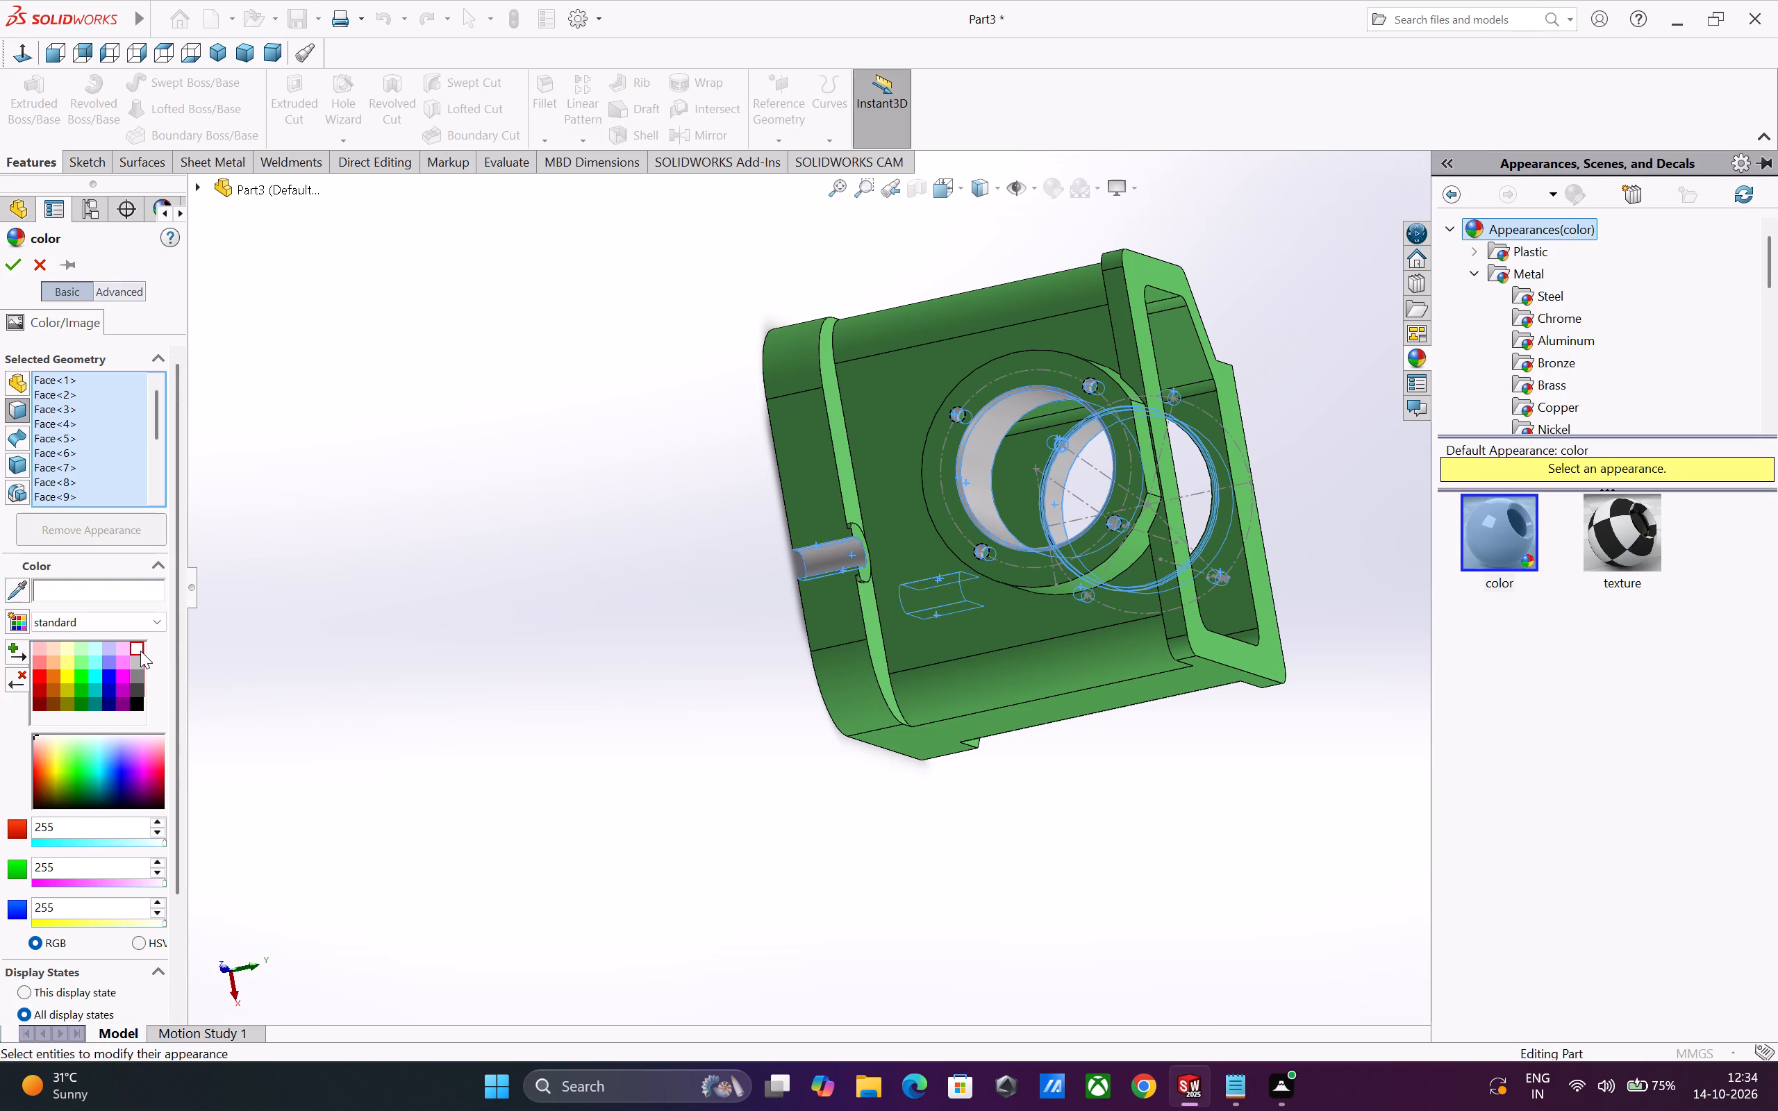
left_click(9, 271)
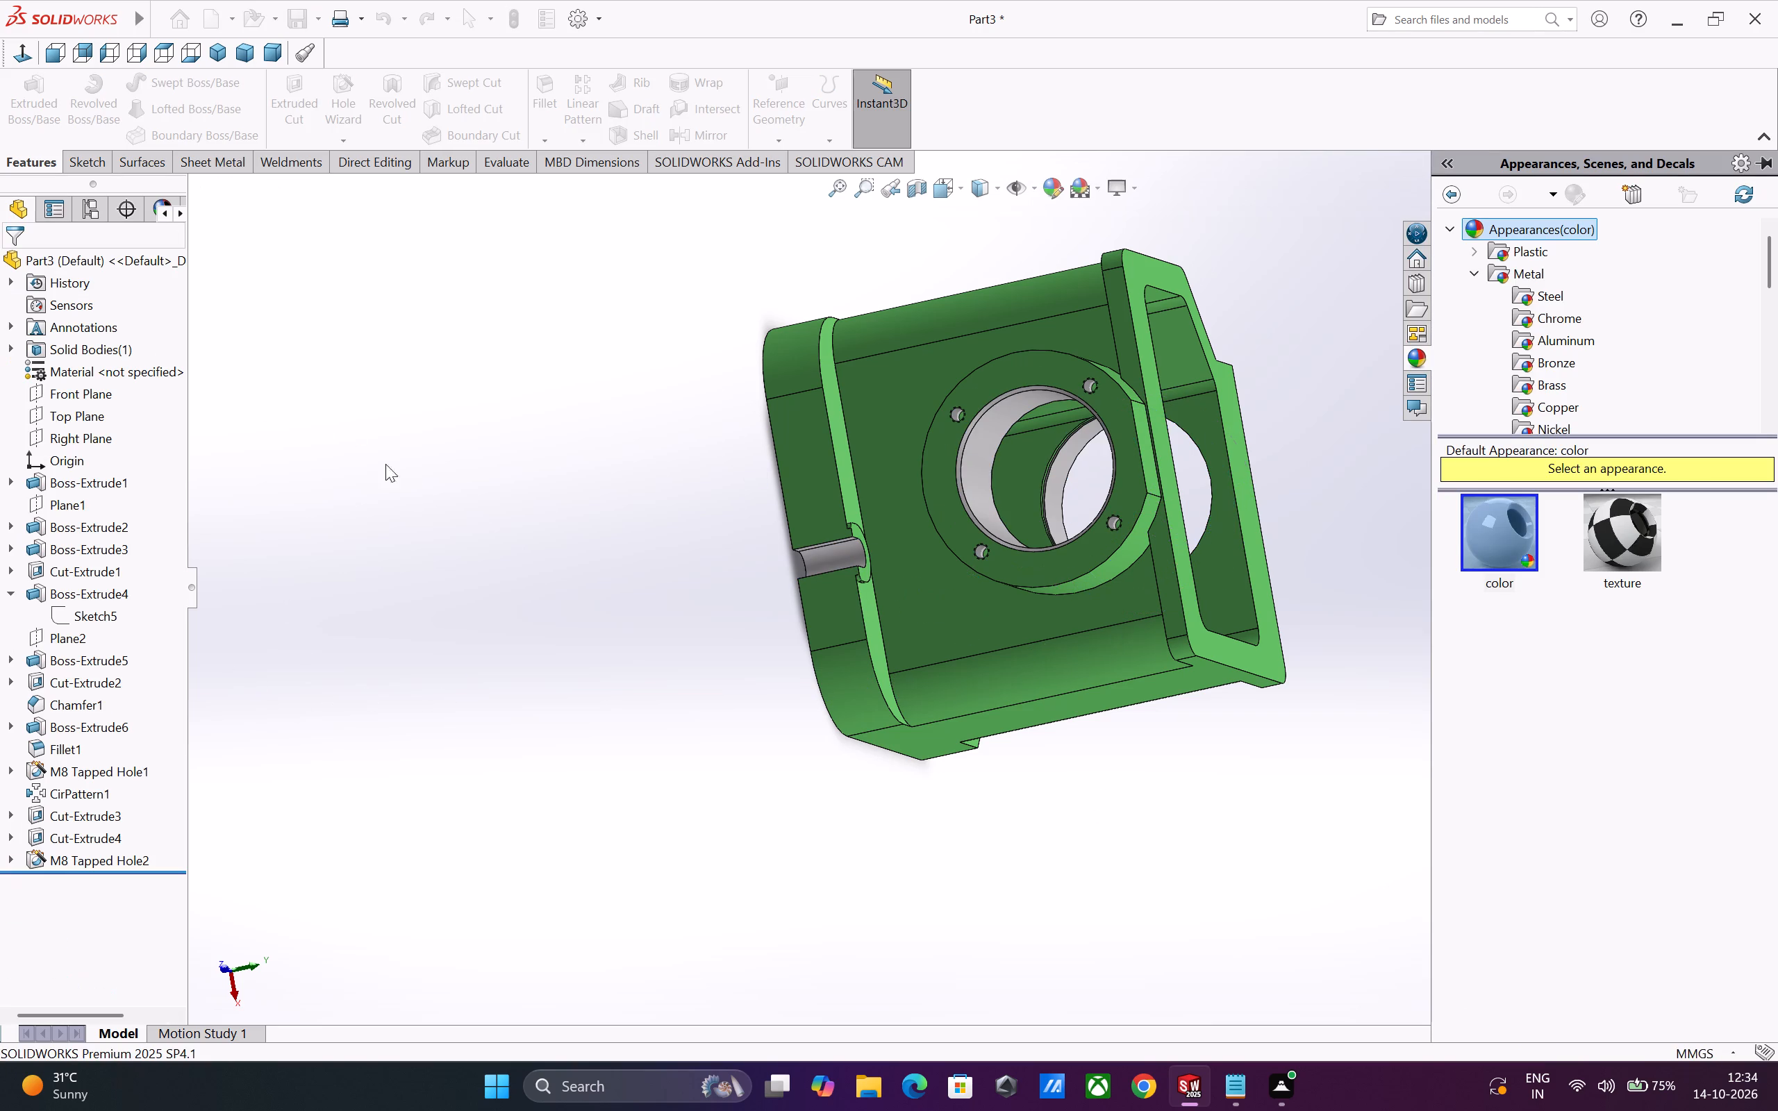
left_click(490, 580)
Colour the remaining green inner face of the 90 mm bore, on the cavity side of the groove, white.
middle_click_drag(701, 735, 642, 643)
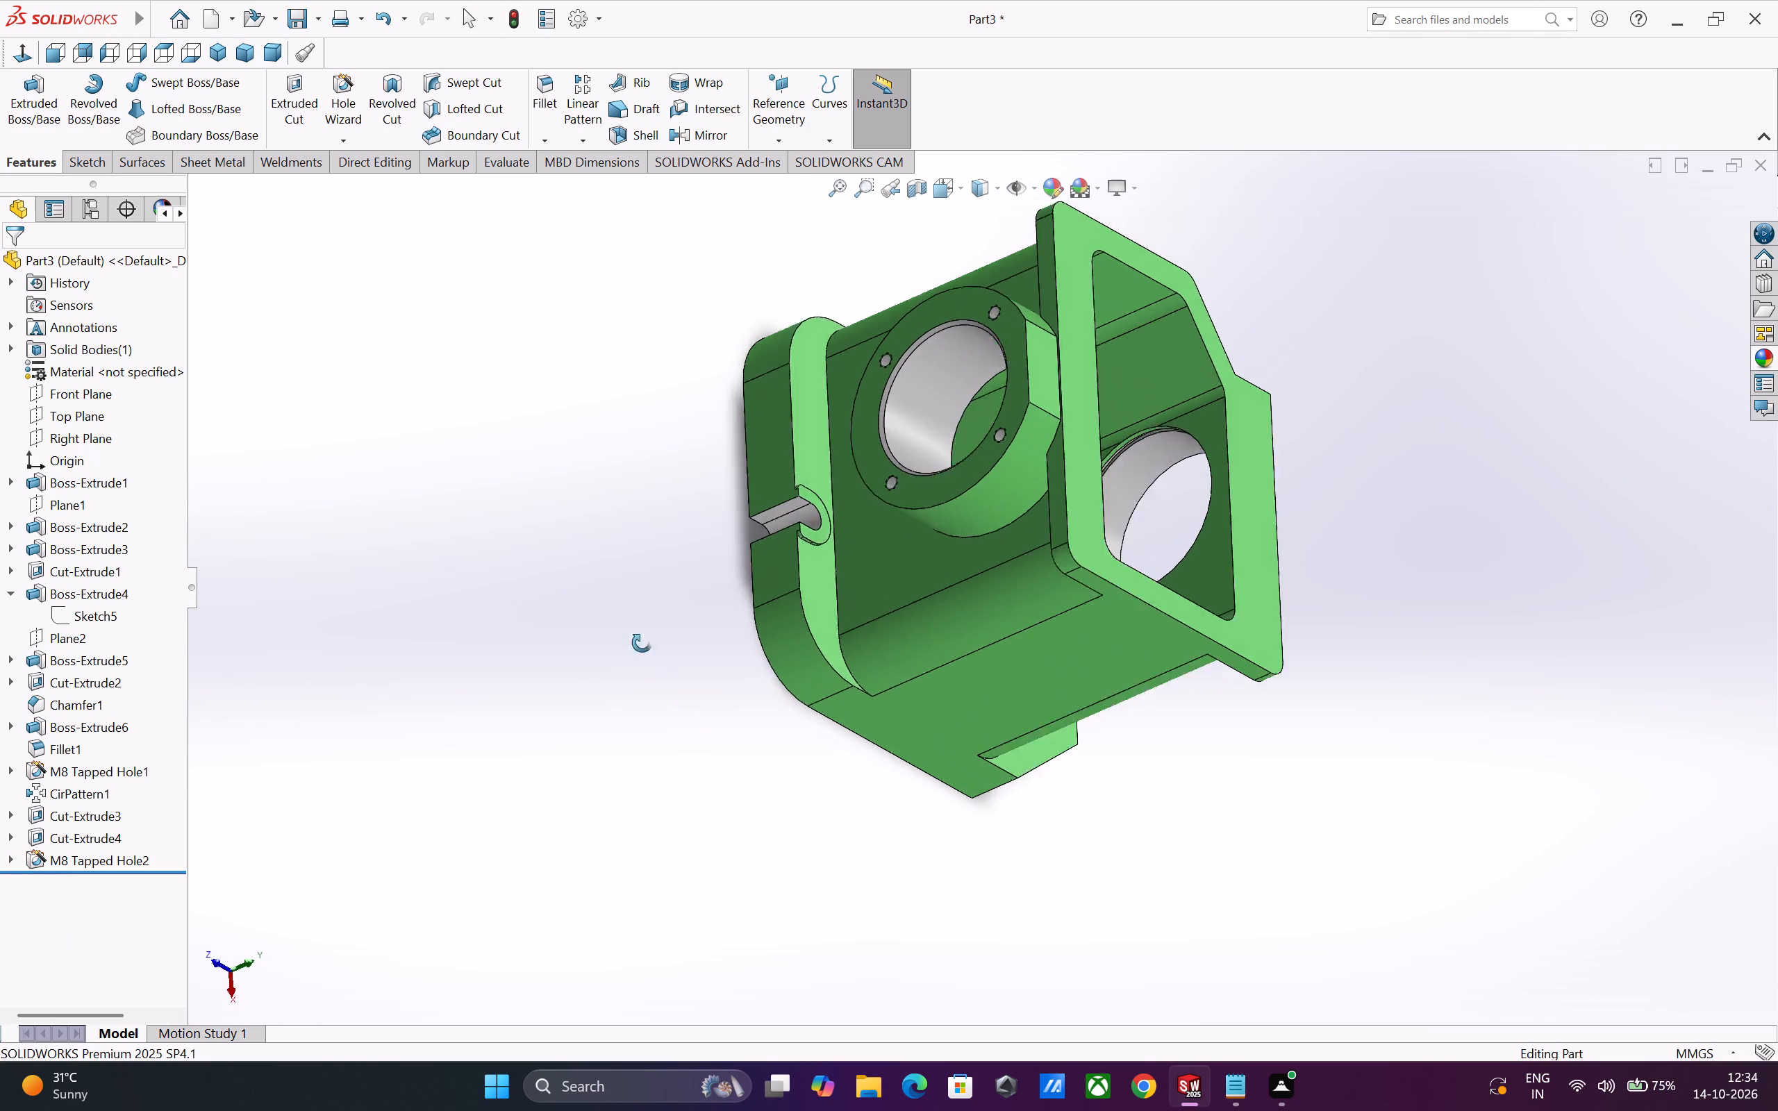
middle_click_drag(642, 643, 431, 441)
scroll(1057, 510, "down", 2)
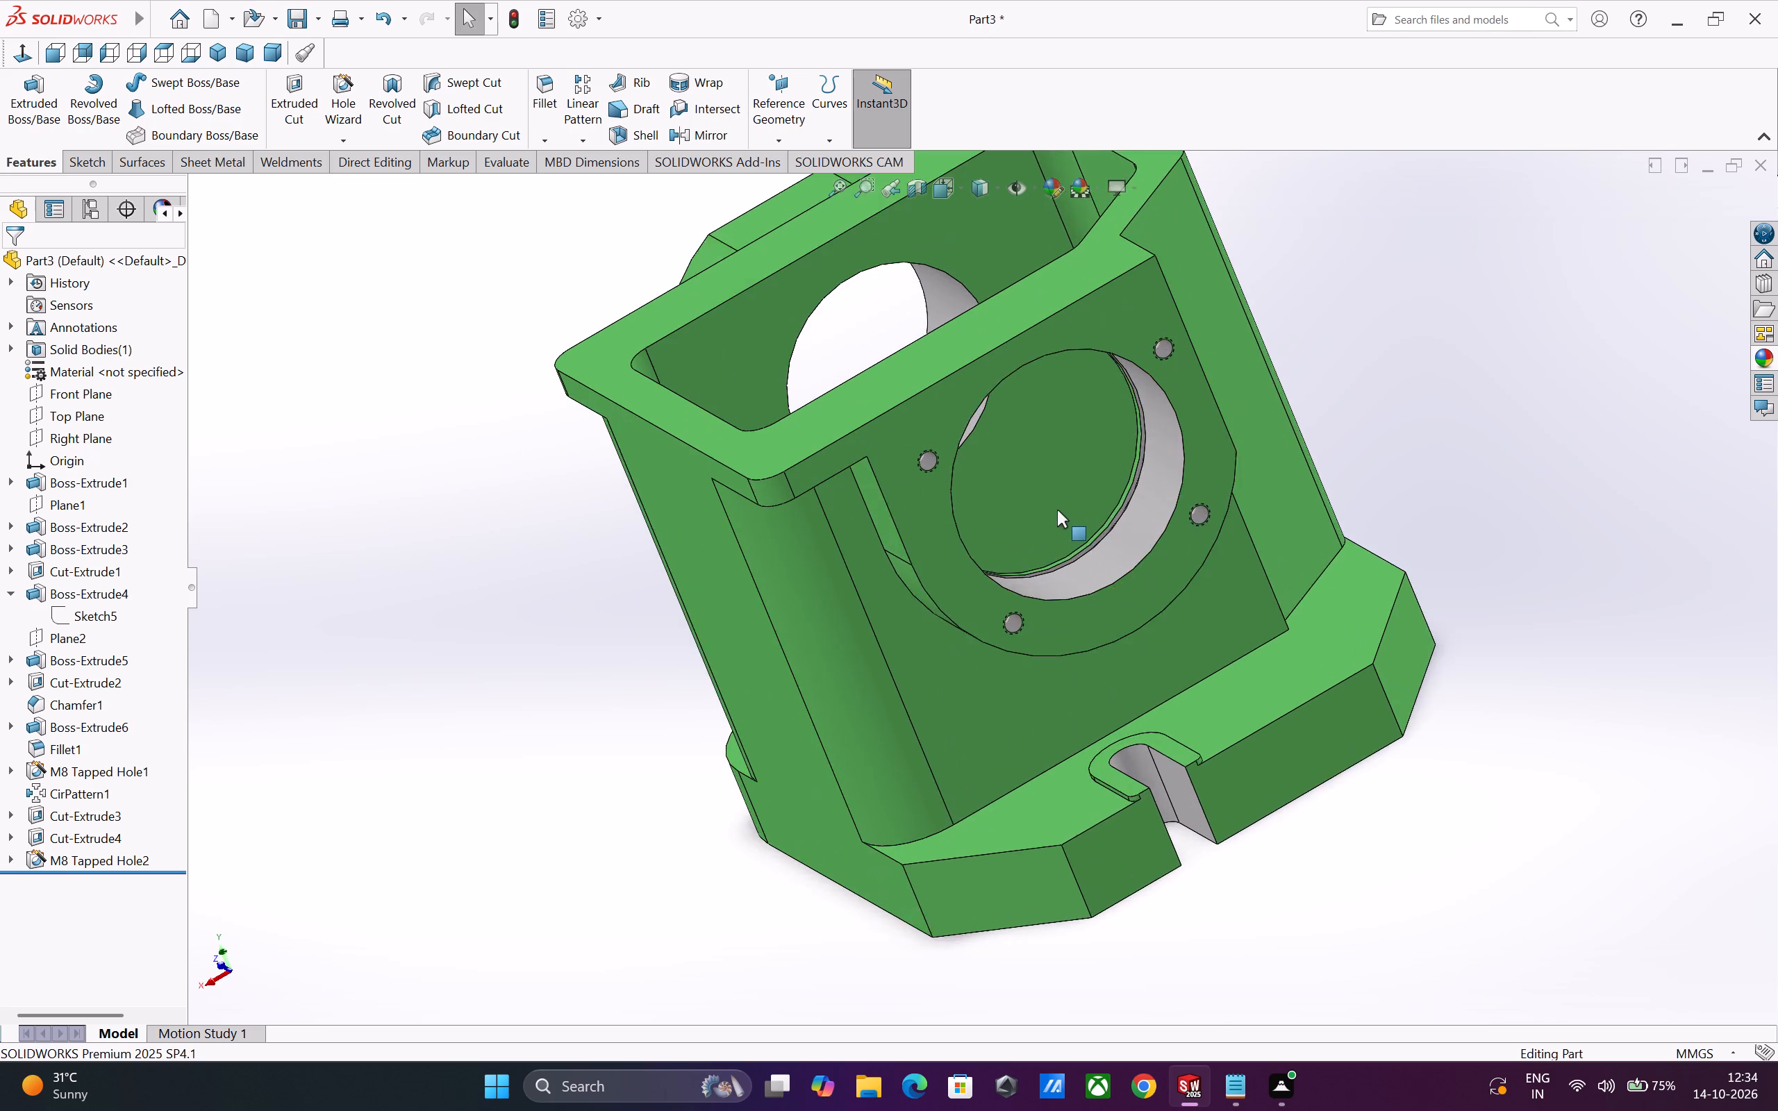
scroll(1057, 510, "down", 2)
middle_click_drag(1119, 582, 972, 849)
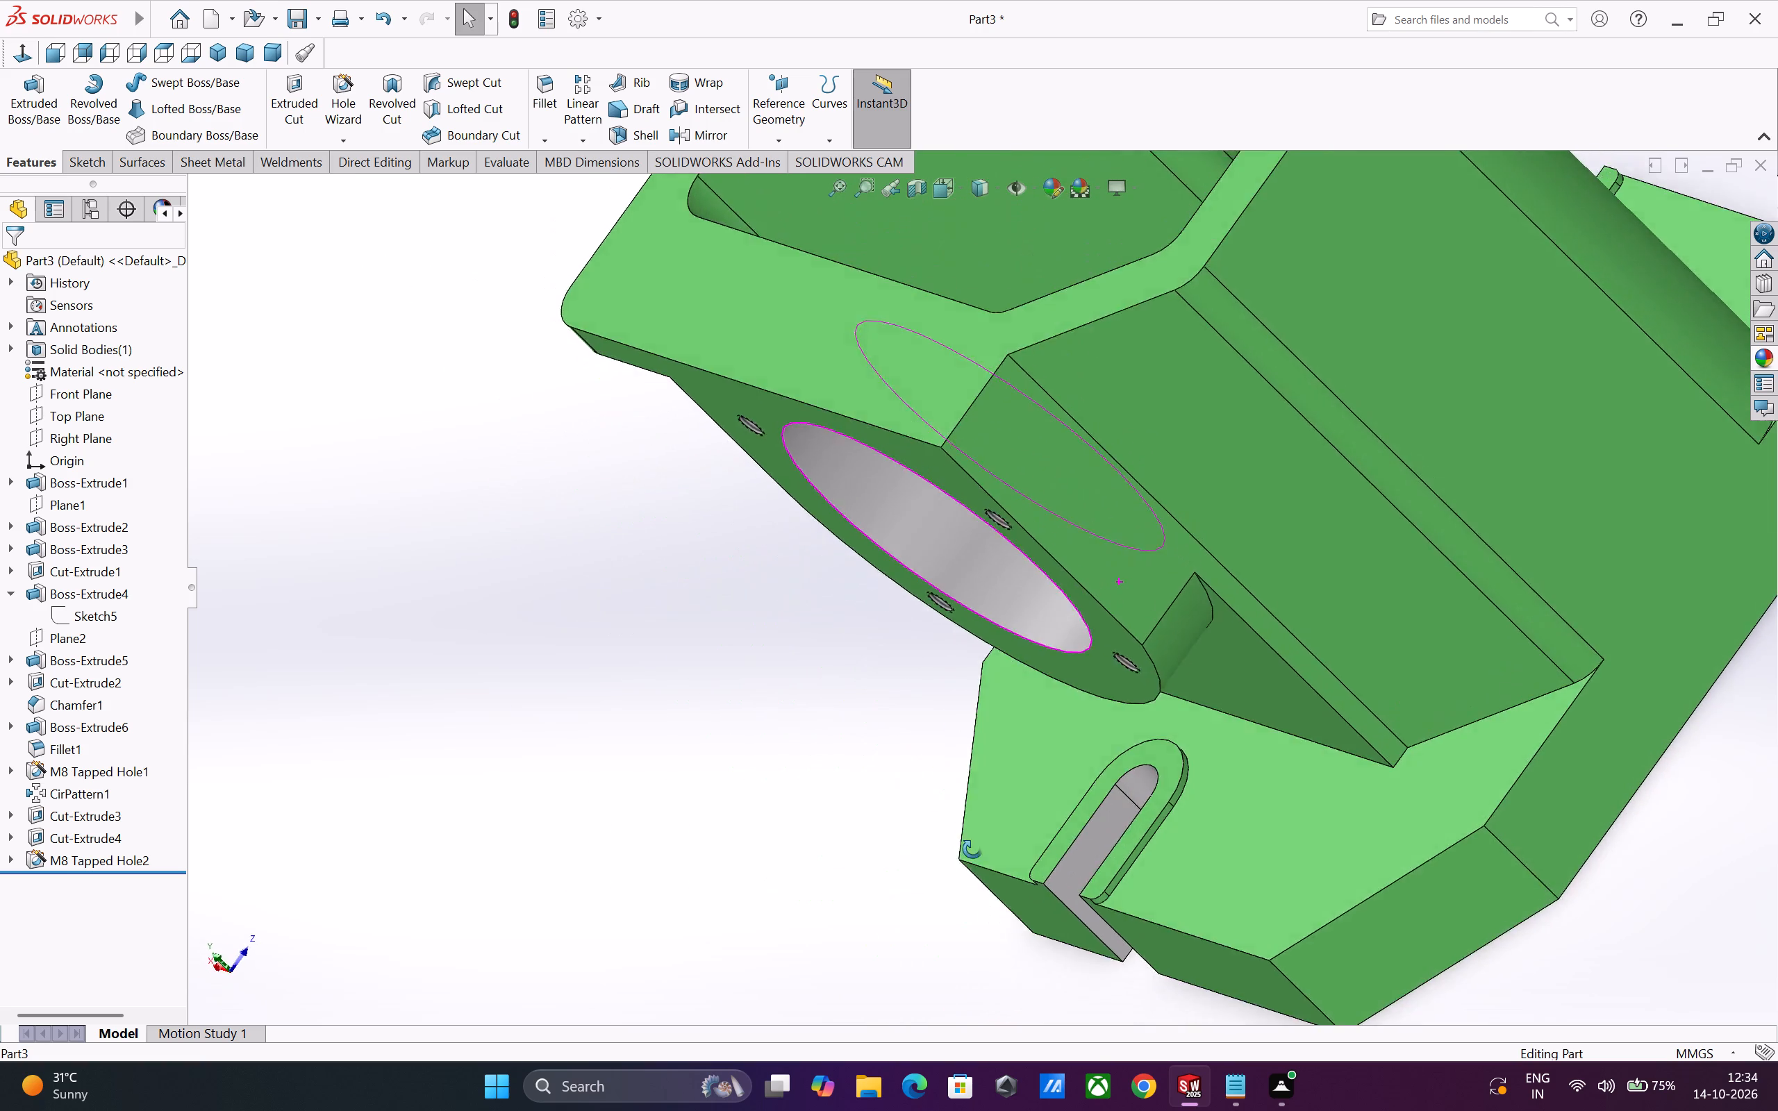
middle_click_drag(972, 849, 1163, 904)
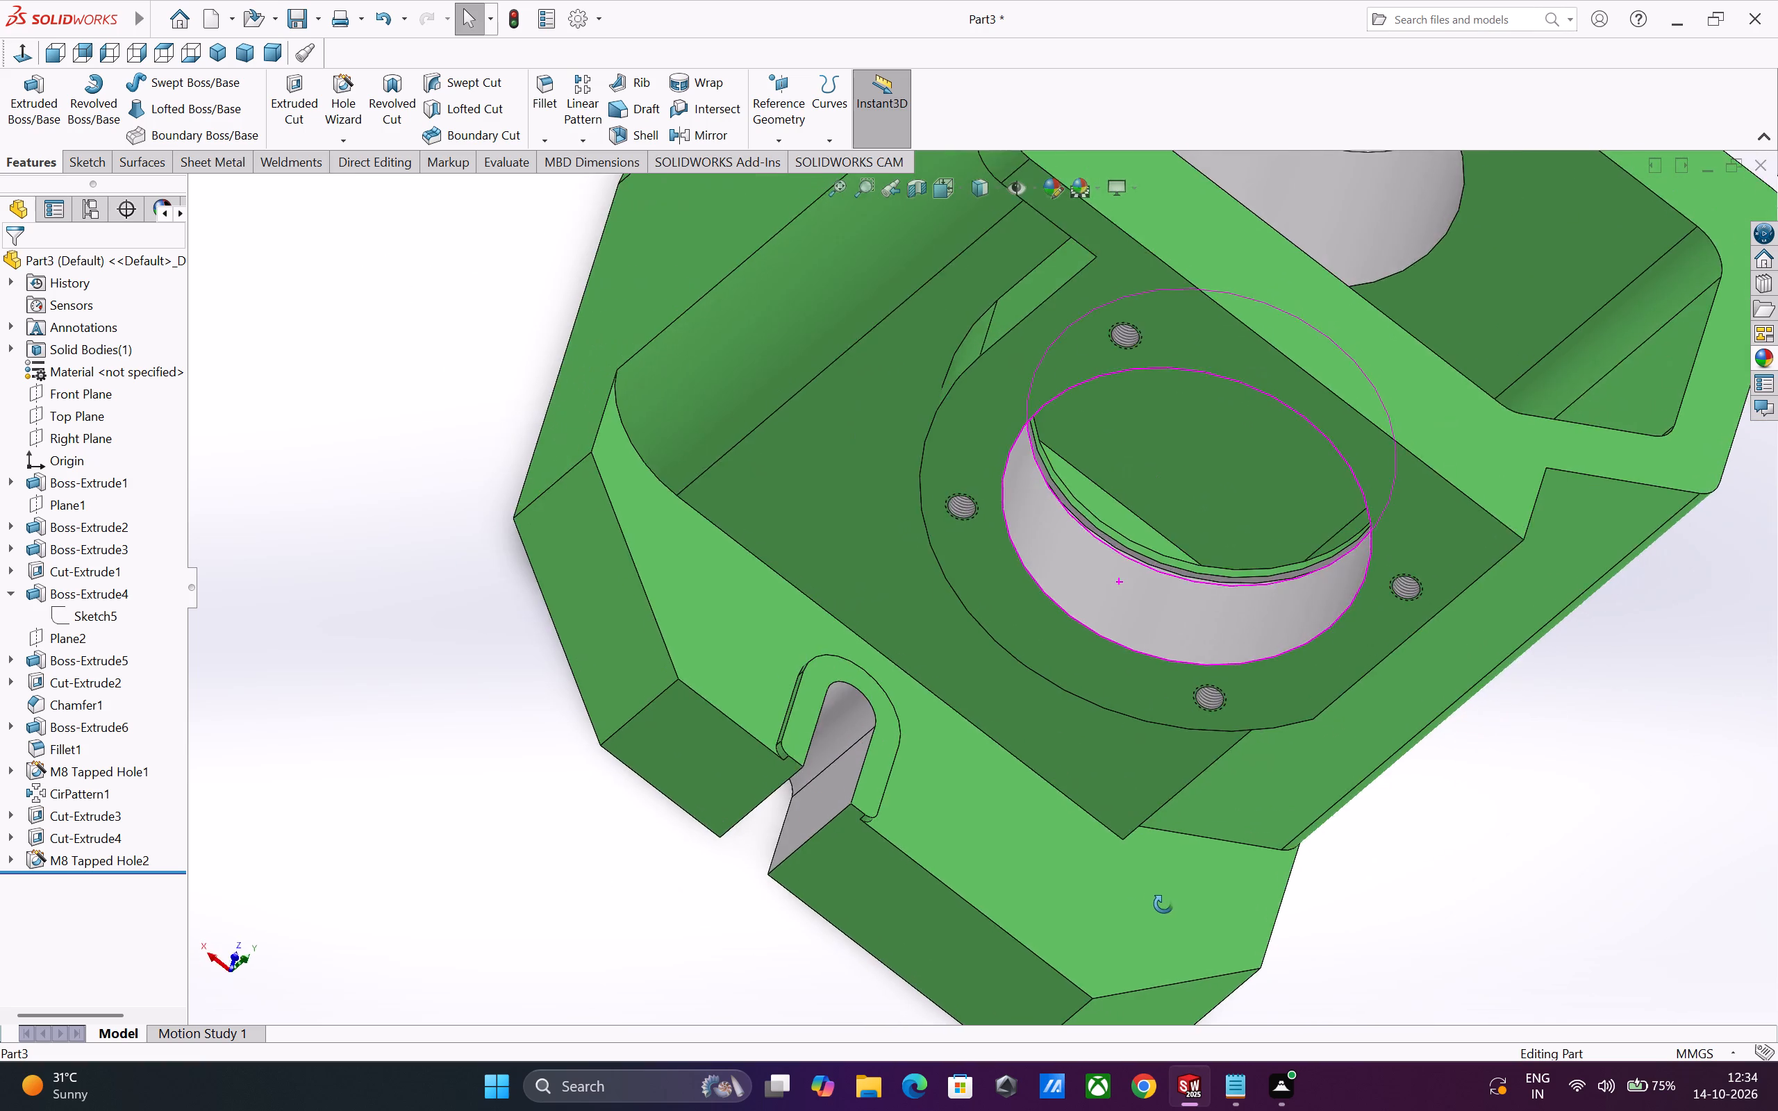
middle_click_drag(1163, 904, 1019, 1057)
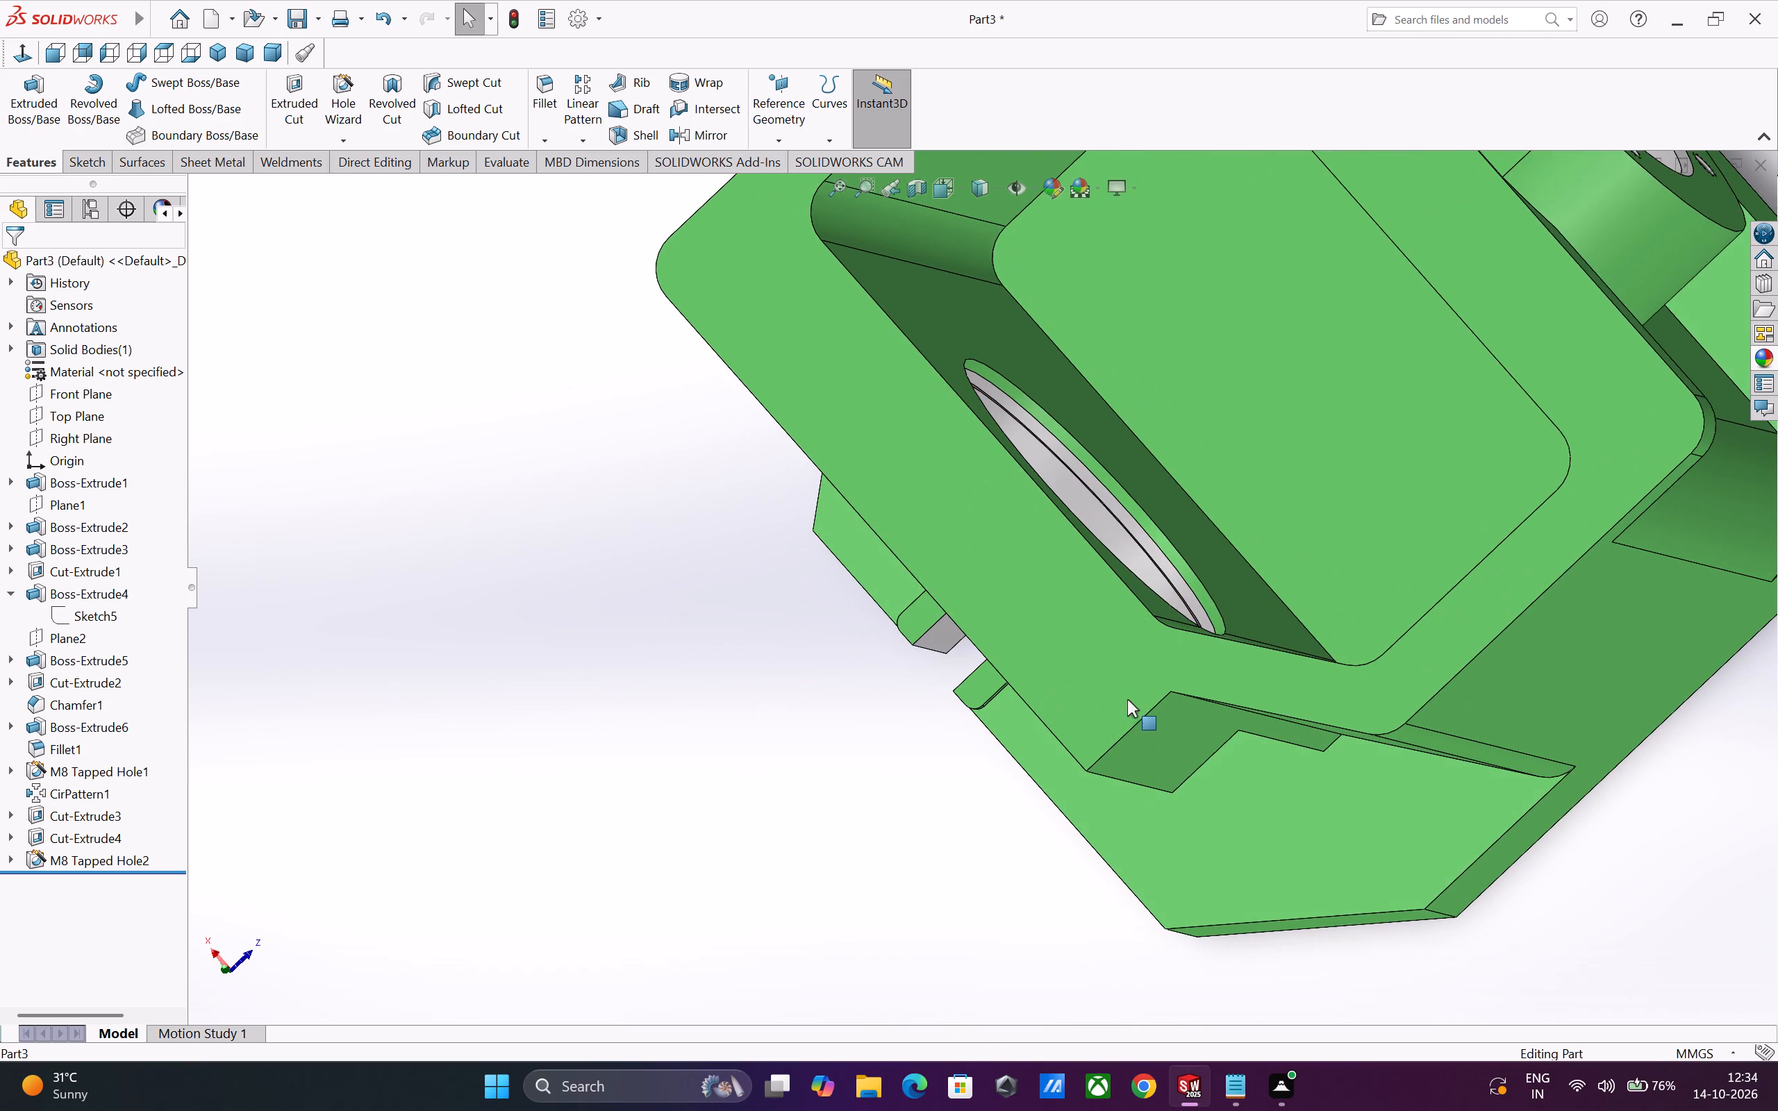
scroll(1127, 698, "down", 2)
left_click(1193, 498, "ctrl")
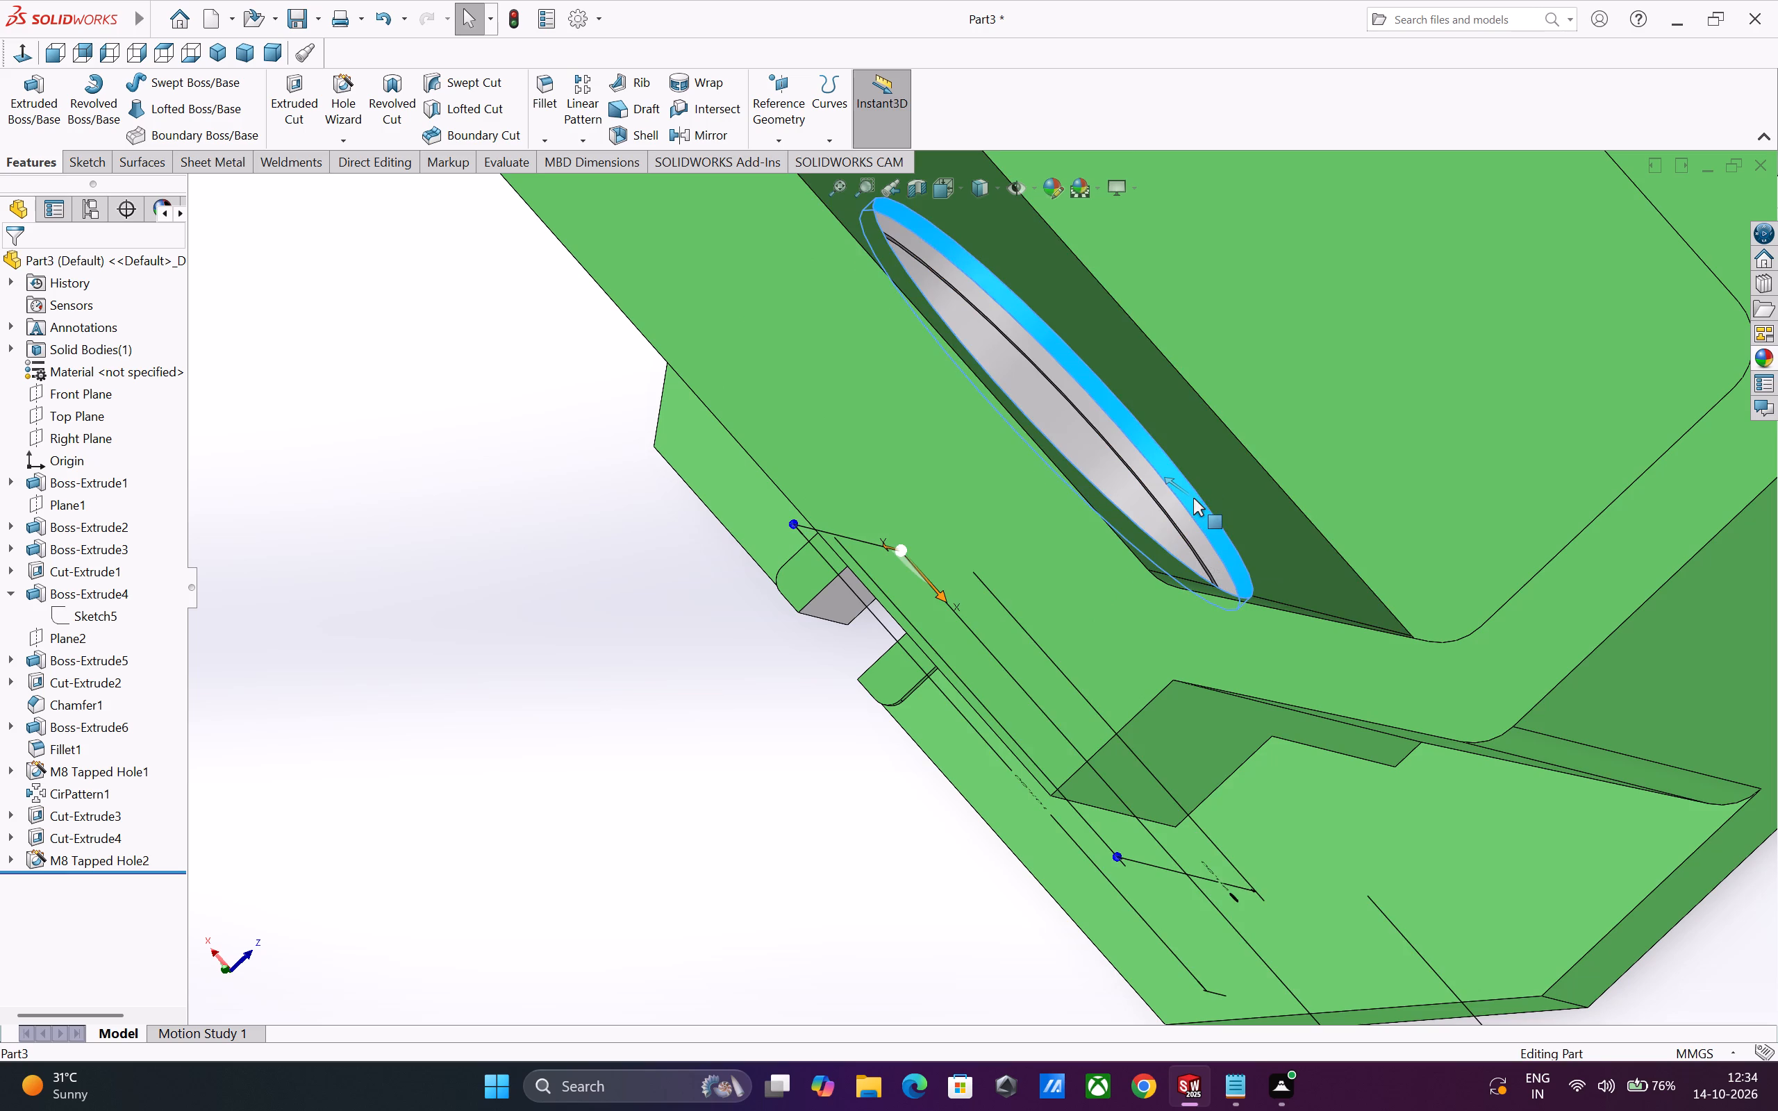
left_click(1050, 186)
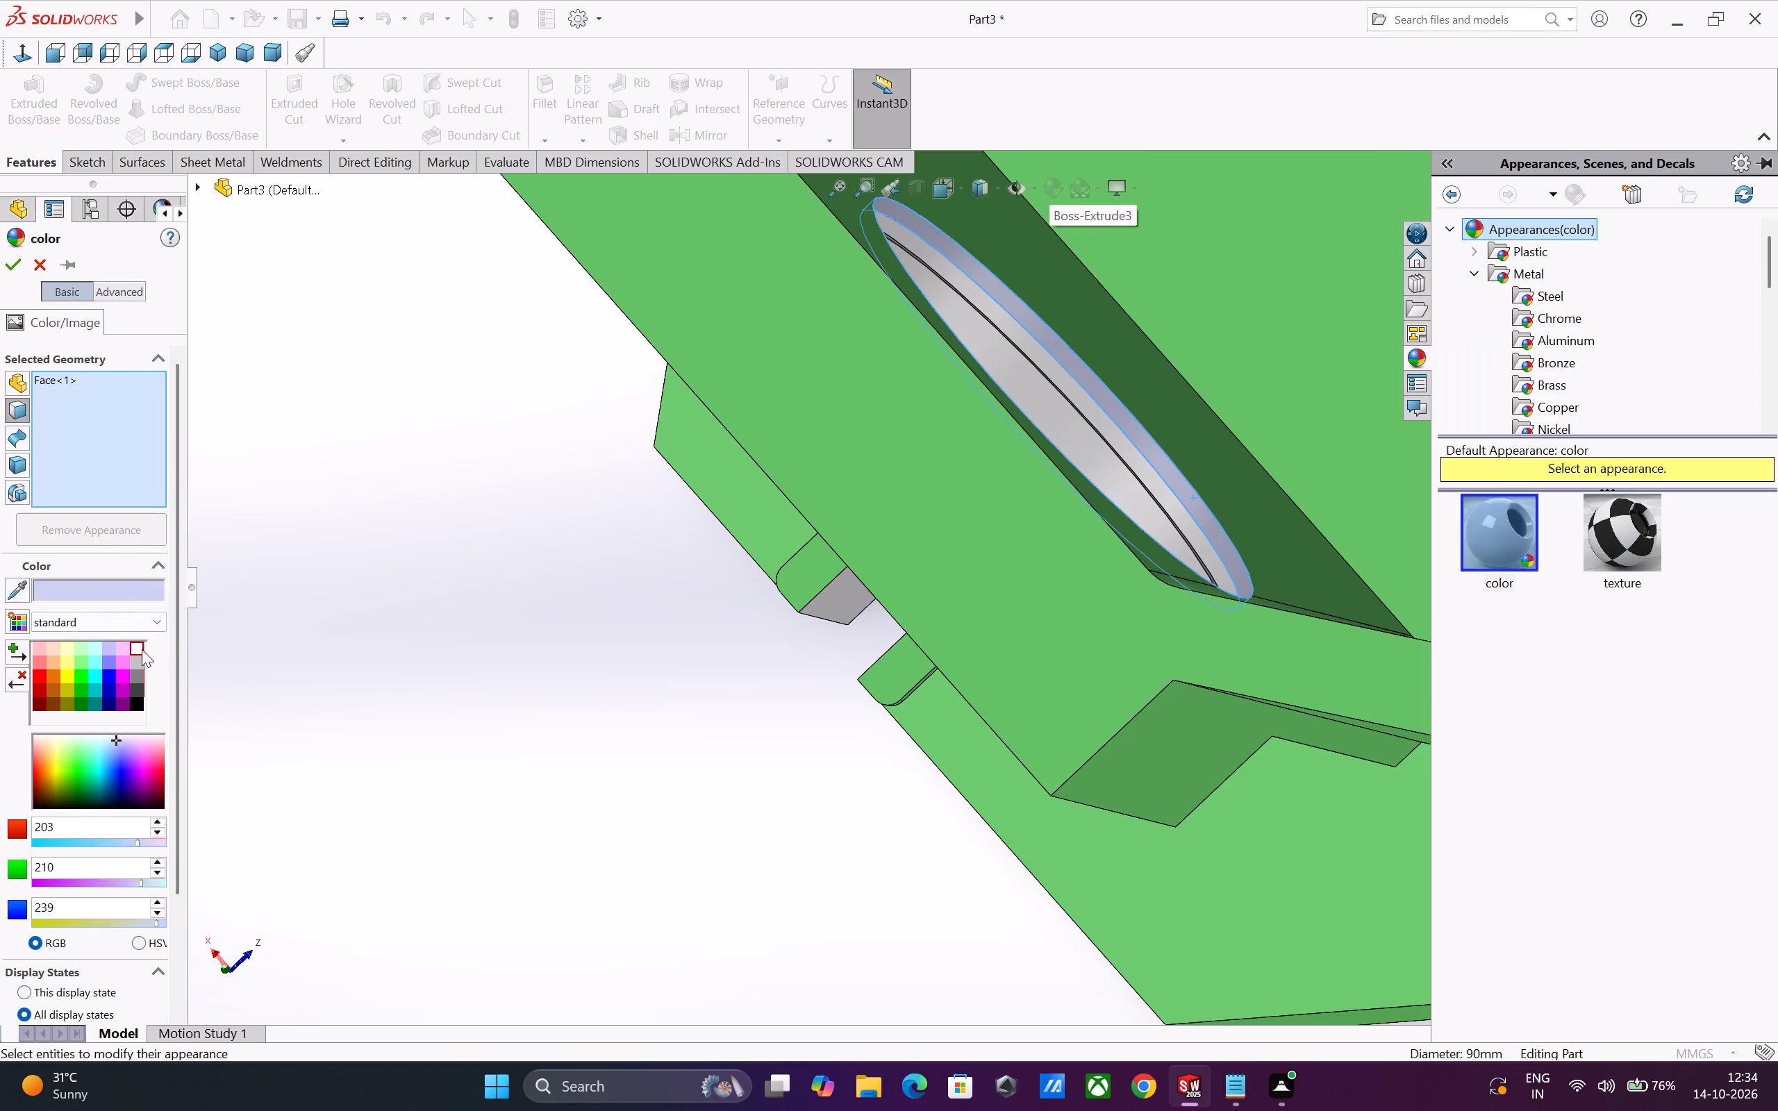
left_click(138, 649)
left_click(8, 271)
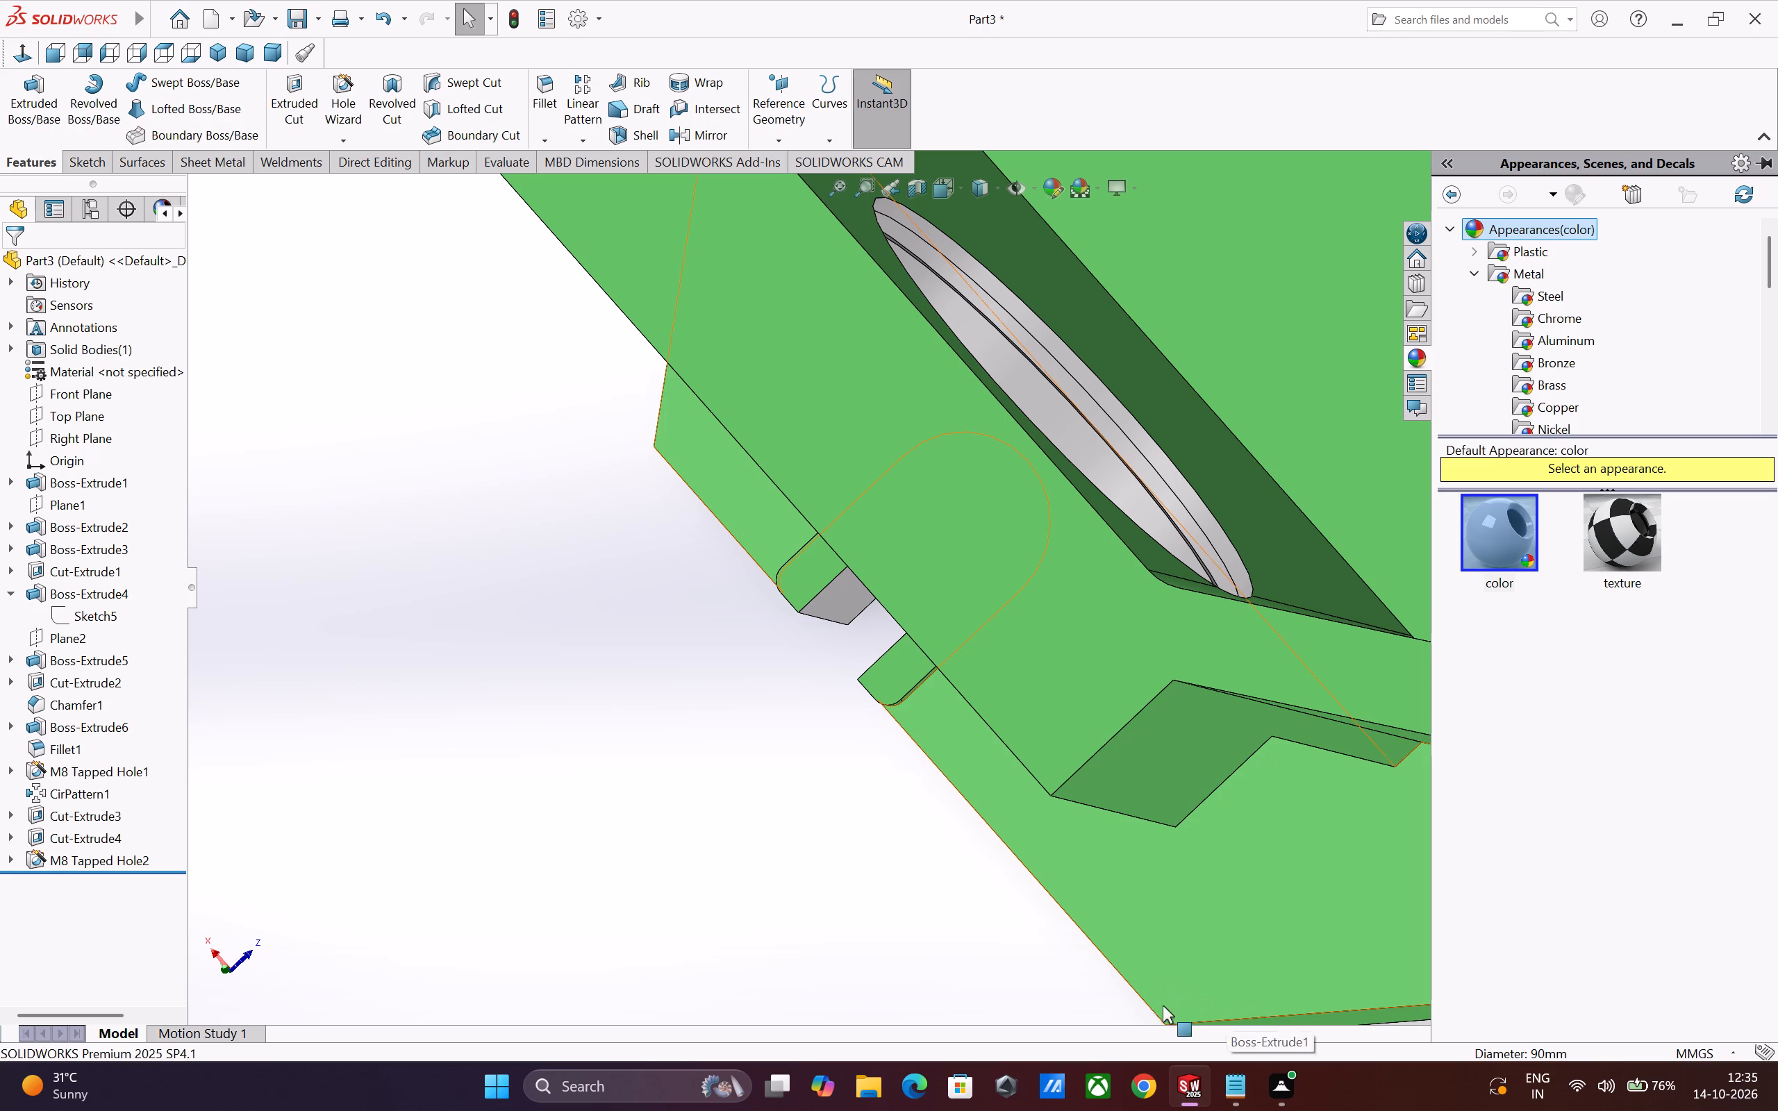
scroll(1347, 1018, "up", 1)
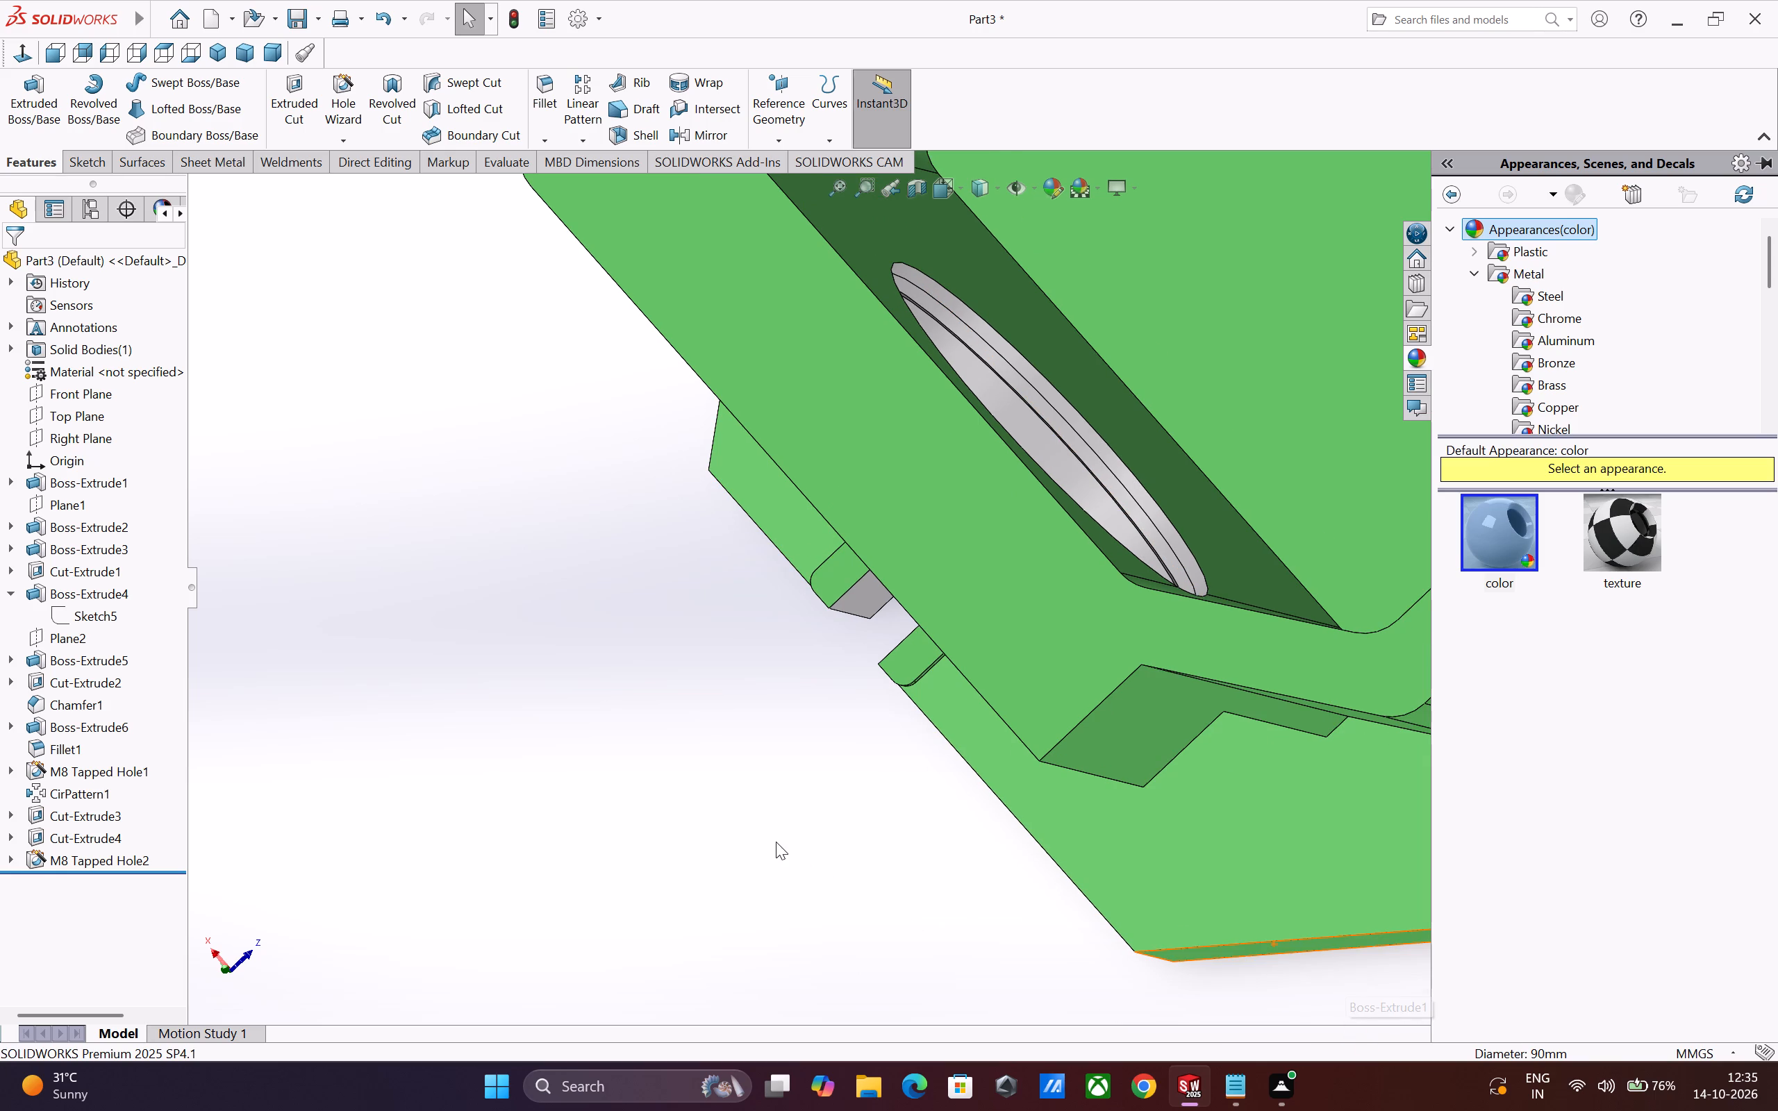
left_click(773, 841)
Examine the coloured housing from several sides, including its bores, tapped holes, open cavity and base slots.
scroll(781, 837, "up", 4)
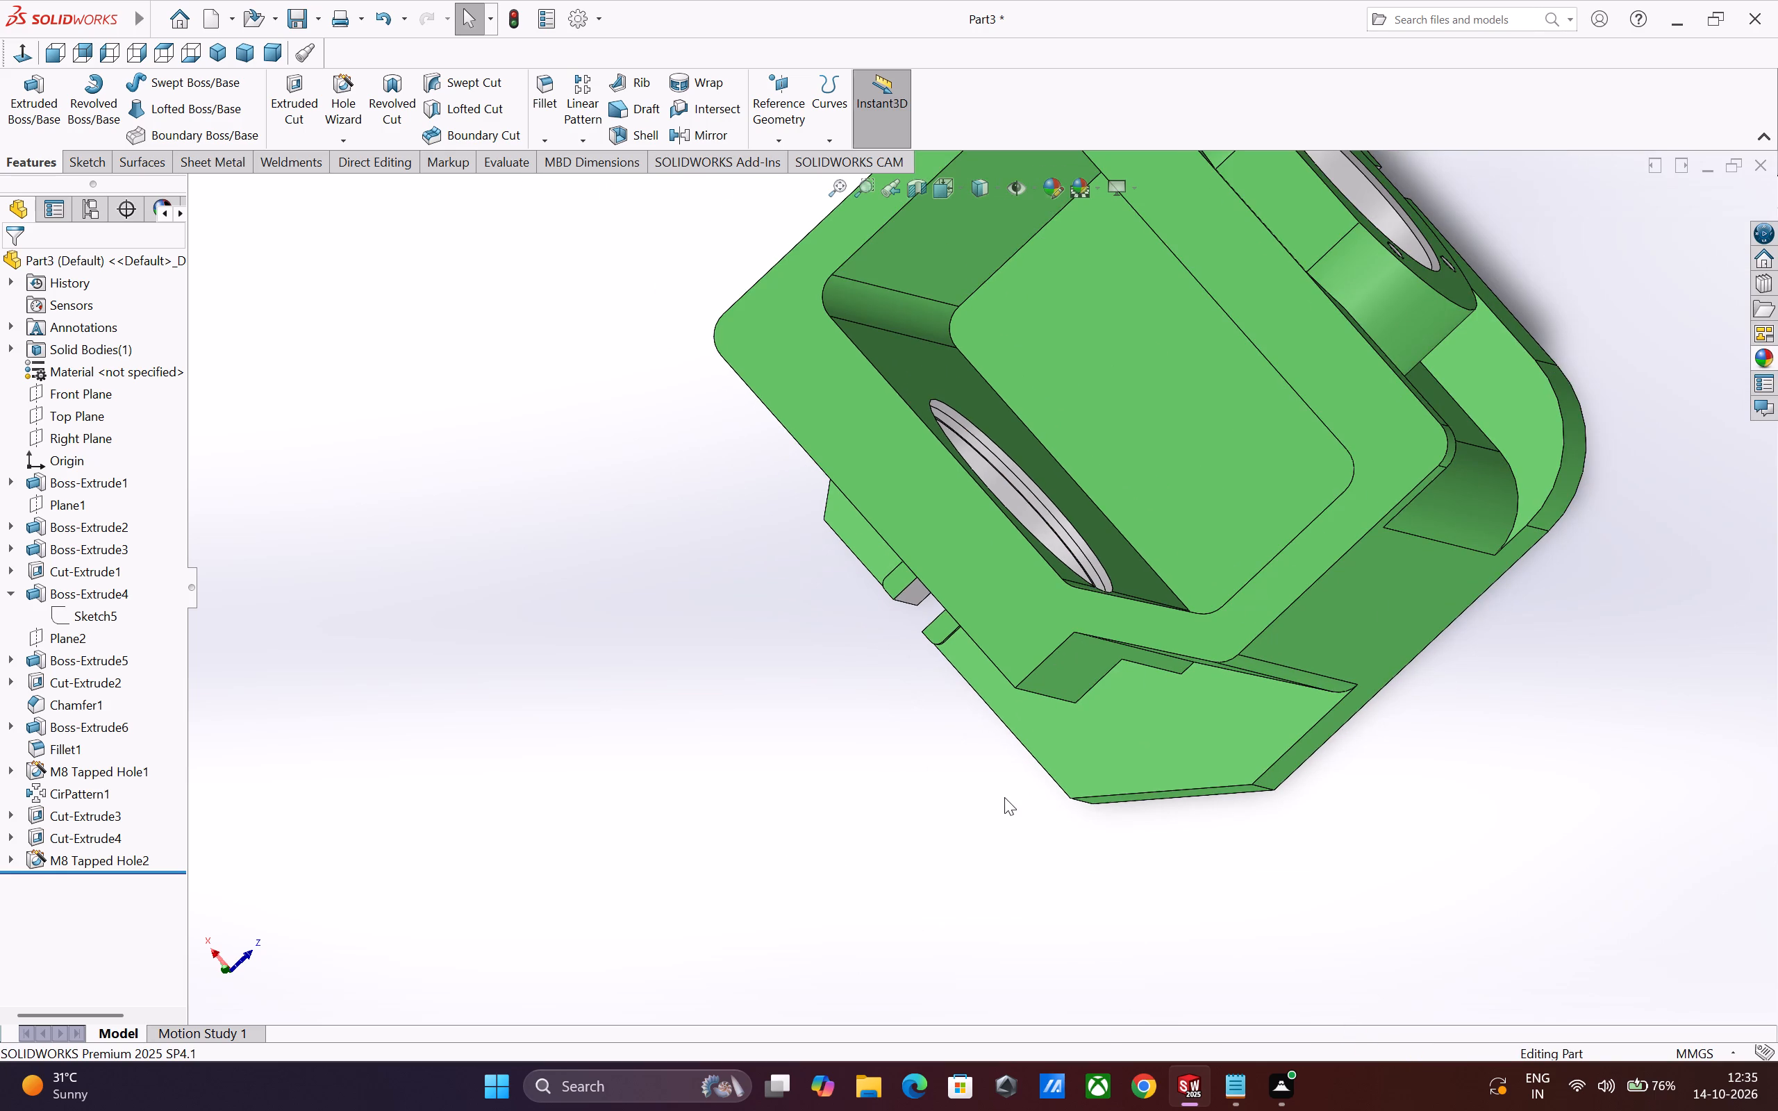
middle_click_drag(1017, 789, 956, 822)
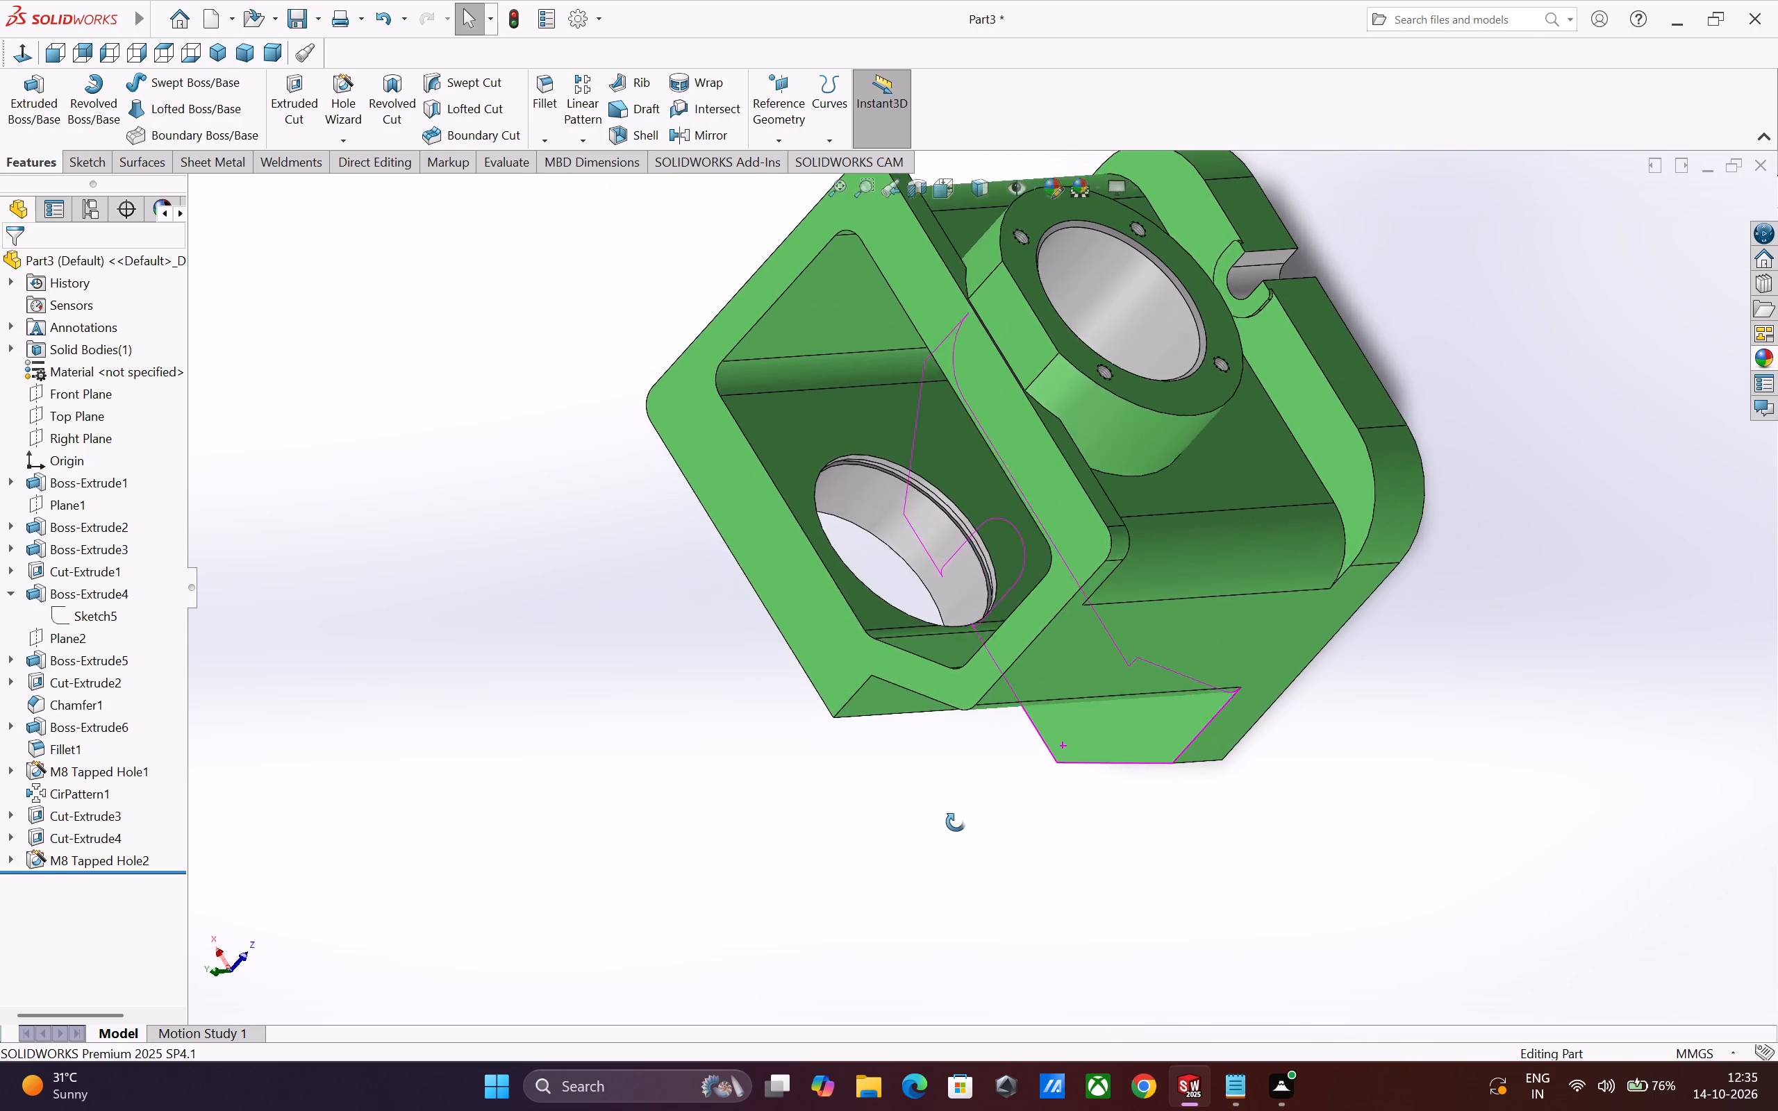
middle_click_drag(956, 822, 981, 807)
scroll(975, 810, "up", 4)
middle_click_drag(992, 855, 1063, 678)
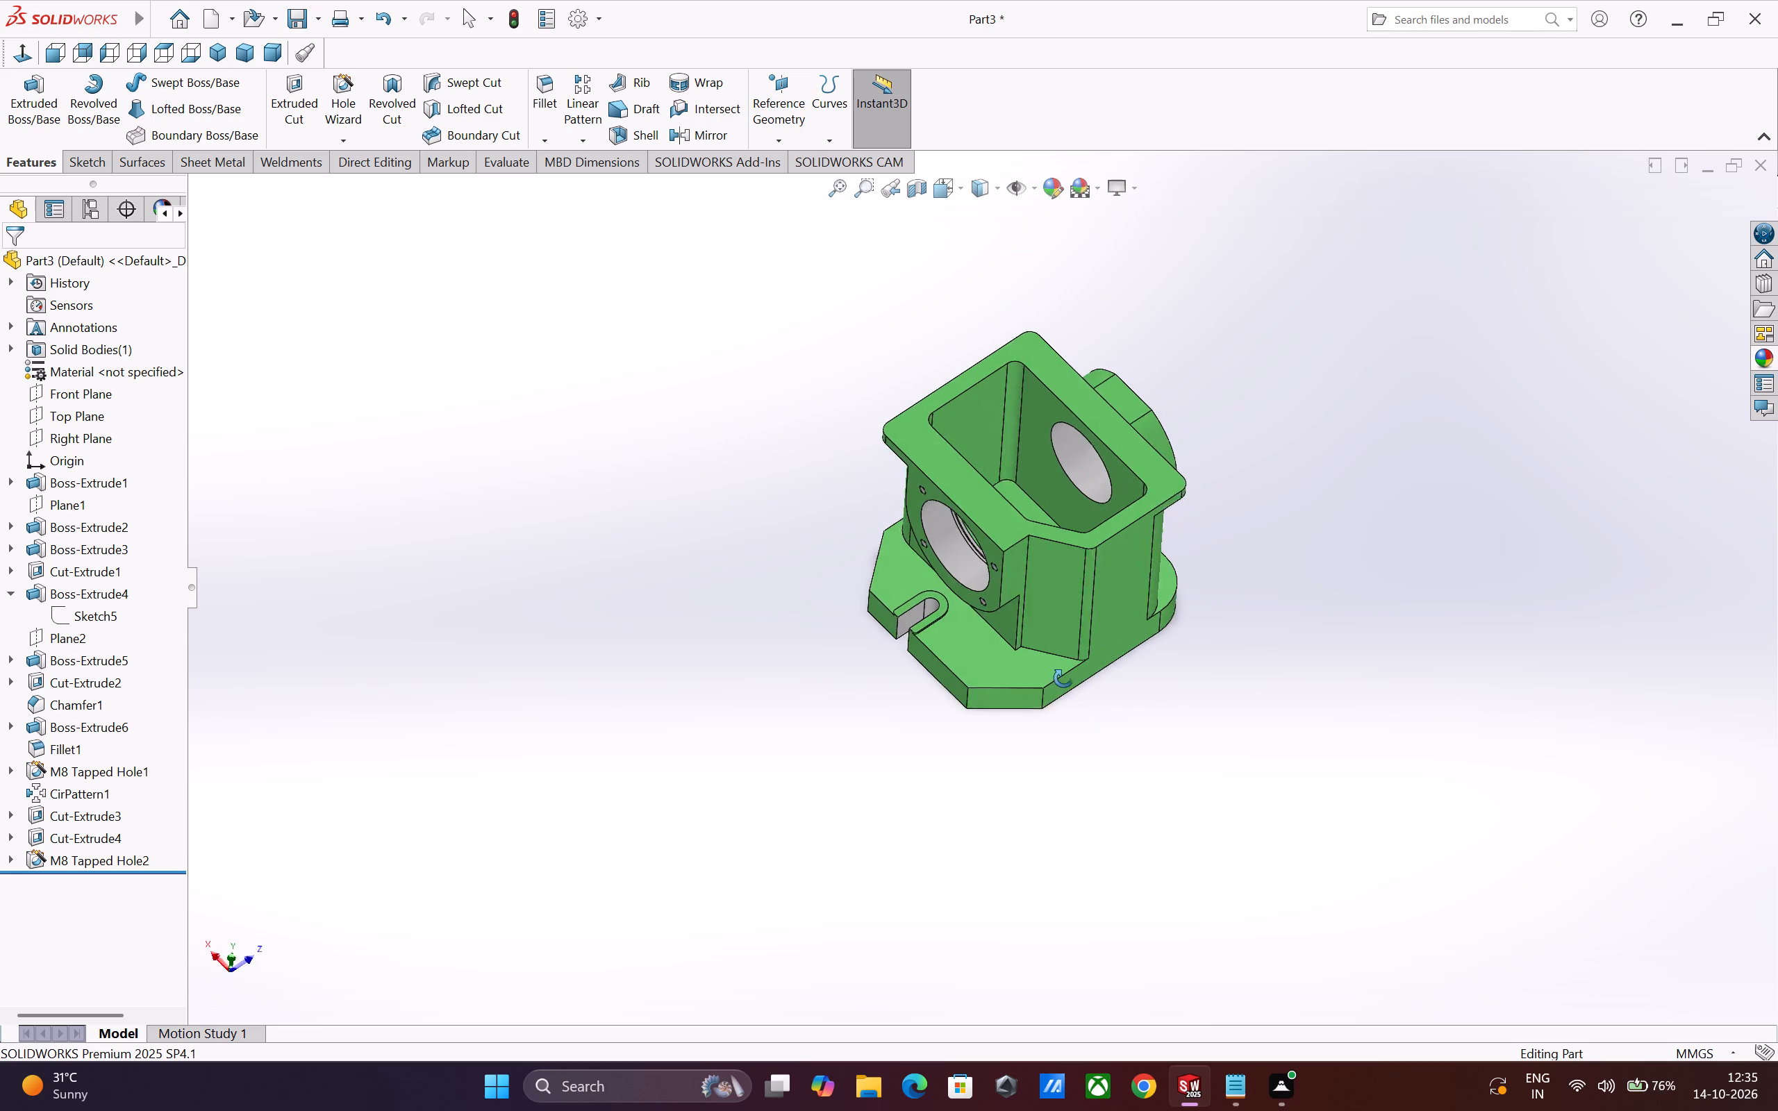
middle_click_drag(1063, 678, 995, 580)
scroll(1003, 608, "up", 2)
scroll(1077, 551, "down", 2)
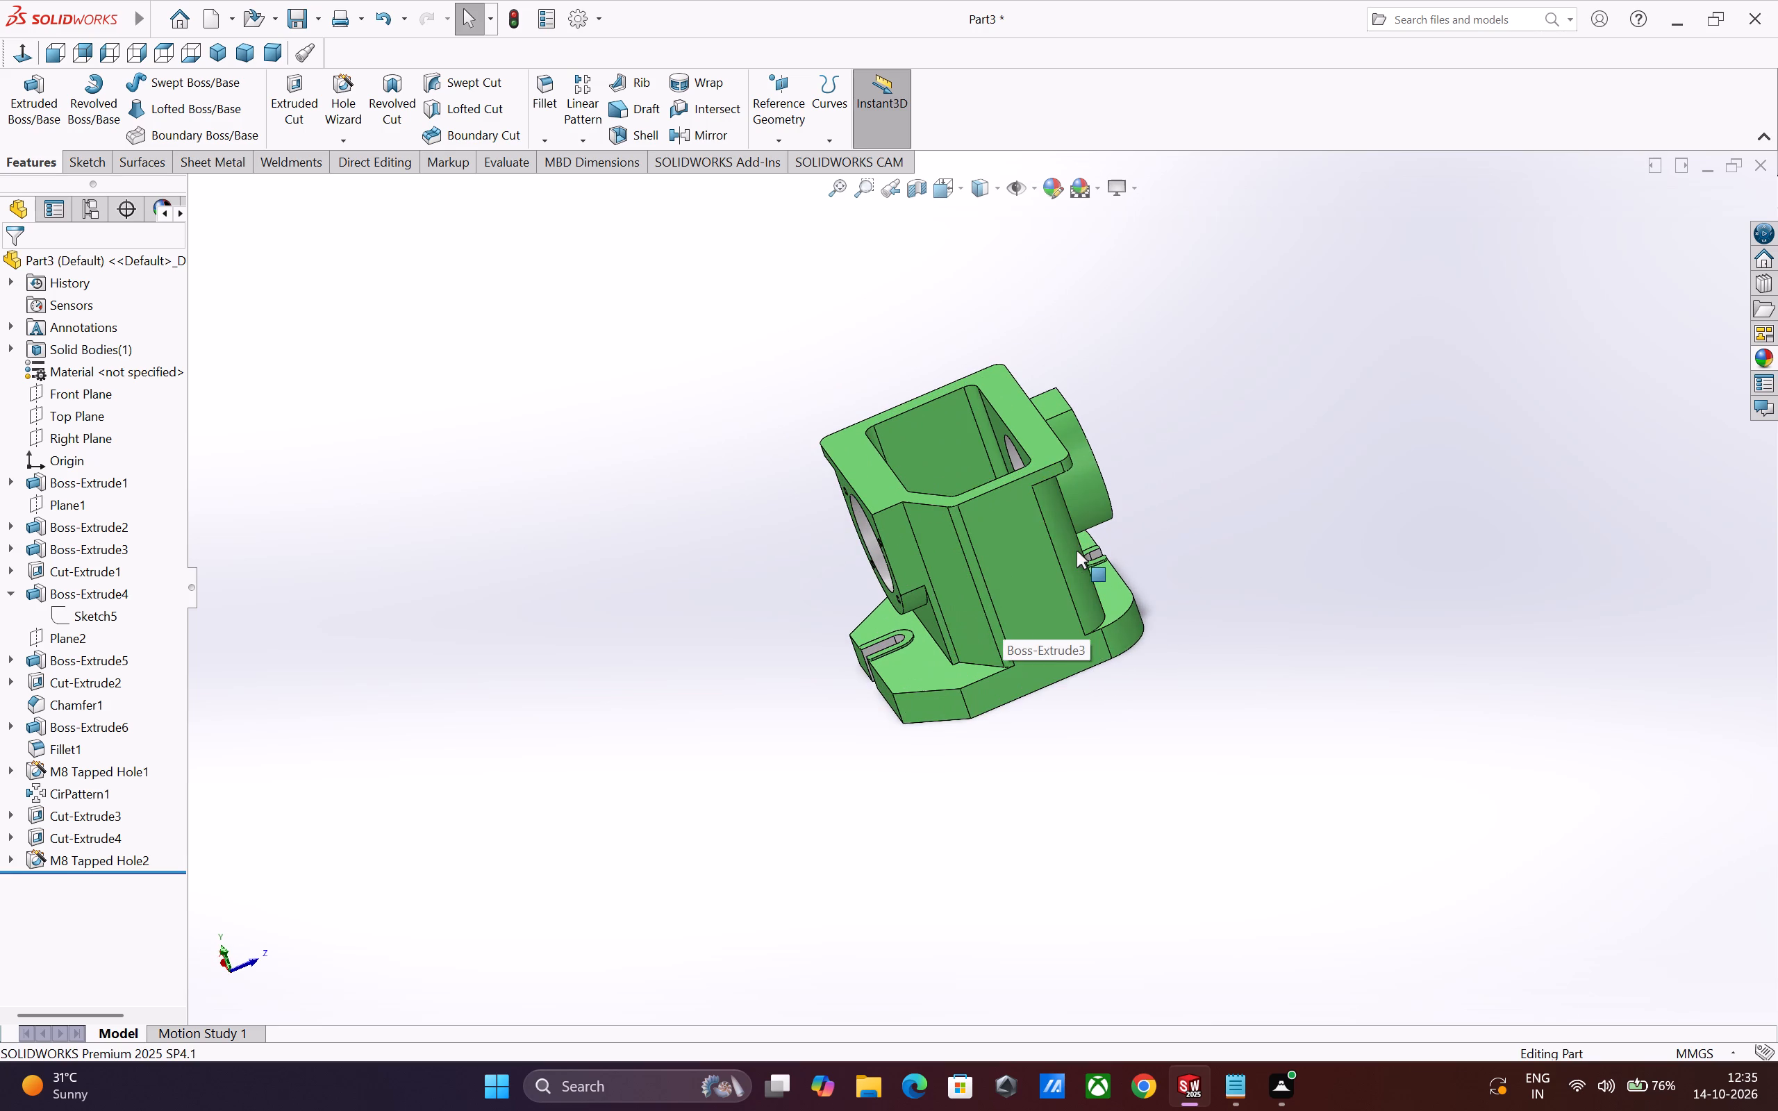
scroll(1077, 551, "down", 1)
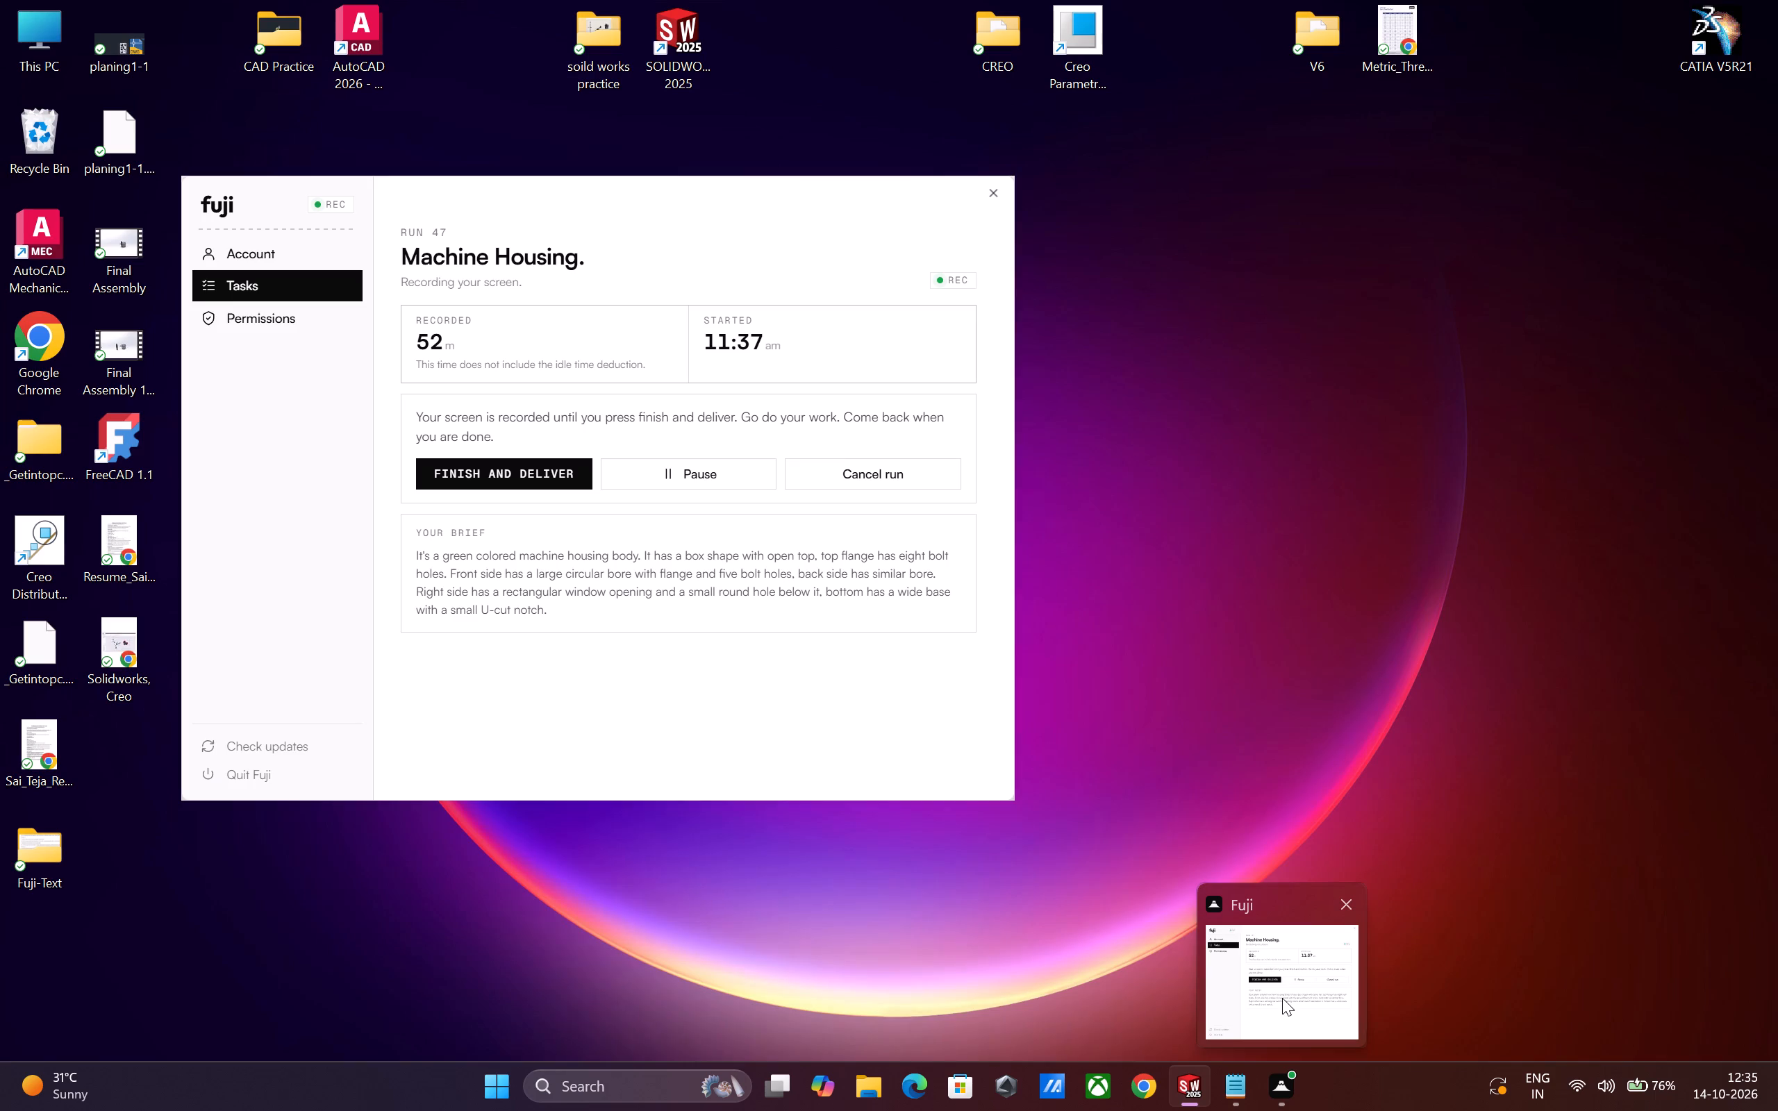
Examine the coloured housing's outside from the slotted base and bolted bore face around to the side wall and underside.
scroll(1031, 678, "up", 2)
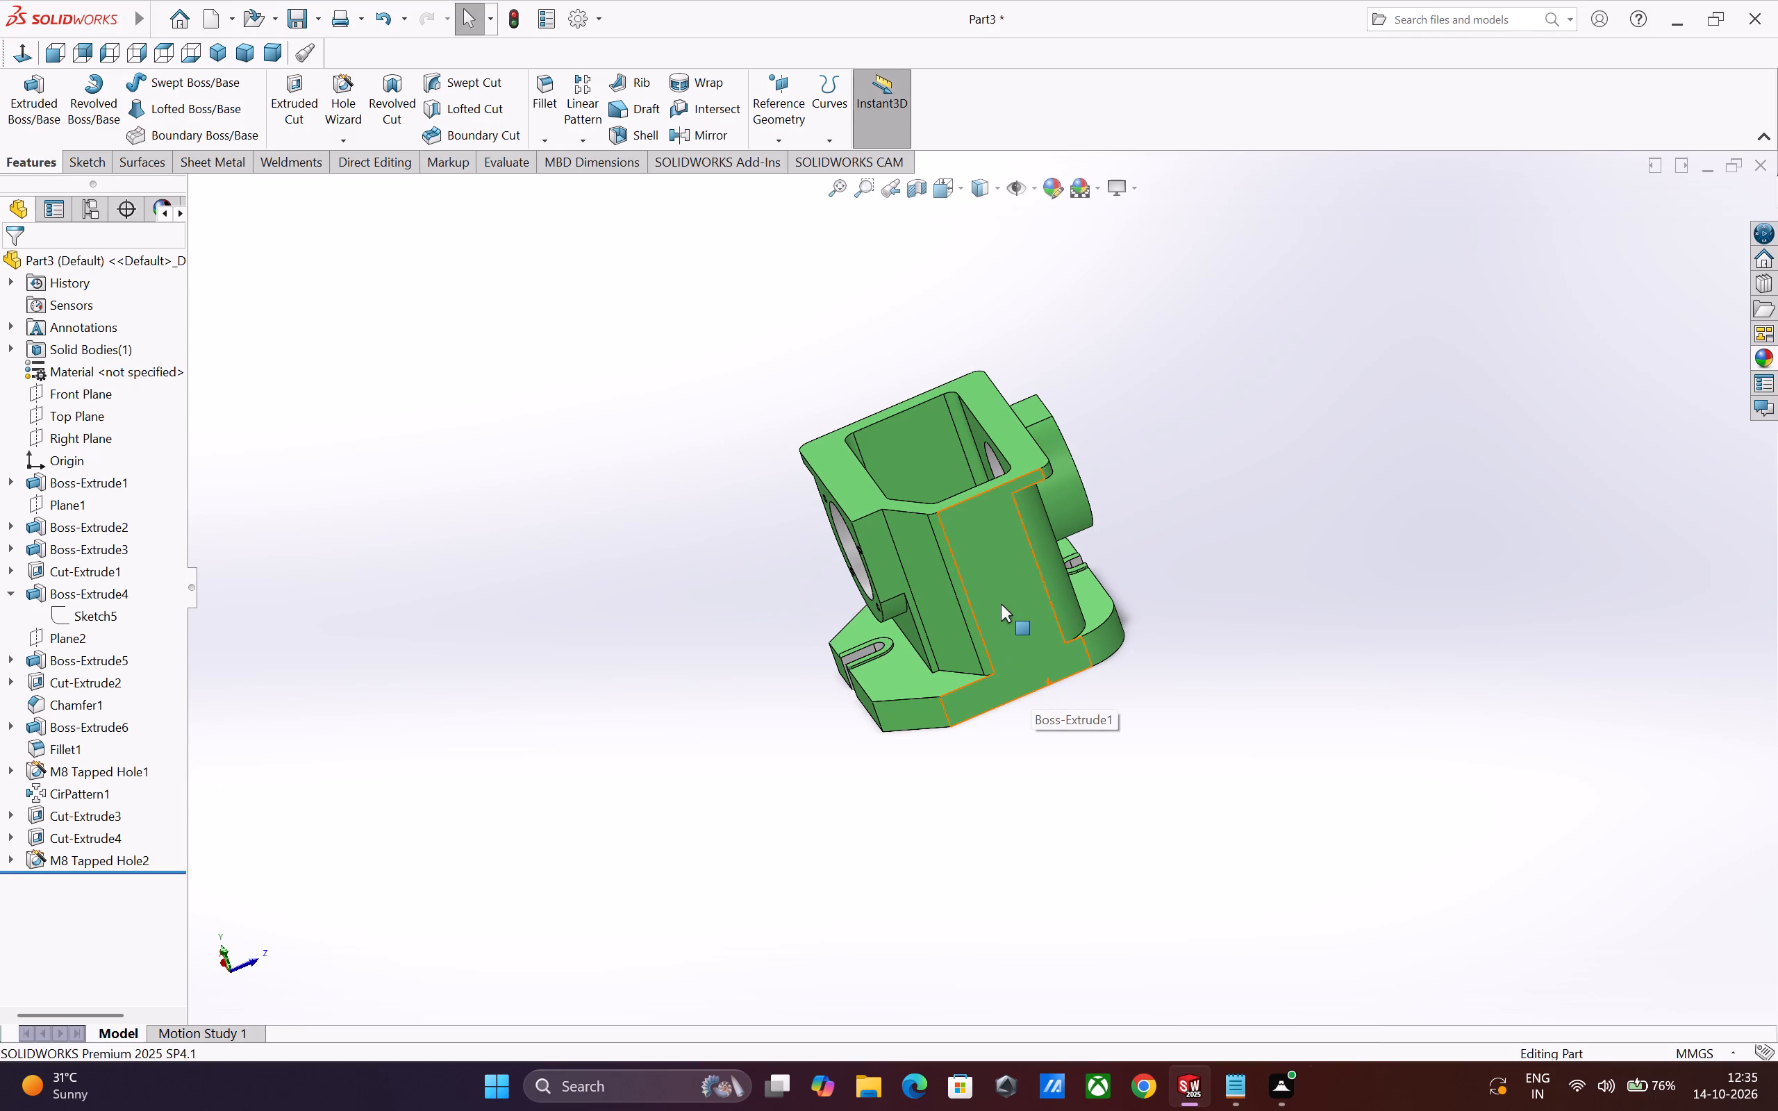
scroll(1001, 605, "down", 2)
scroll(989, 613, "up", 2)
scroll(915, 561, "down", 1)
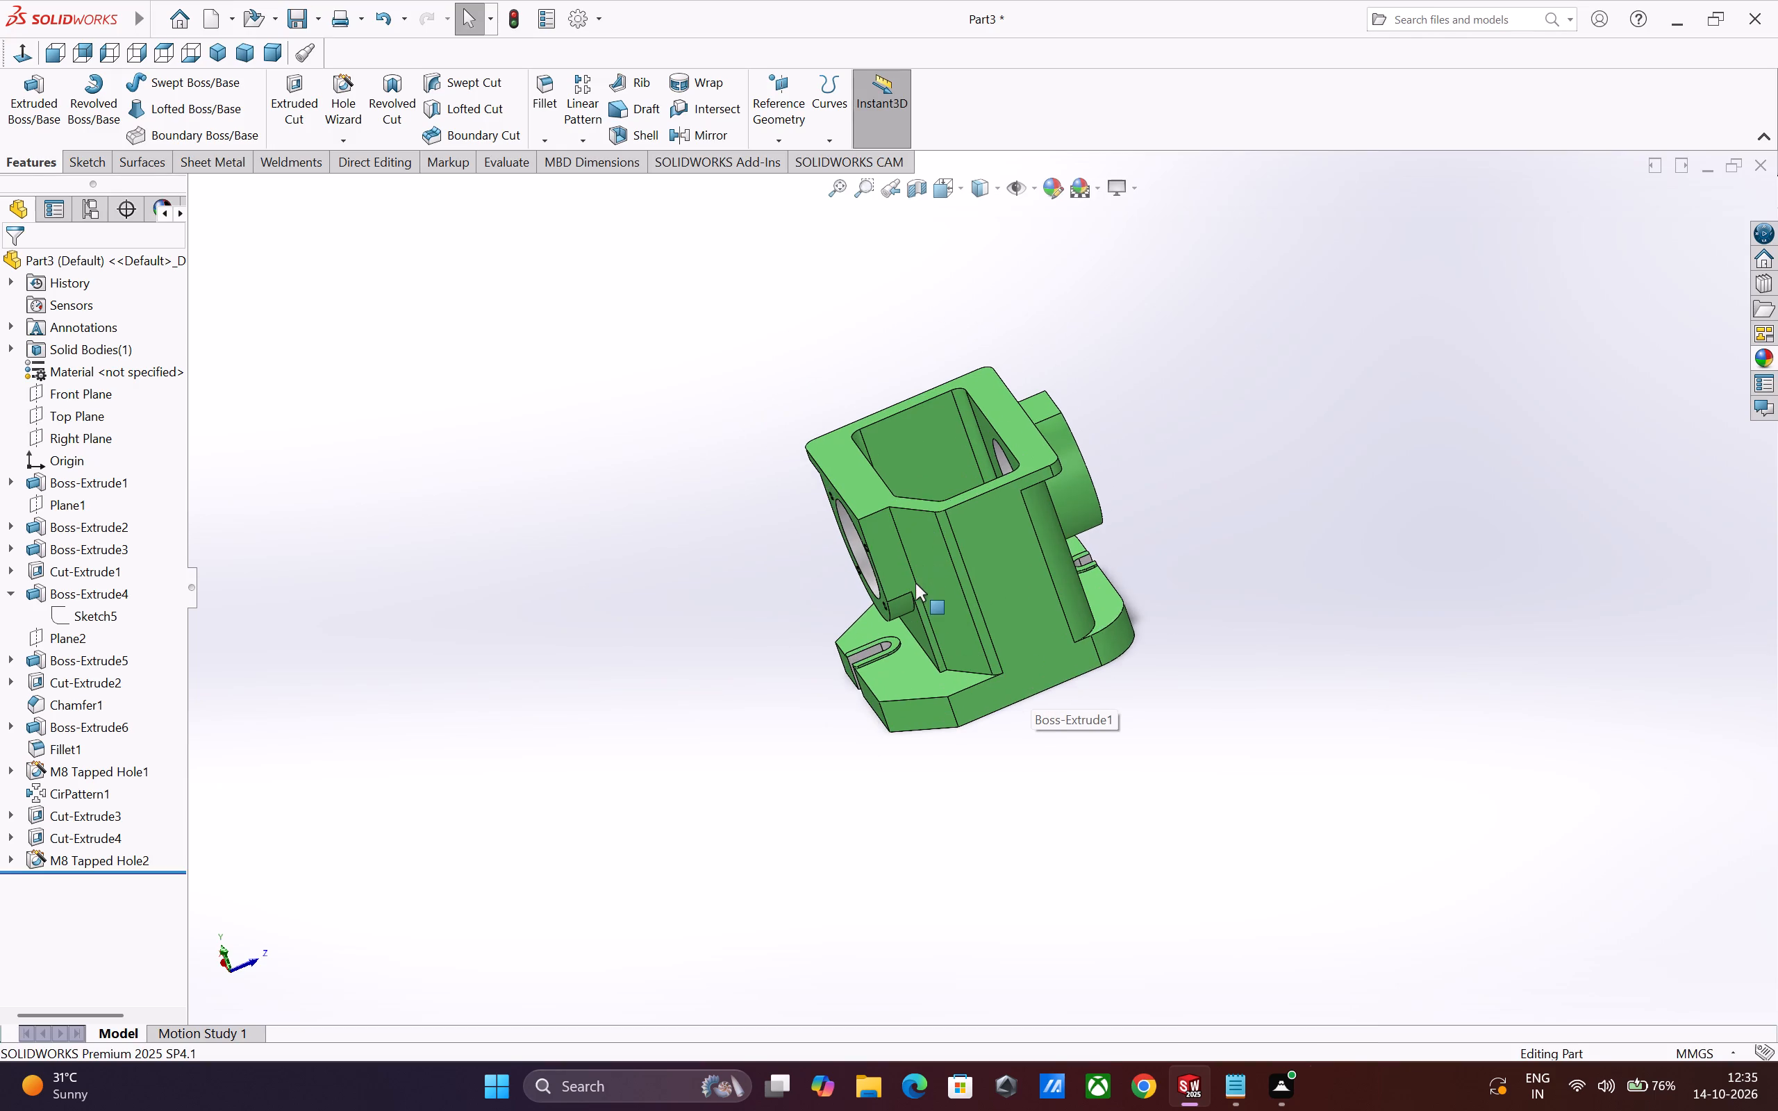
middle_click_drag(915, 583, 1034, 560)
scroll(902, 640, "down", 2)
middle_click_drag(975, 648, 968, 651)
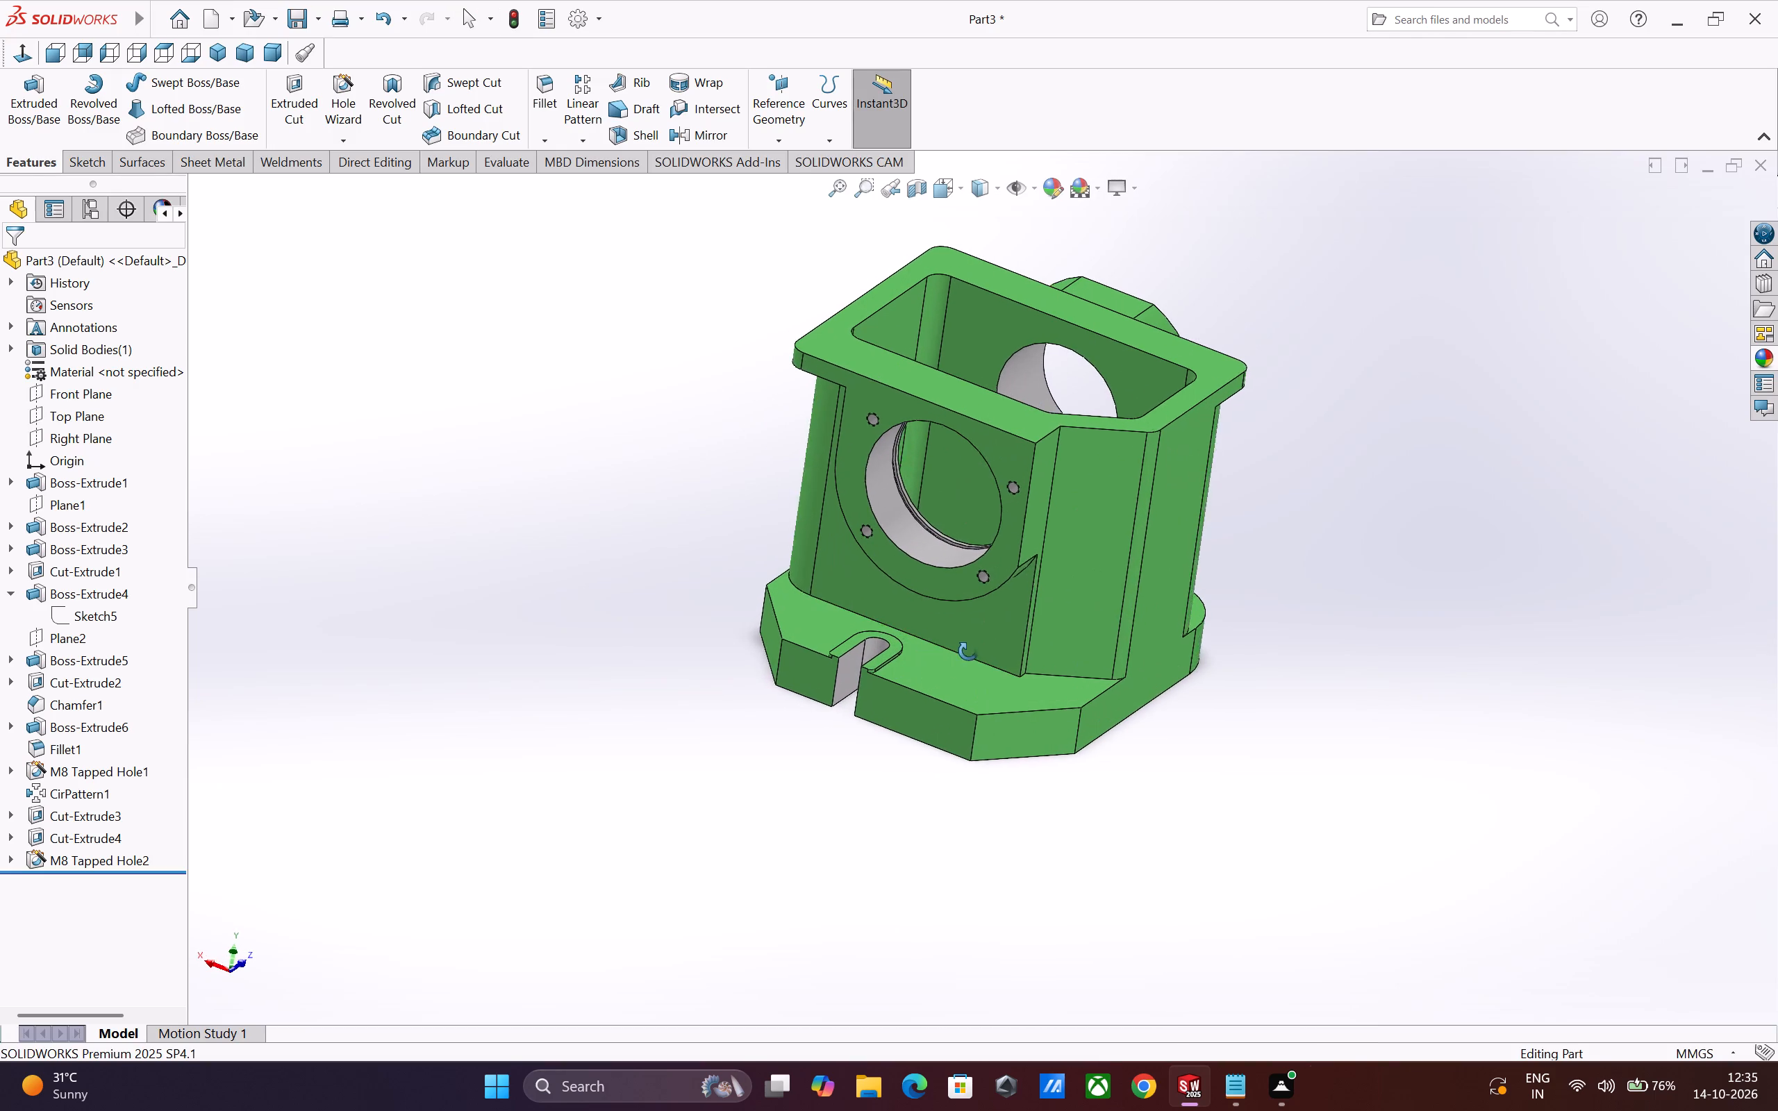
middle_click_drag(968, 651, 933, 671)
scroll(1031, 705, "up", 2)
scroll(1126, 707, "up", 1)
middle_click_drag(1126, 707, 1118, 712)
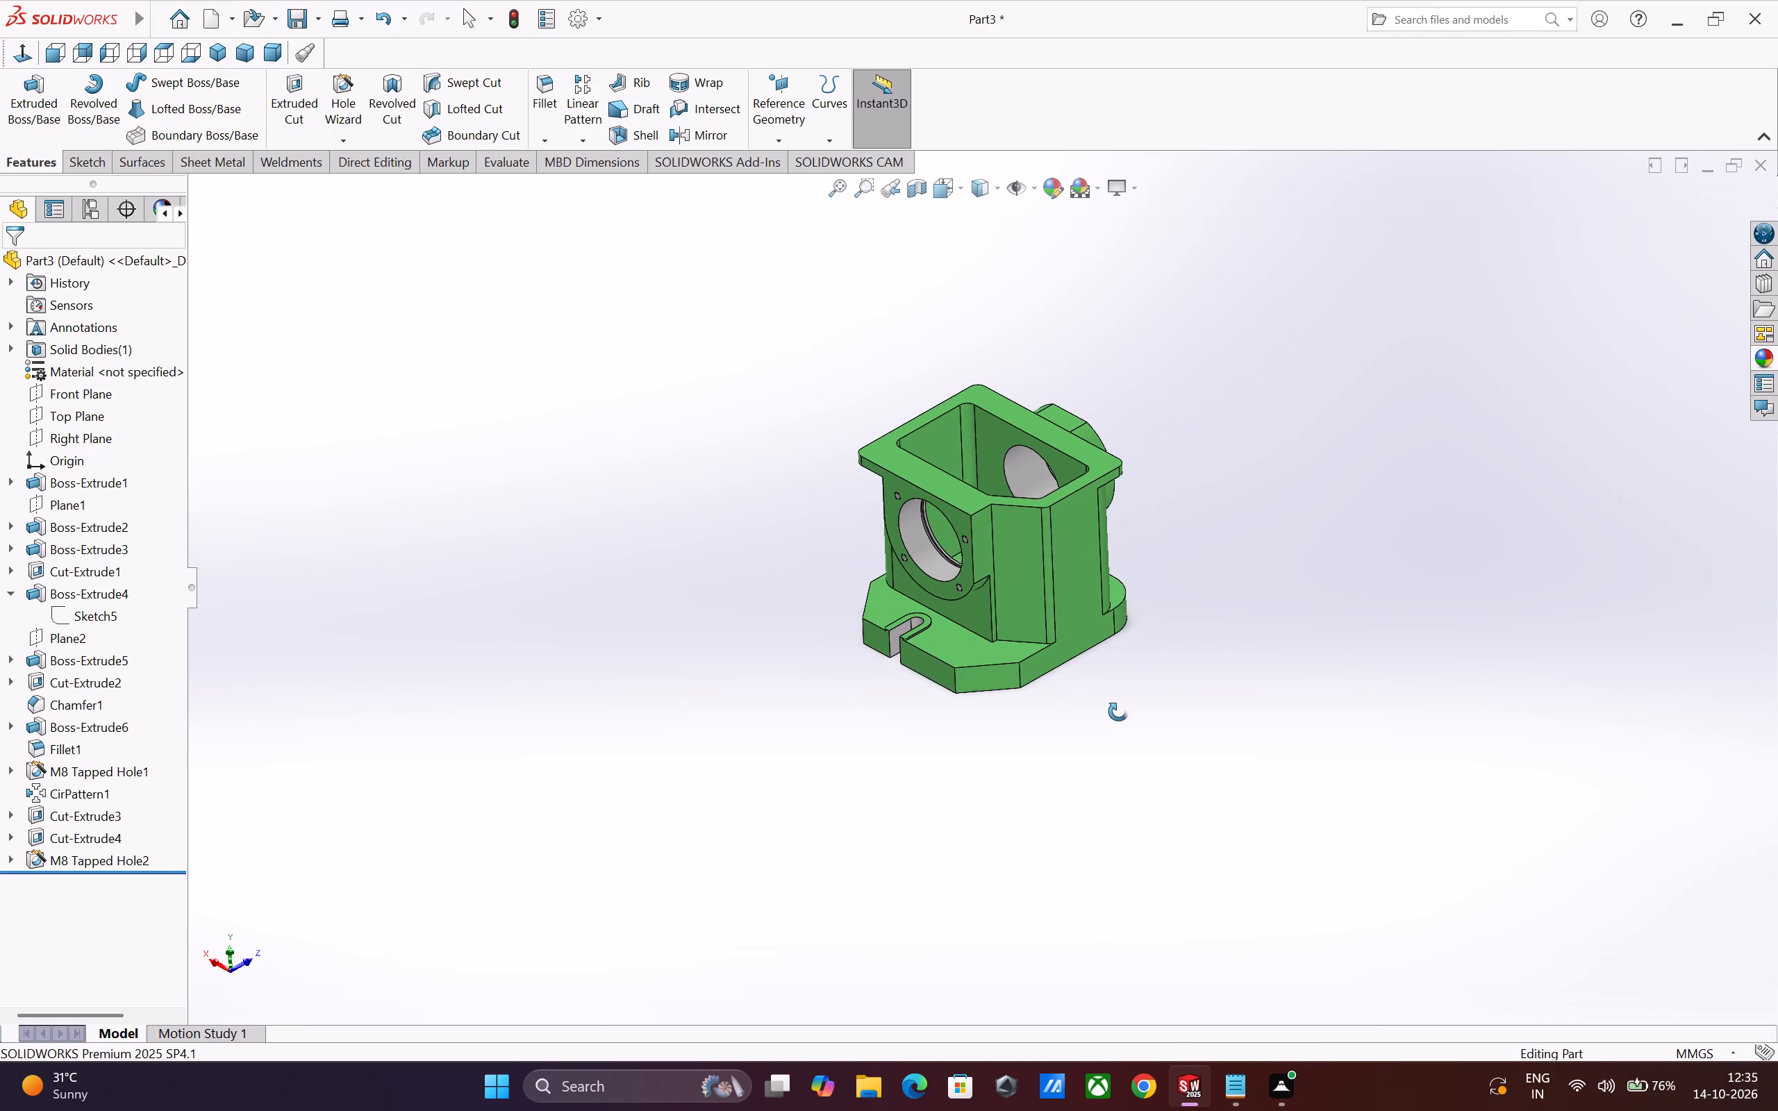
middle_click_drag(1118, 712, 1085, 731)
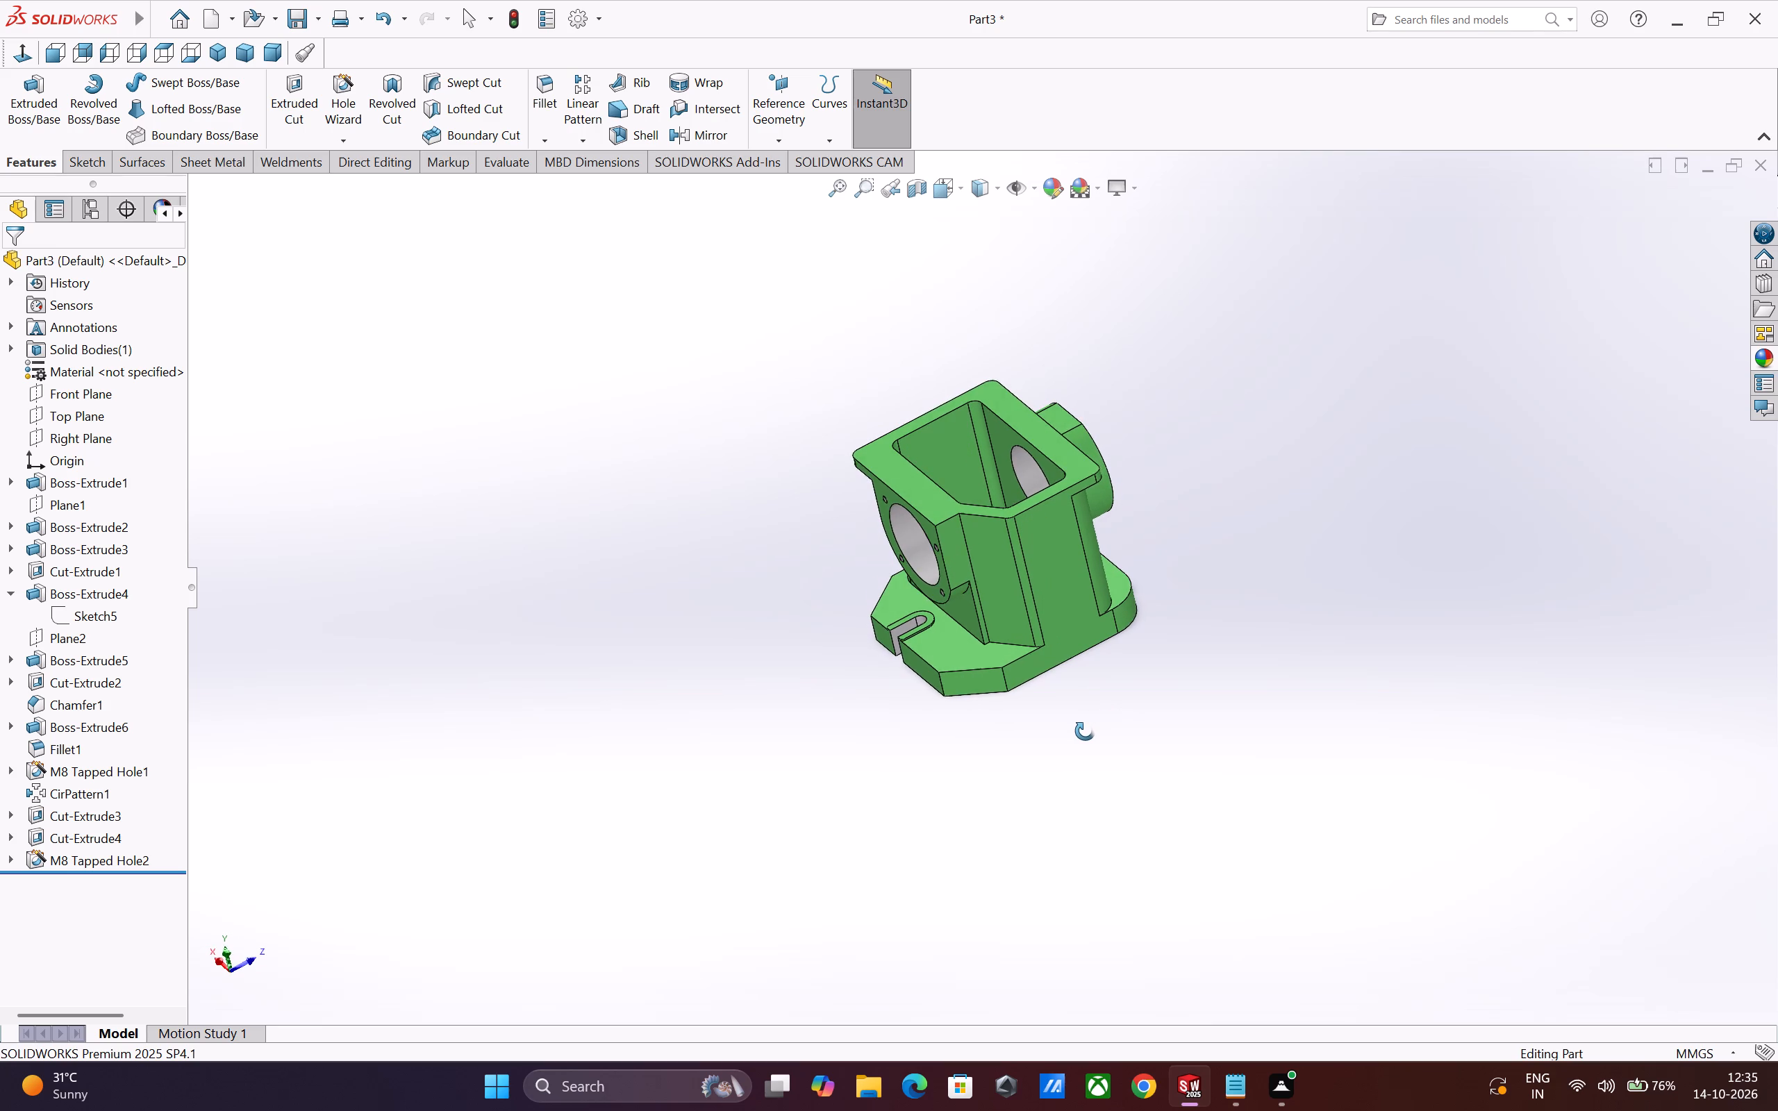
middle_click_drag(1085, 731, 704, 854)
scroll(707, 854, "up", 1)
middle_click_drag(1087, 674, 1054, 769)
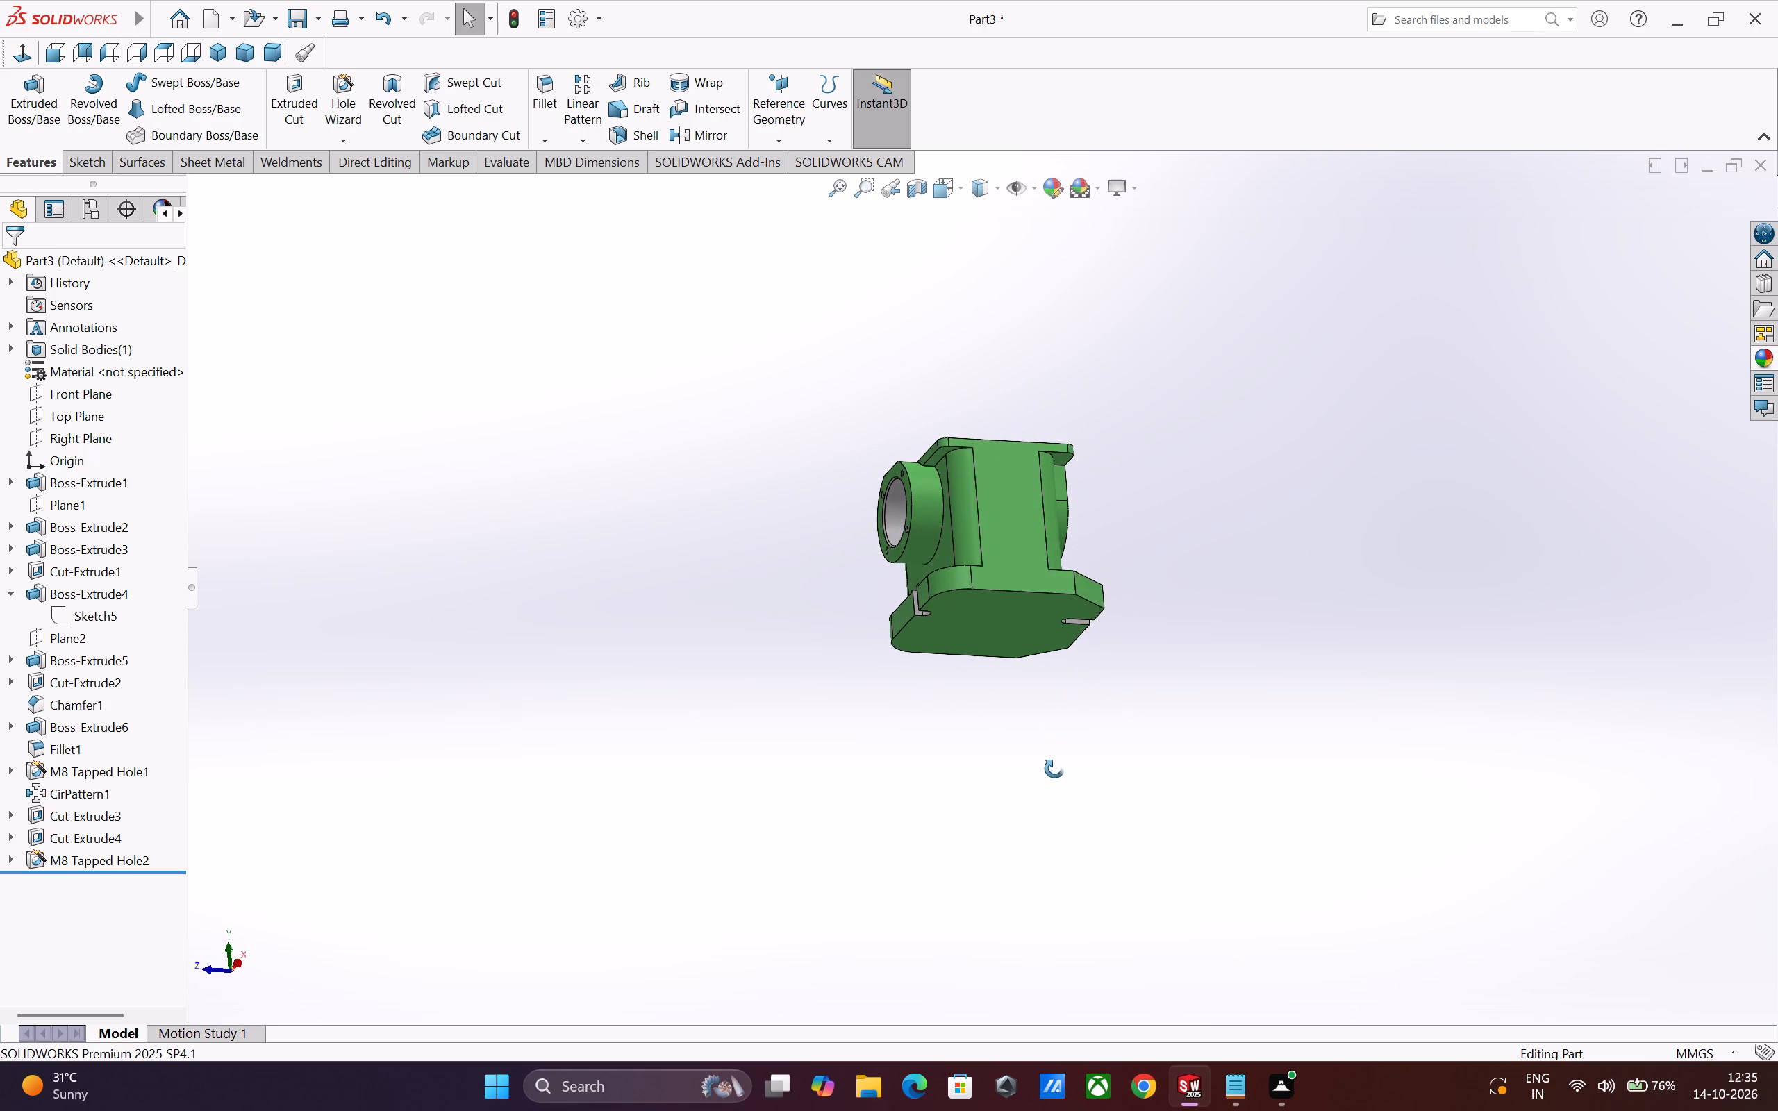
middle_click_drag(1054, 769, 1054, 791)
scroll(1067, 781, "up", 1)
scroll(1070, 537, "down", 1)
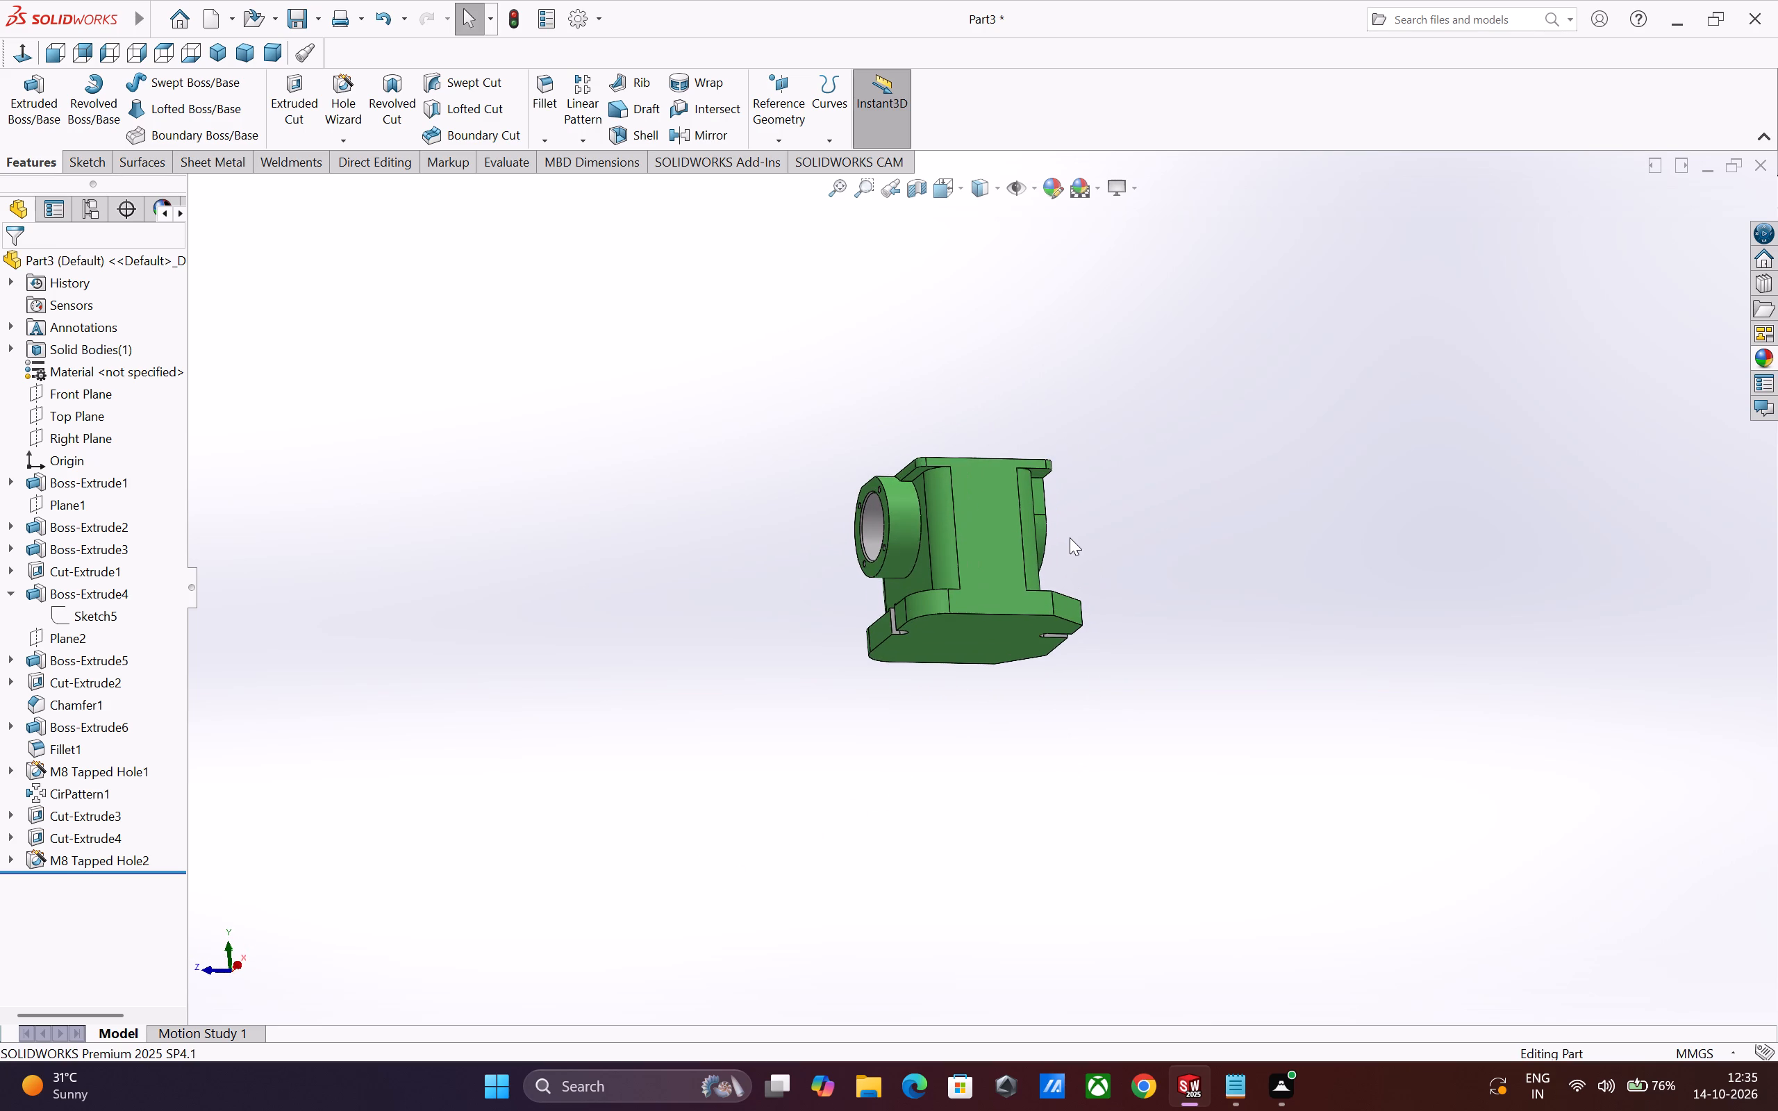
scroll(1033, 549, "down", 1)
middle_click_drag(1020, 528, 1002, 600)
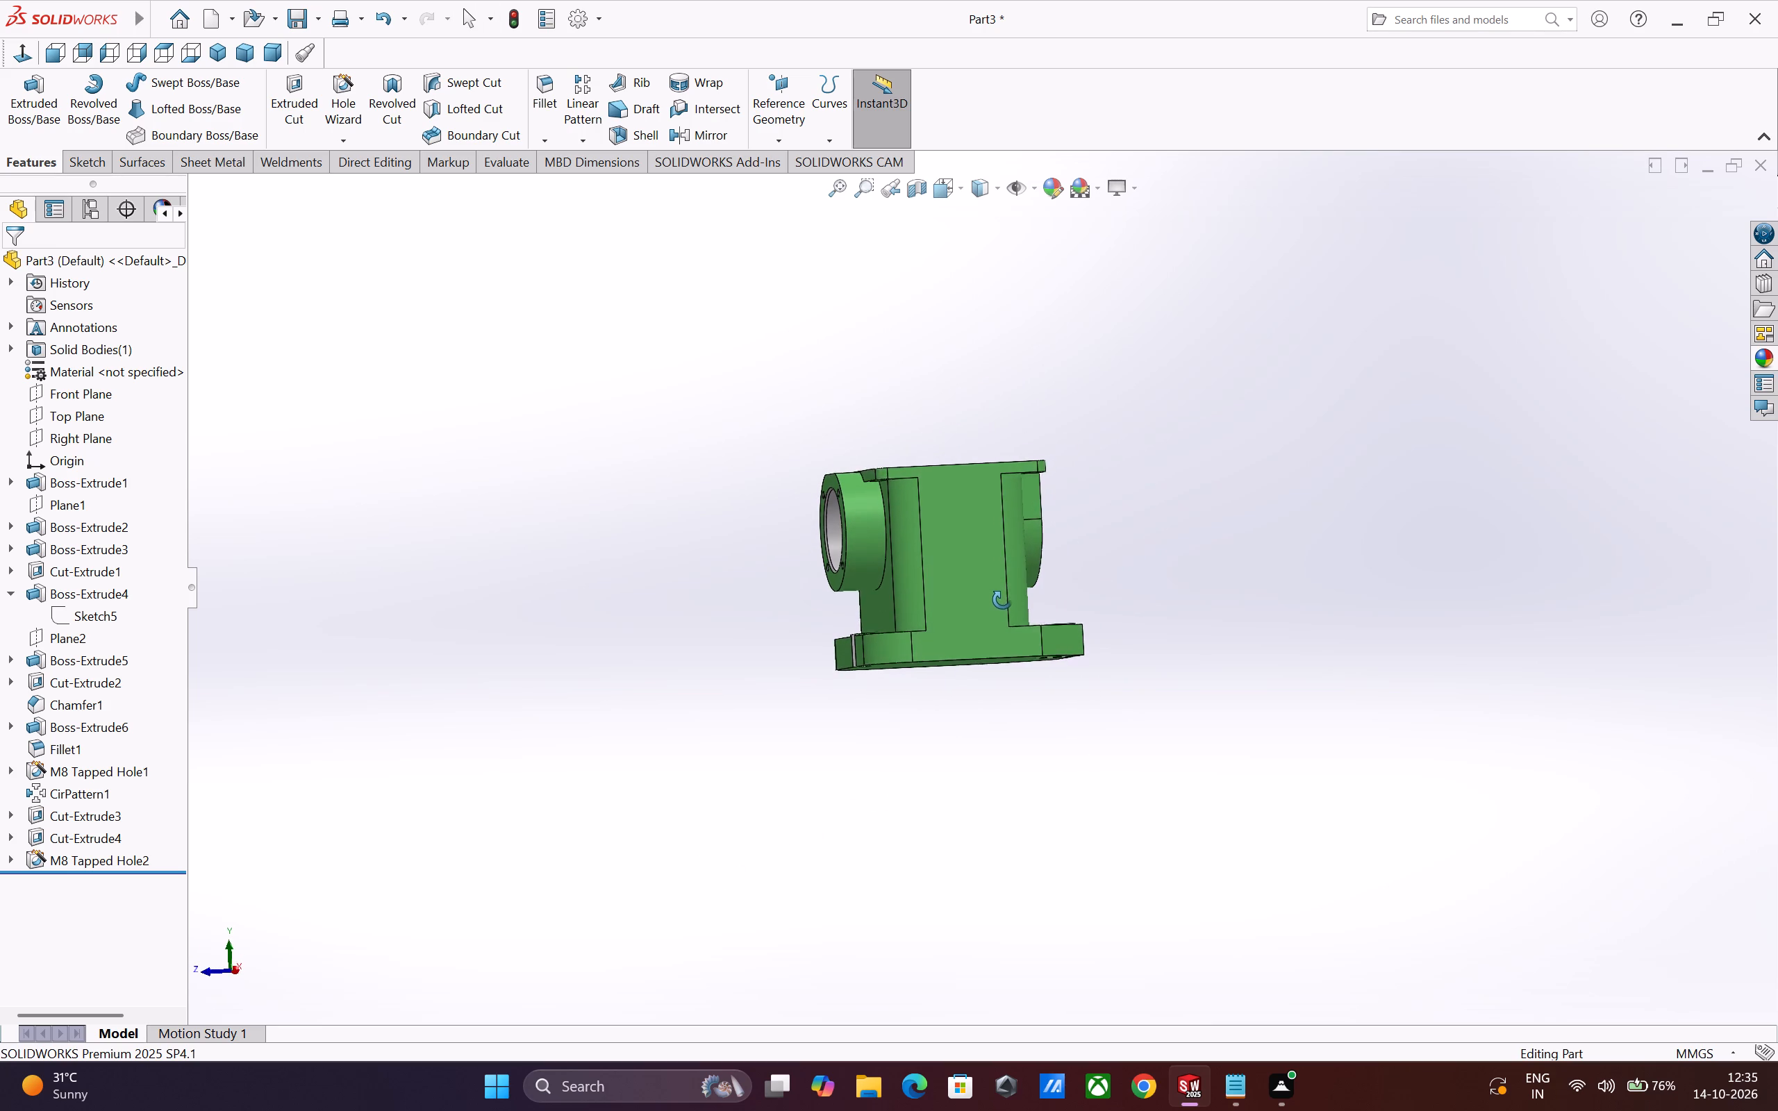
middle_click_drag(1002, 600, 1002, 610)
Examine the plain side wall, the protruding round flange with its bolt holes, and the base slot below it.
scroll(1045, 621, "up", 3)
scroll(1031, 549, "up", 2)
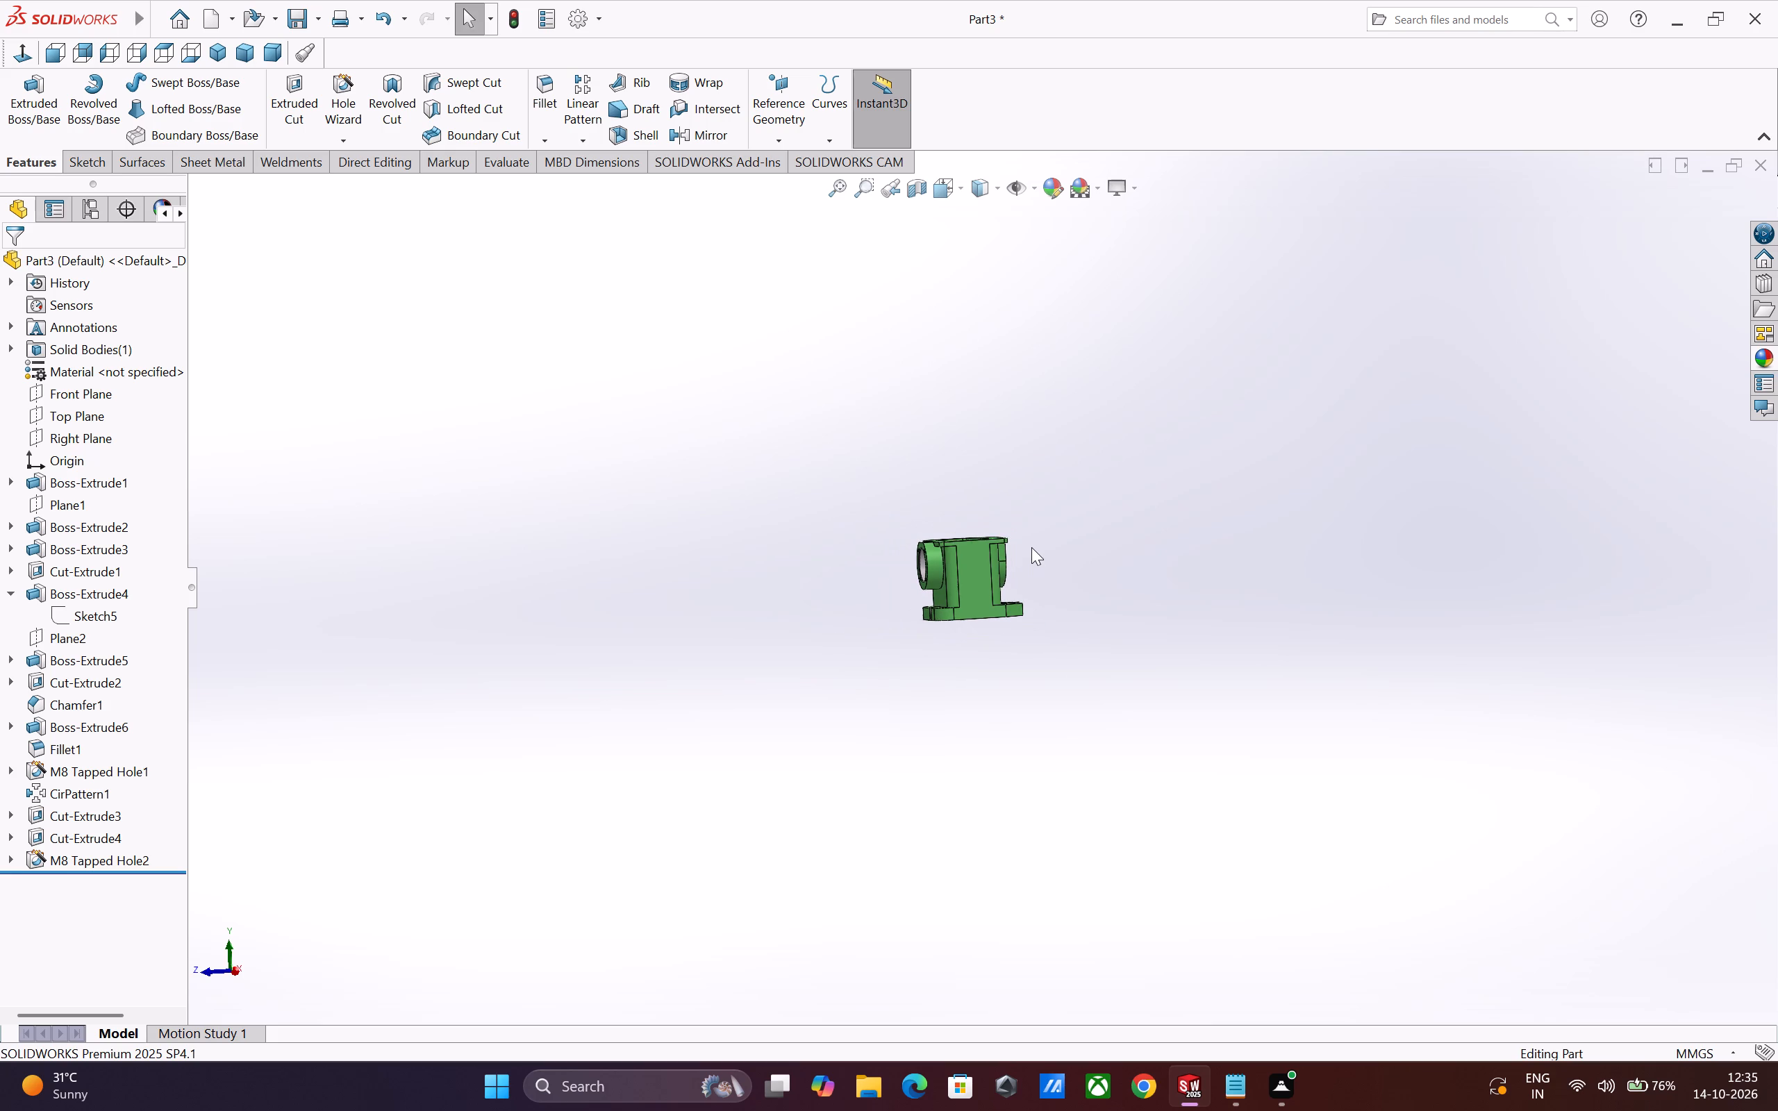
scroll(1031, 546, "down", 4)
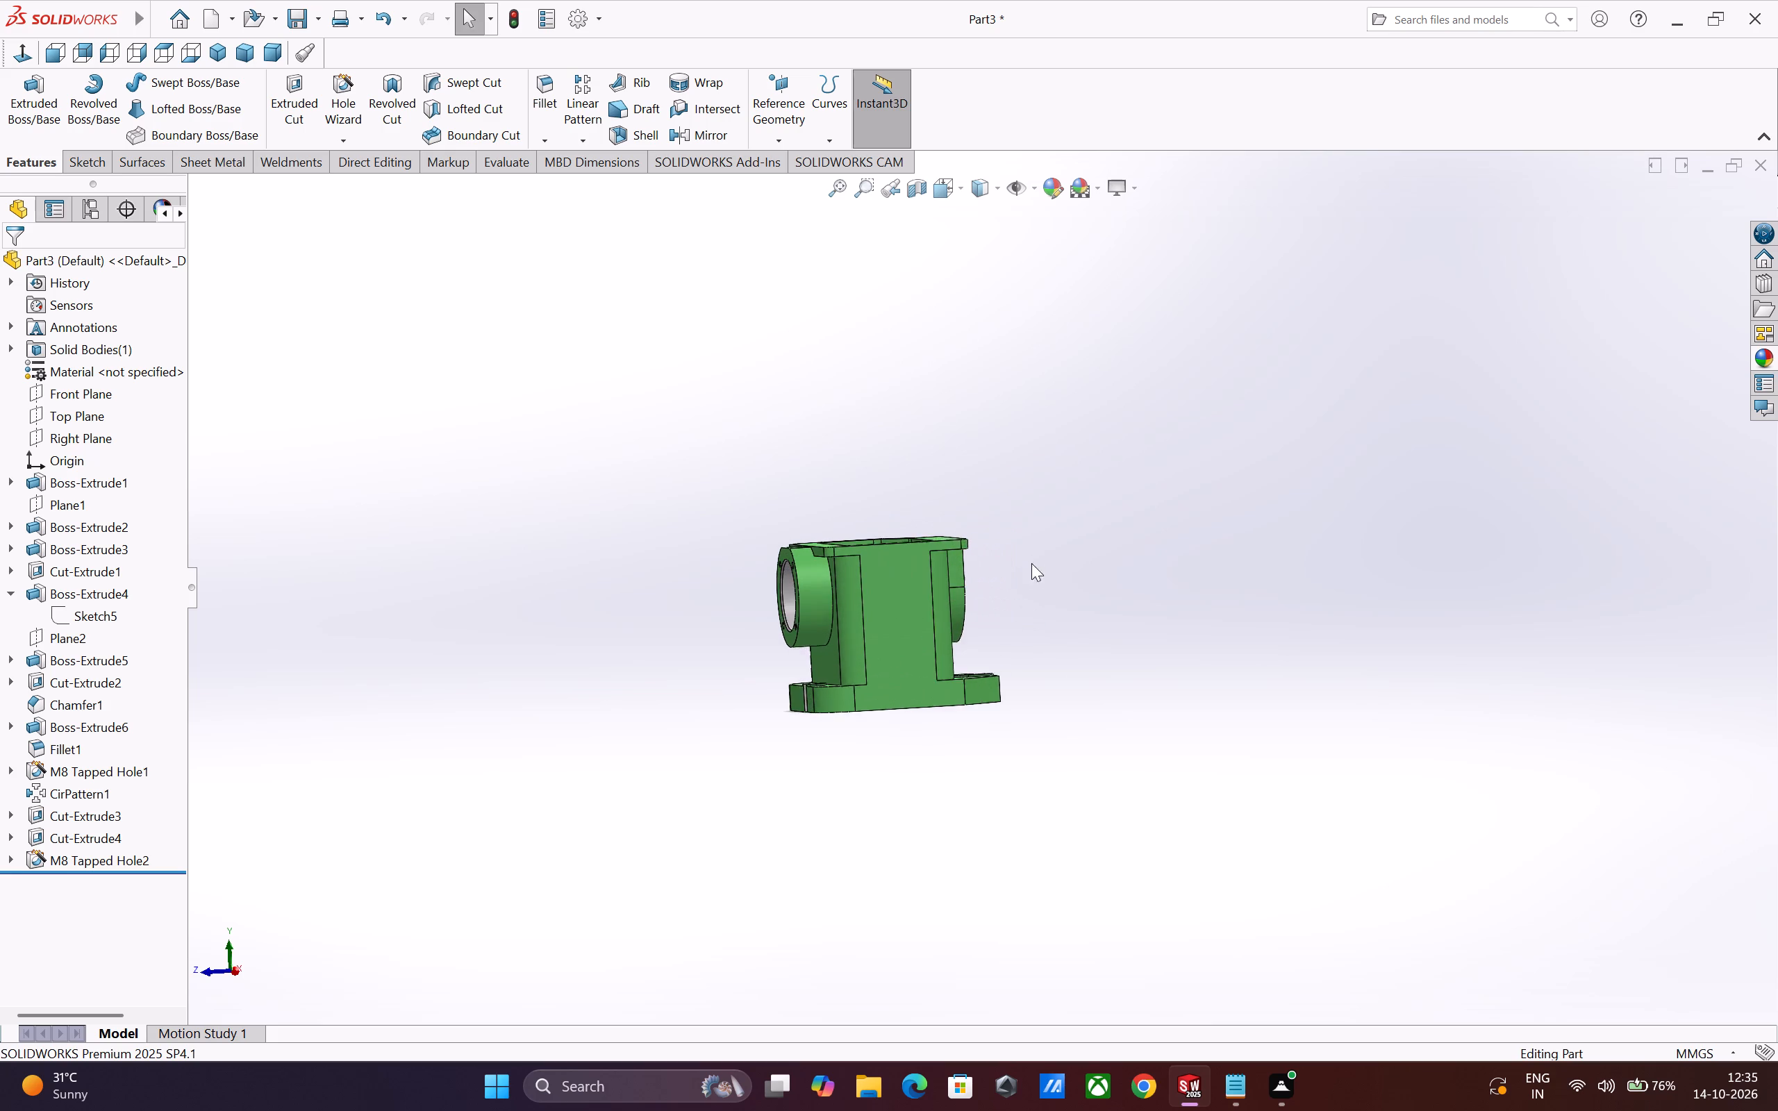
scroll(1022, 583, "down", 5)
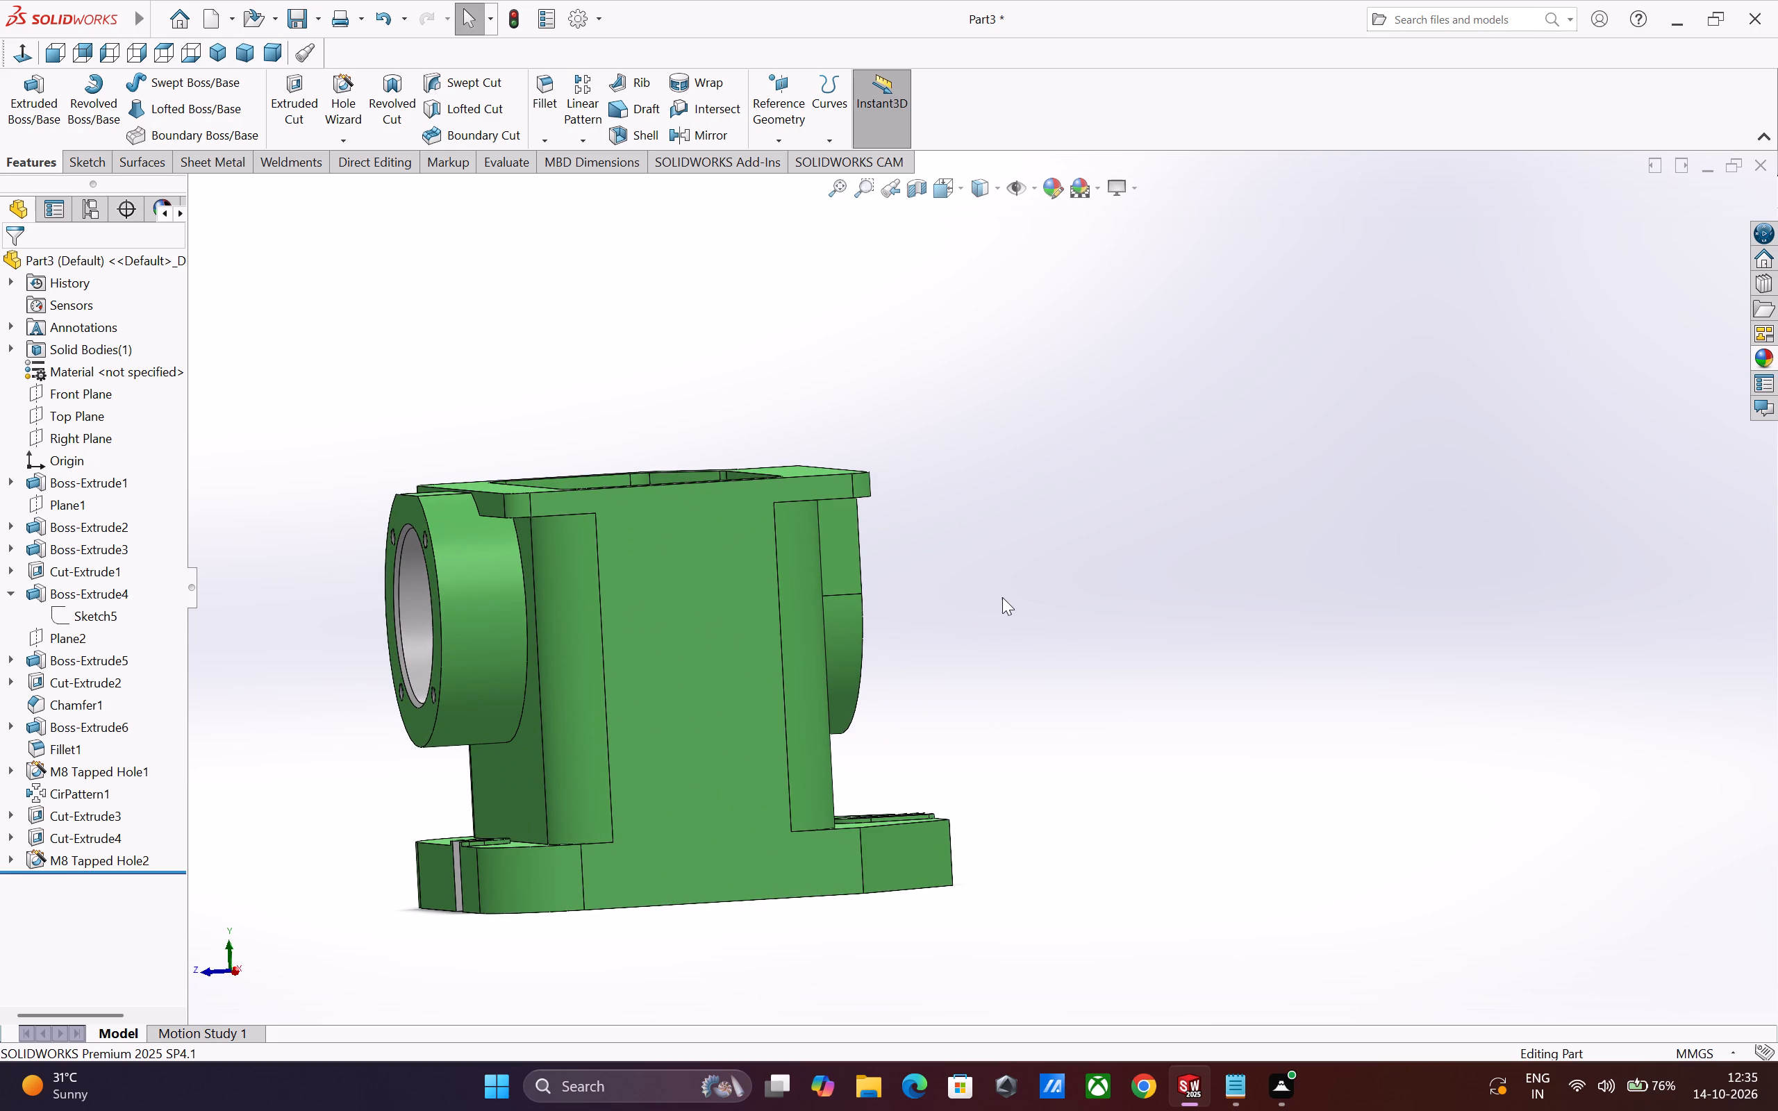
middle_click_drag(1002, 597, 977, 614)
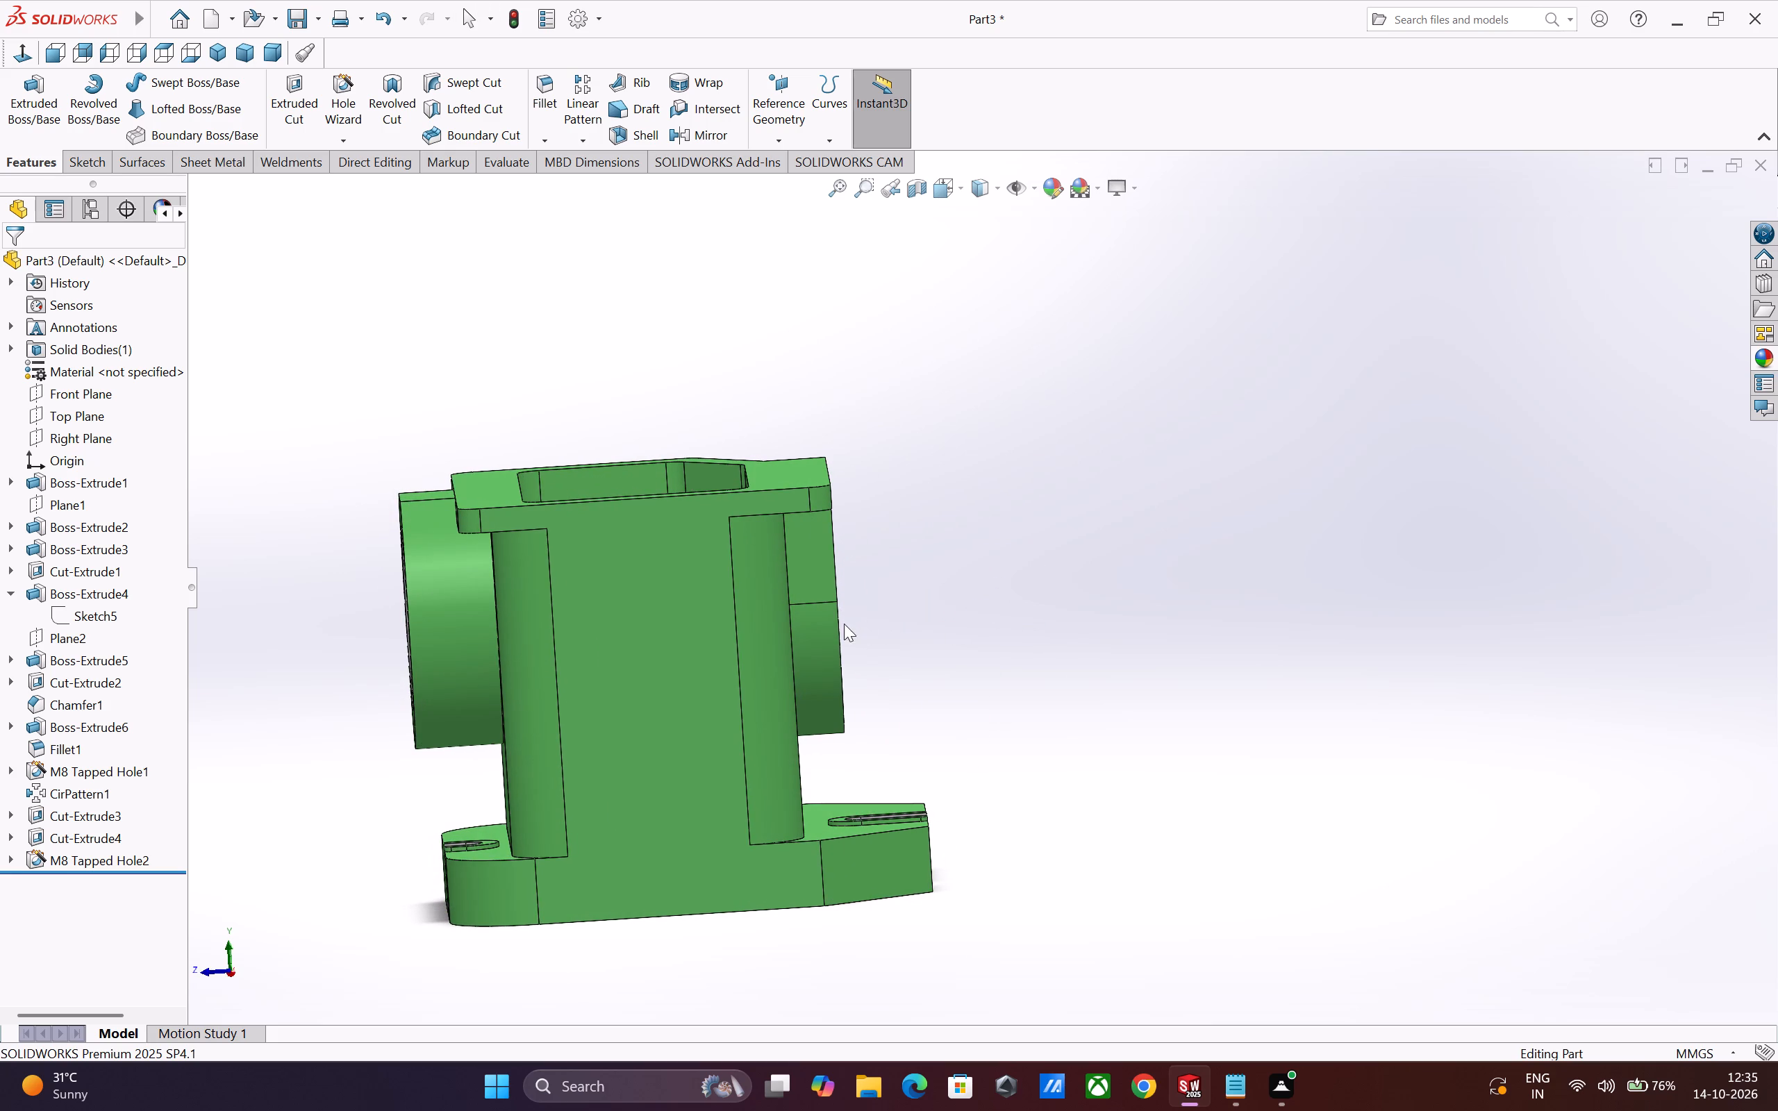
scroll(844, 624, "up", 2)
scroll(761, 653, "down", 1)
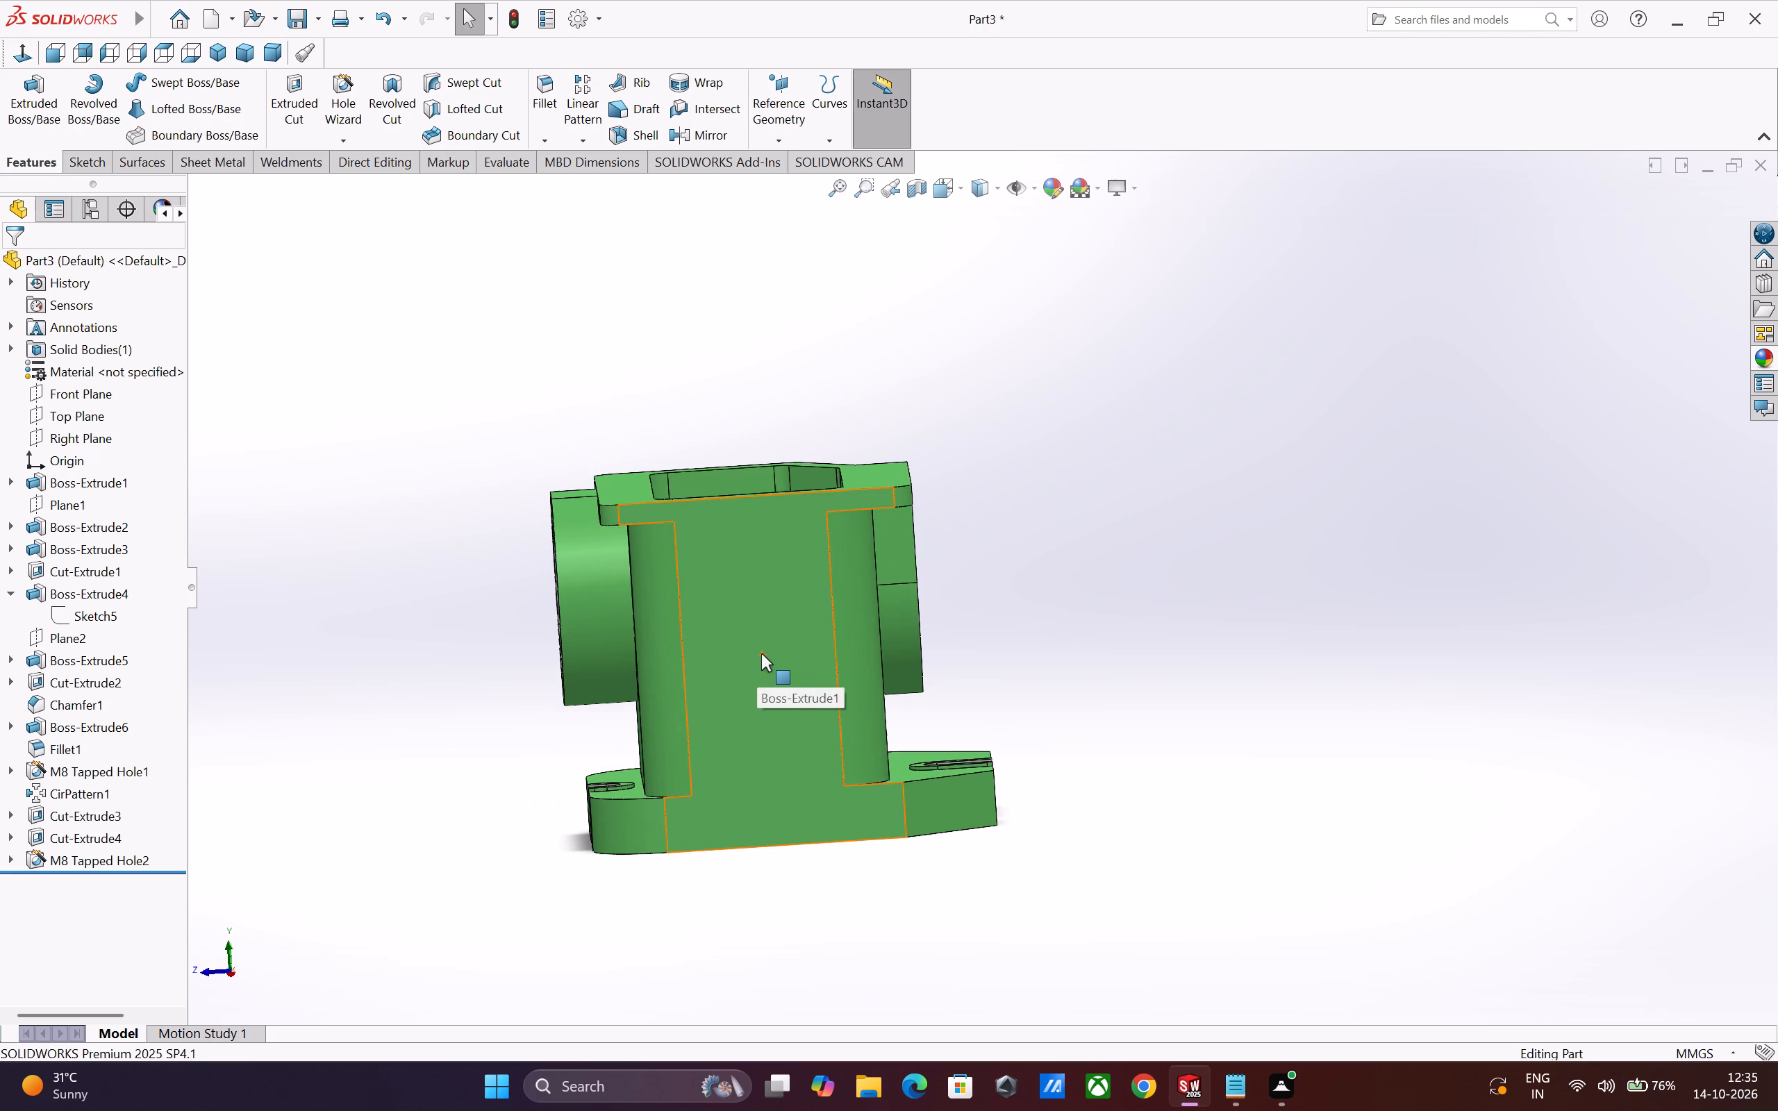
middle_click_drag(791, 652, 986, 651)
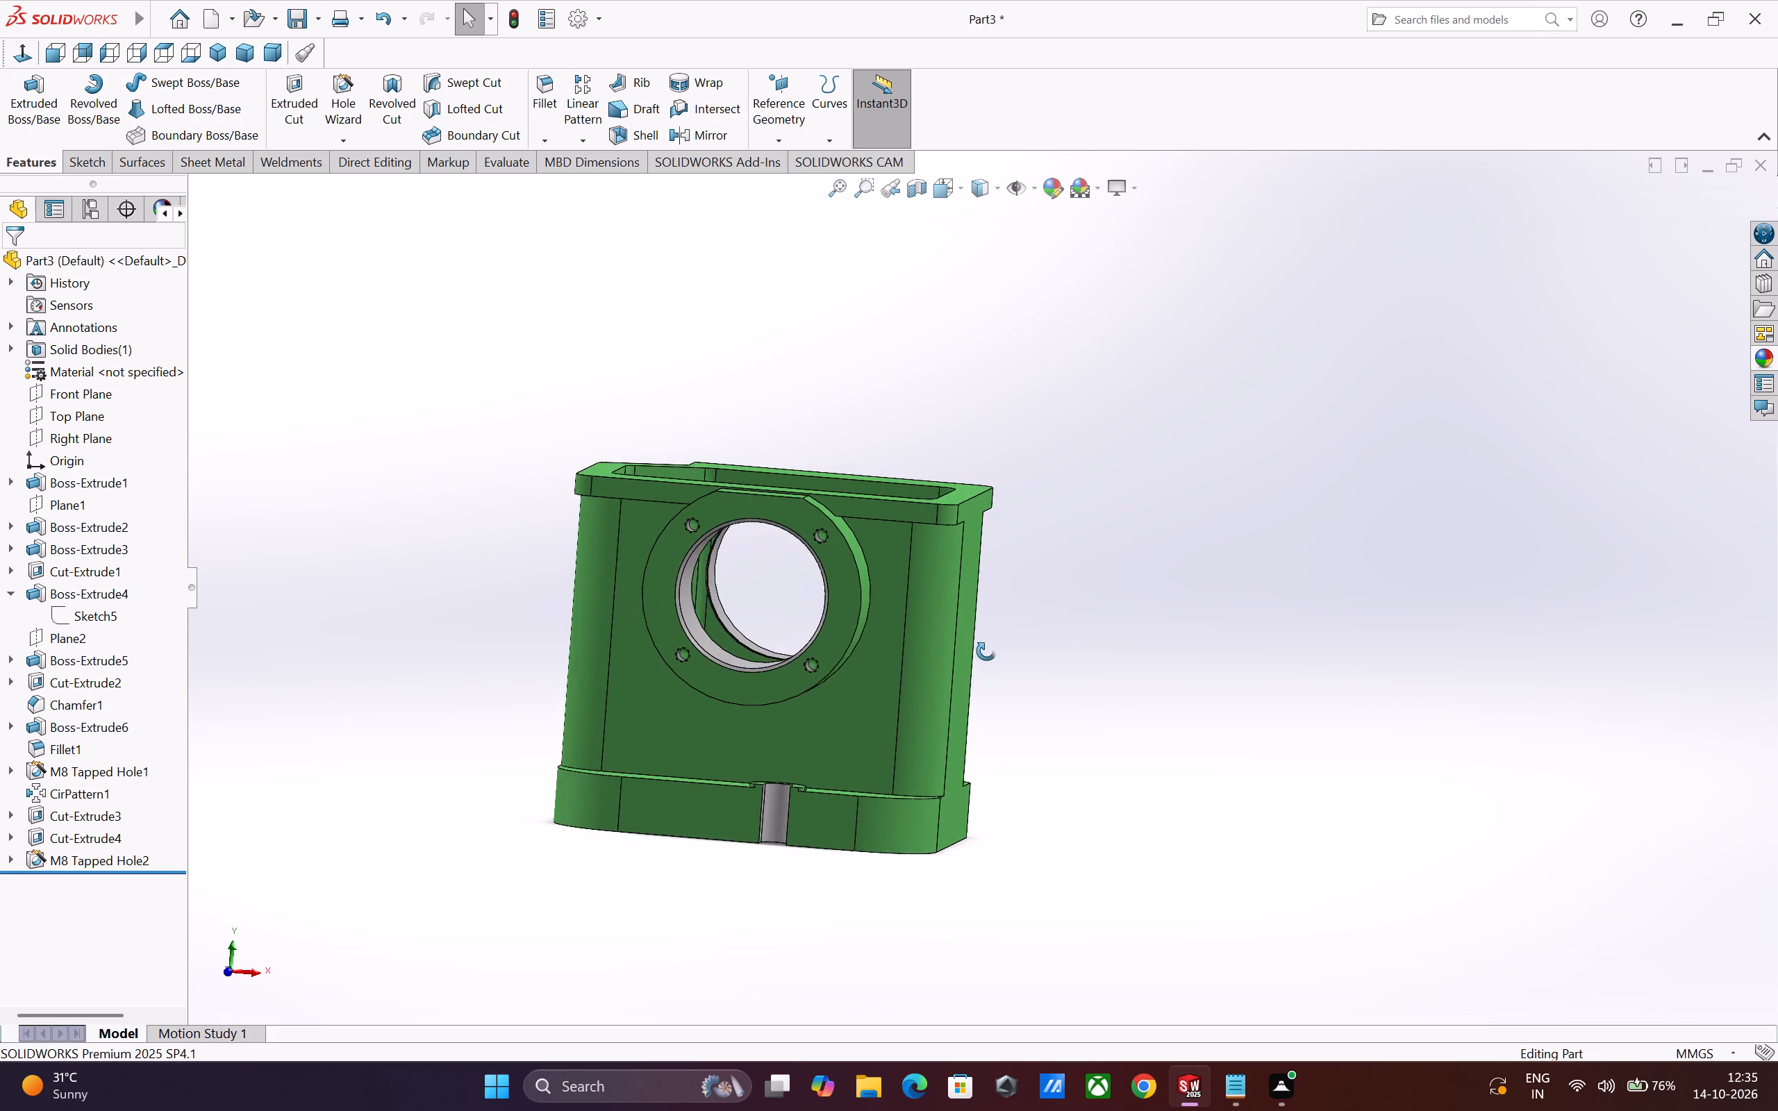
middle_click_drag(986, 651, 995, 649)
middle_click_drag(963, 706, 1019, 693)
scroll(969, 706, "up", 1)
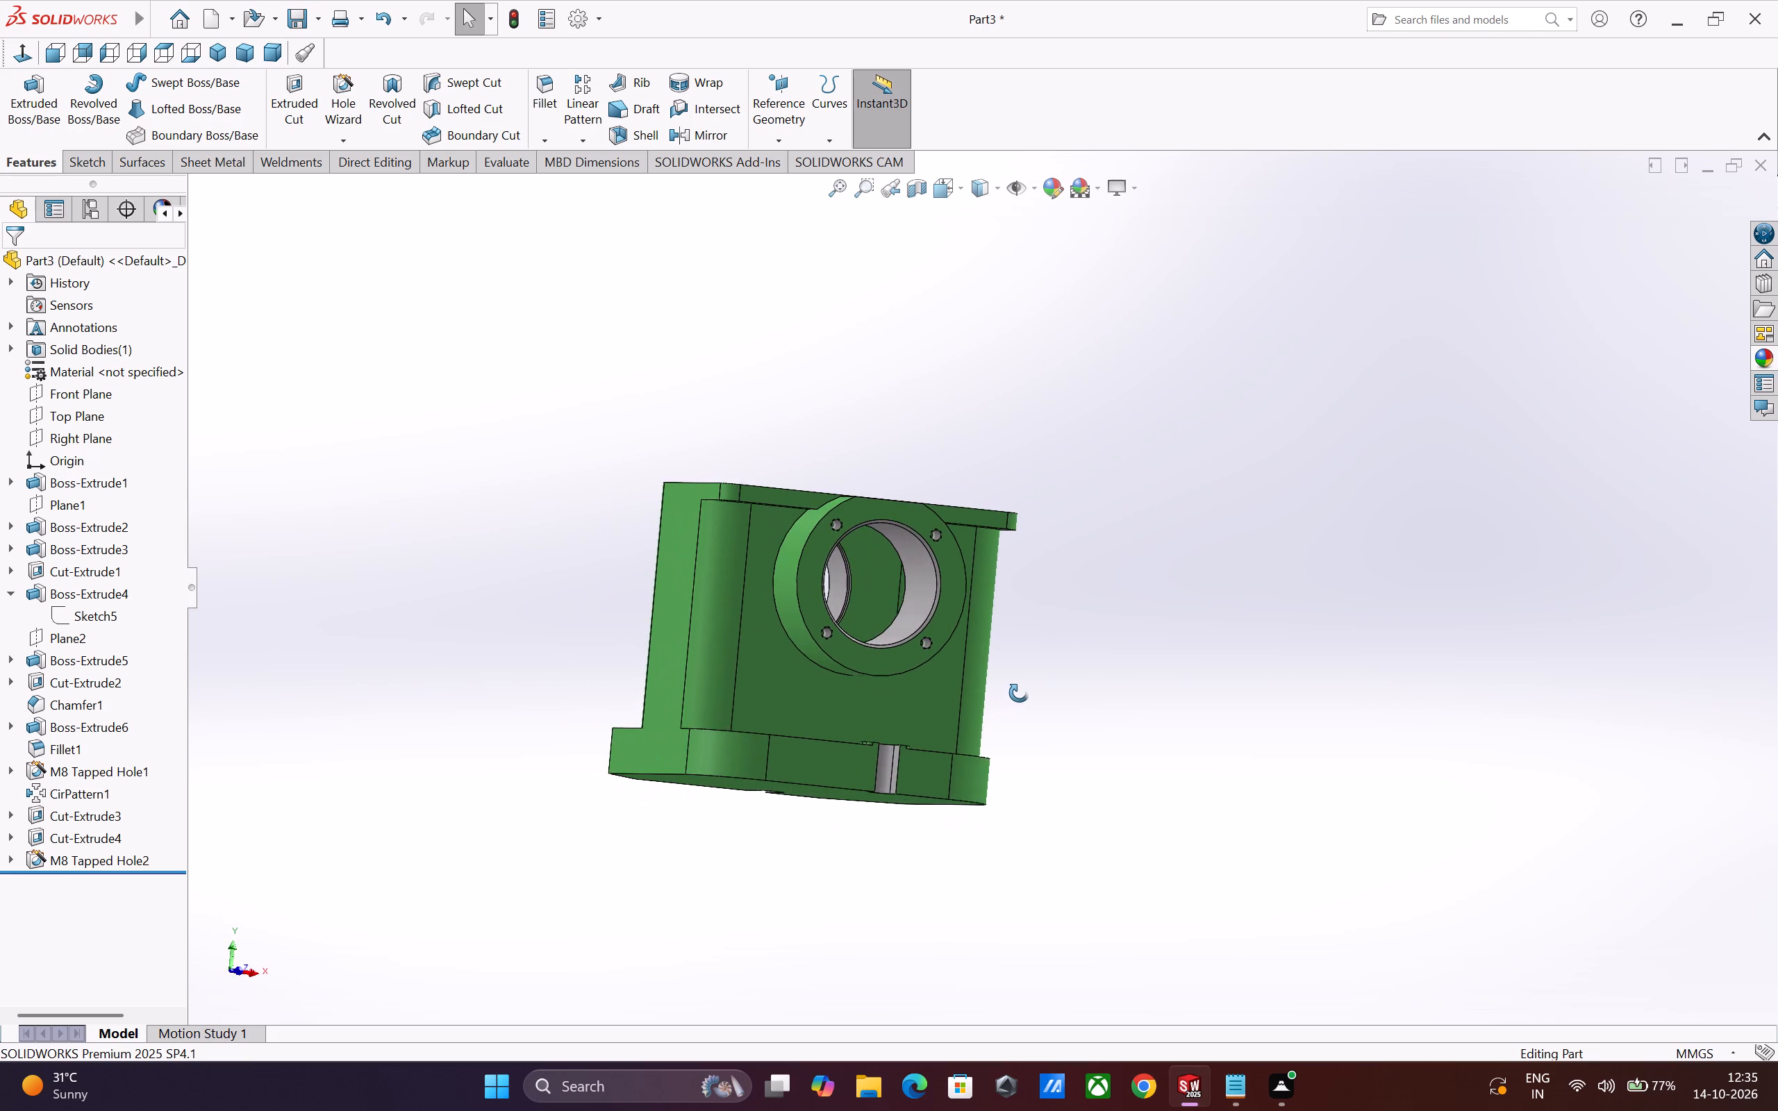
middle_click_drag(1019, 693, 927, 749)
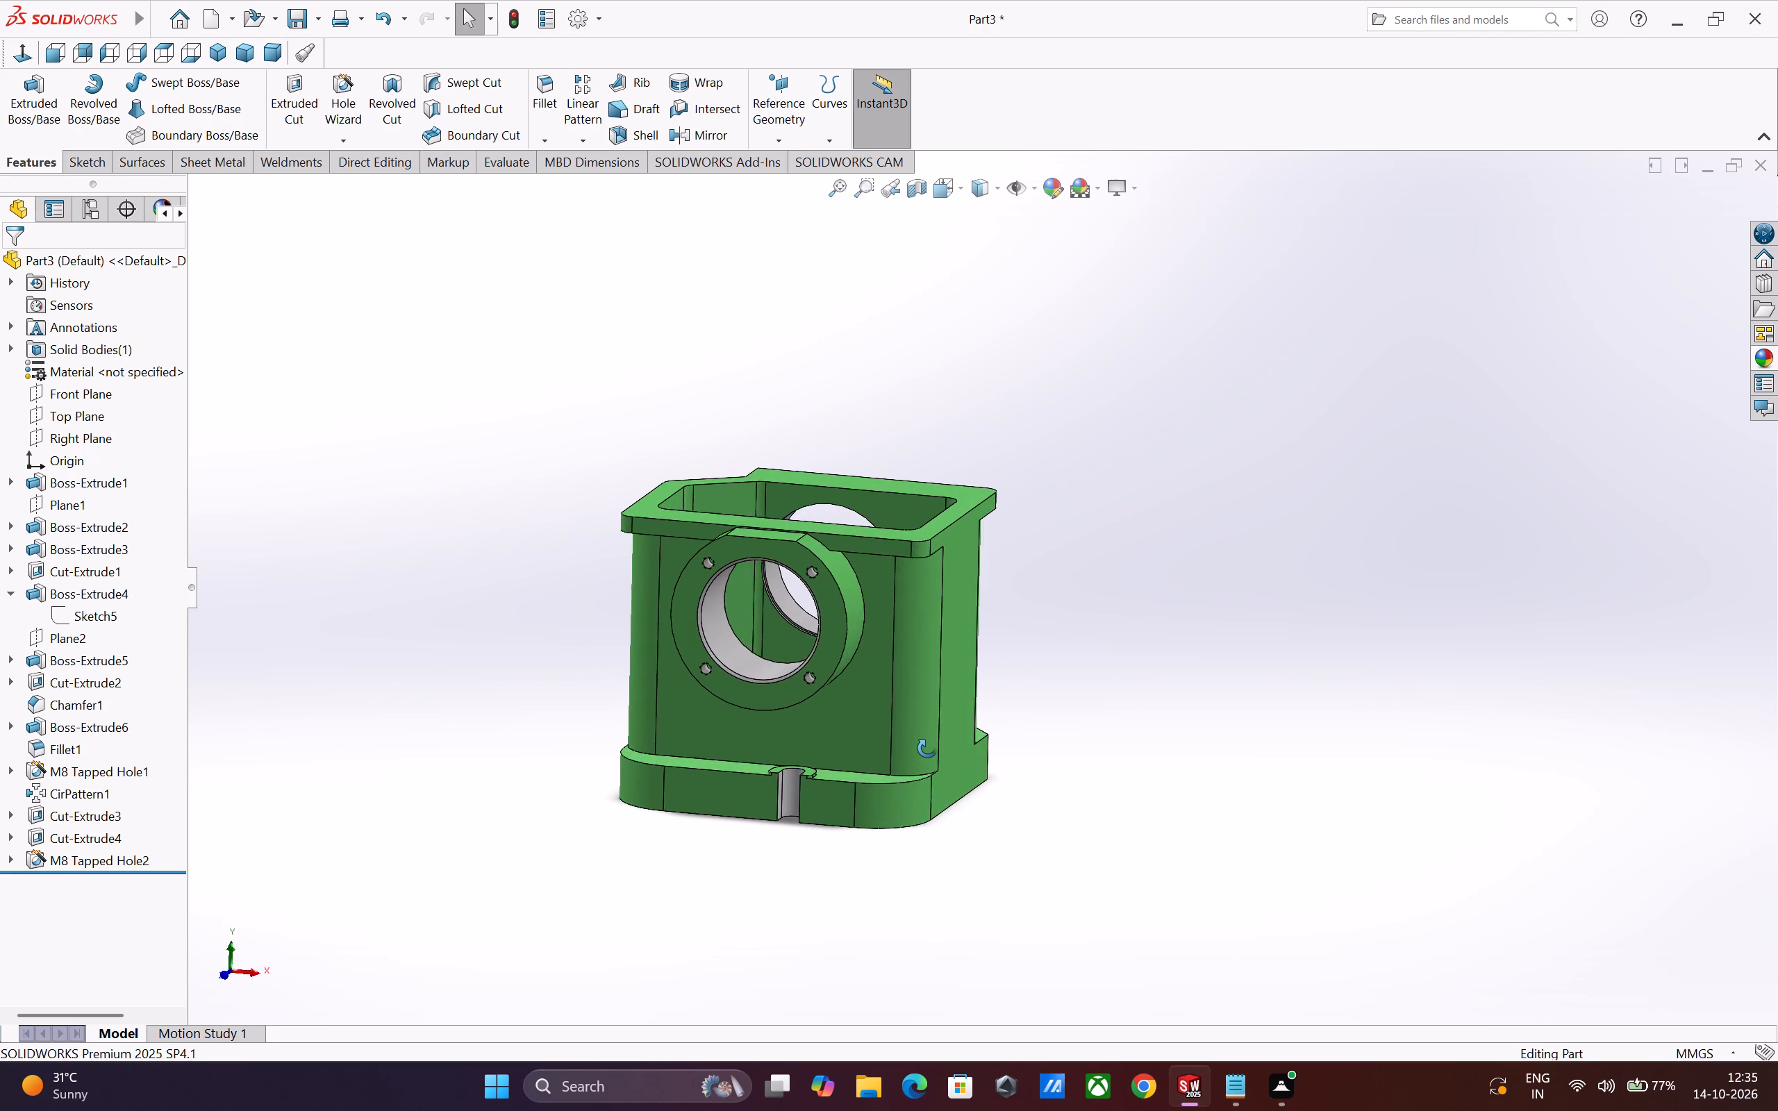
middle_click_drag(927, 749, 905, 760)
middle_click_drag(932, 749, 853, 794)
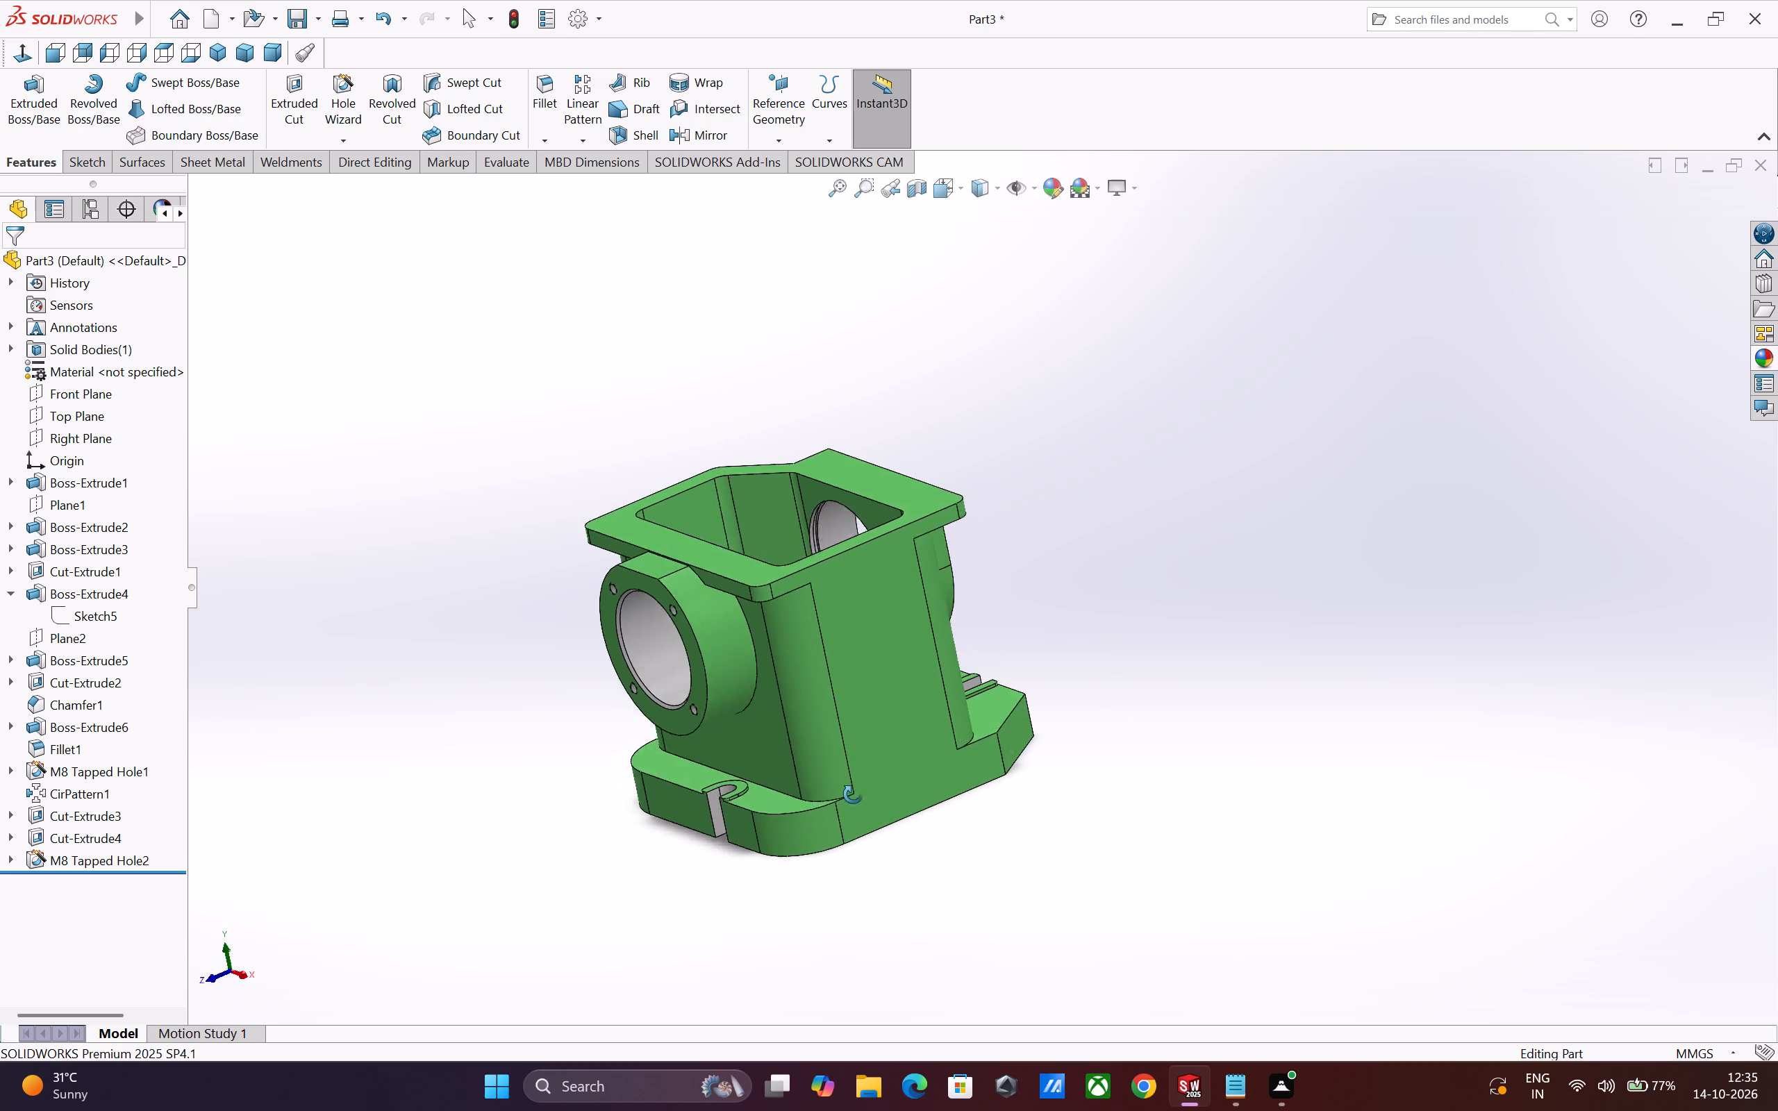
middle_click_drag(853, 794, 785, 835)
middle_click_drag(878, 780, 813, 818)
middle_click_drag(872, 781, 698, 883)
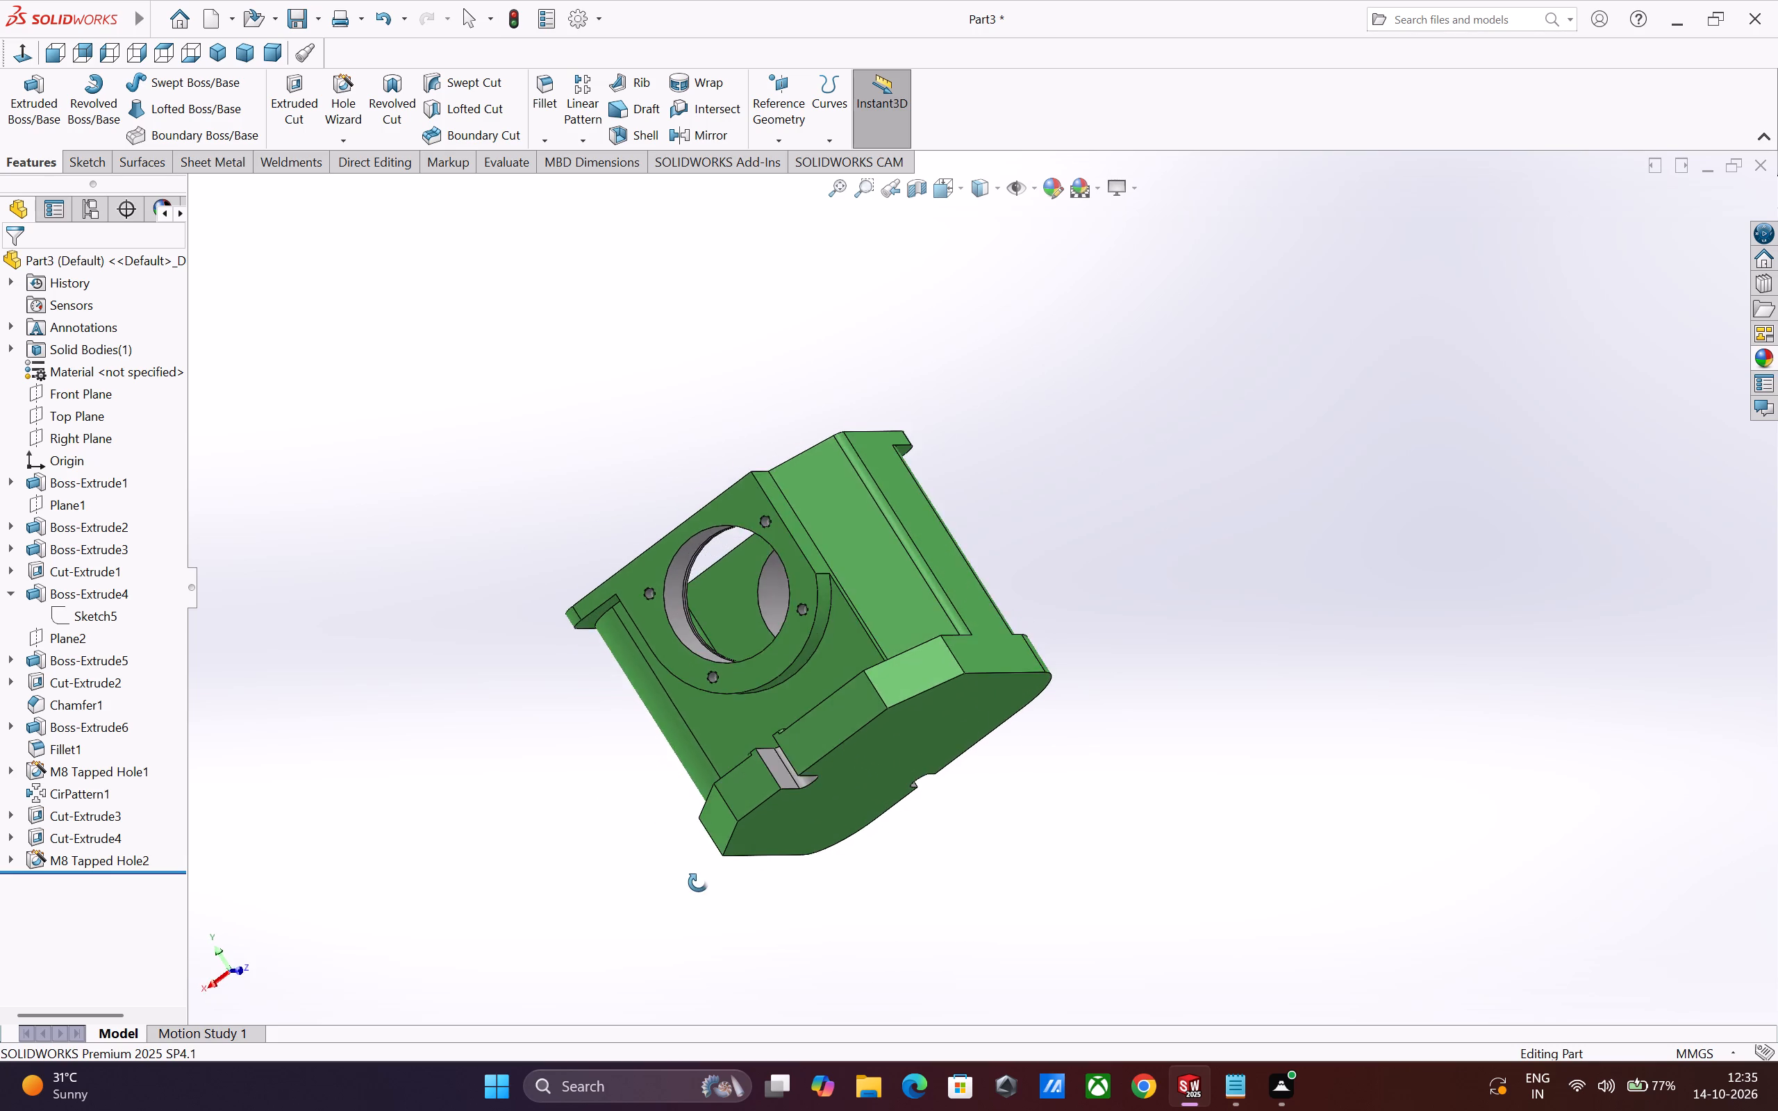
middle_click_drag(698, 883, 612, 935)
Inspect the white grooved bore, its tapped holes and the open cavity up close.
scroll(737, 594, "down", 2)
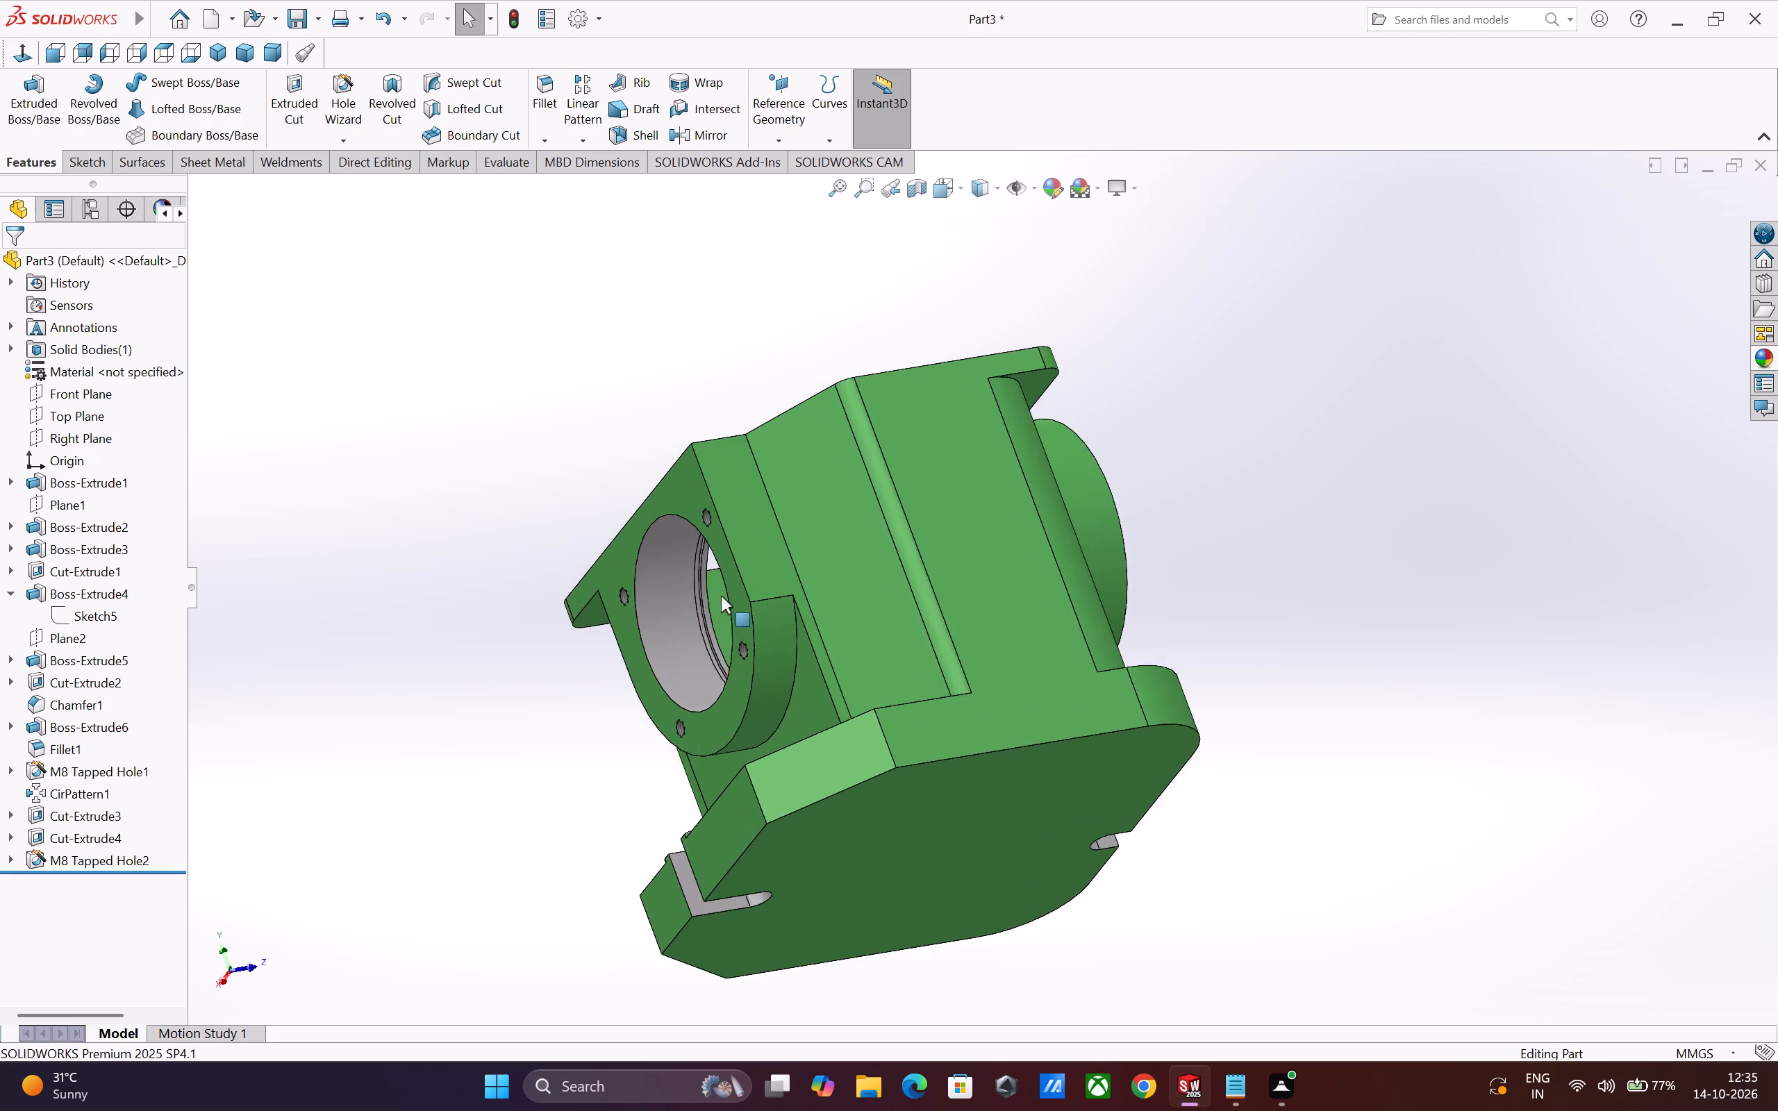
scroll(704, 593, "down", 7)
middle_click_drag(808, 728, 817, 801)
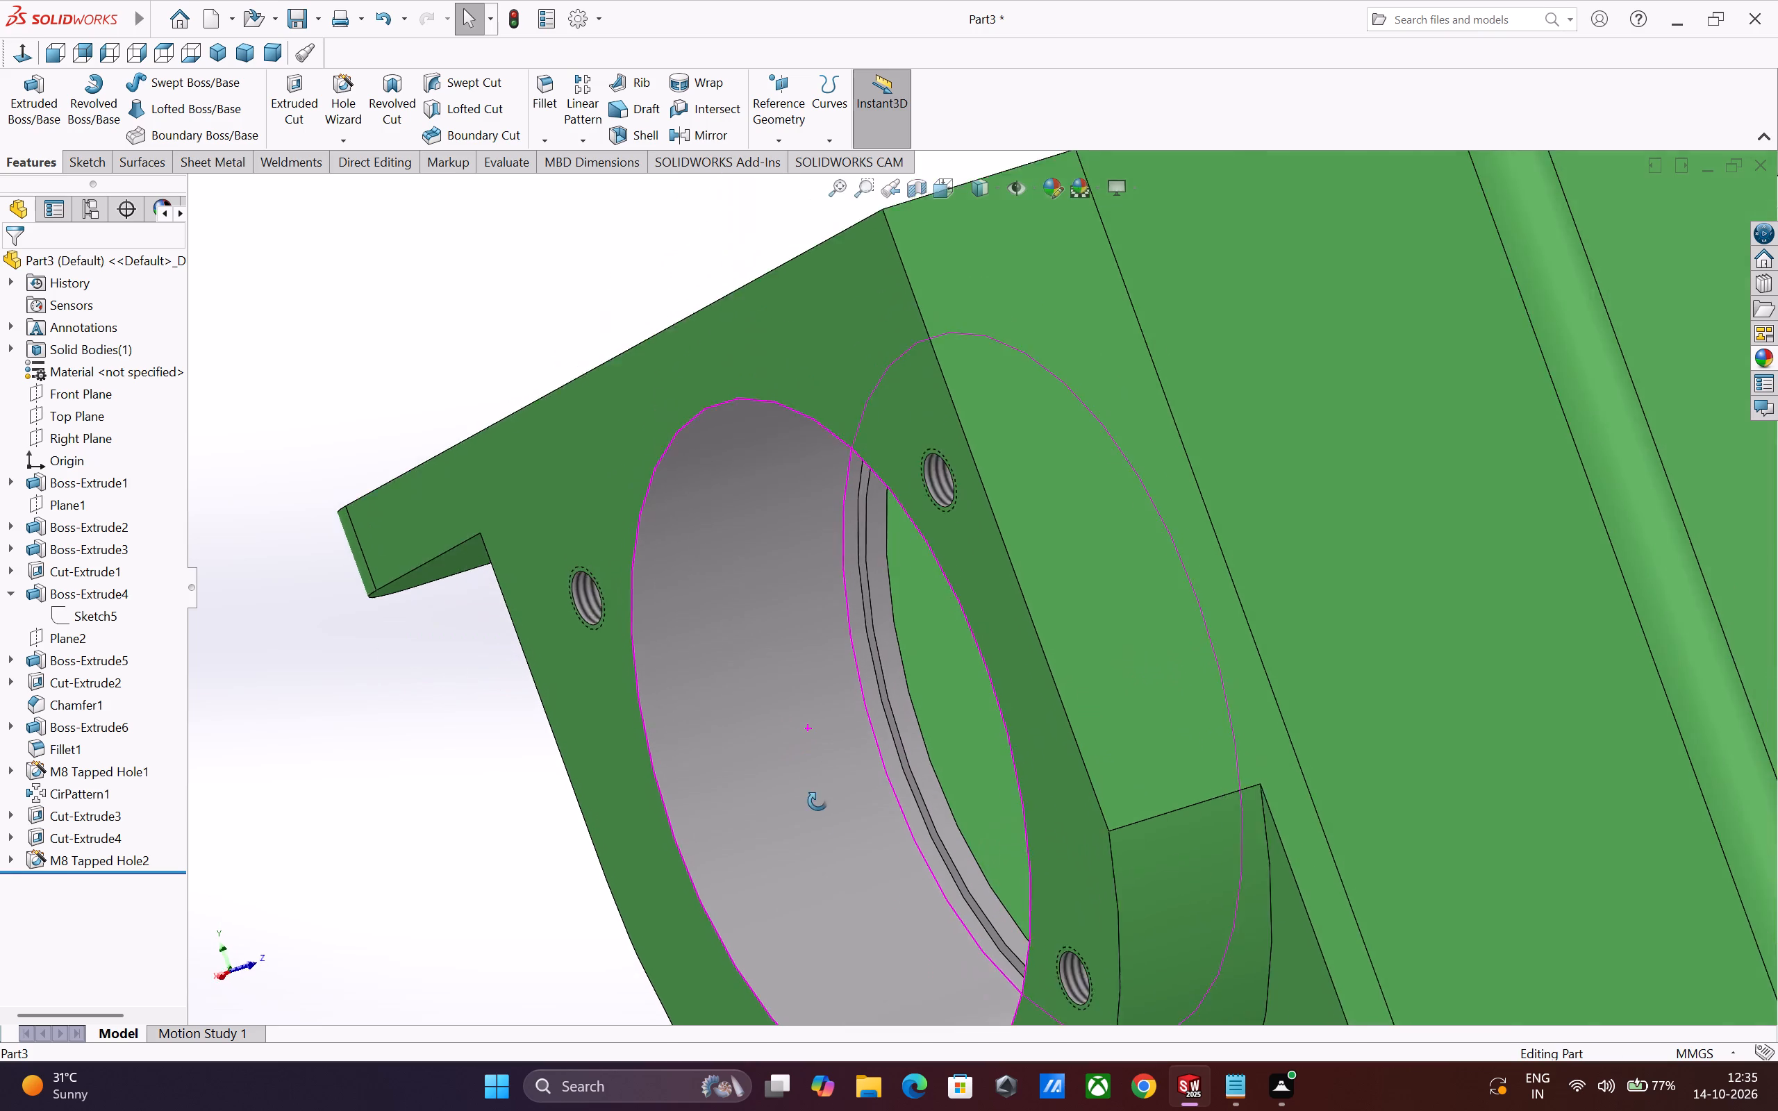
middle_click_drag(817, 801, 798, 959)
middle_click_drag(872, 618, 849, 642)
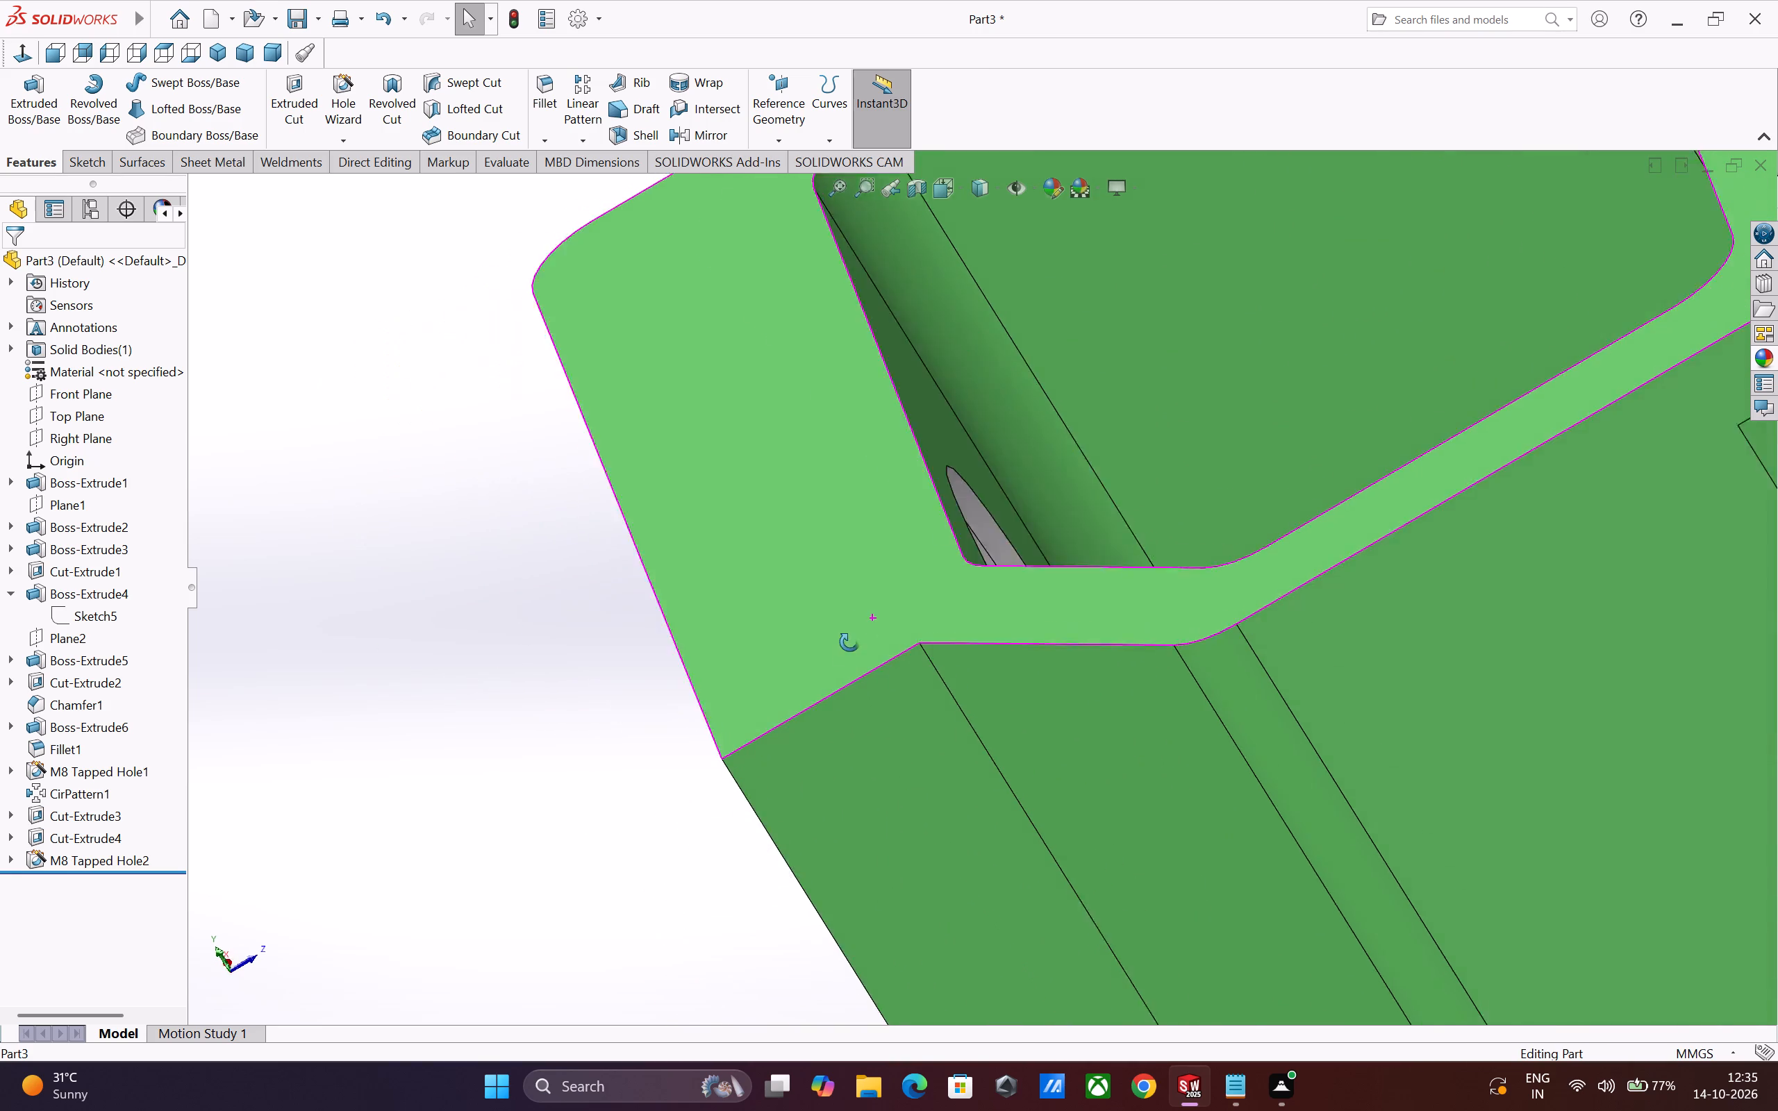
middle_click_drag(849, 642, 845, 751)
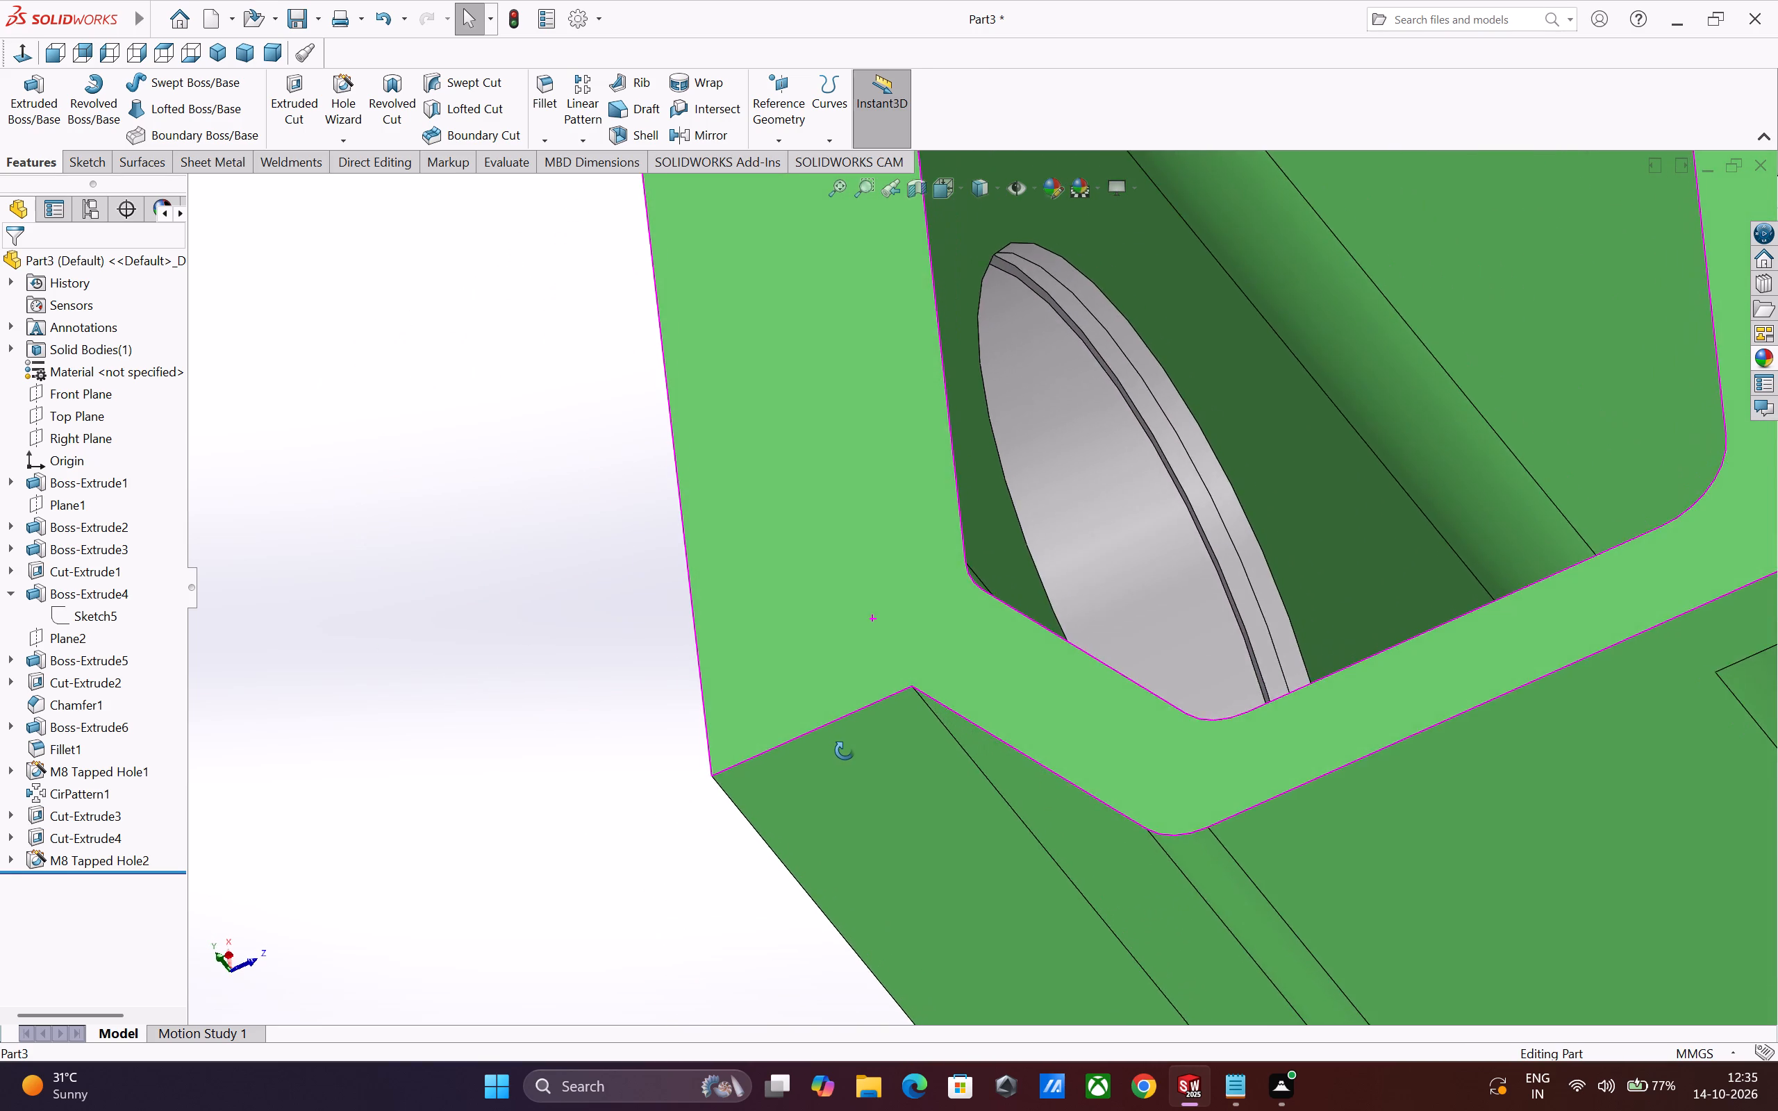
middle_click_drag(845, 751, 929, 744)
scroll(929, 744, "up", 4)
middle_click_drag(931, 744, 957, 745)
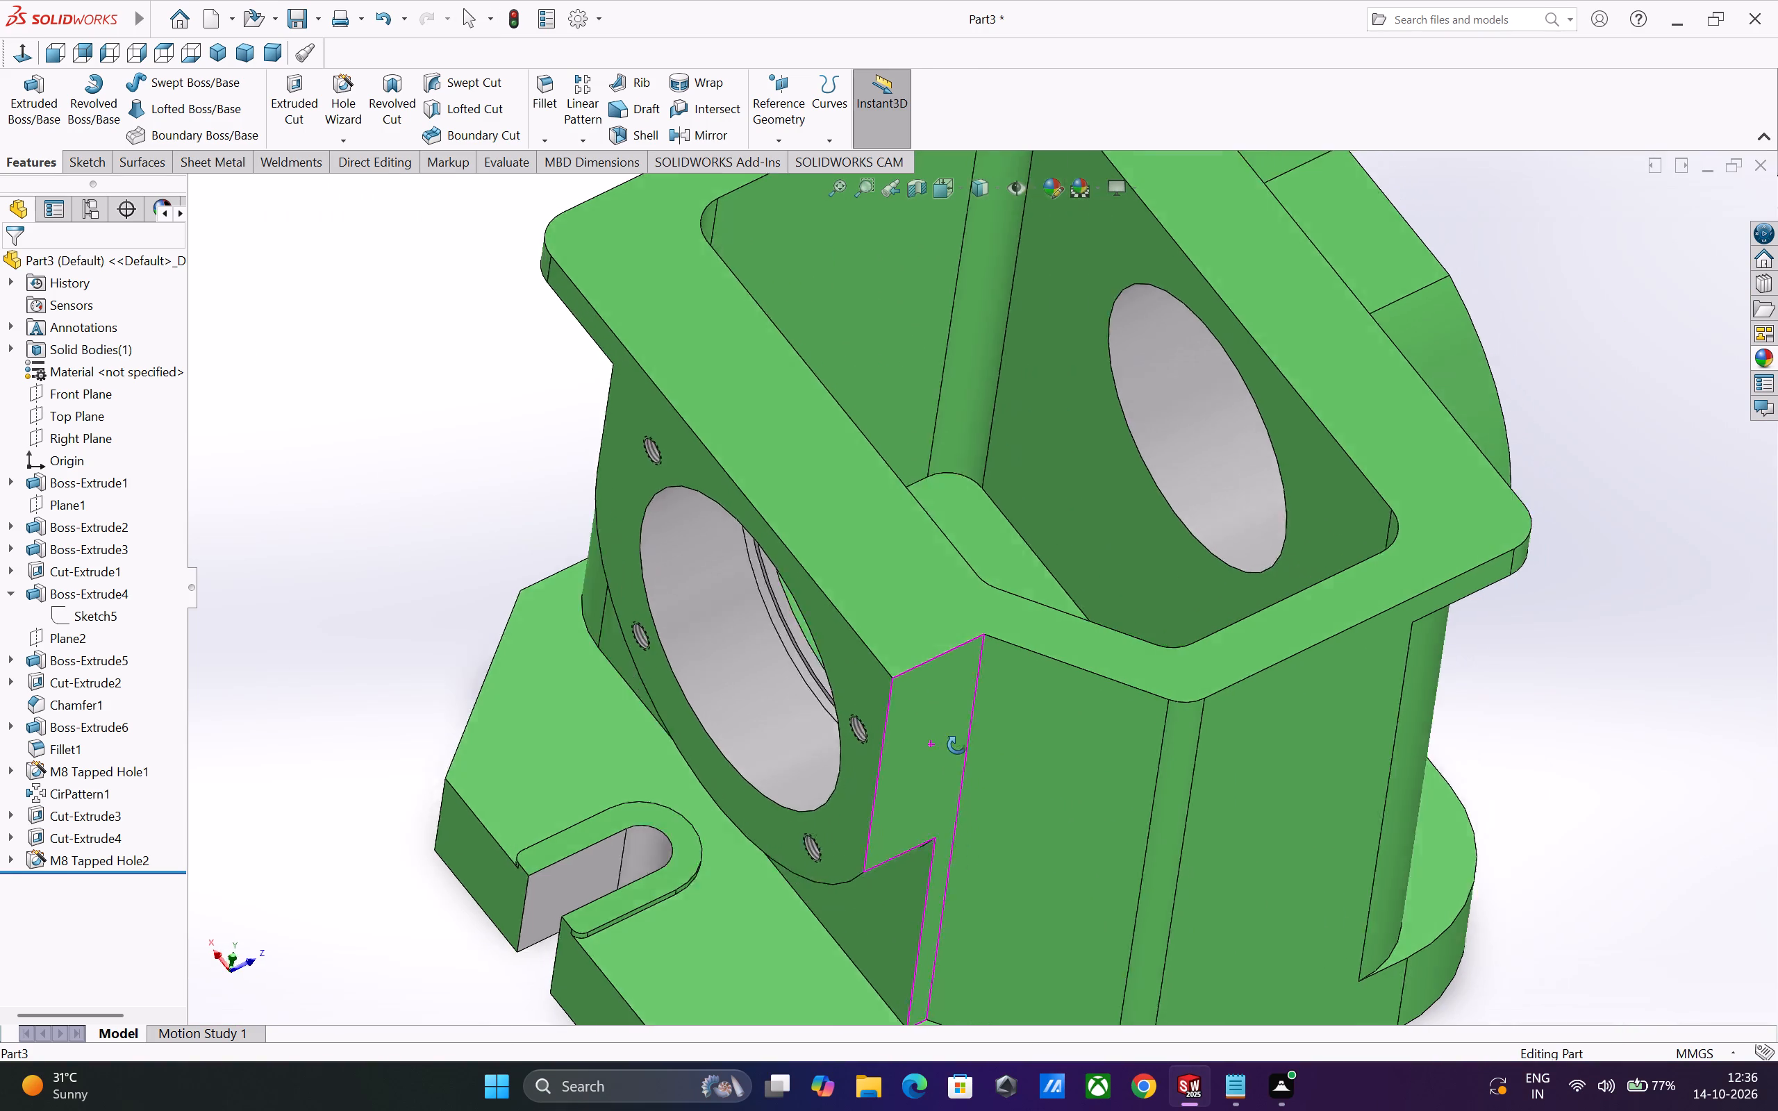
middle_click_drag(957, 745, 1030, 745)
Examine the housing's underside, both base slots, the round flange and the top opening.
scroll(996, 745, "up", 4)
middle_click_drag(1030, 745, 1230, 668)
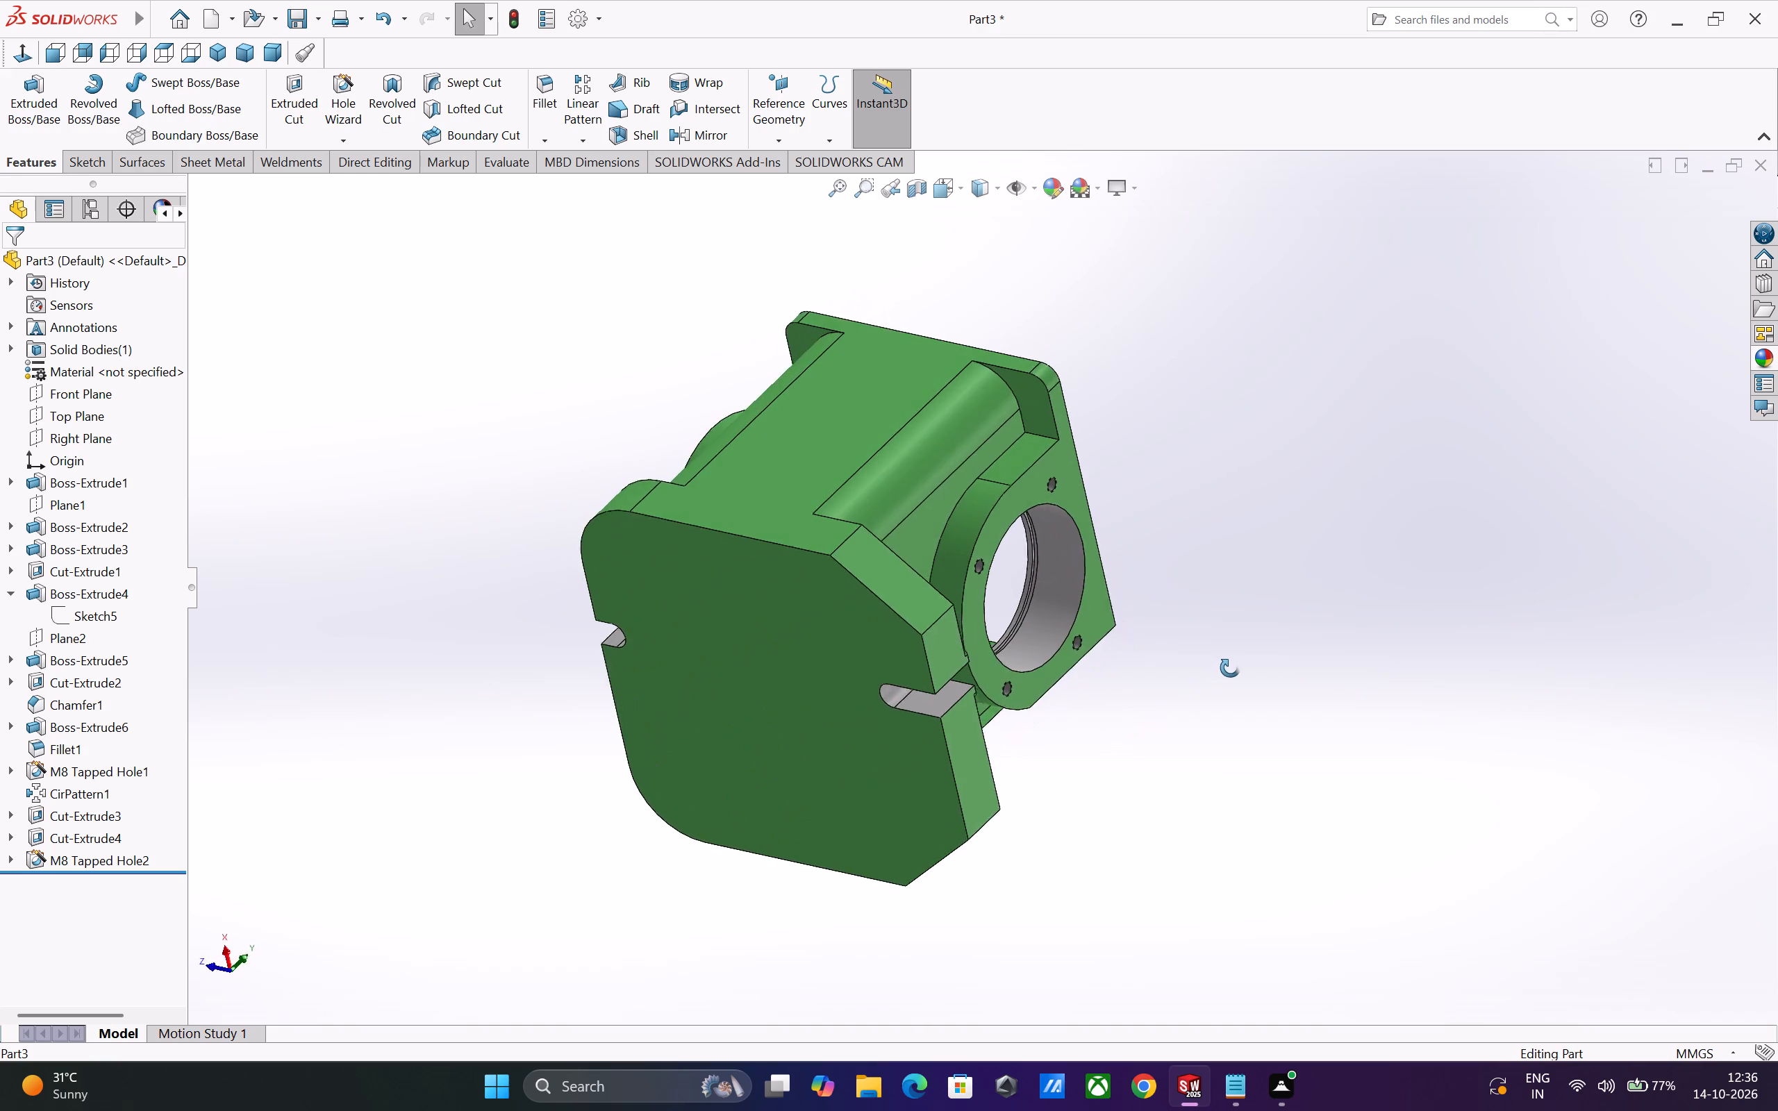
middle_click_drag(1230, 668, 848, 842)
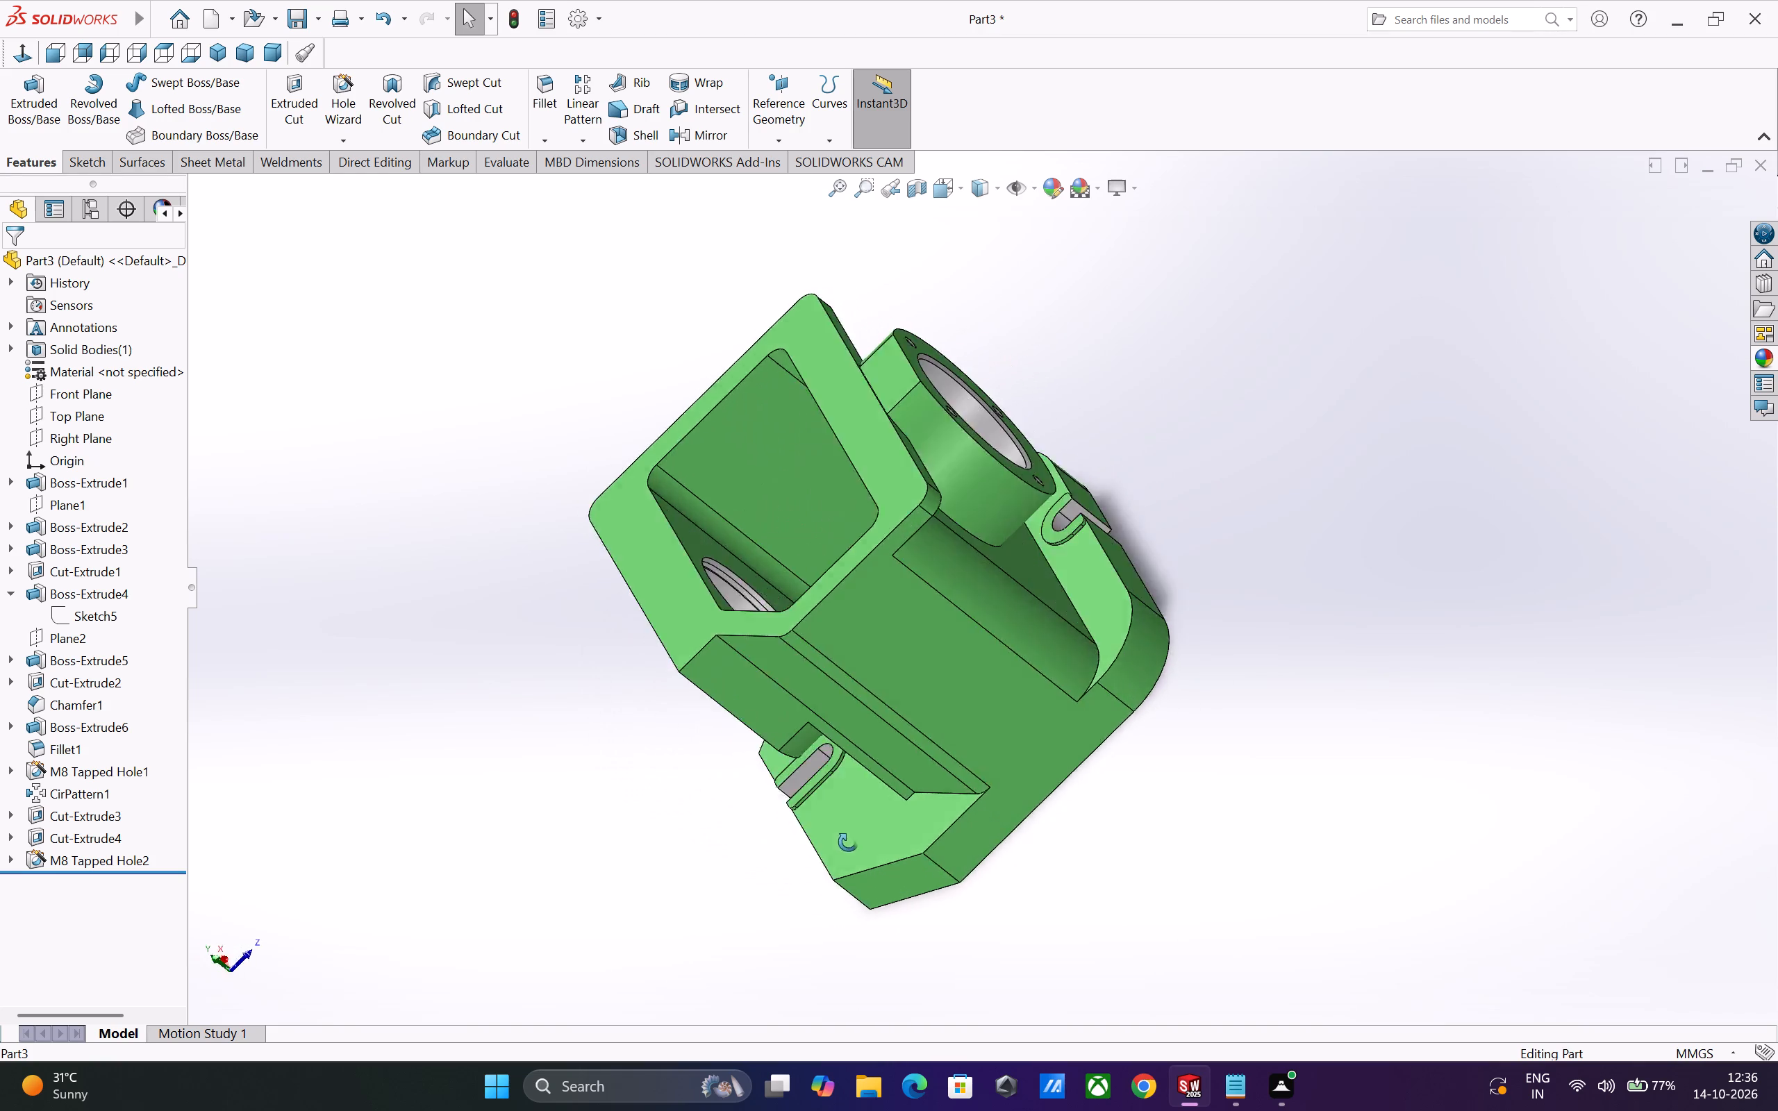
middle_click_drag(848, 842, 715, 829)
middle_click_drag(1148, 565, 1035, 658)
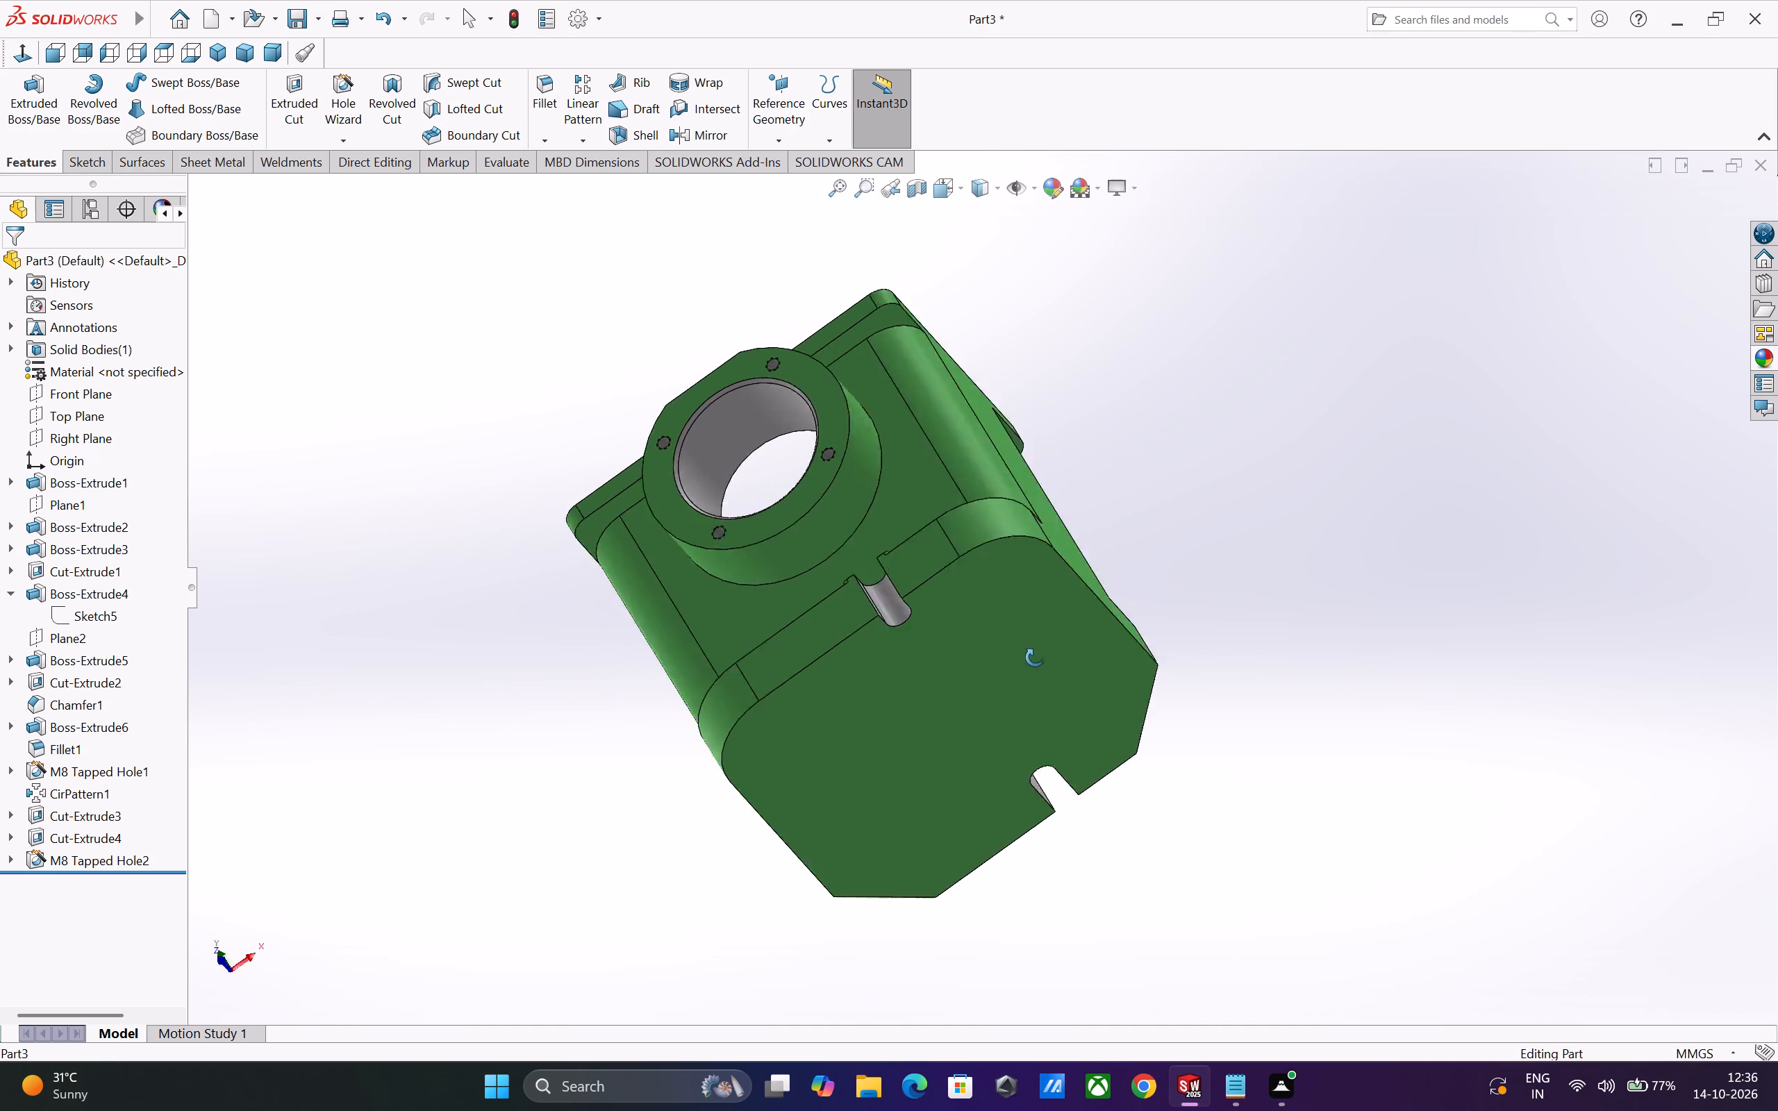
middle_click_drag(1035, 658, 909, 912)
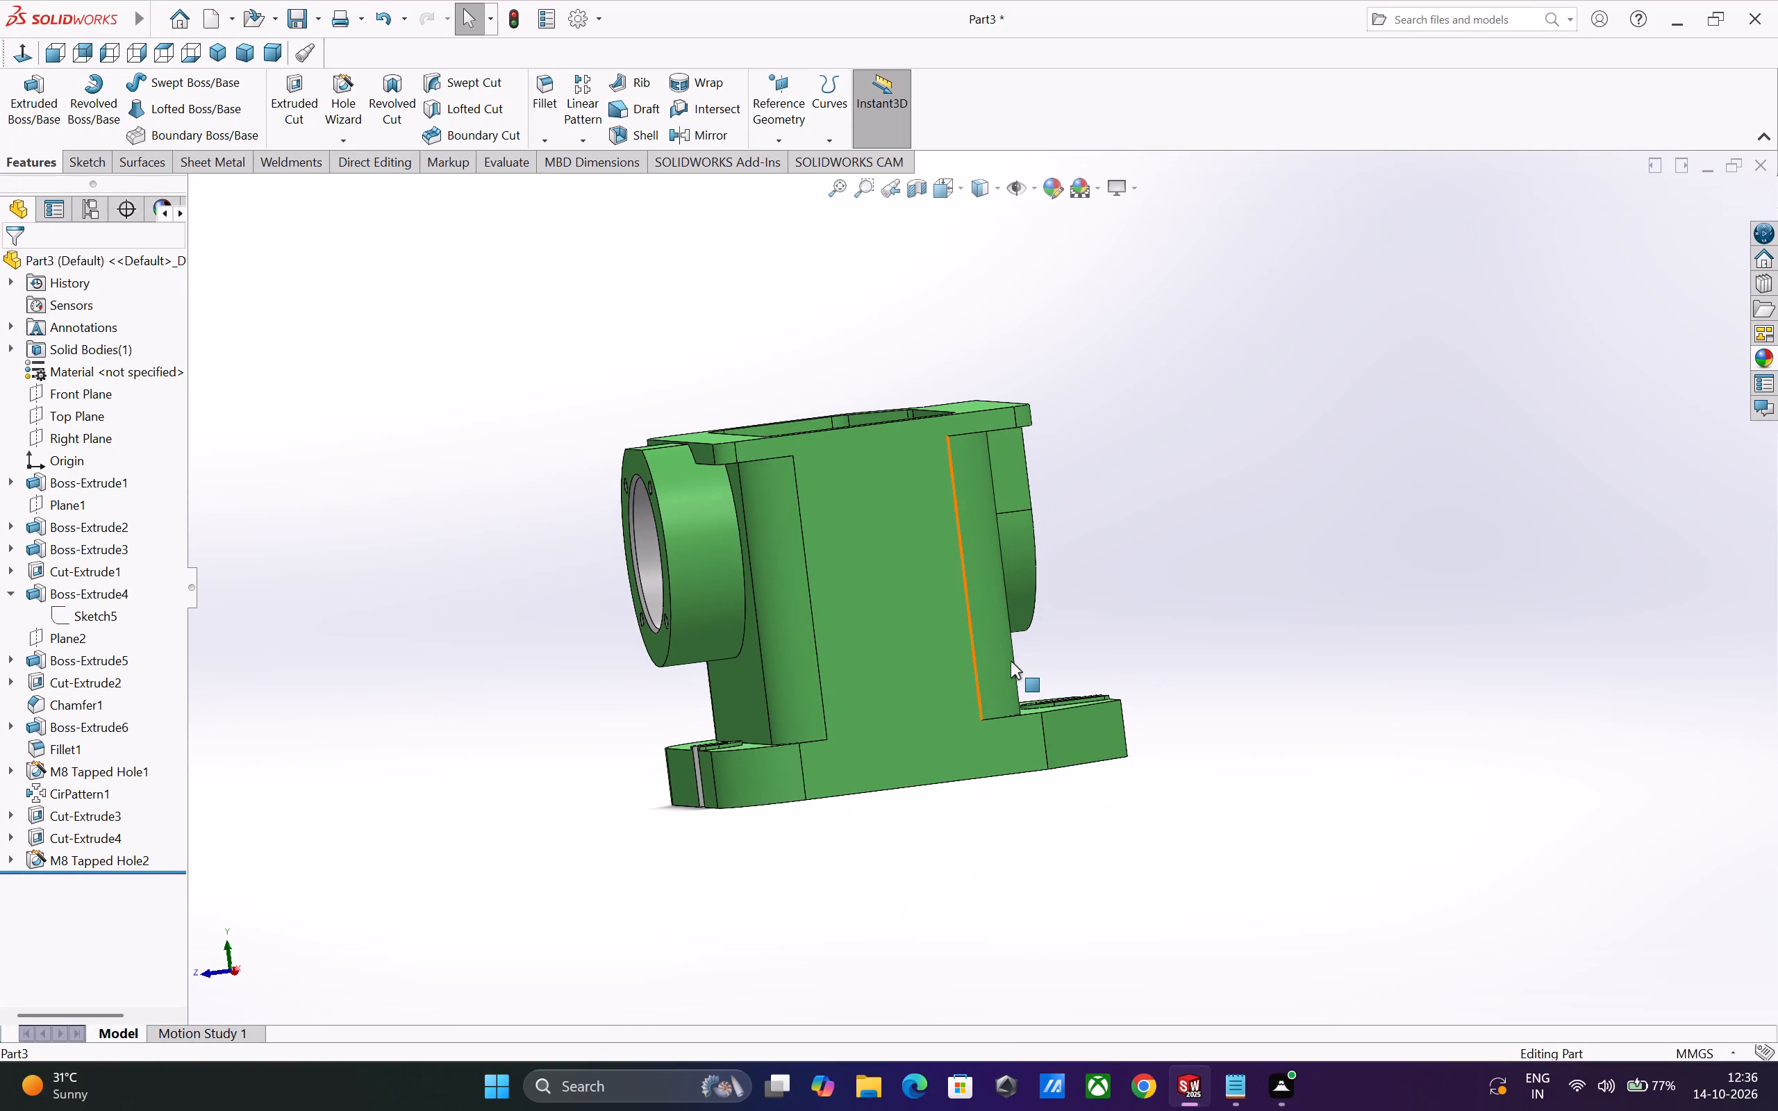
middle_click_drag(1001, 667, 987, 704)
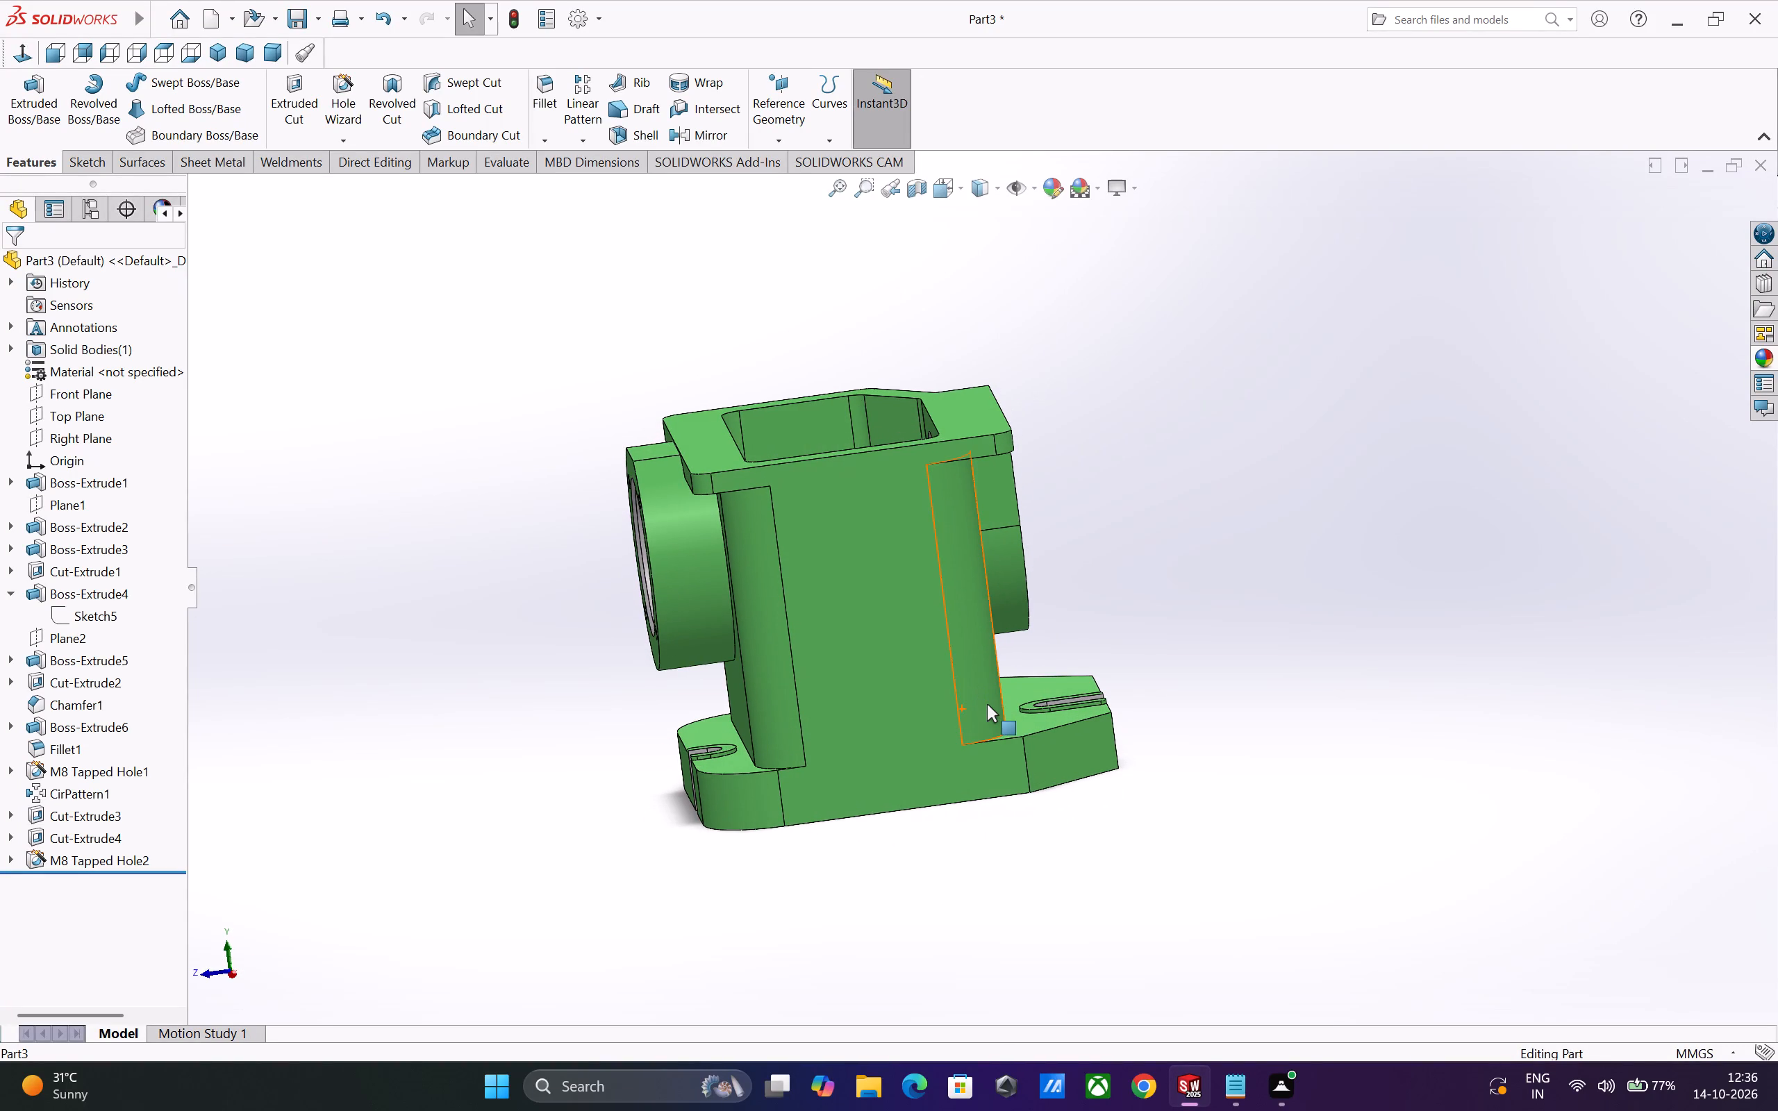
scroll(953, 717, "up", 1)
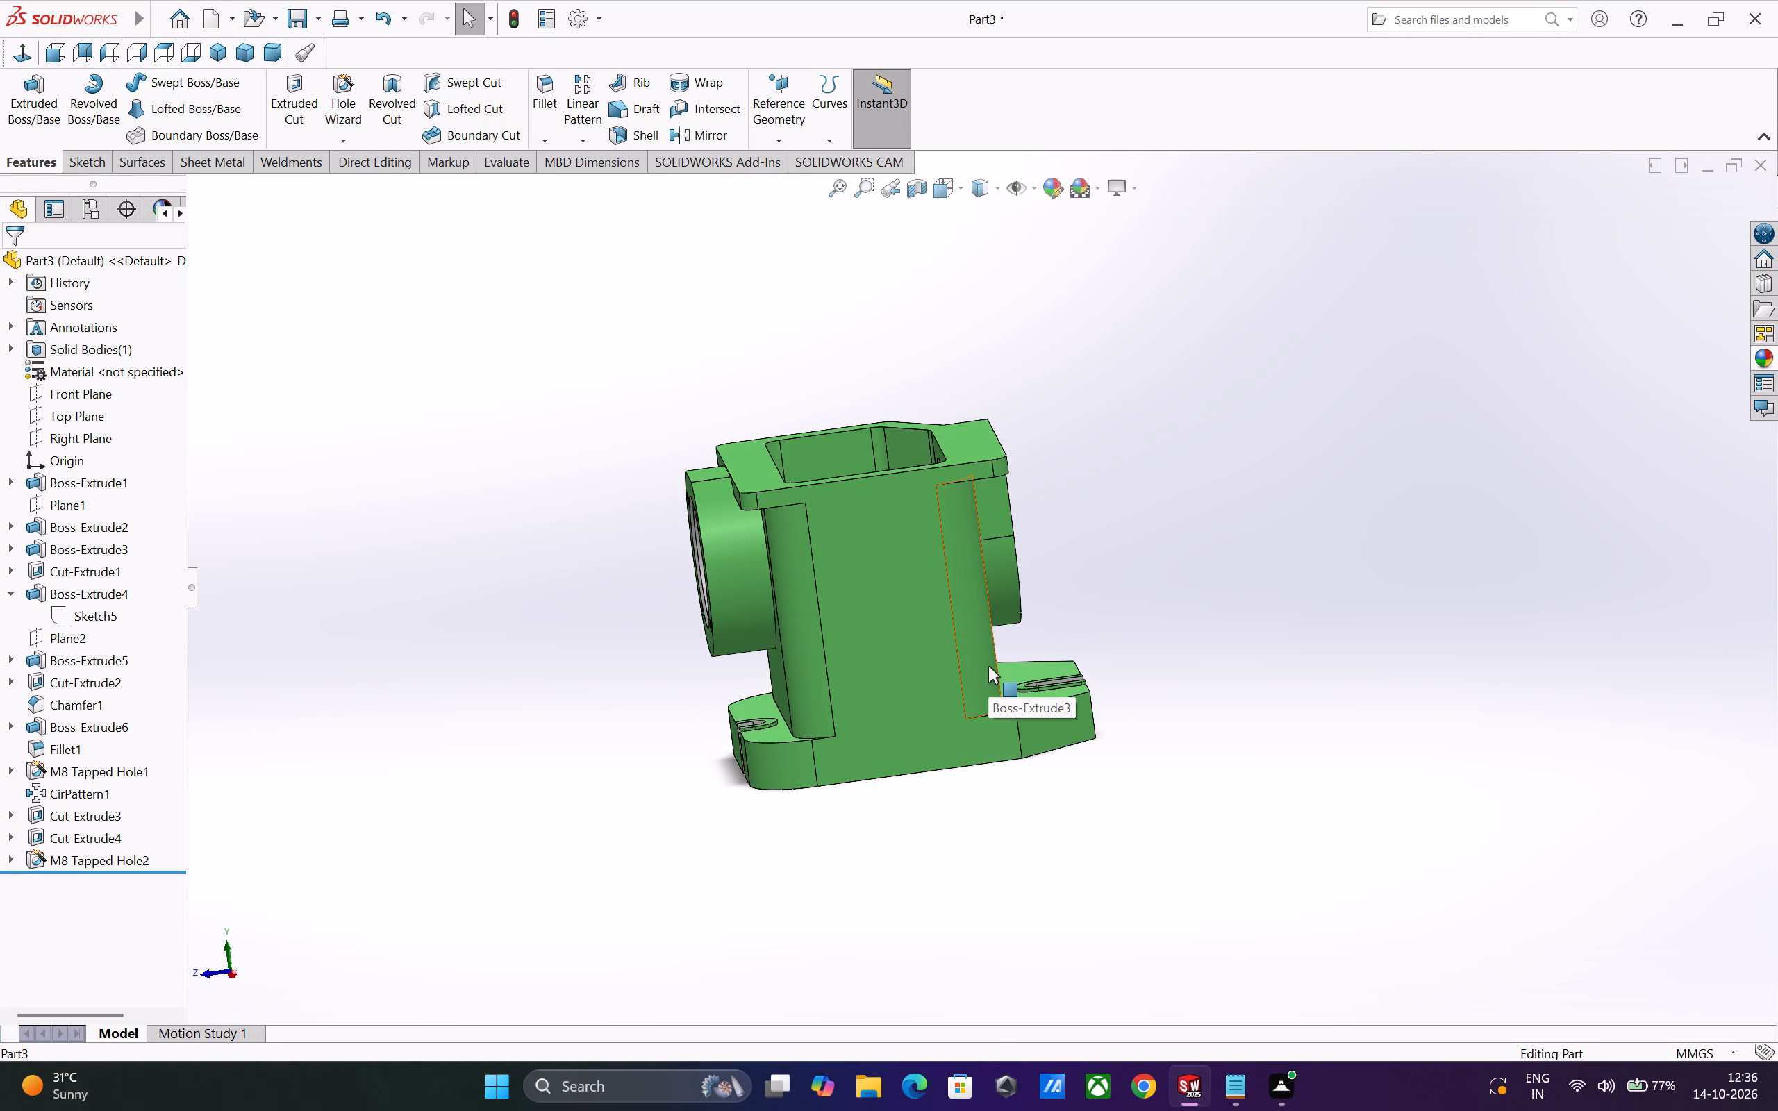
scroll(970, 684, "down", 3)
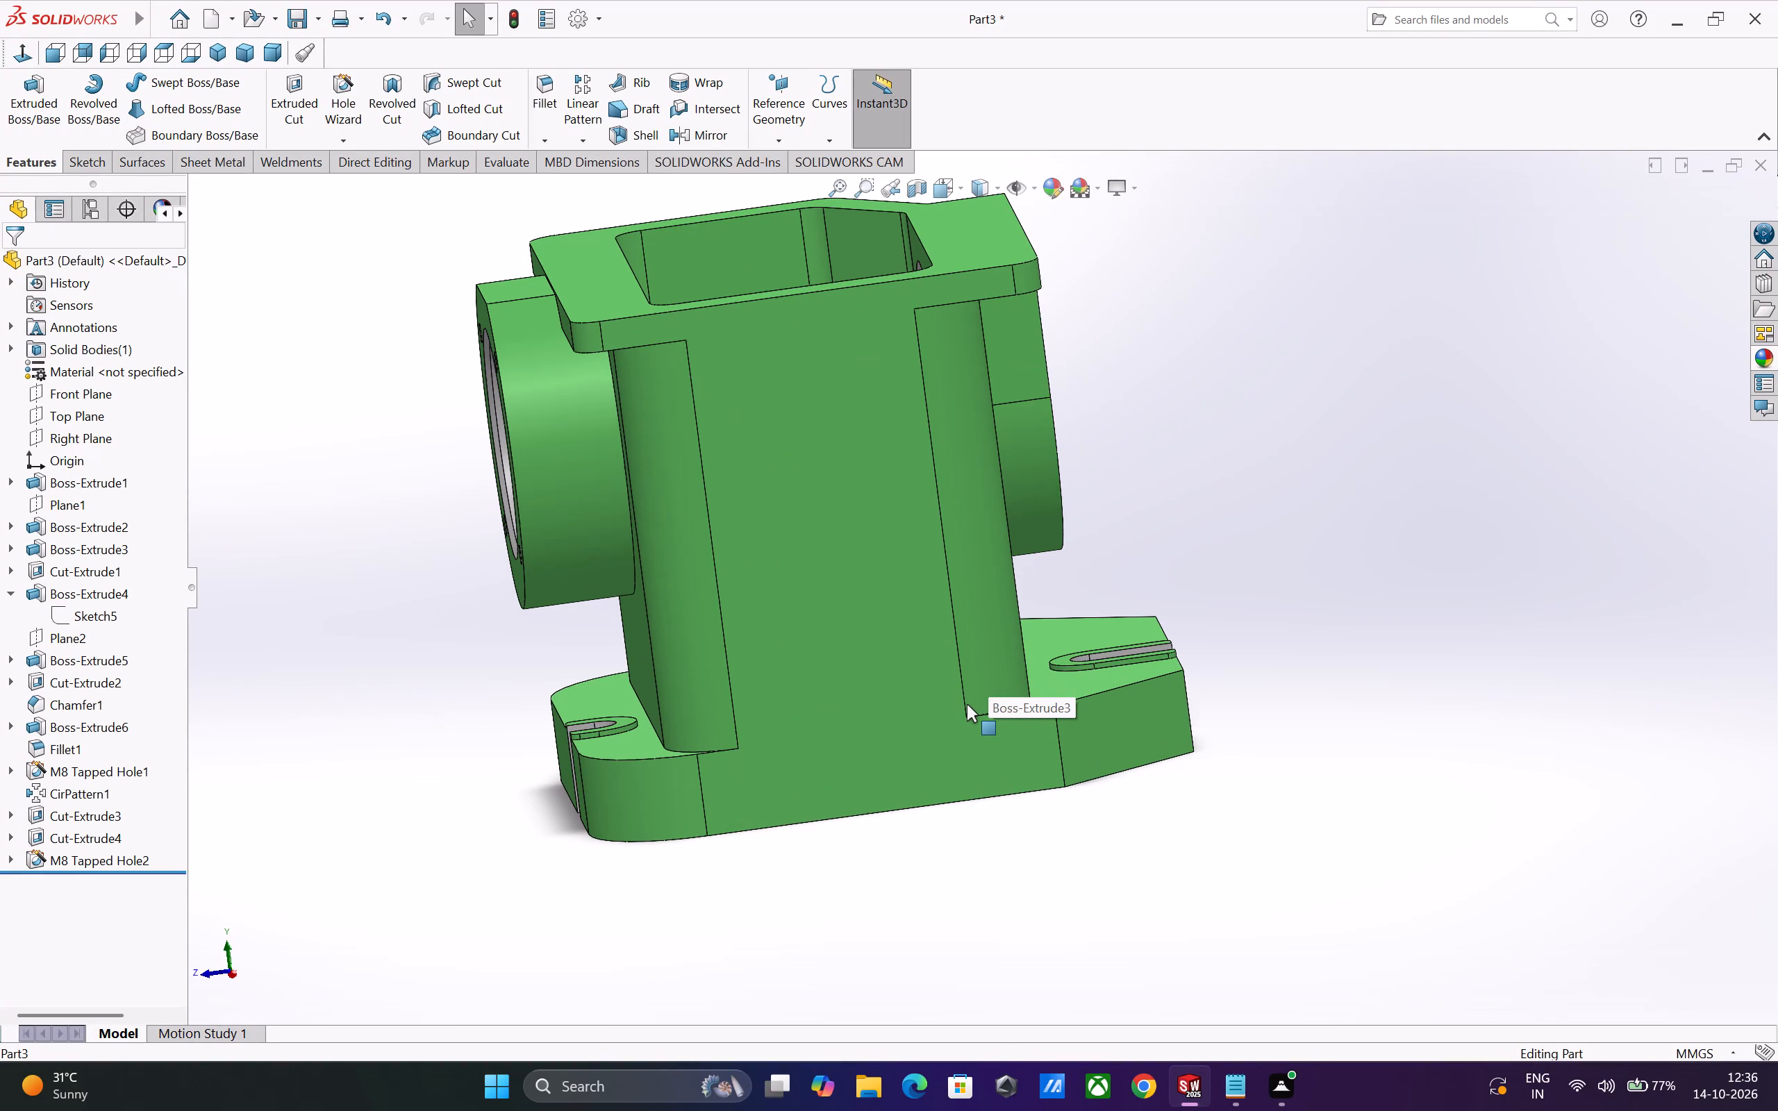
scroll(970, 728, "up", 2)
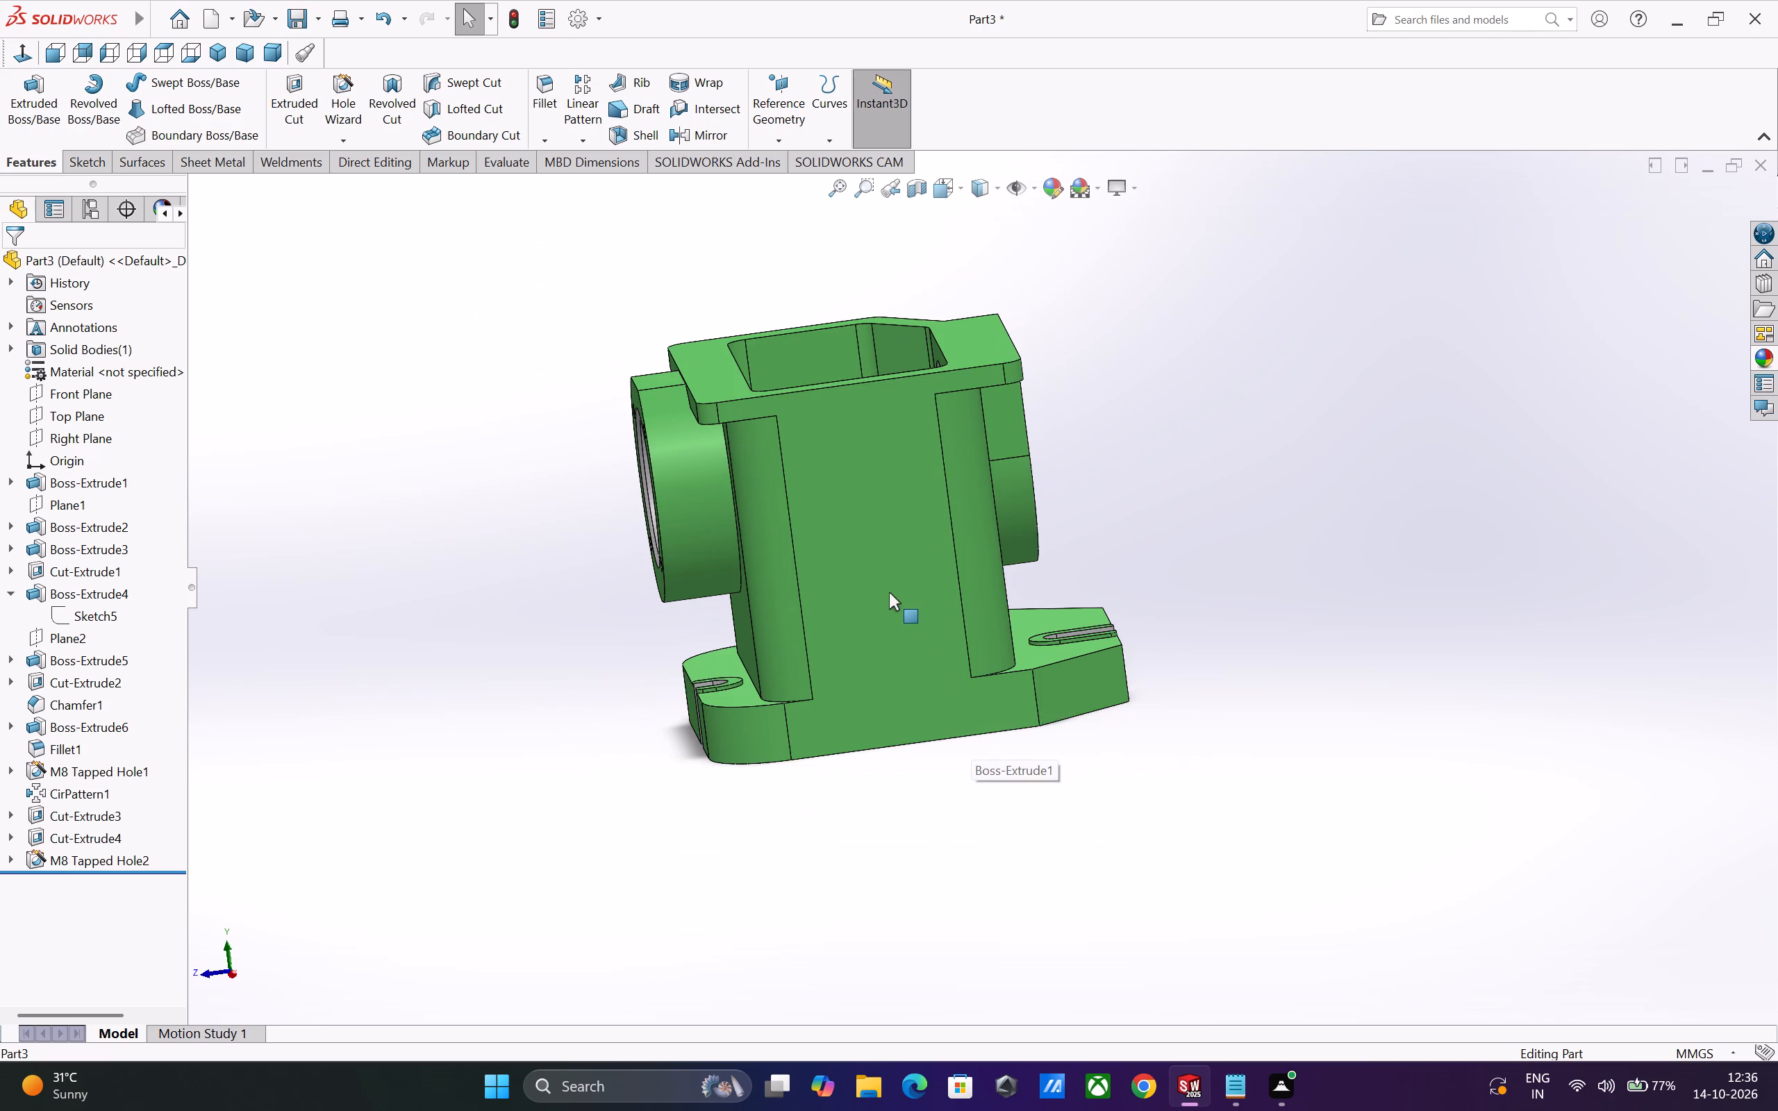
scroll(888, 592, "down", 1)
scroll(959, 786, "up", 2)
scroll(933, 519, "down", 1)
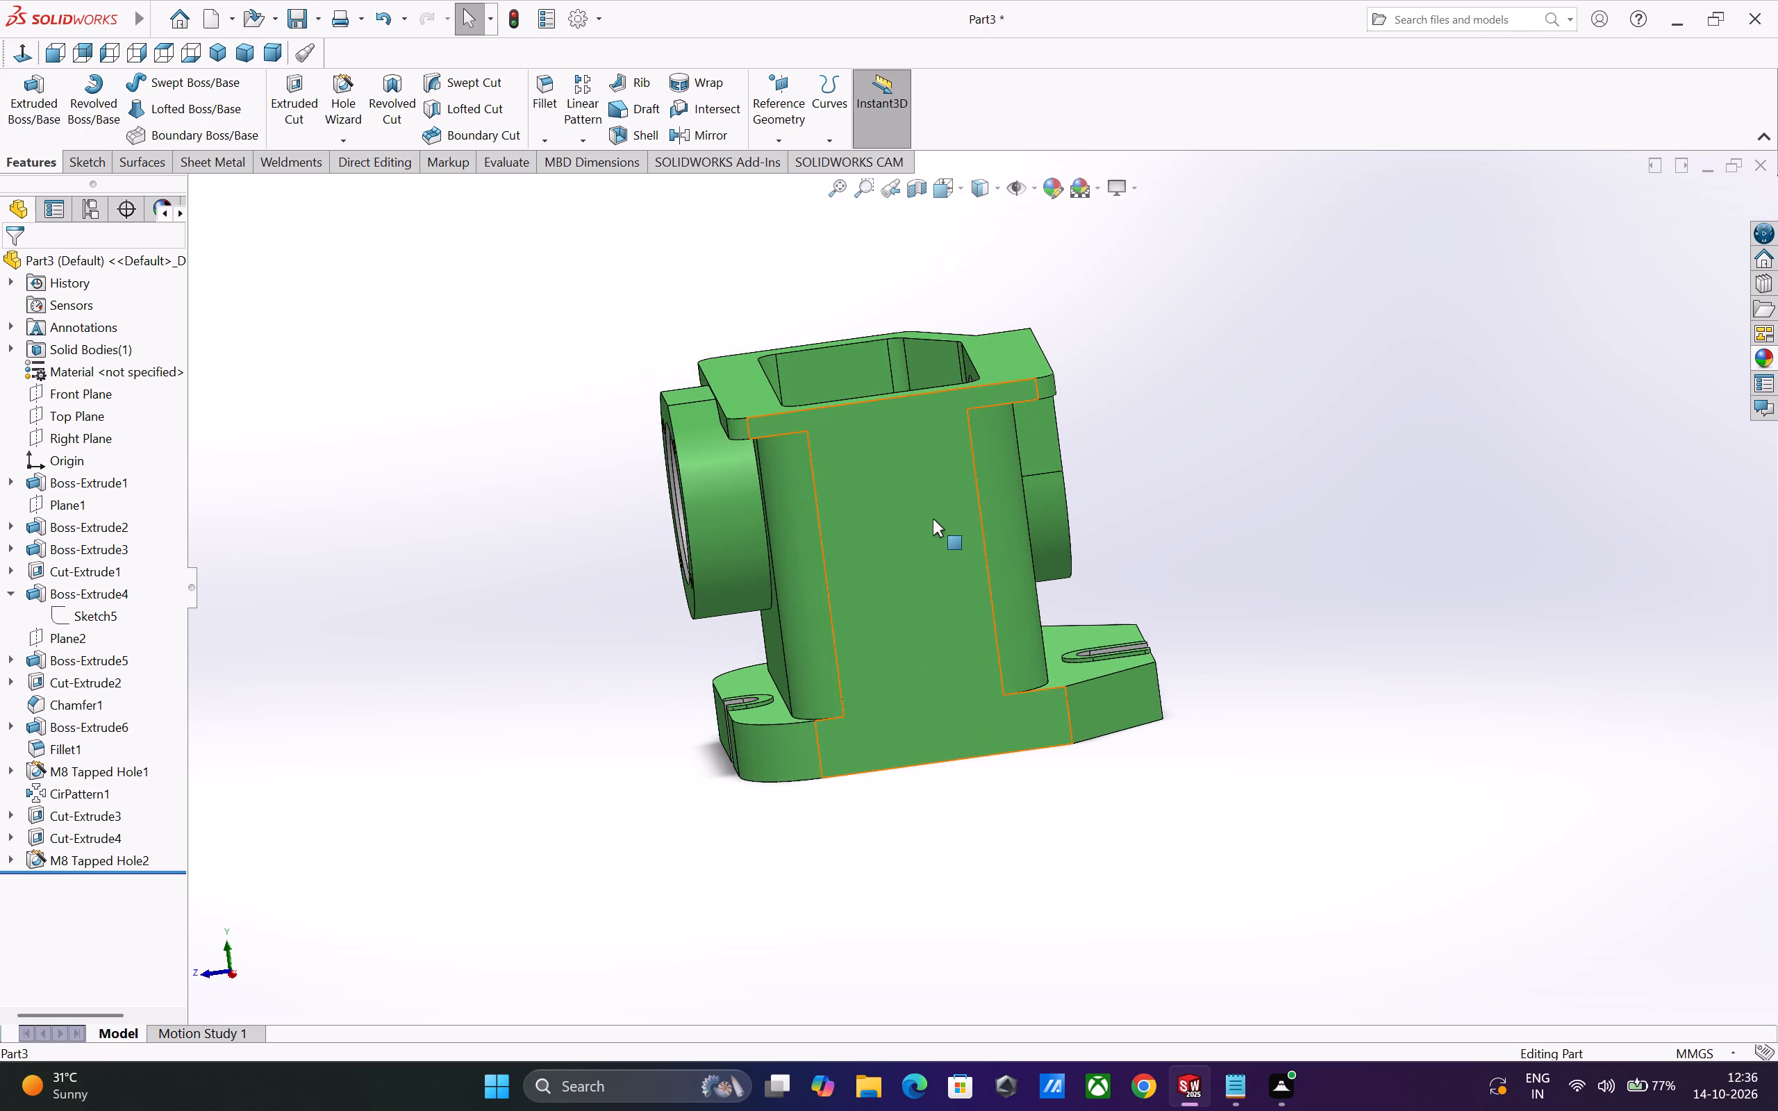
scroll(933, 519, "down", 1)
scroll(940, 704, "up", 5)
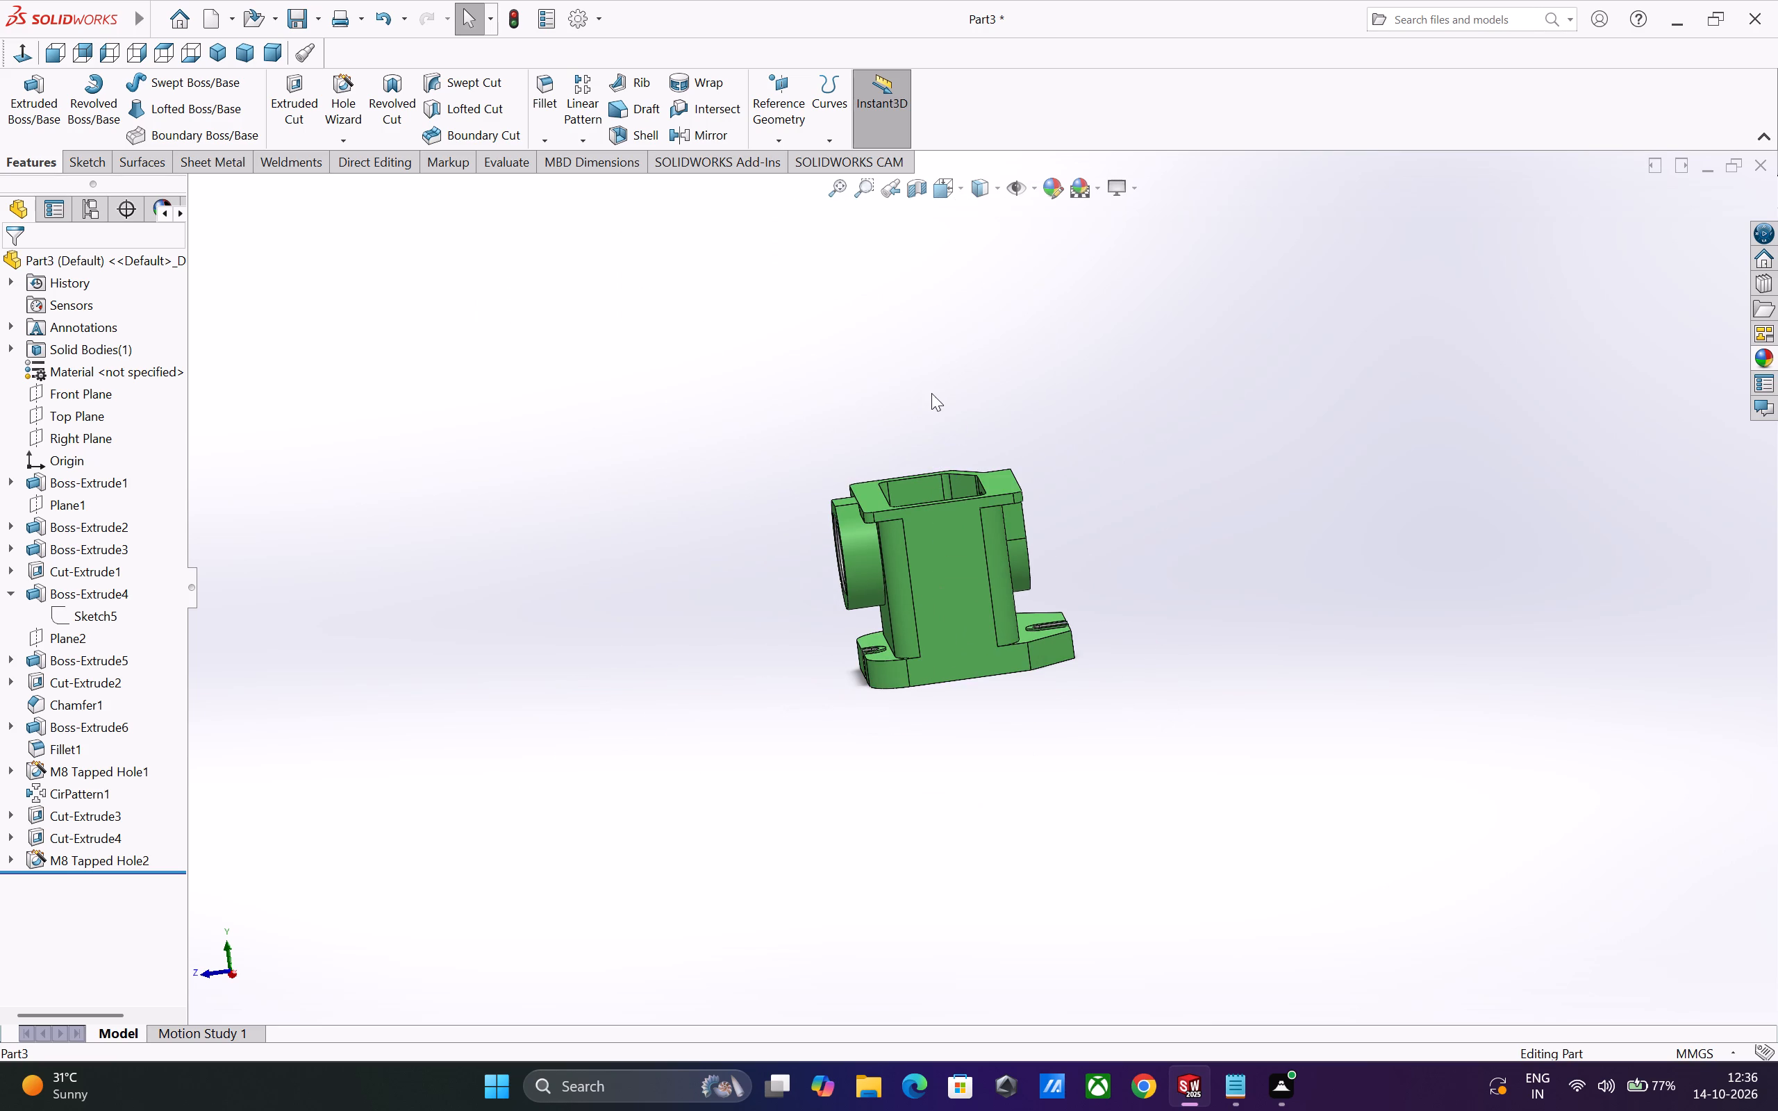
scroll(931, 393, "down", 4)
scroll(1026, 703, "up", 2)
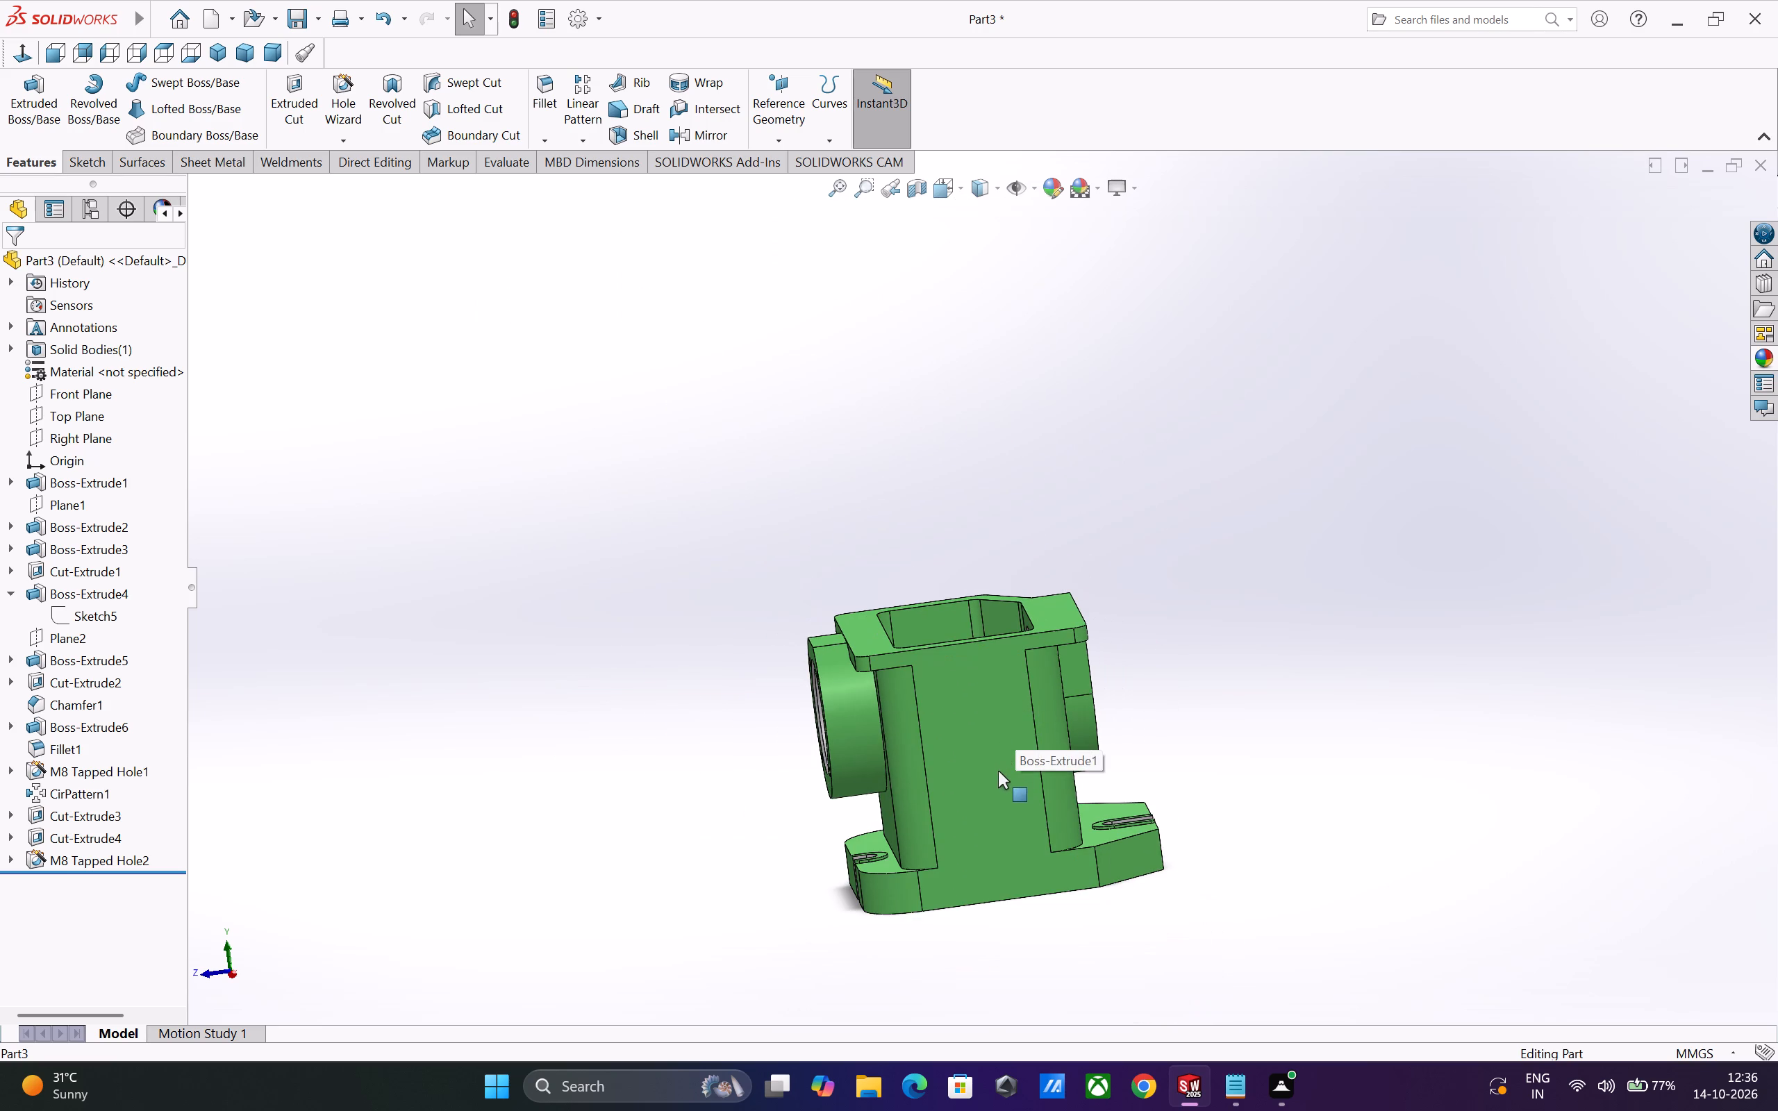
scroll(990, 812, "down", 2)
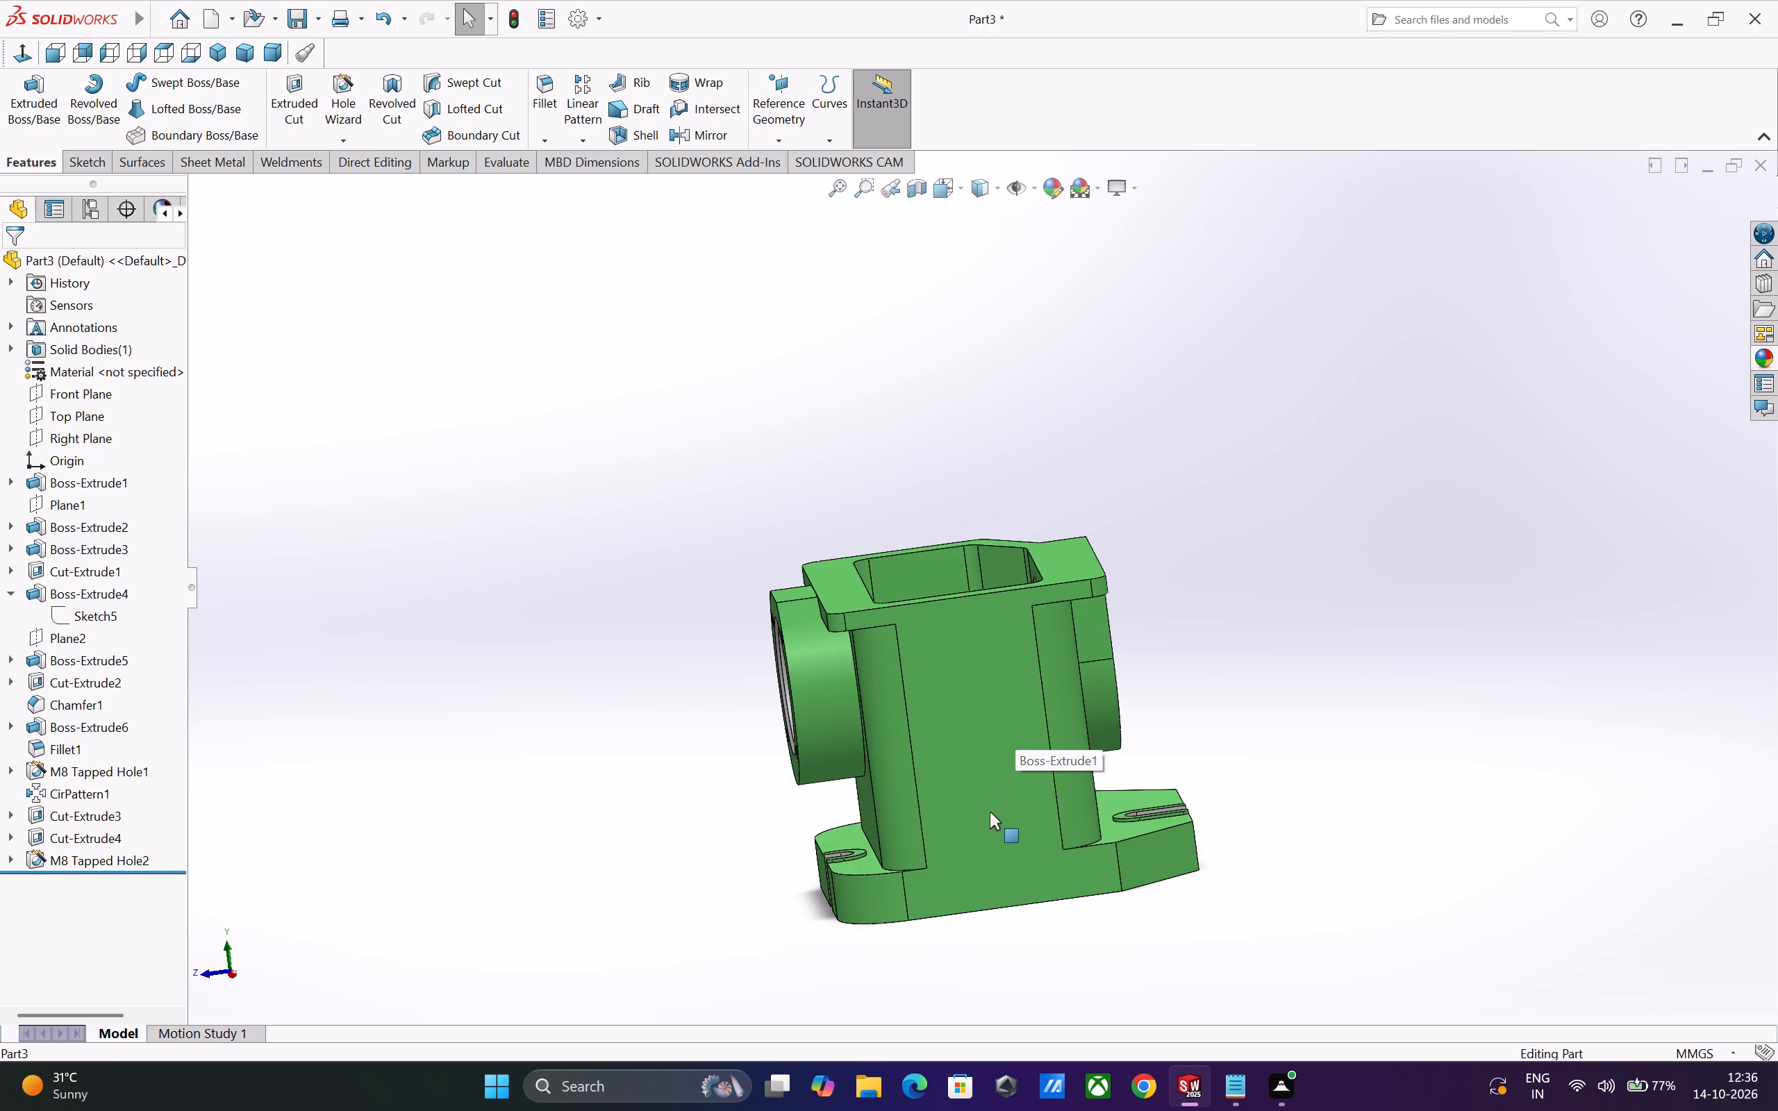
Examine the housing's plain side wall from a distance and around to the flanged bore side.
scroll(990, 812, "up", 2)
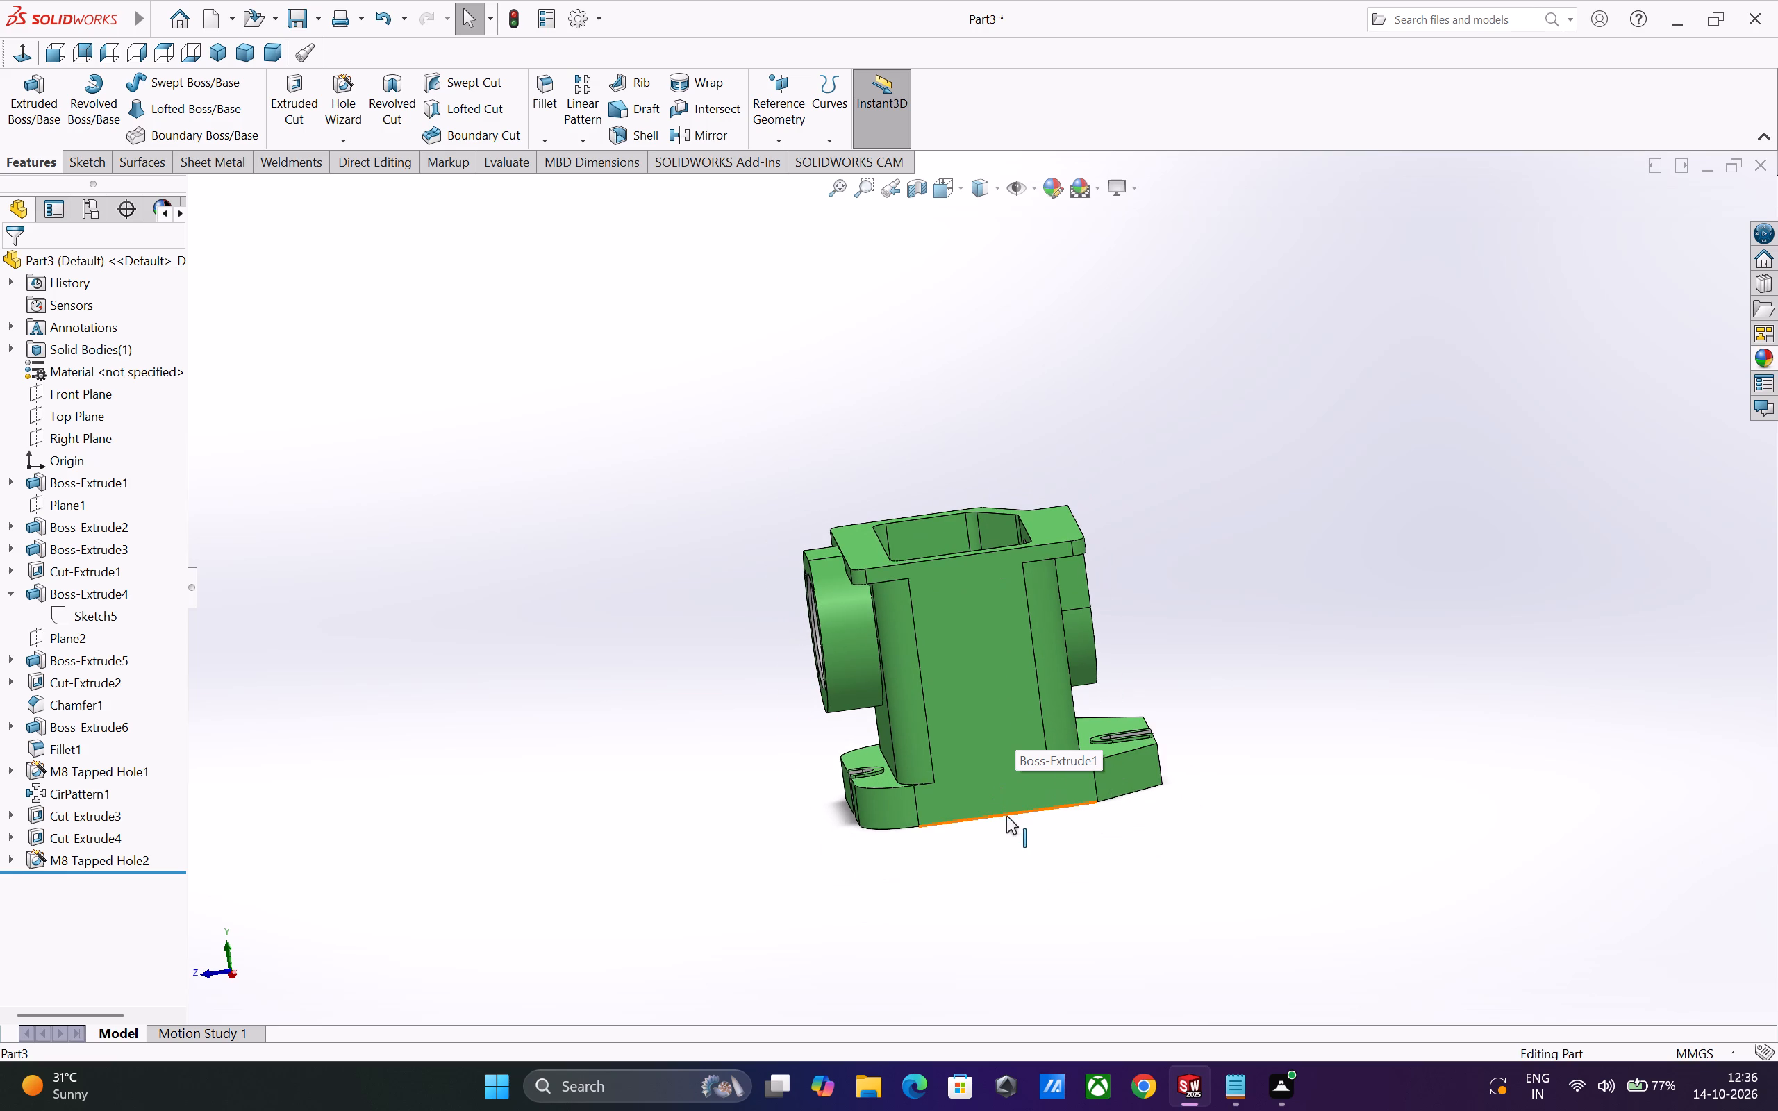
scroll(1006, 816, "up", 2)
scroll(1006, 816, "down", 1)
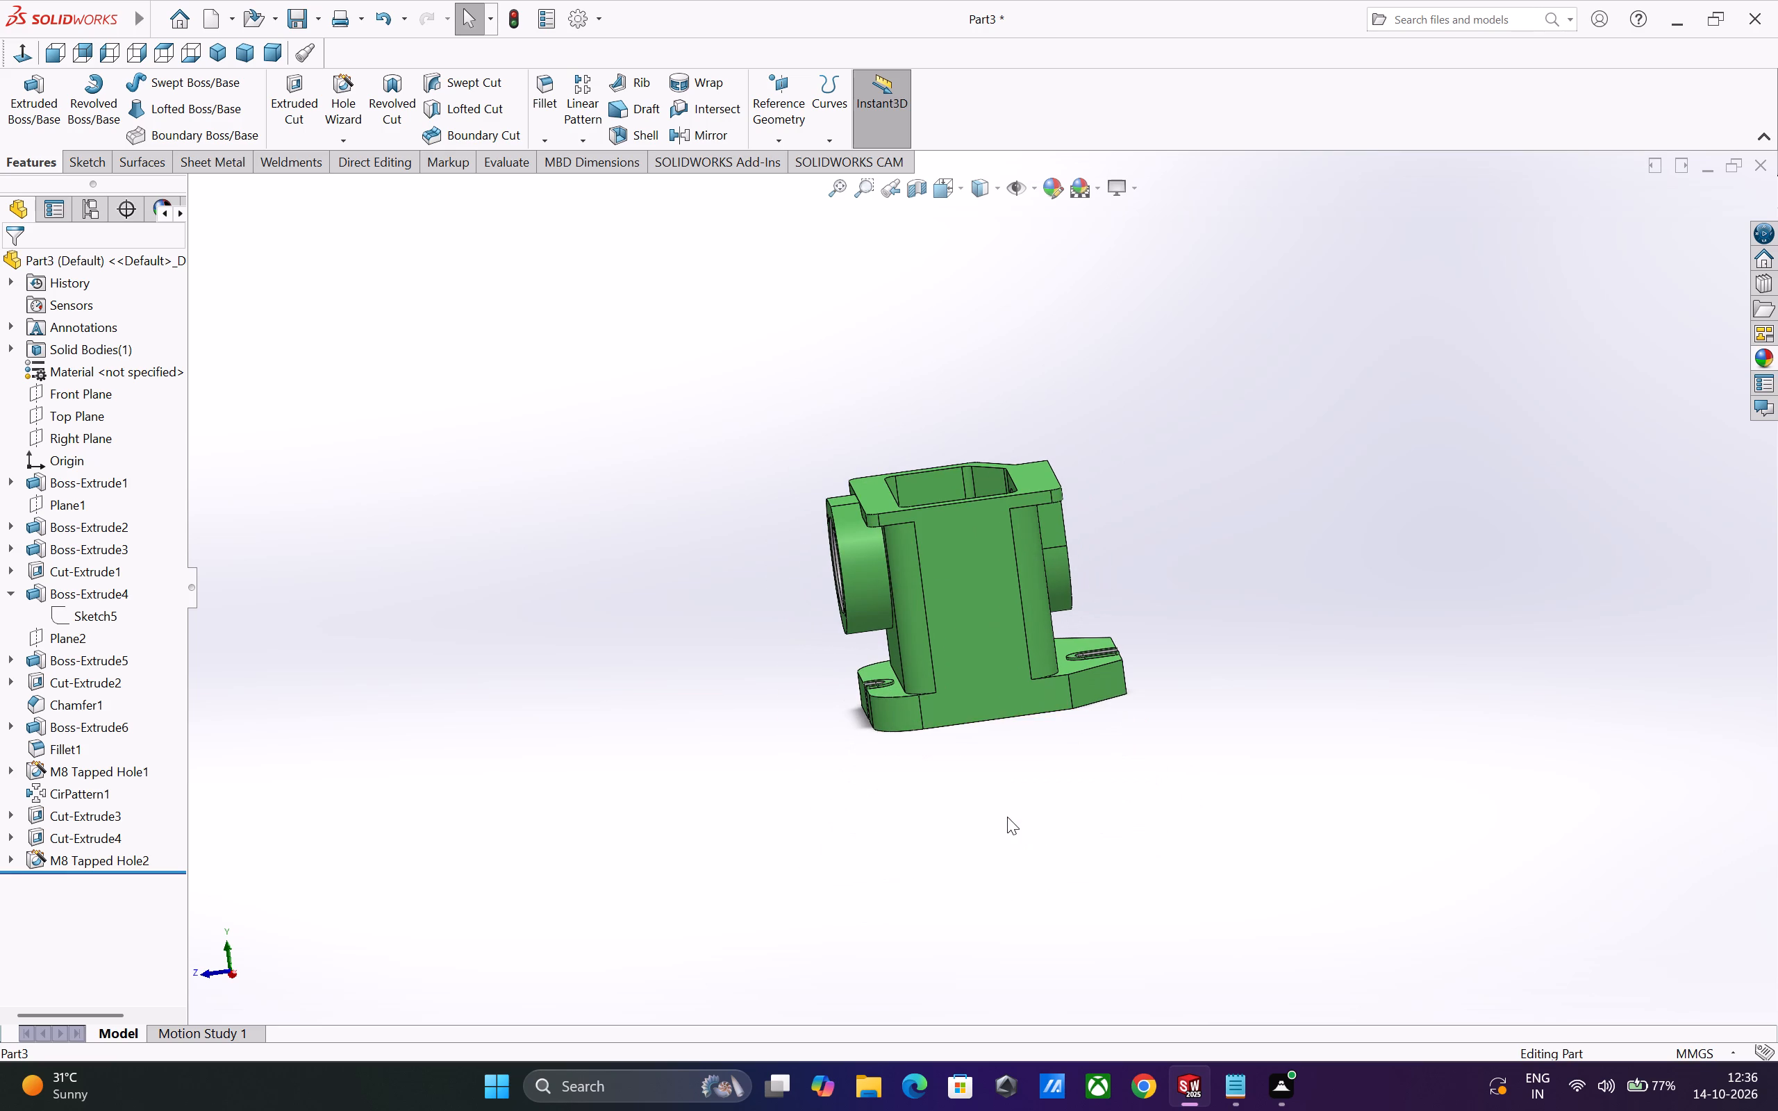
scroll(970, 672, "down", 2)
middle_click_drag(974, 668, 1011, 662)
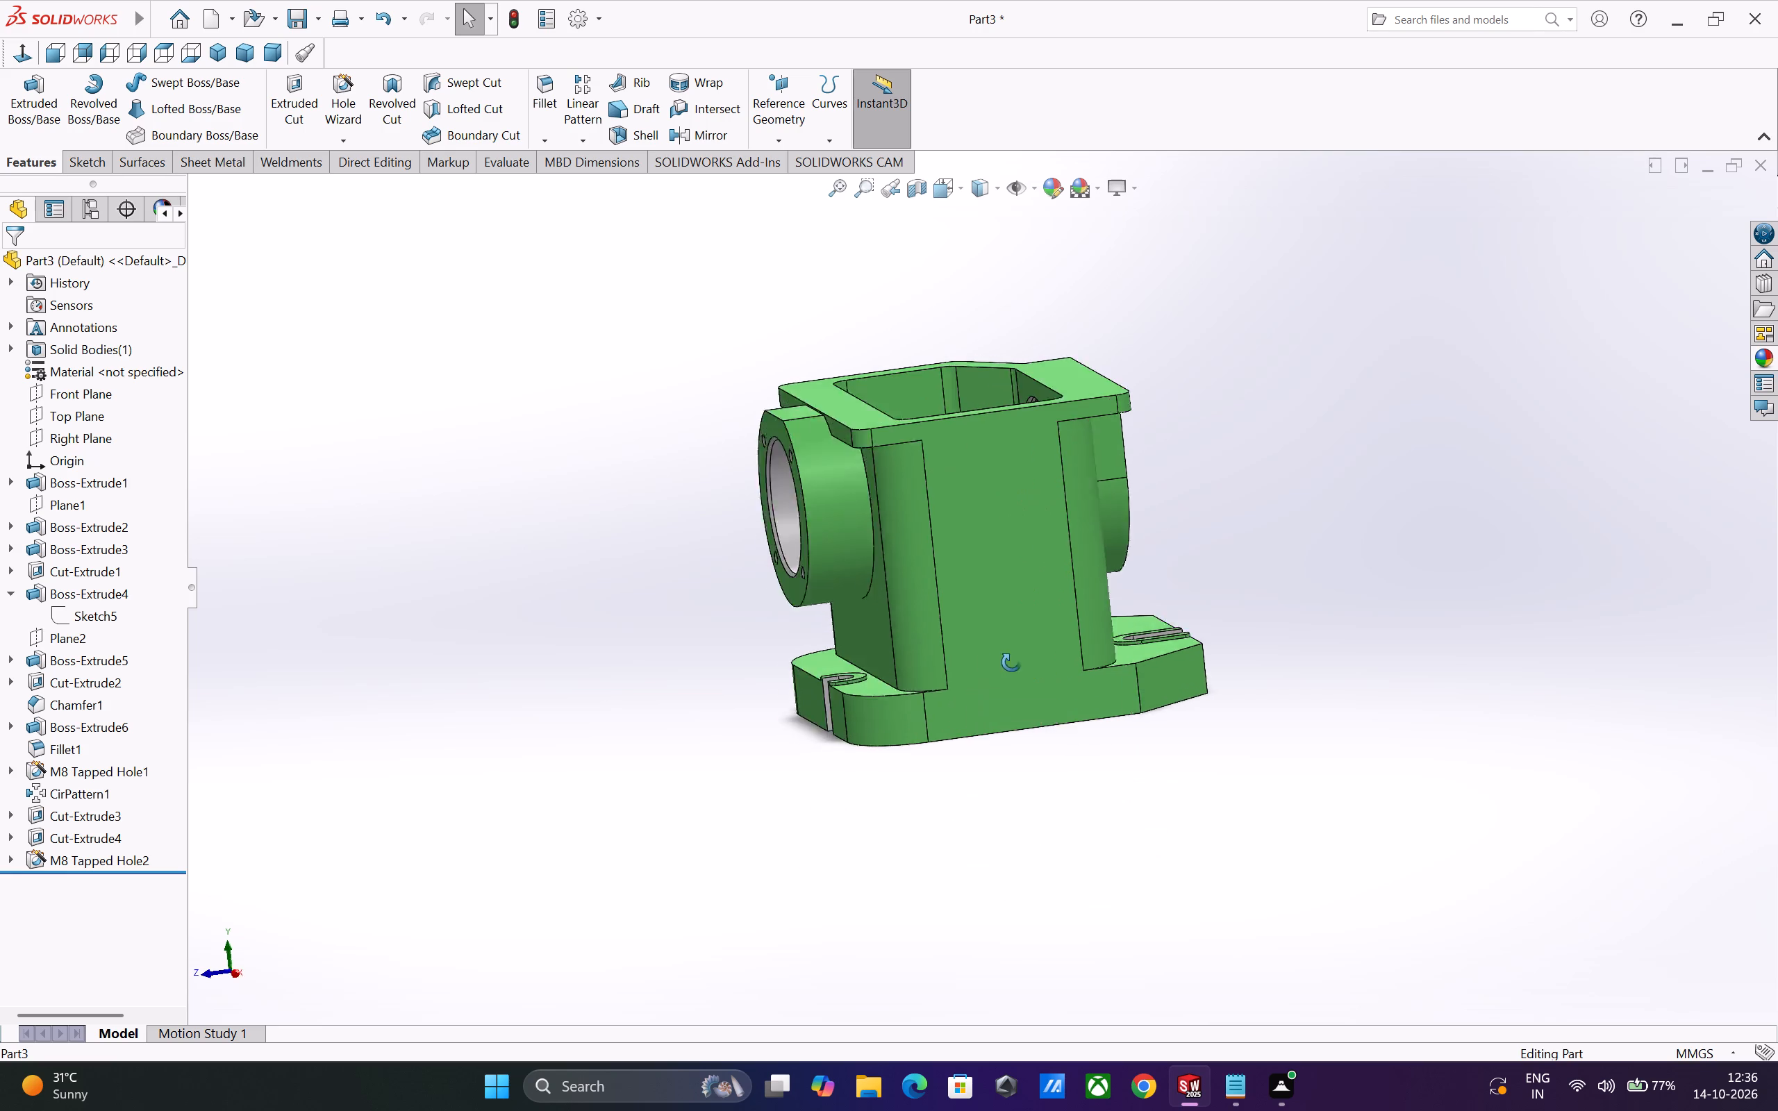
middle_click_drag(1011, 662, 1062, 659)
Inspect the housing's interior with temporary section views through the Front Plane at several offsets and through the Right Plane.
left_click(917, 194)
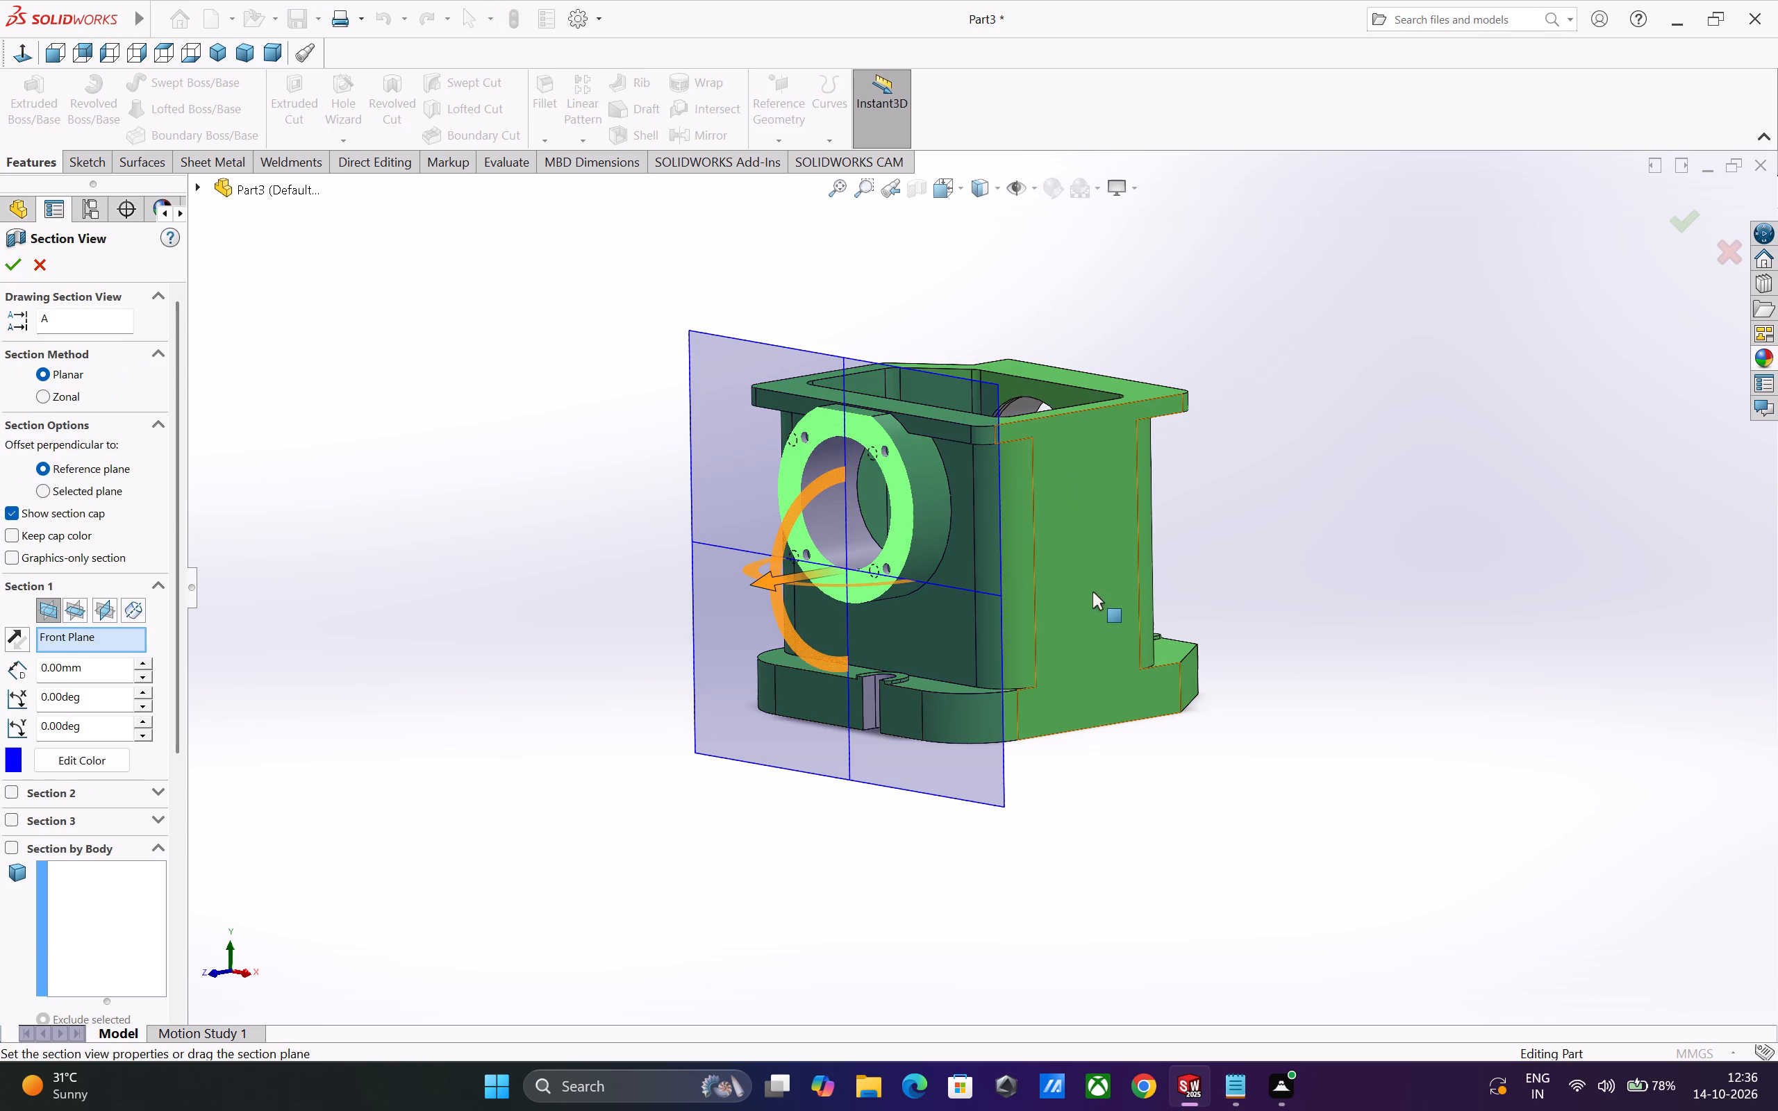
left_click_drag(771, 585, 826, 553)
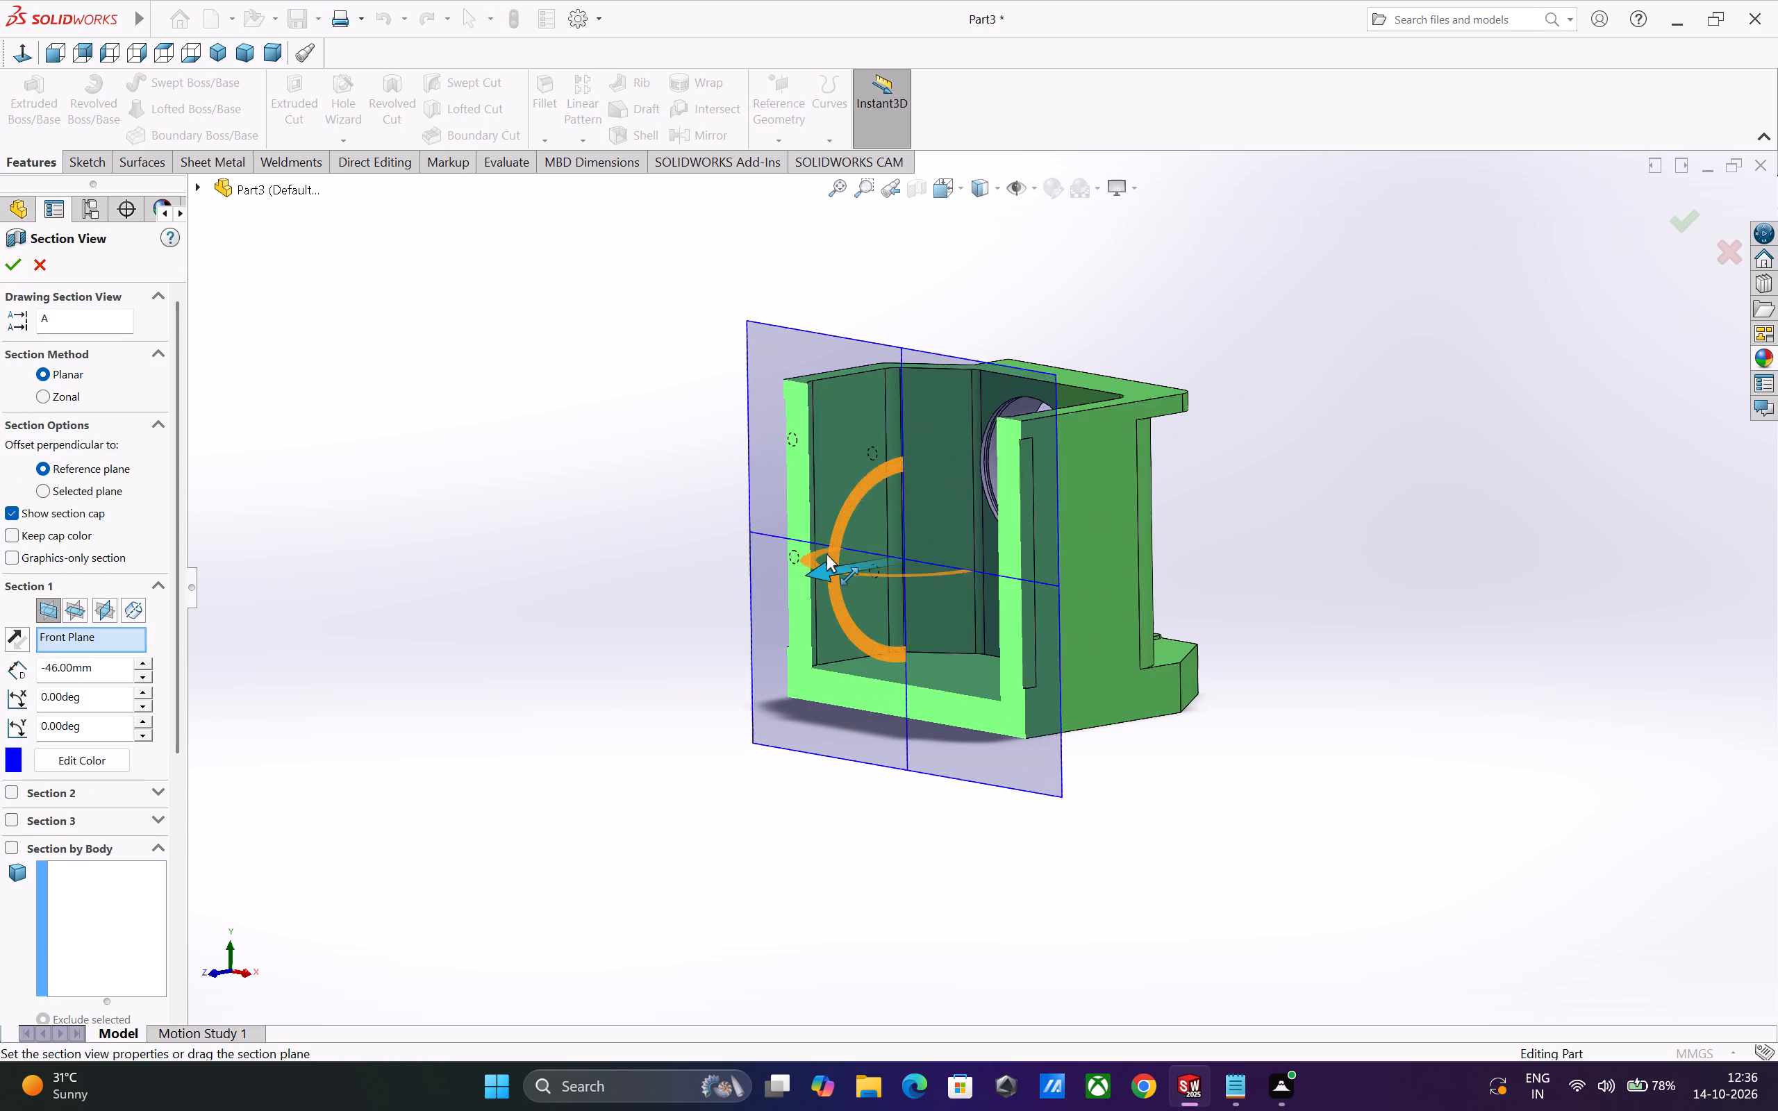
left_click_drag(826, 553, 760, 599)
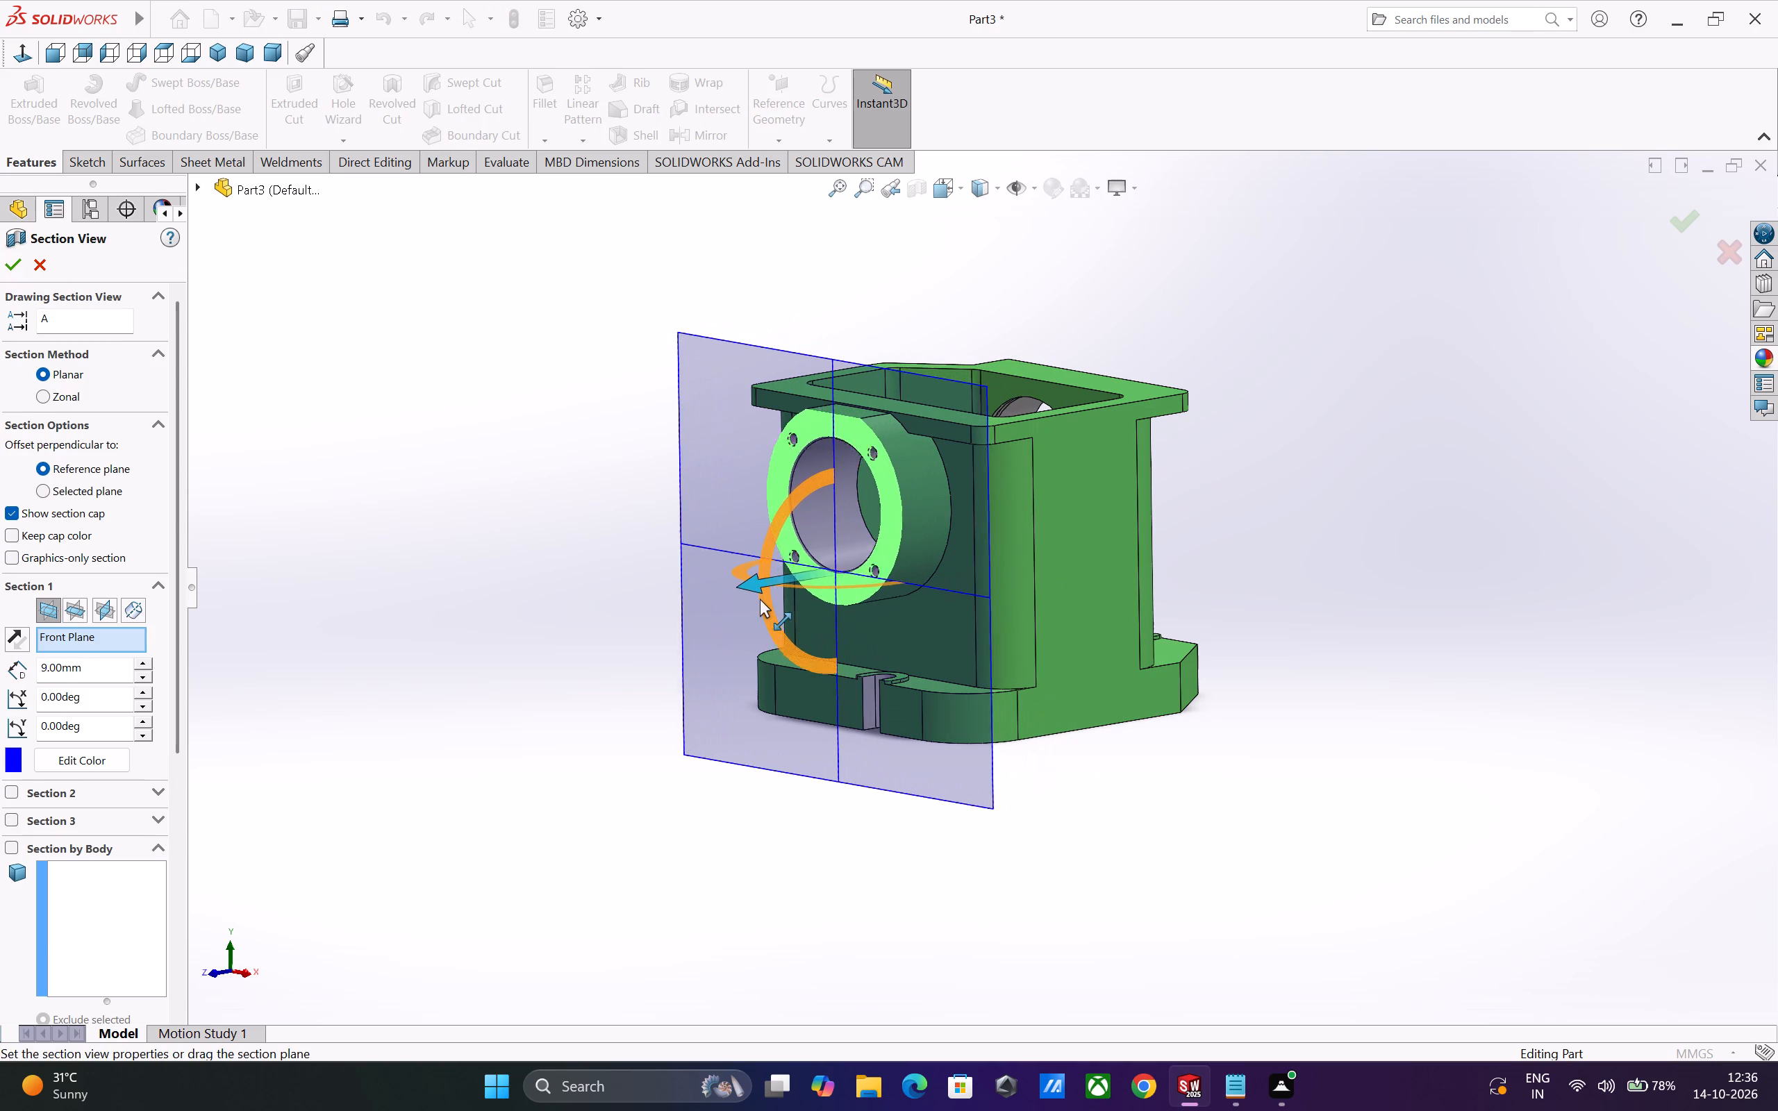
left_click_drag(760, 599, 745, 608)
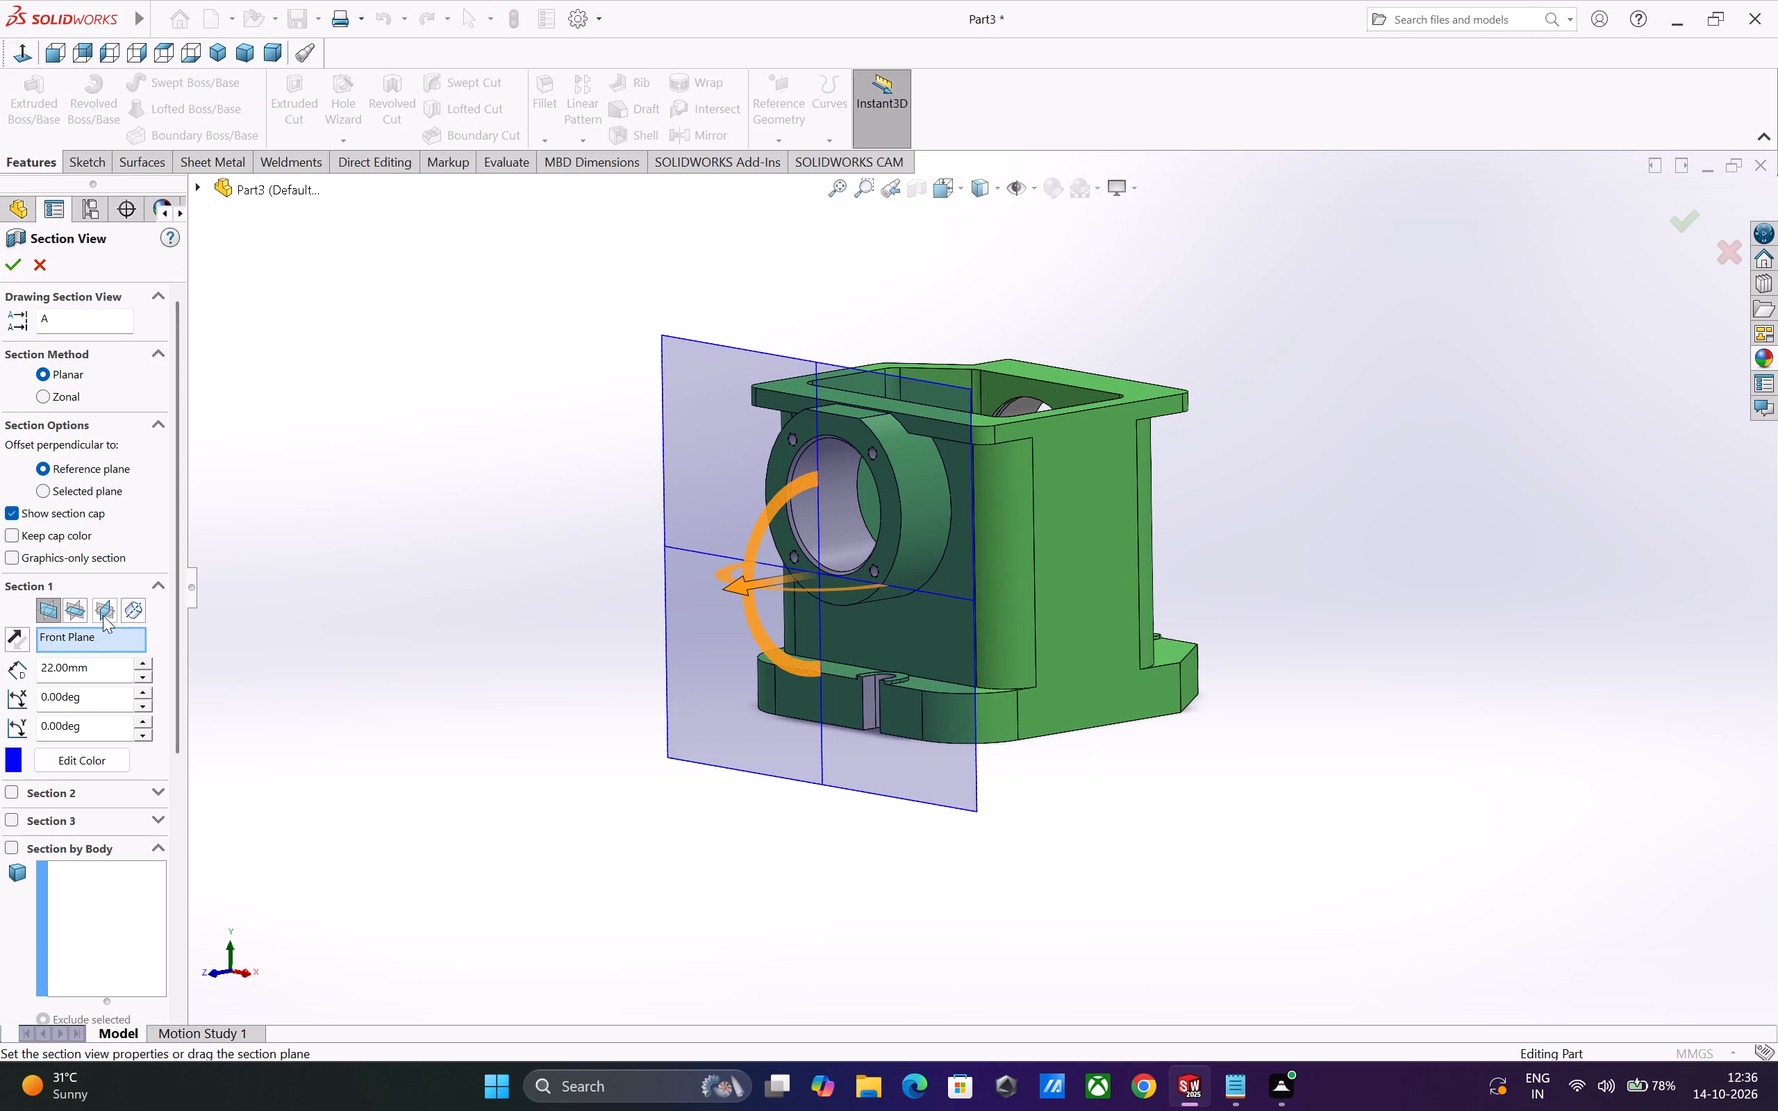
left_click(103, 615)
middle_click_drag(1260, 802, 1232, 819)
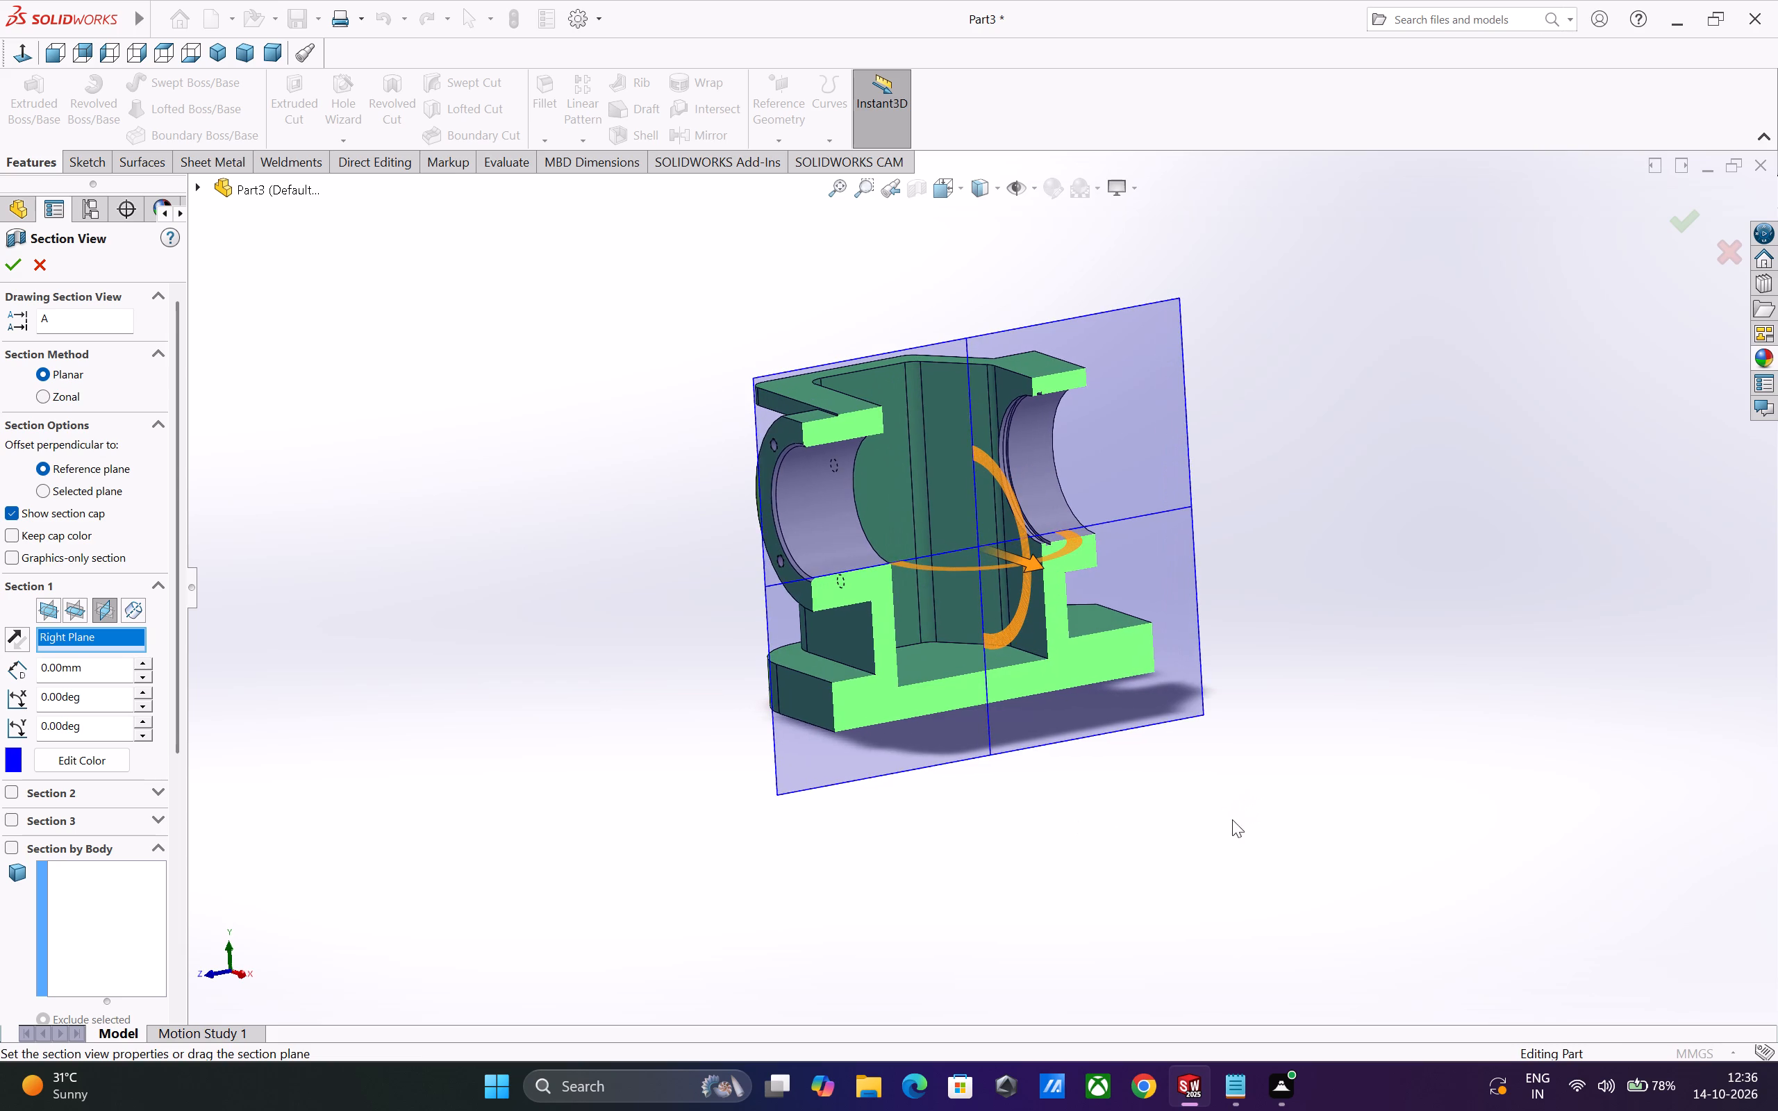
left_click(17, 269)
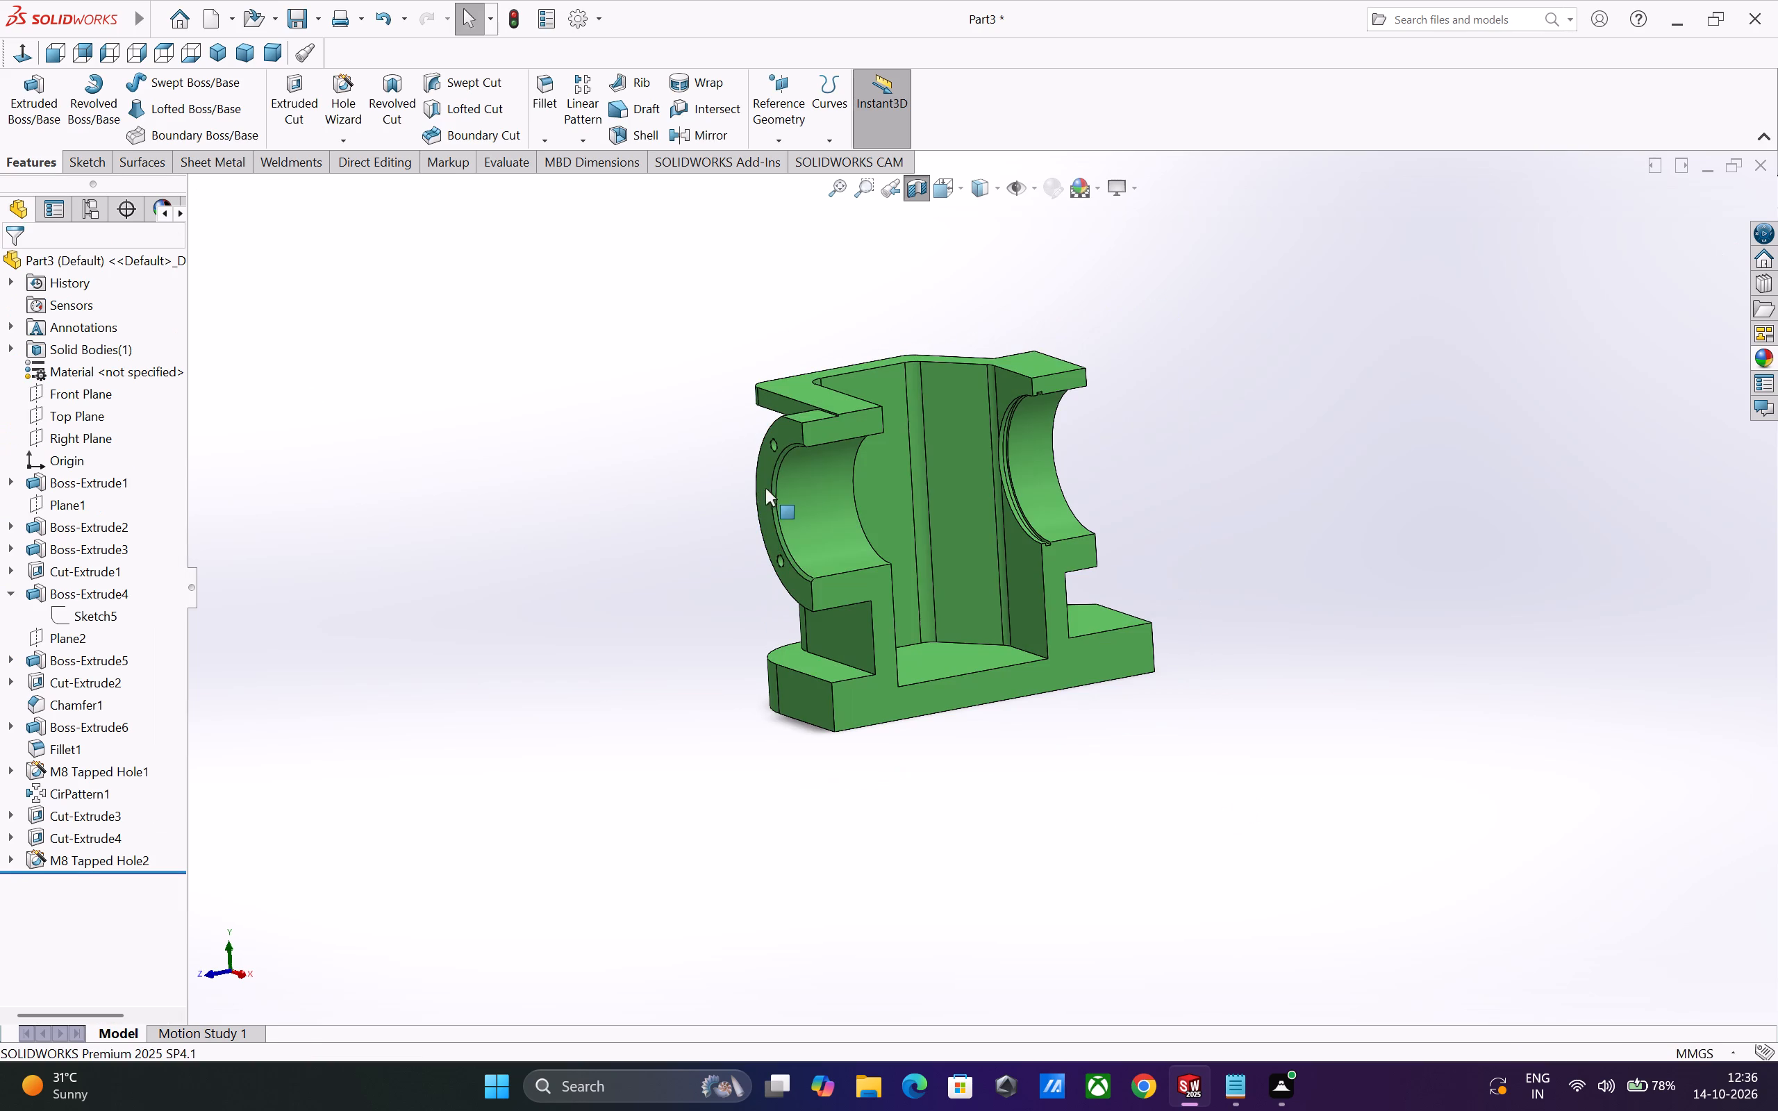
left_click(922, 189)
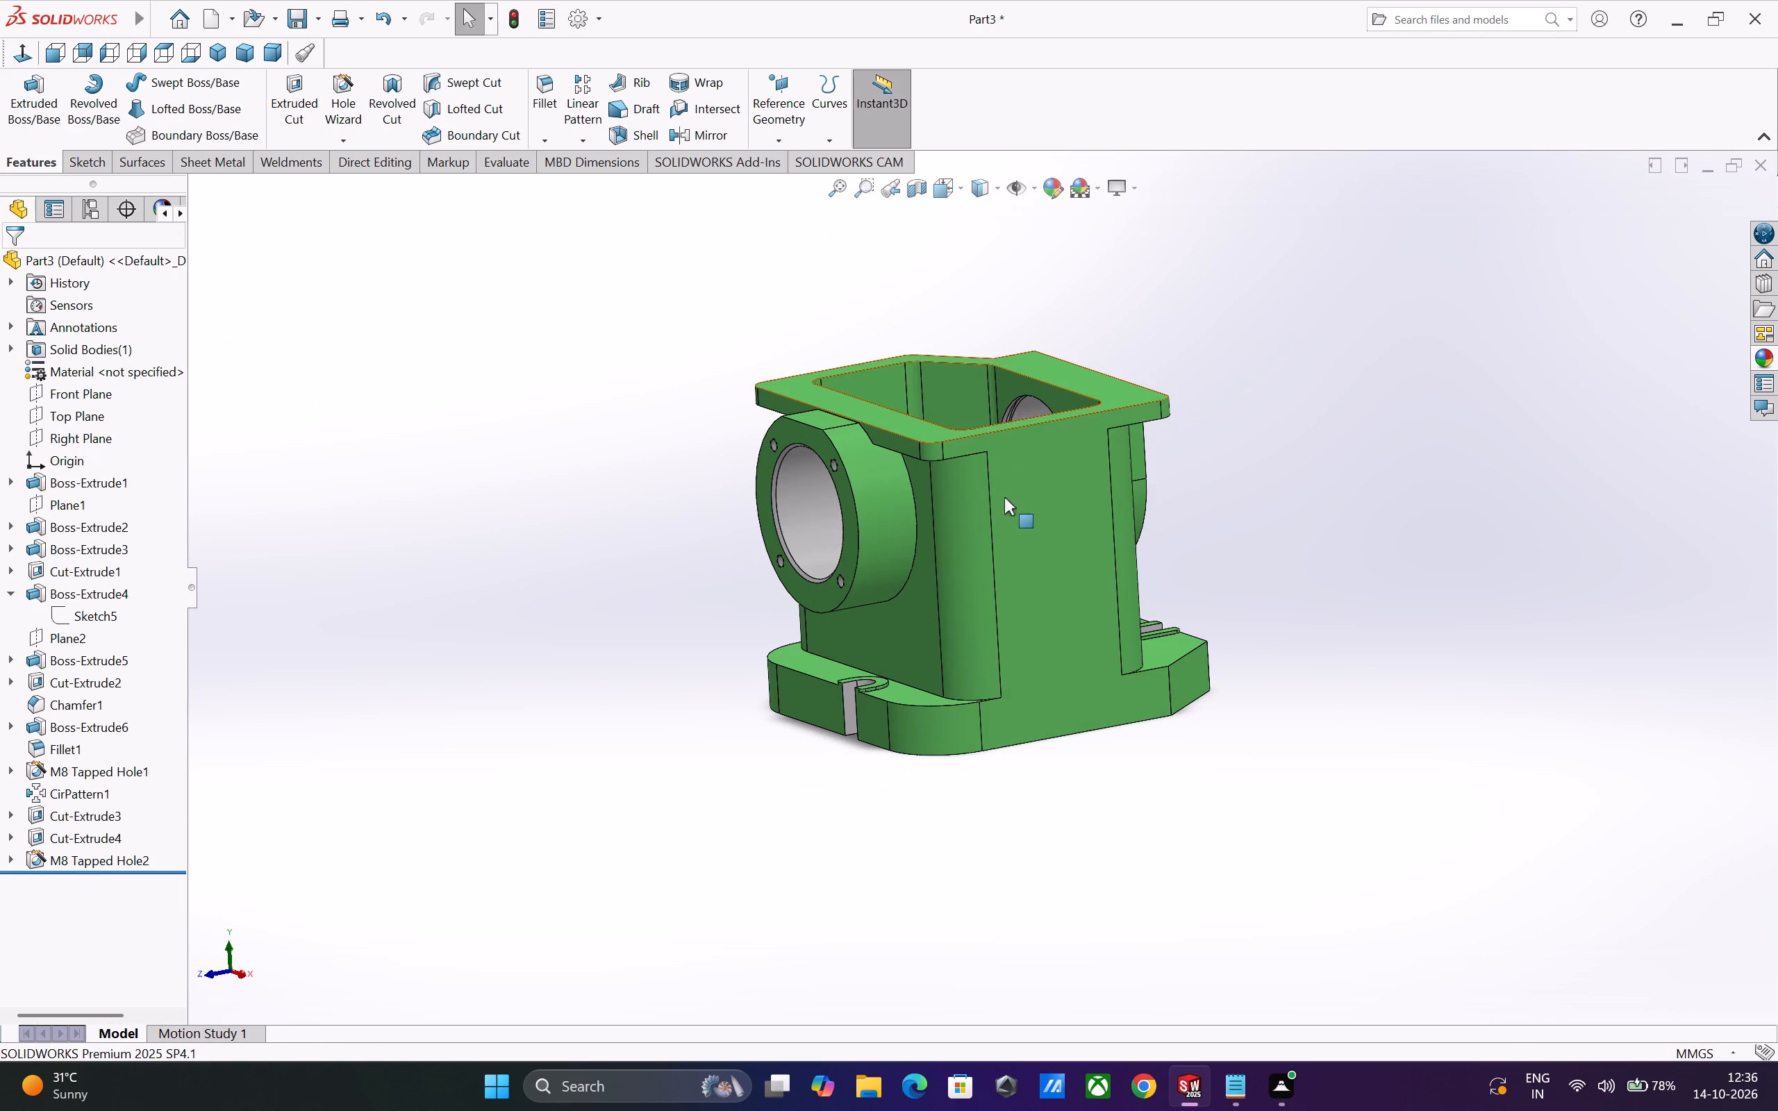
On the plain side wall, sketch a corner rectangle about 39 × 47 mm with a smaller one about 21 × 26 mm inside it.
left_click(1028, 546)
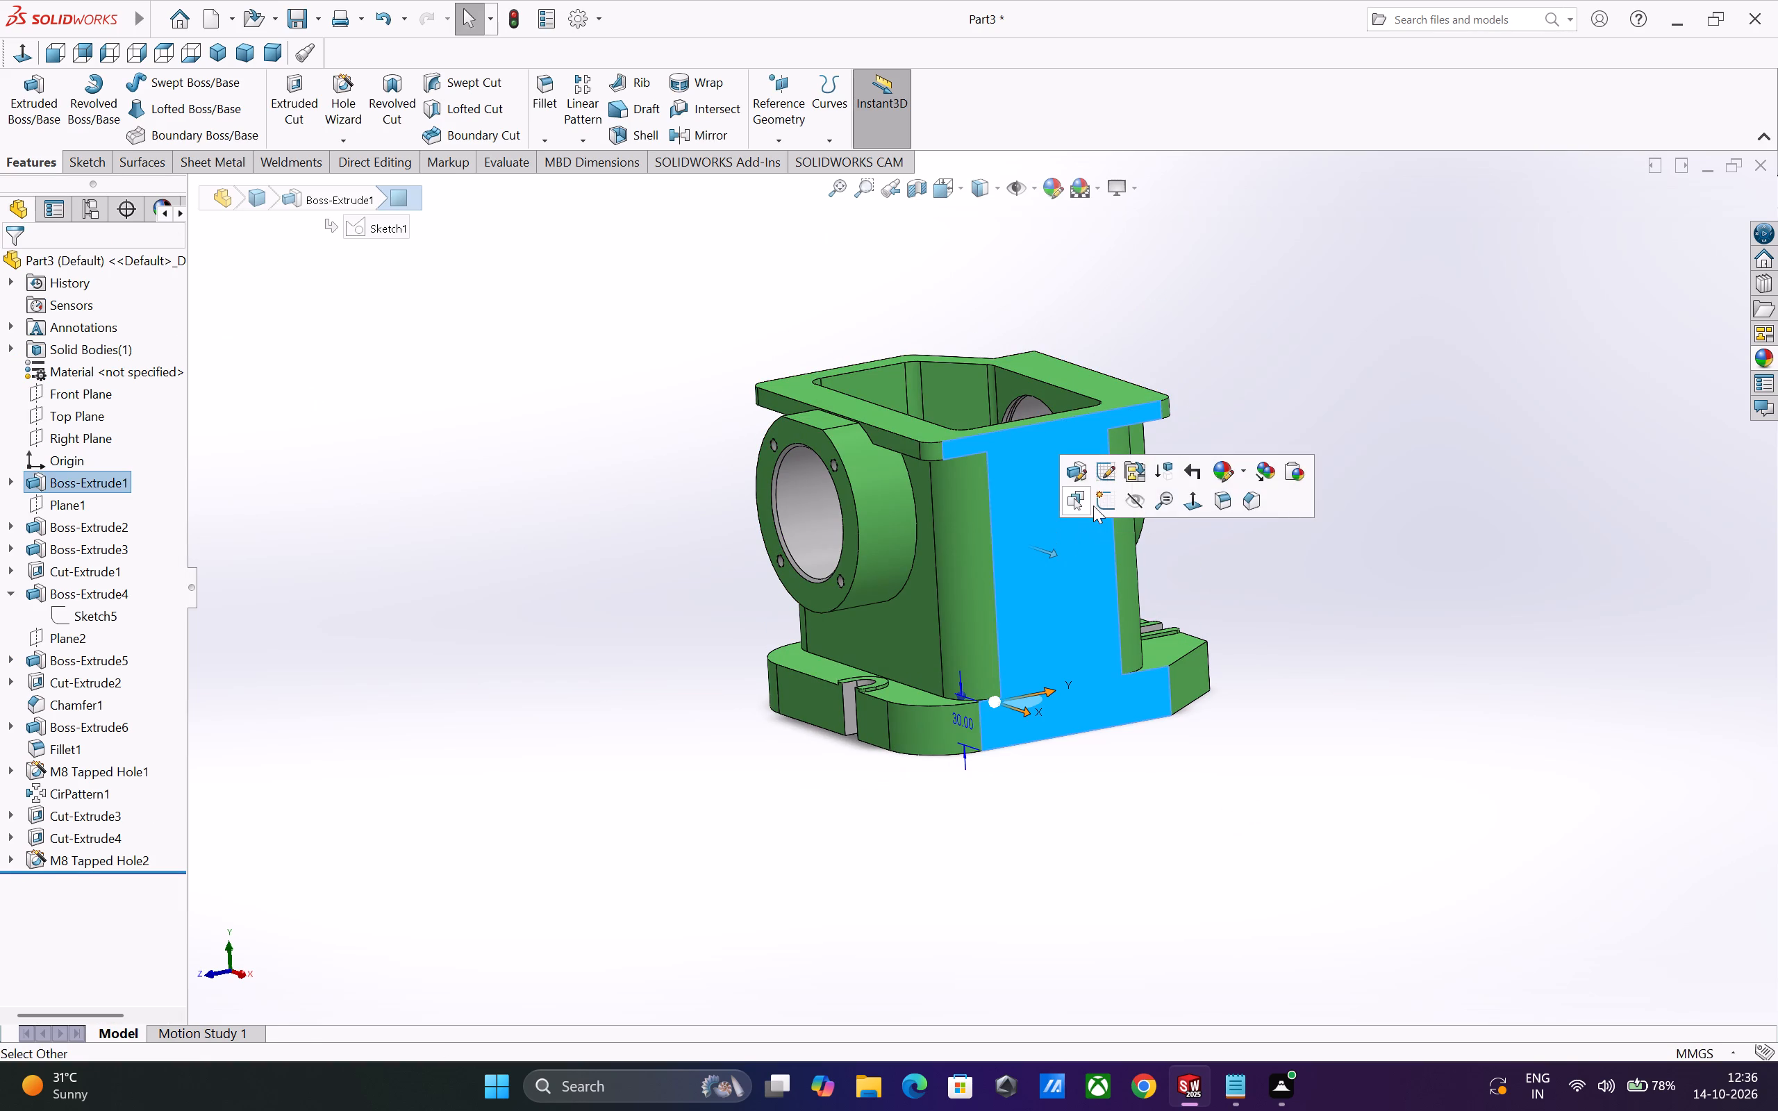
left_click(1098, 502)
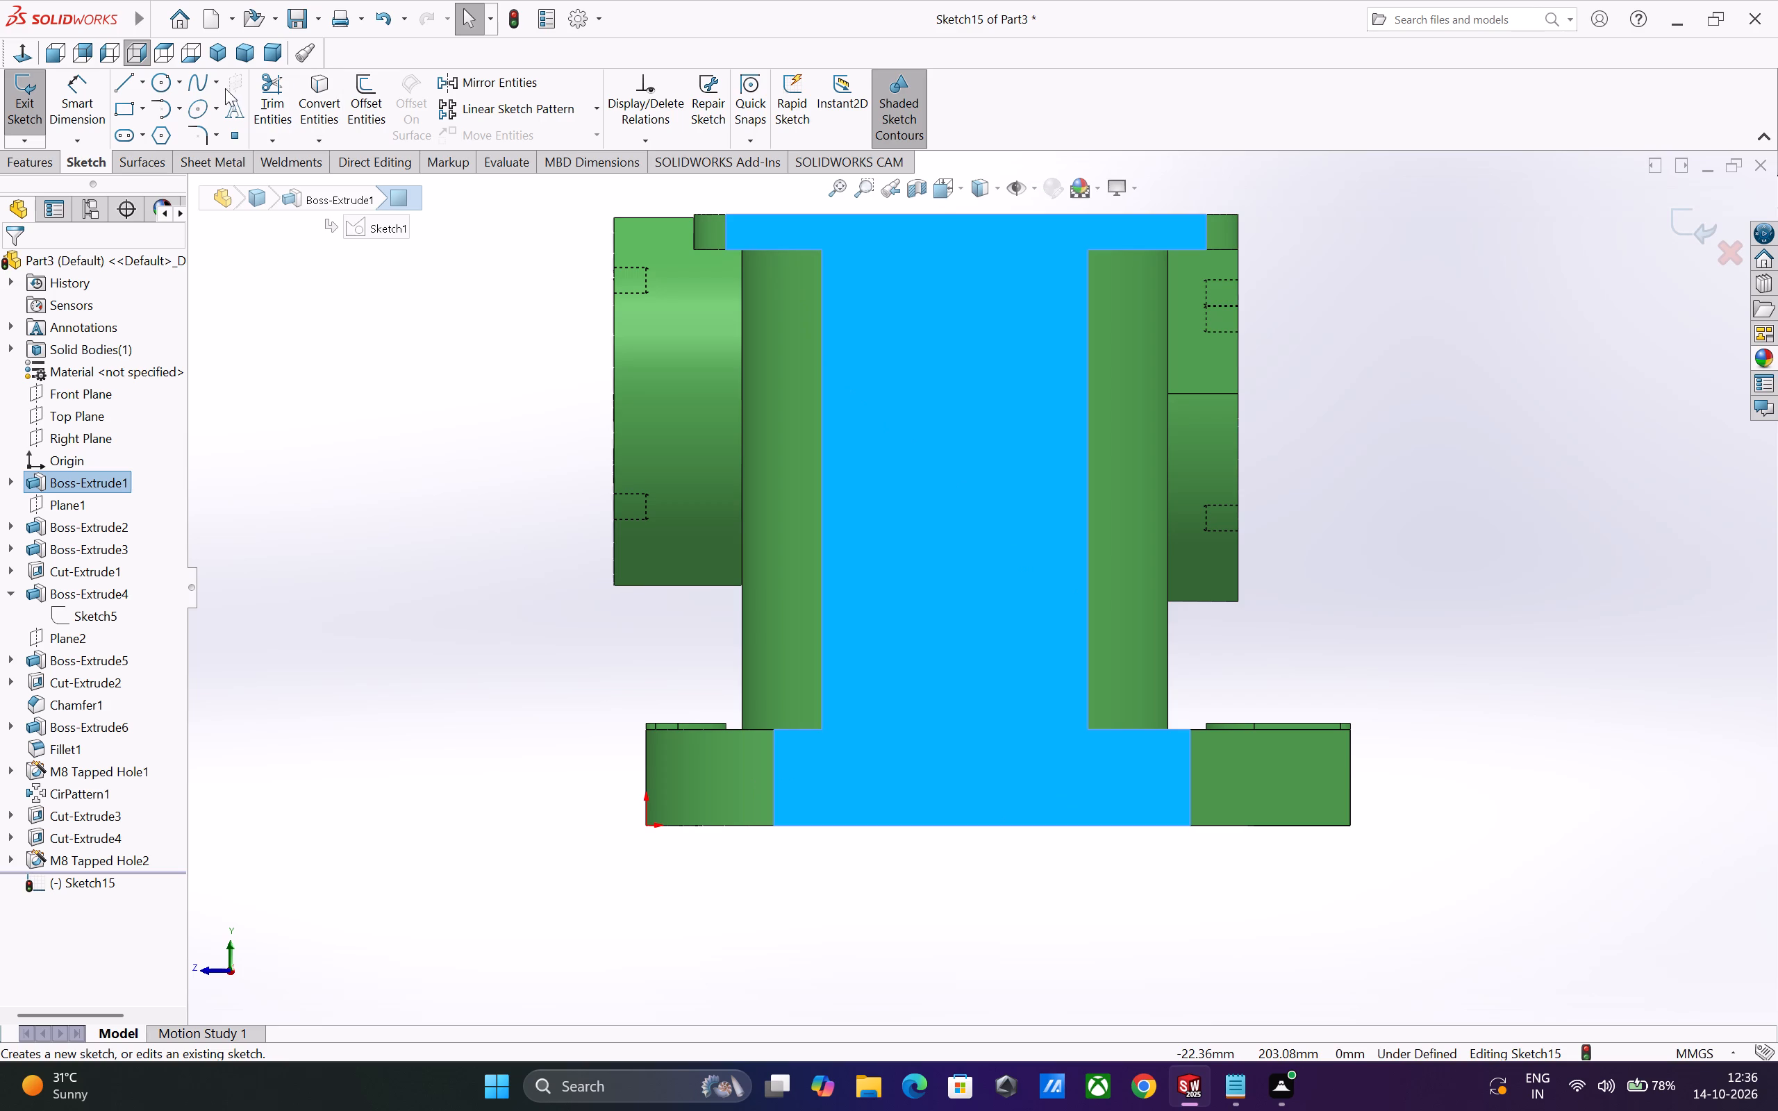
left_click(126, 111)
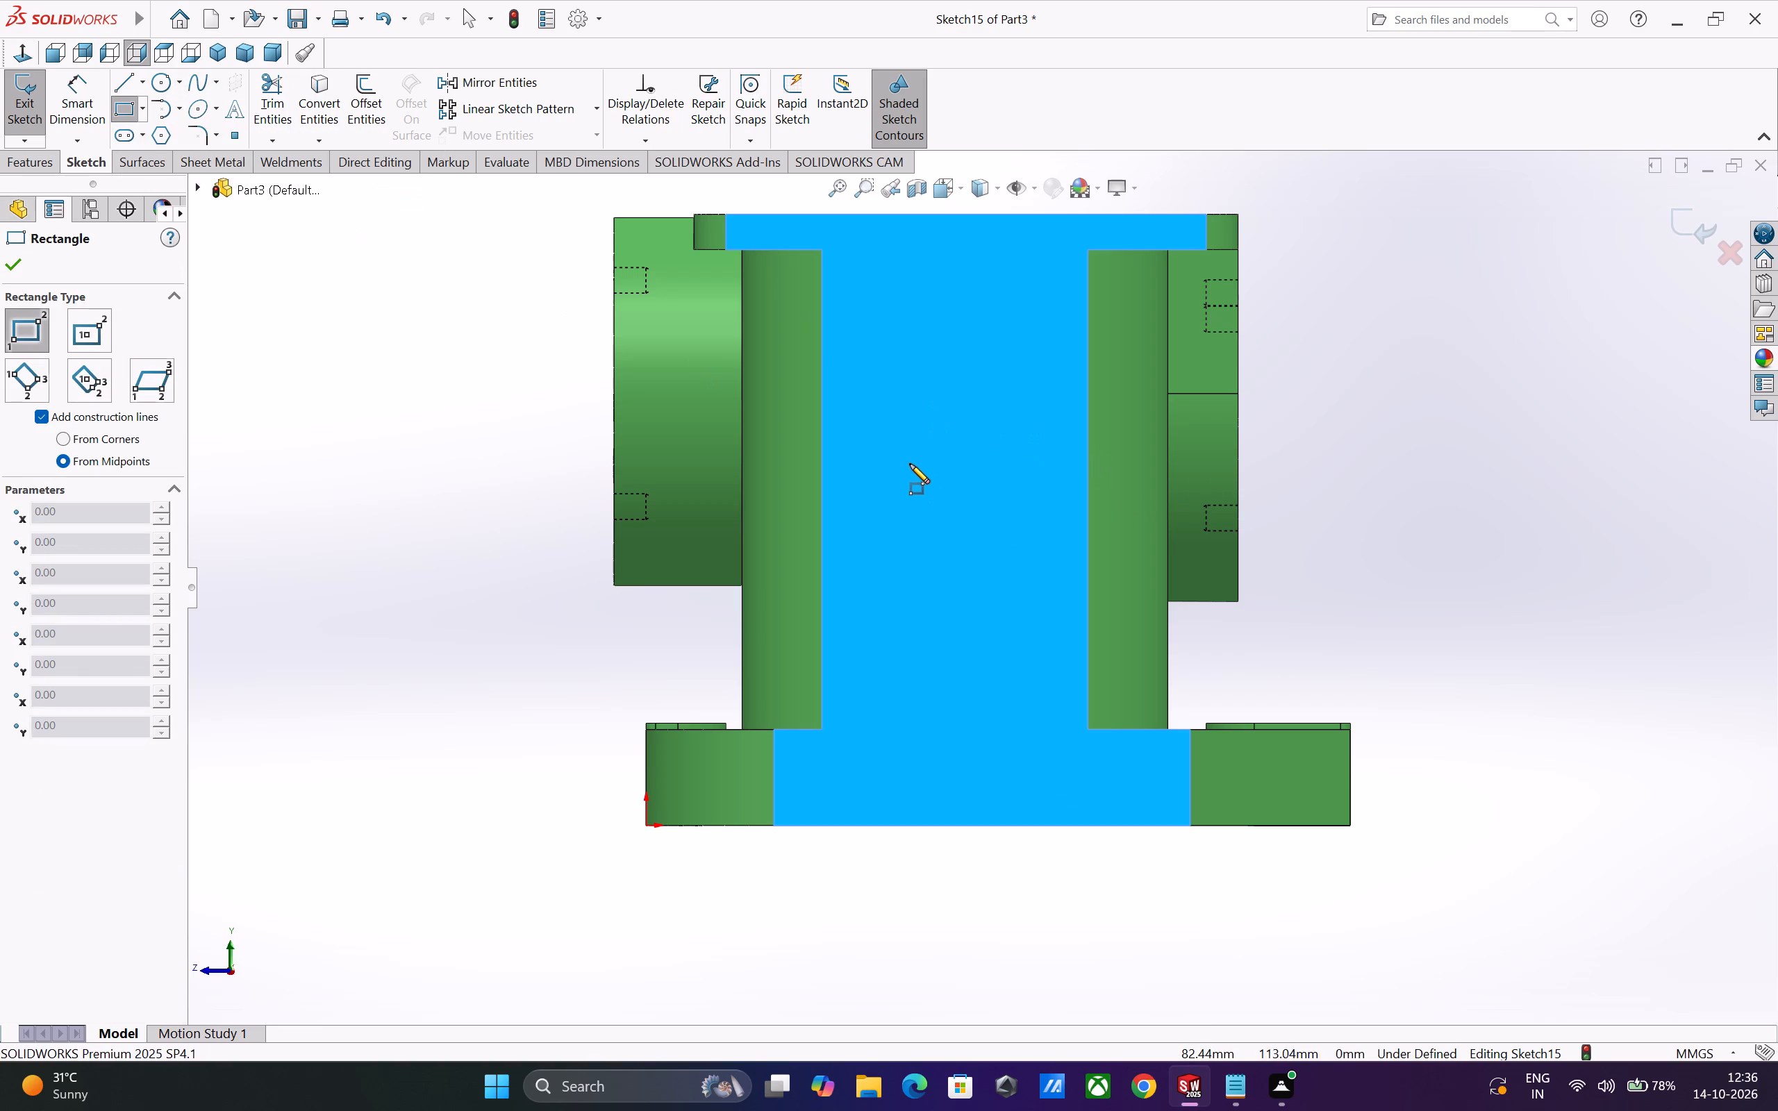
left_click(906, 490)
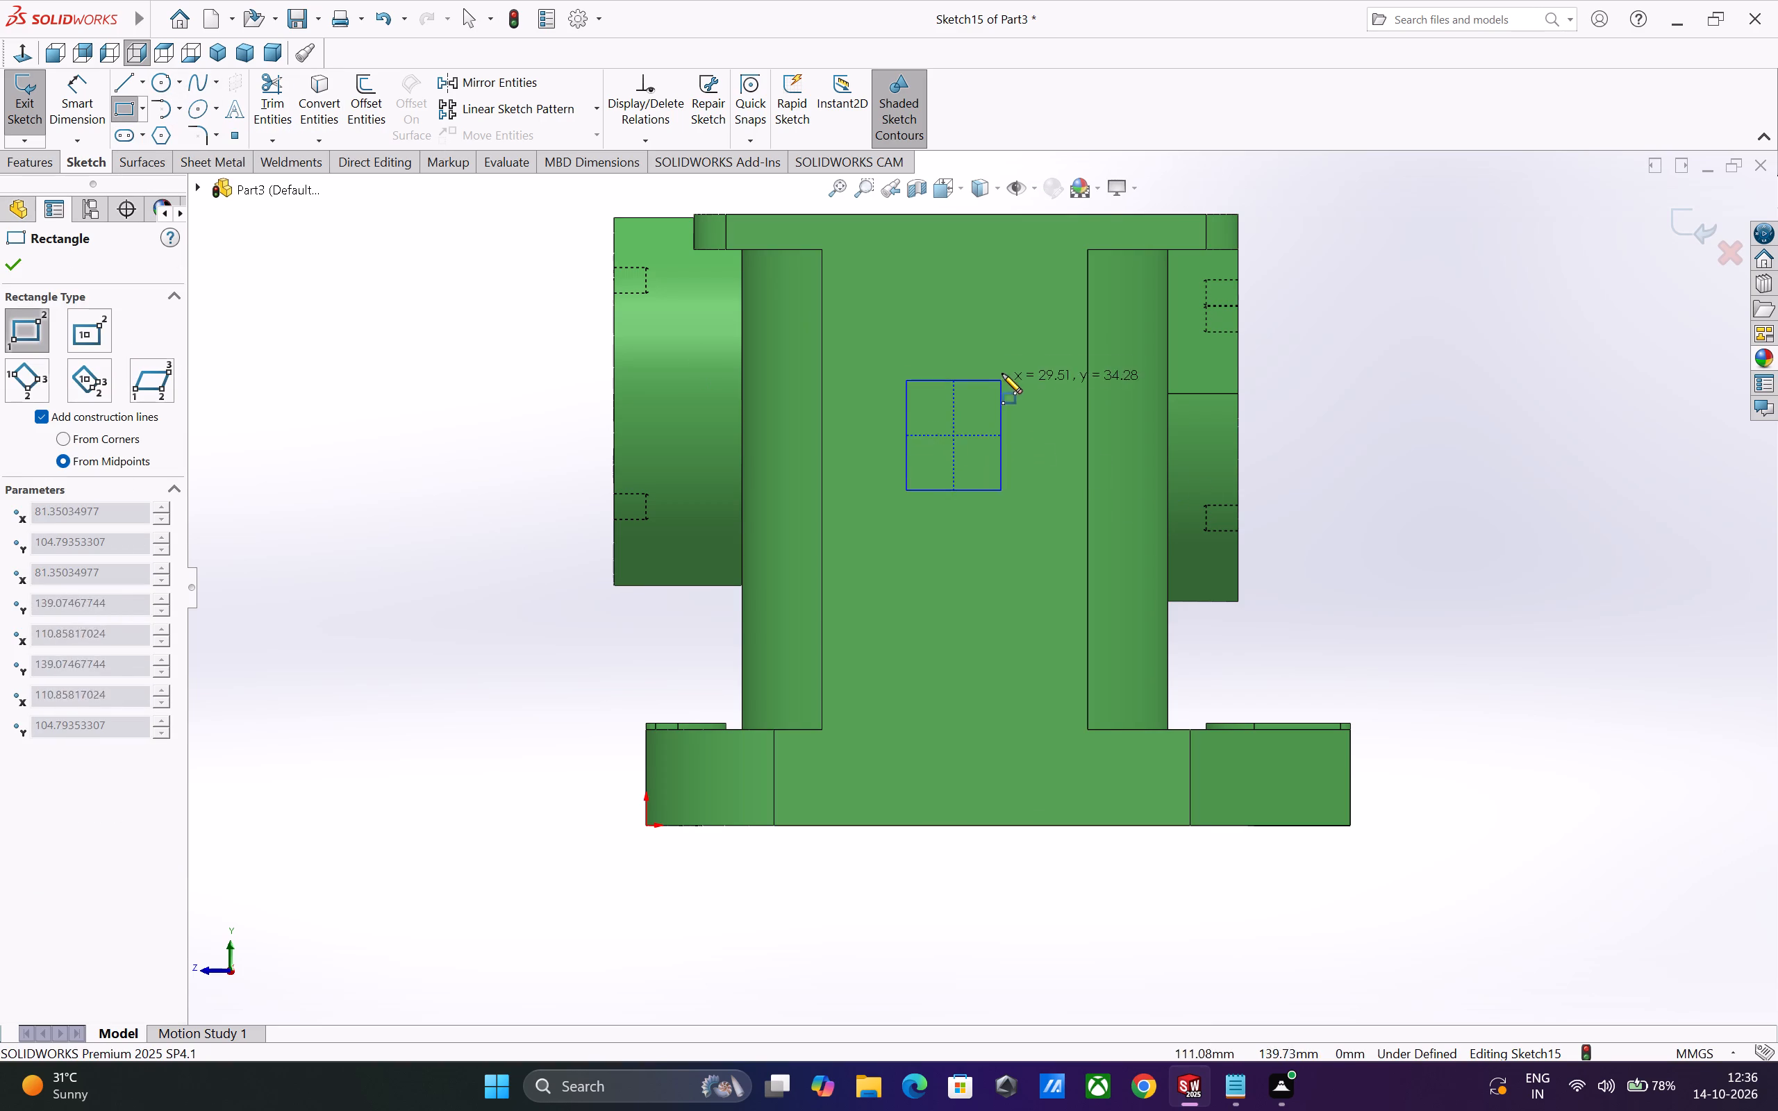
left_click(1031, 340)
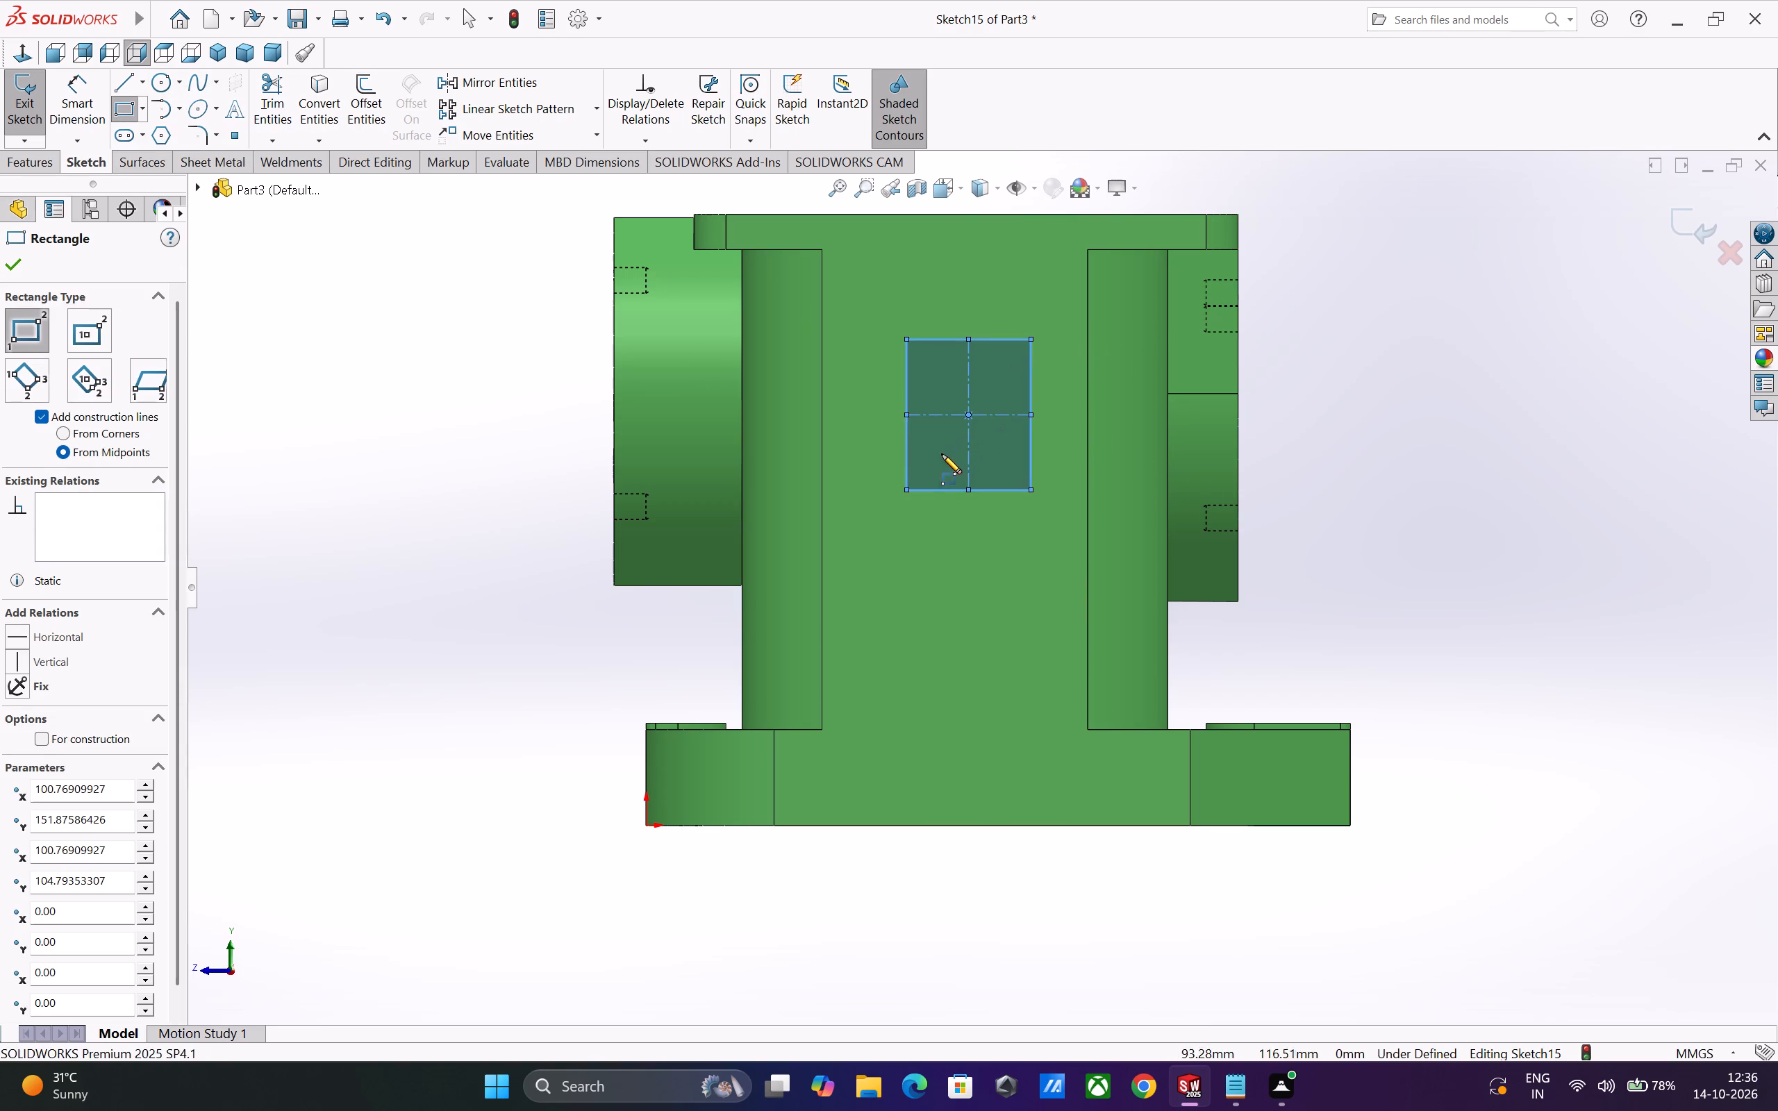
left_click(936, 458)
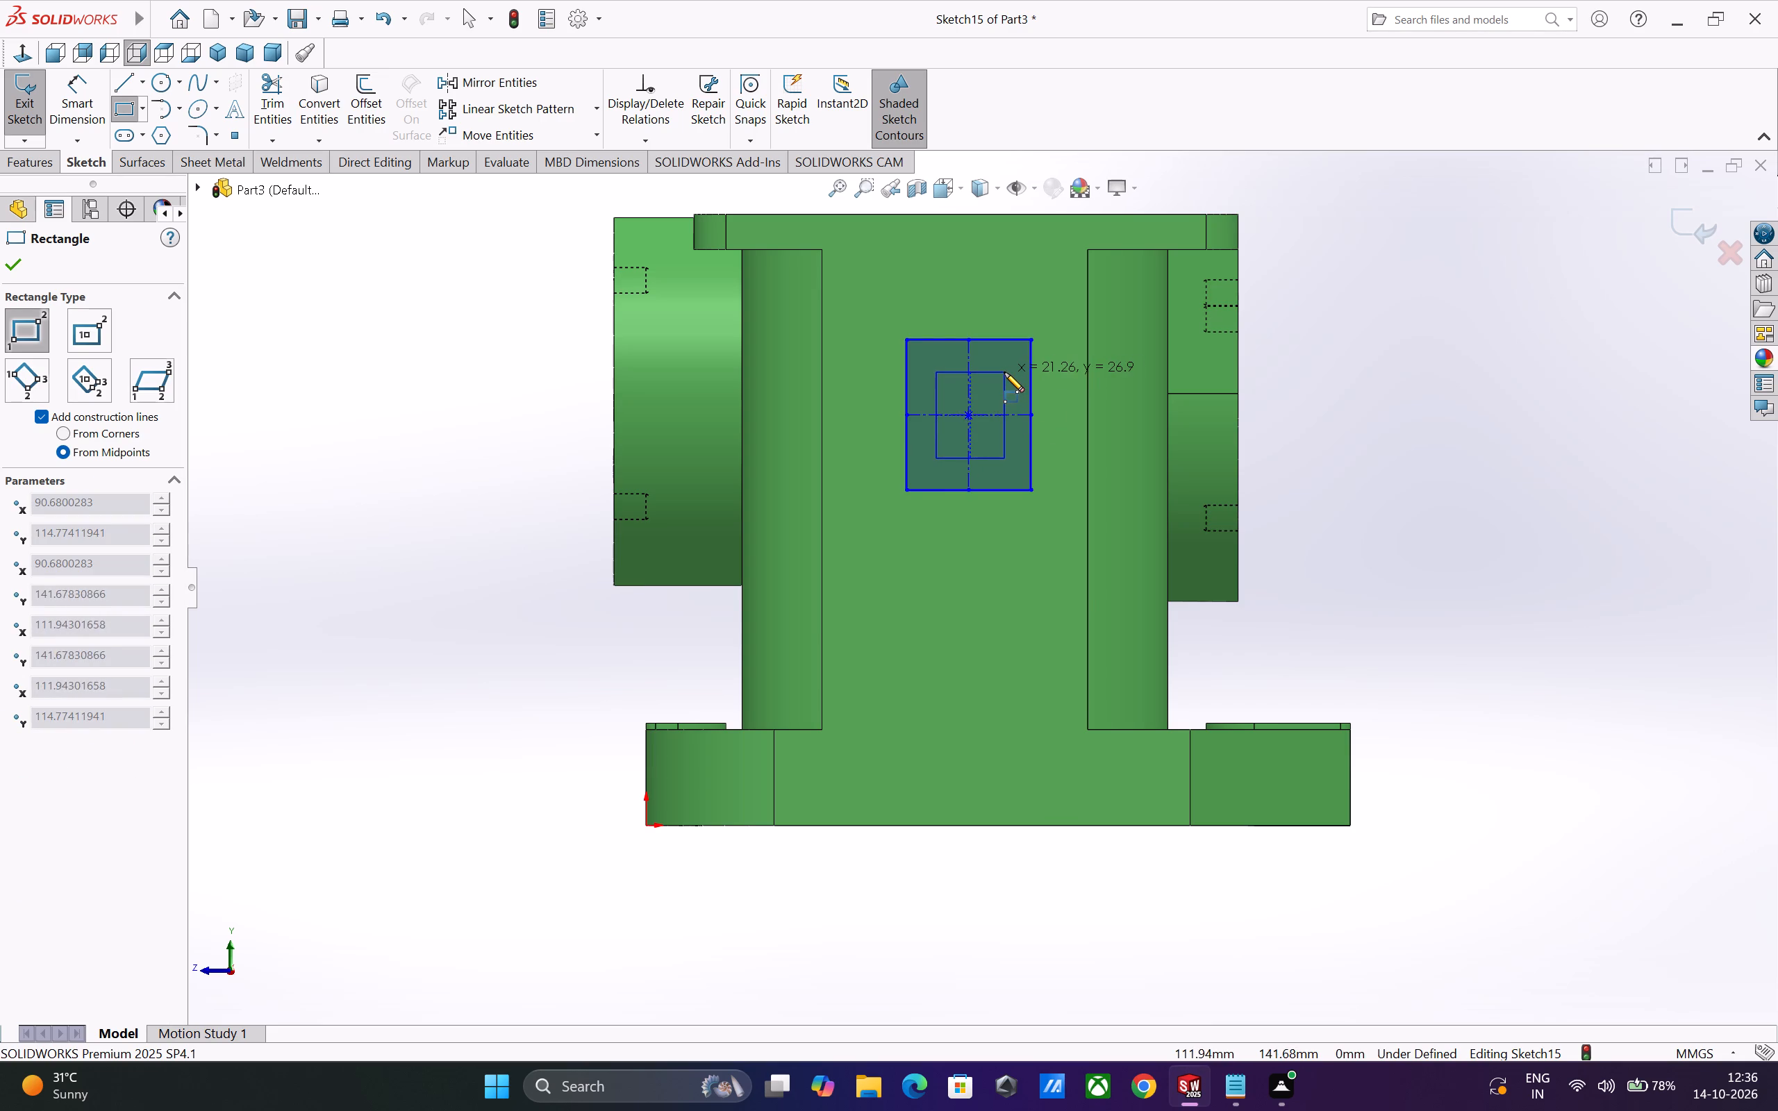
left_click(1002, 374)
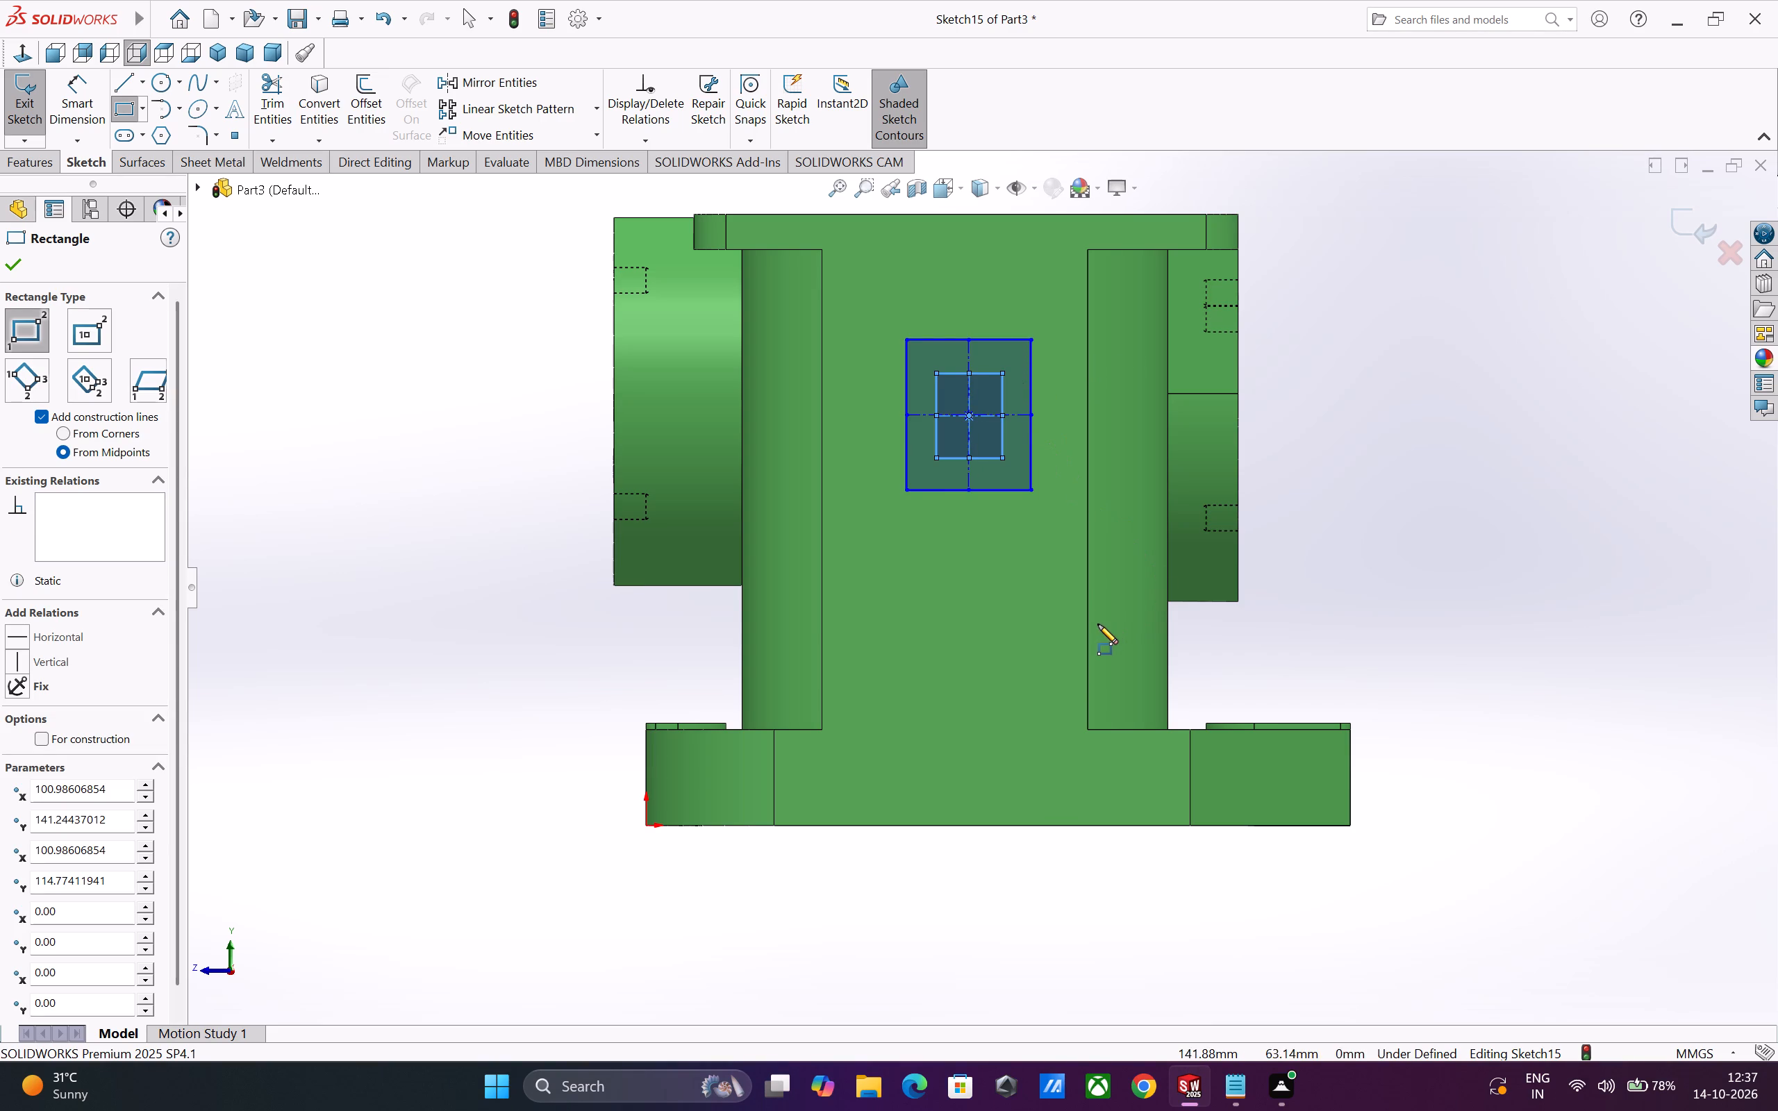
left_click(10, 260)
Dimension the outer rectangle to 60 mm wide and 70 mm high.
left_click(76, 122)
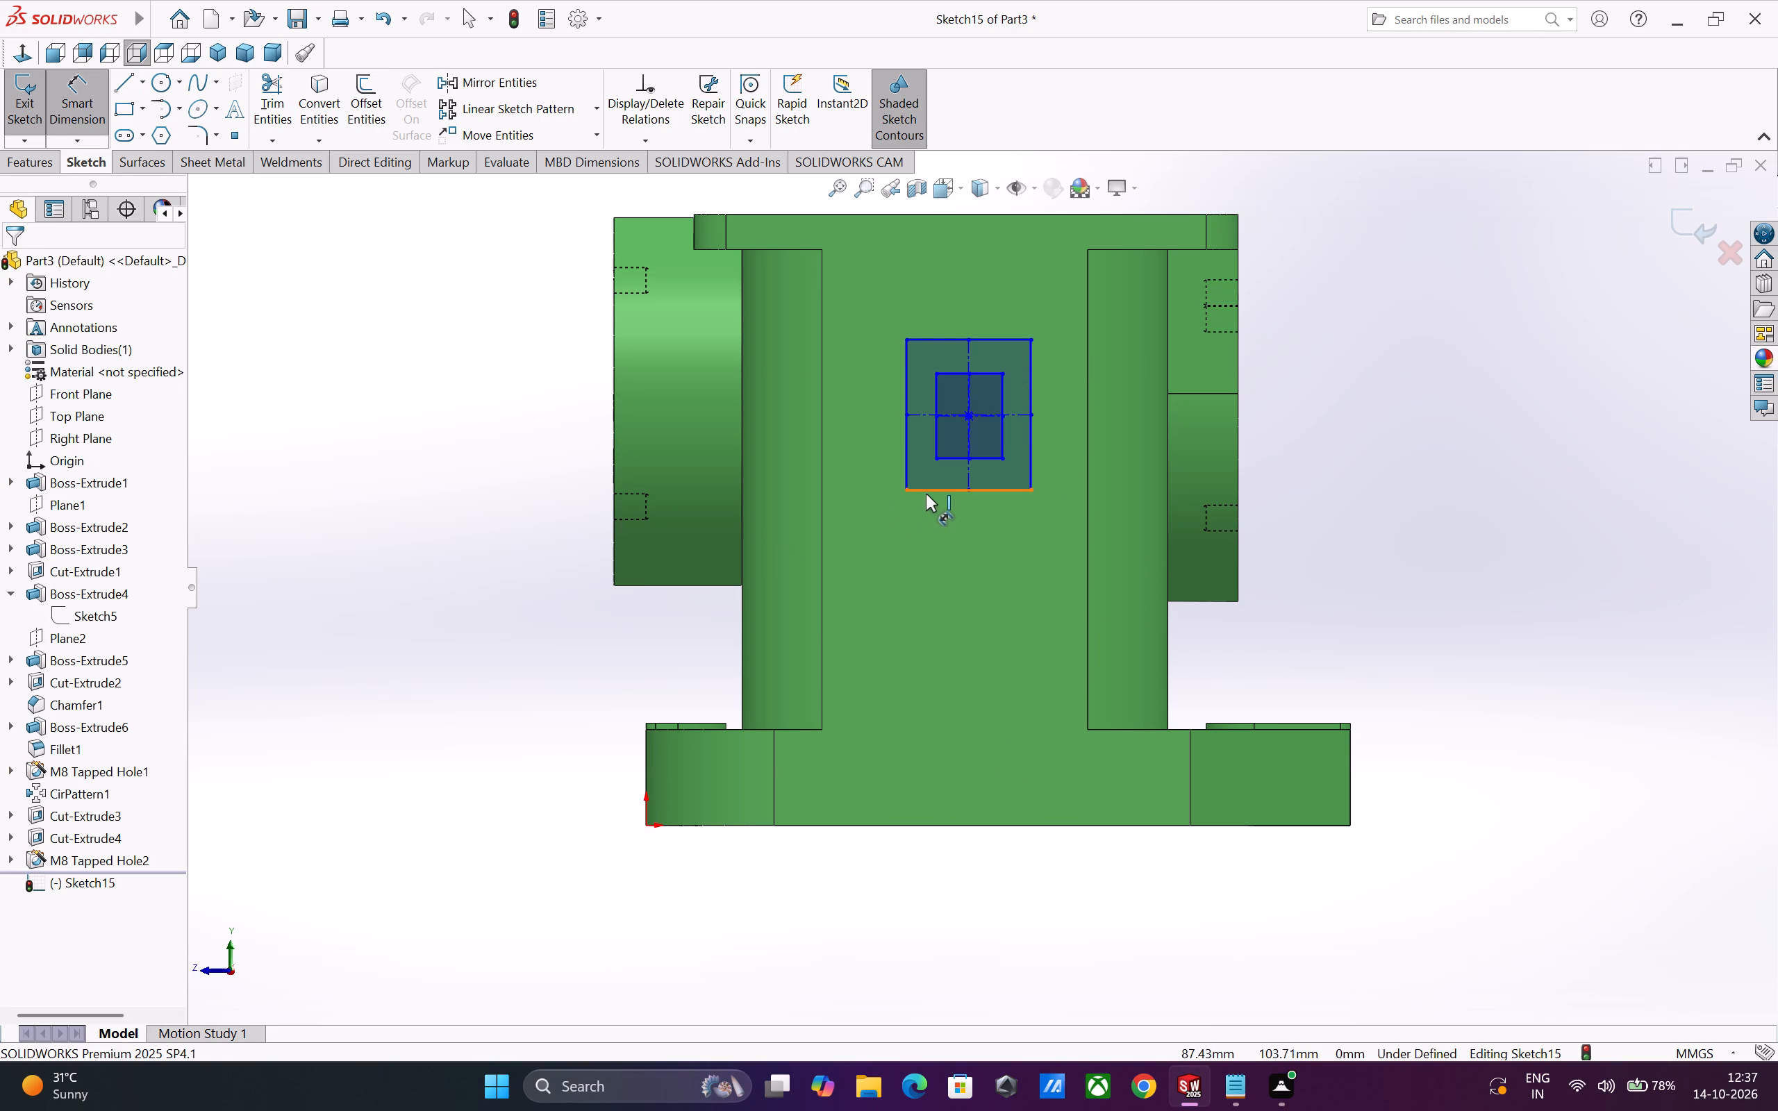
left_click(929, 492)
left_click(968, 596)
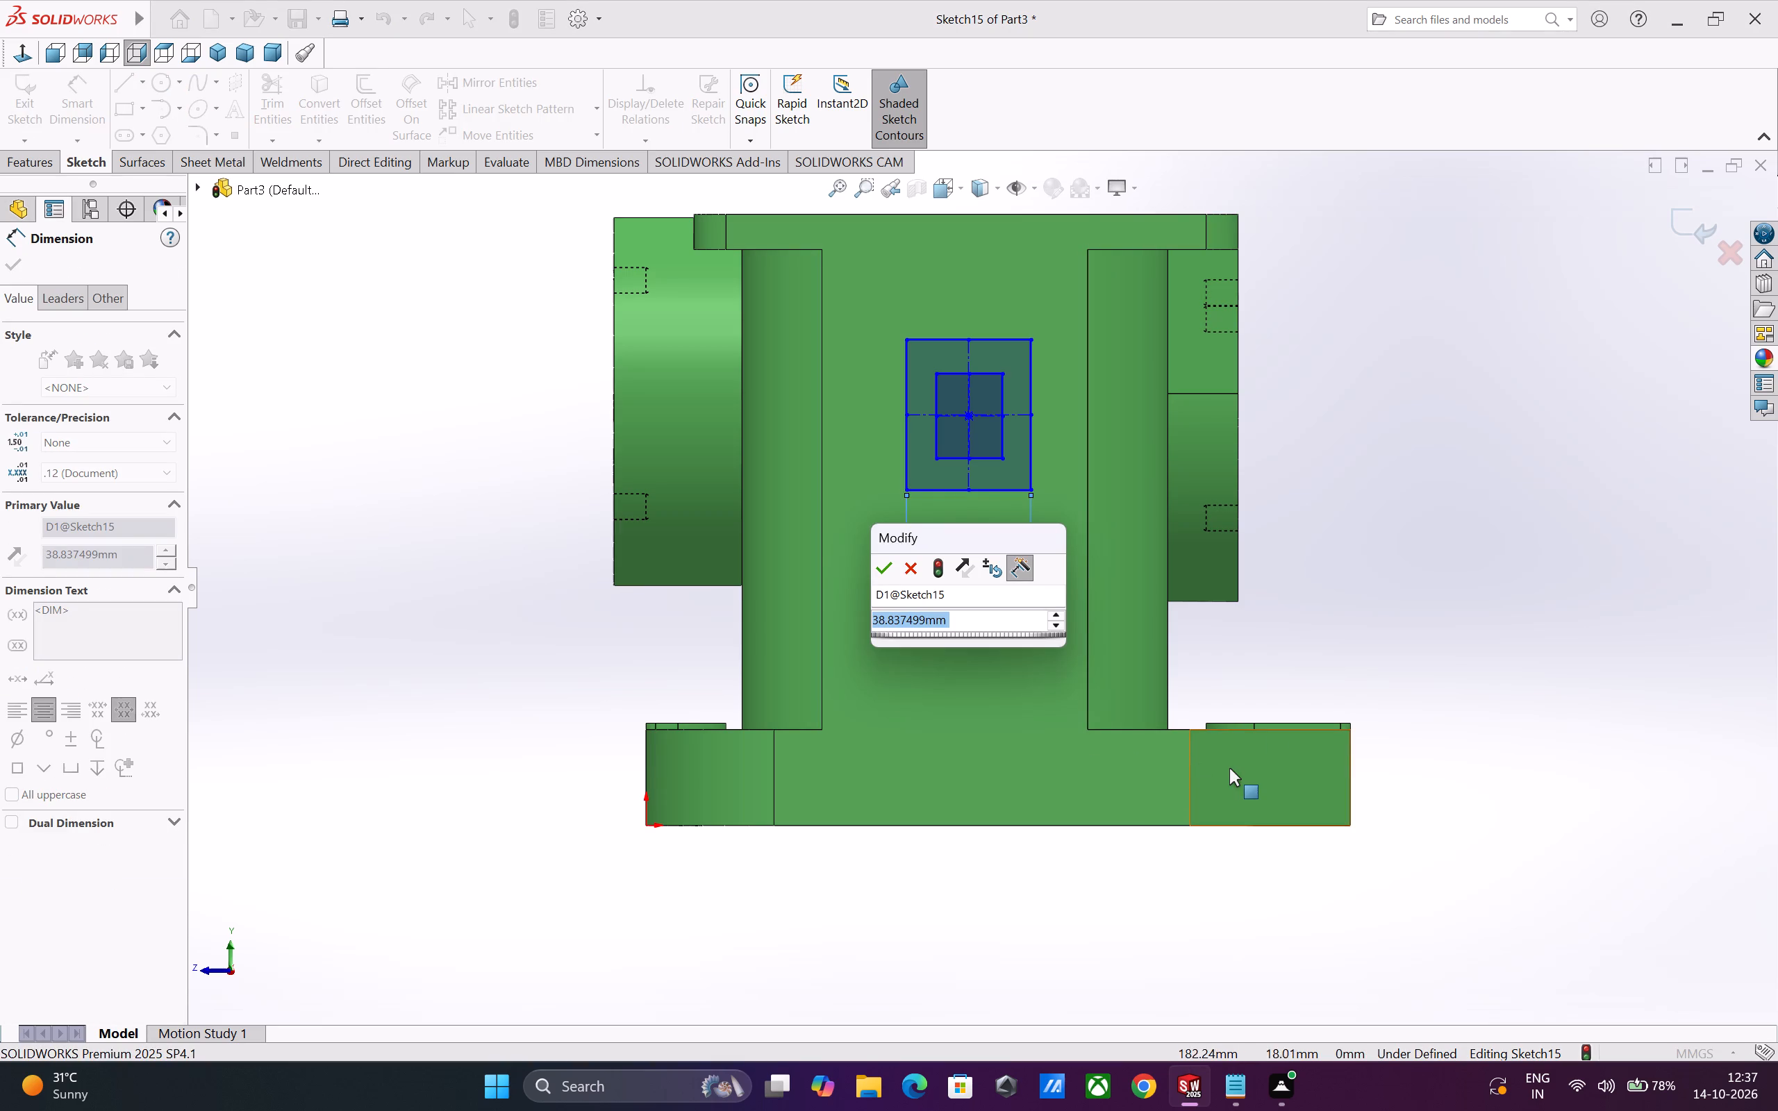
type("60")
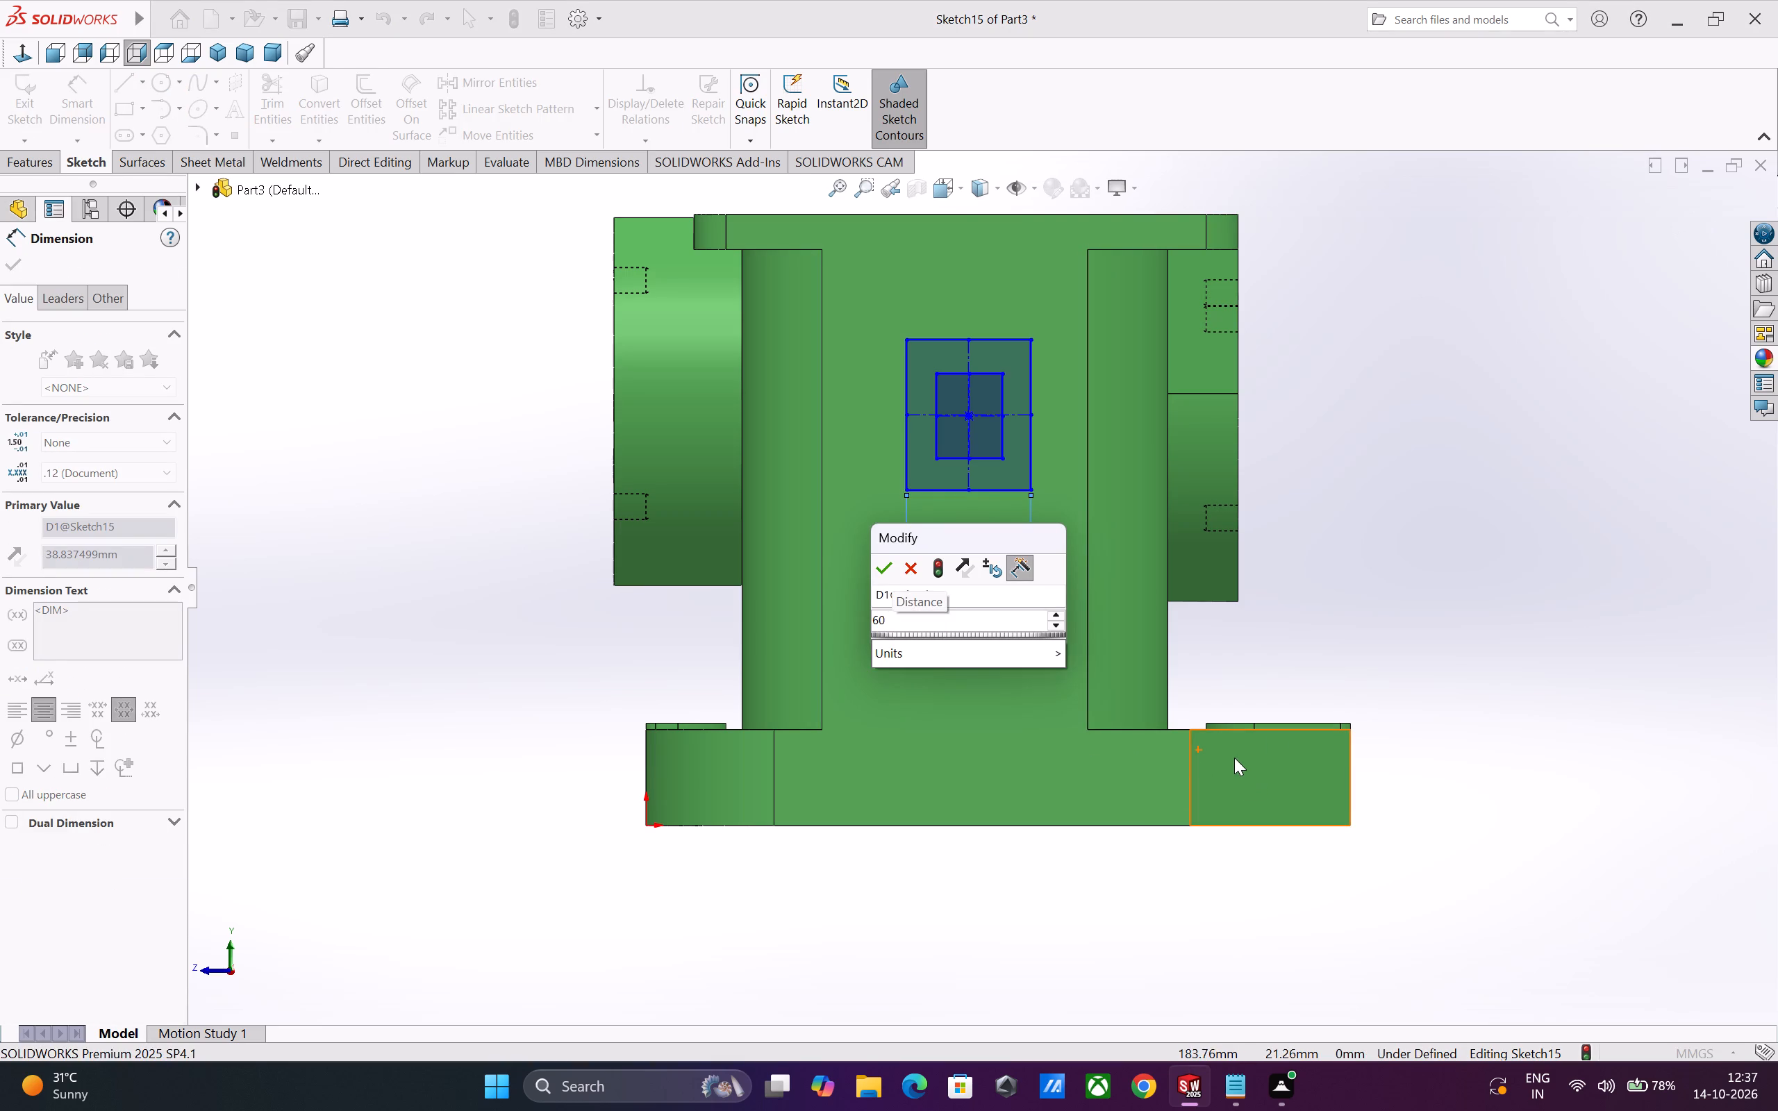
key("Return")
scroll(1137, 626, "up", 2)
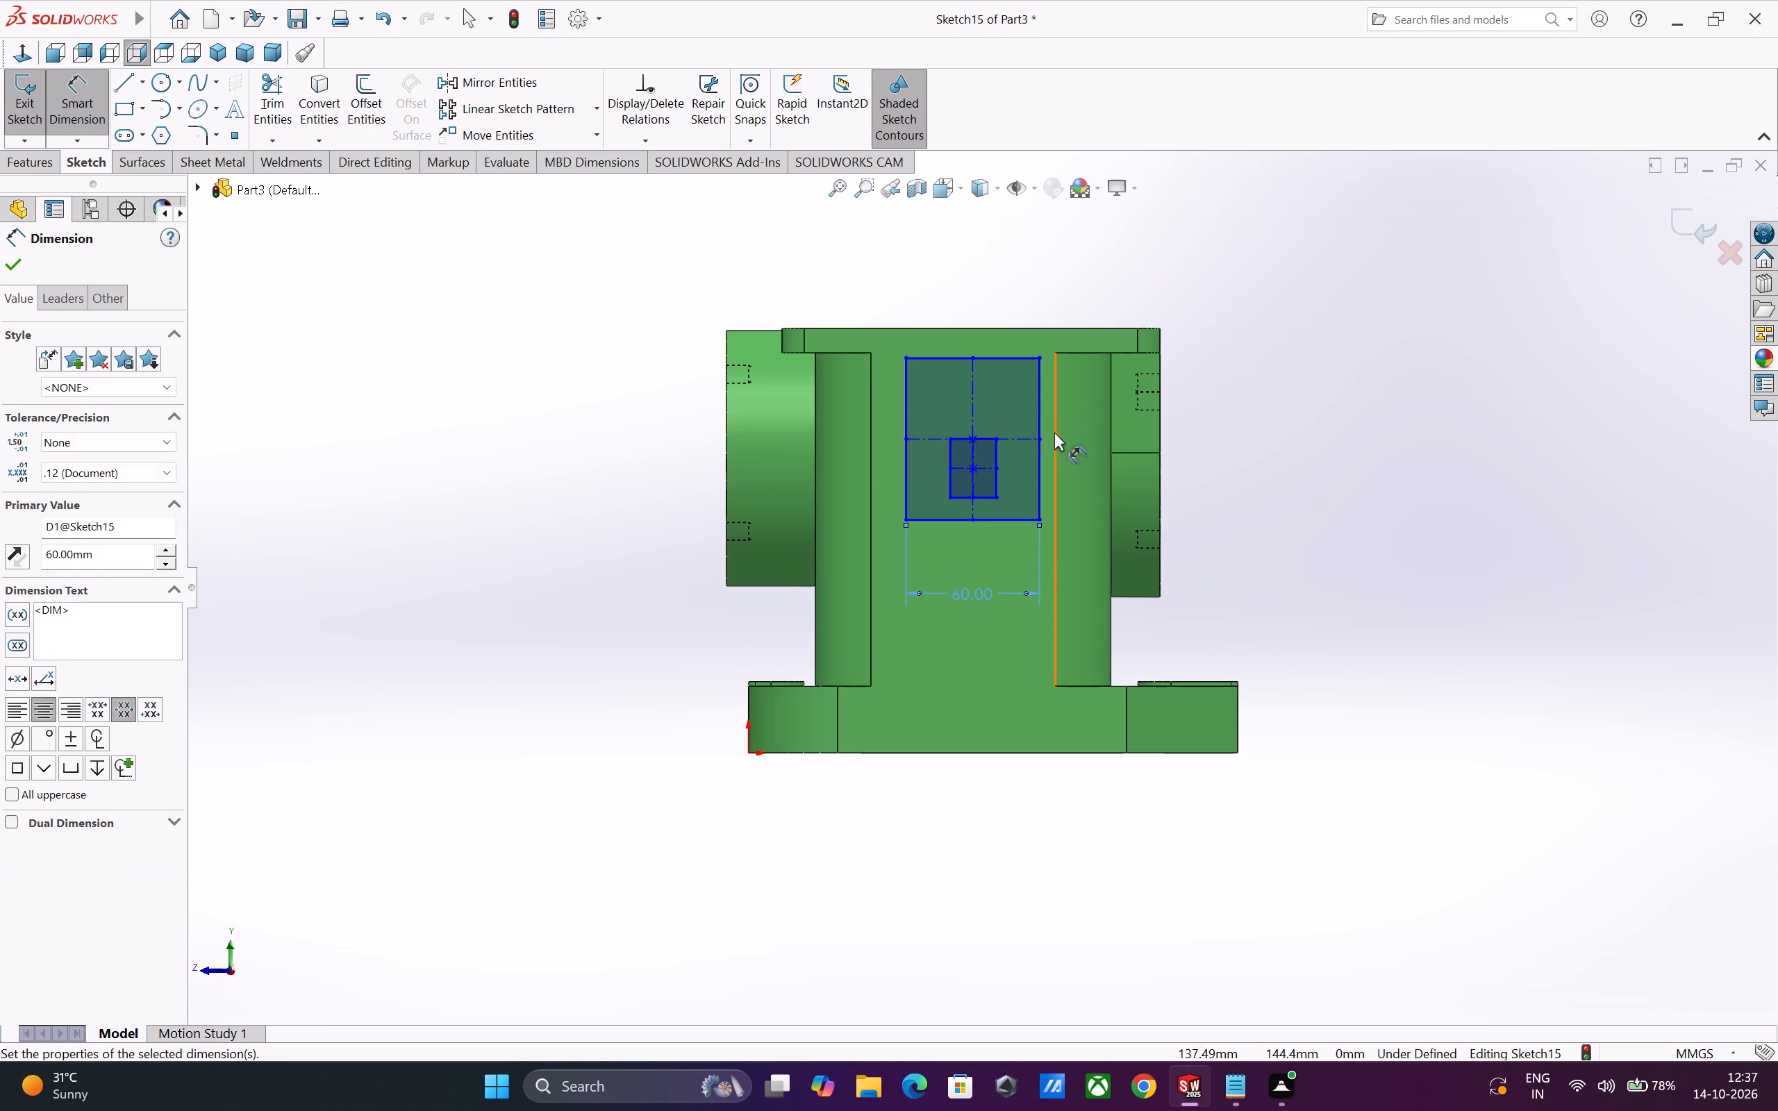
left_click(1040, 459)
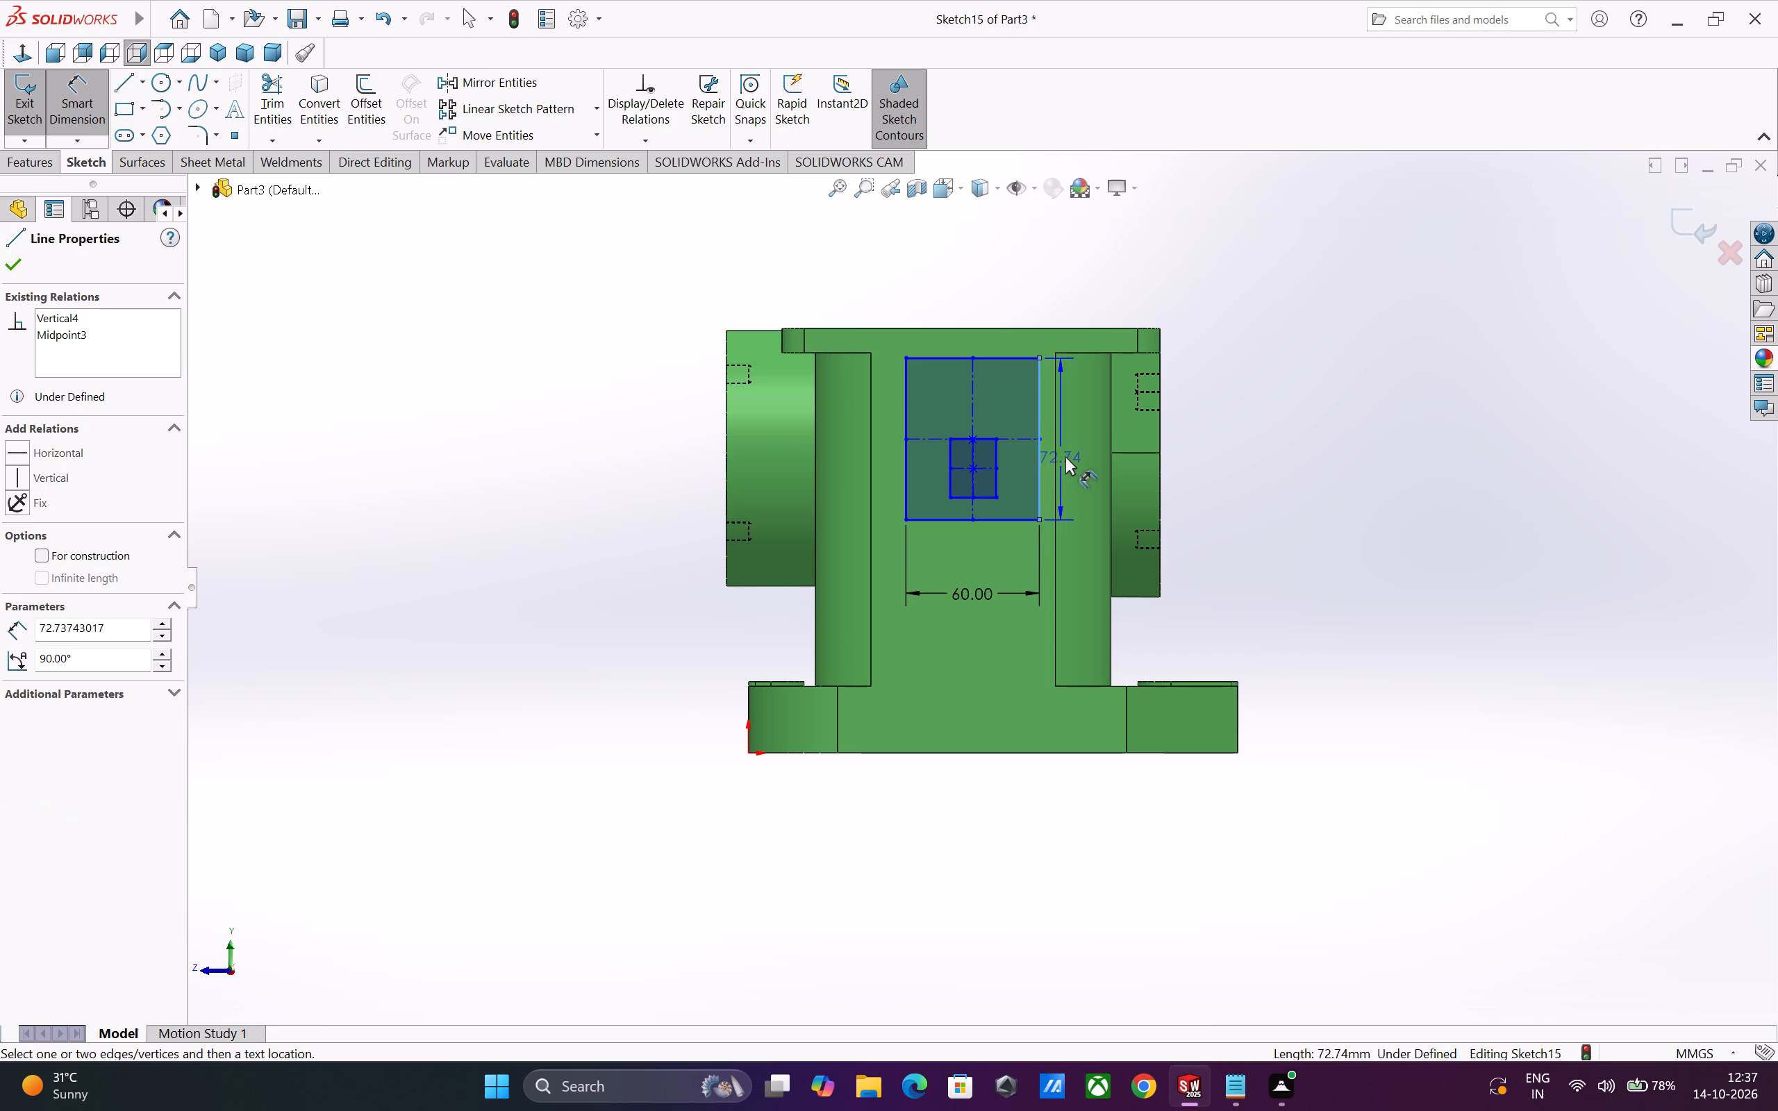
left_click(1068, 457)
key("7")
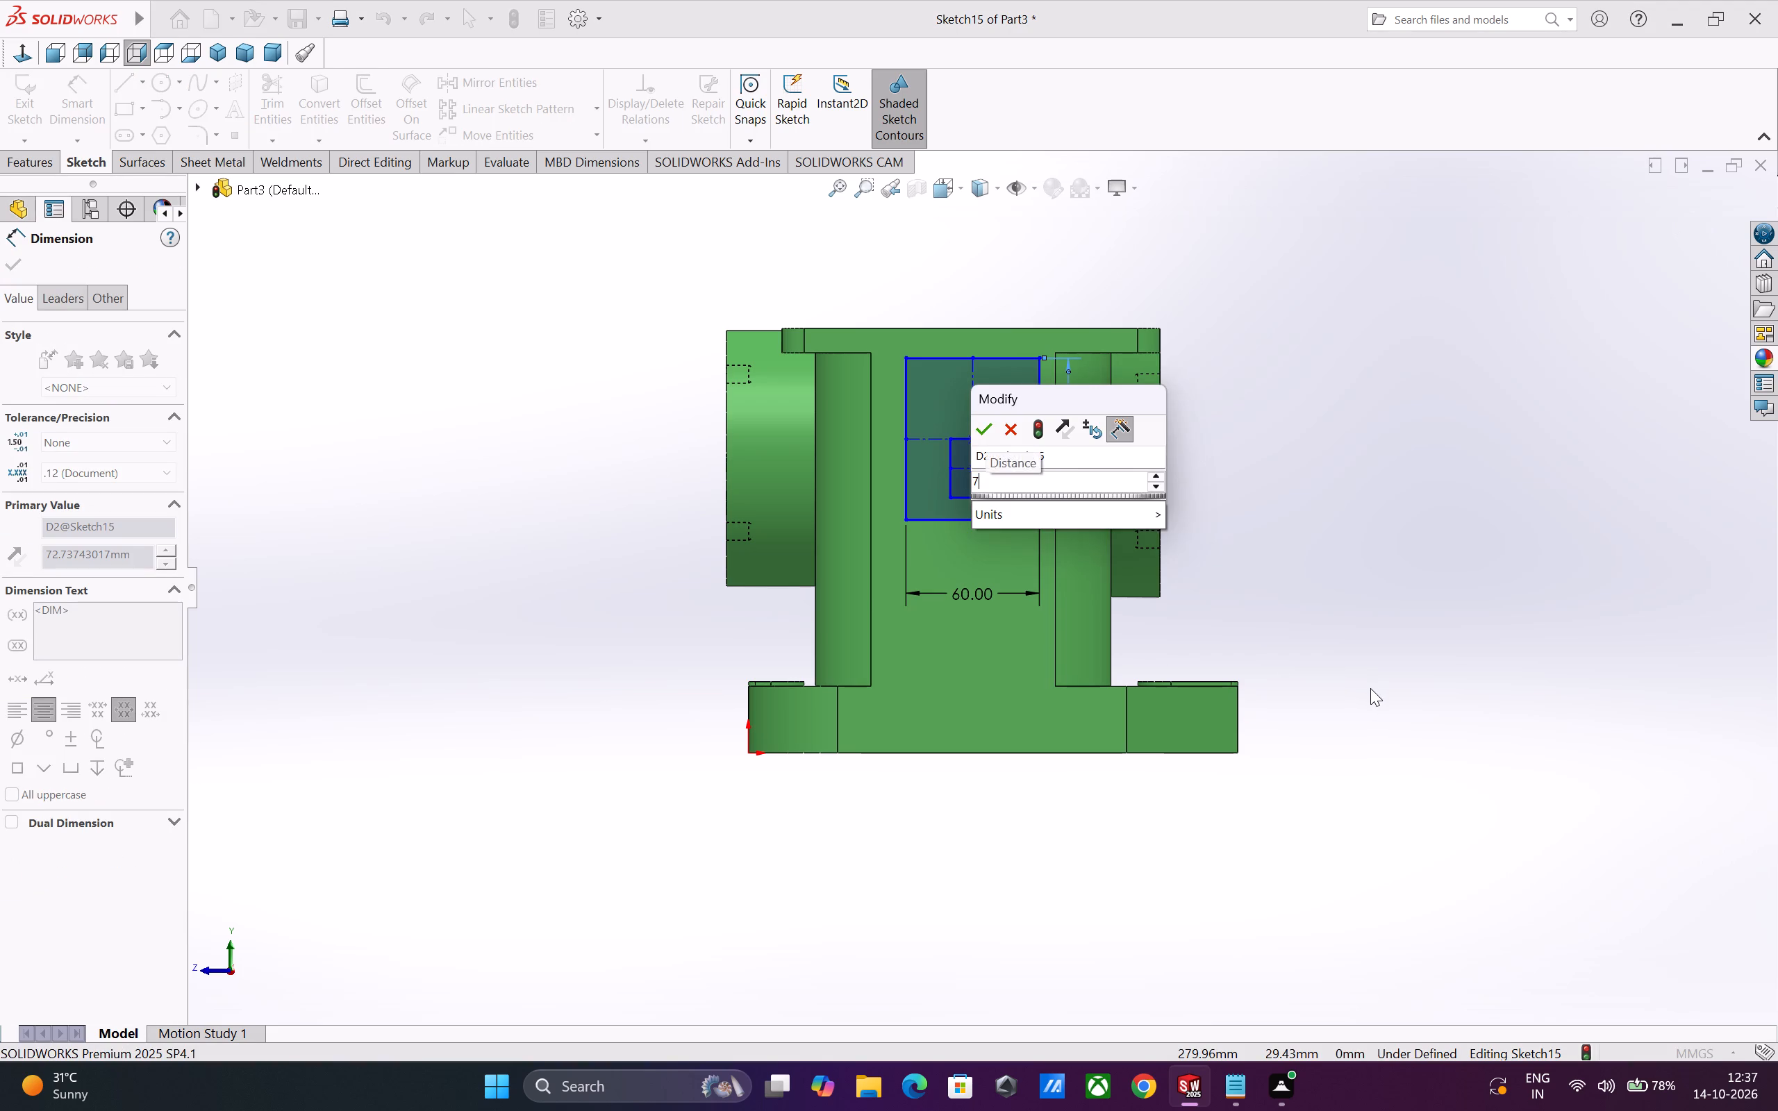
key("0")
key("Return")
Dimension the inner rectangle to 40 mm wide and 50 mm high.
scroll(1005, 506, "down", 2)
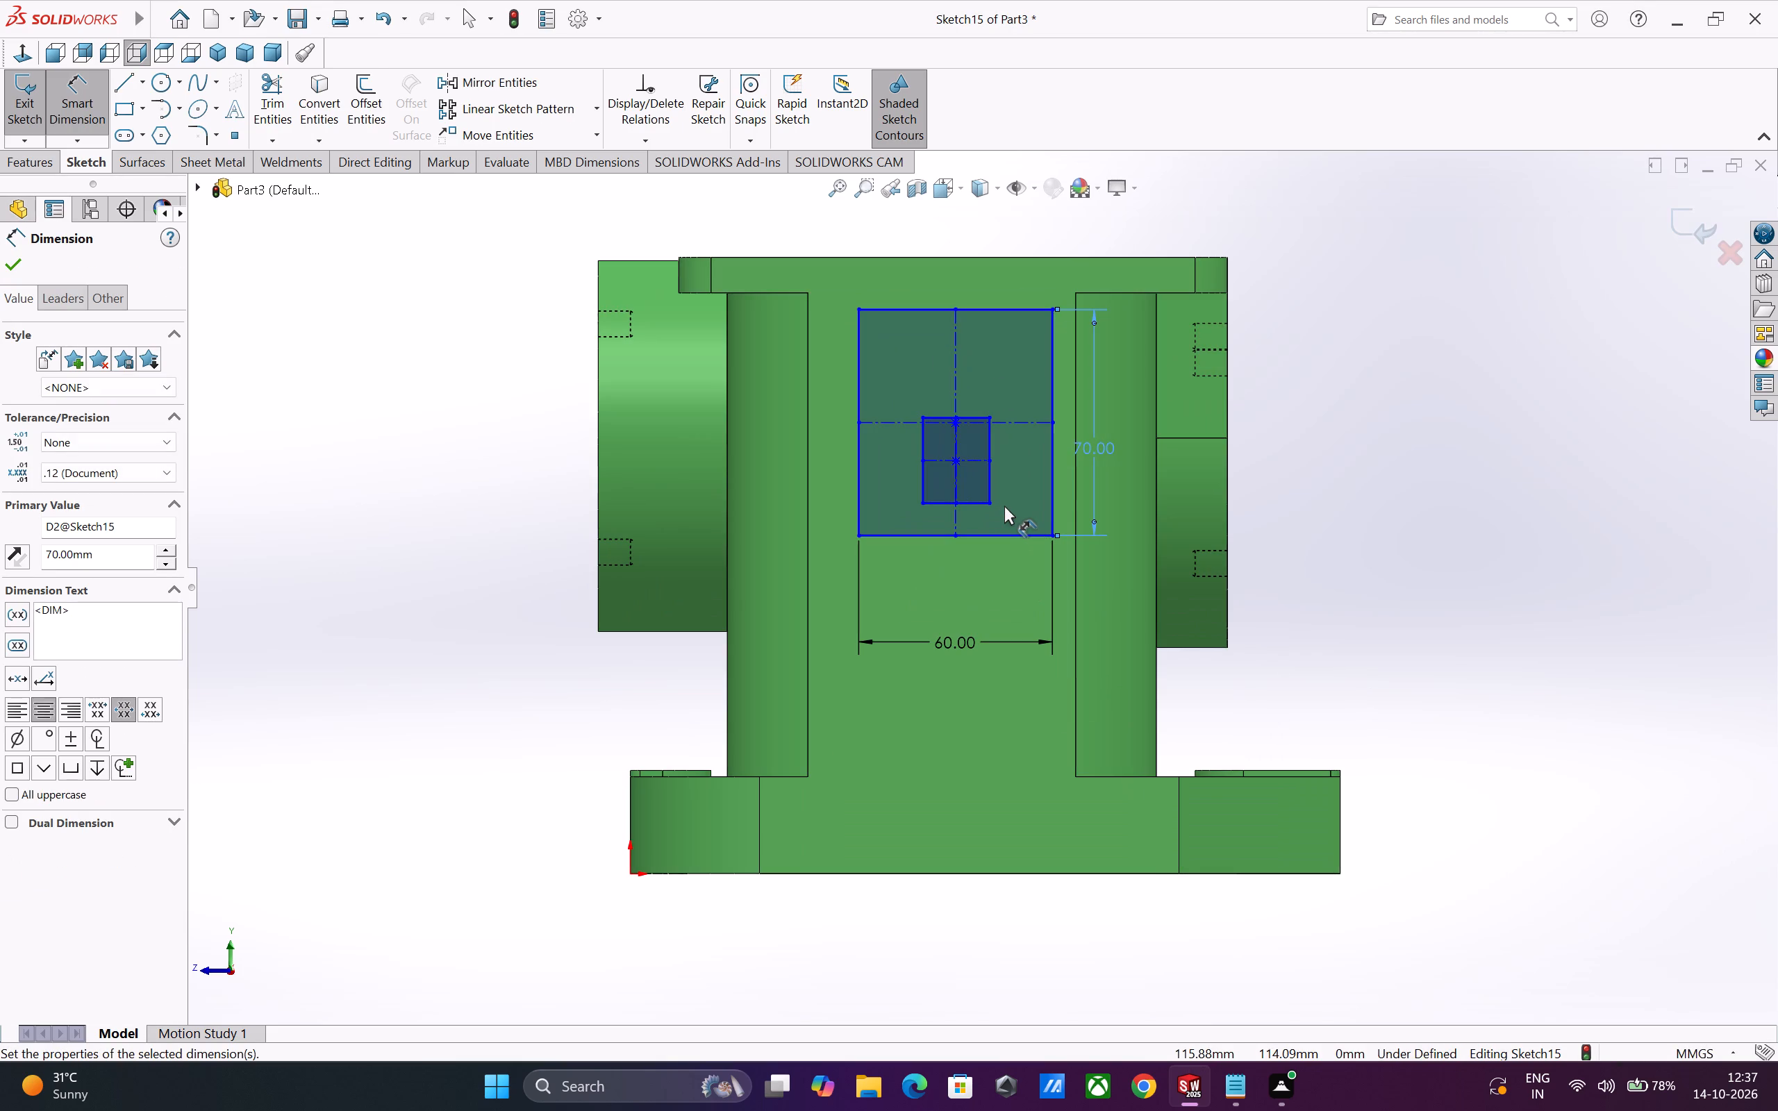
scroll(983, 490, "down", 1)
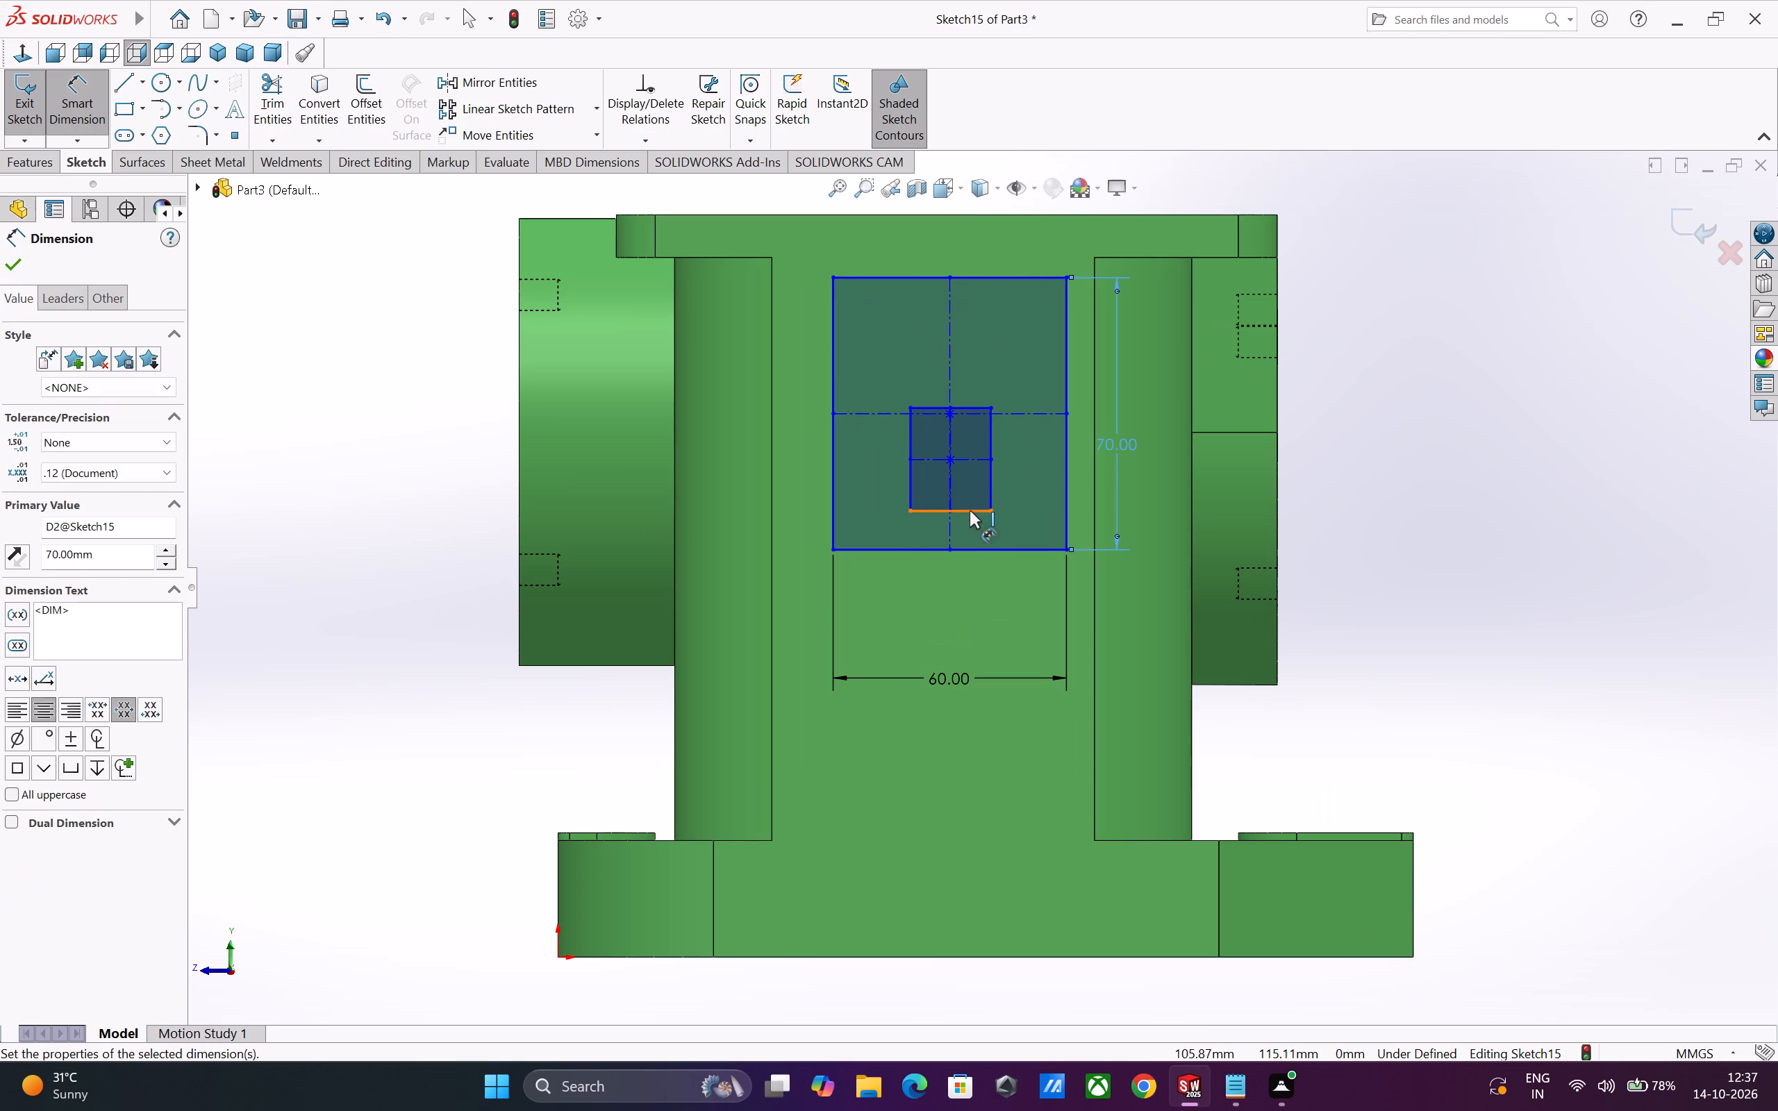
left_click(970, 510)
left_click(959, 597)
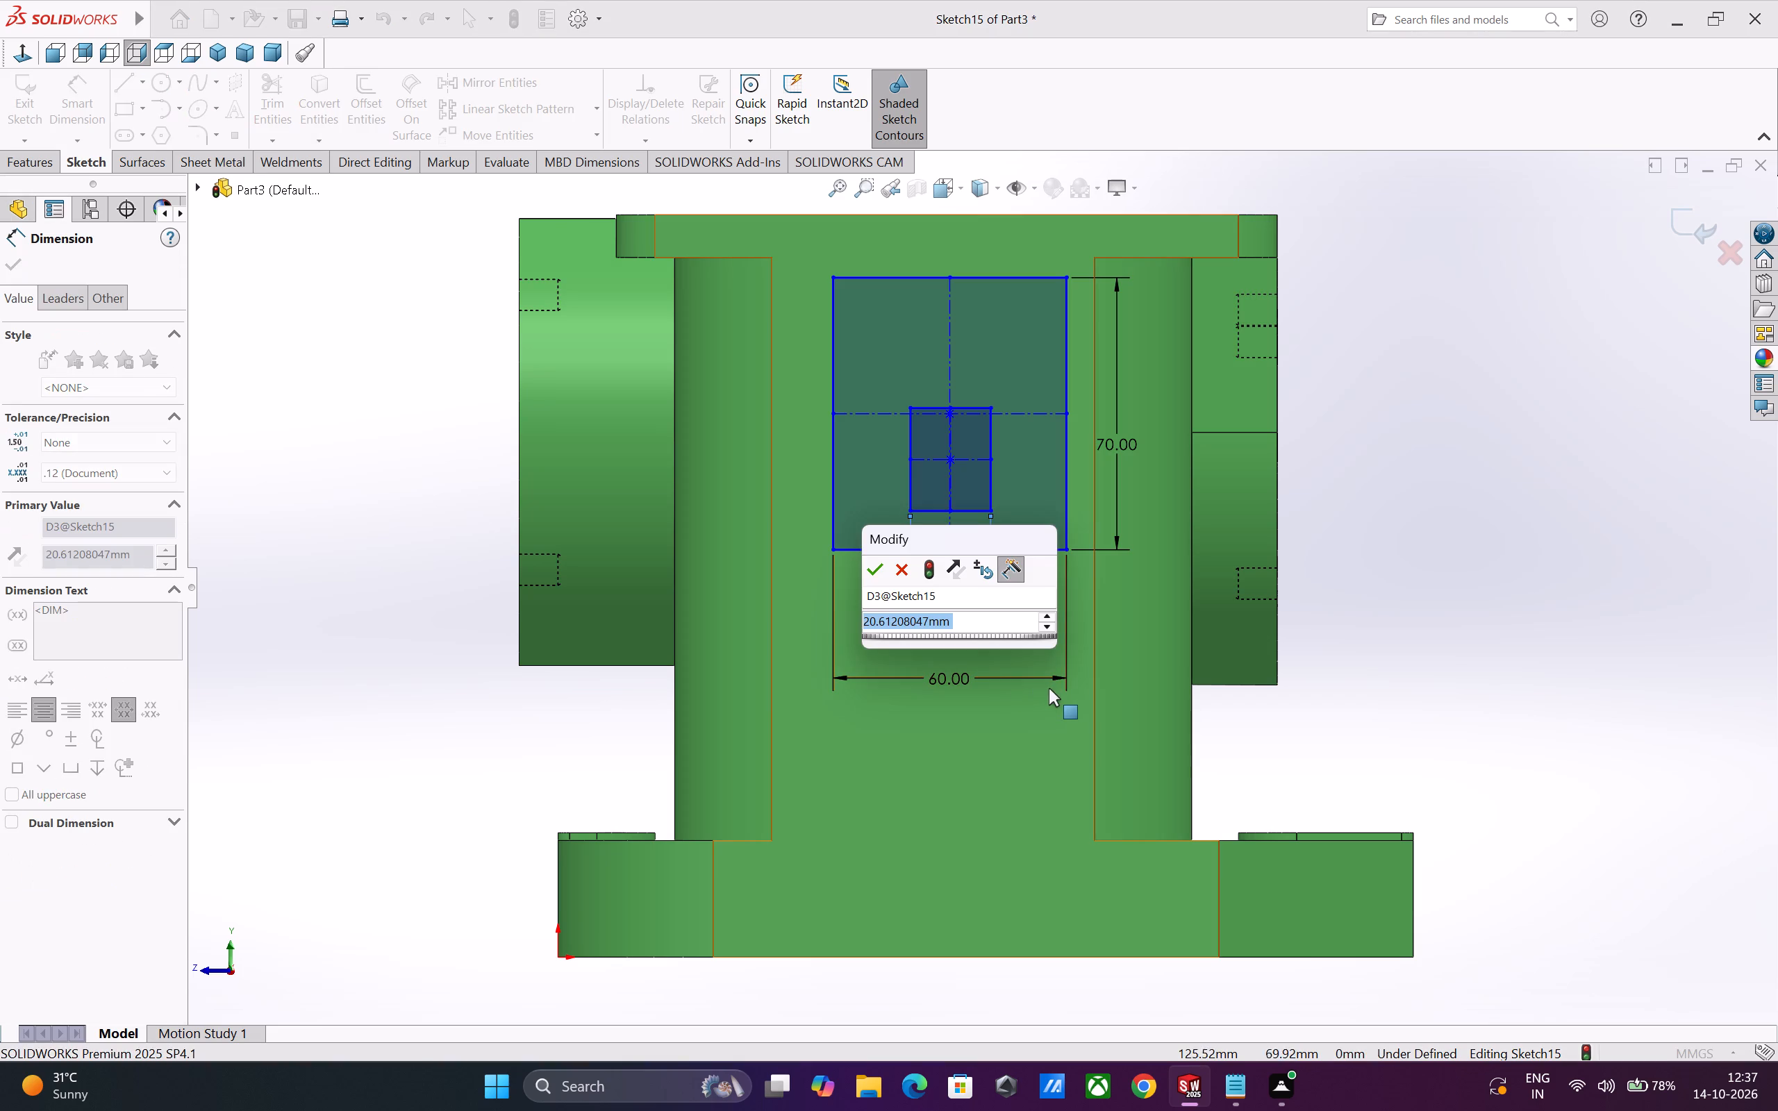
key("4")
key("0")
key("Return")
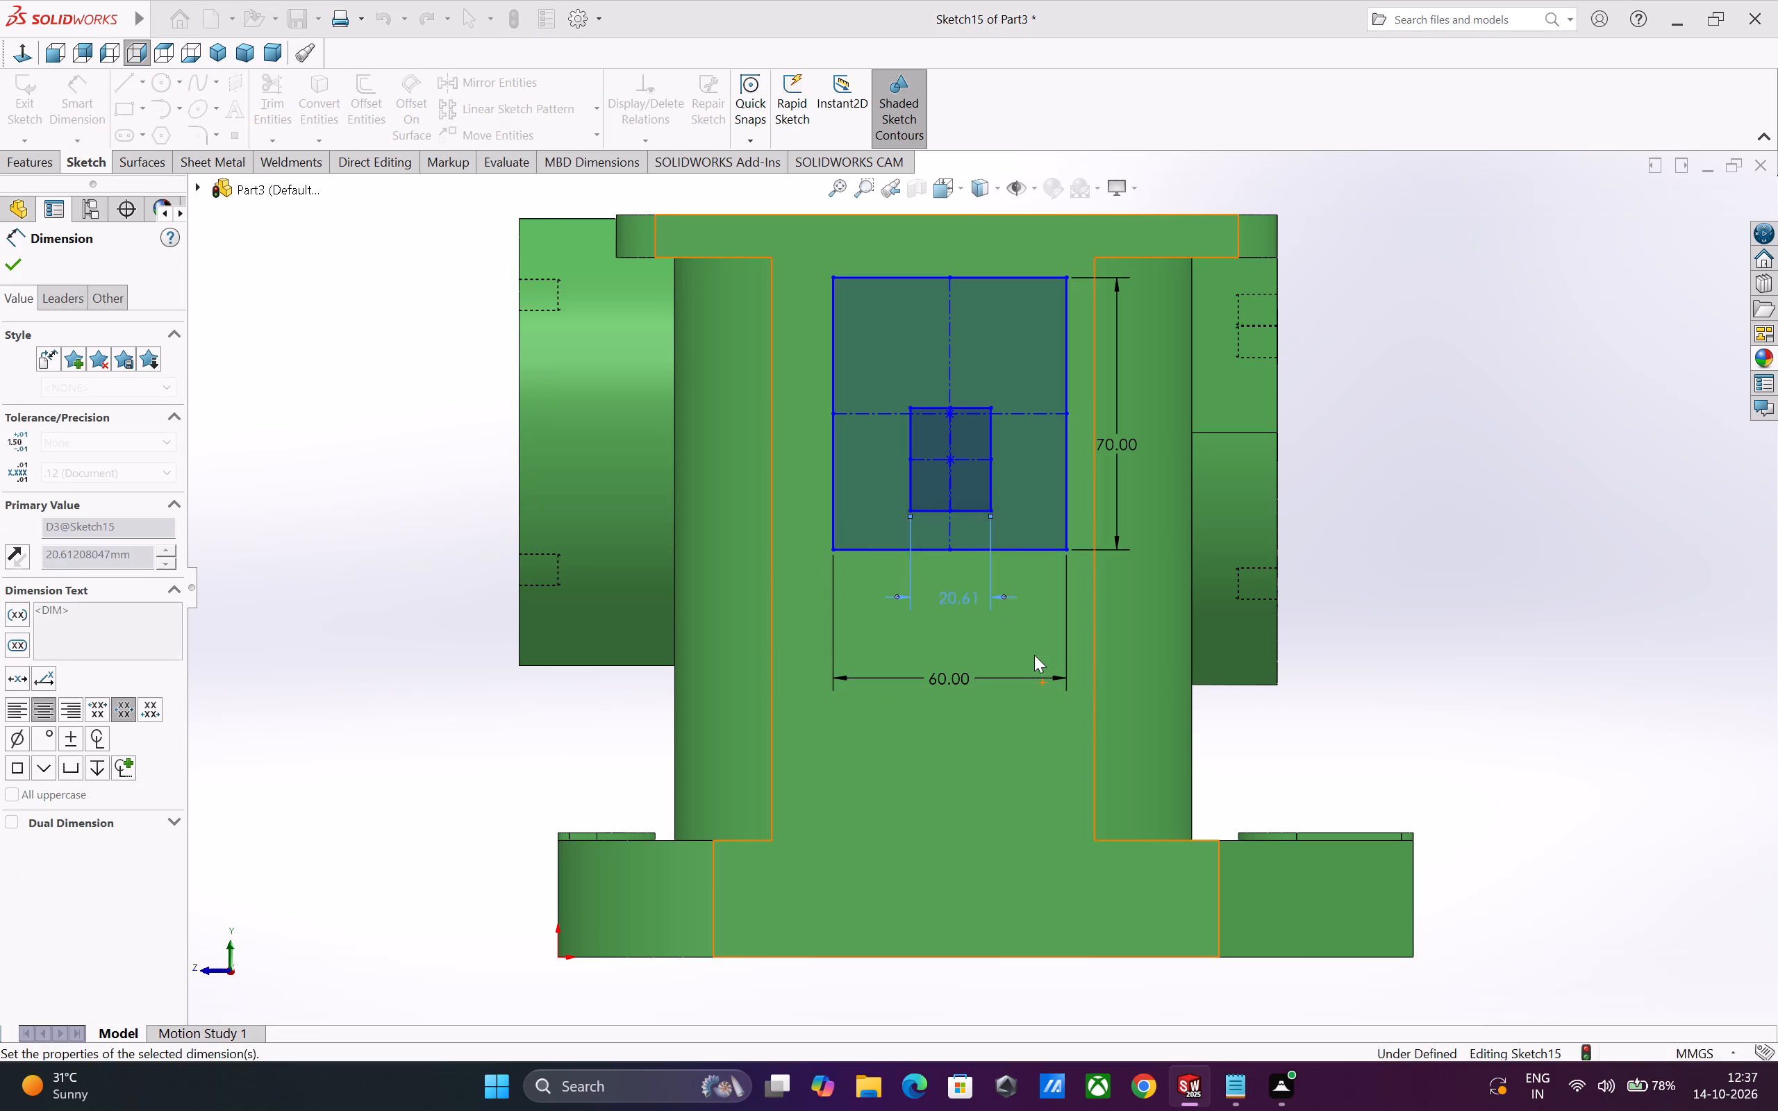
left_click(1030, 458)
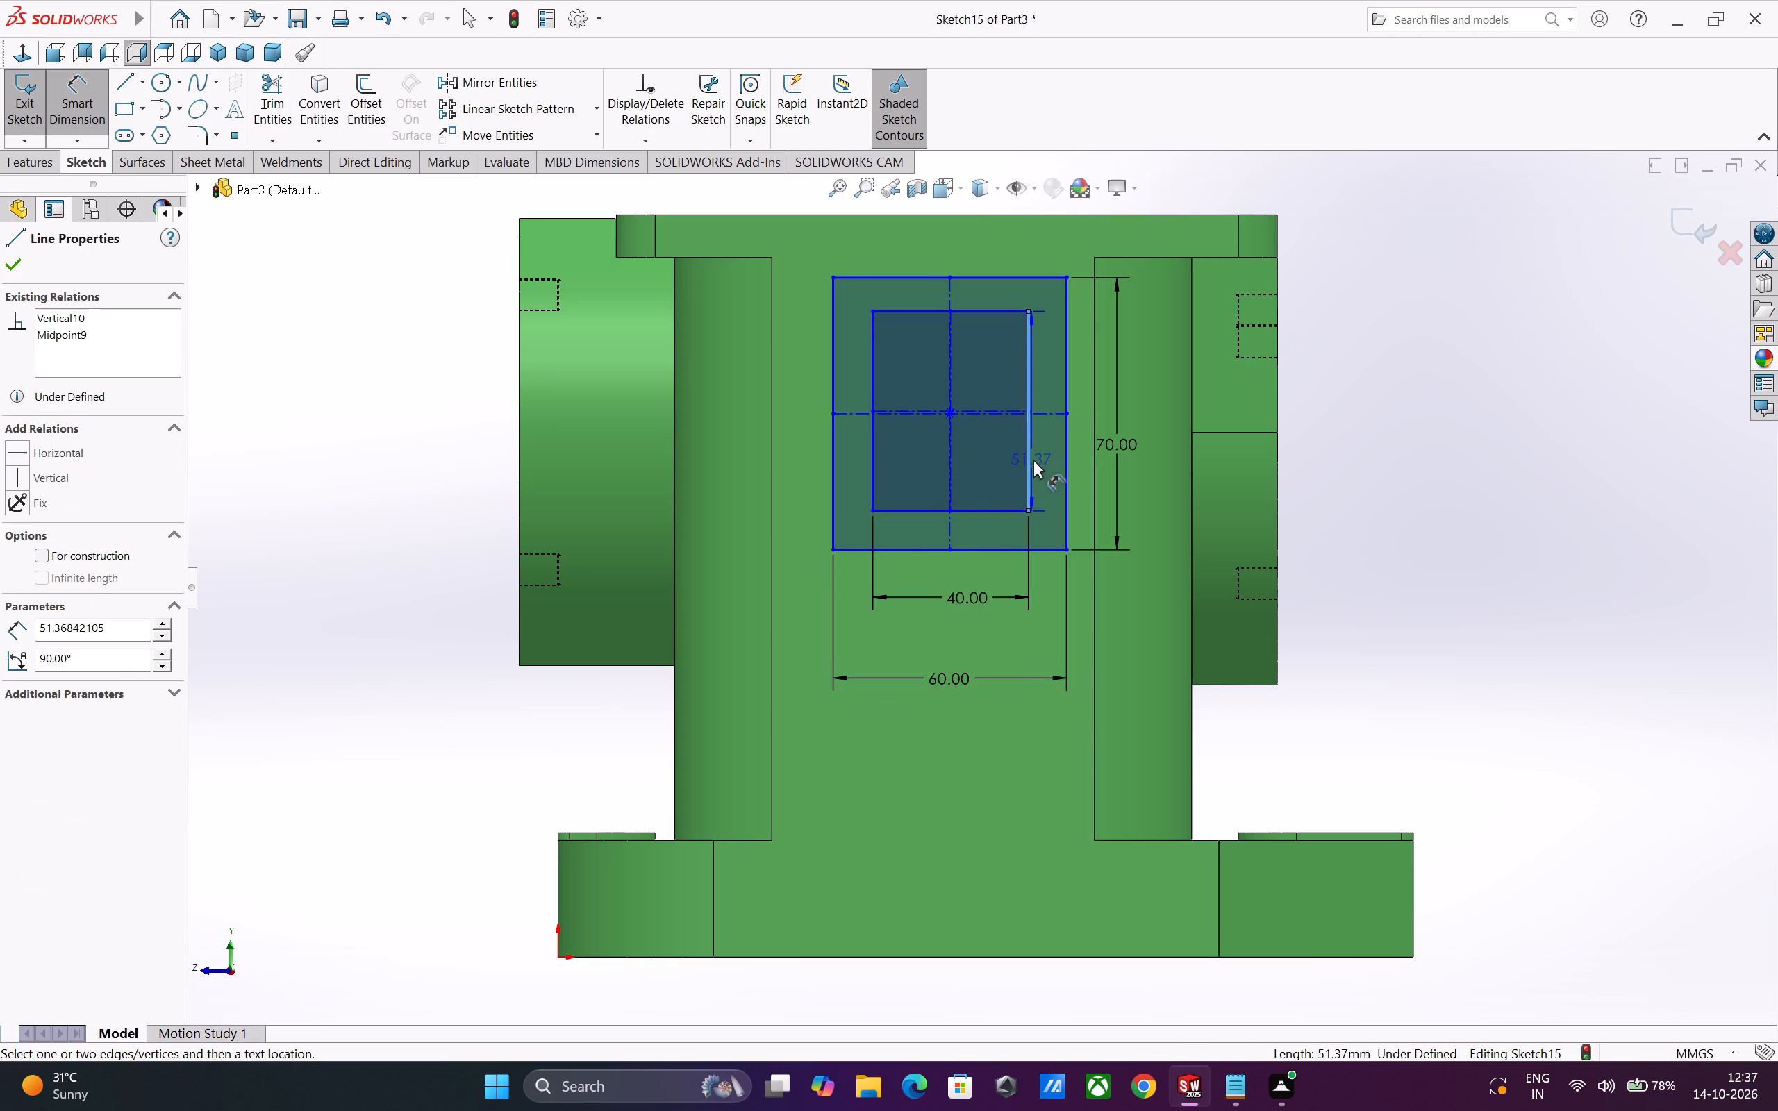
left_click(1041, 460)
key("5")
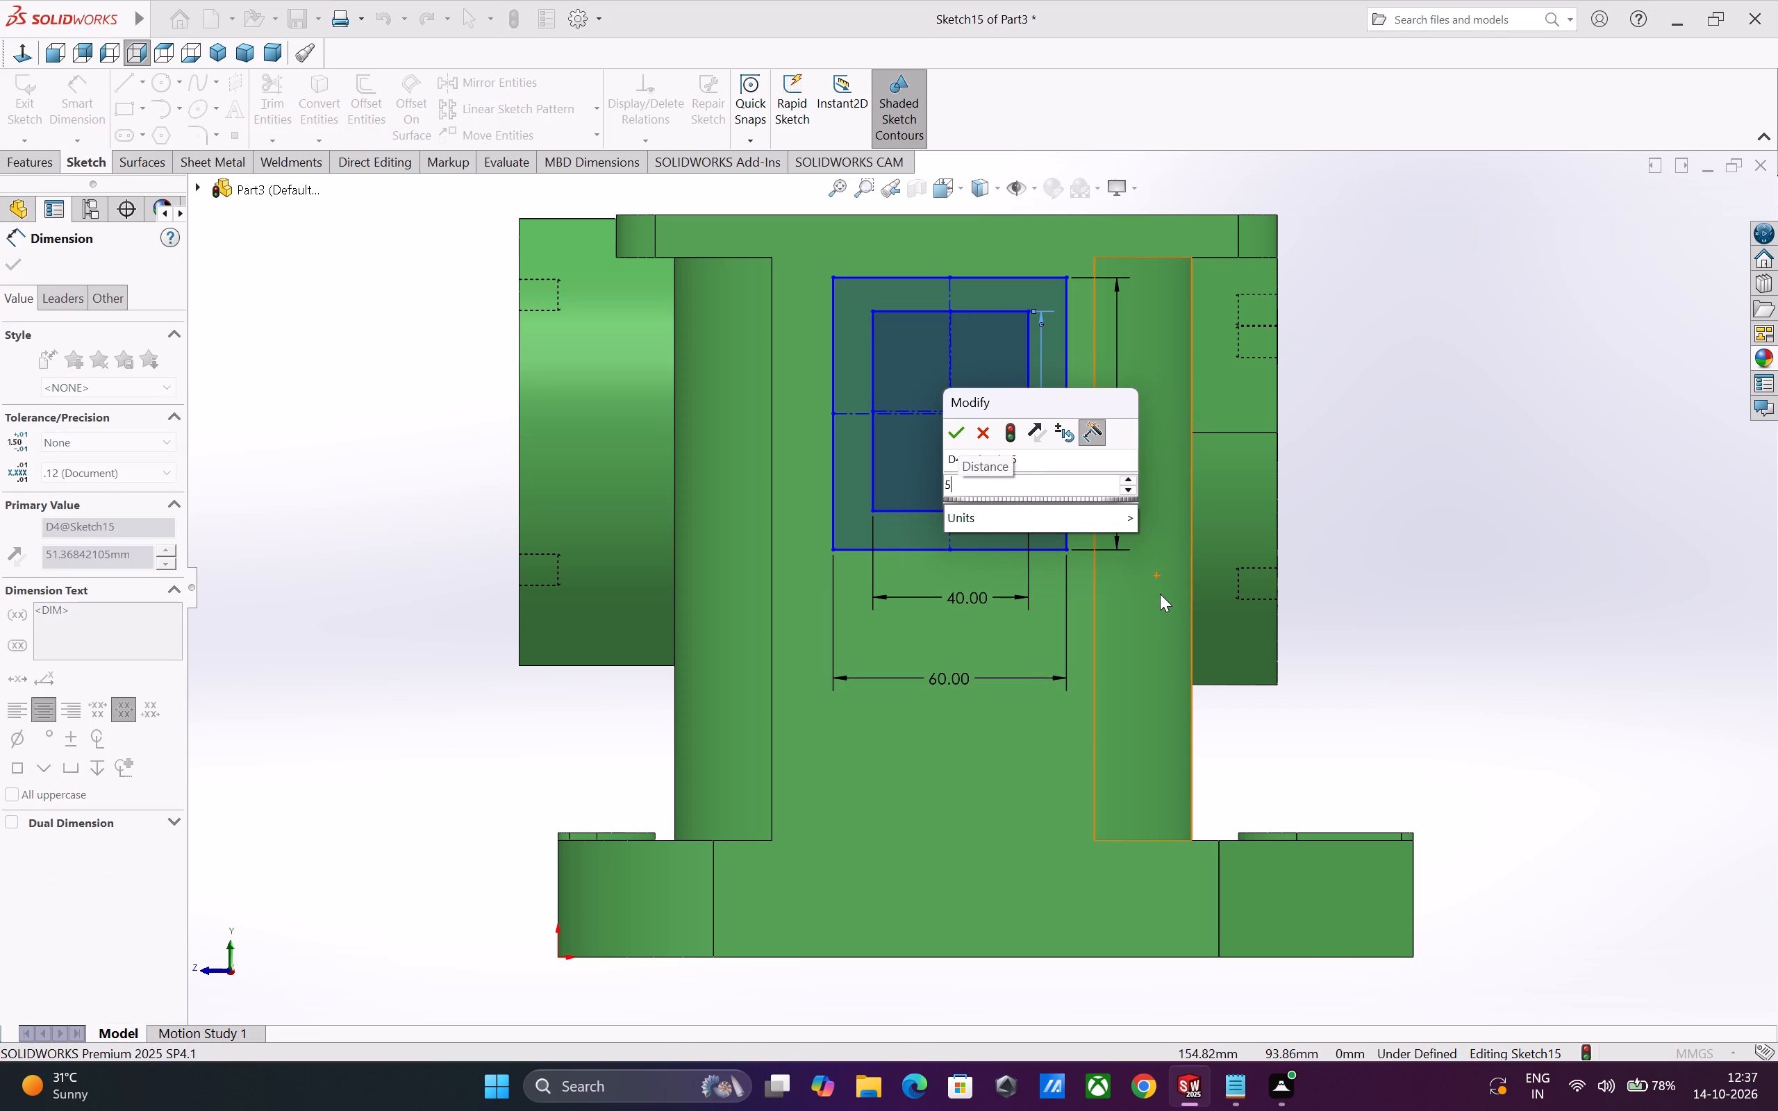
key("0")
key("Return")
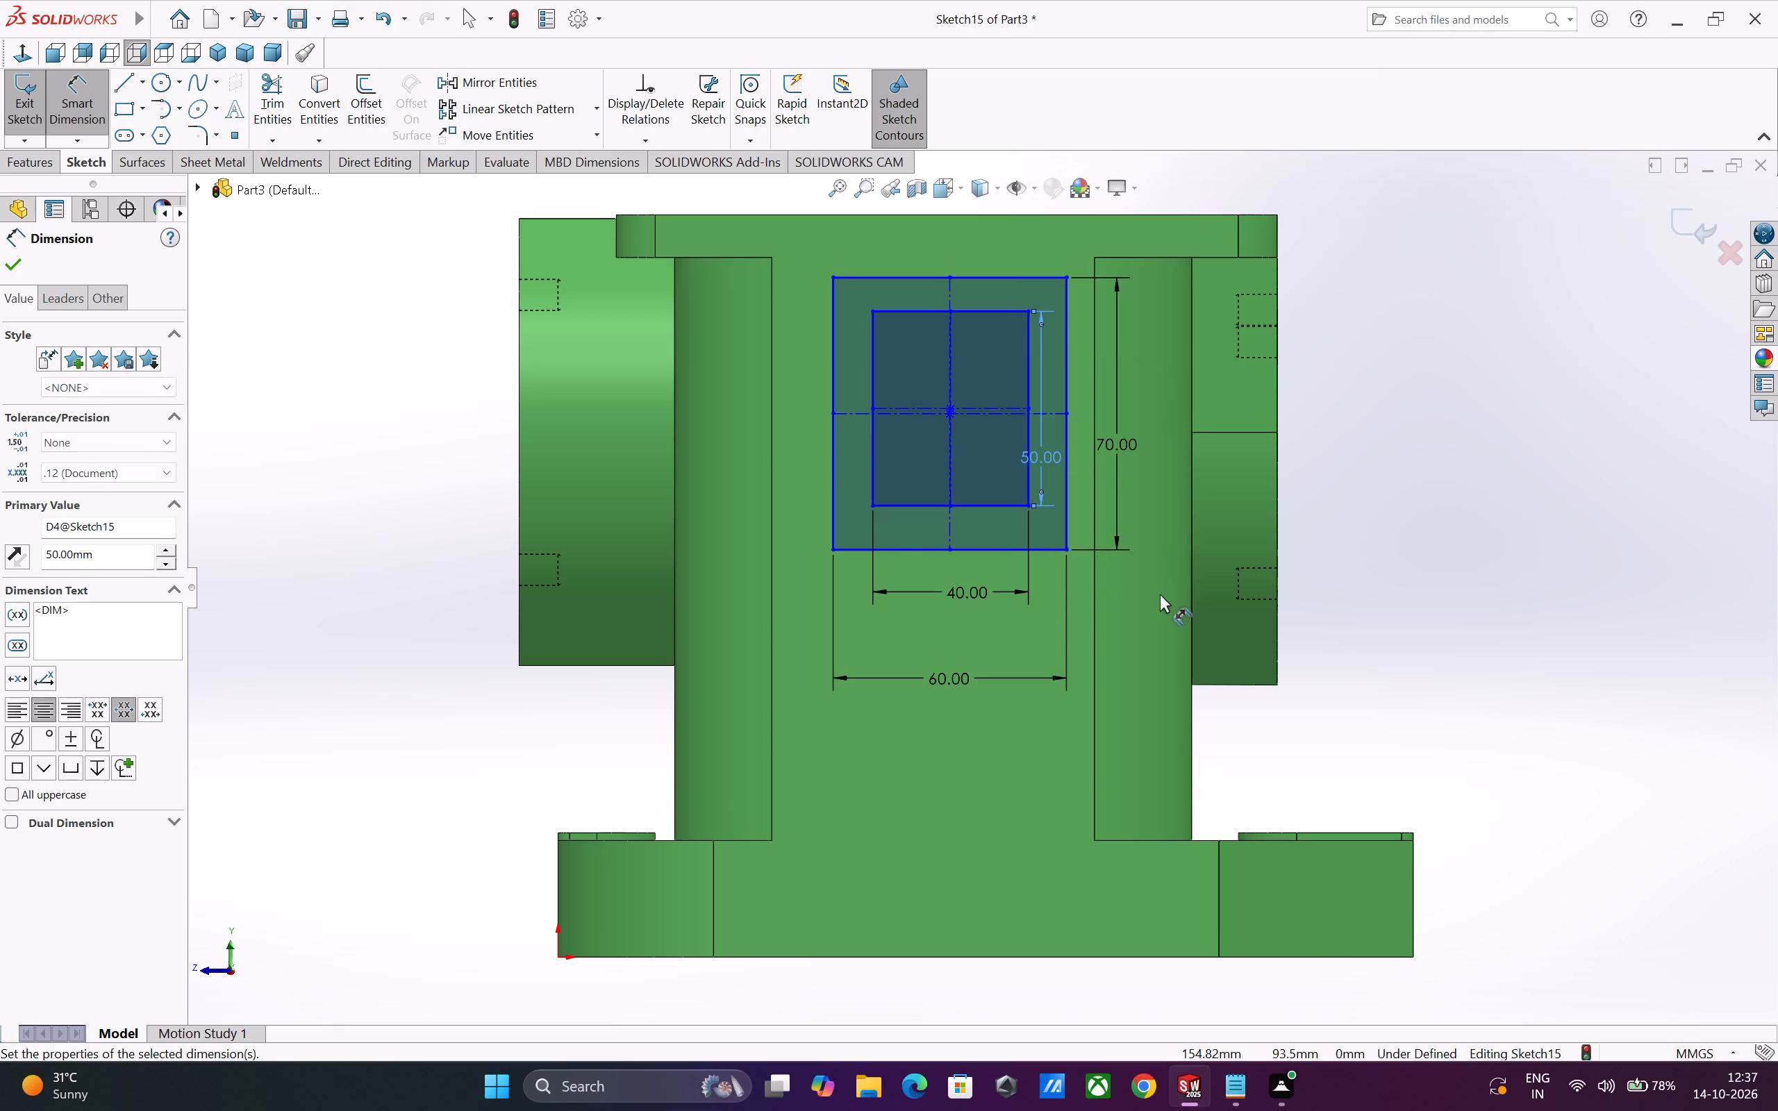
Make the centre points of the inner and outer rectangles coincident so the two rectangles are concentric.
scroll(1157, 597, "up", 1)
scroll(1008, 515, "down", 1)
scroll(987, 451, "down", 1)
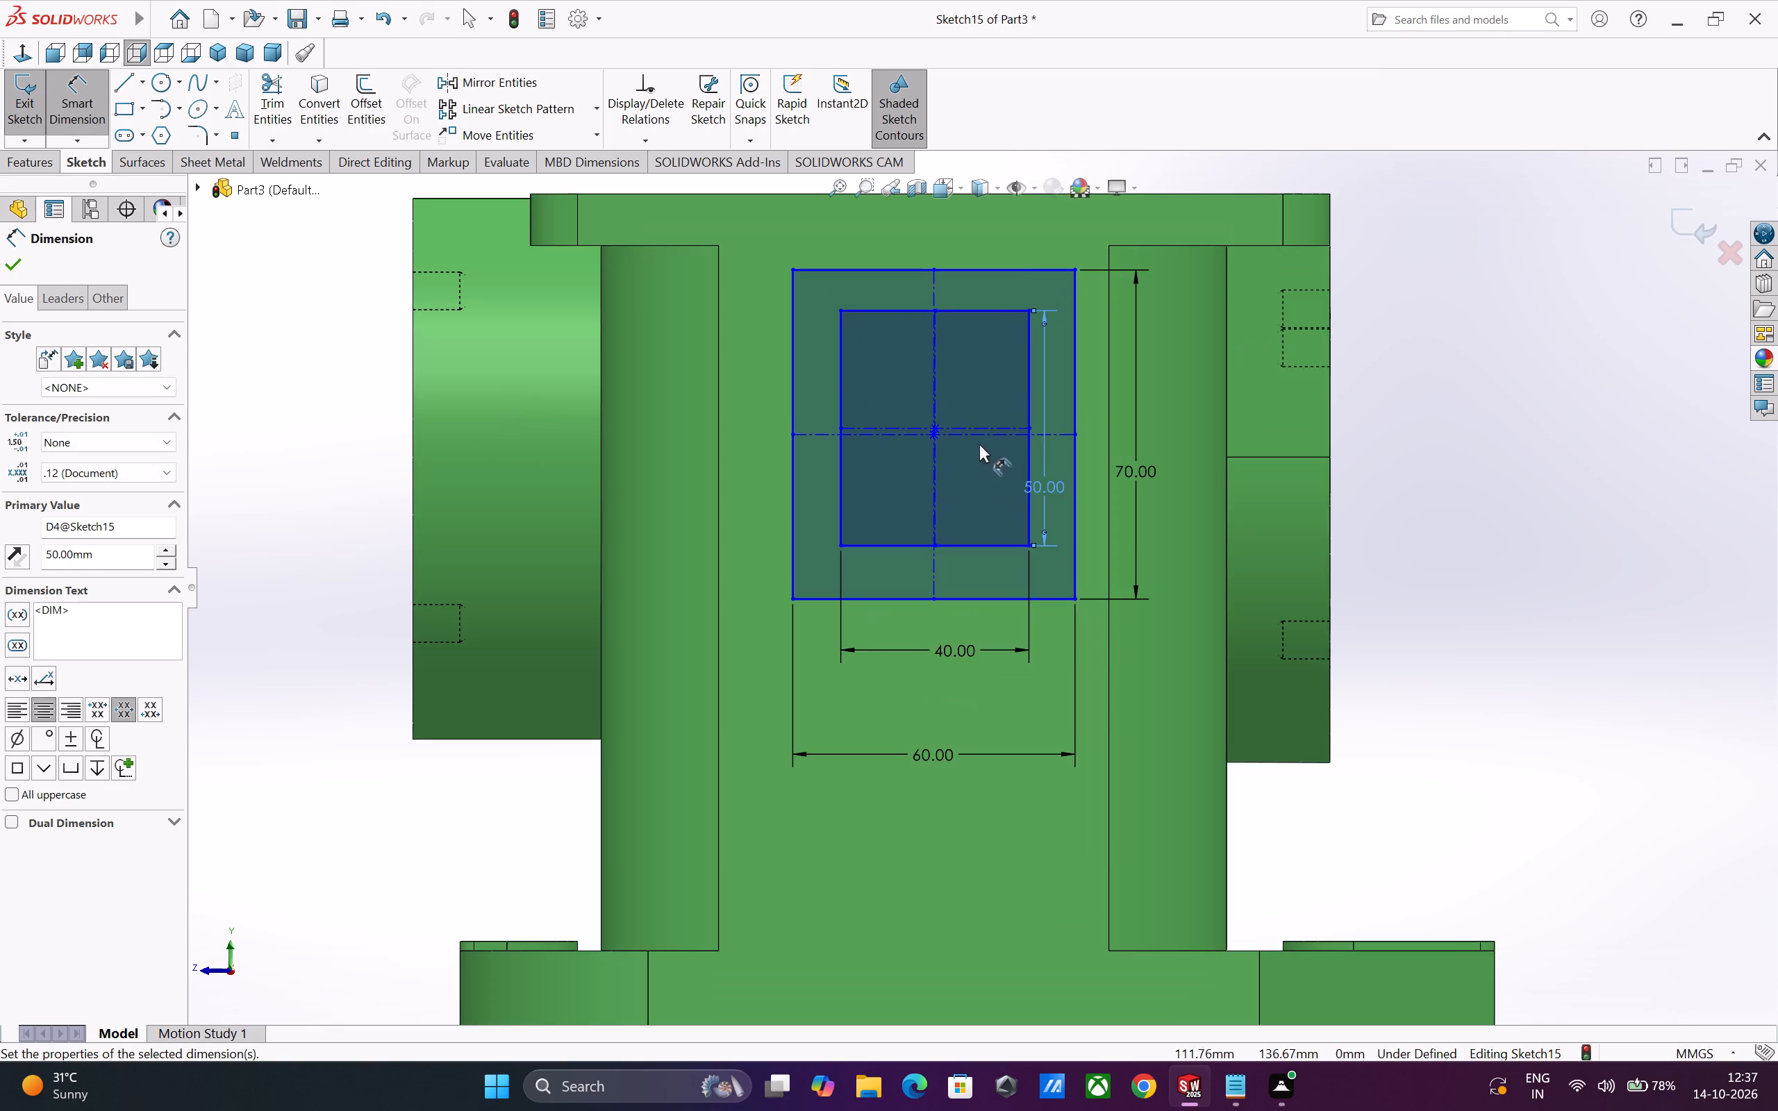
scroll(941, 416, "down", 5)
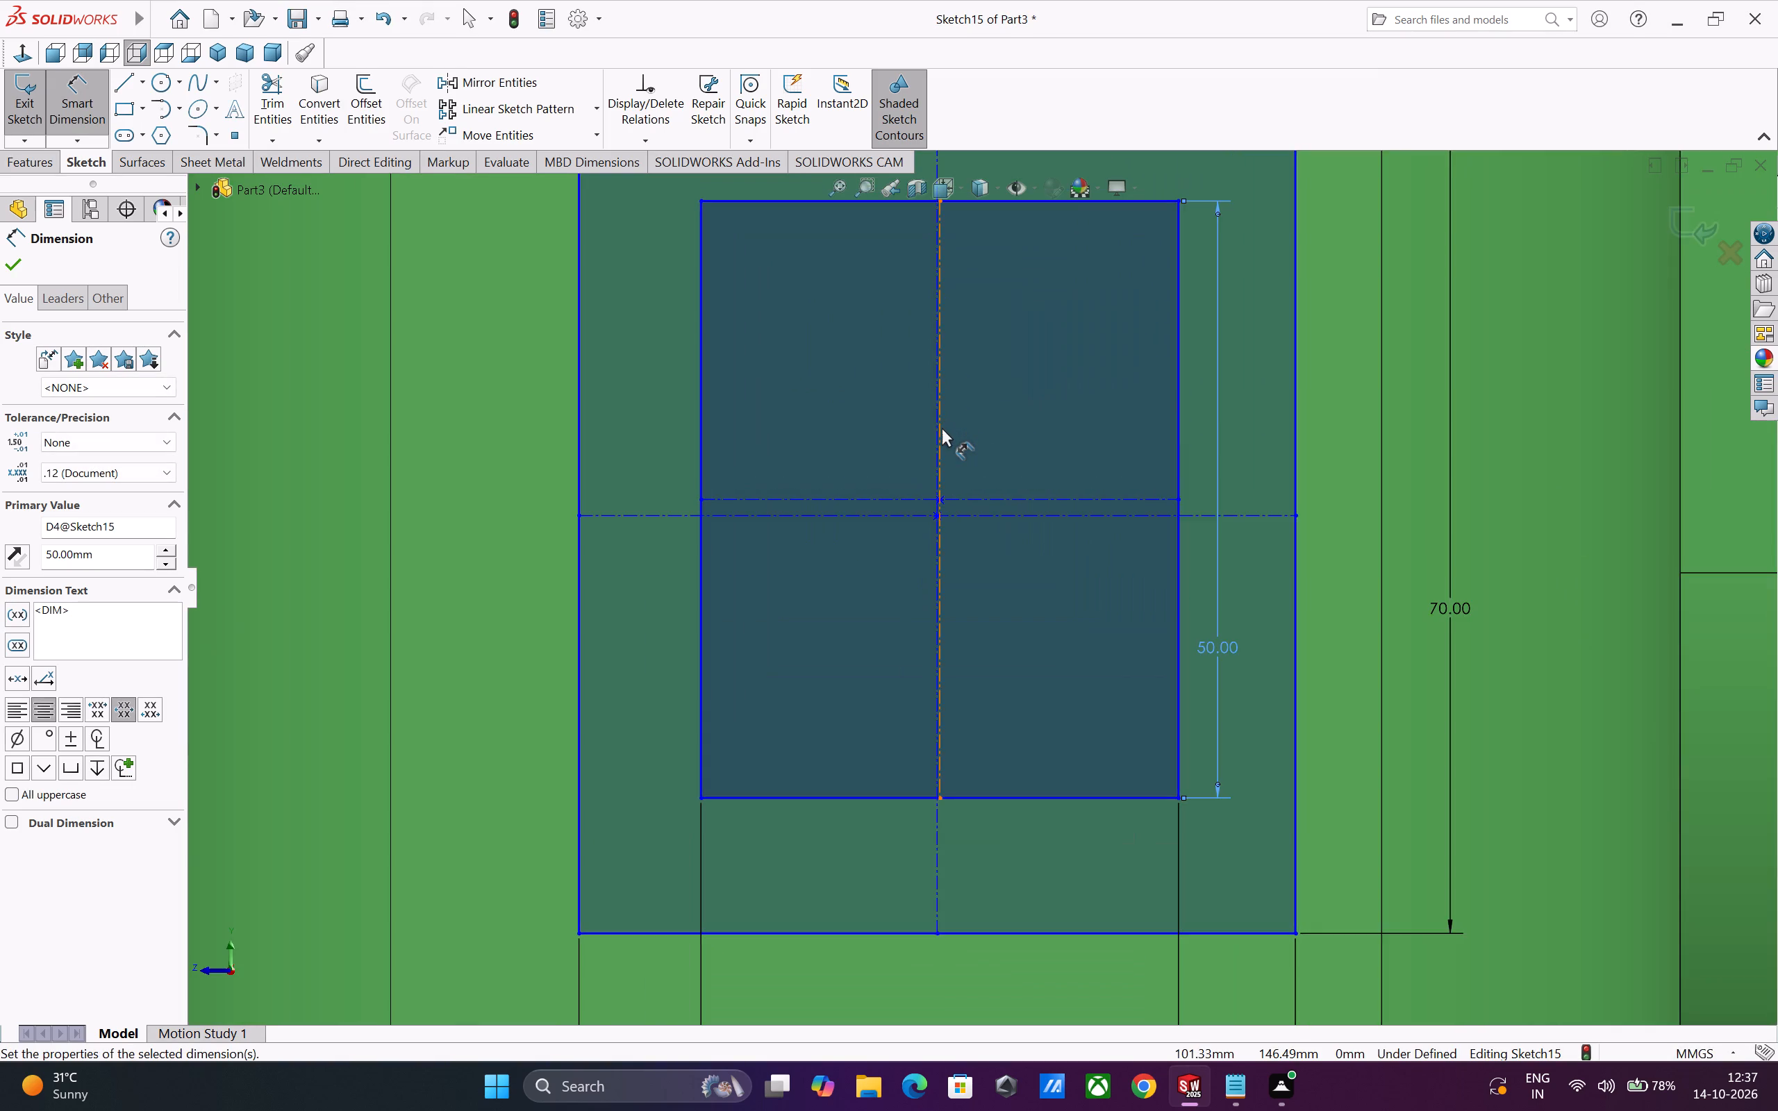
scroll(942, 428, "down", 3)
key("Escape")
key("Escape")
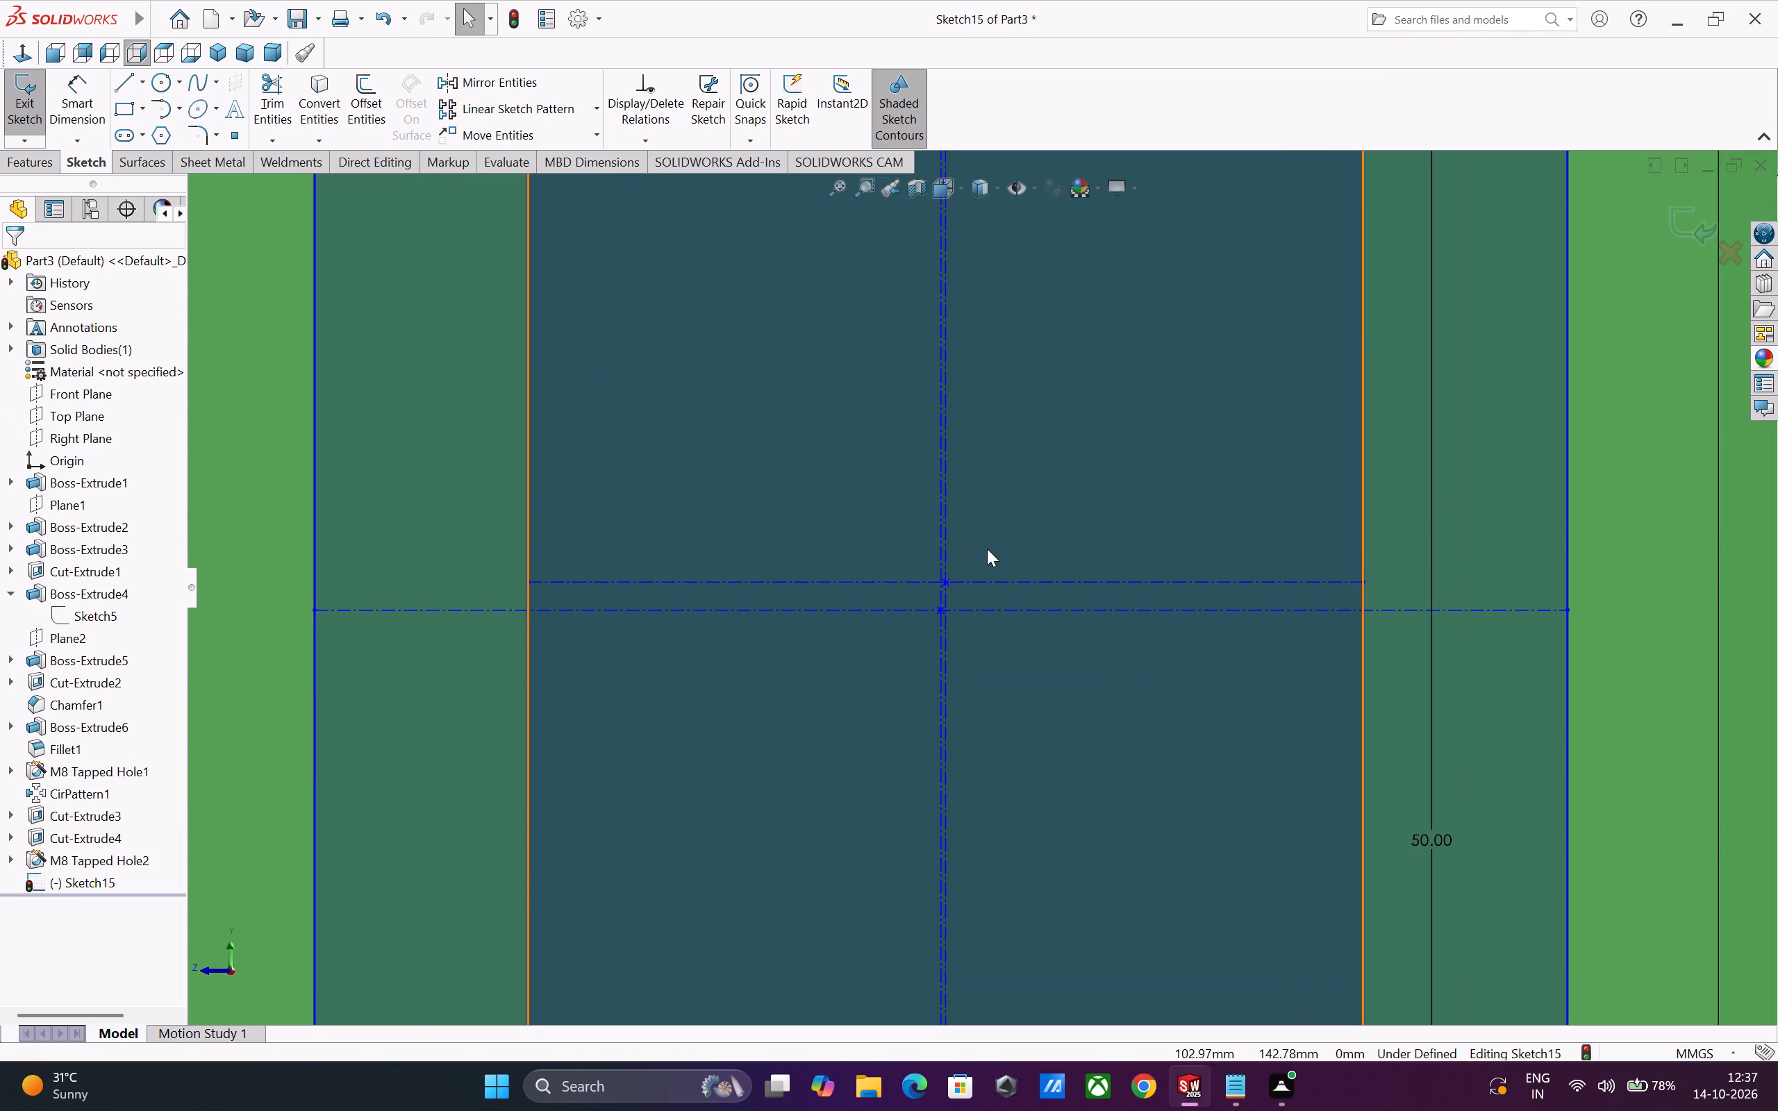
scroll(986, 553, "up", 3)
scroll(986, 553, "down", 6)
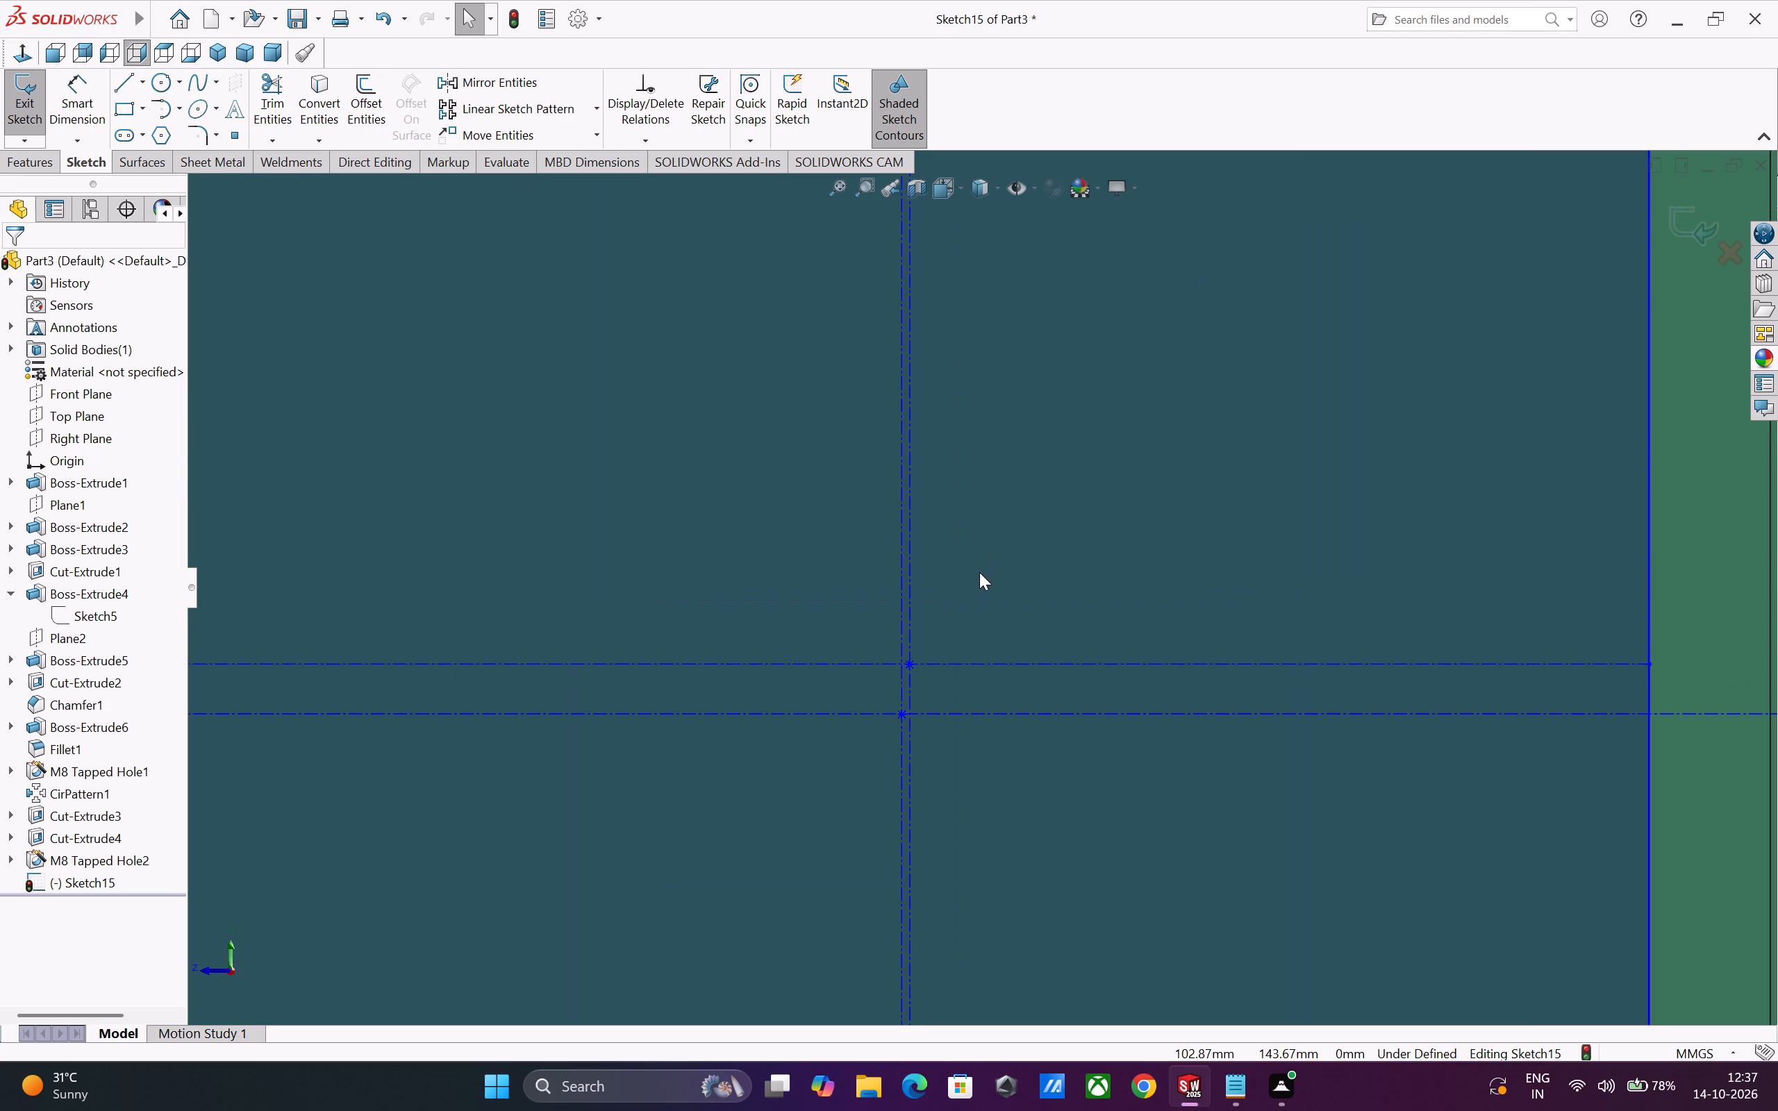
scroll(977, 612, "up", 1)
scroll(967, 631, "down", 1)
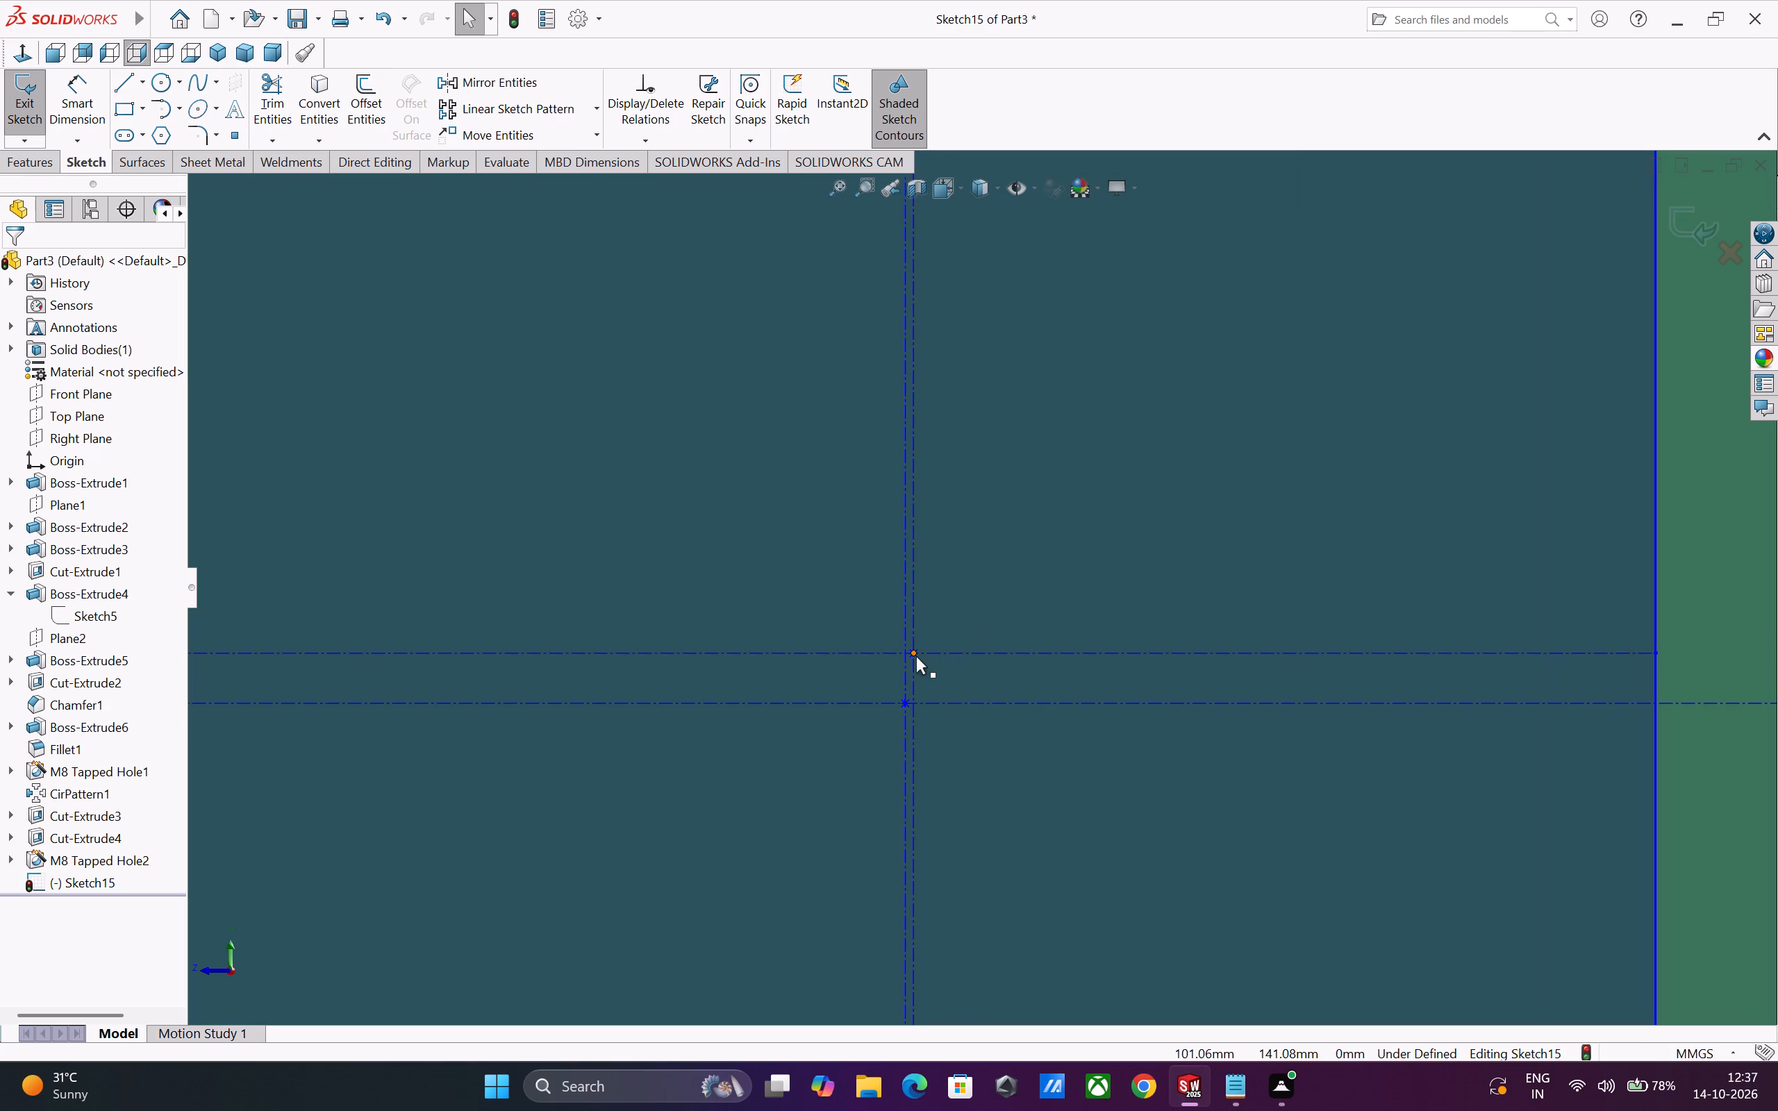
left_click(915, 653, "ctrl")
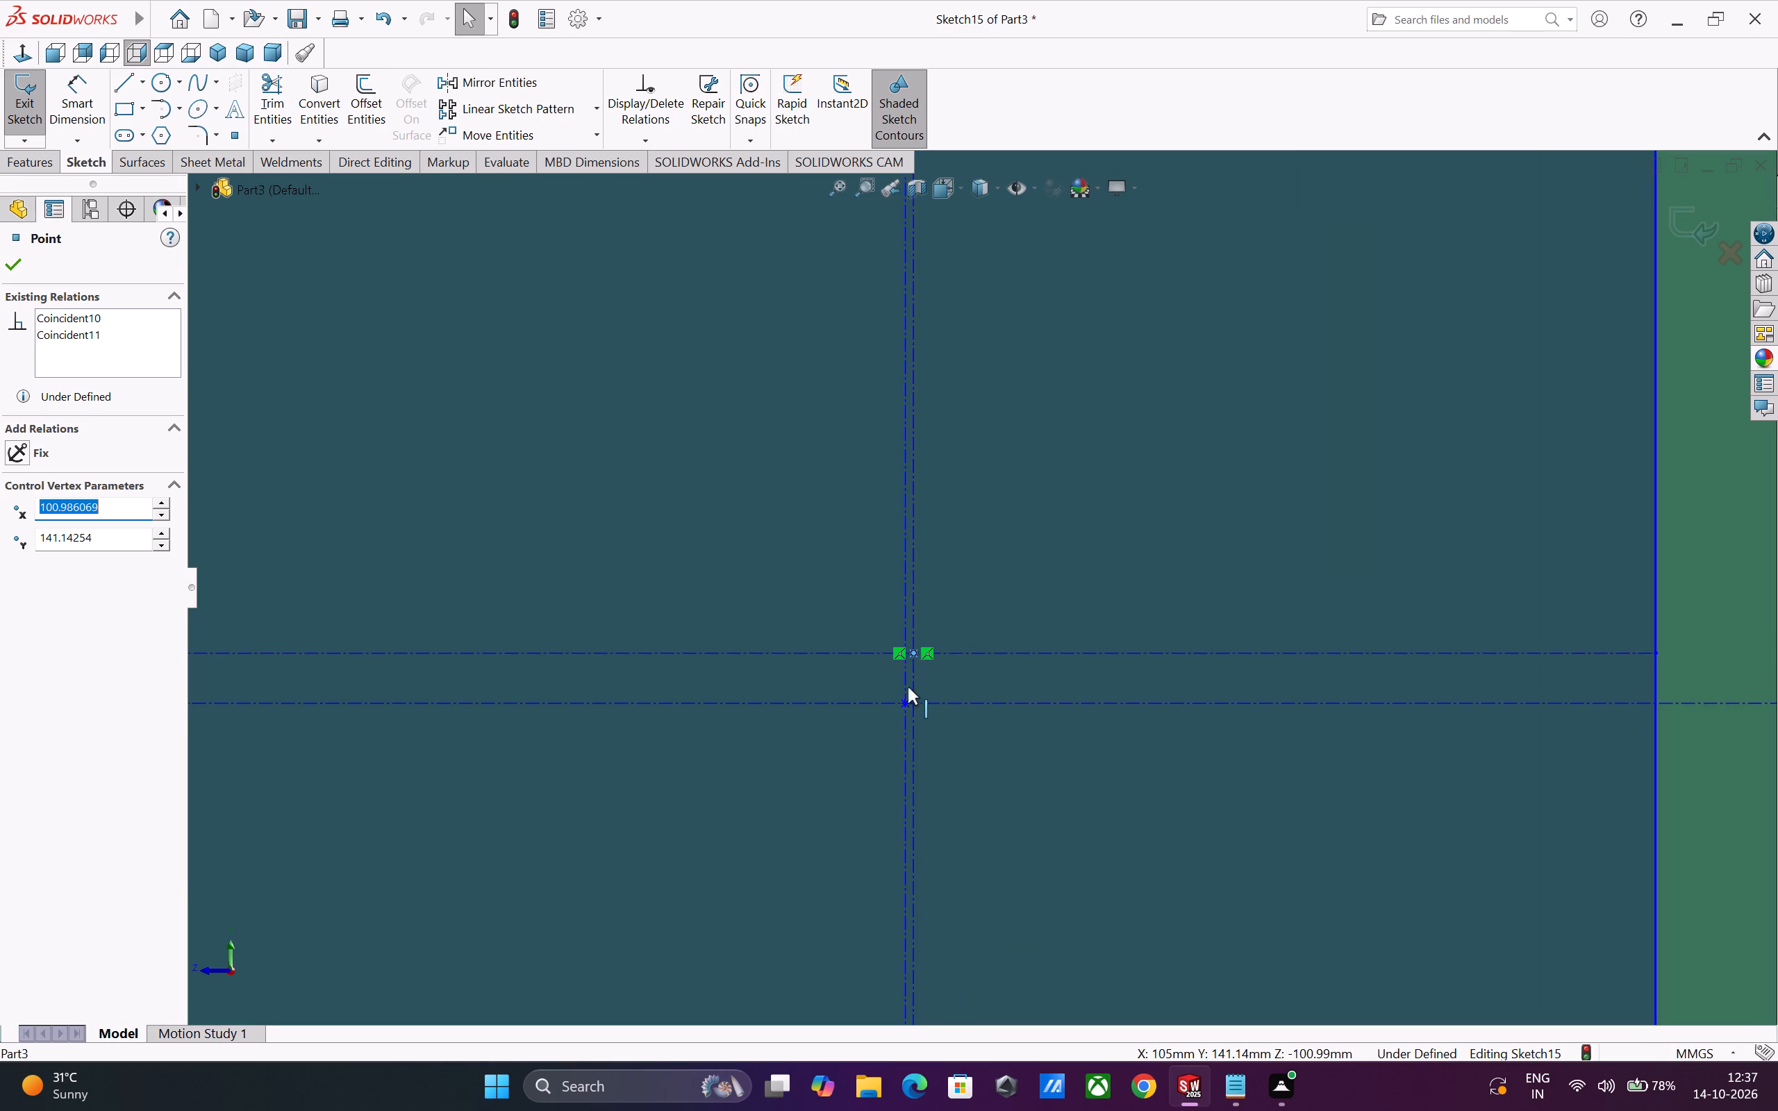
left_click(904, 704, "ctrl")
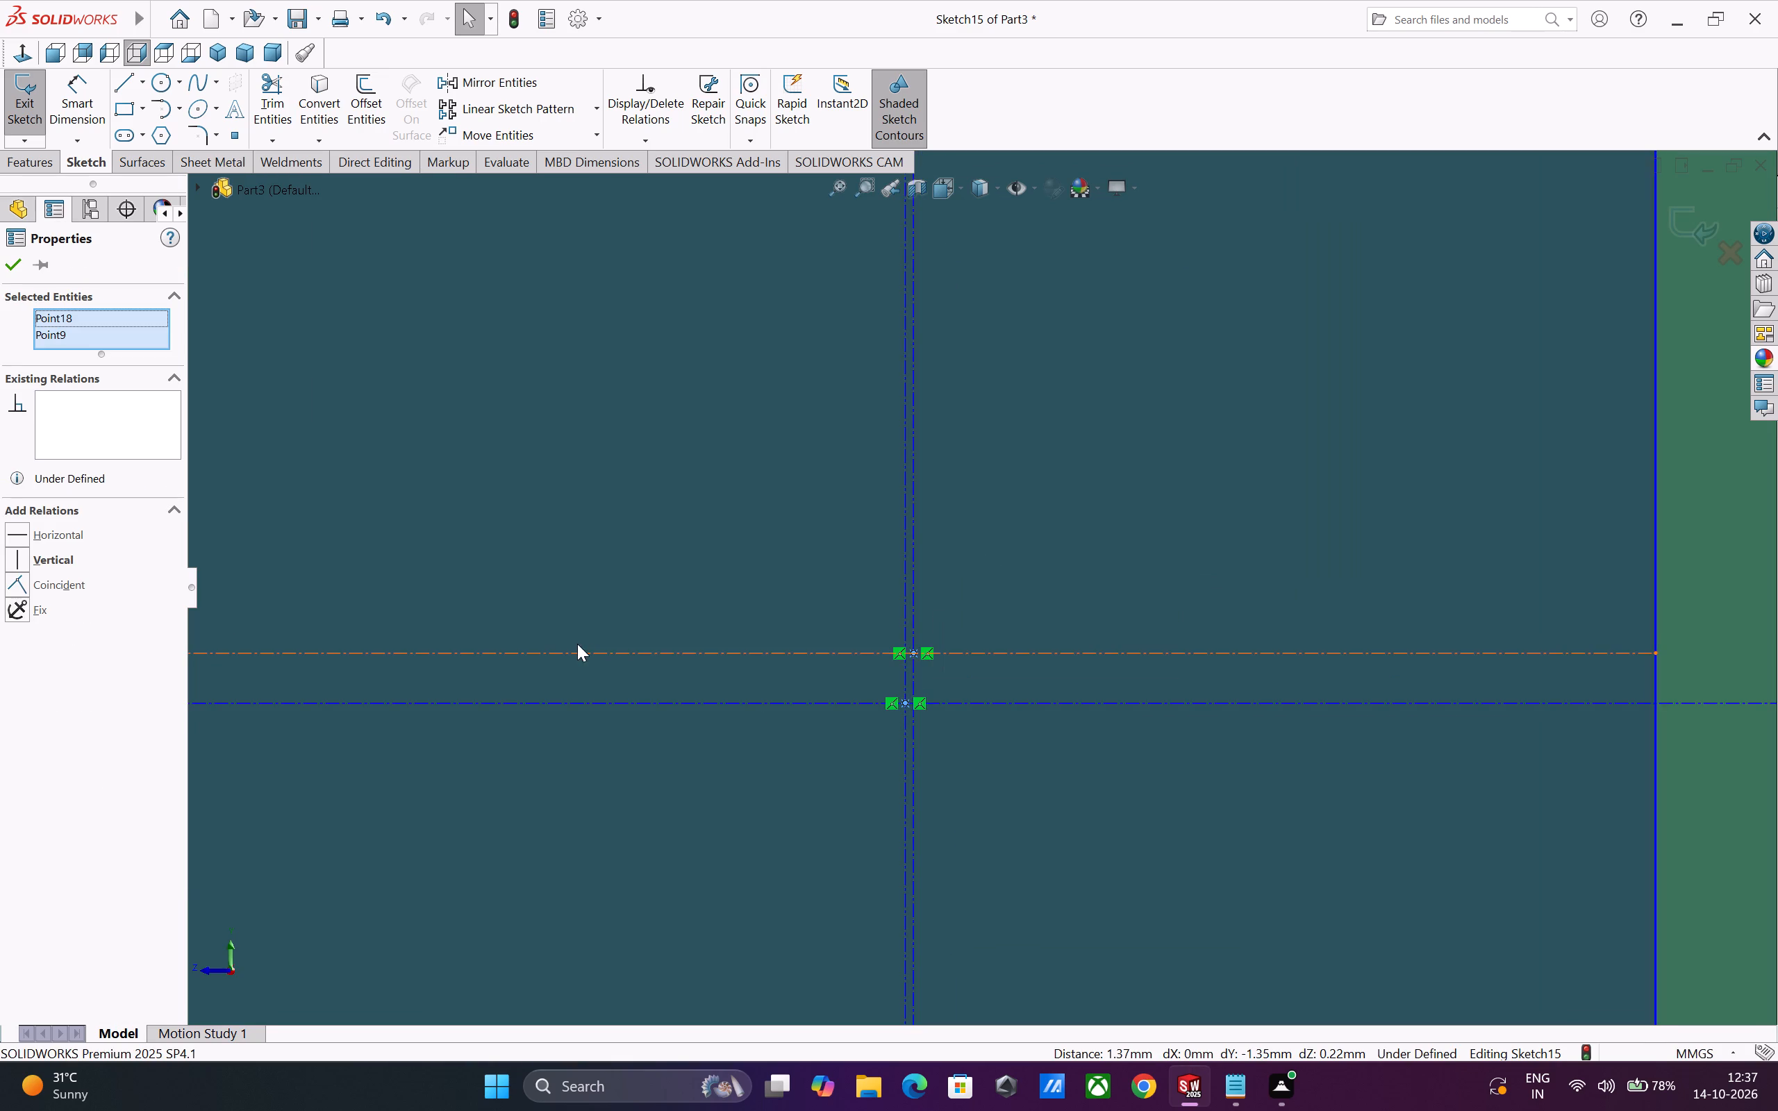
left_click(19, 580)
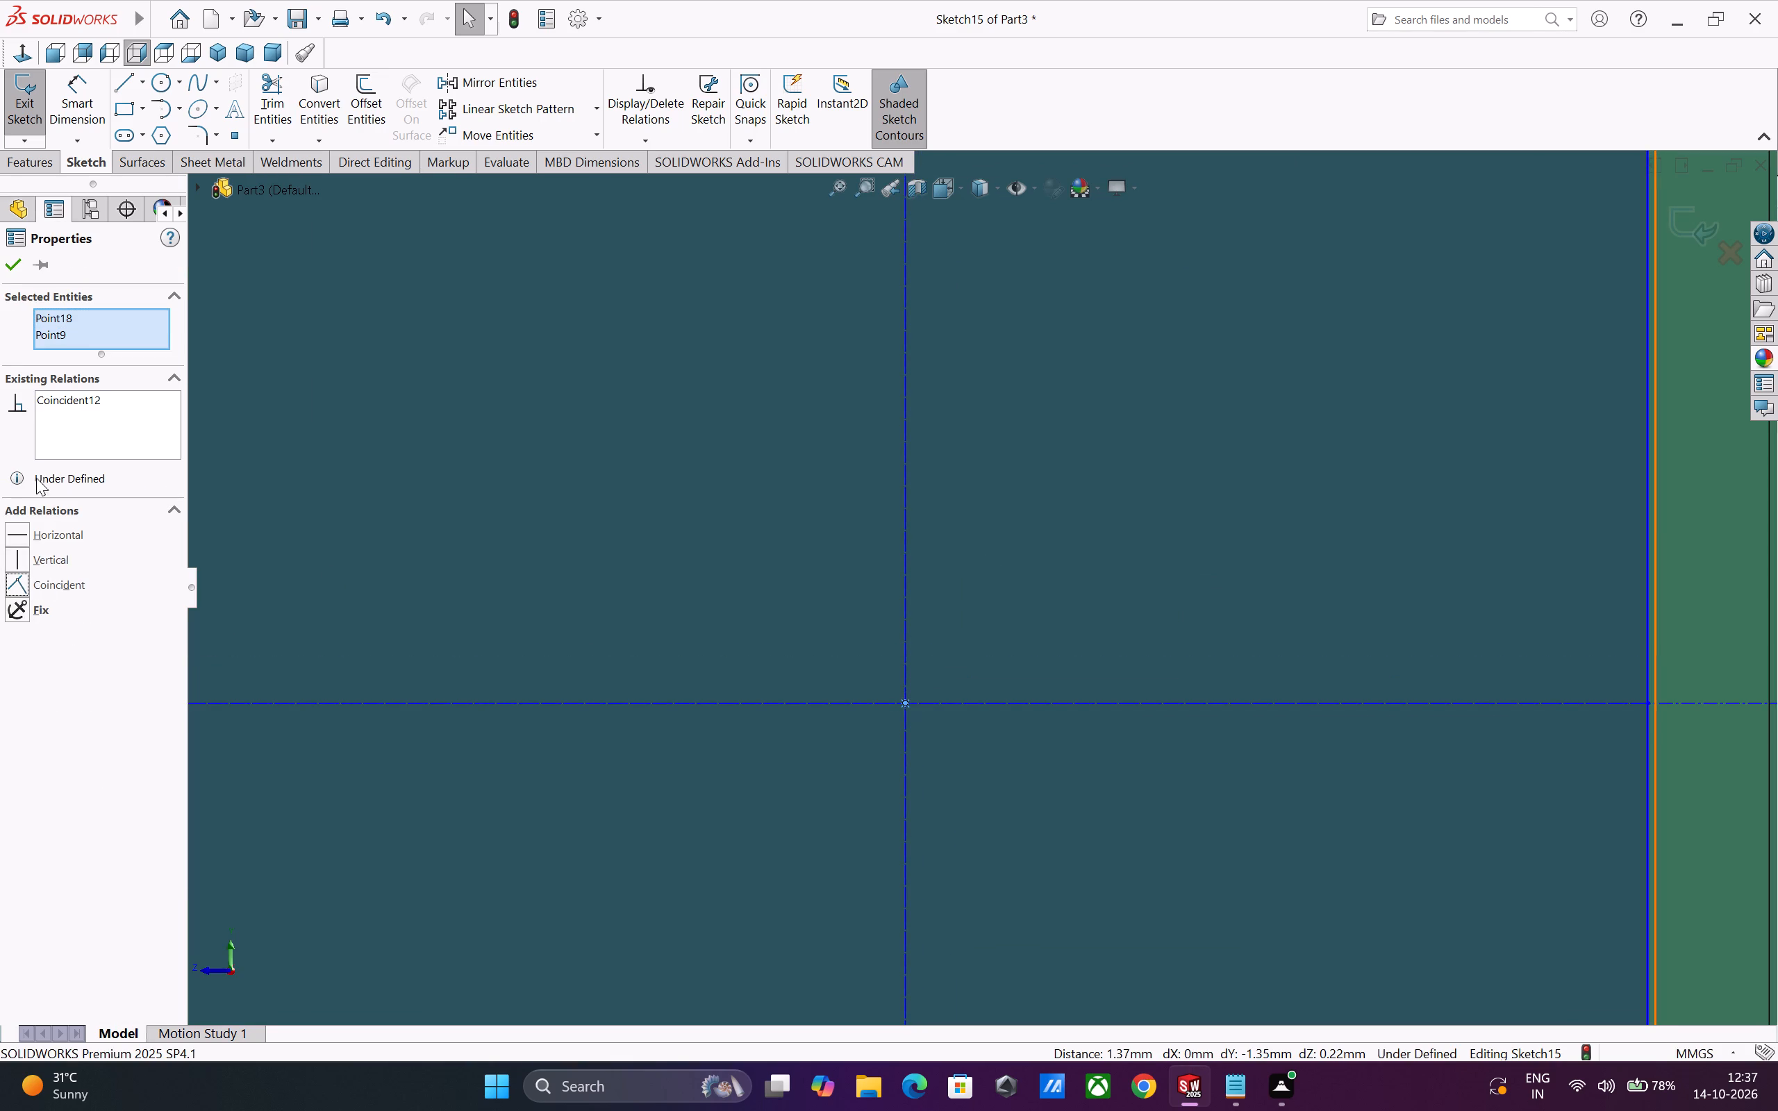
left_click(15, 270)
Dimension the distance from the housing's top edge to the outer rectangle's bottom line as 96 mm.
scroll(583, 692, "up", 3)
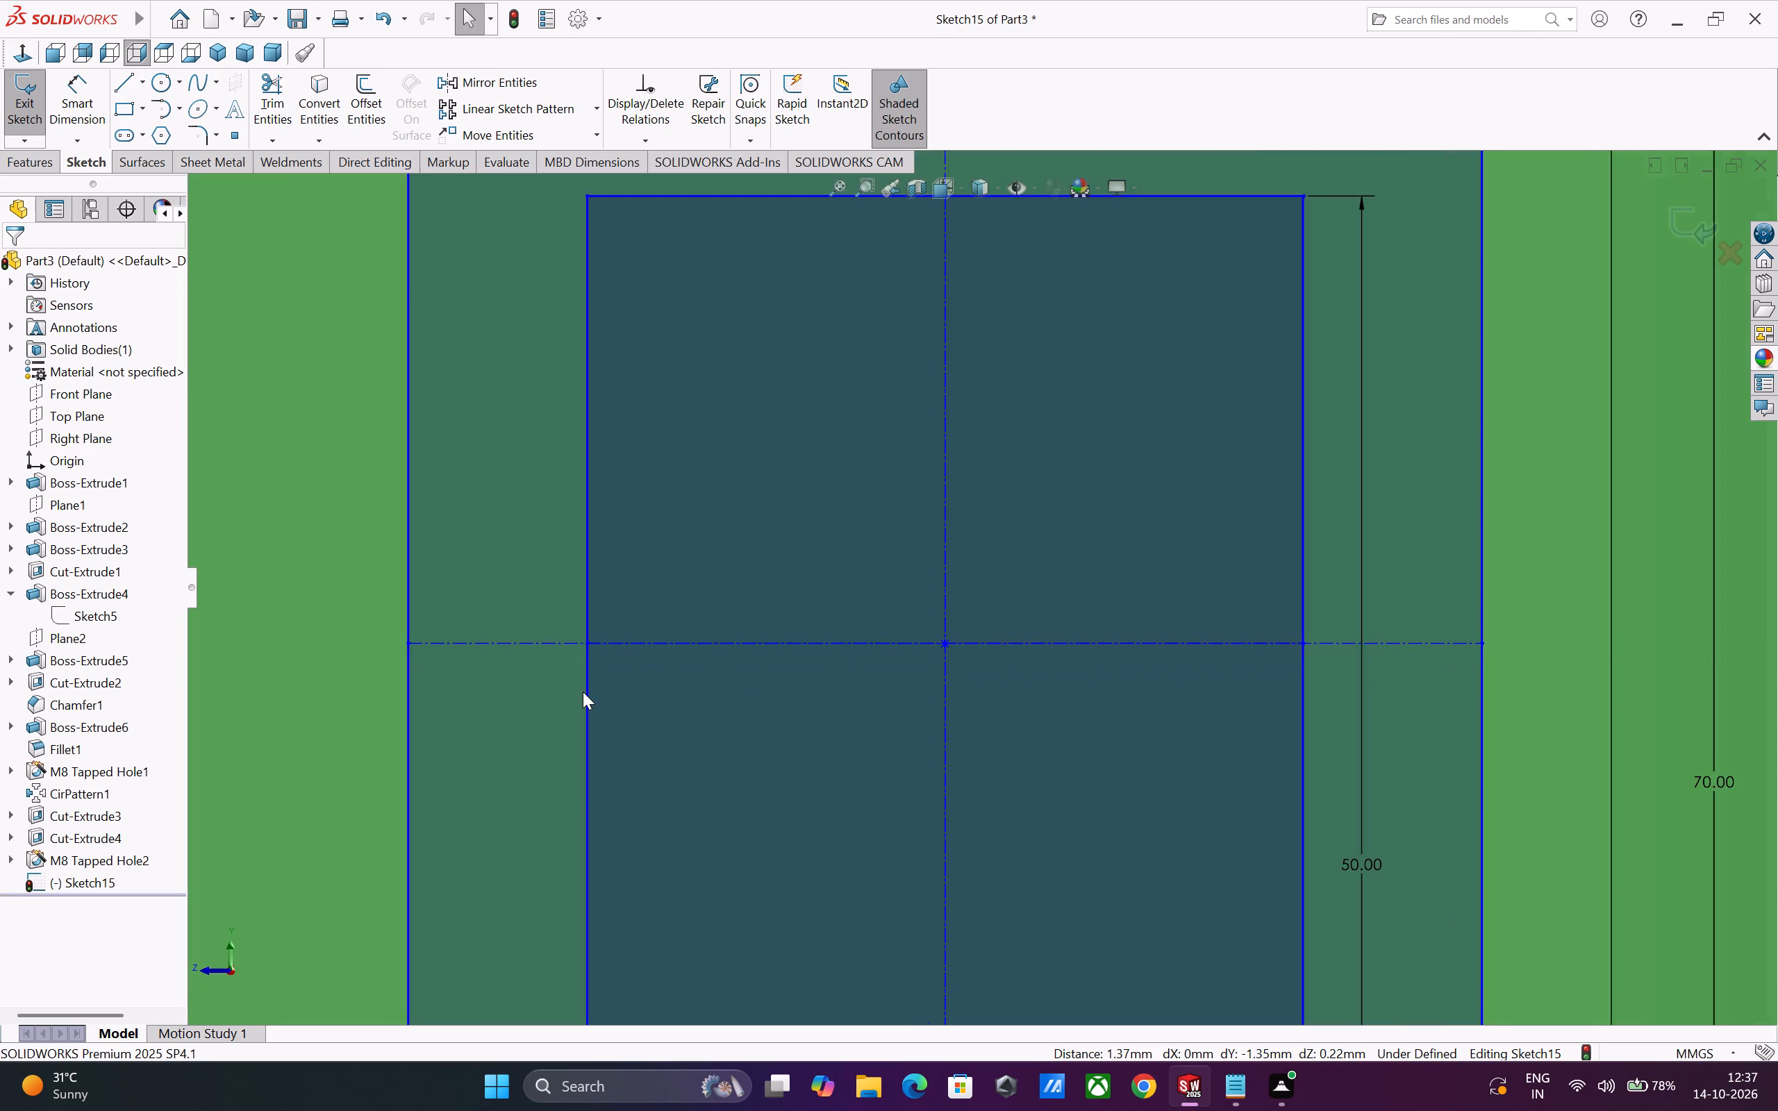
scroll(583, 692, "up", 9)
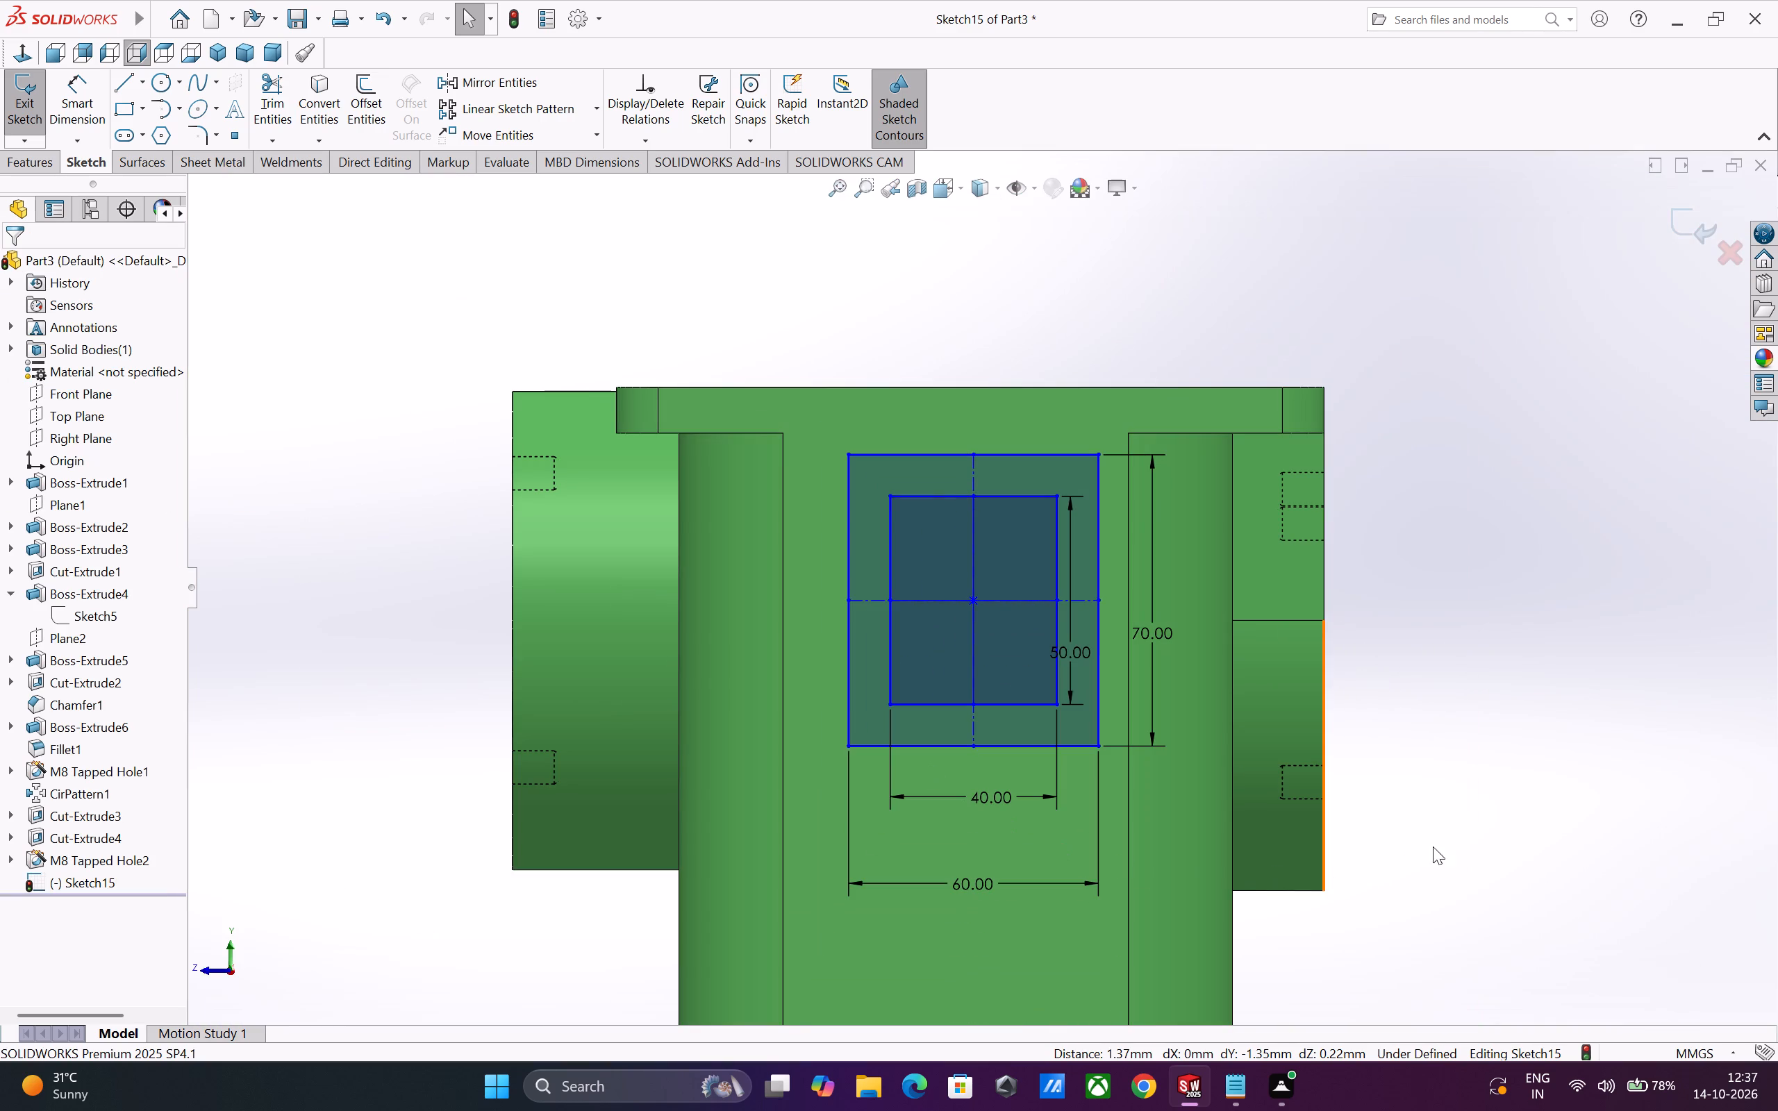
left_click(1443, 840)
scroll(1263, 778, "up", 2)
scroll(1102, 833, "up", 1)
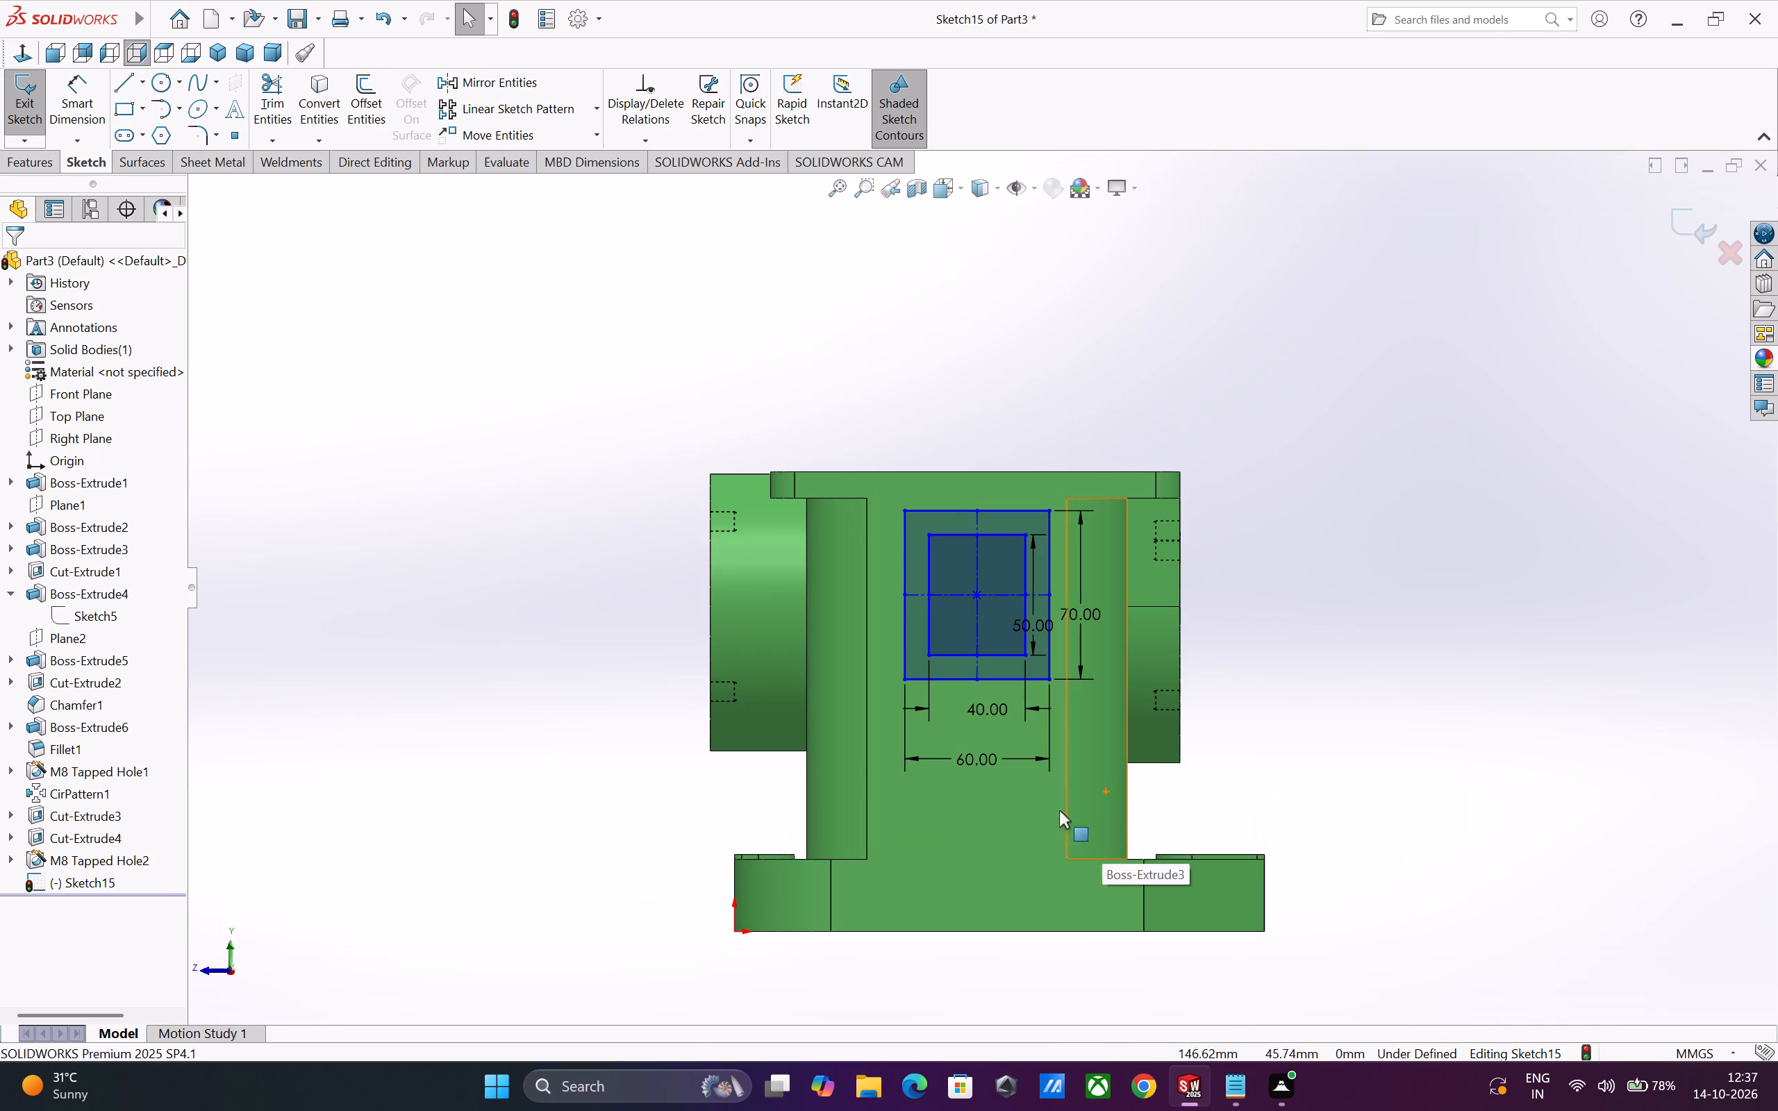
scroll(1006, 792, "down", 1)
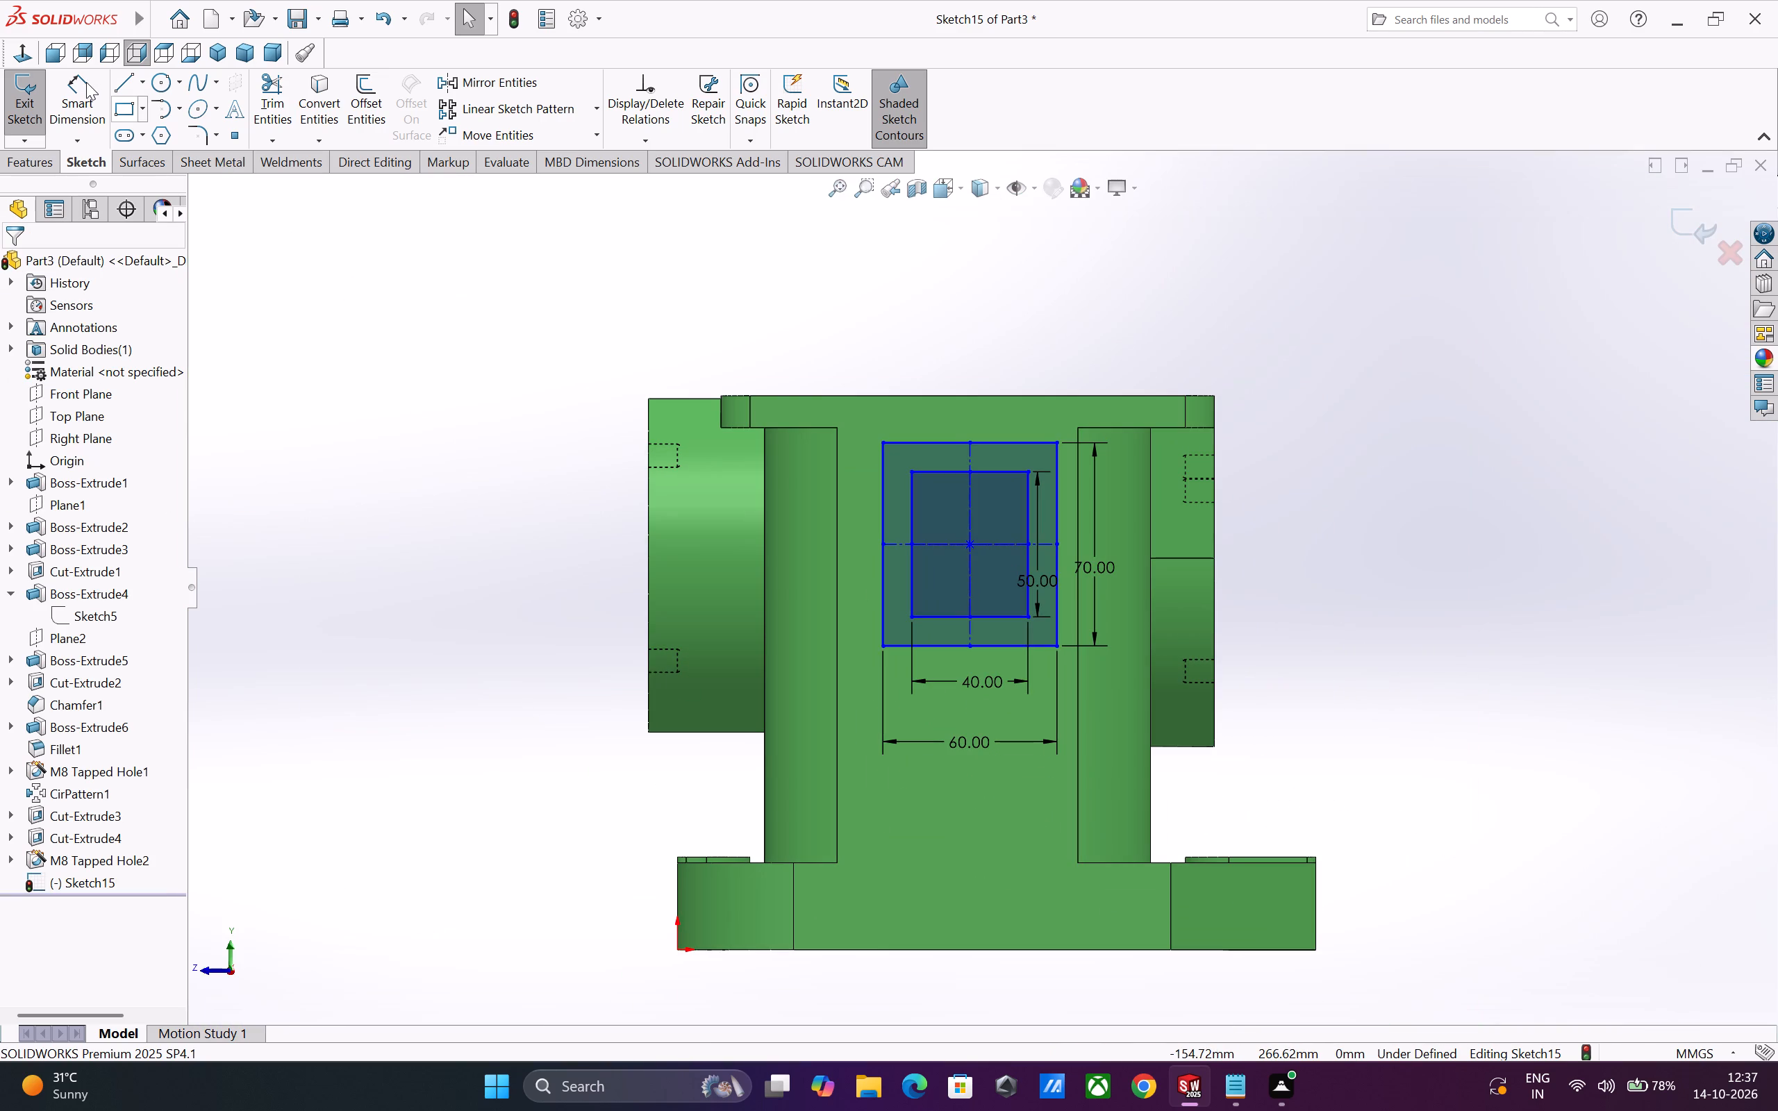
left_click(86, 83)
scroll(729, 540, "up", 2)
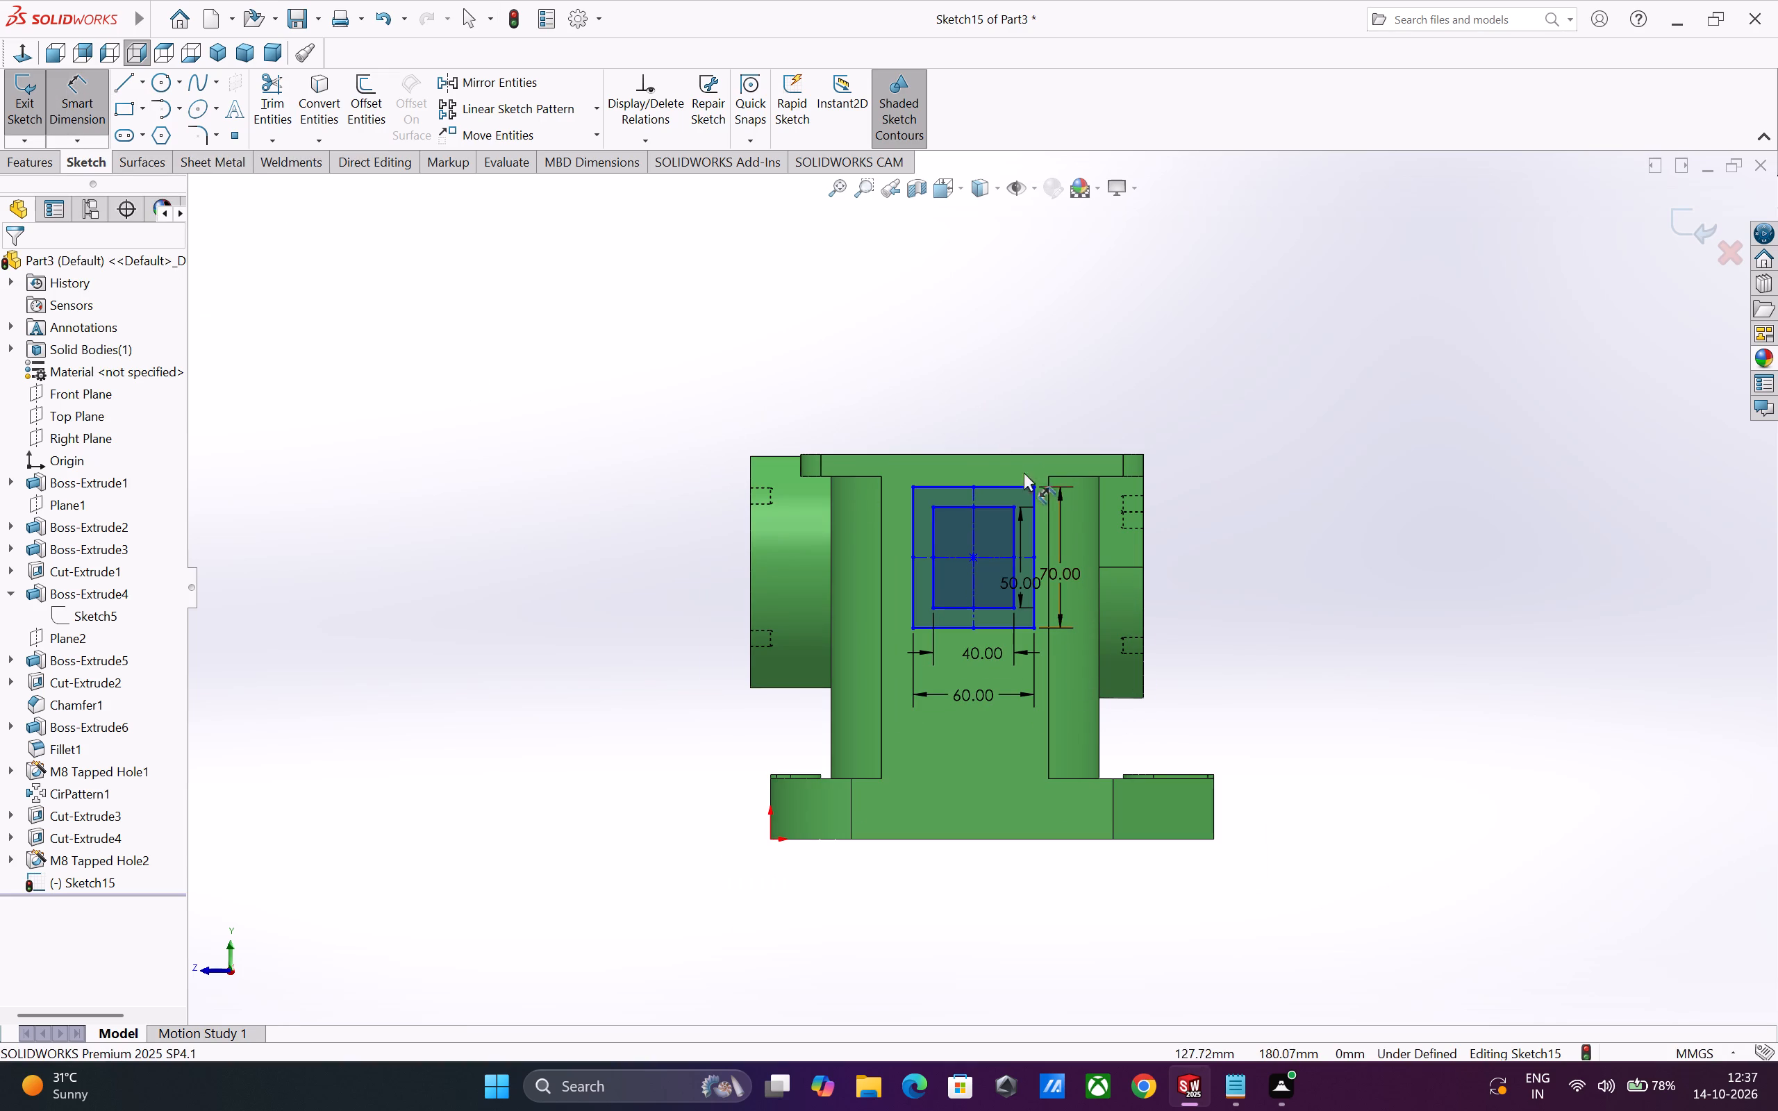
left_click(953, 453)
scroll(986, 583, "down", 3)
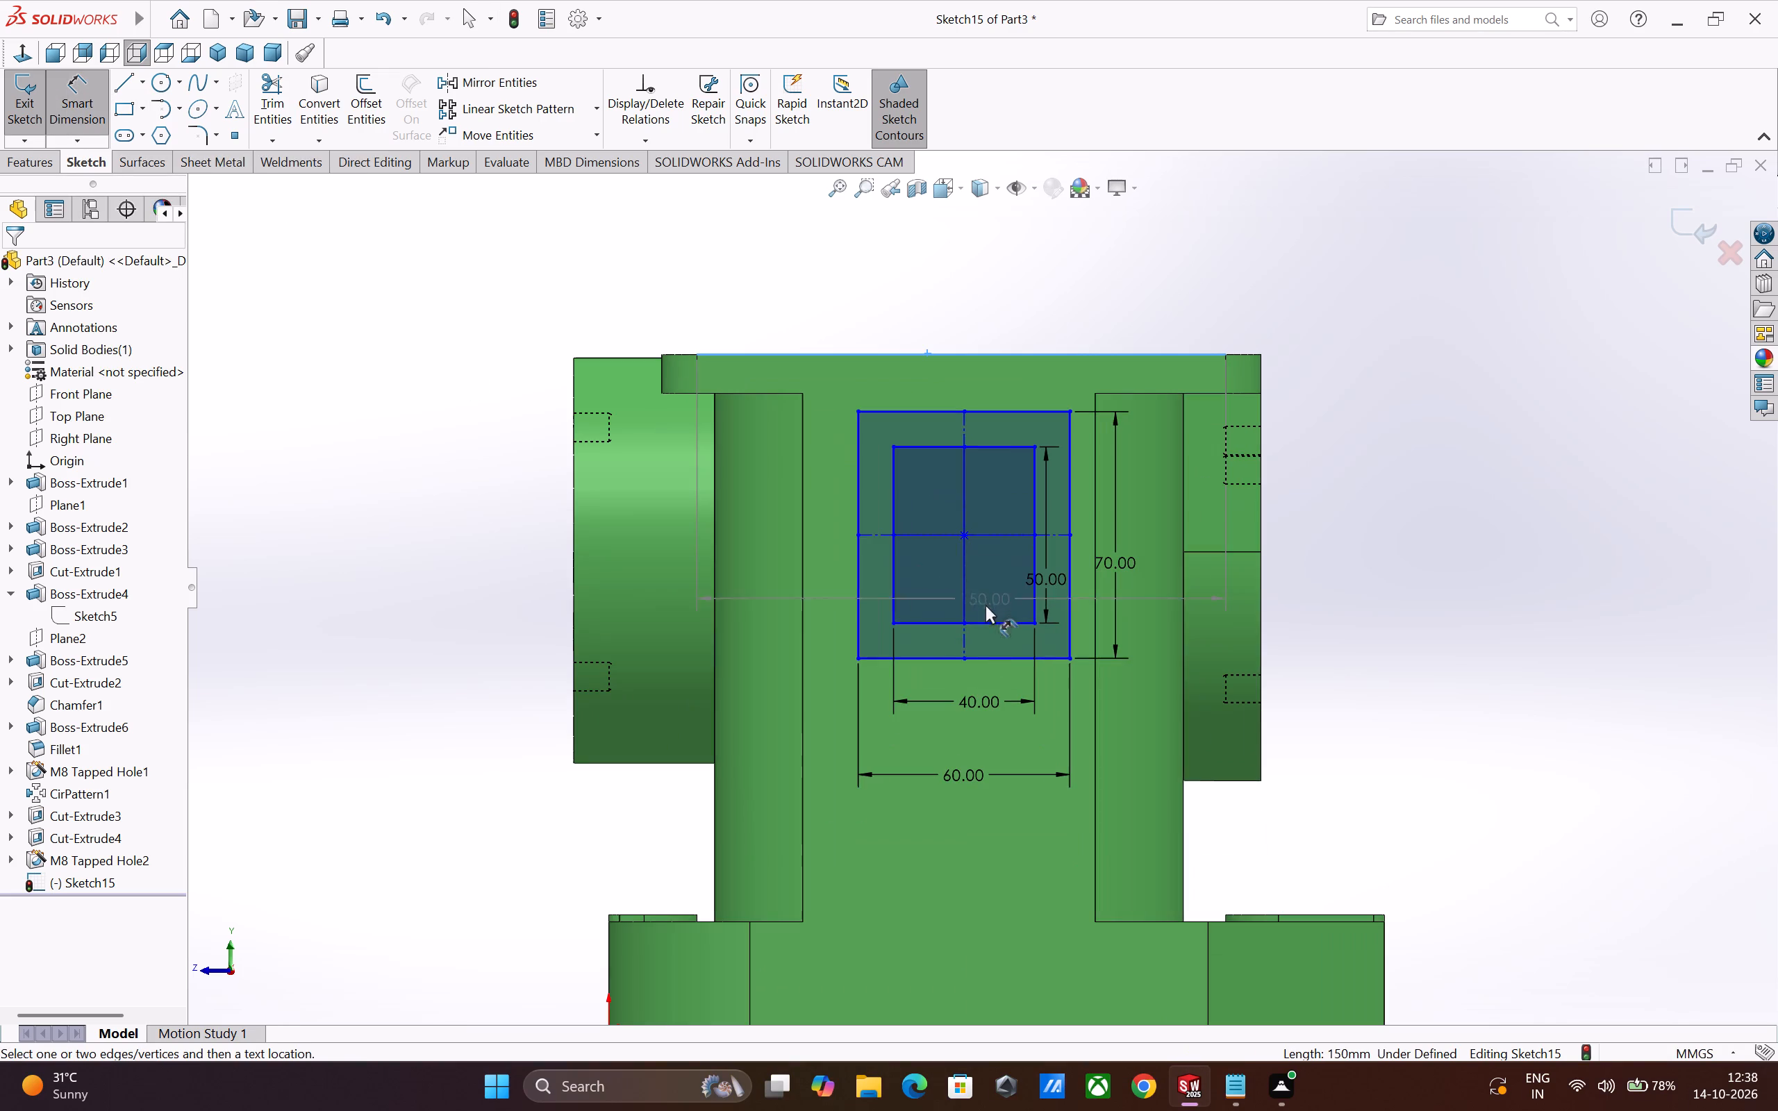
left_click(948, 658)
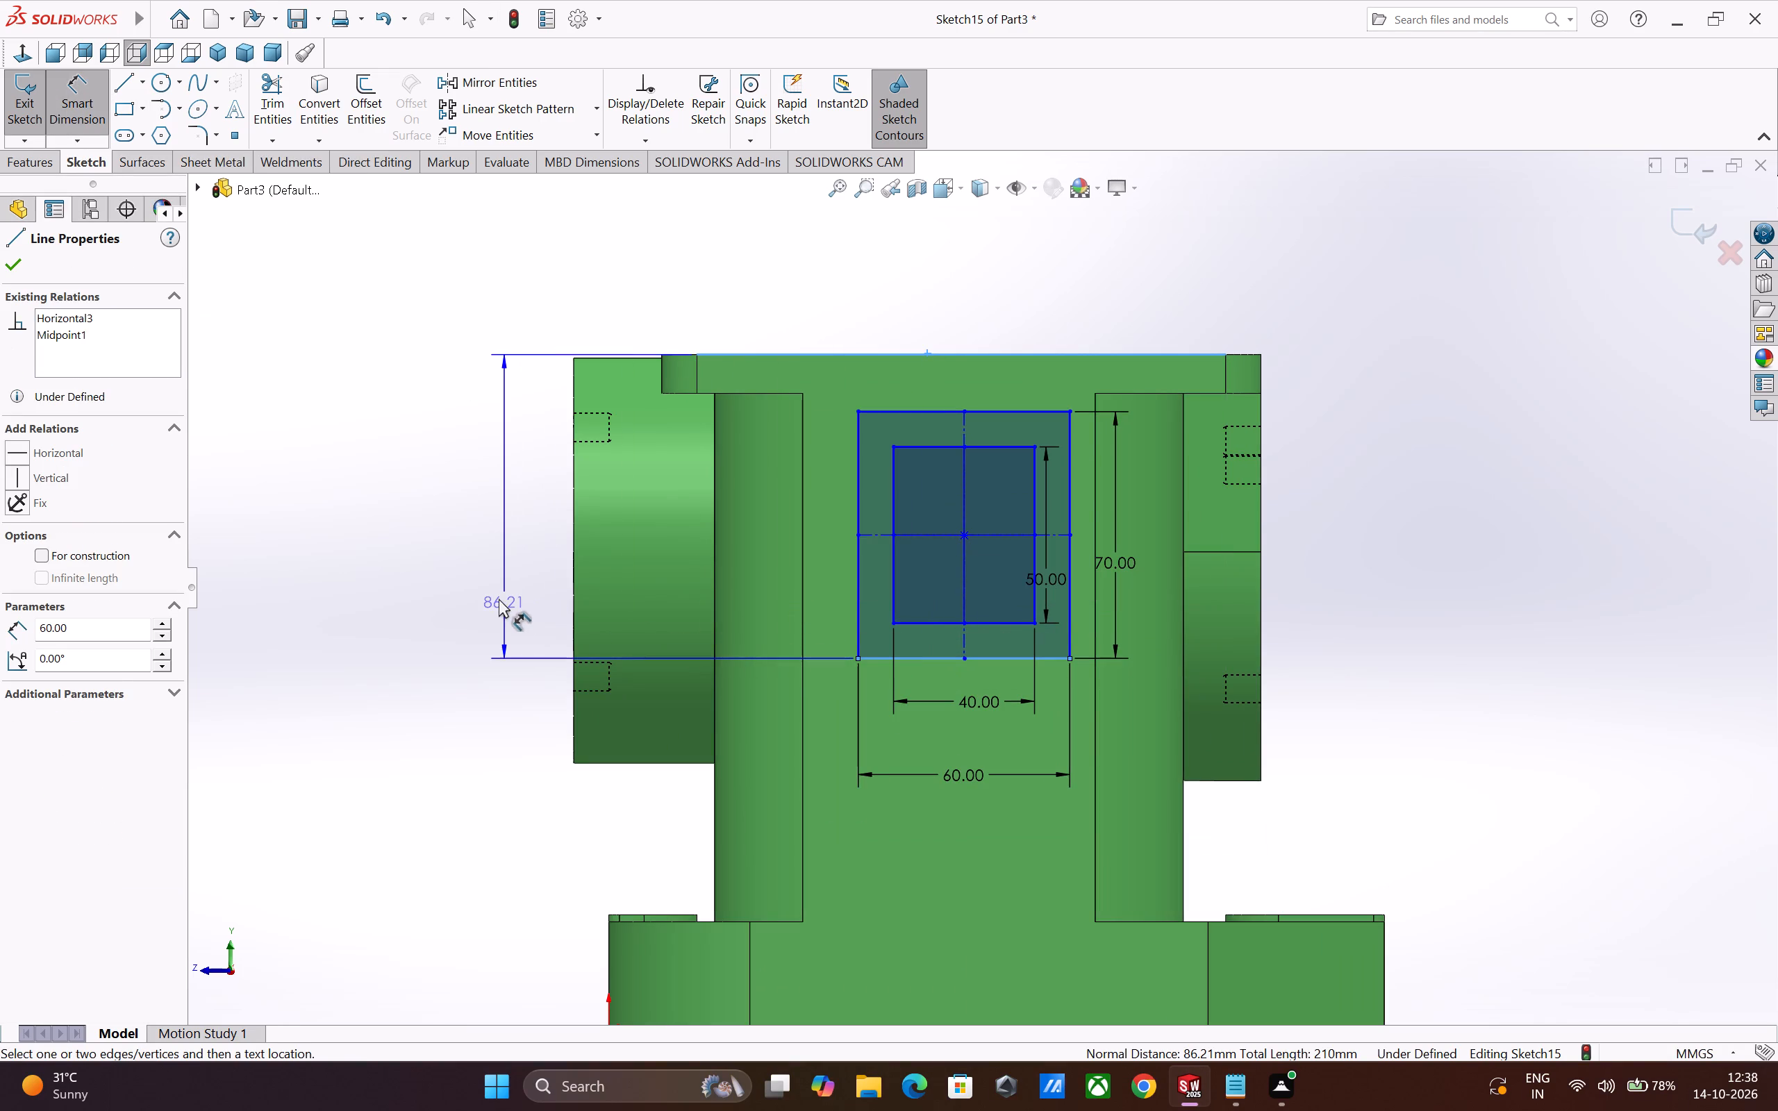
left_click(499, 599)
type("96")
key("Return")
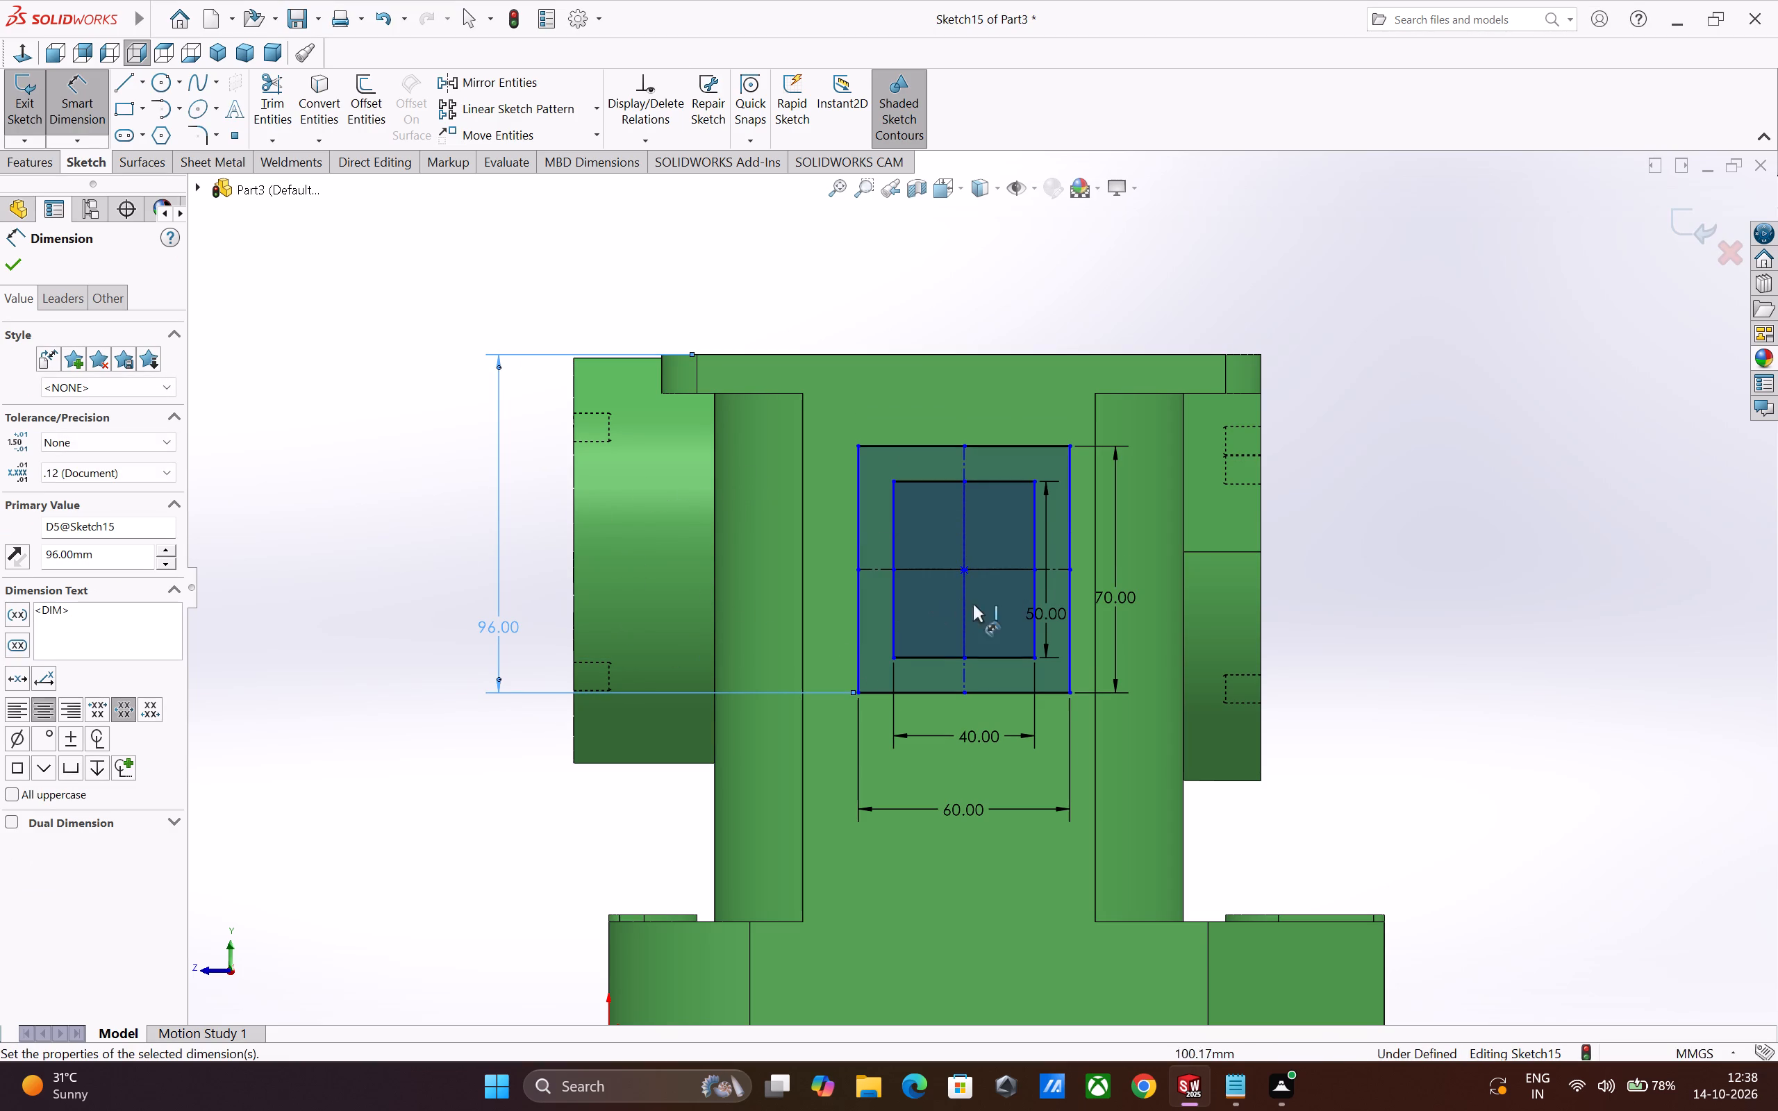
Dimension the rectangles' vertical centreline 100 mm from the end face of the longer cylindrical boss.
scroll(1257, 611, "up", 2)
scroll(1012, 473, "down", 1)
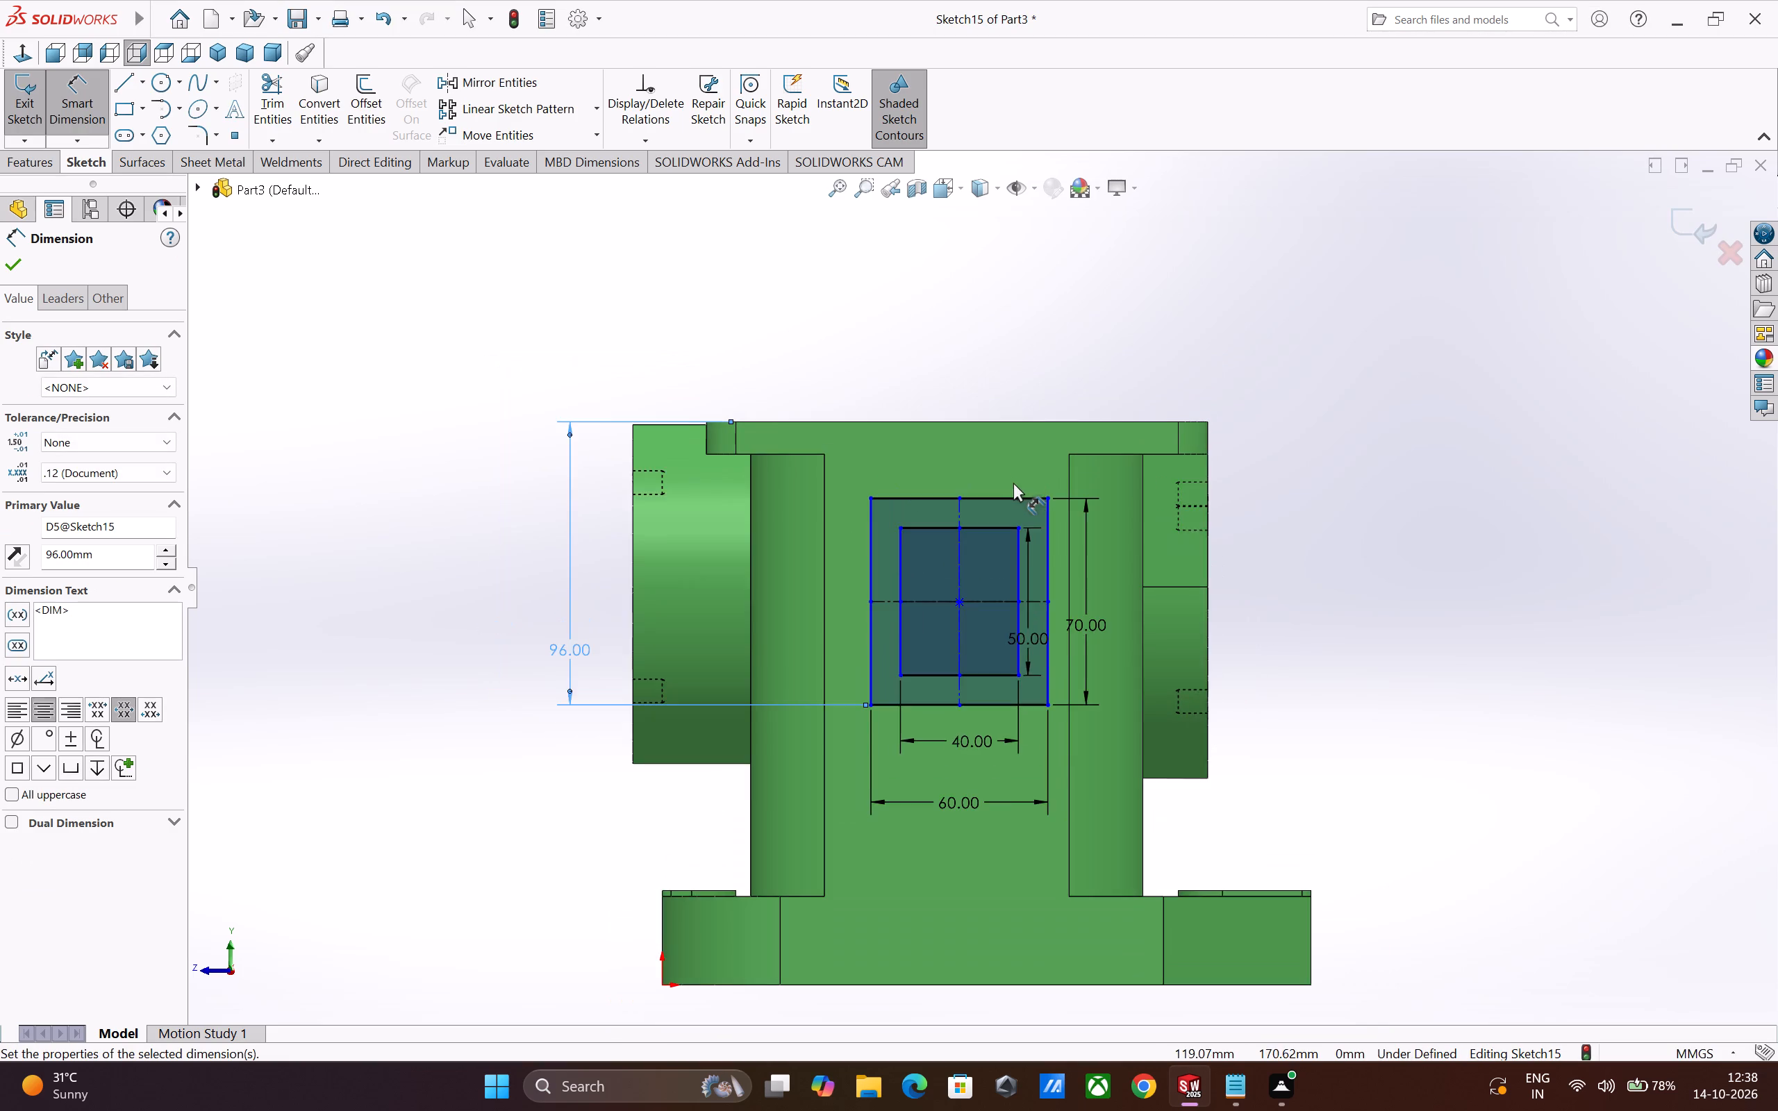
scroll(1013, 483, "down", 3)
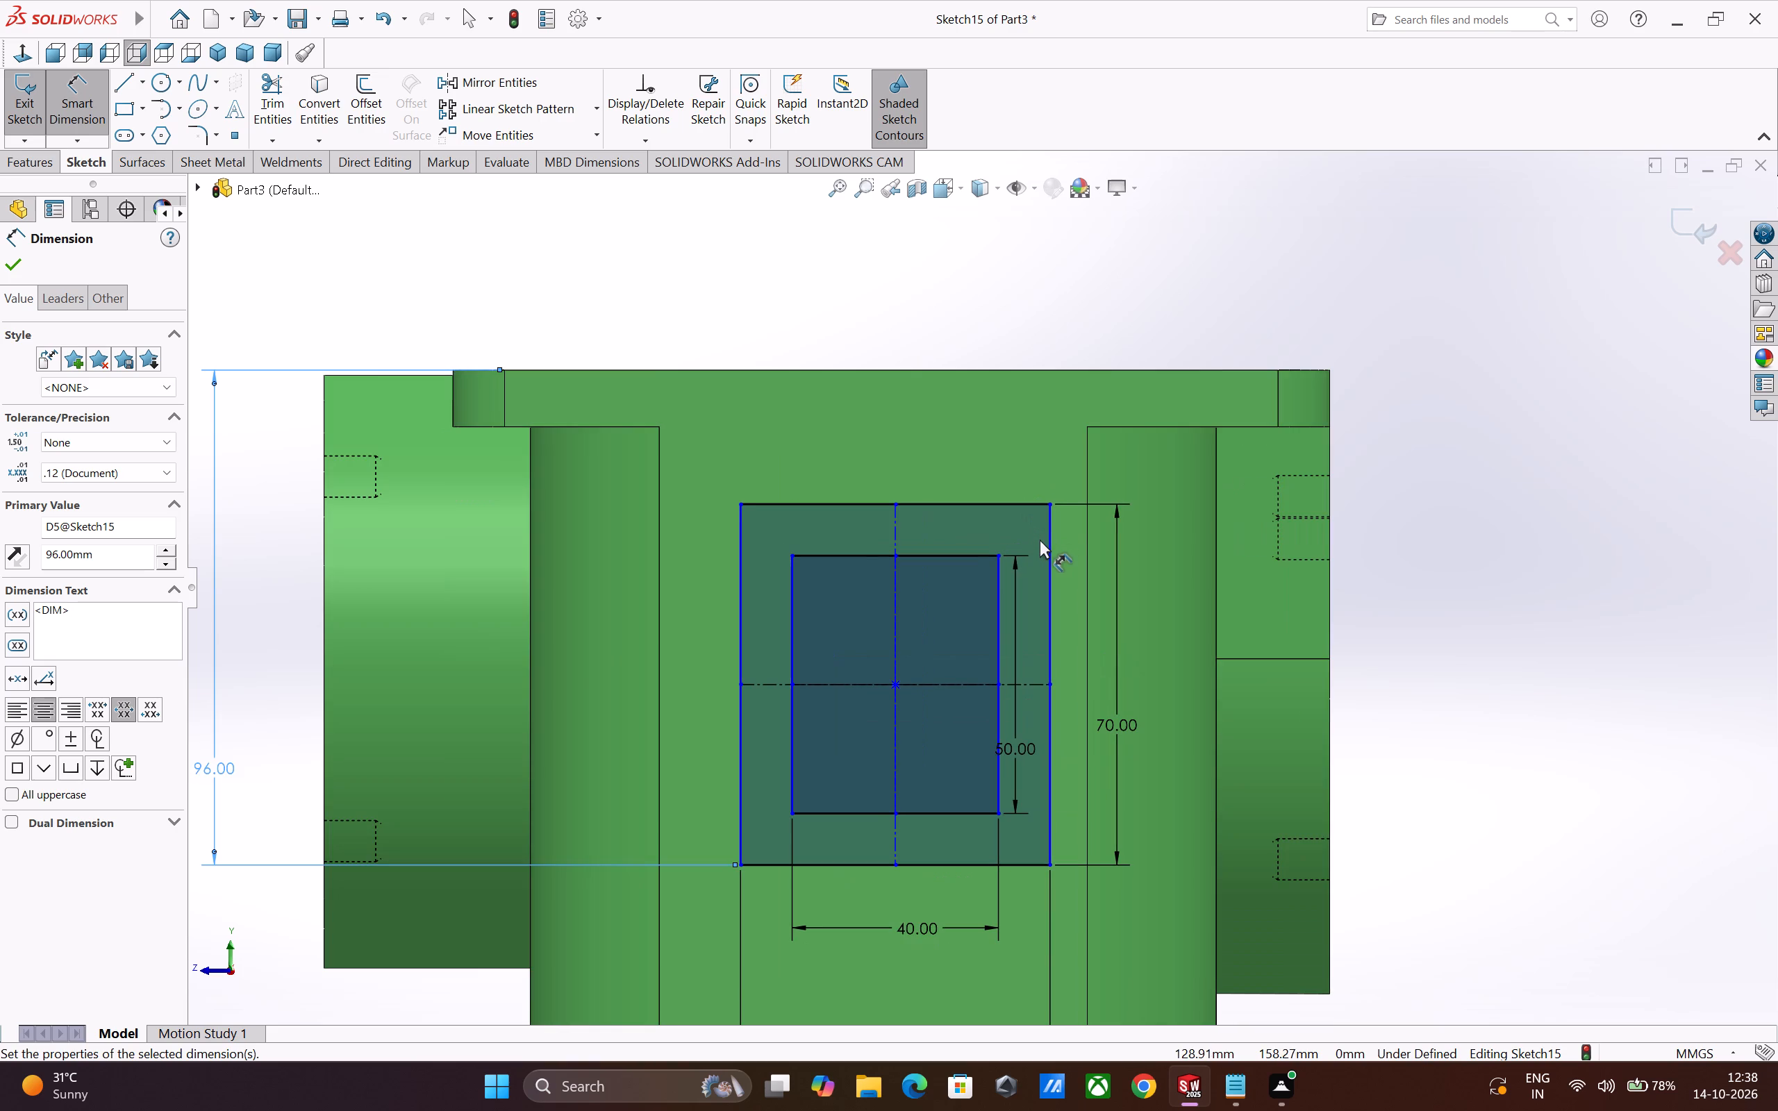
scroll(1040, 540, "down", 5)
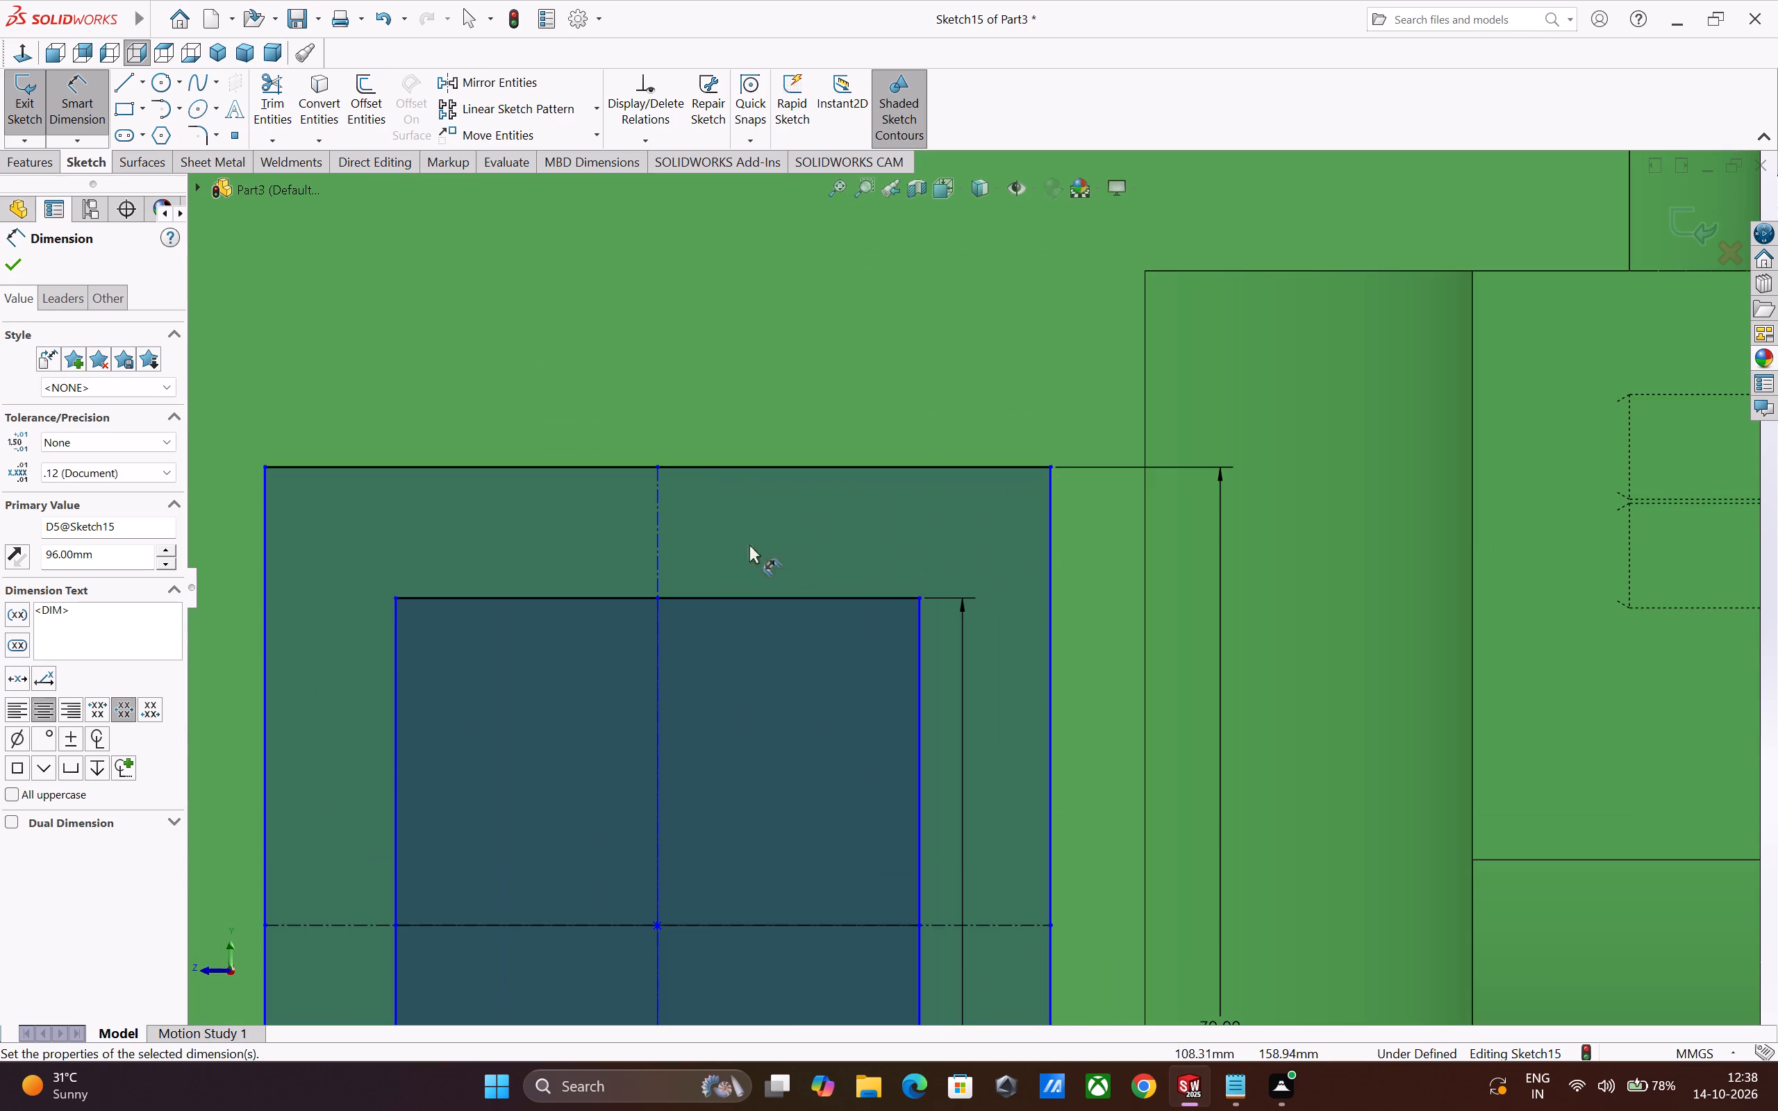
left_click(660, 526)
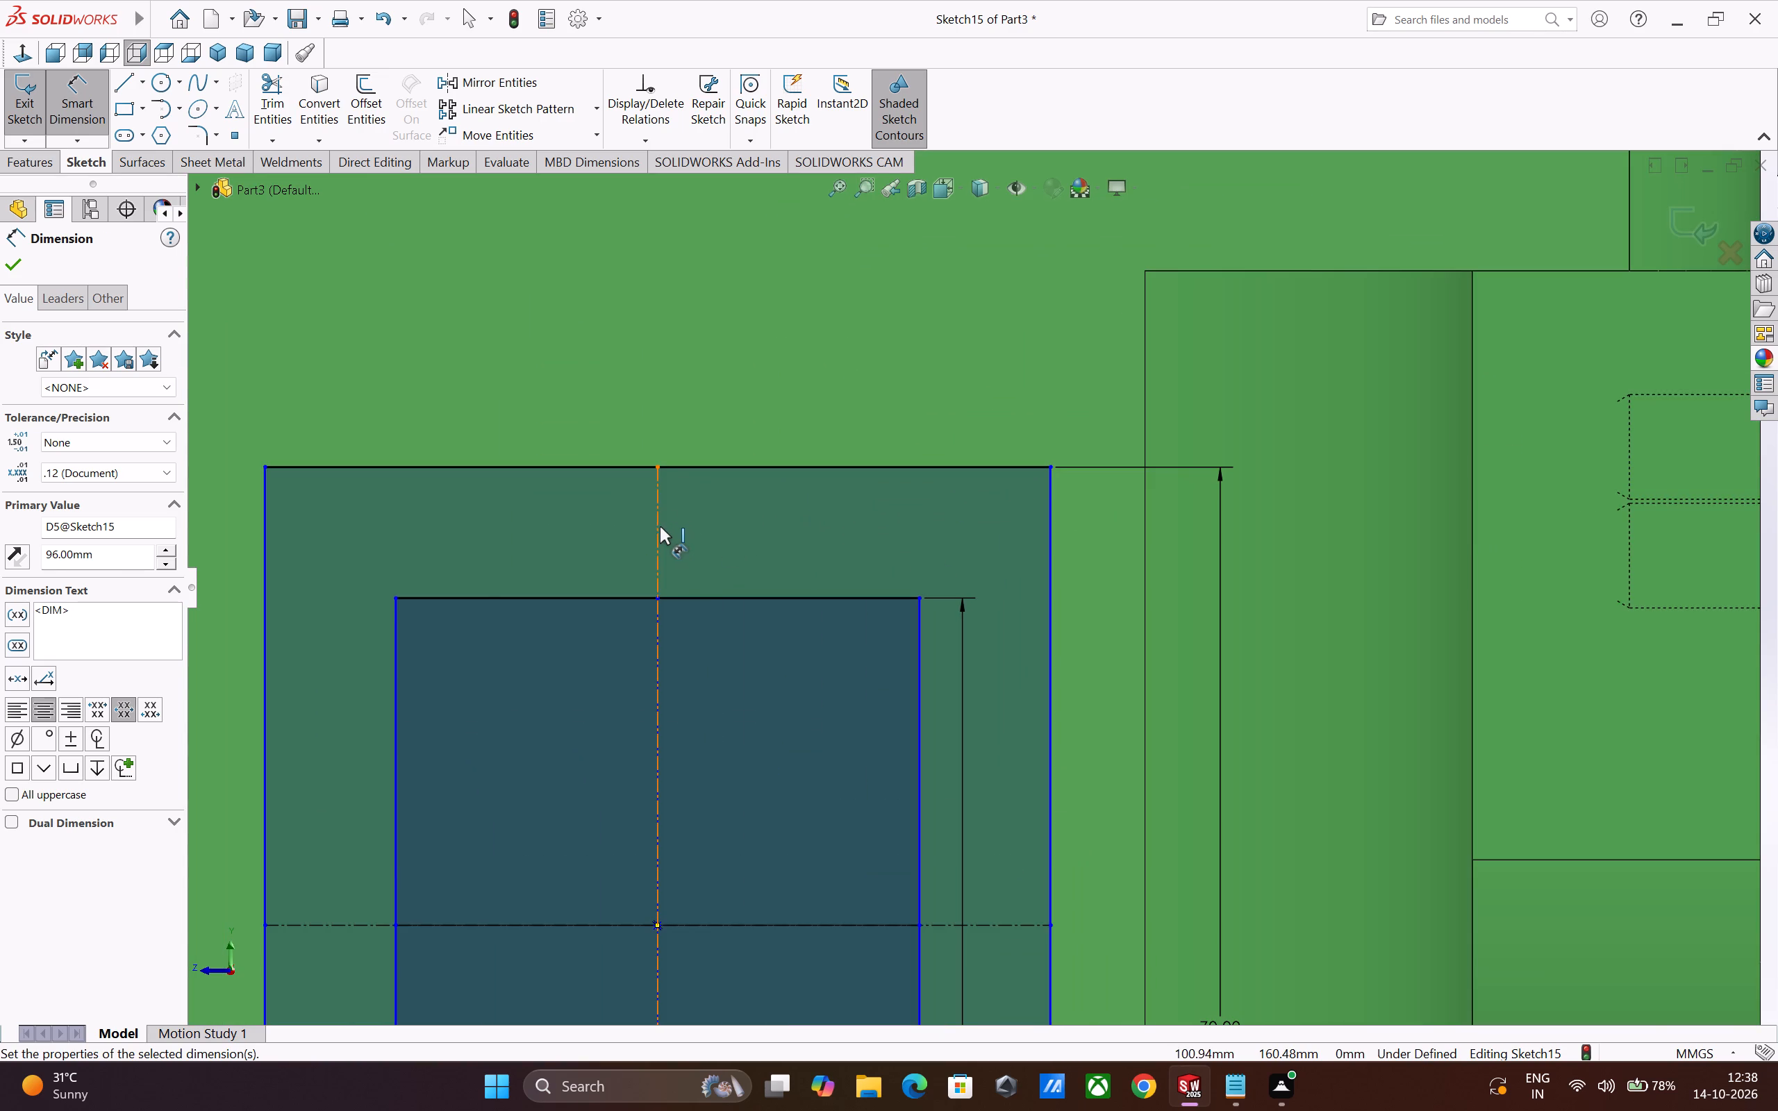
scroll(665, 533, "up", 4)
scroll(589, 558, "up", 1)
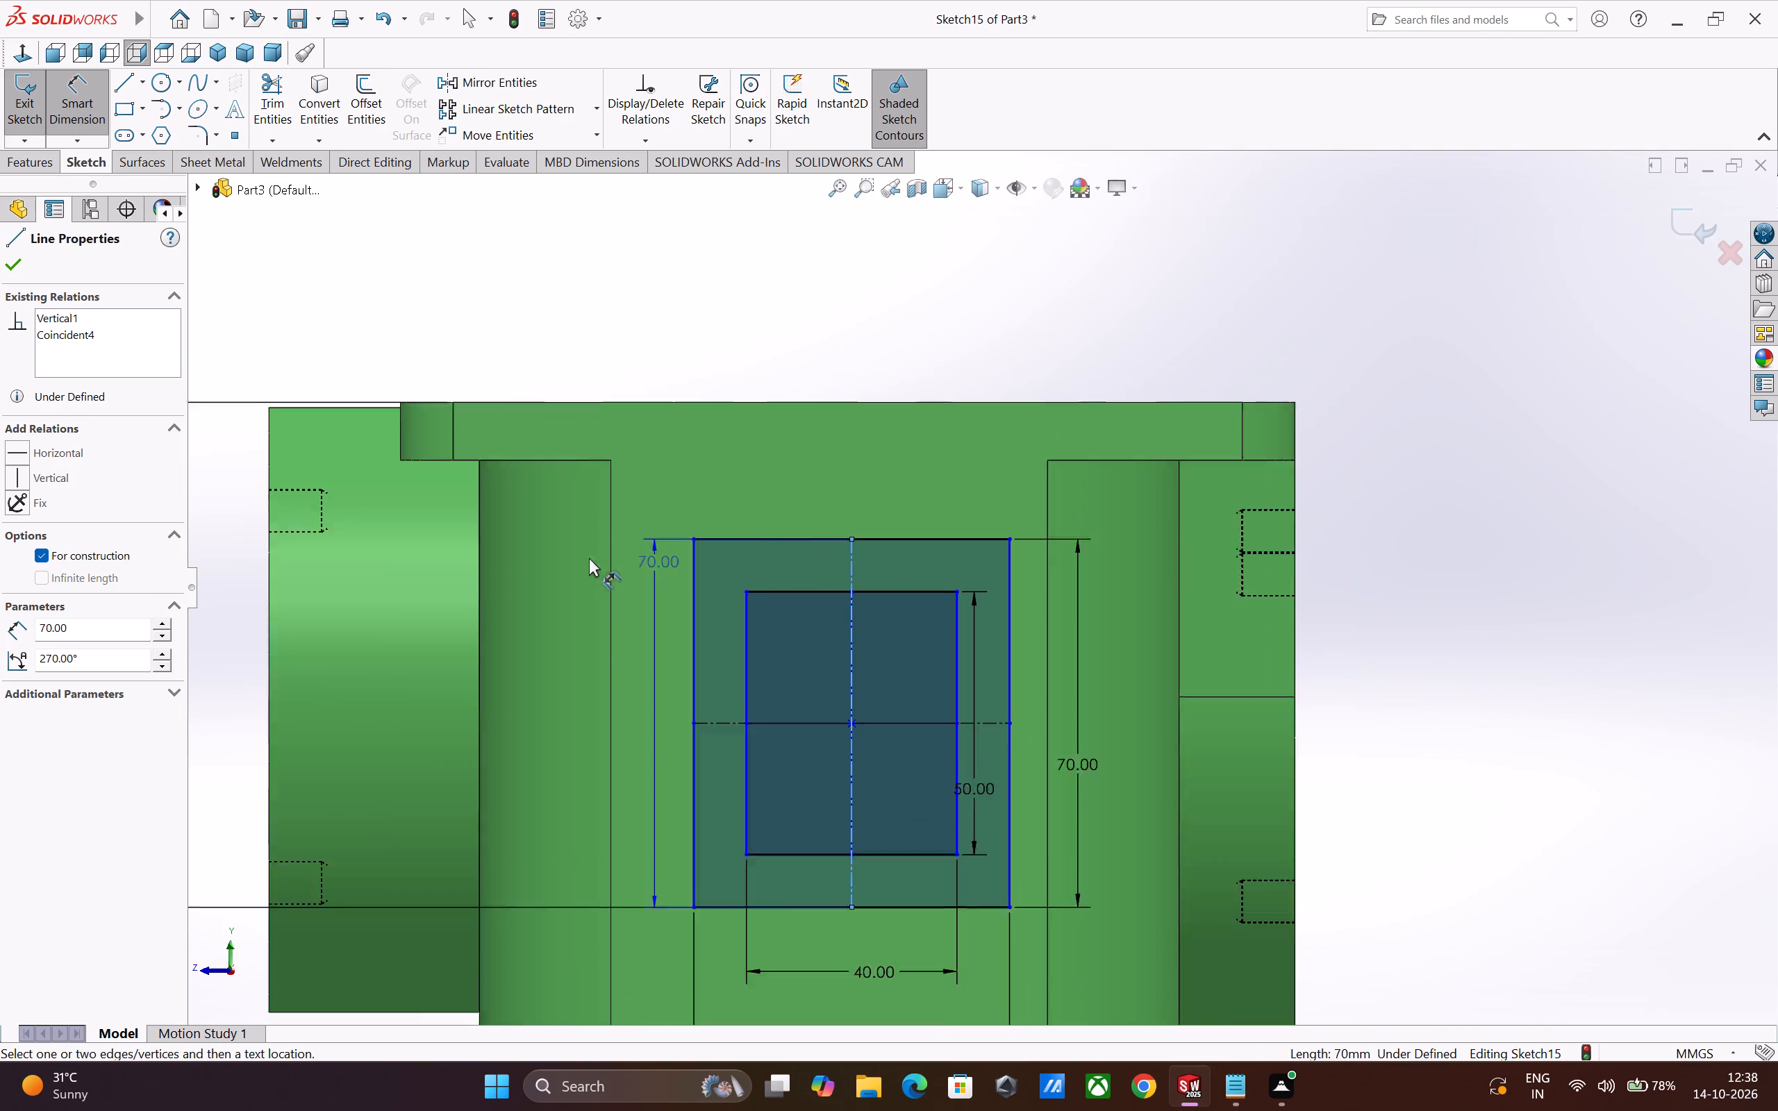
scroll(589, 558, "up", 2)
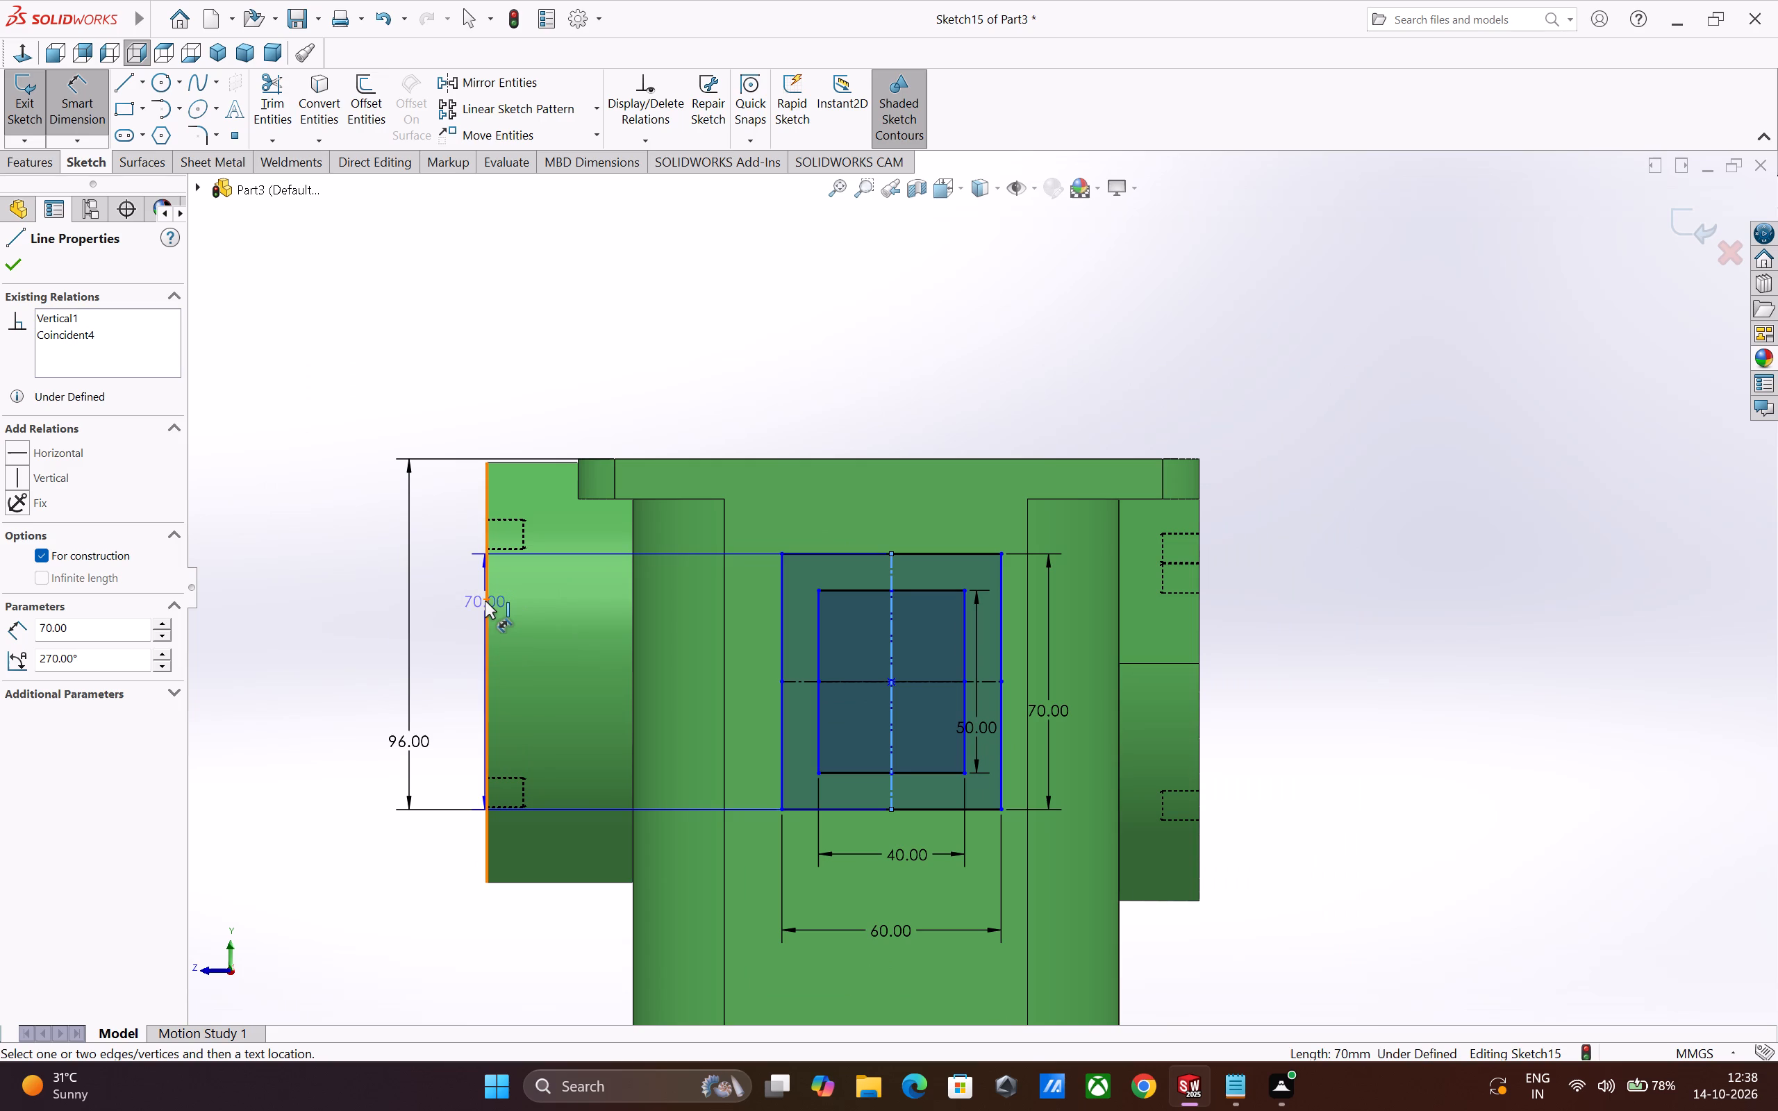
left_click(485, 601)
left_click(636, 388)
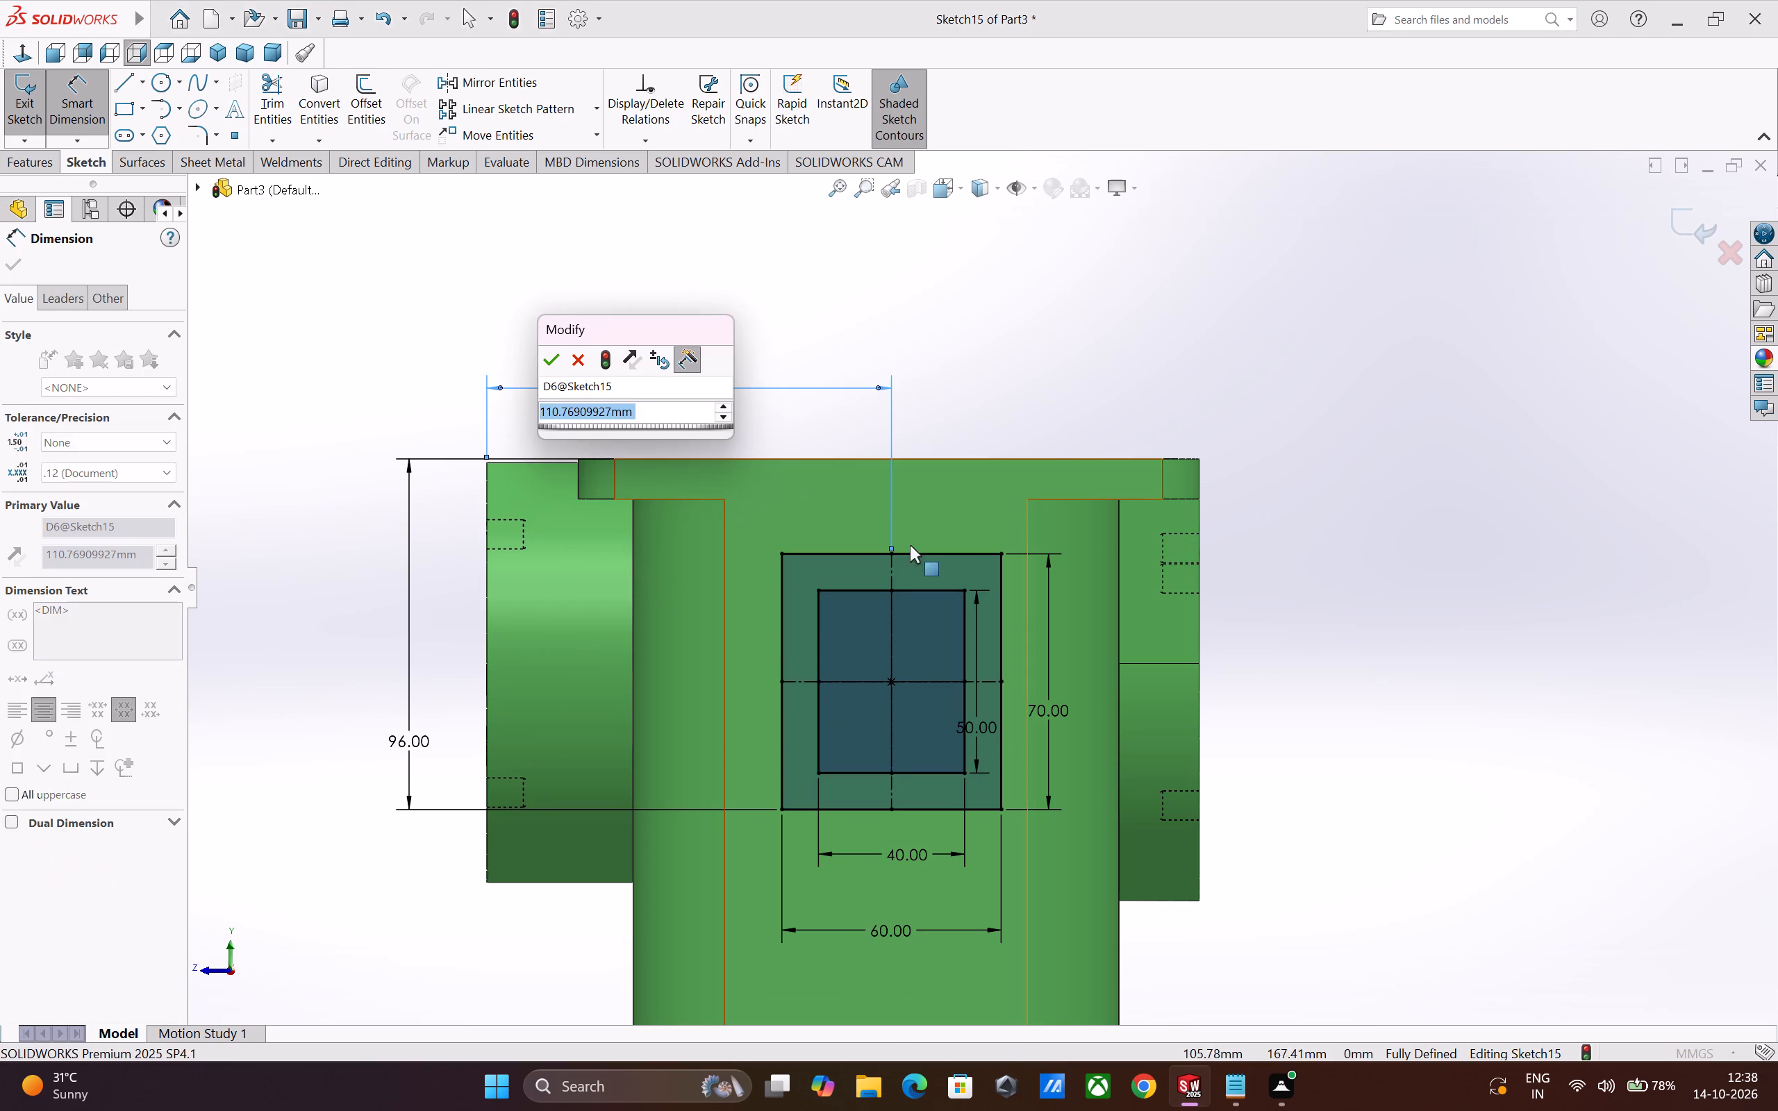
key("1")
type("00")
key("Return")
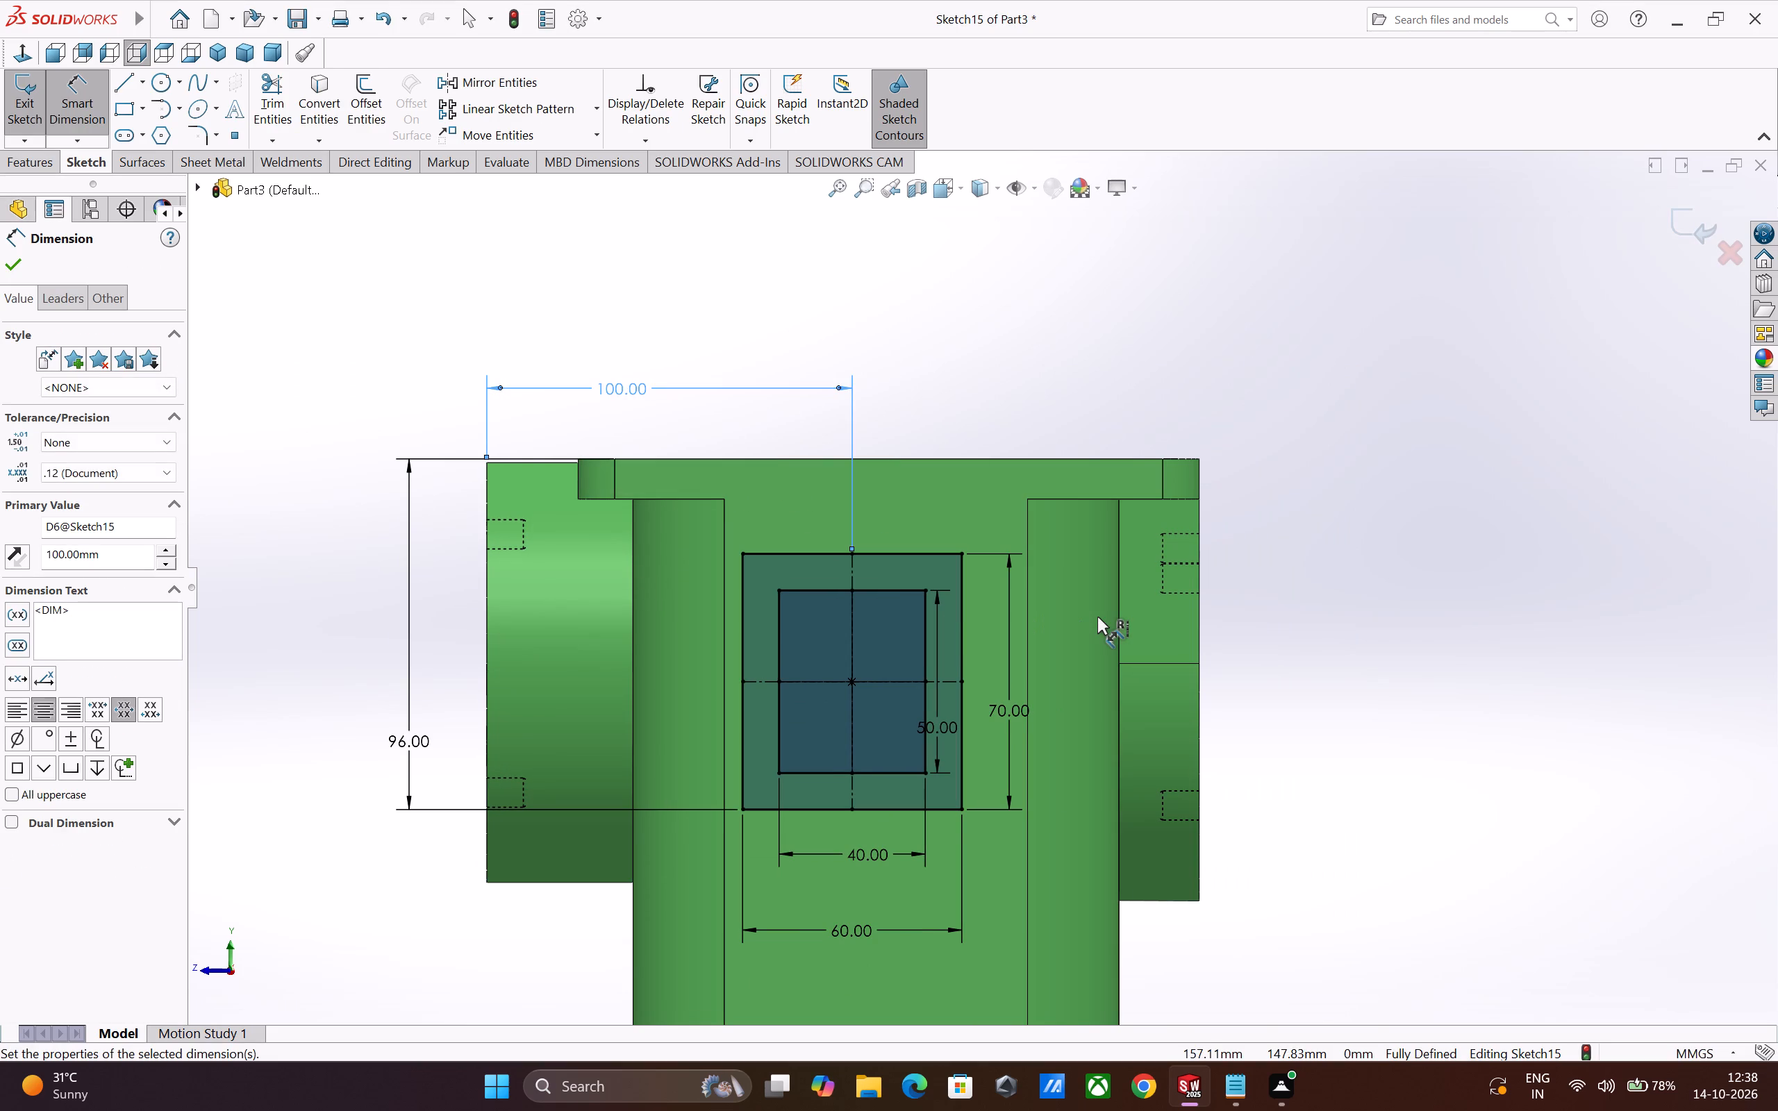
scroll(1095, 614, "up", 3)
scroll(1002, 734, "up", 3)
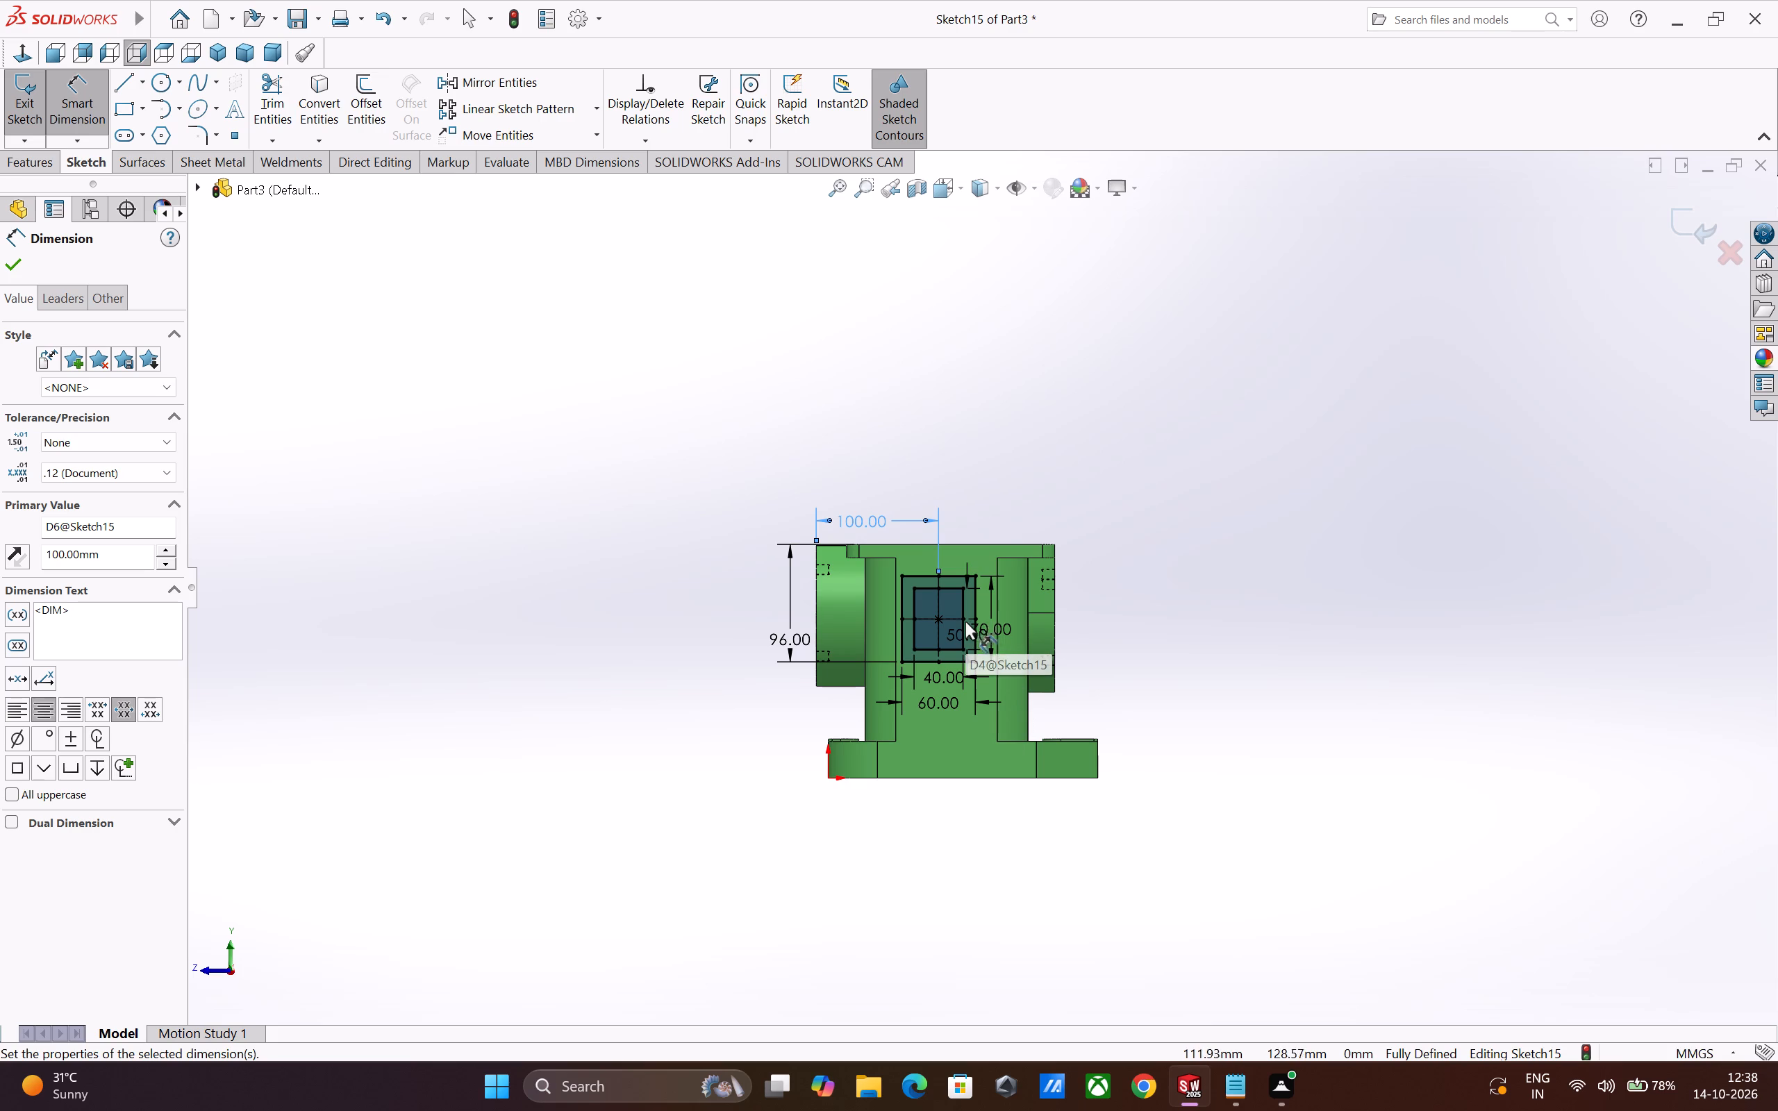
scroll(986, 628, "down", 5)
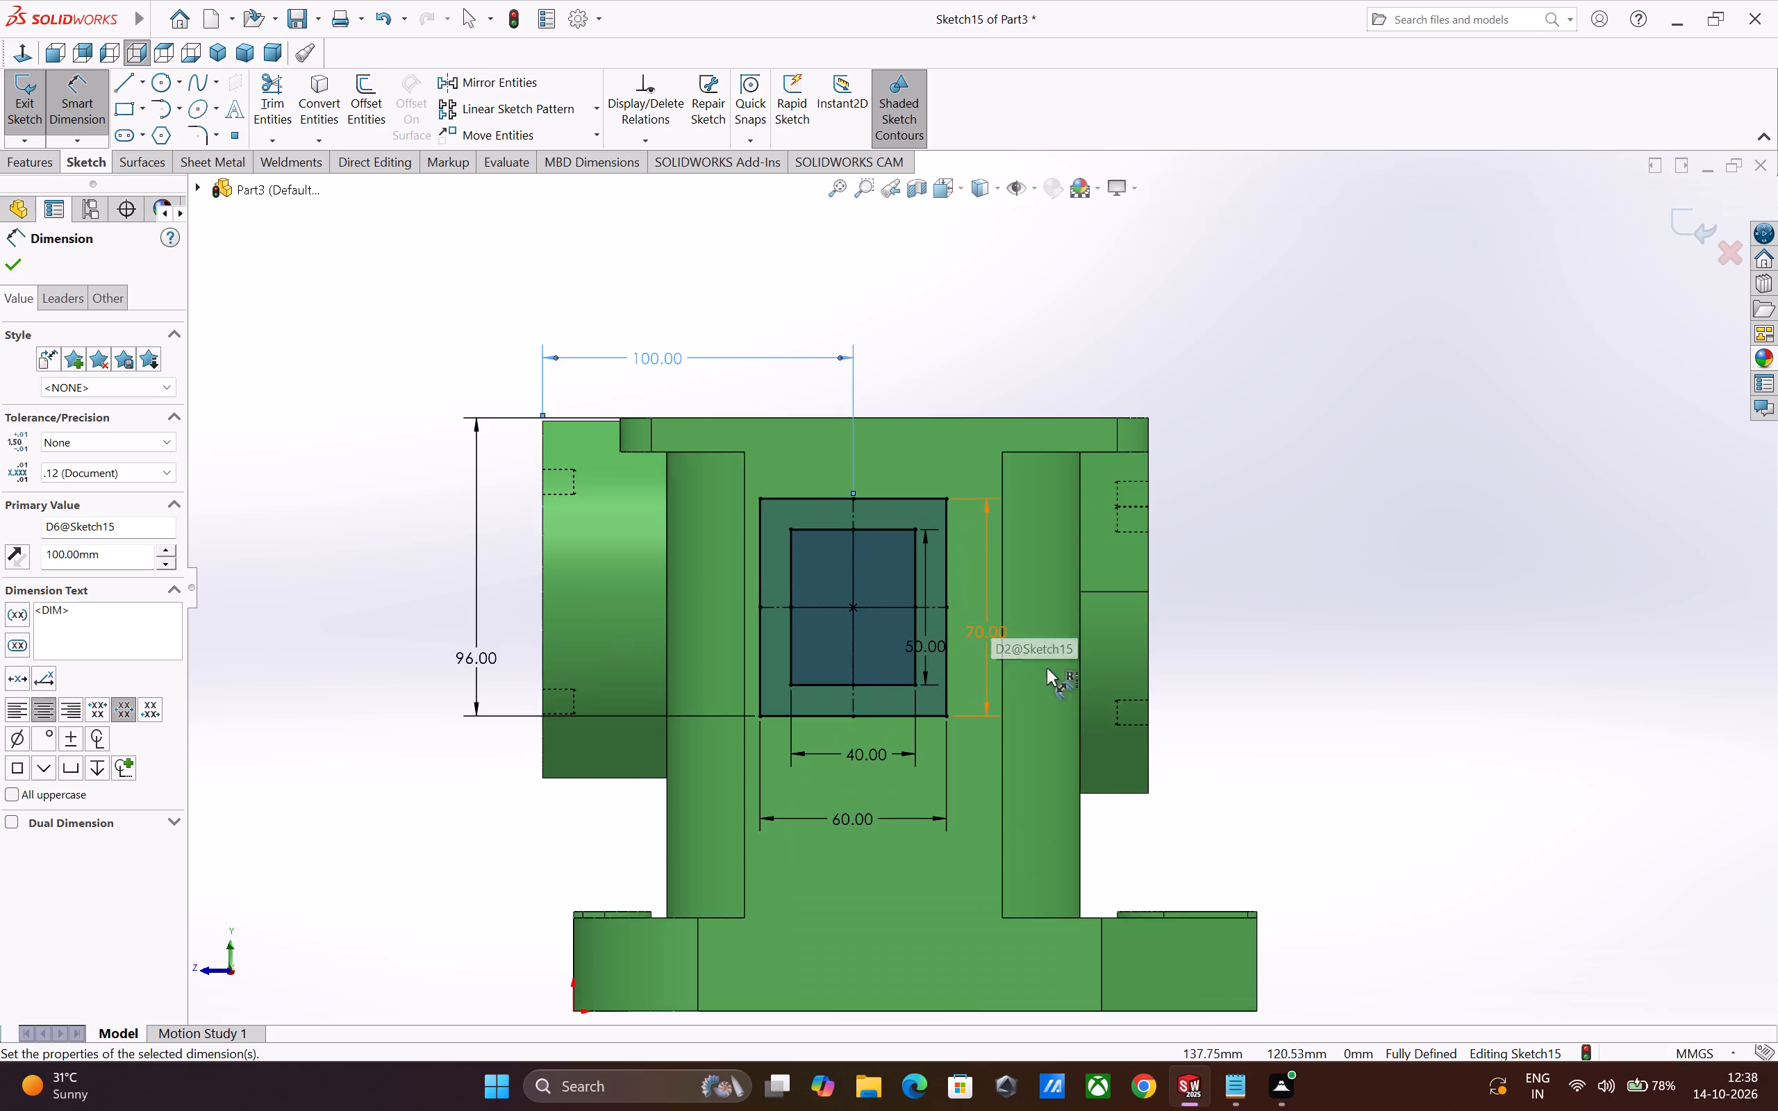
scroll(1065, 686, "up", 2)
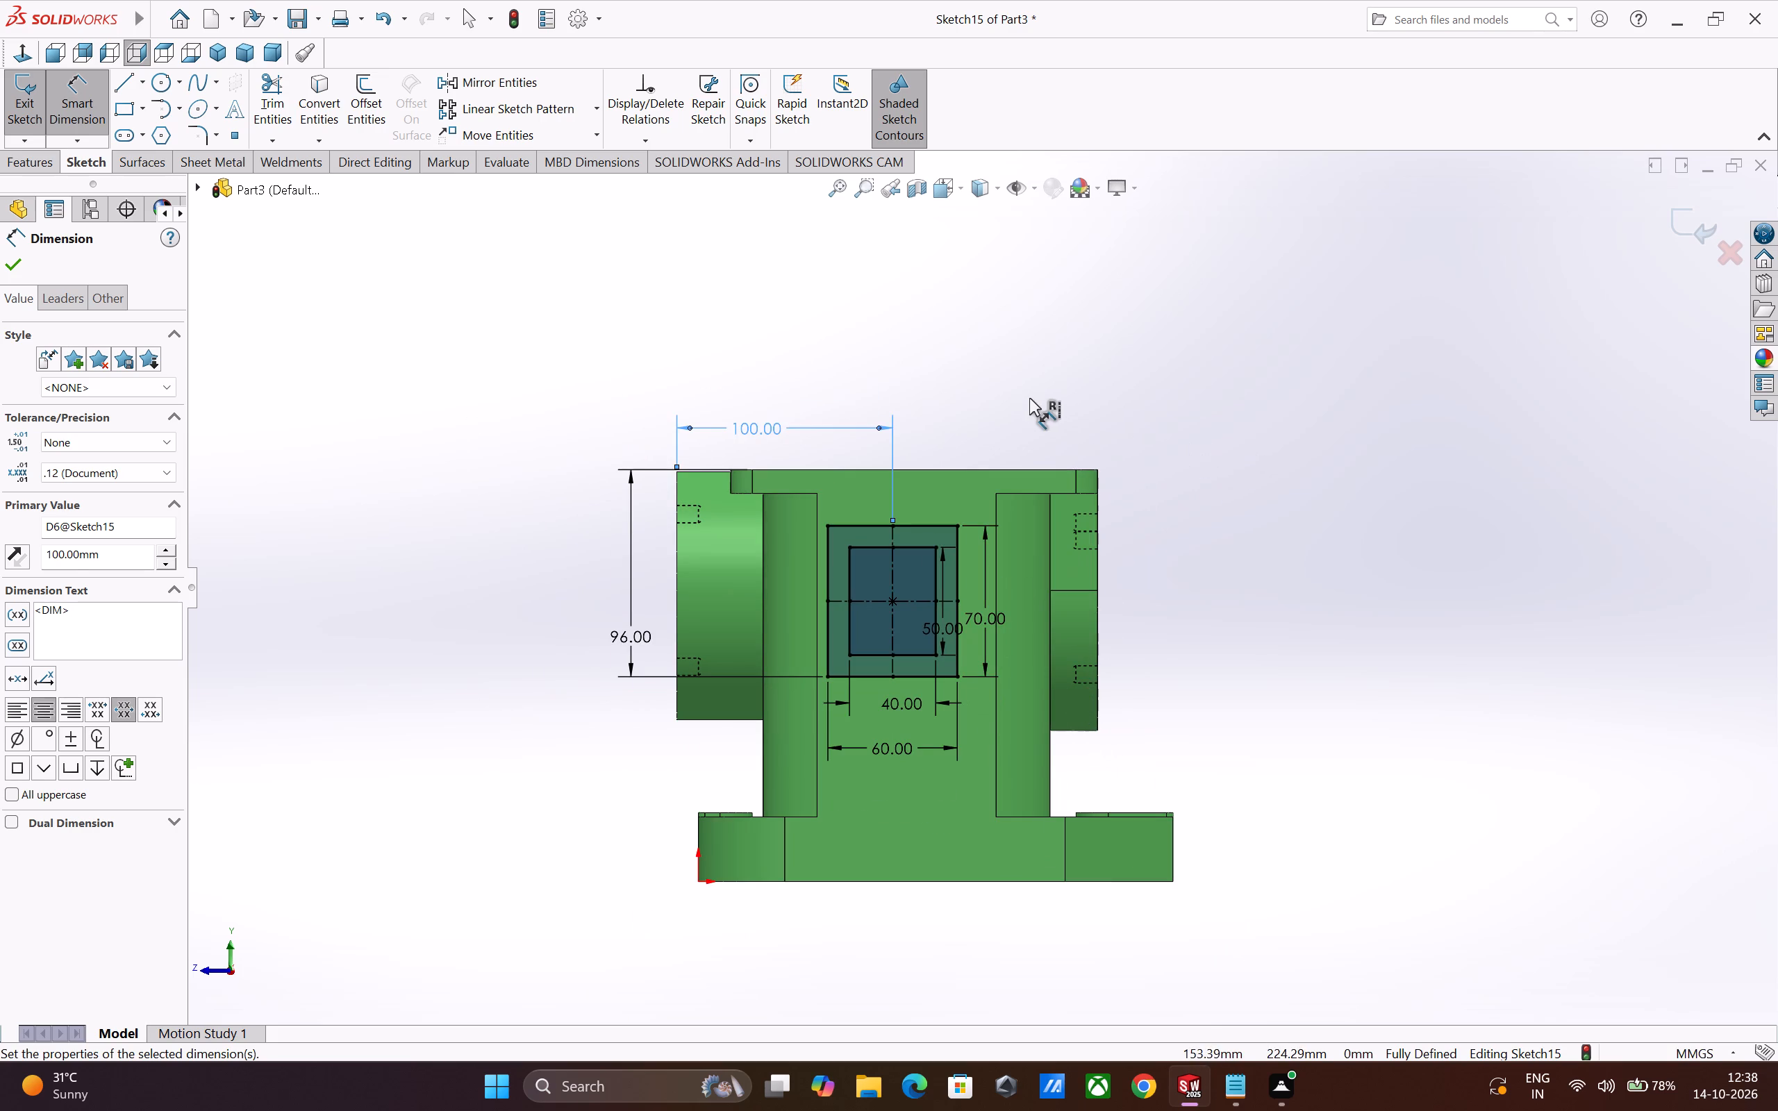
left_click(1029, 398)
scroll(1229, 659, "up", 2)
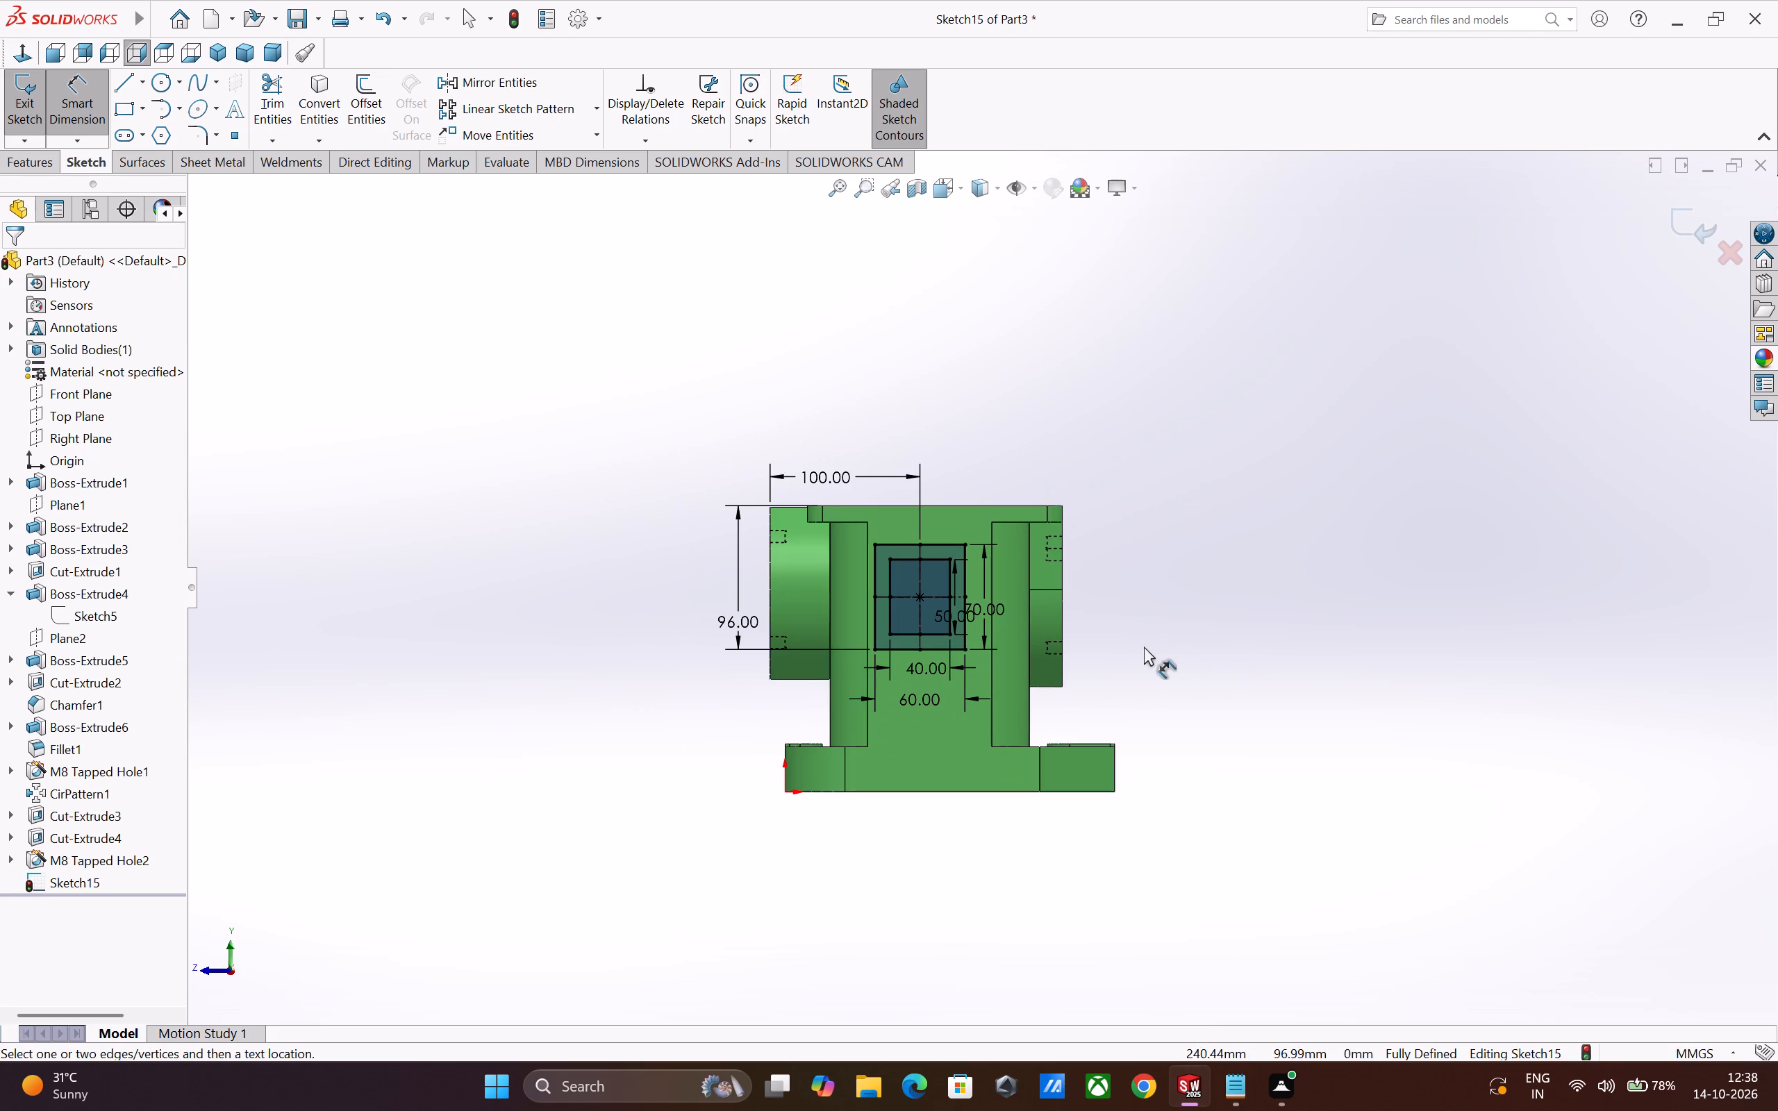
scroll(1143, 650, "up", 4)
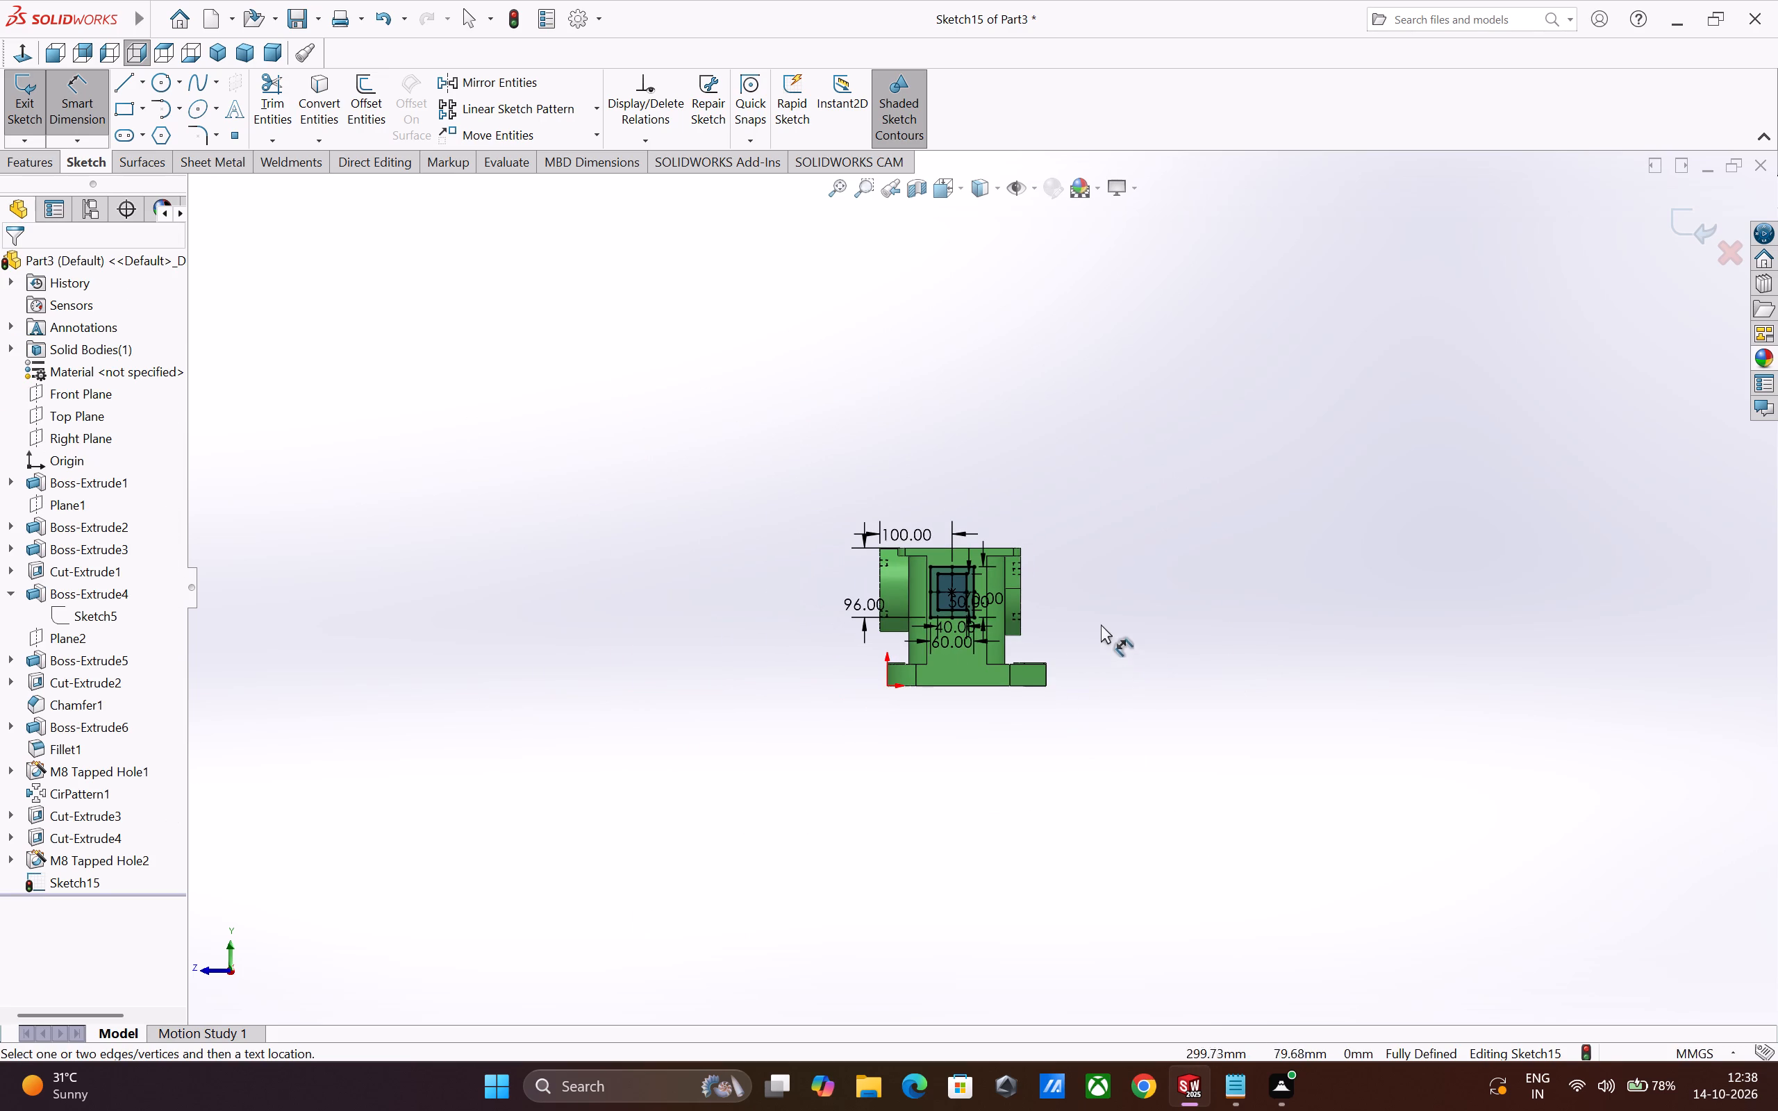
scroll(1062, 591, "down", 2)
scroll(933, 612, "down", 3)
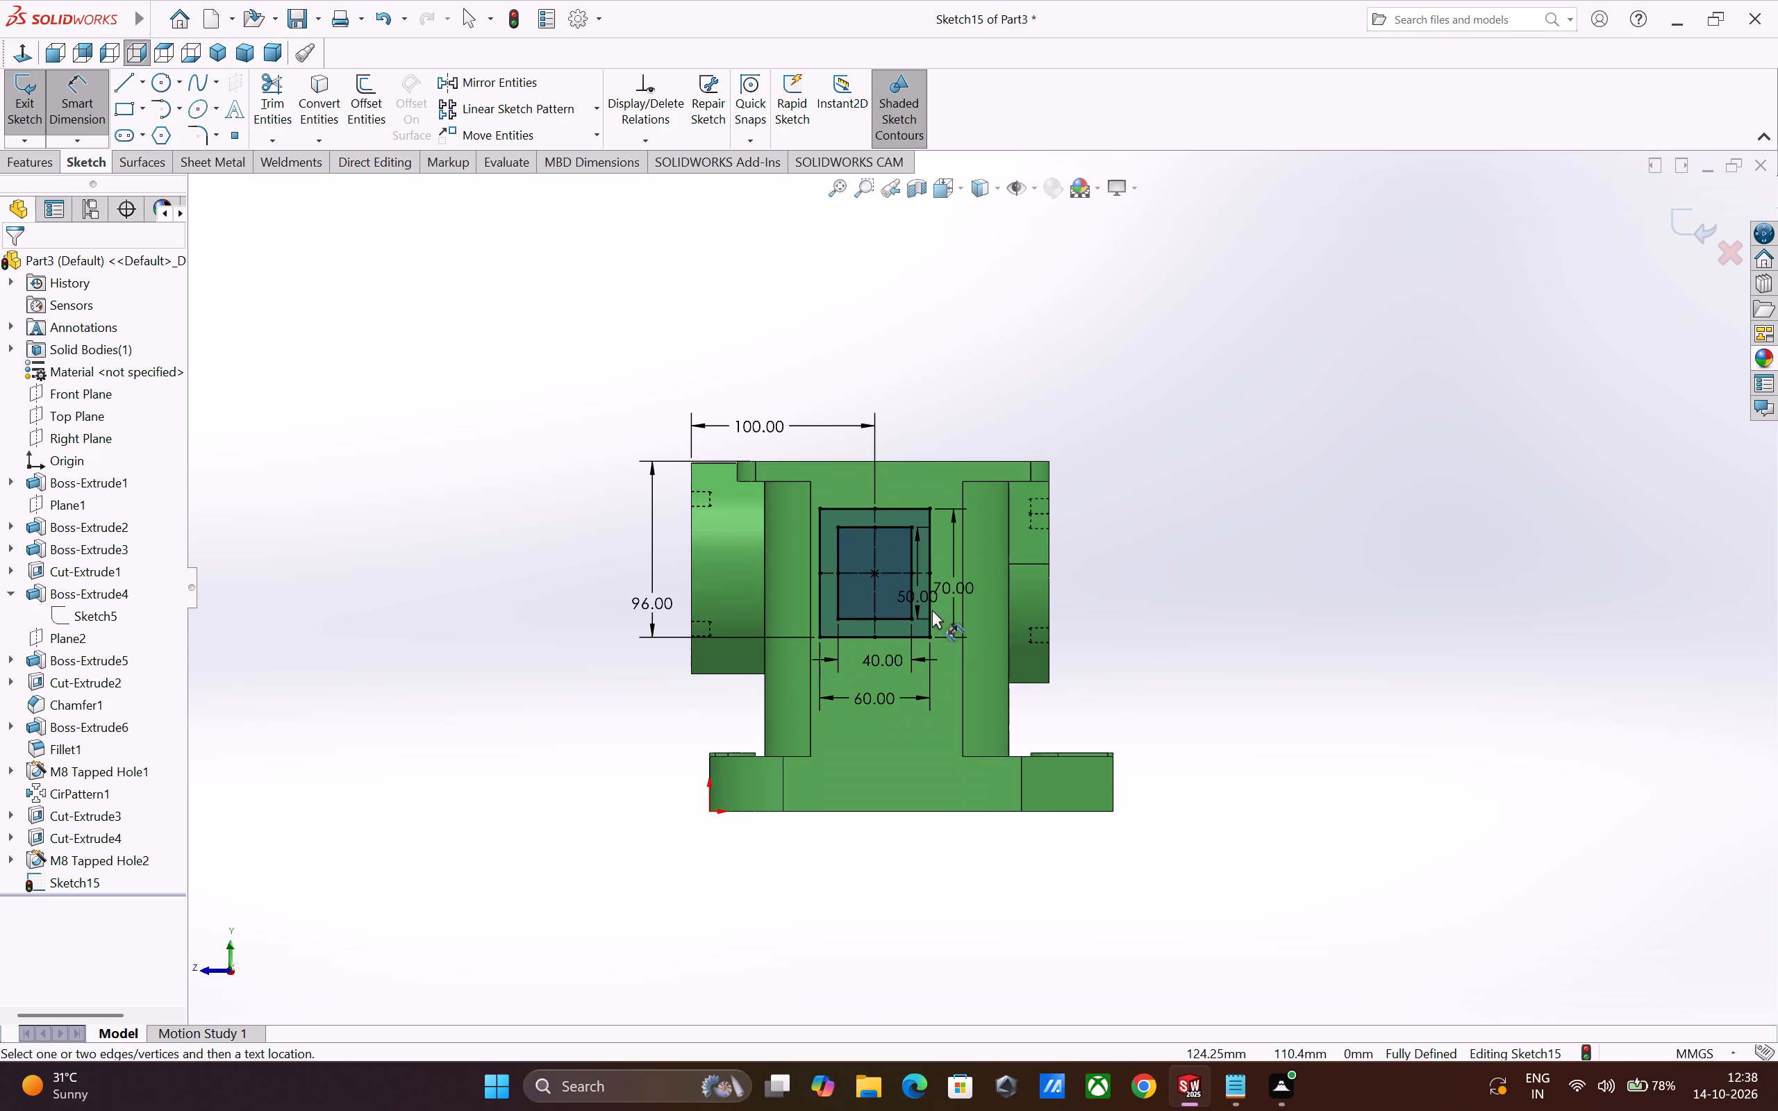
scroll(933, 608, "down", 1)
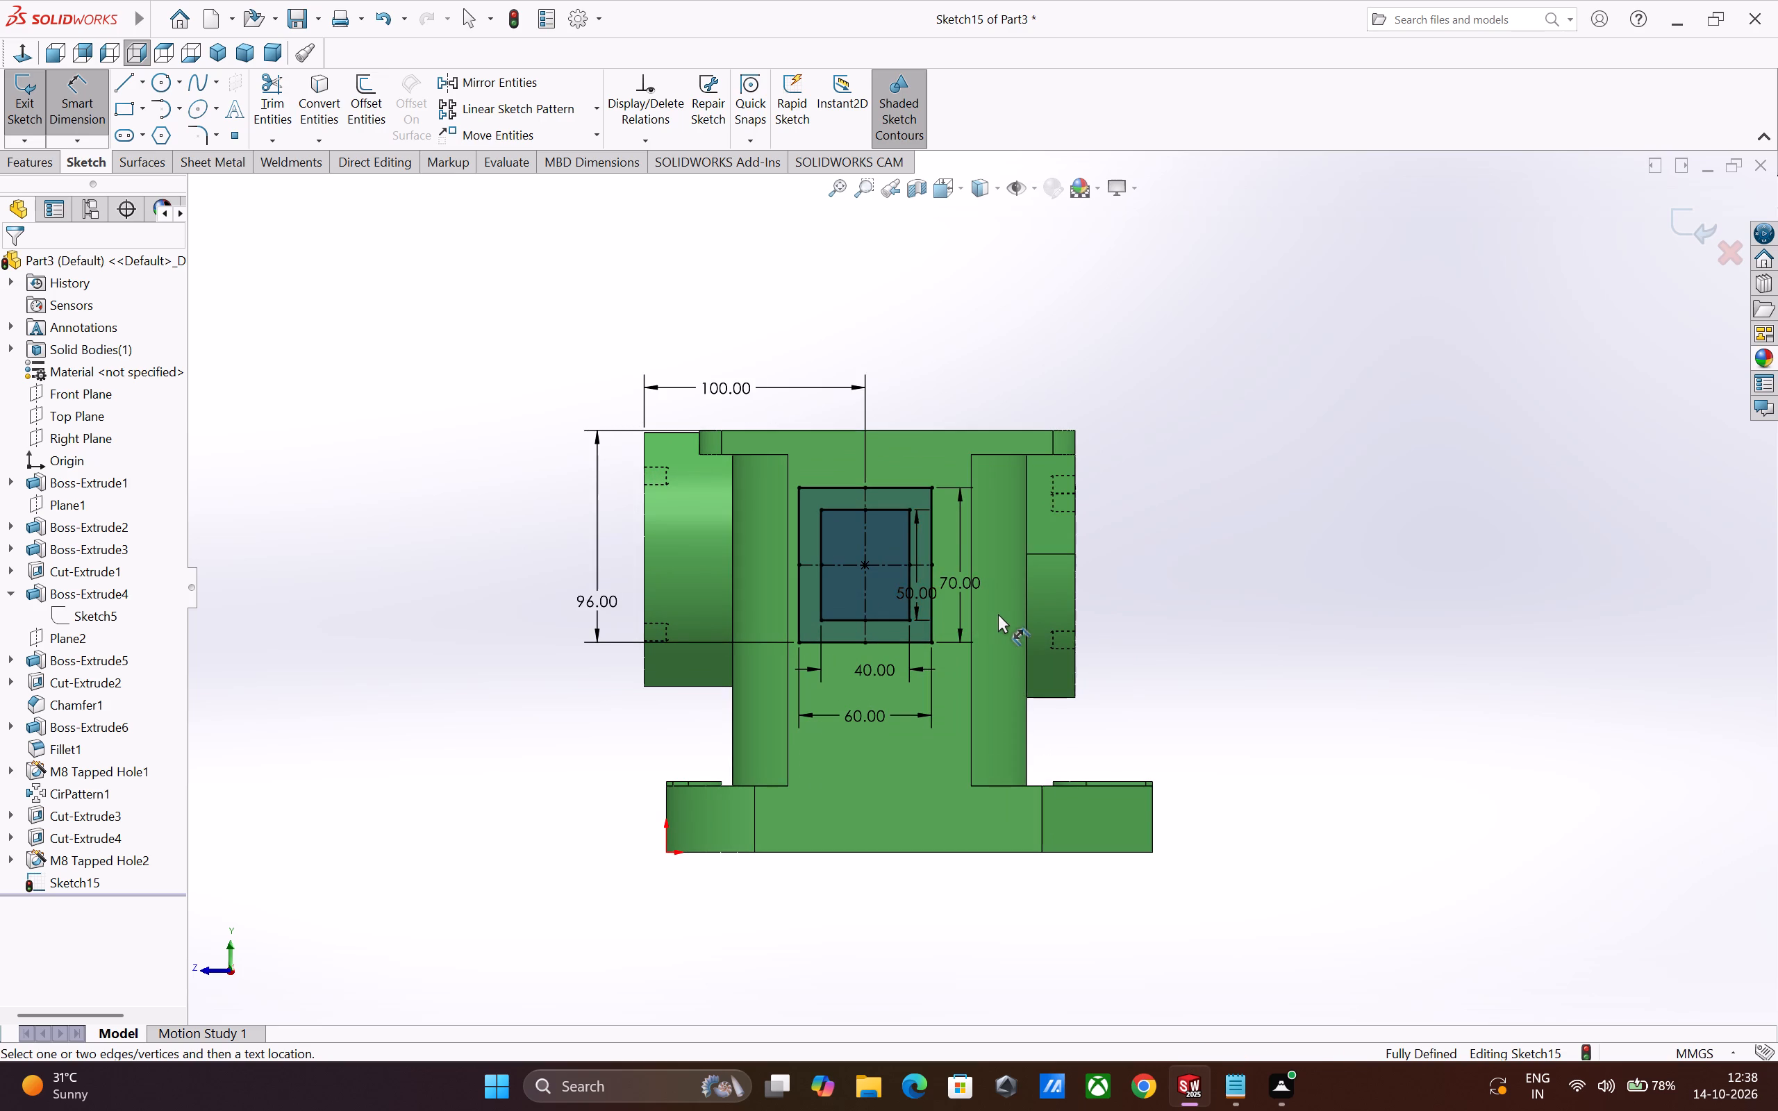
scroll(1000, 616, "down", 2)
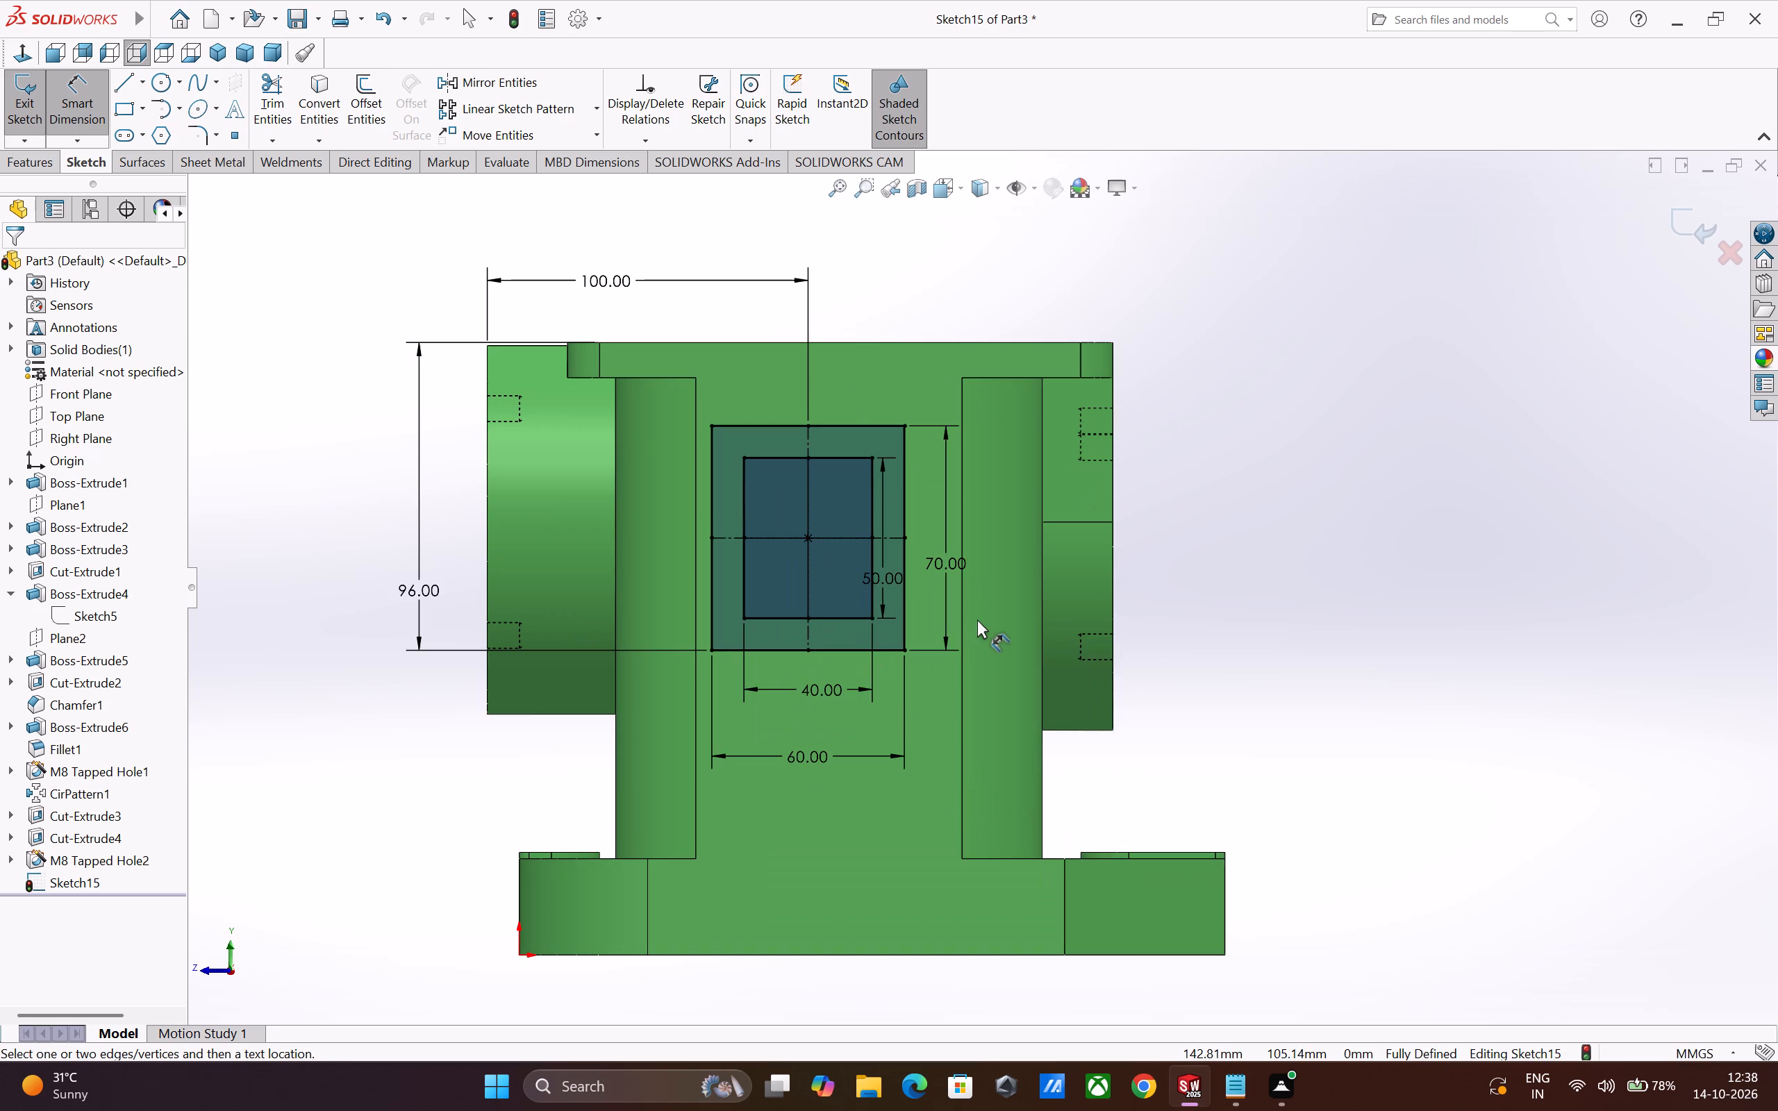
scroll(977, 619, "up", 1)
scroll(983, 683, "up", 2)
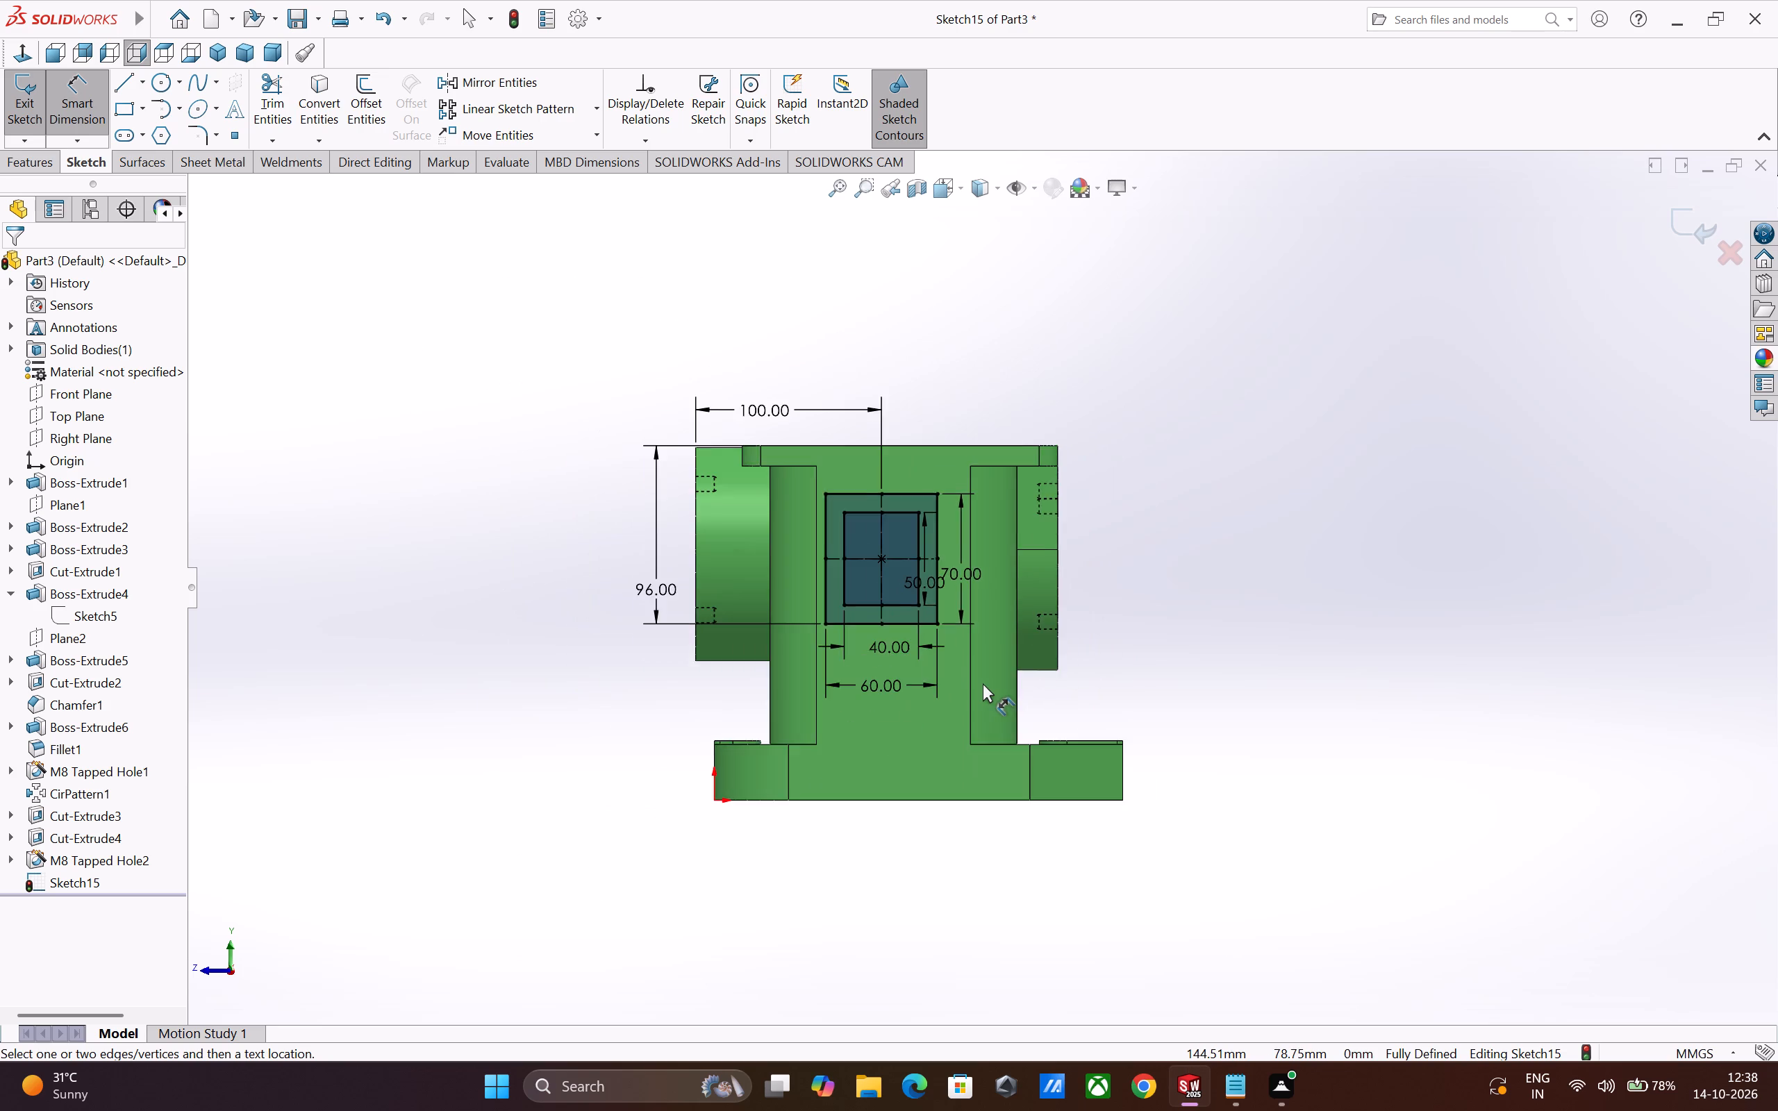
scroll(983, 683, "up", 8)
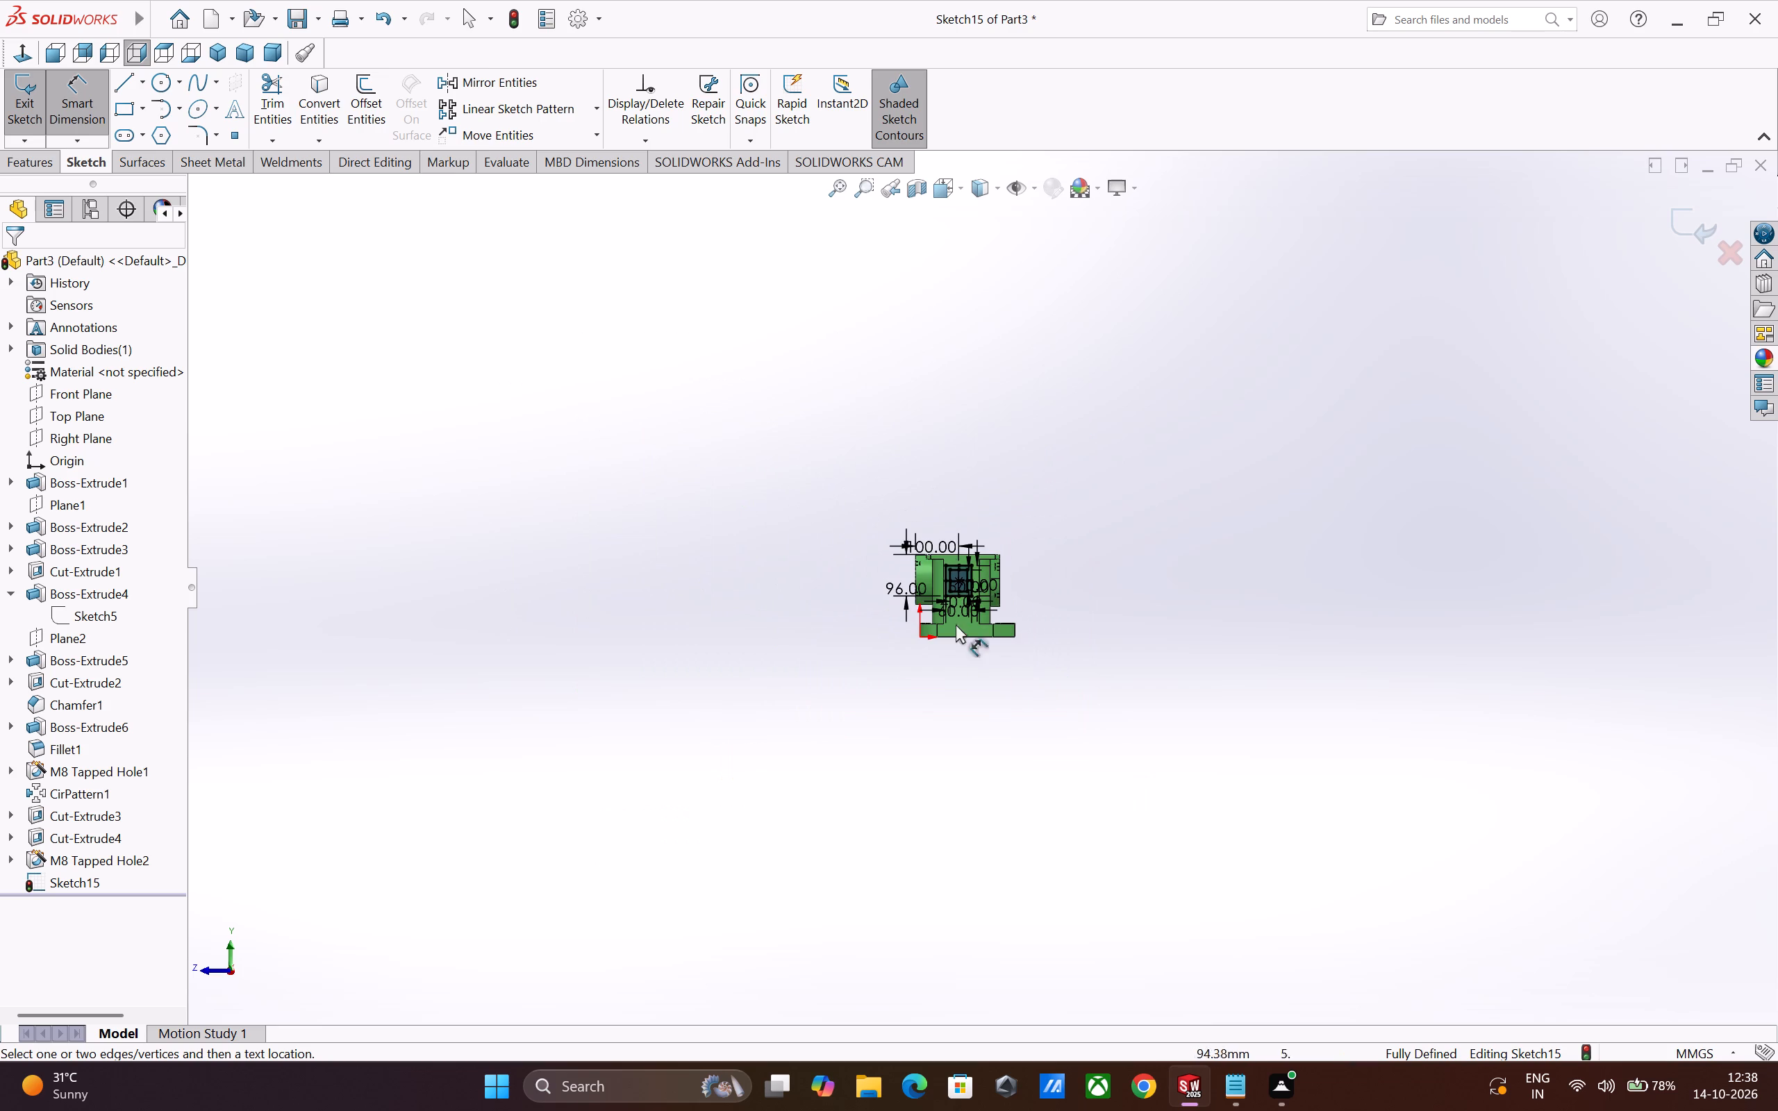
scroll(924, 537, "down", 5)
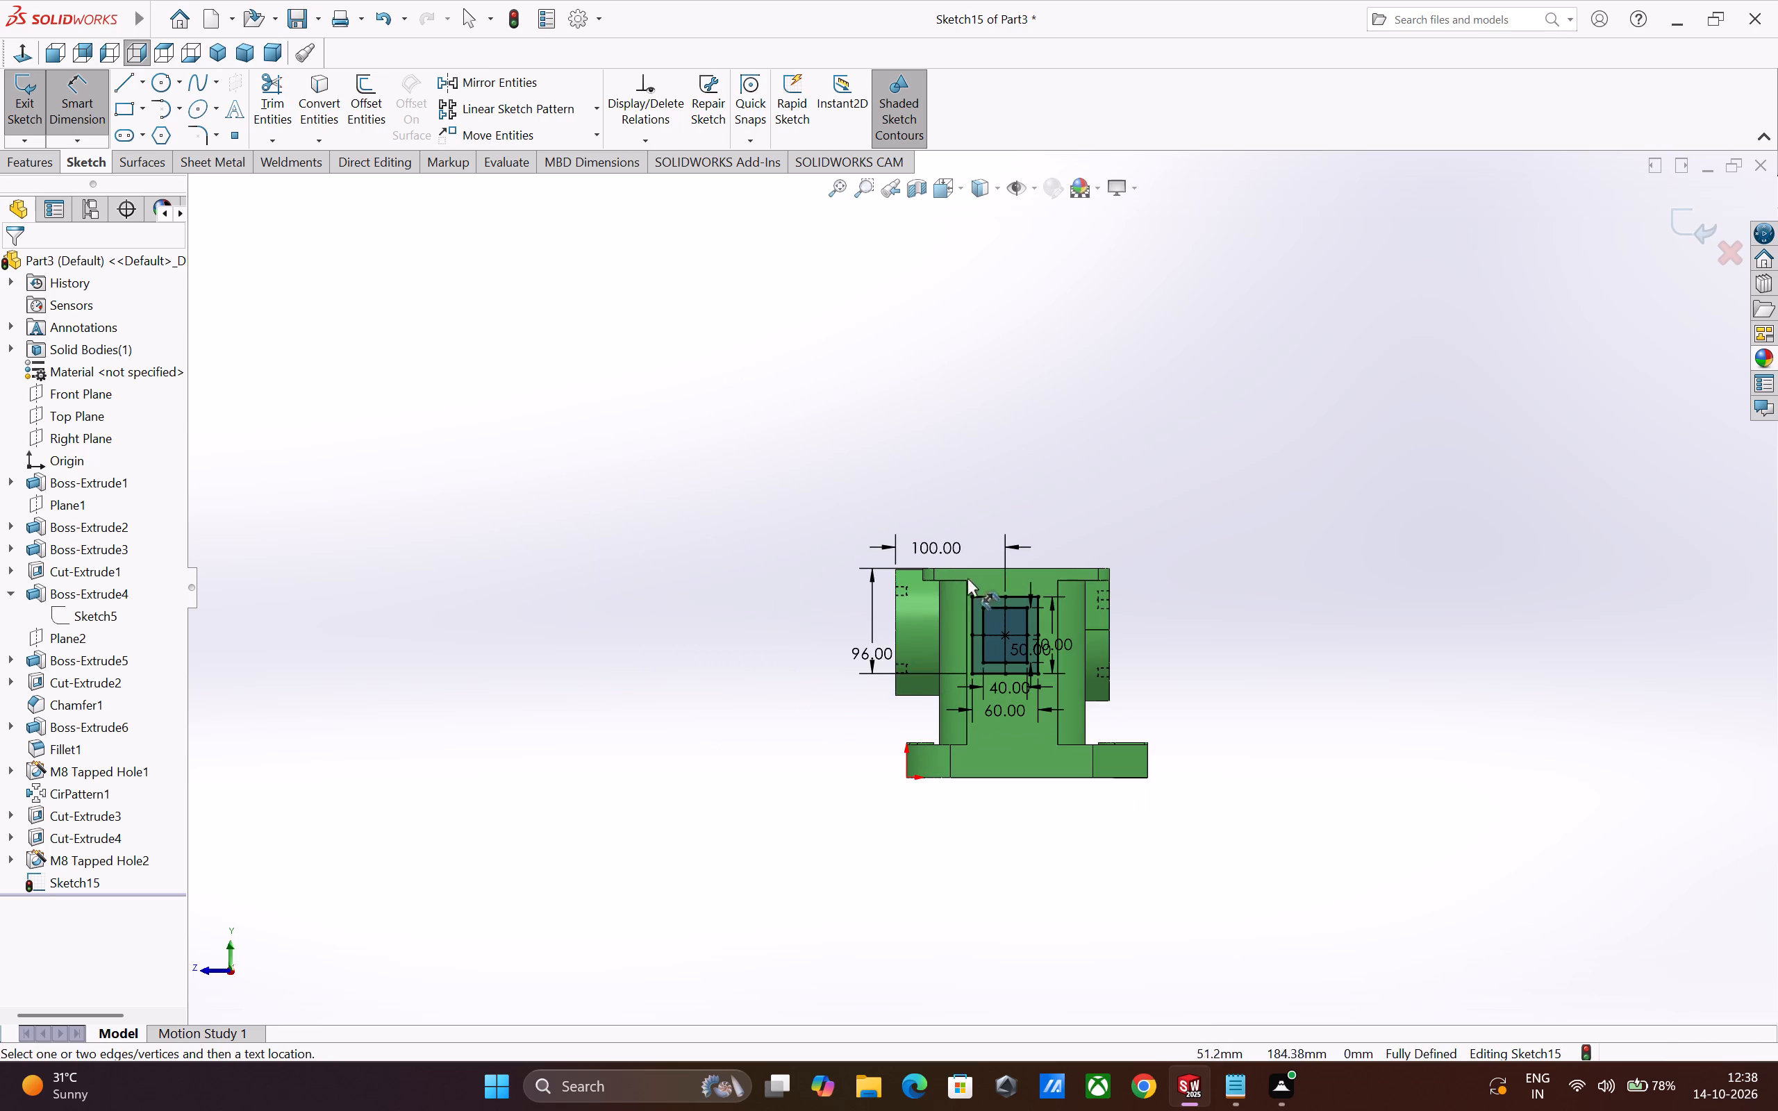
Round all eight corners of the inner and outer rectangles with 3 mm sketch fillets, accepting removal of the conflicting relations.
scroll(980, 583, "up", 2)
scroll(980, 583, "down", 3)
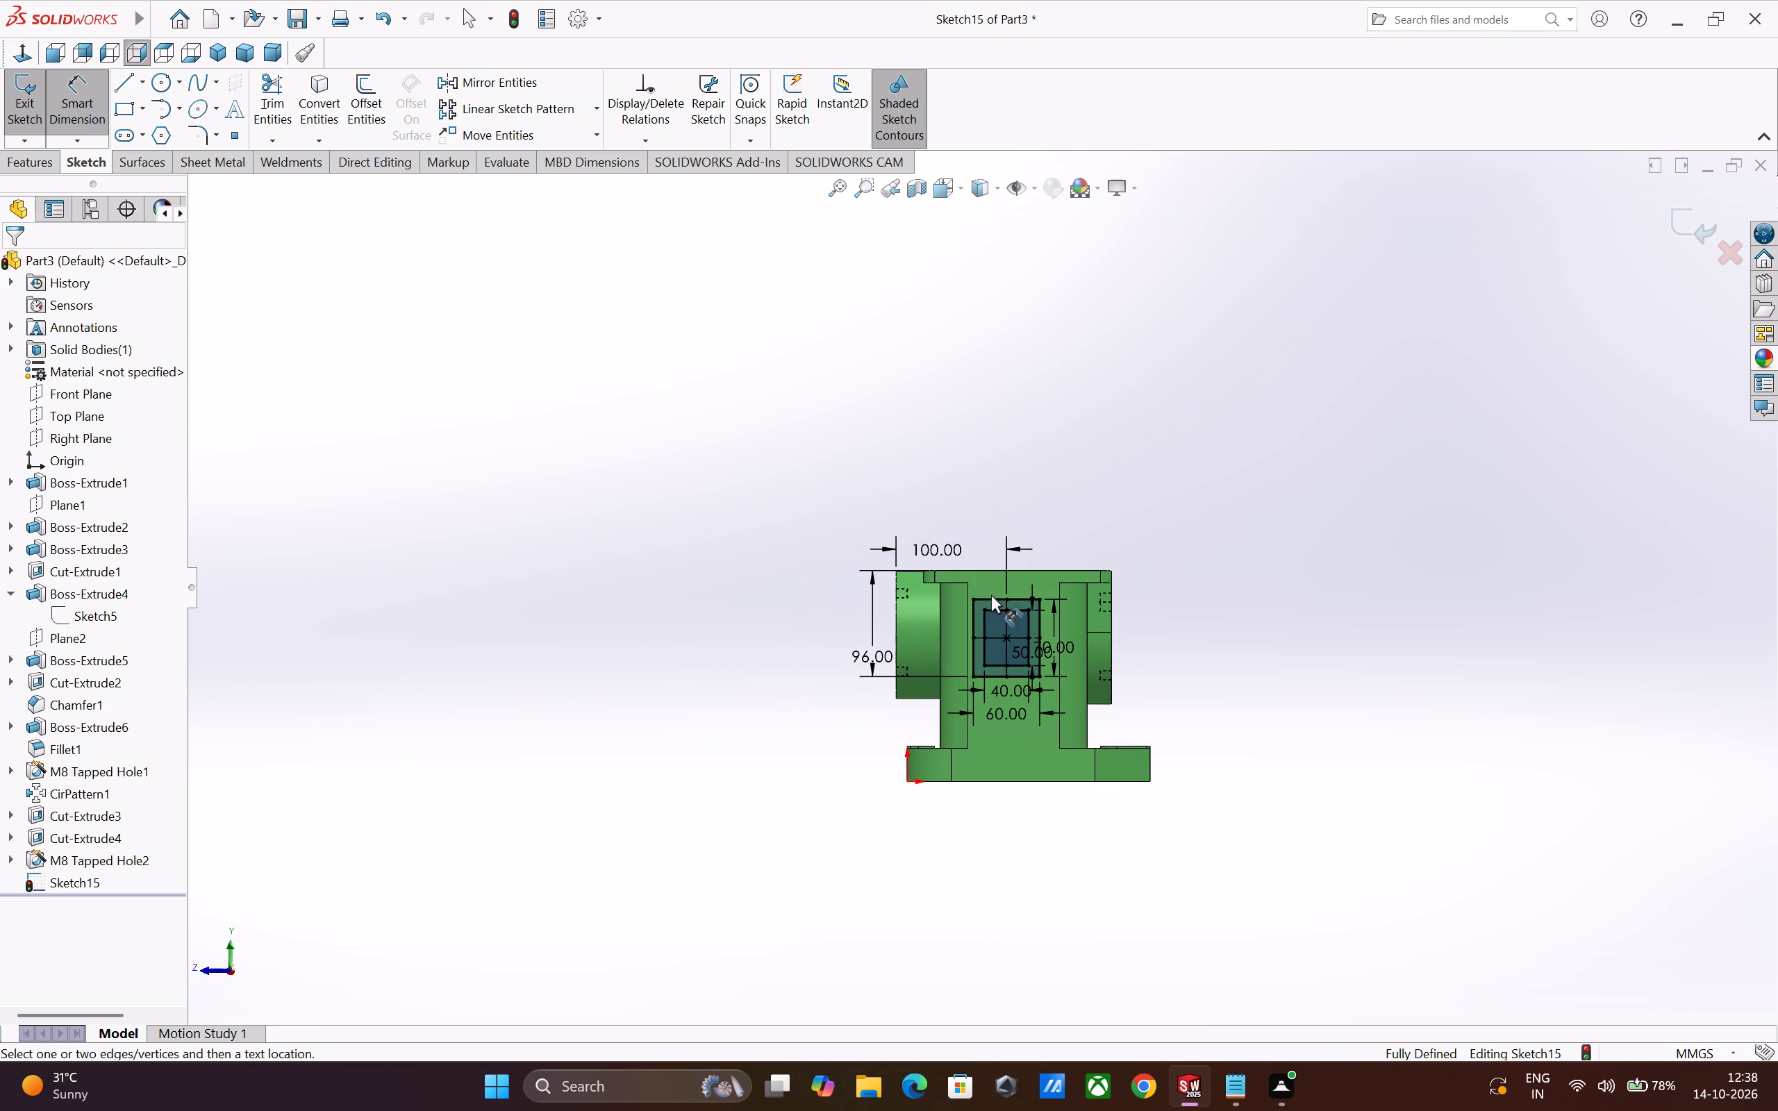
left_click(198, 146)
scroll(1081, 670, "down", 1)
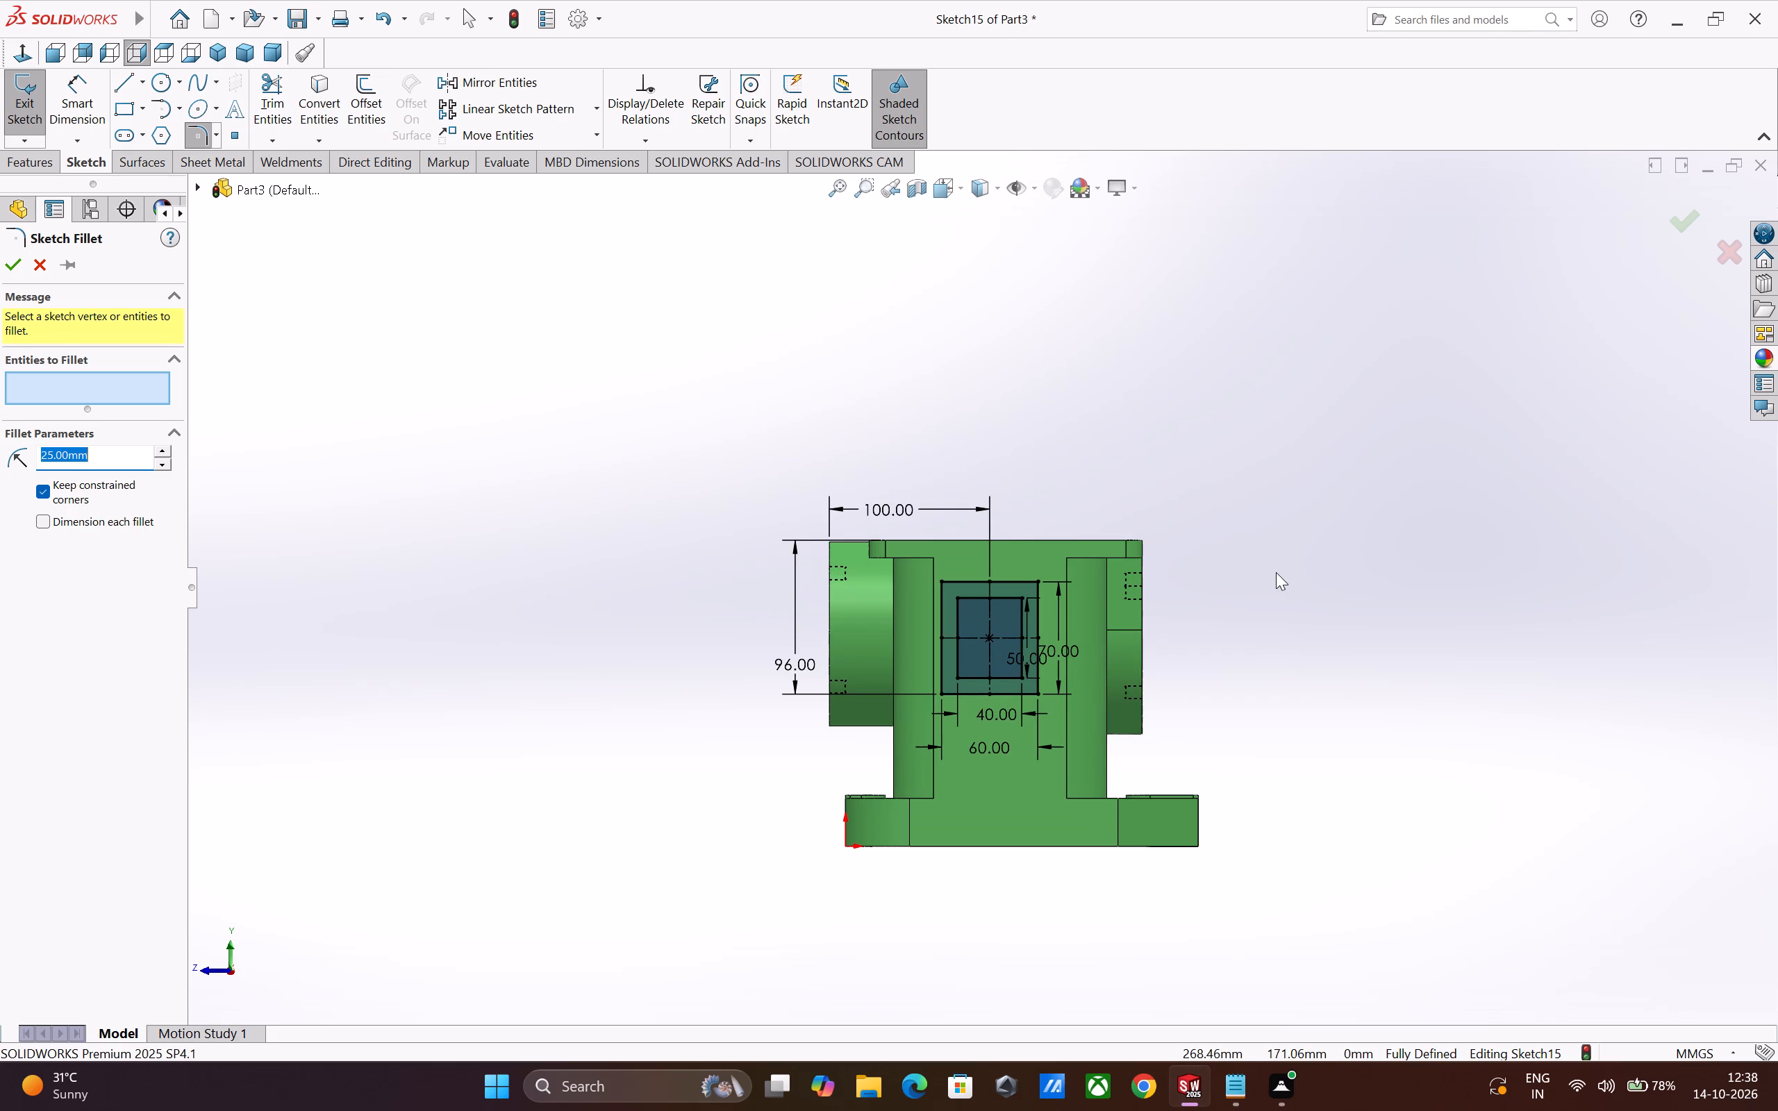
key("3")
key("Return")
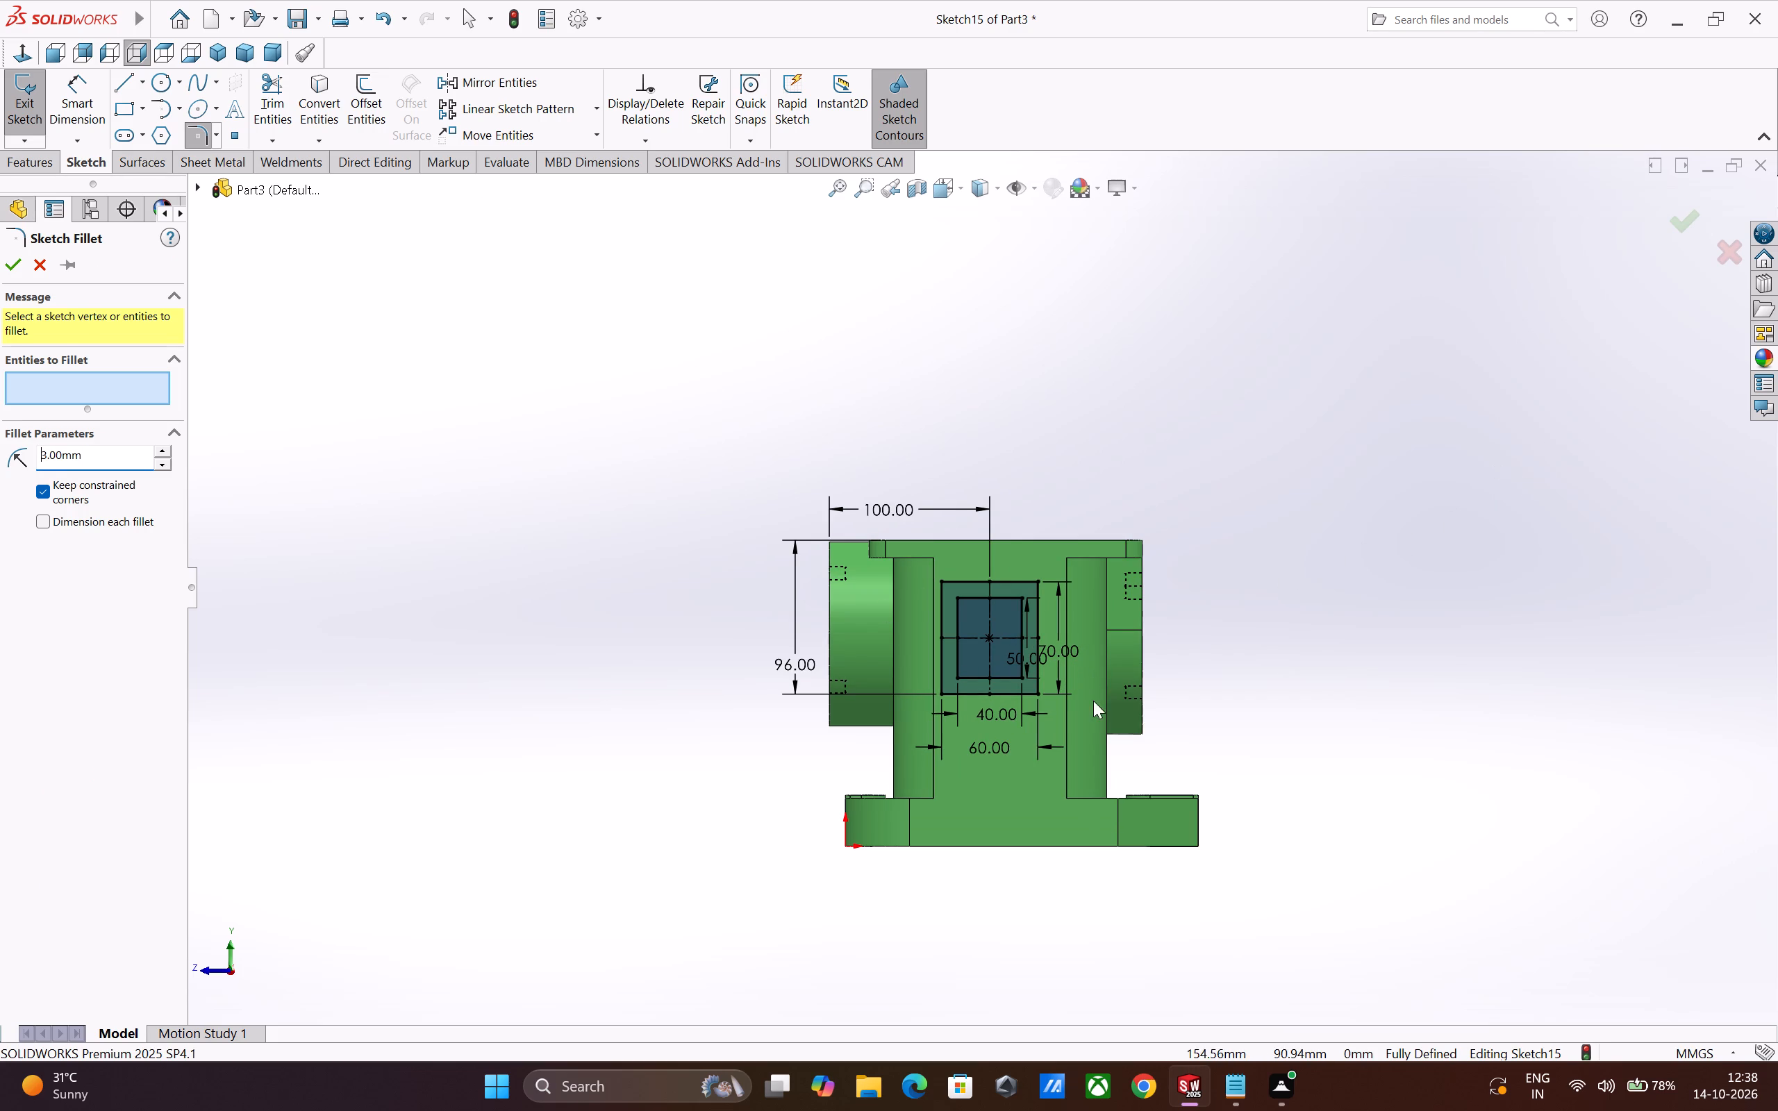
scroll(1093, 701, "up", 2)
scroll(1064, 654, "down", 4)
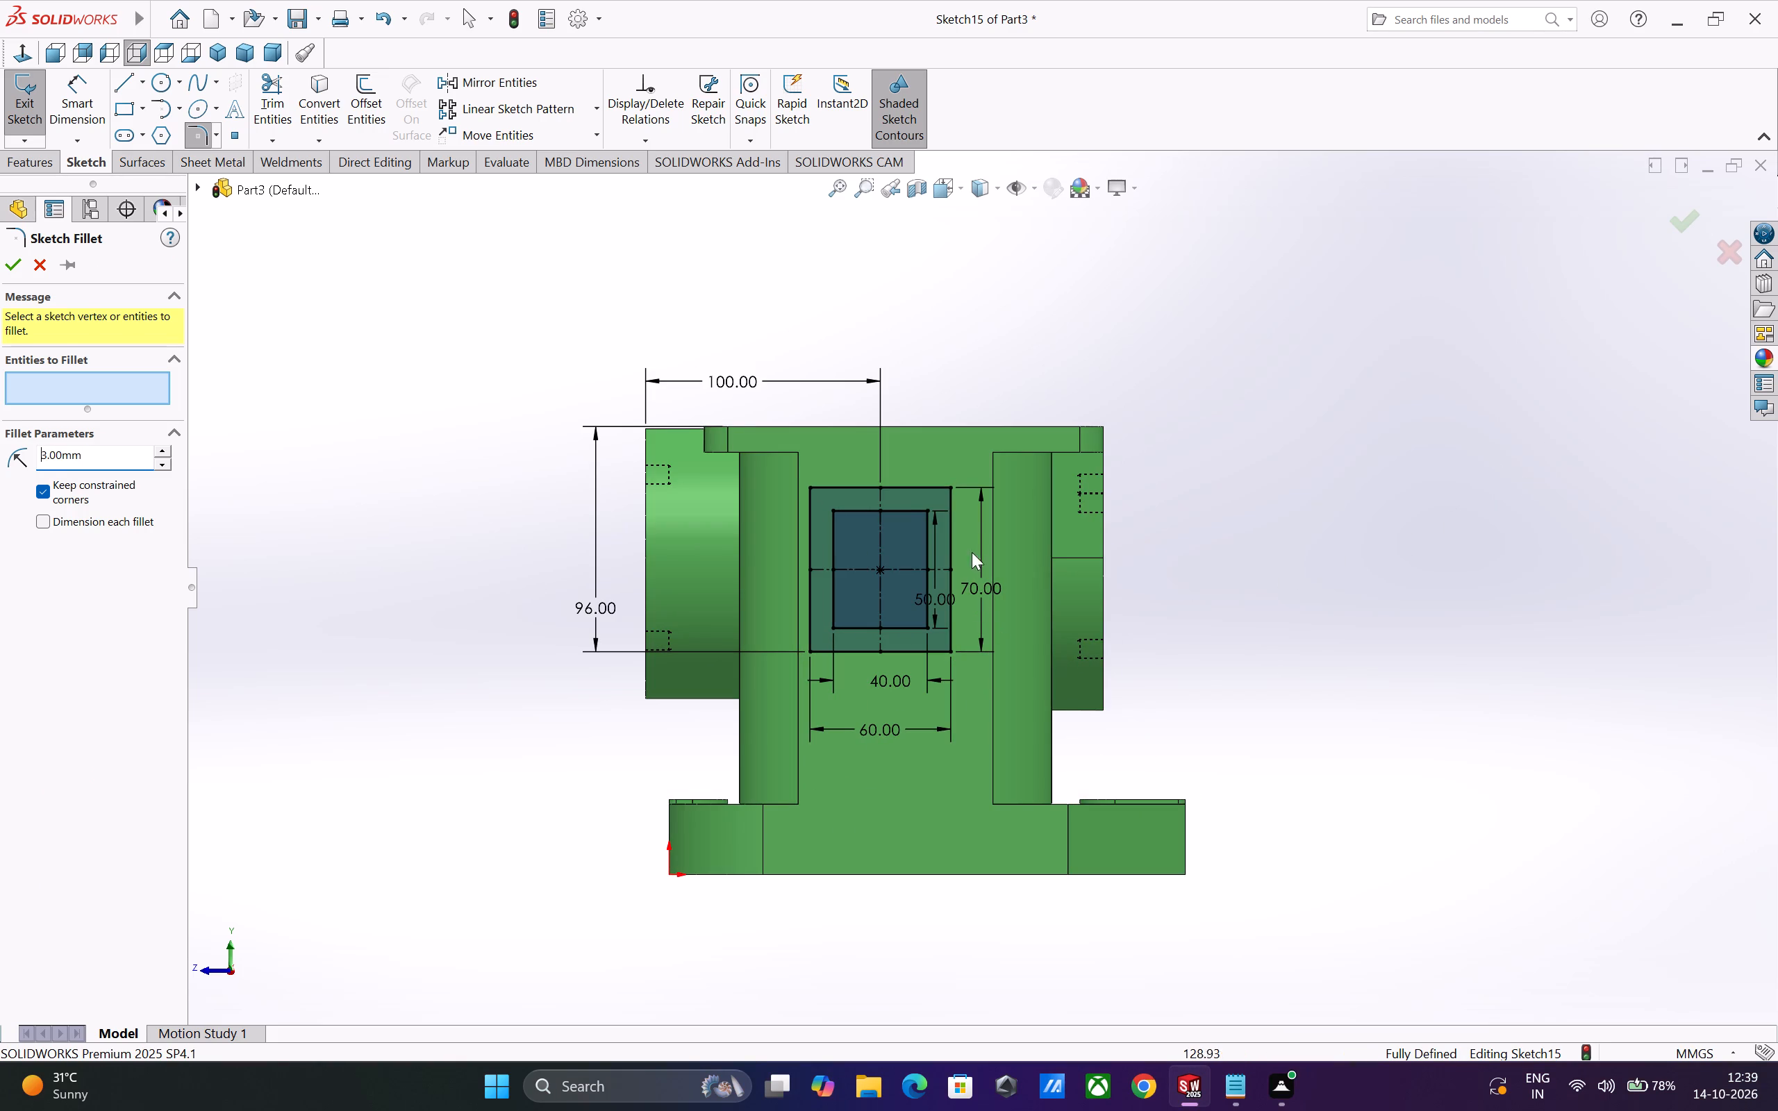
scroll(972, 534, "down", 2)
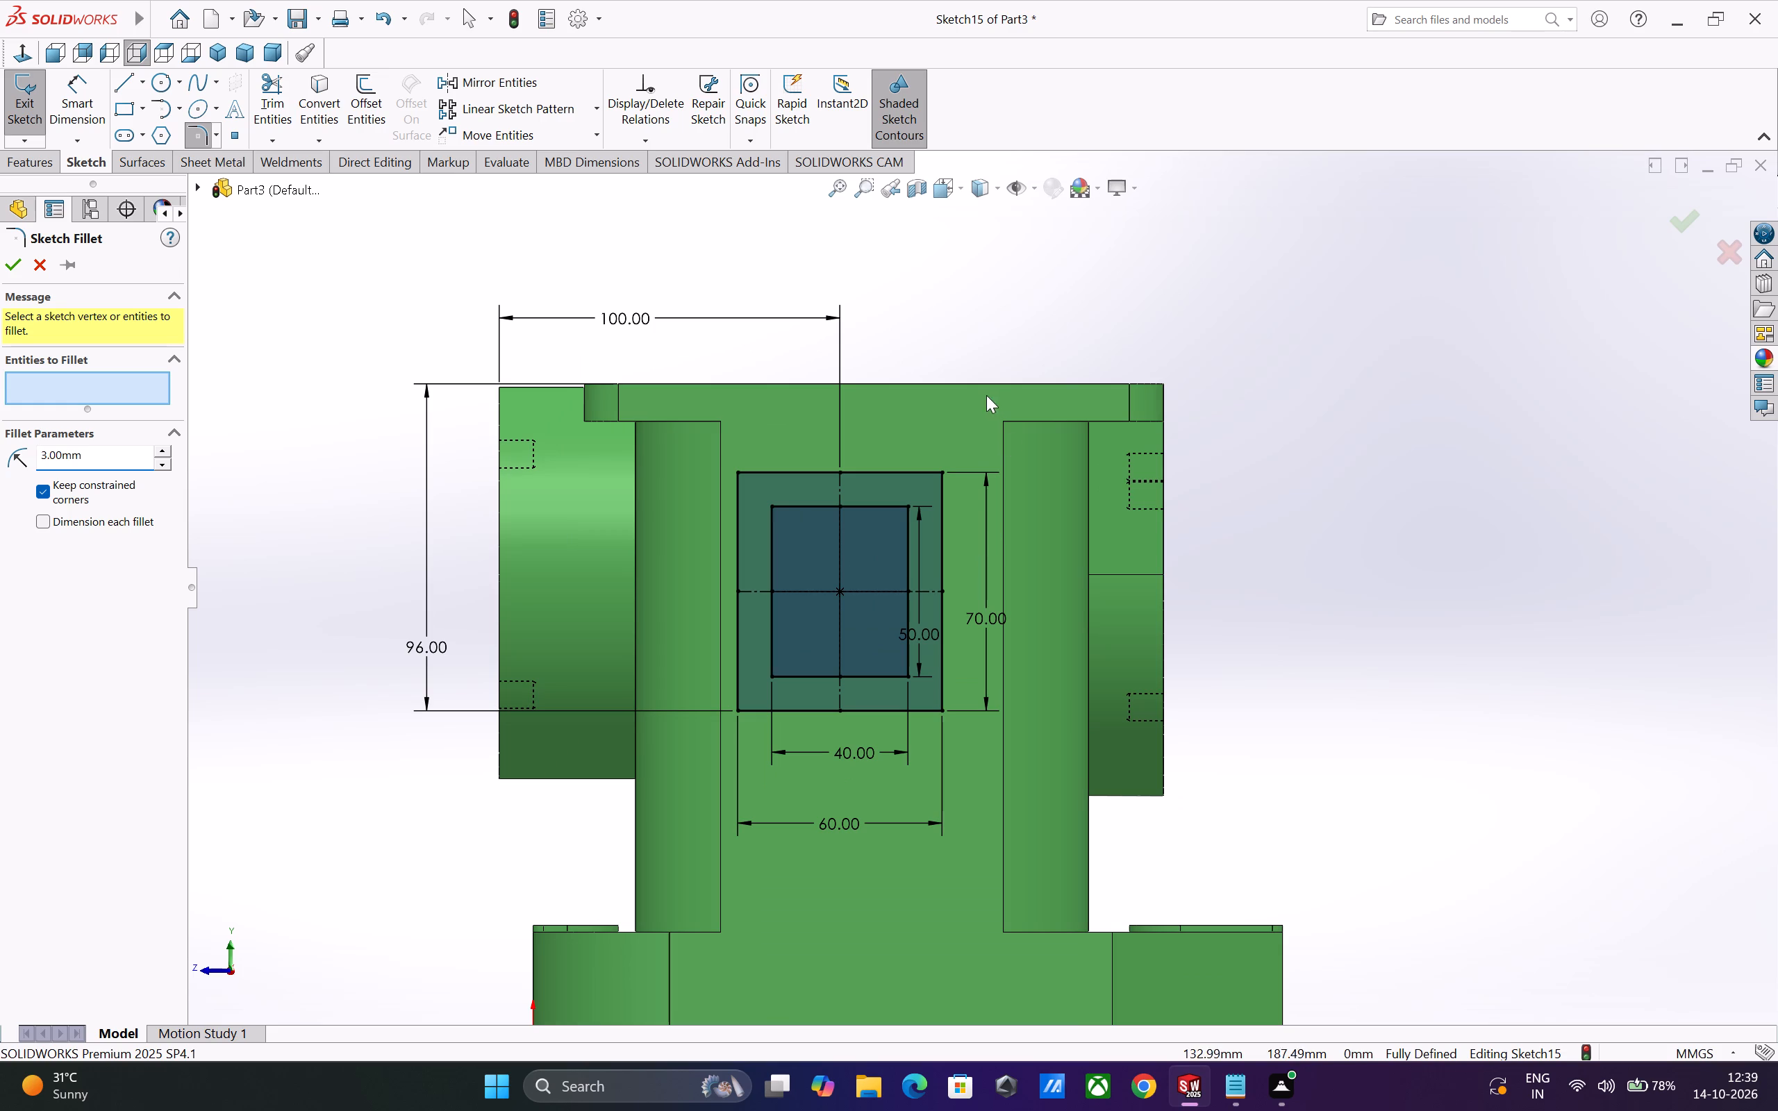
left_click_drag(986, 395, 725, 771)
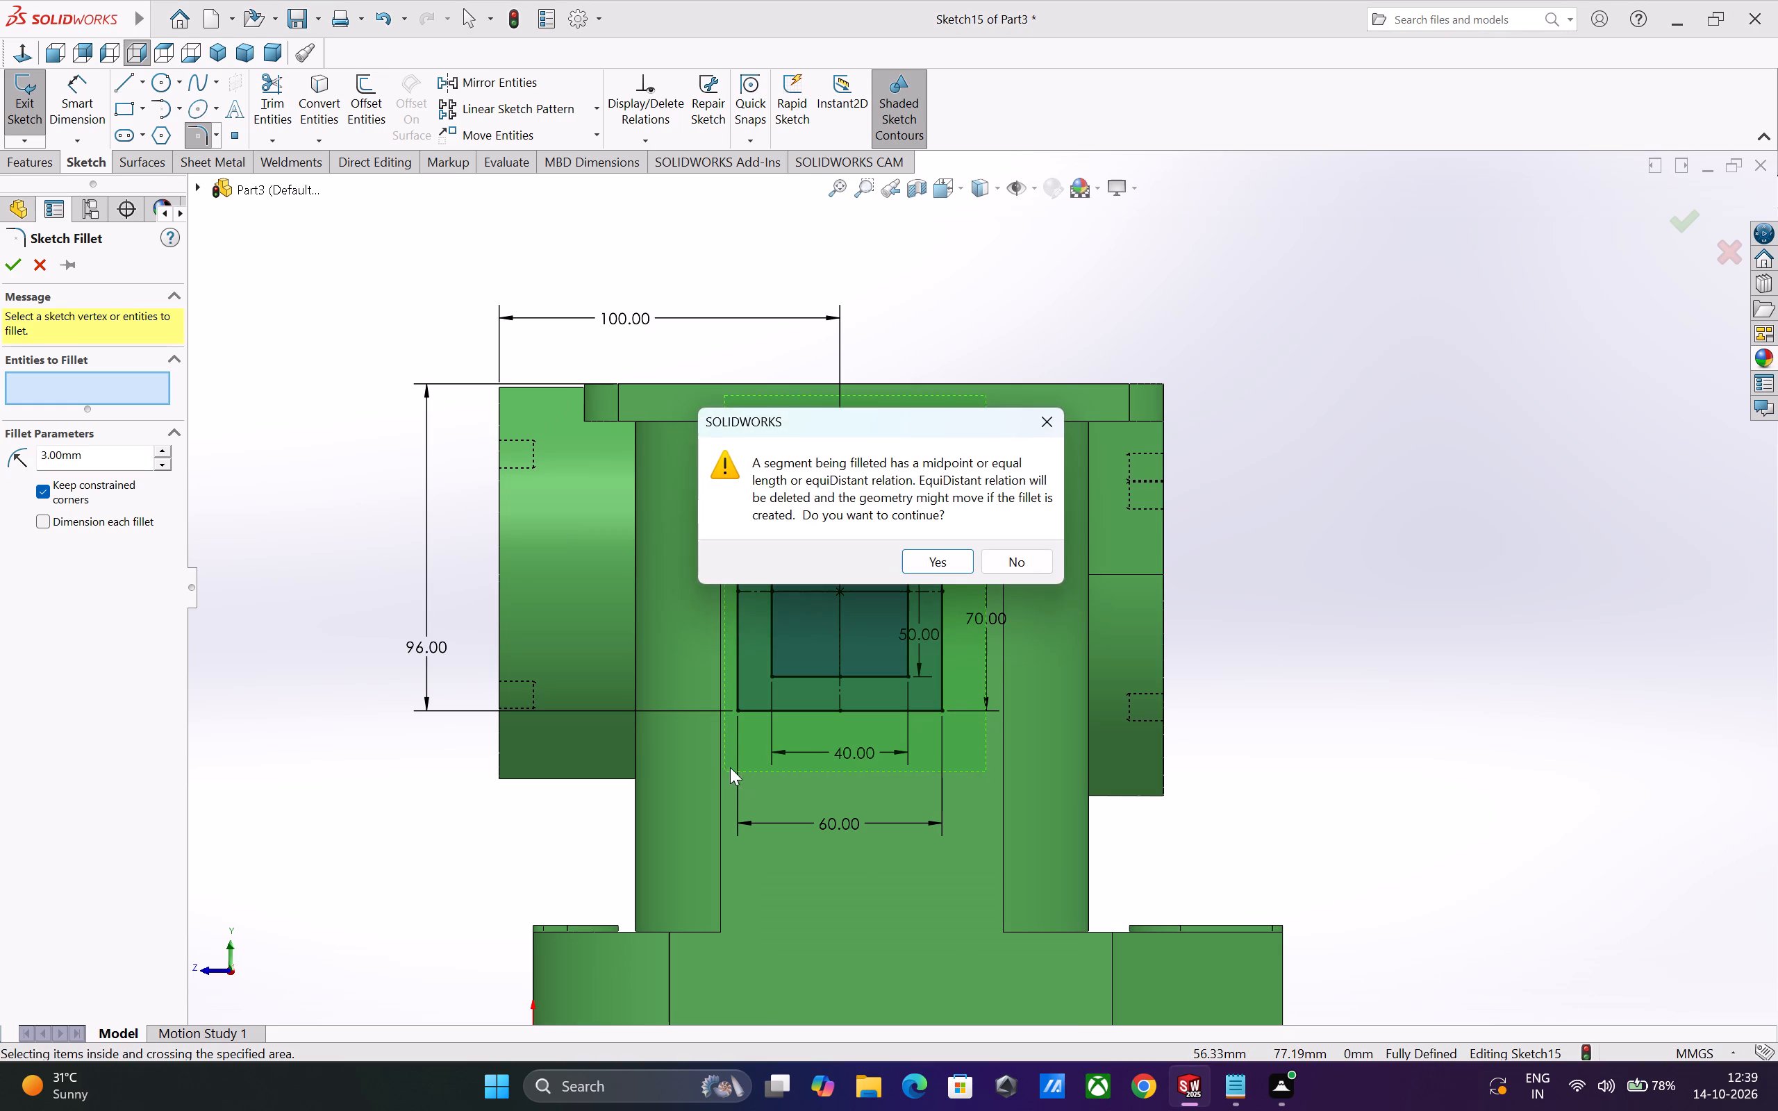
left_click(925, 569)
left_click(925, 567)
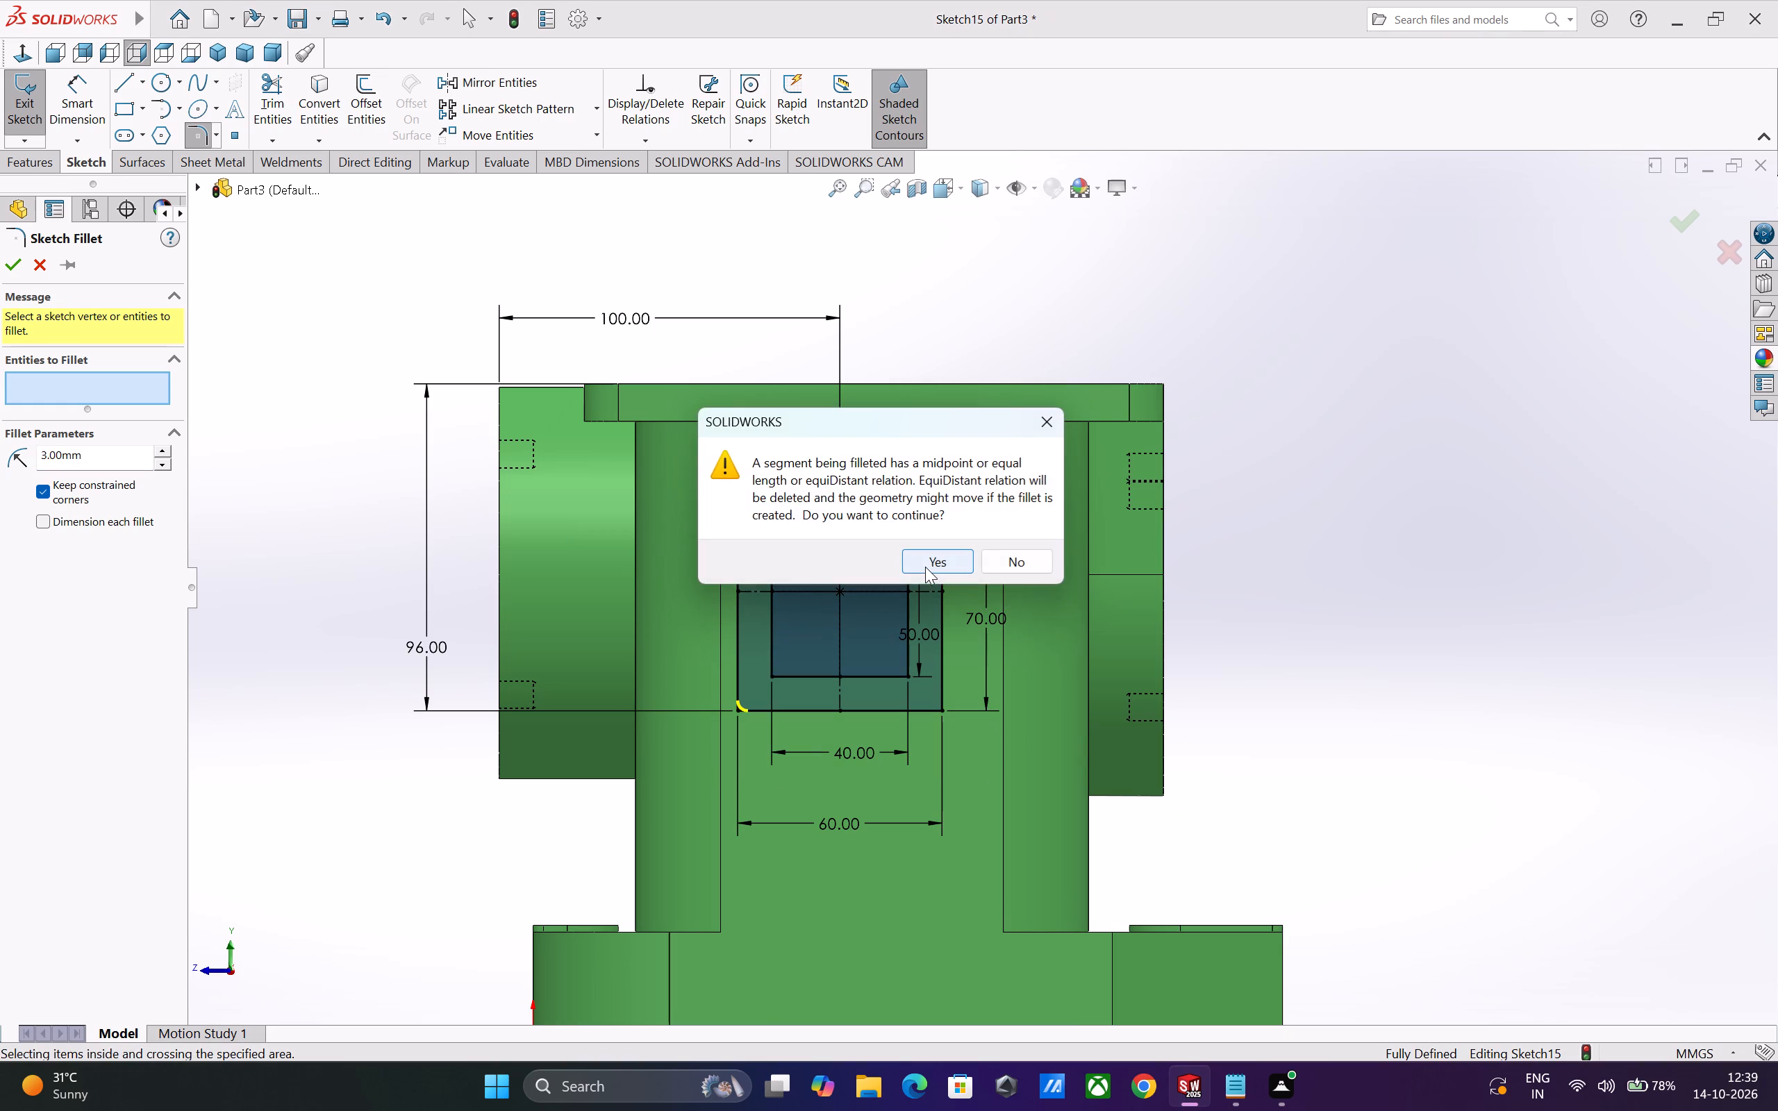
left_click(925, 567)
left_click(925, 567)
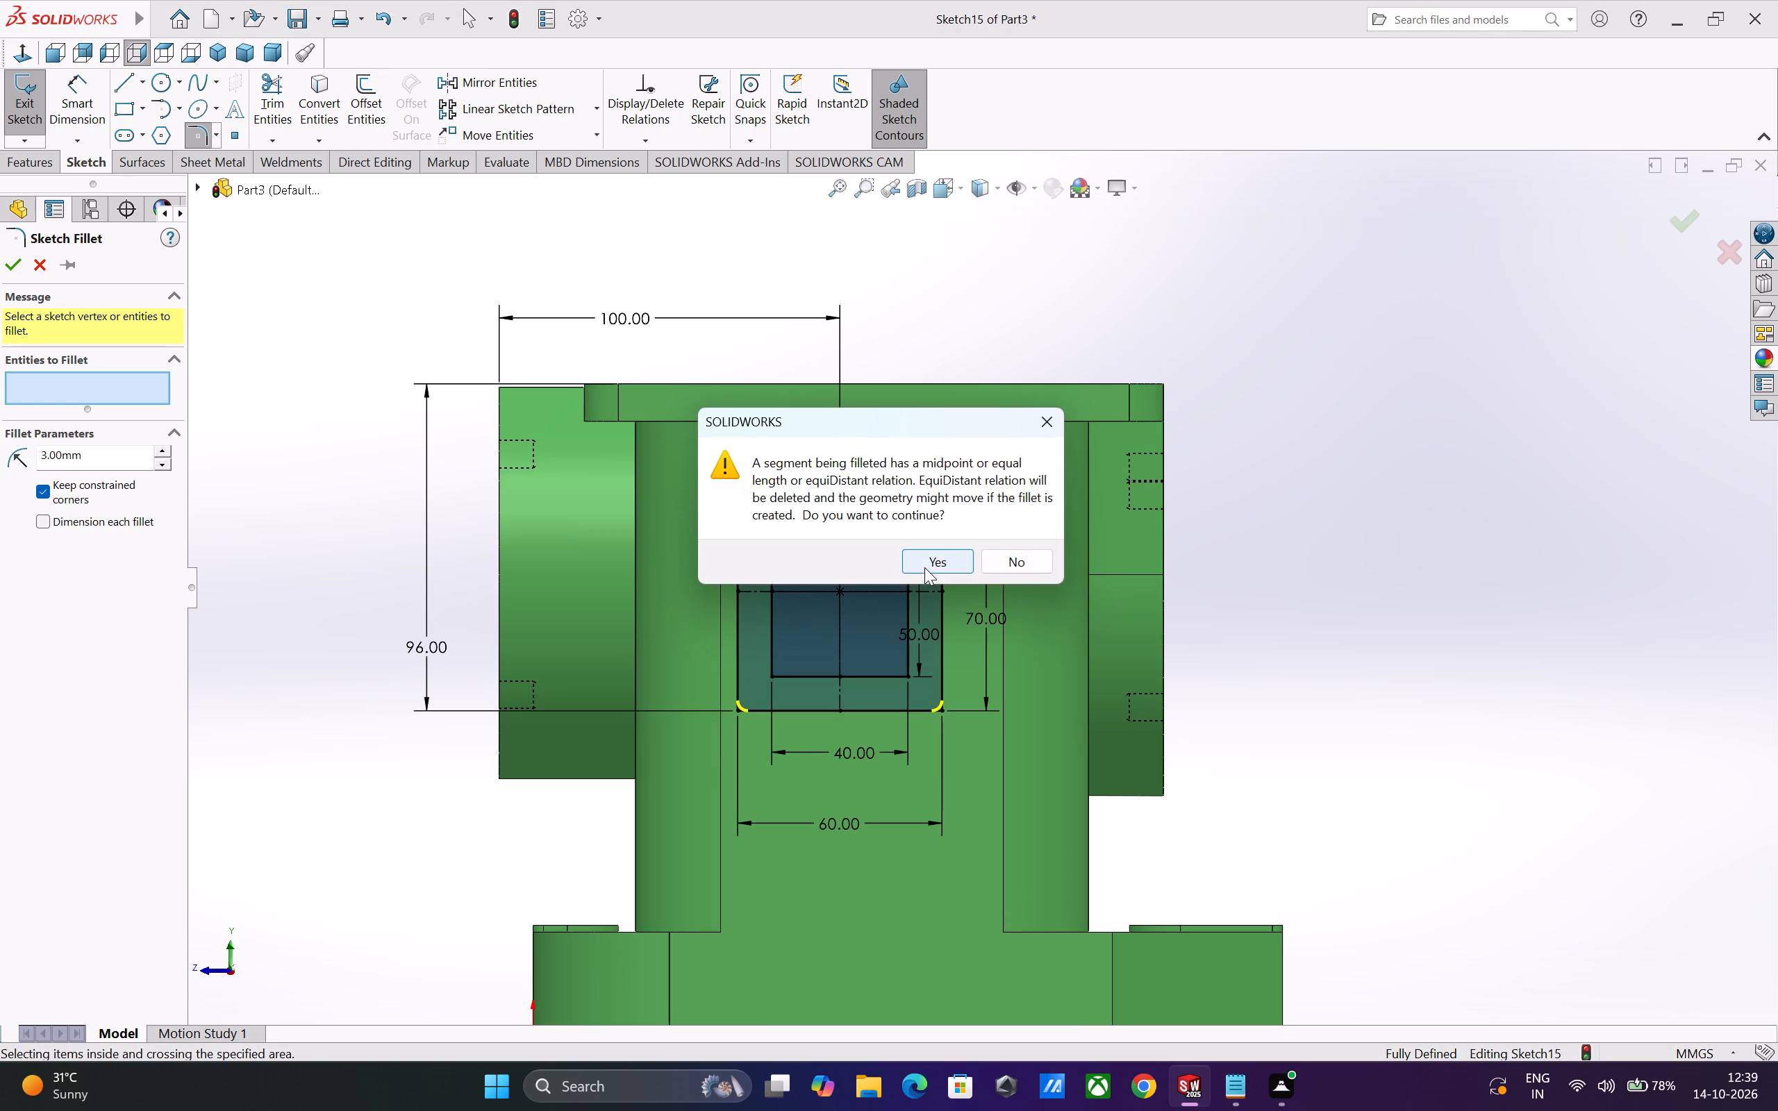
left_click(925, 567)
left_click(925, 567)
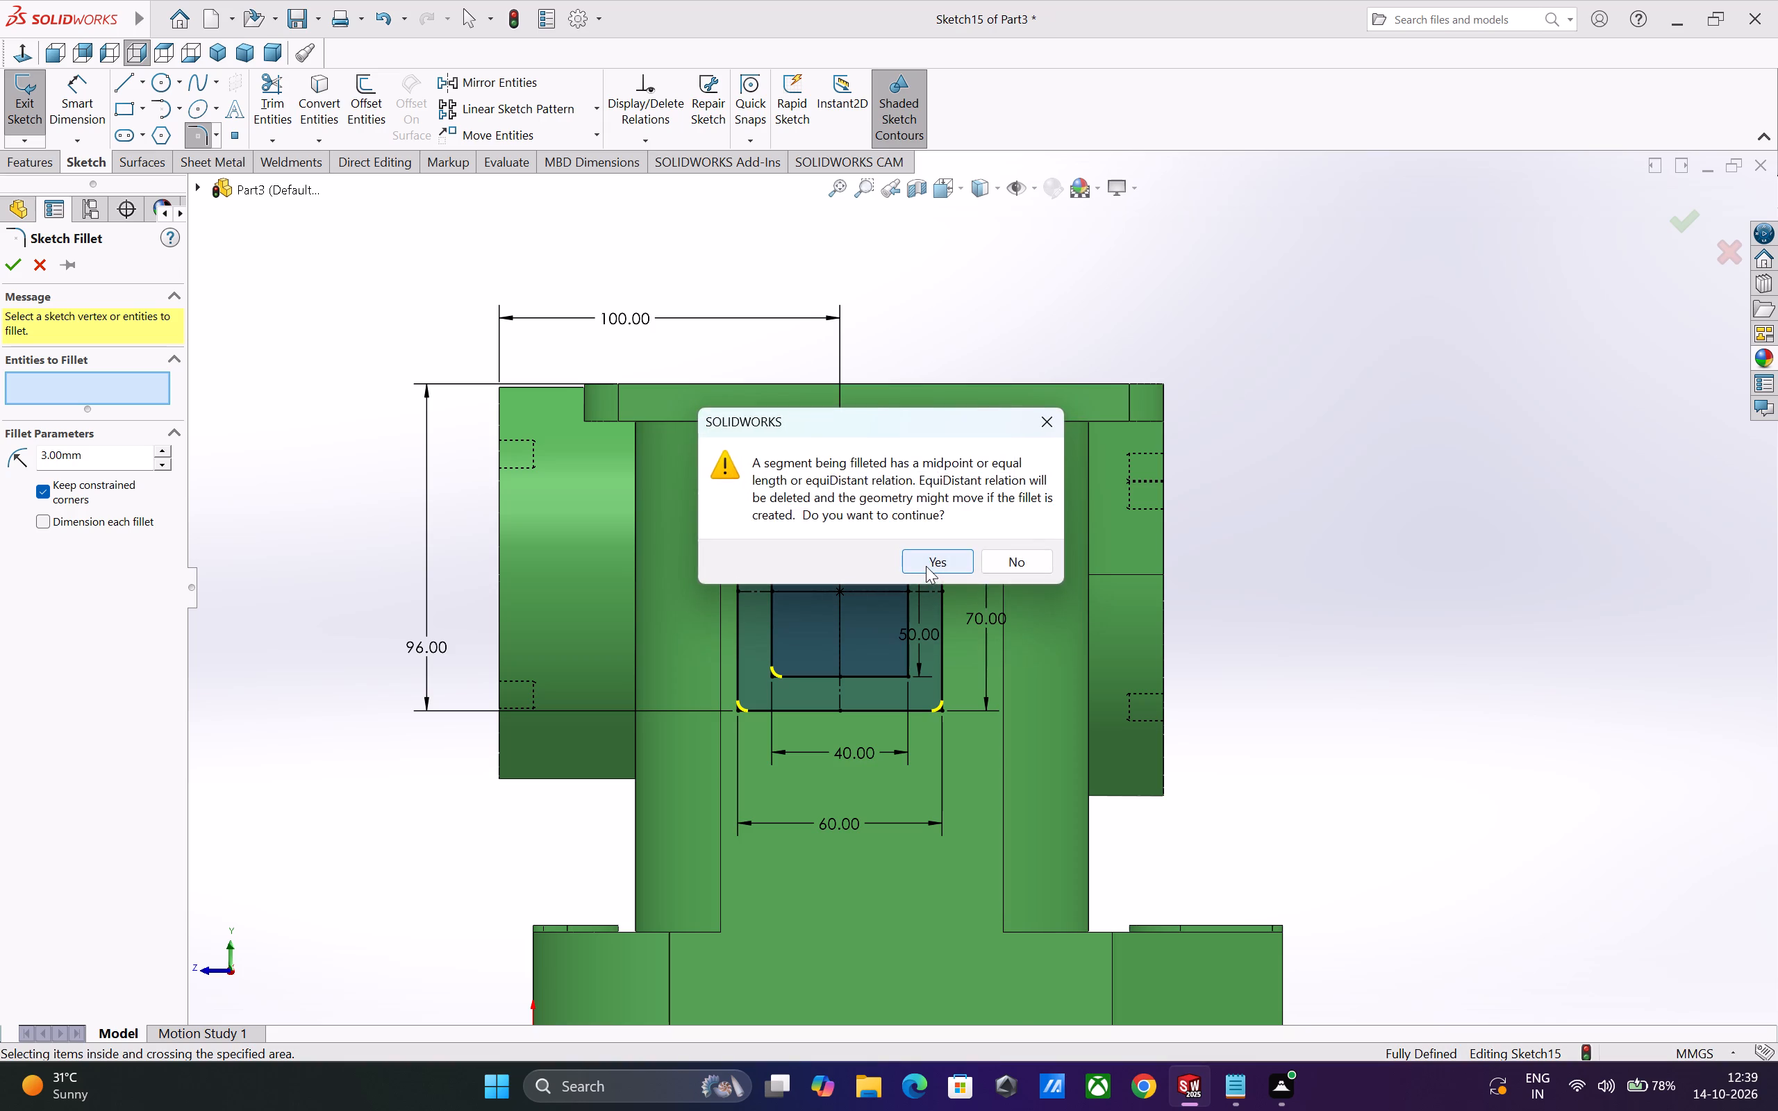
left_click(926, 566)
left_click(927, 565)
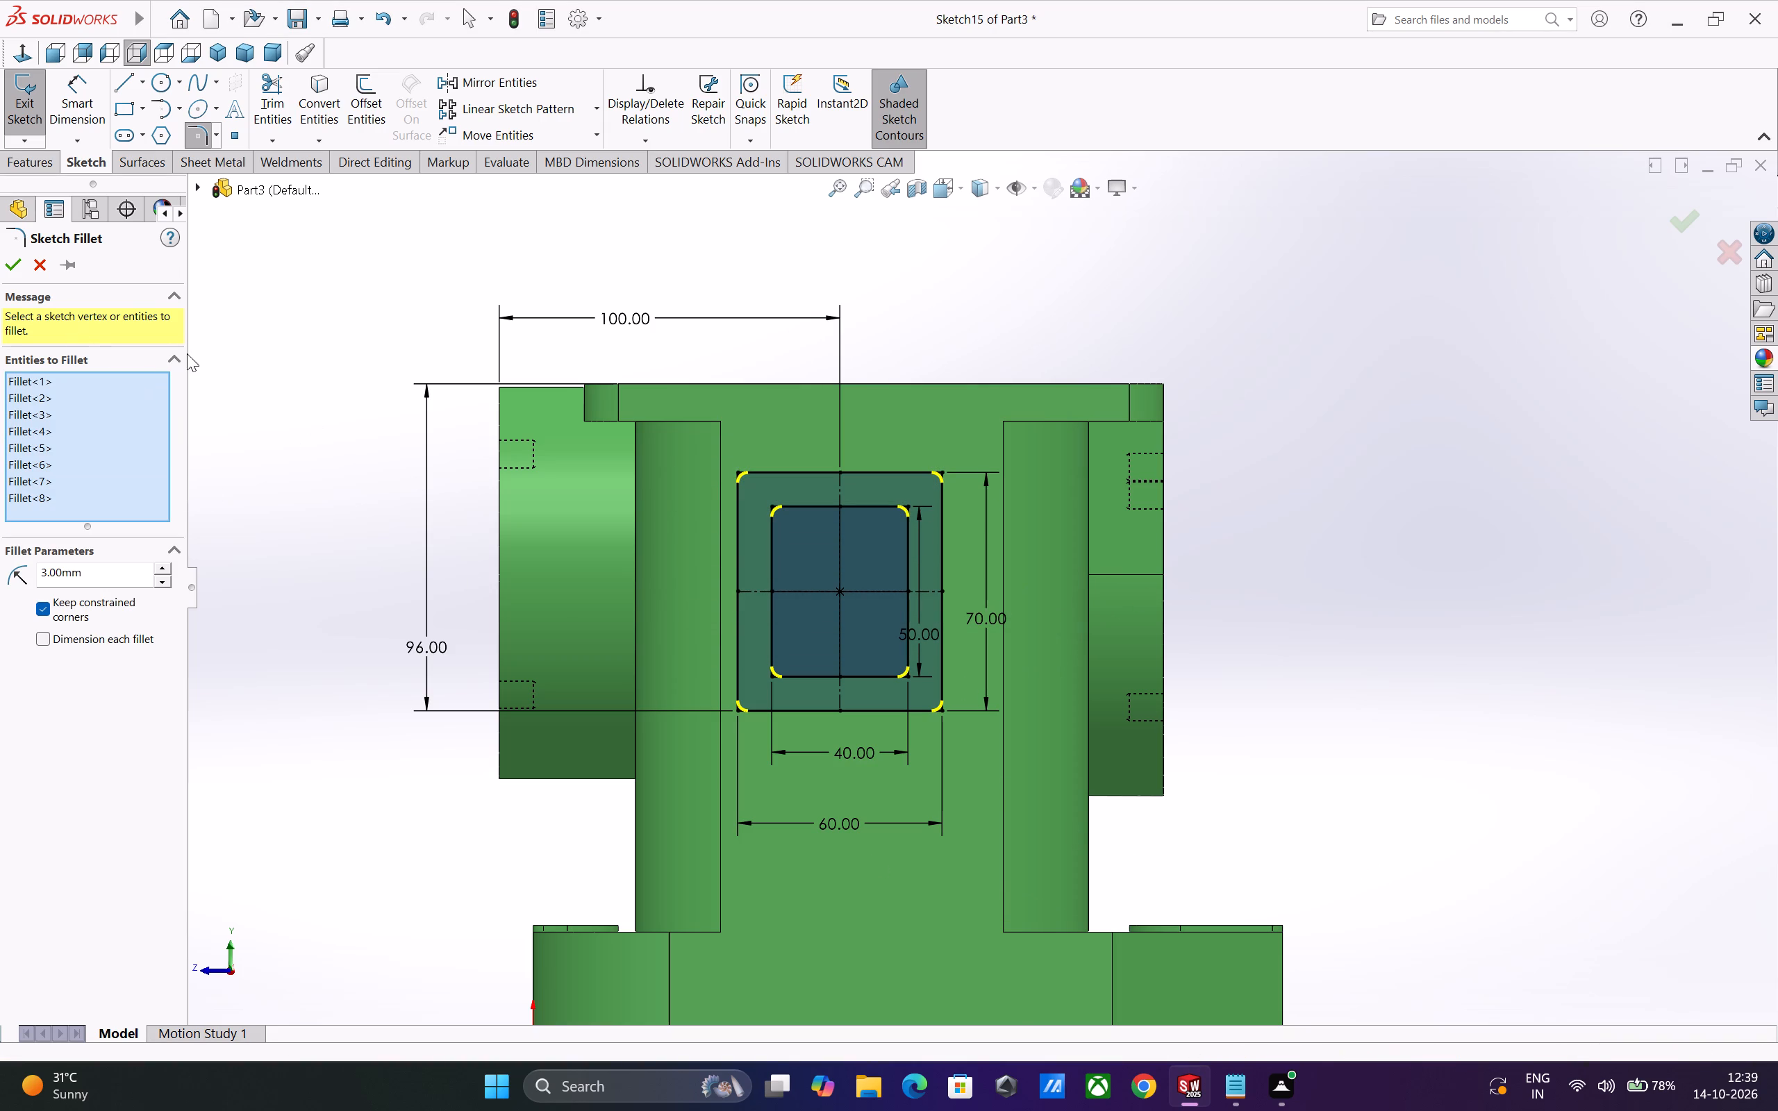
left_click(16, 269)
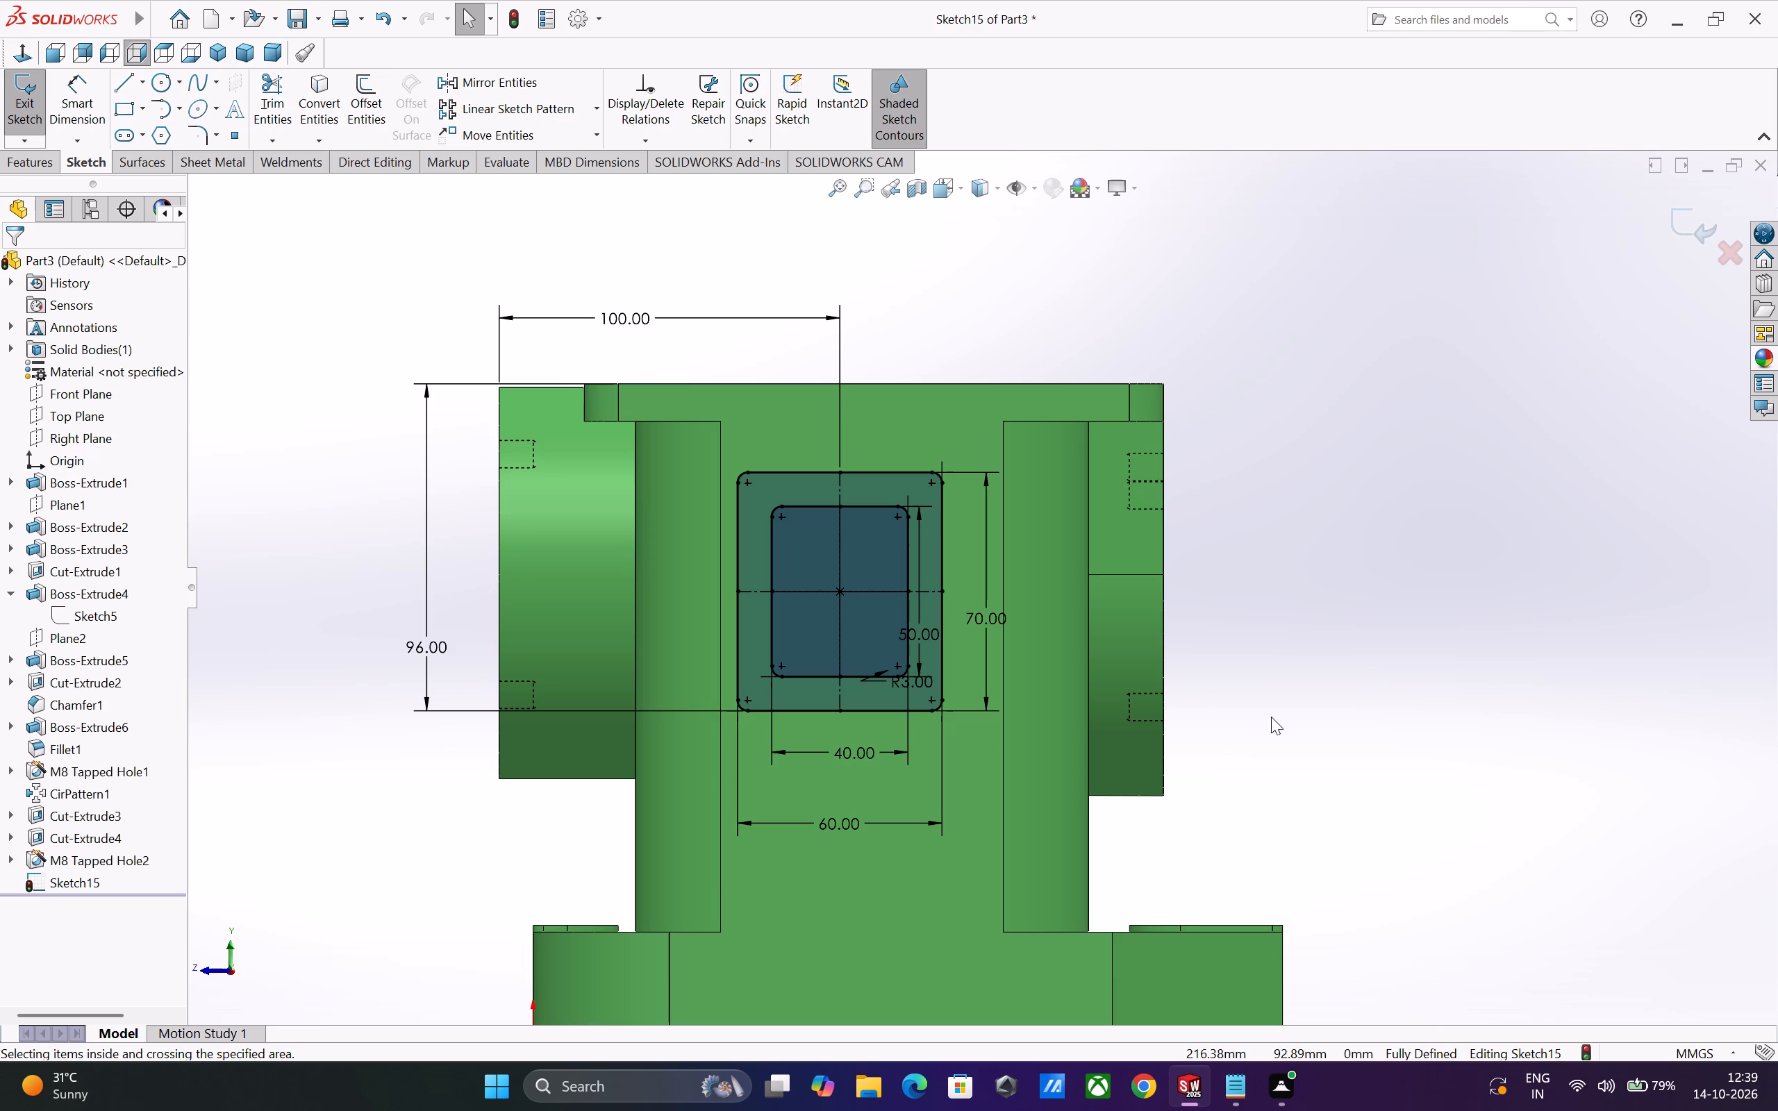
Cut the frame-shaped region between the outer and inner rounded rectangles 4 mm deep into the housing's side wall with a blind Extruded Cut.
left_click(15, 152)
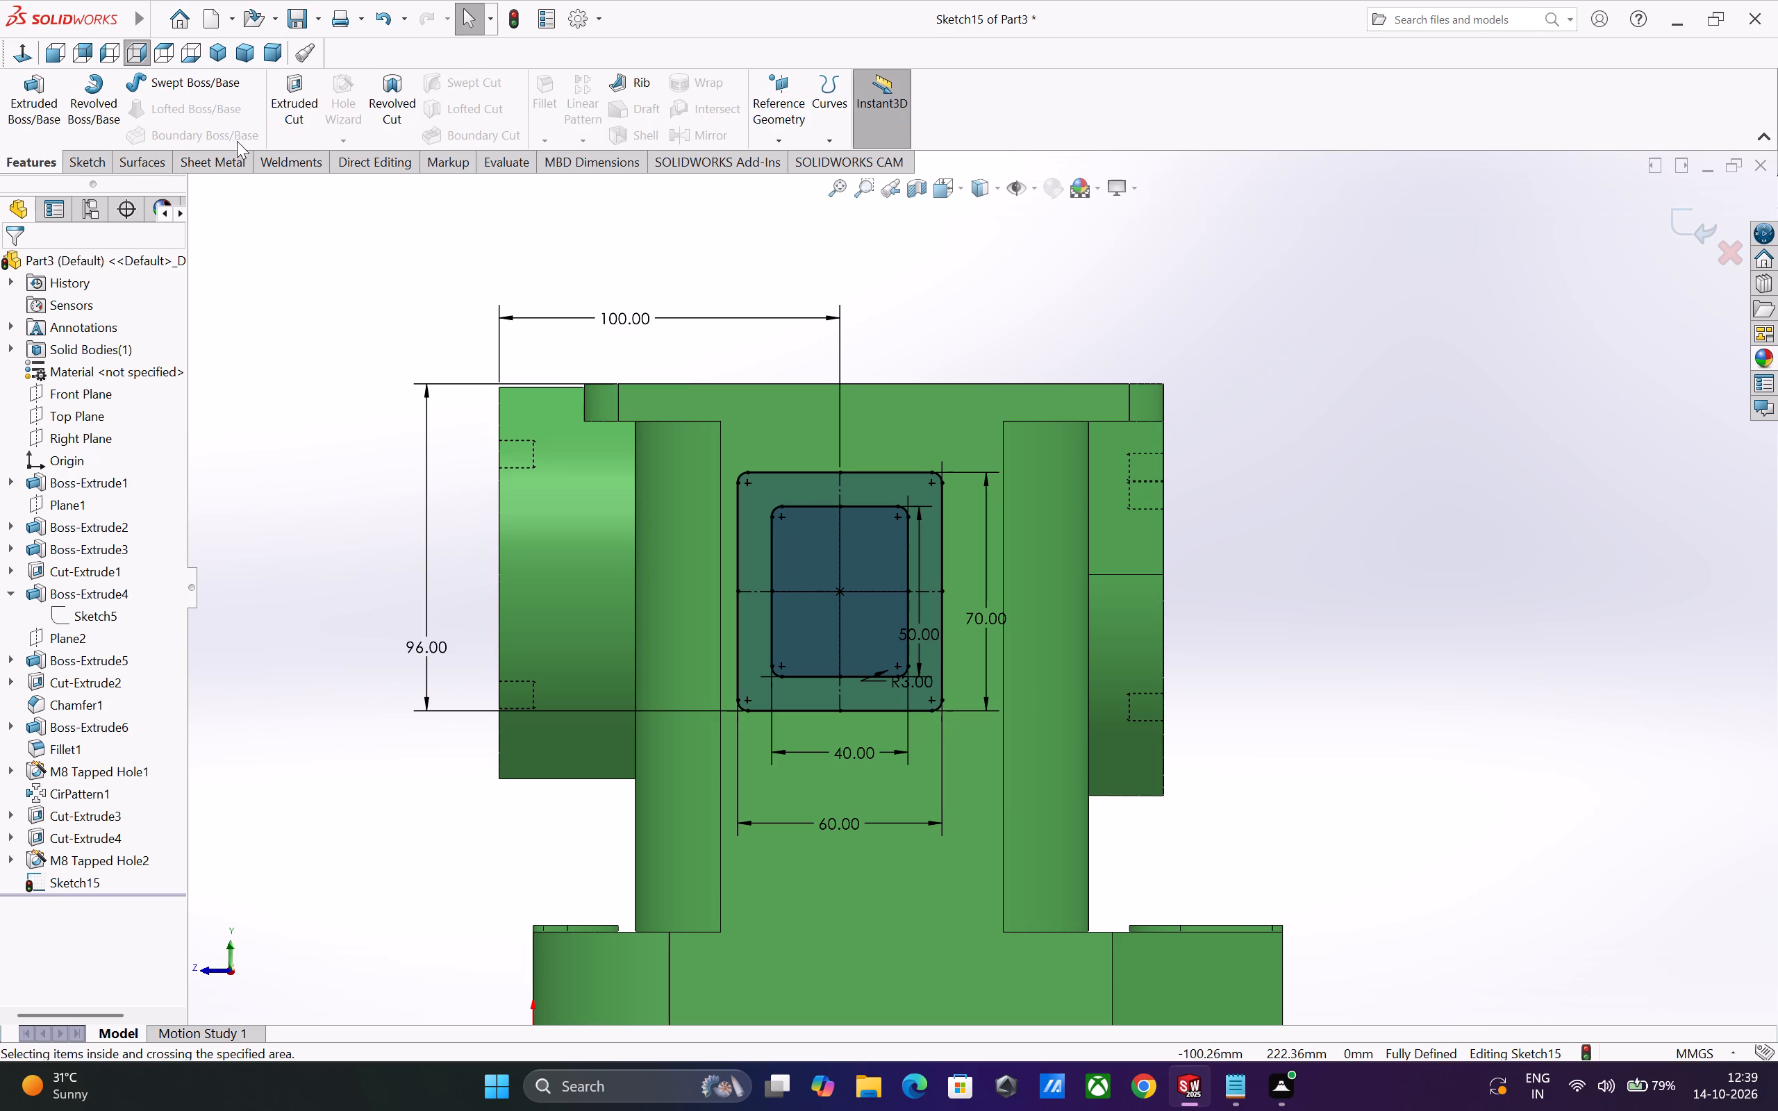
left_click(284, 119)
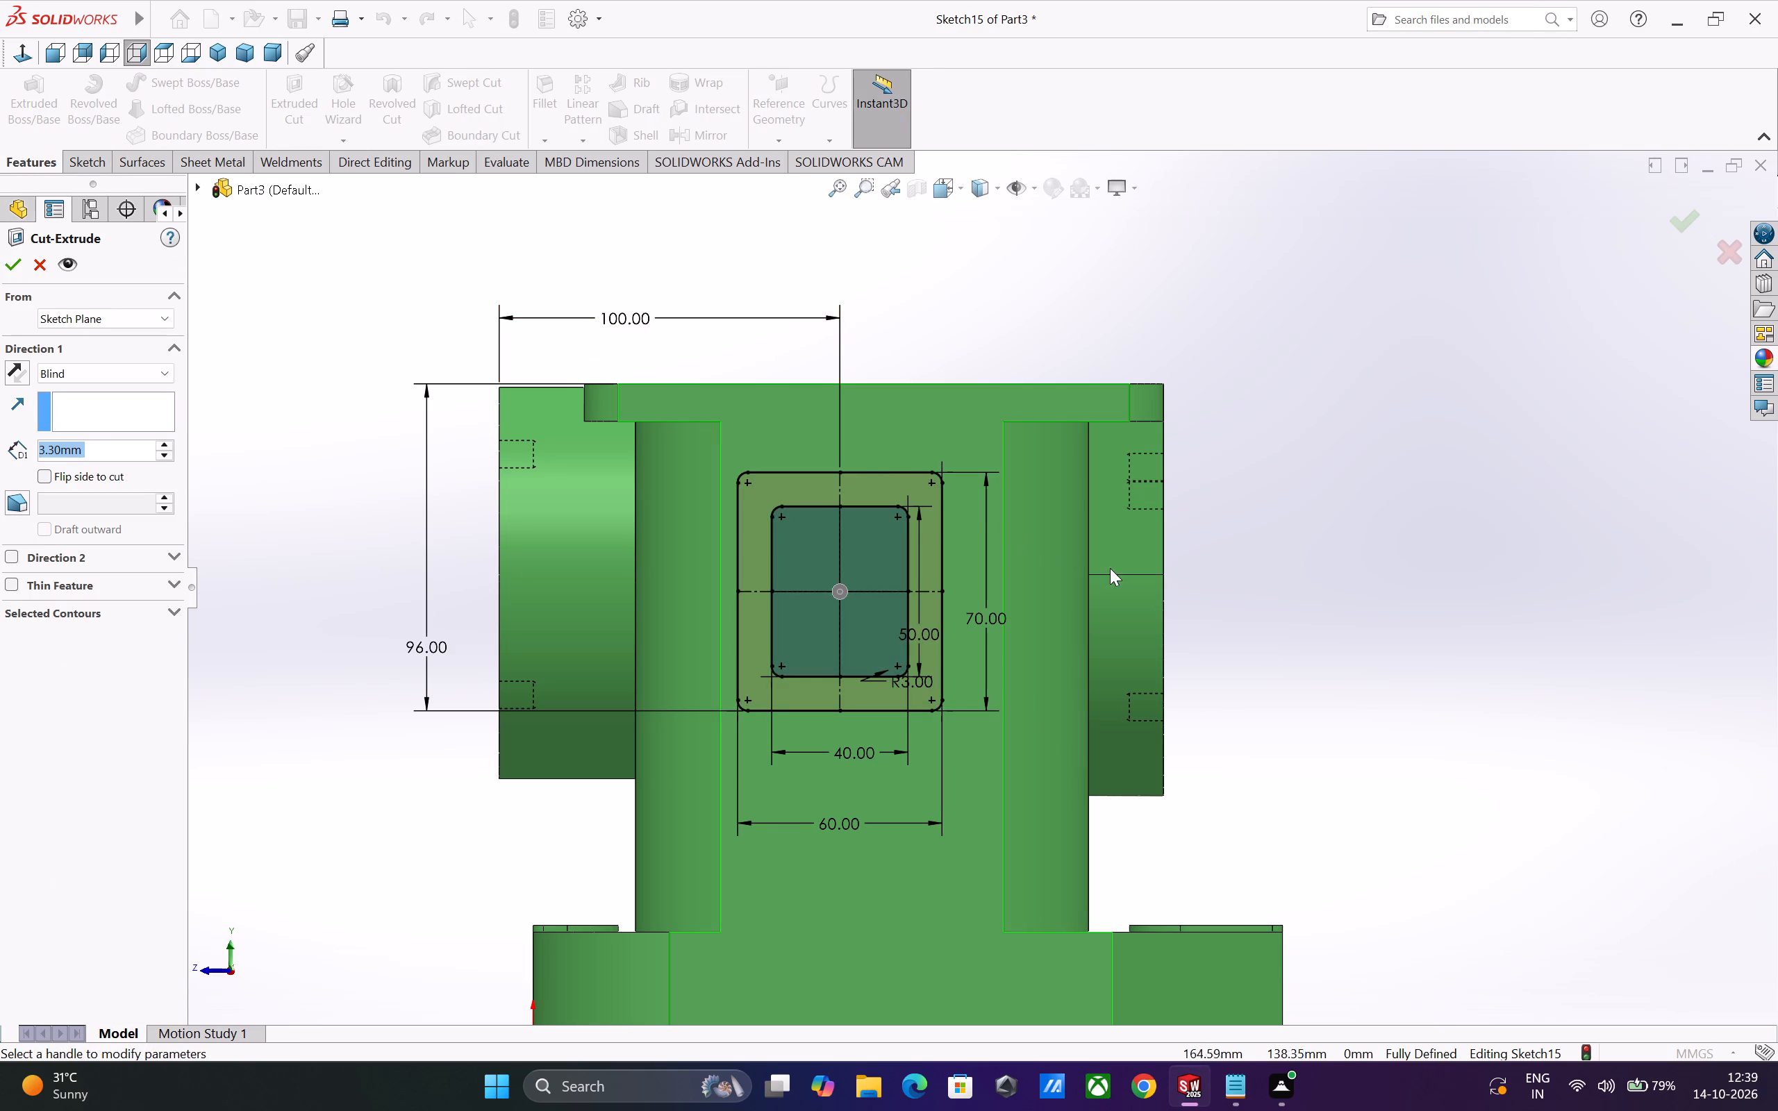
middle_click_drag(1111, 569, 1079, 593)
middle_click_drag(1062, 630, 1050, 649)
middle_click_drag(1045, 655, 977, 719)
middle_click_drag(967, 728, 956, 736)
scroll(929, 736, "up", 2)
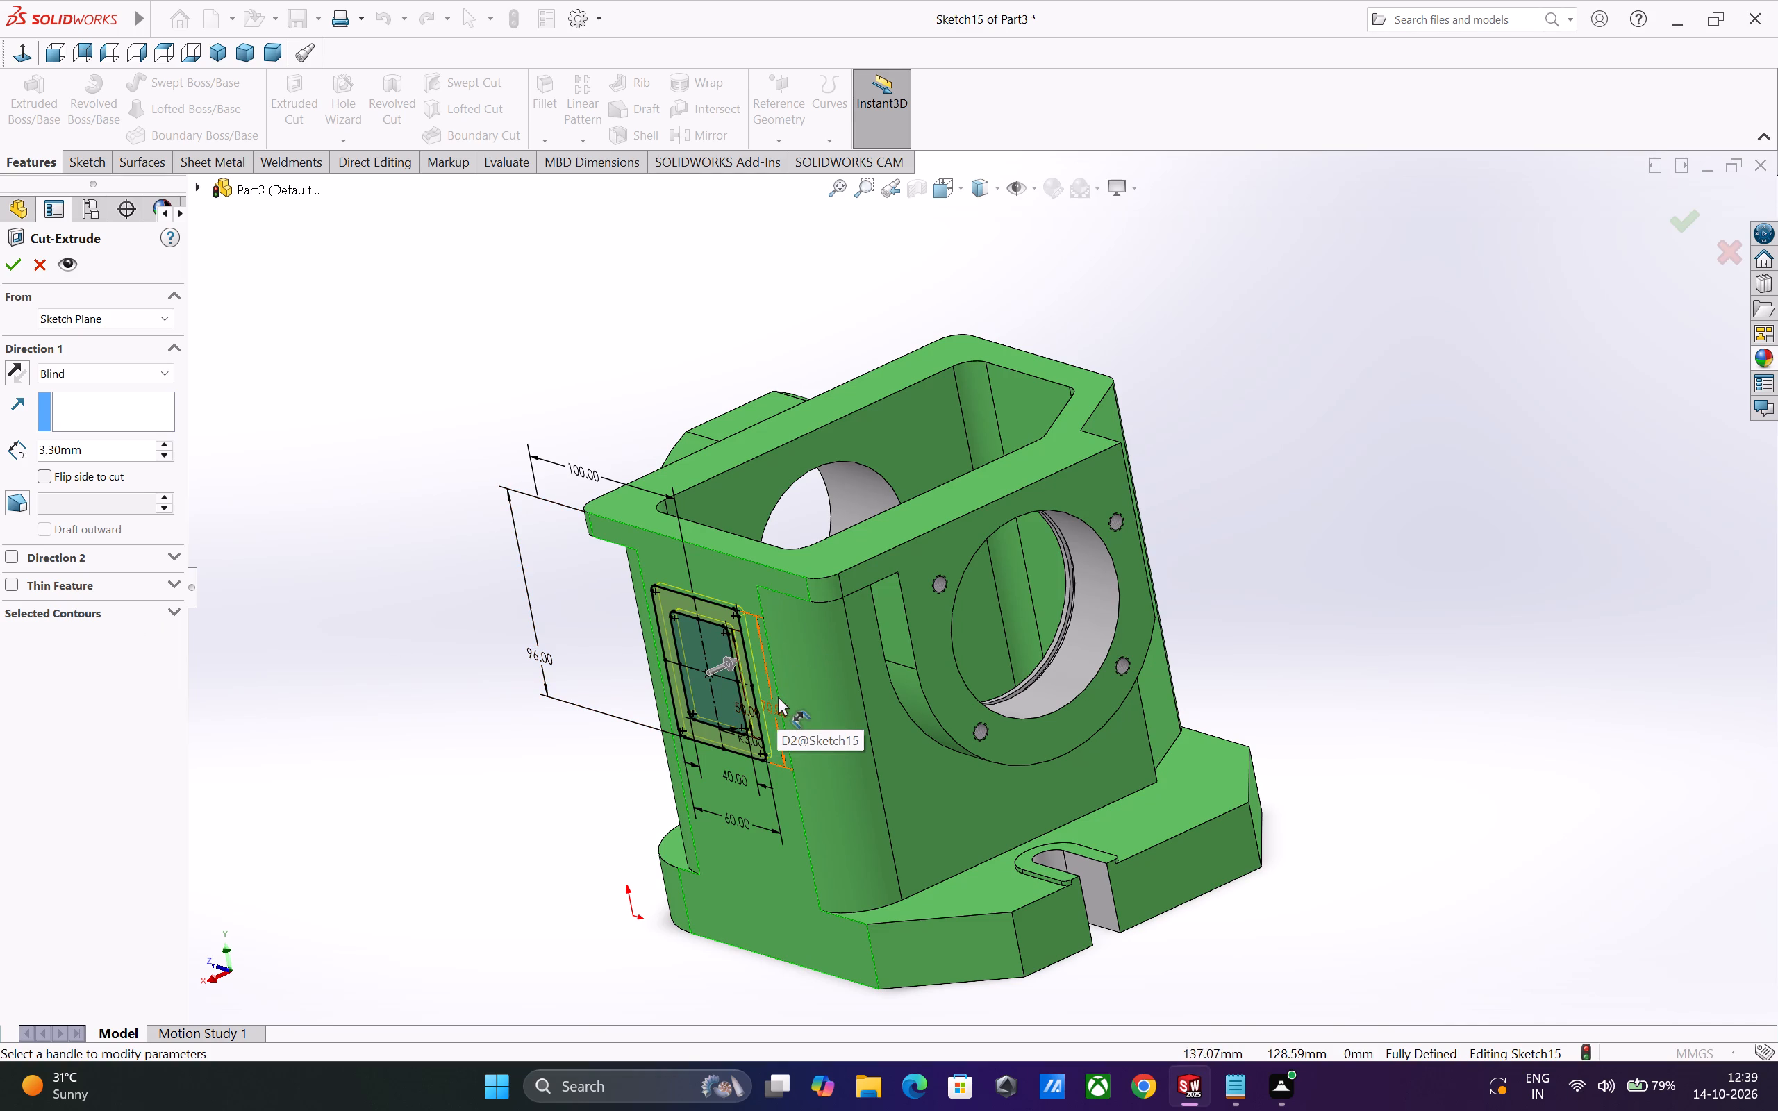
scroll(779, 696, "down", 2)
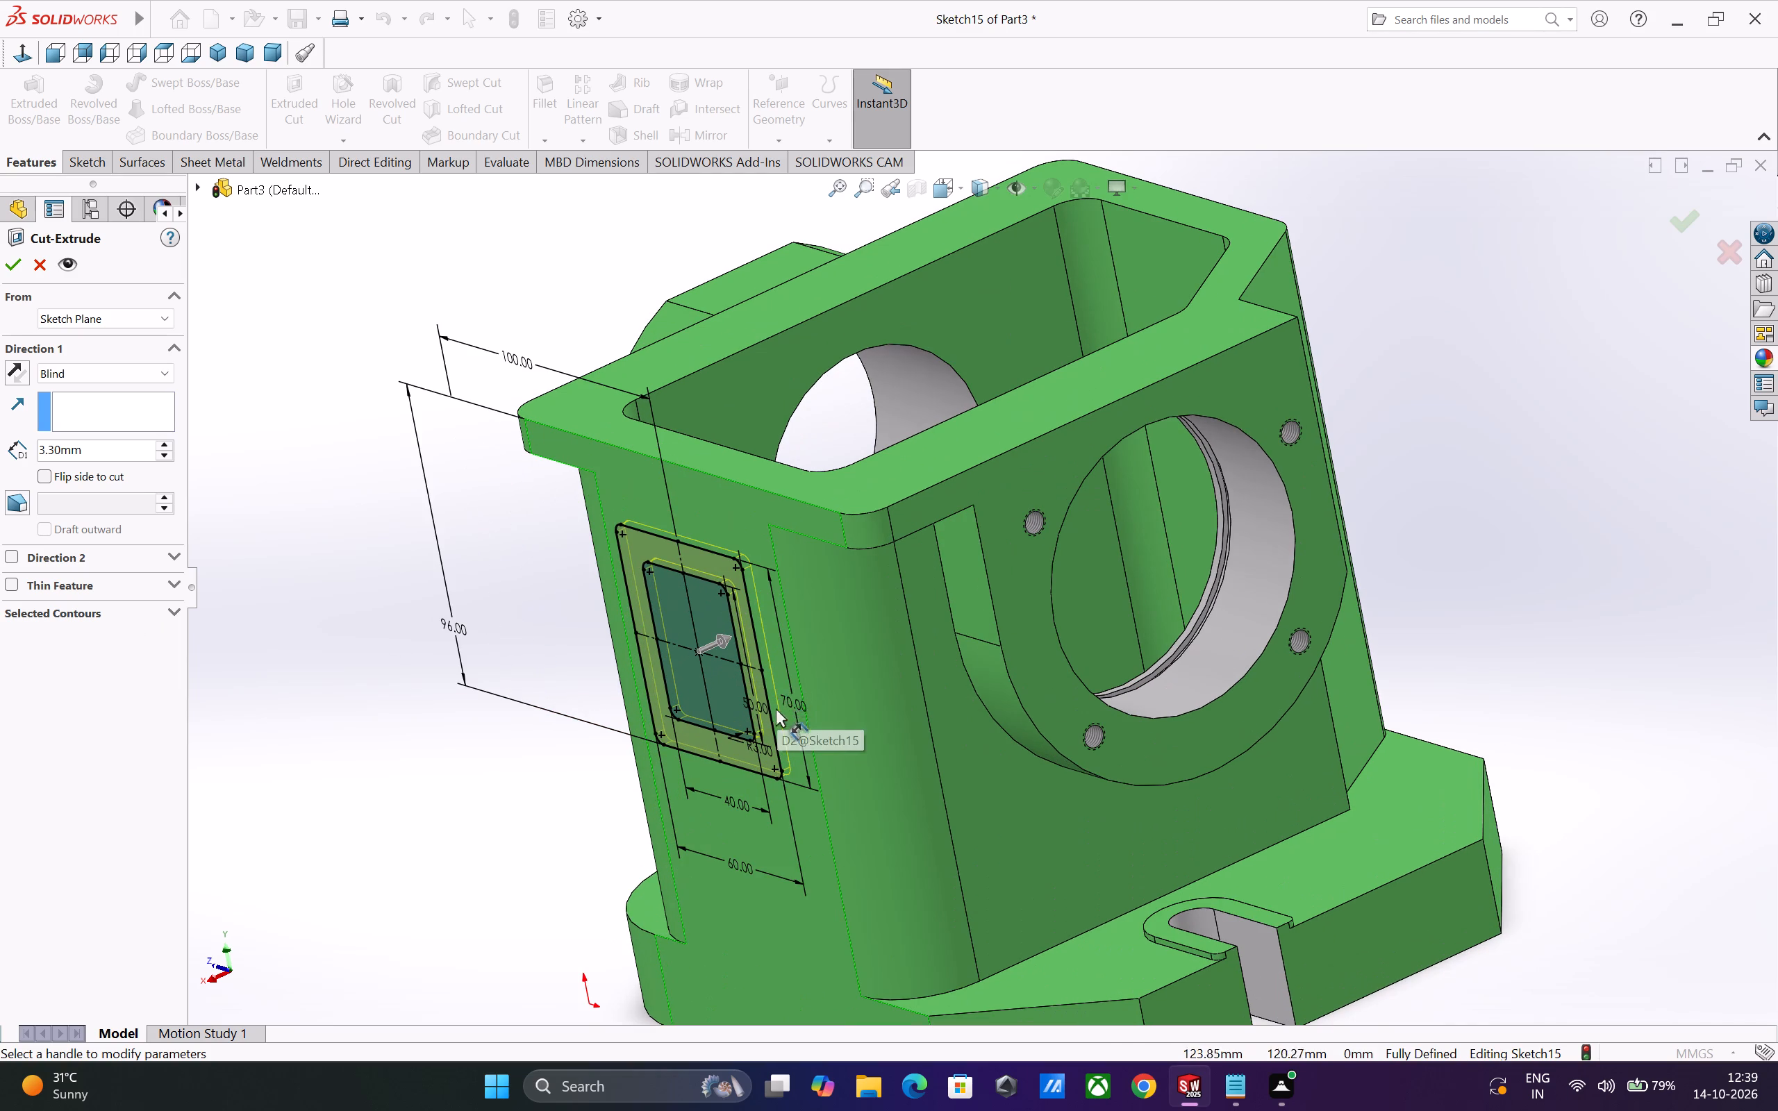
middle_click_drag(803, 742, 815, 729)
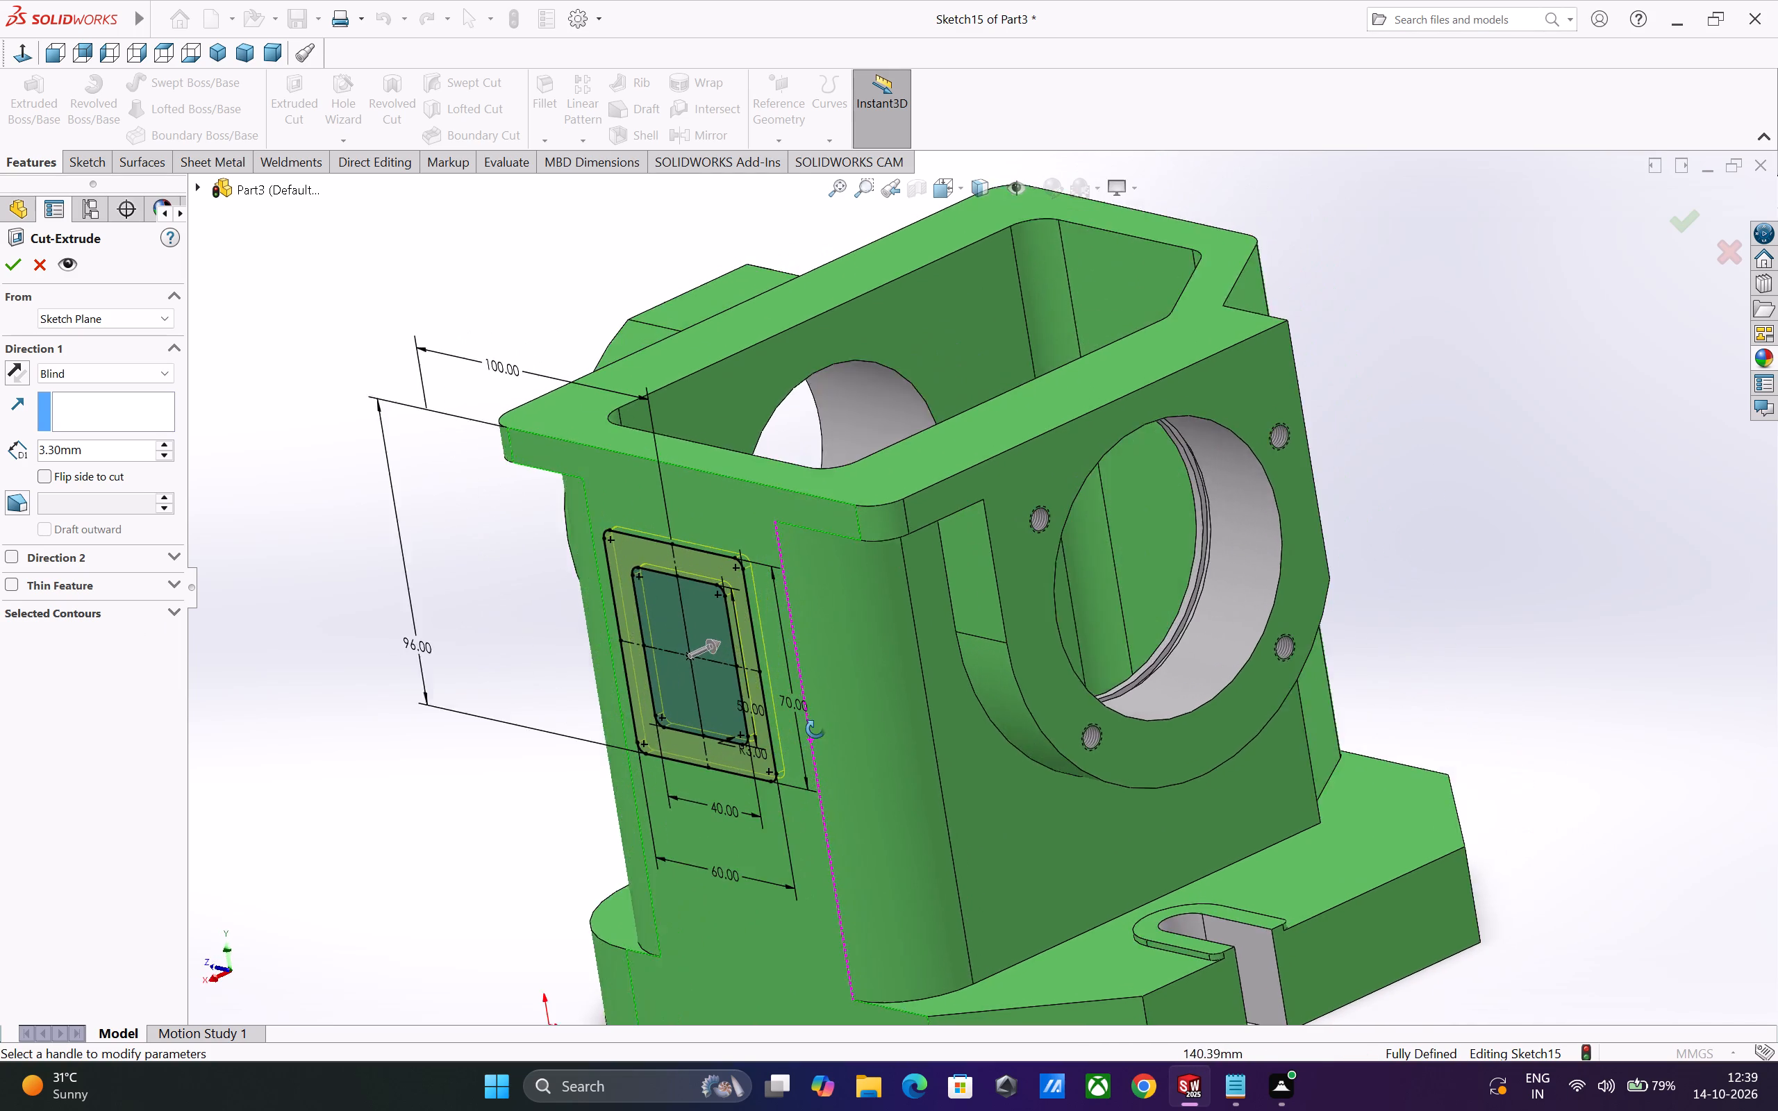
middle_click_drag(815, 729, 840, 715)
scroll(824, 715, "down", 2)
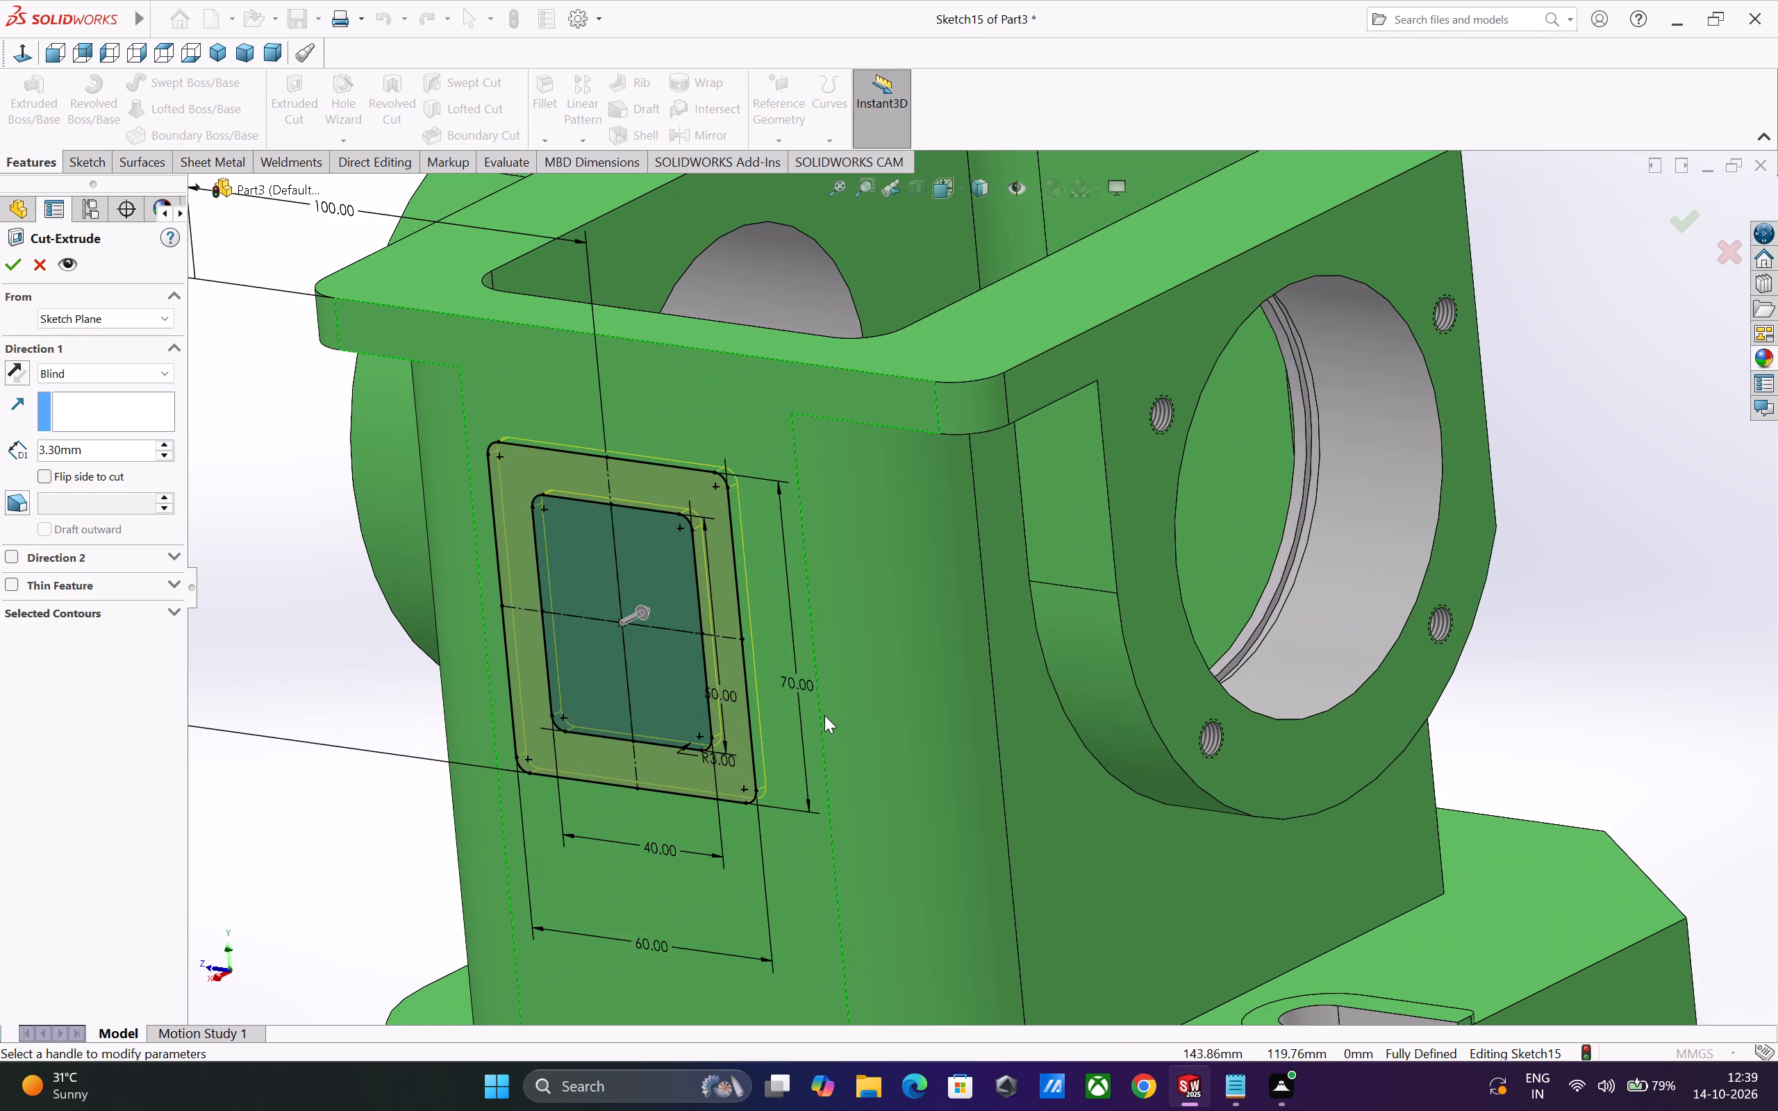
scroll(815, 721, "down", 1)
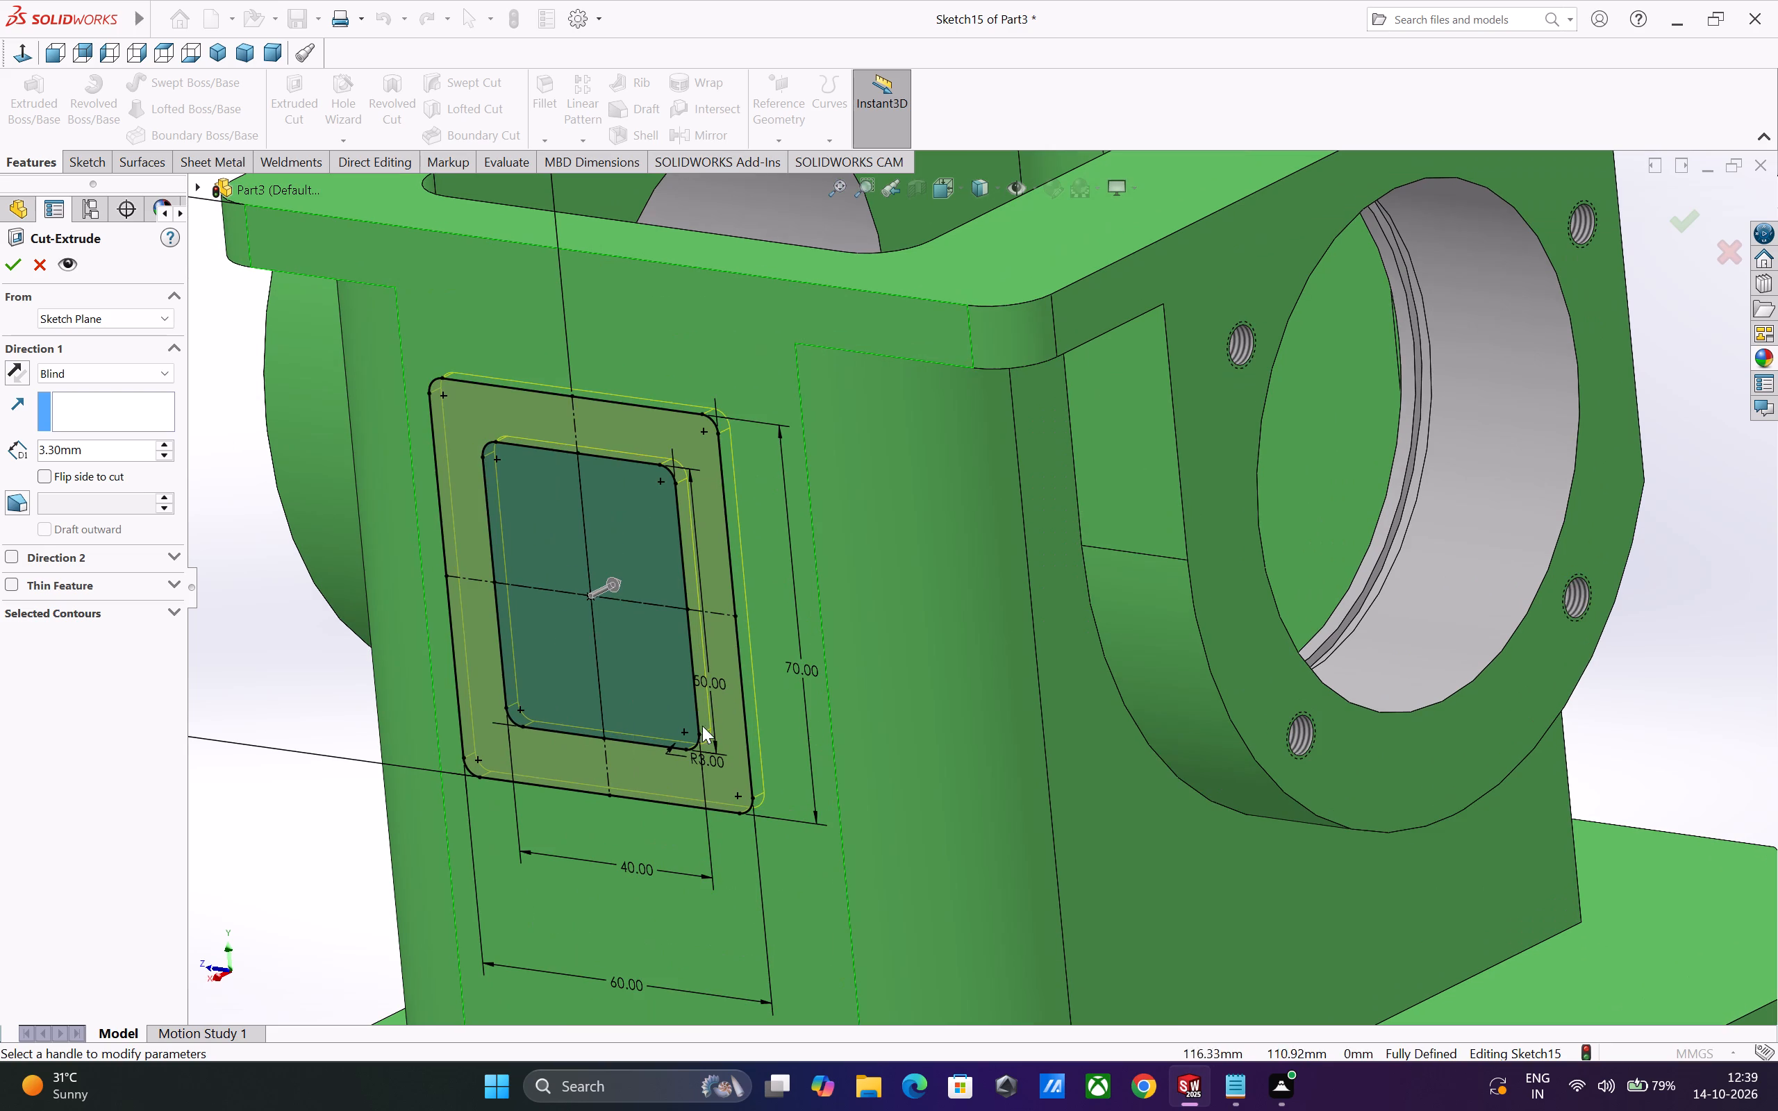
left_click(601, 794)
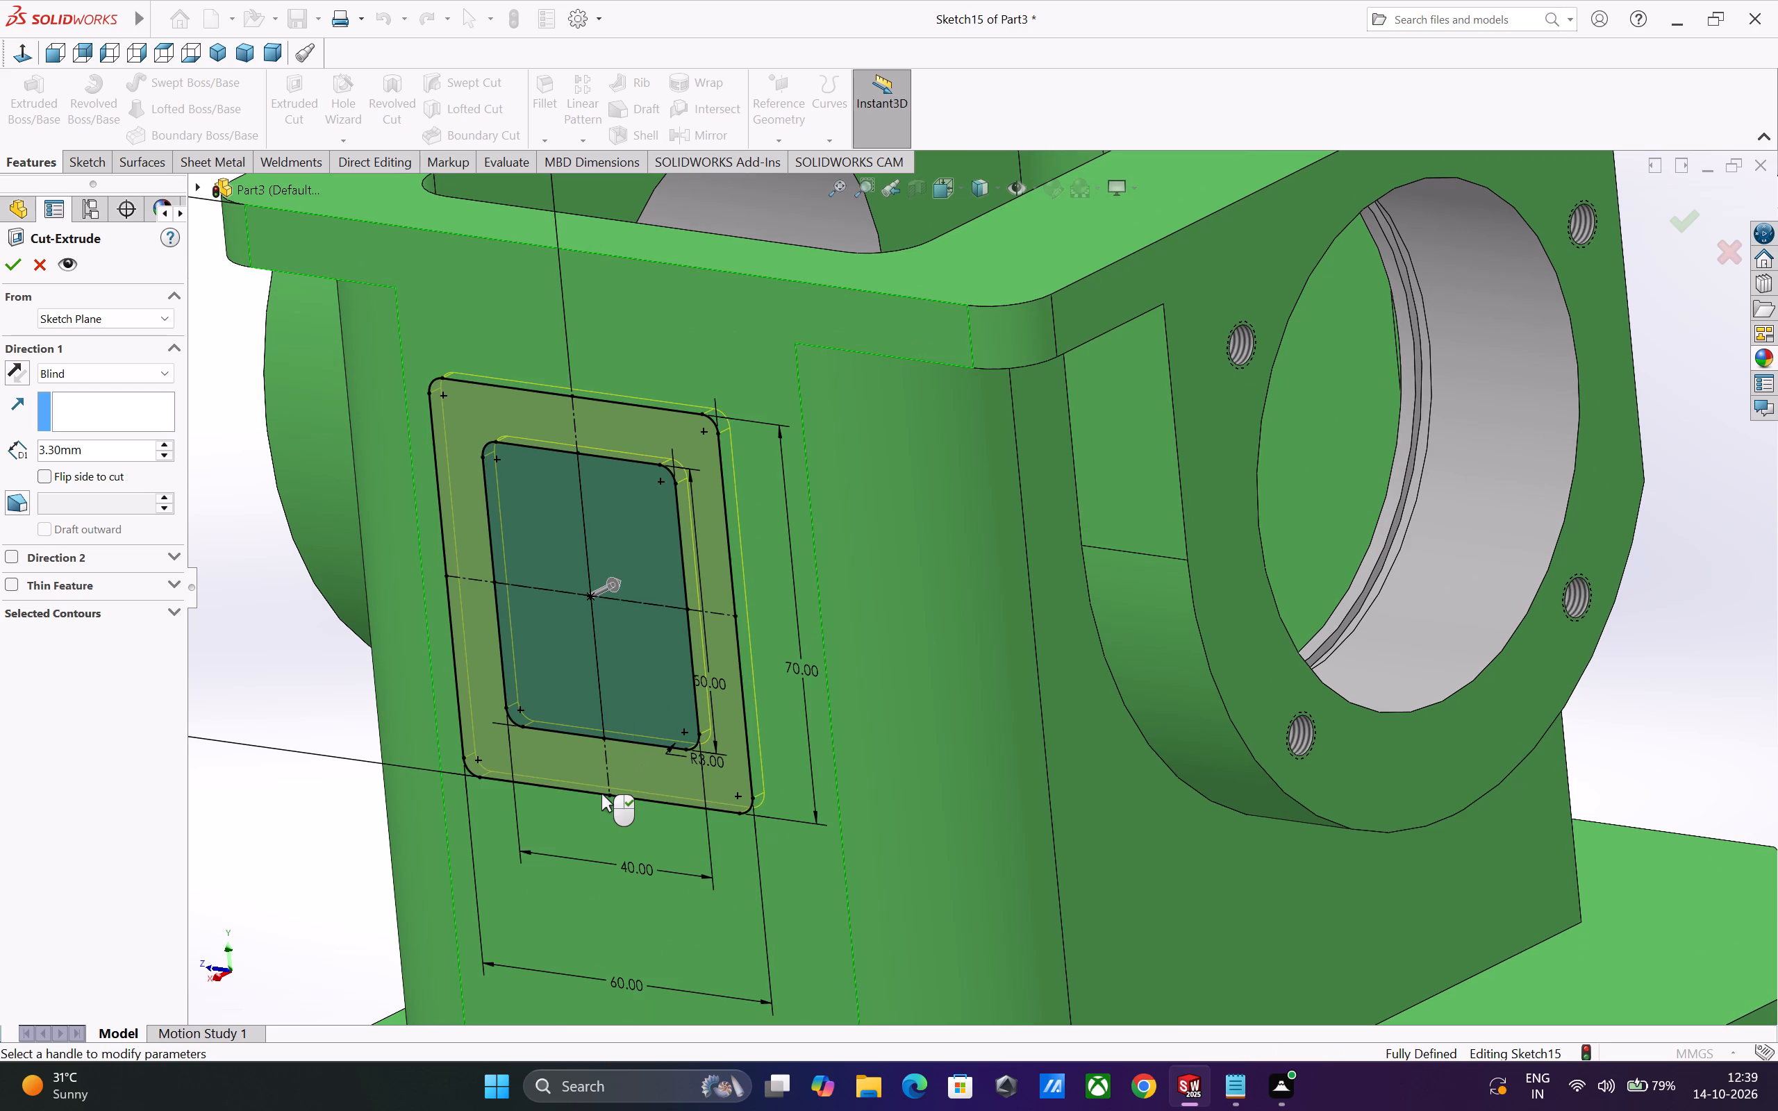
left_click(590, 794)
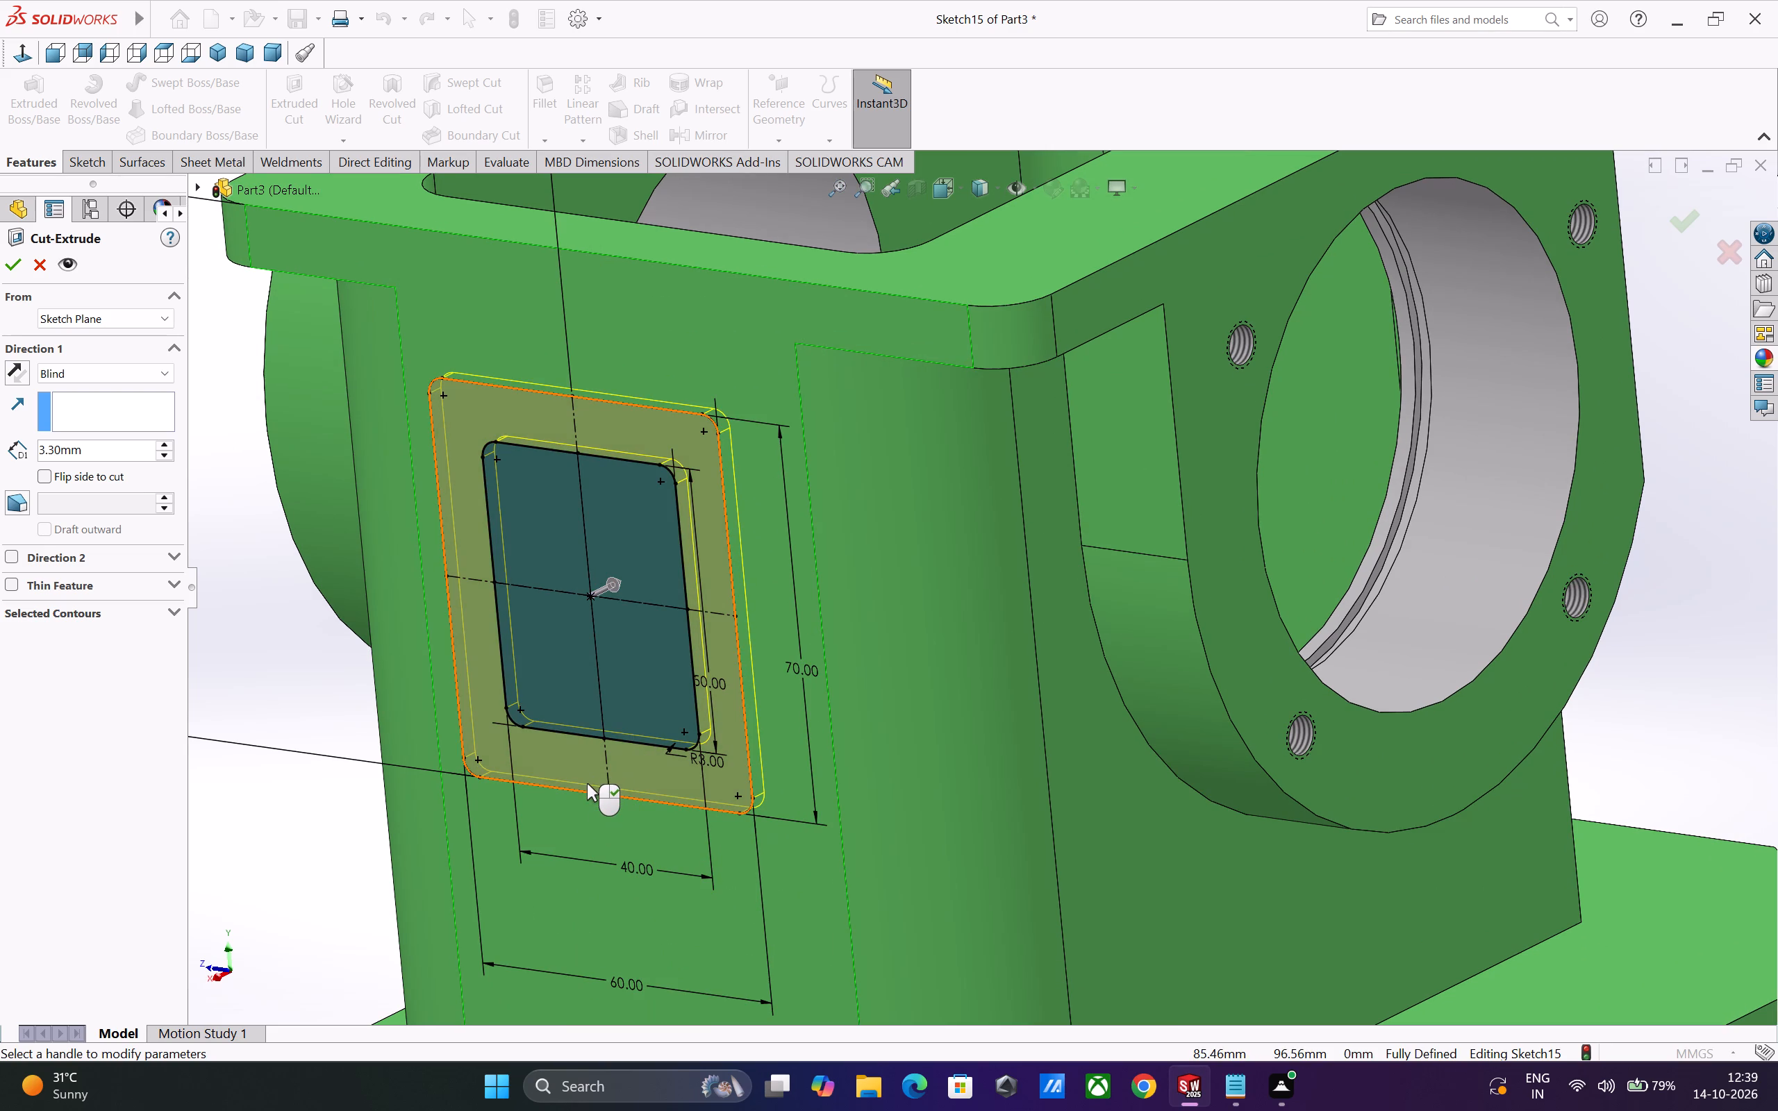
left_click(583, 790)
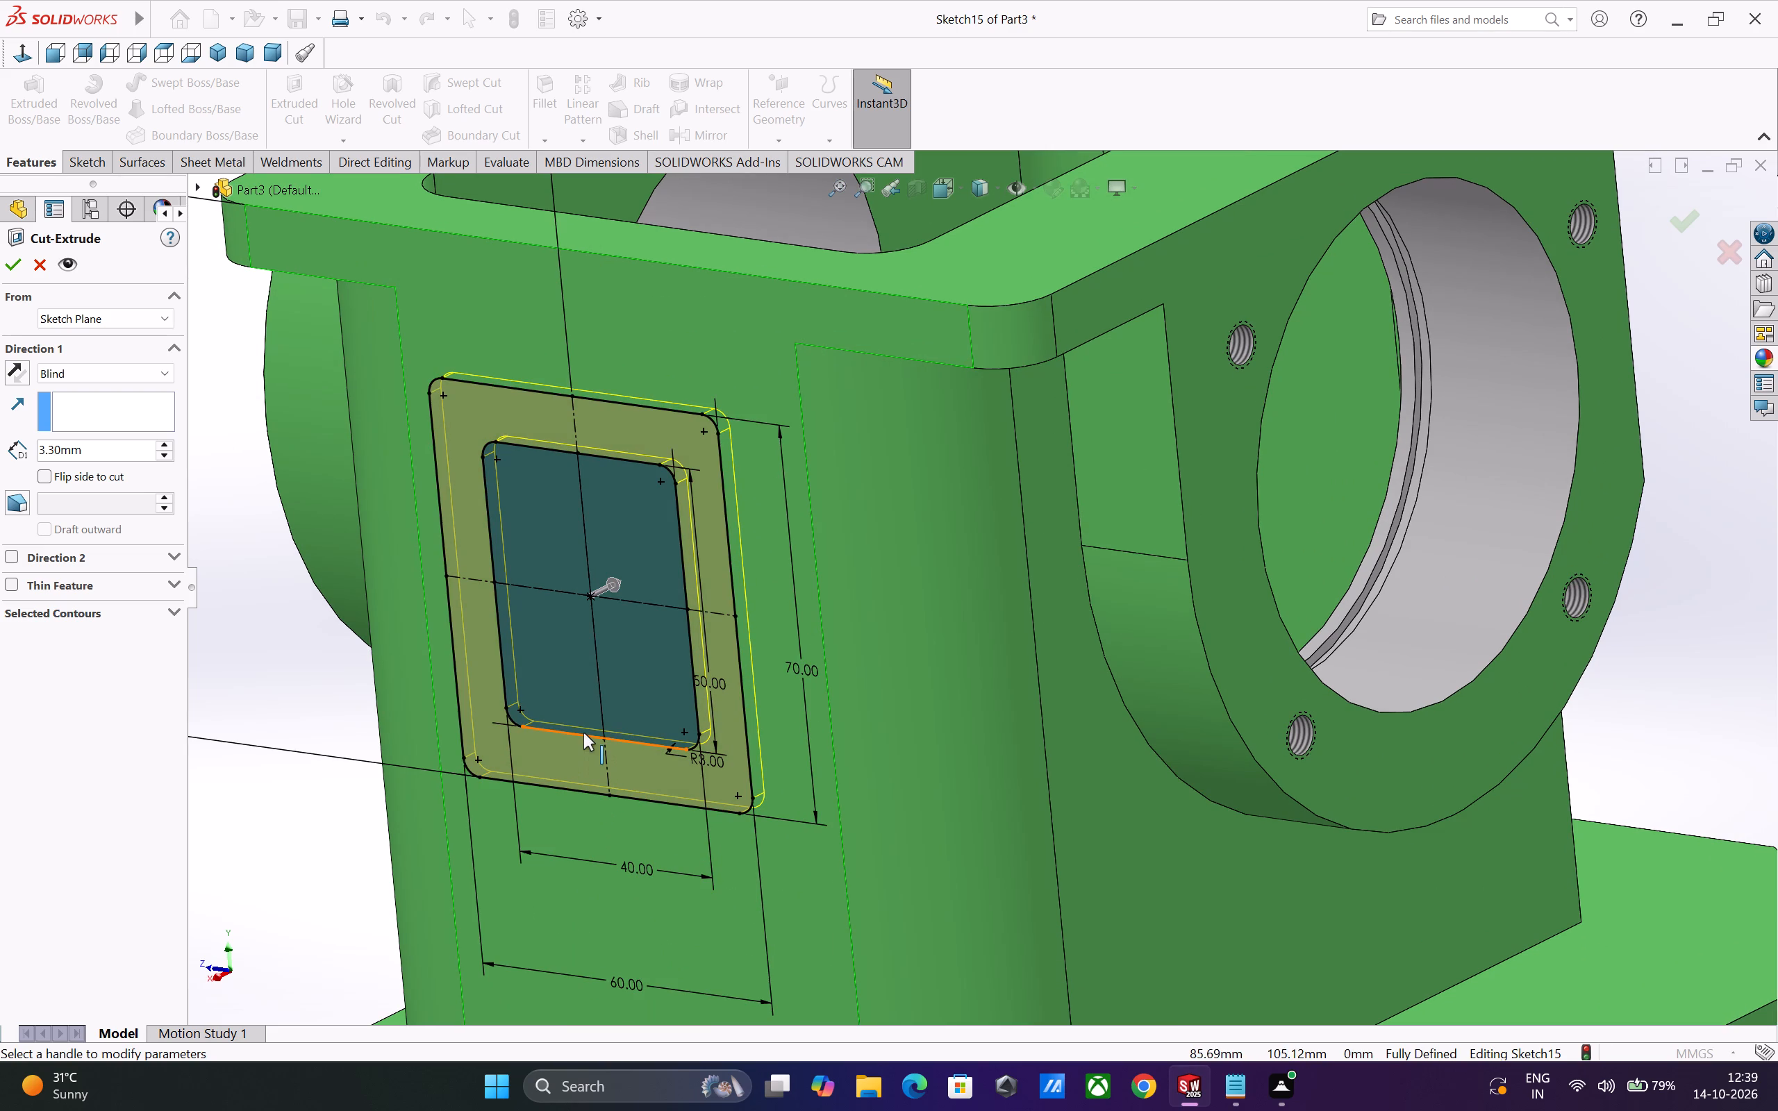
left_click(583, 733)
left_click(577, 661)
middle_click_drag(639, 767, 624, 776)
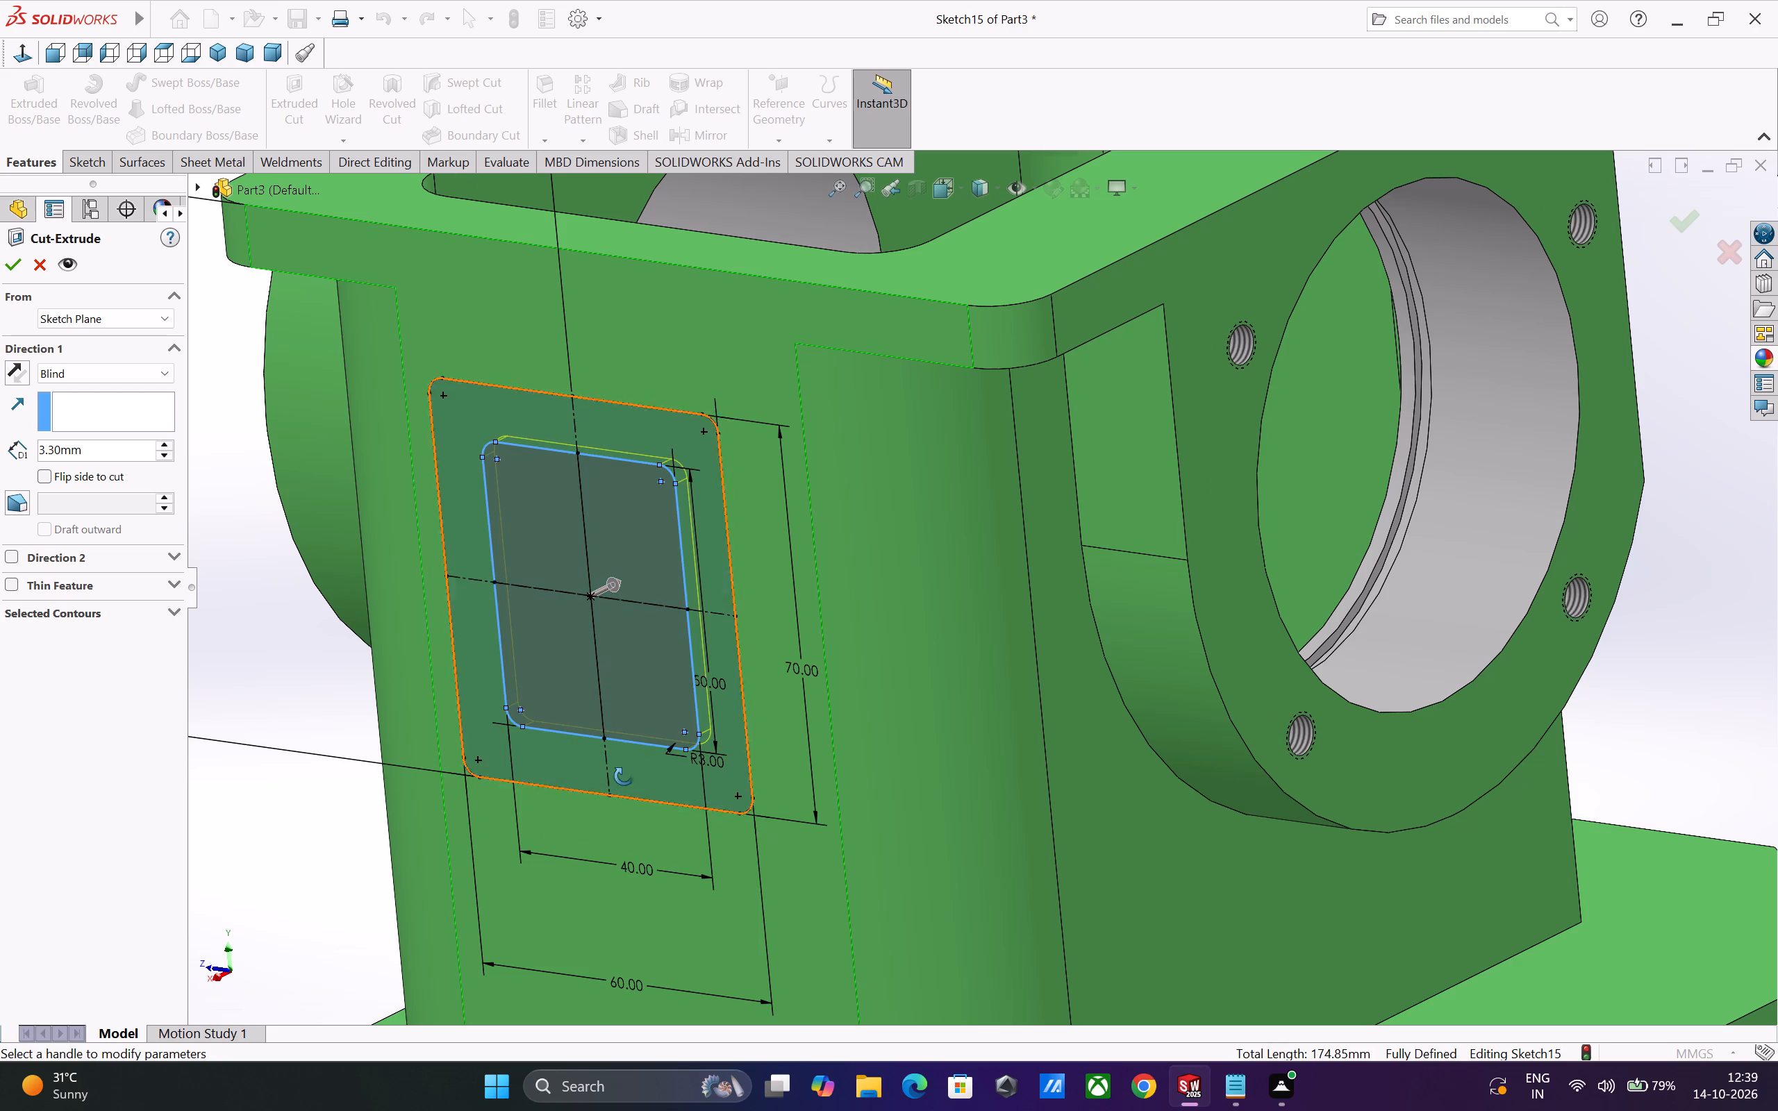
middle_click_drag(624, 776, 799, 709)
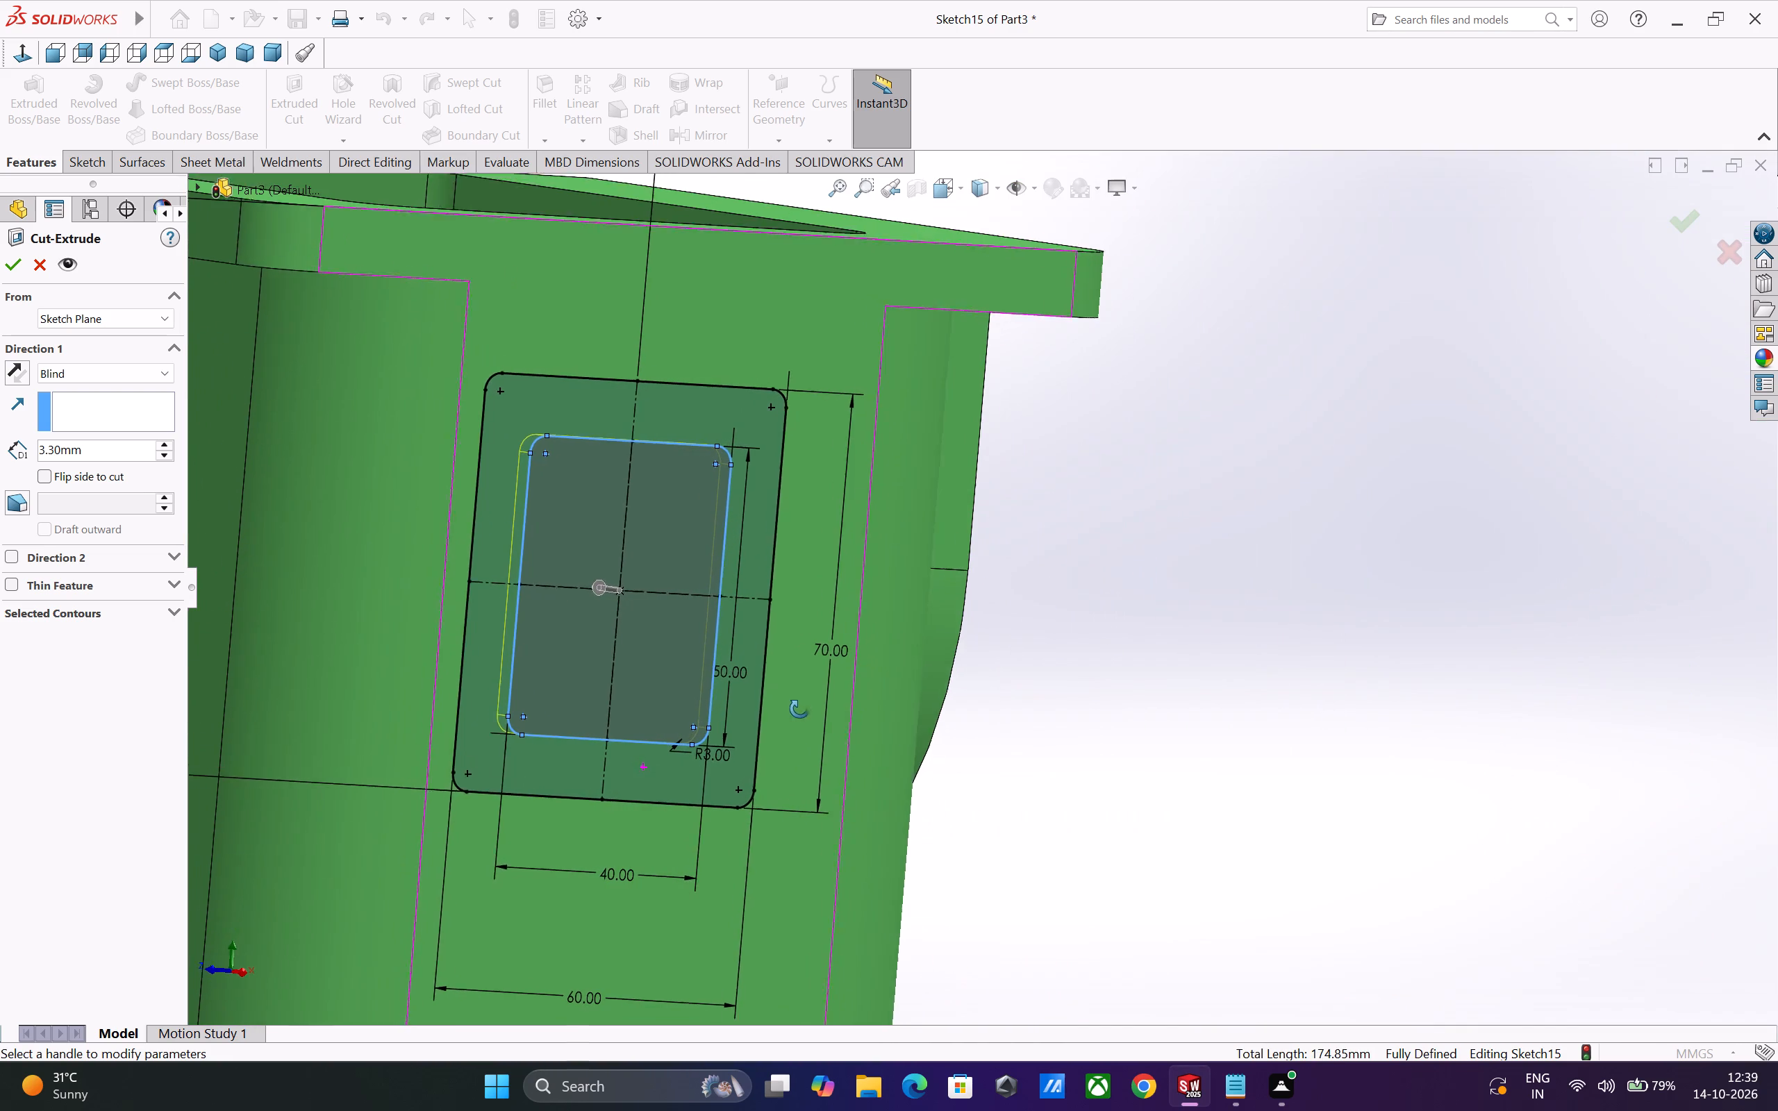
middle_click_drag(799, 709, 795, 712)
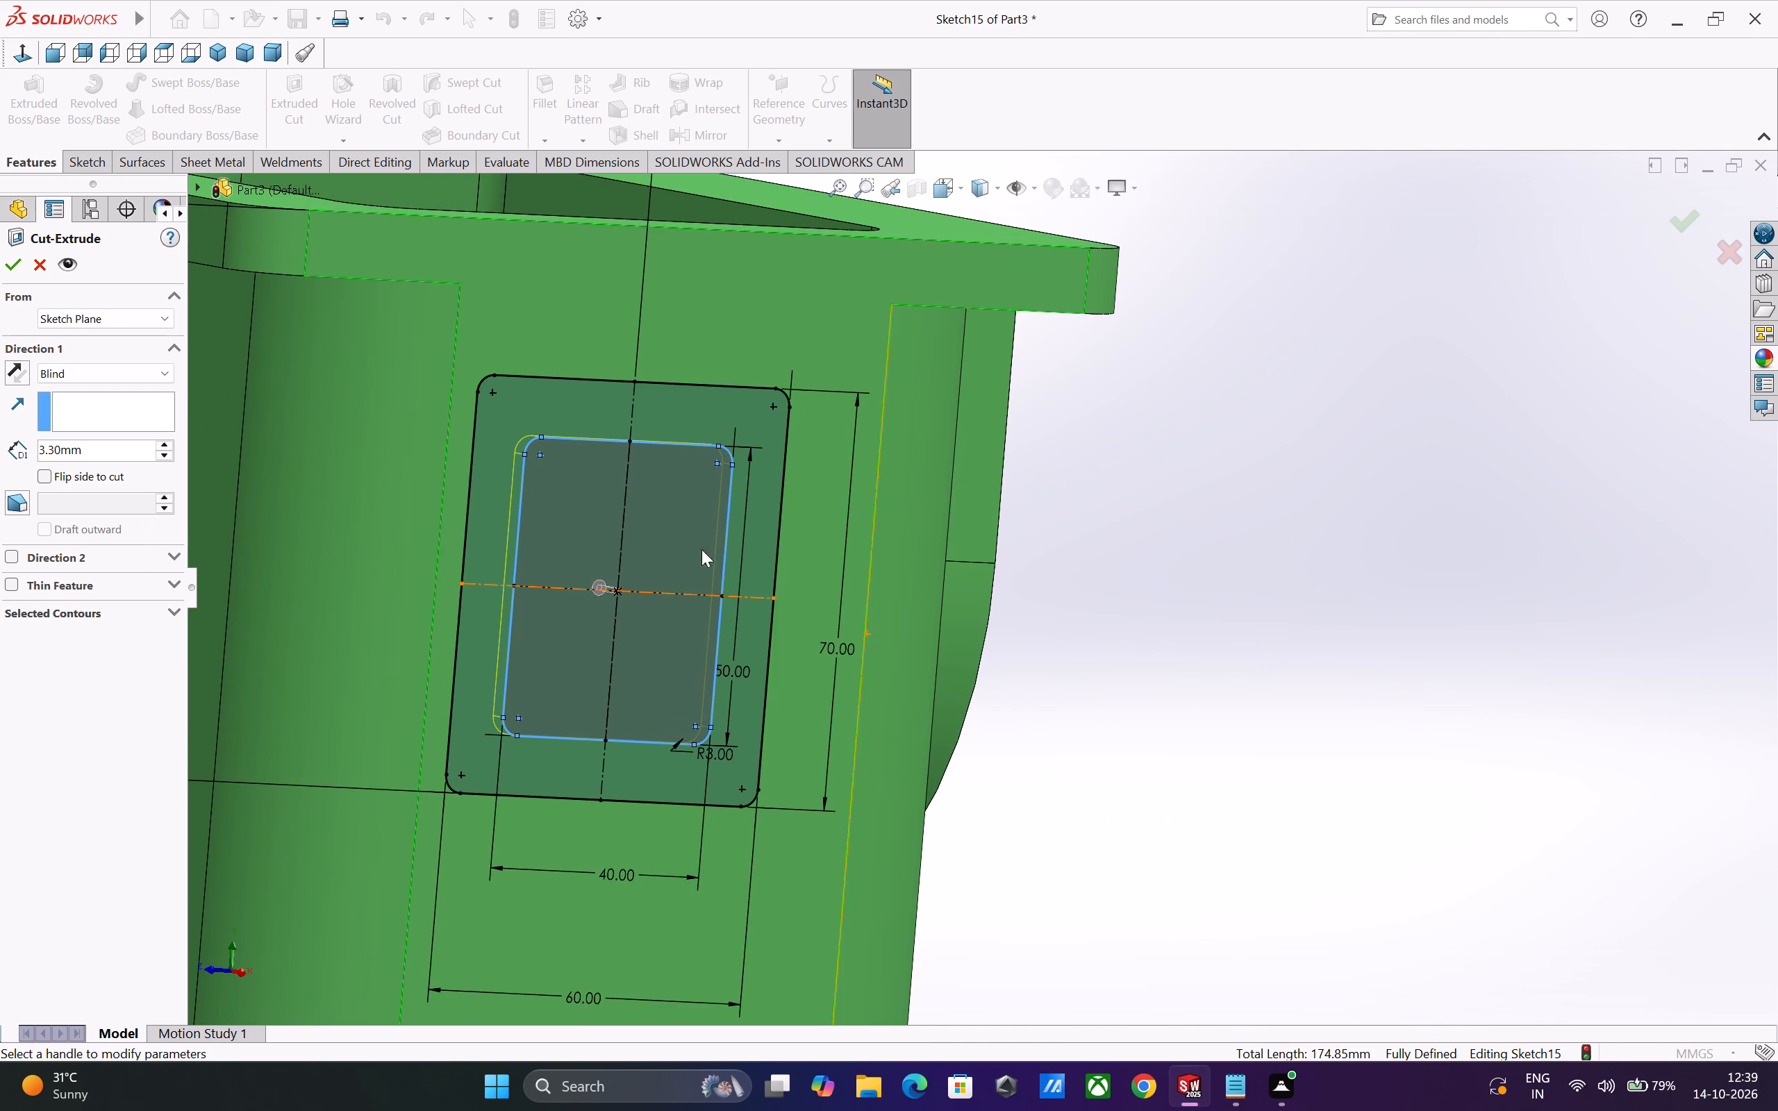
double_click(111, 453)
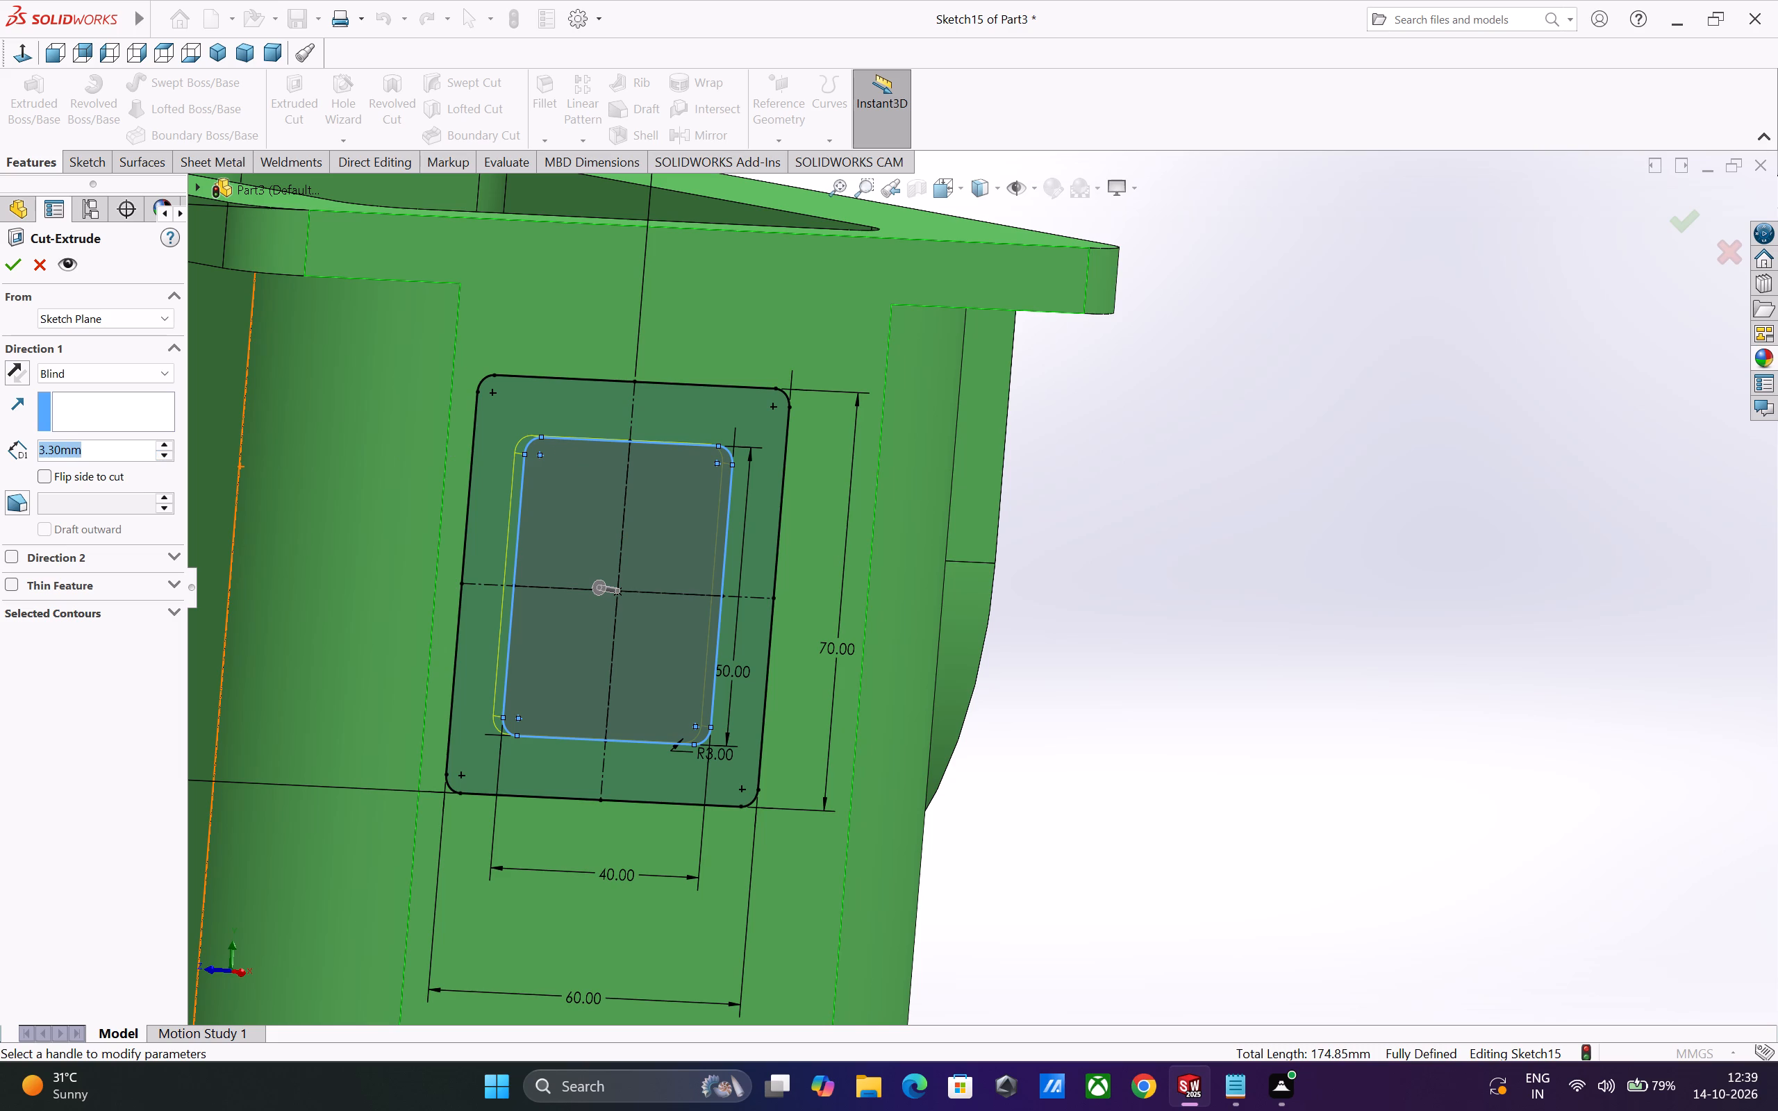
key("4")
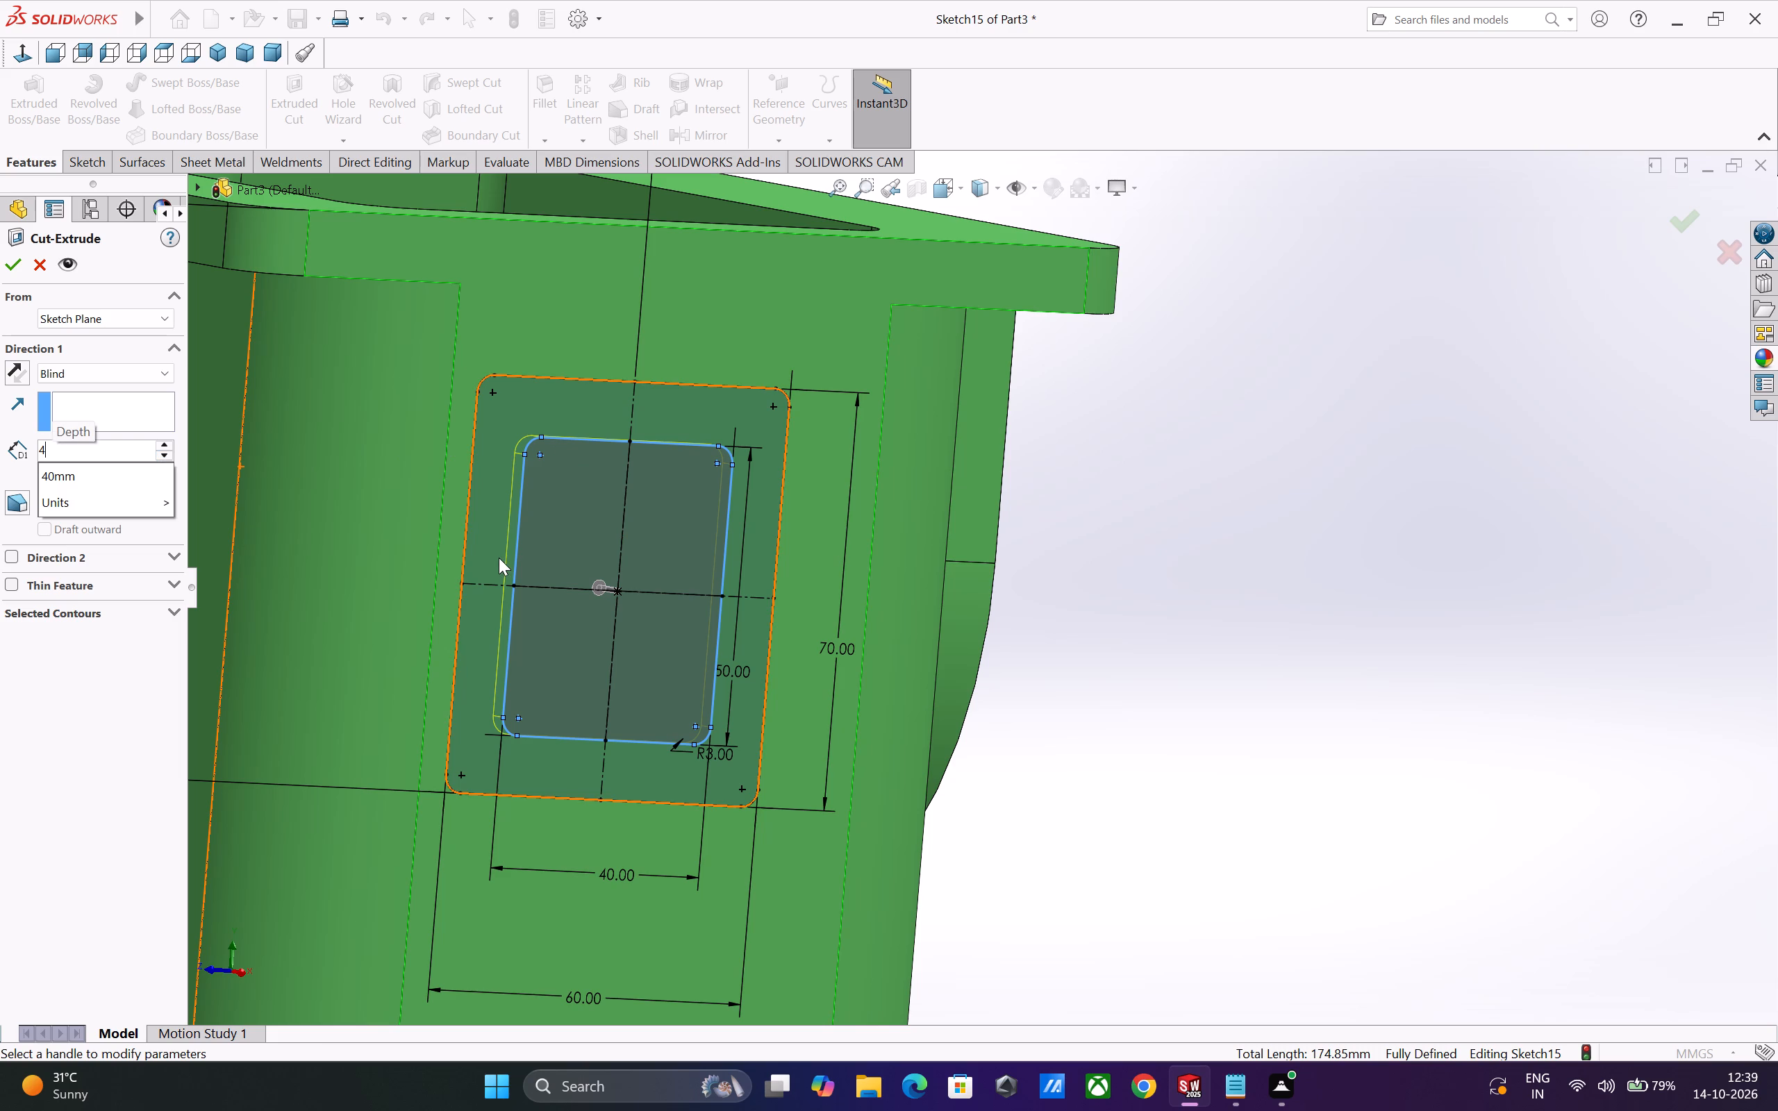
key("Return")
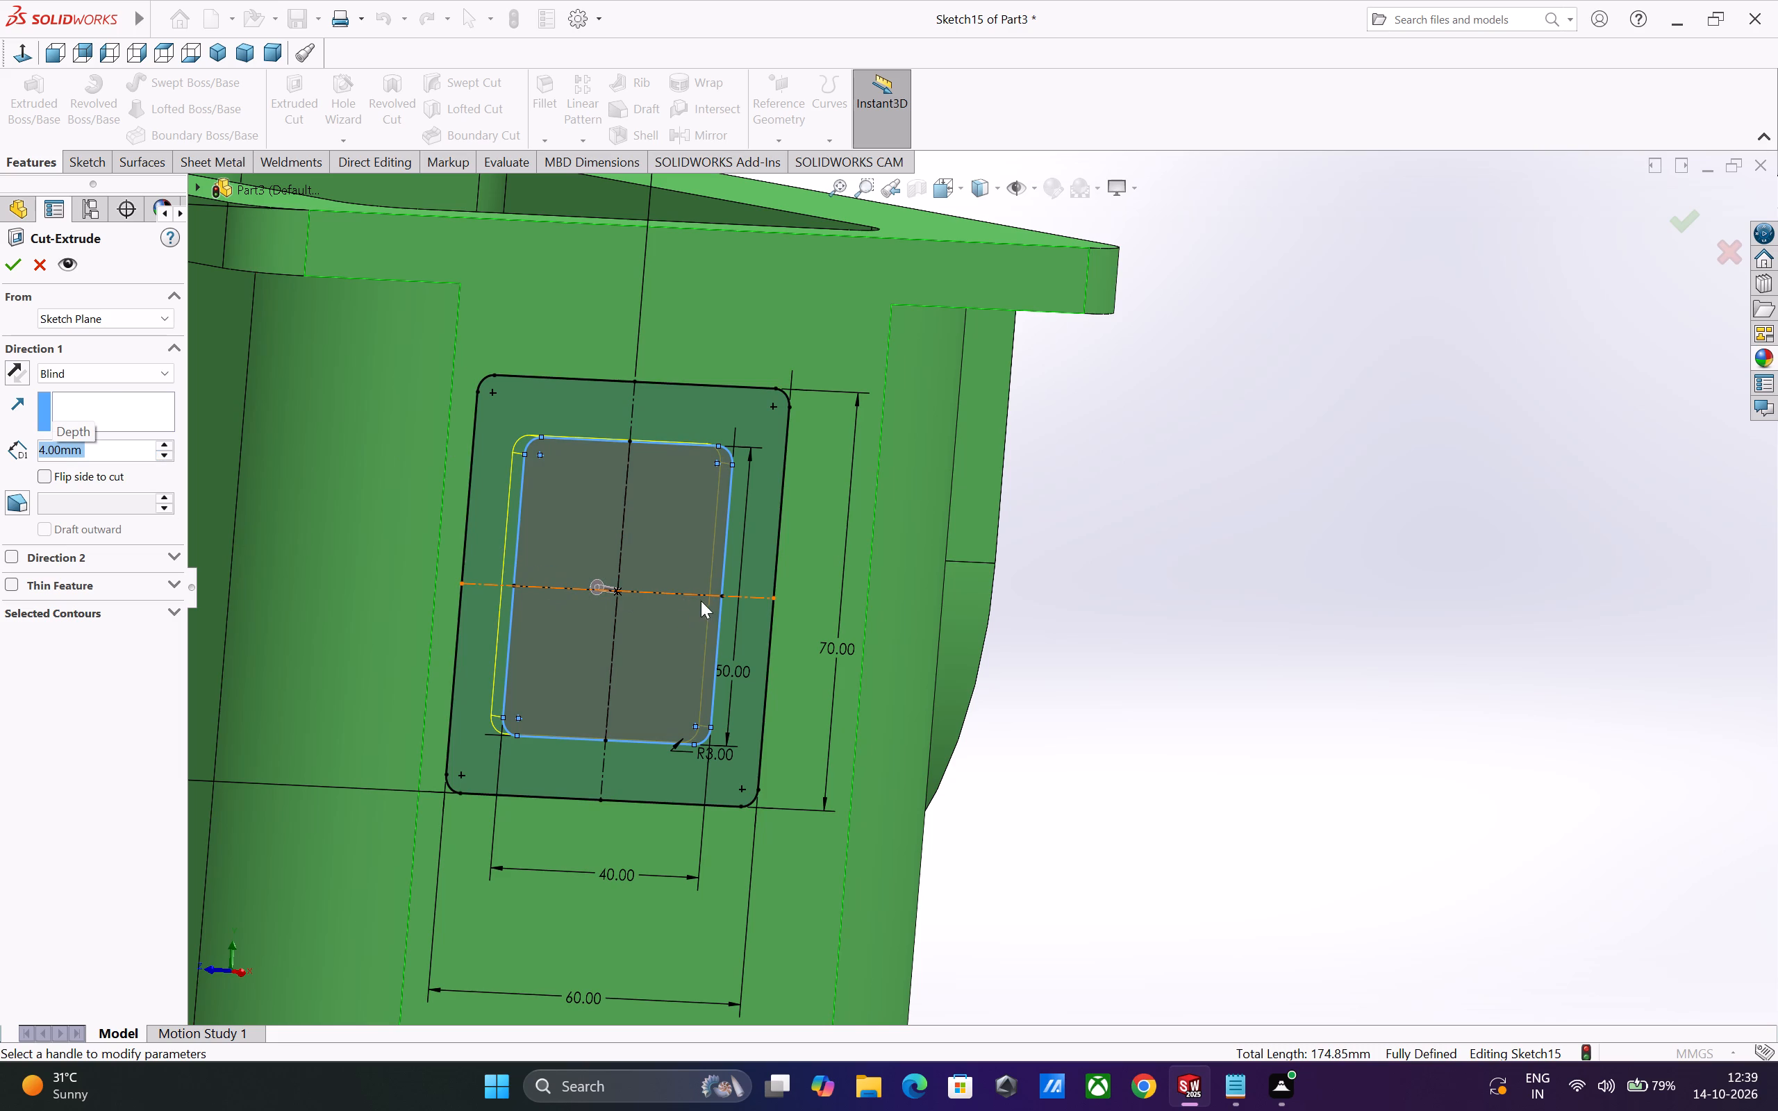
middle_click_drag(747, 606, 876, 653)
middle_click_drag(960, 603, 928, 605)
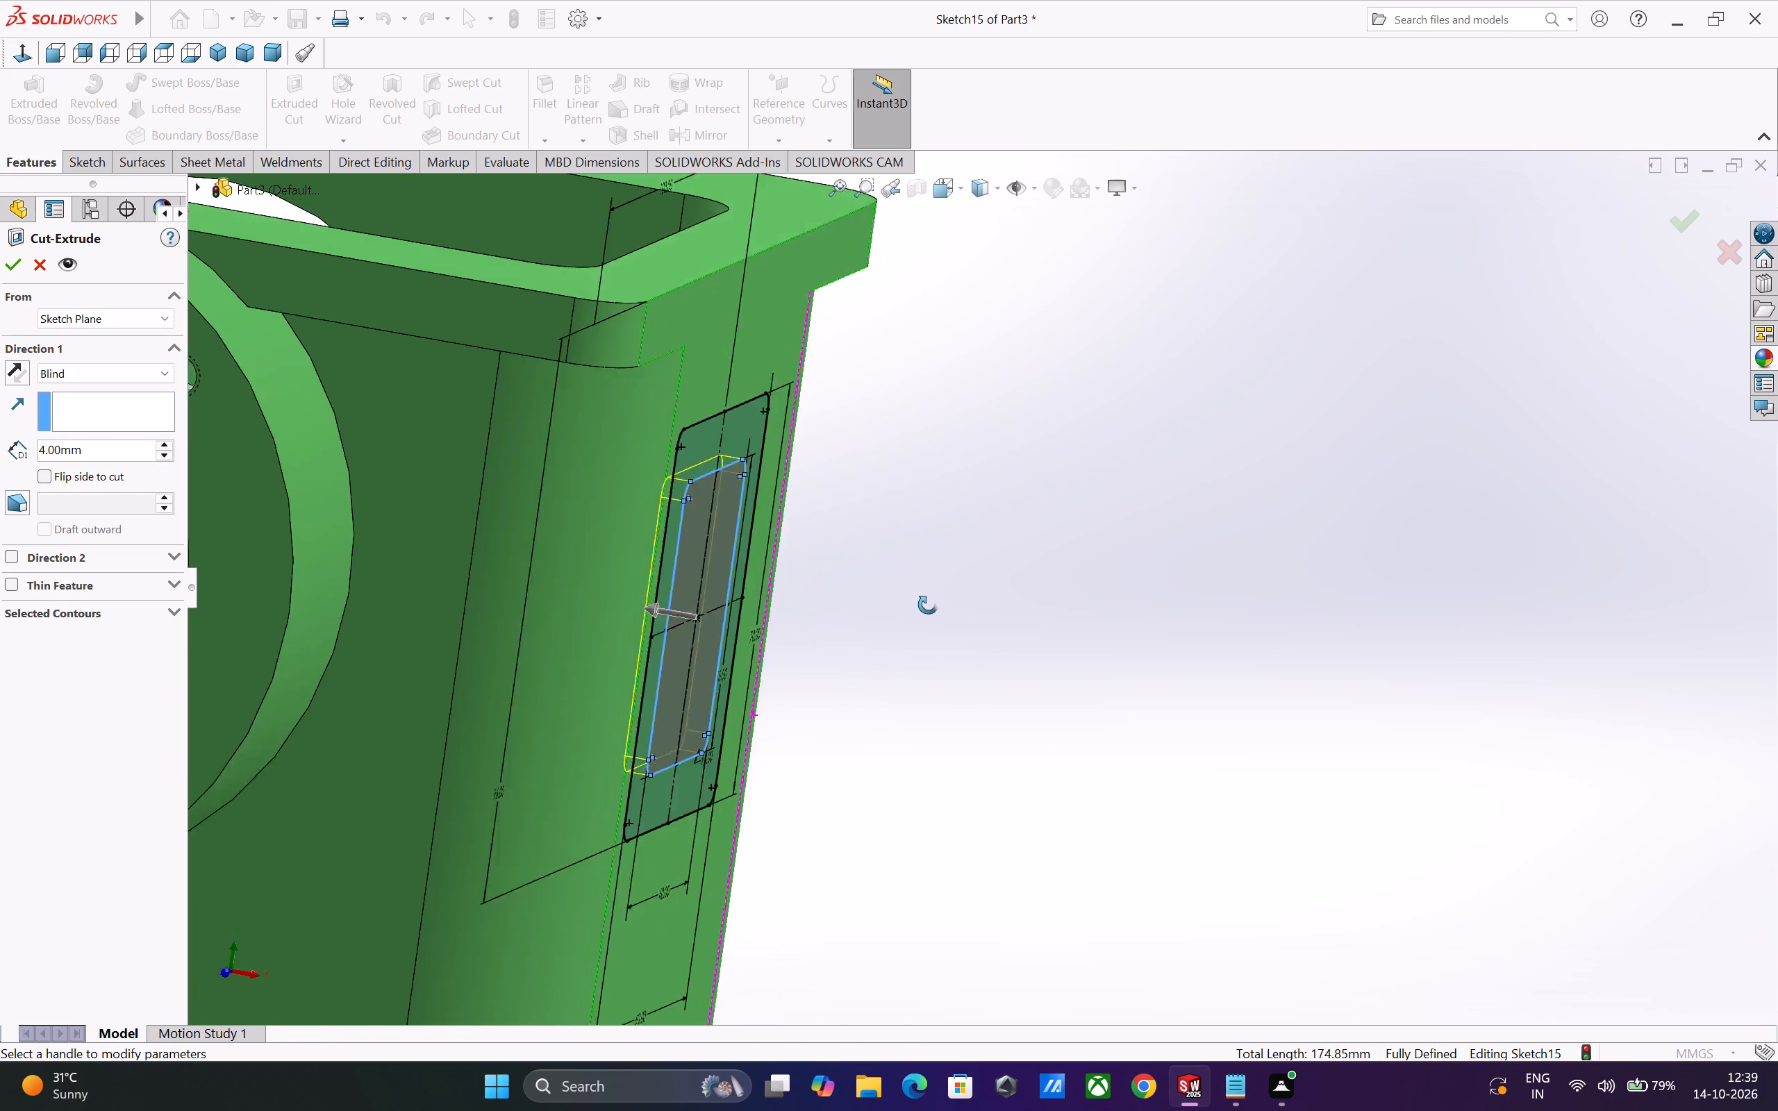
middle_click_drag(928, 605, 840, 578)
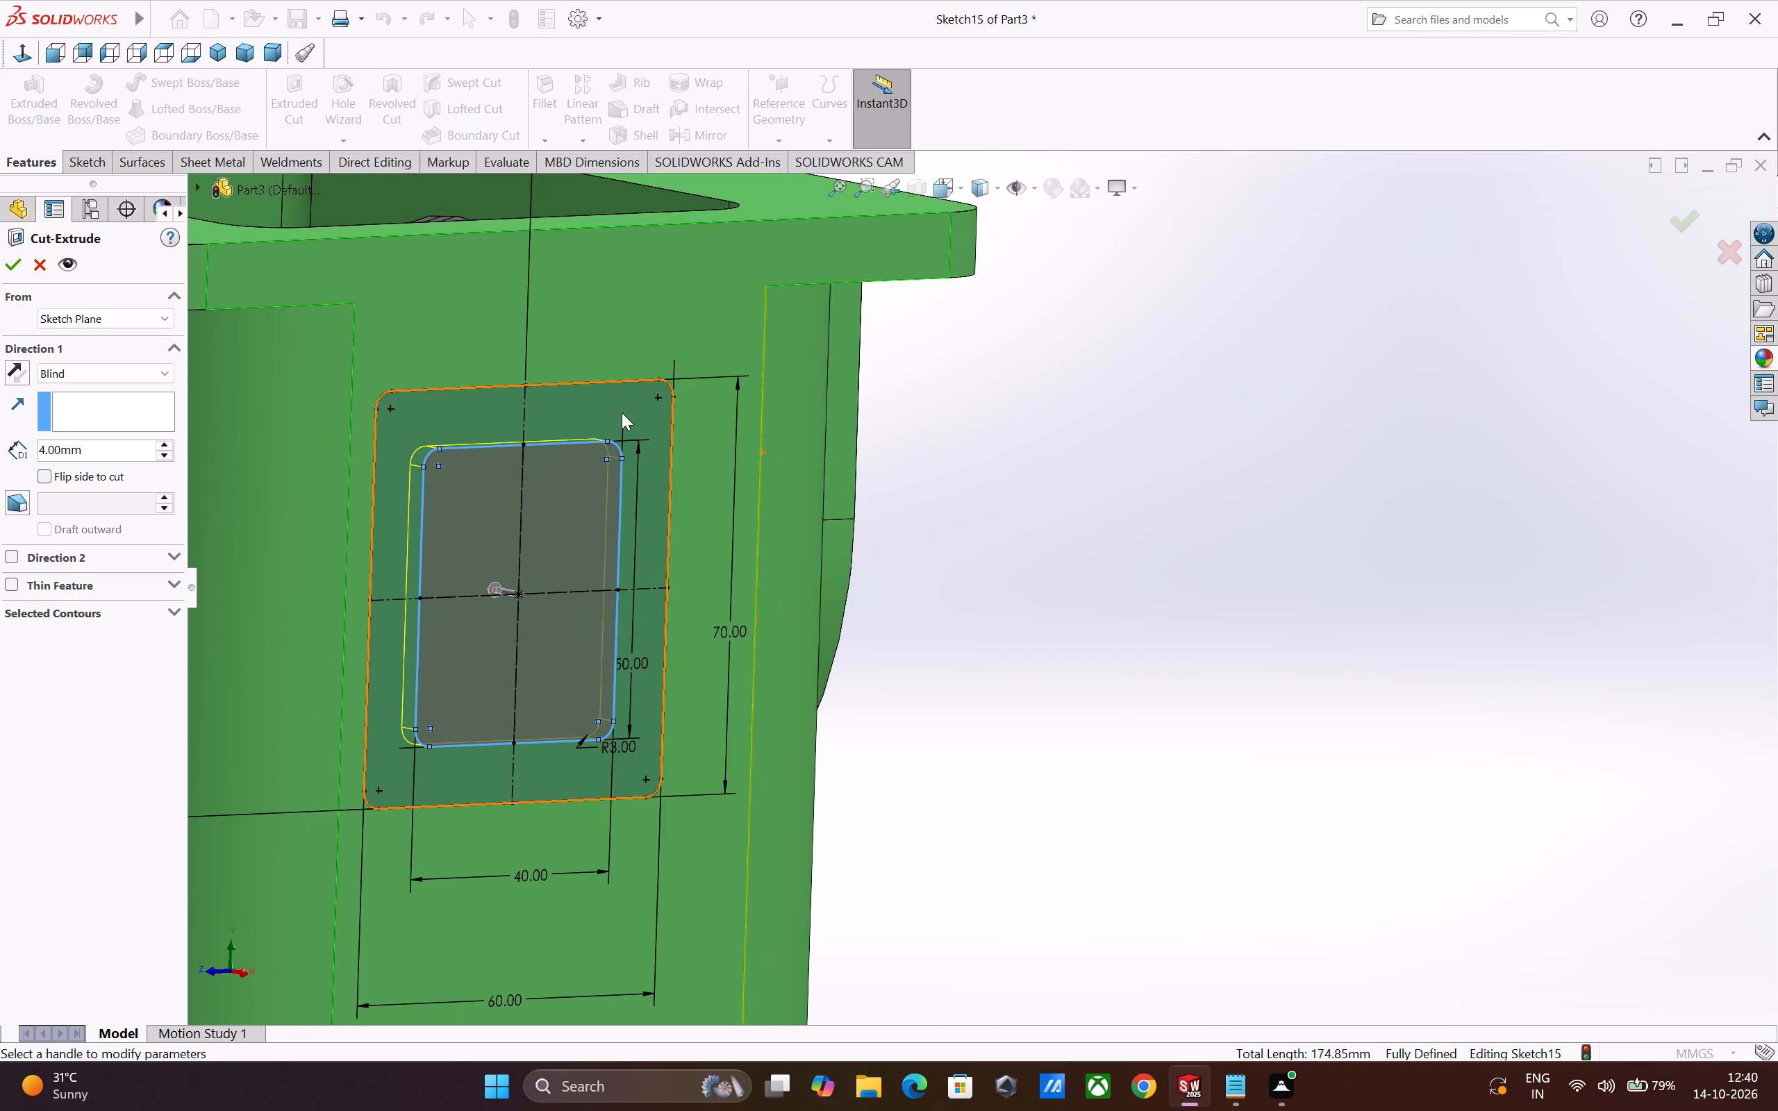
left_click(624, 415)
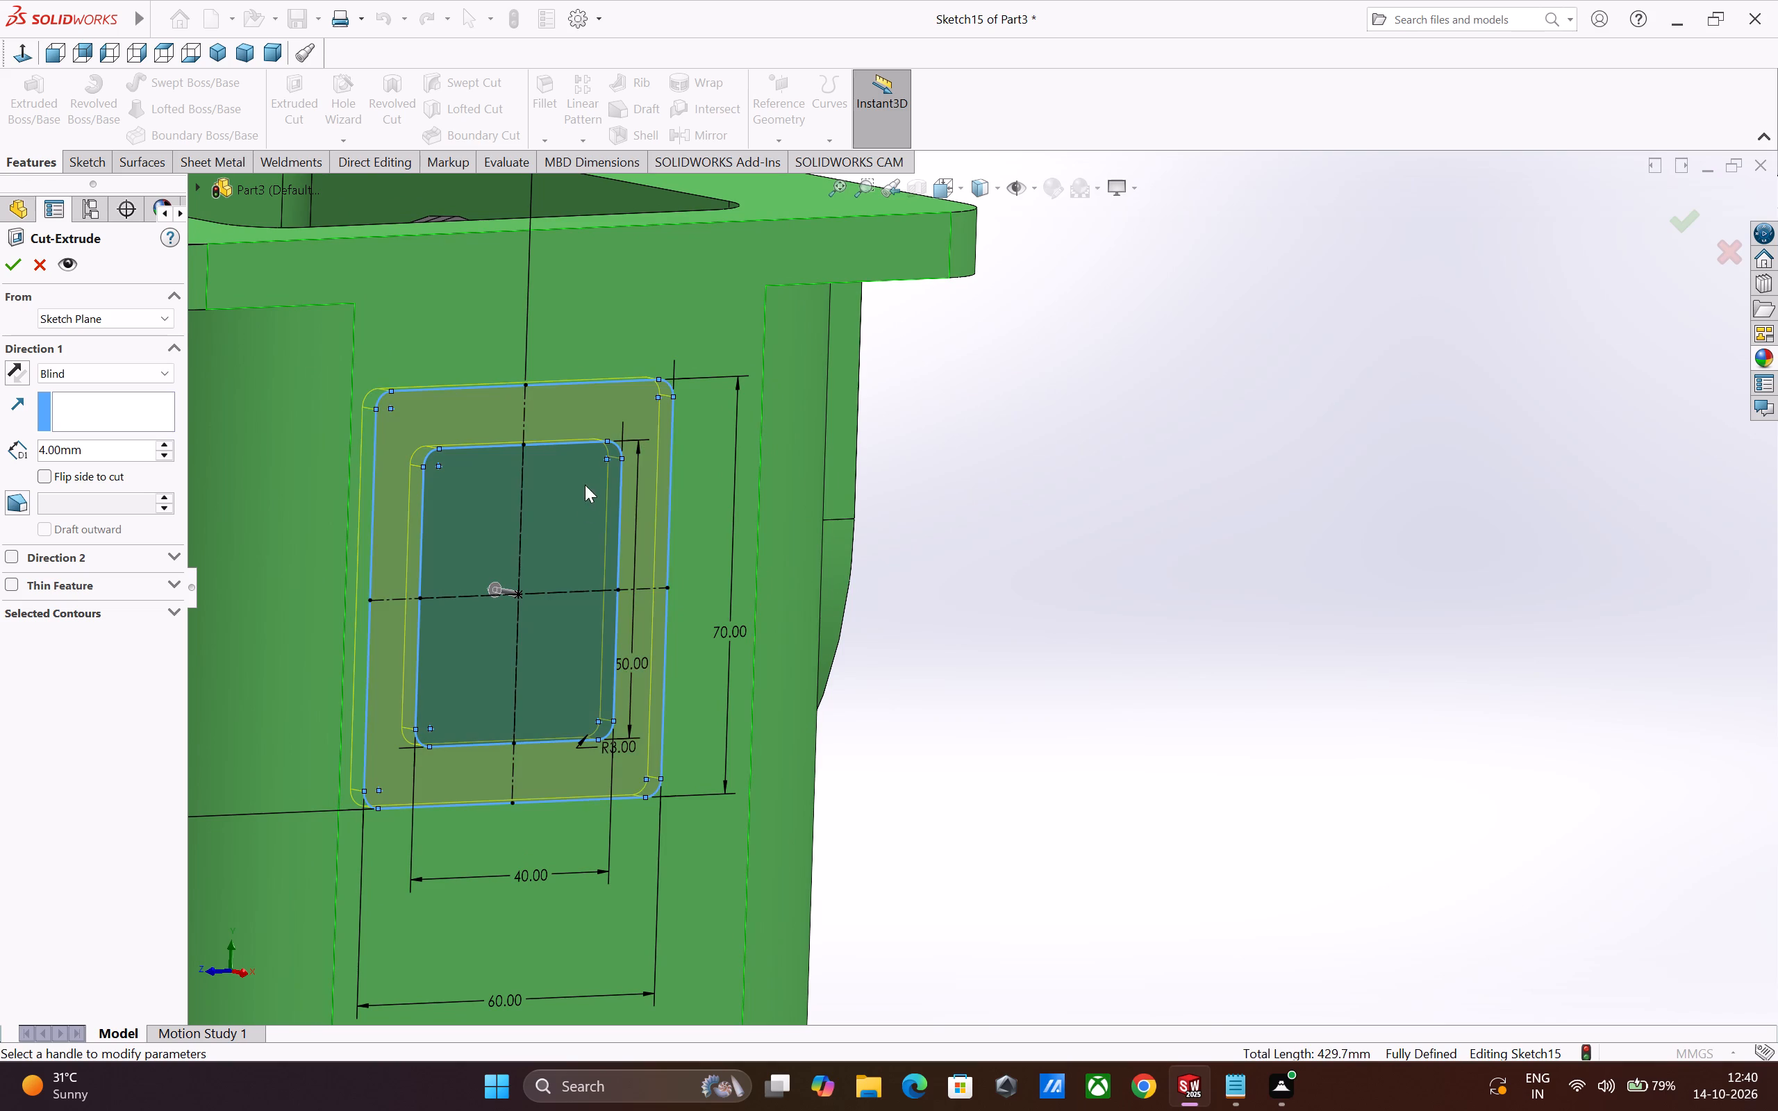
left_click(581, 510)
middle_click_drag(945, 726, 1026, 708)
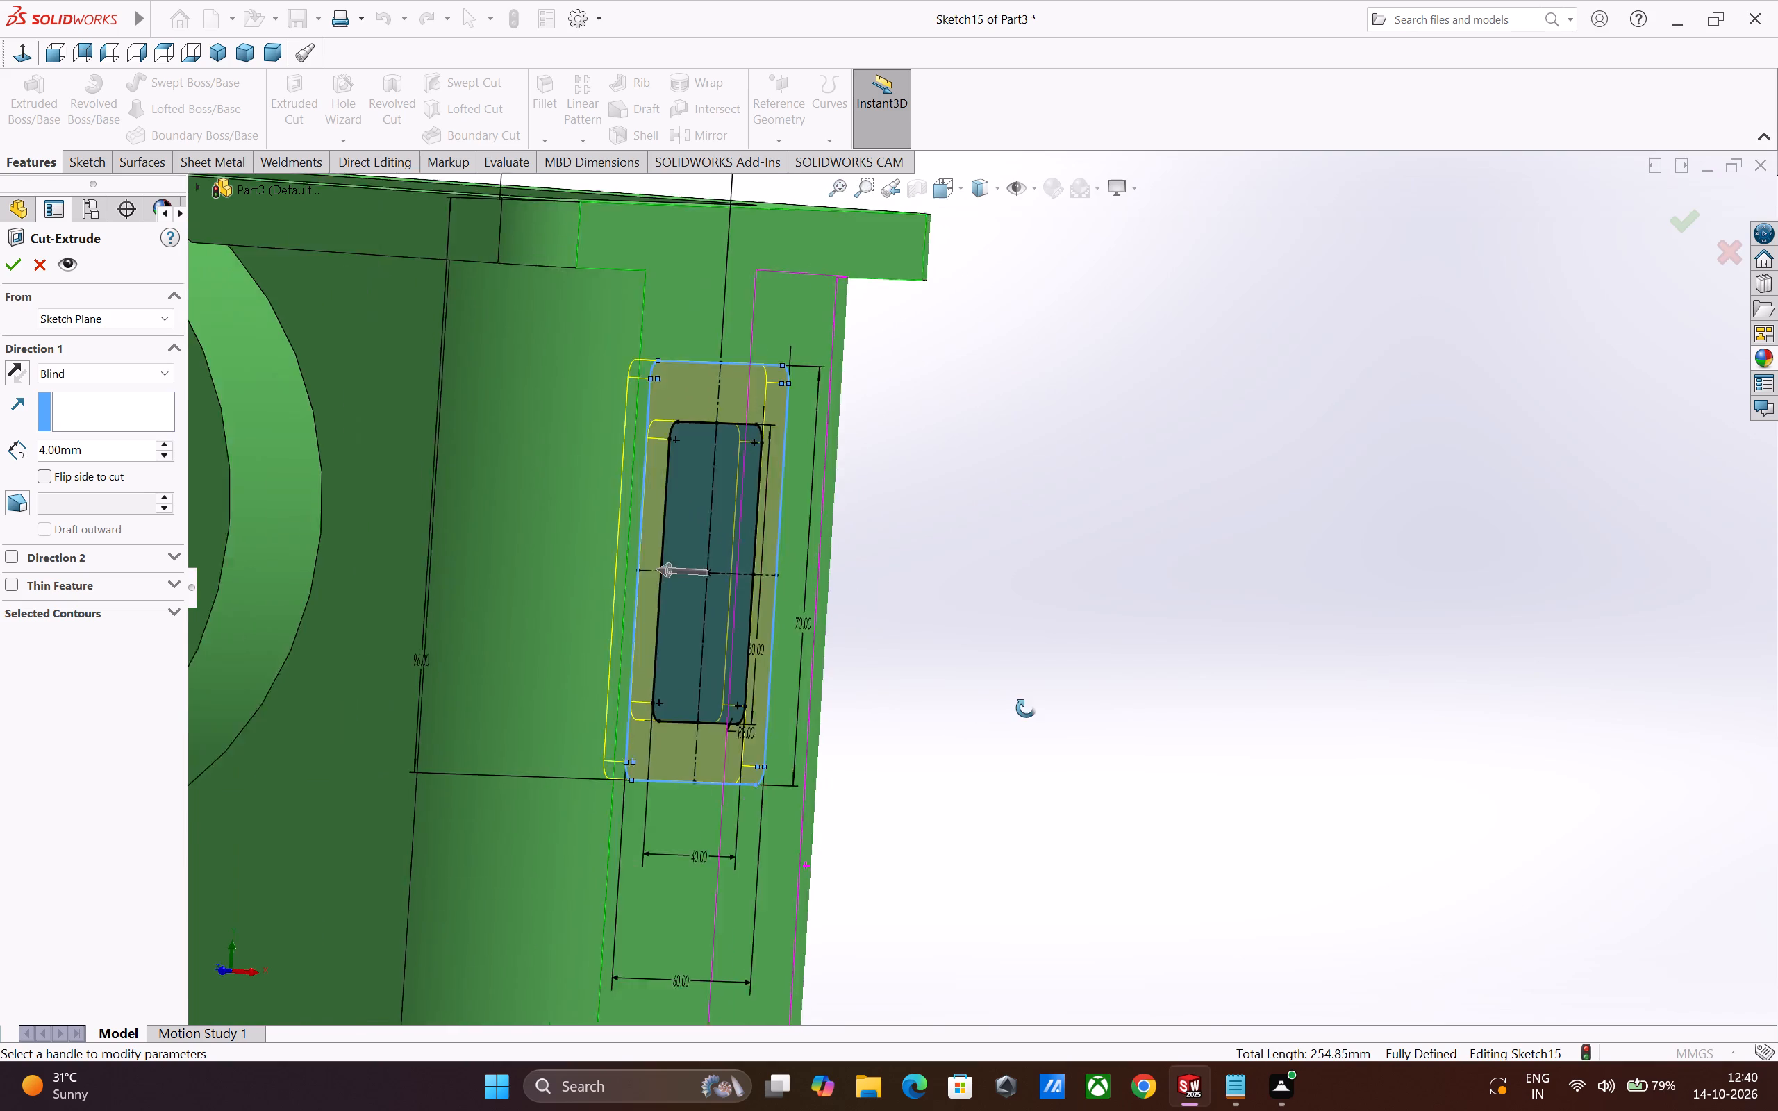
middle_click_drag(1026, 708, 1064, 712)
scroll(1064, 712, "up", 1)
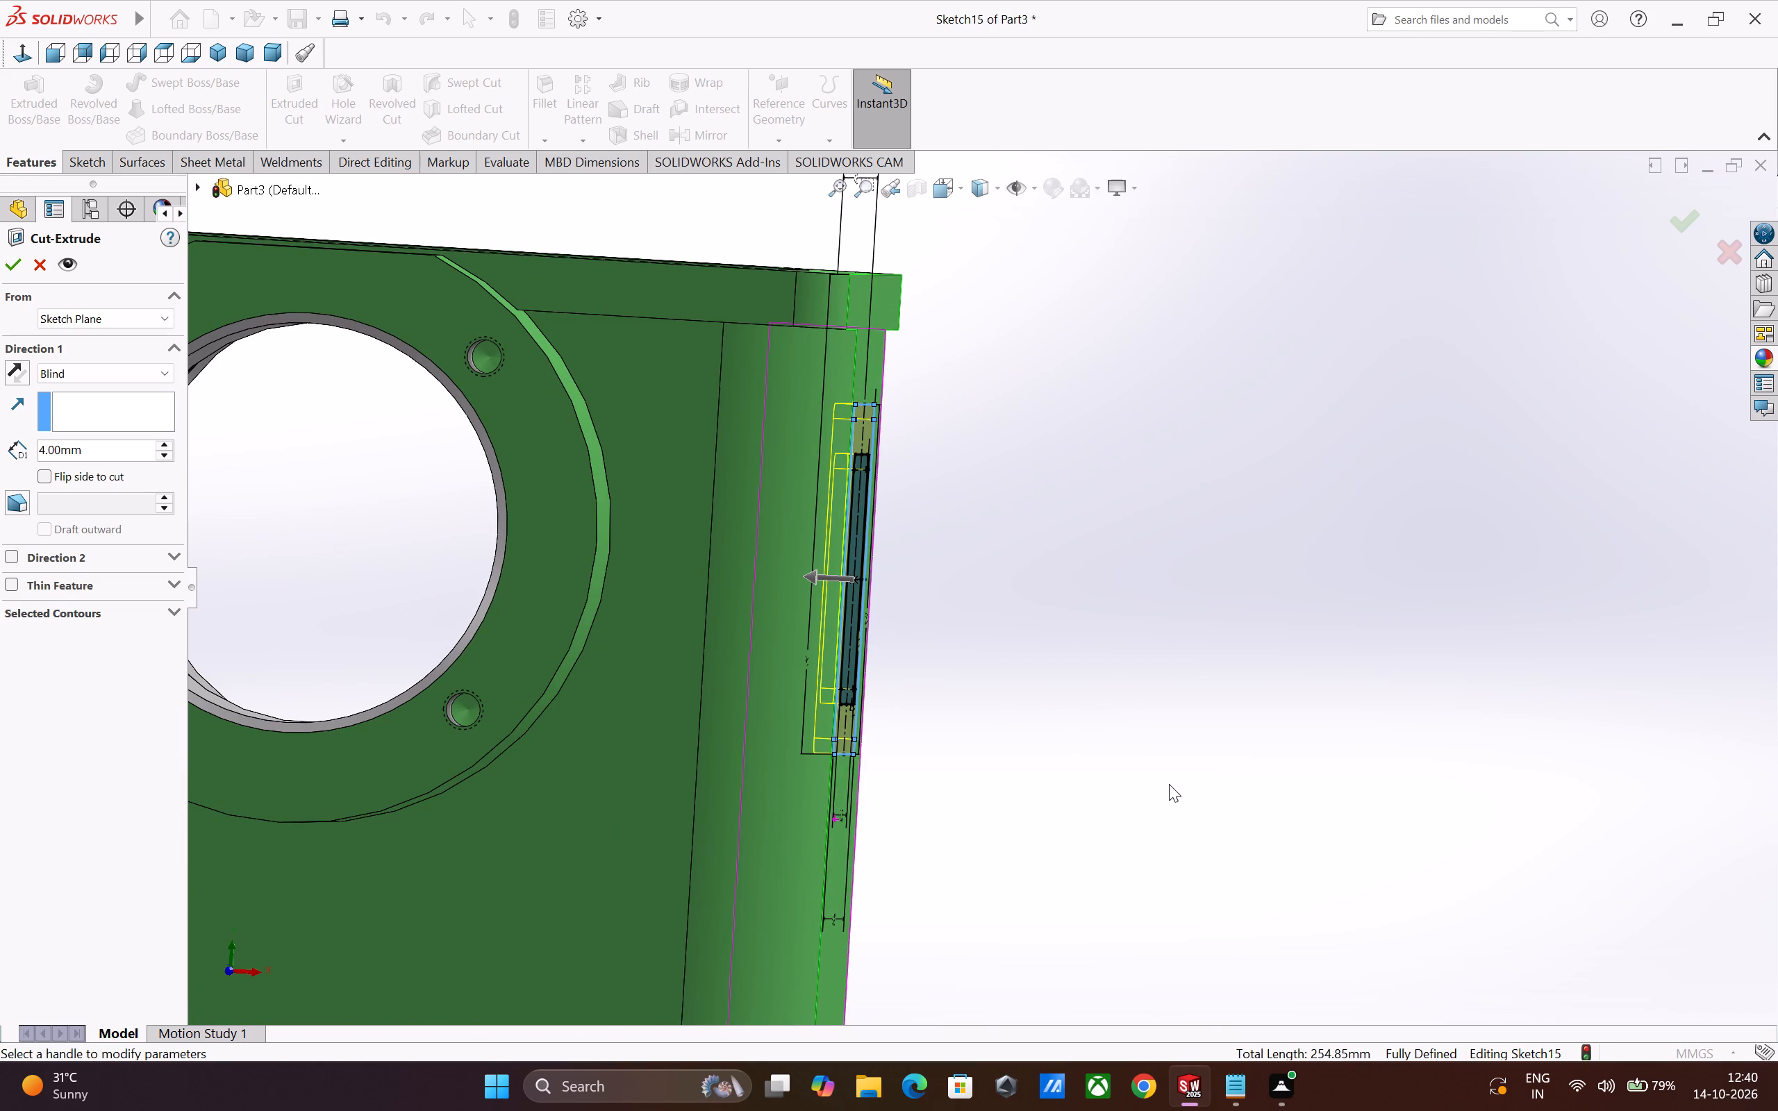
middle_click_drag(1140, 797, 1134, 799)
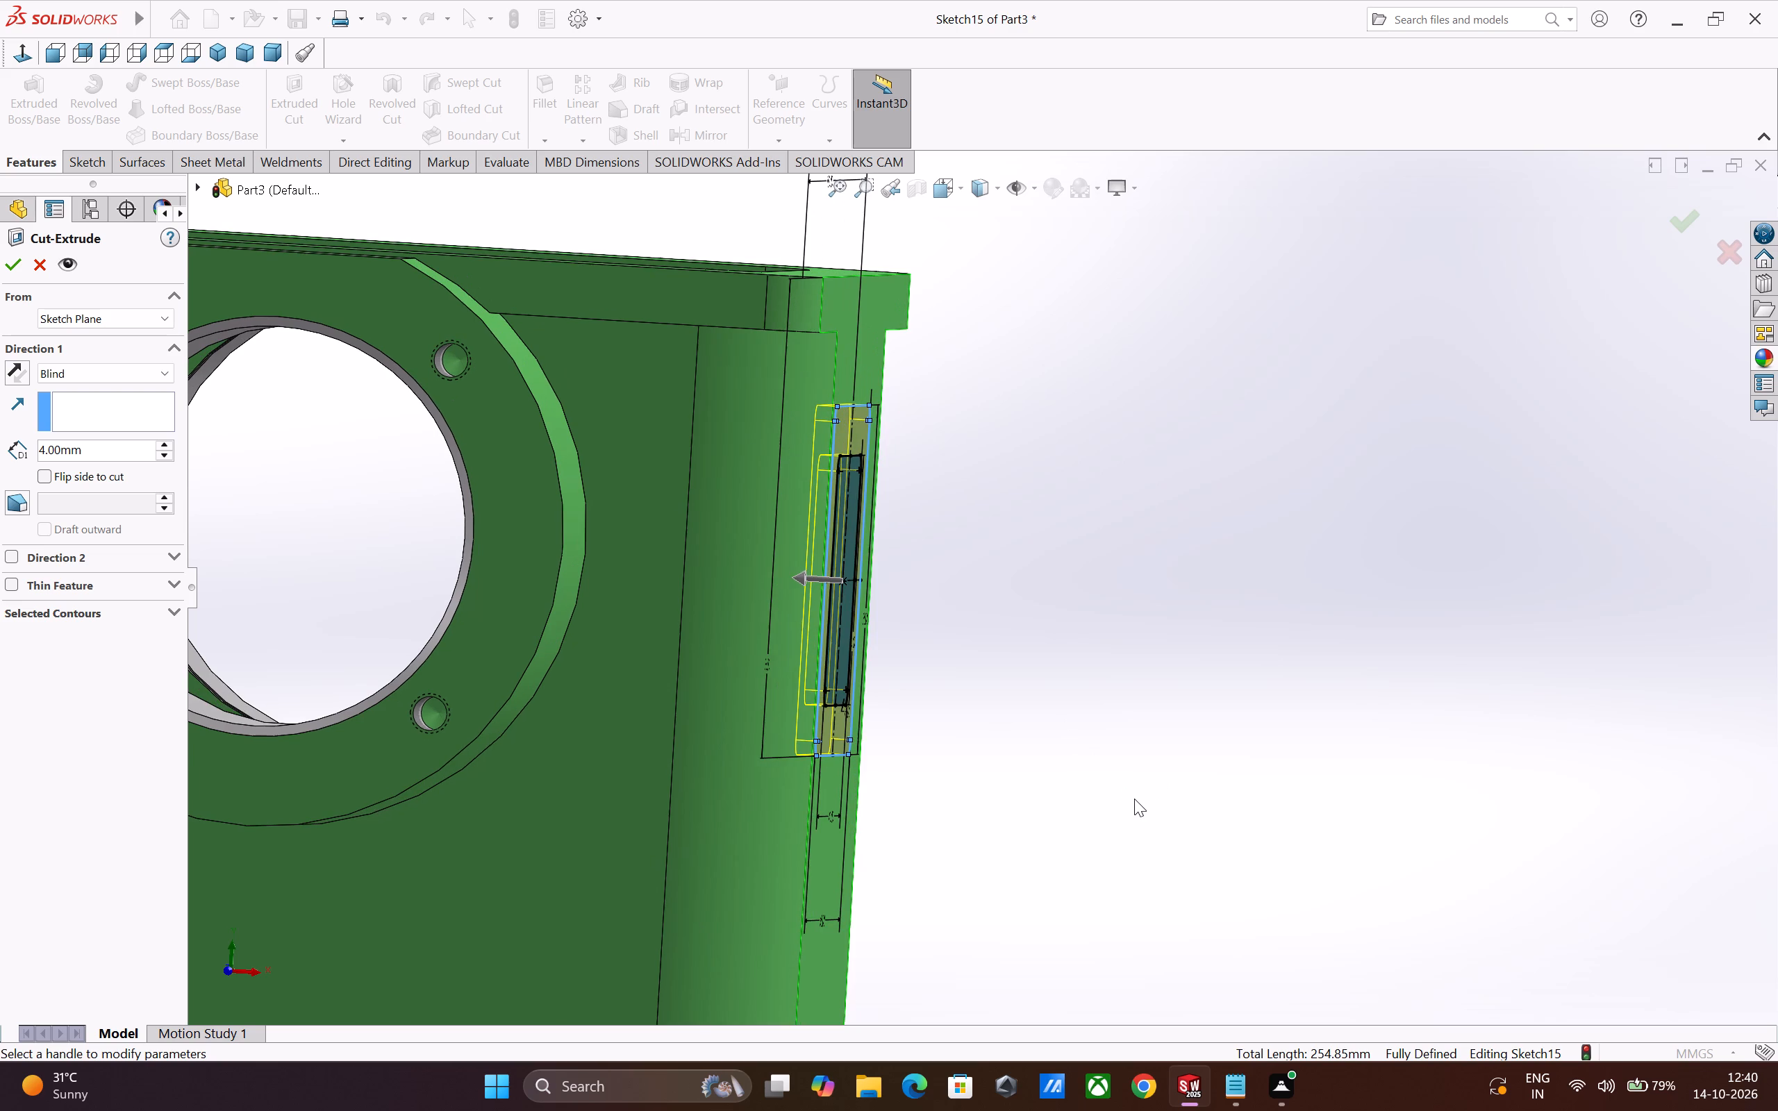
middle_click_drag(1150, 792, 1111, 813)
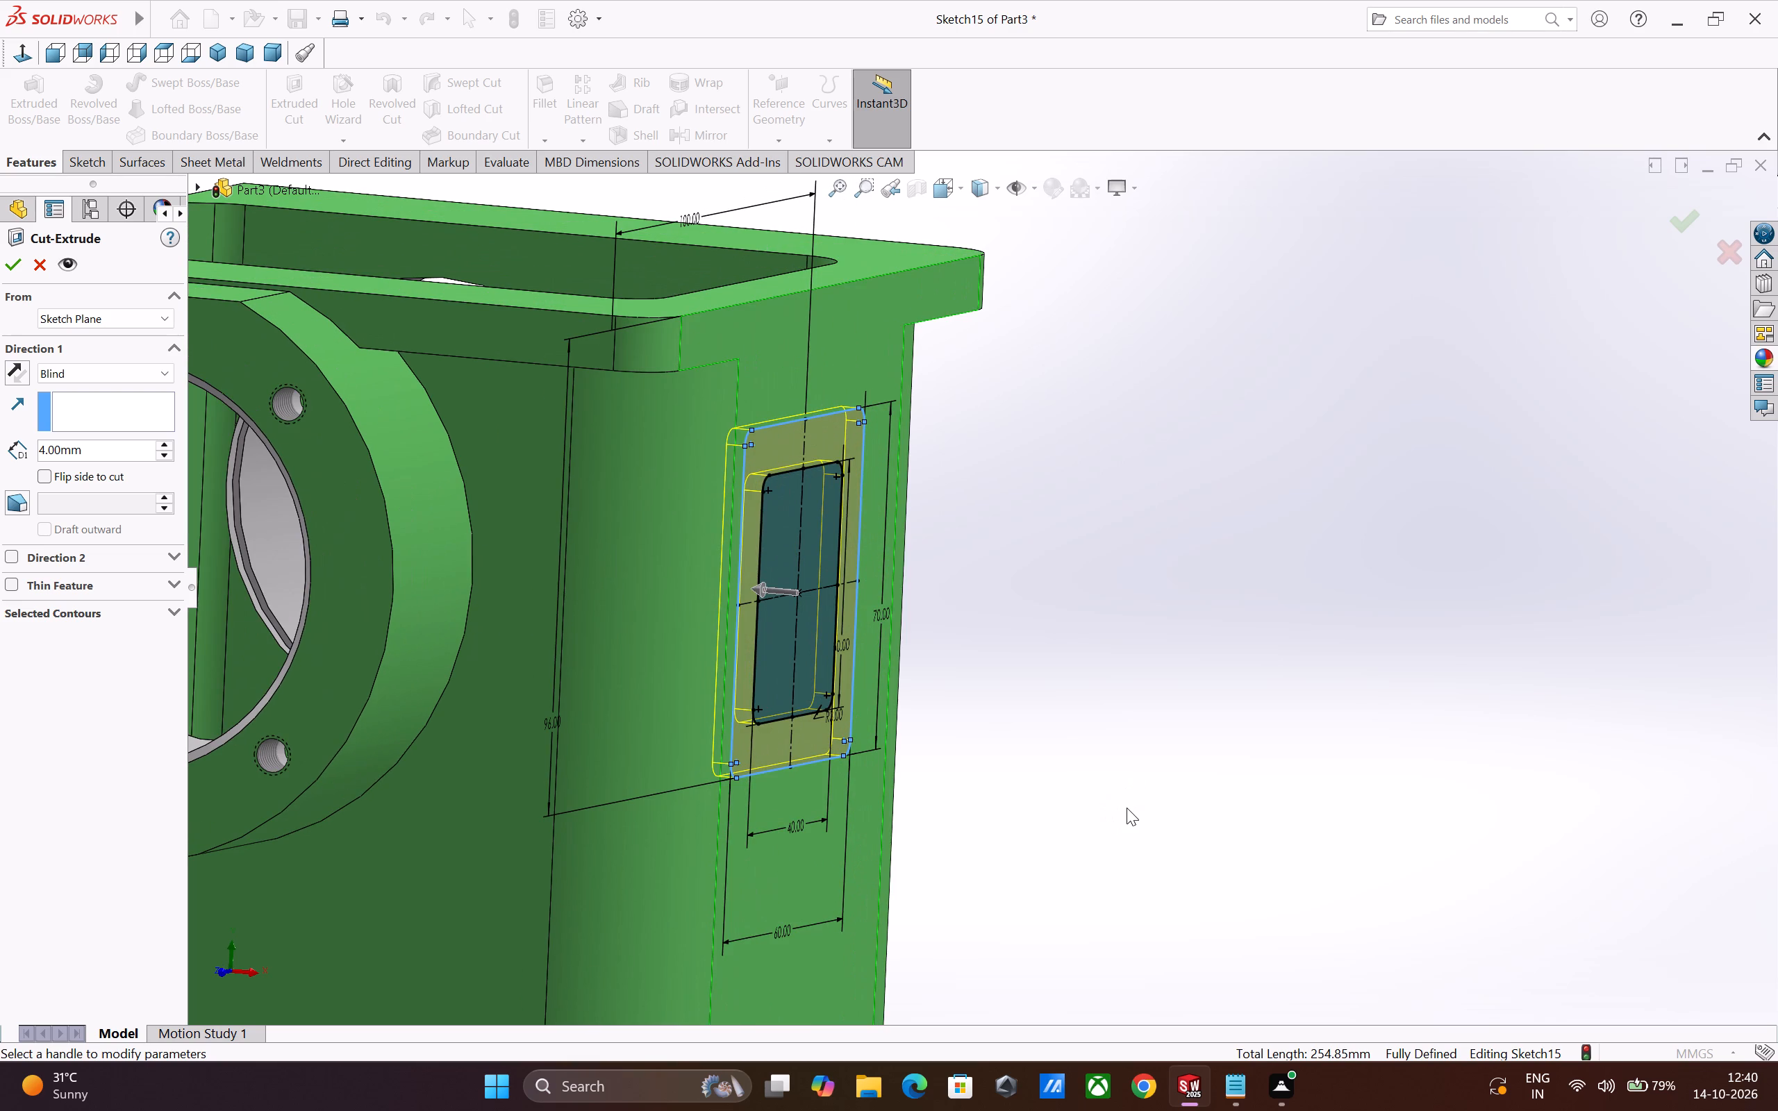
left_click(14, 272)
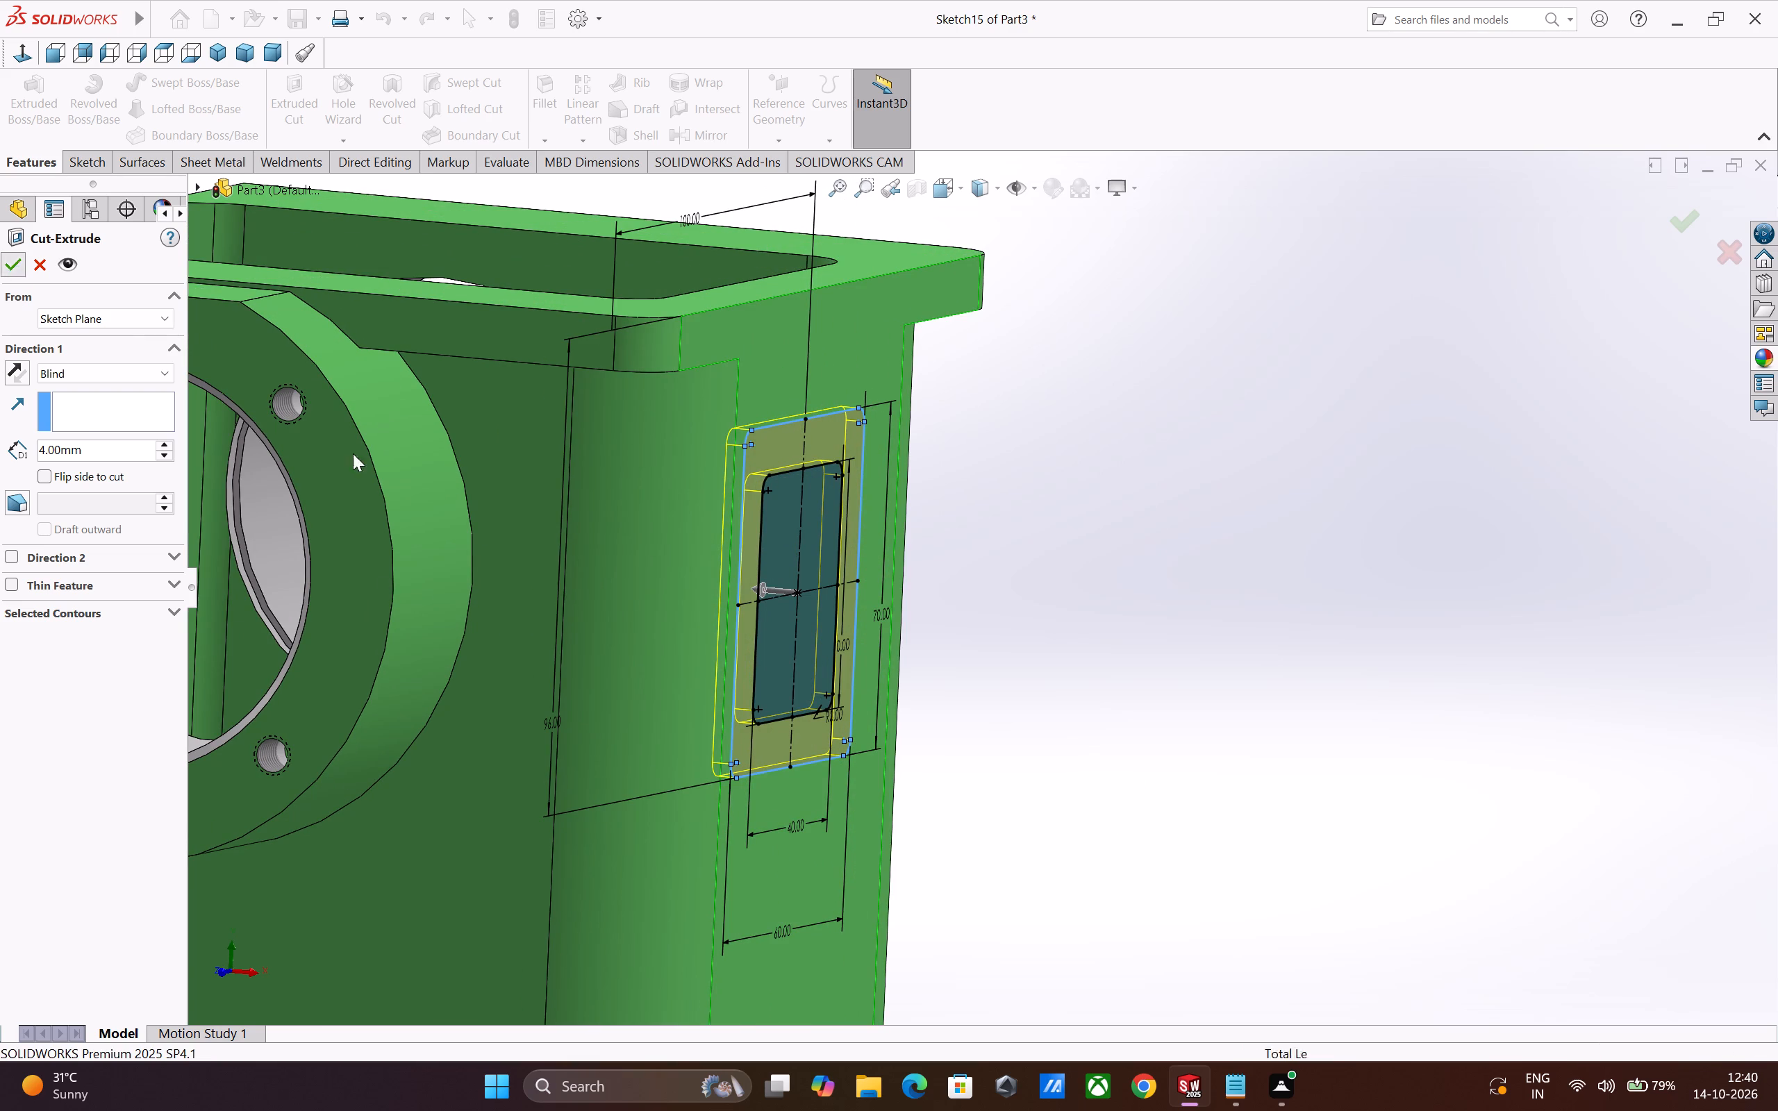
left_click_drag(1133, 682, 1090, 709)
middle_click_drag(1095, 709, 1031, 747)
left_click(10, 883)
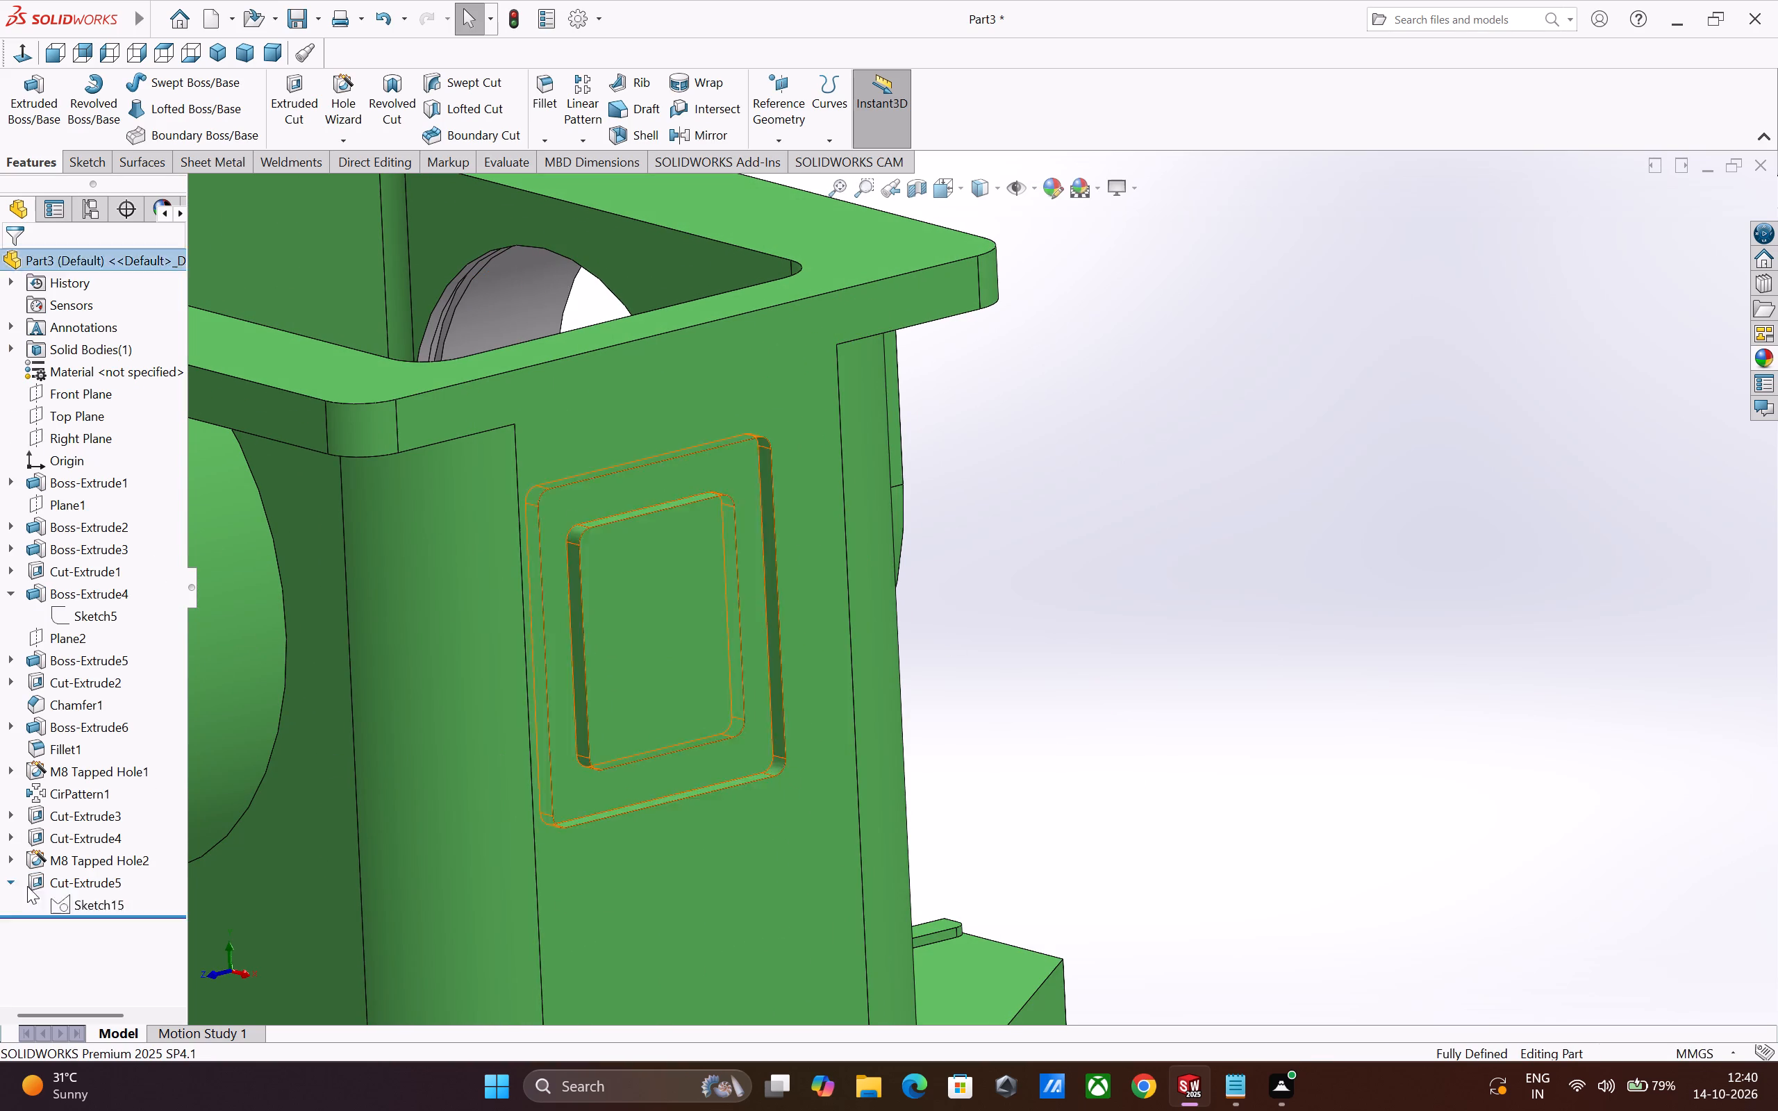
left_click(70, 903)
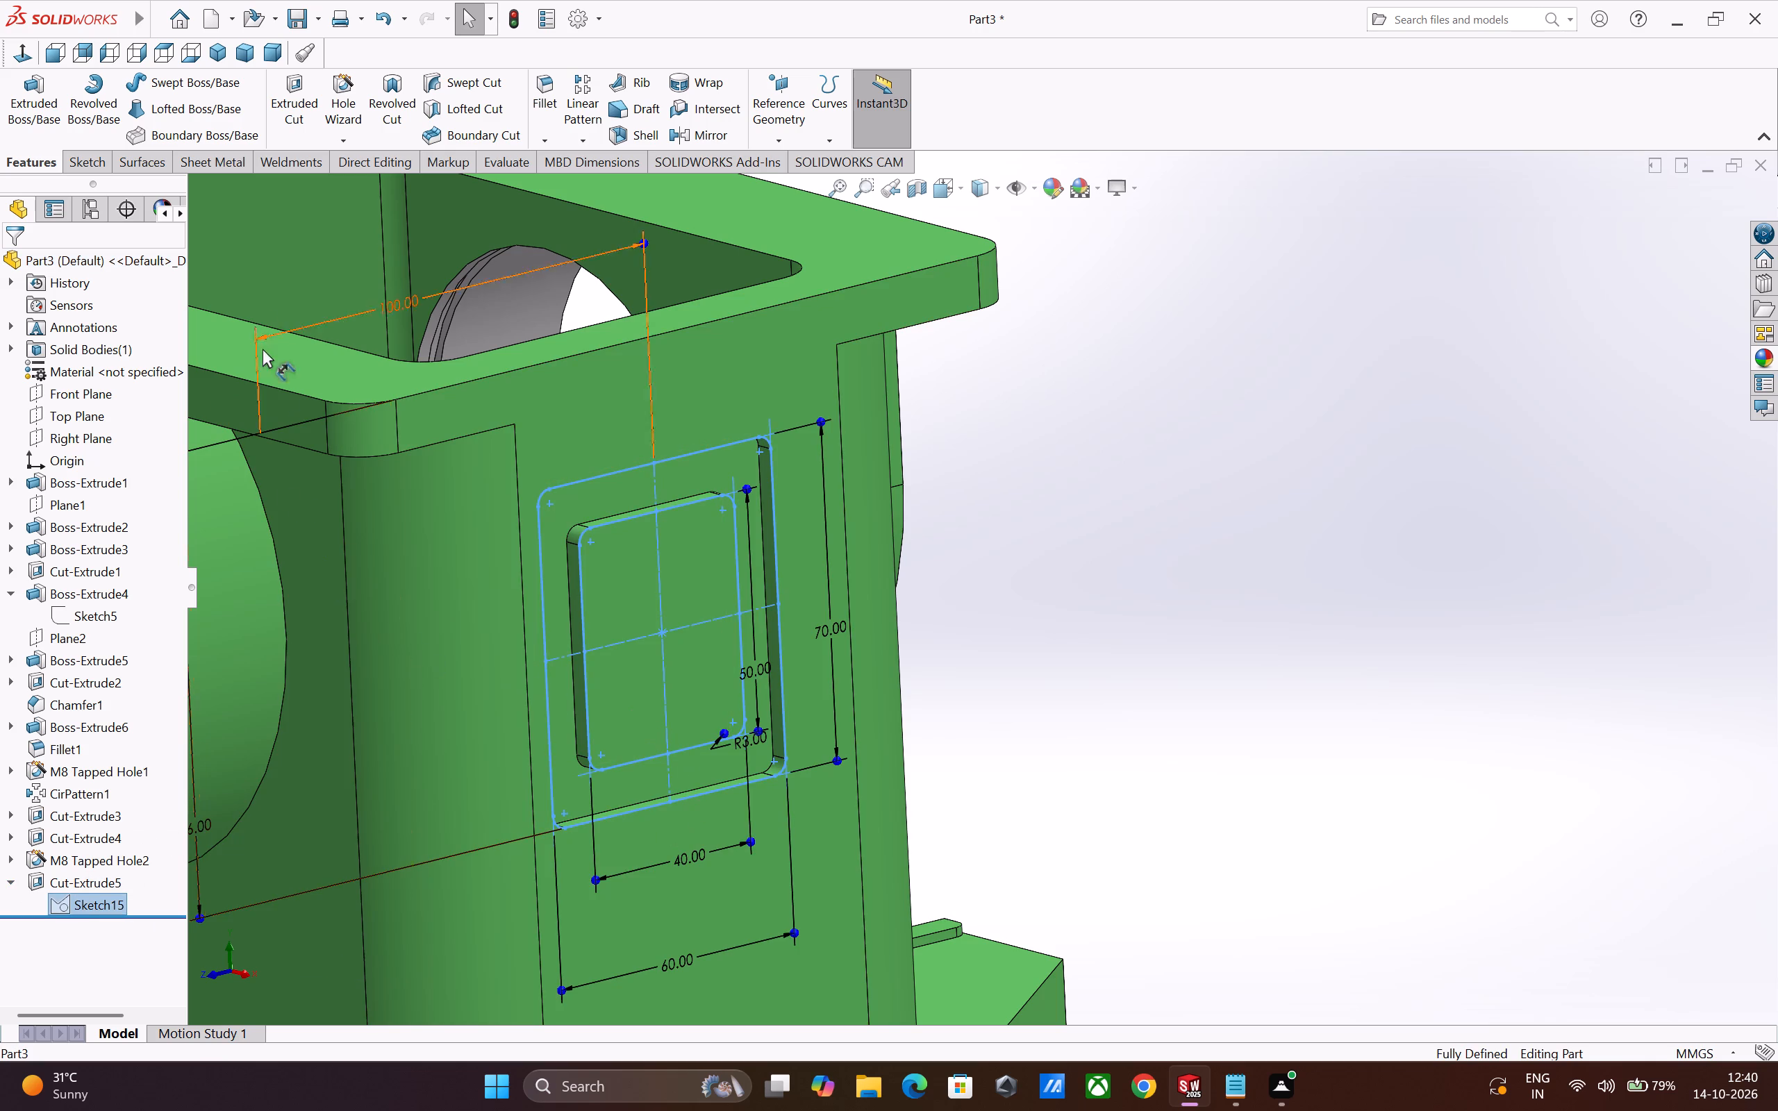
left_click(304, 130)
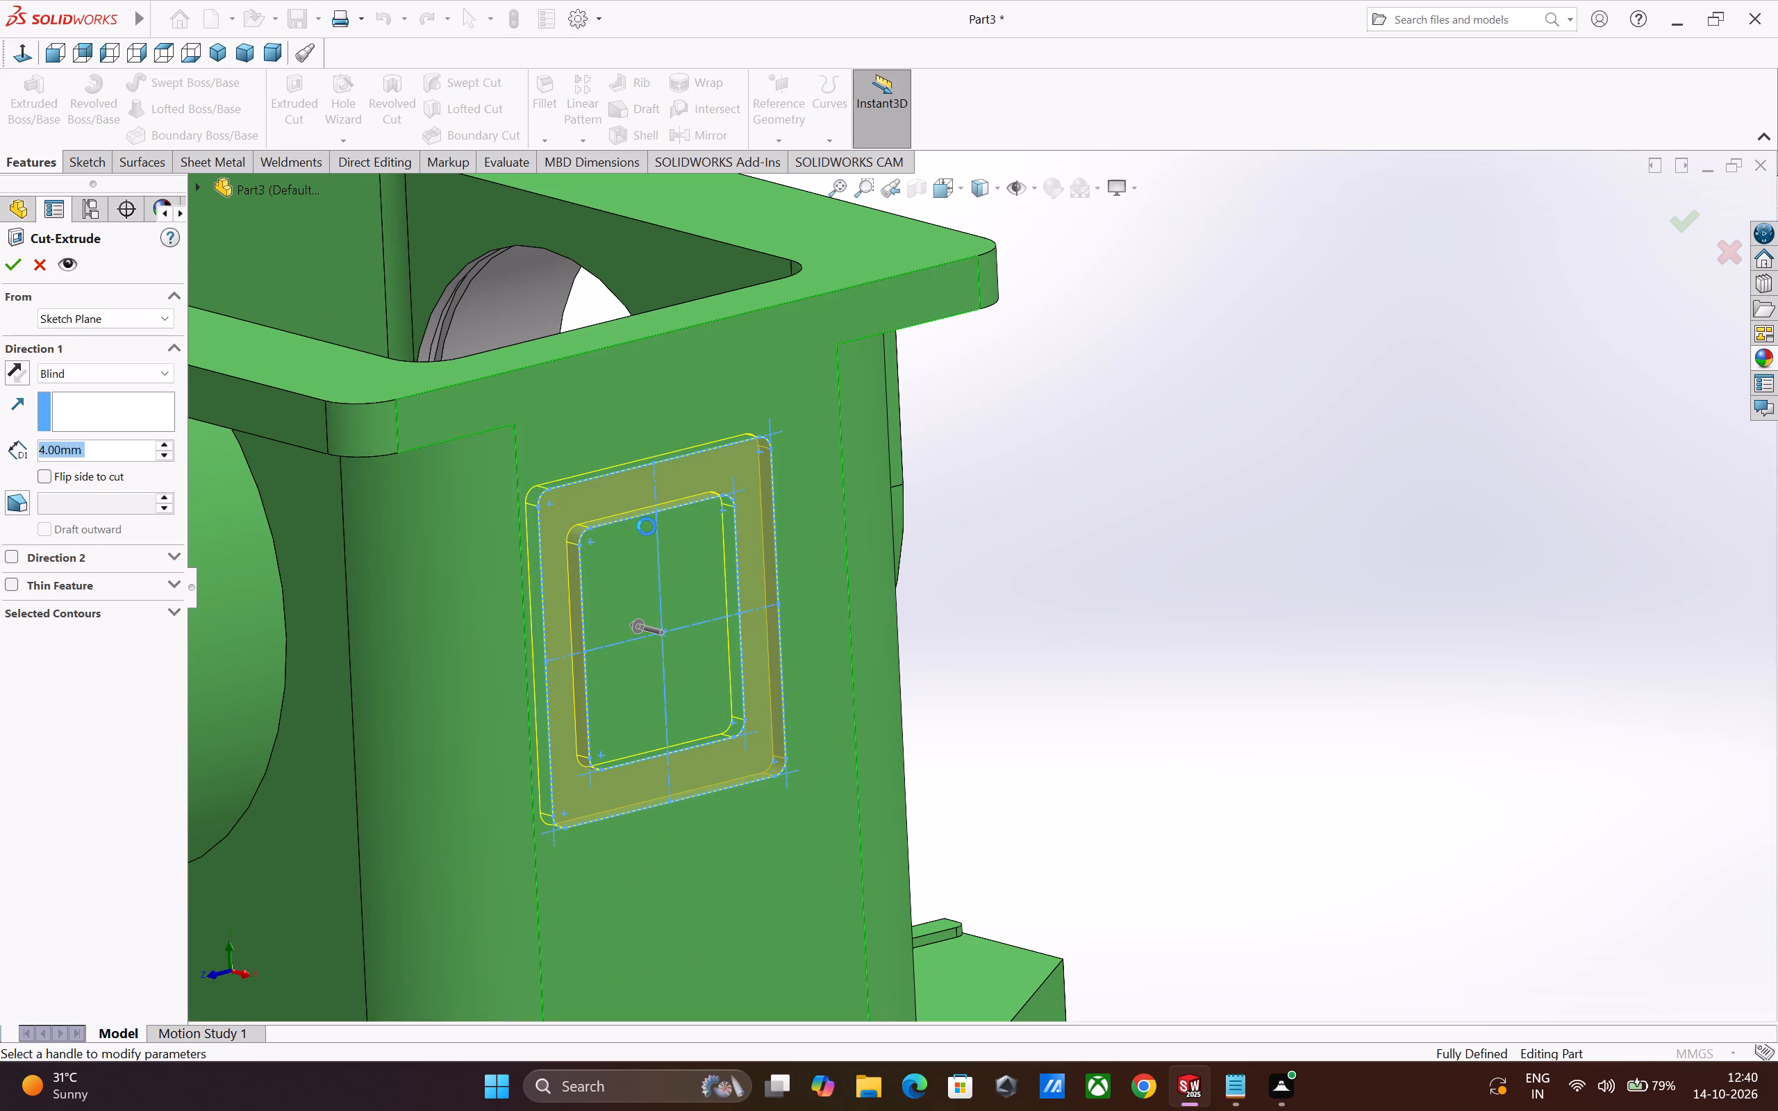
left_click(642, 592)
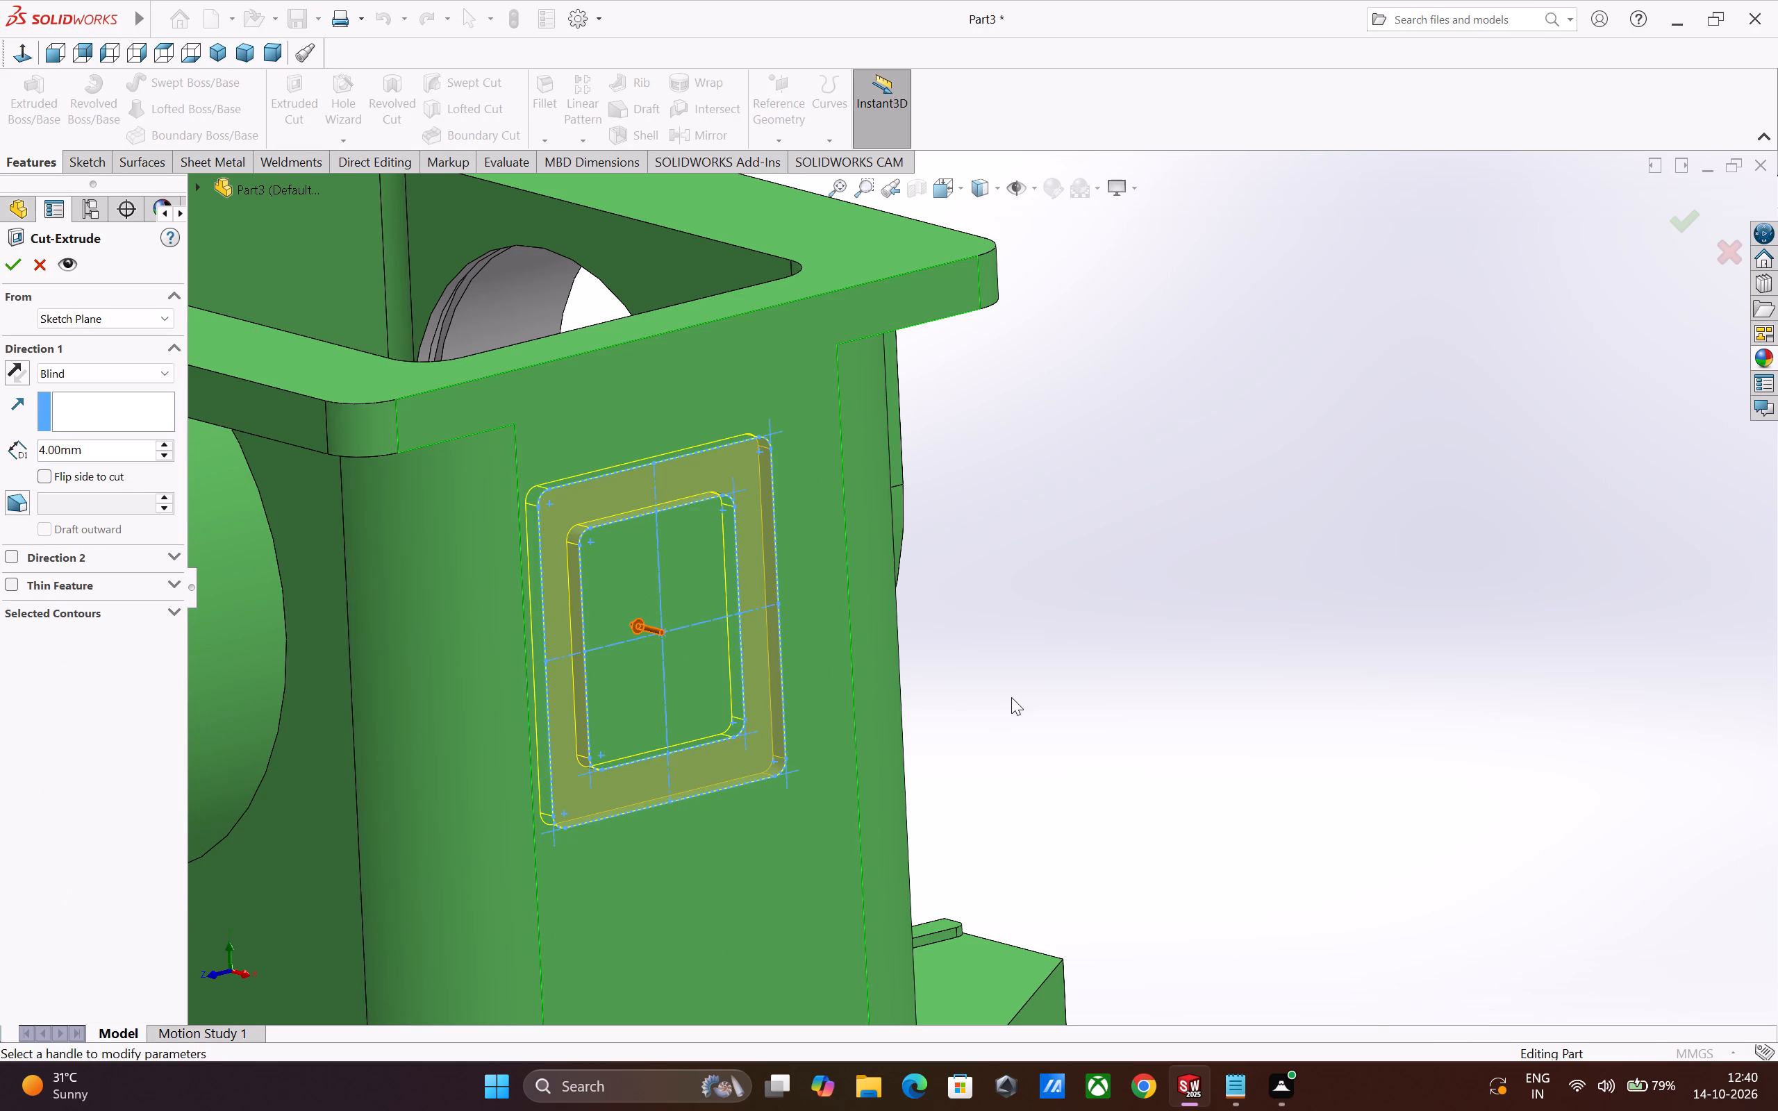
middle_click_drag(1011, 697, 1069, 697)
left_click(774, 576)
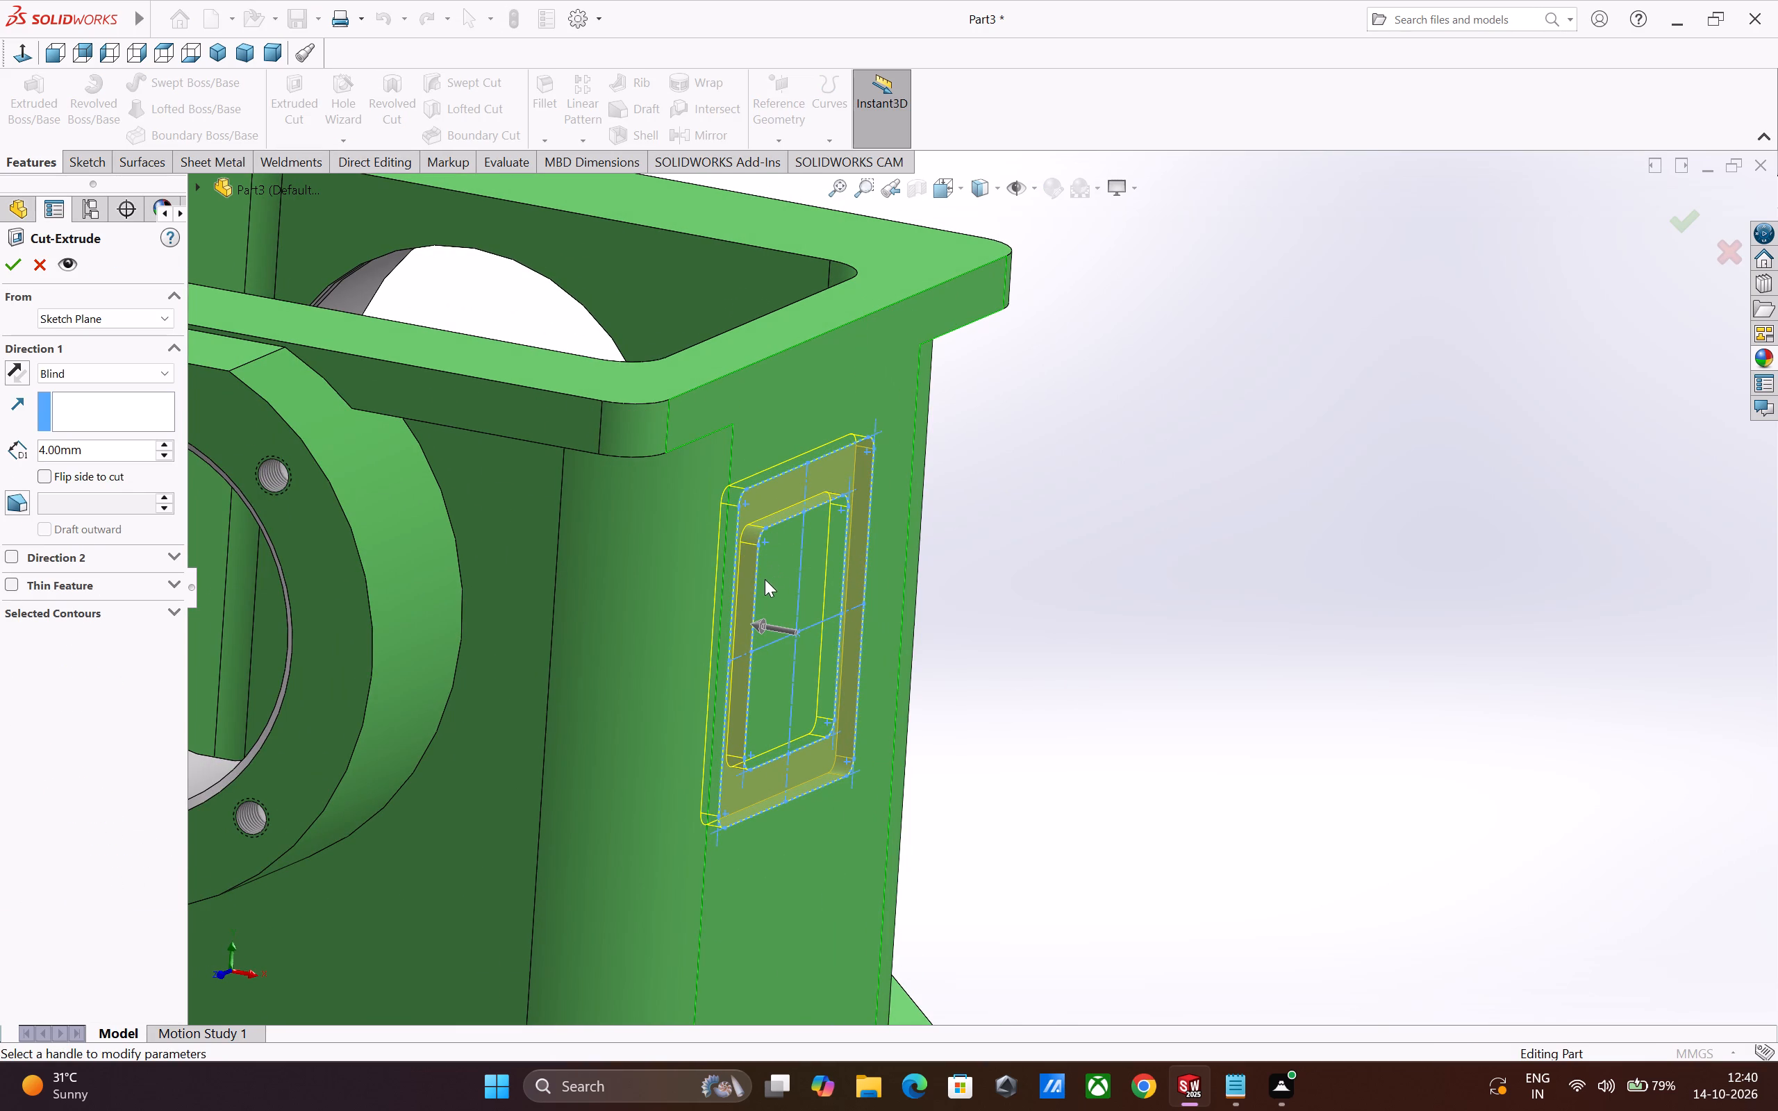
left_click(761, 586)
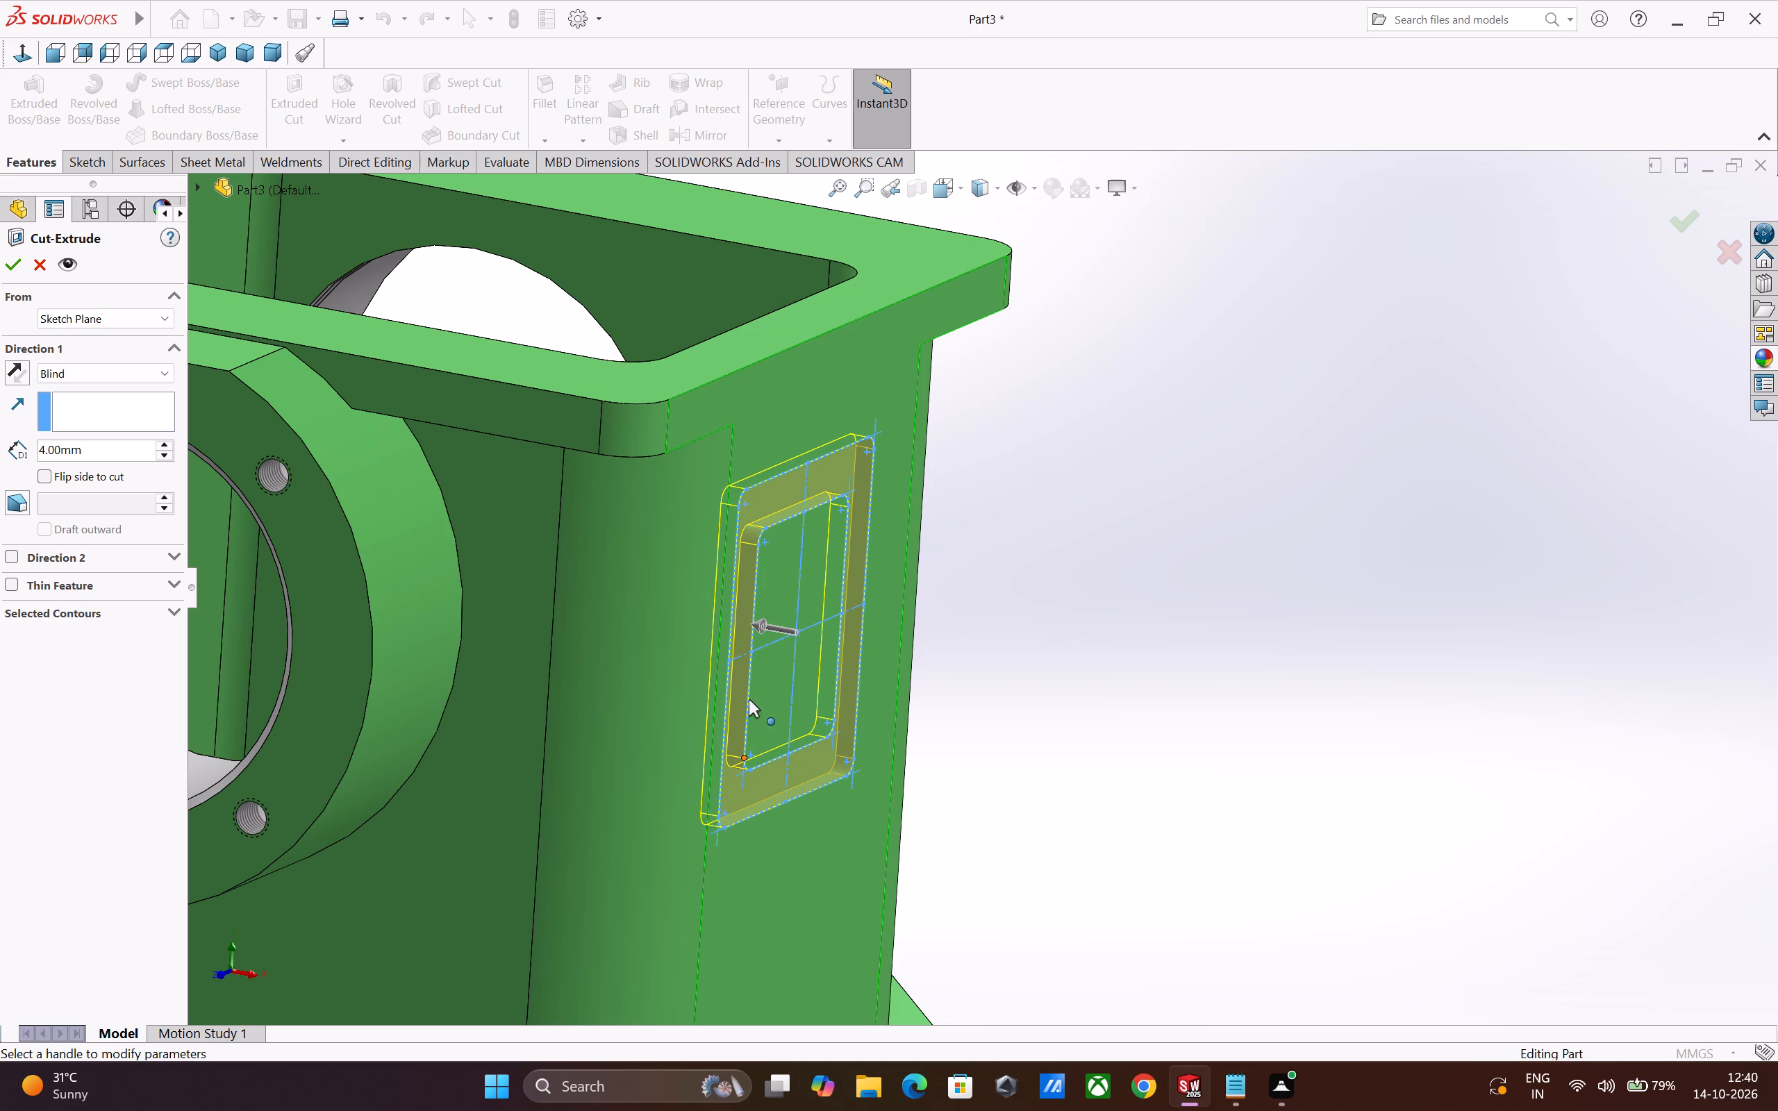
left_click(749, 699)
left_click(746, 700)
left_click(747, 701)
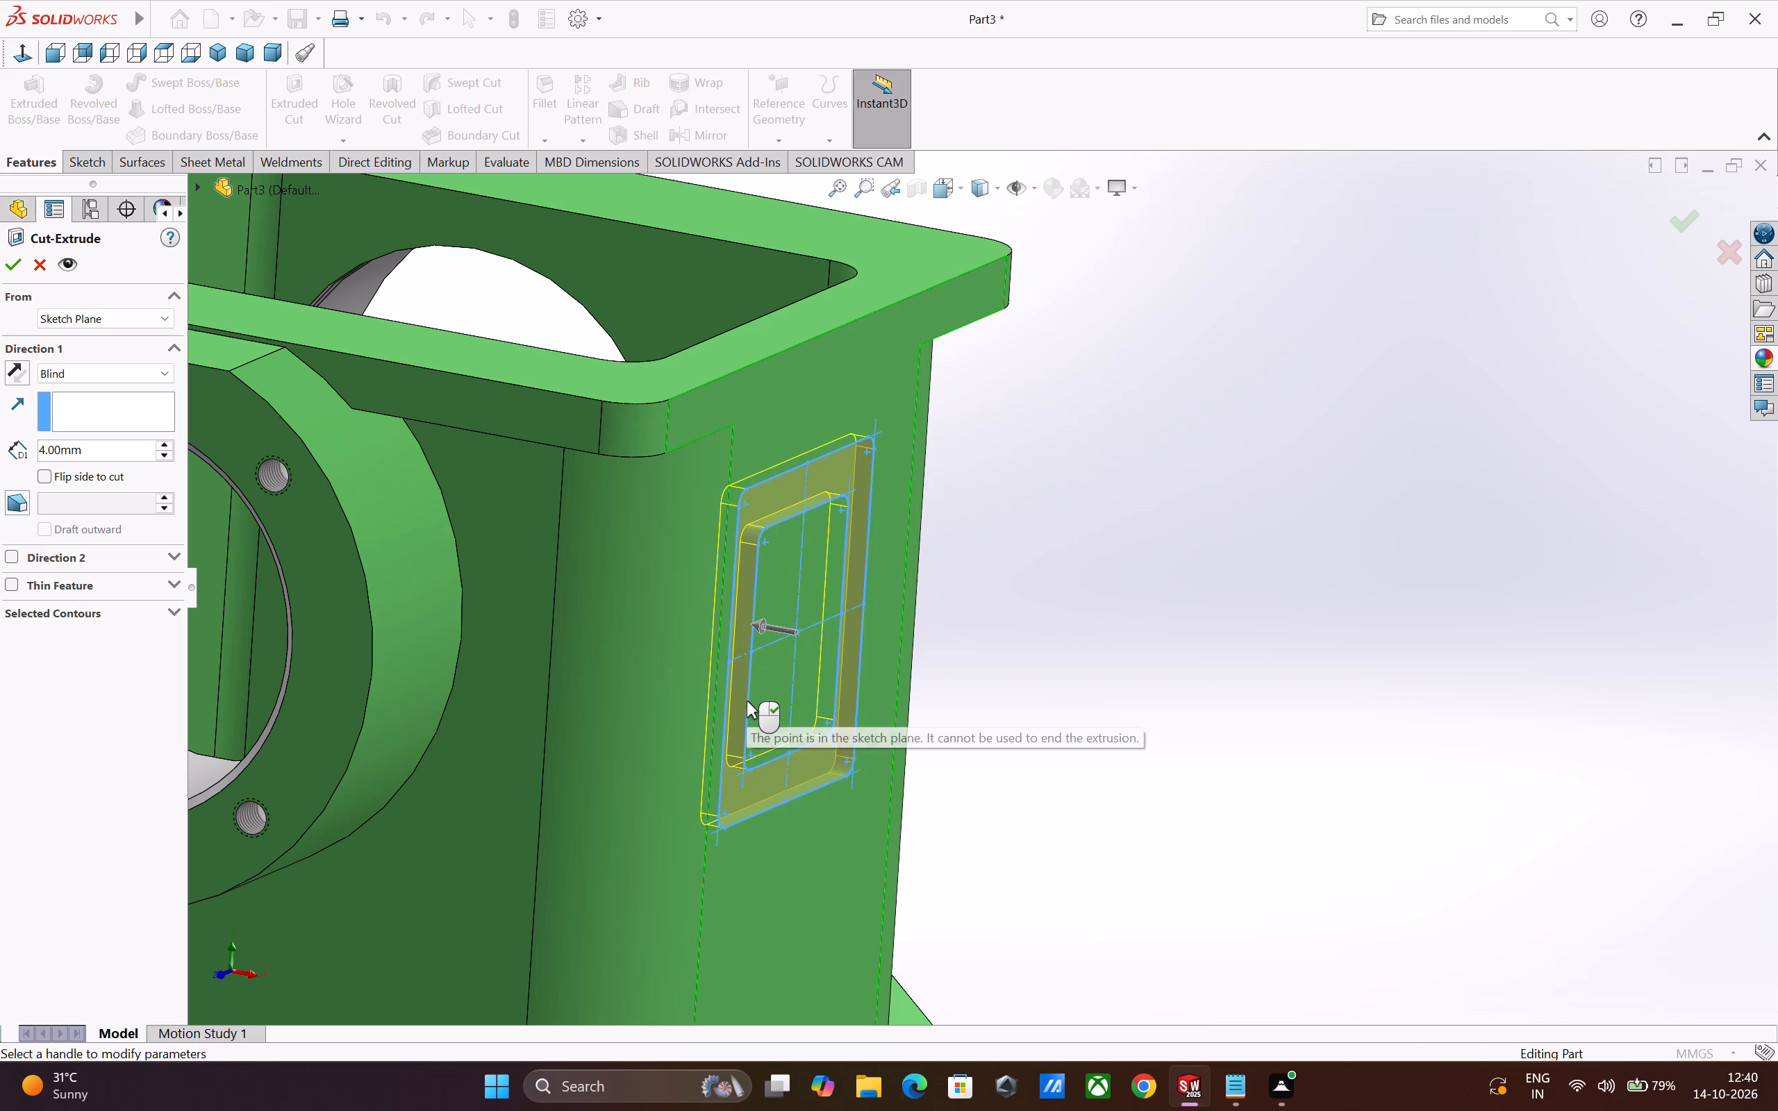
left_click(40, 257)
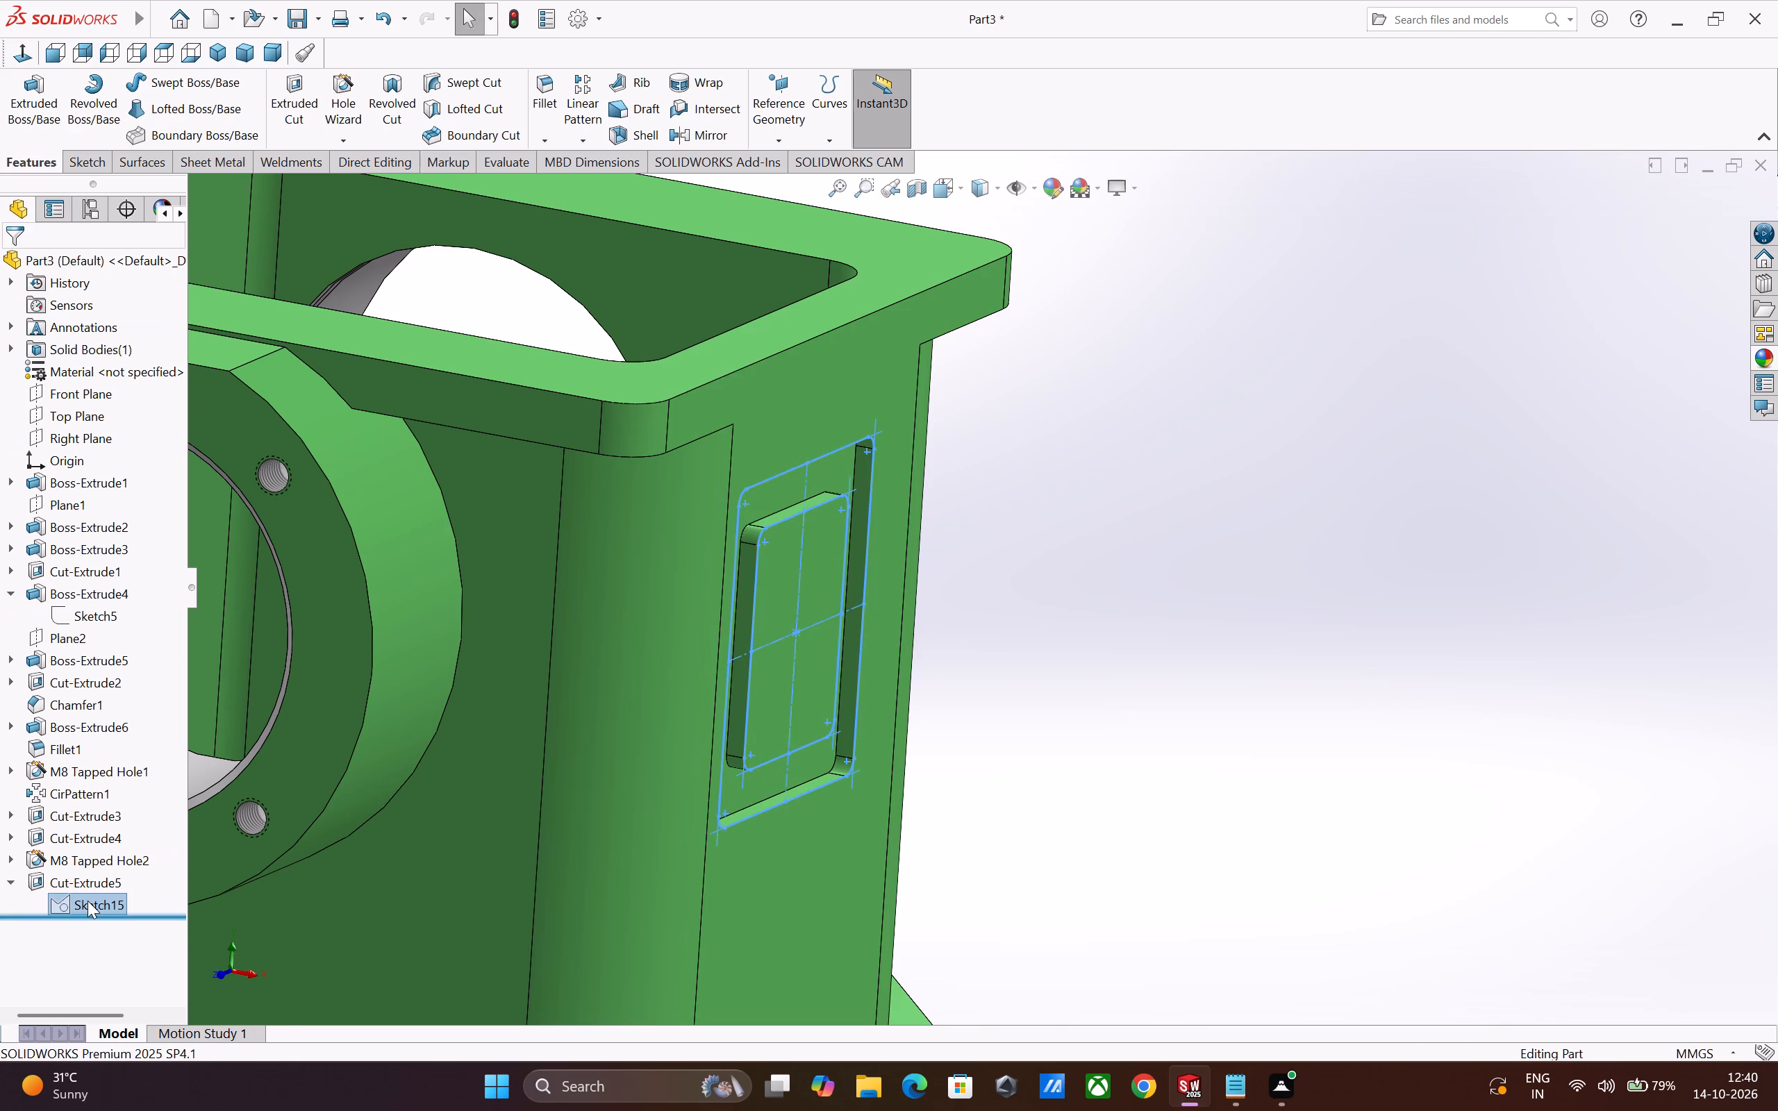
Delete the frame-shaped cut feature Cut-Extrude5 from the side wall while keeping its sketch.
right_click(88, 901)
left_click_drag(1048, 792, 1109, 765)
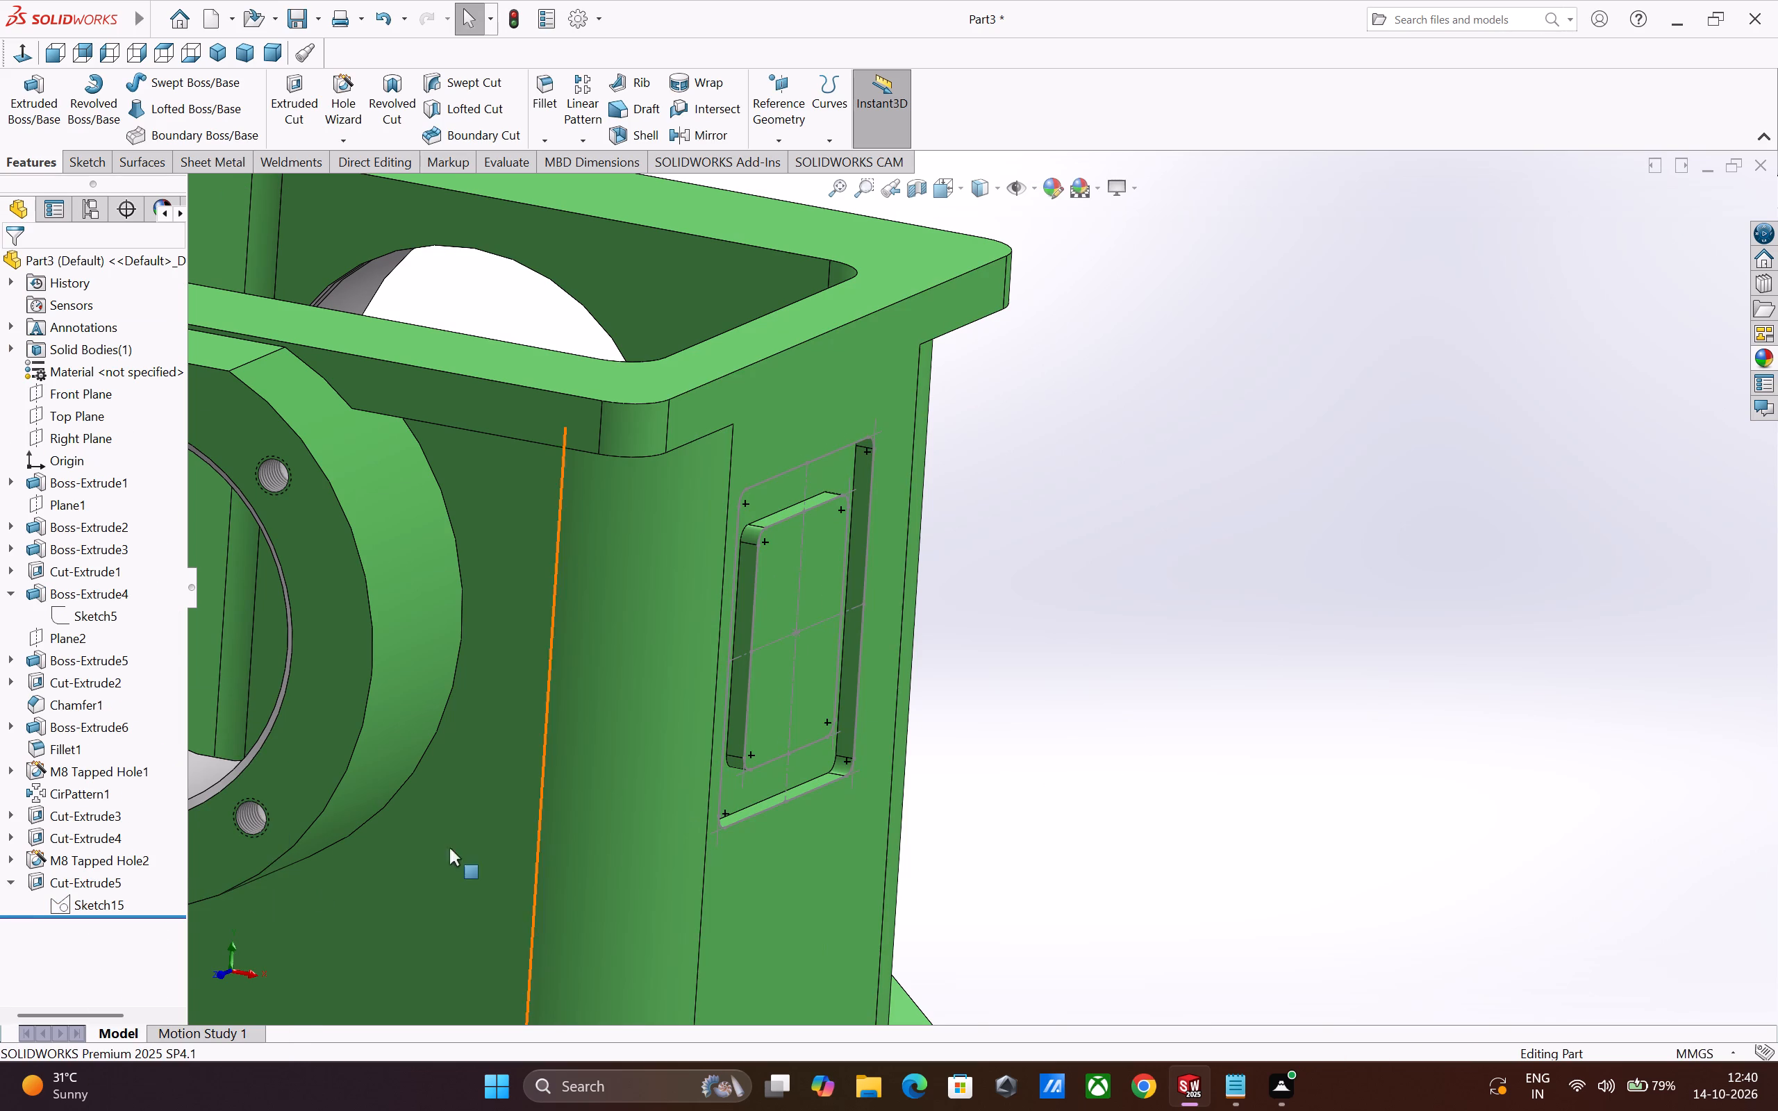
right_click(43, 887)
left_click(106, 788)
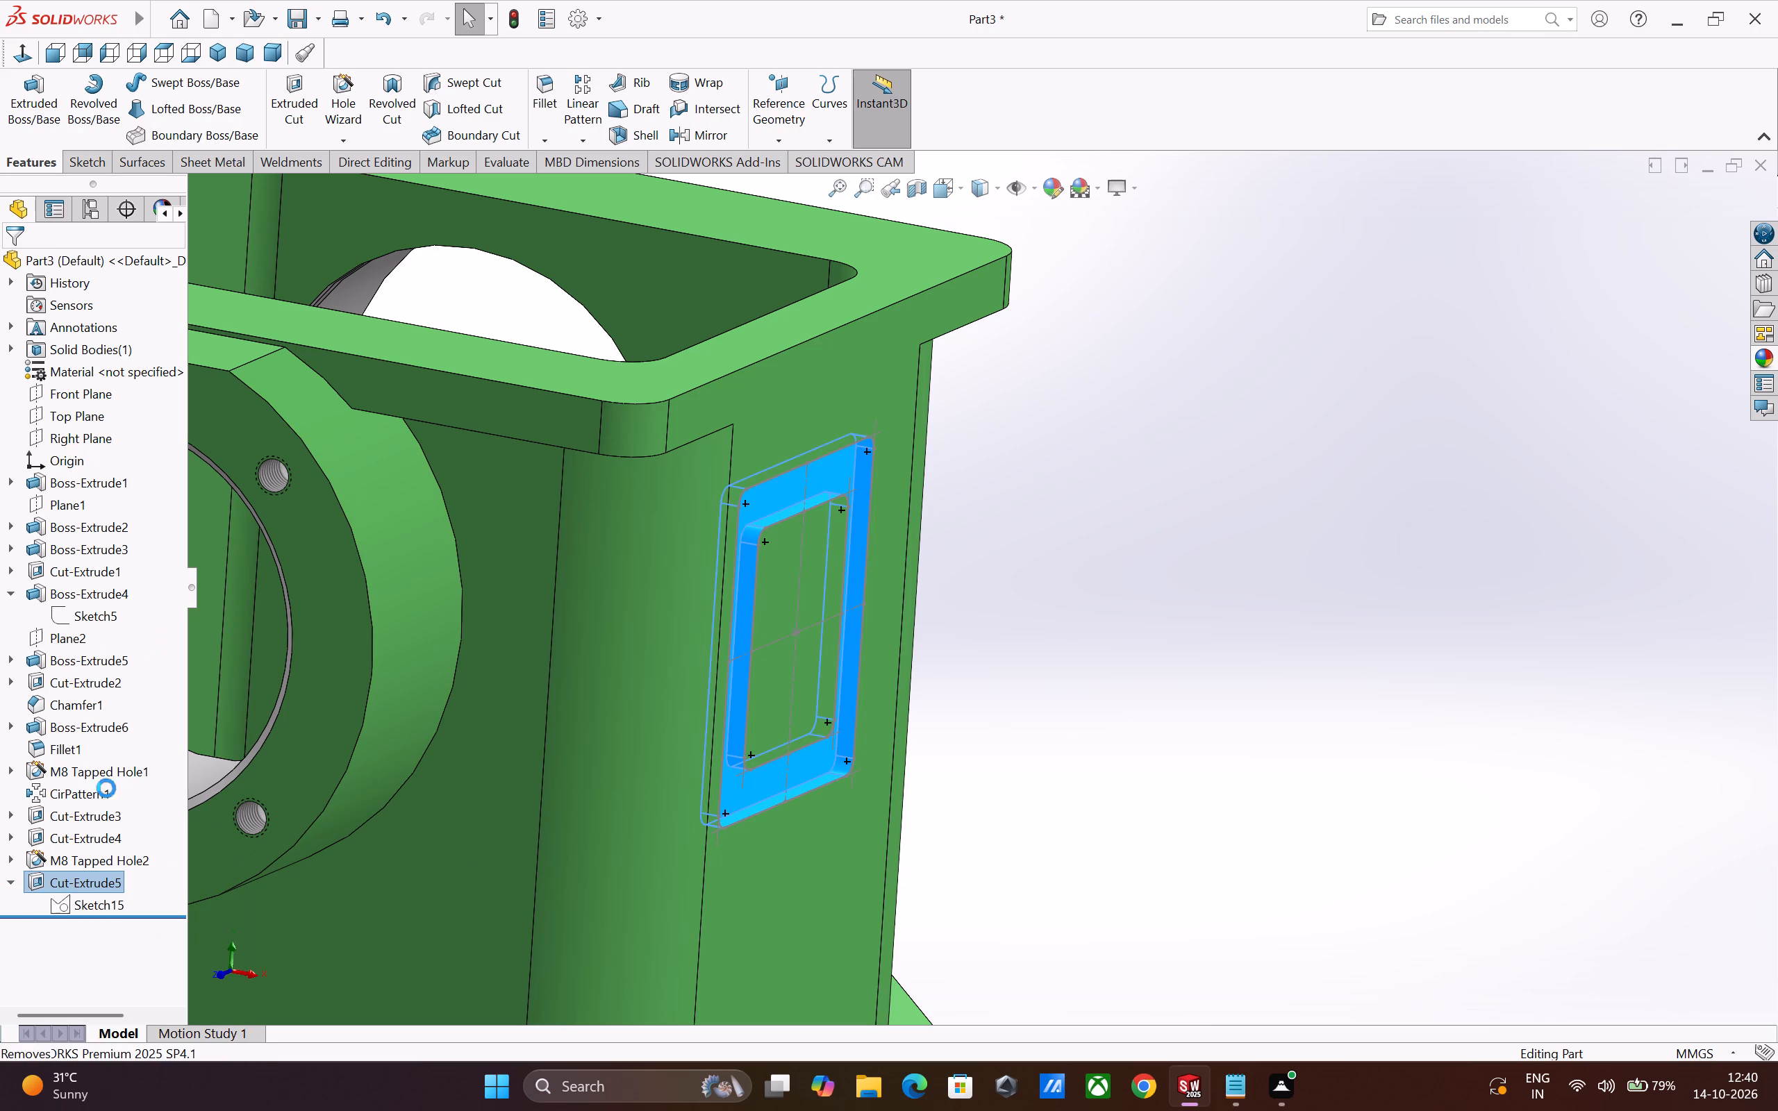
left_click(1037, 429)
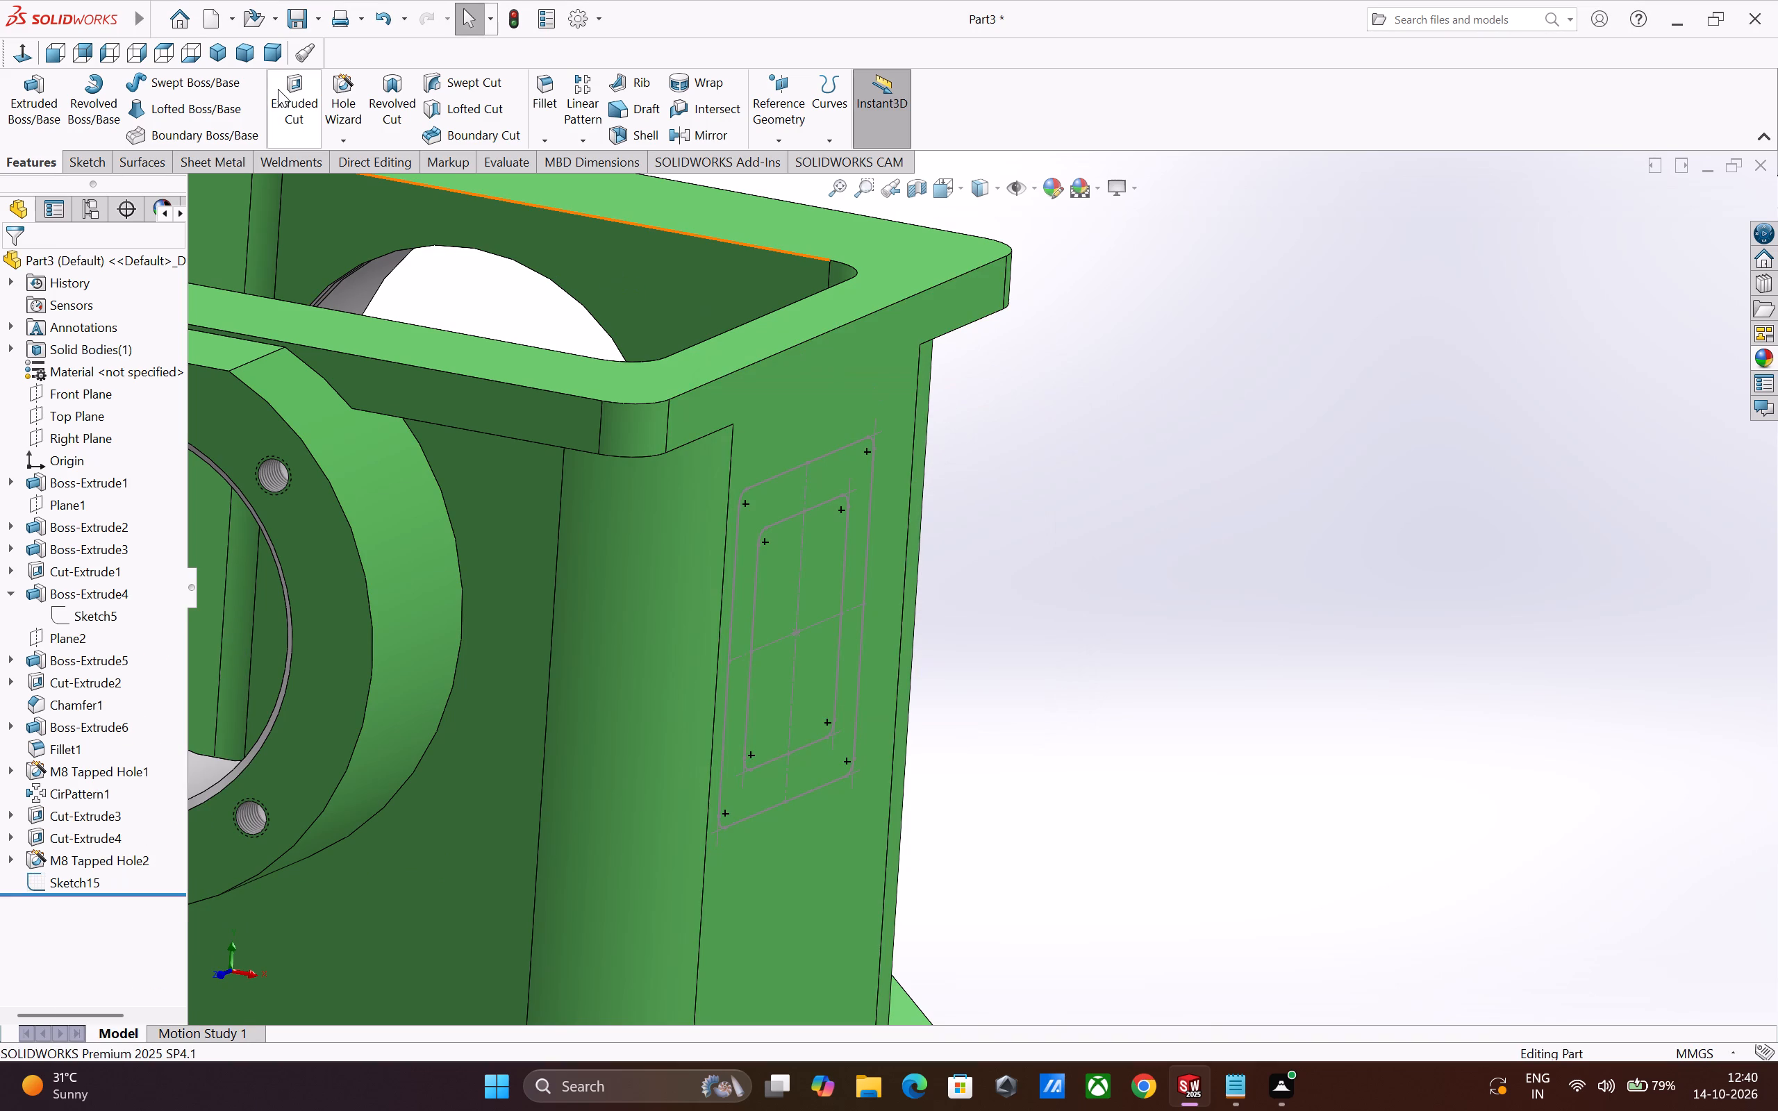
Start a blind Extruded Cut from the retained rounded-rectangle sketch, directed into the side wall, with a depth of 4 mm.
left_click(287, 104)
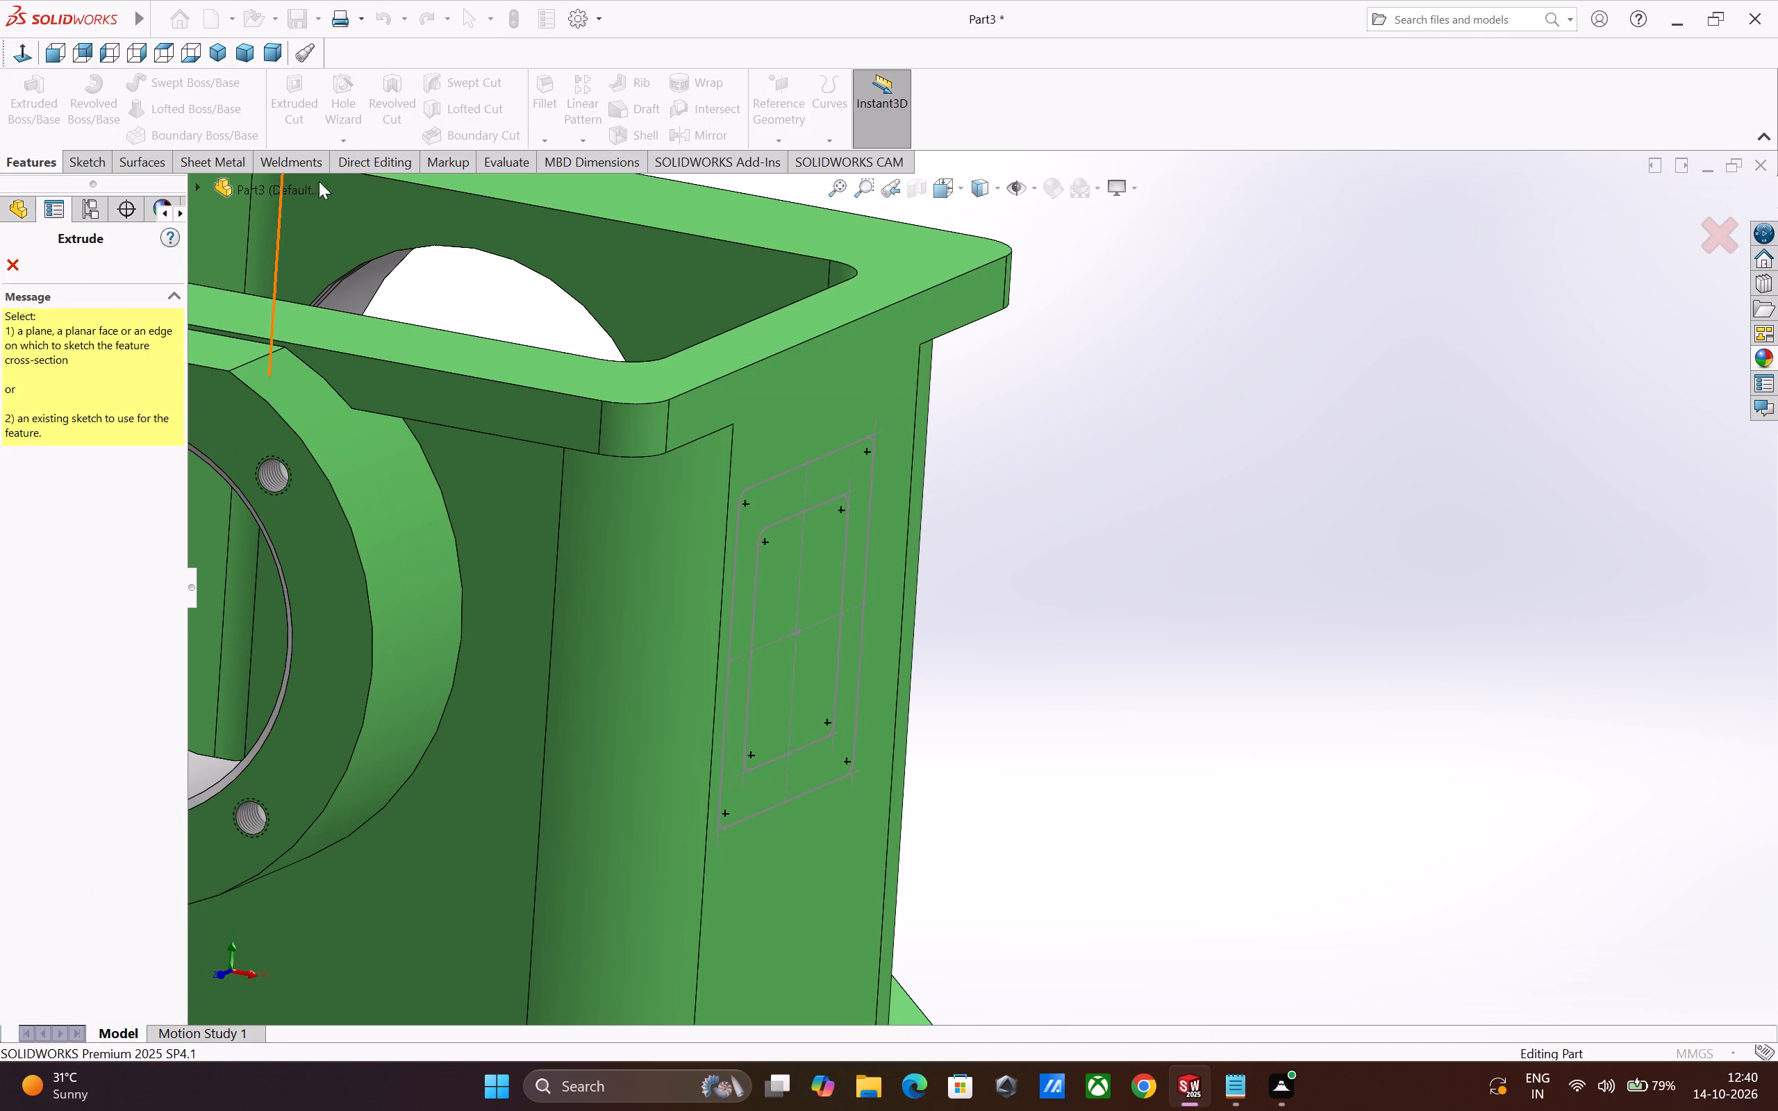
left_click(197, 188)
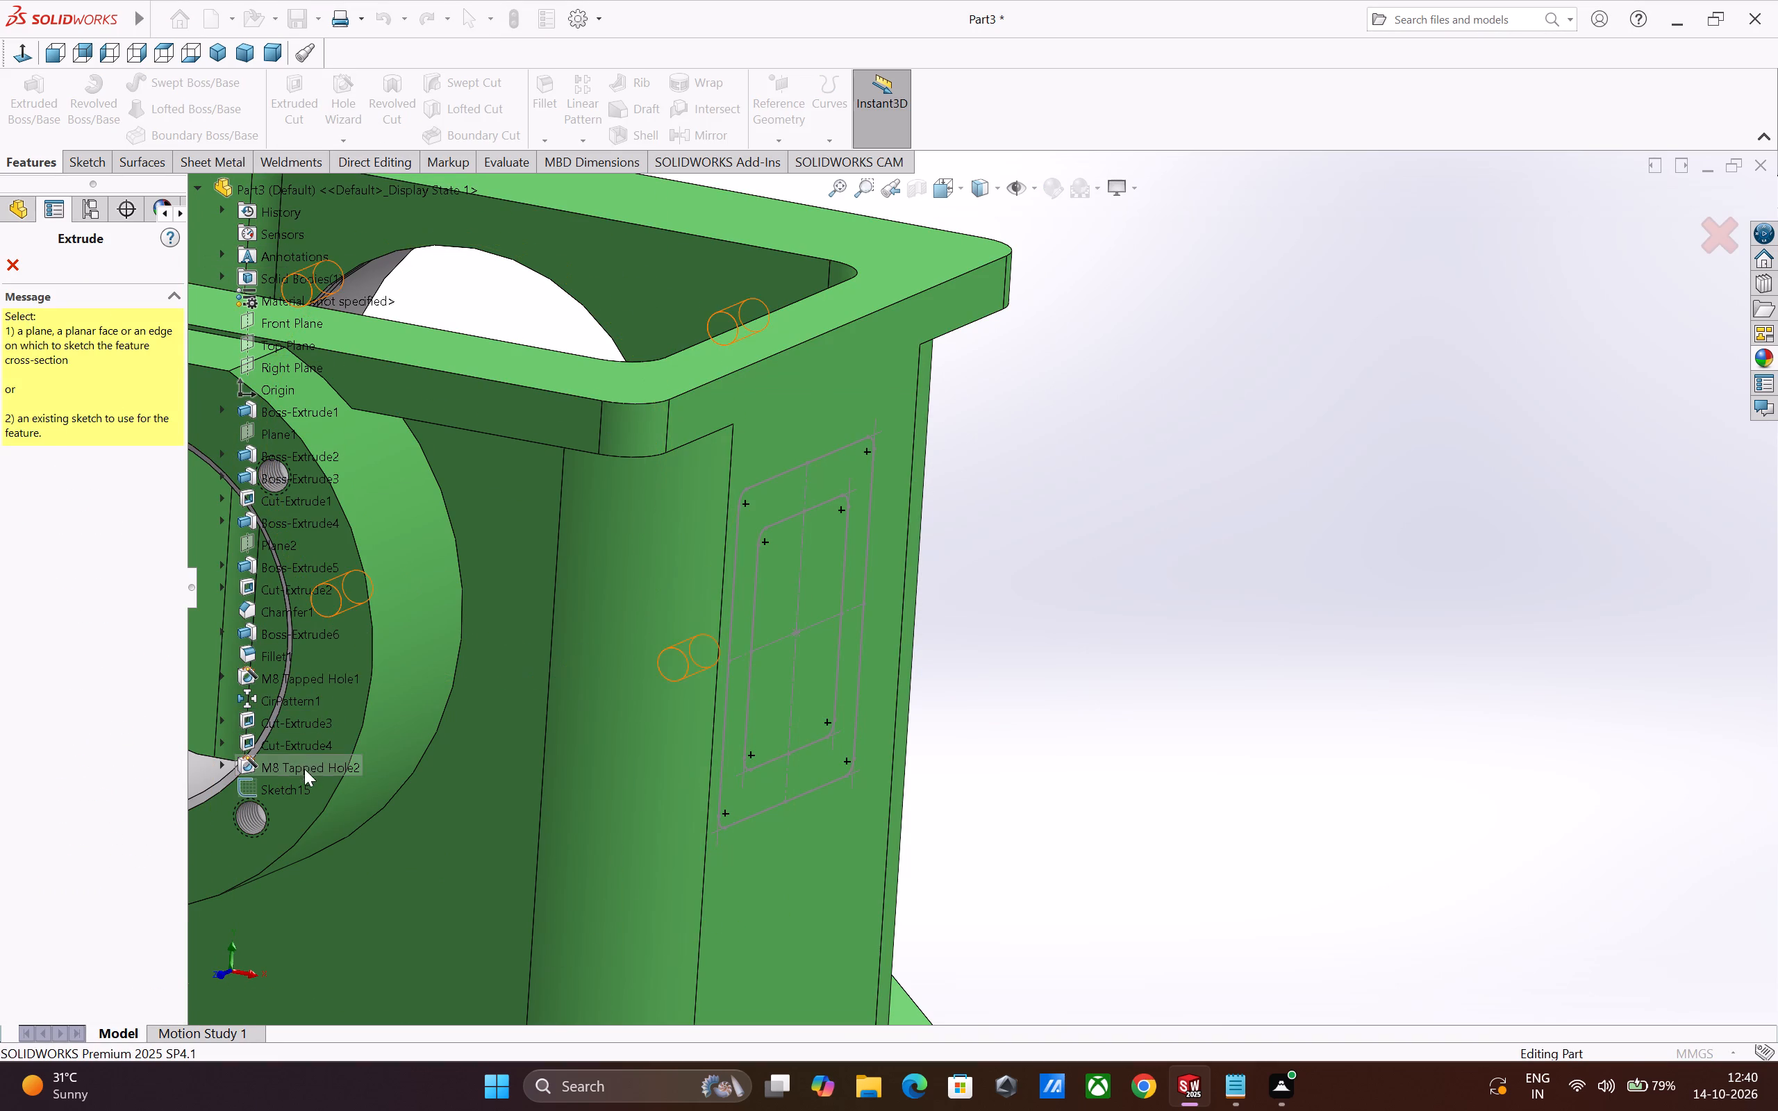
left_click(299, 787)
middle_click_drag(1010, 703, 986, 667)
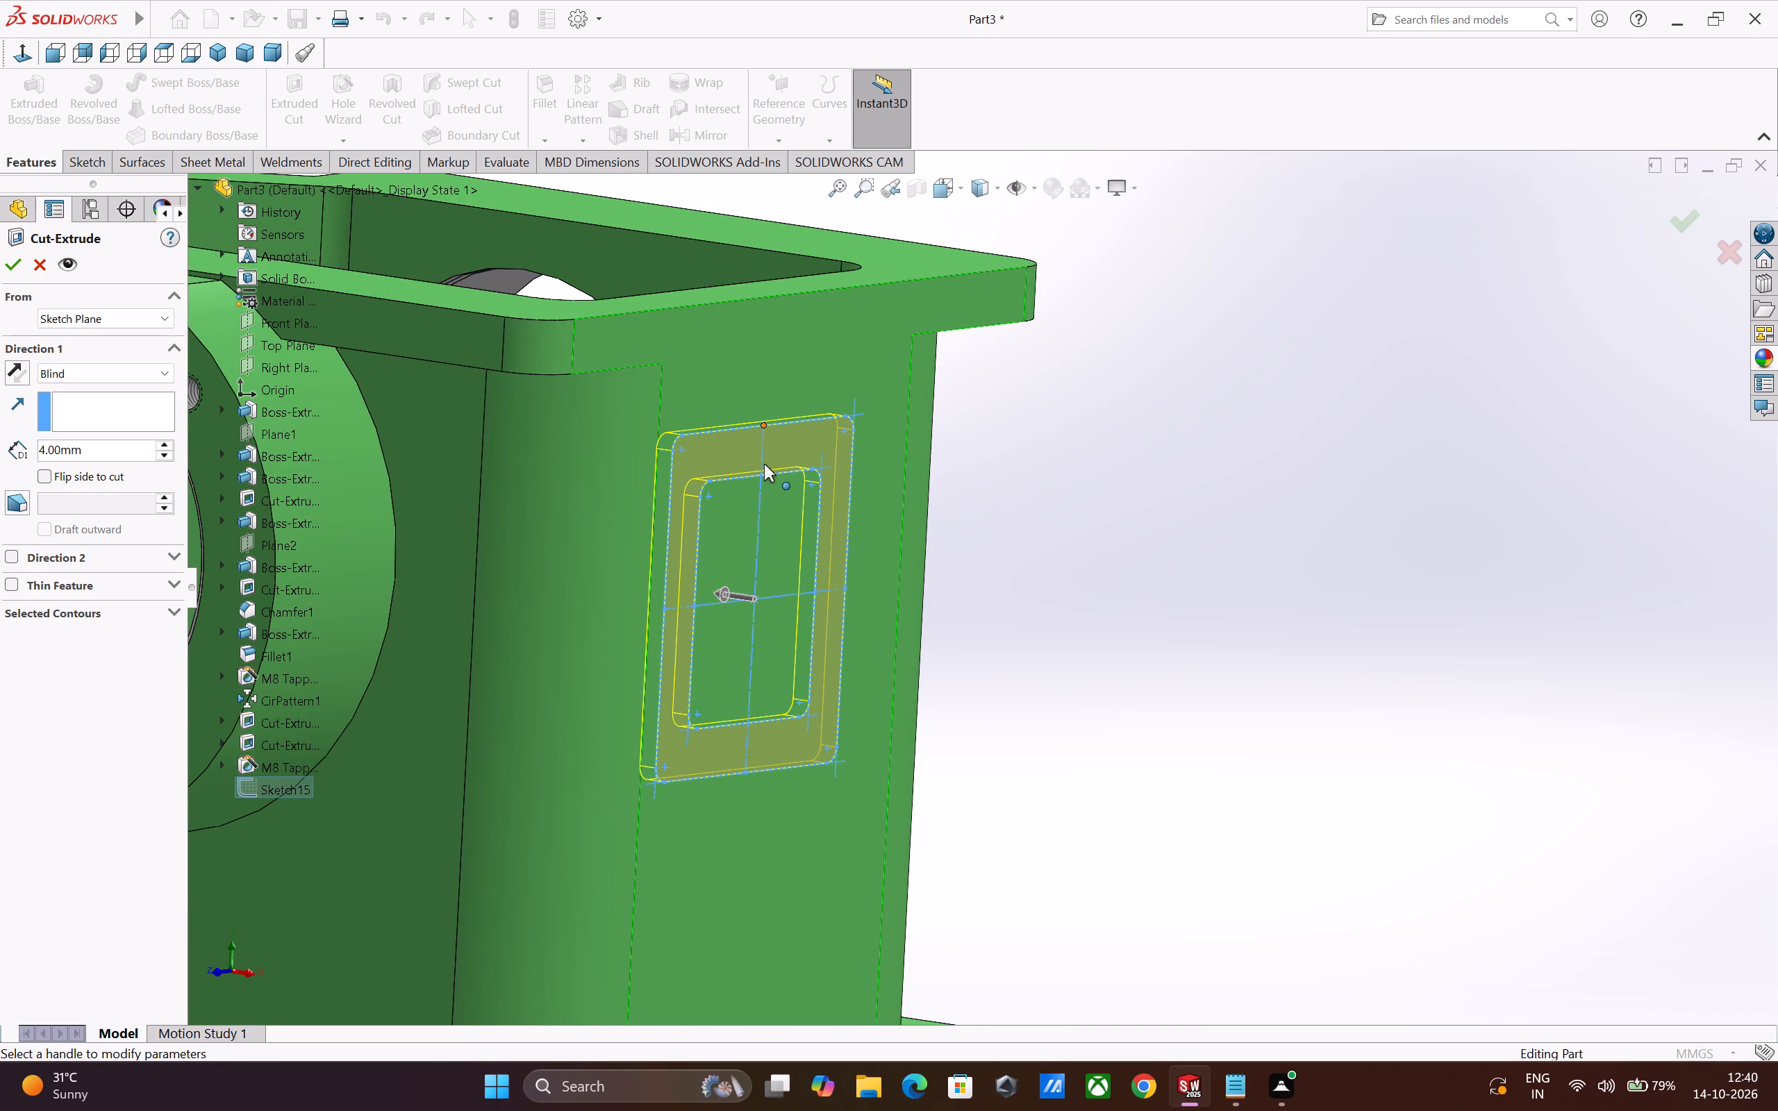
left_click(733, 452)
left_click(738, 567)
left_click_drag(717, 594, 909, 682)
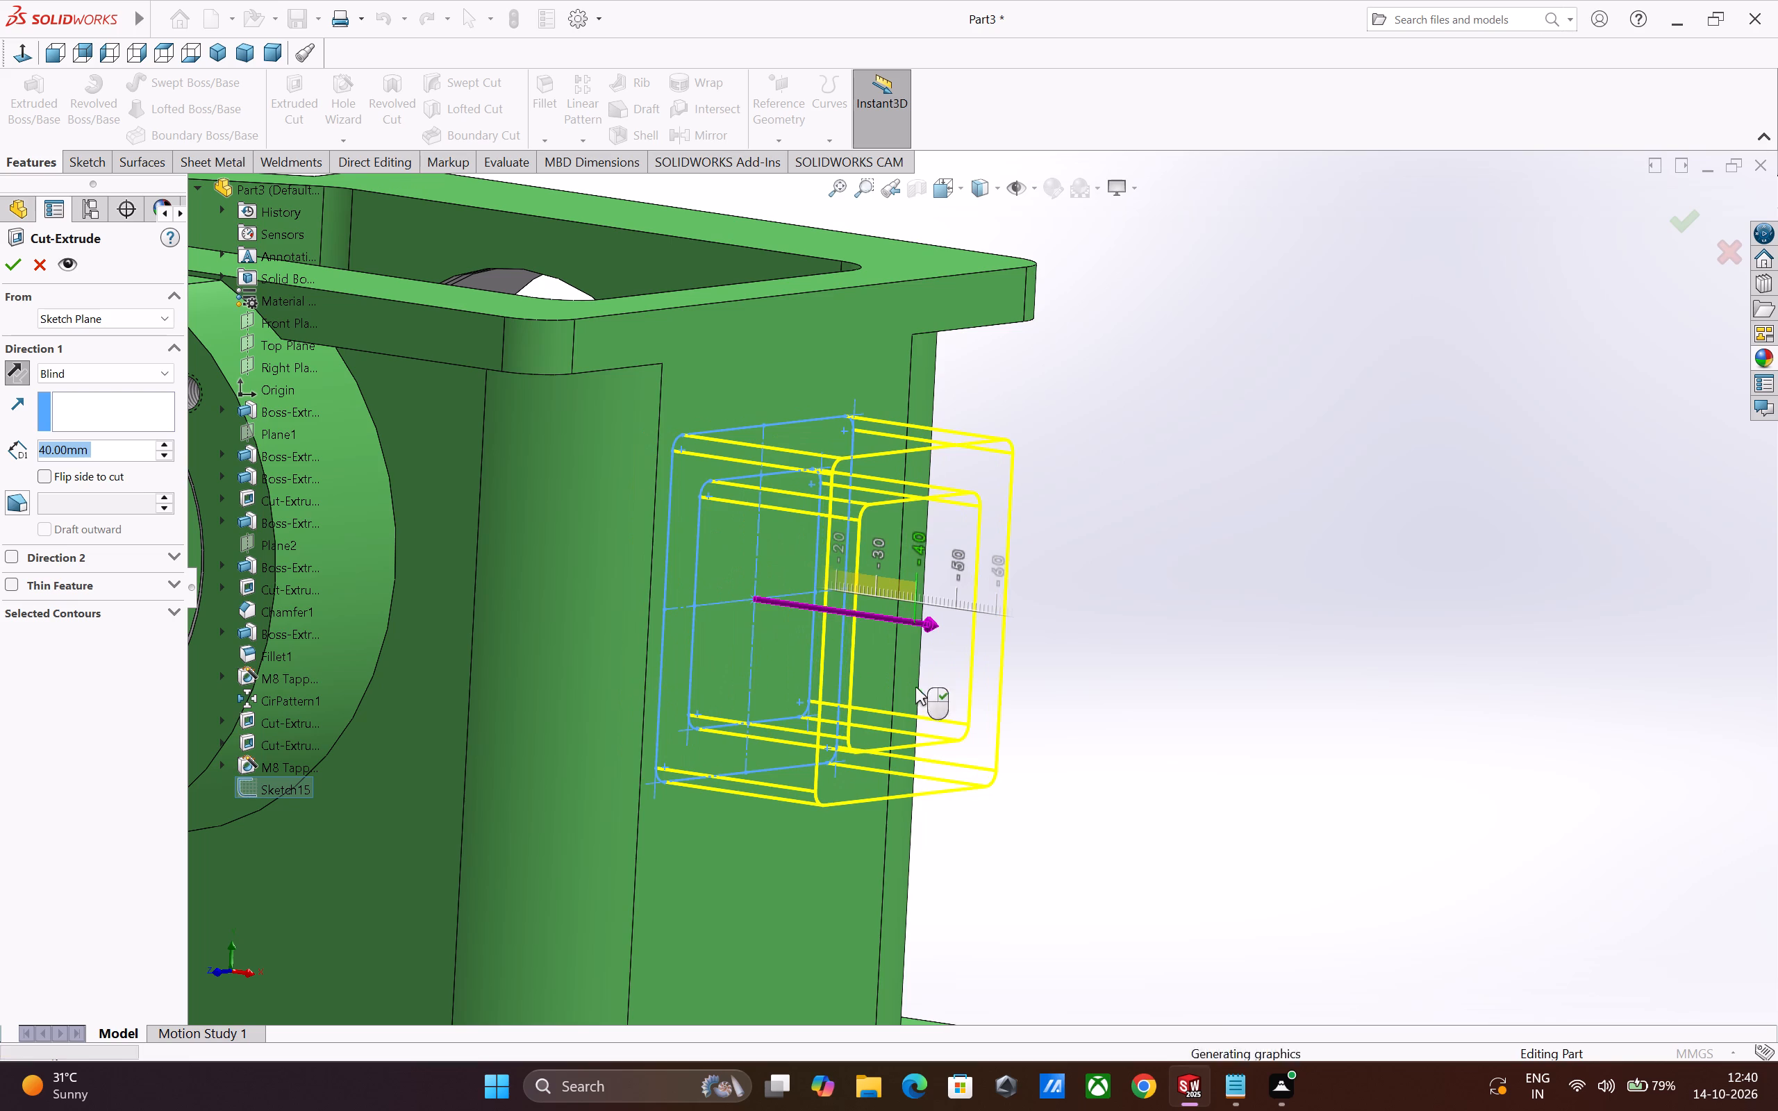
middle_click_drag(1211, 740, 1079, 719)
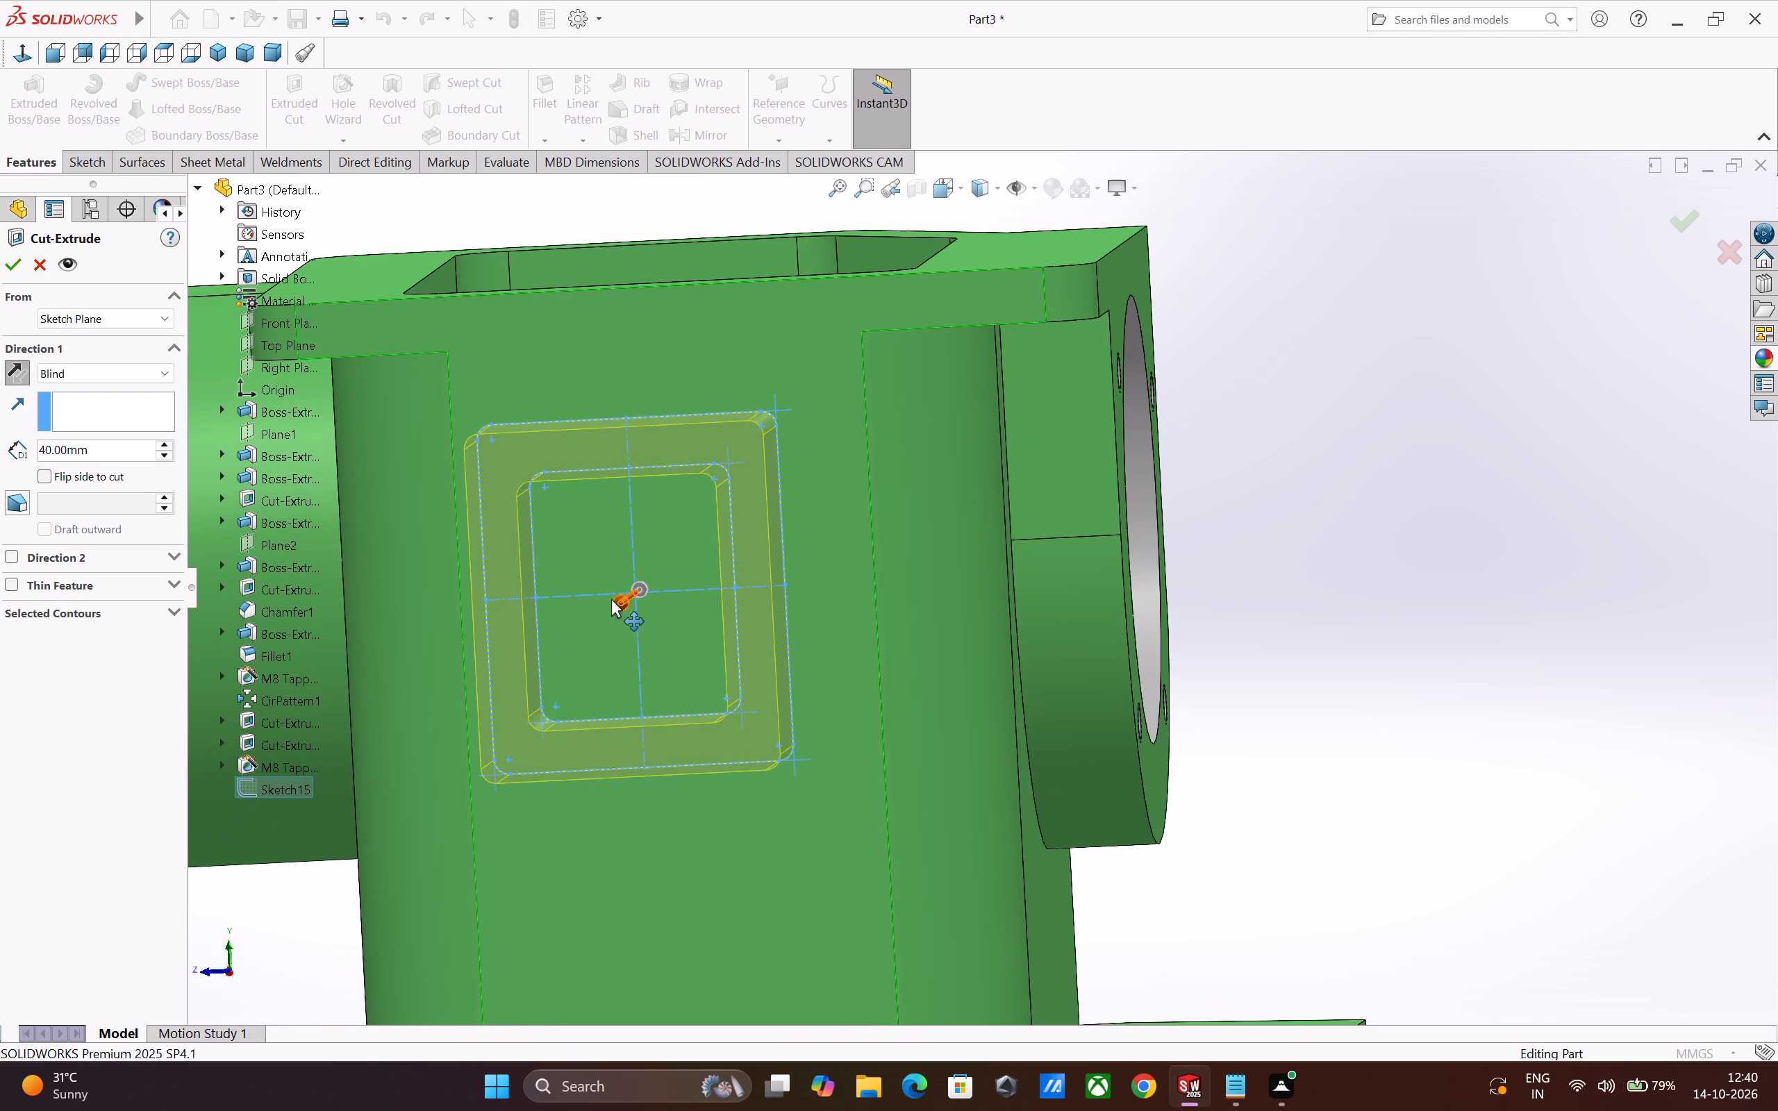
left_click_drag(617, 597, 644, 568)
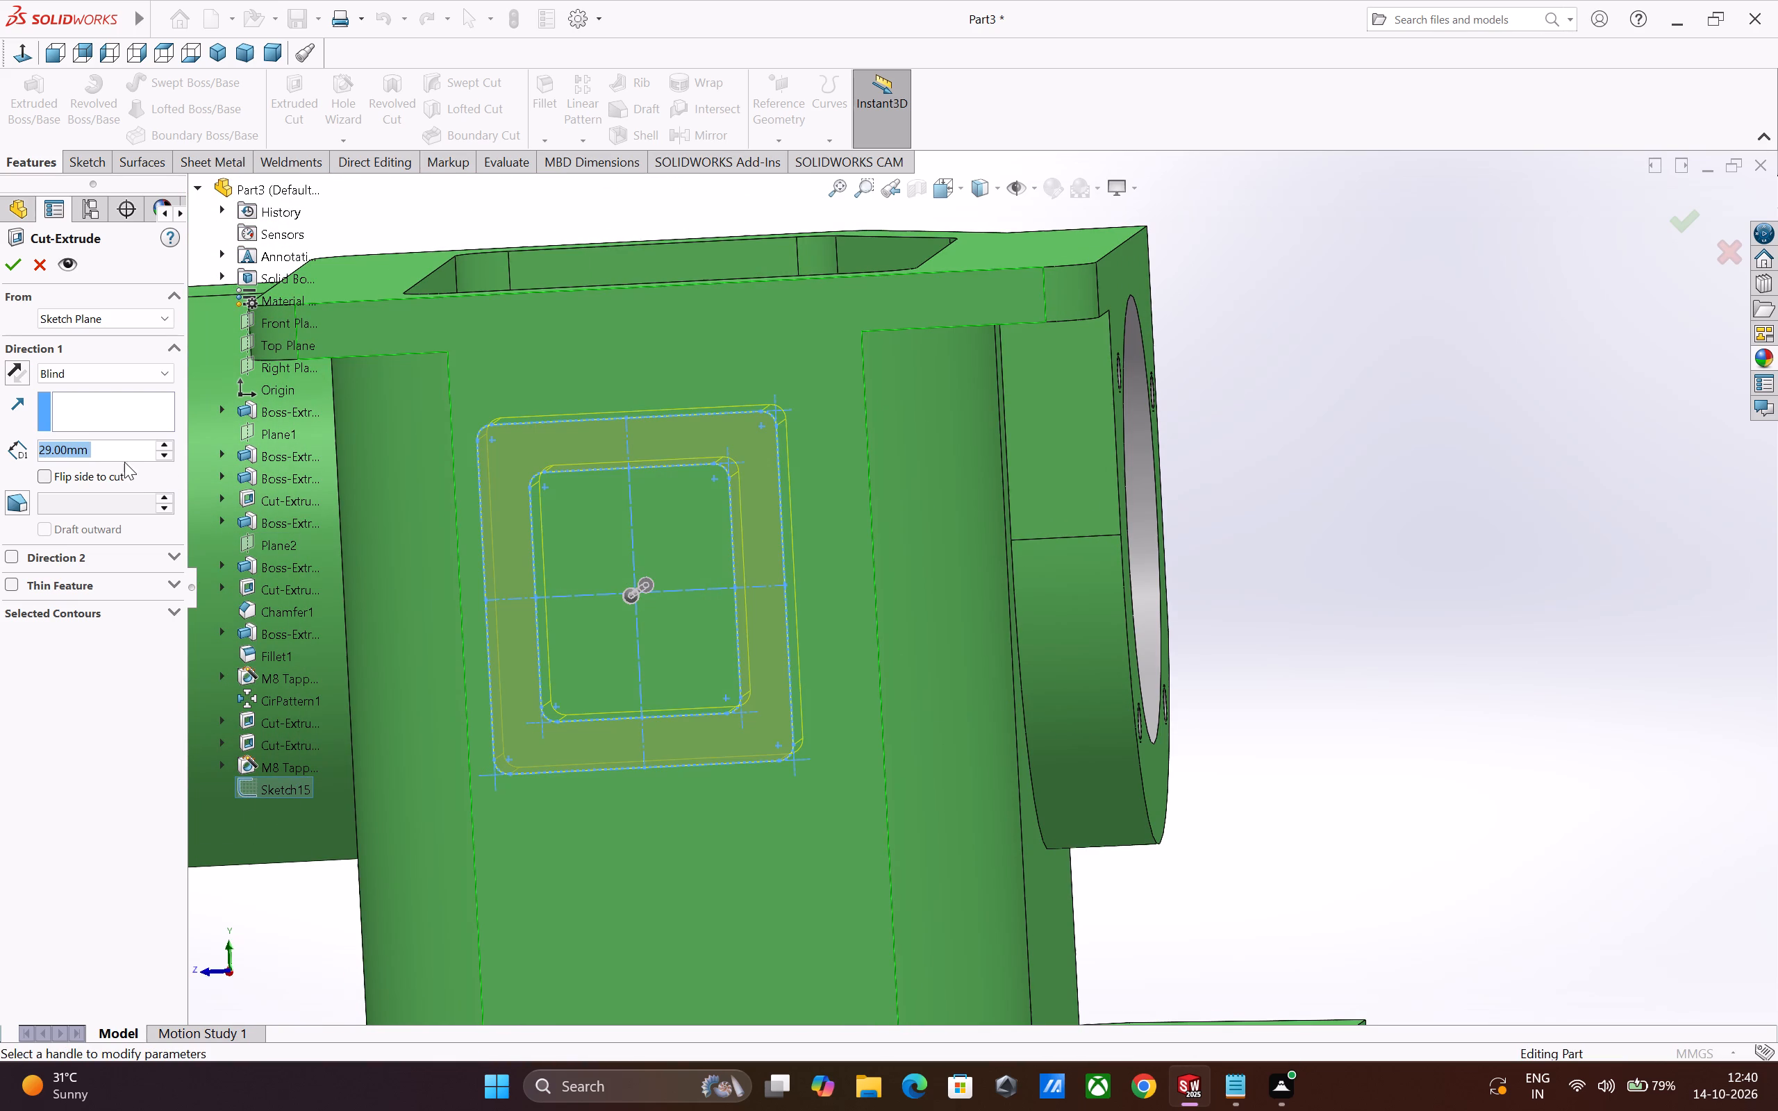
double_click(105, 451)
key("4")
key("Return")
Examine the frame cut's preview on the housing's side wall from several angles.
middle_click_drag(956, 690, 1065, 655)
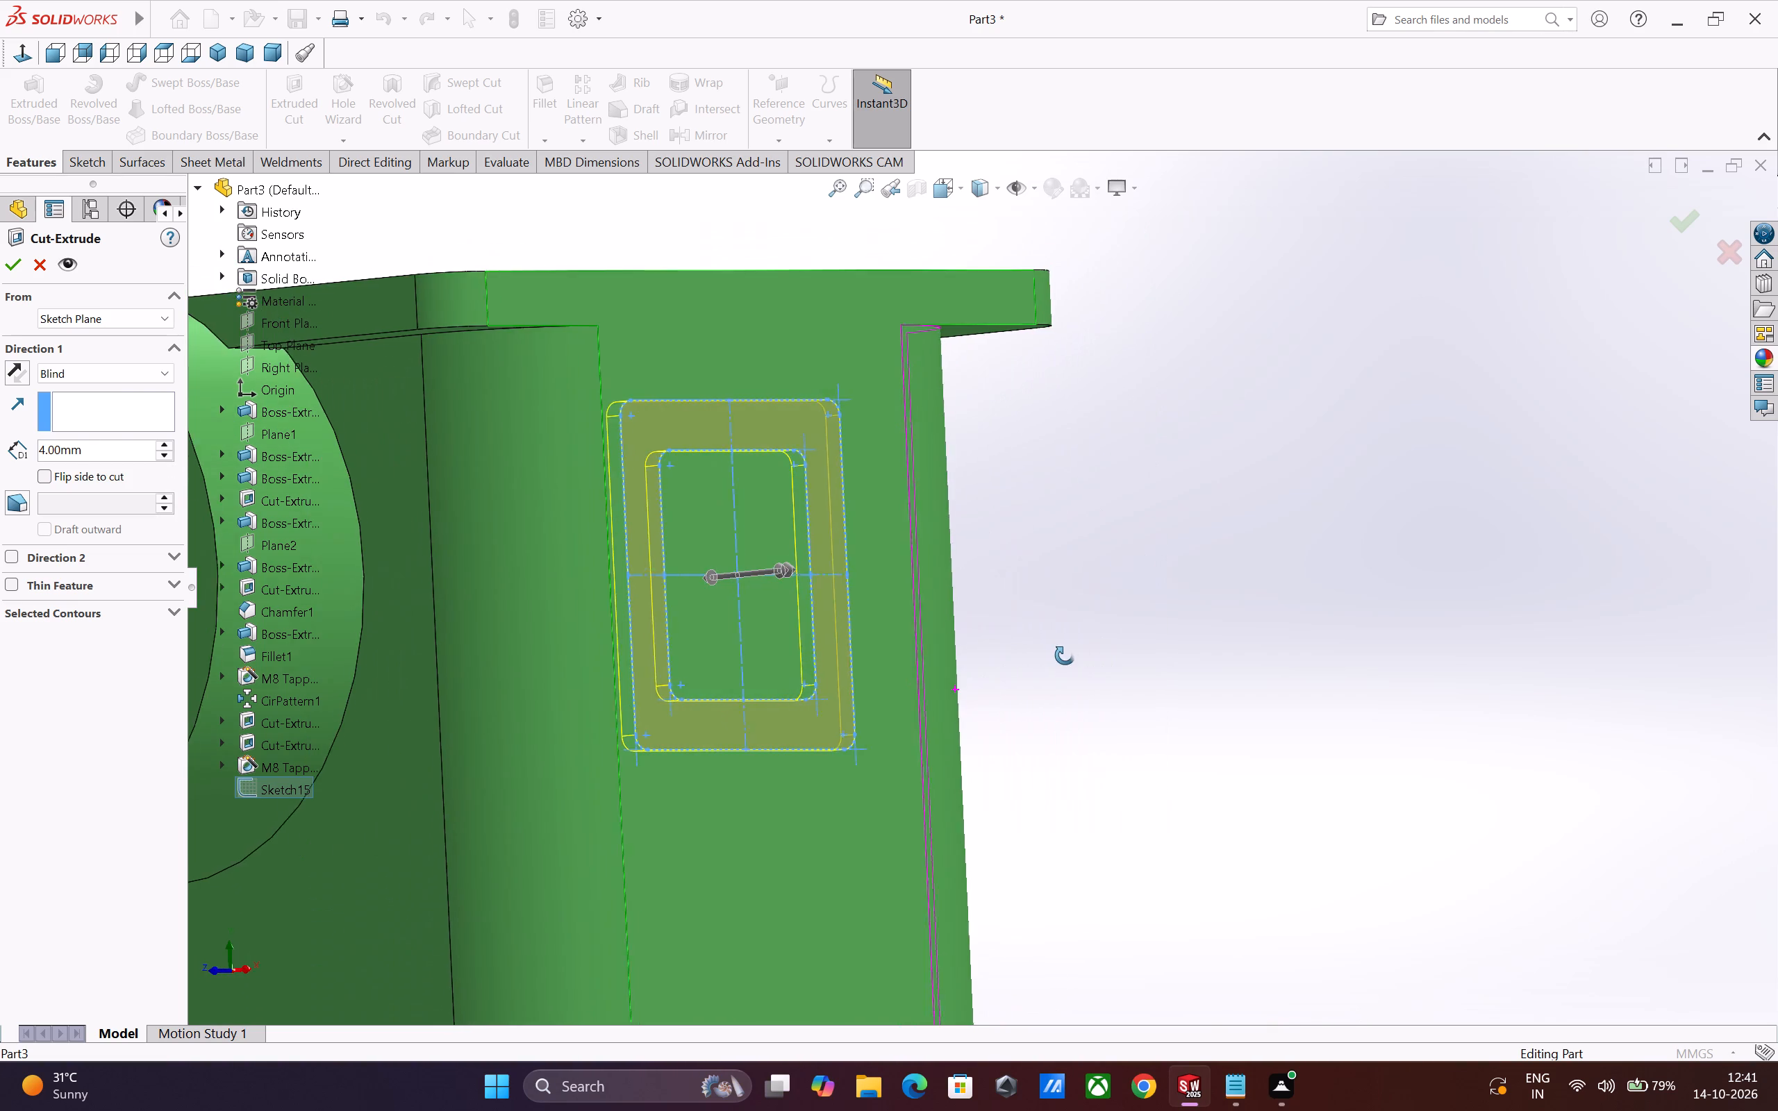
middle_click_drag(1065, 655, 1106, 653)
middle_click_drag(1126, 693, 1145, 791)
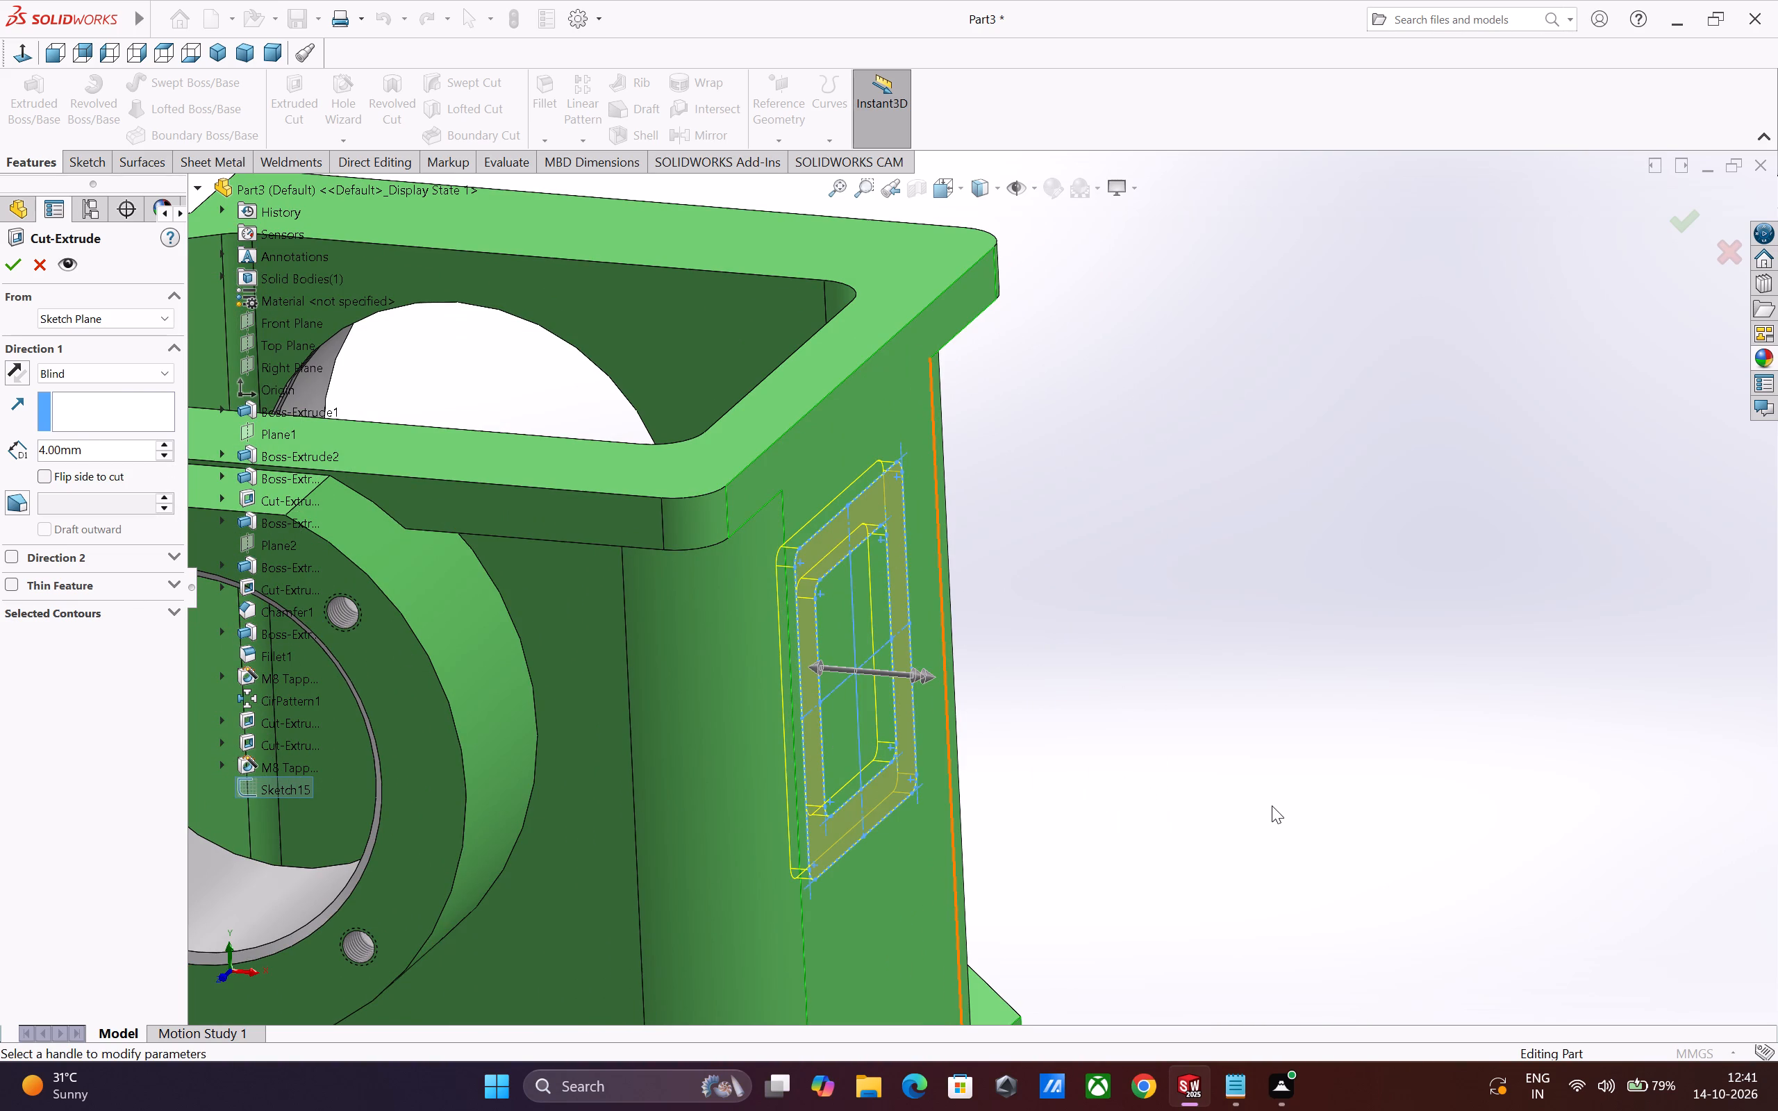
middle_click_drag(1272, 805, 1251, 815)
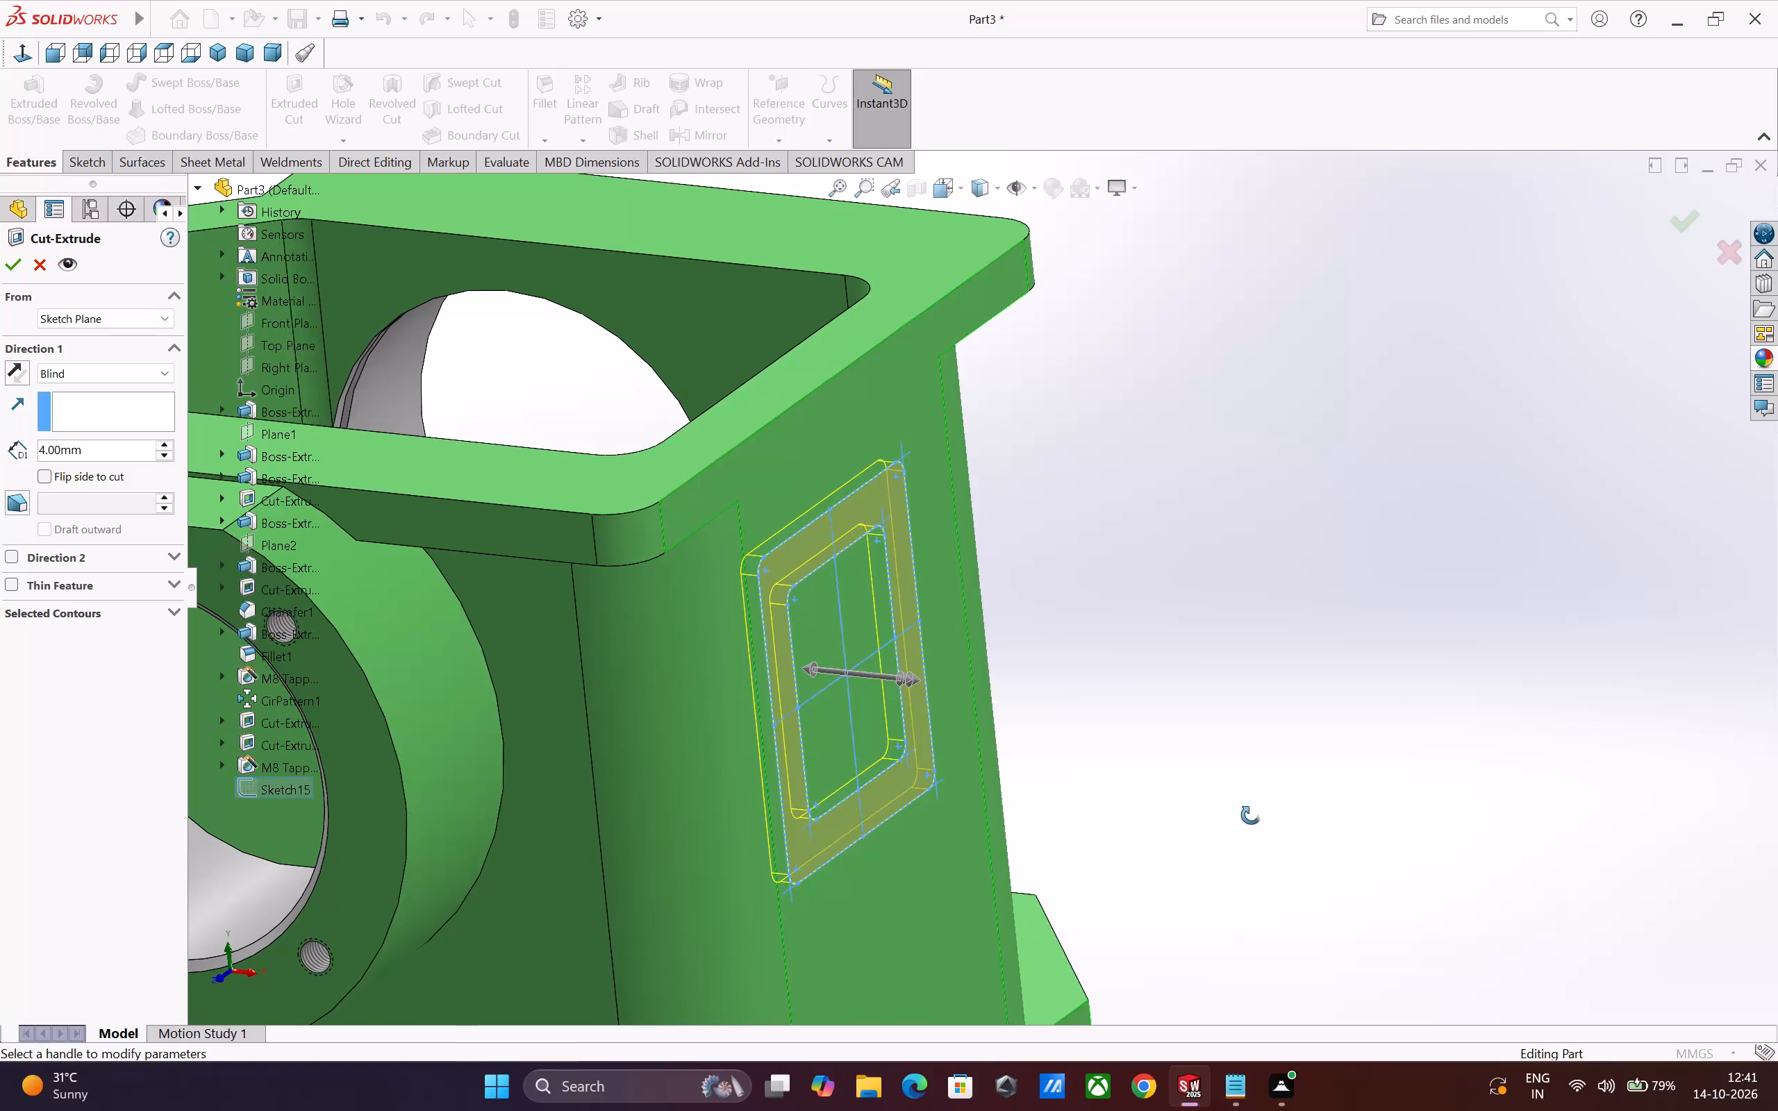
middle_click_drag(1251, 815, 1250, 815)
scroll(1332, 783, "up", 1)
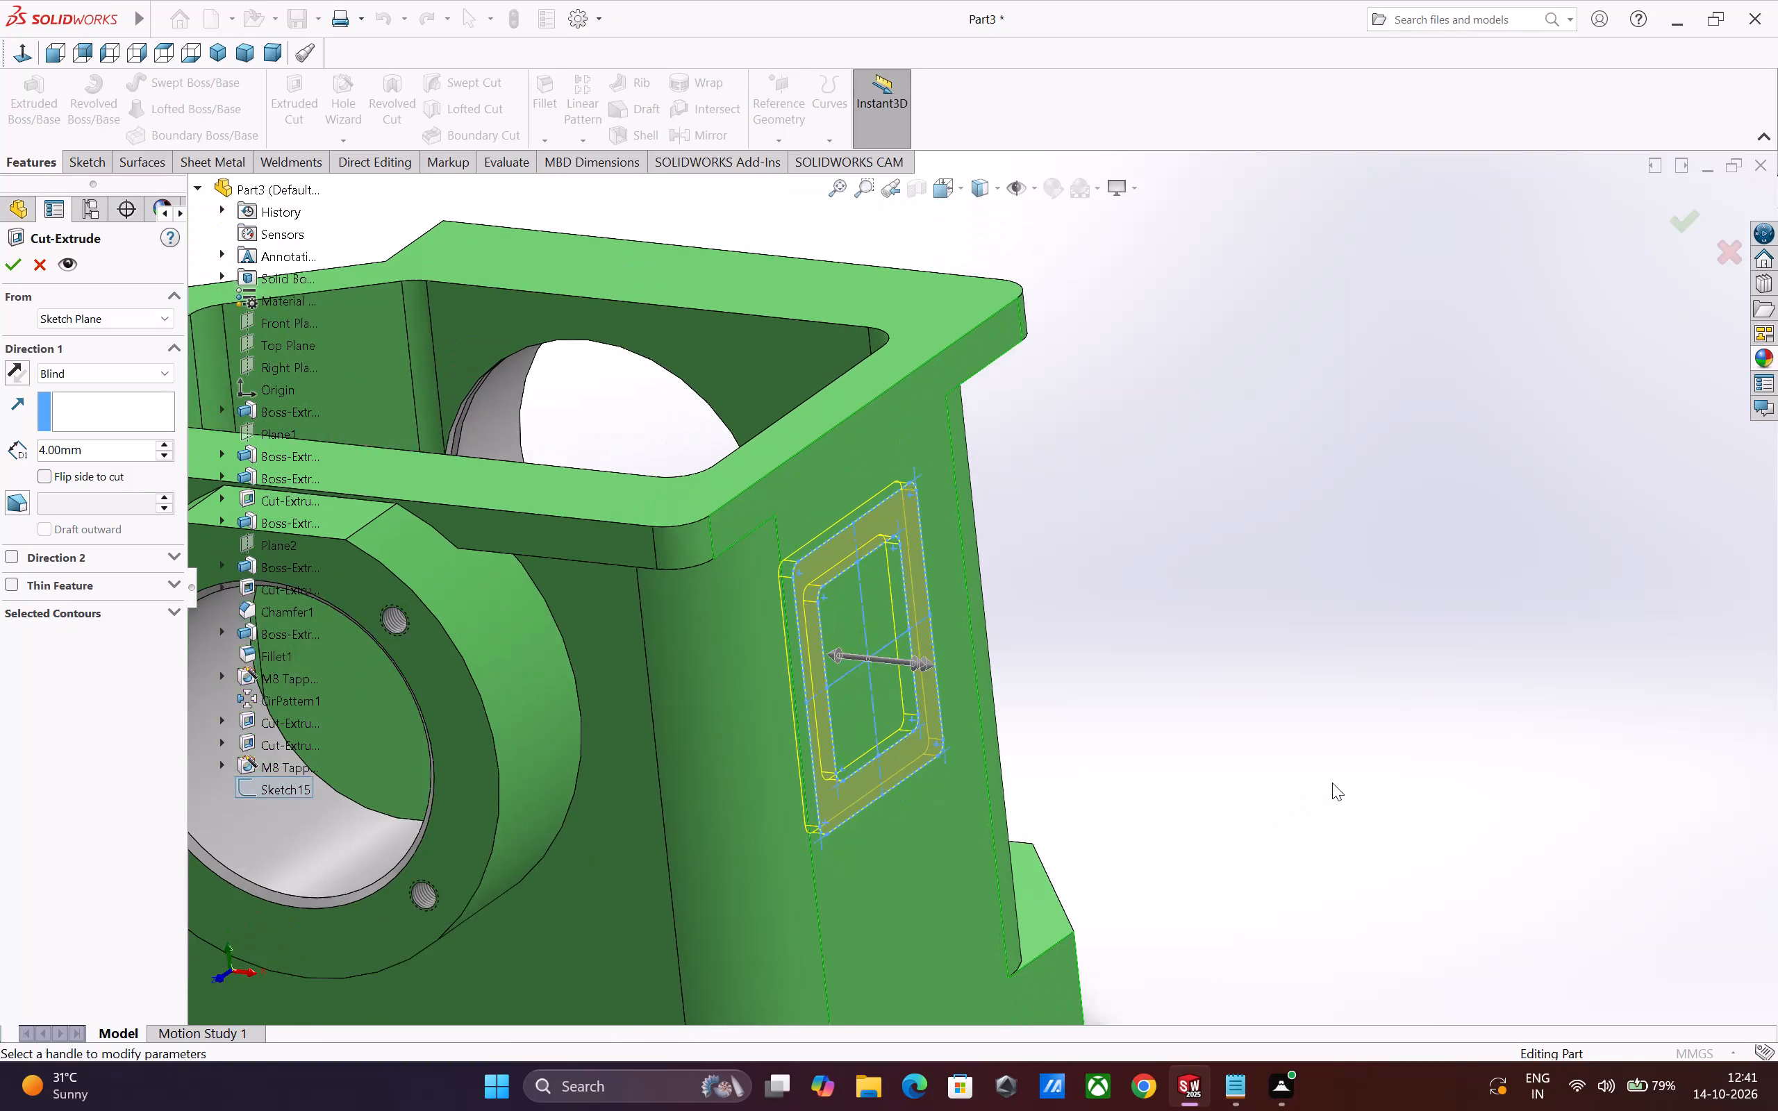
scroll(1332, 783, "up", 1)
middle_click_drag(1333, 784, 1302, 802)
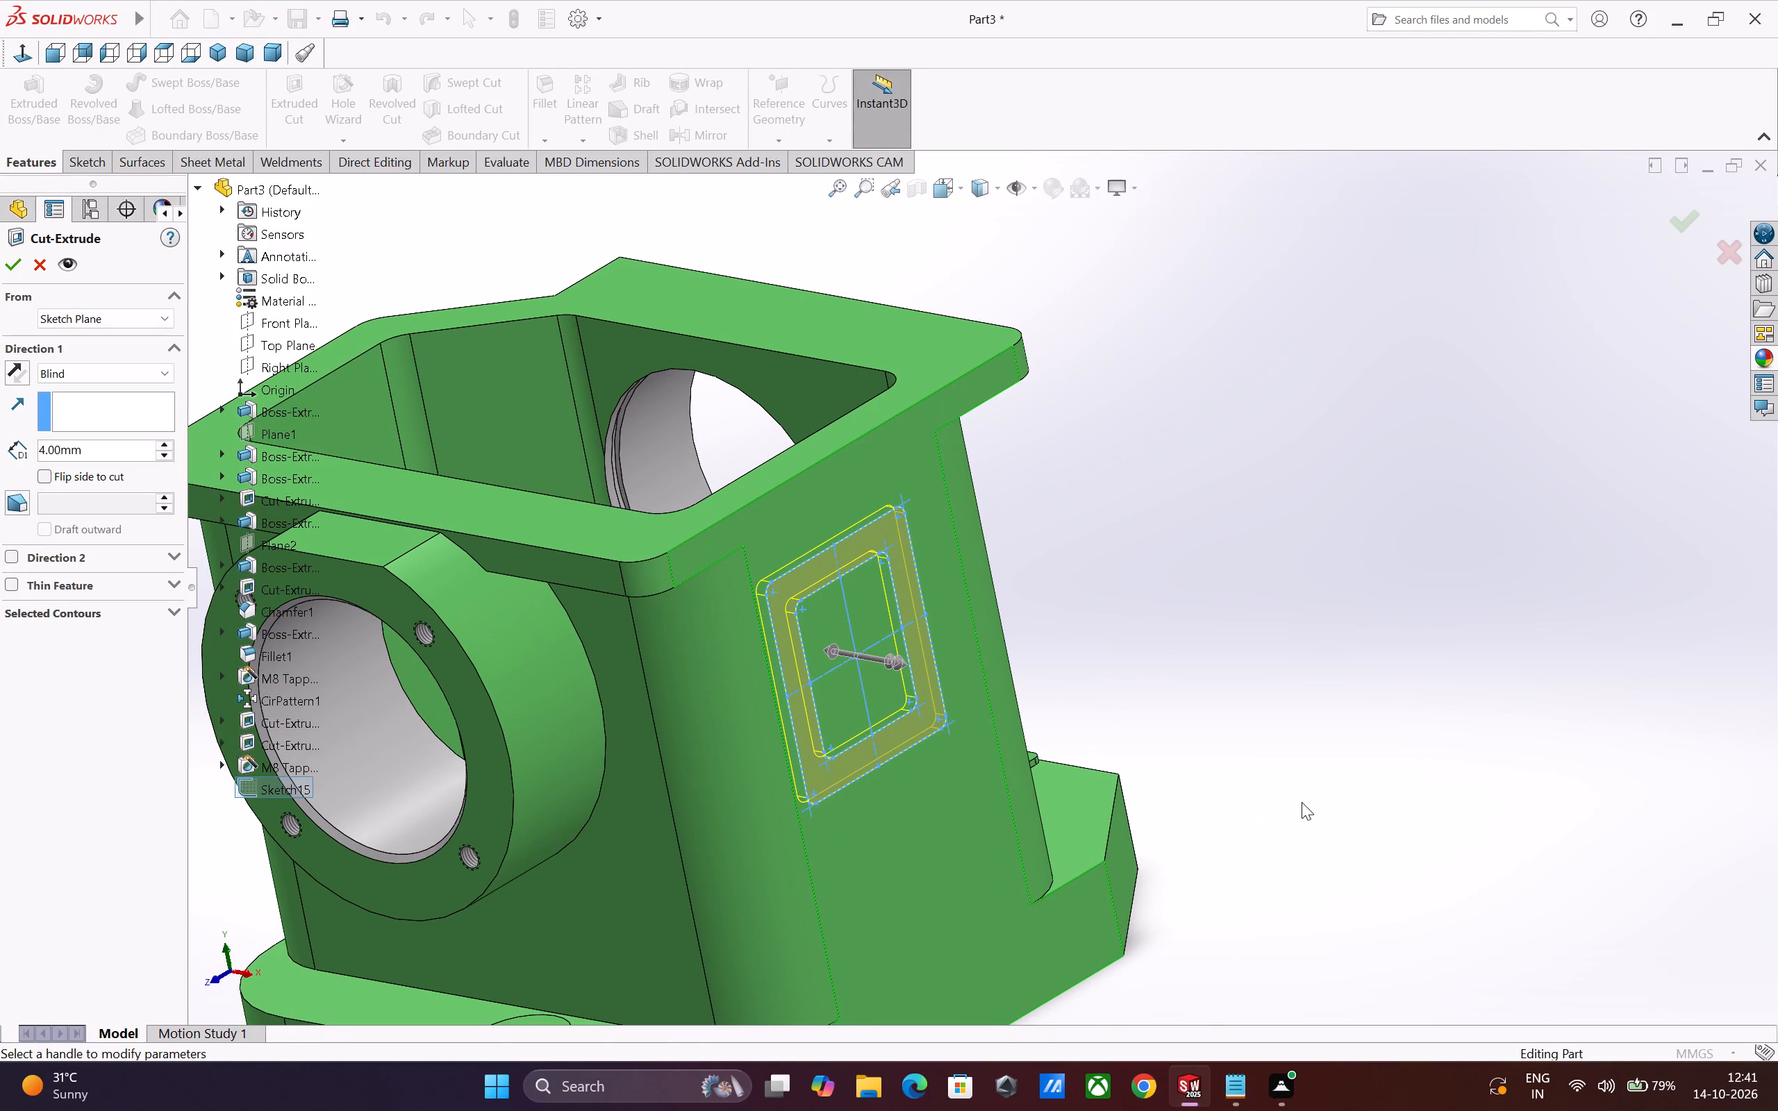
middle_click_drag(1250, 667, 1284, 702)
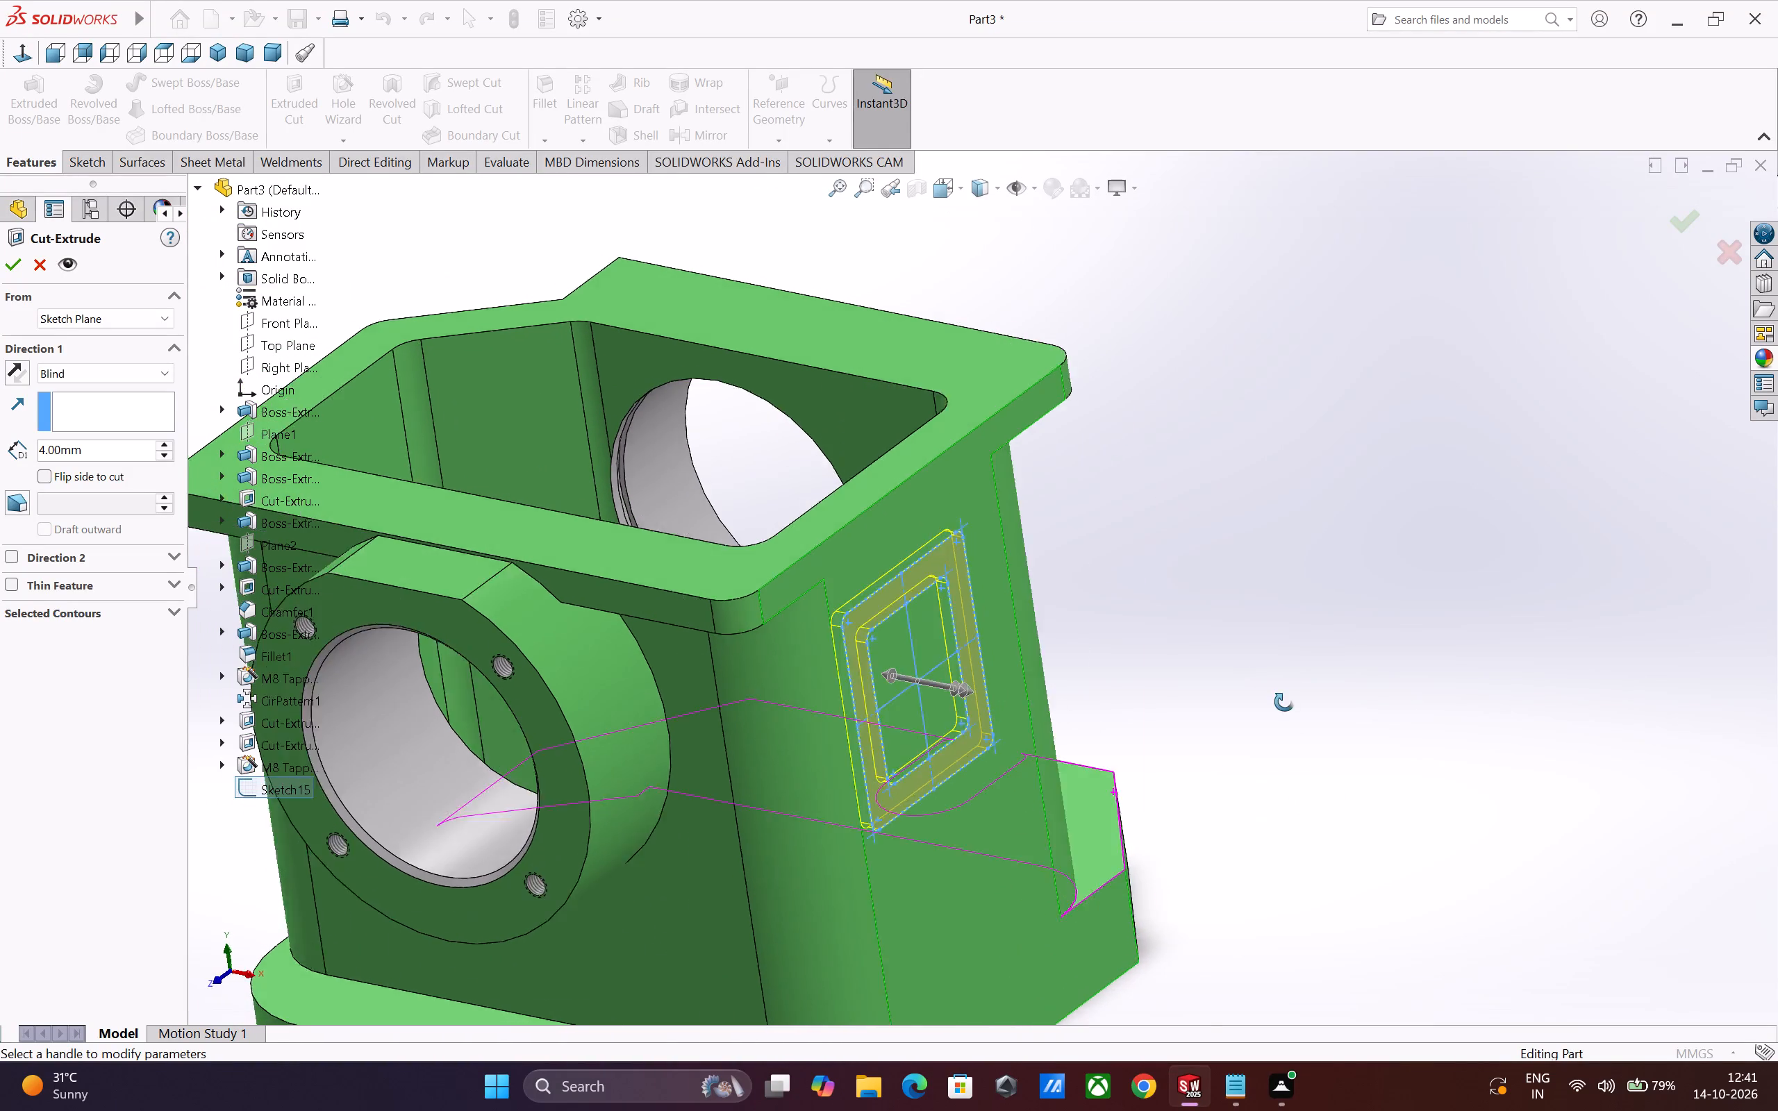
middle_click_drag(1284, 702, 1317, 740)
middle_click_drag(1311, 739, 1029, 763)
scroll(1041, 765, "up", 3)
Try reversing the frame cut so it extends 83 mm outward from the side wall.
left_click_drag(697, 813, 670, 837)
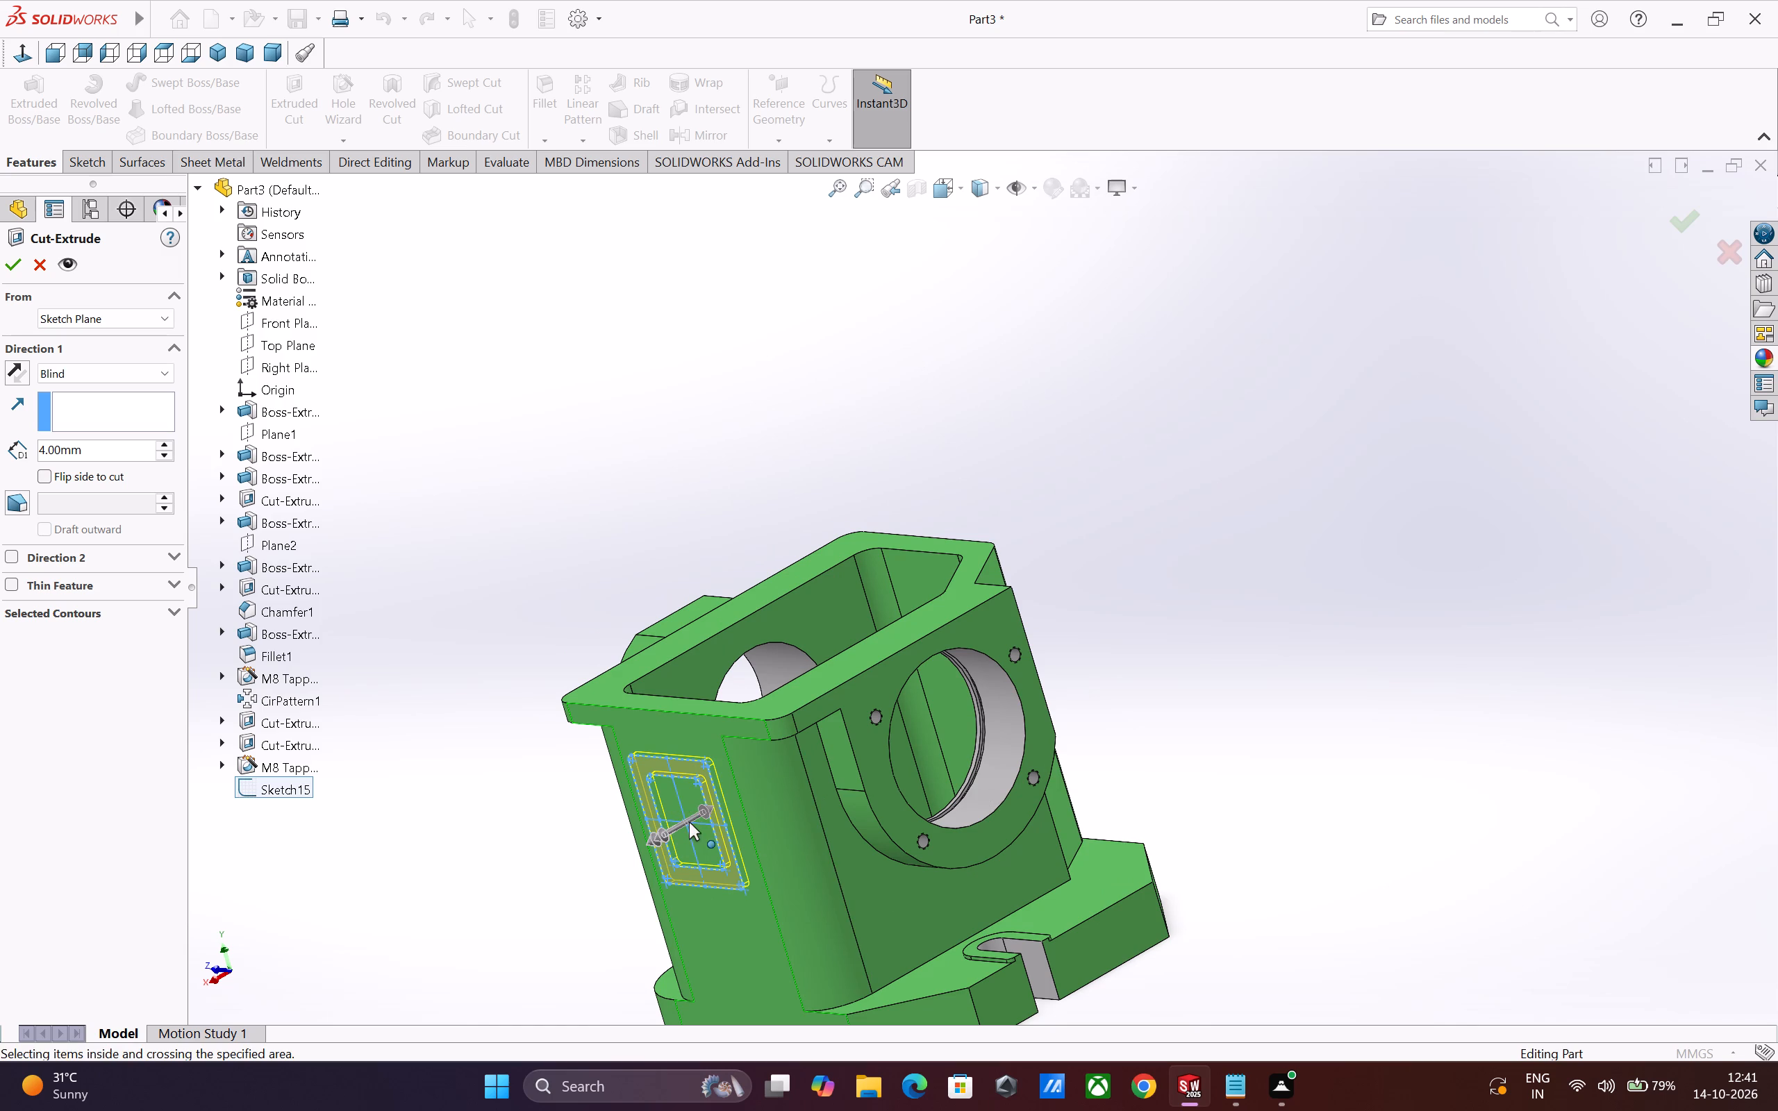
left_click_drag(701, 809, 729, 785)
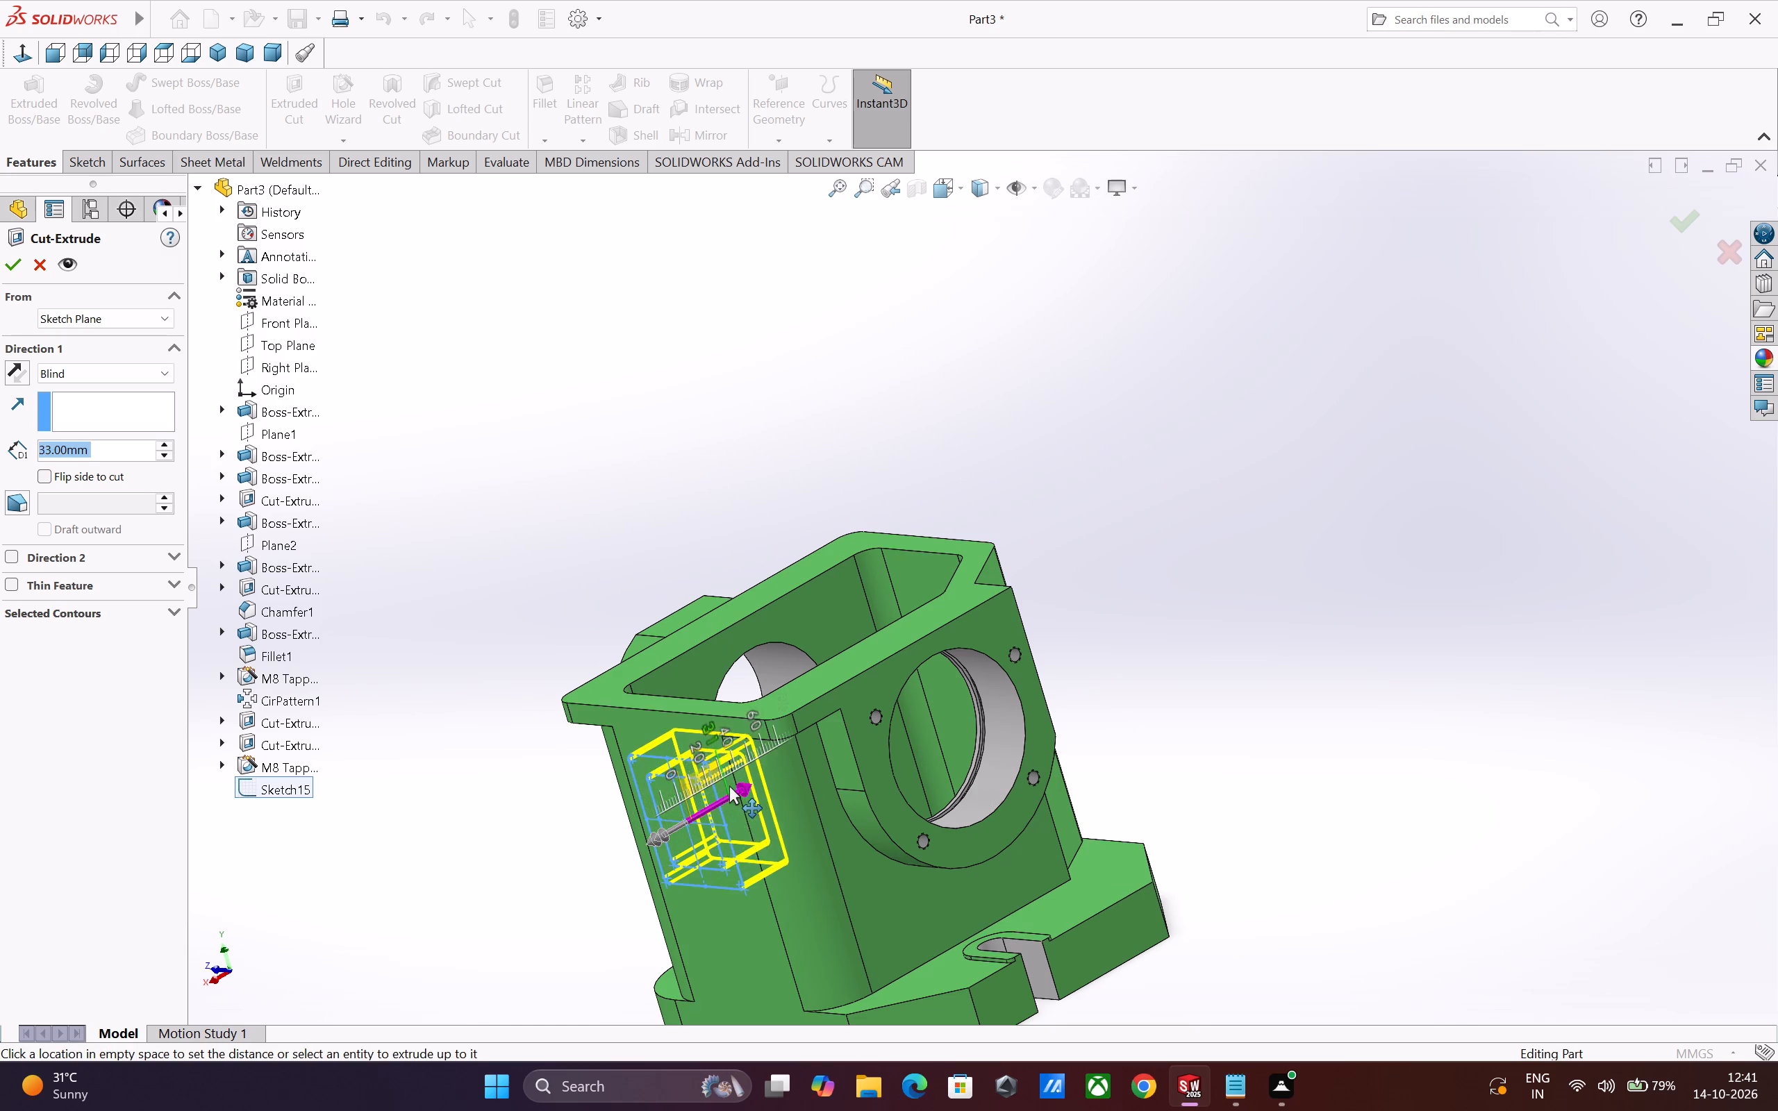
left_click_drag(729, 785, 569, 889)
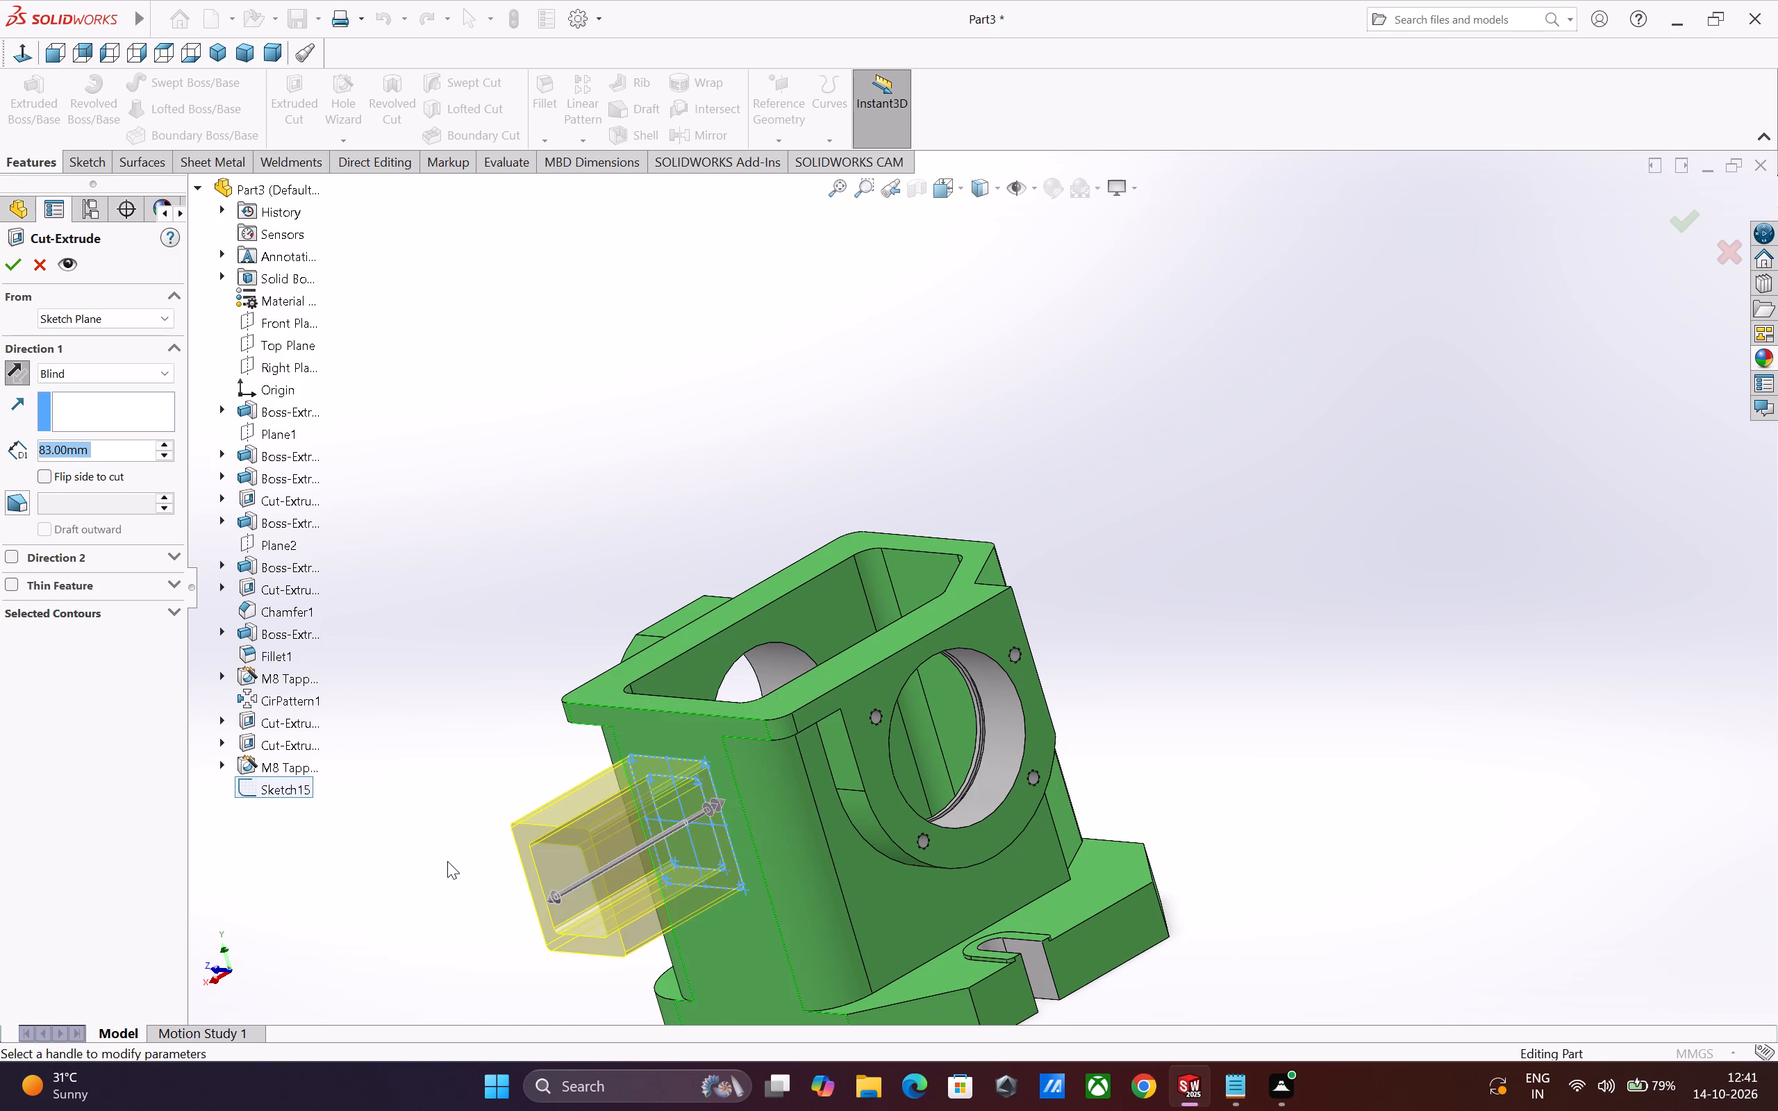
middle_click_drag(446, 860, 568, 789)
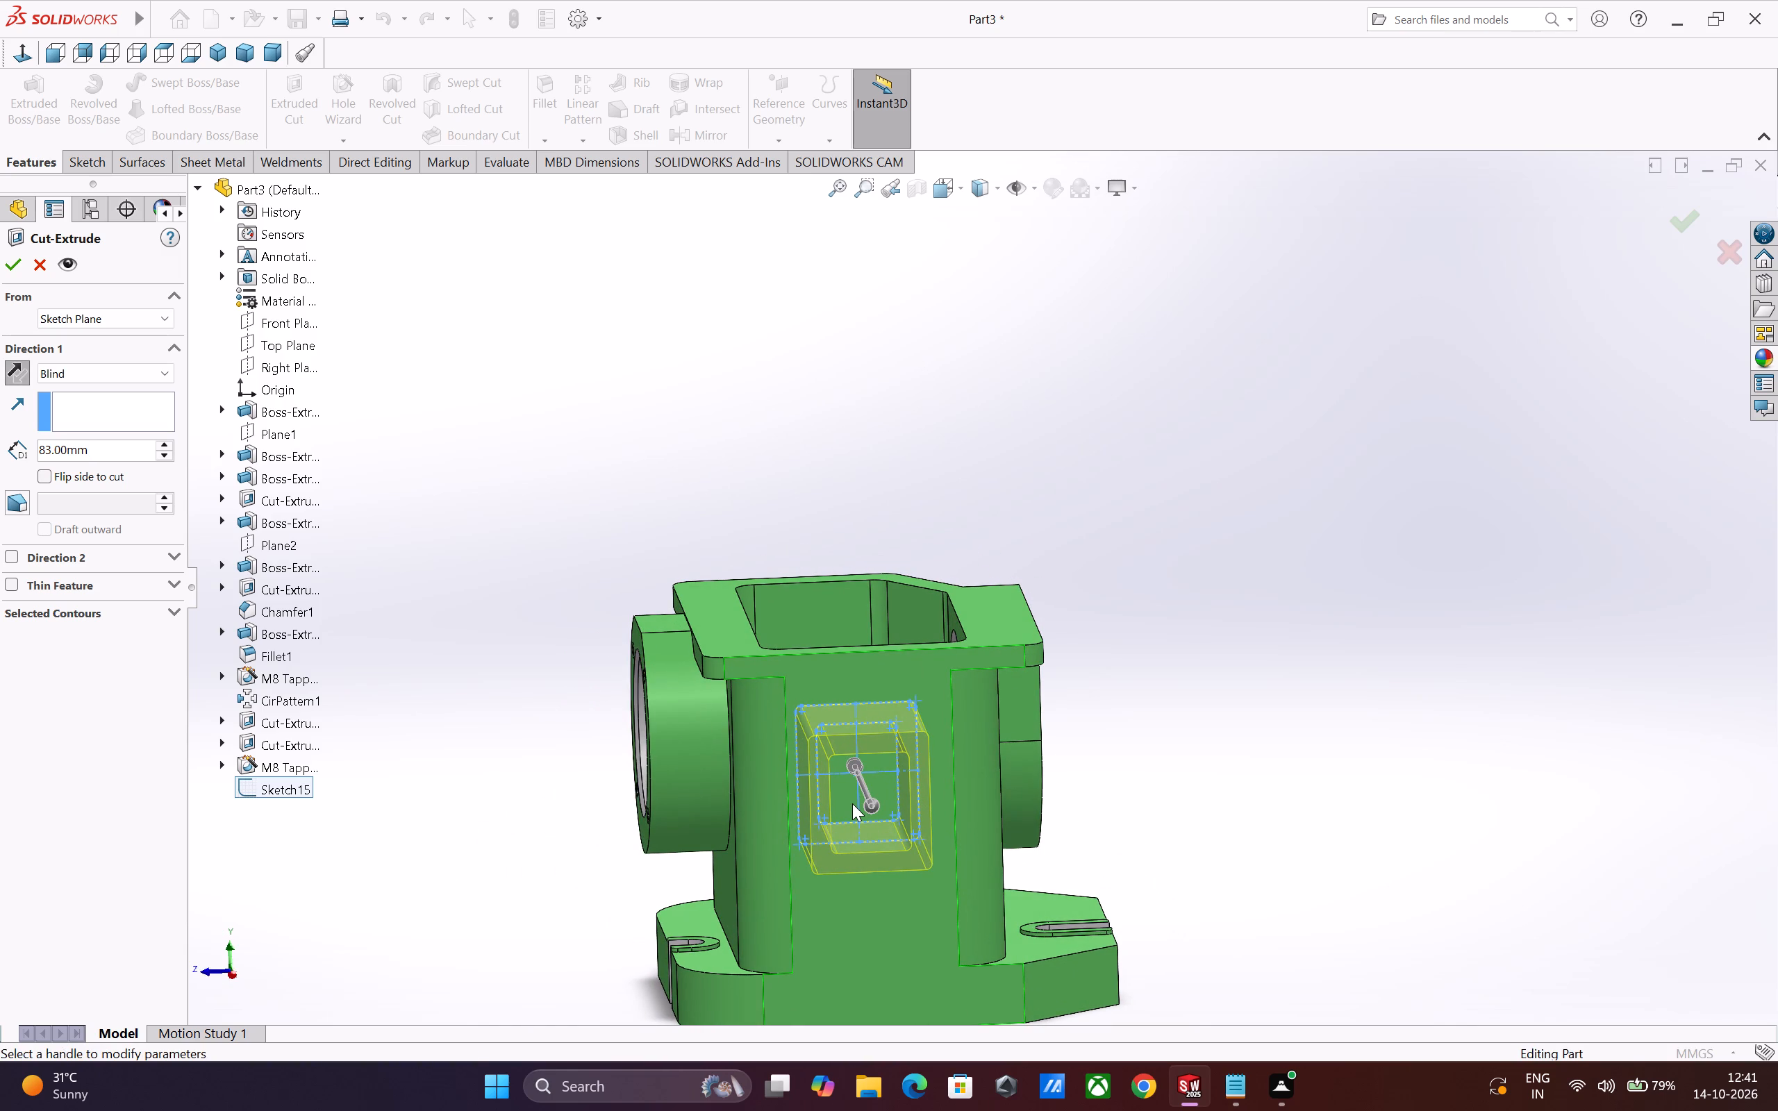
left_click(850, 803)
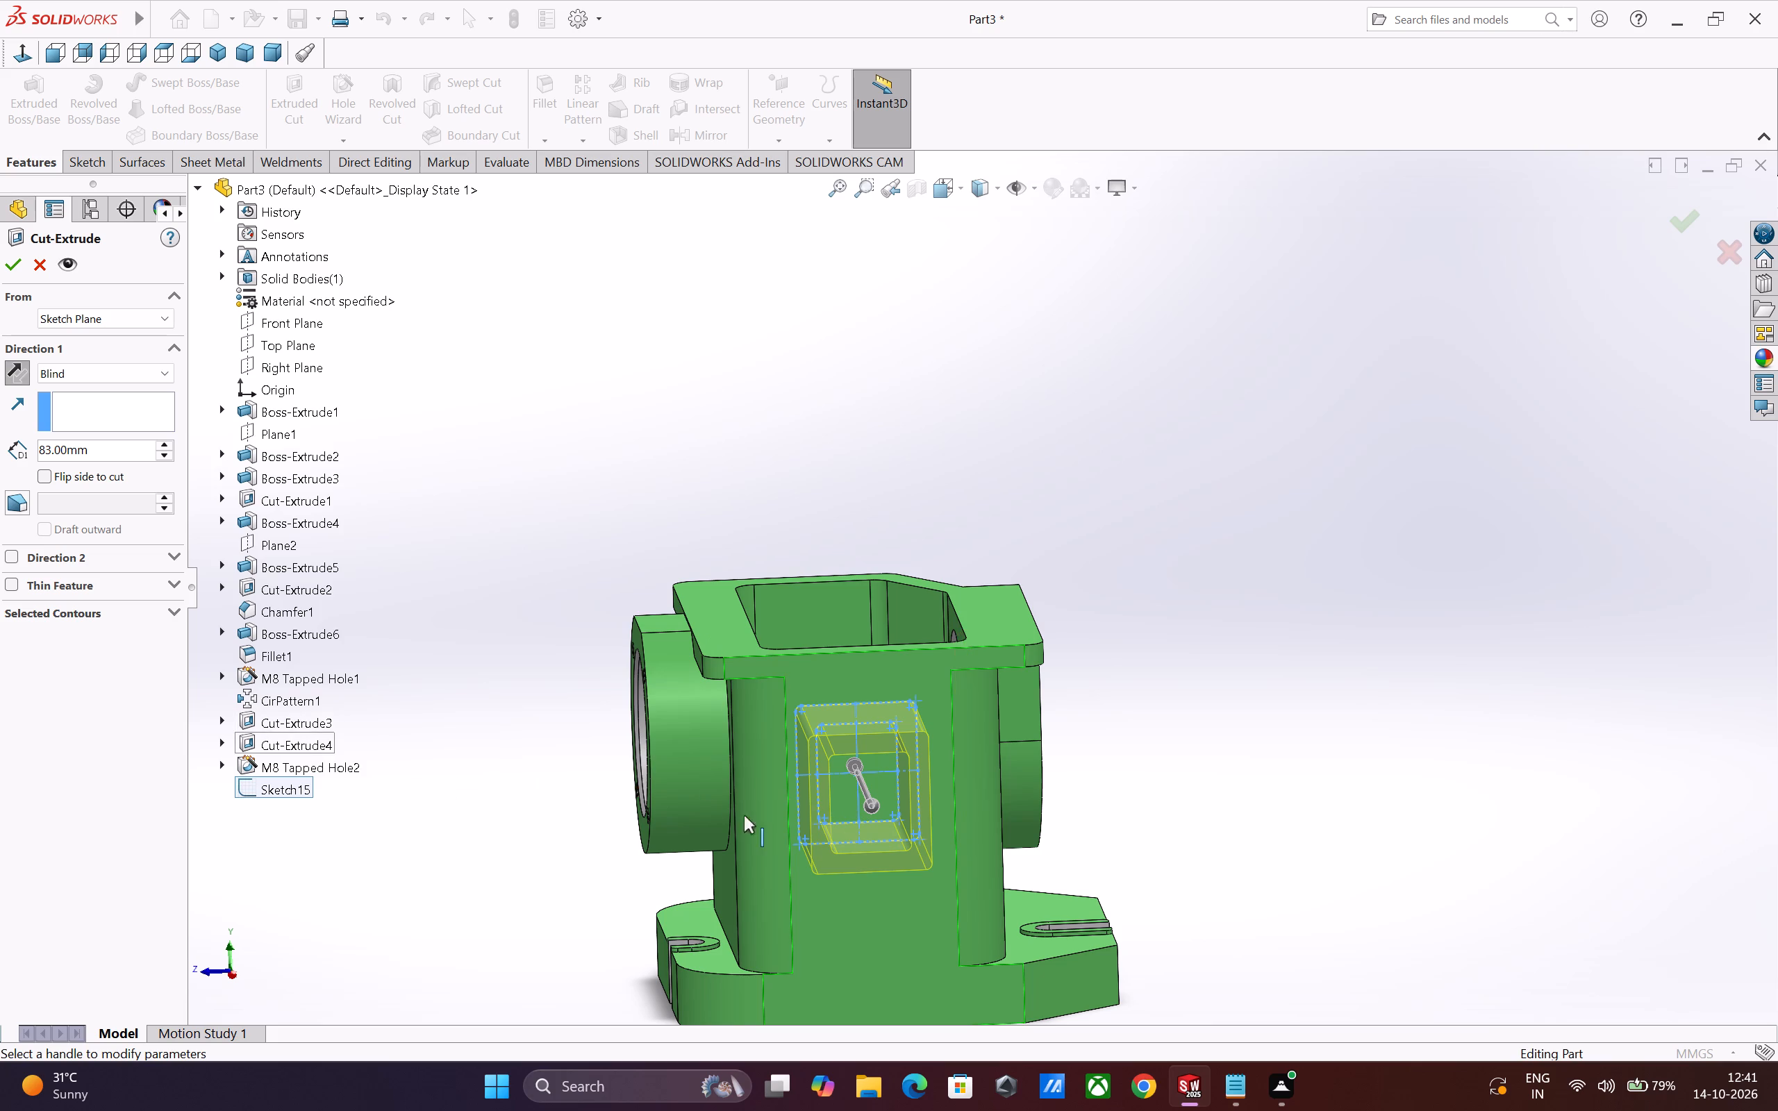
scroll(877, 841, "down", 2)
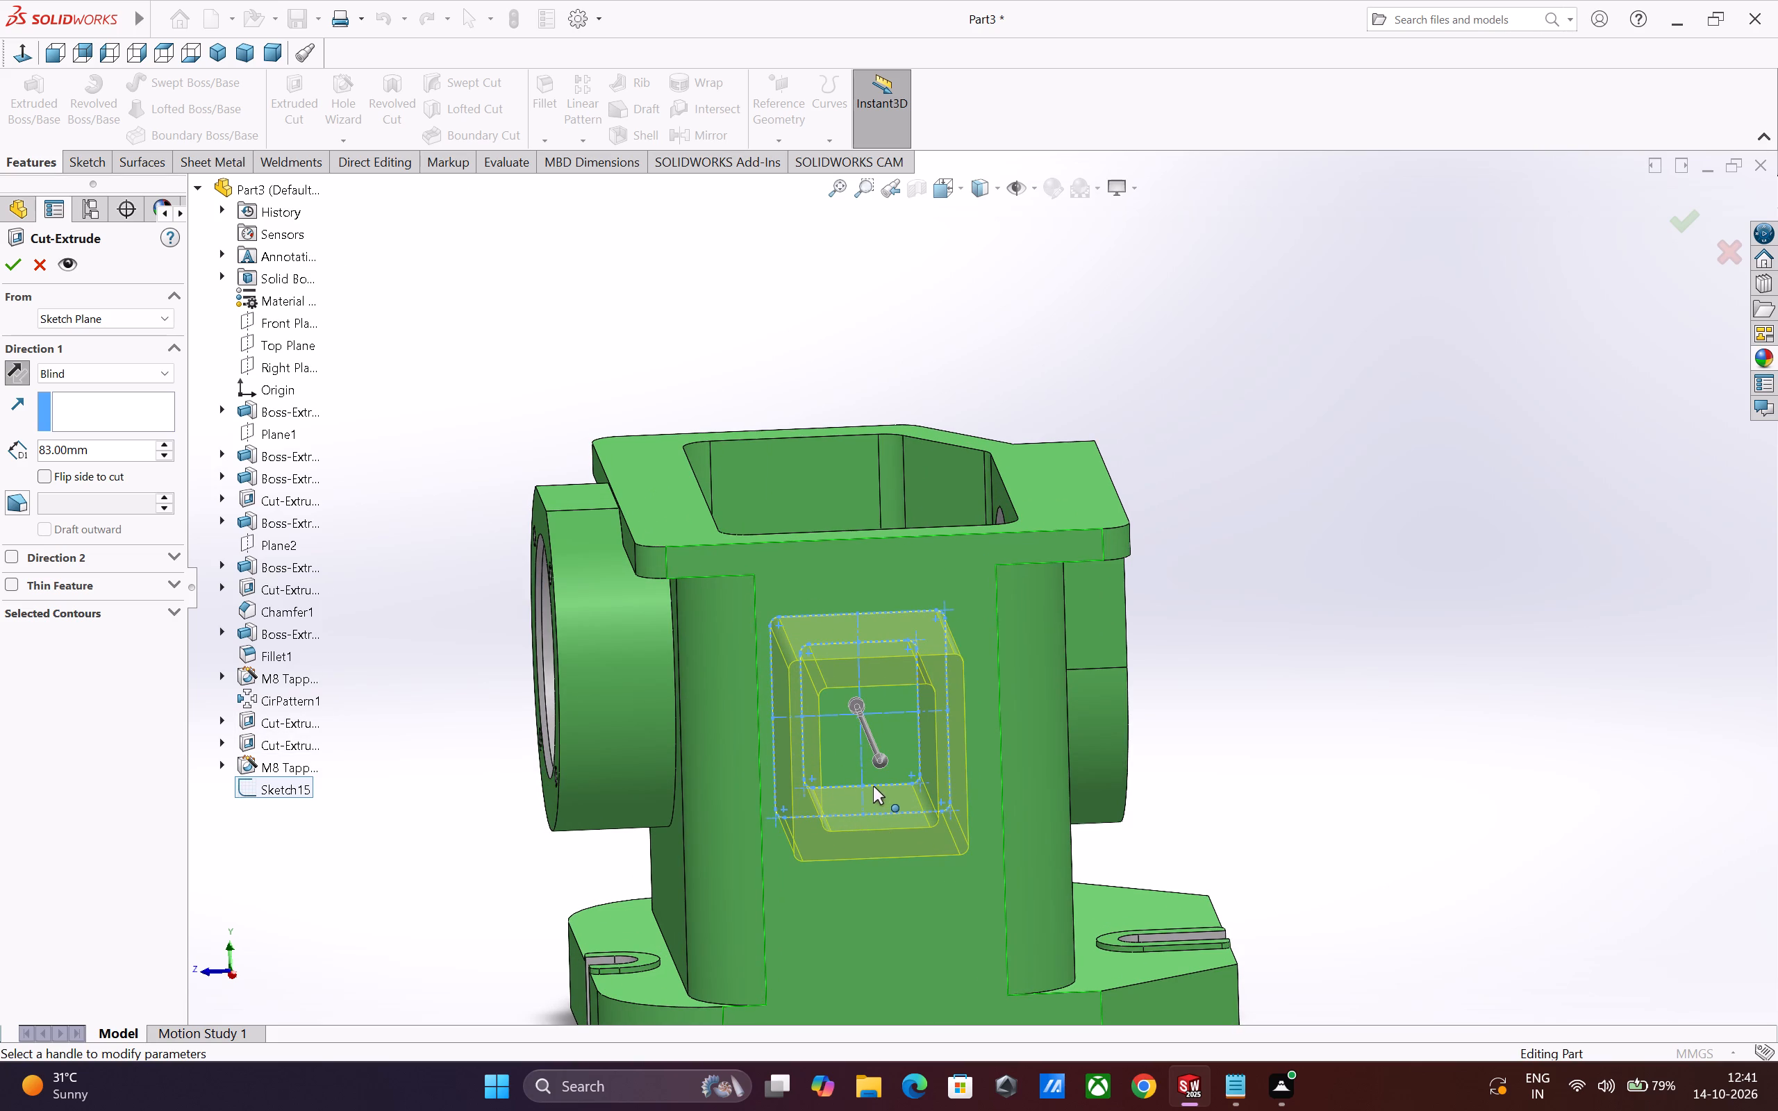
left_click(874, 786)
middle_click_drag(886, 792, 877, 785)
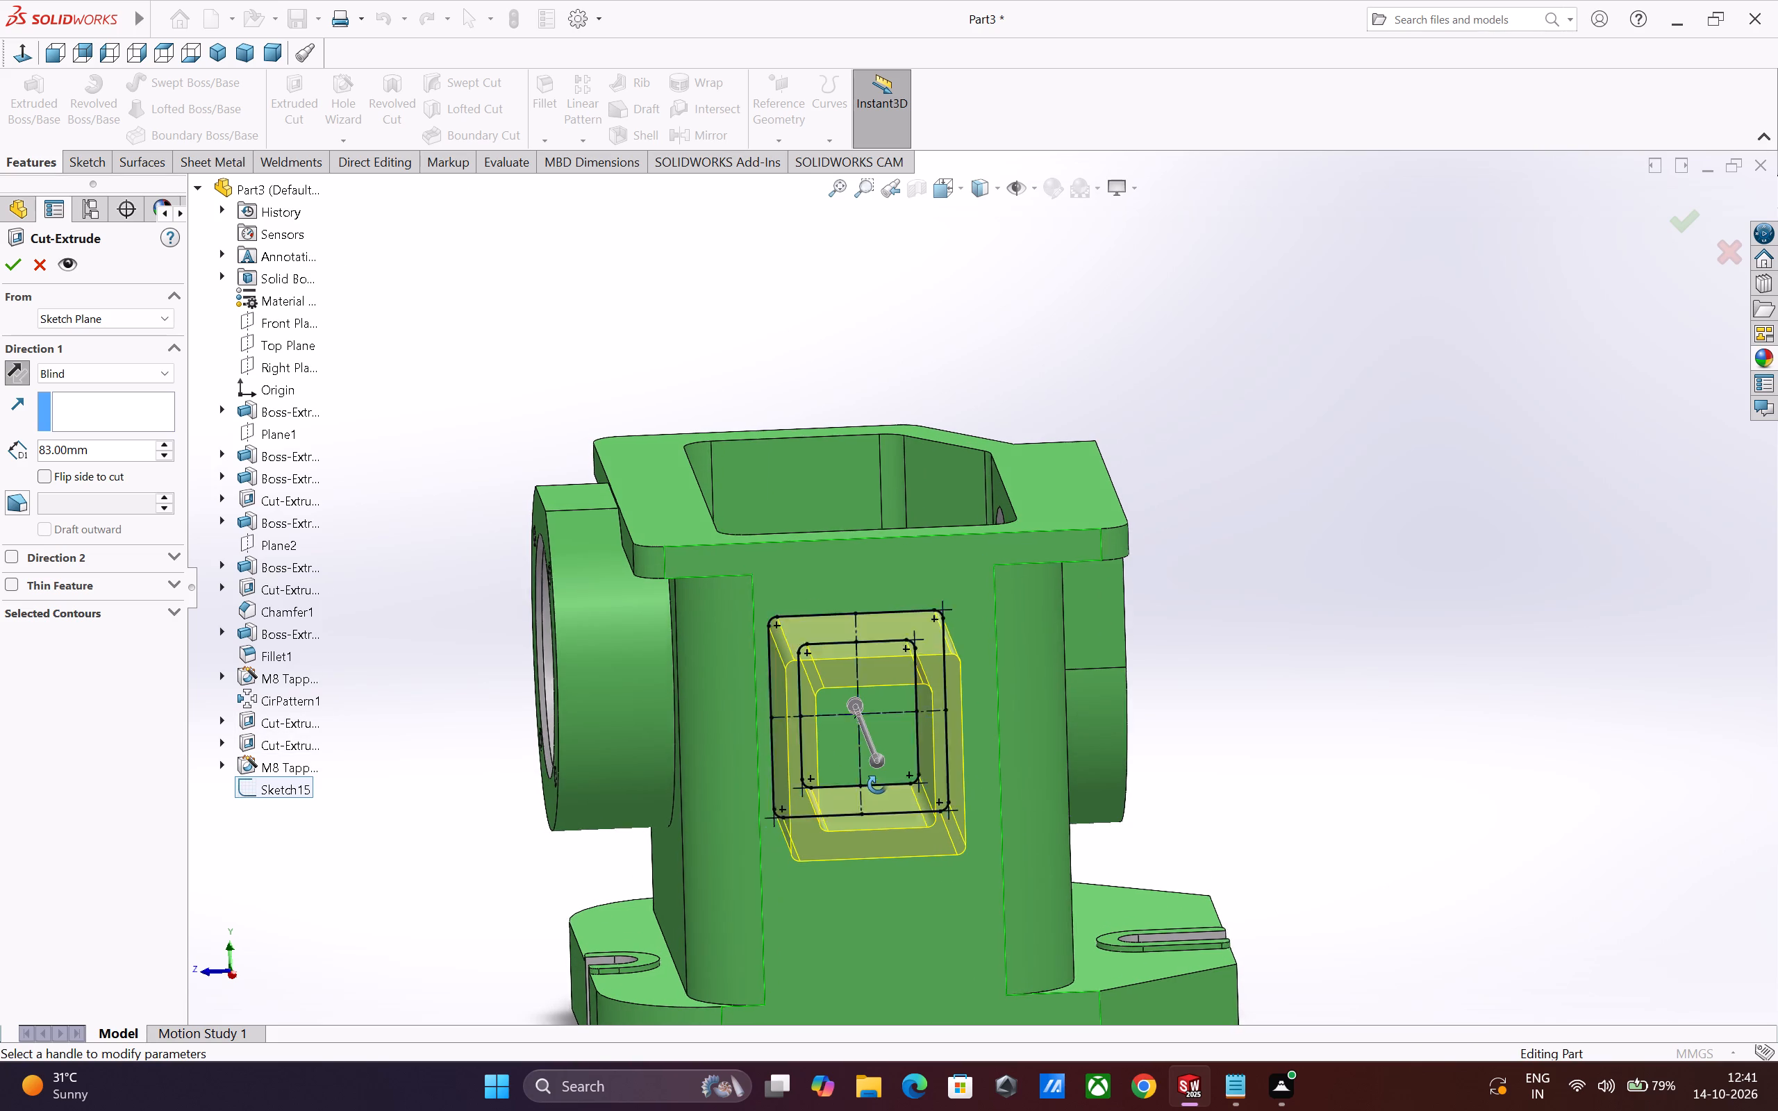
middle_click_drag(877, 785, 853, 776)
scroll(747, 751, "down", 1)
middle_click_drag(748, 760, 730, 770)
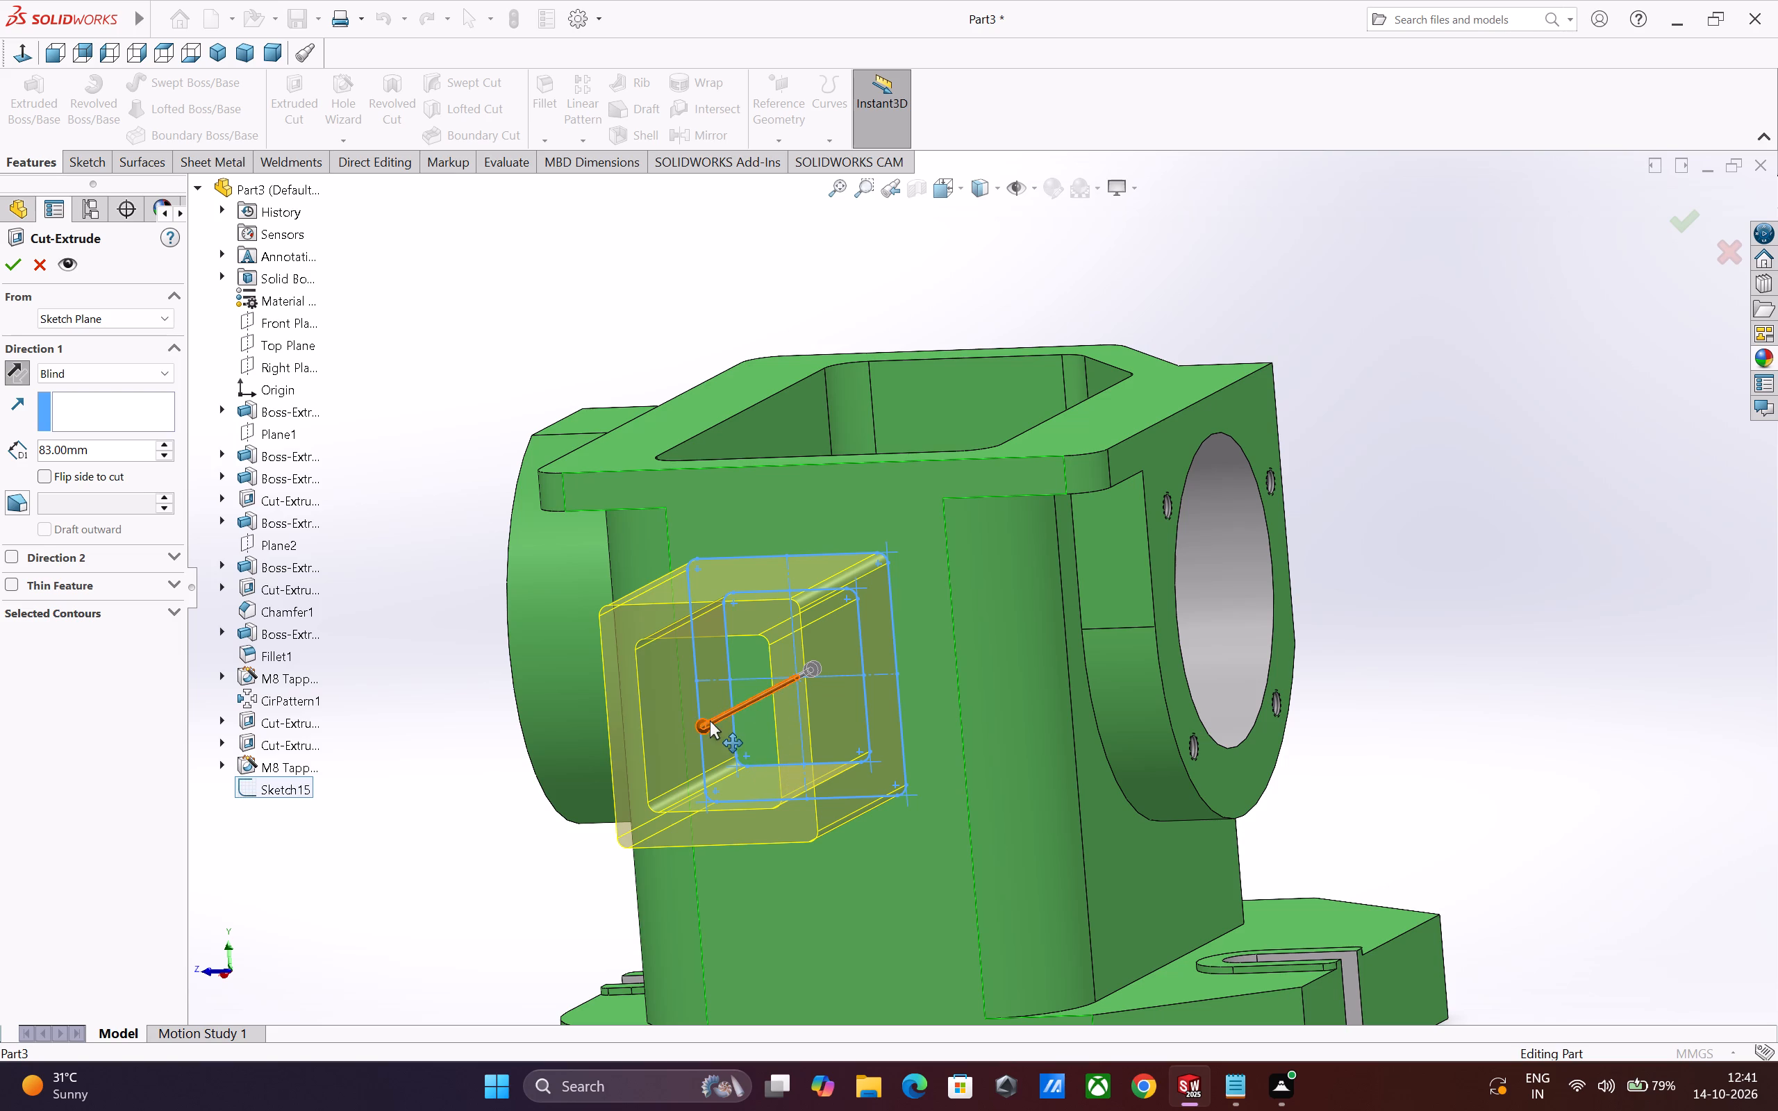
Turn the frame cut back into the side wall, set its blind depth to 4 mm and complete it.
left_click_drag(704, 724, 849, 663)
left_click_drag(780, 683, 814, 665)
double_click(92, 447)
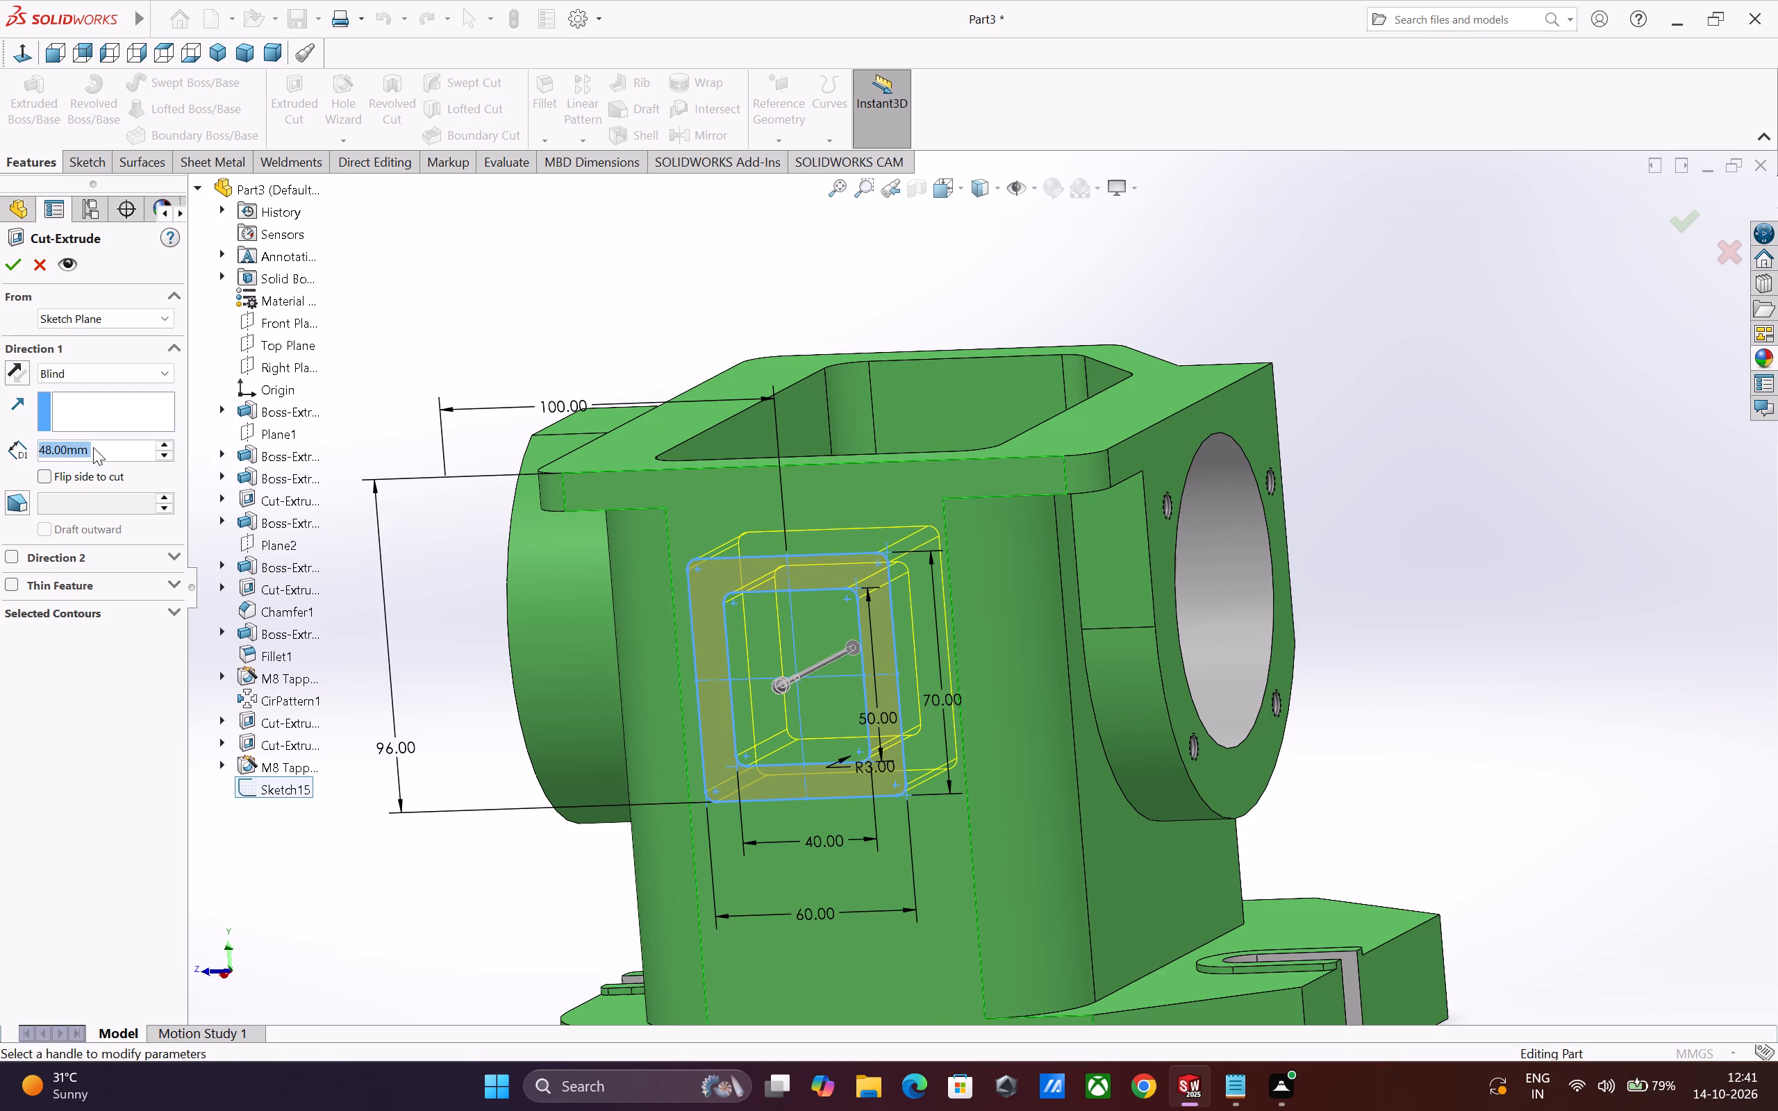
key("4")
key("Return")
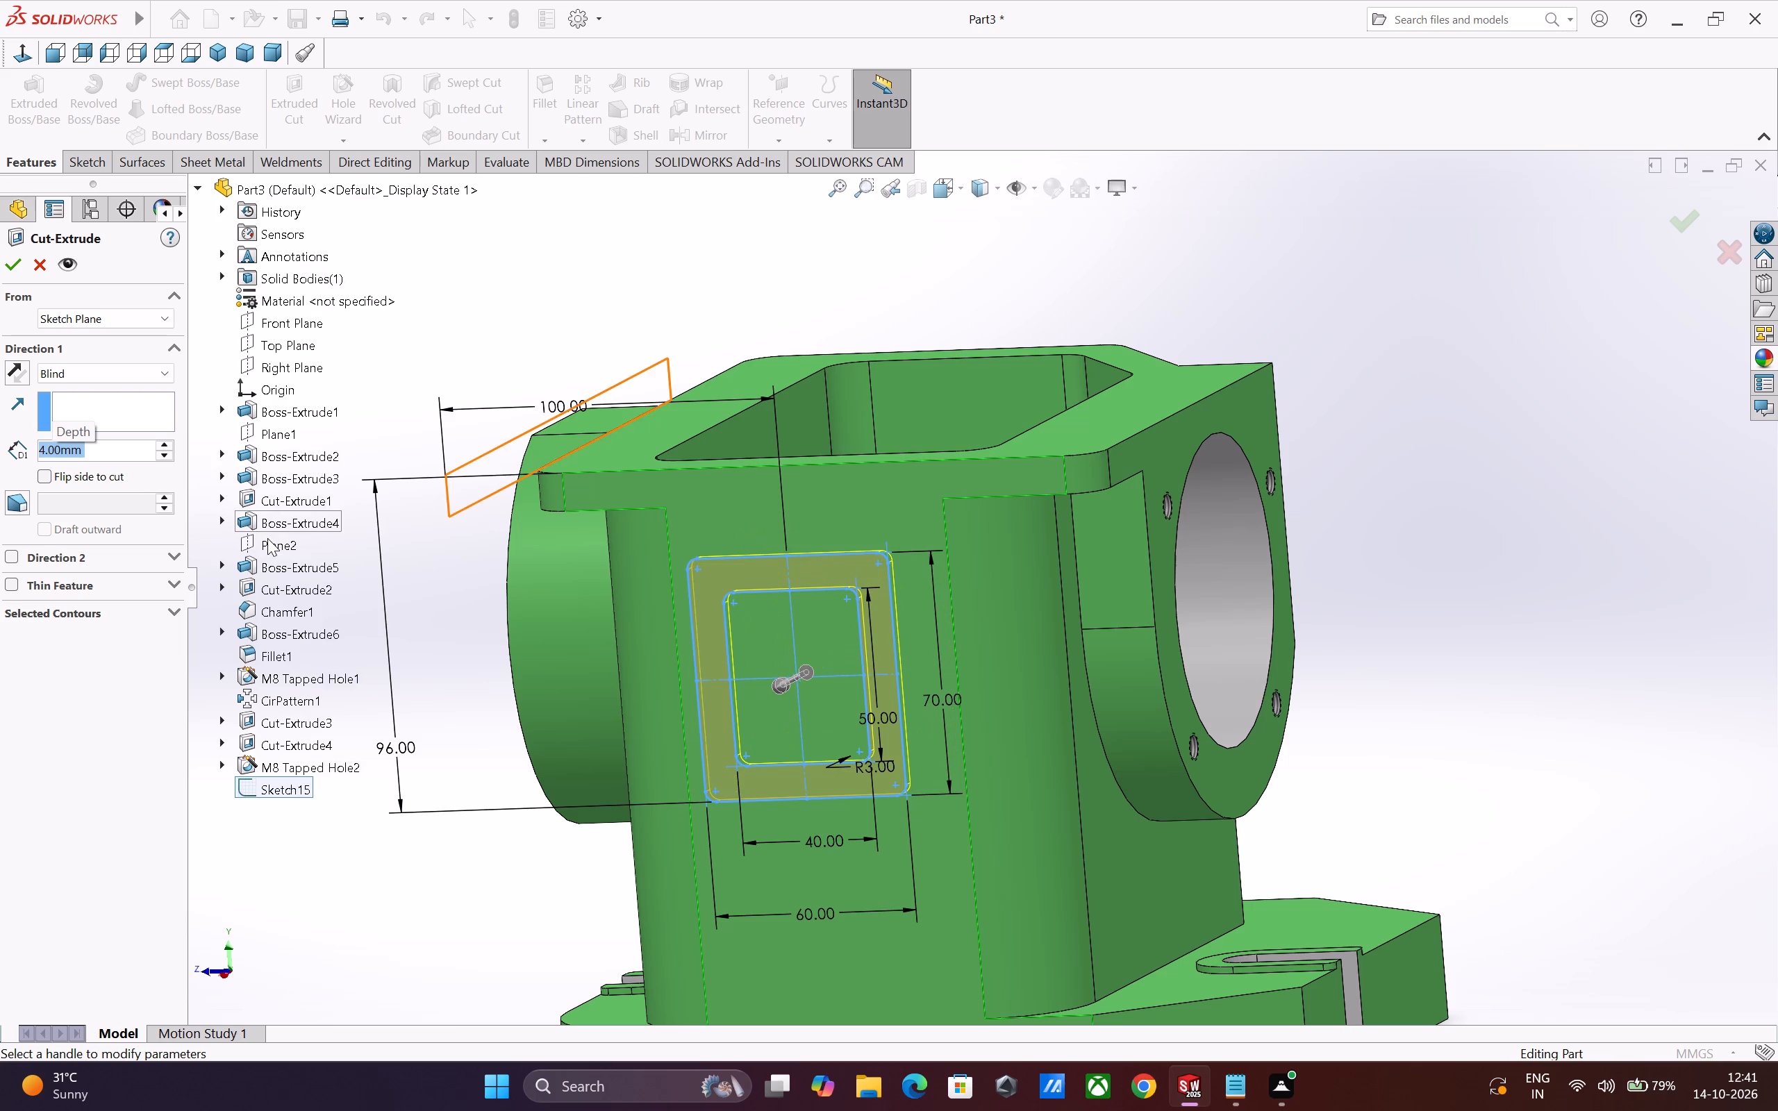
left_click(17, 265)
left_click(454, 394)
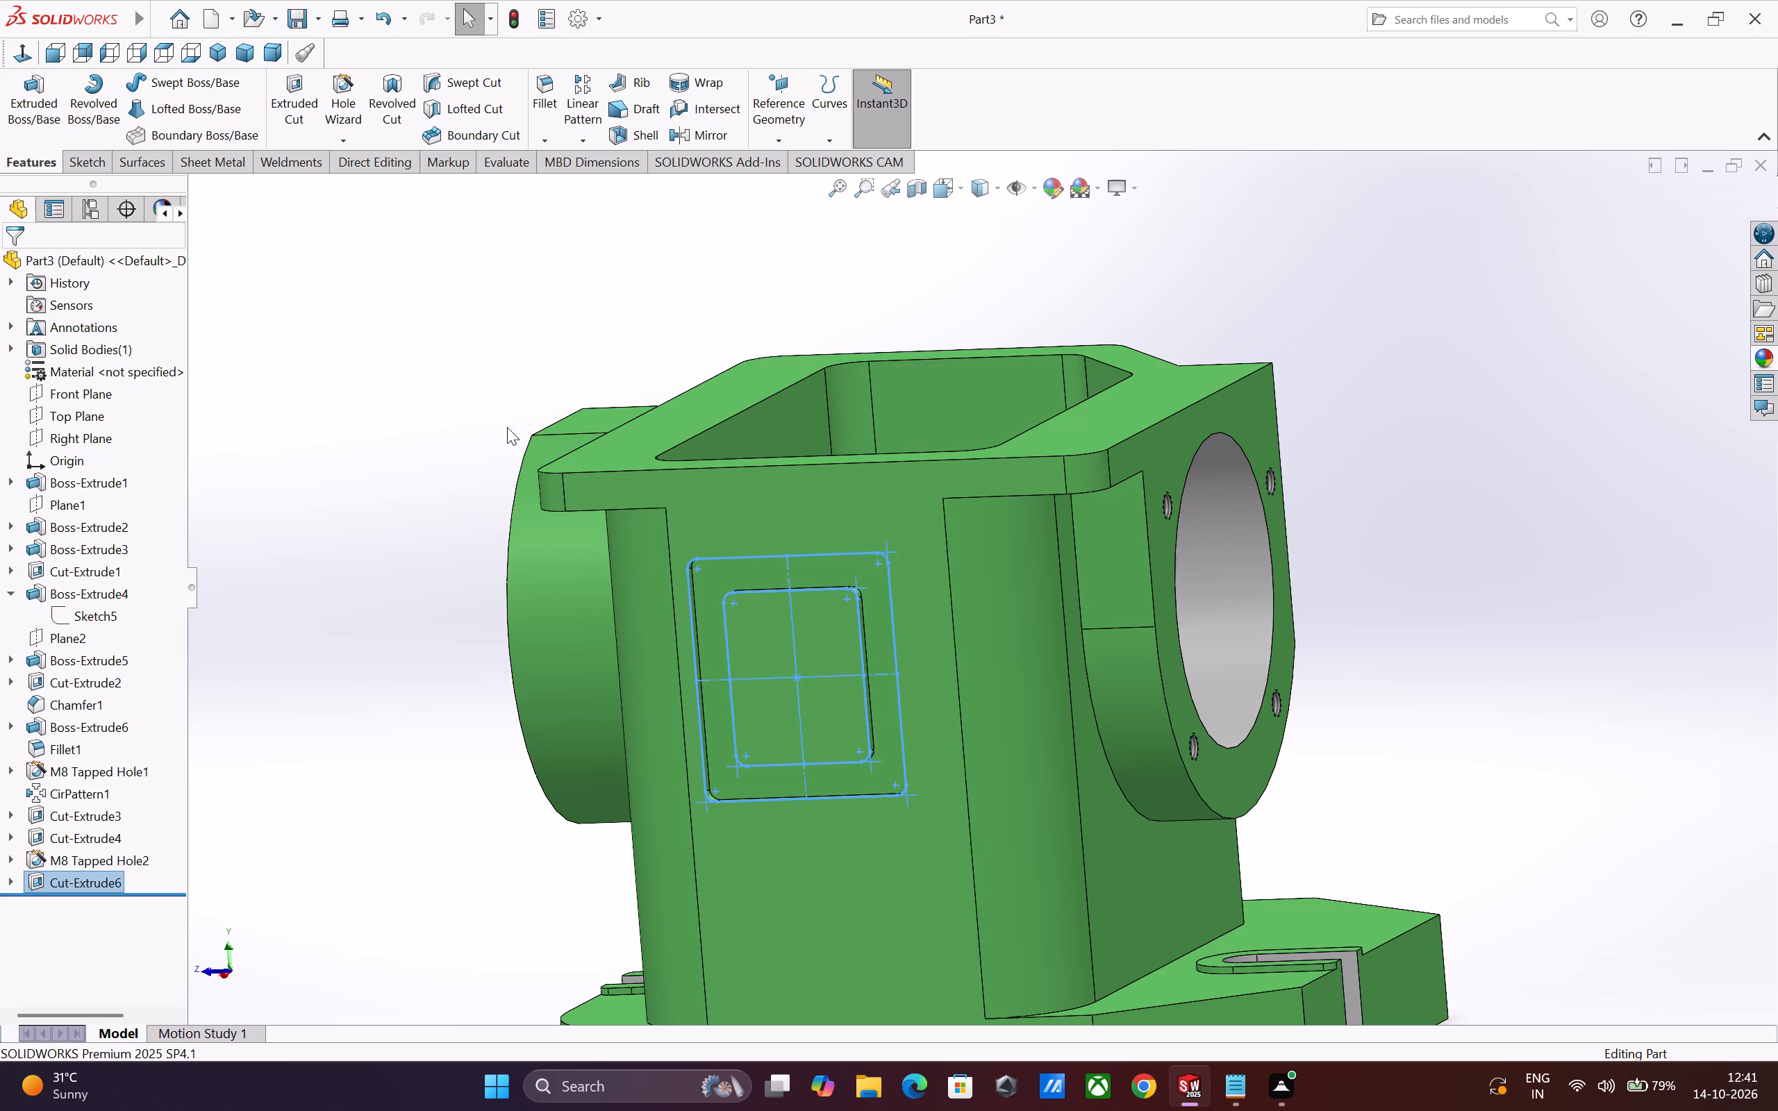
Start a sketch on the wall face enclosed by the frame cut and convert that face's outline into sketch entities.
left_click(786, 653)
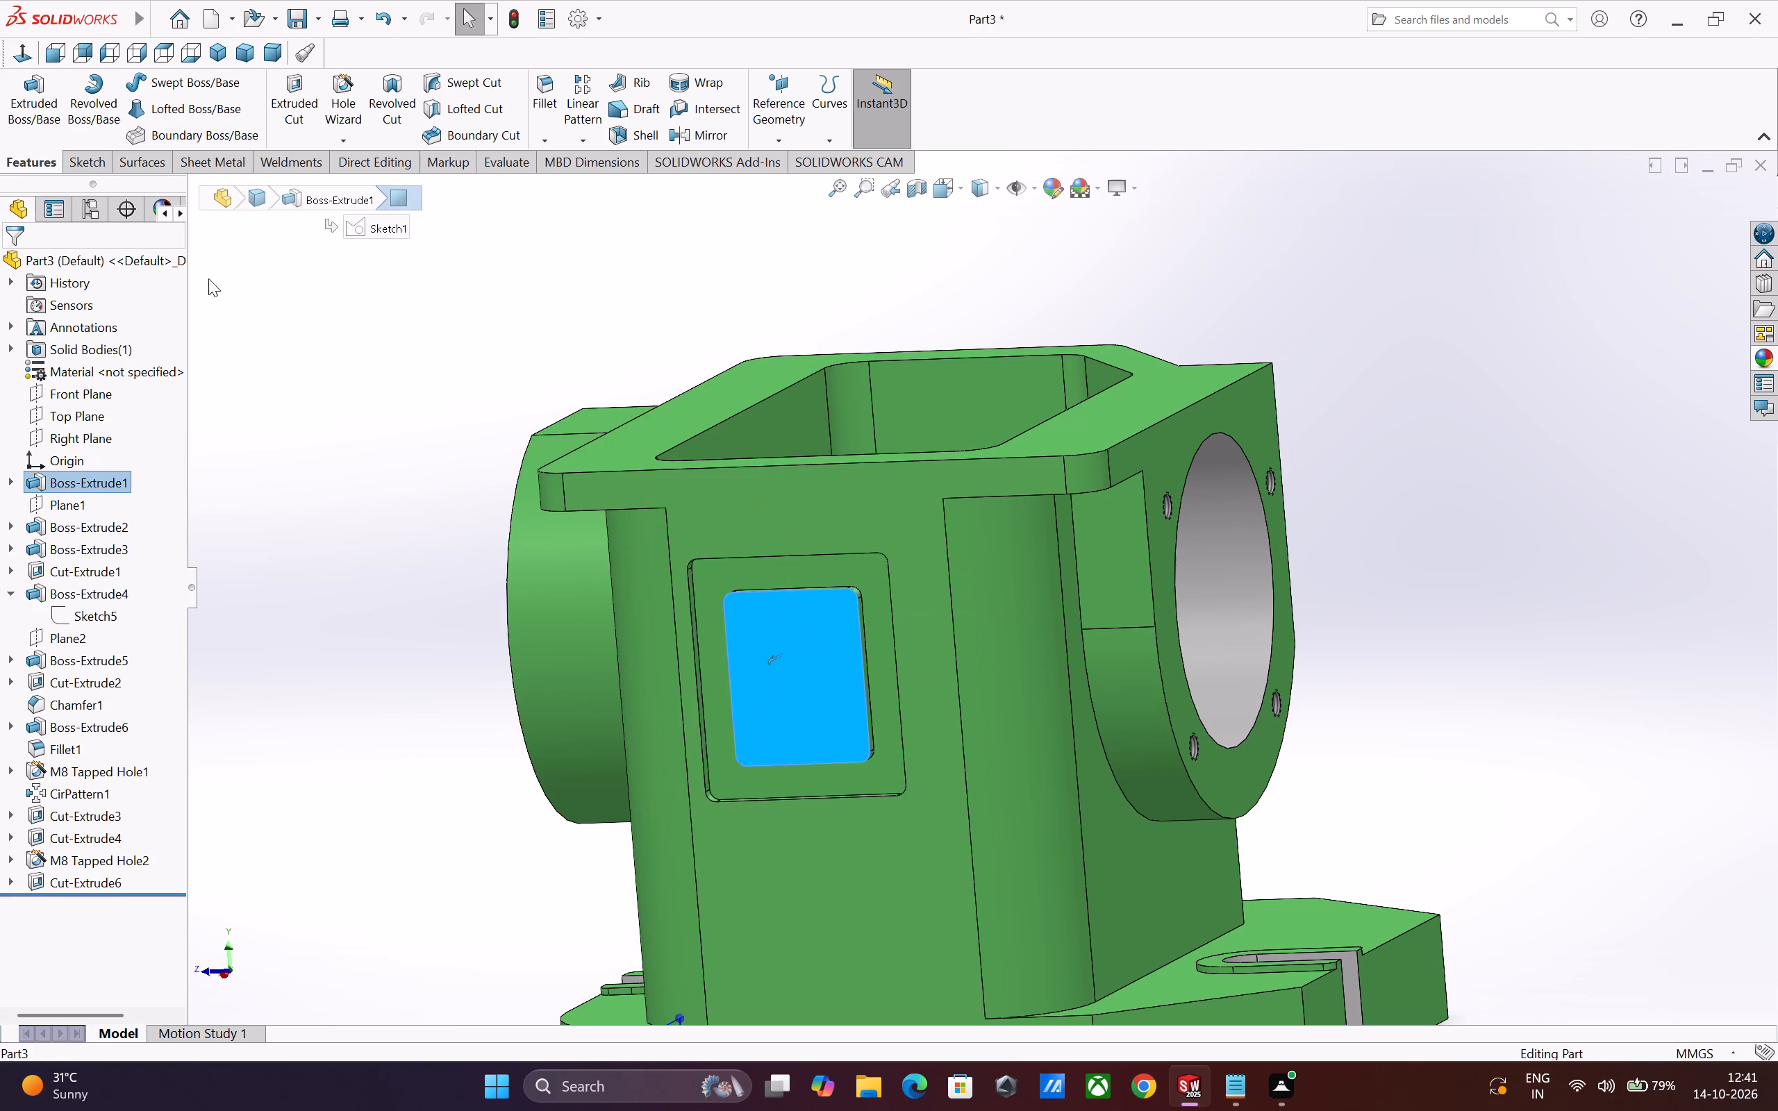
left_click(297, 122)
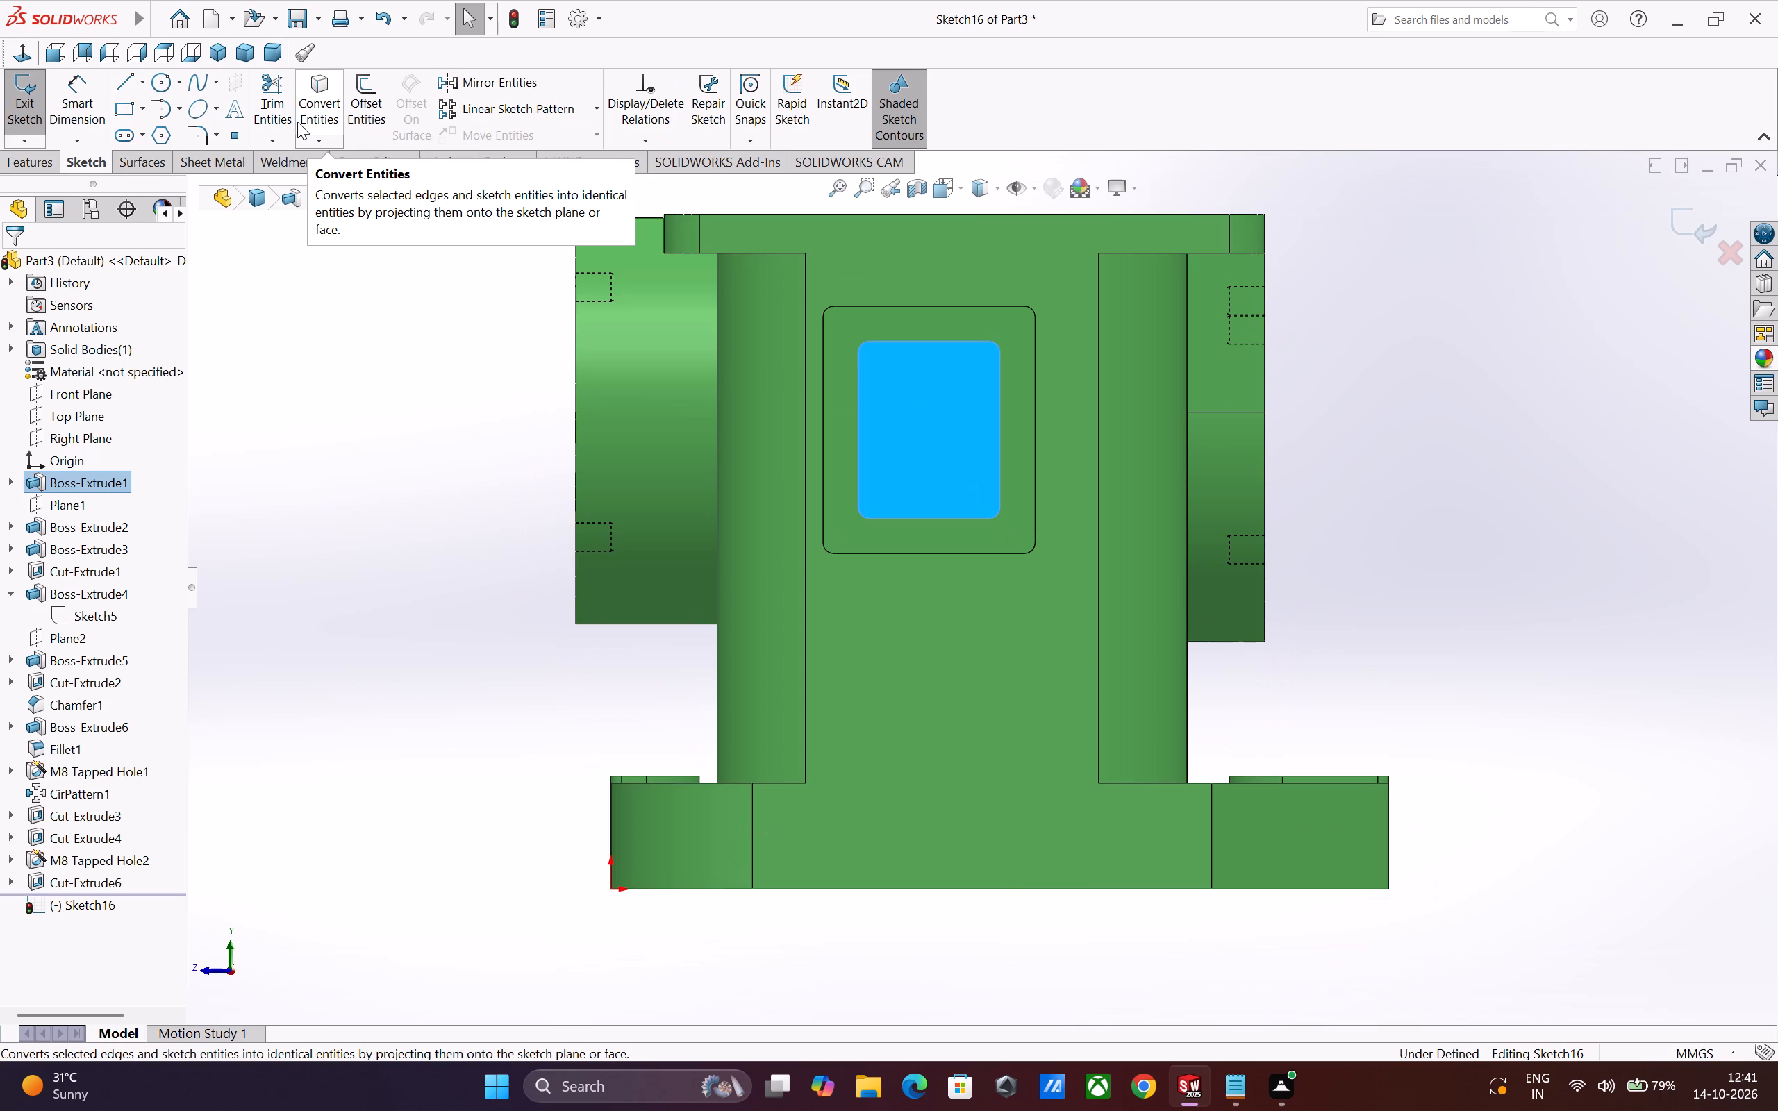
left_click(319, 92)
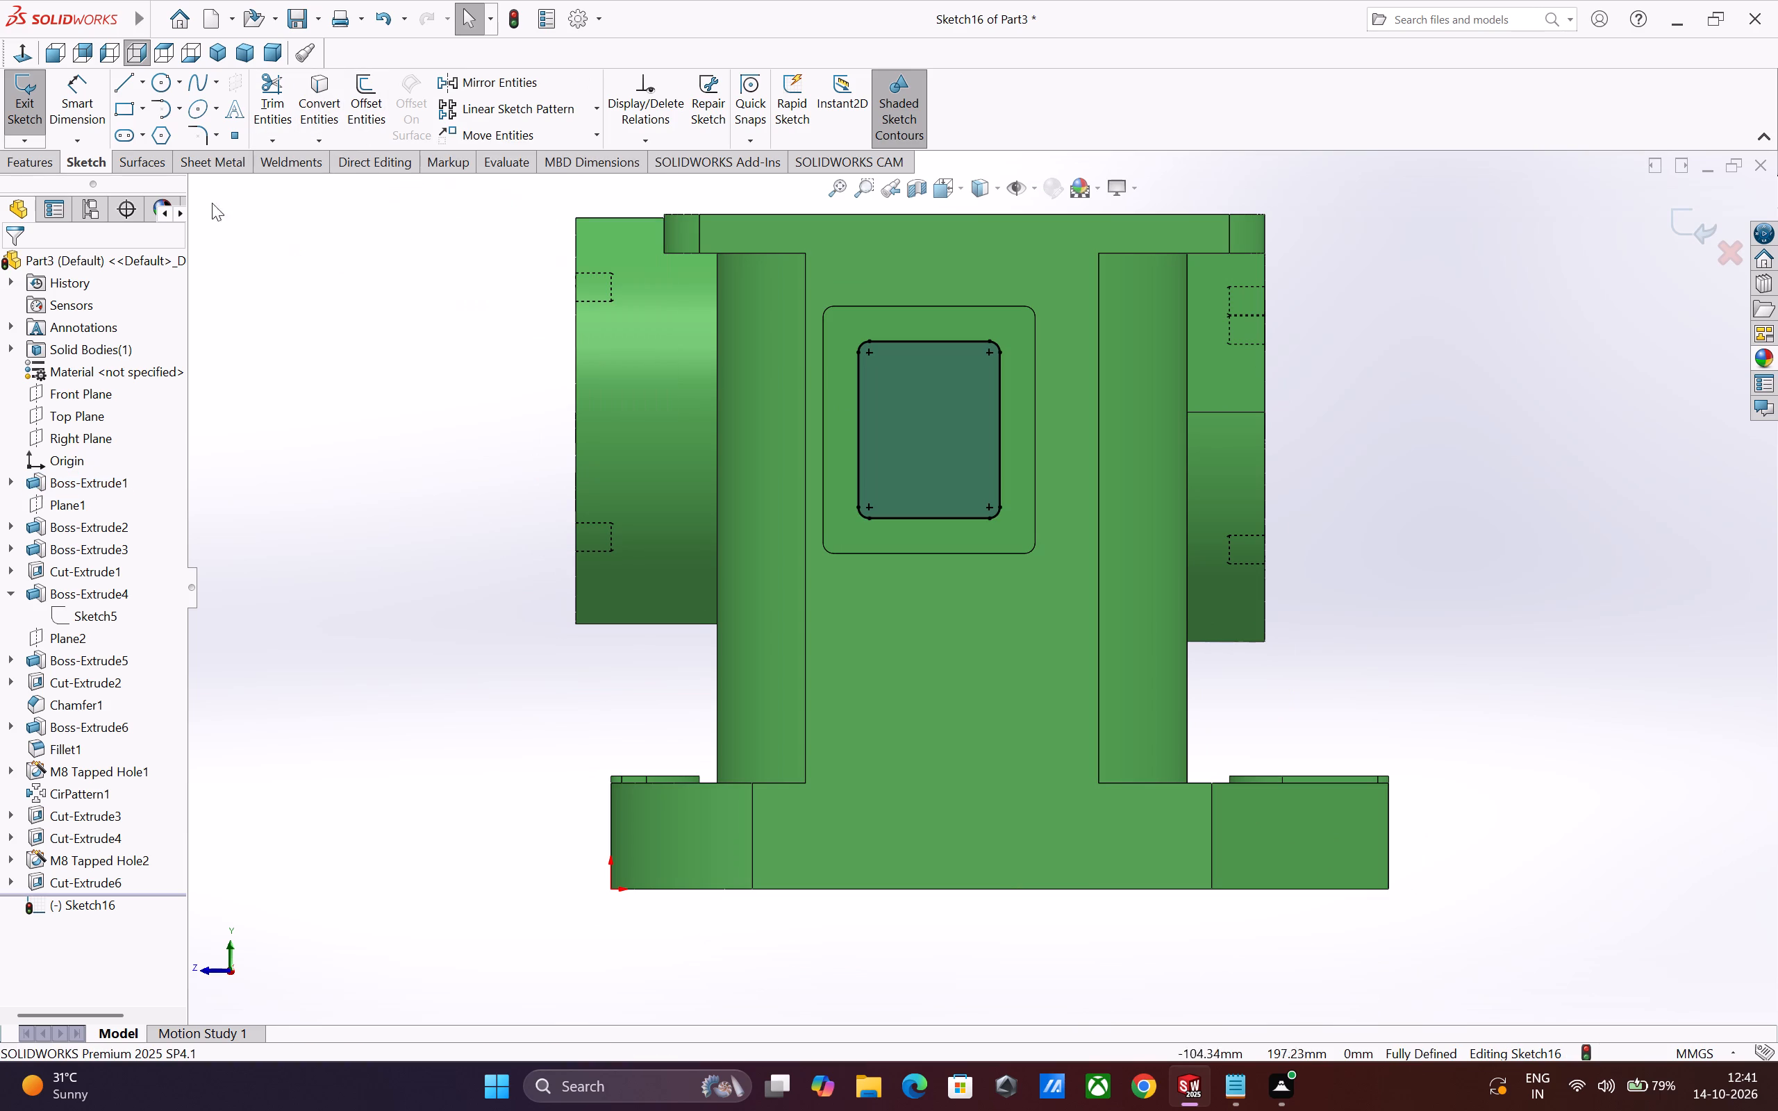
Extrude-cut the converted rounded rectangle with the Up To Next end condition to open a window through the side wall.
left_click(34, 160)
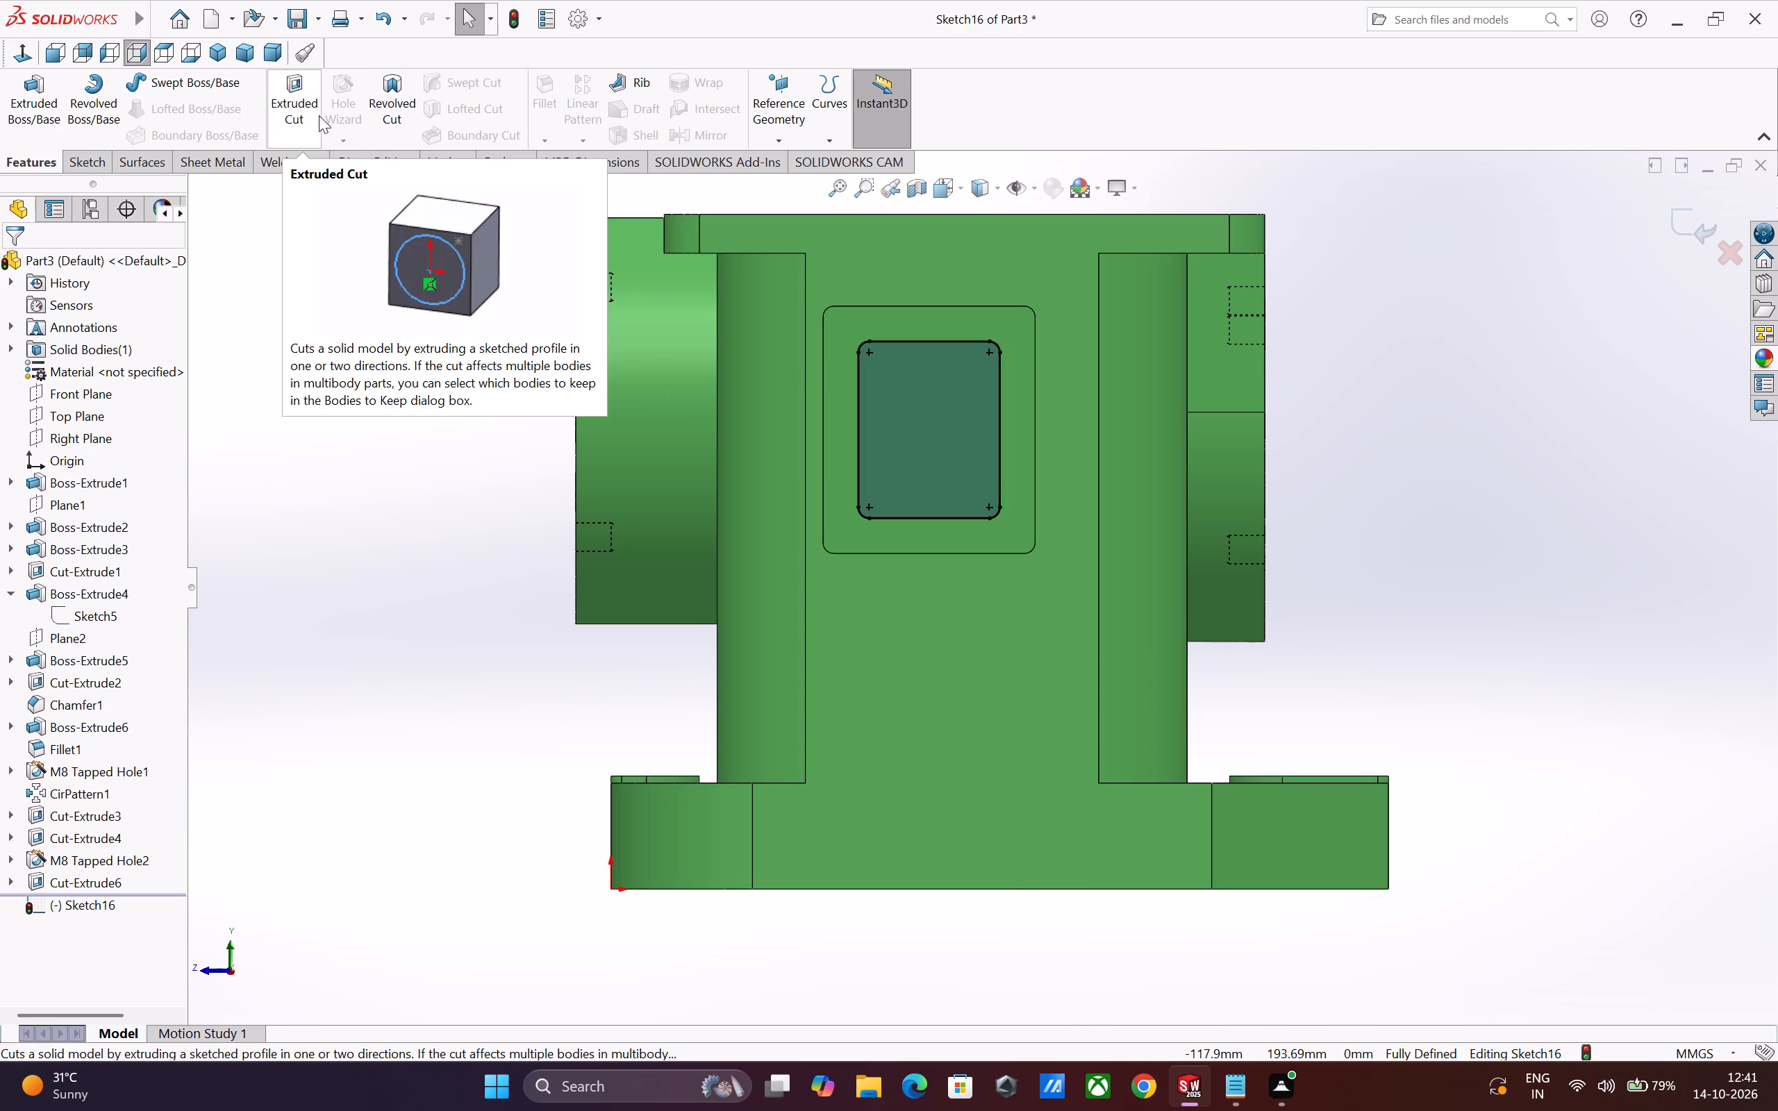
left_click(299, 122)
left_click(148, 384)
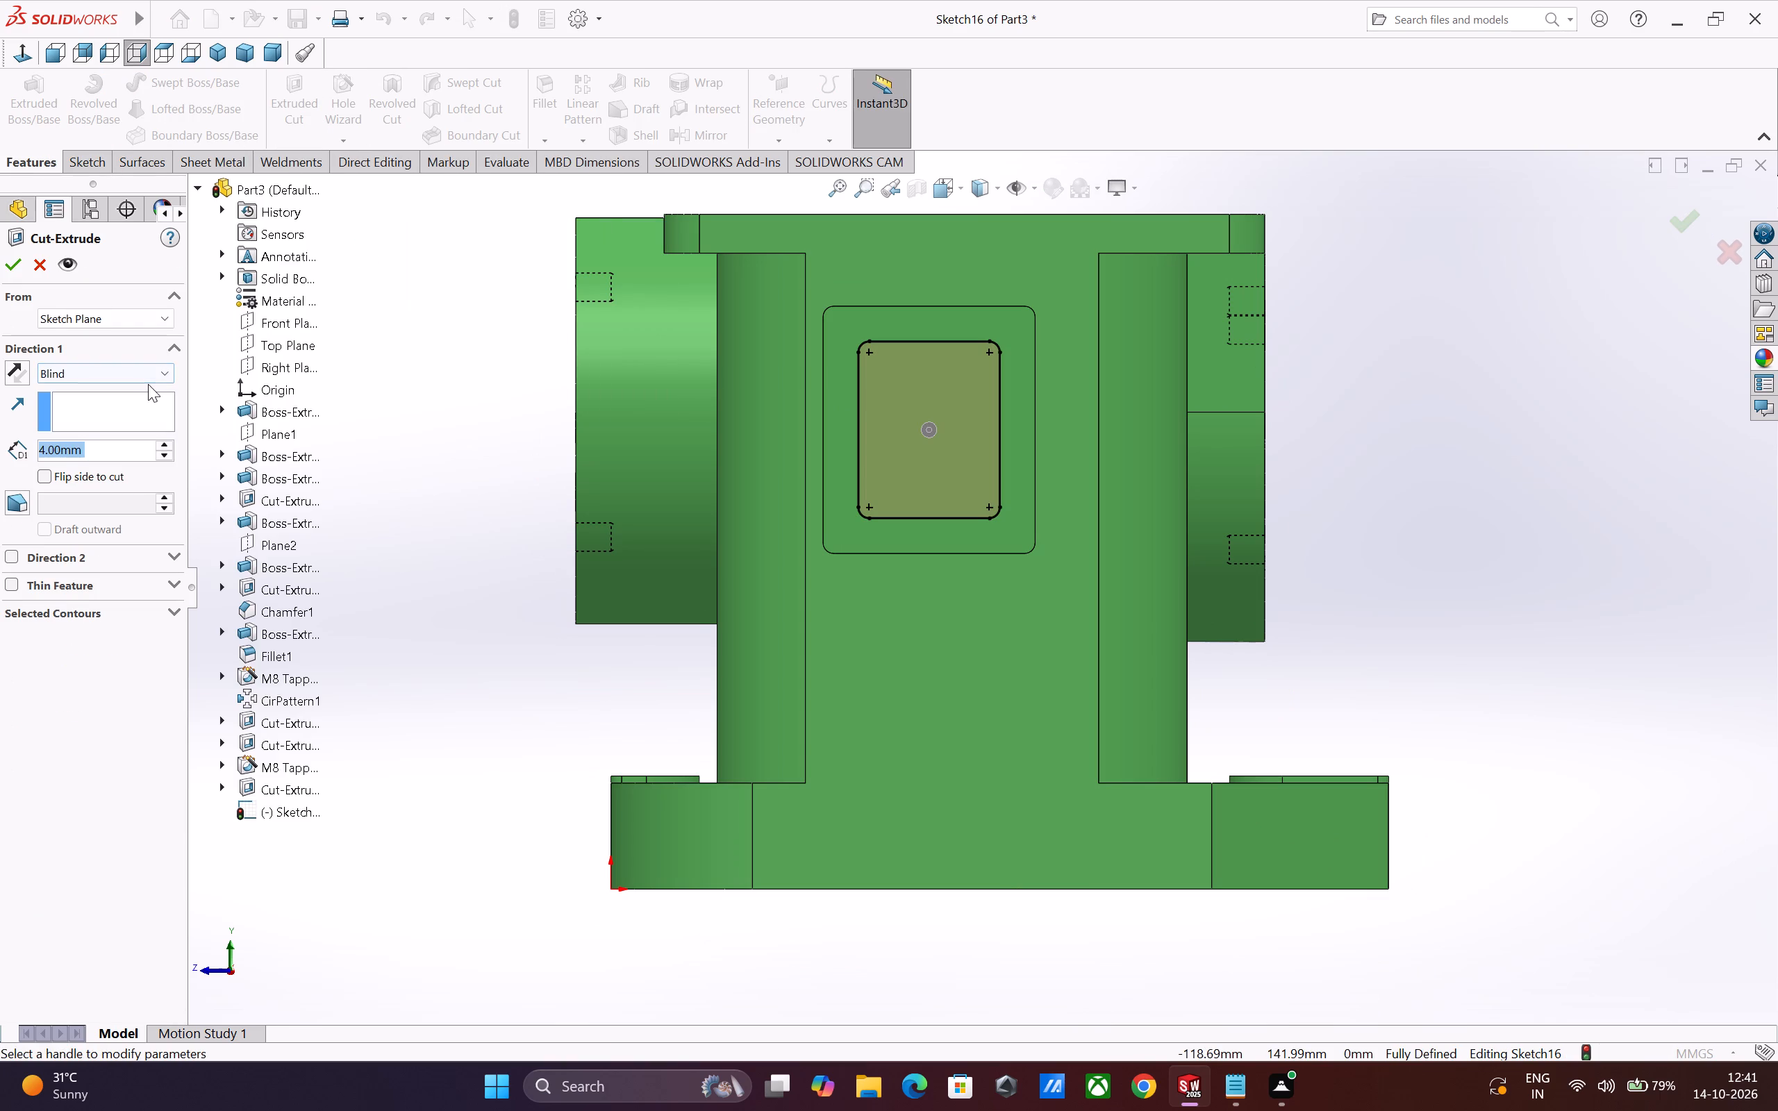
left_click(129, 372)
left_click(124, 433)
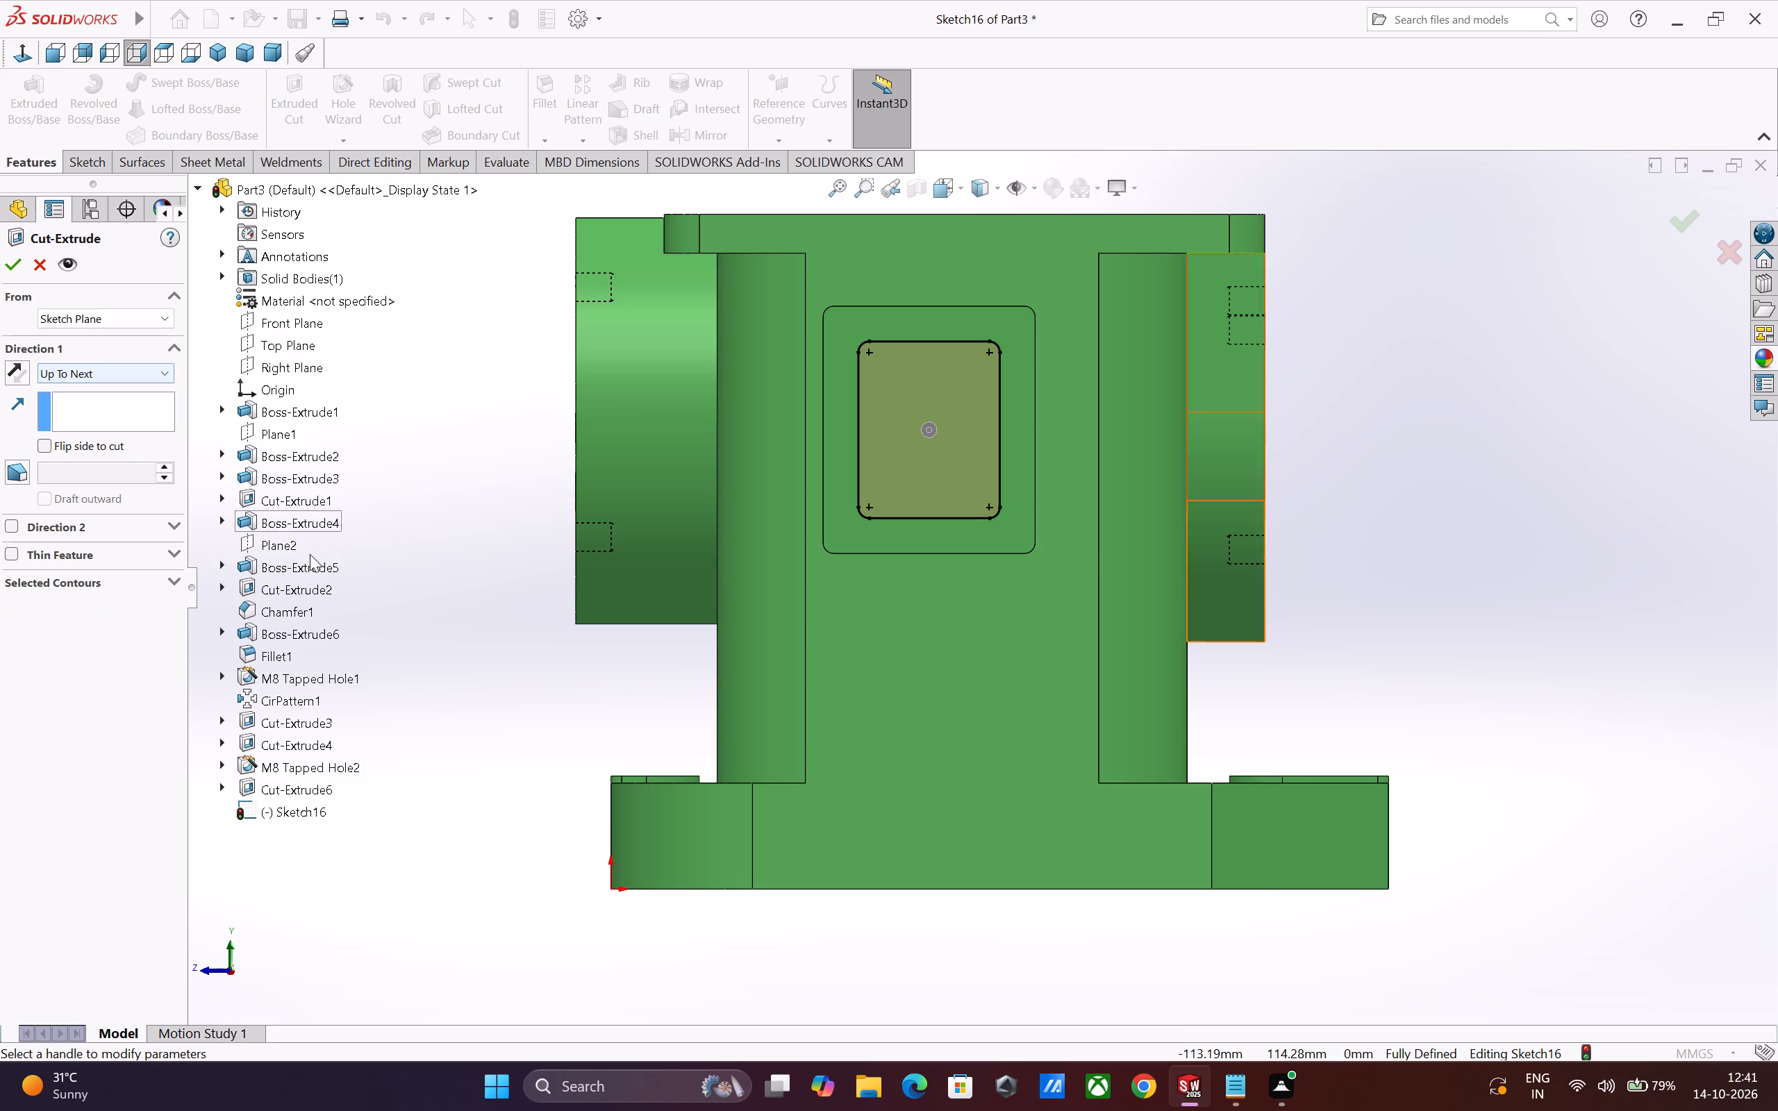
middle_click_drag(526, 621, 357, 852)
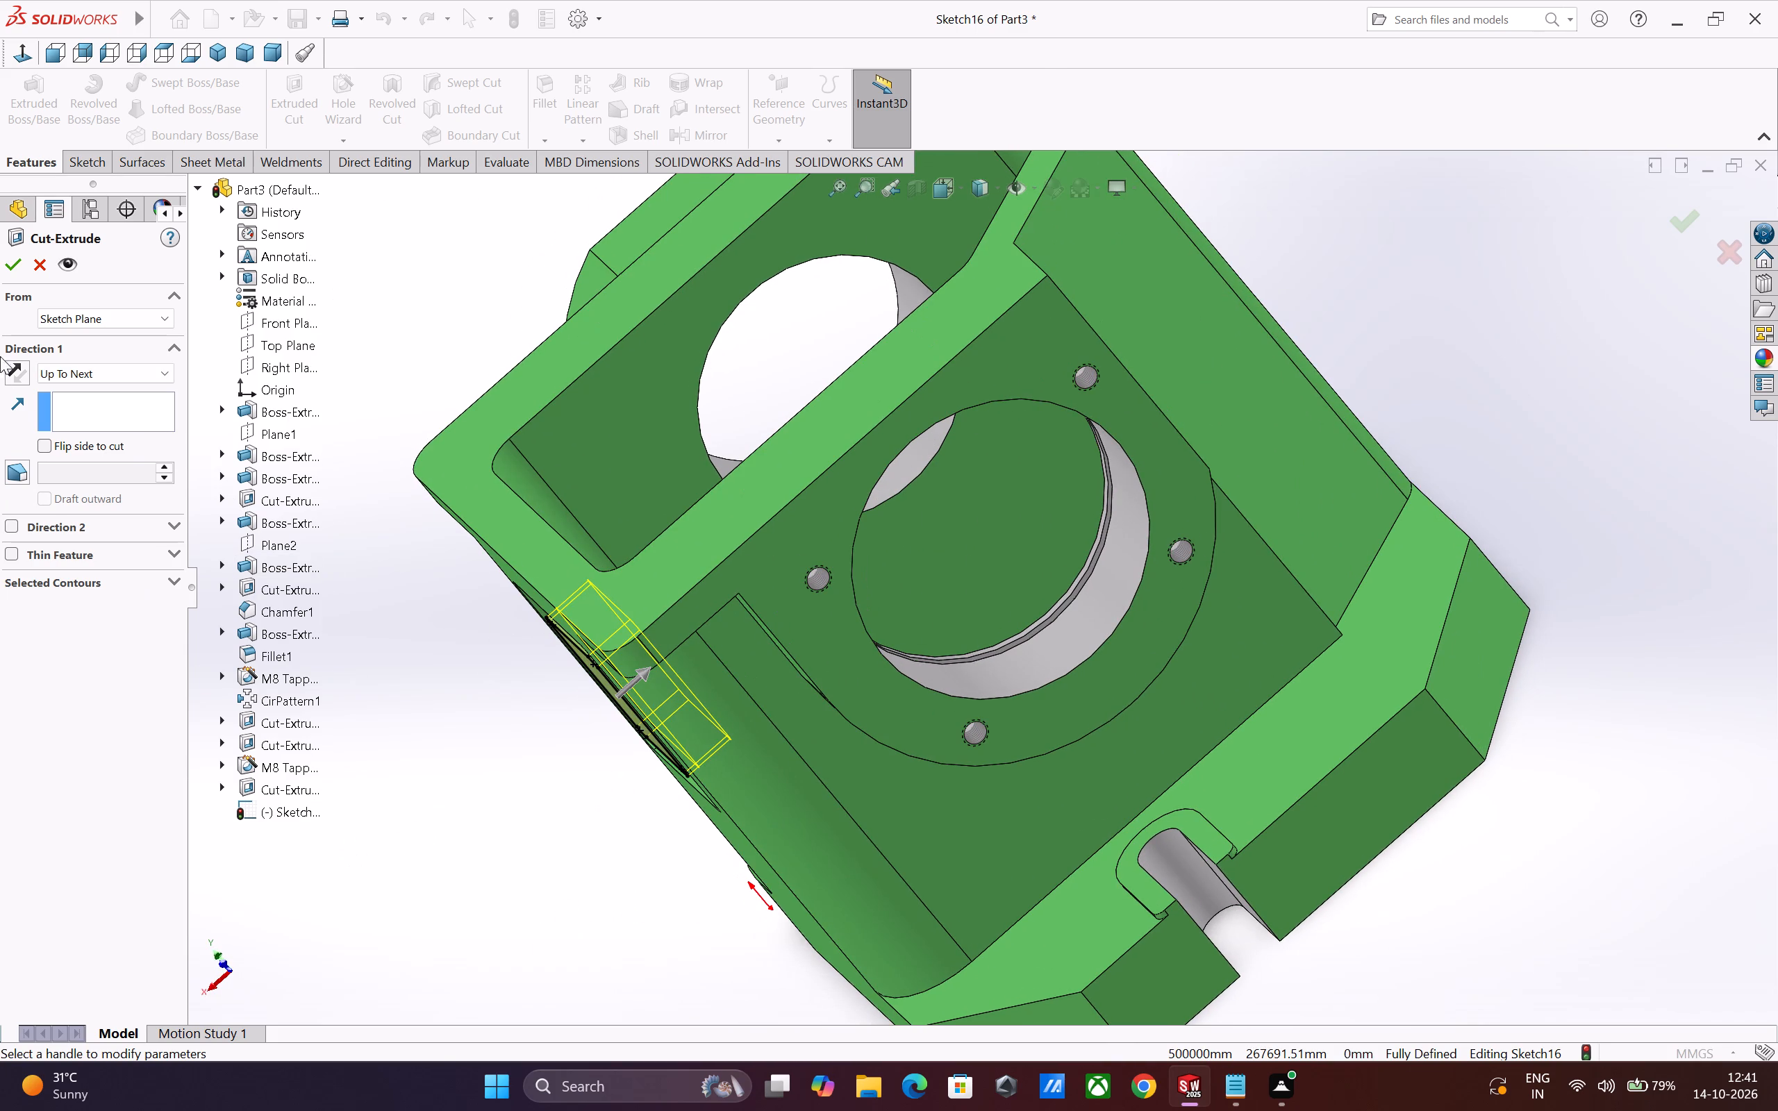
left_click(13, 269)
left_click(506, 735)
Examine the window opening and the whole housing from several angles.
middle_click_drag(507, 735, 540, 716)
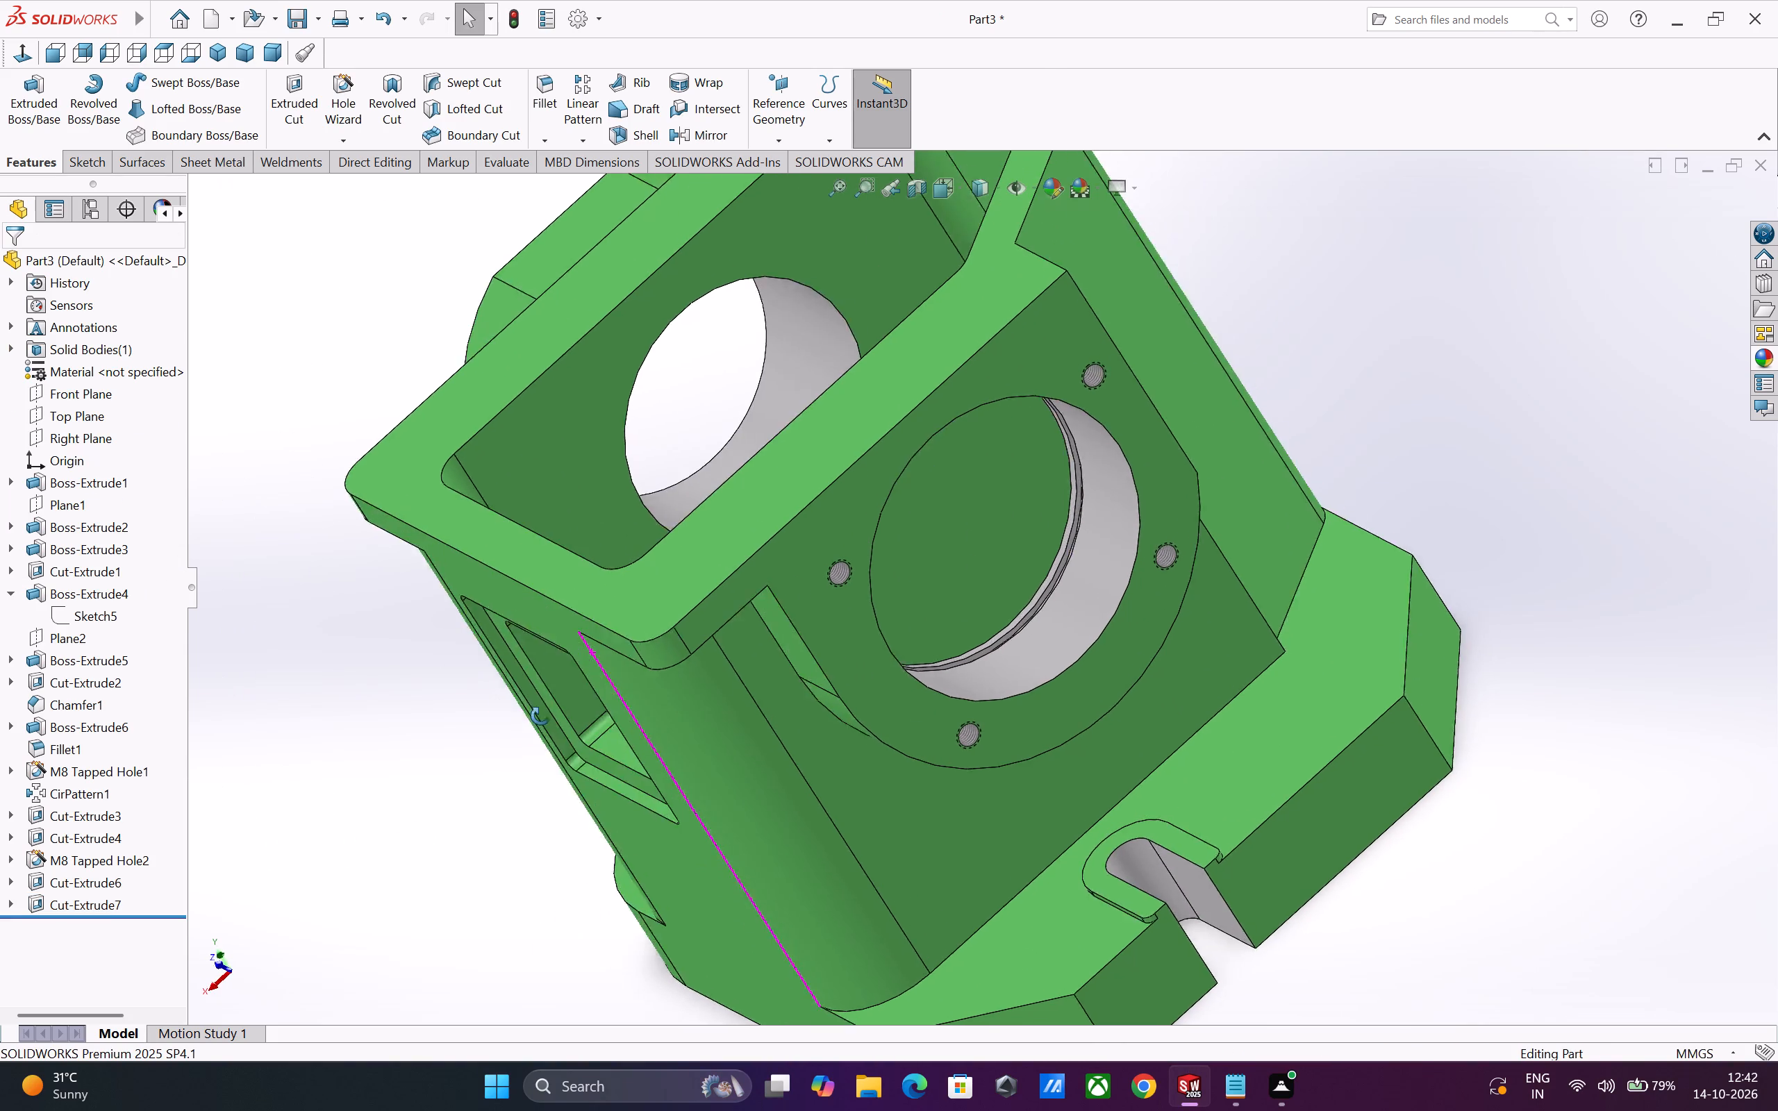
middle_click_drag(540, 716, 635, 636)
scroll(782, 712, "up", 3)
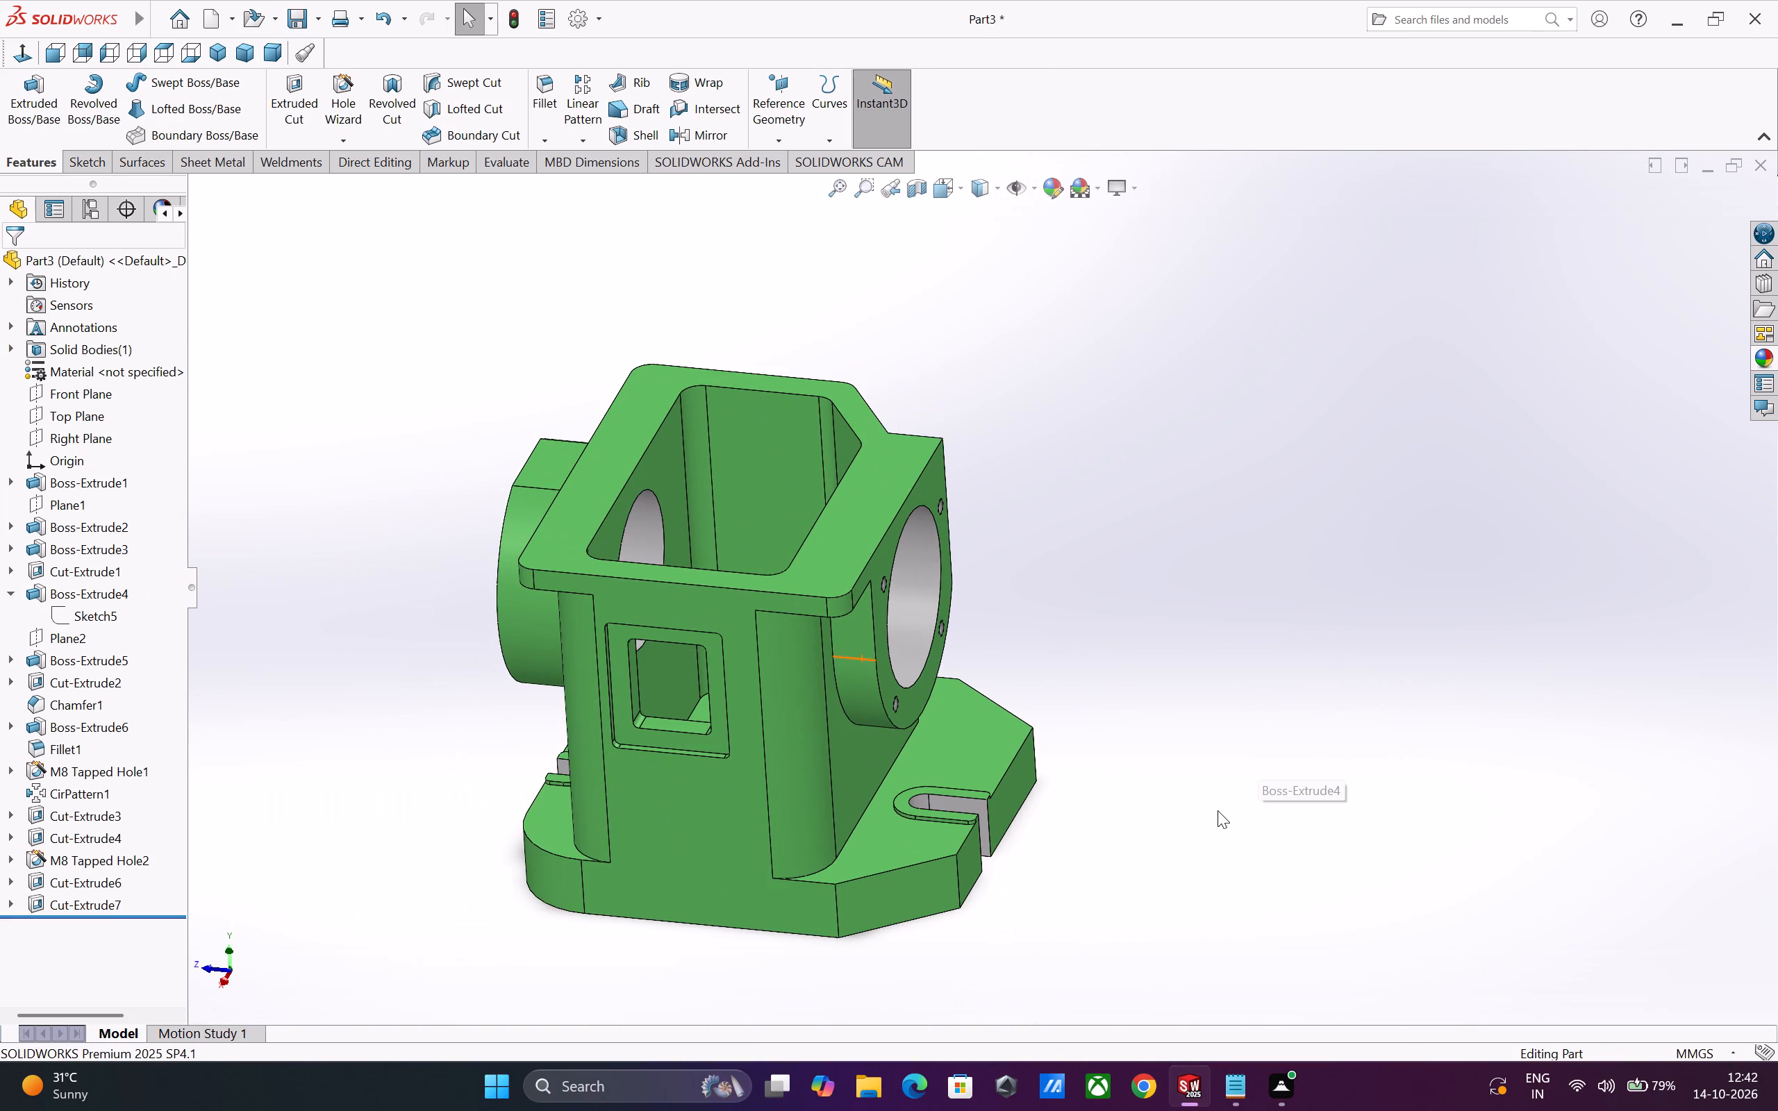
middle_click_drag(1253, 843, 1335, 670)
scroll(1152, 717, "up", 2)
scroll(1094, 645, "down", 2)
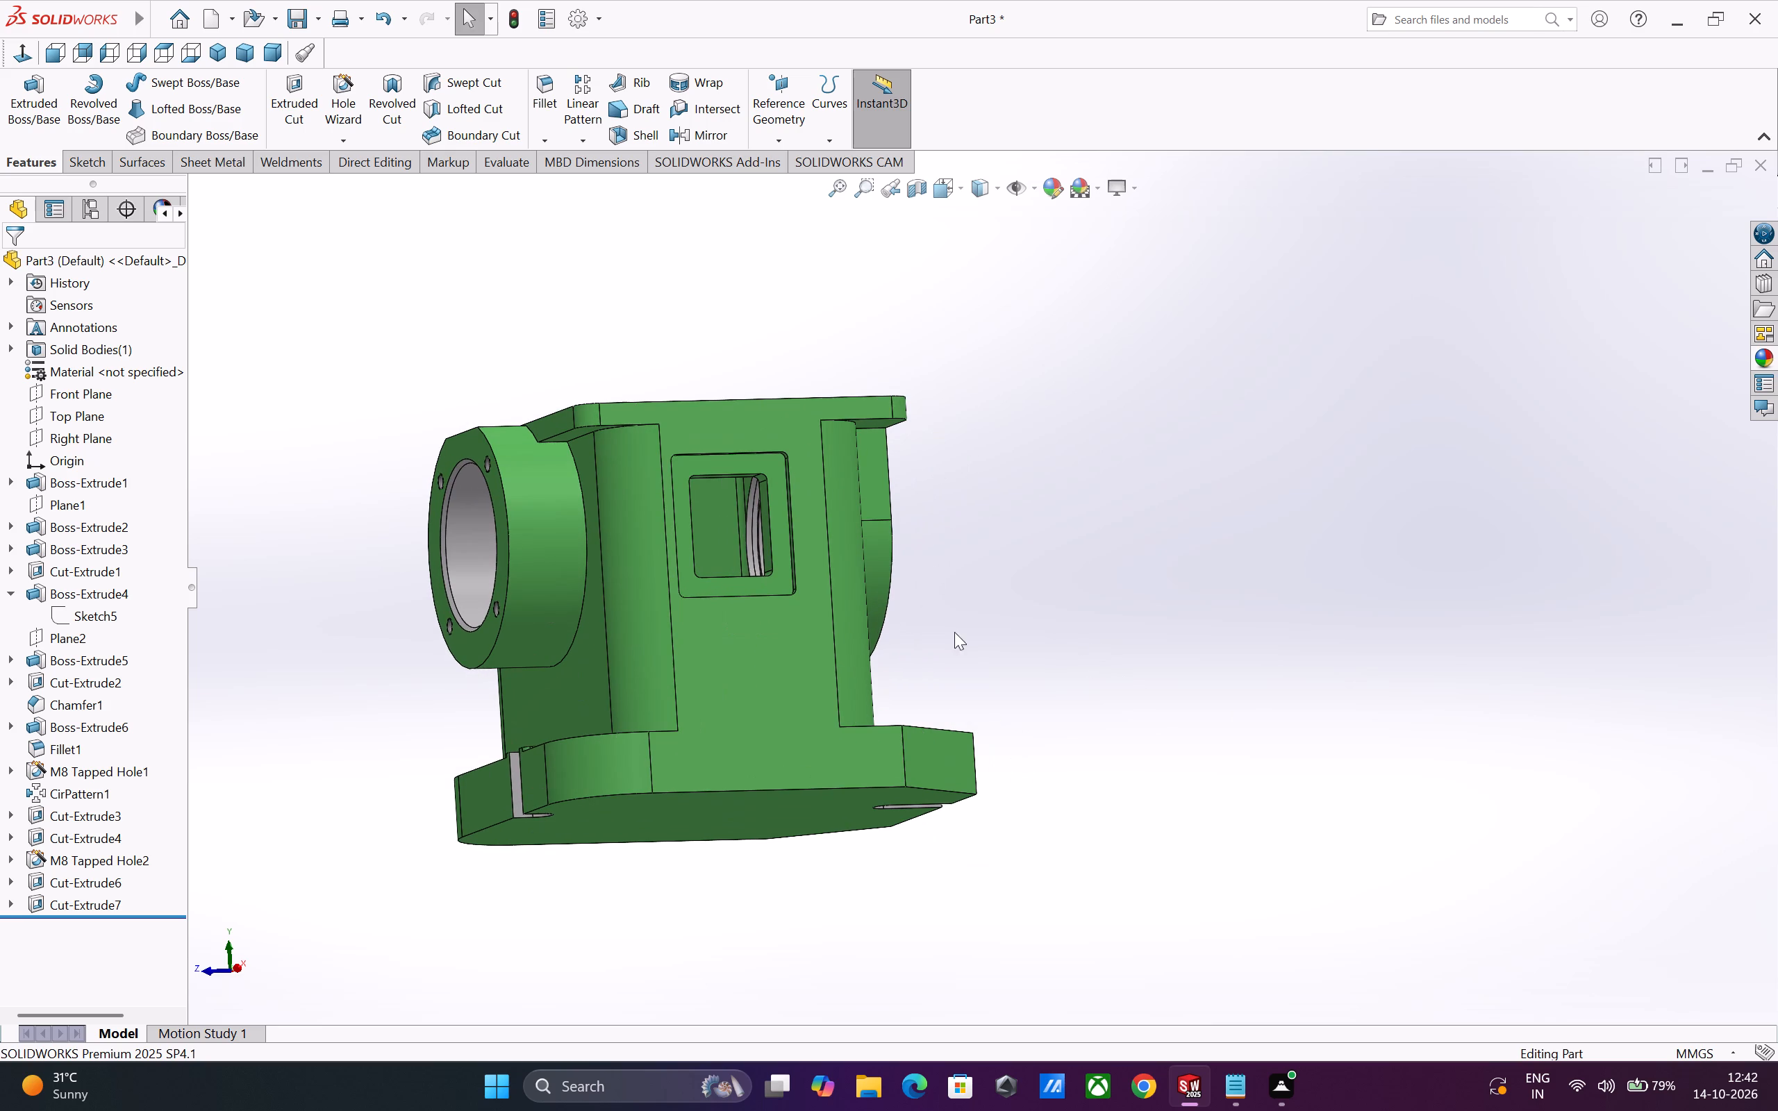
scroll(945, 626, "down", 1)
middle_click_drag(1070, 644, 1027, 671)
scroll(1027, 671, "down", 2)
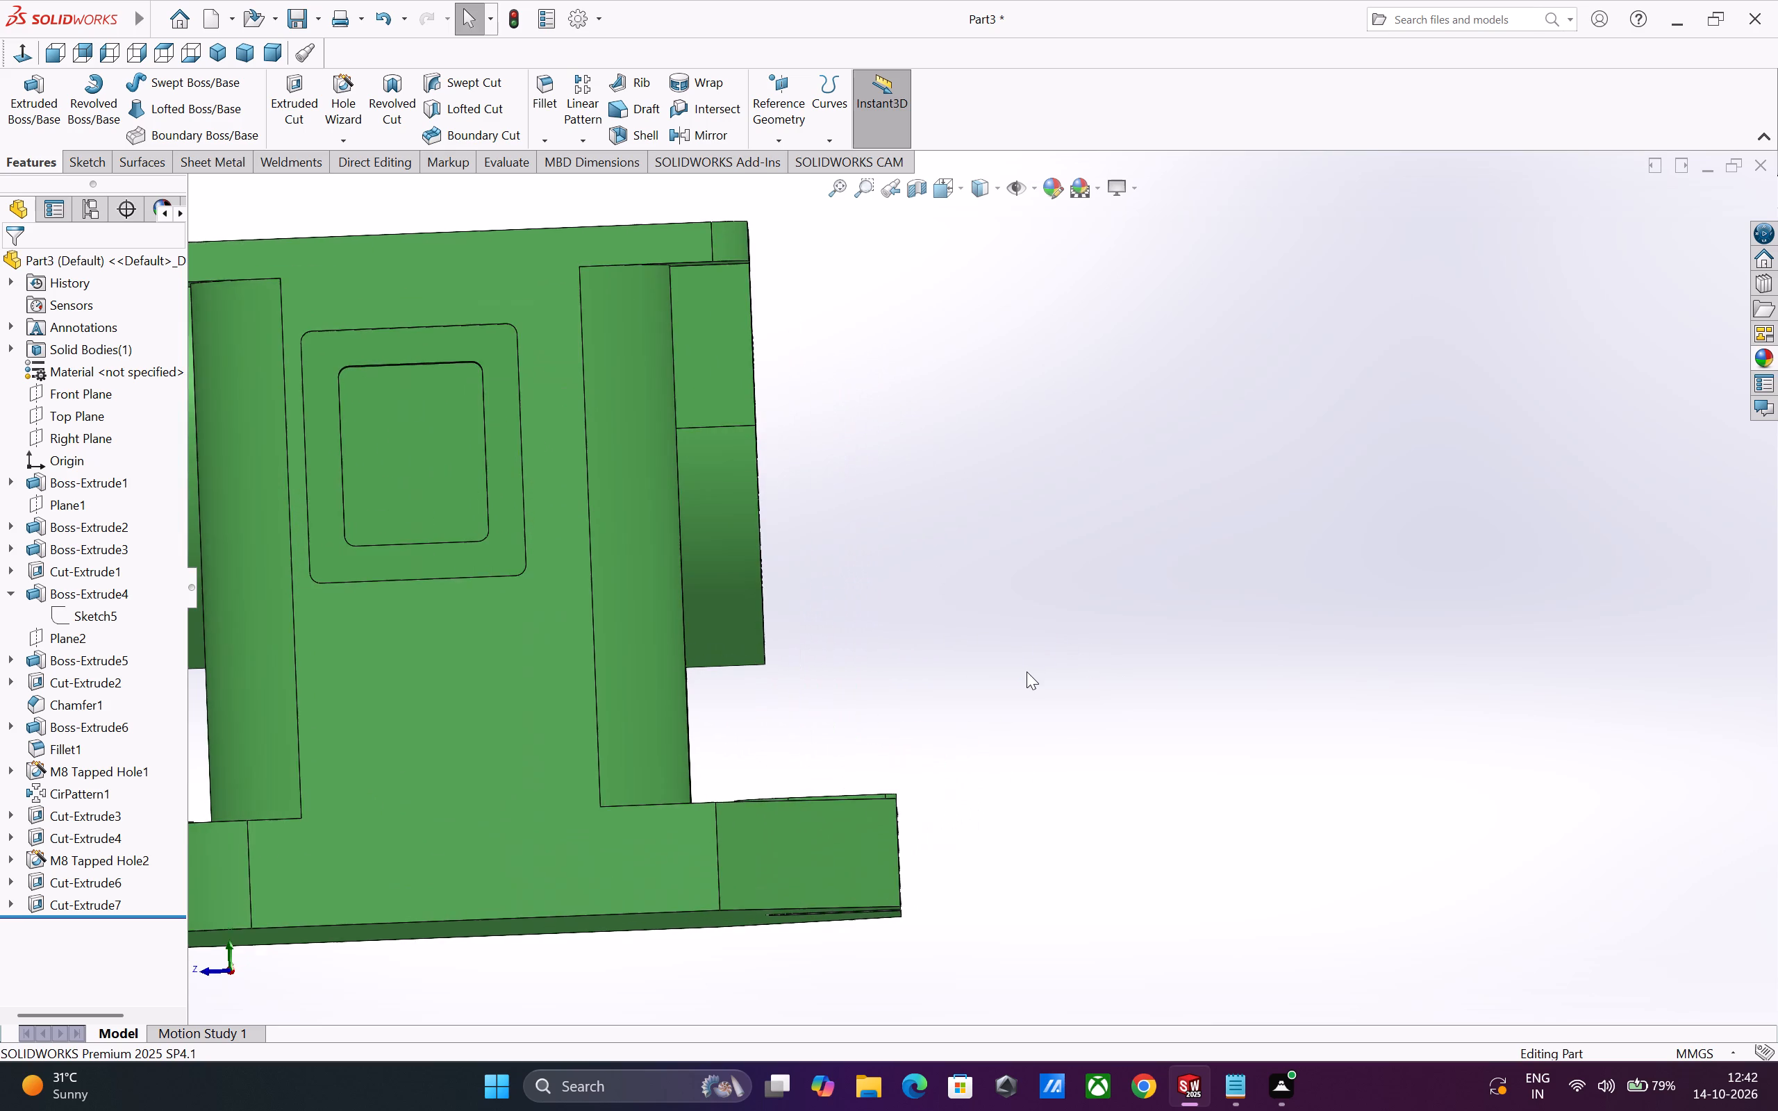
scroll(772, 622, "down", 1)
scroll(993, 708, "up", 6)
middle_click_drag(997, 708, 1171, 762)
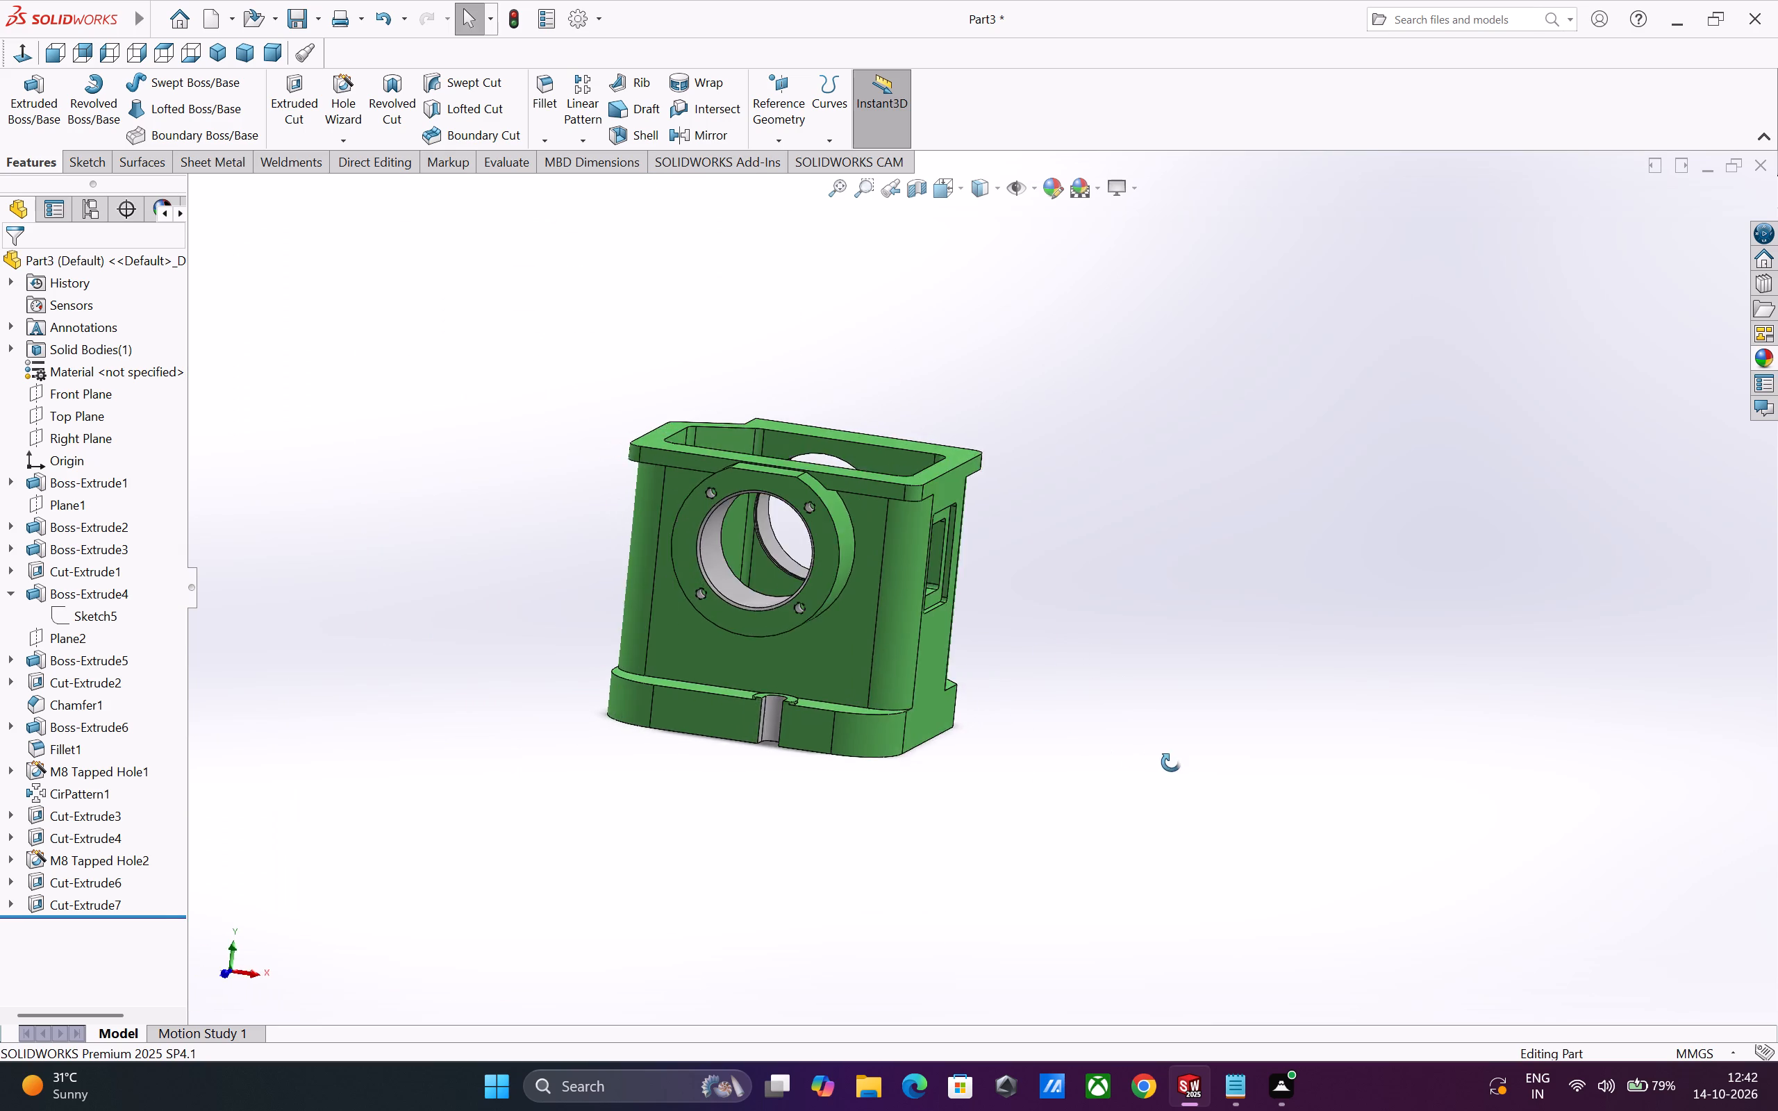
middle_click_drag(1171, 762, 958, 895)
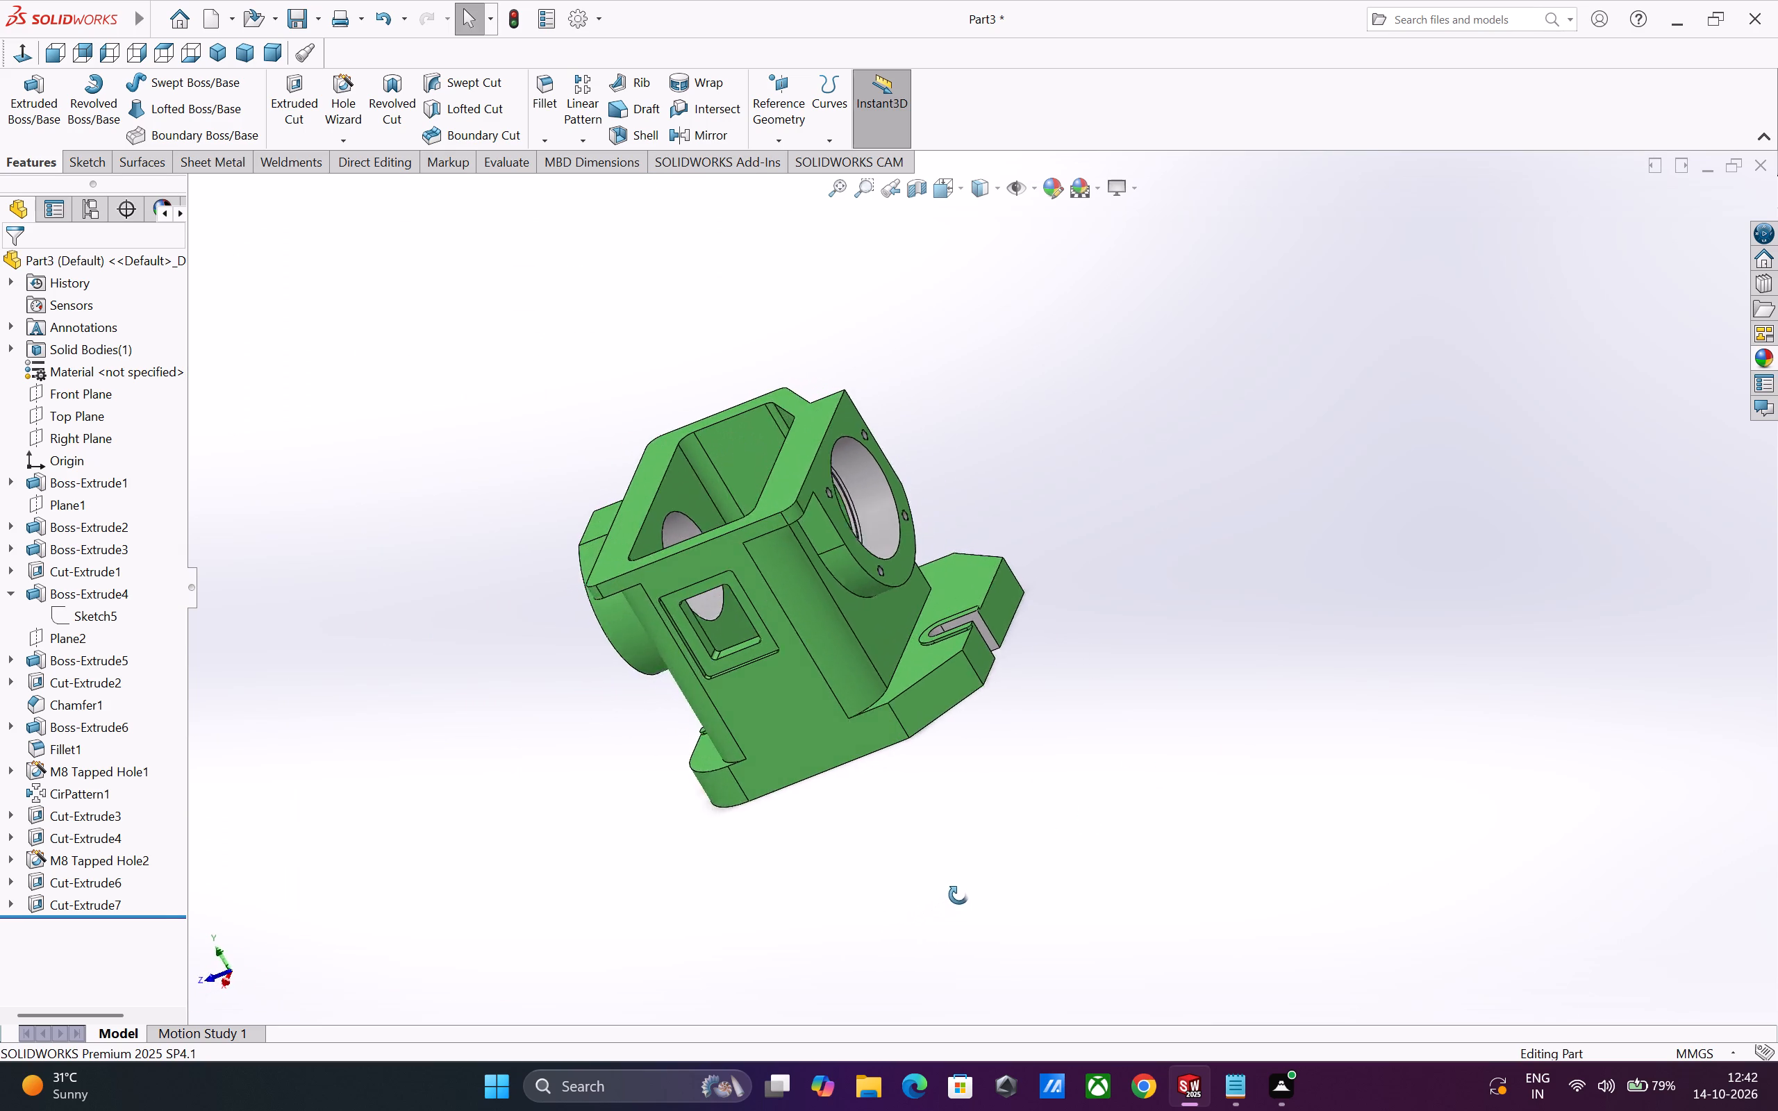
middle_click_drag(958, 895, 1072, 827)
scroll(1072, 827, "up", 2)
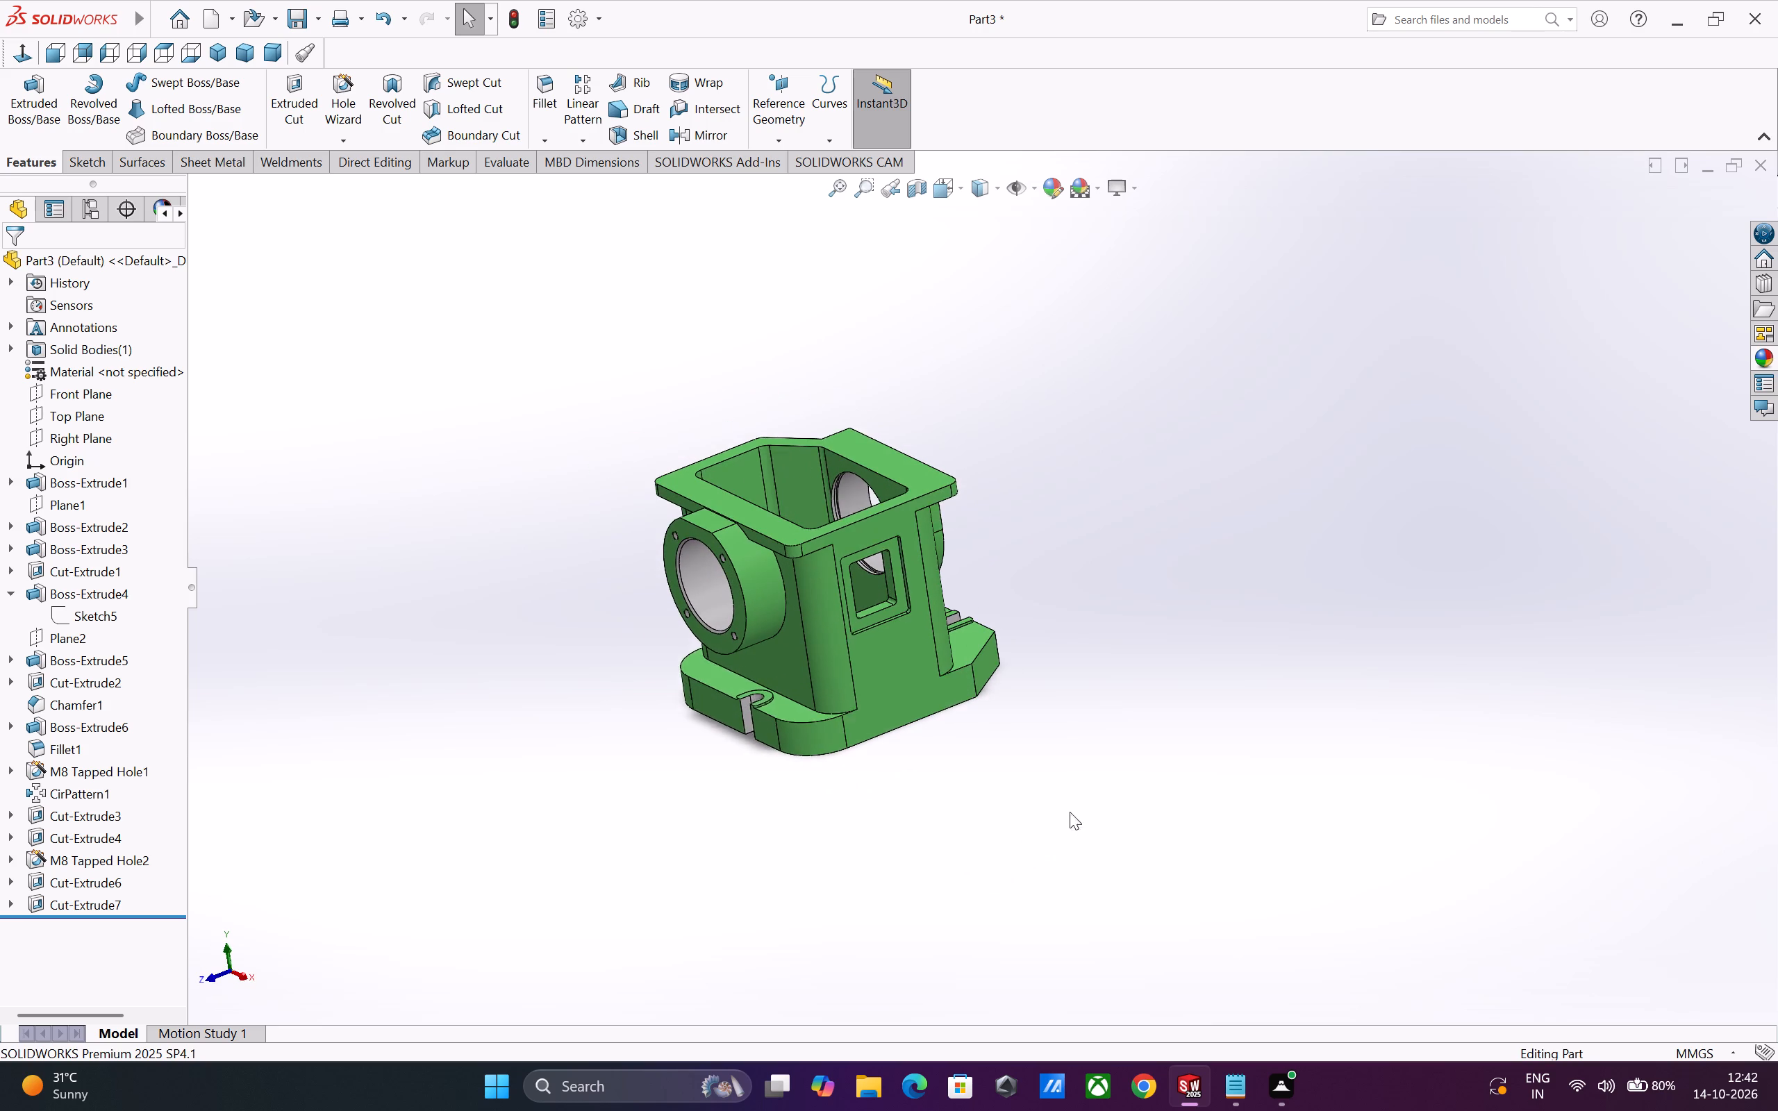
Apply a white color (RGB 255, 255, 255) to the frame recess face and the features Cut-Extrude6 and Cut-Extrude7.
scroll(934, 523, "down", 6)
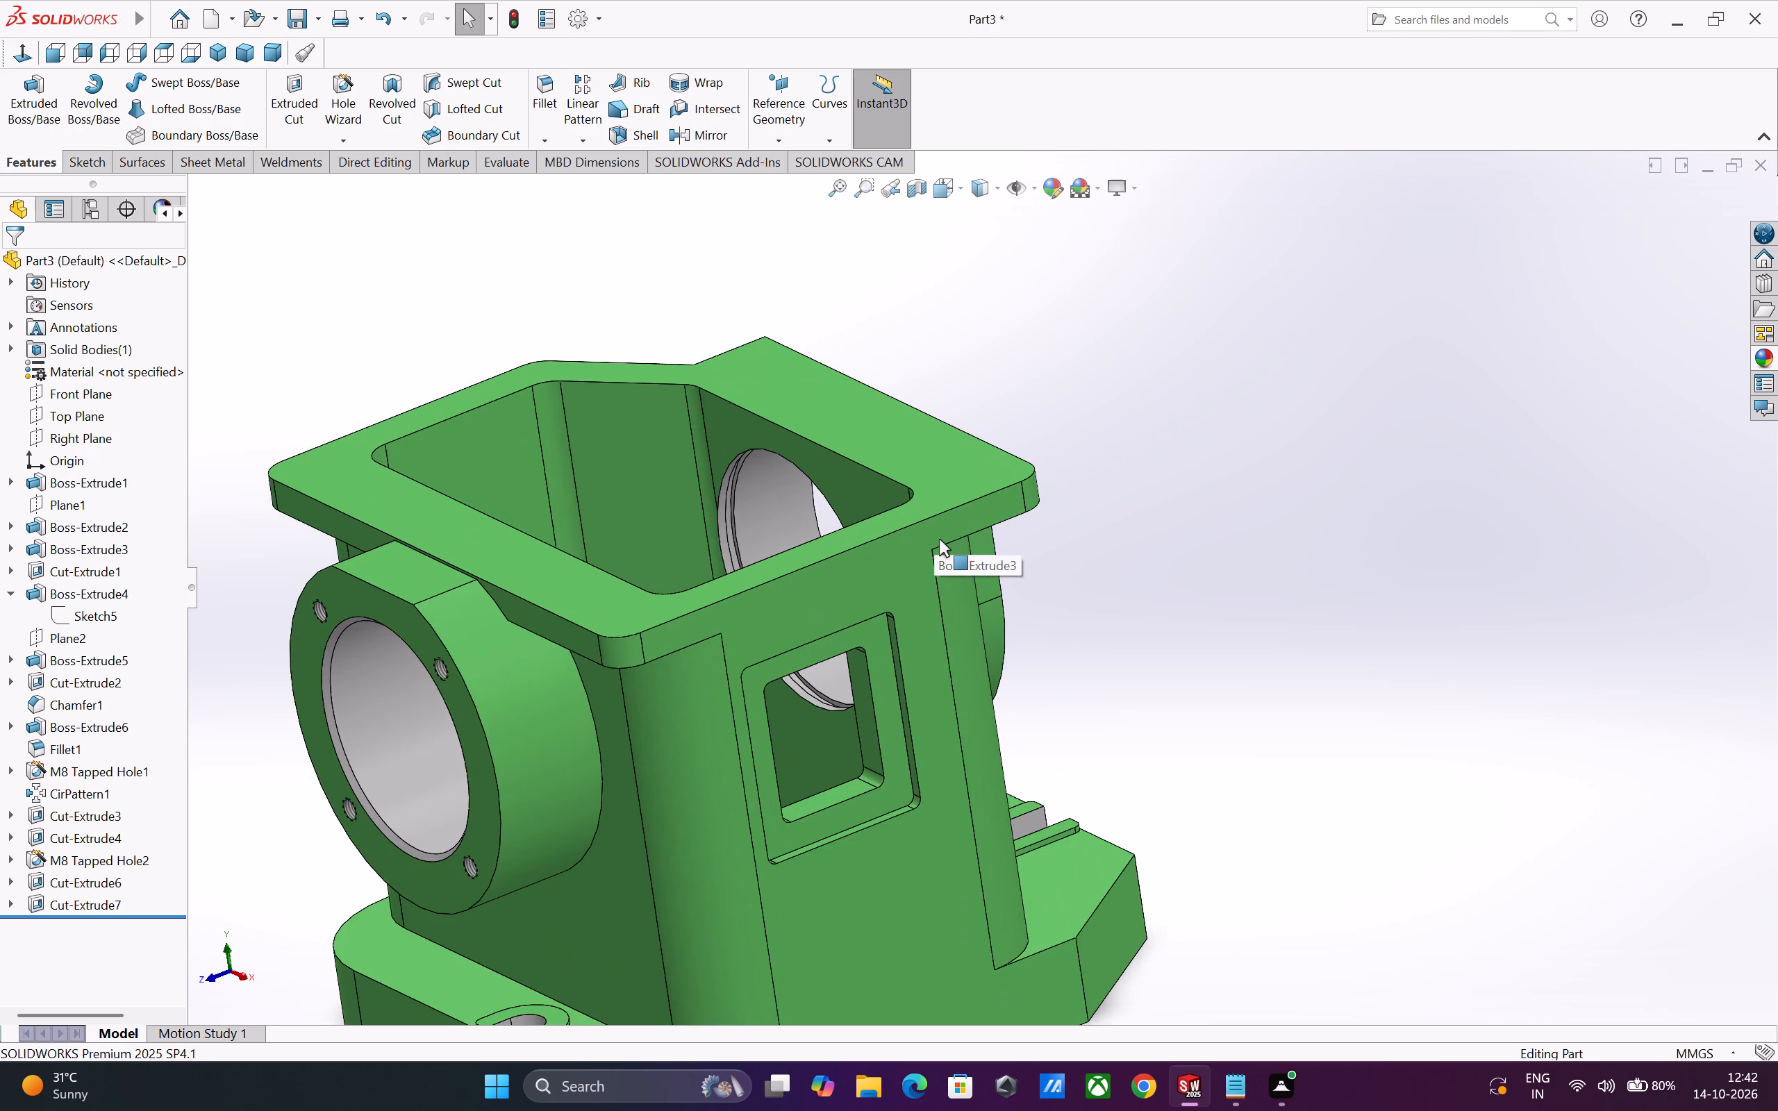
left_click(892, 697)
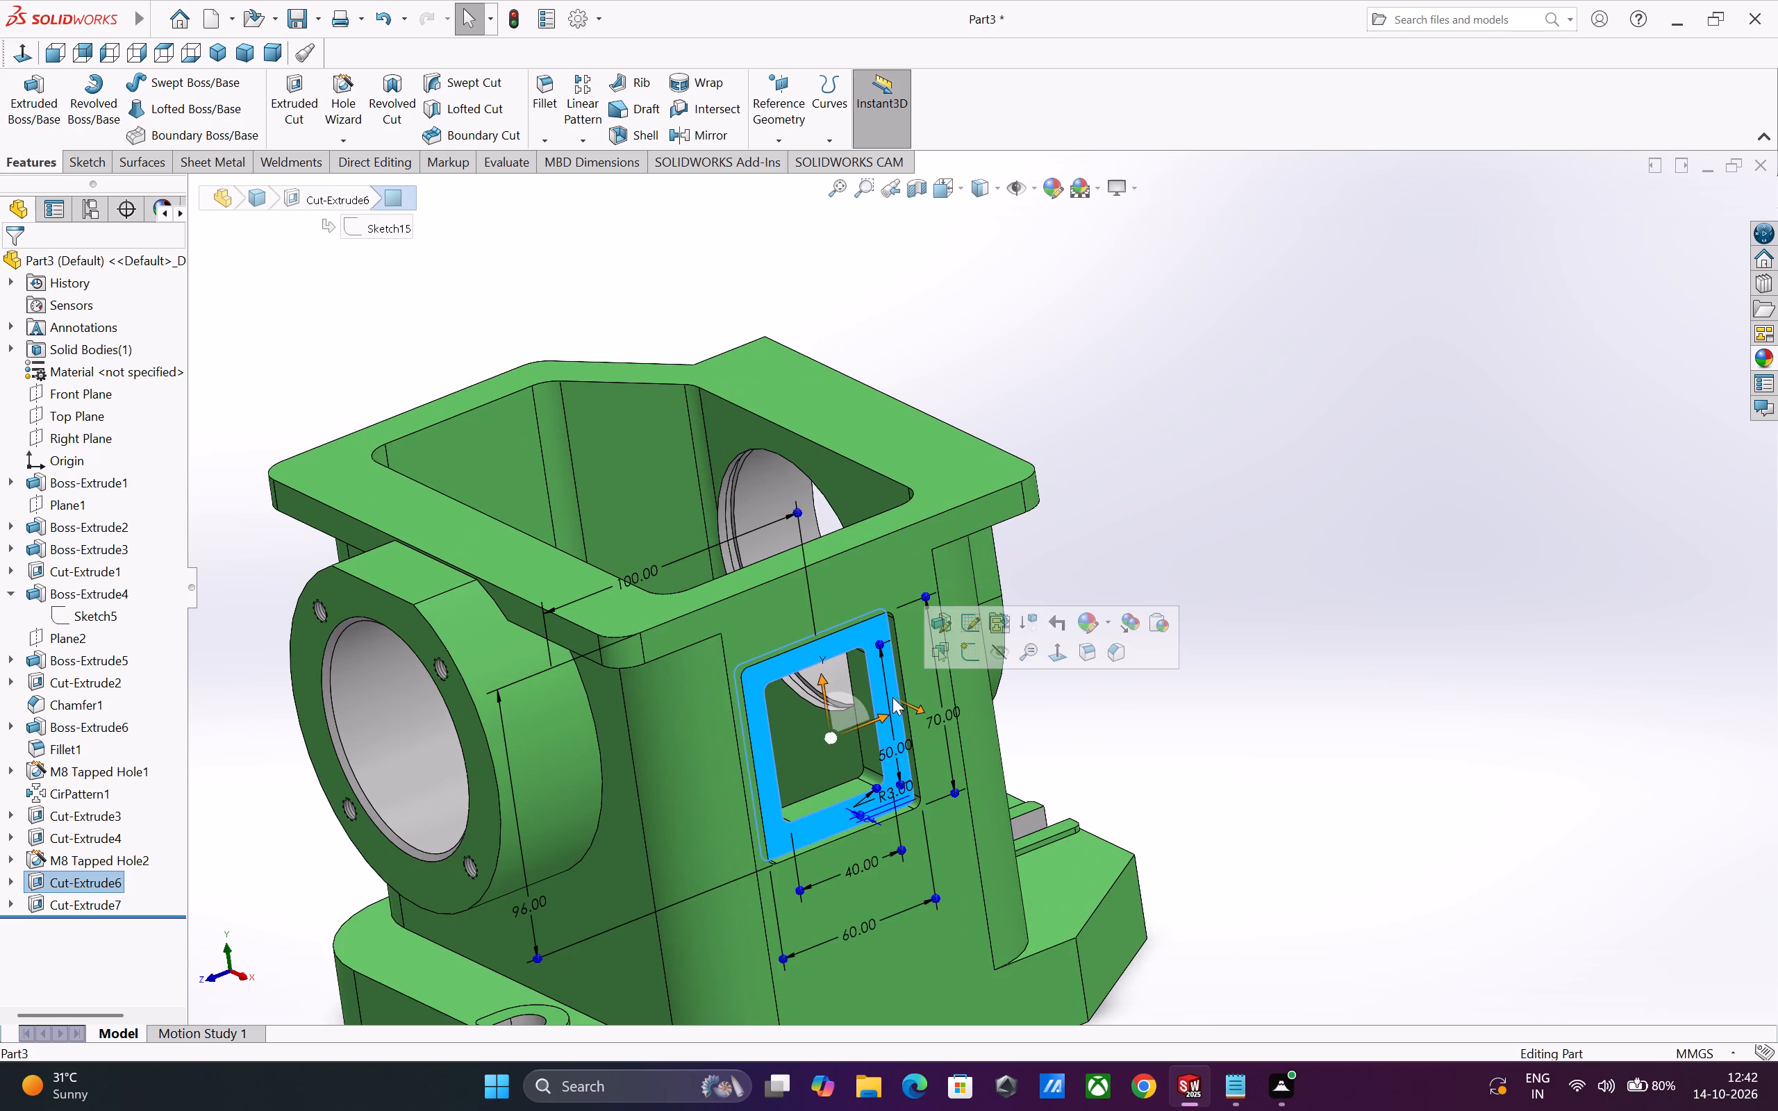
scroll(870, 767, "down", 2)
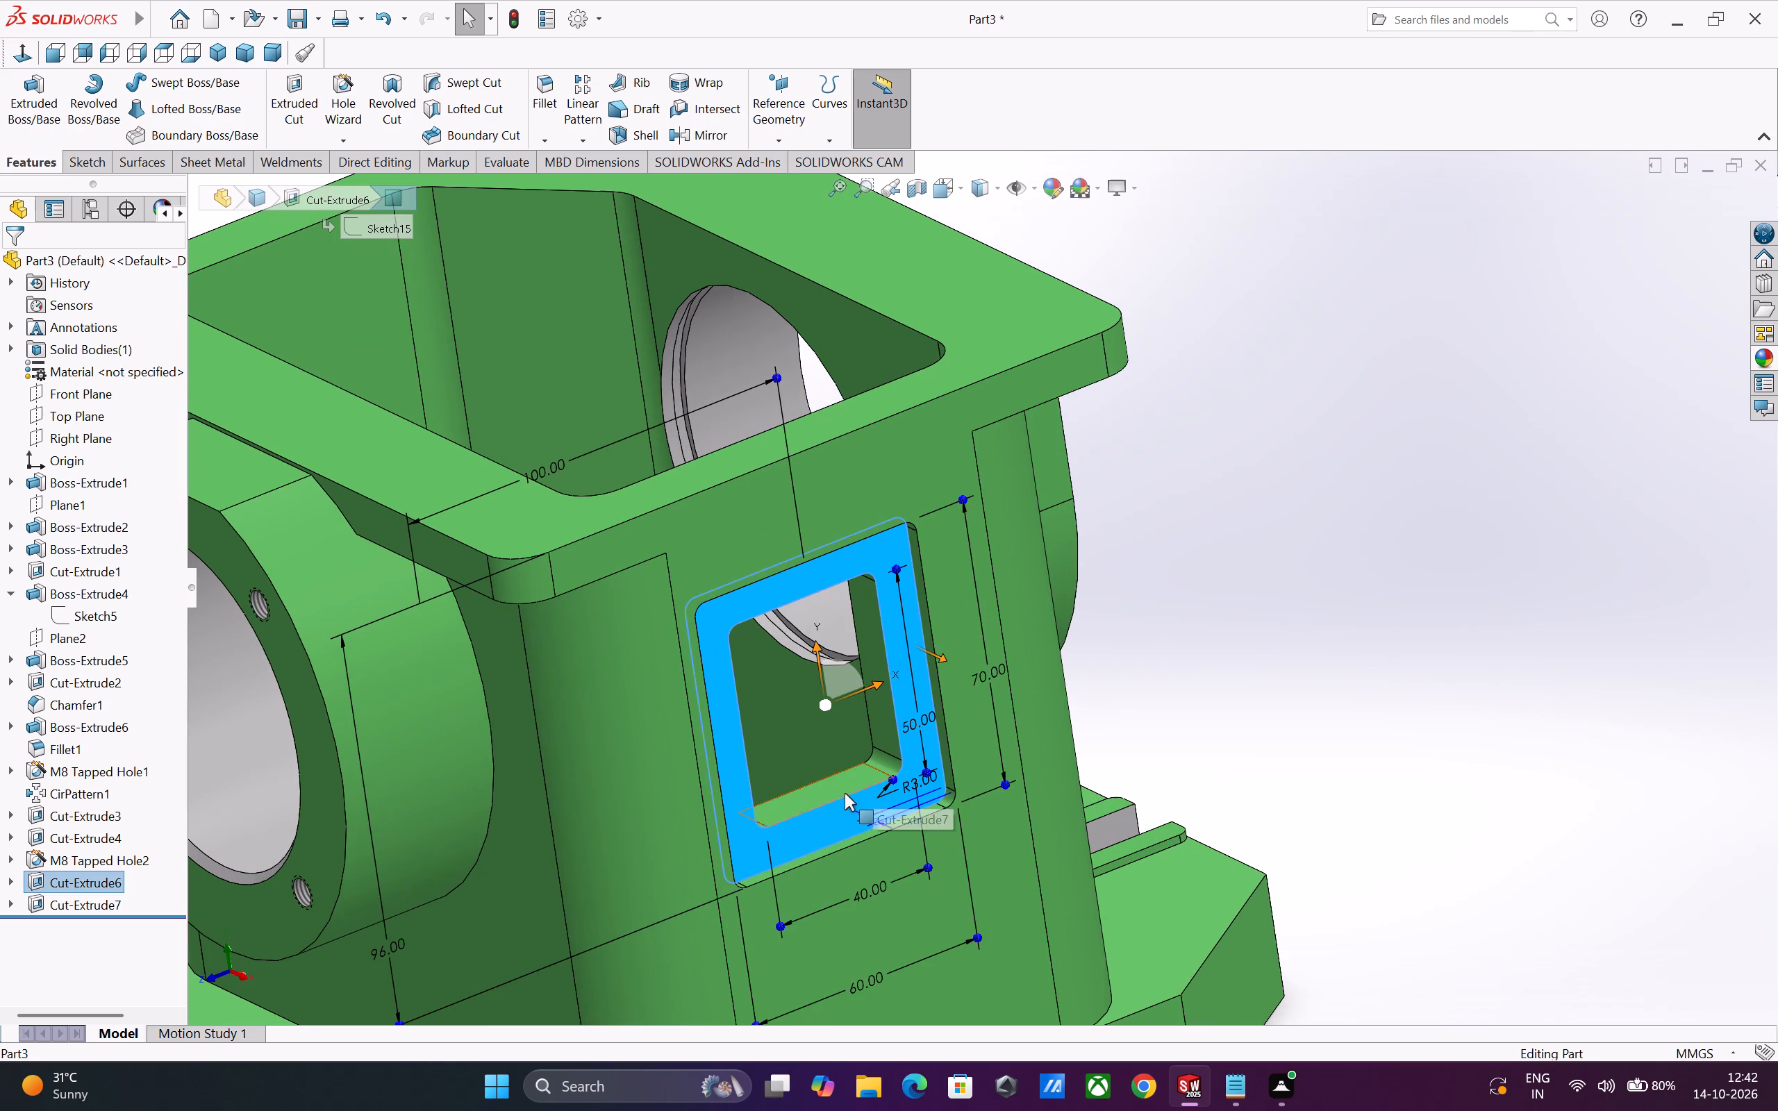
left_click(78, 908, "ctrl")
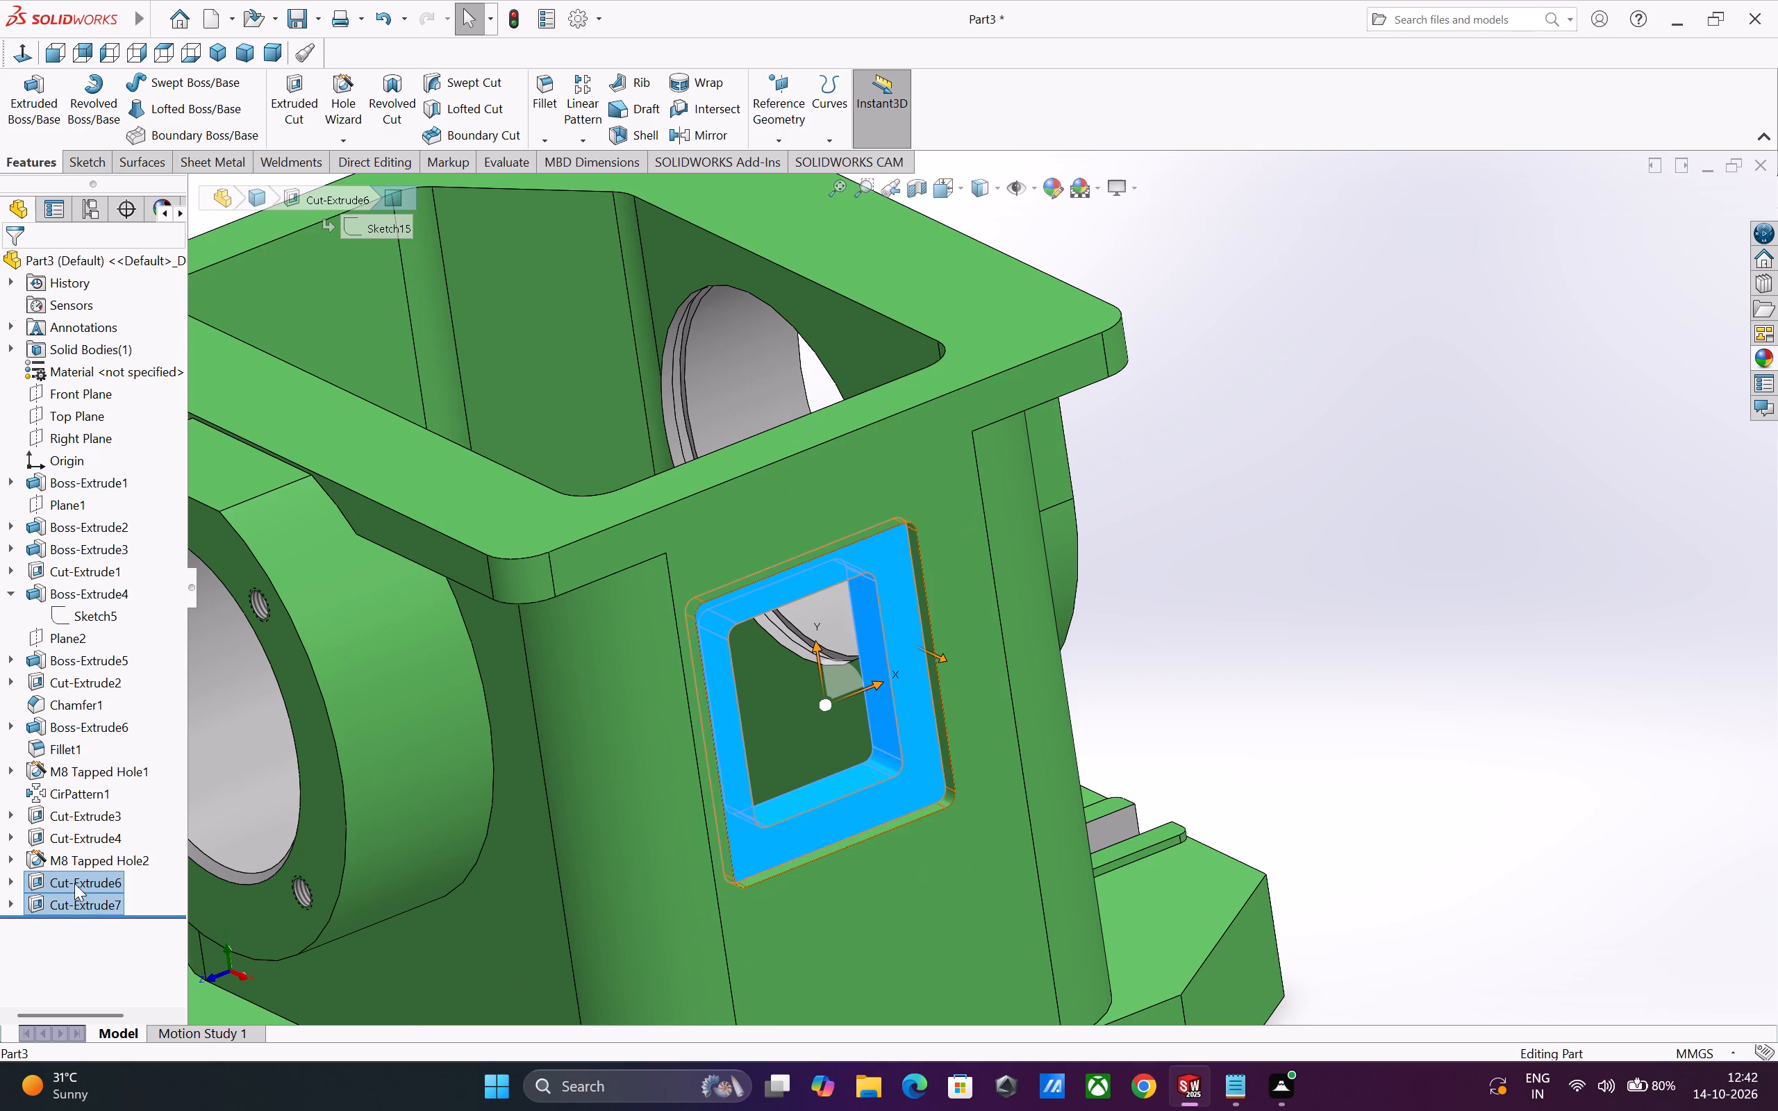
left_click(74, 880, "ctrl")
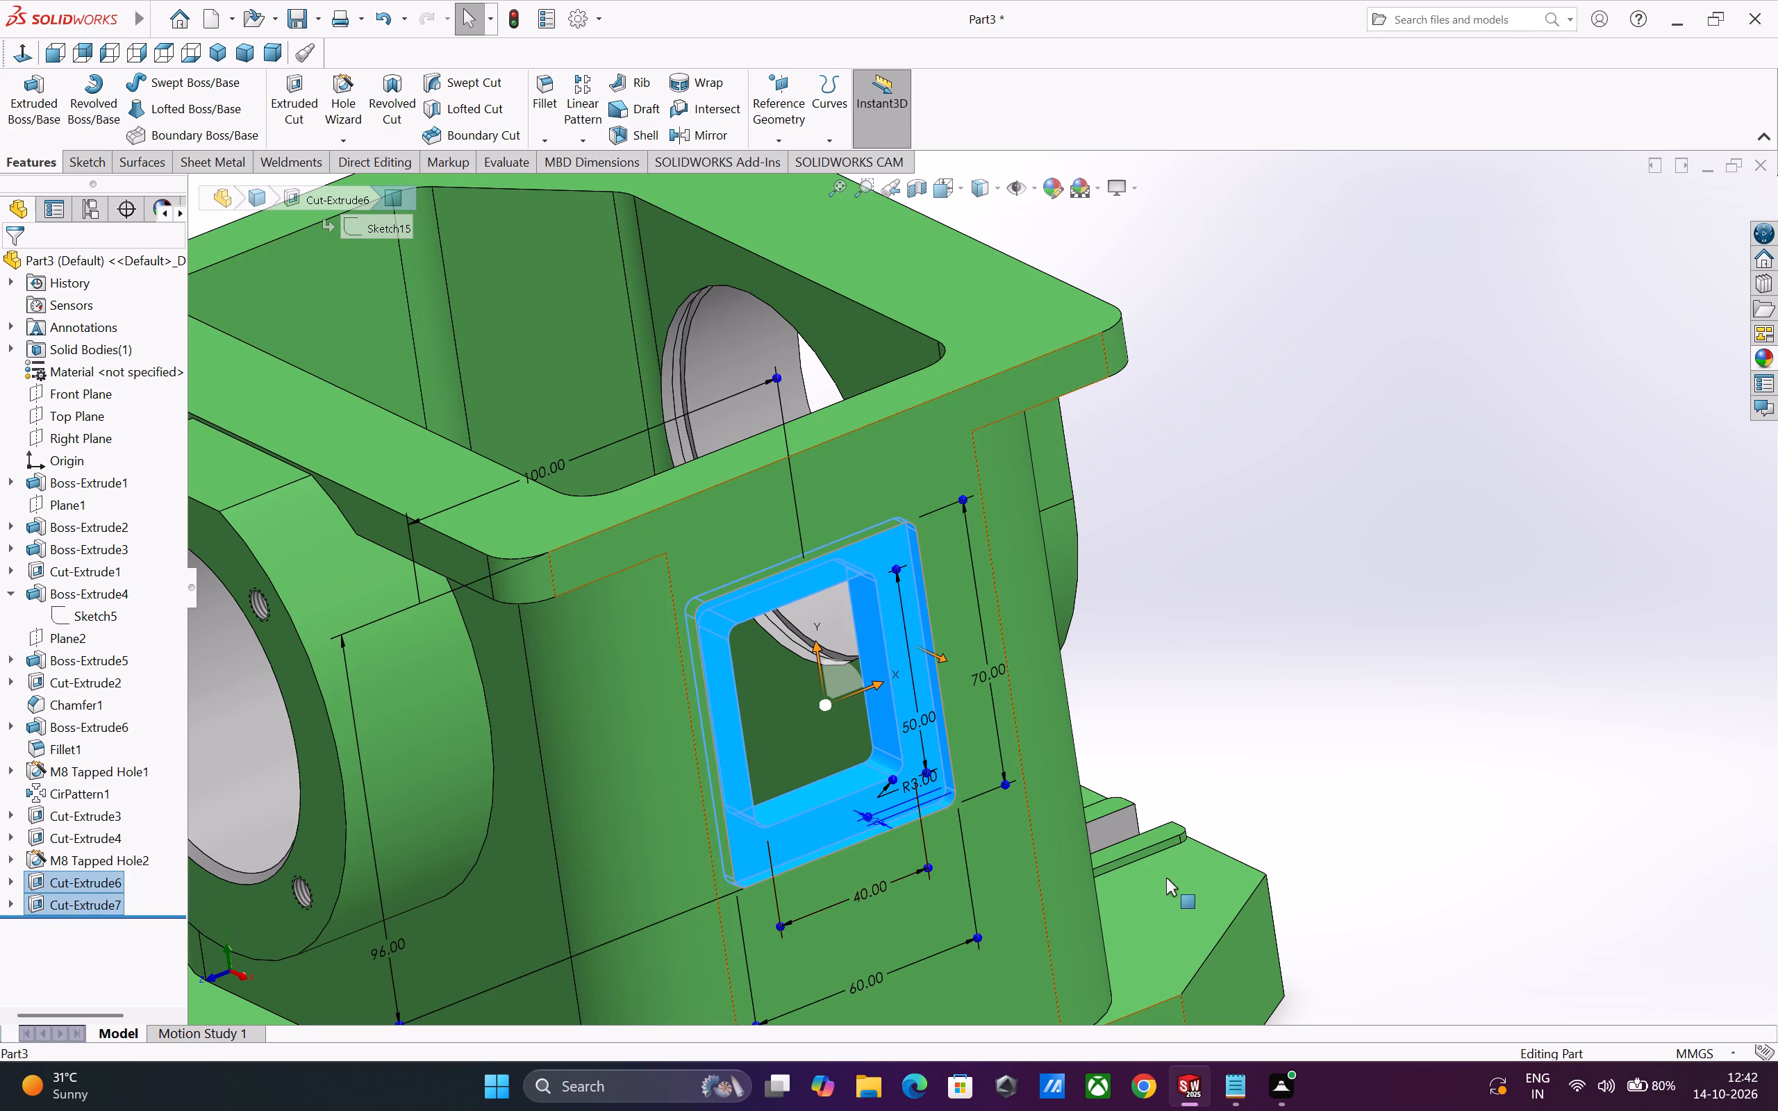
middle_click_drag(1166, 878, 1127, 892)
scroll(1218, 853, "up", 2)
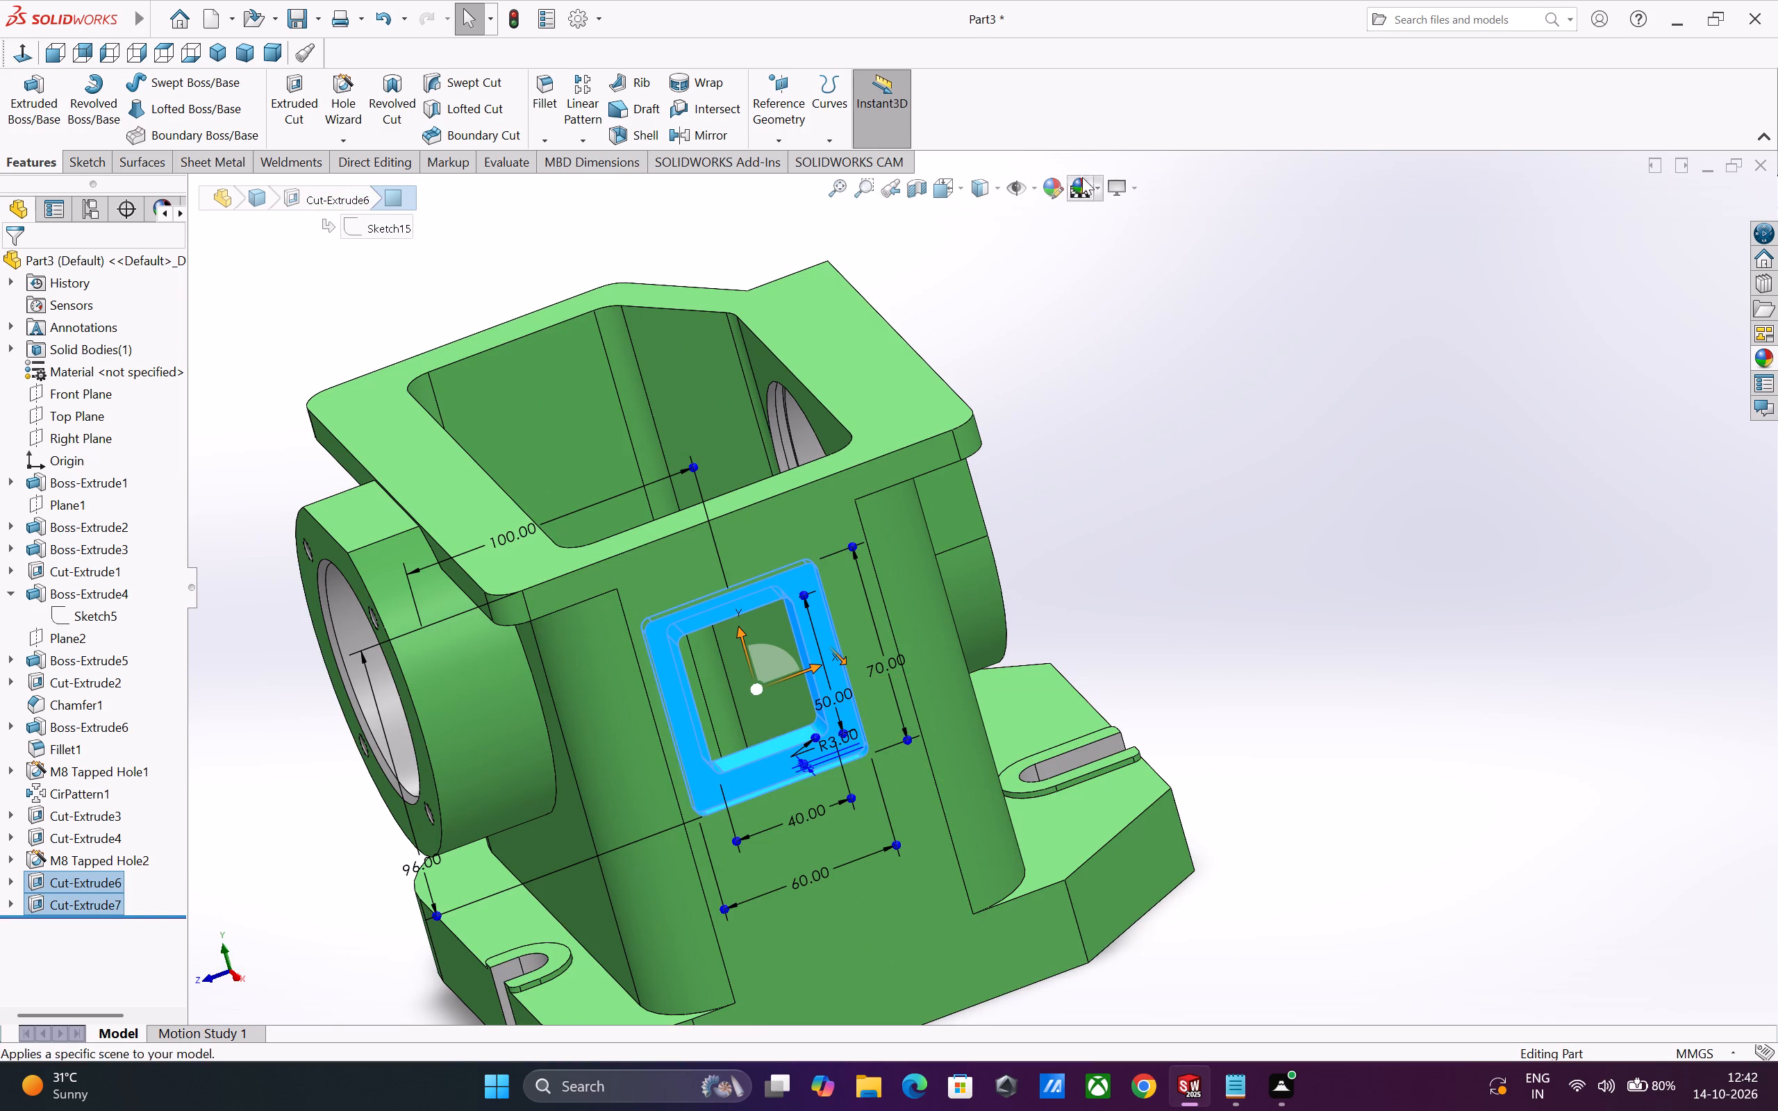
left_click(1056, 185)
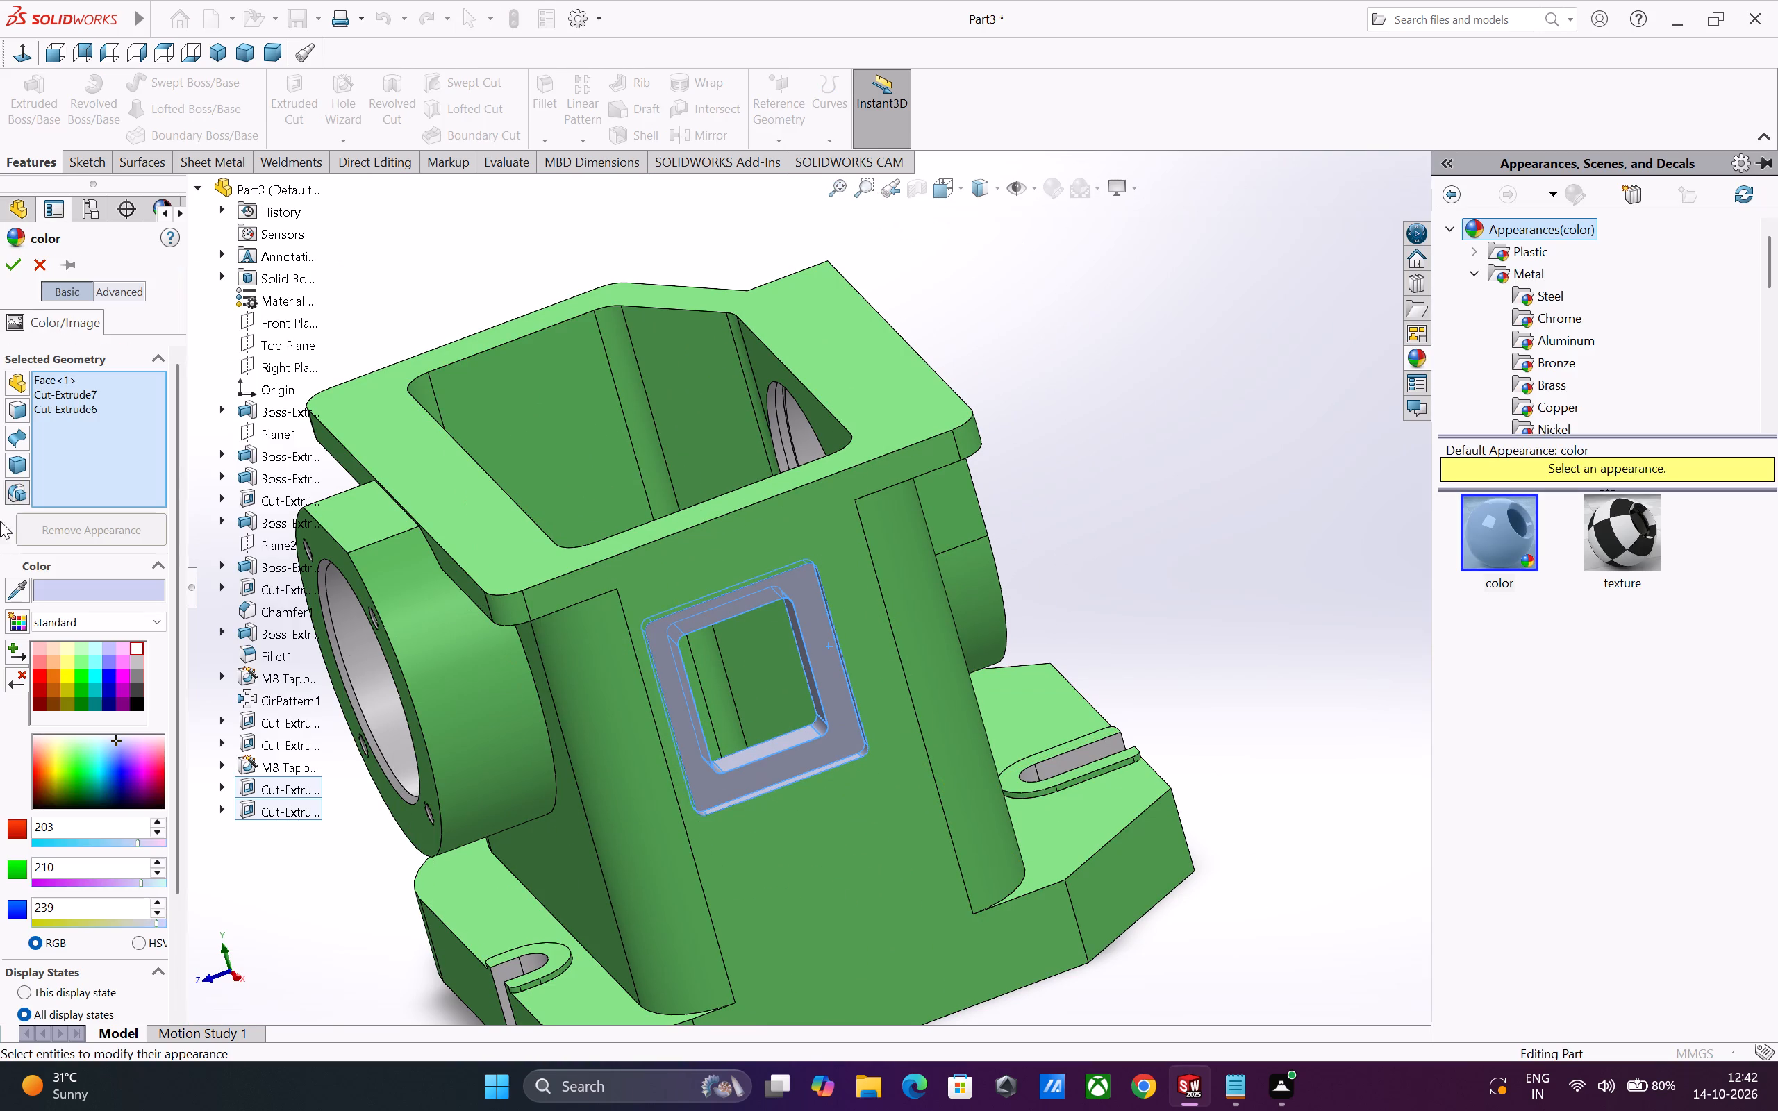
left_click(138, 645)
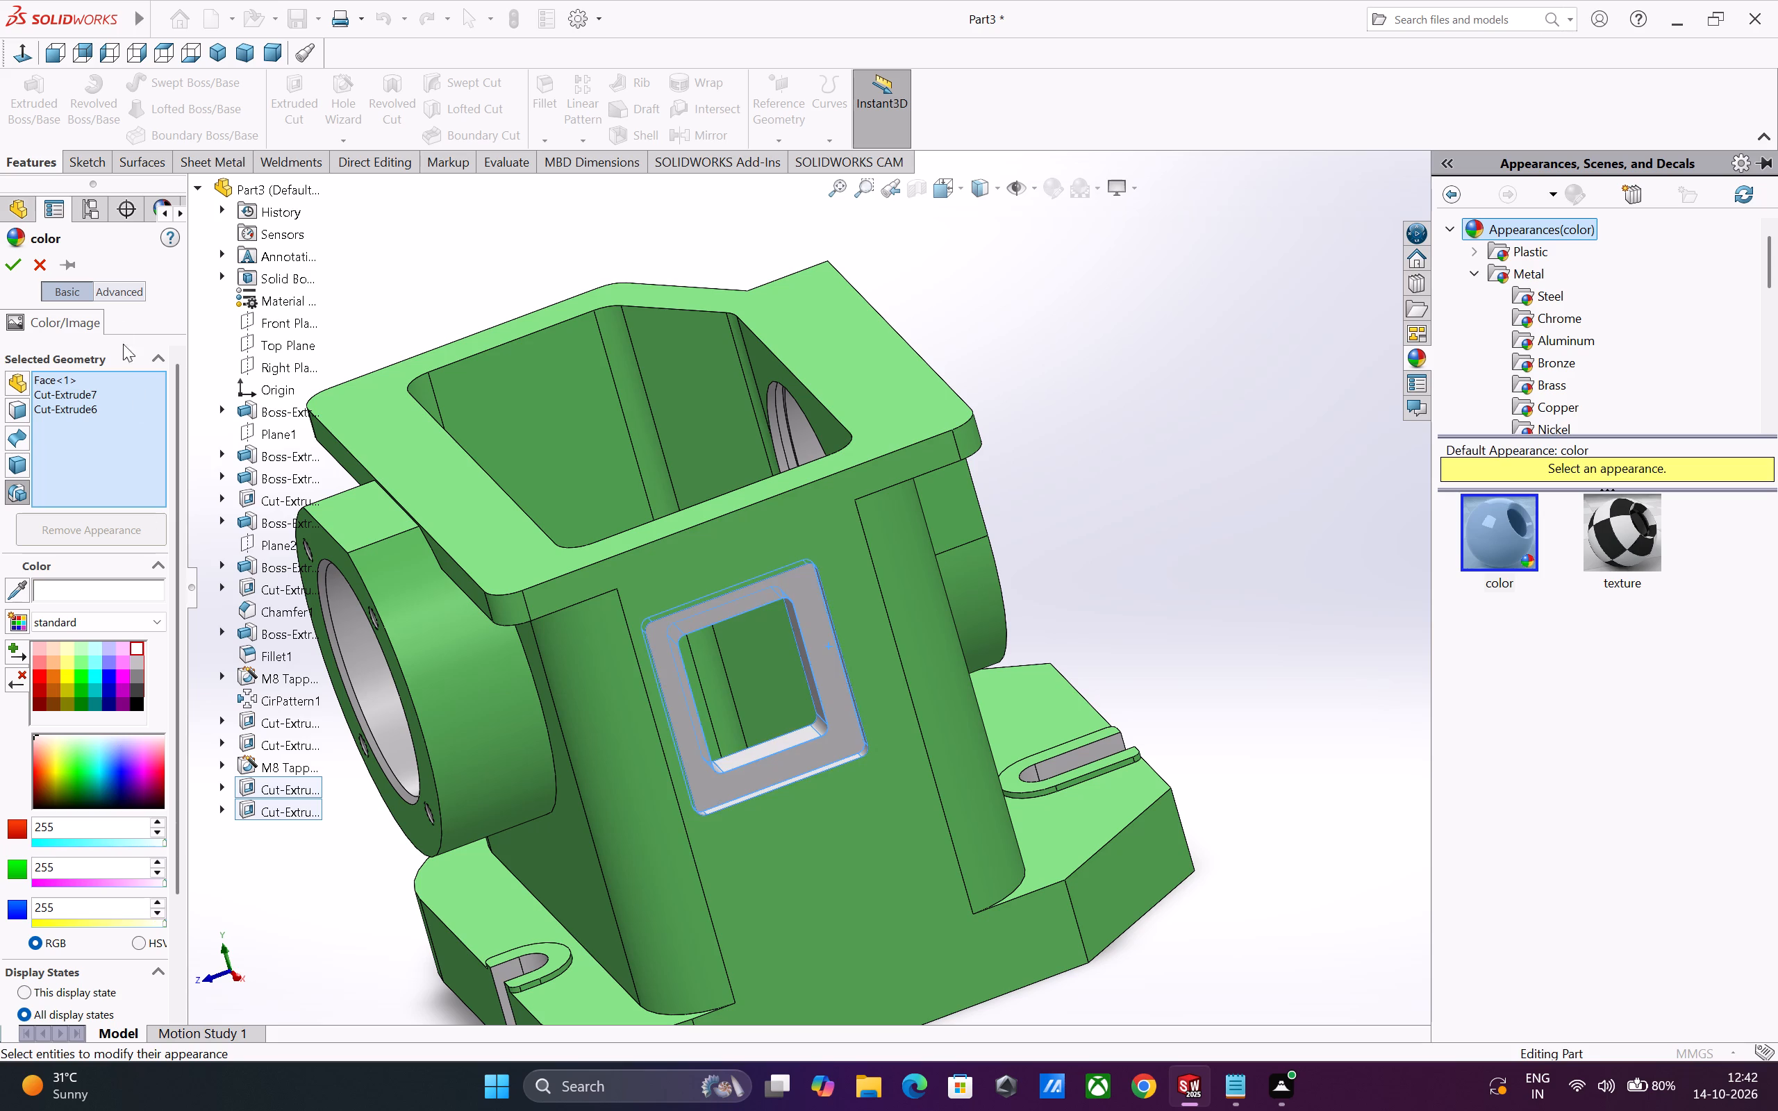
left_click(7, 269)
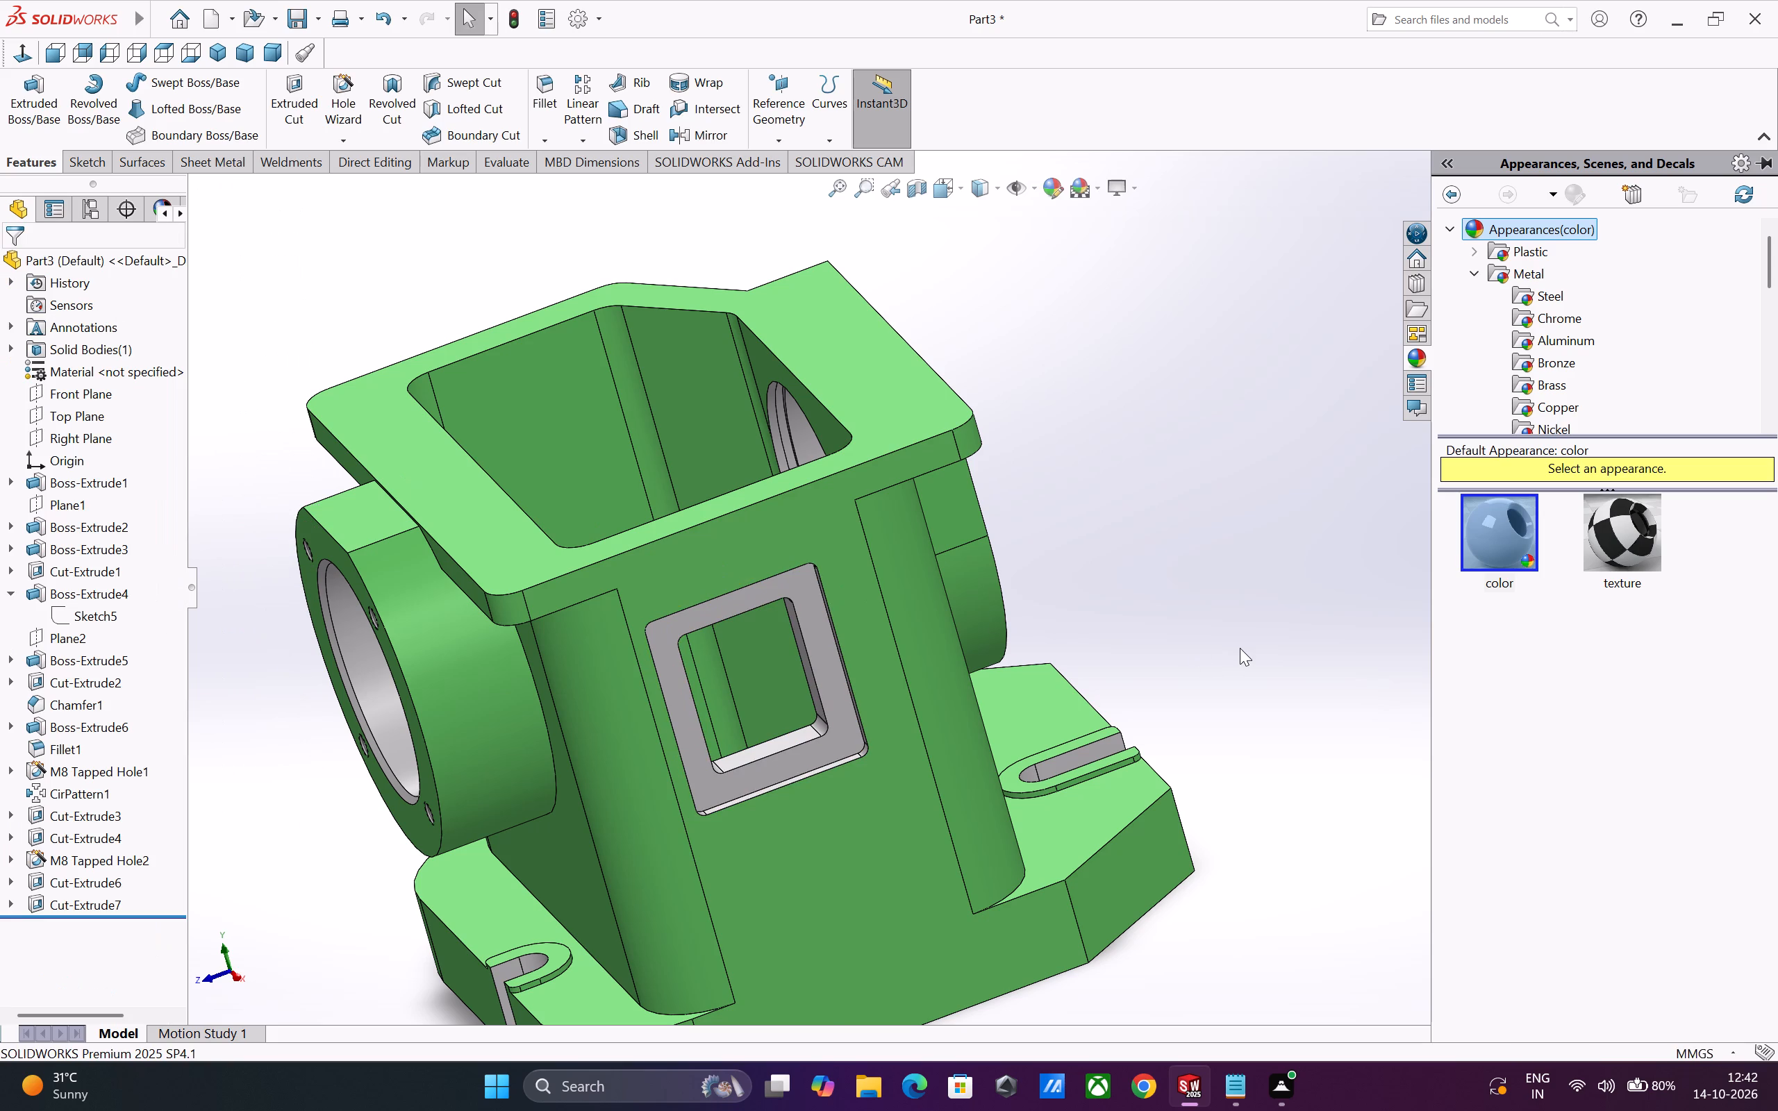
left_click(1240, 648)
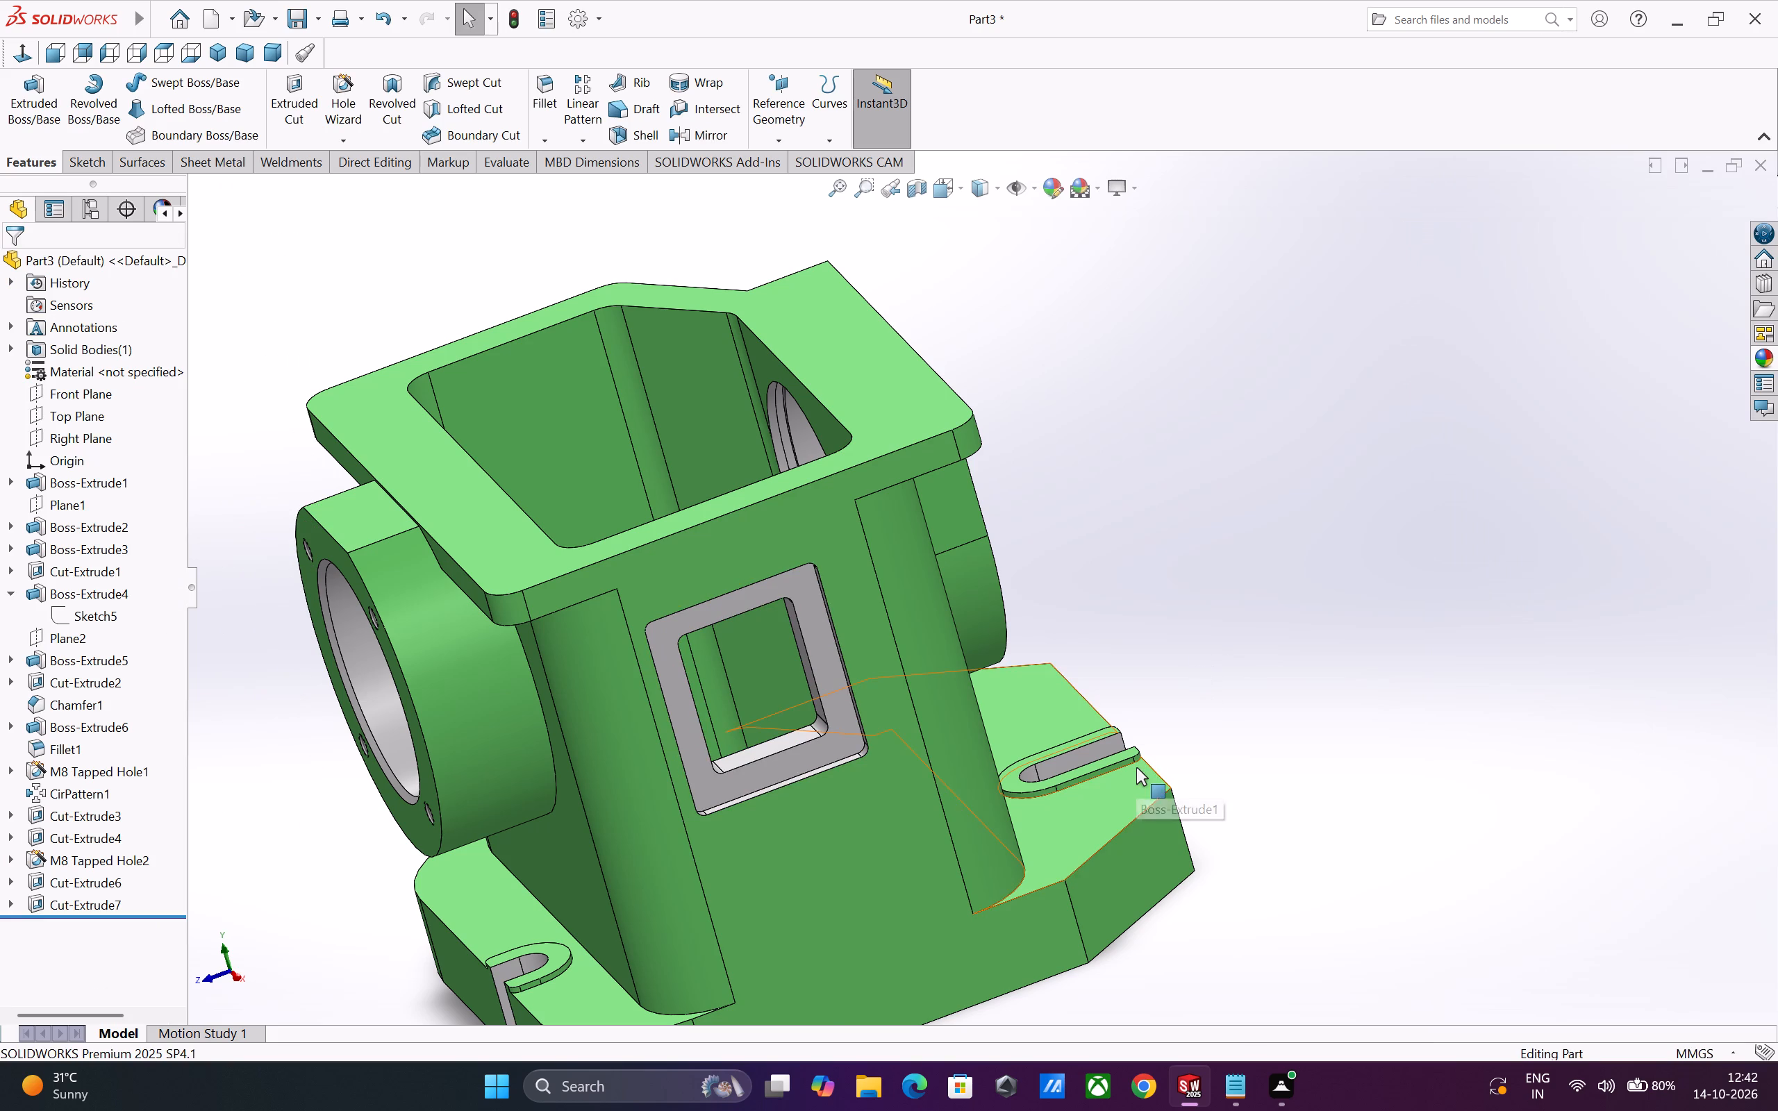
Set up a Hole Wizard ISO tapped hole of size M4 with the Up To Next end condition.
scroll(1097, 793, "up", 3)
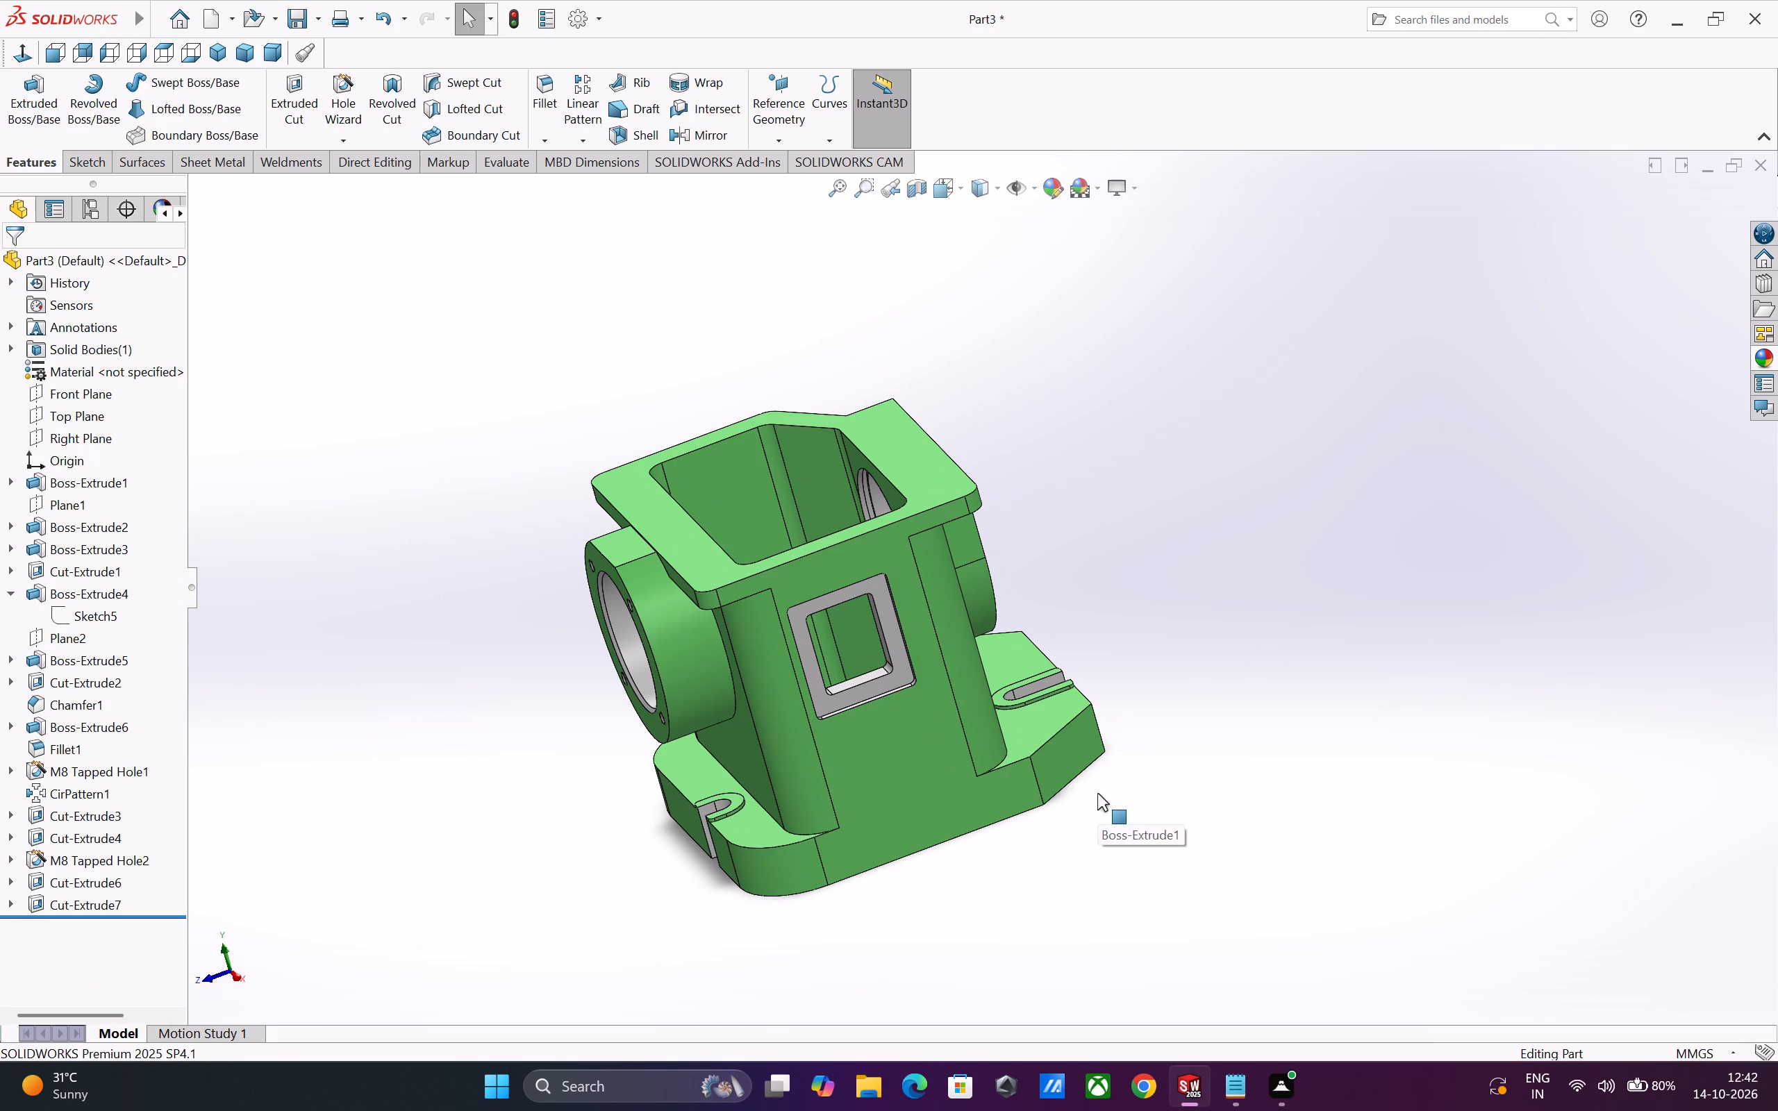
scroll(1097, 793, "up", 1)
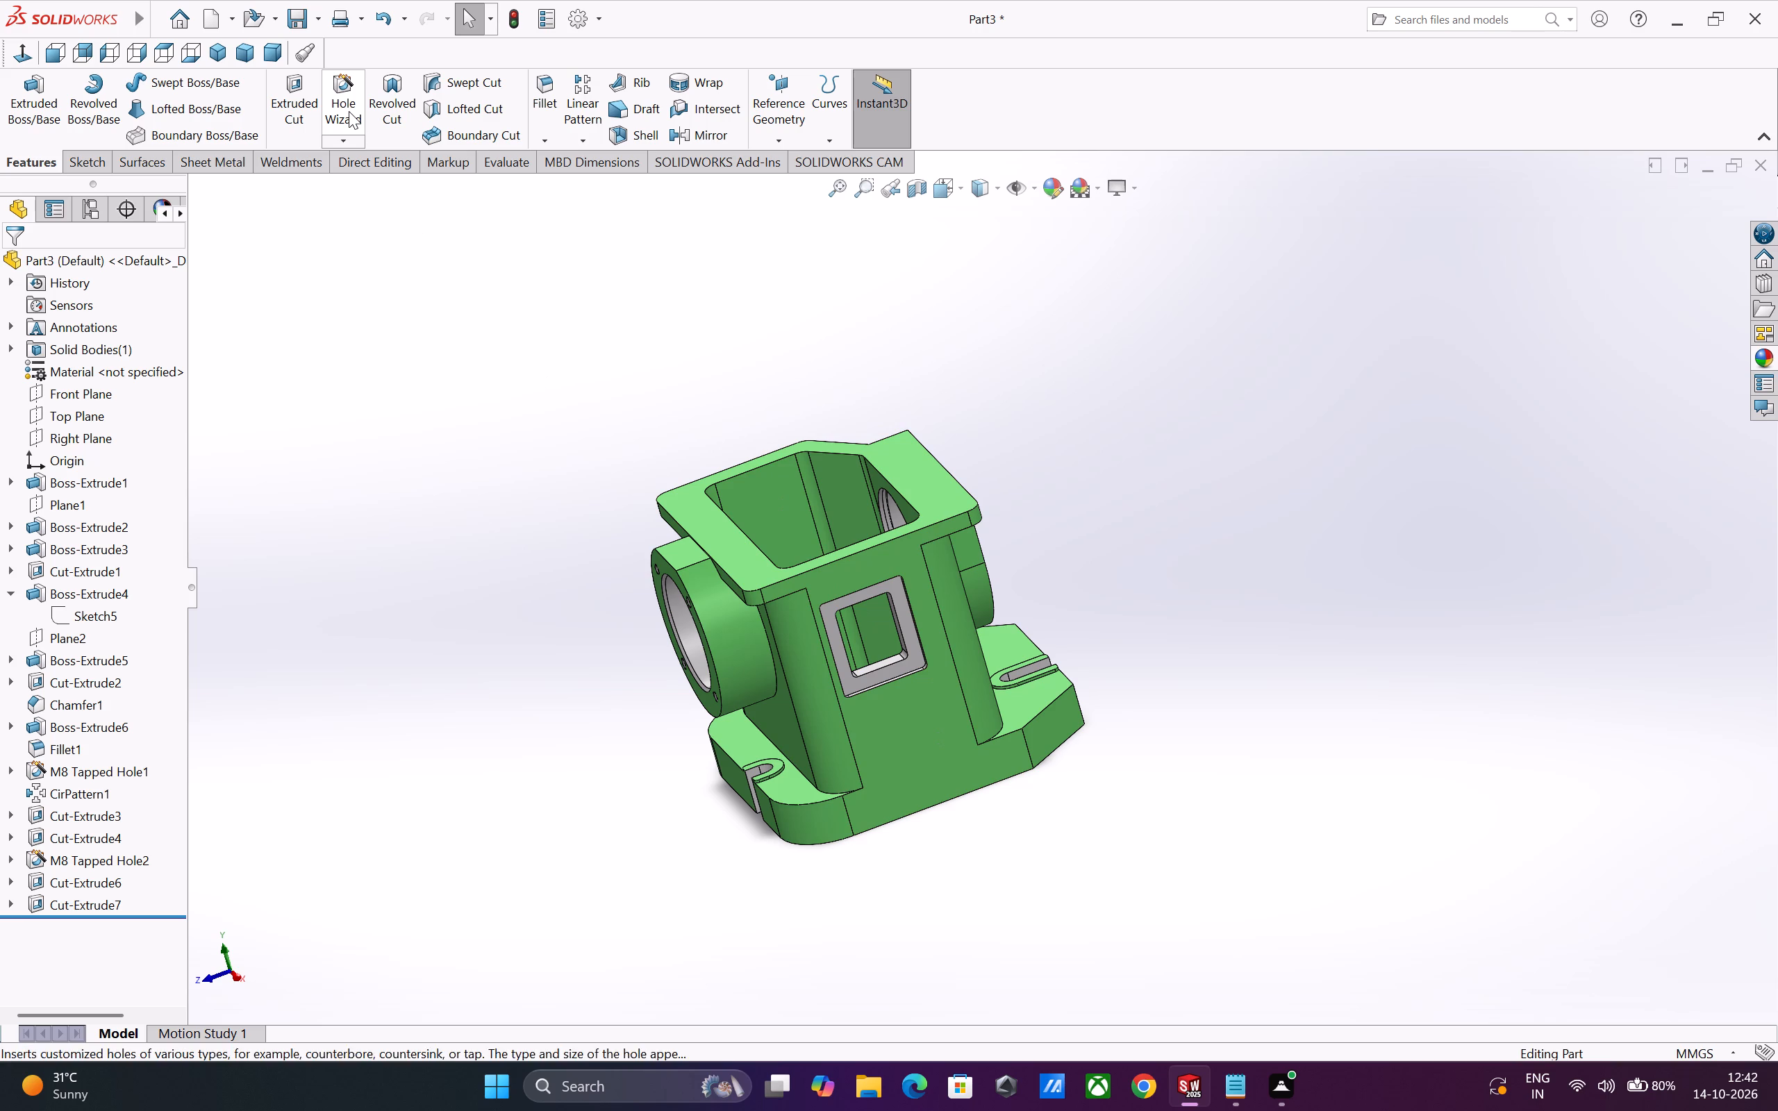
left_click(349, 111)
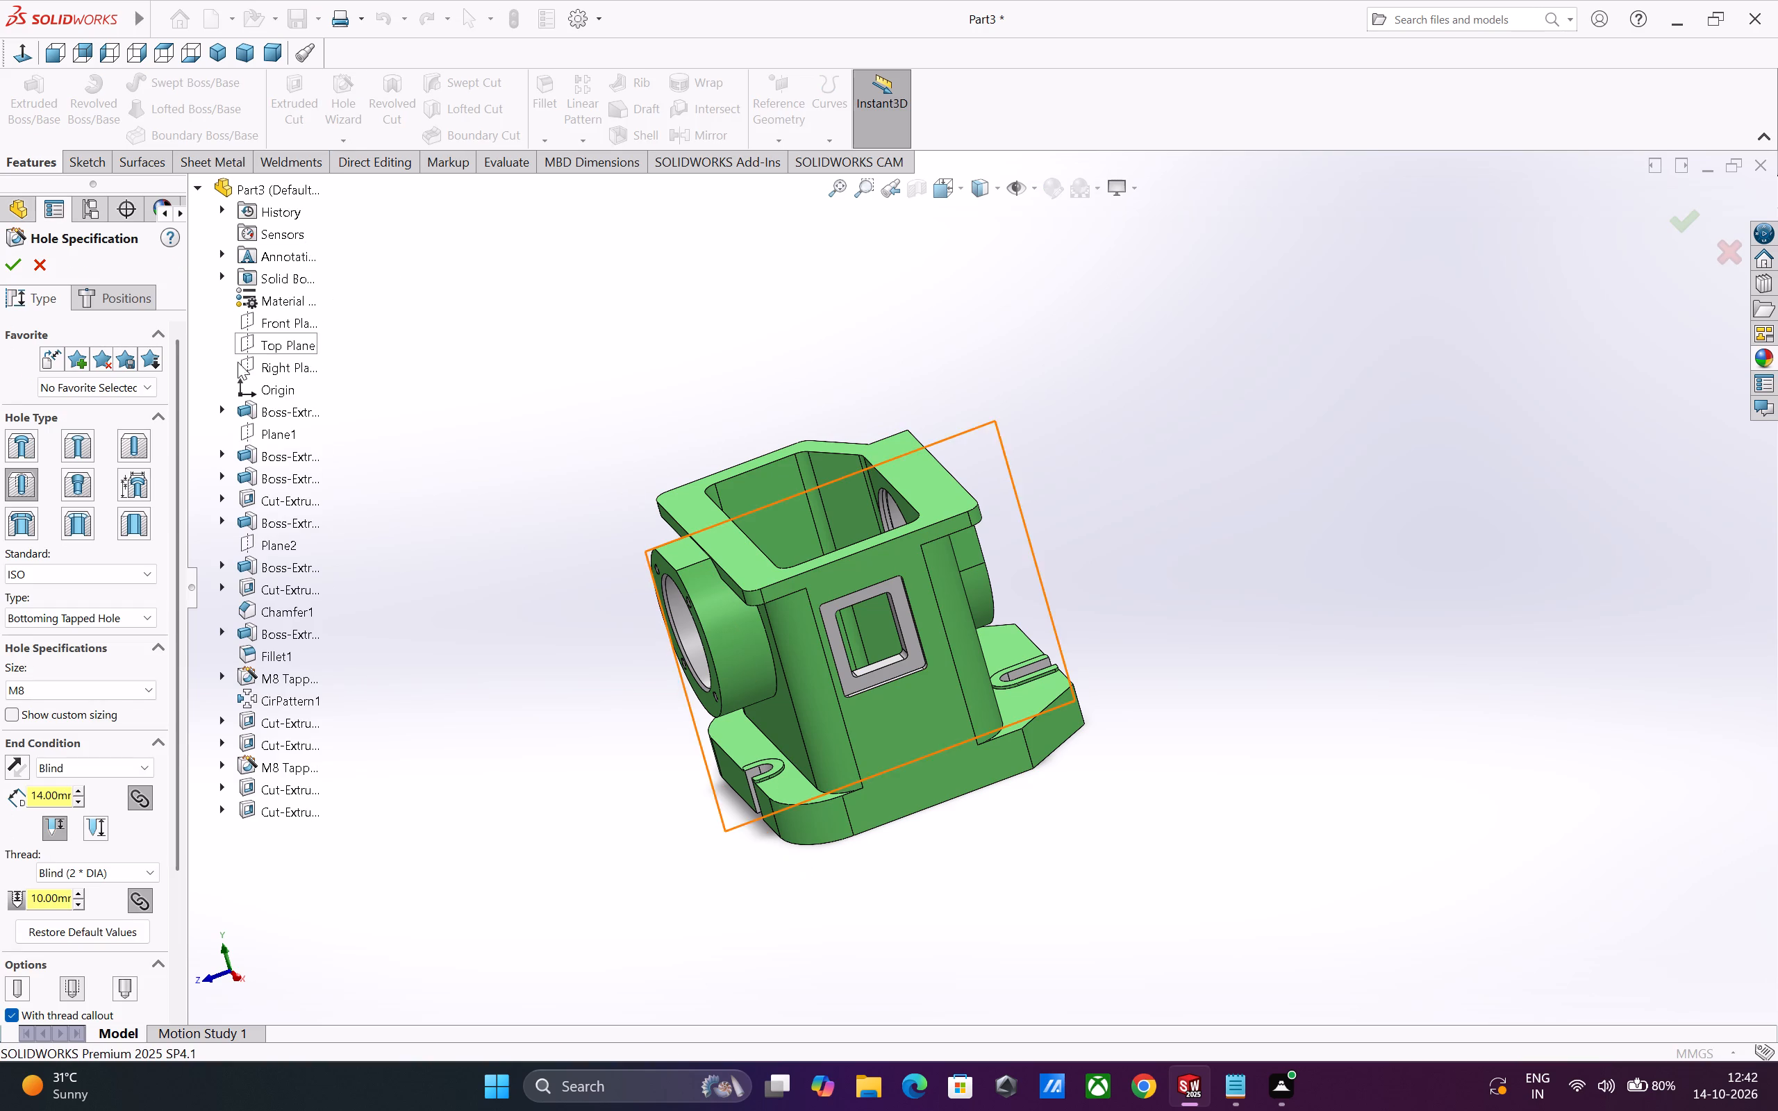
left_click(22, 483)
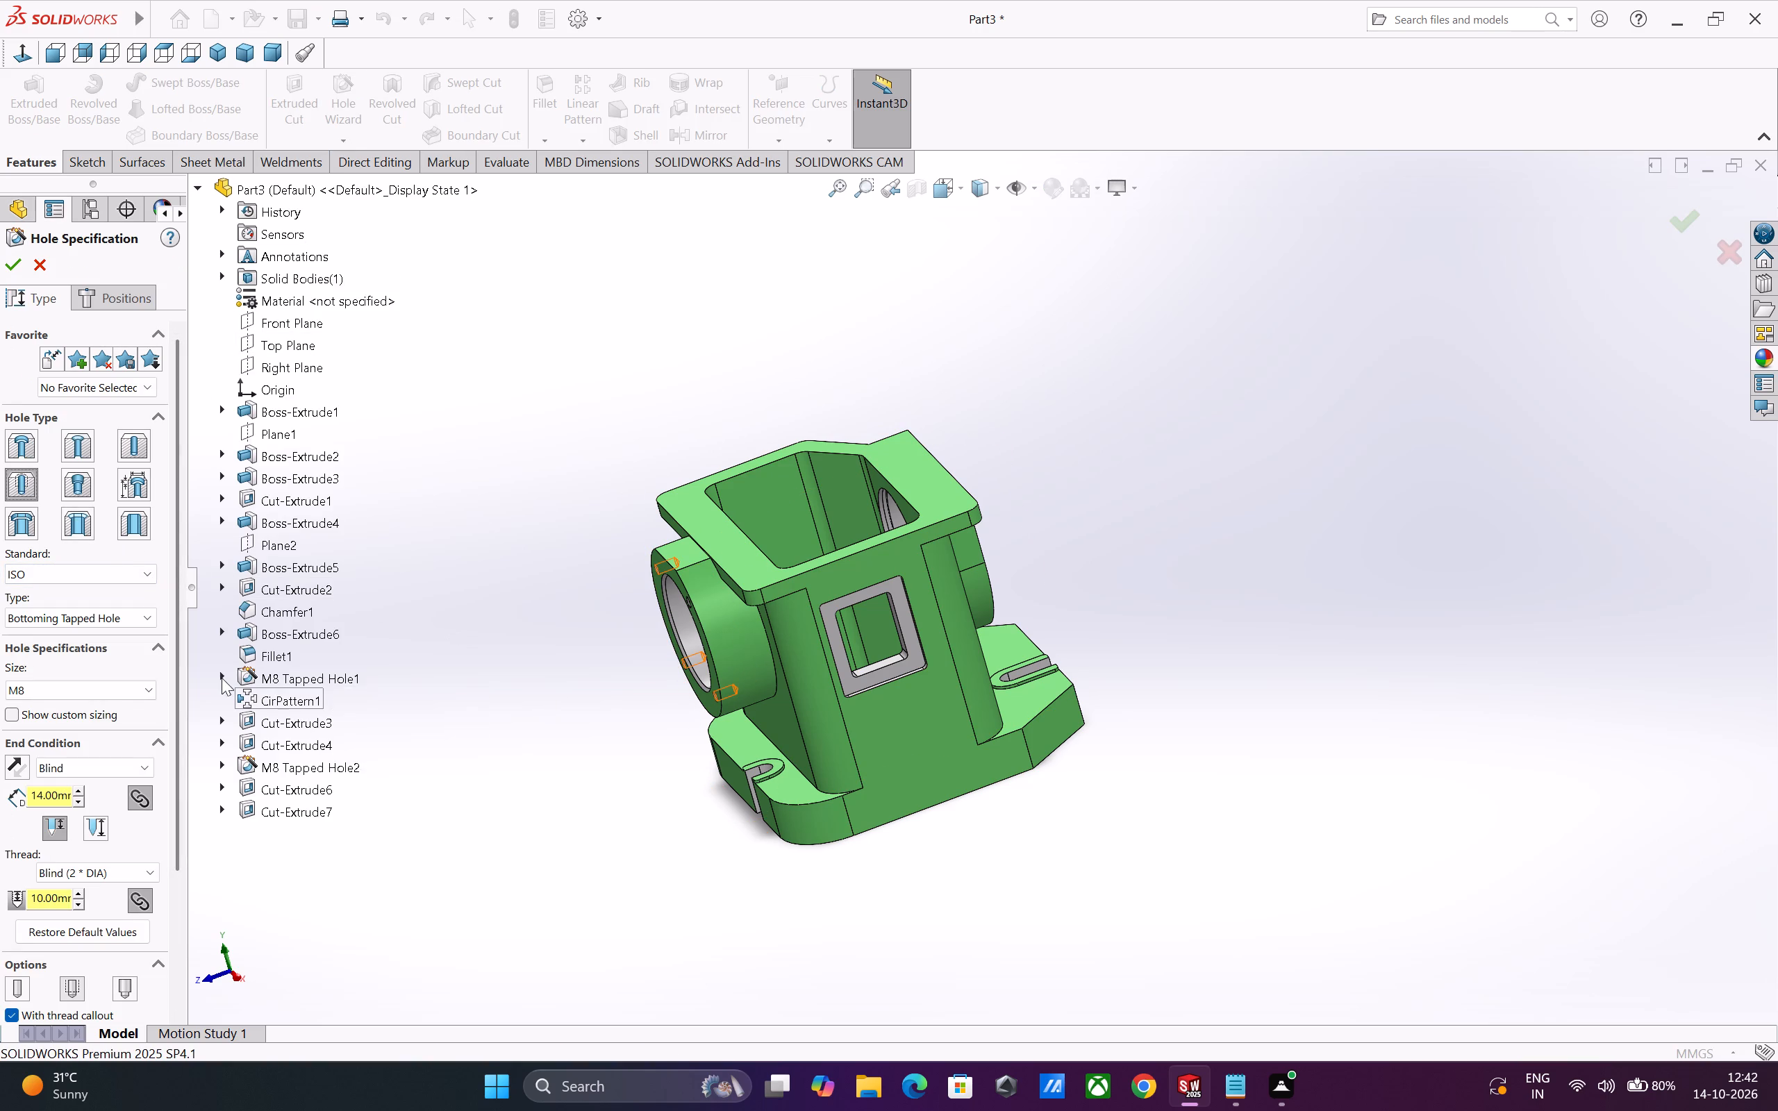
left_click(128, 625)
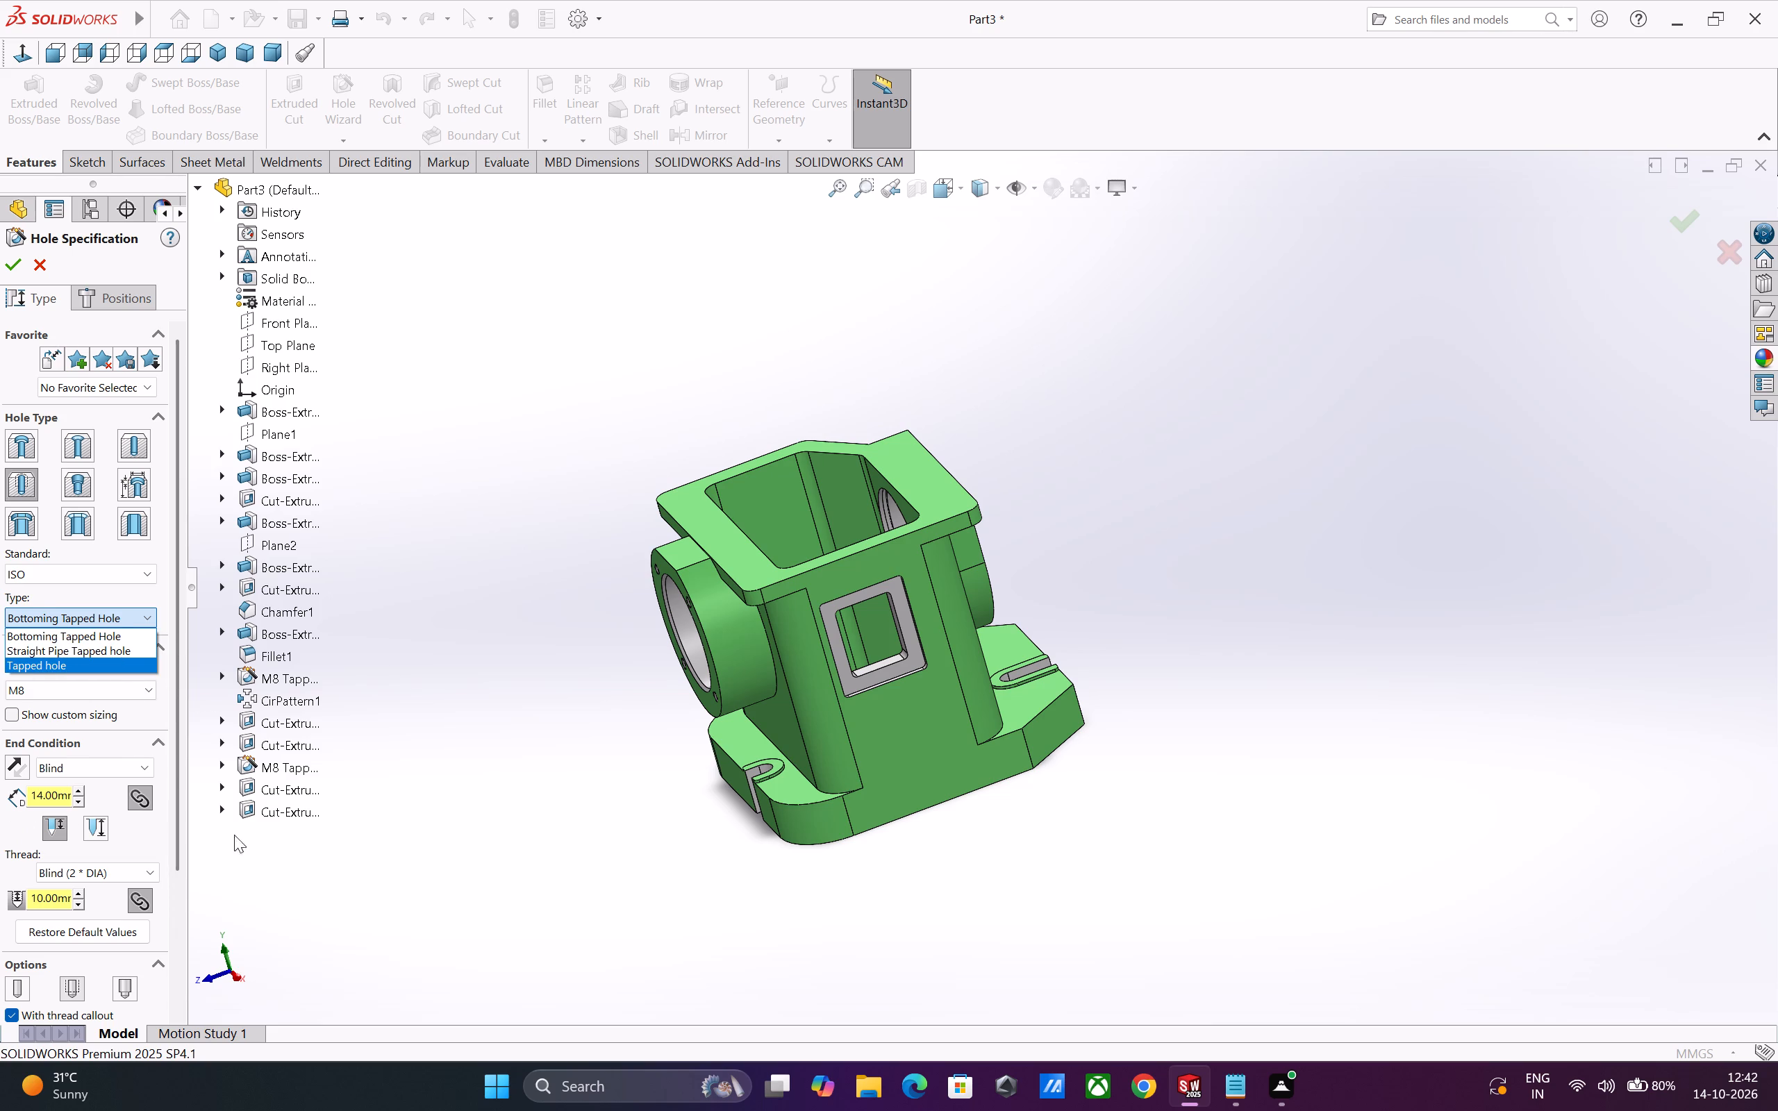
left_click(96, 662)
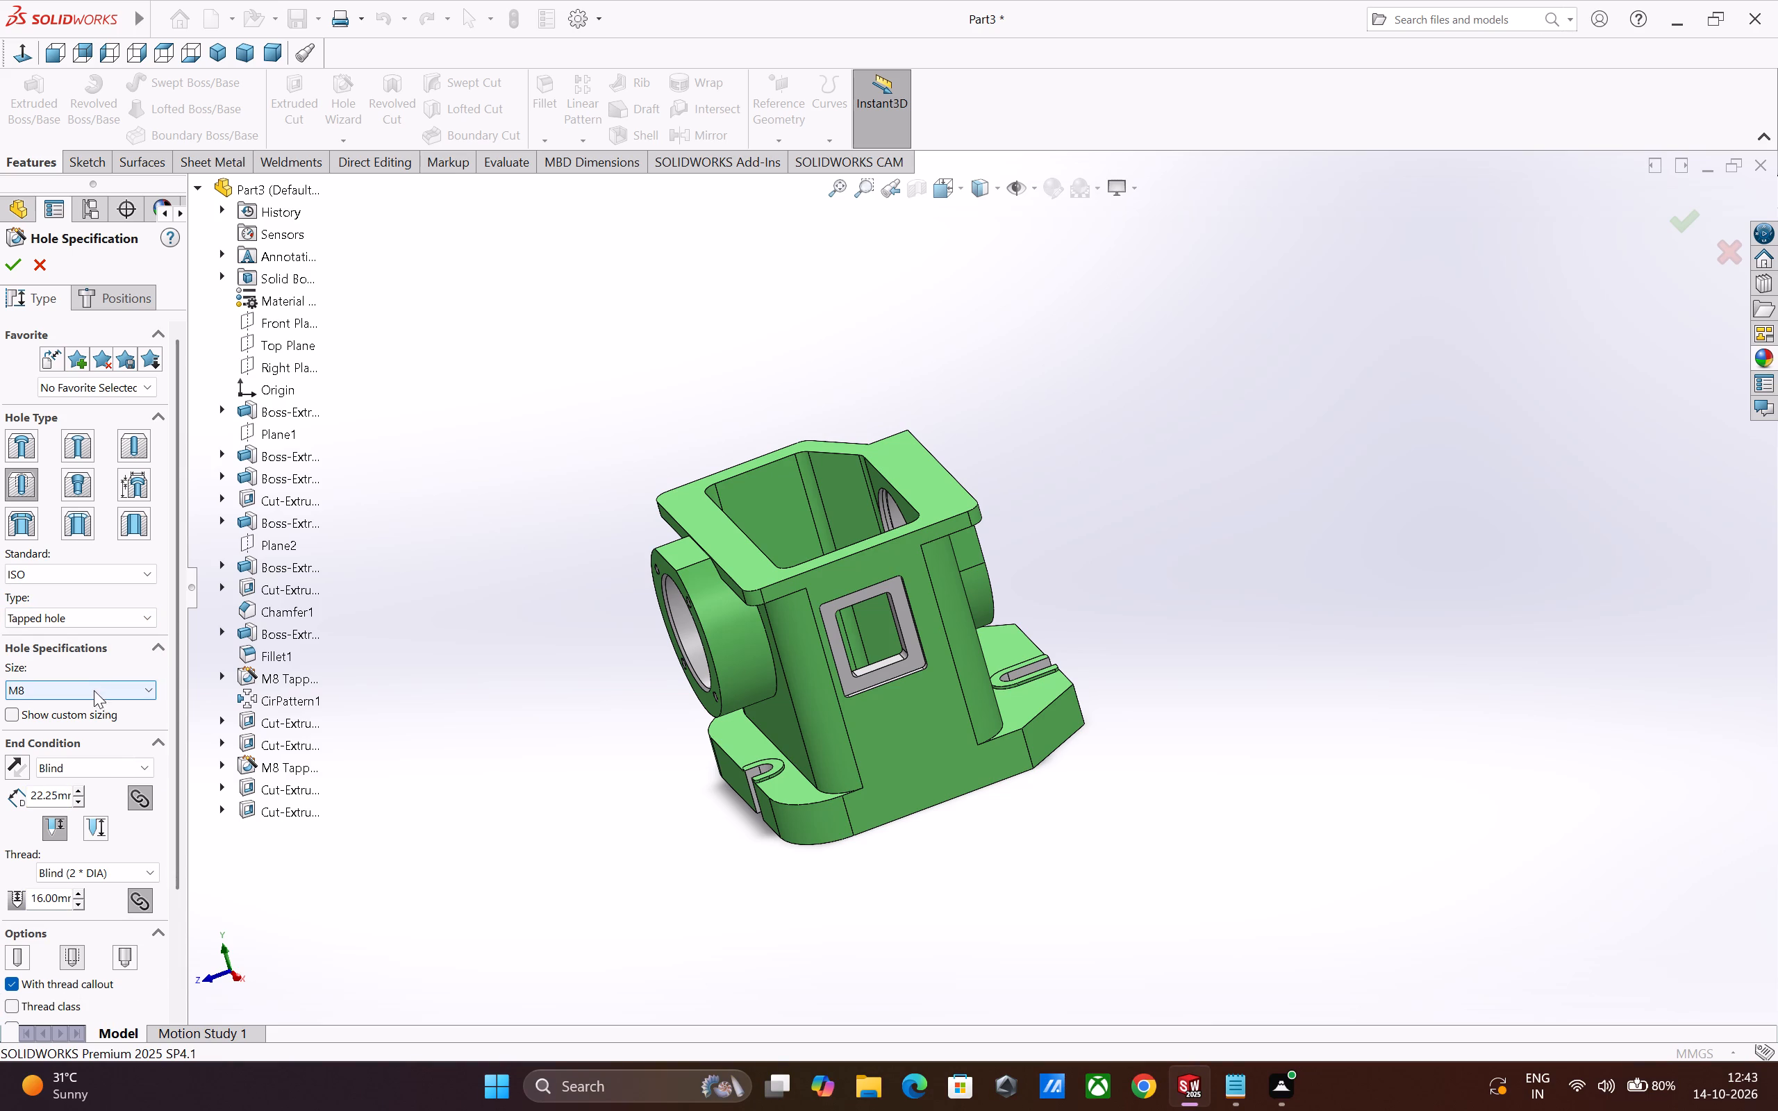
left_click(94, 694)
scroll(90, 771, "up", 5)
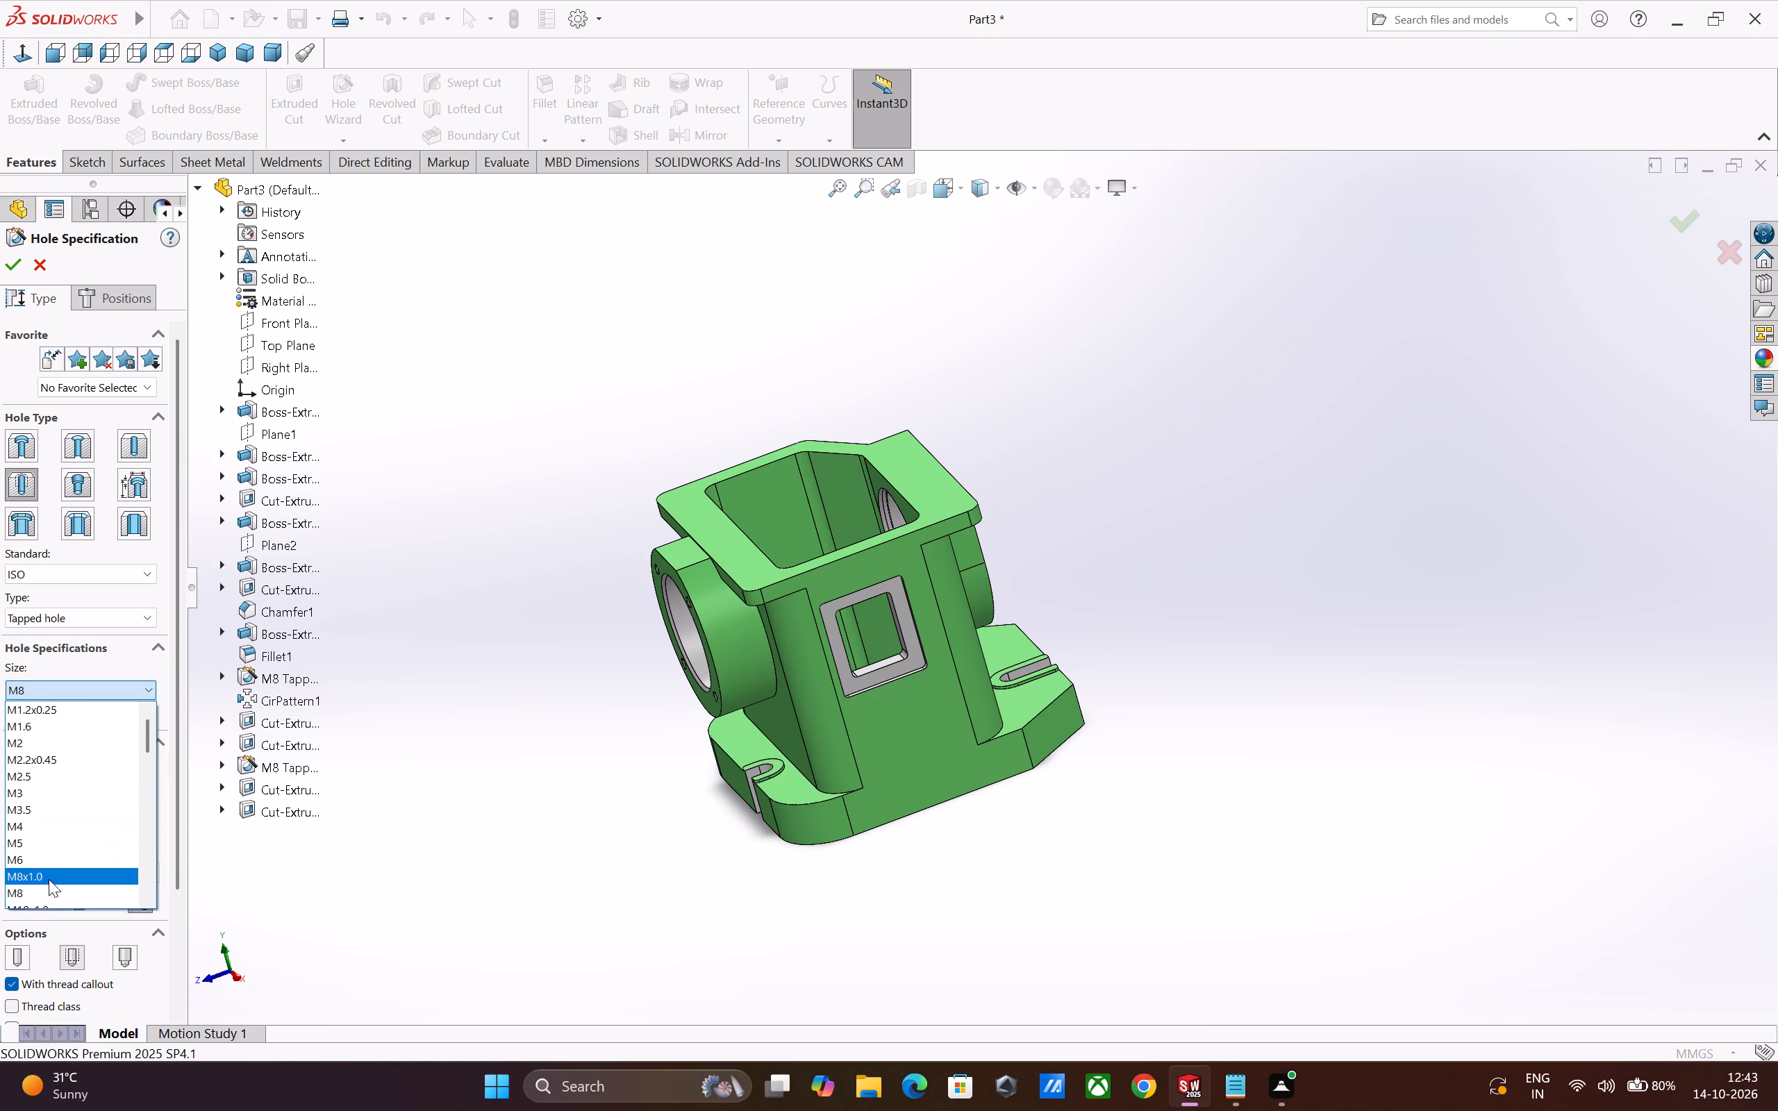
left_click(38, 828)
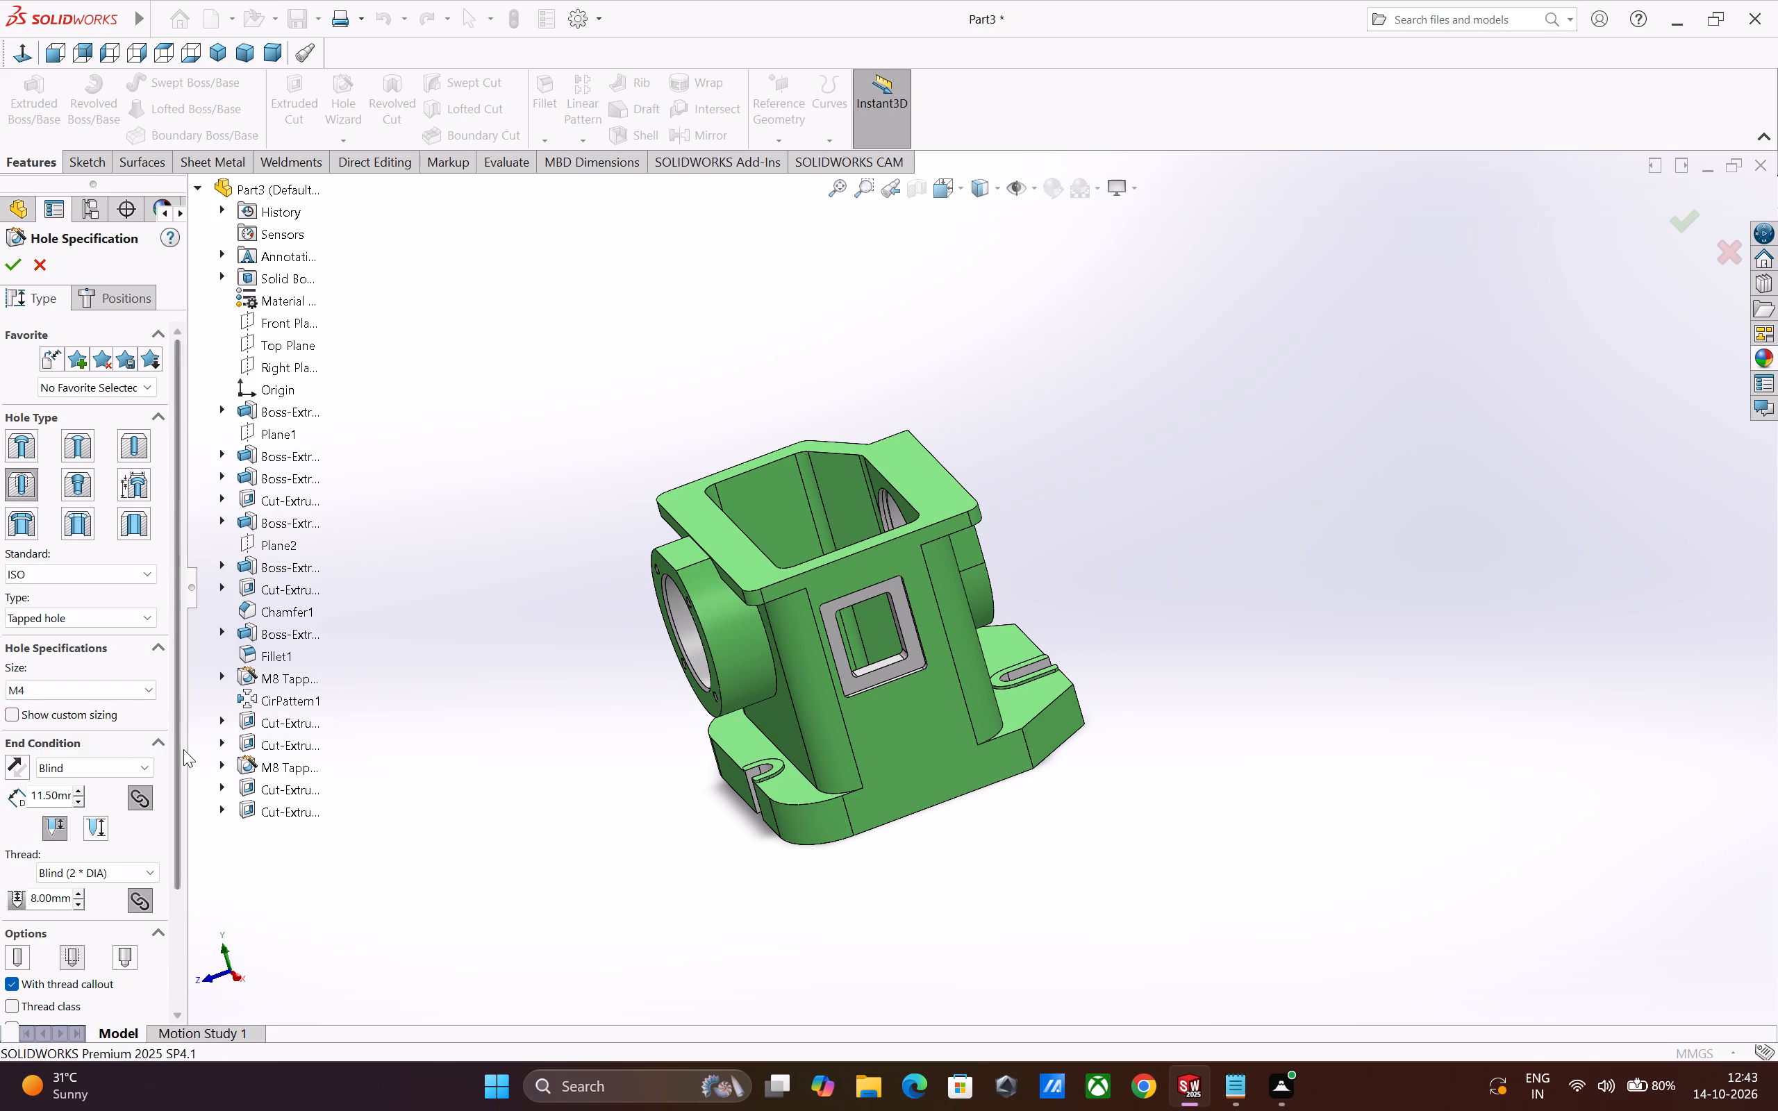
left_click_drag(177, 758, 188, 840)
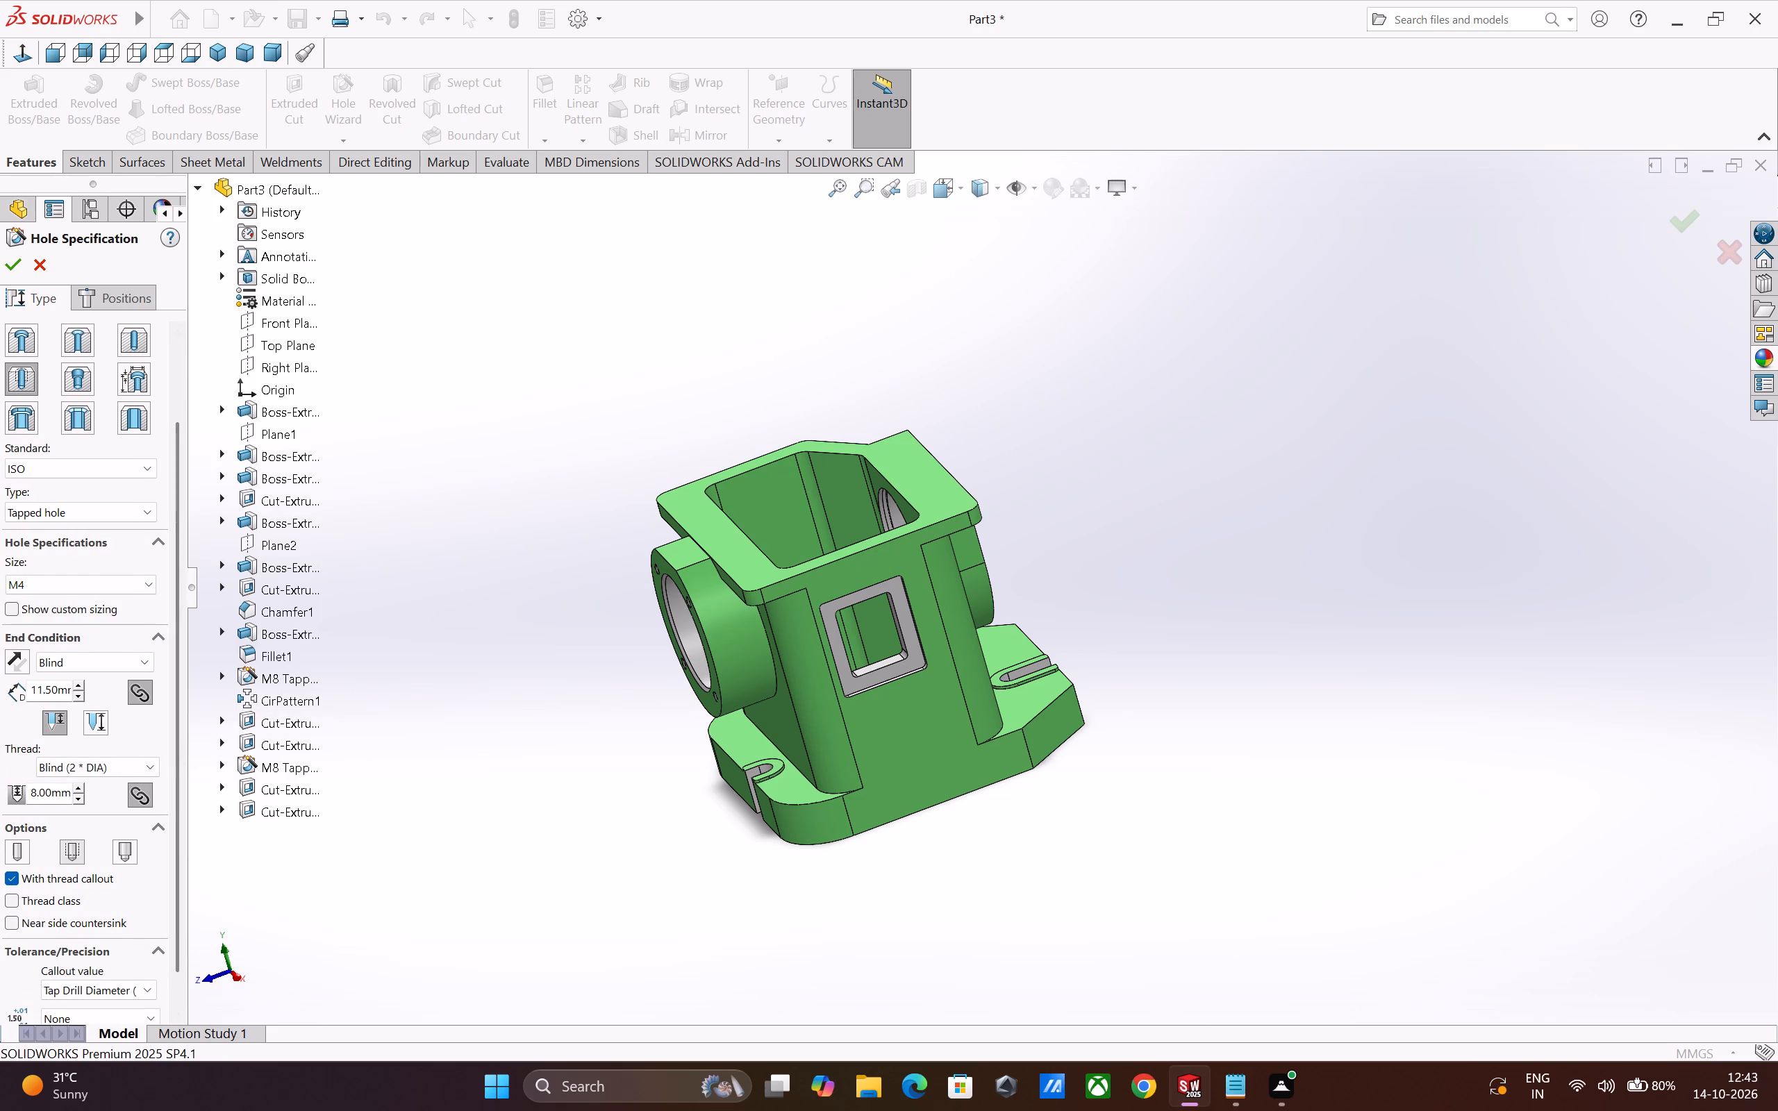
left_click(85, 662)
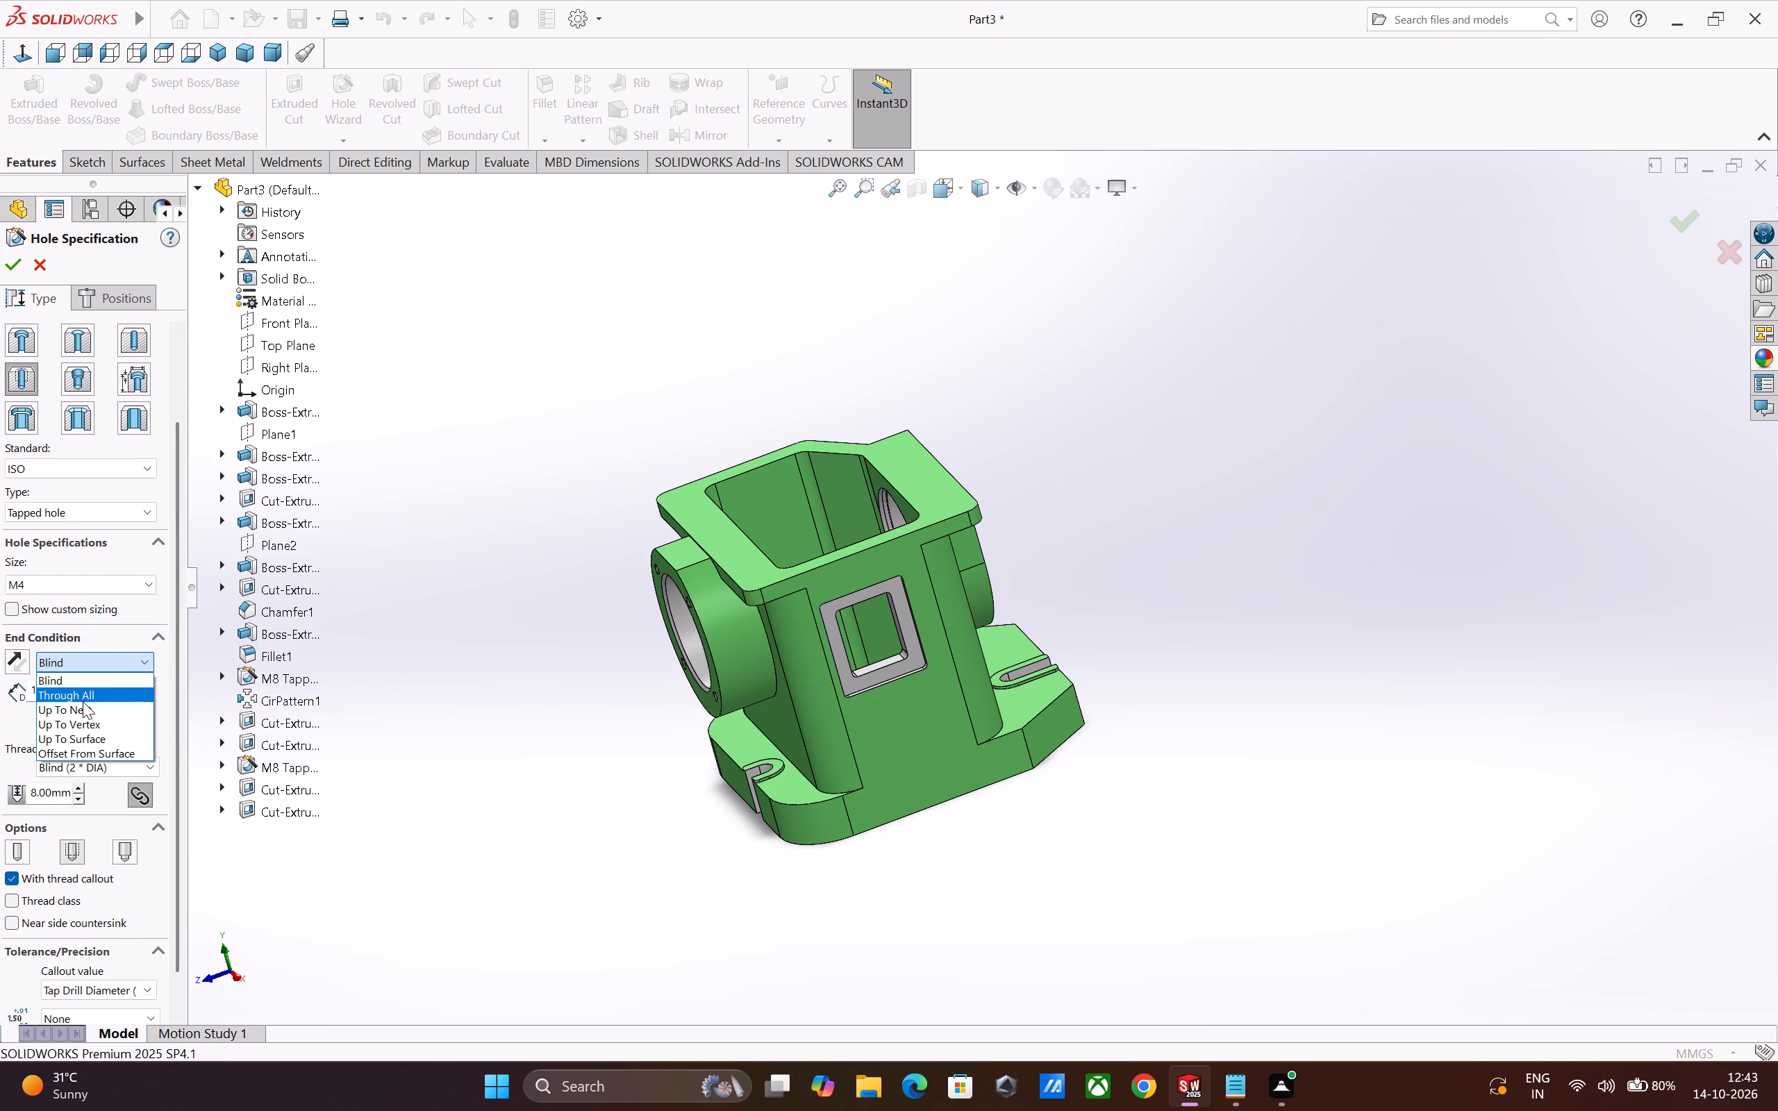
left_click(83, 702)
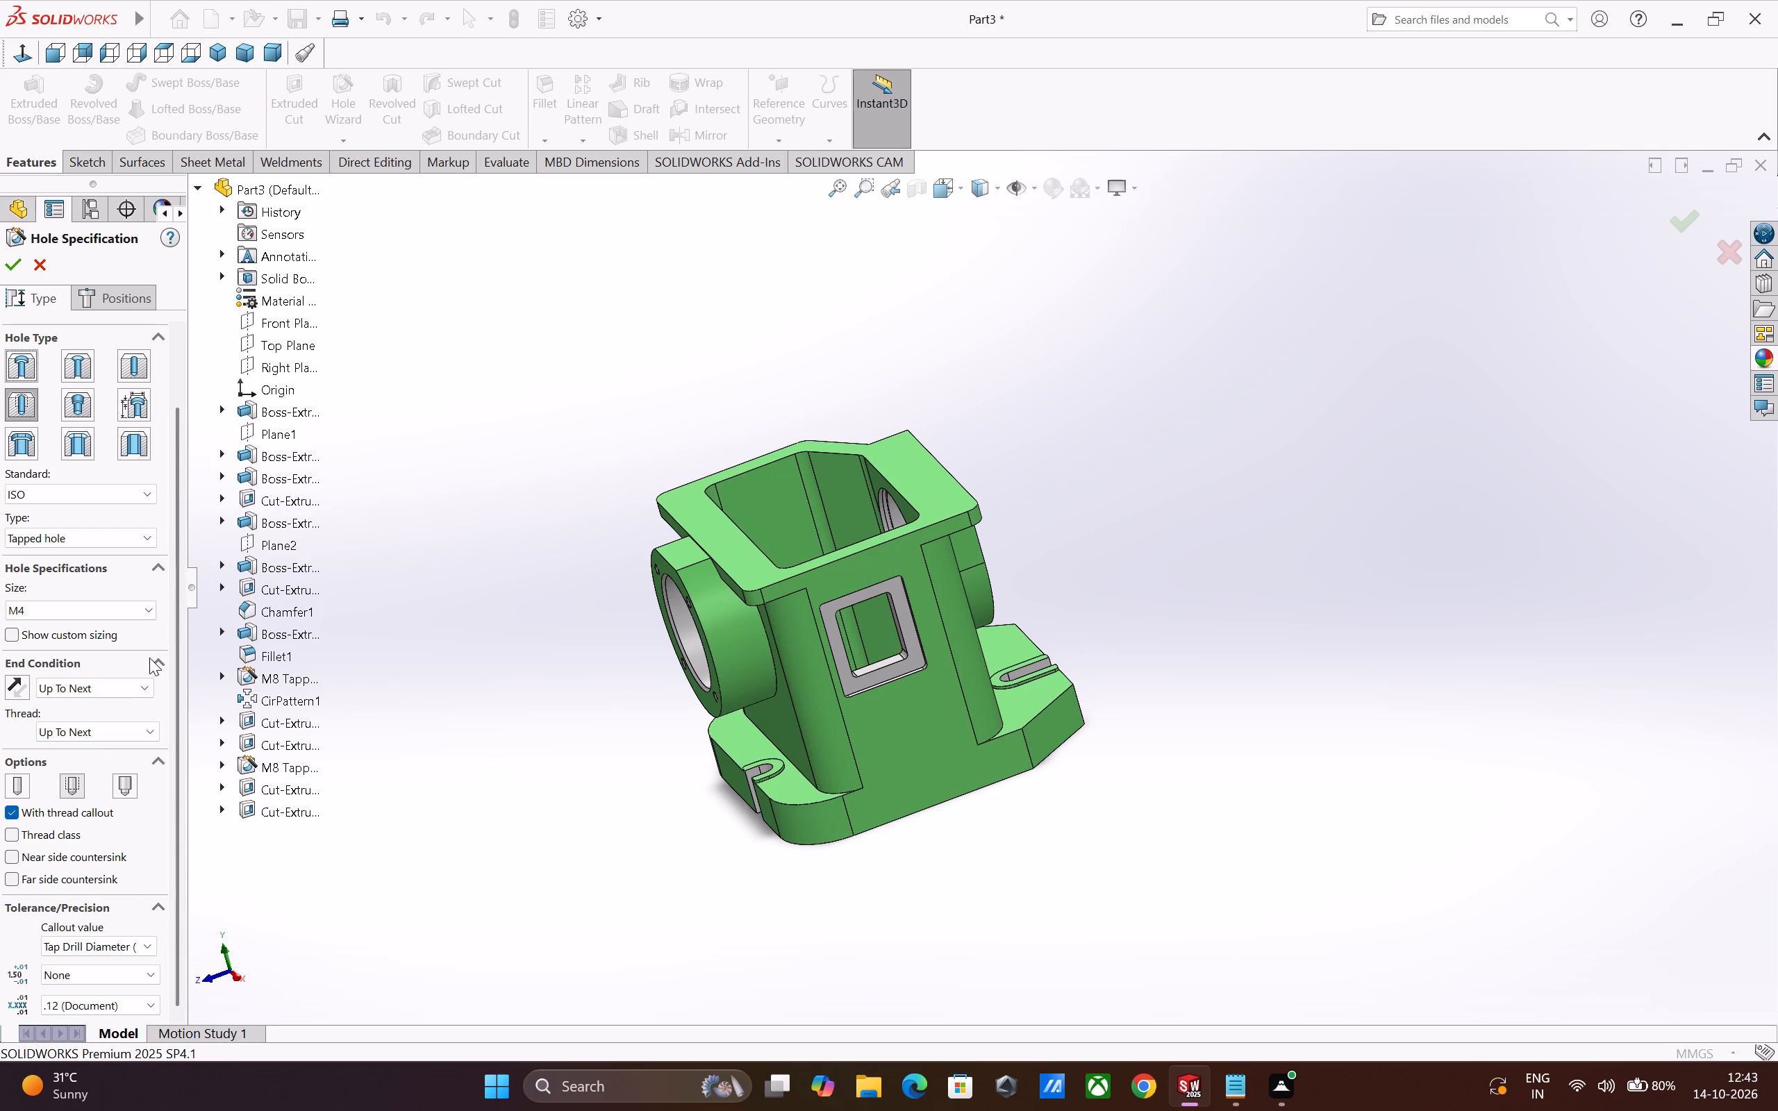
Position the holes on the window's frame recess face and sketch a construction rectangle about 60 mm tall around the opening, with midpoint centre lines.
left_click(122, 294)
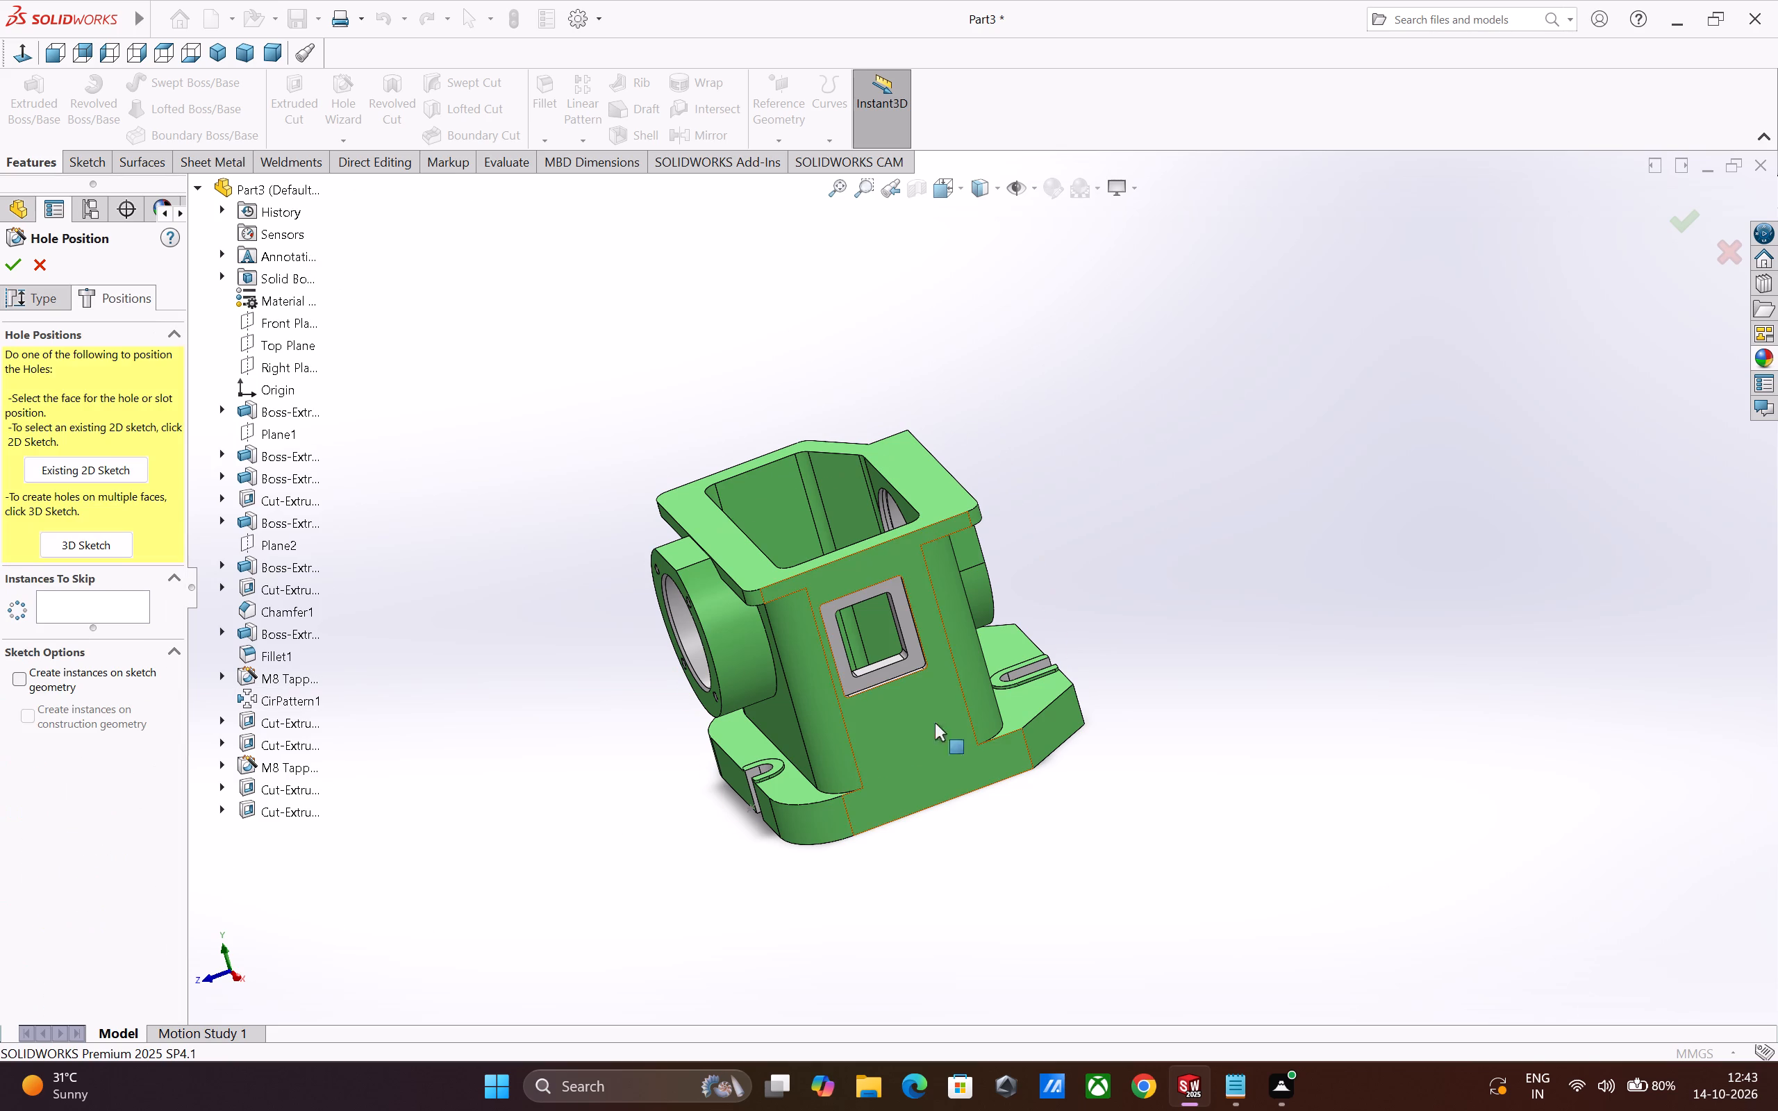
scroll(1082, 839, "up", 2)
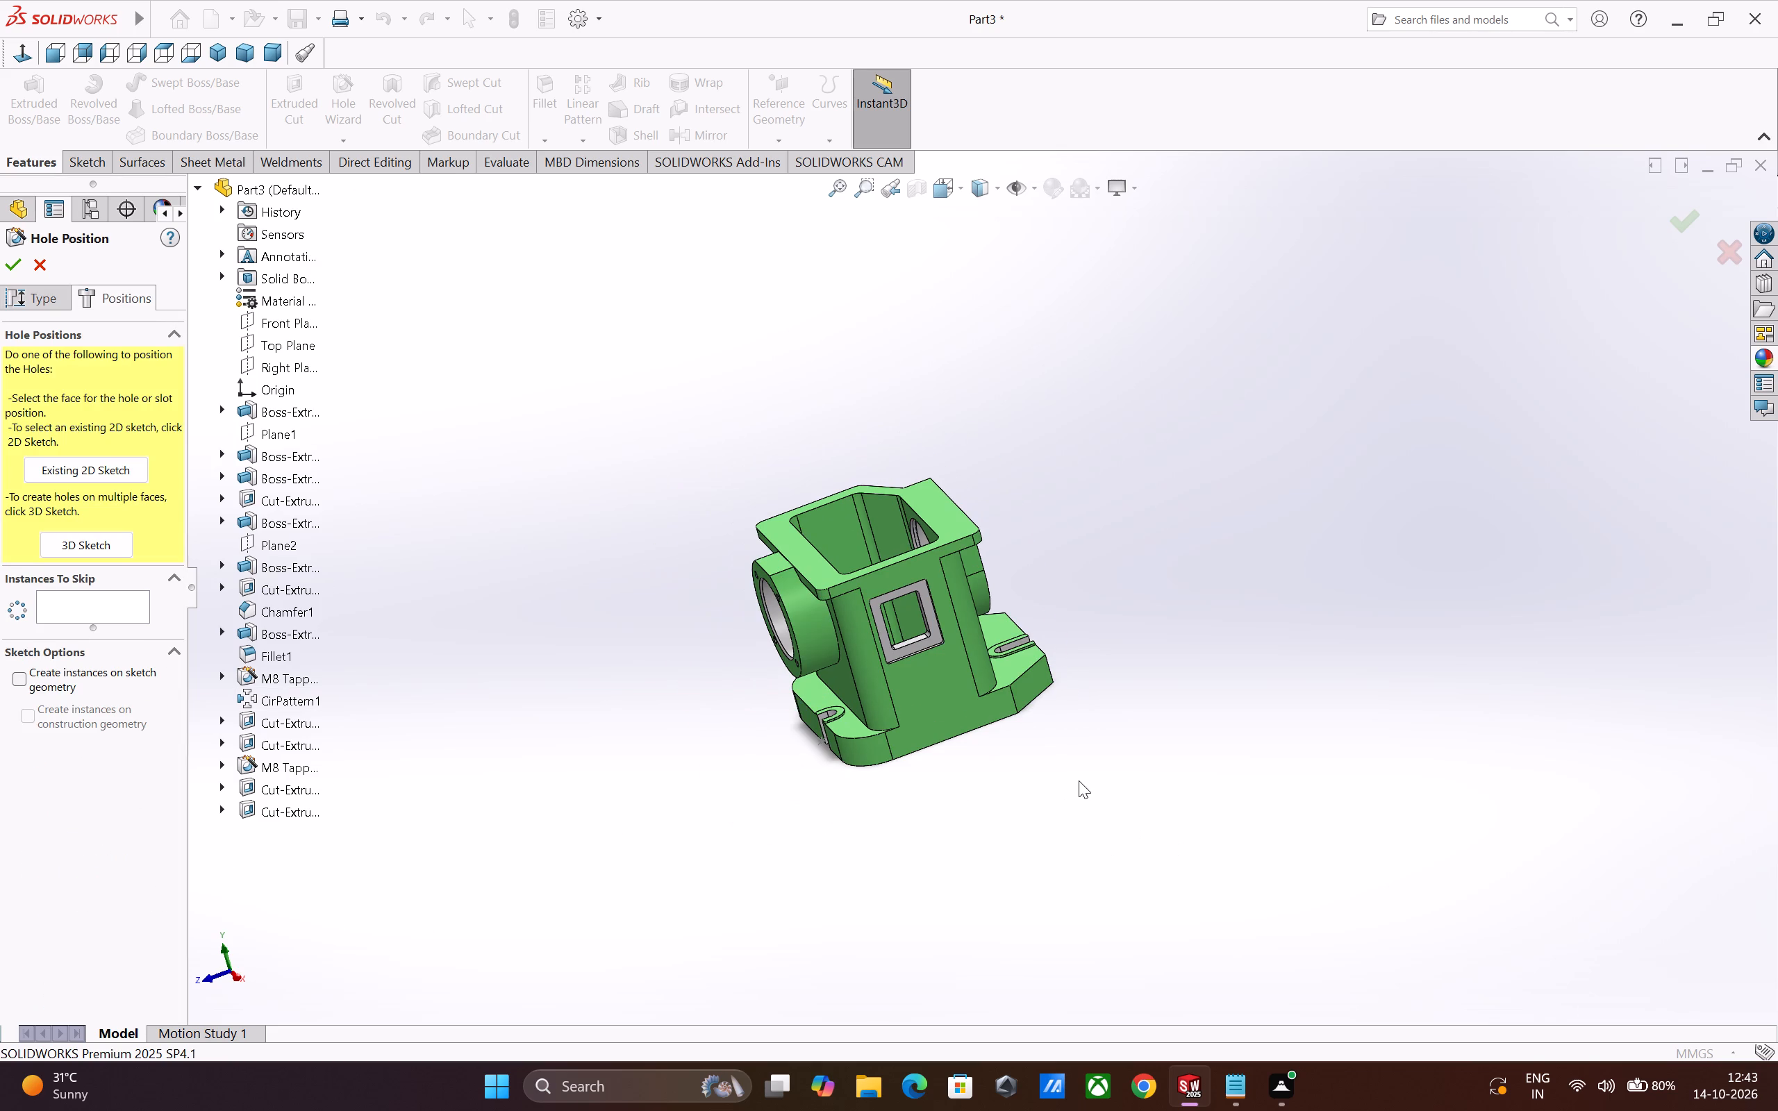
scroll(1077, 766, "down", 1)
scroll(952, 590, "down", 4)
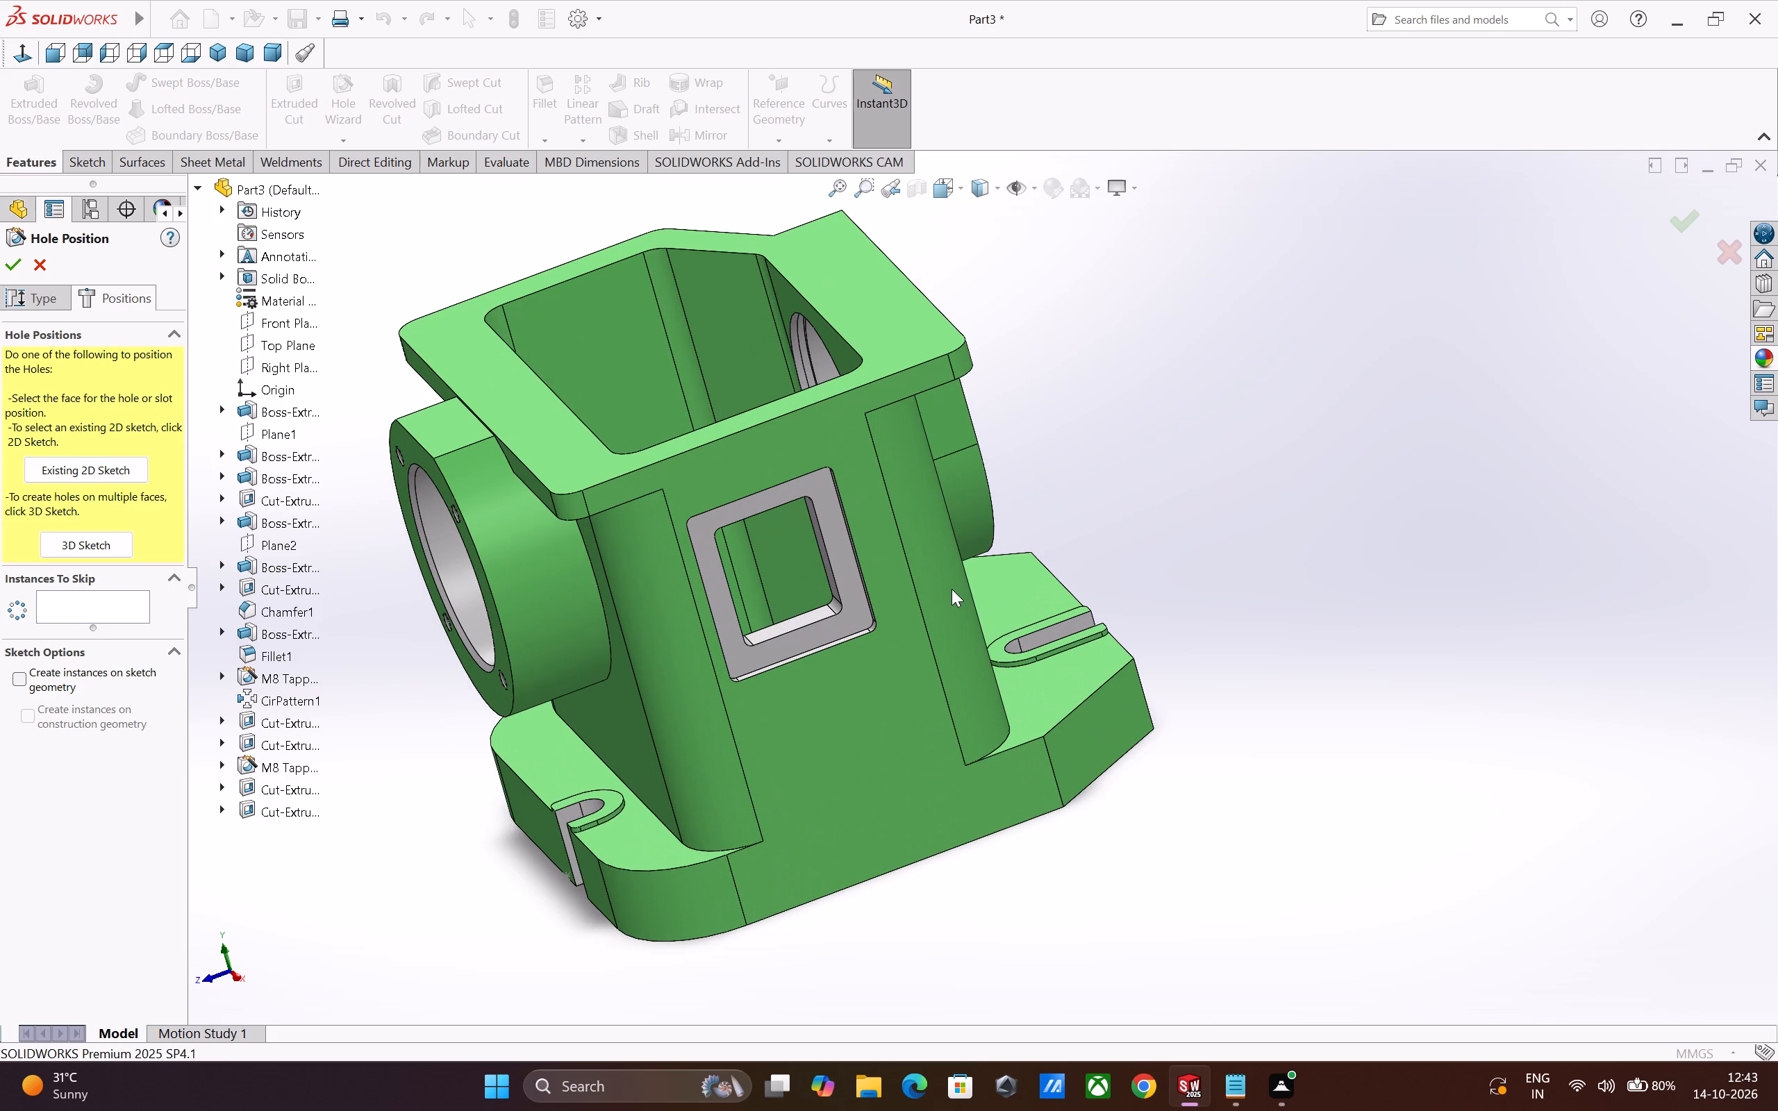
scroll(898, 583, "up", 1)
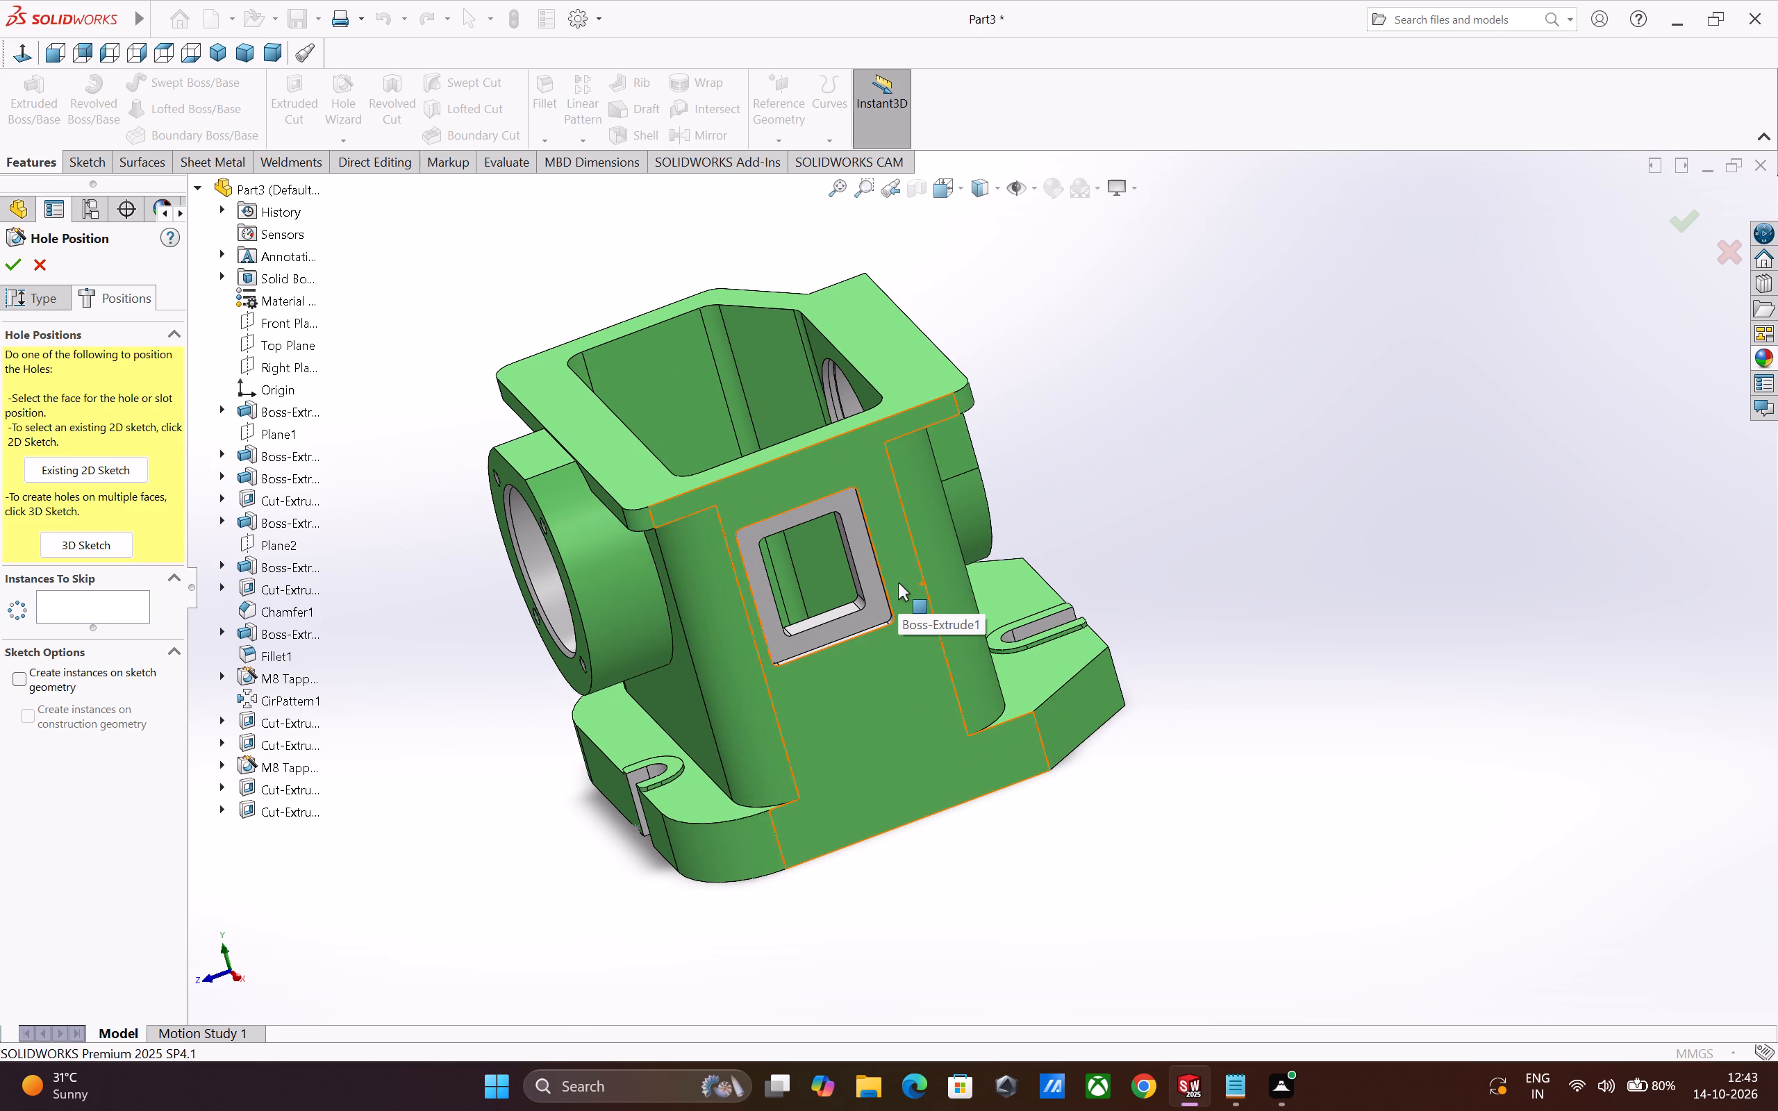
left_click(874, 596)
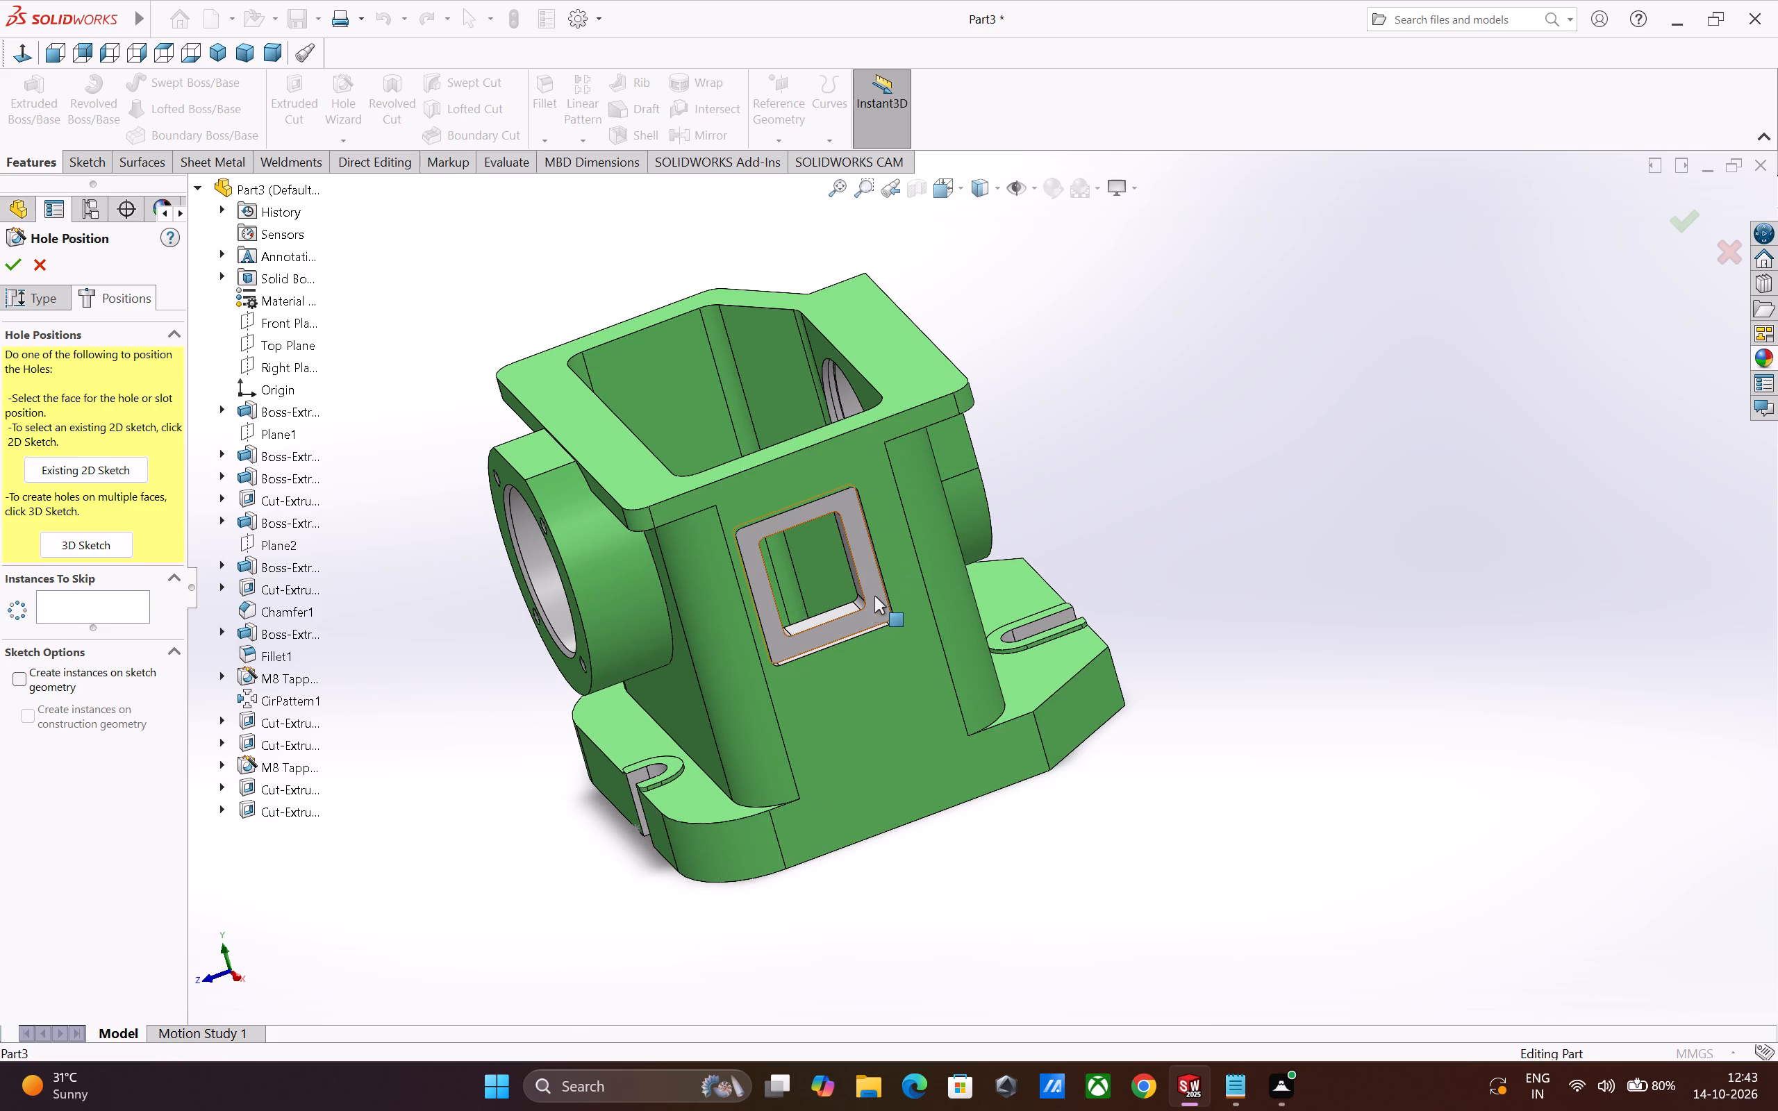
scroll(1020, 664, "up", 3)
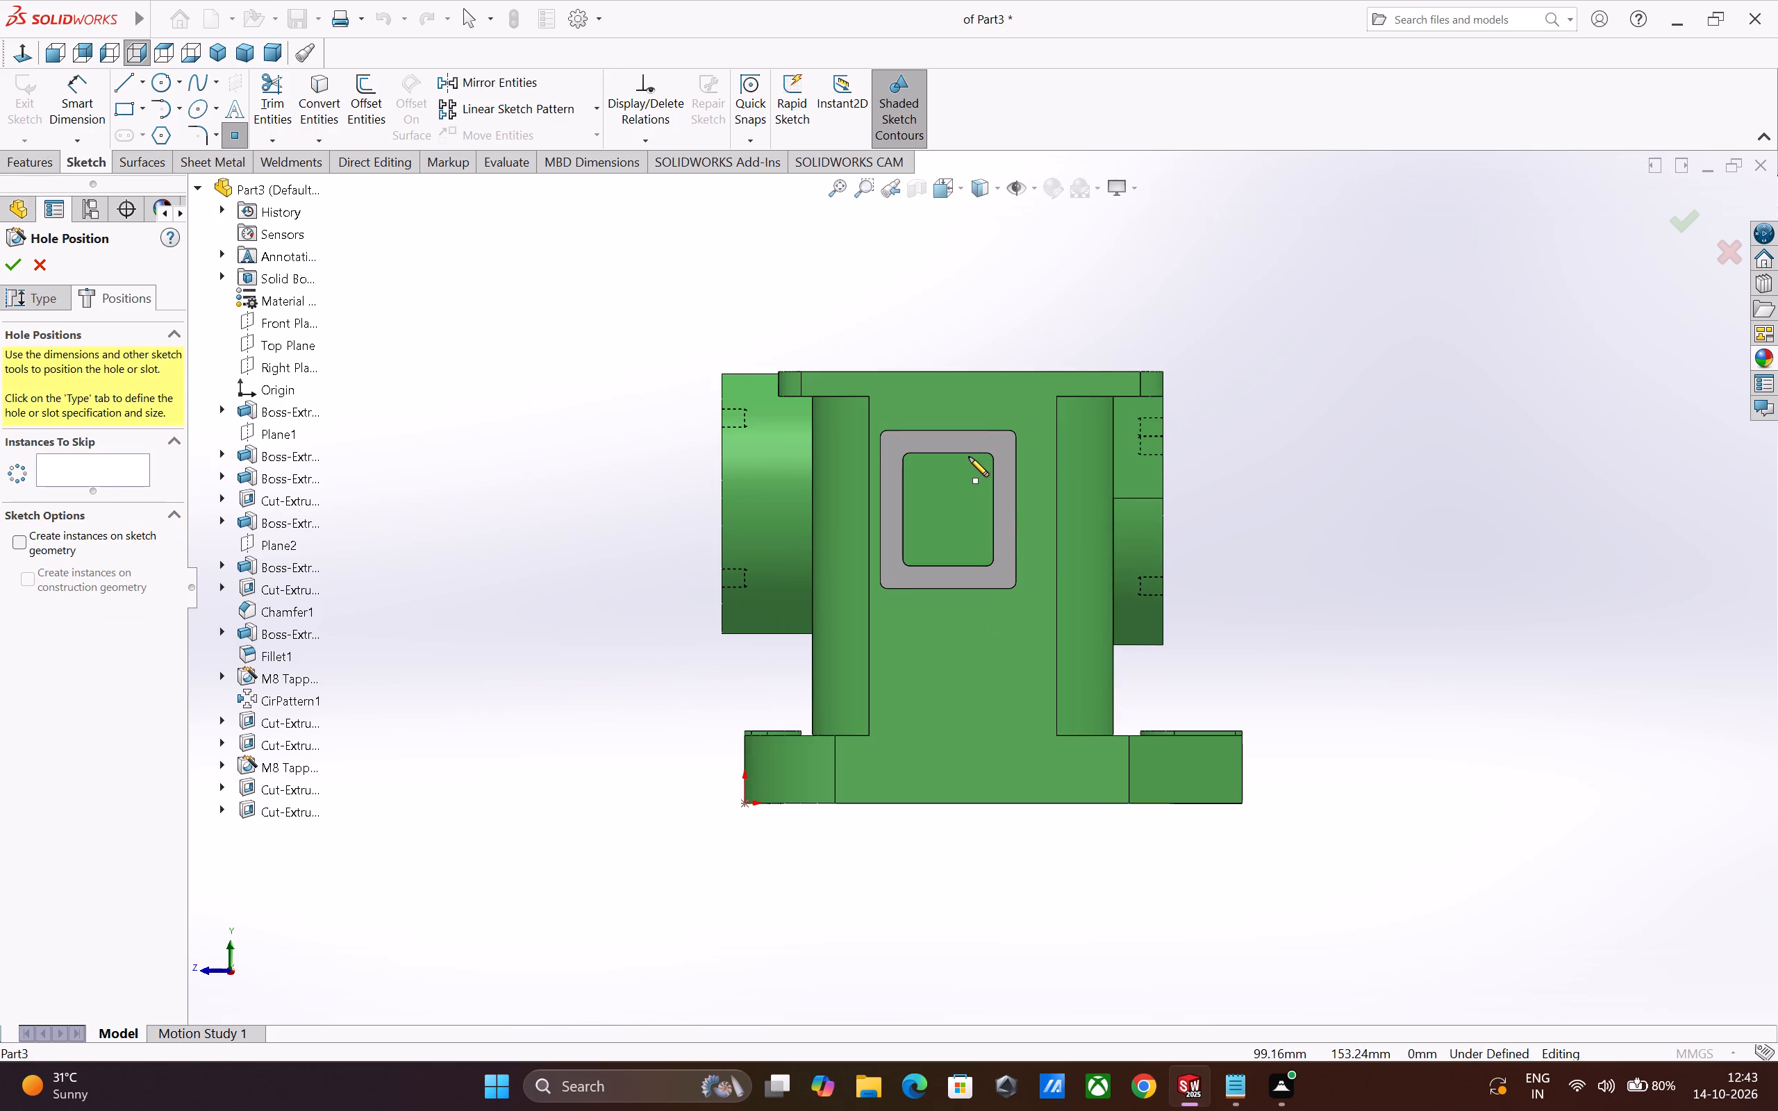
scroll(1125, 638, "up", 3)
scroll(1024, 555, "down", 6)
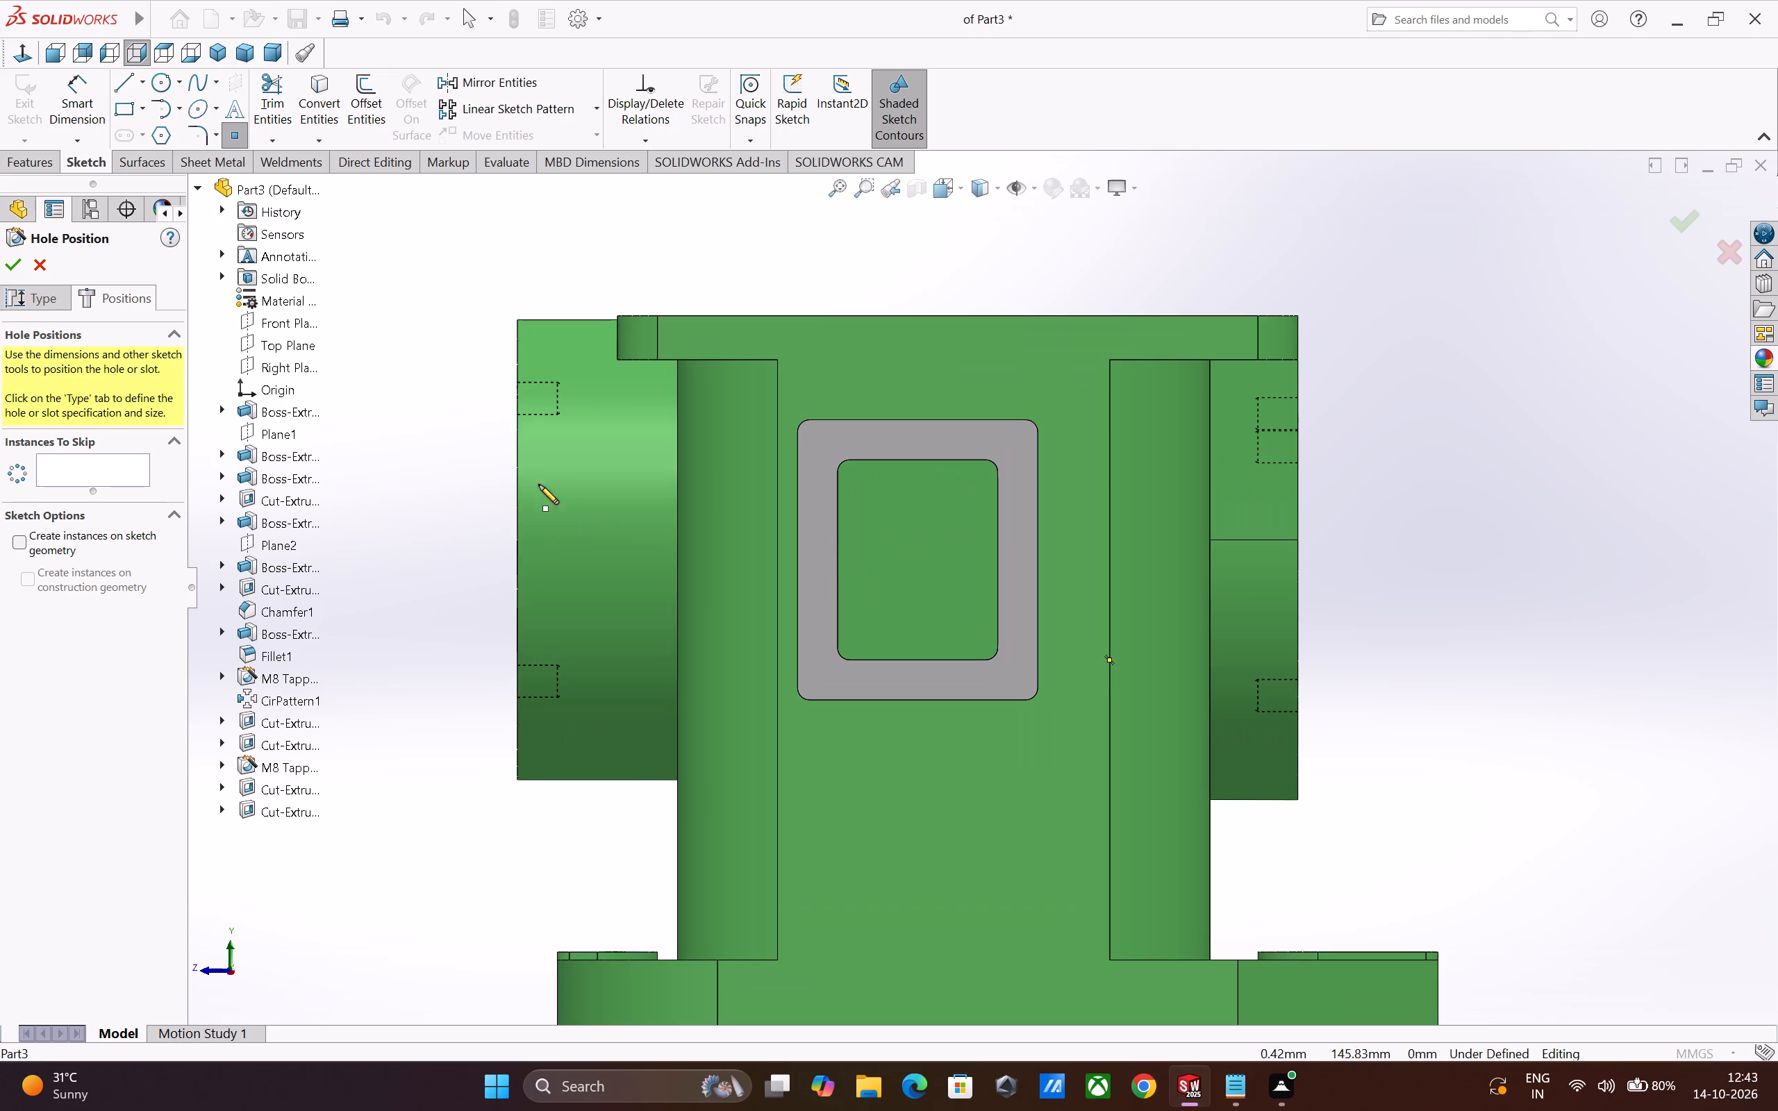
left_click(122, 110)
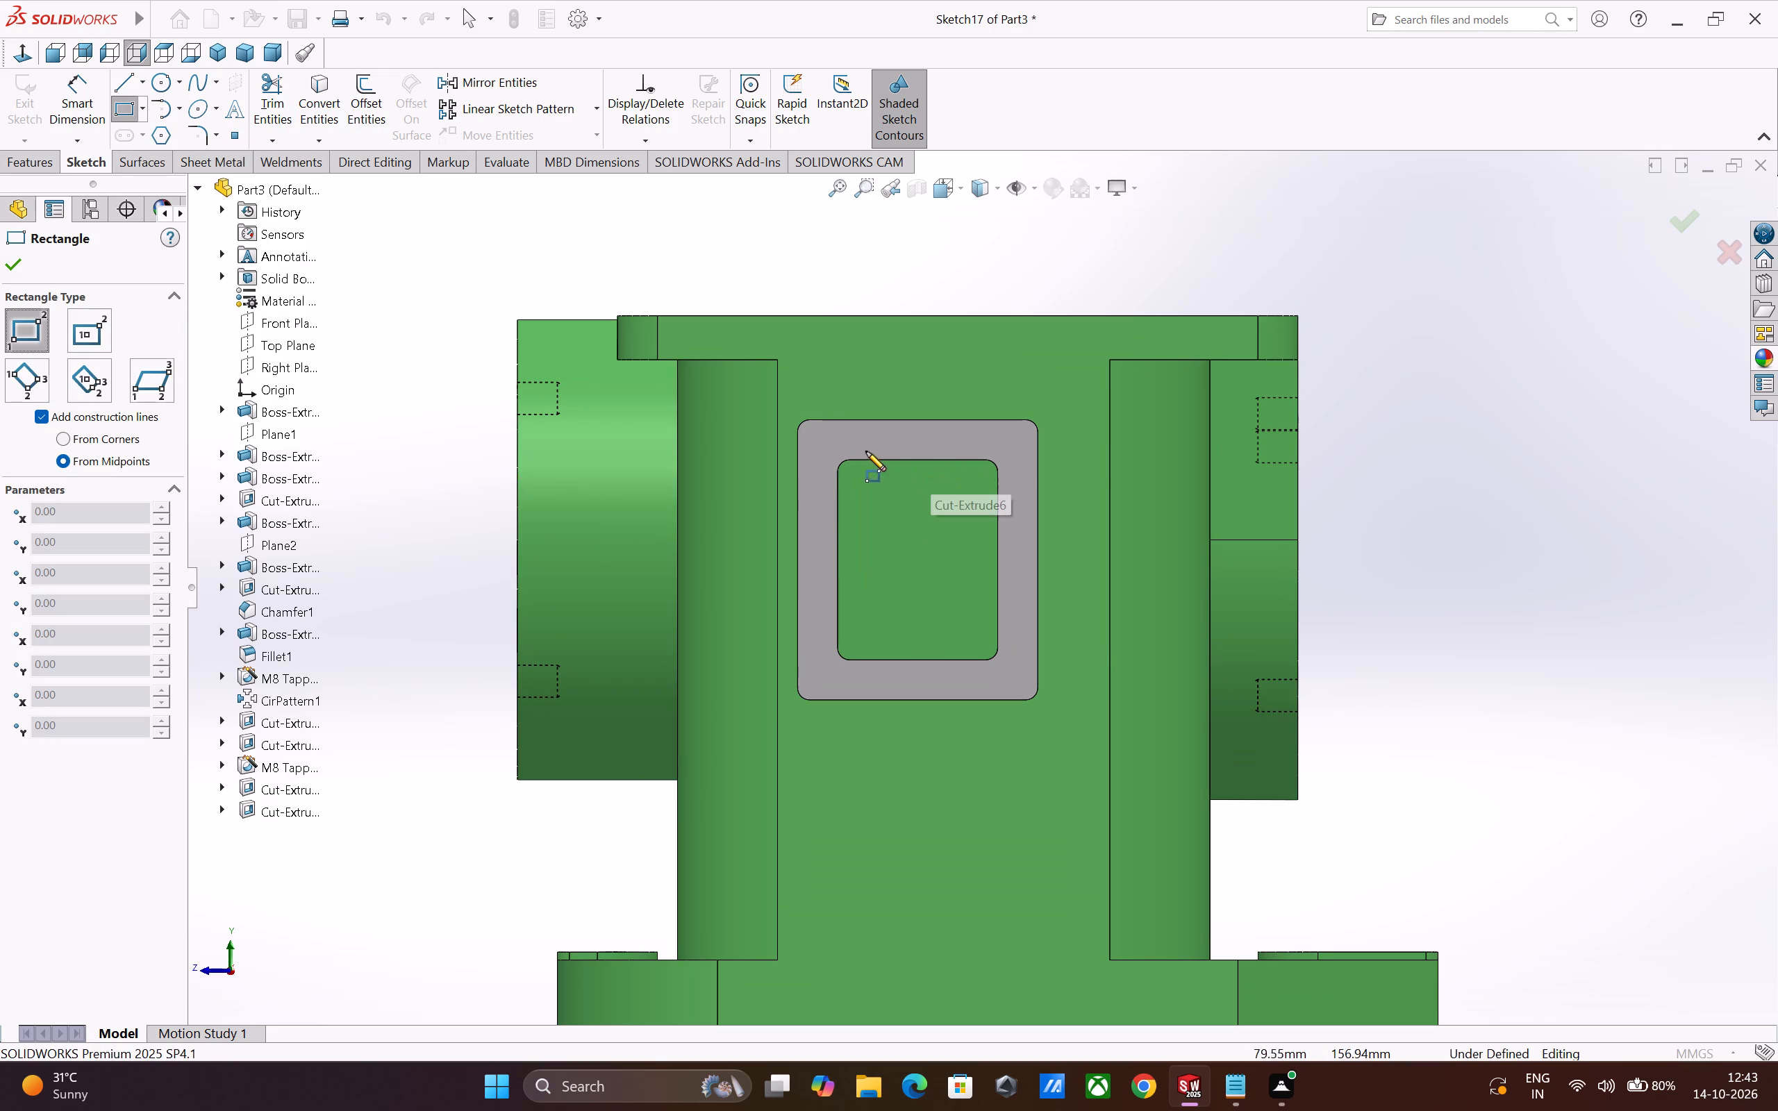
left_click(815, 444)
left_click(1018, 683)
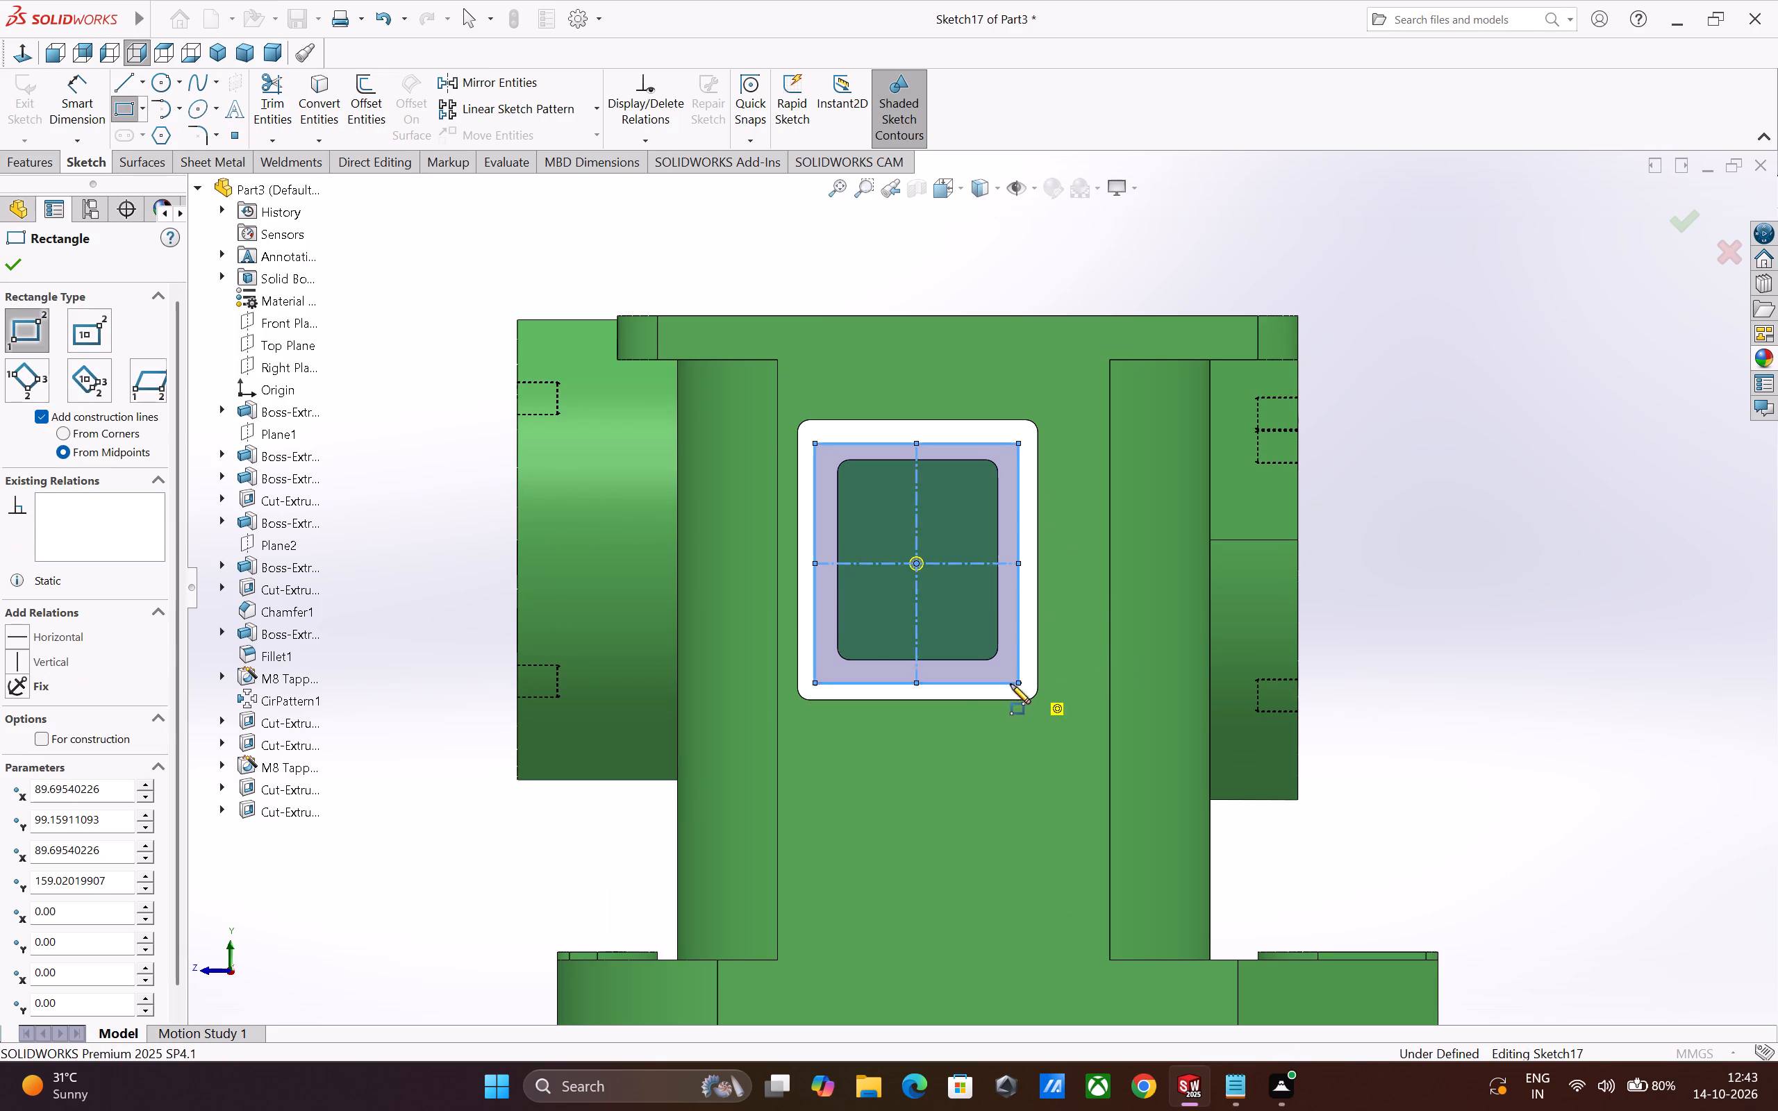
left_click(42, 735)
left_click(10, 264)
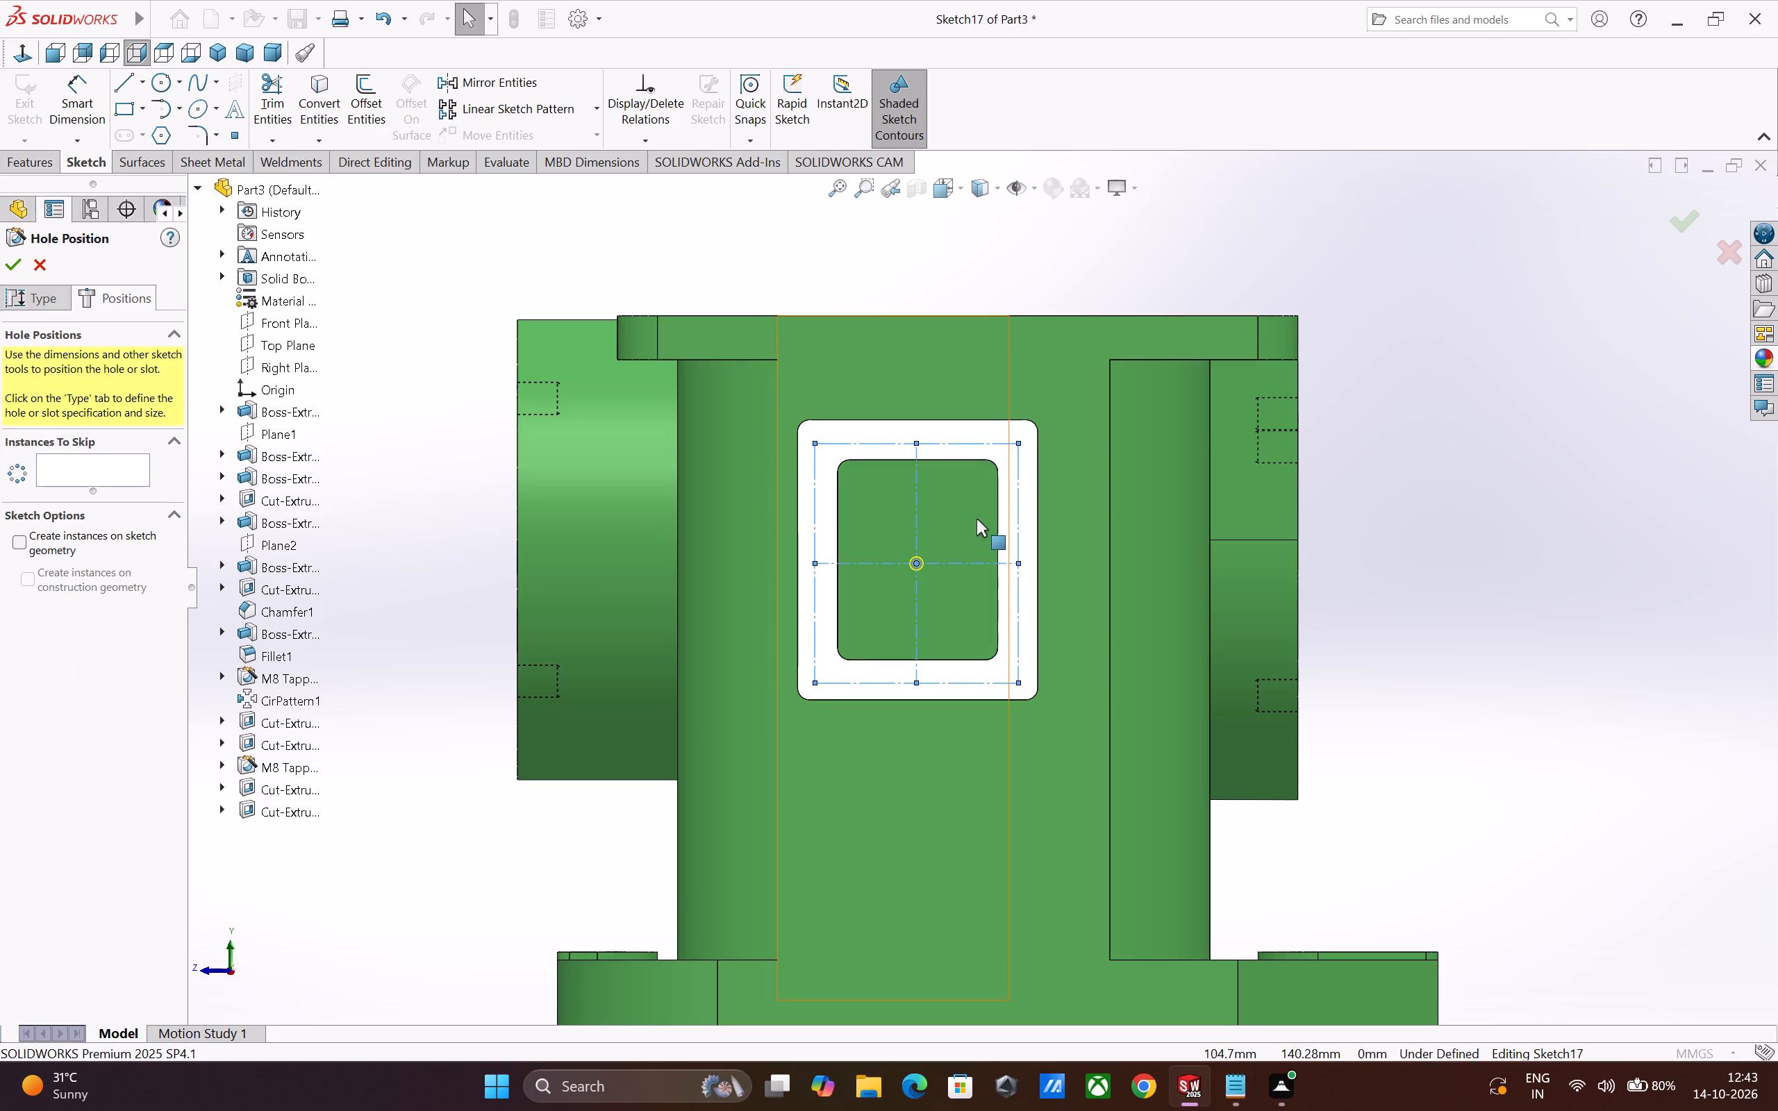
Delete the hole point at the centre of the construction rectangle.
scroll(977, 519, "up", 1)
scroll(972, 524, "down", 5)
key("Escape")
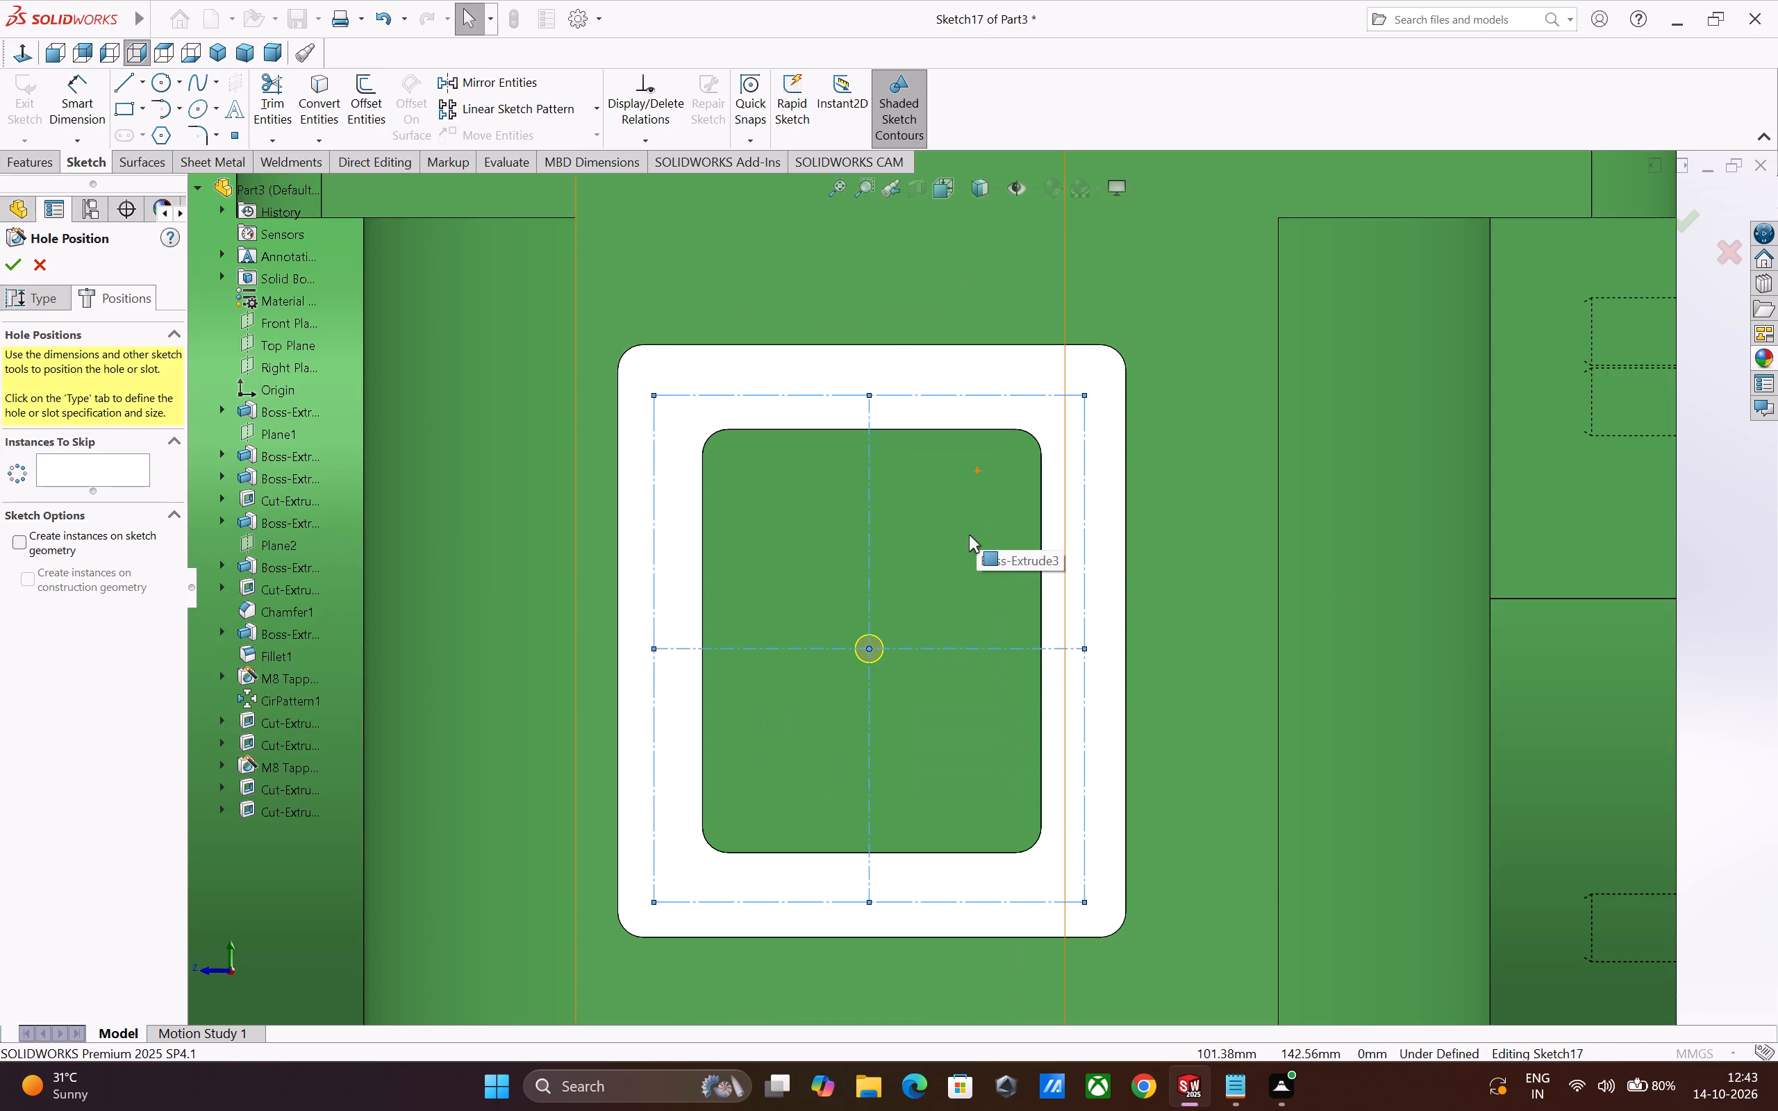
left_click(867, 646)
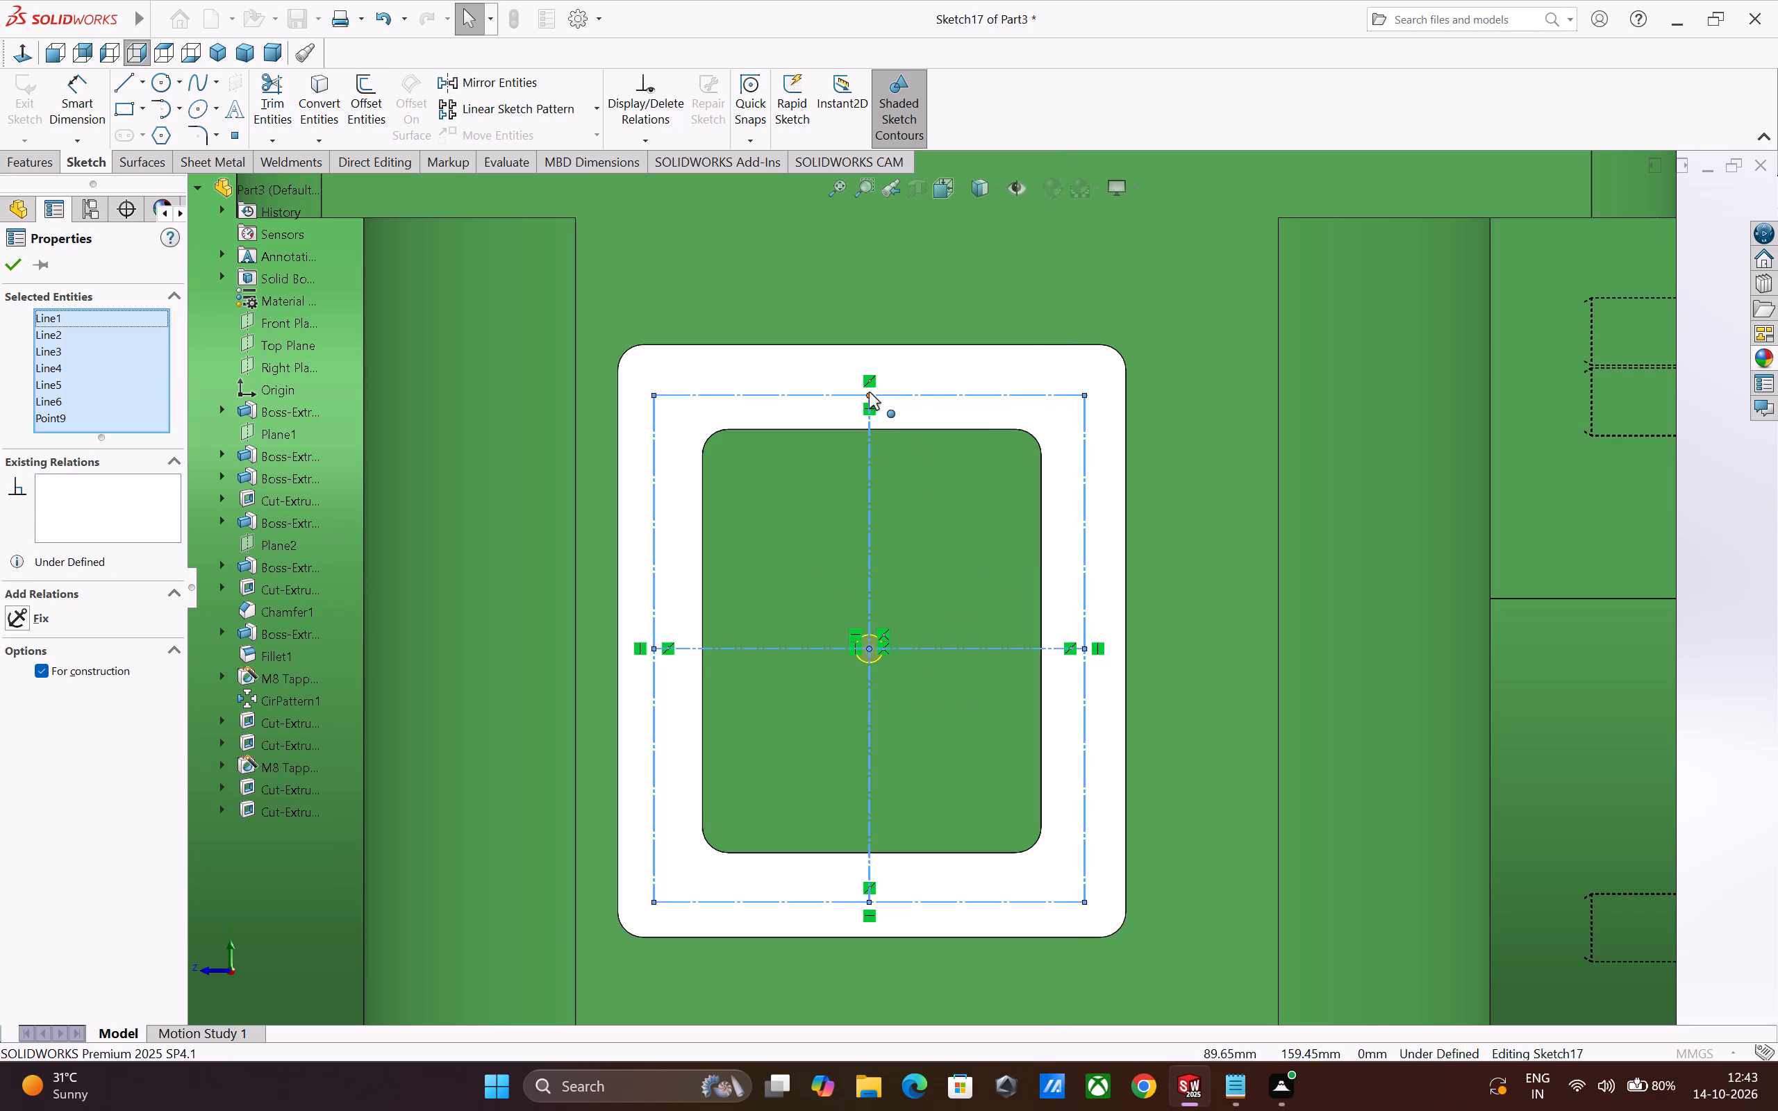
left_click(869, 392, "ctrl")
left_click(1201, 541)
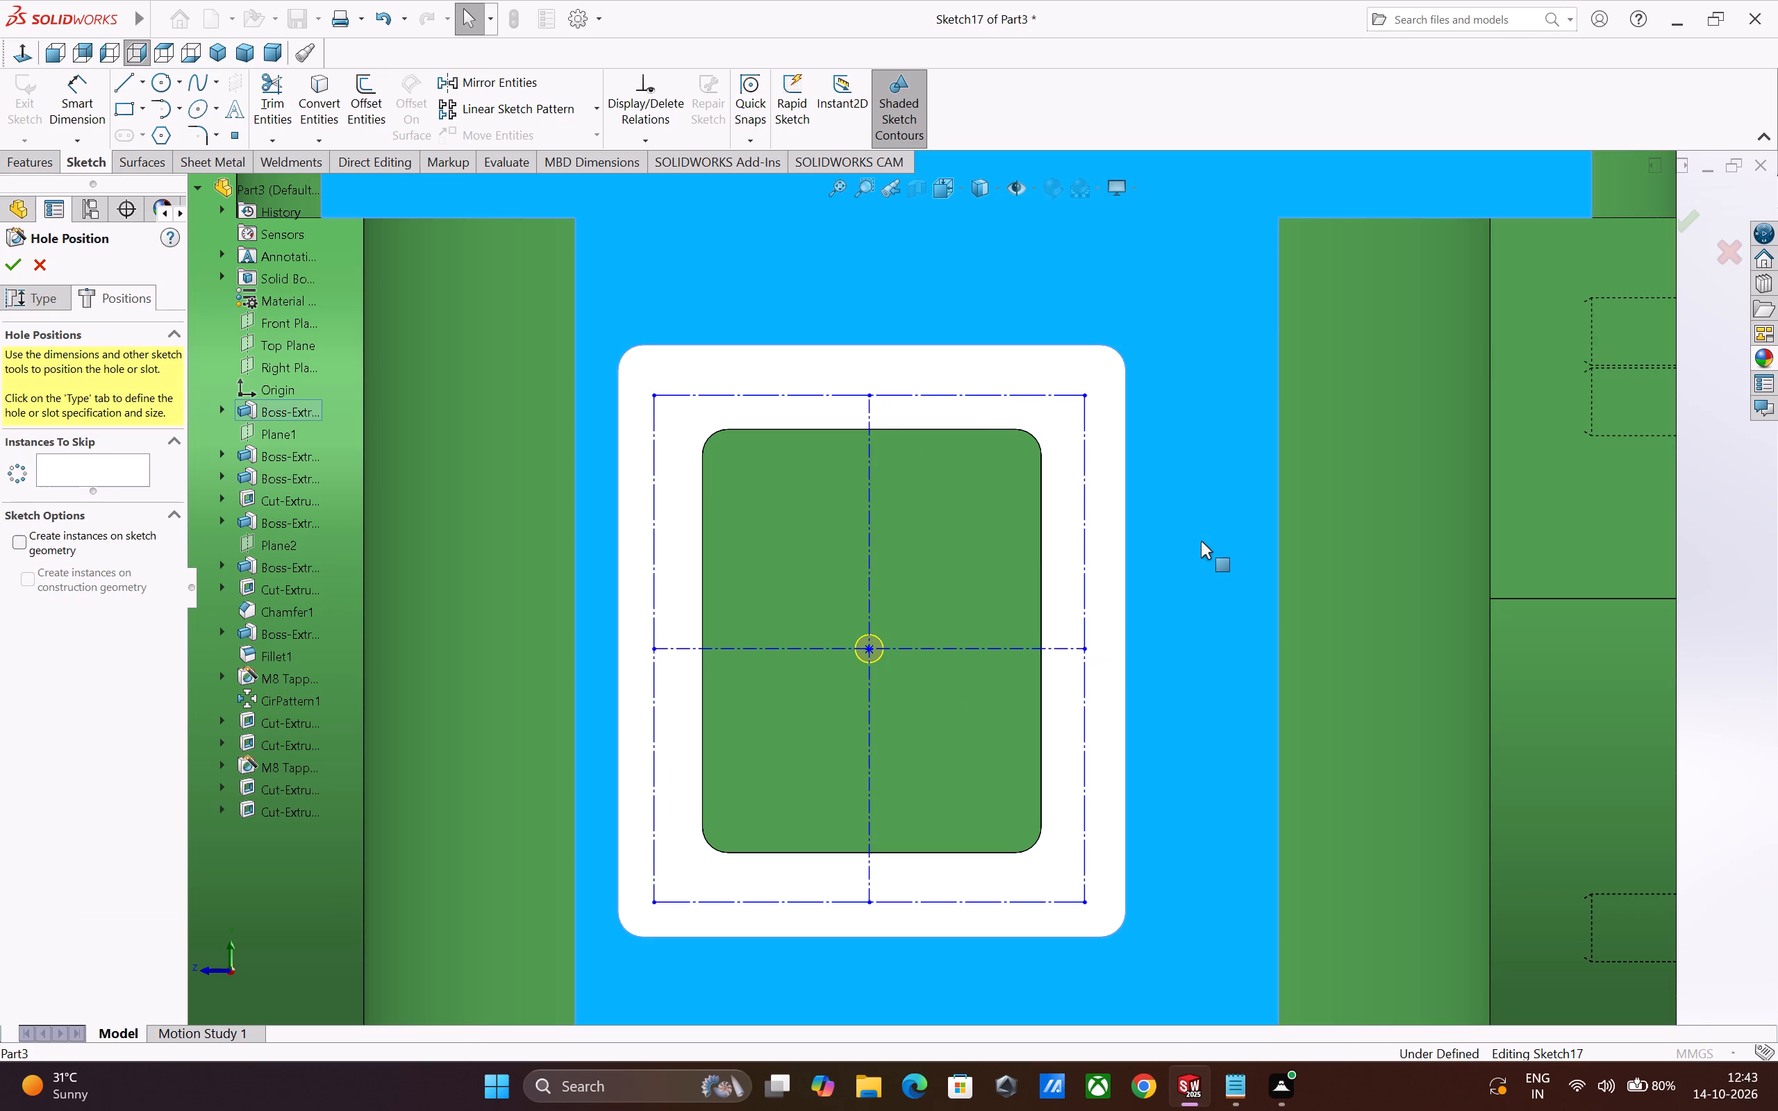
key("Escape")
key("Escape")
scroll(1495, 628, "up", 2)
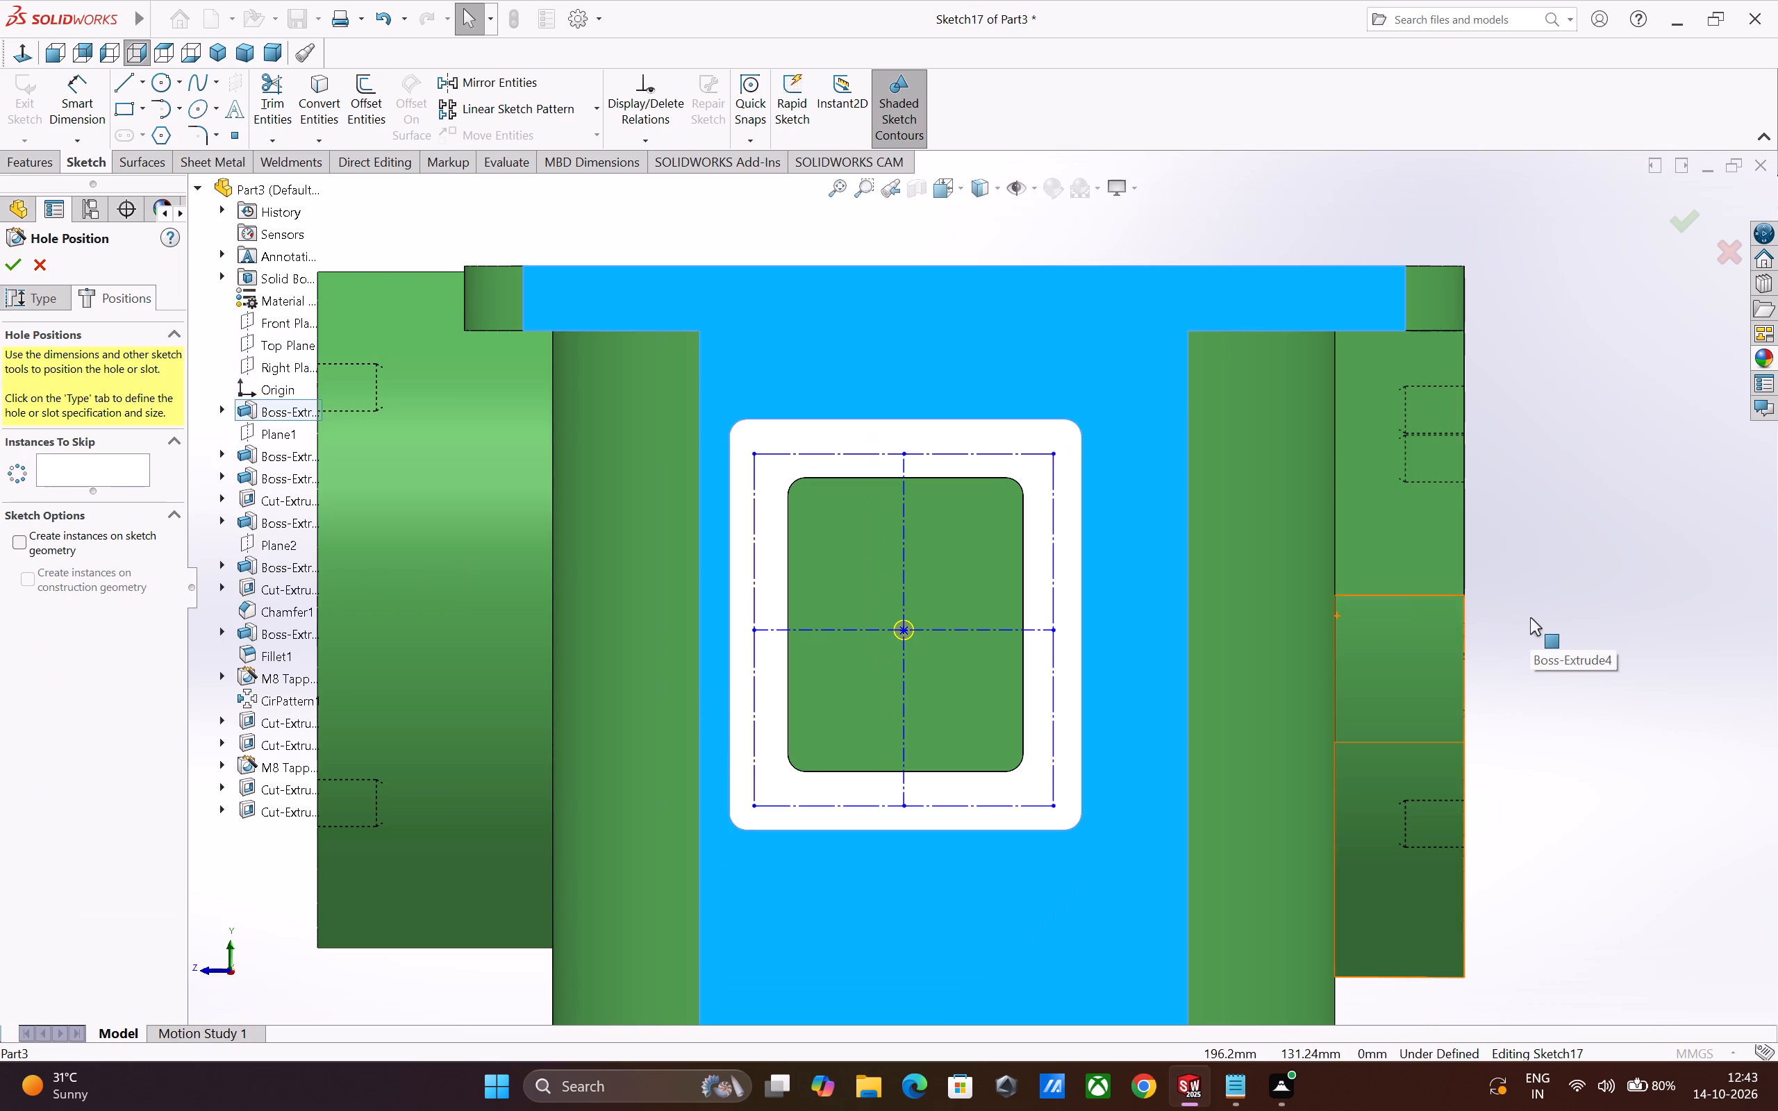
left_click(1530, 617)
key("Escape")
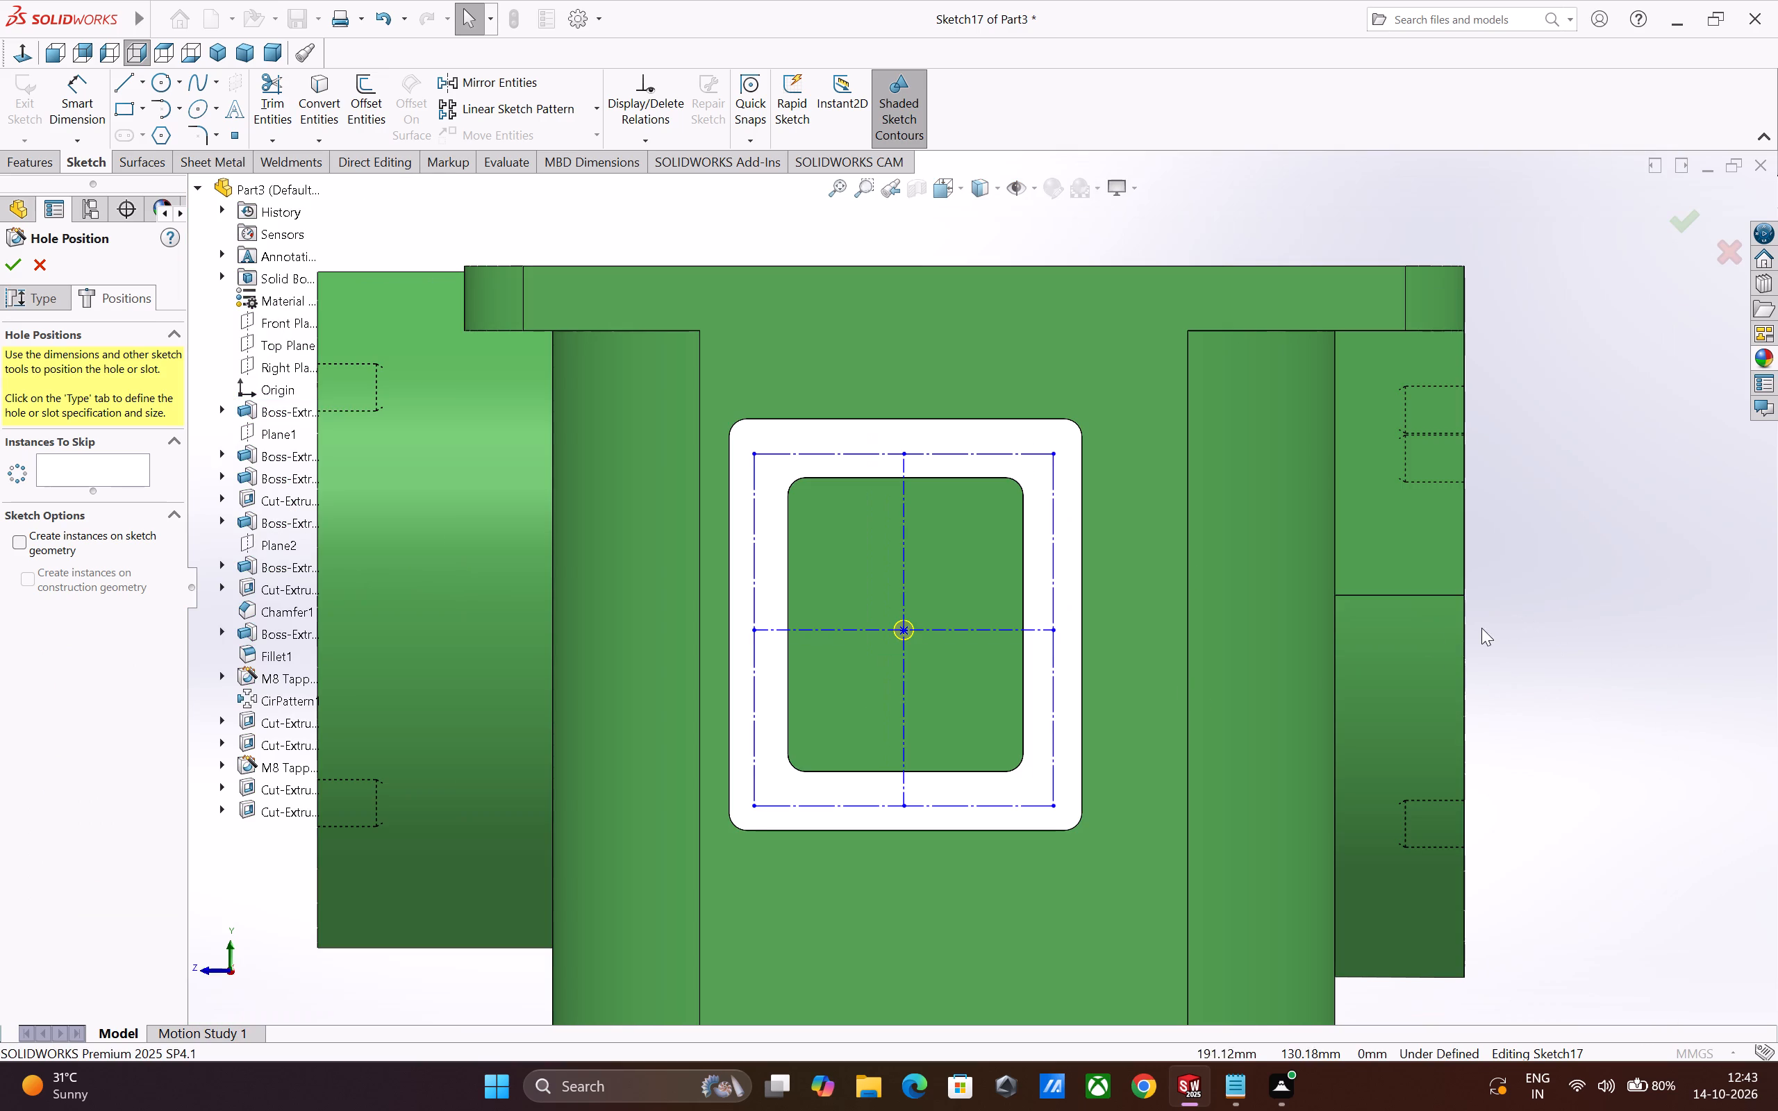
scroll(952, 664, "down", 3)
left_click(872, 590)
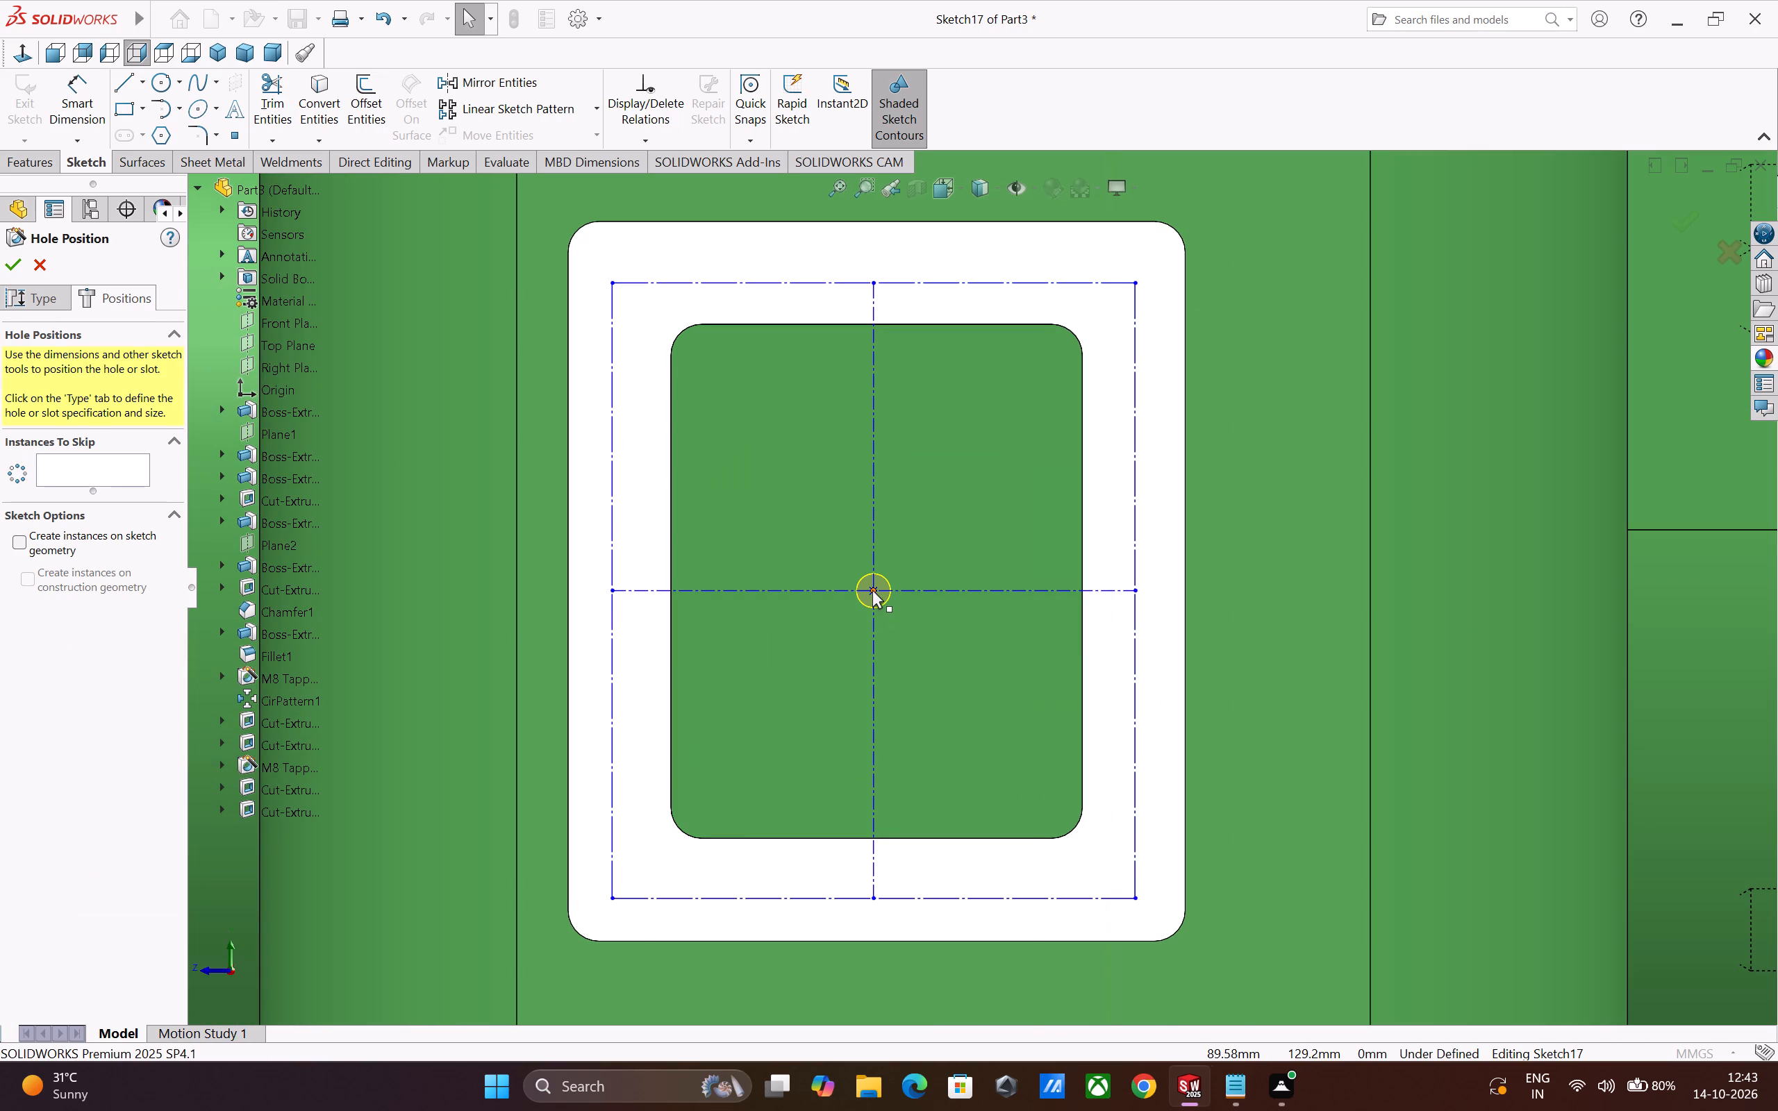
key("Delete")
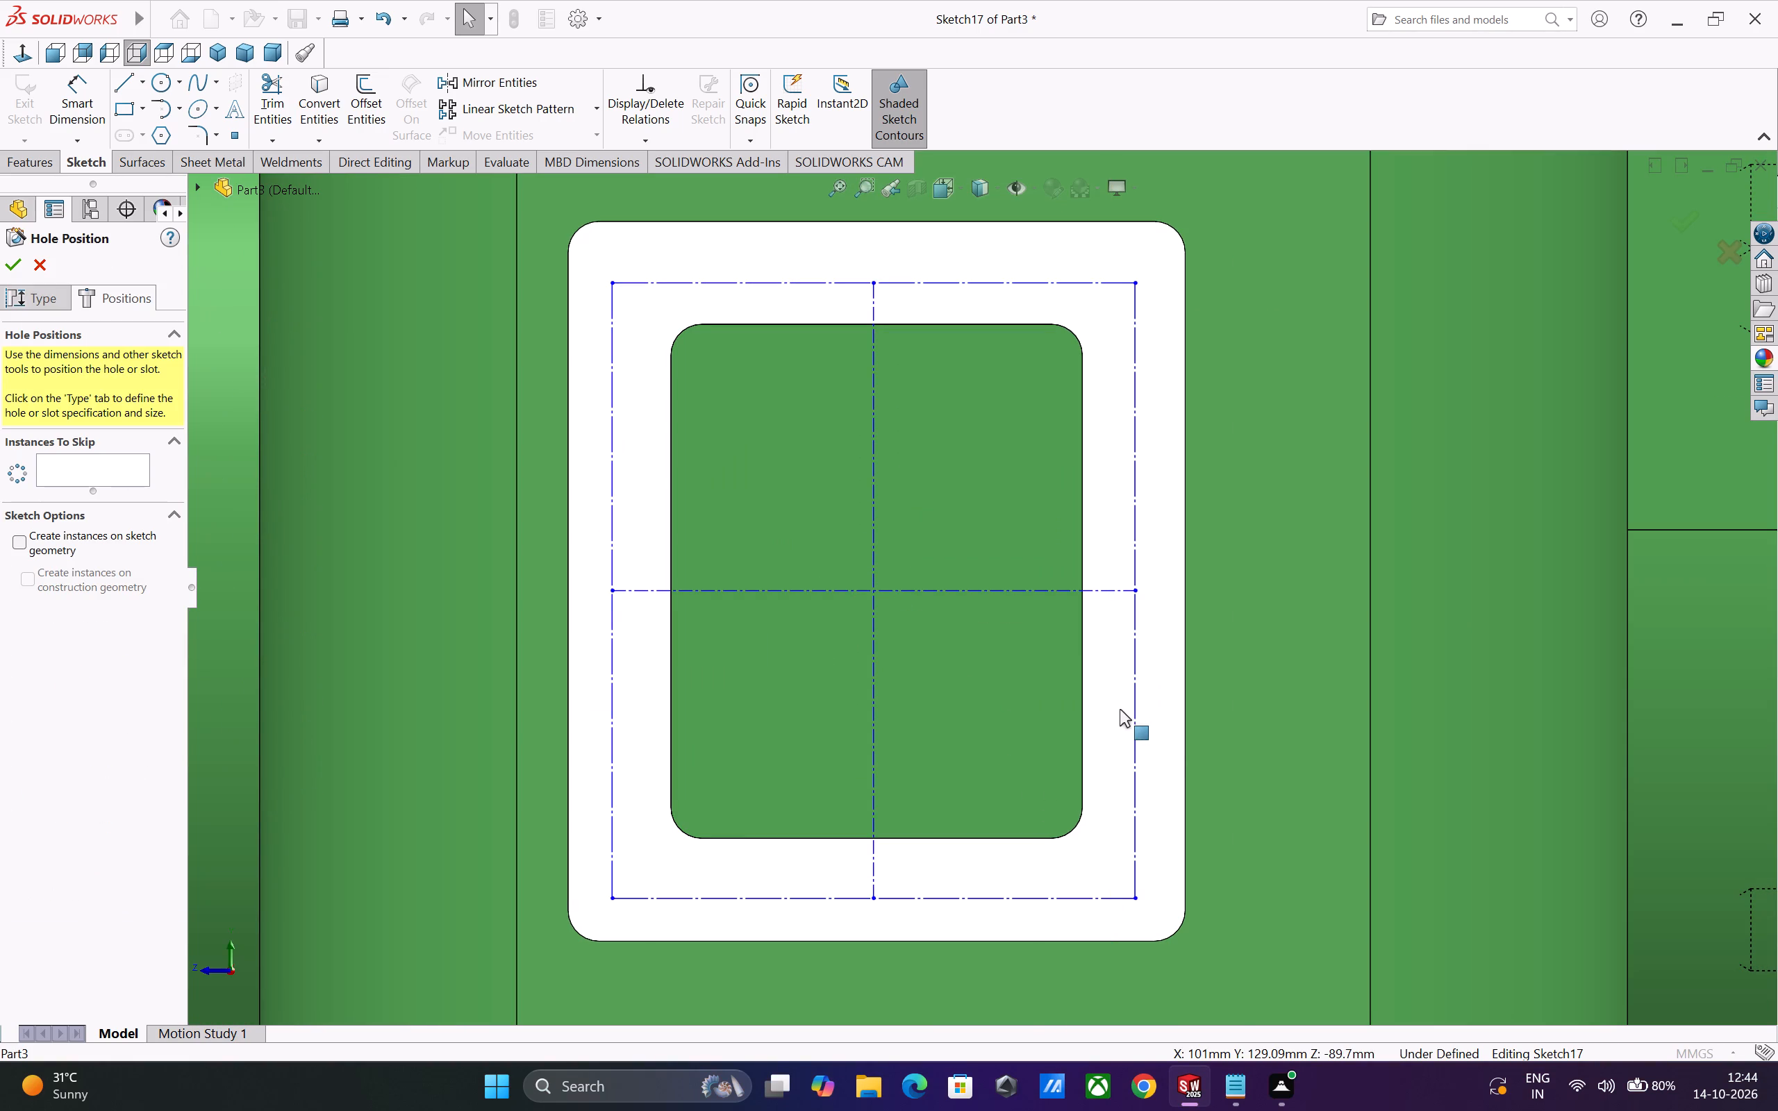
scroll(1157, 724, "up", 1)
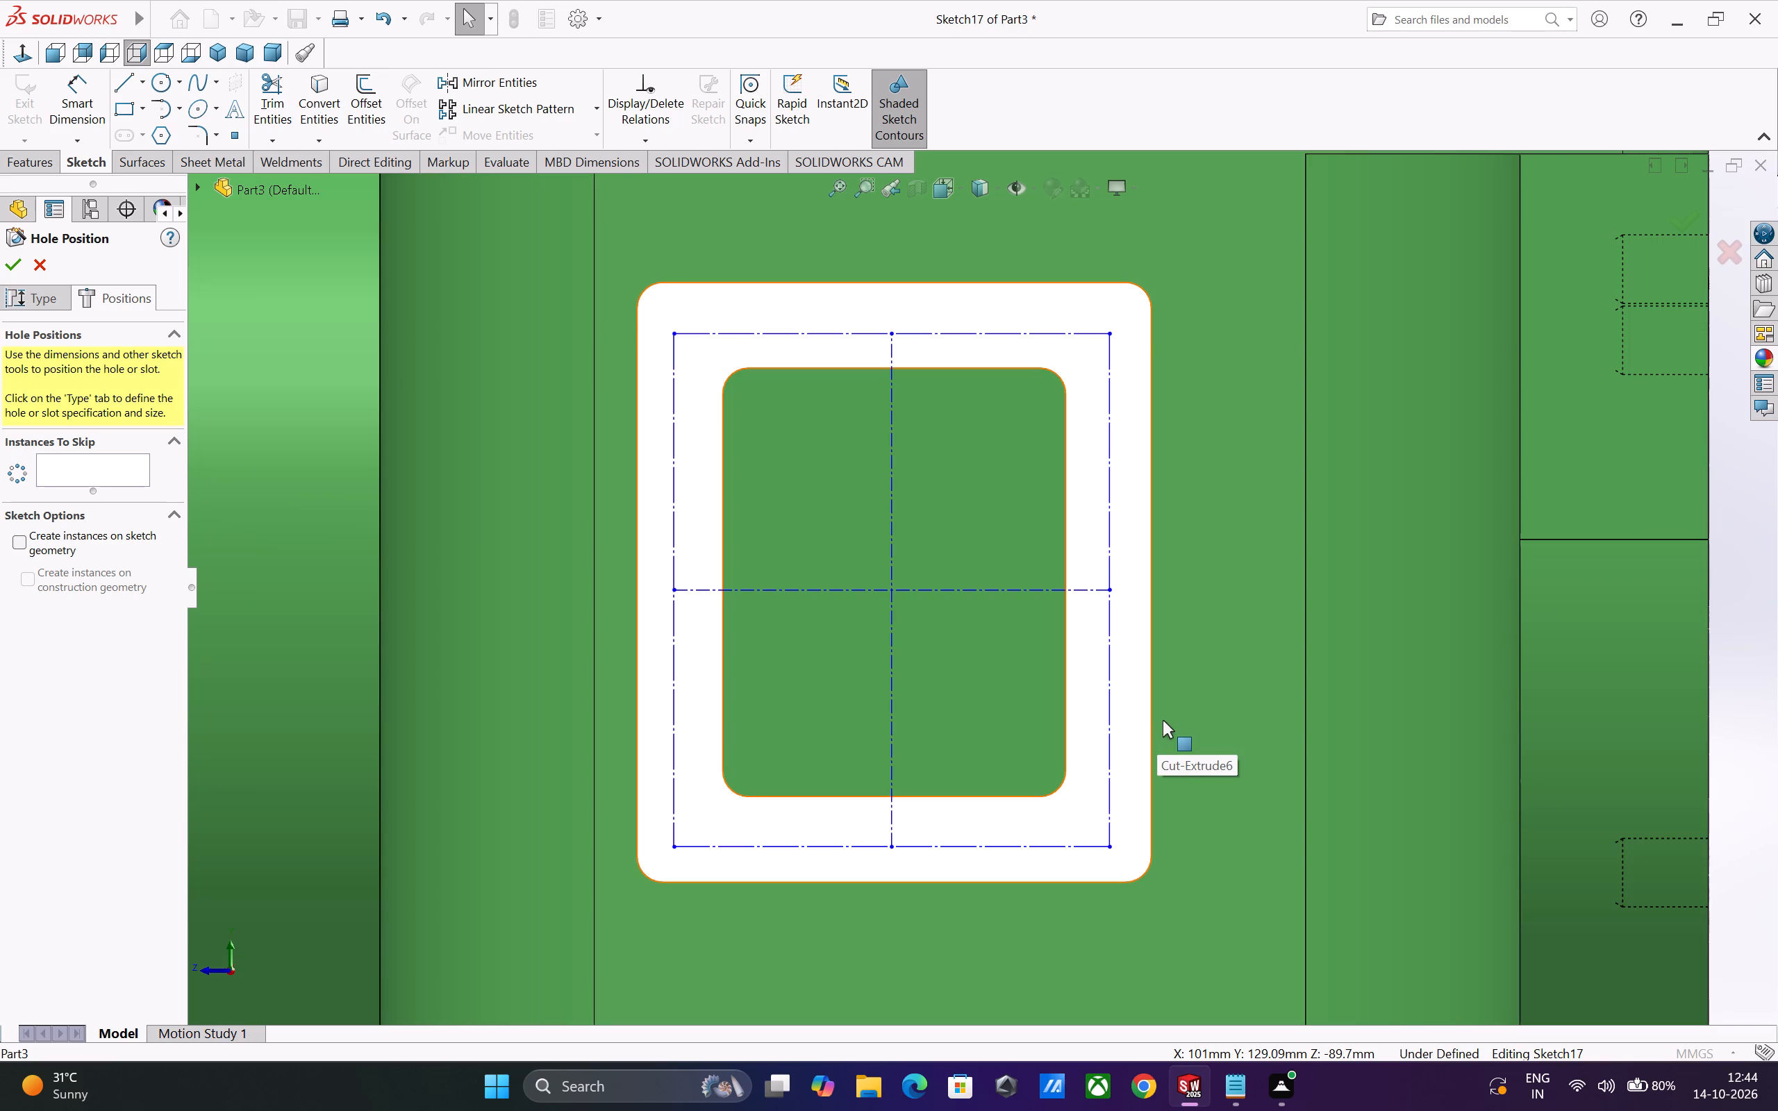
key("Escape")
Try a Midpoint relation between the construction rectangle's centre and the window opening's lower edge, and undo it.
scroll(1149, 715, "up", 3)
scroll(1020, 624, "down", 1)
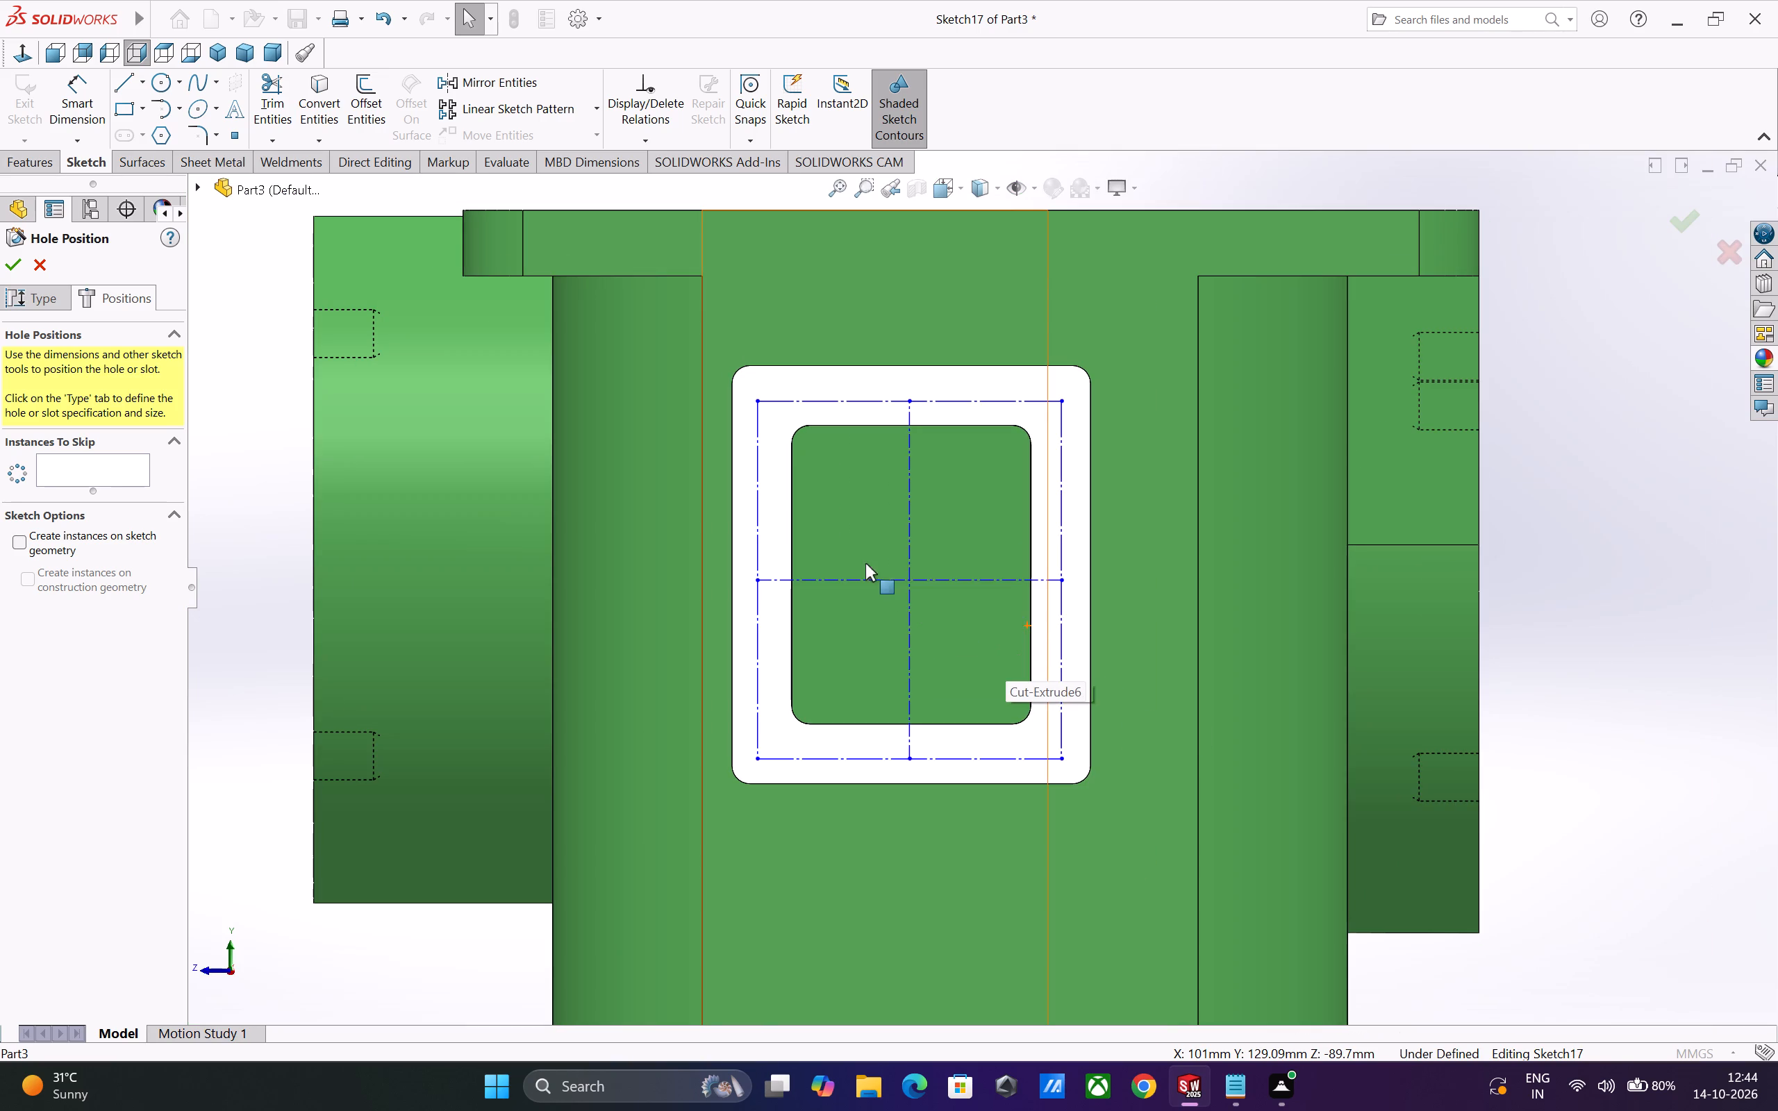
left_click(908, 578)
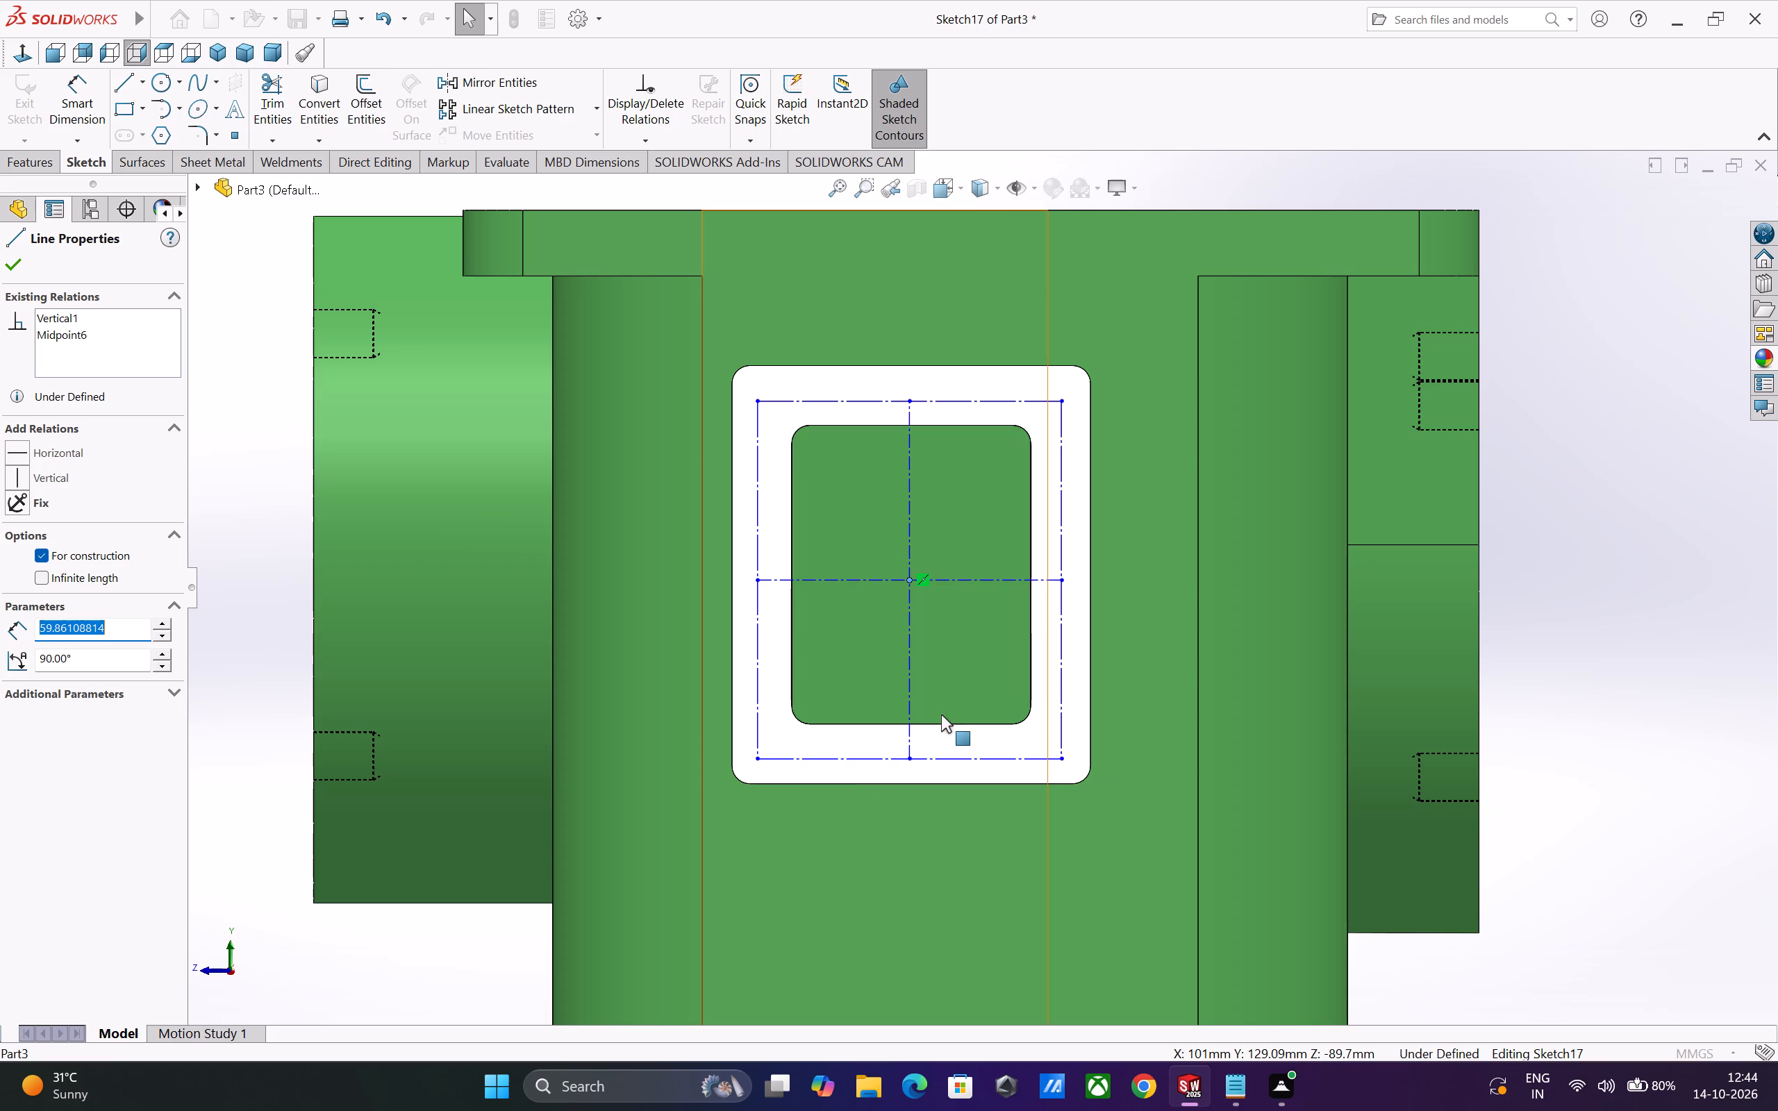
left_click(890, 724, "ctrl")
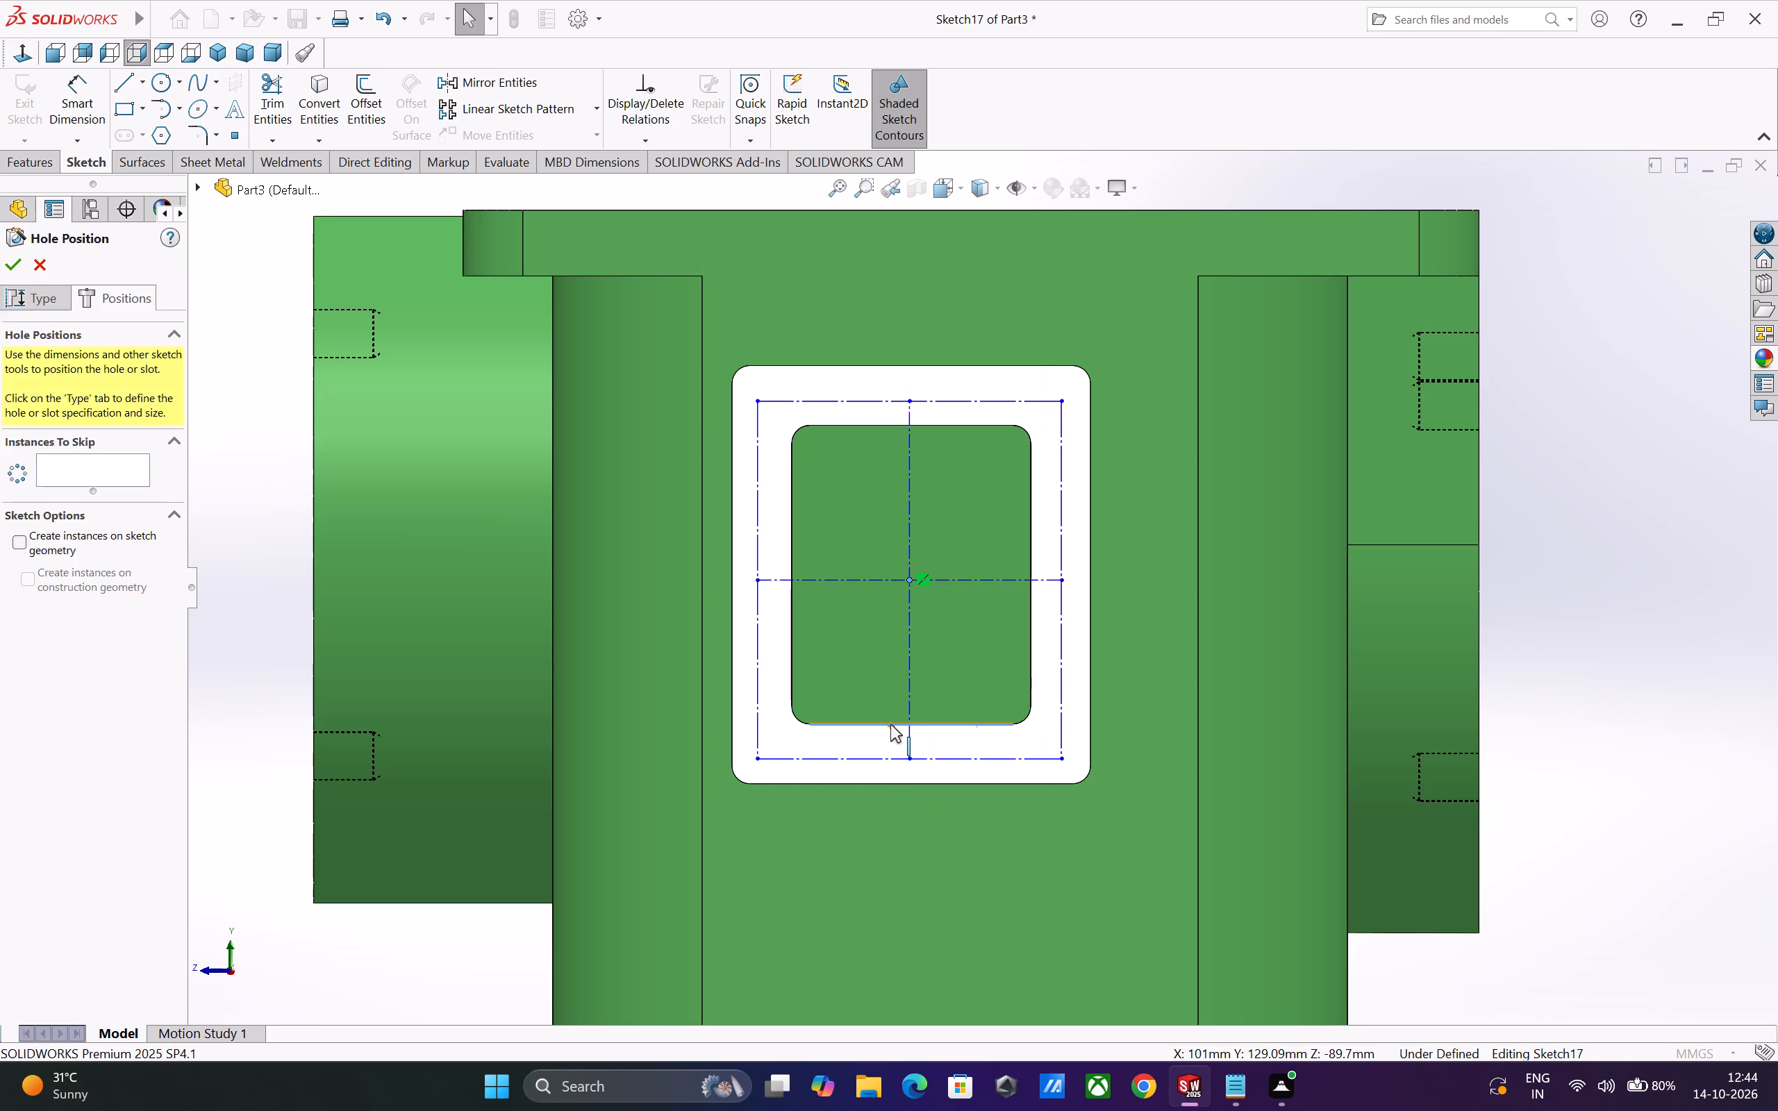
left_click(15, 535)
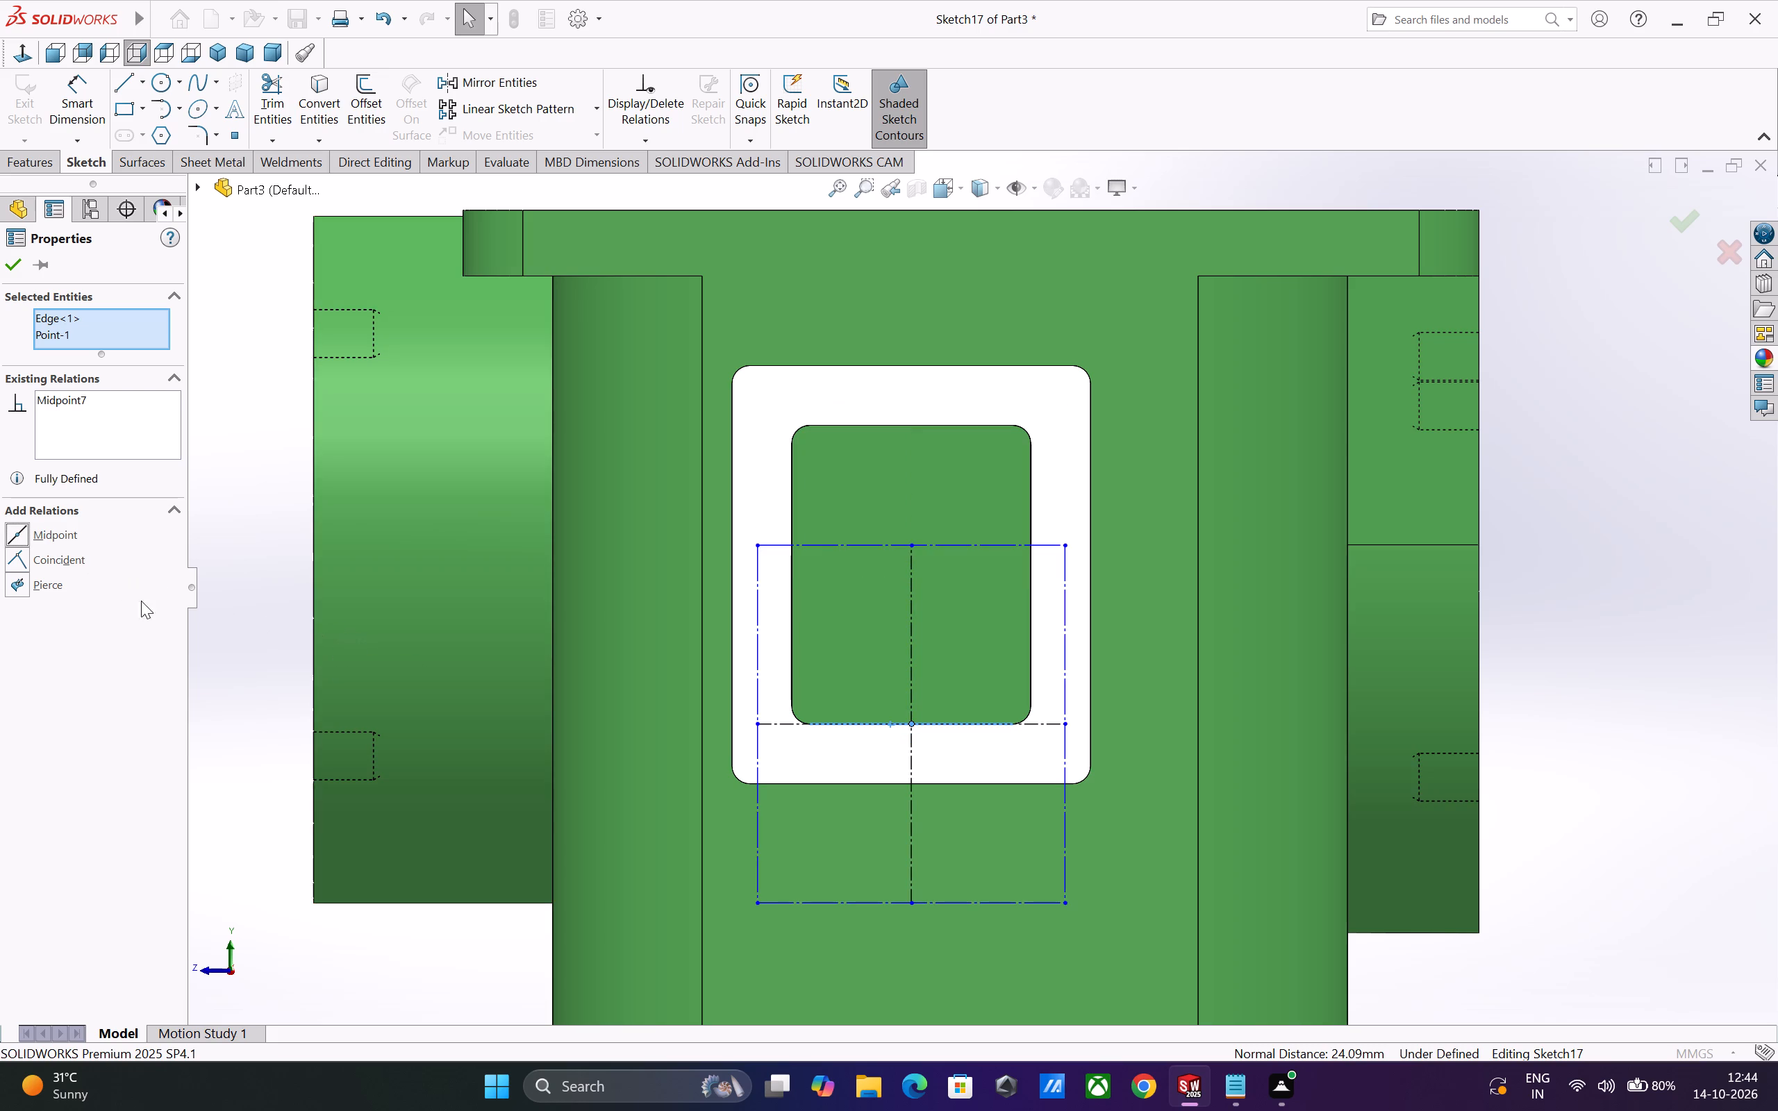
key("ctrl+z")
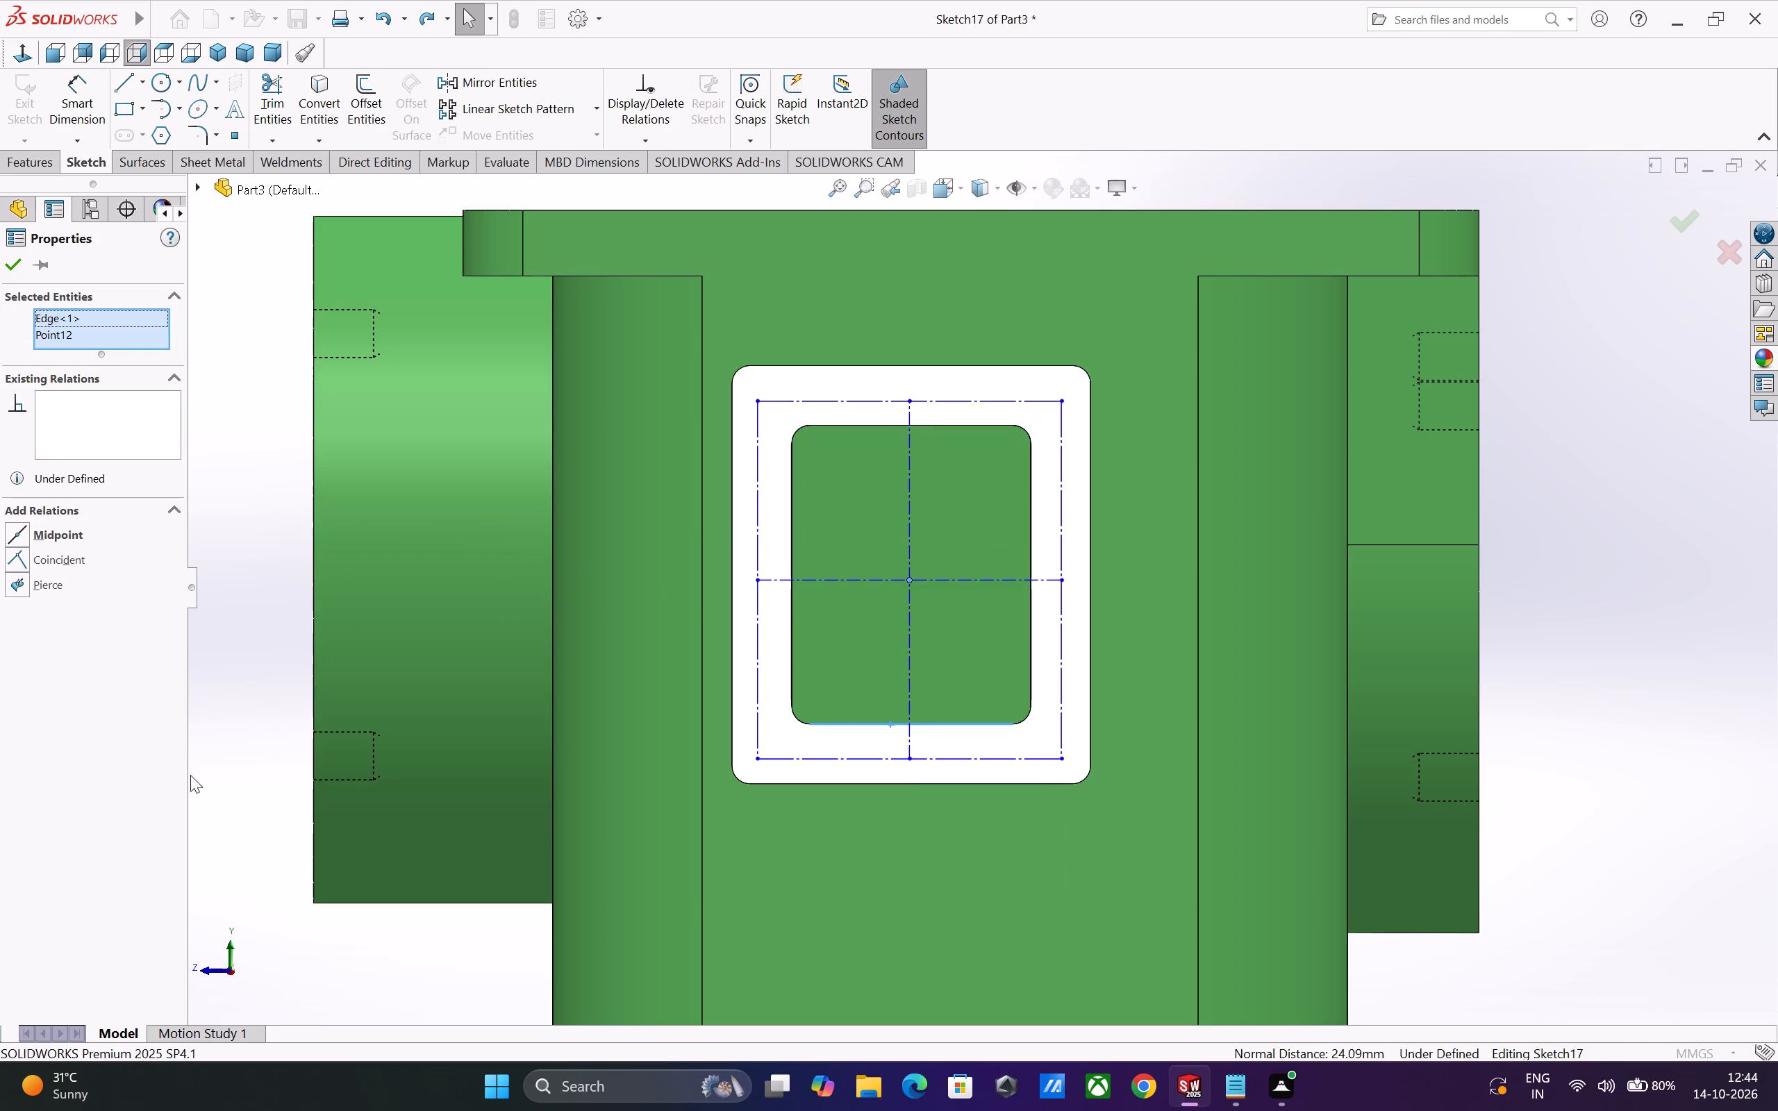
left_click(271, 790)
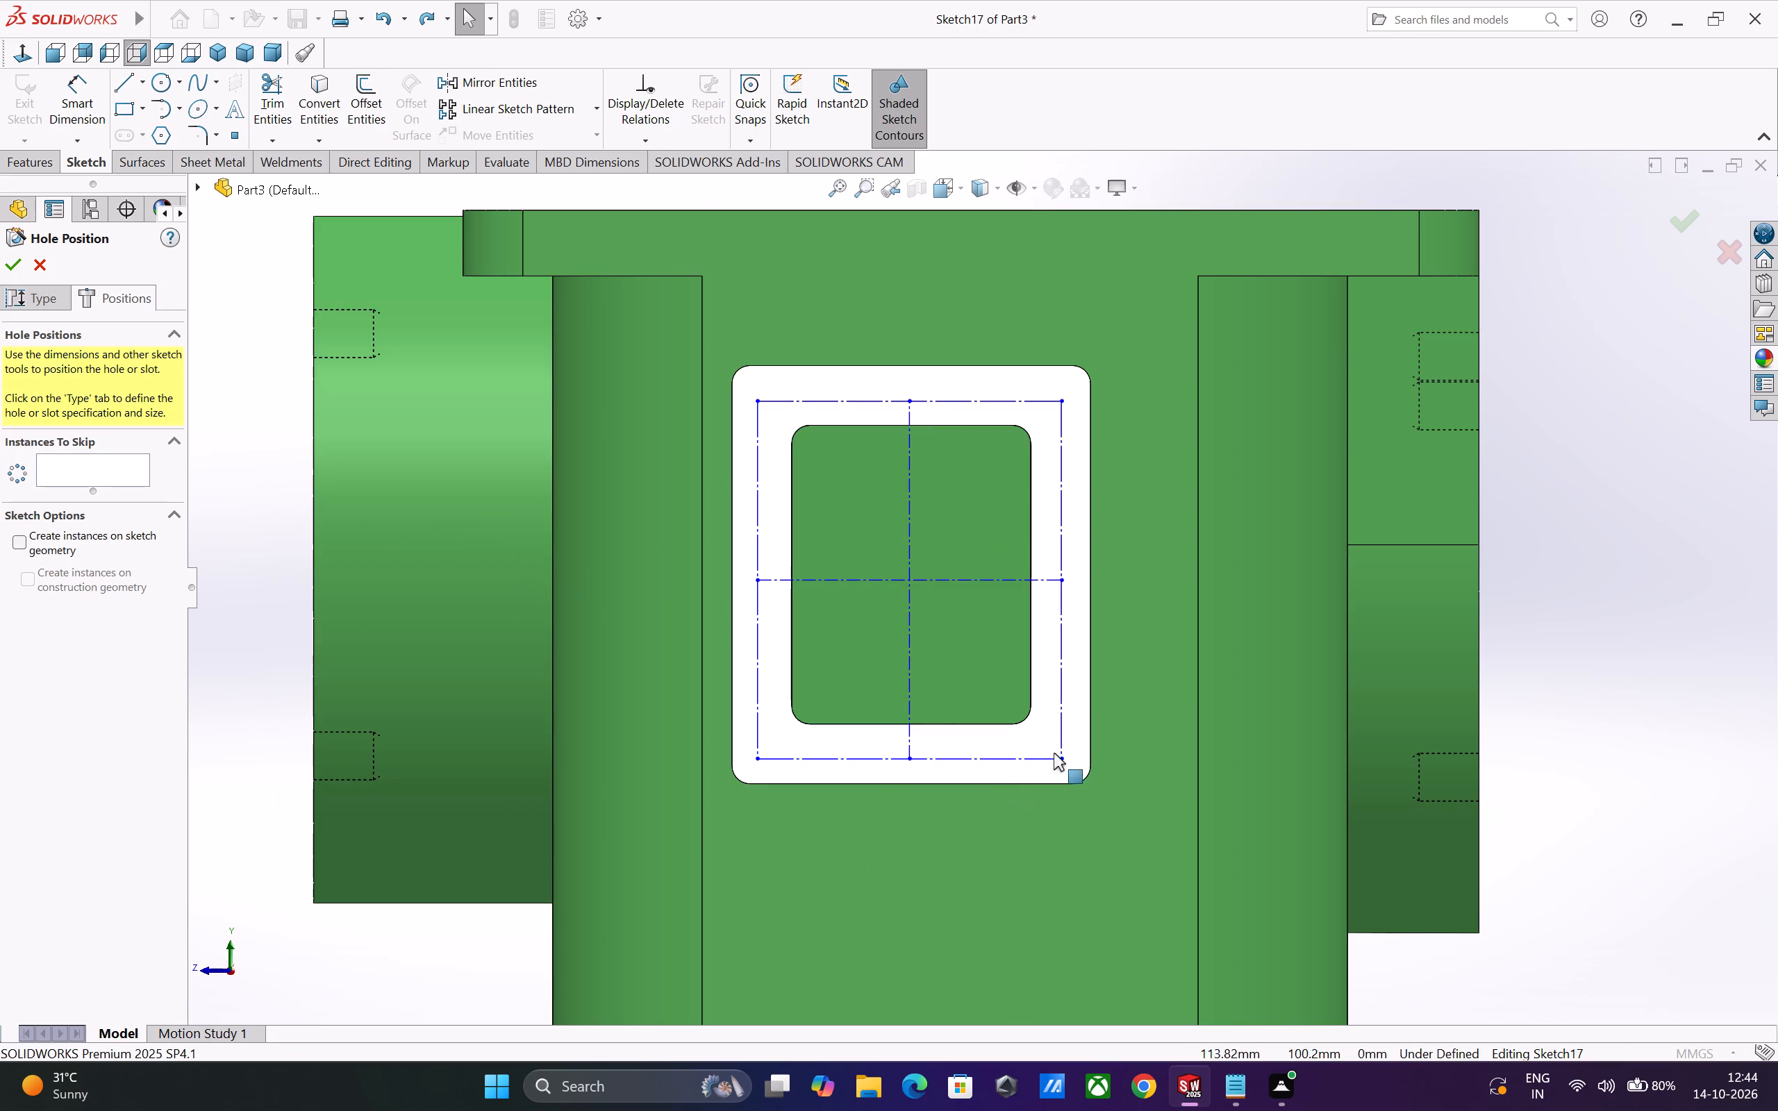
Dimension the construction rectangle around the window opening to 50 mm wide and 60 mm tall.
left_click(89, 103)
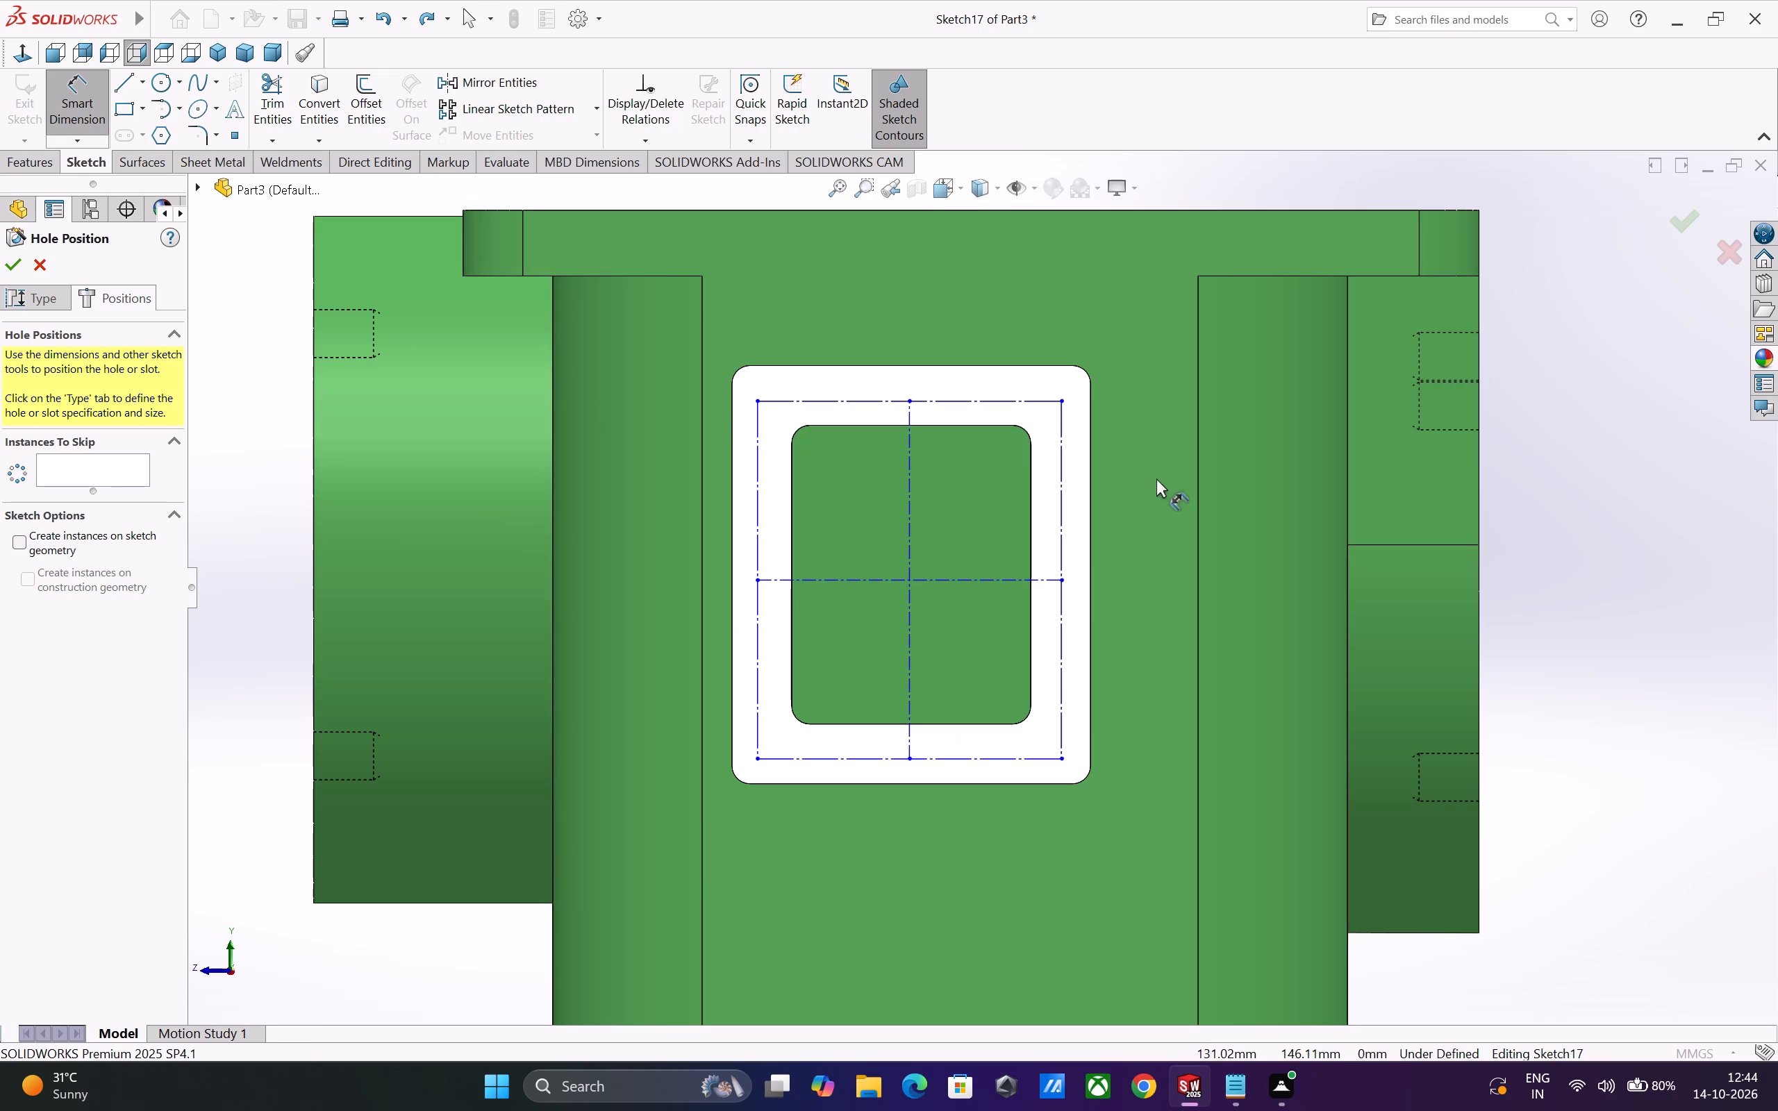
left_click(756, 498)
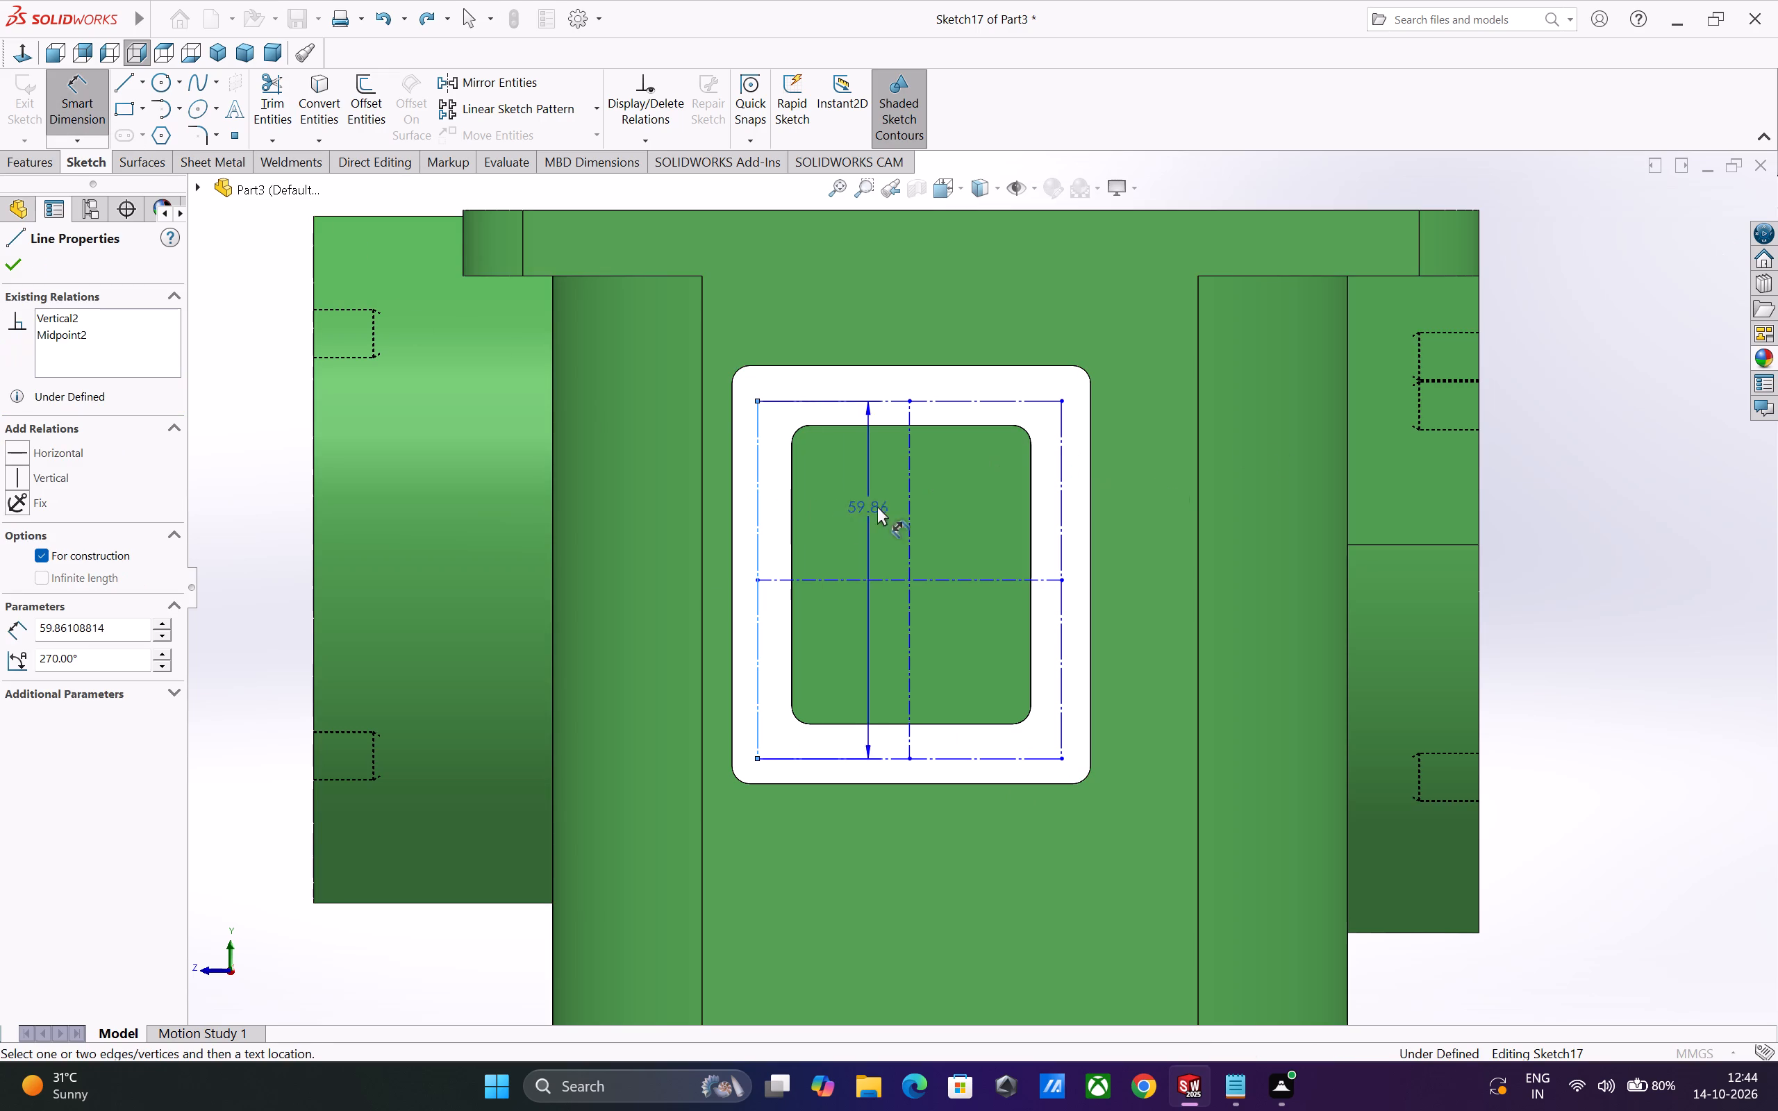
left_click(1061, 513)
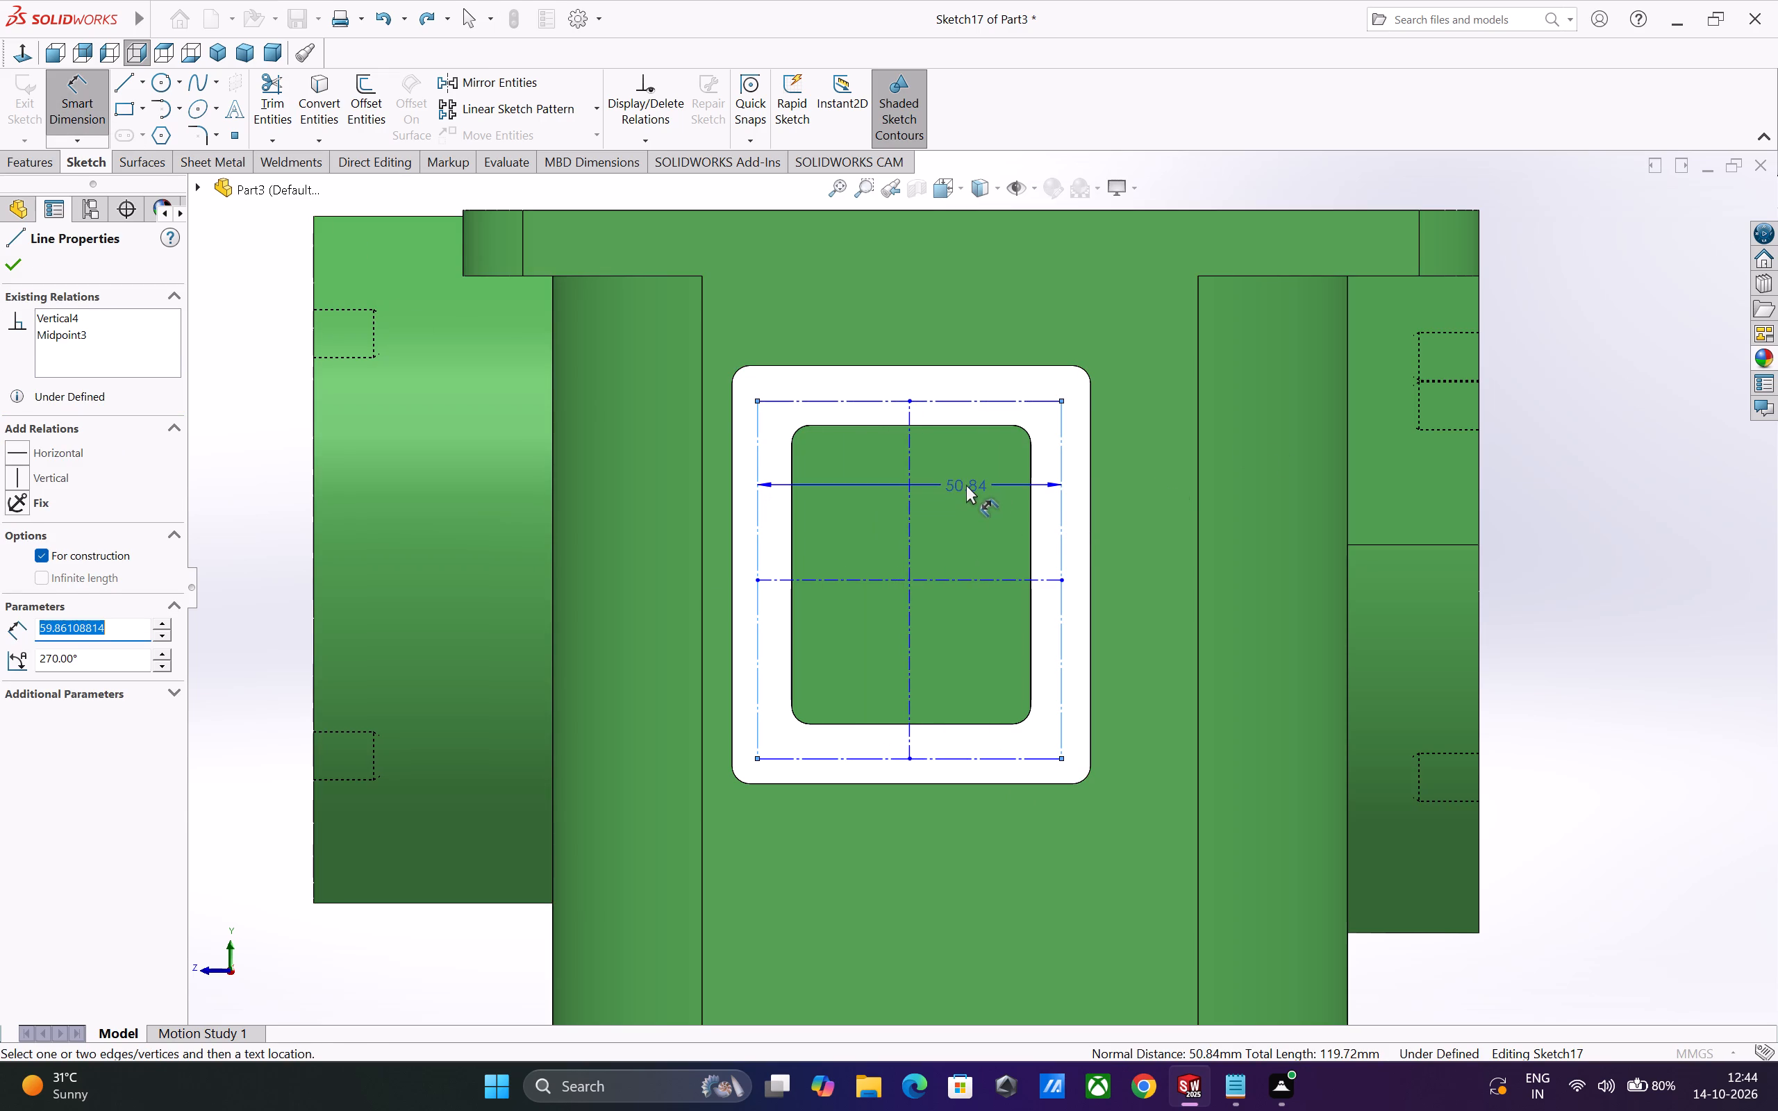
left_click(966, 485)
type("50")
key("Return")
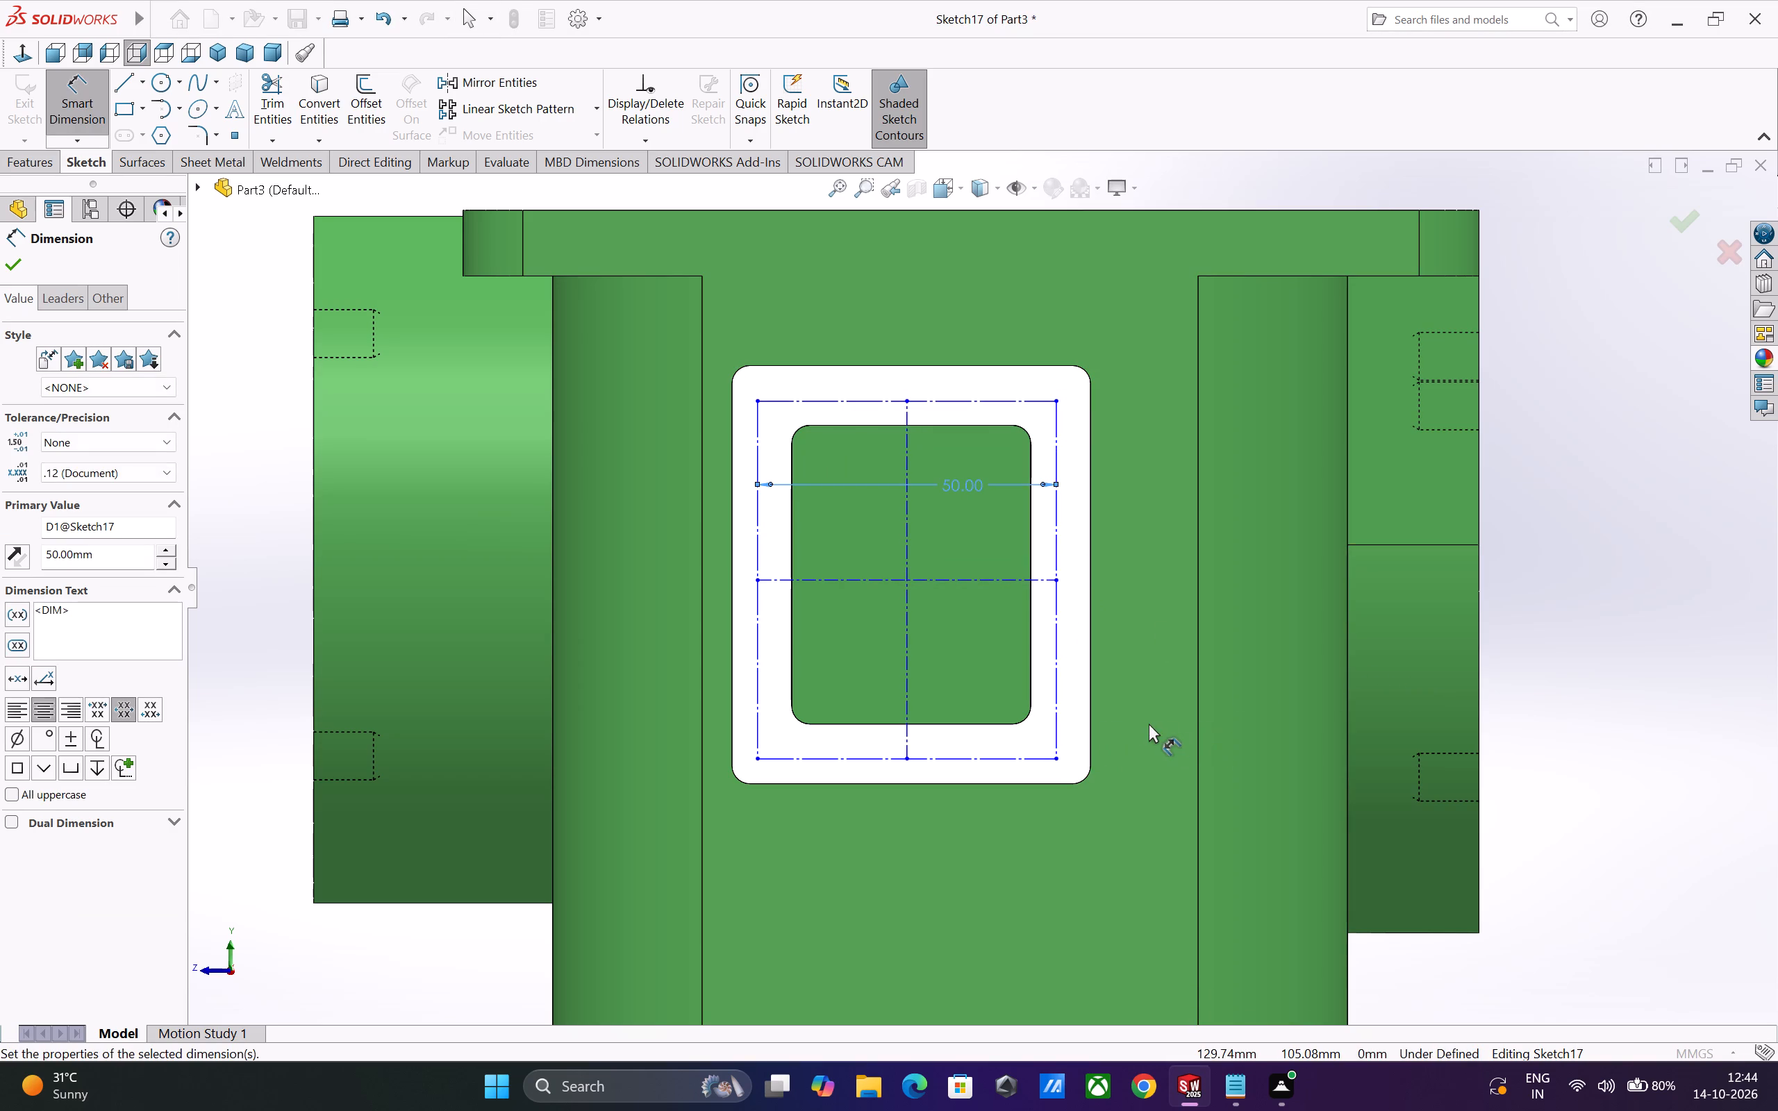
left_click(865, 401)
left_click(870, 756)
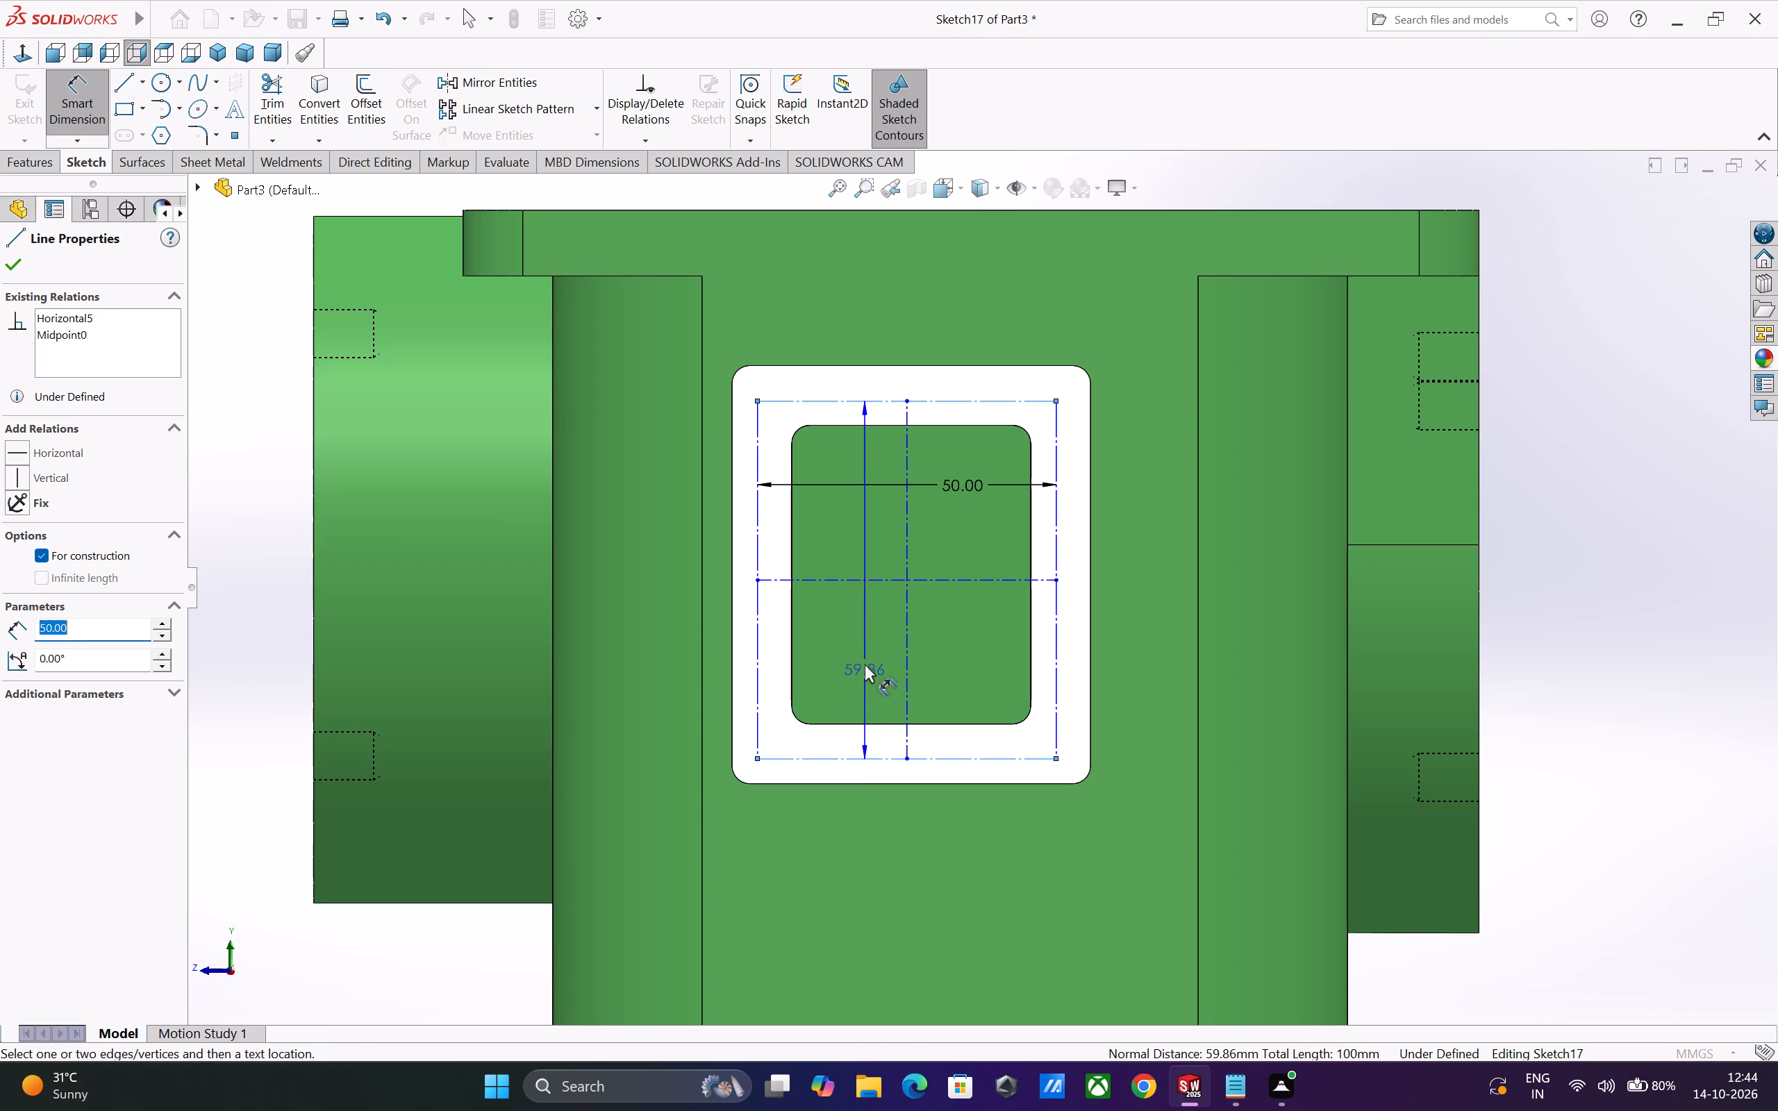
left_click(865, 662)
type("60")
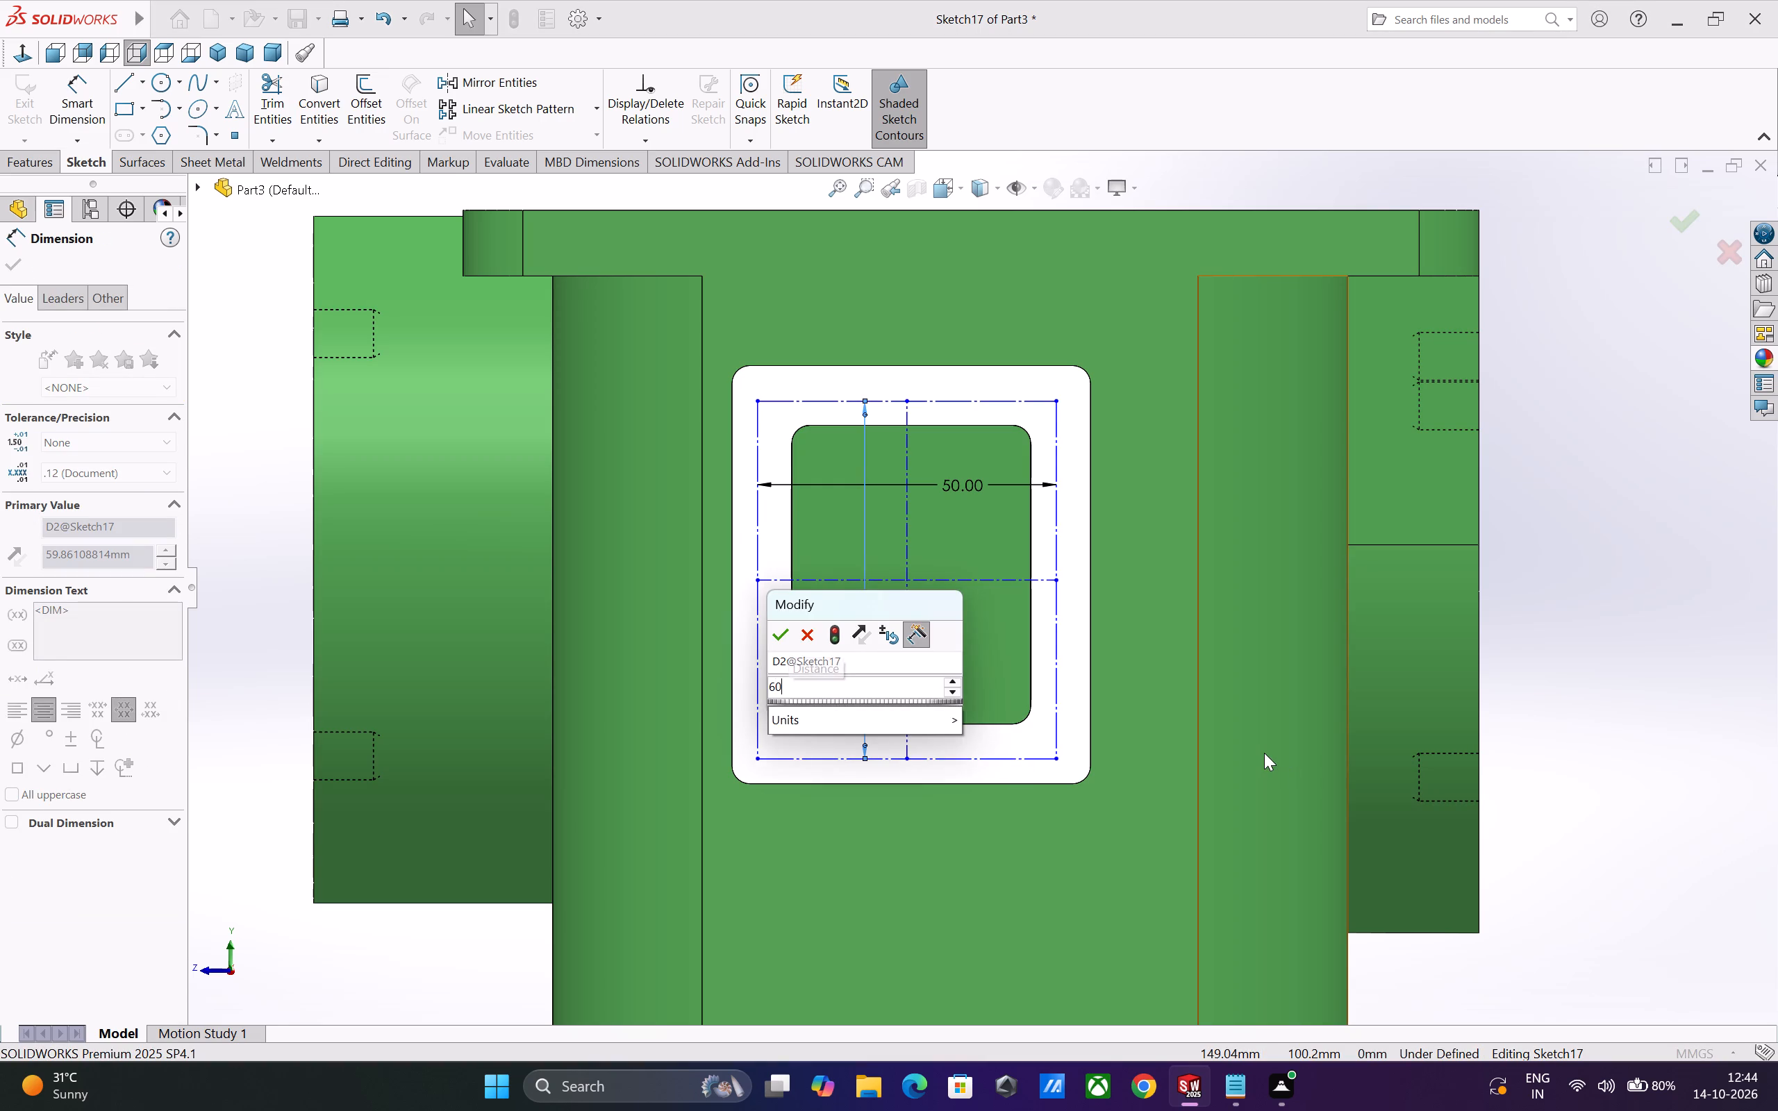
key("Return")
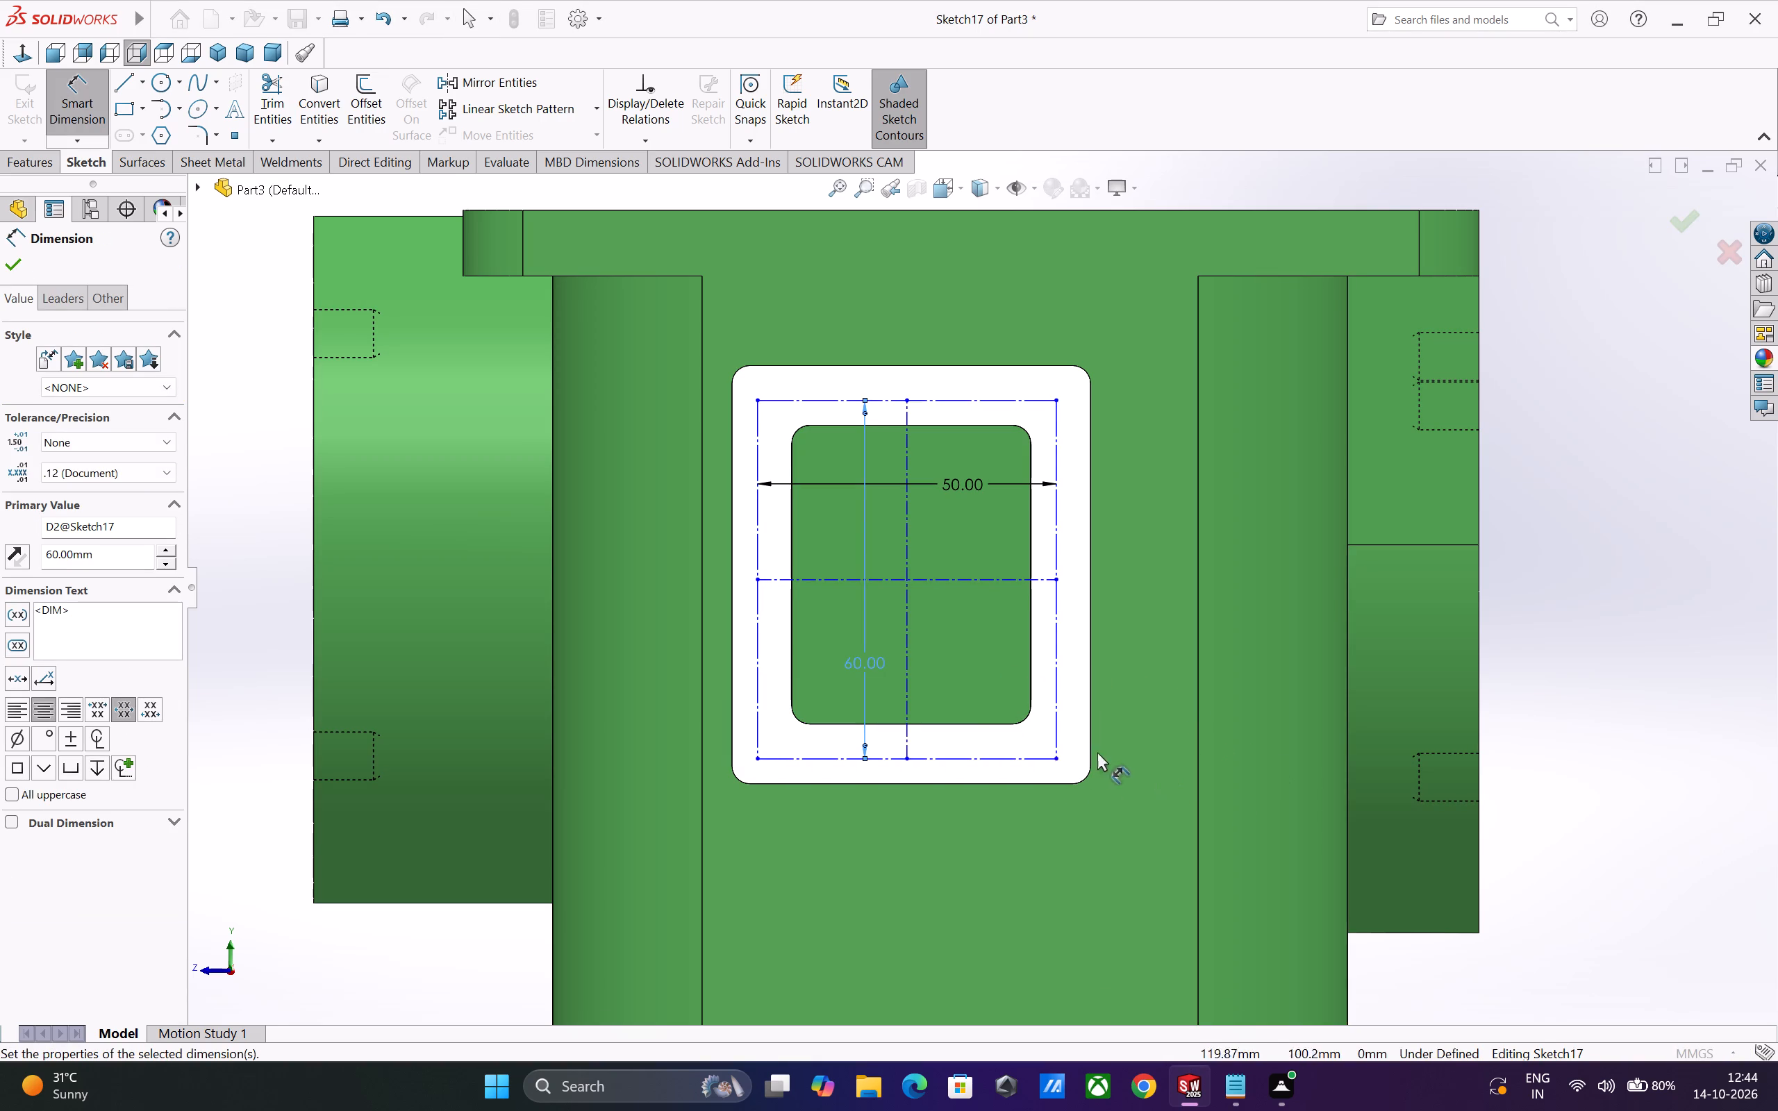
scroll(1063, 715, "up", 1)
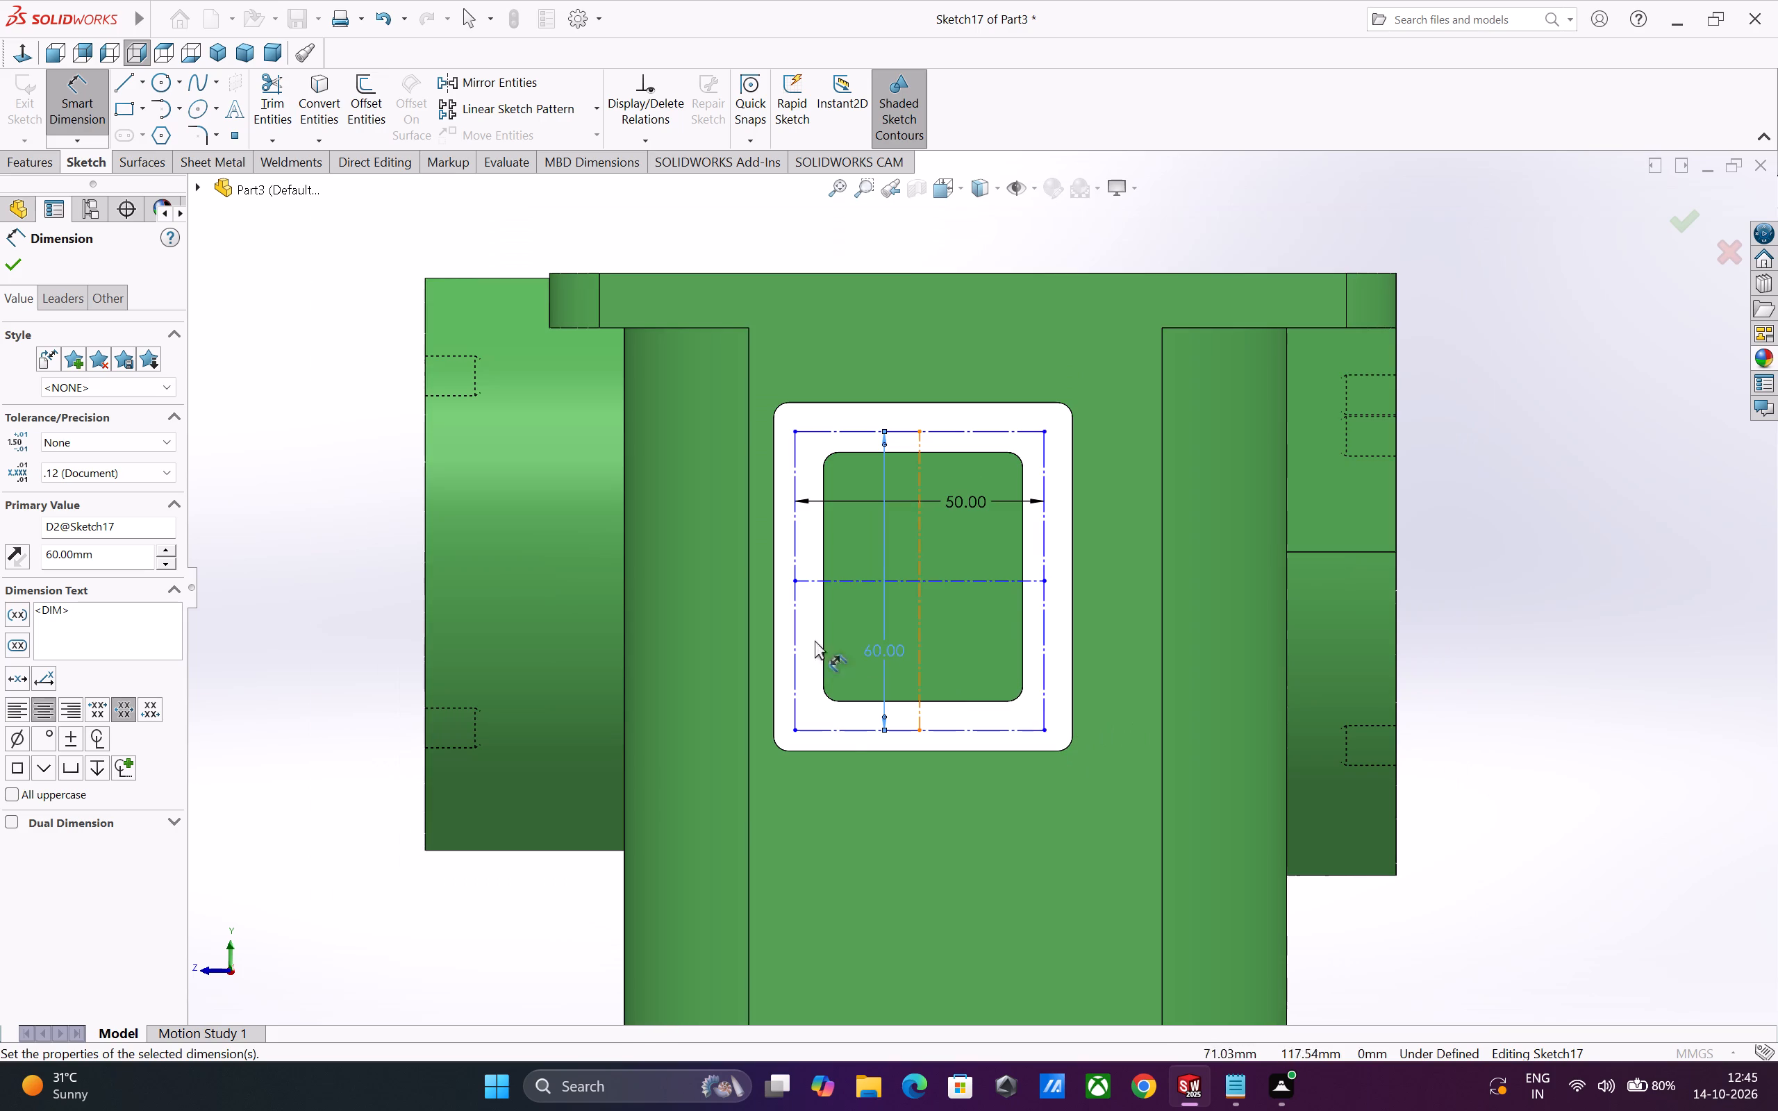
left_click(19, 262)
Place hole points on the four corners of the construction rectangle and finish the M4 tapped hole feature.
left_click(231, 140)
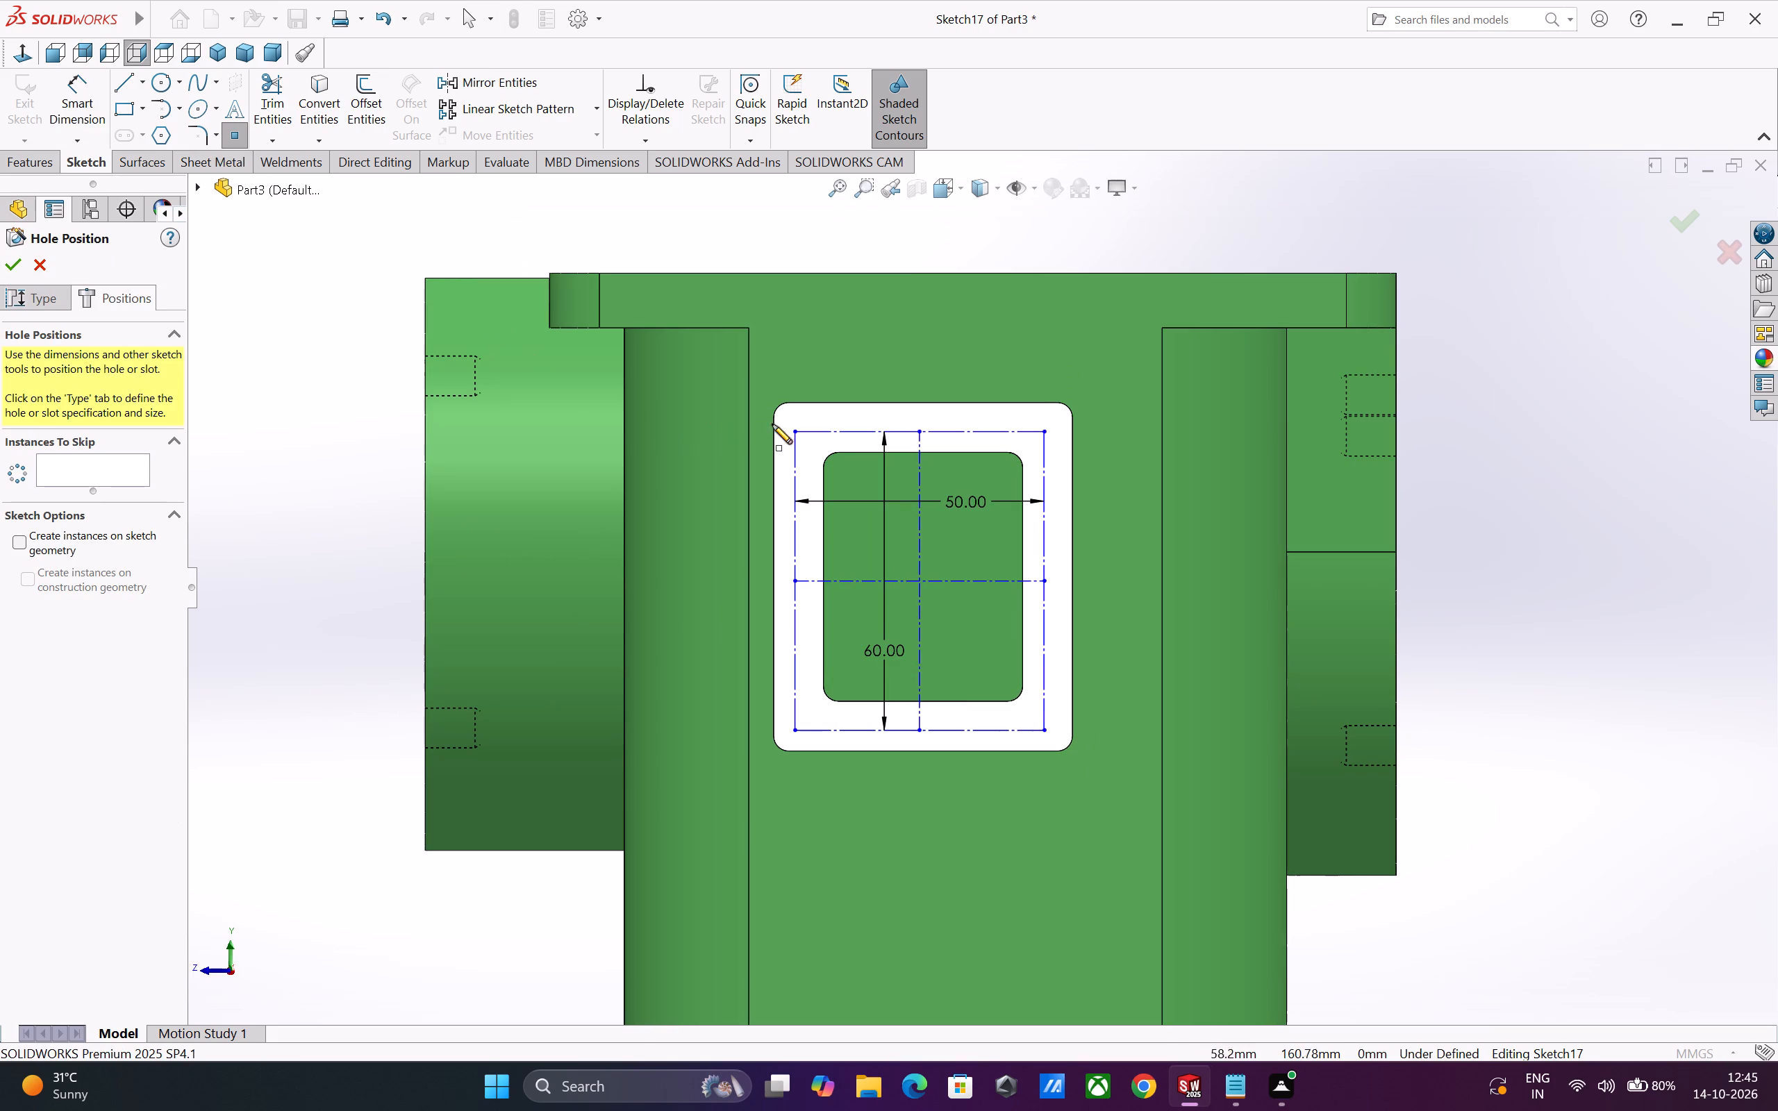
left_click(796, 434)
left_click(1044, 433)
left_click(1045, 731)
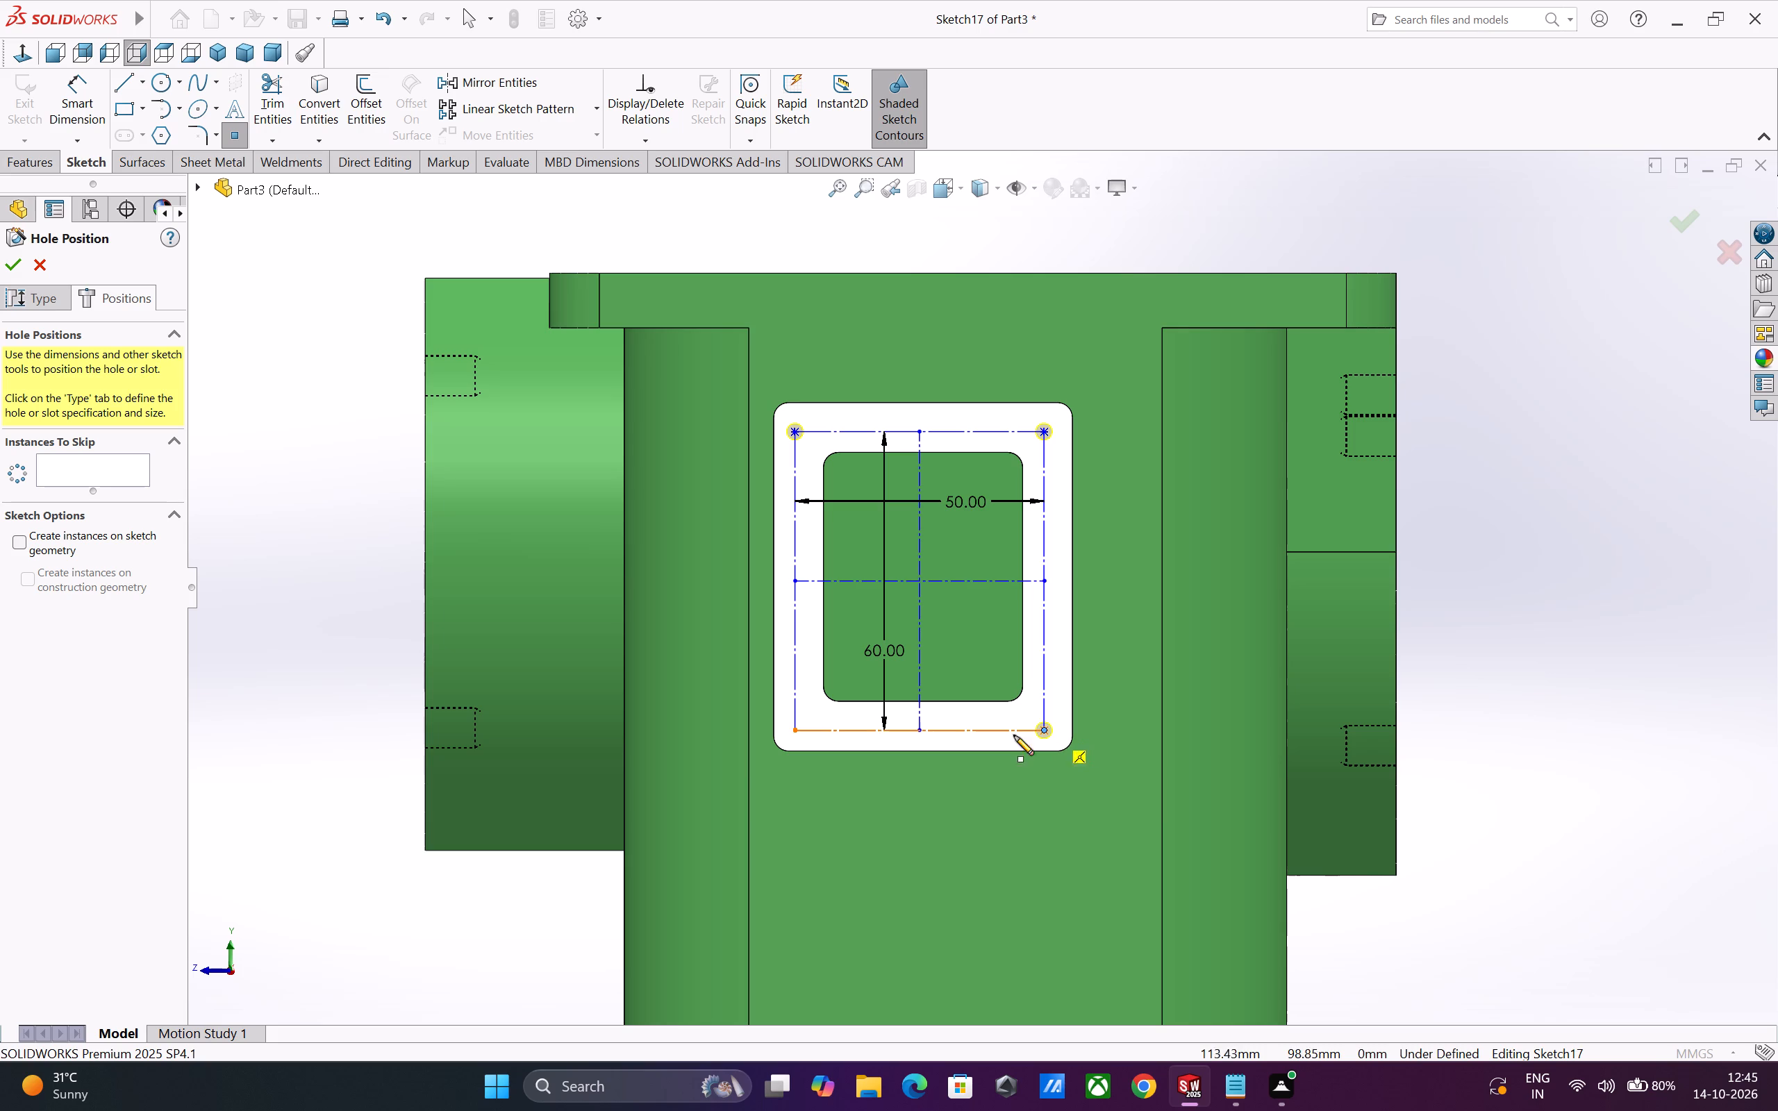
left_click(795, 732)
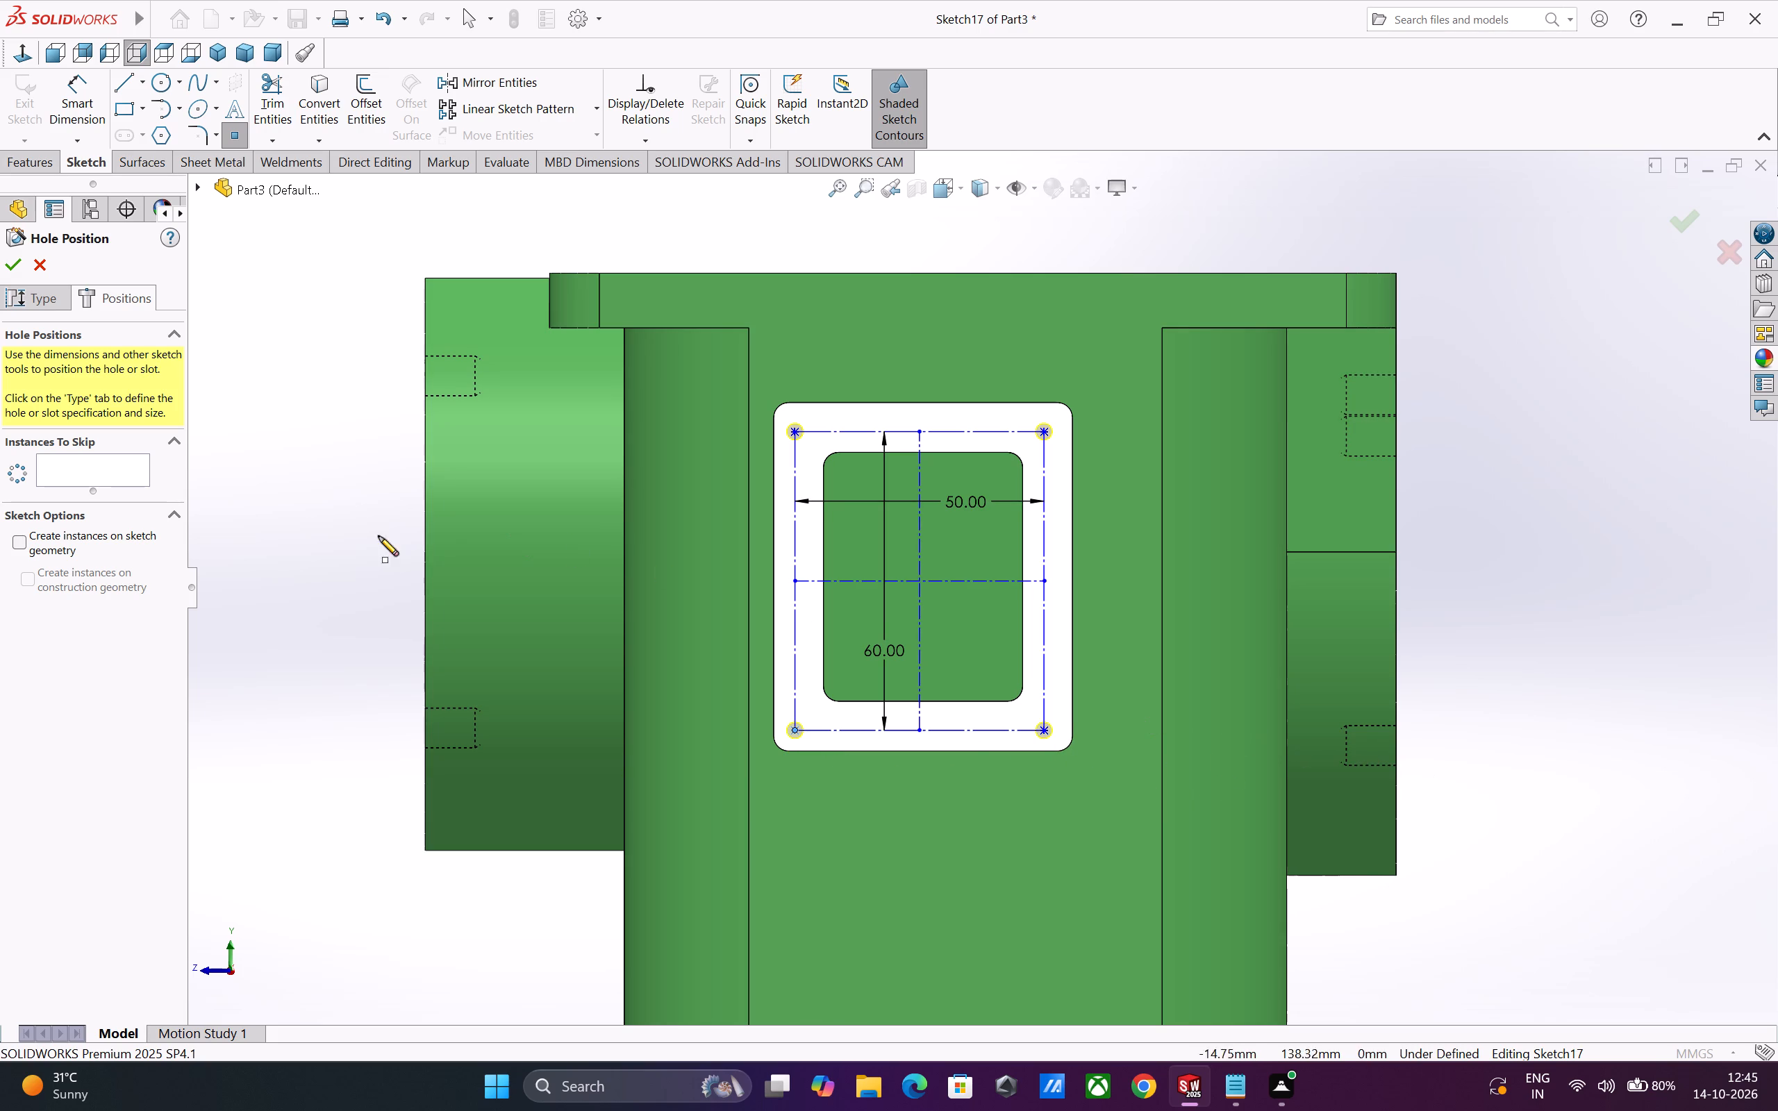
left_click(16, 261)
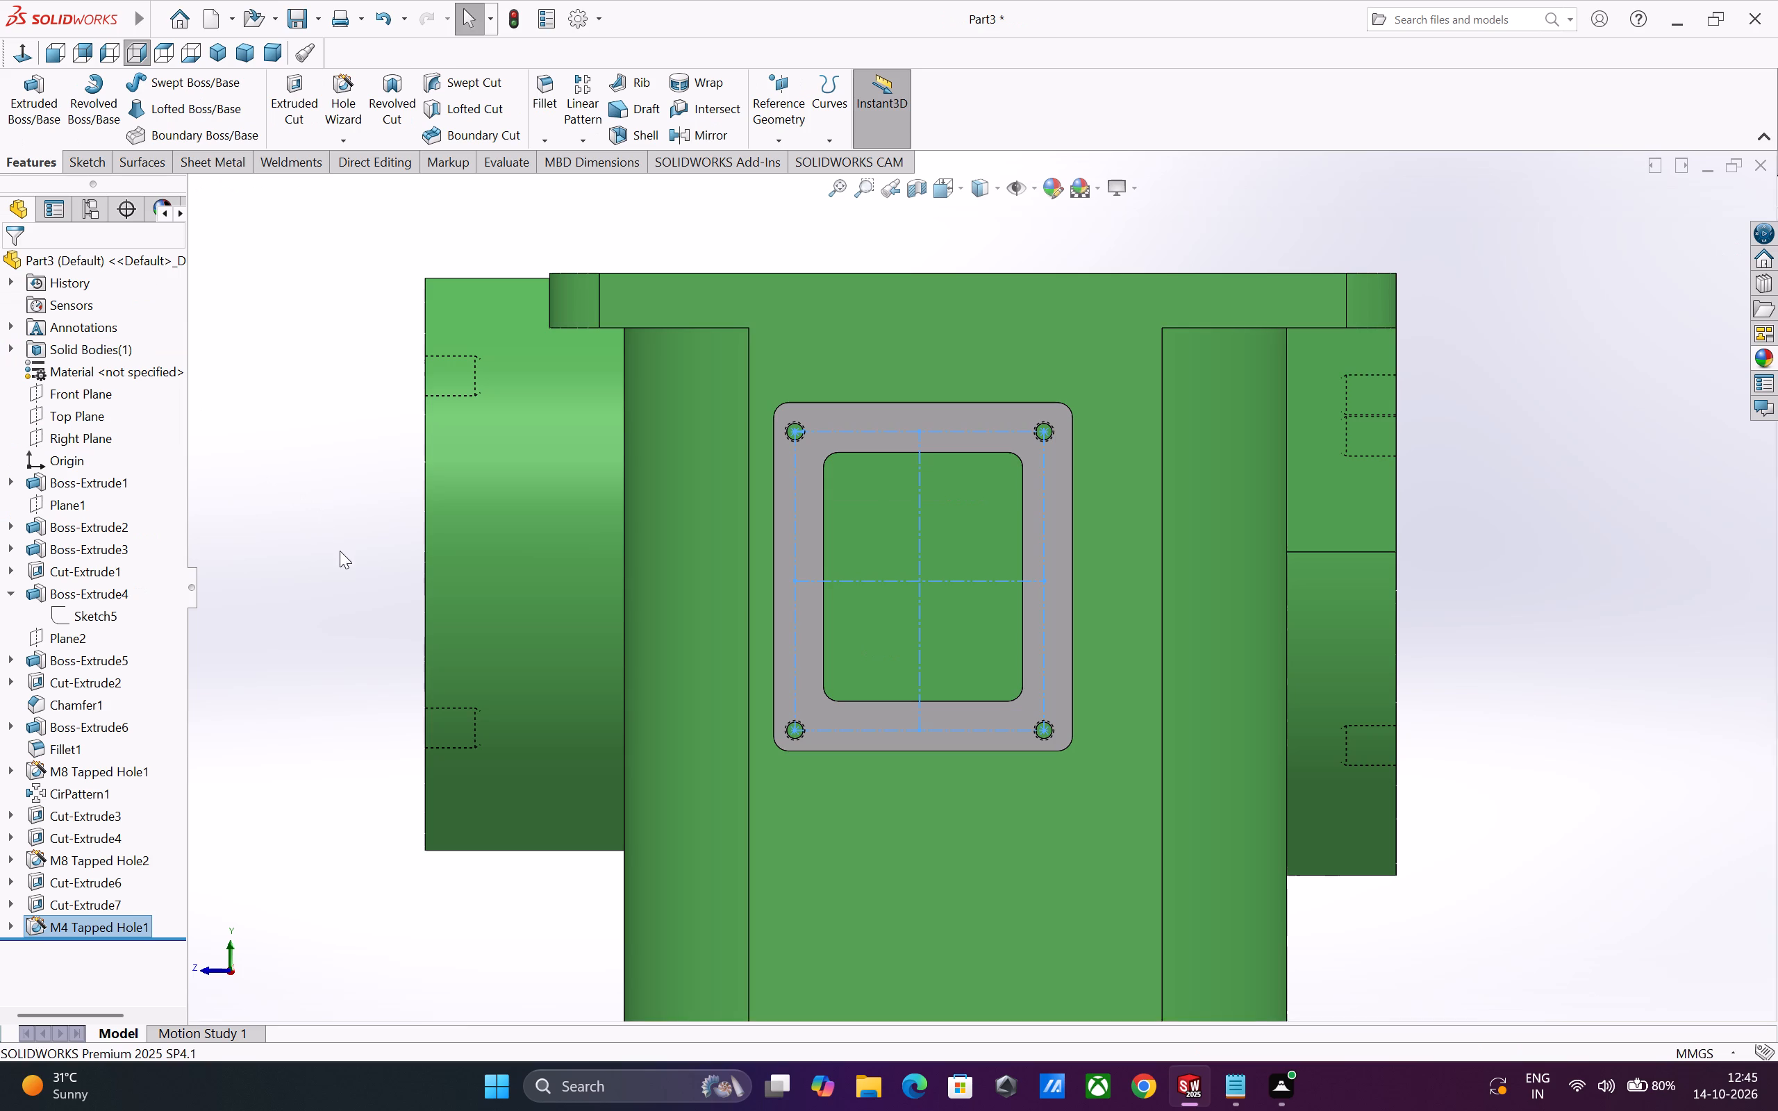
Examine the tapped holes in the window's frame recess and the whole housing from several angles.
left_click(365, 582)
middle_click_drag(393, 599, 470, 739)
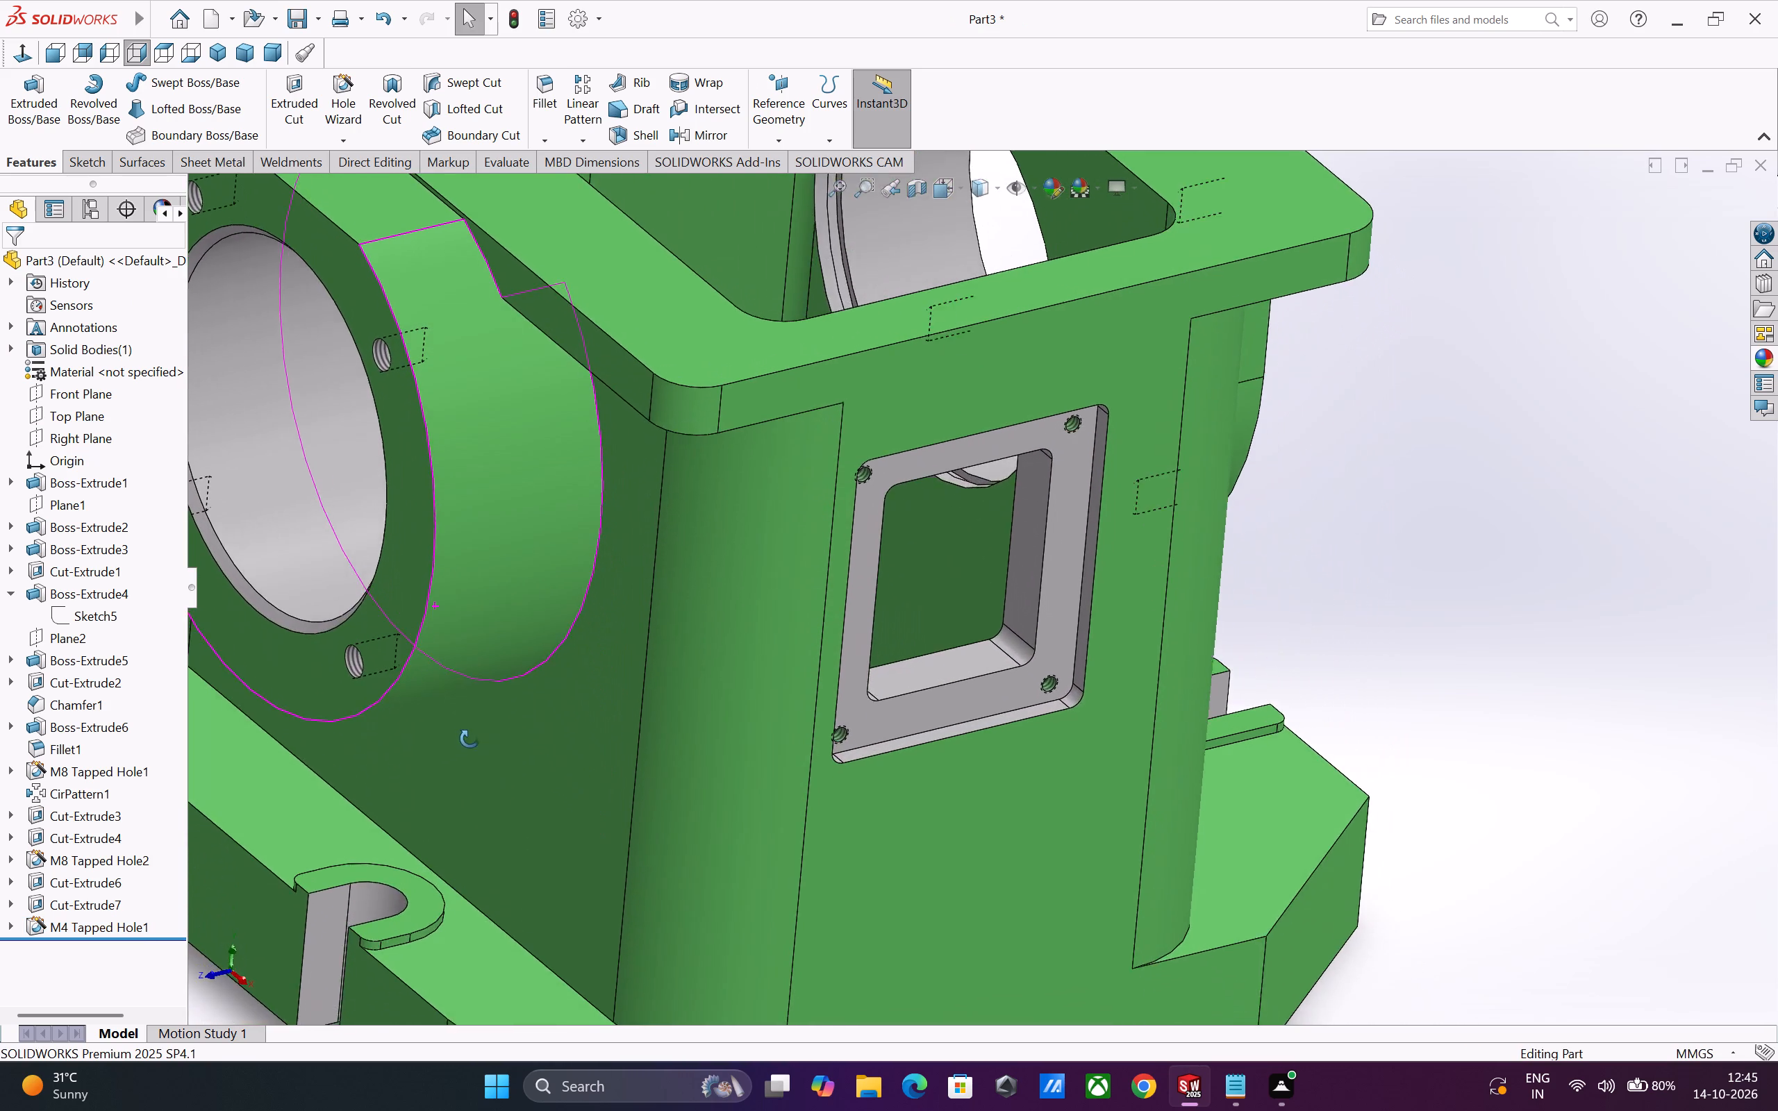
middle_click_drag(470, 739, 390, 748)
middle_click_drag(767, 749, 762, 753)
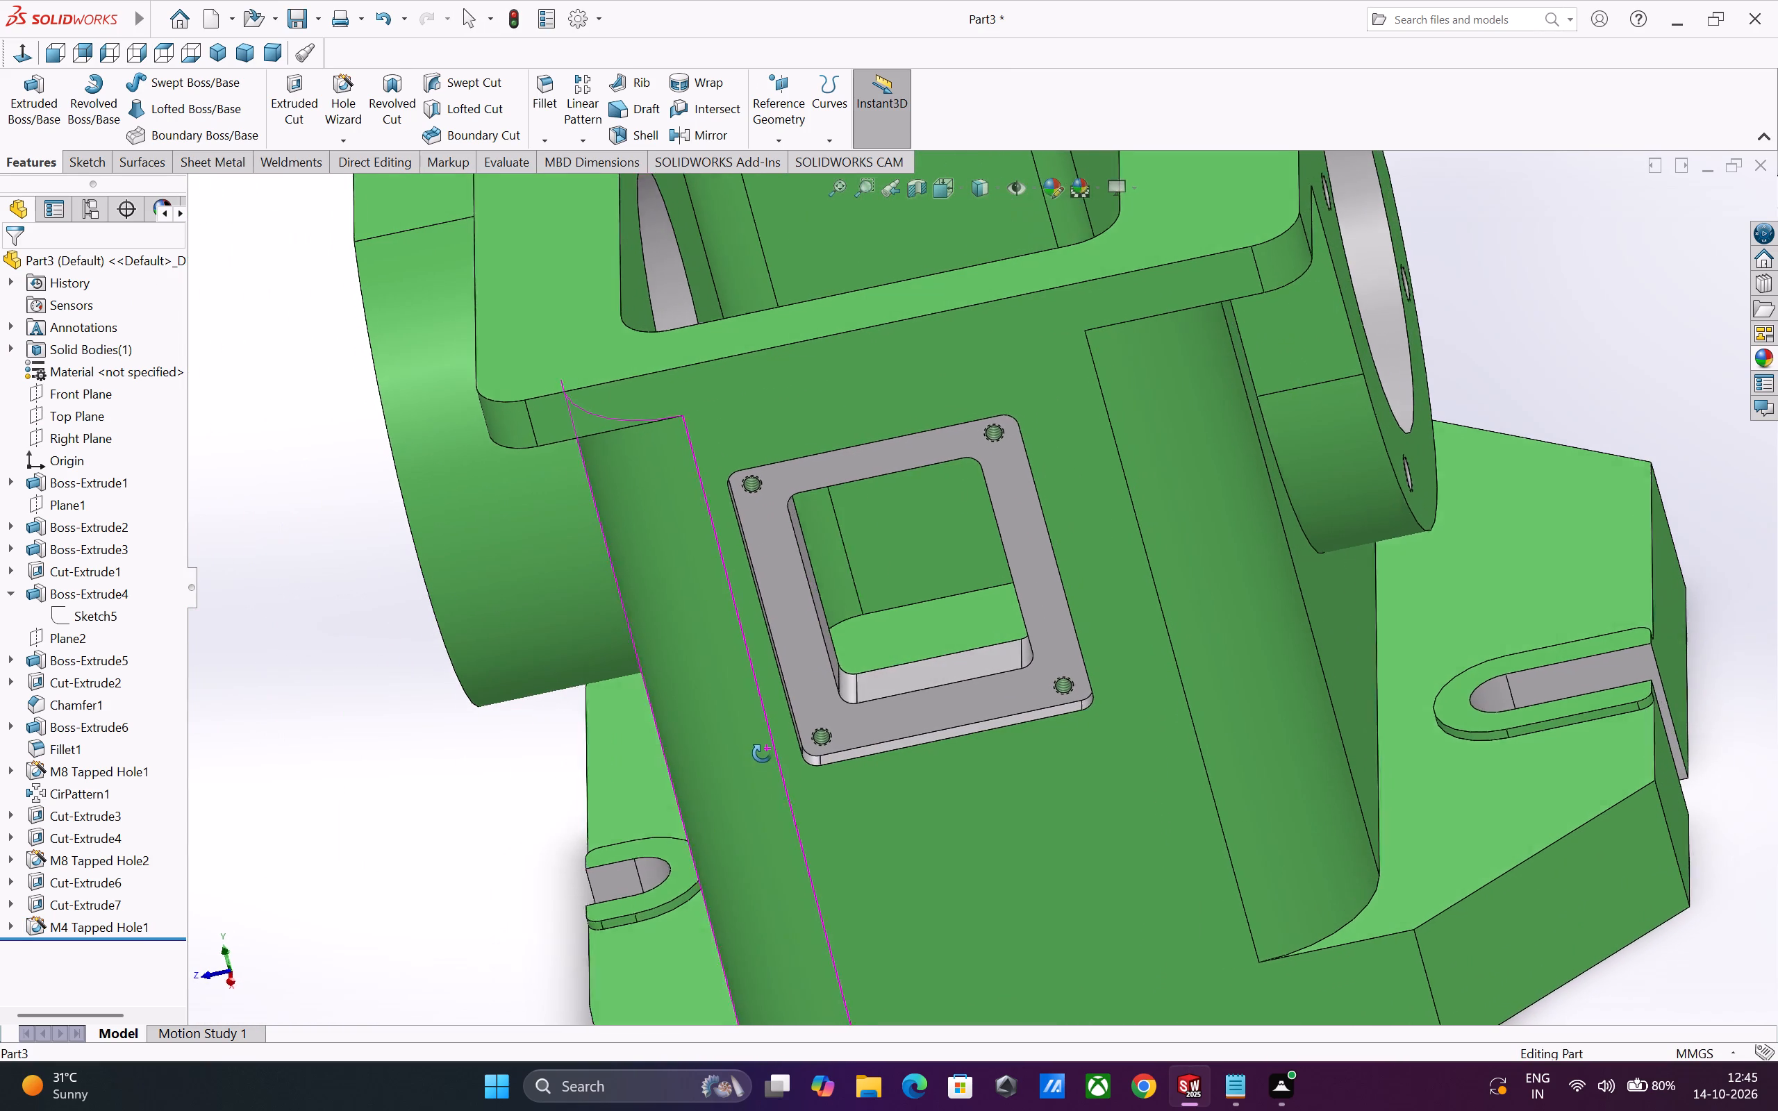
middle_click_drag(762, 753, 747, 762)
scroll(974, 710, "down", 2)
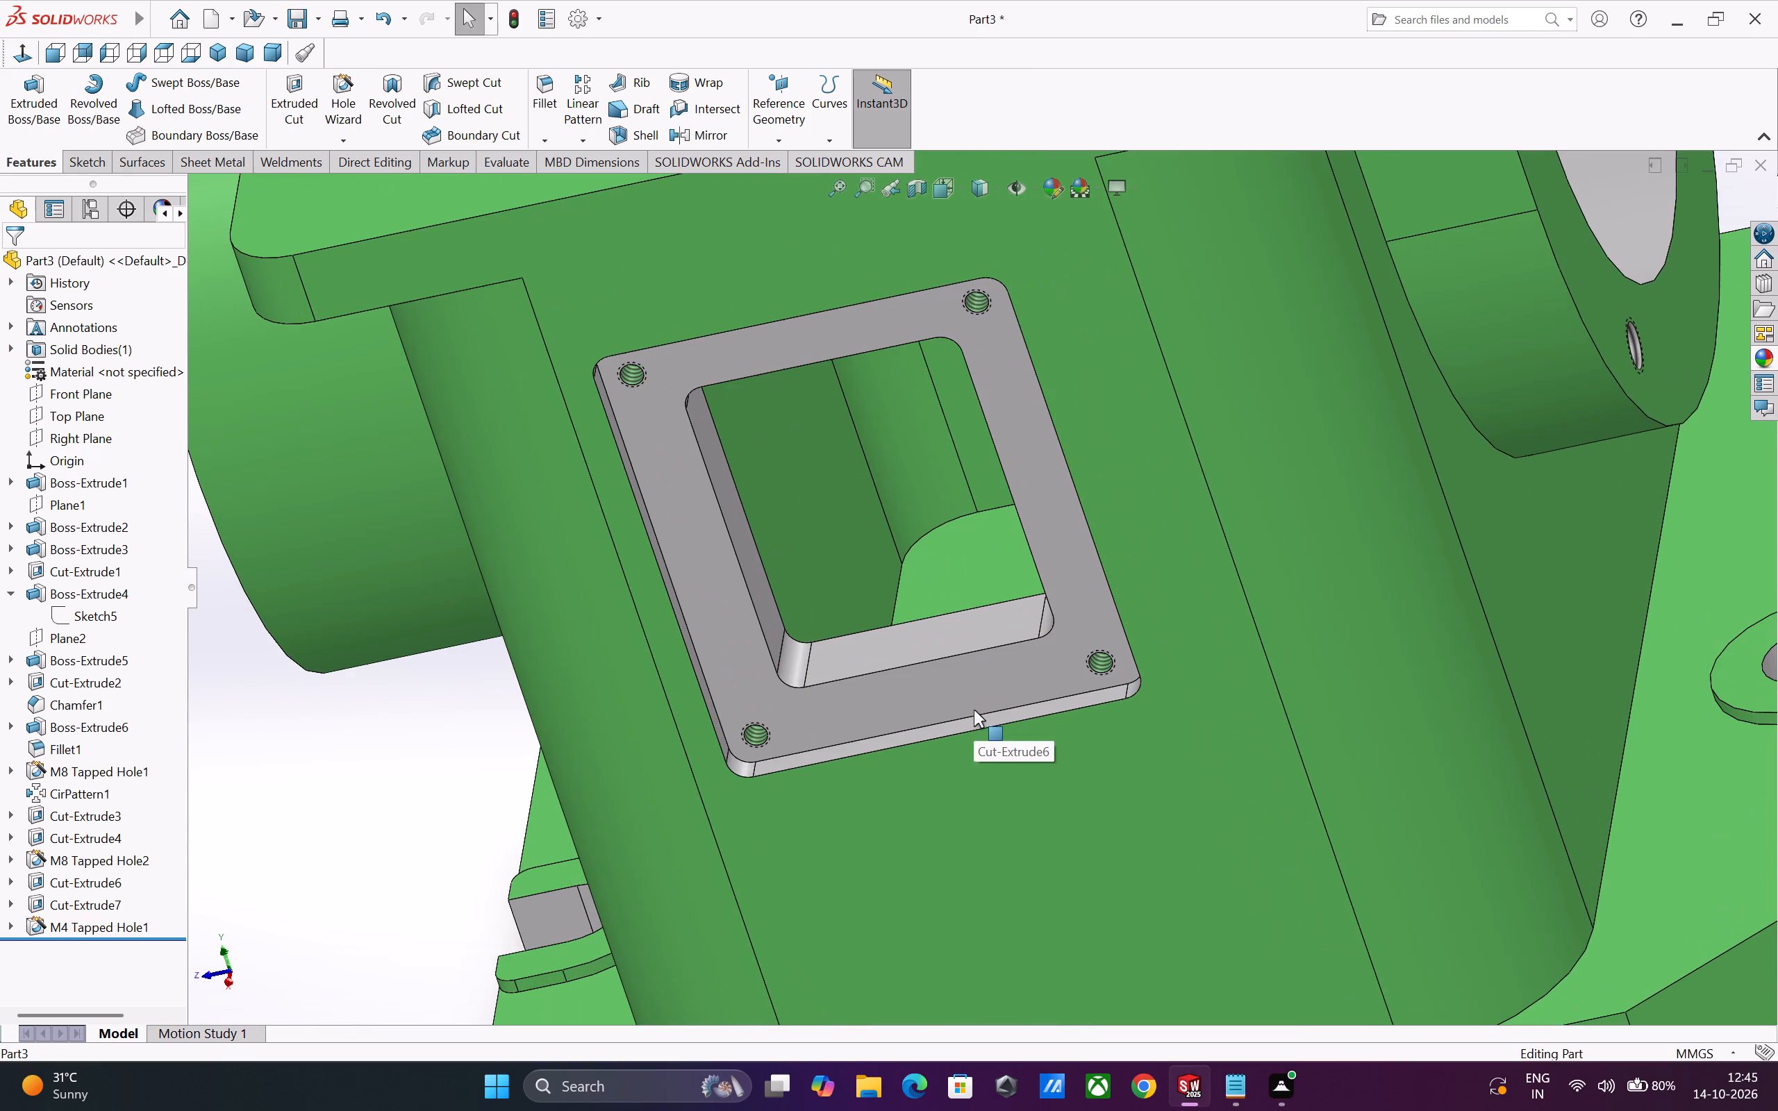
middle_click_drag(967, 714, 914, 751)
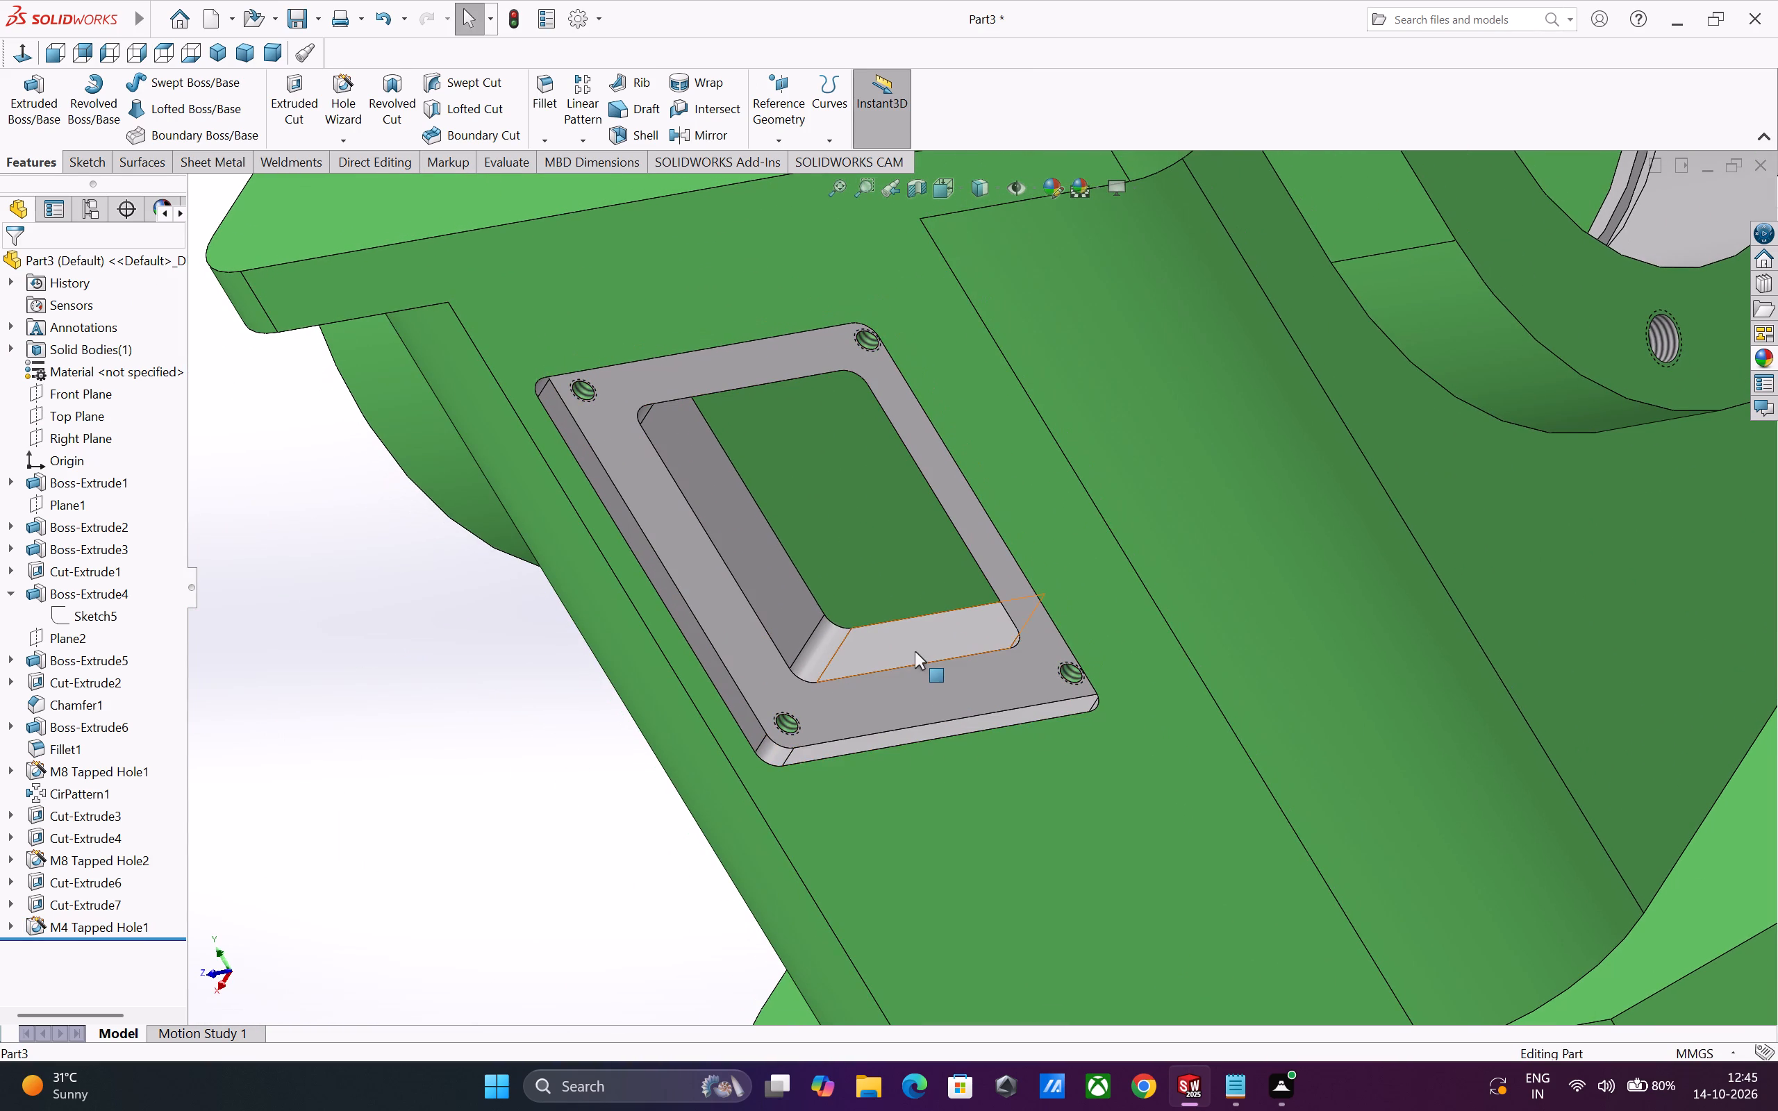
scroll(914, 651, "down", 1)
middle_click_drag(914, 651, 895, 662)
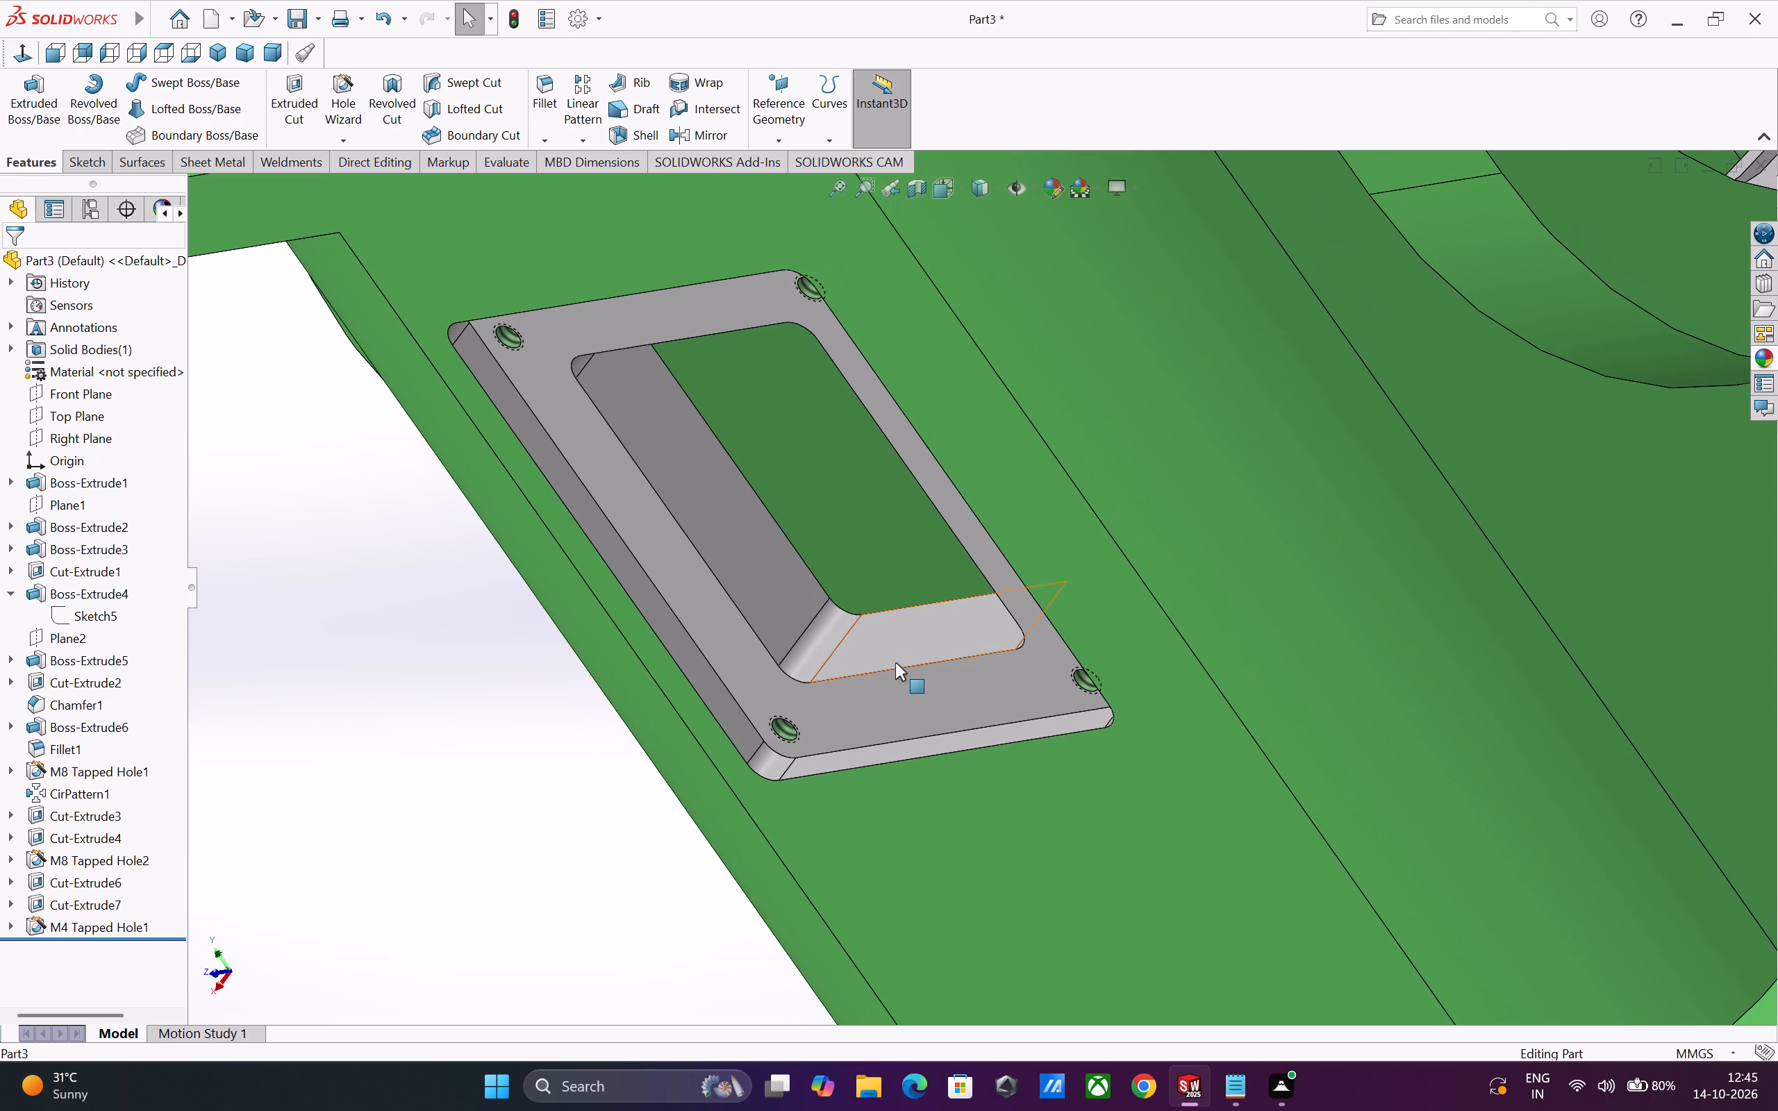
middle_click_drag(895, 662, 1030, 571)
scroll(1031, 615, "up", 3)
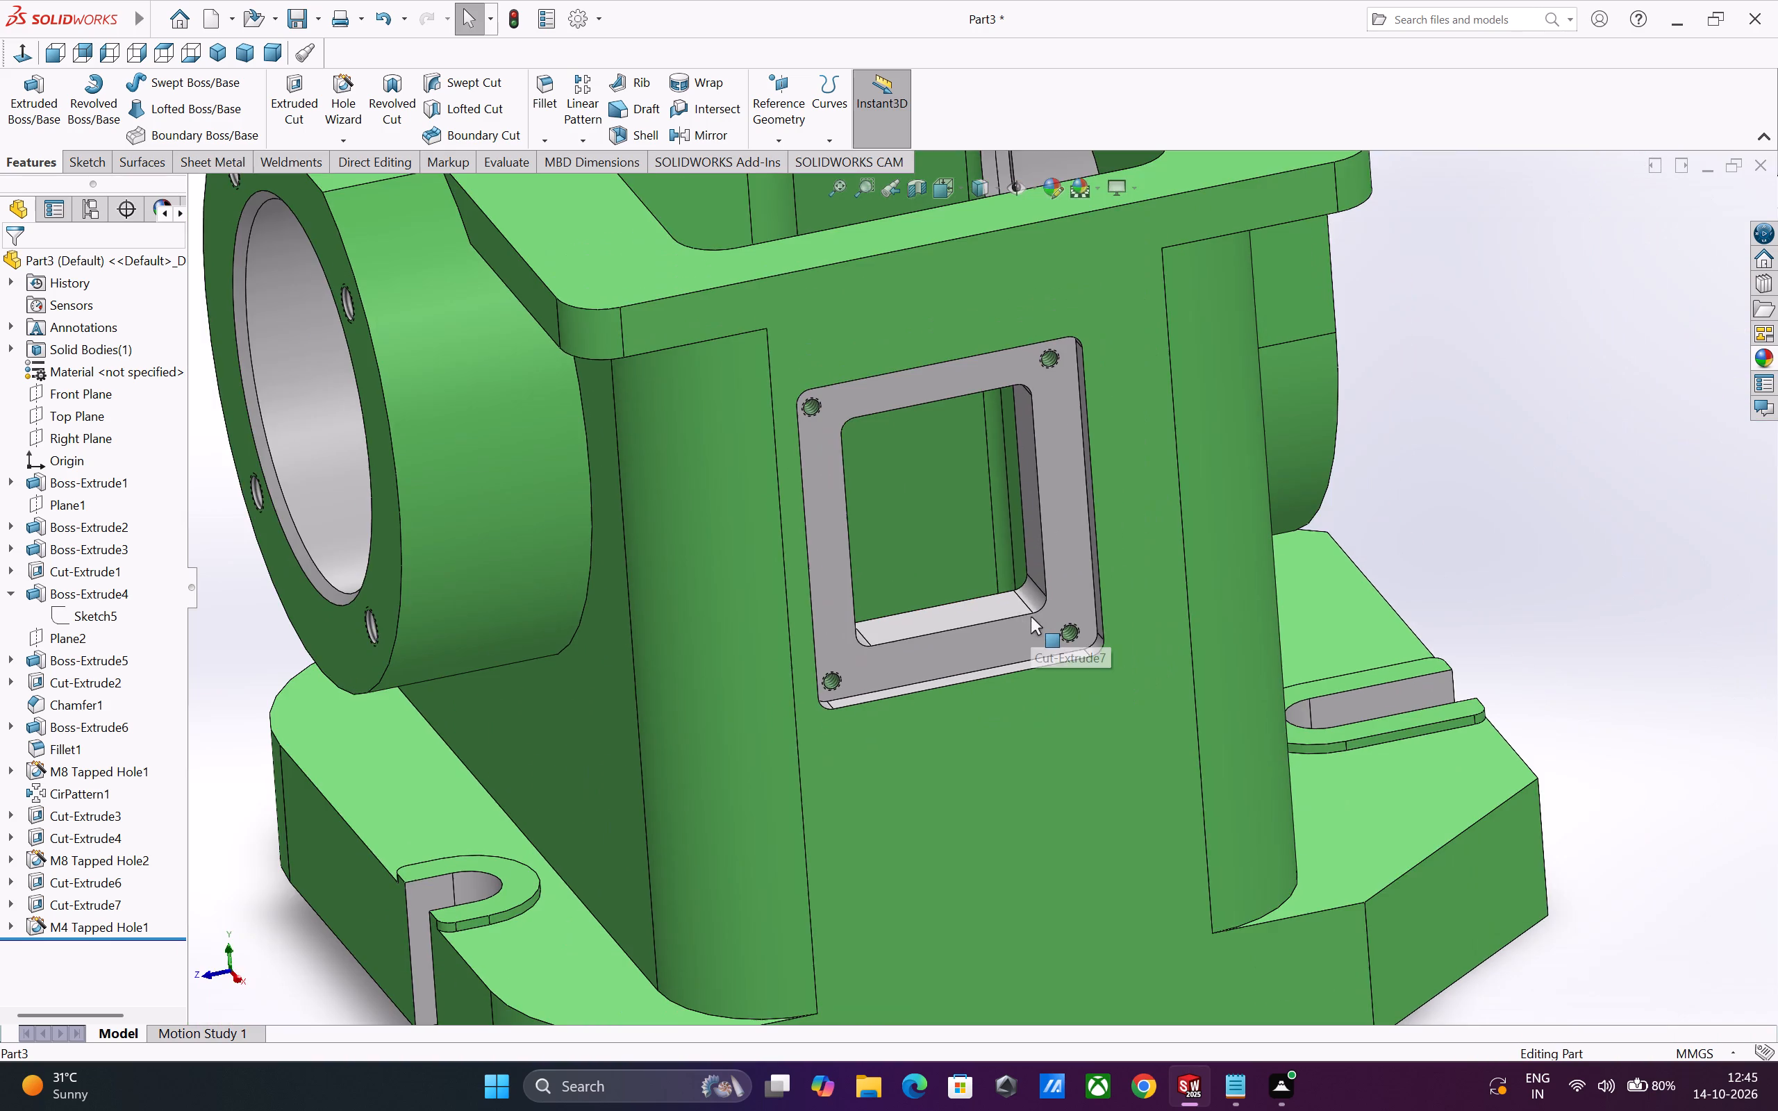
middle_click_drag(1029, 618, 1070, 611)
scroll(1066, 619, "up", 2)
middle_click_drag(1041, 654, 1065, 641)
scroll(1056, 655, "up", 2)
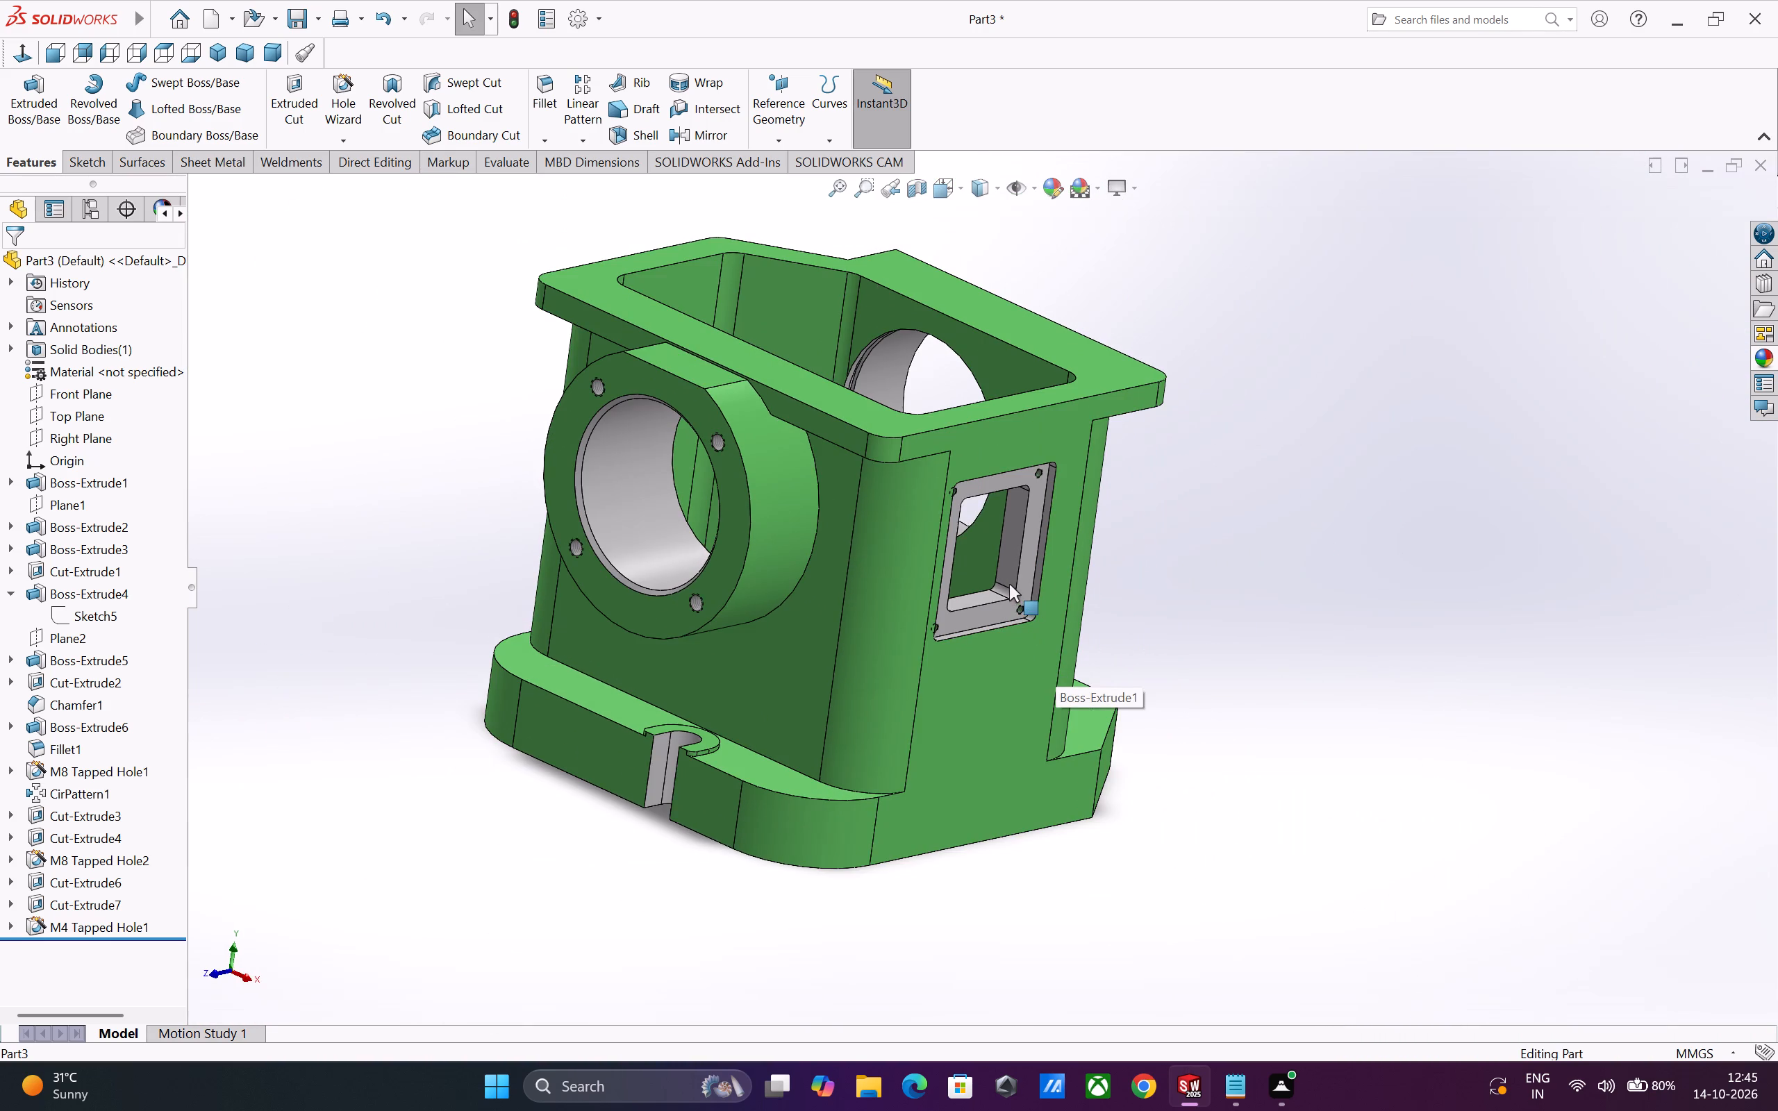
scroll(1009, 584, "down", 1)
middle_click_drag(1031, 642, 999, 646)
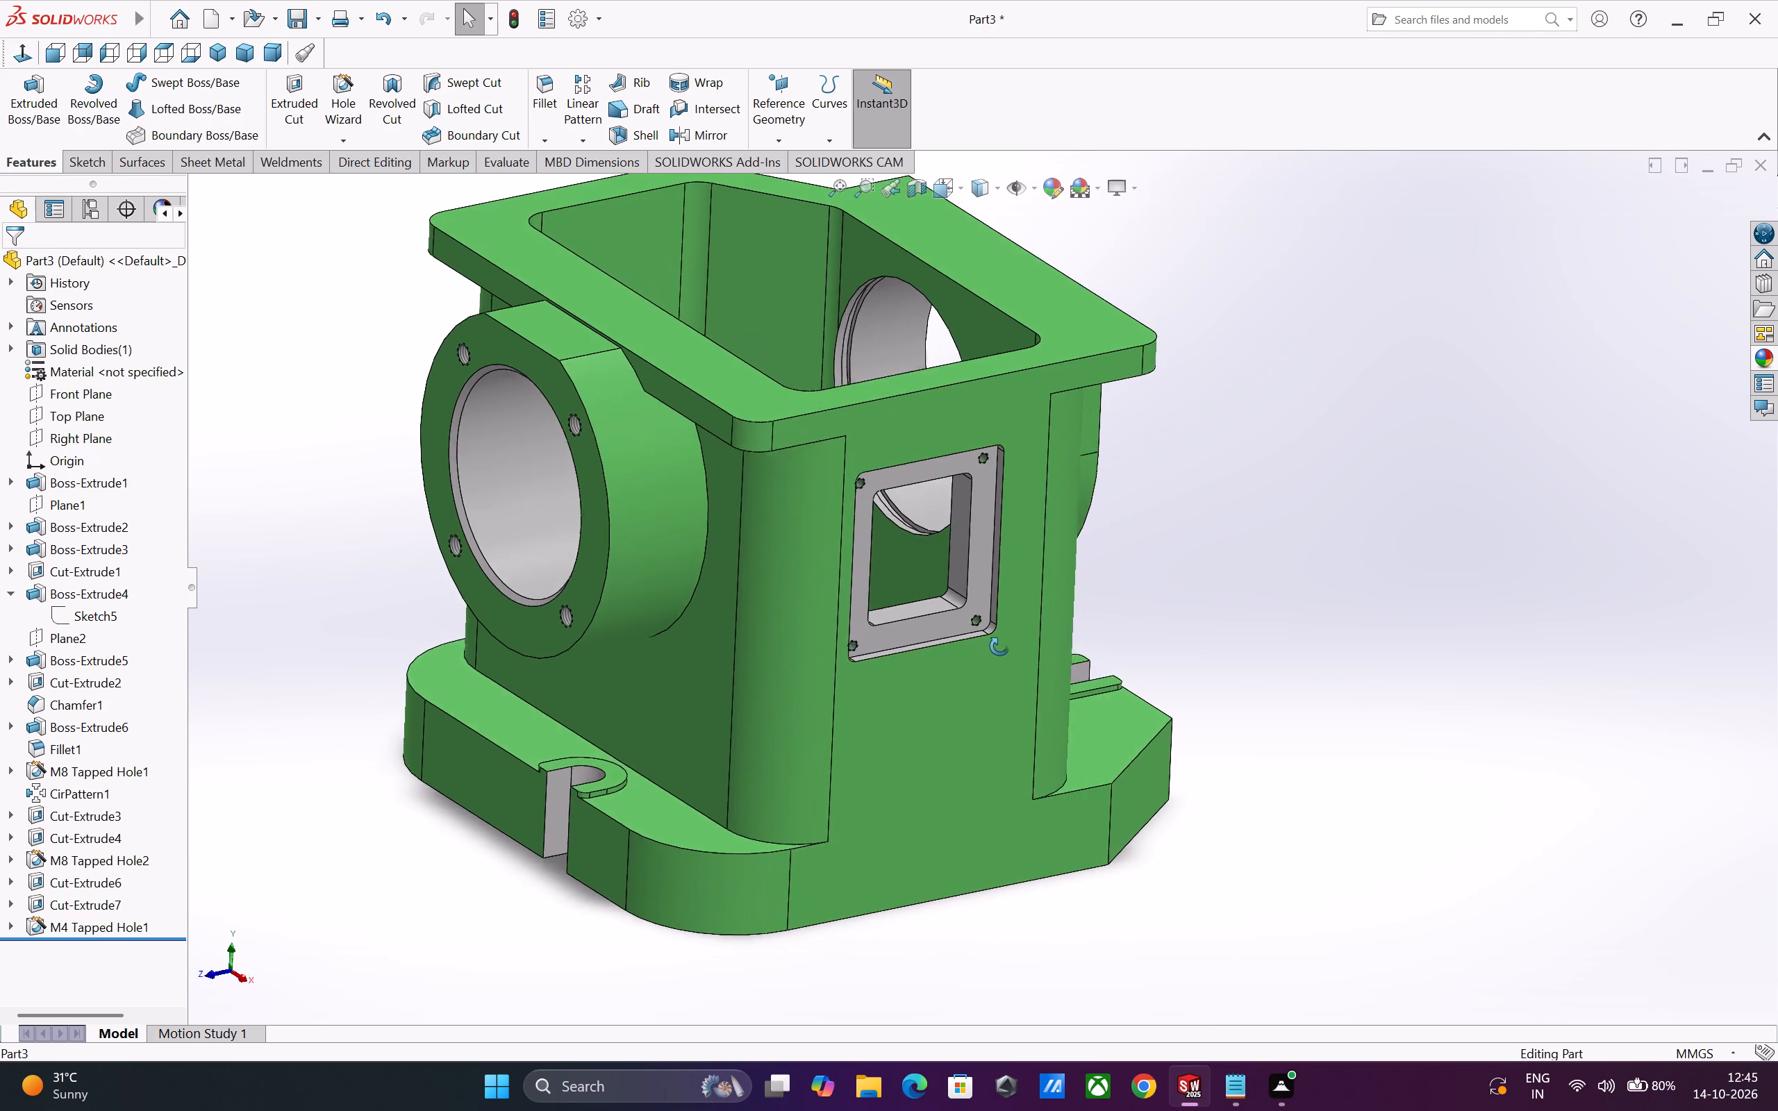
middle_click_drag(999, 646, 983, 566)
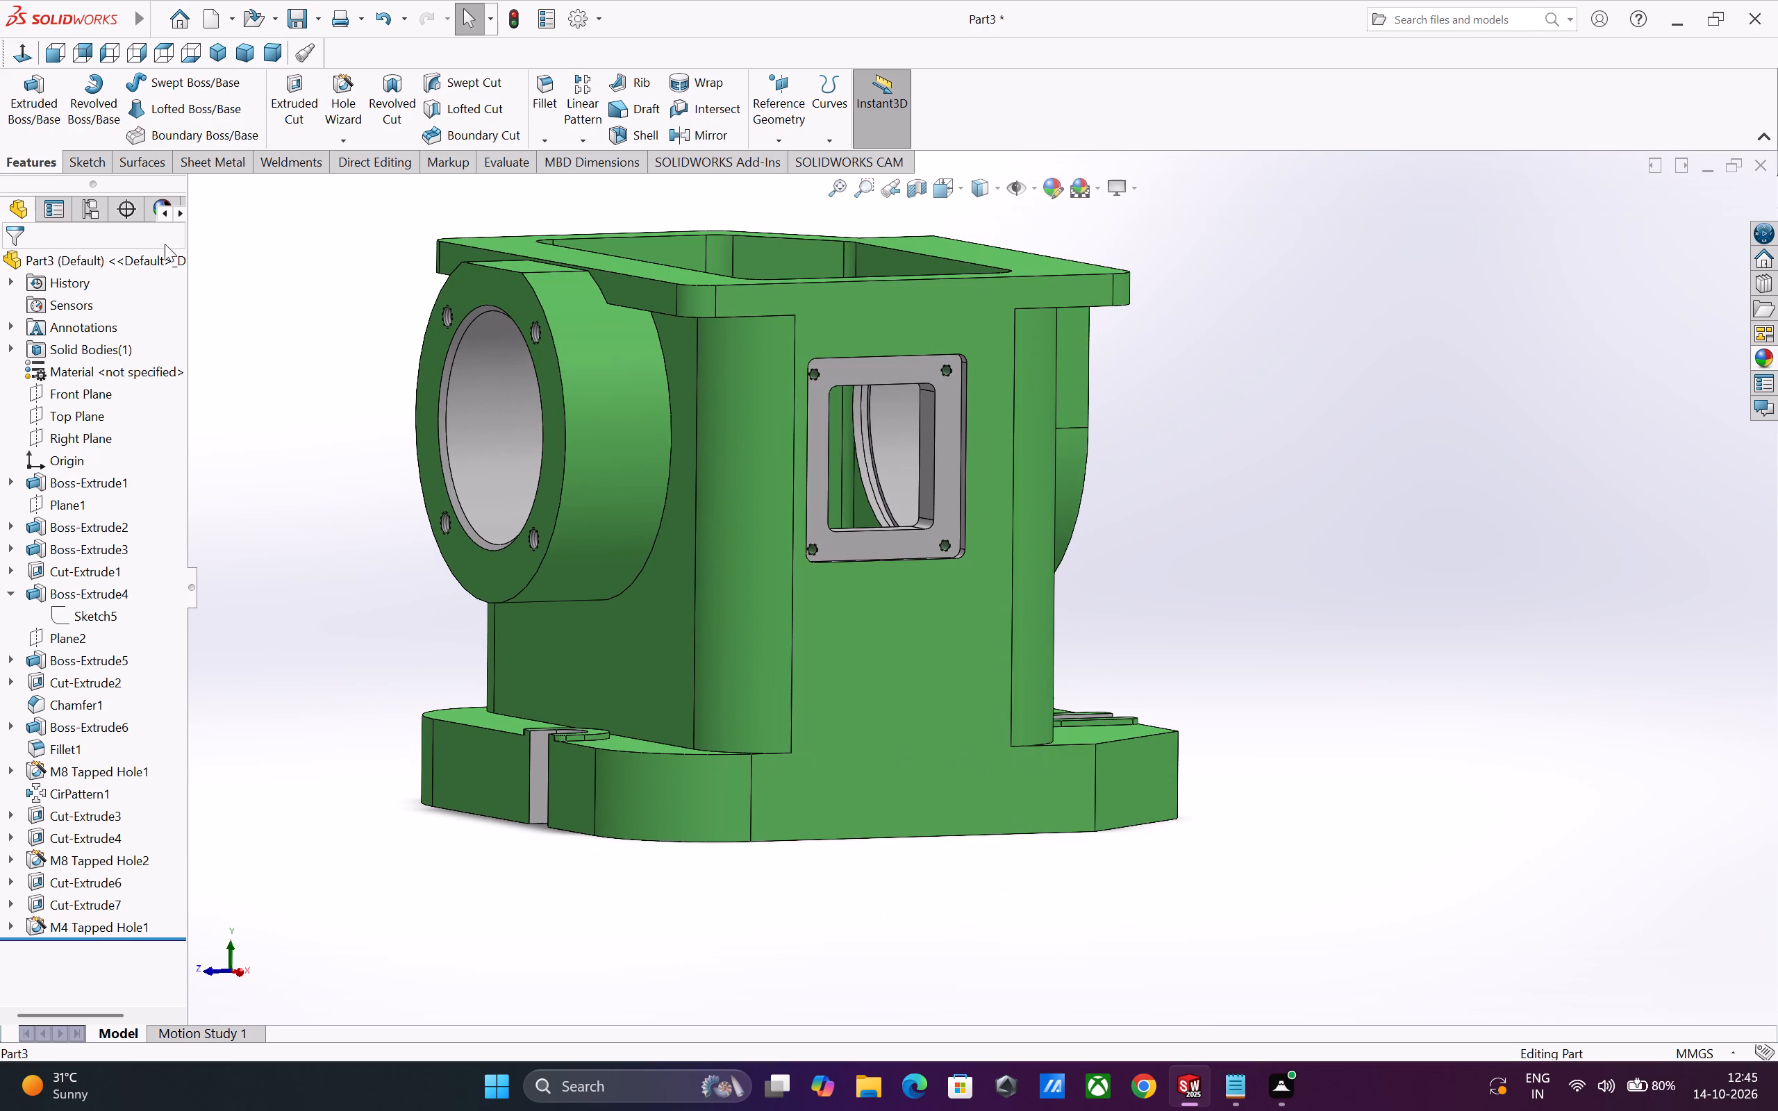
Set up a Hole Wizard legacy hole of type Counterbored with counterbore diameter 46 mm and counterbore depth 4 mm.
left_click(348, 108)
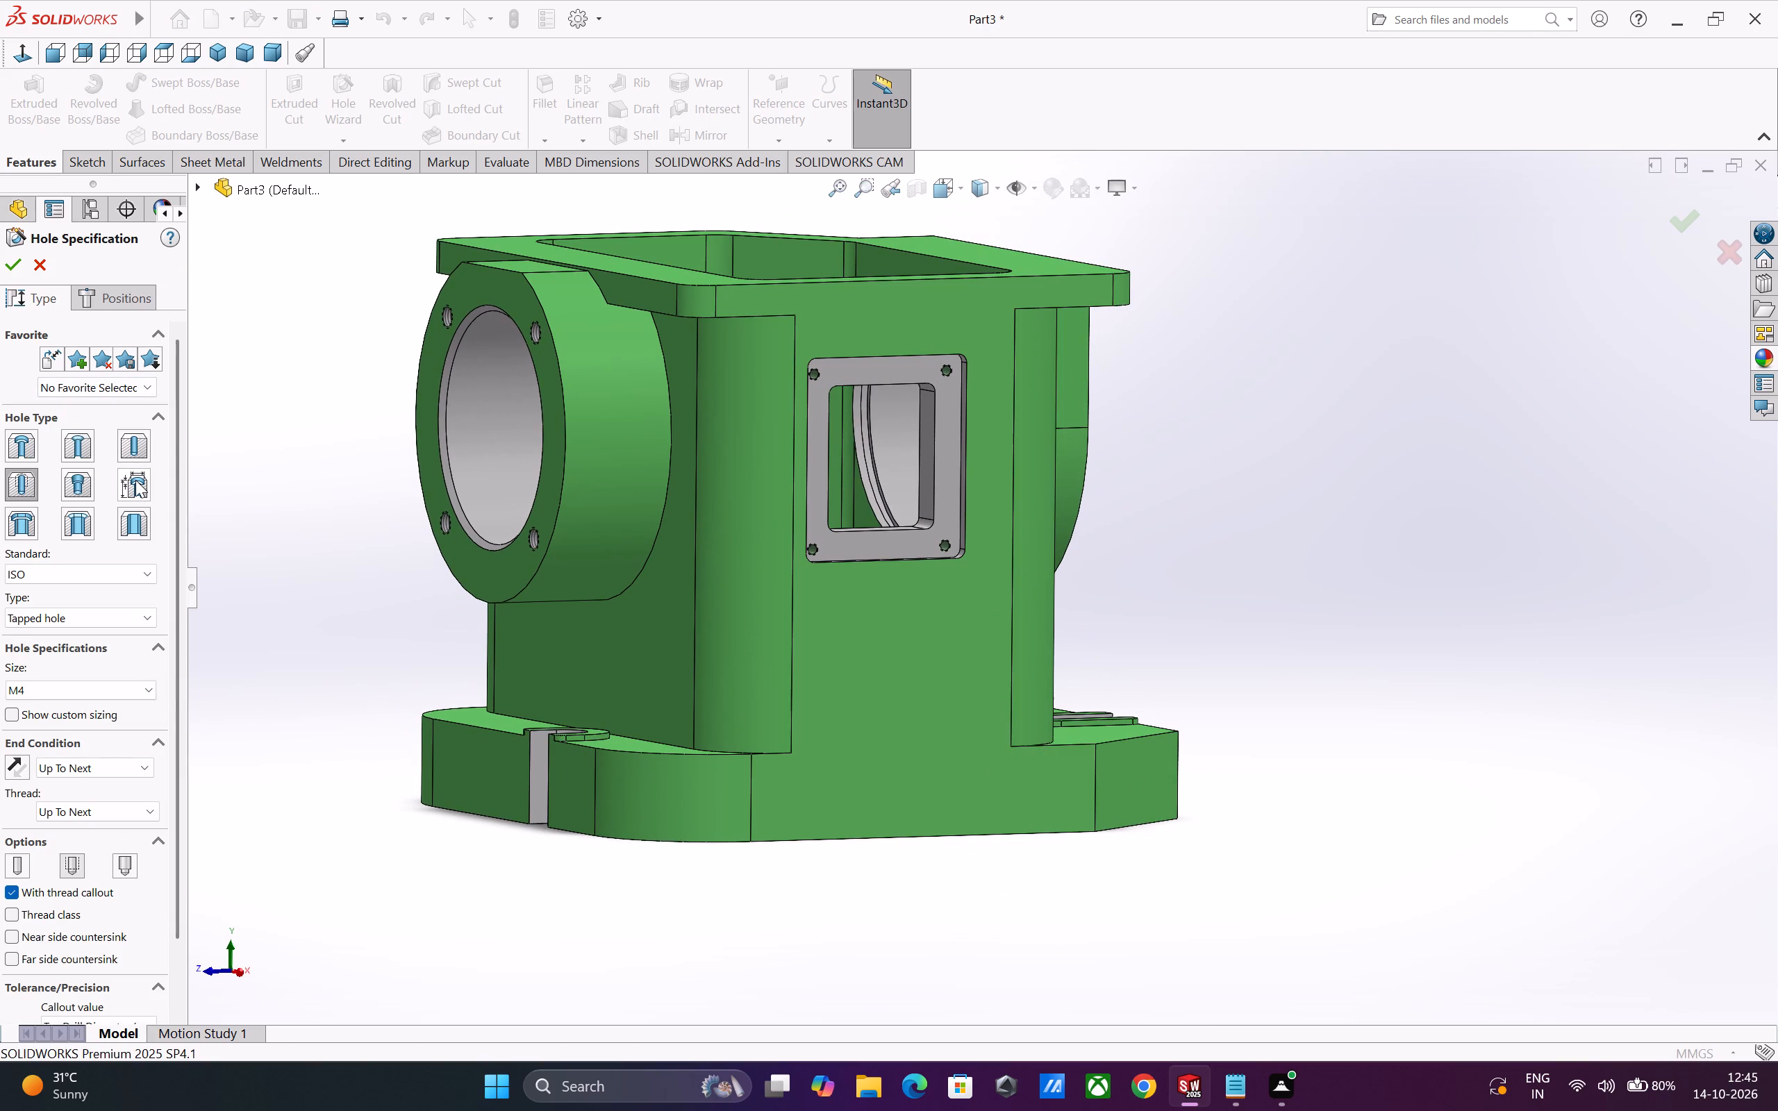
left_click(135, 480)
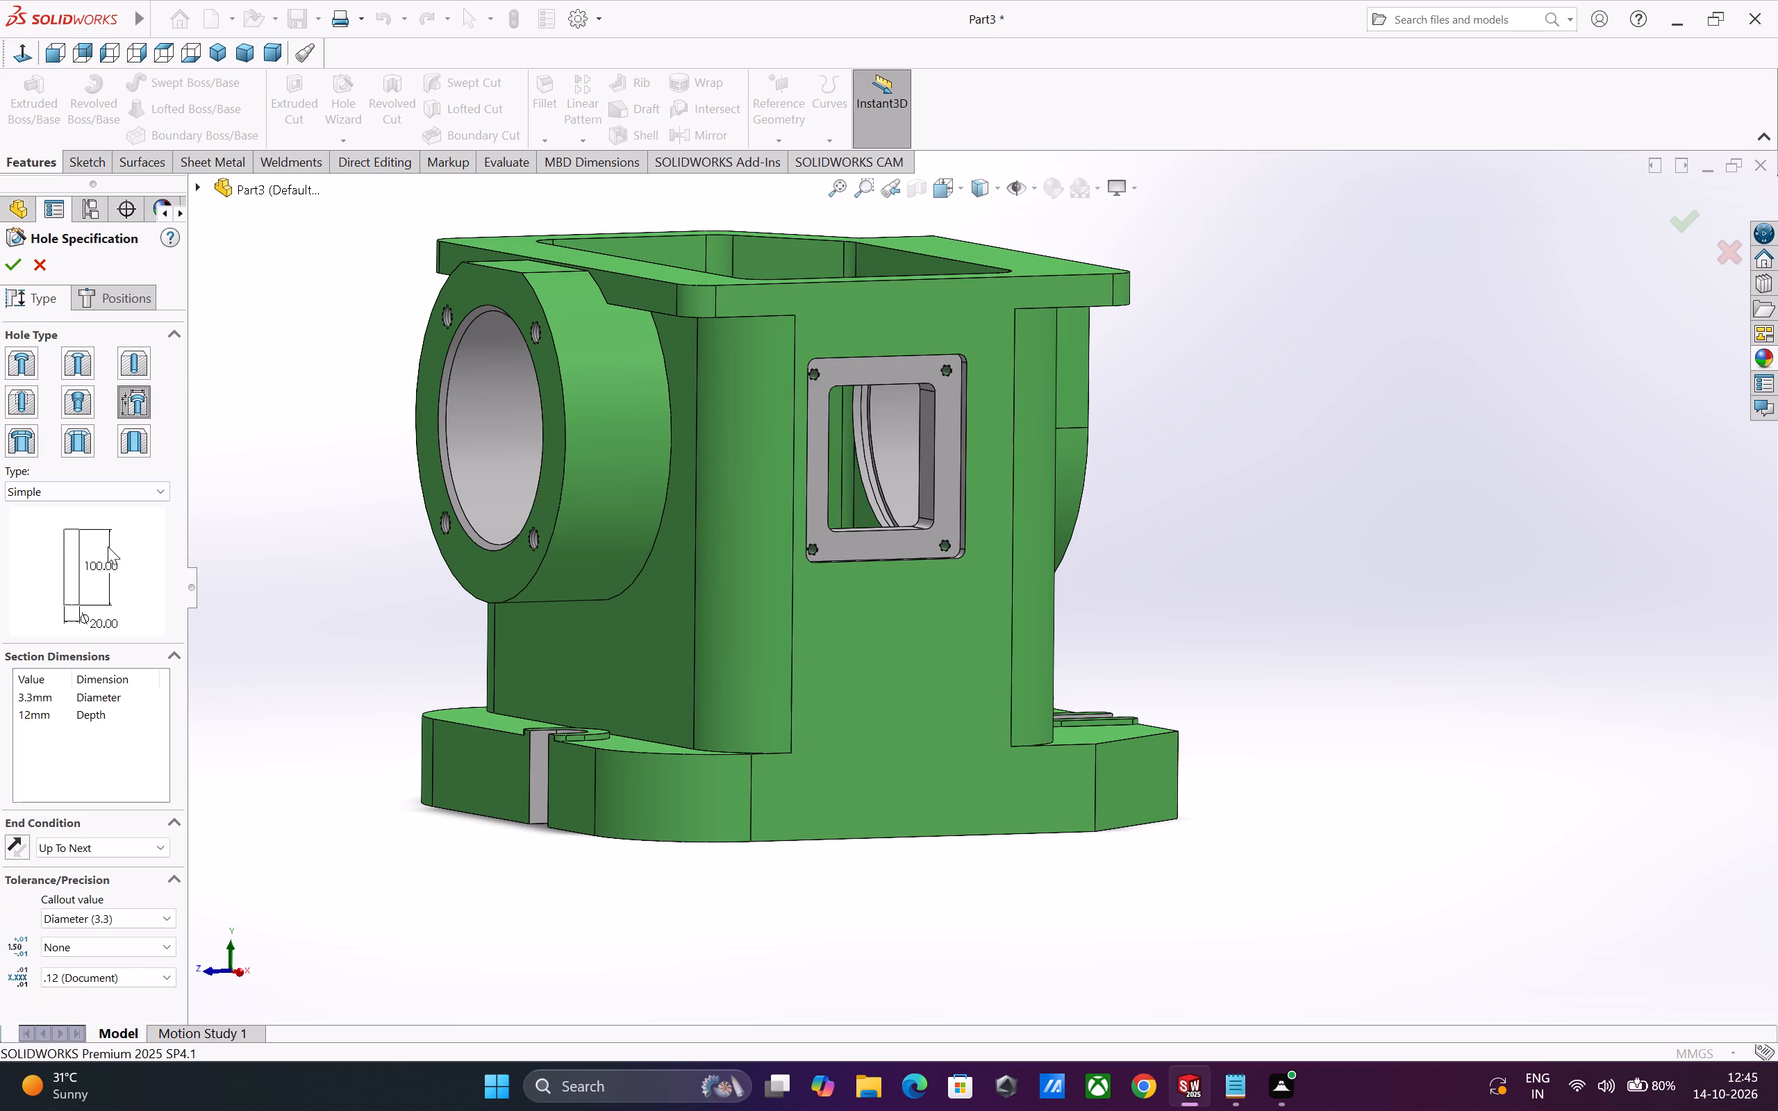
left_click(110, 491)
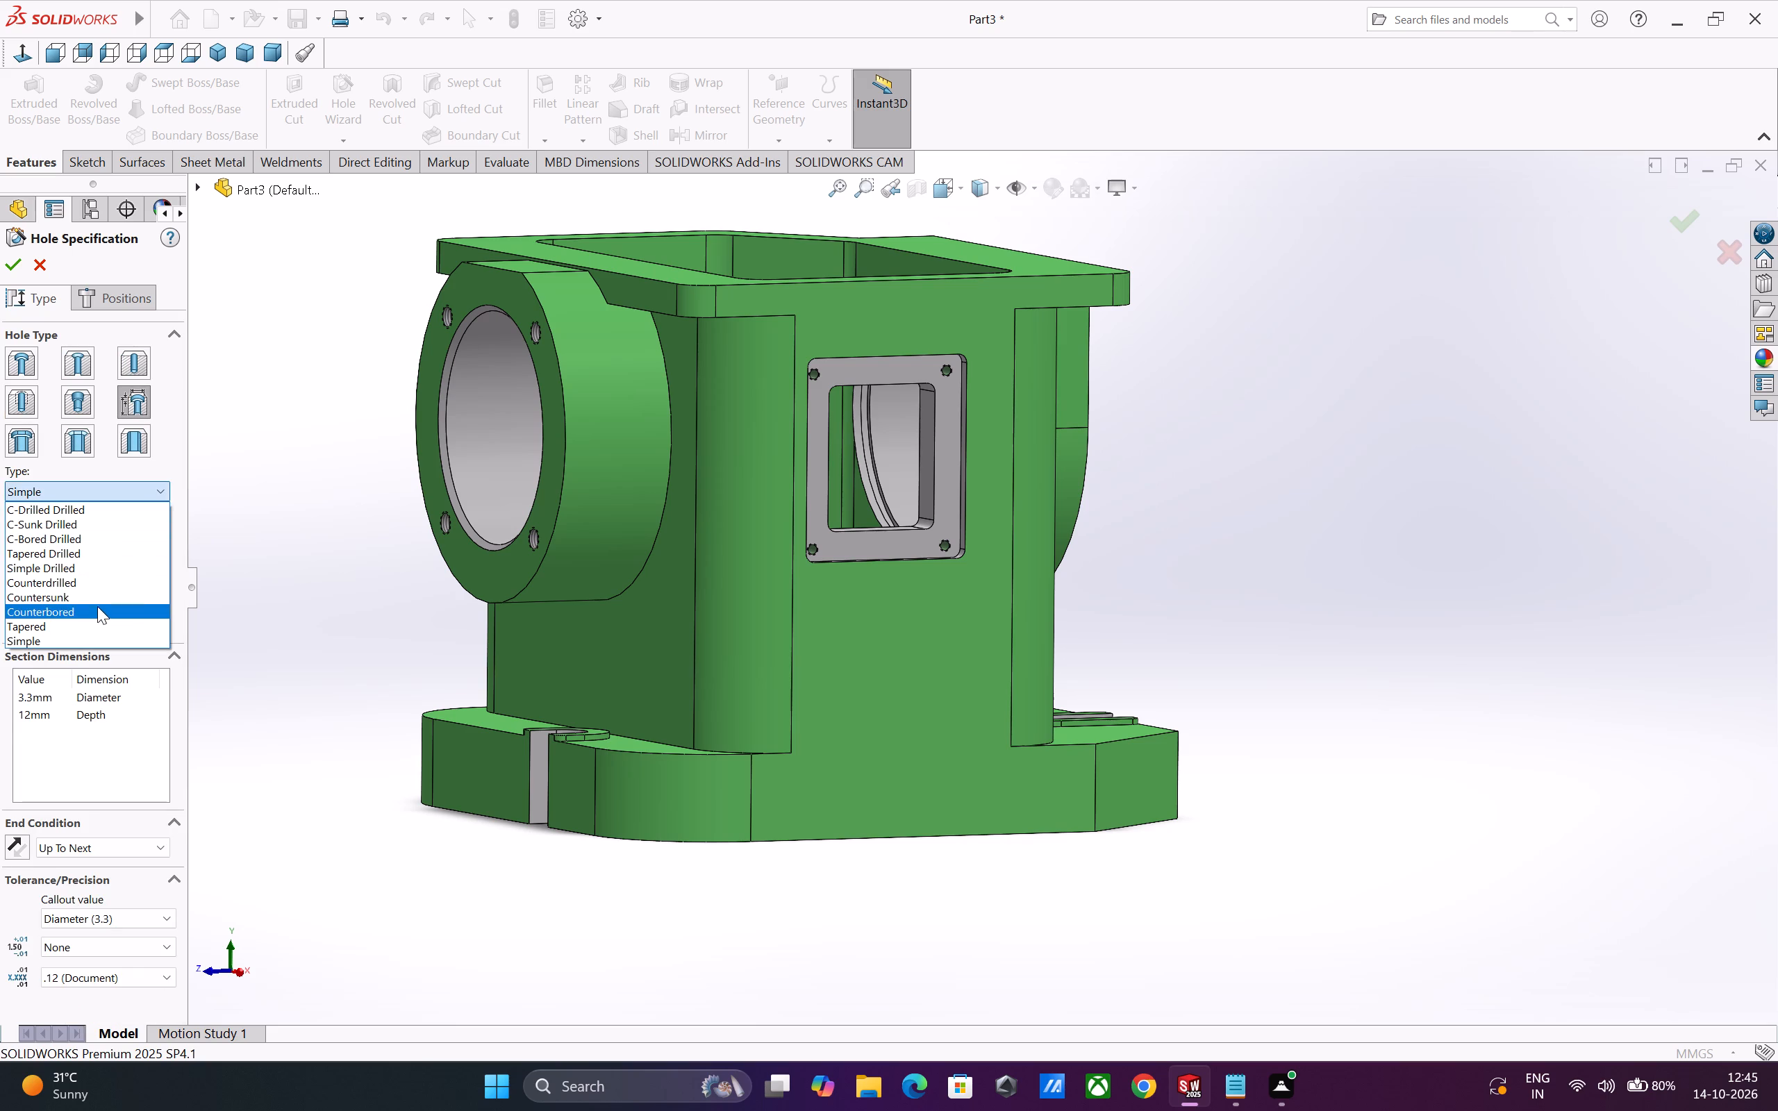
left_click(97, 610)
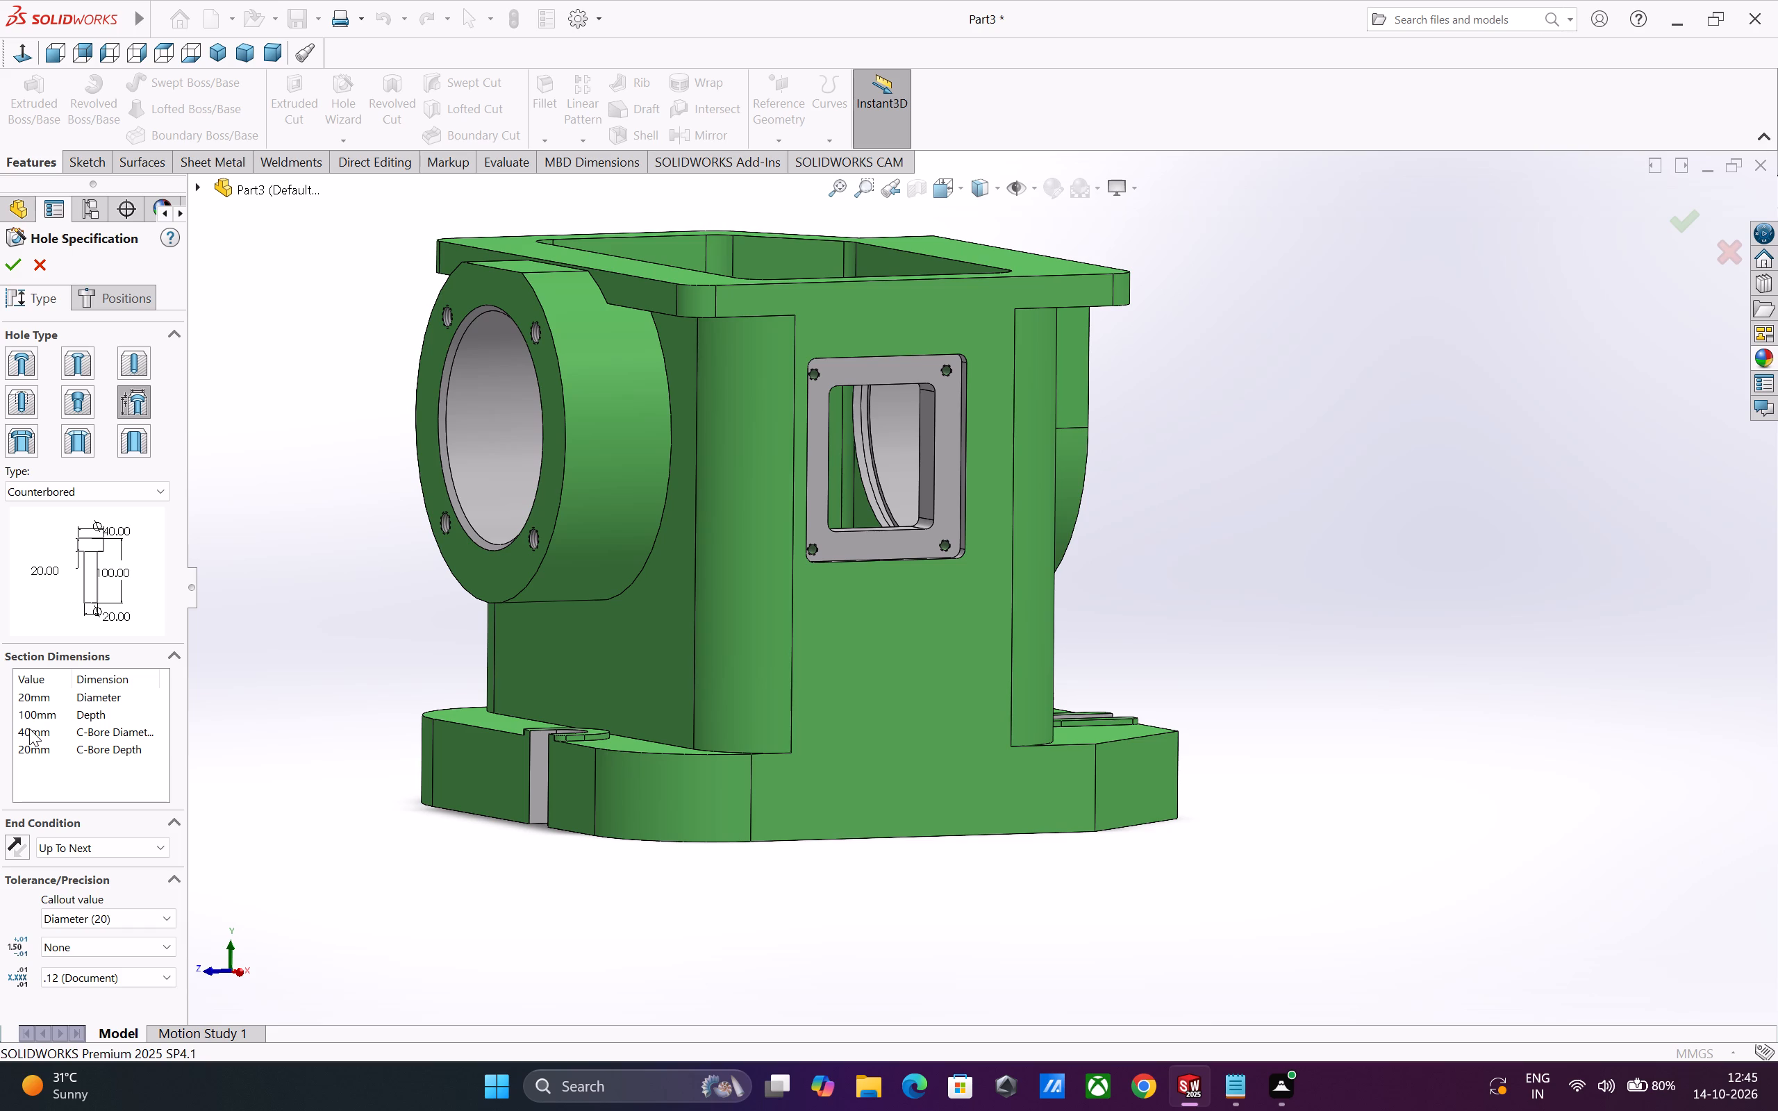
double_click(29, 728)
type("46")
key("Return")
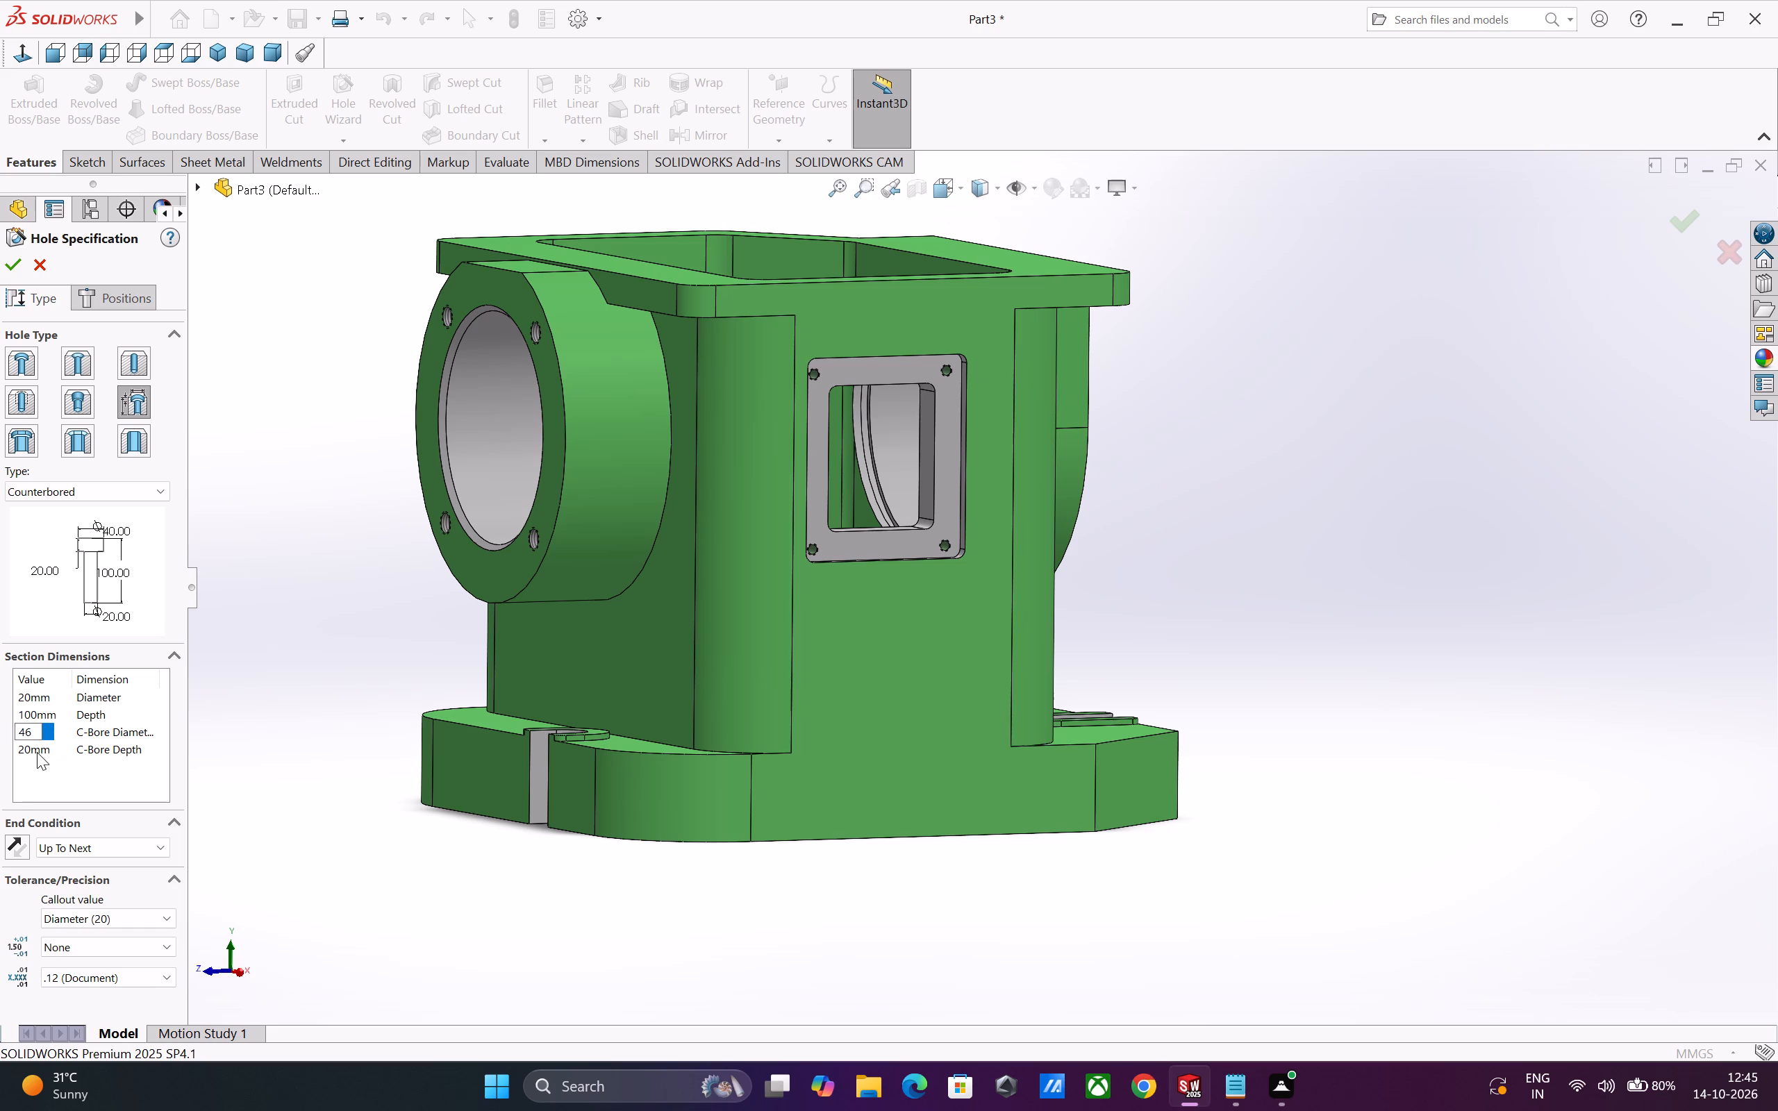
double_click(37, 752)
key("4")
key("Return")
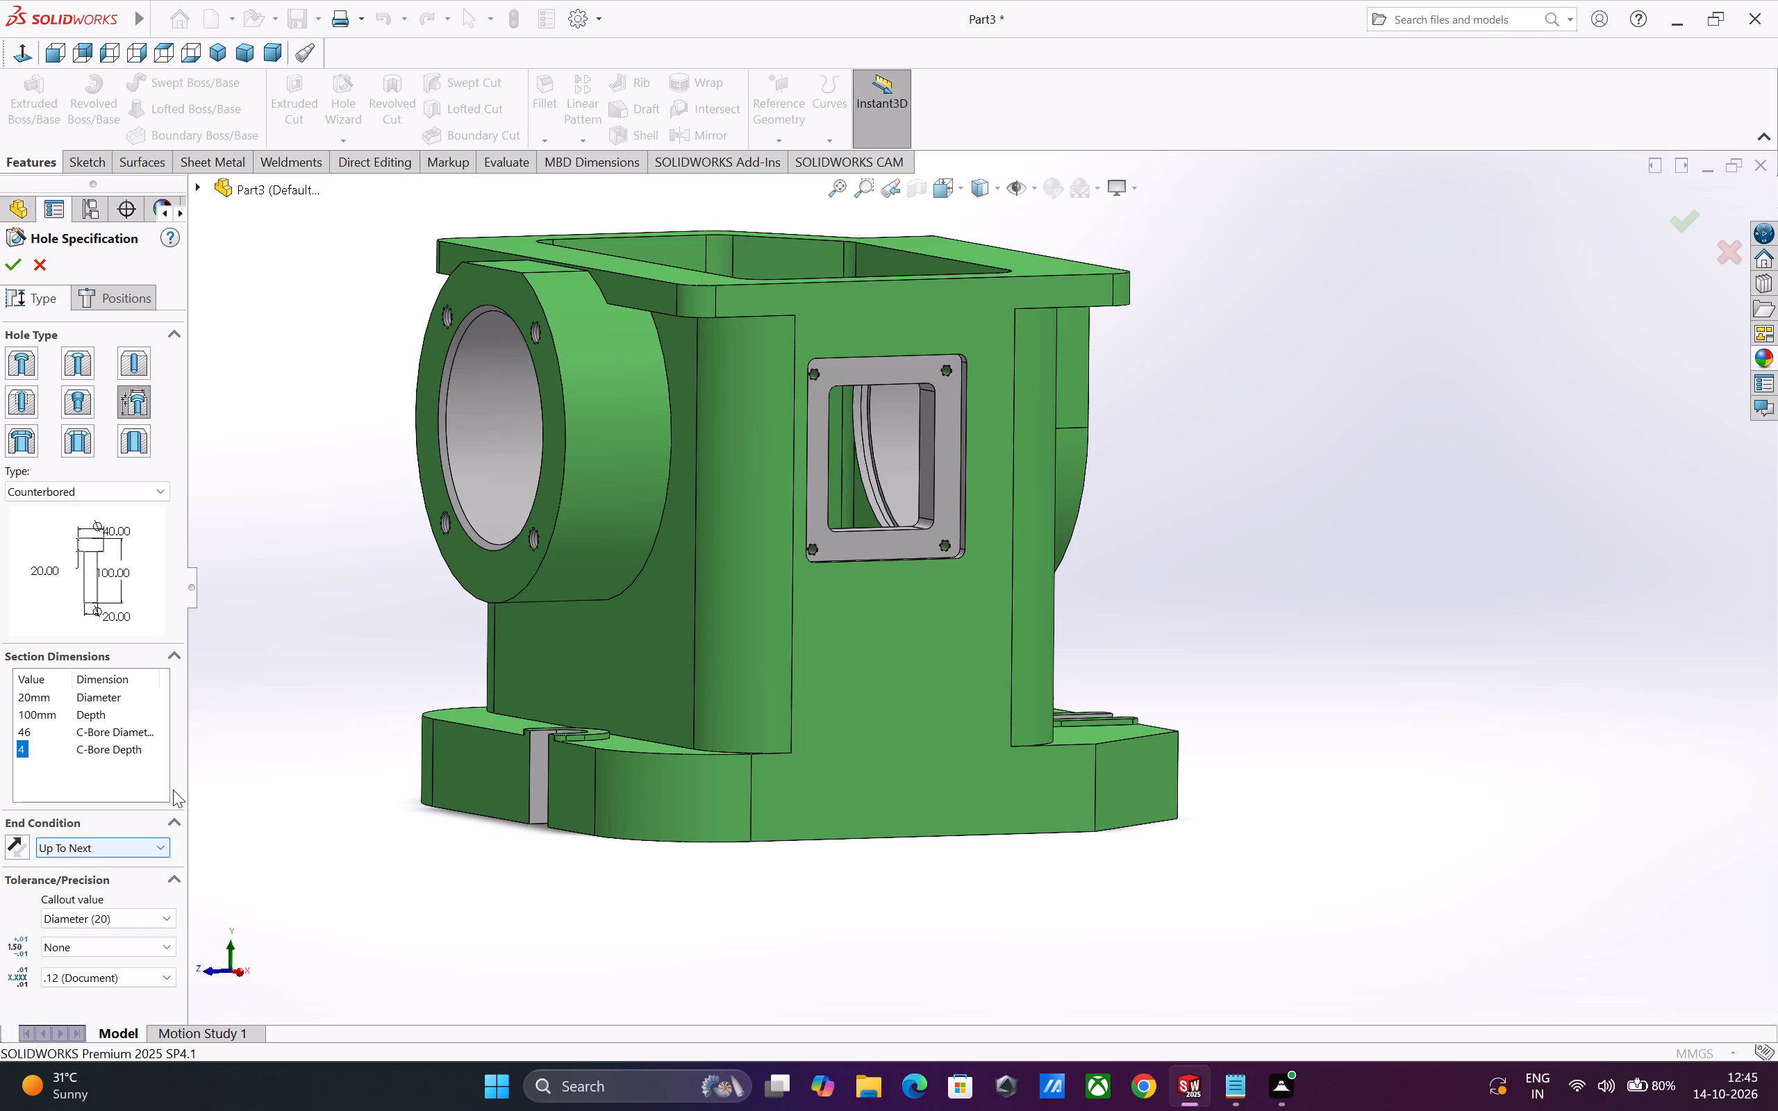
Place the counterbored hole on the side wall face below the window, about 53 mm above the base's bottom edge.
left_click(151, 295)
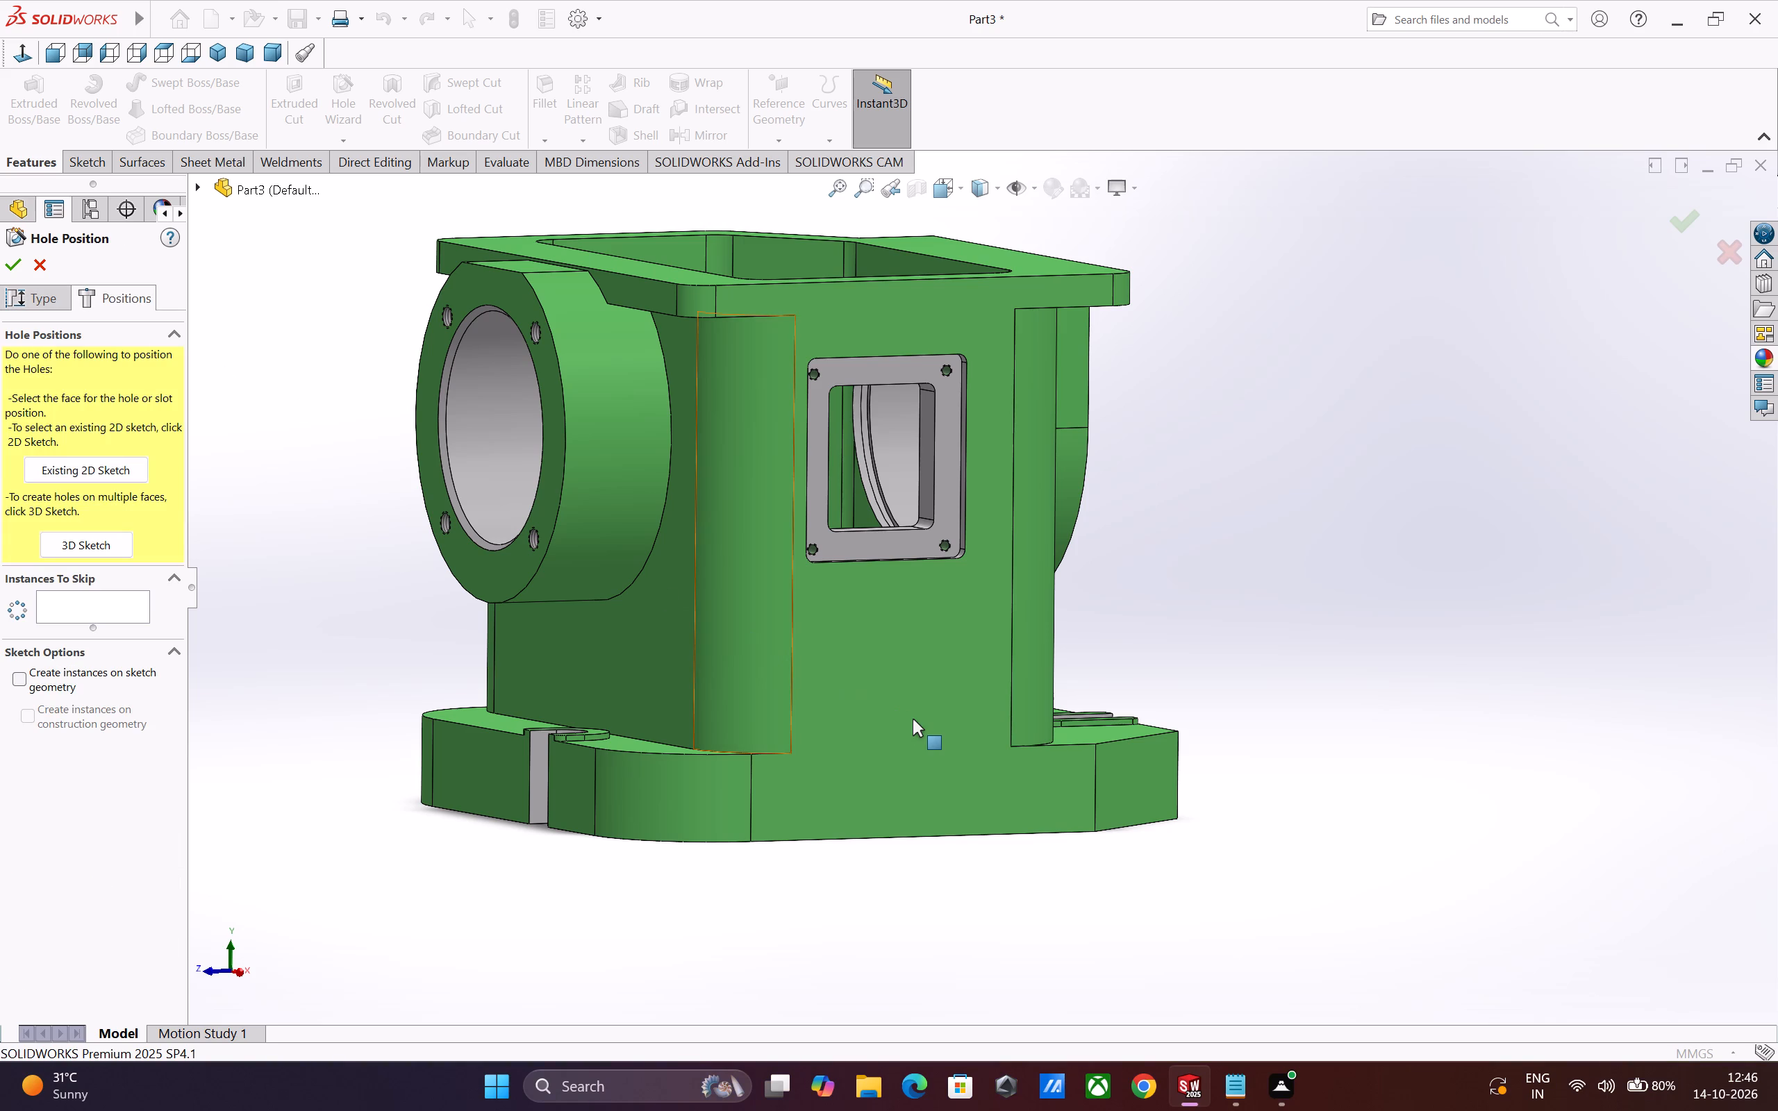
left_click(913, 719)
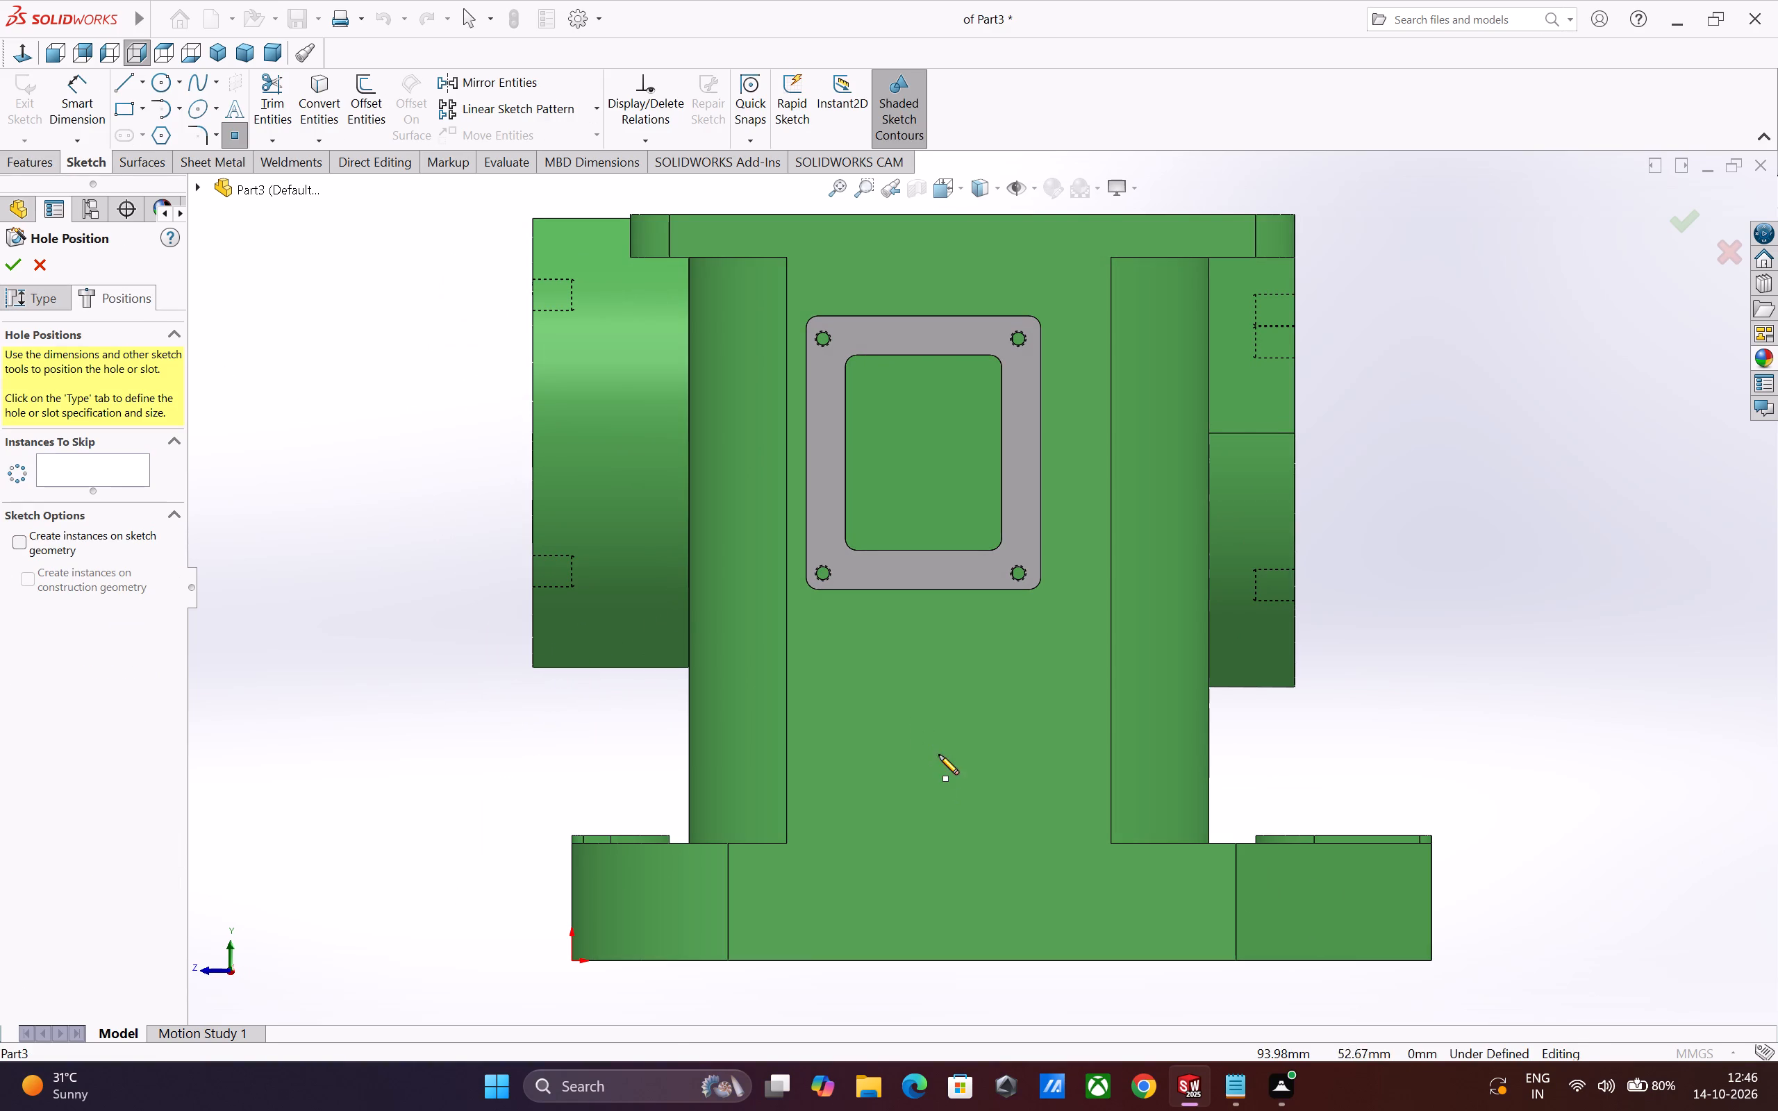
left_click(939, 755)
Dimension the counterbored hole's centre 60 mm above the base's bottom edge.
left_click(74, 79)
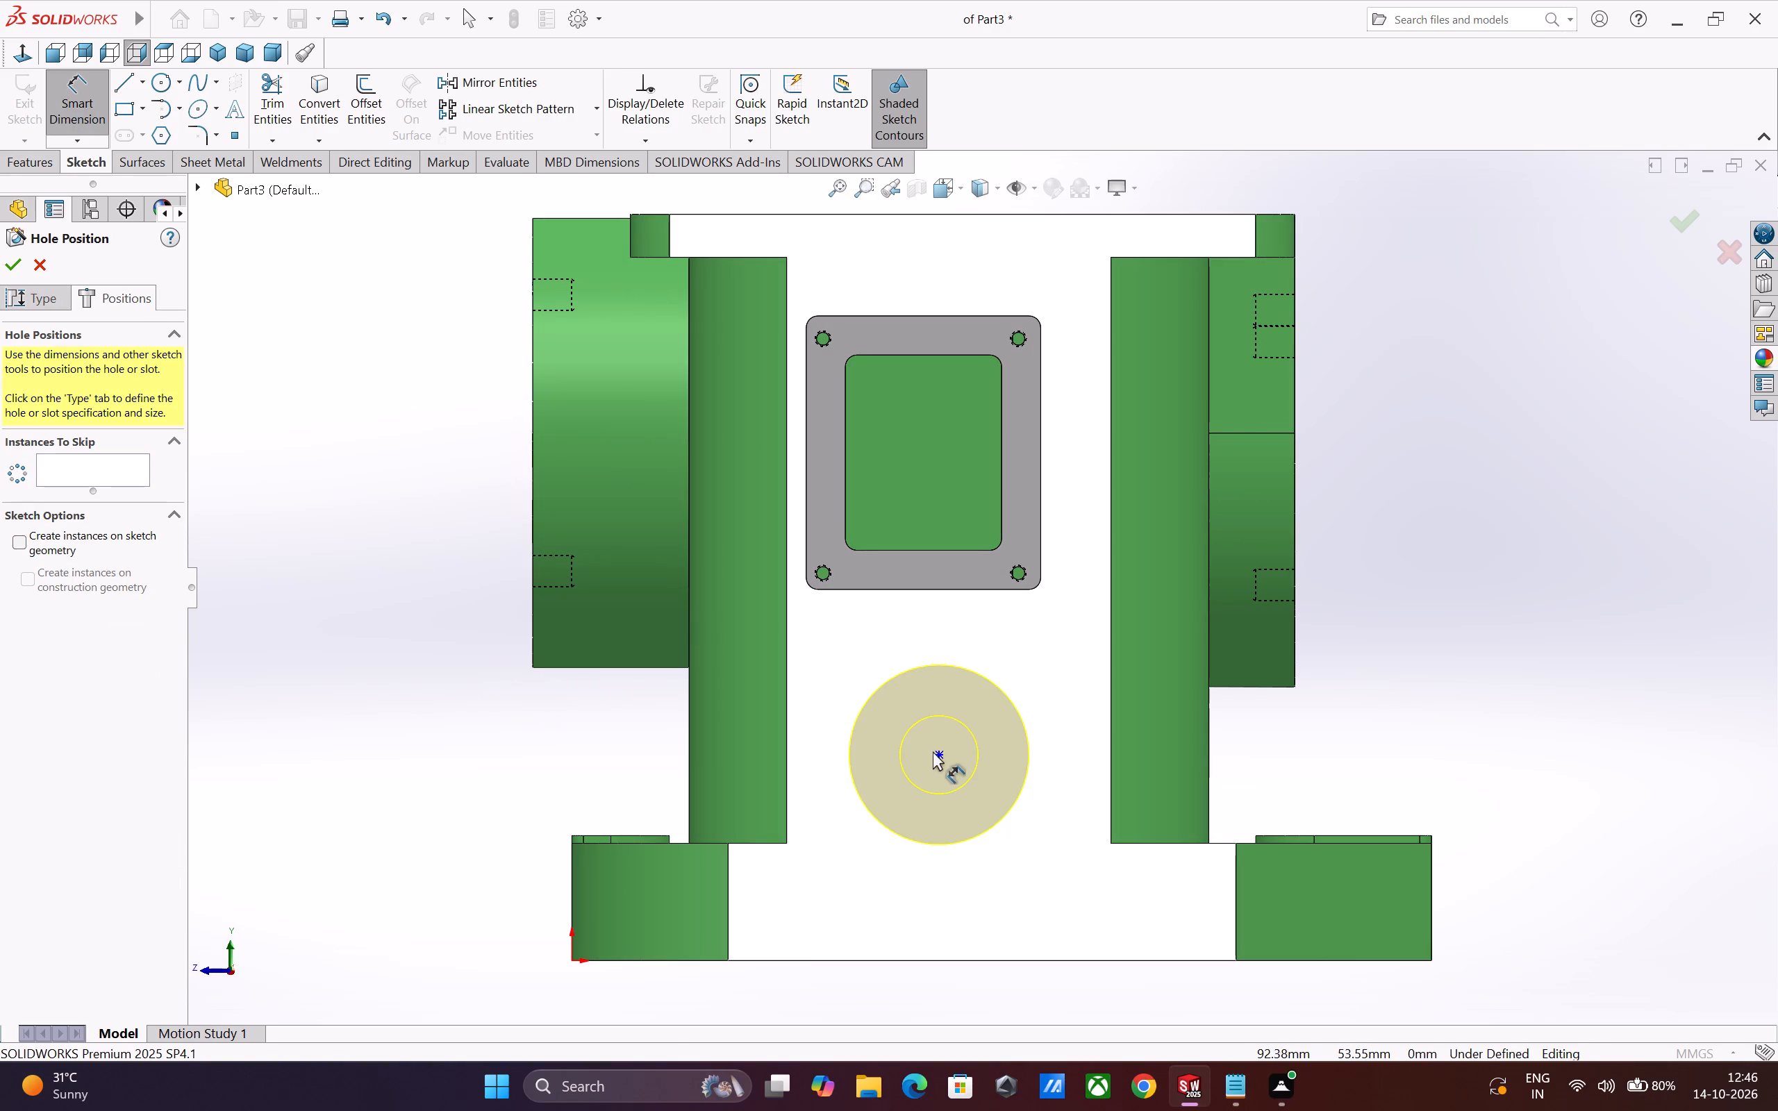
left_click(938, 752)
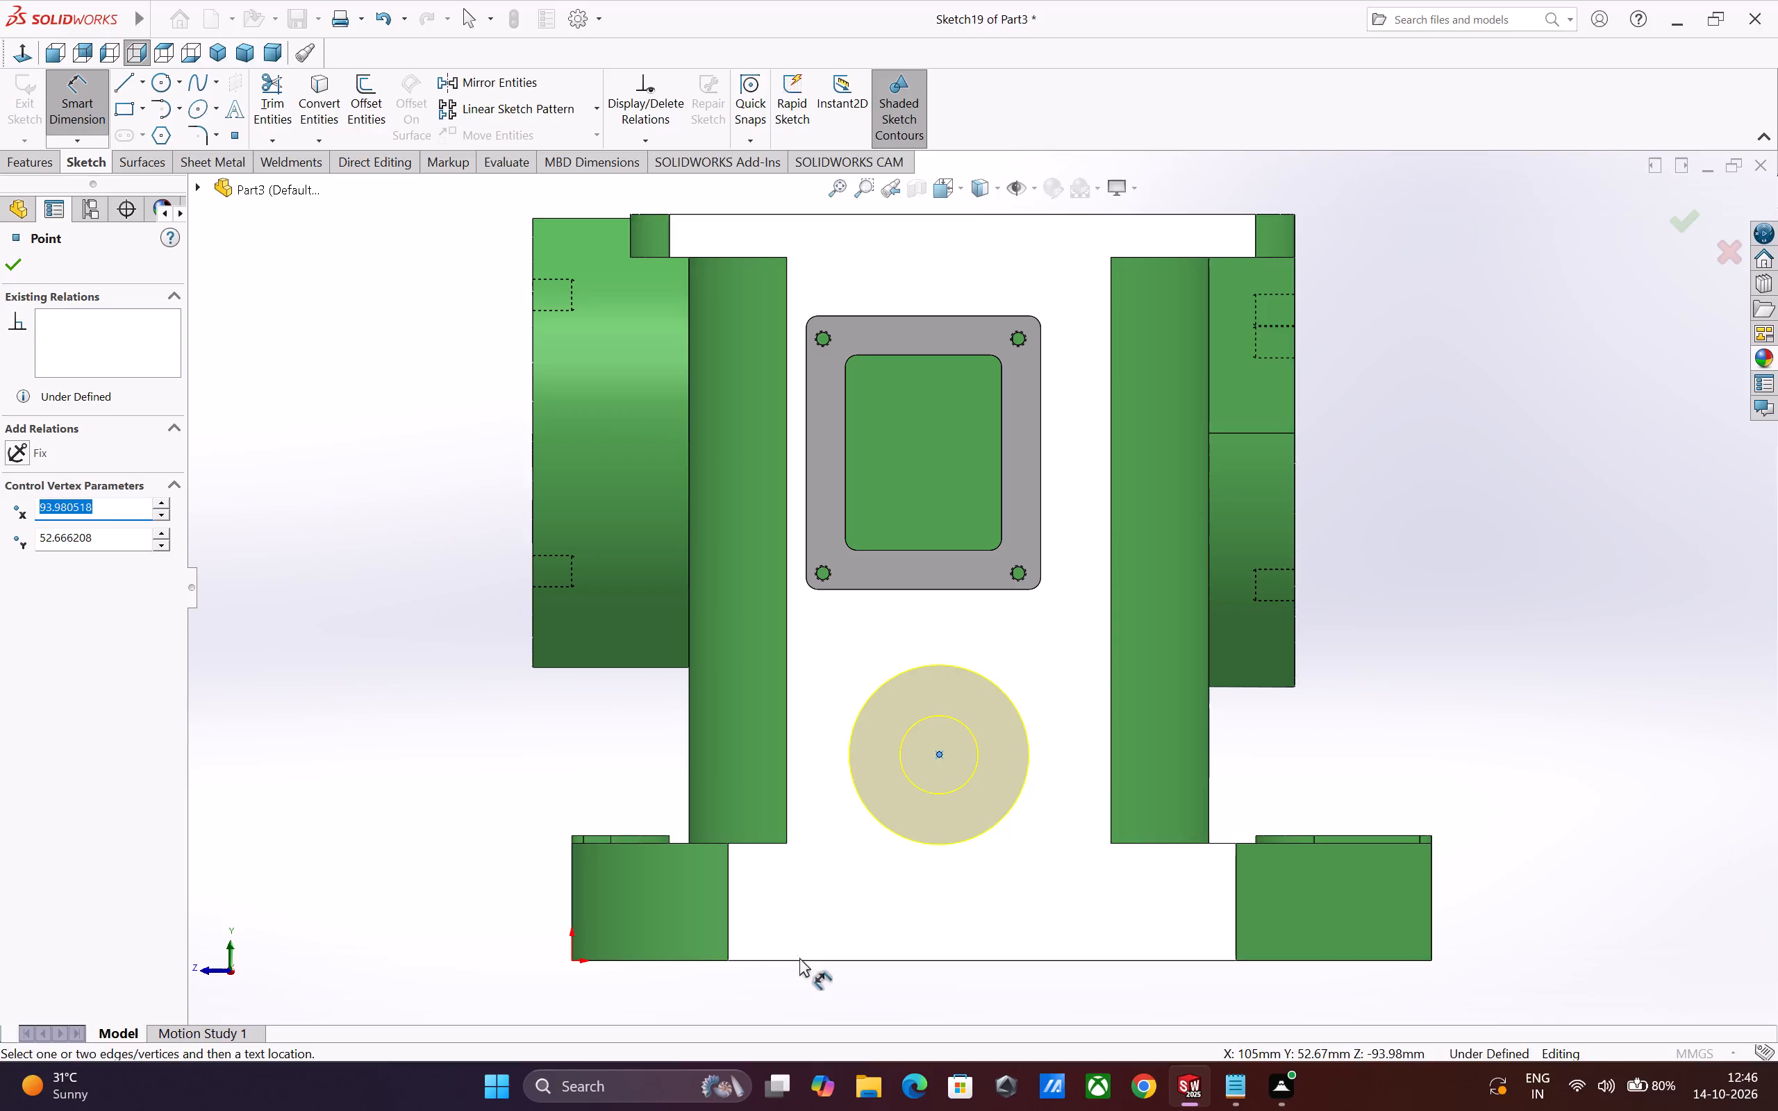
left_click(799, 962)
left_click(474, 861)
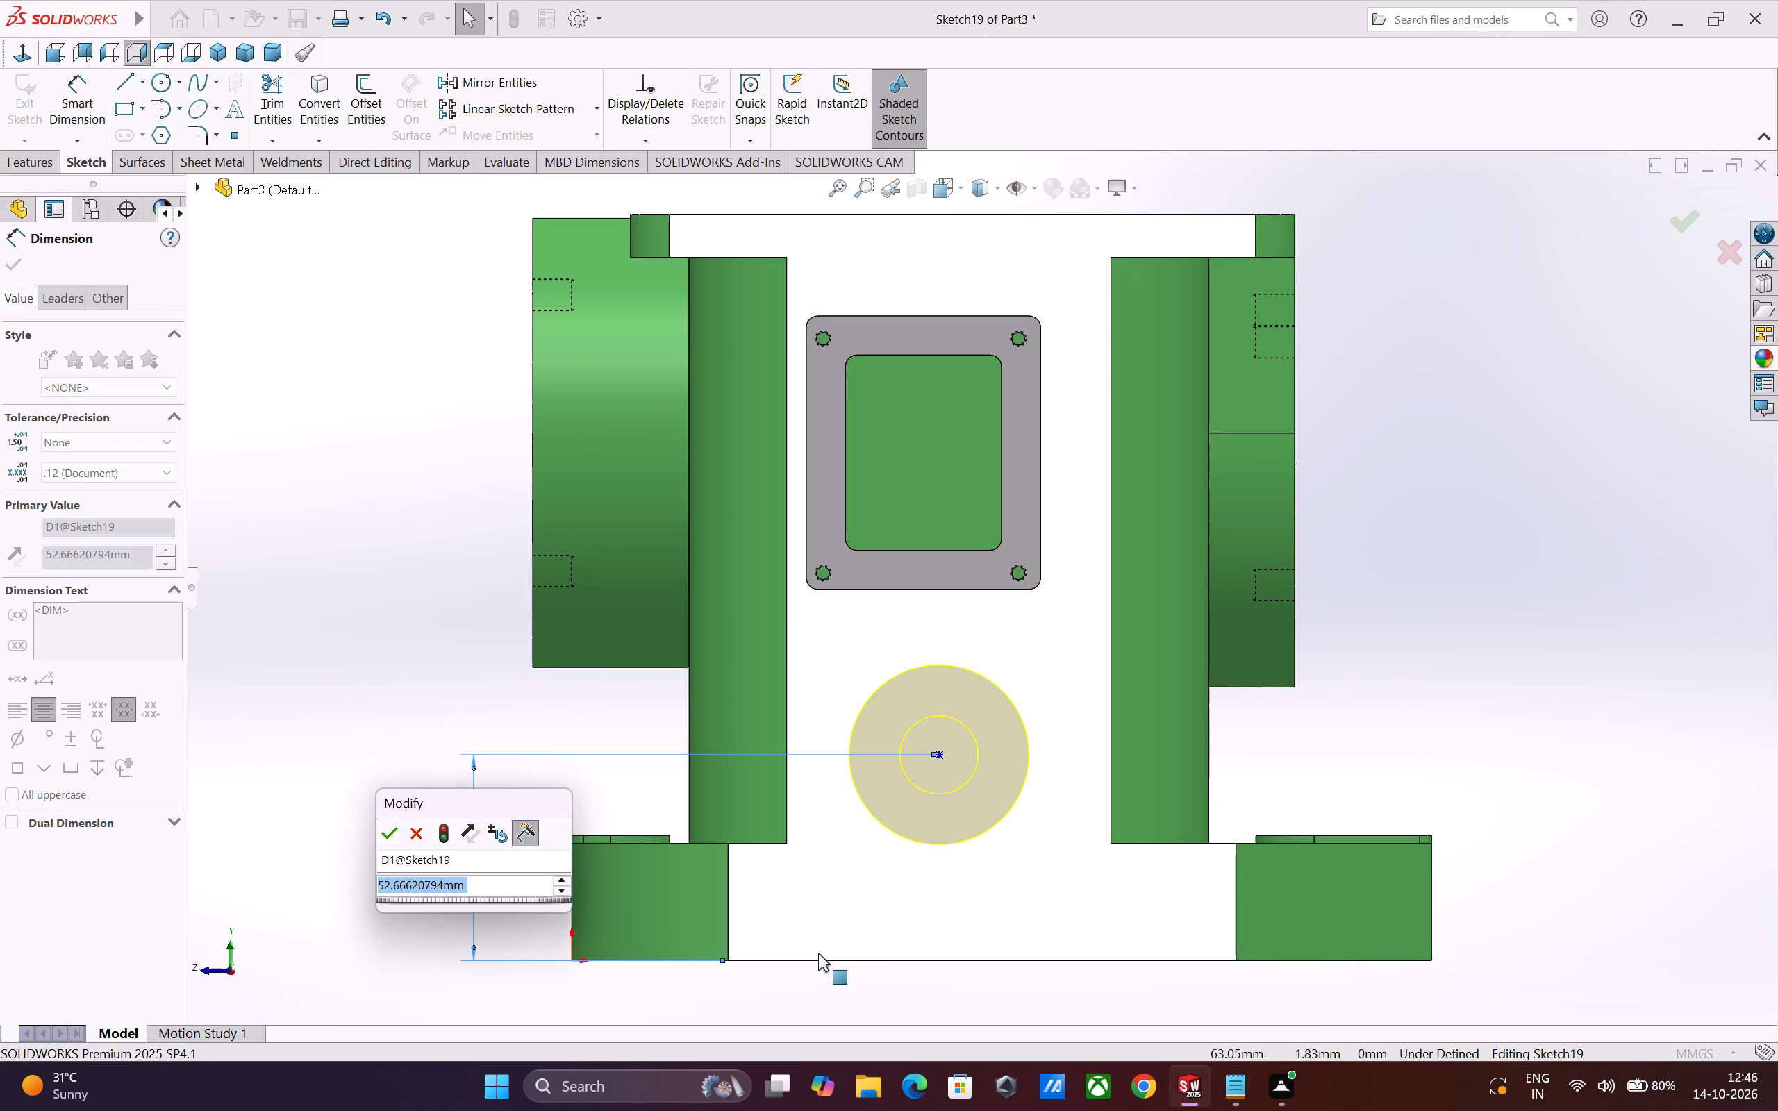
type("60")
key("Return")
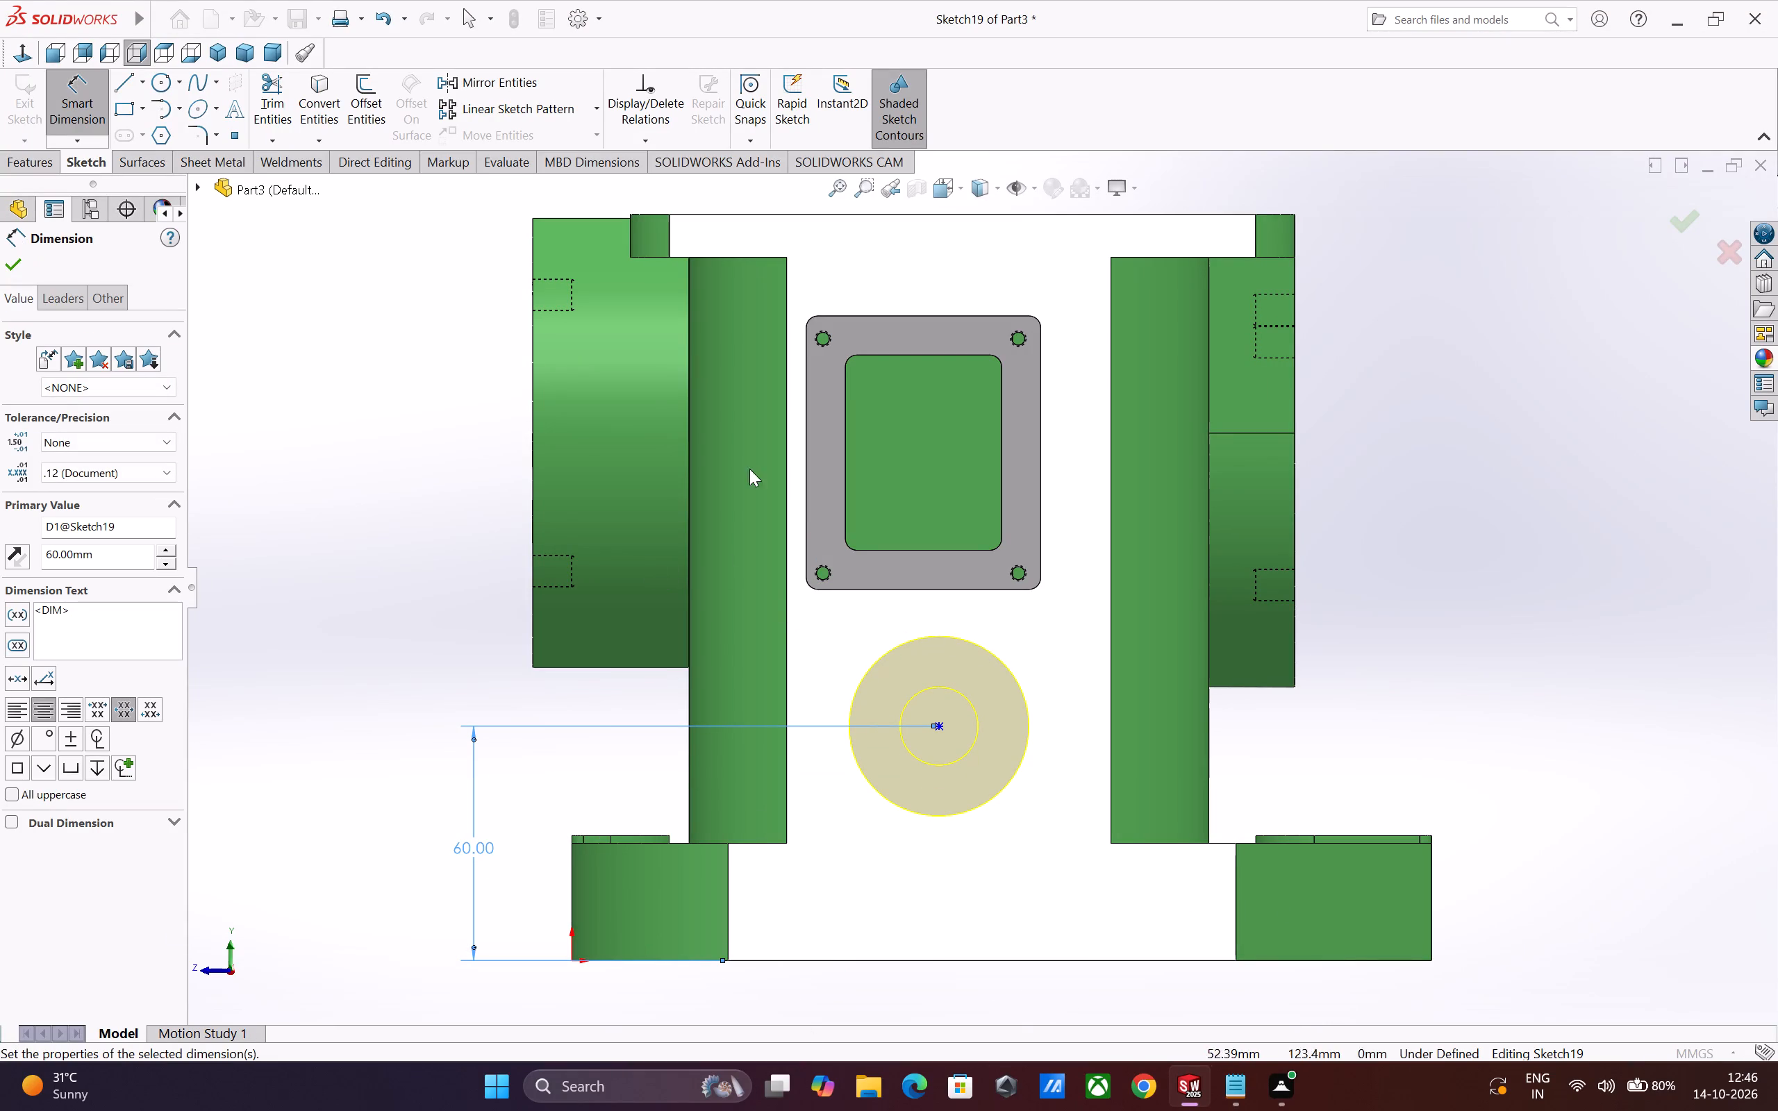
Dimension the hole centre 100 mm horizontally from the large round flange's outer edge and finish the counterbored hole feature.
left_click(531, 521)
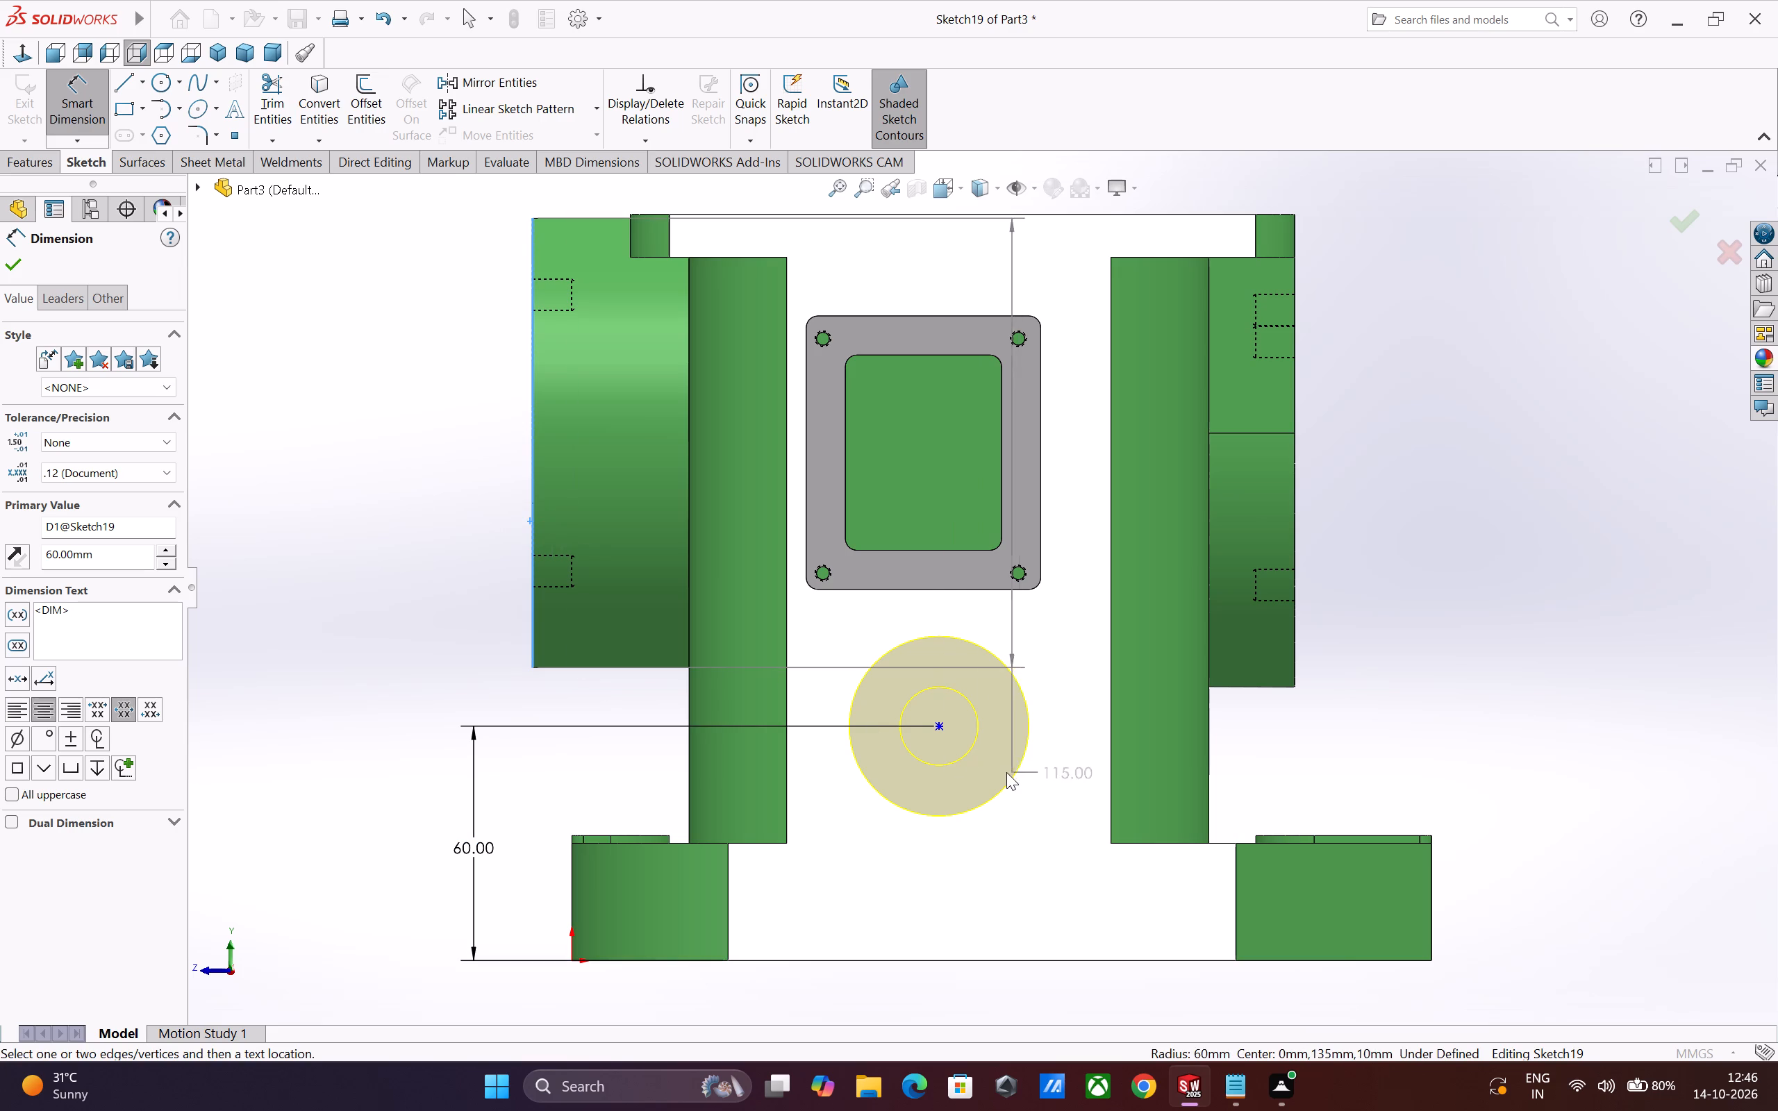
left_click(938, 726)
left_click(825, 797)
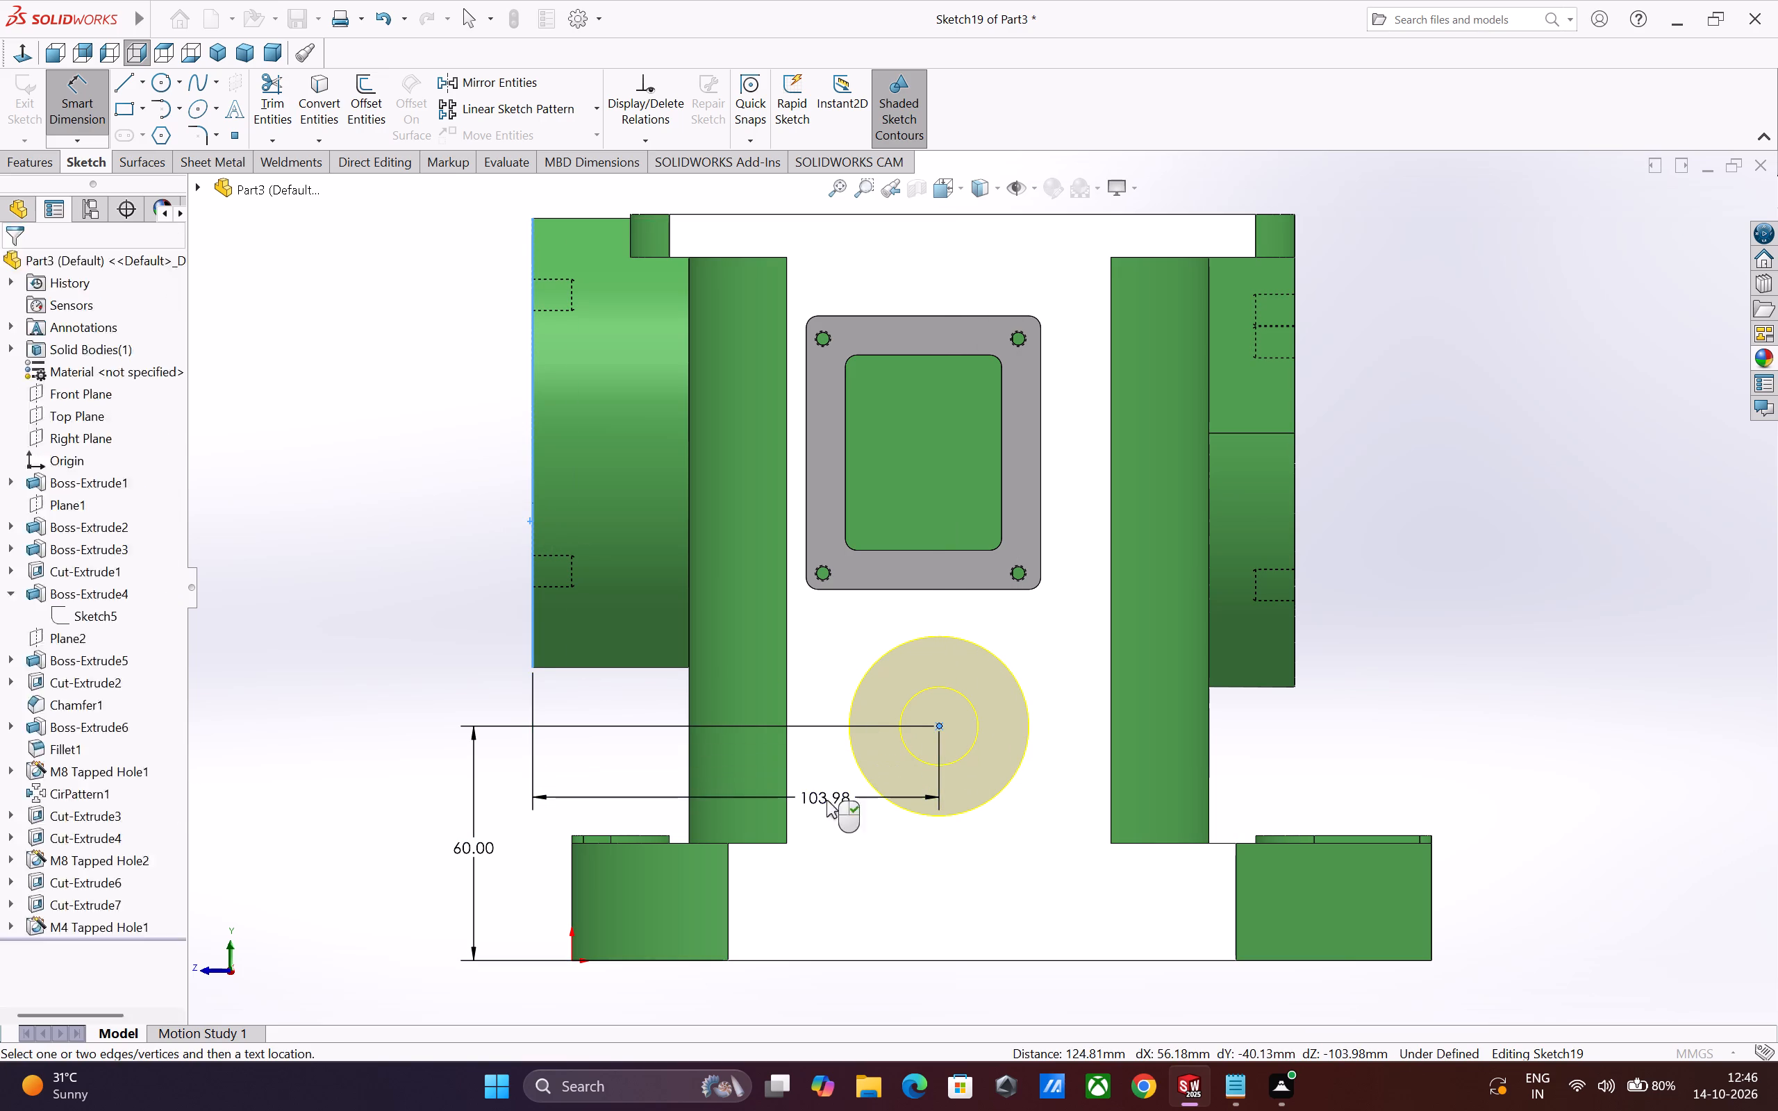
key("1")
type("00")
key("Return")
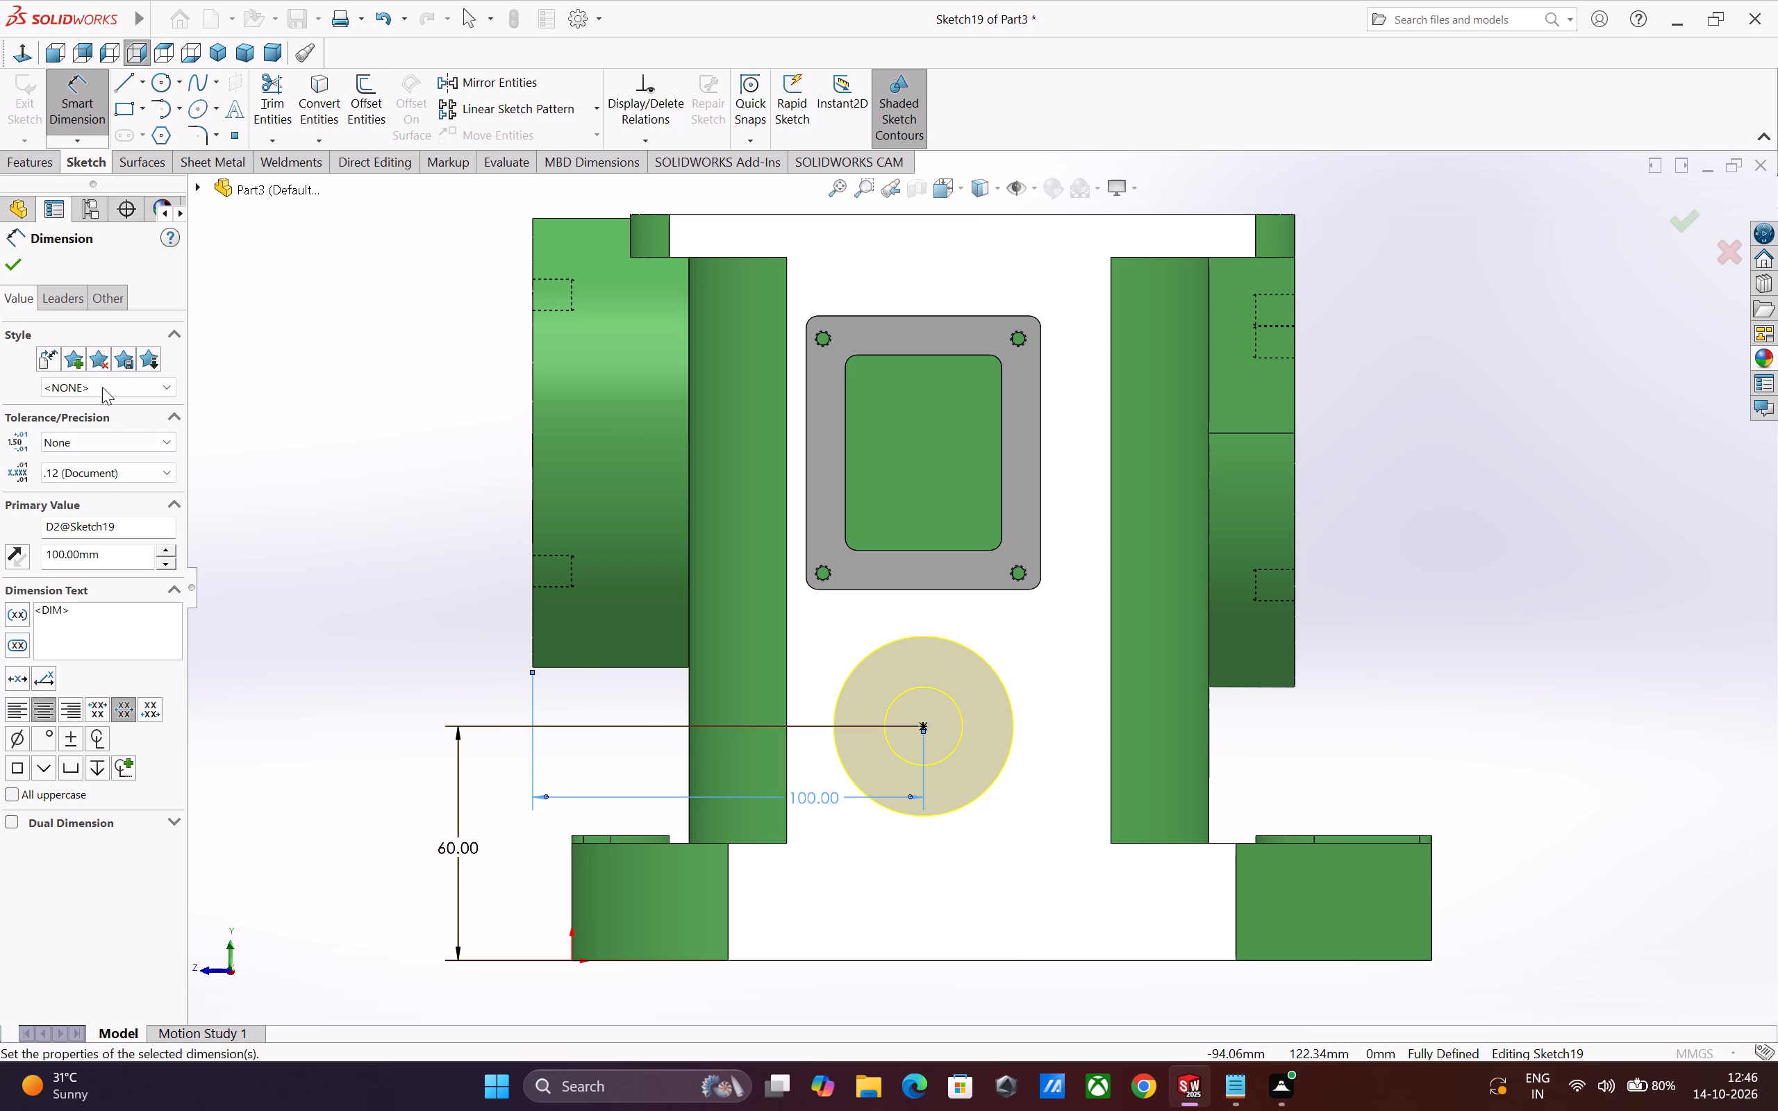
left_click(10, 256)
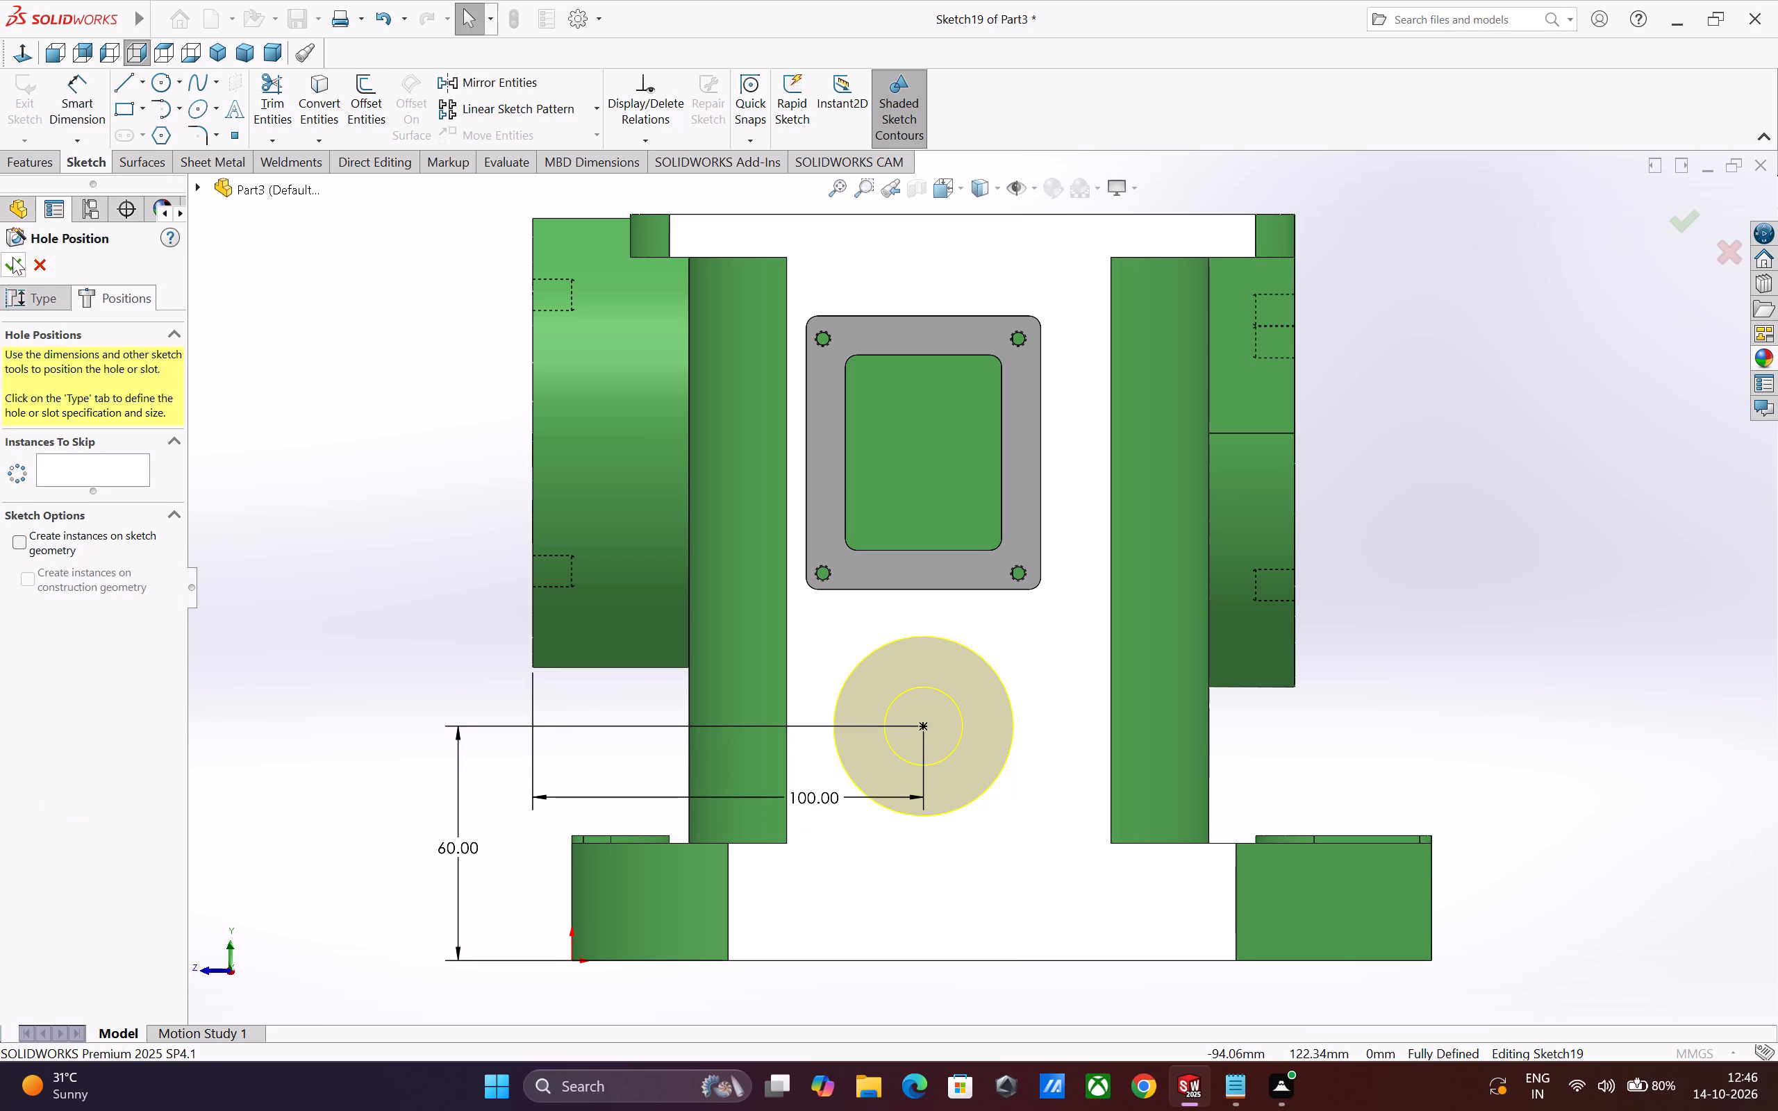
left_click(22, 265)
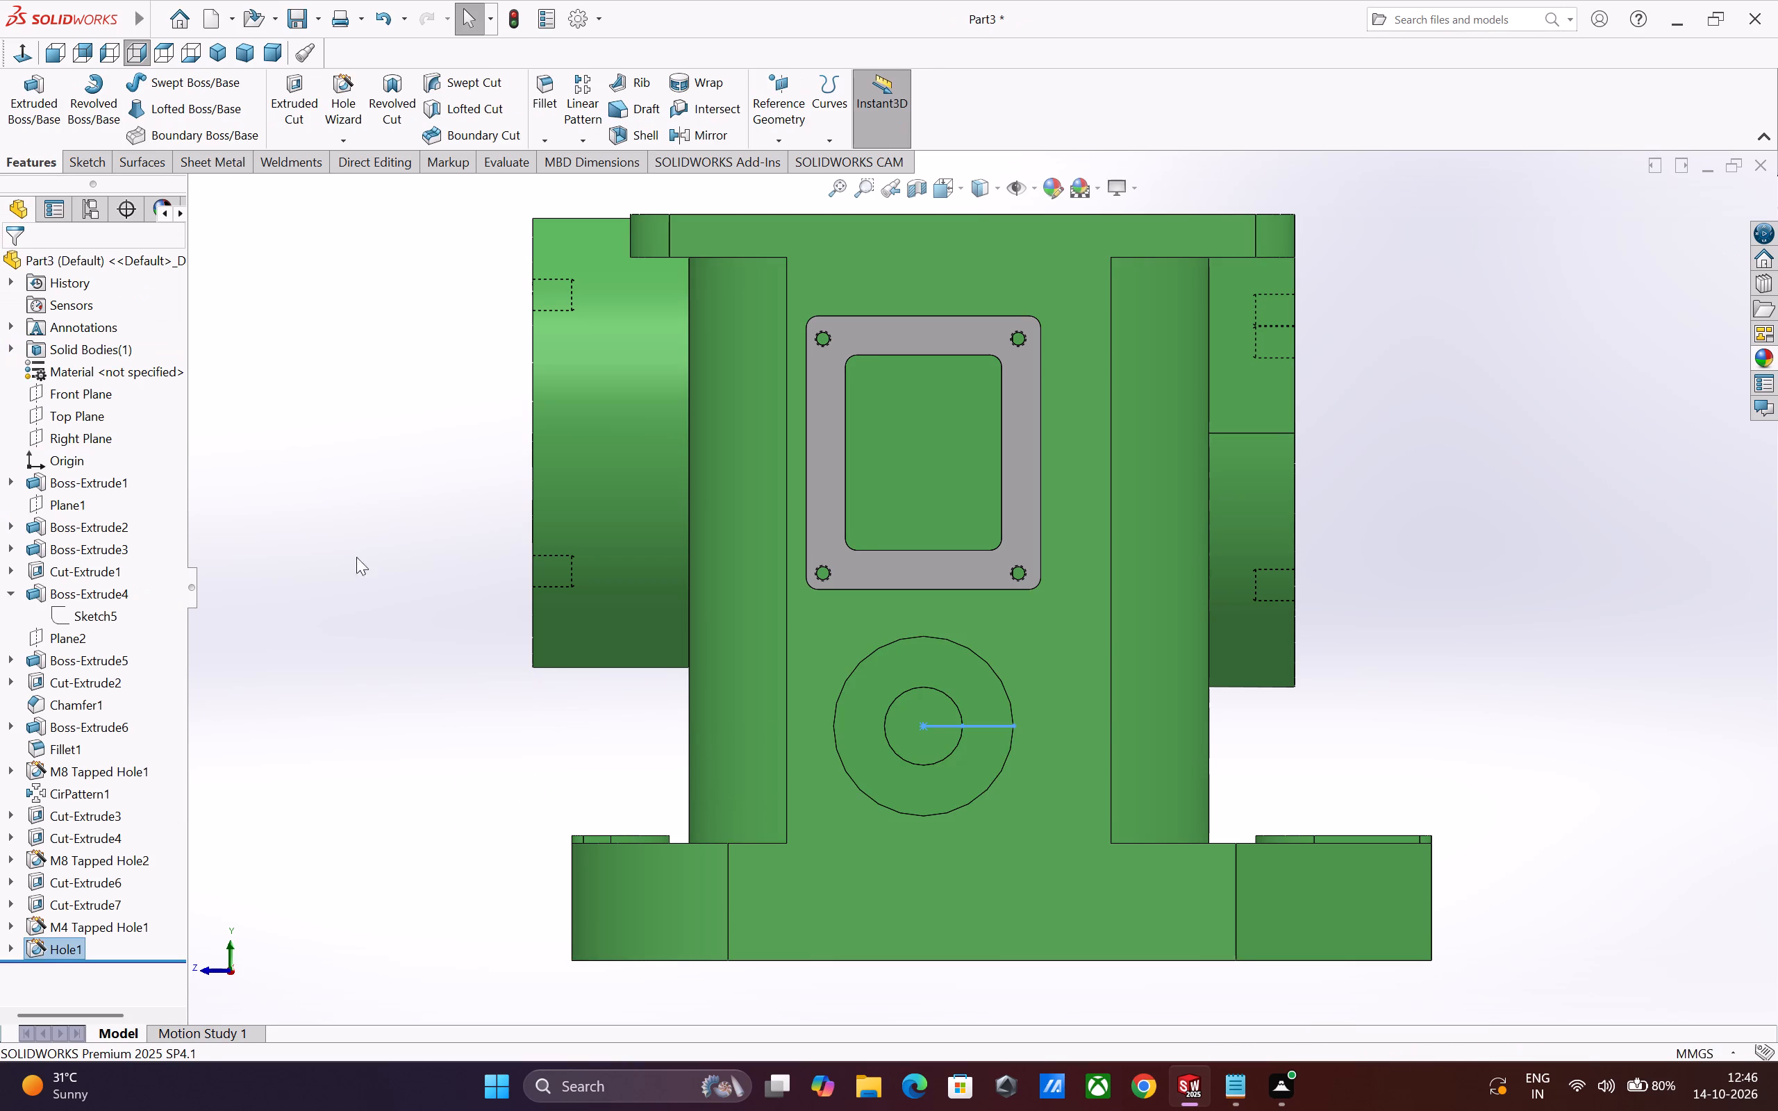
Examine the counterbored hole below the window and the whole housing from an angled view, near and far.
left_click(360, 565)
middle_click_drag(481, 758, 519, 778)
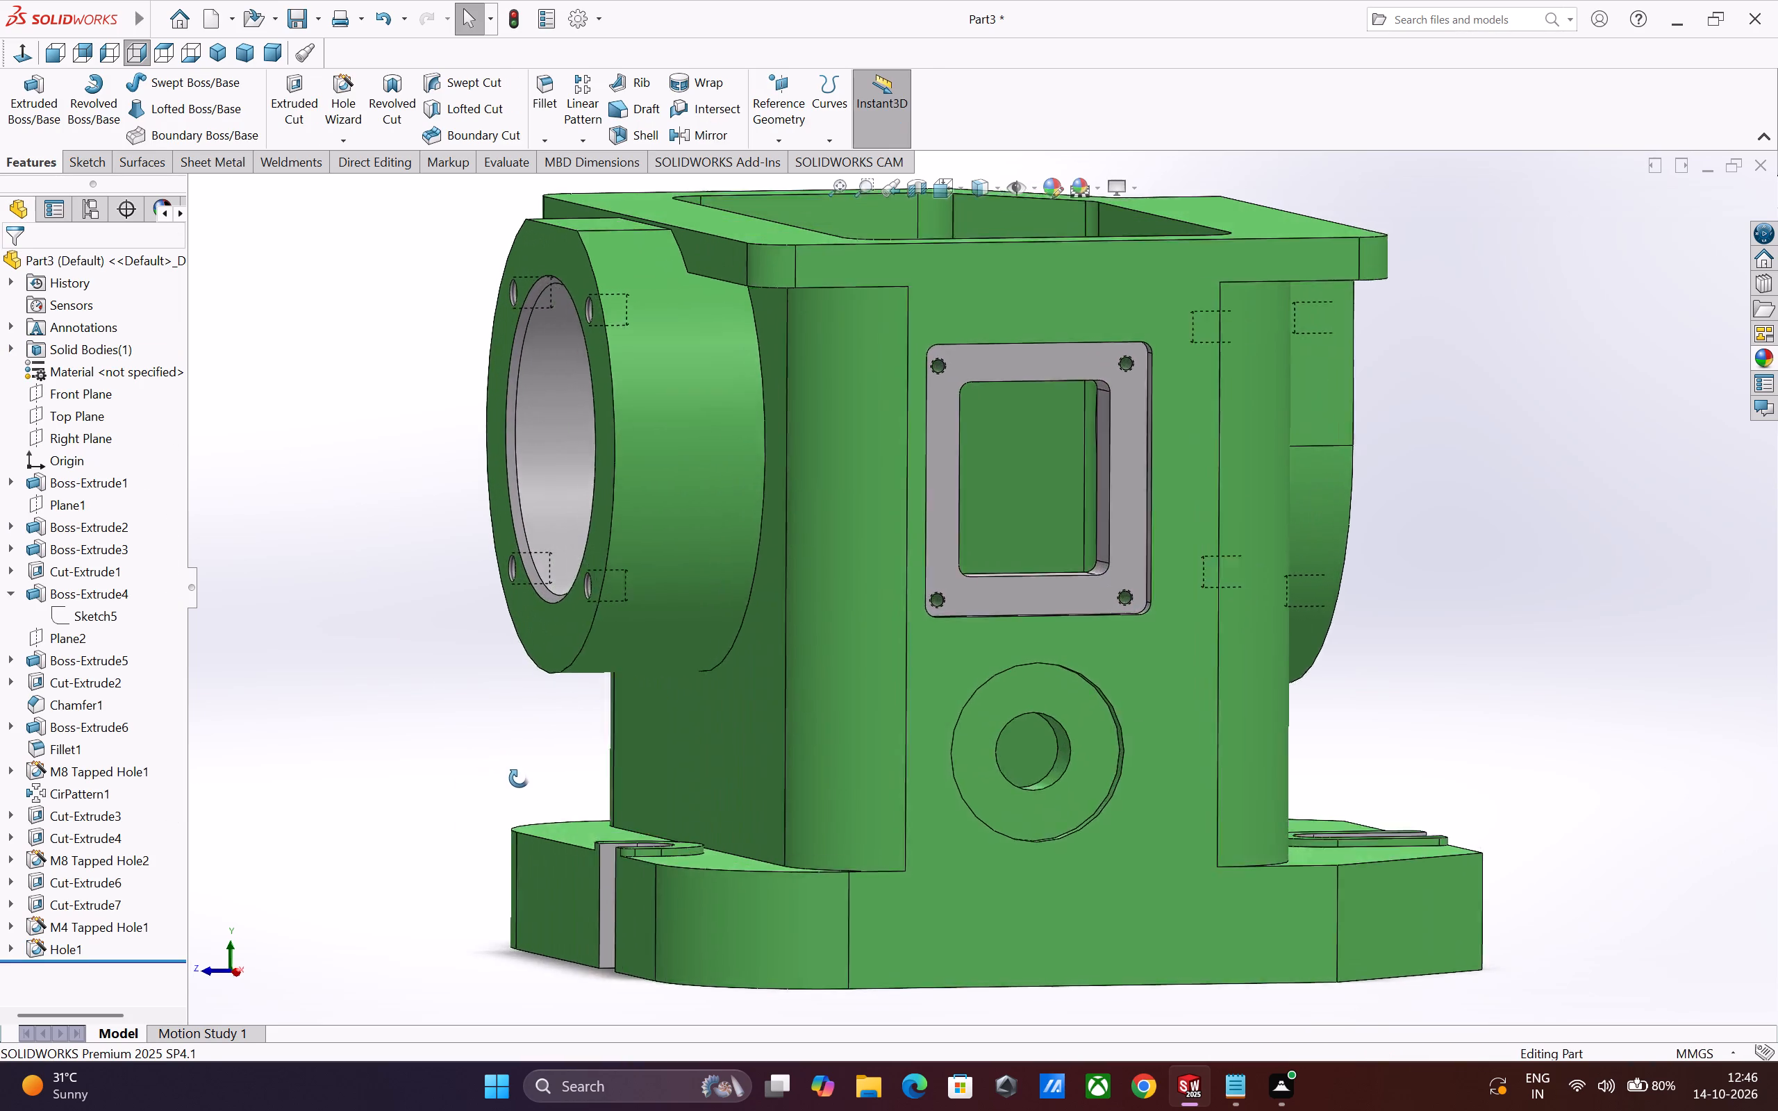
middle_click_drag(519, 778, 542, 805)
scroll(817, 905, "up", 3)
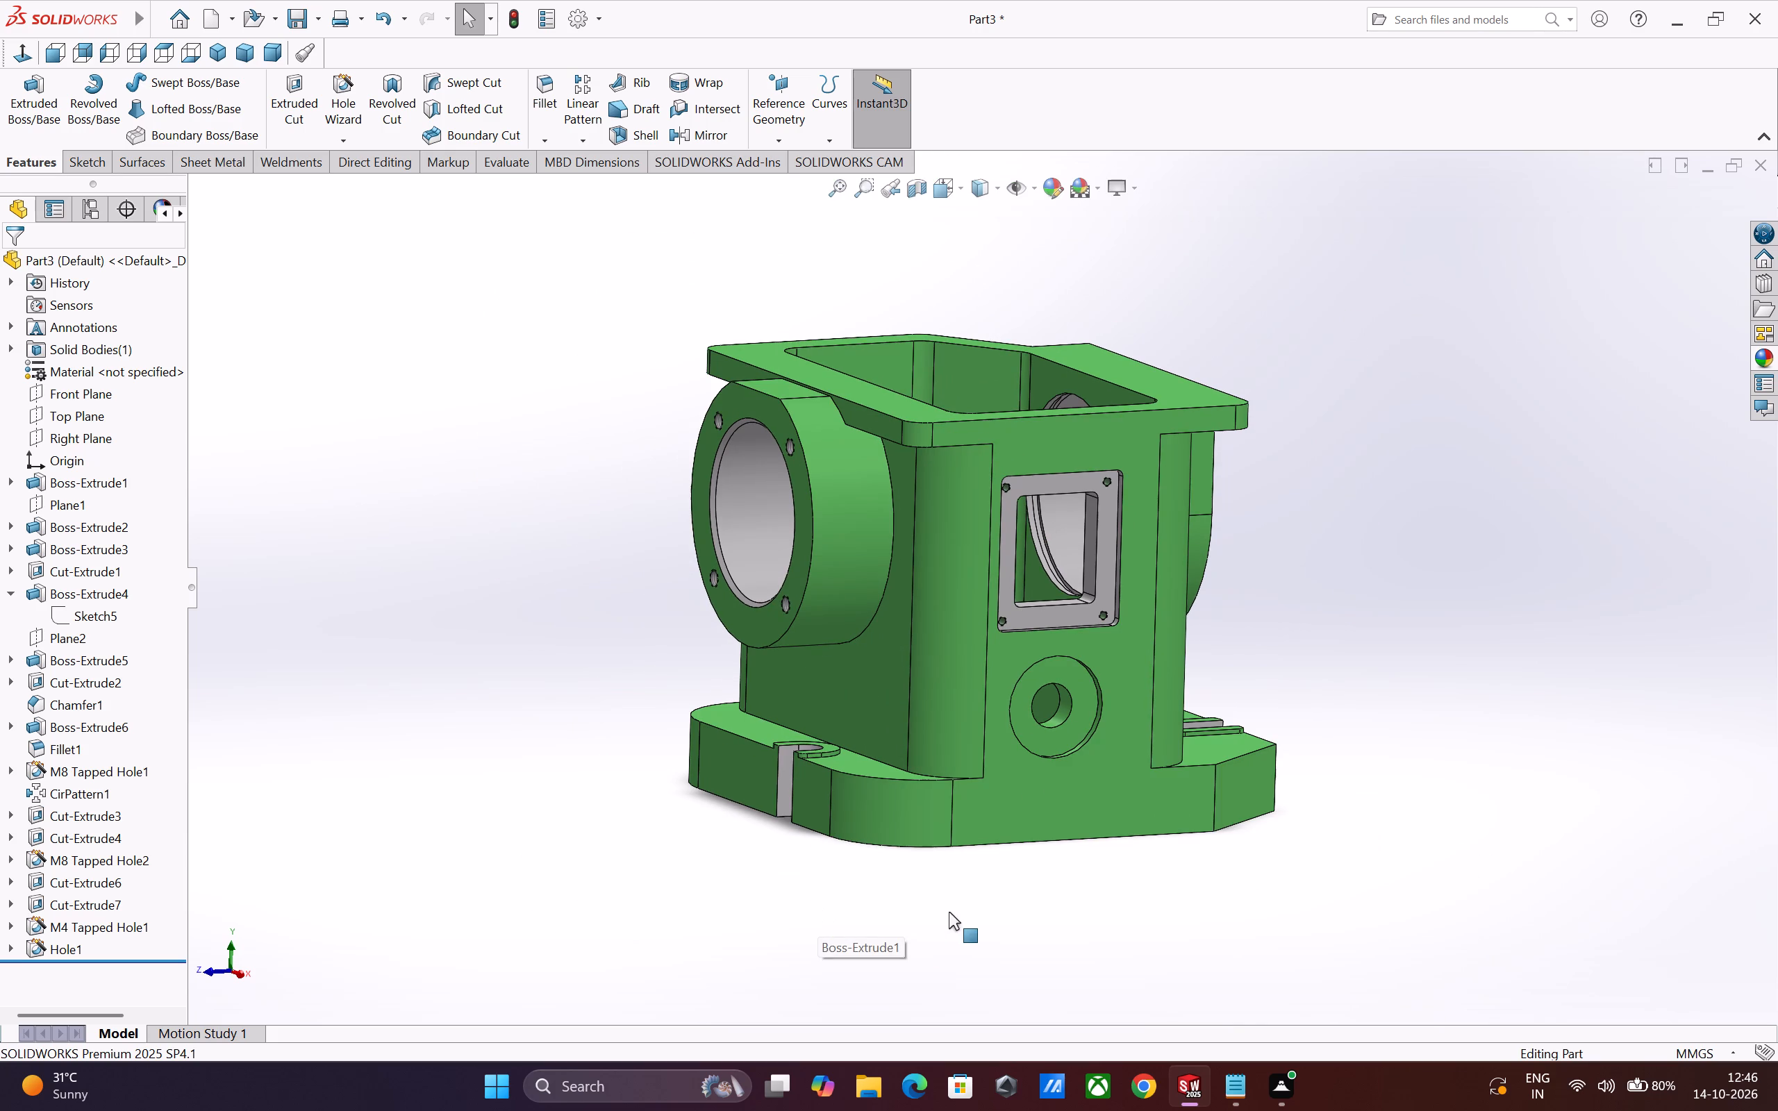
scroll(1132, 943, "up", 2)
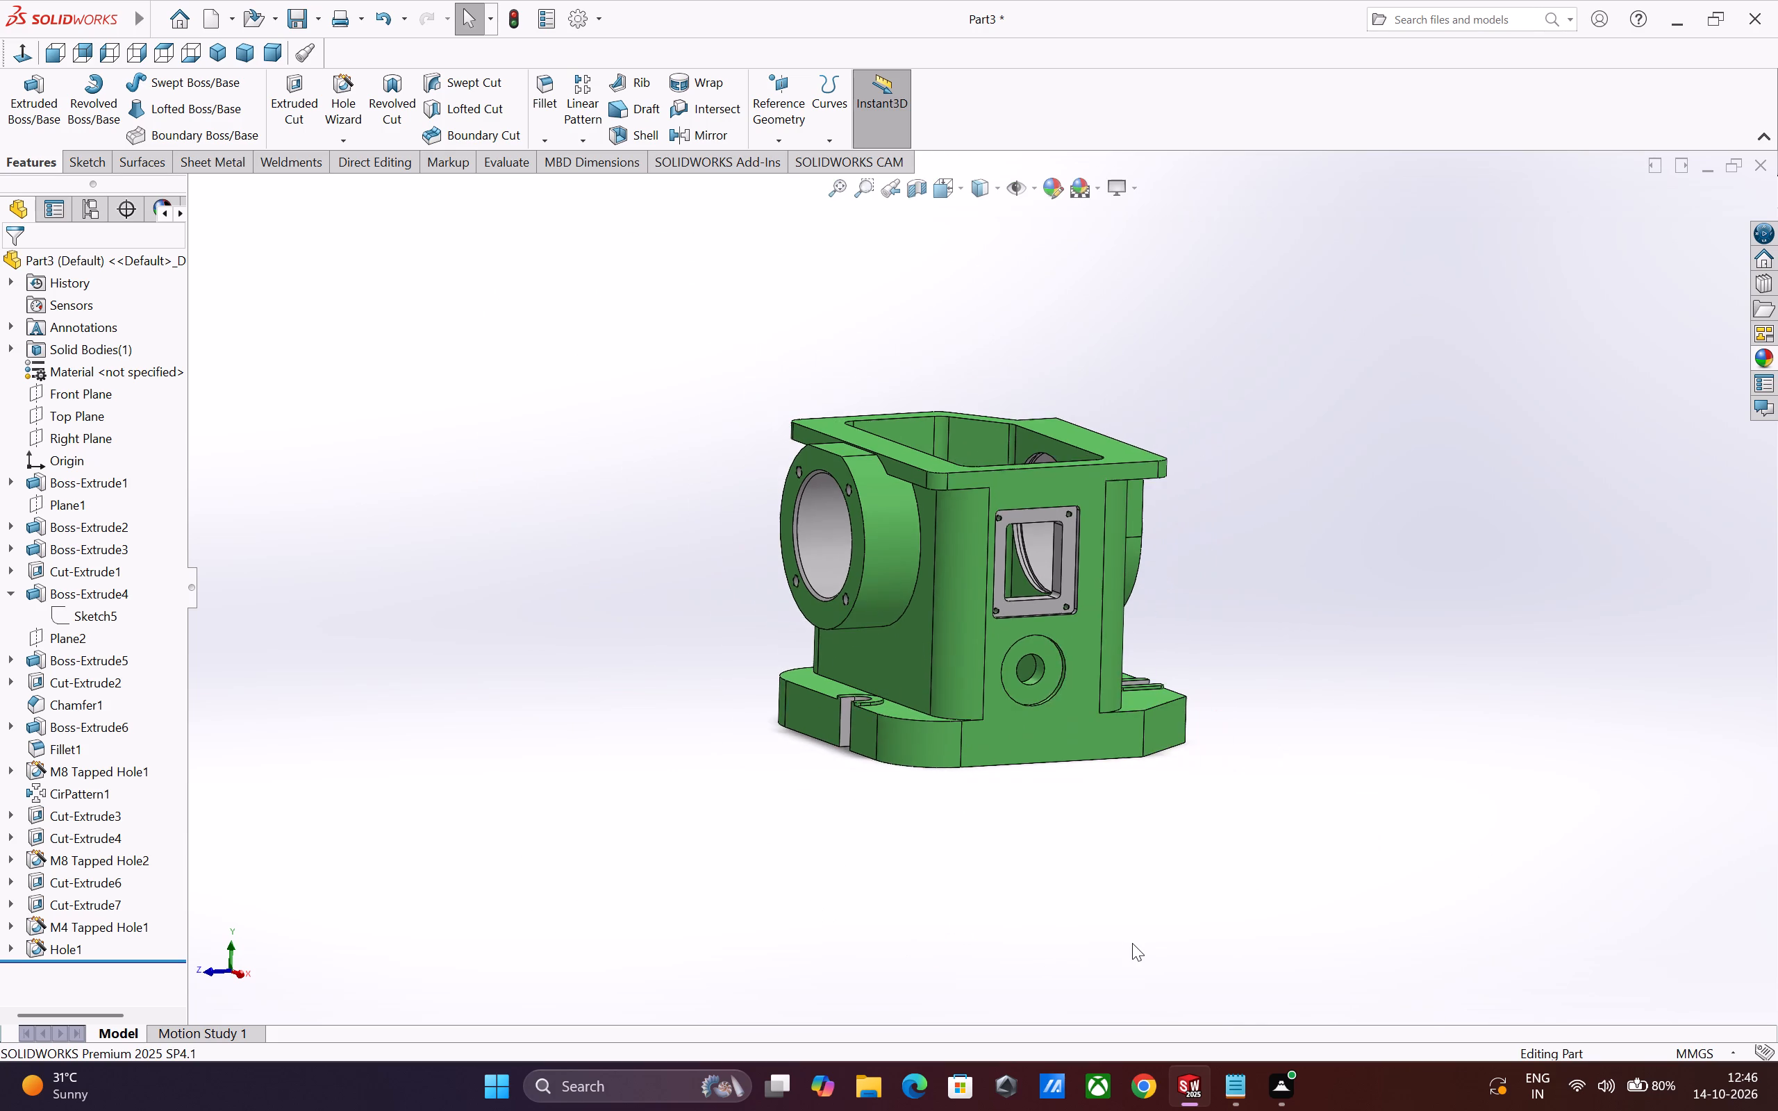
scroll(1310, 939, "up", 3)
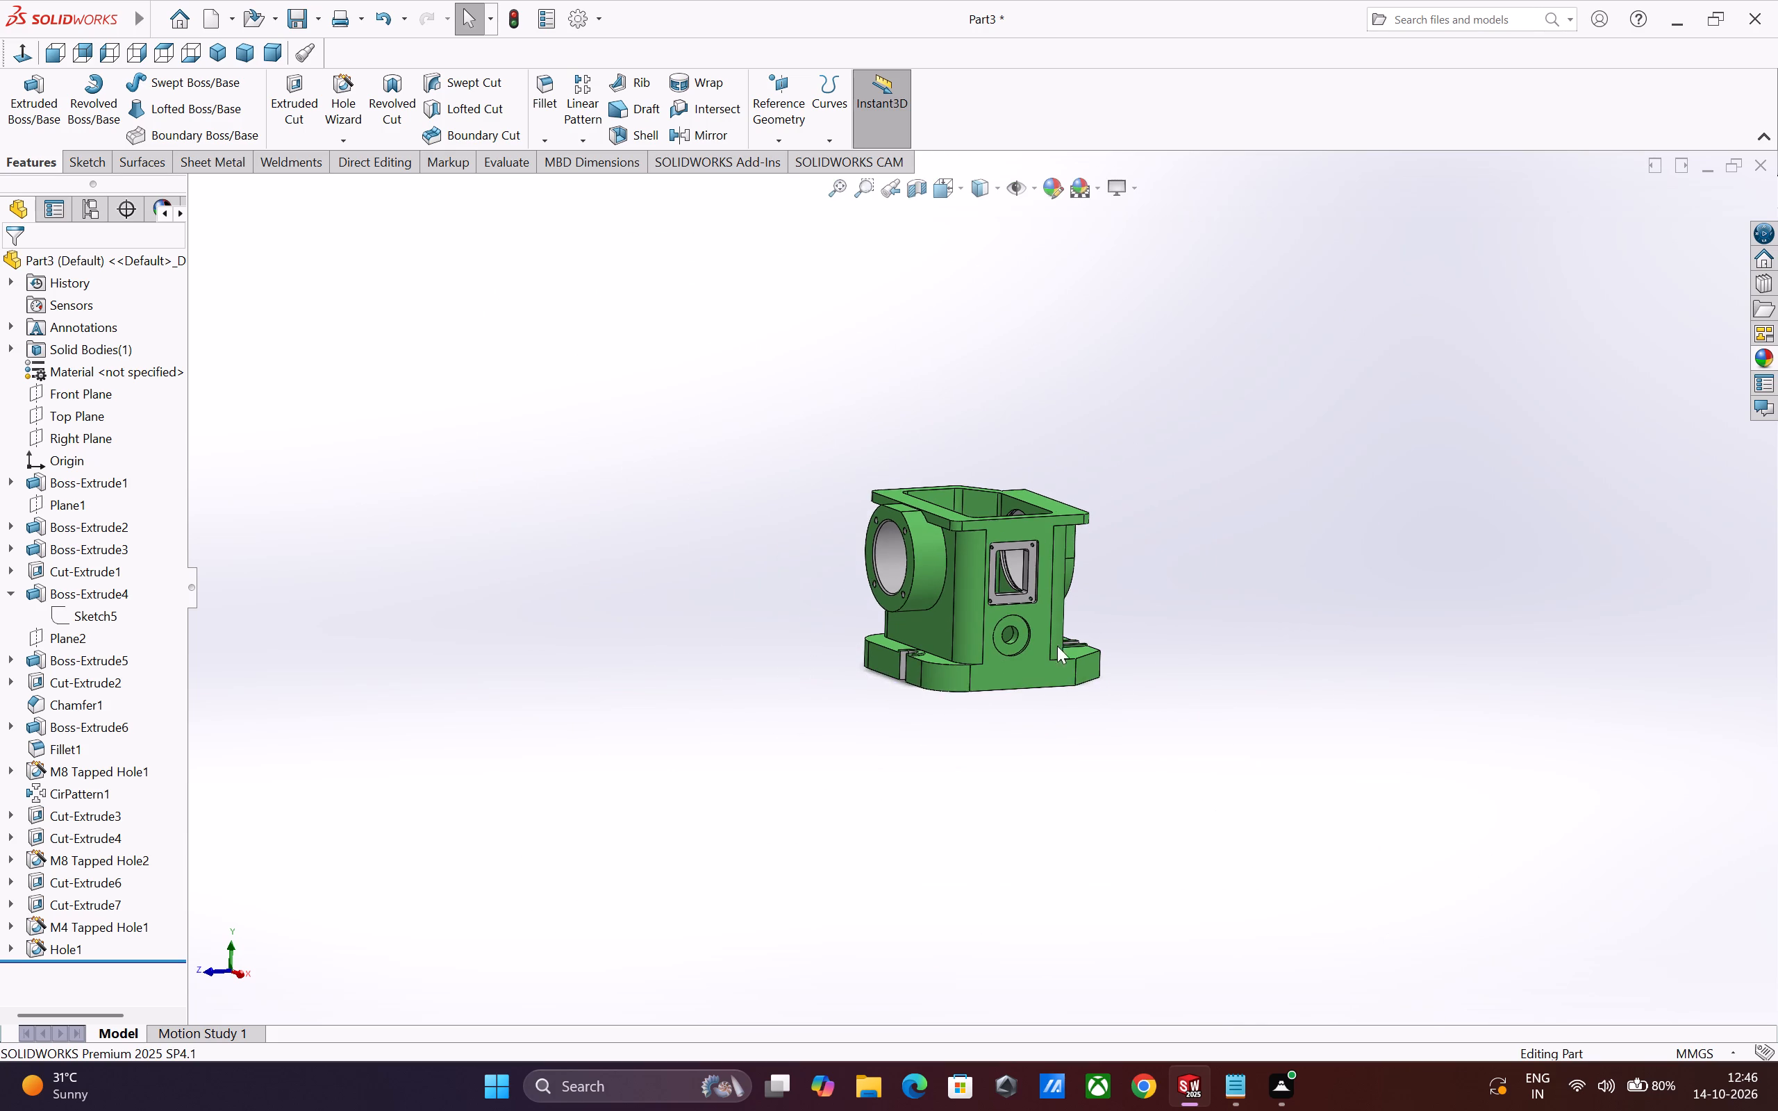
scroll(1031, 524, "down", 12)
scroll(1061, 669, "up", 1)
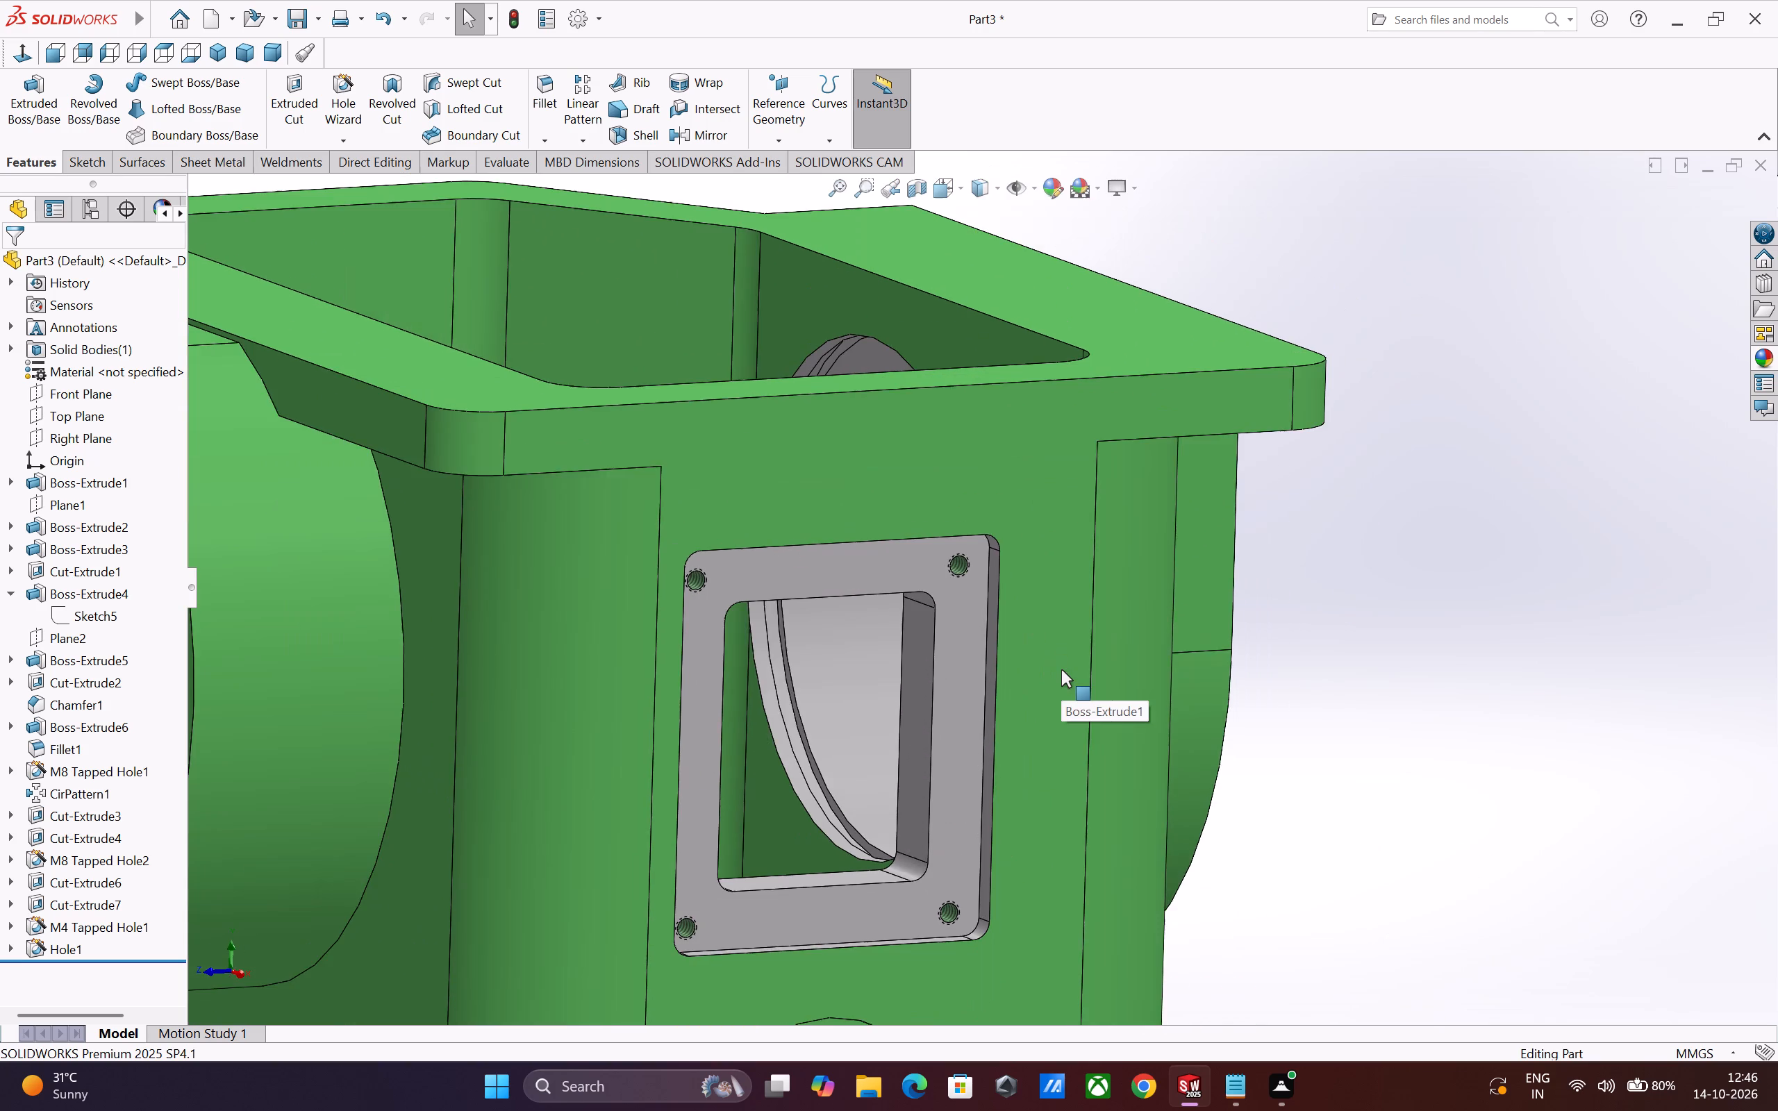
scroll(1061, 669, "up", 6)
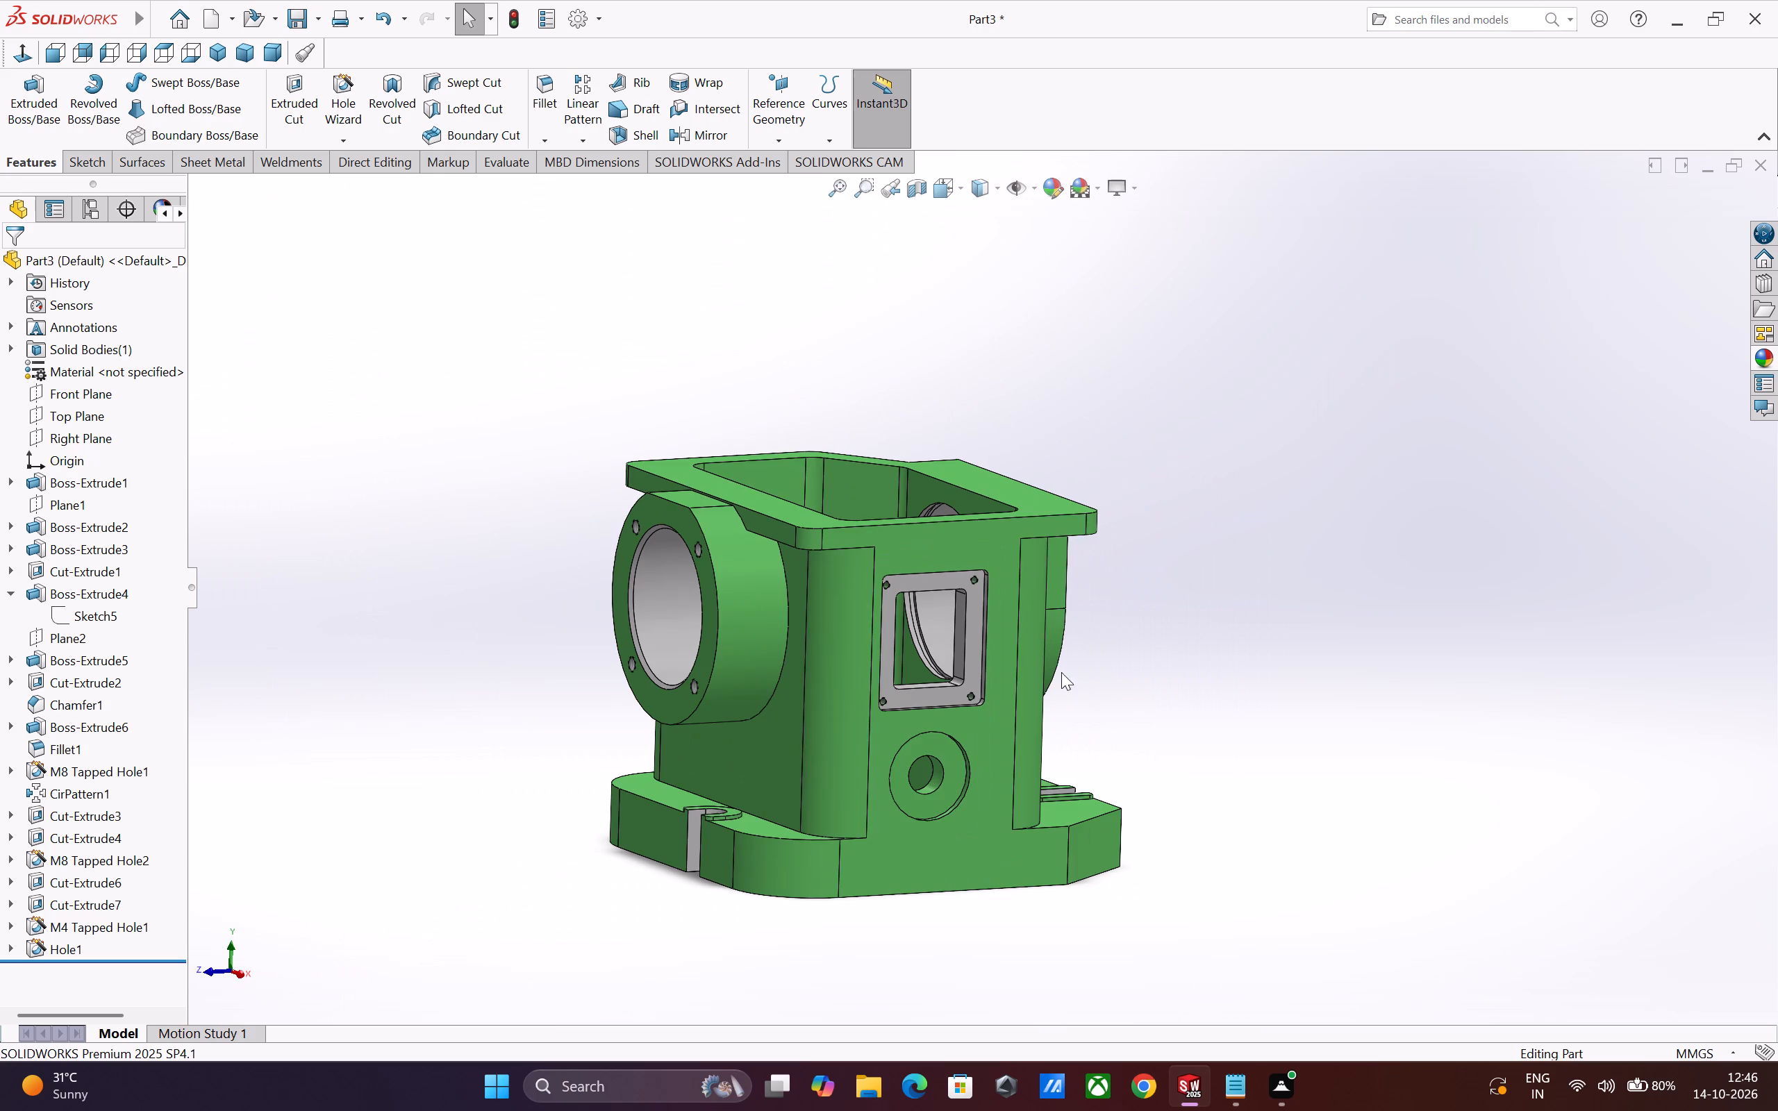
Start a new Hole Wizard tapped hole and set its standard to ISO.
left_click(334, 76)
left_click(24, 399)
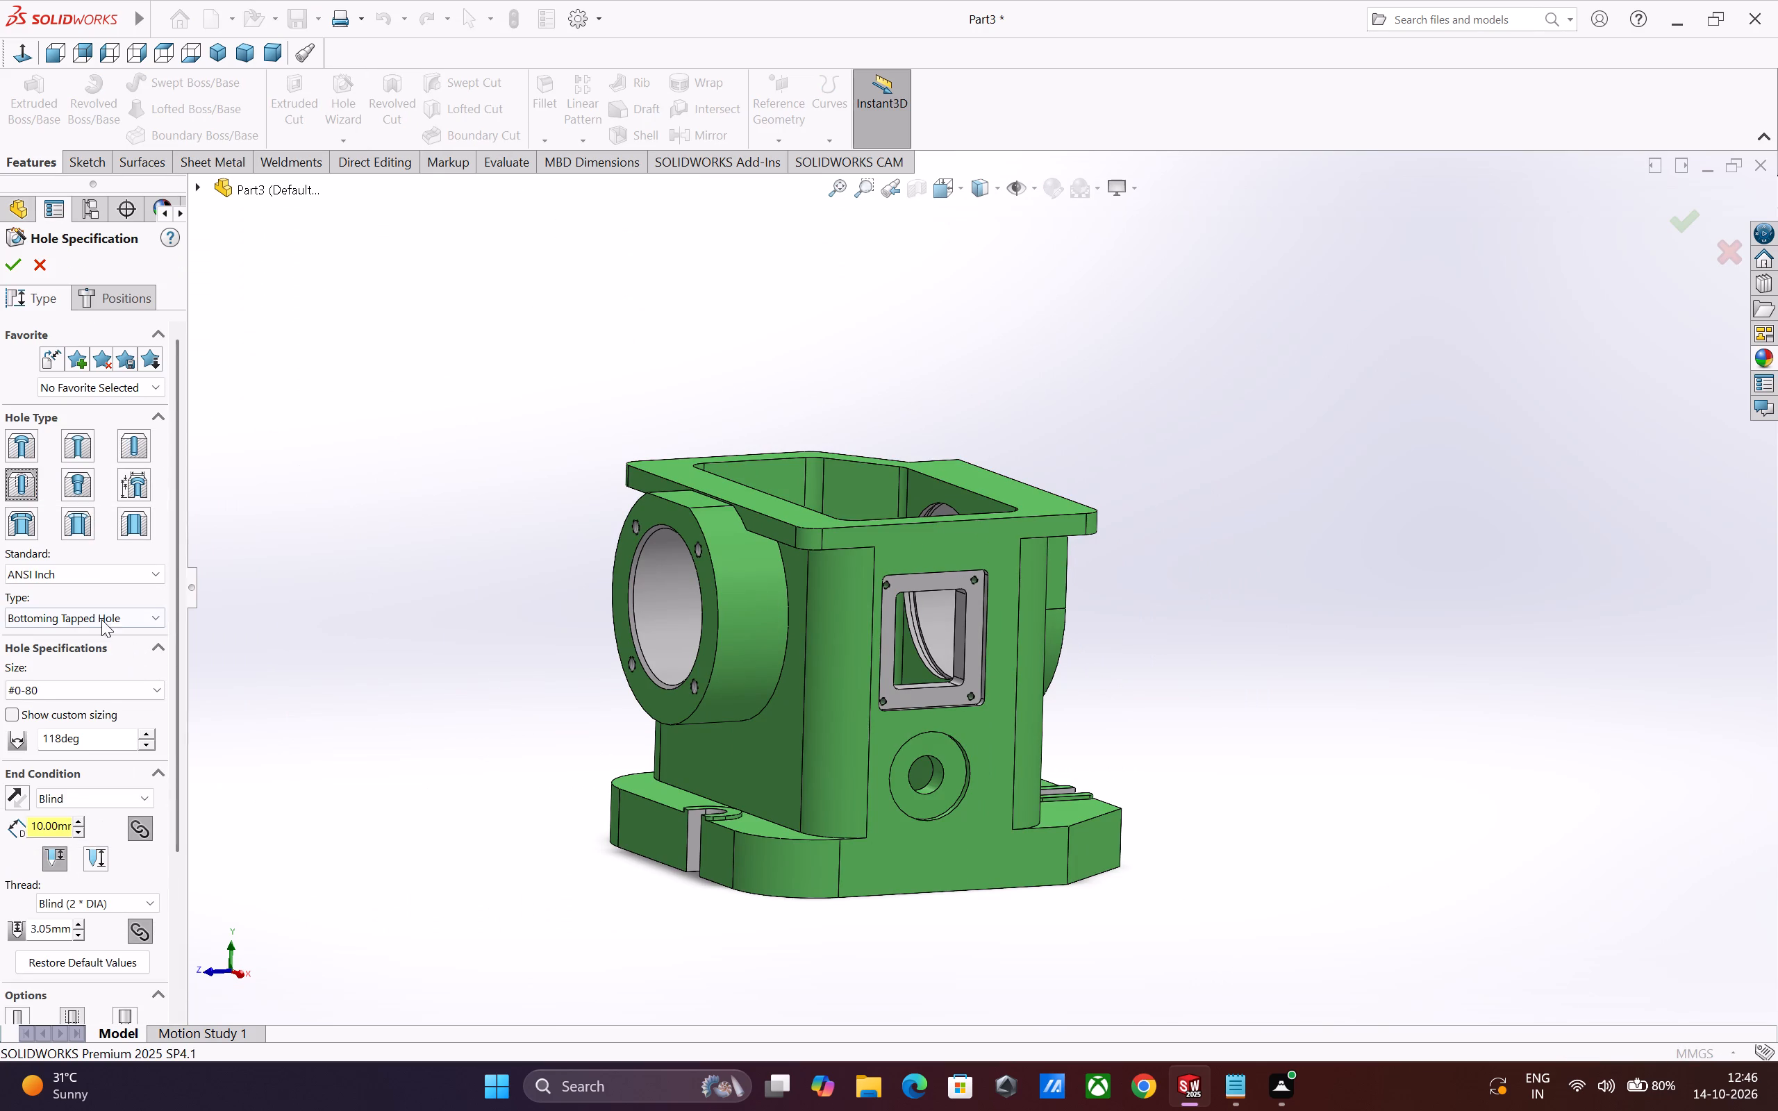
left_click(95, 580)
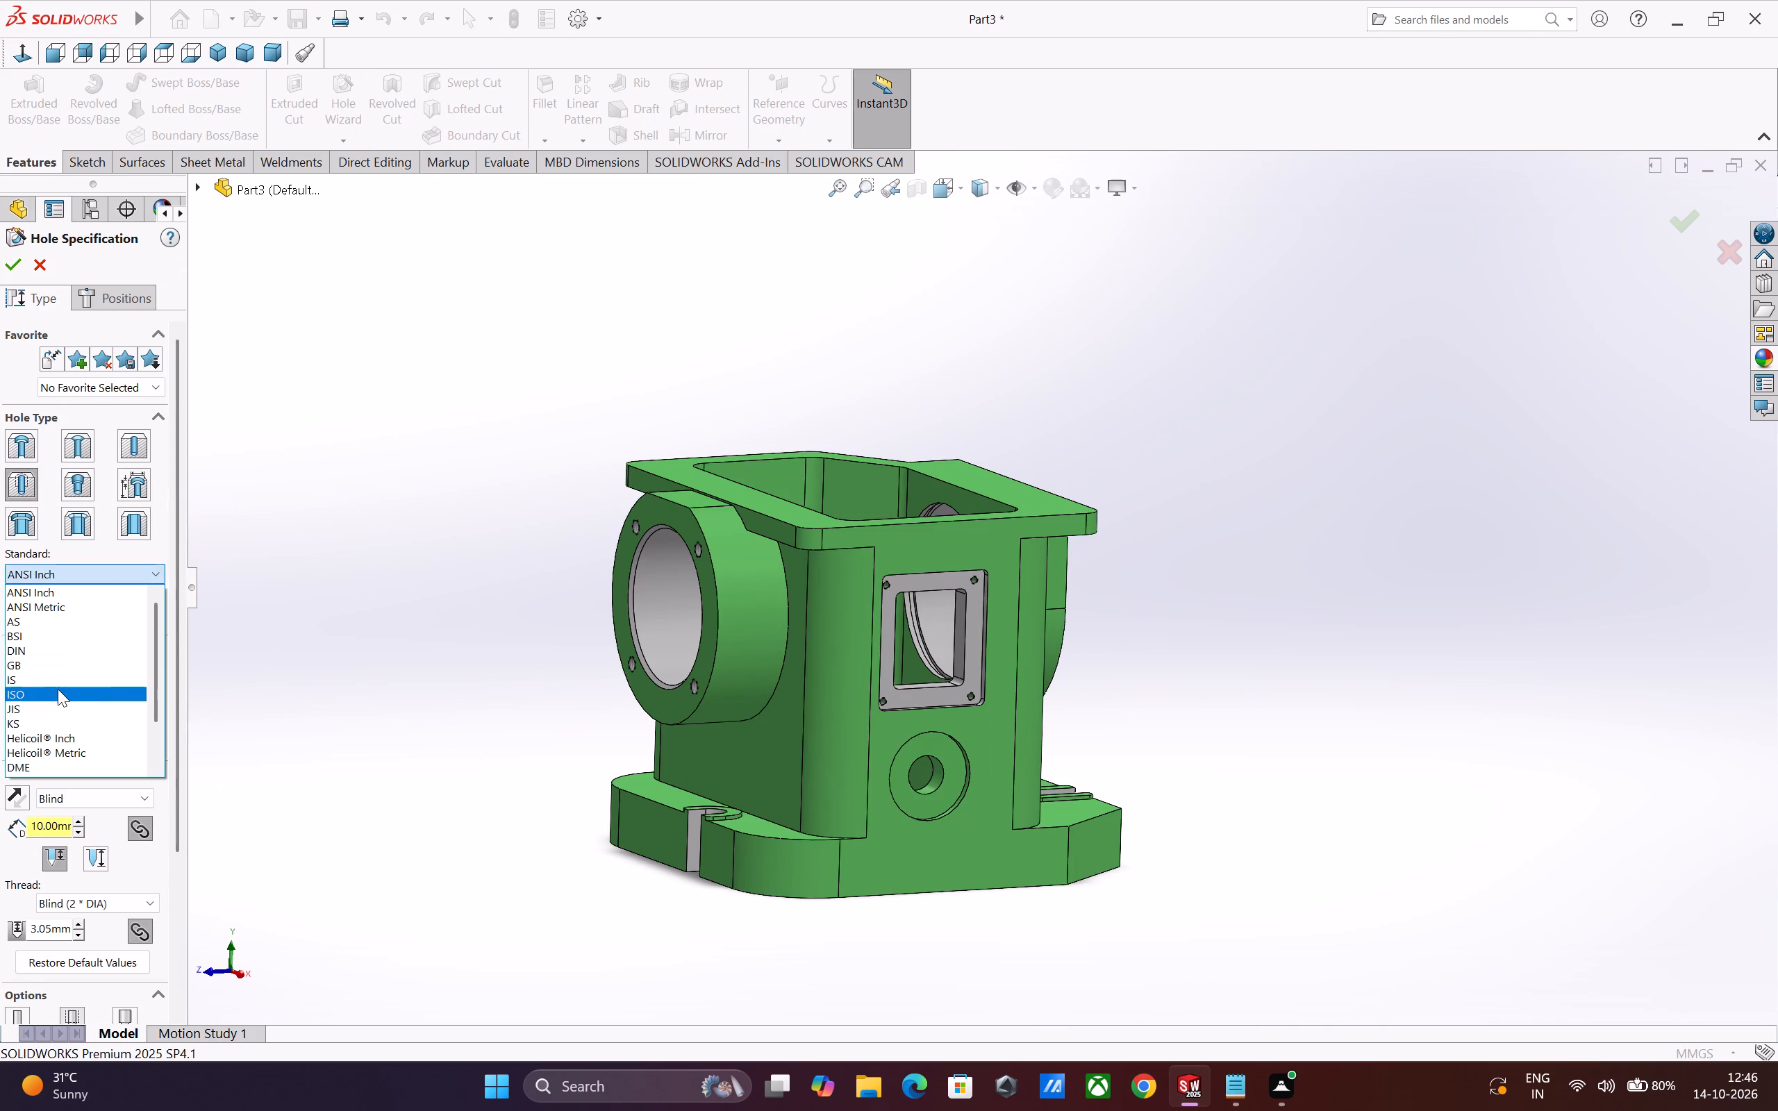
left_click(58, 692)
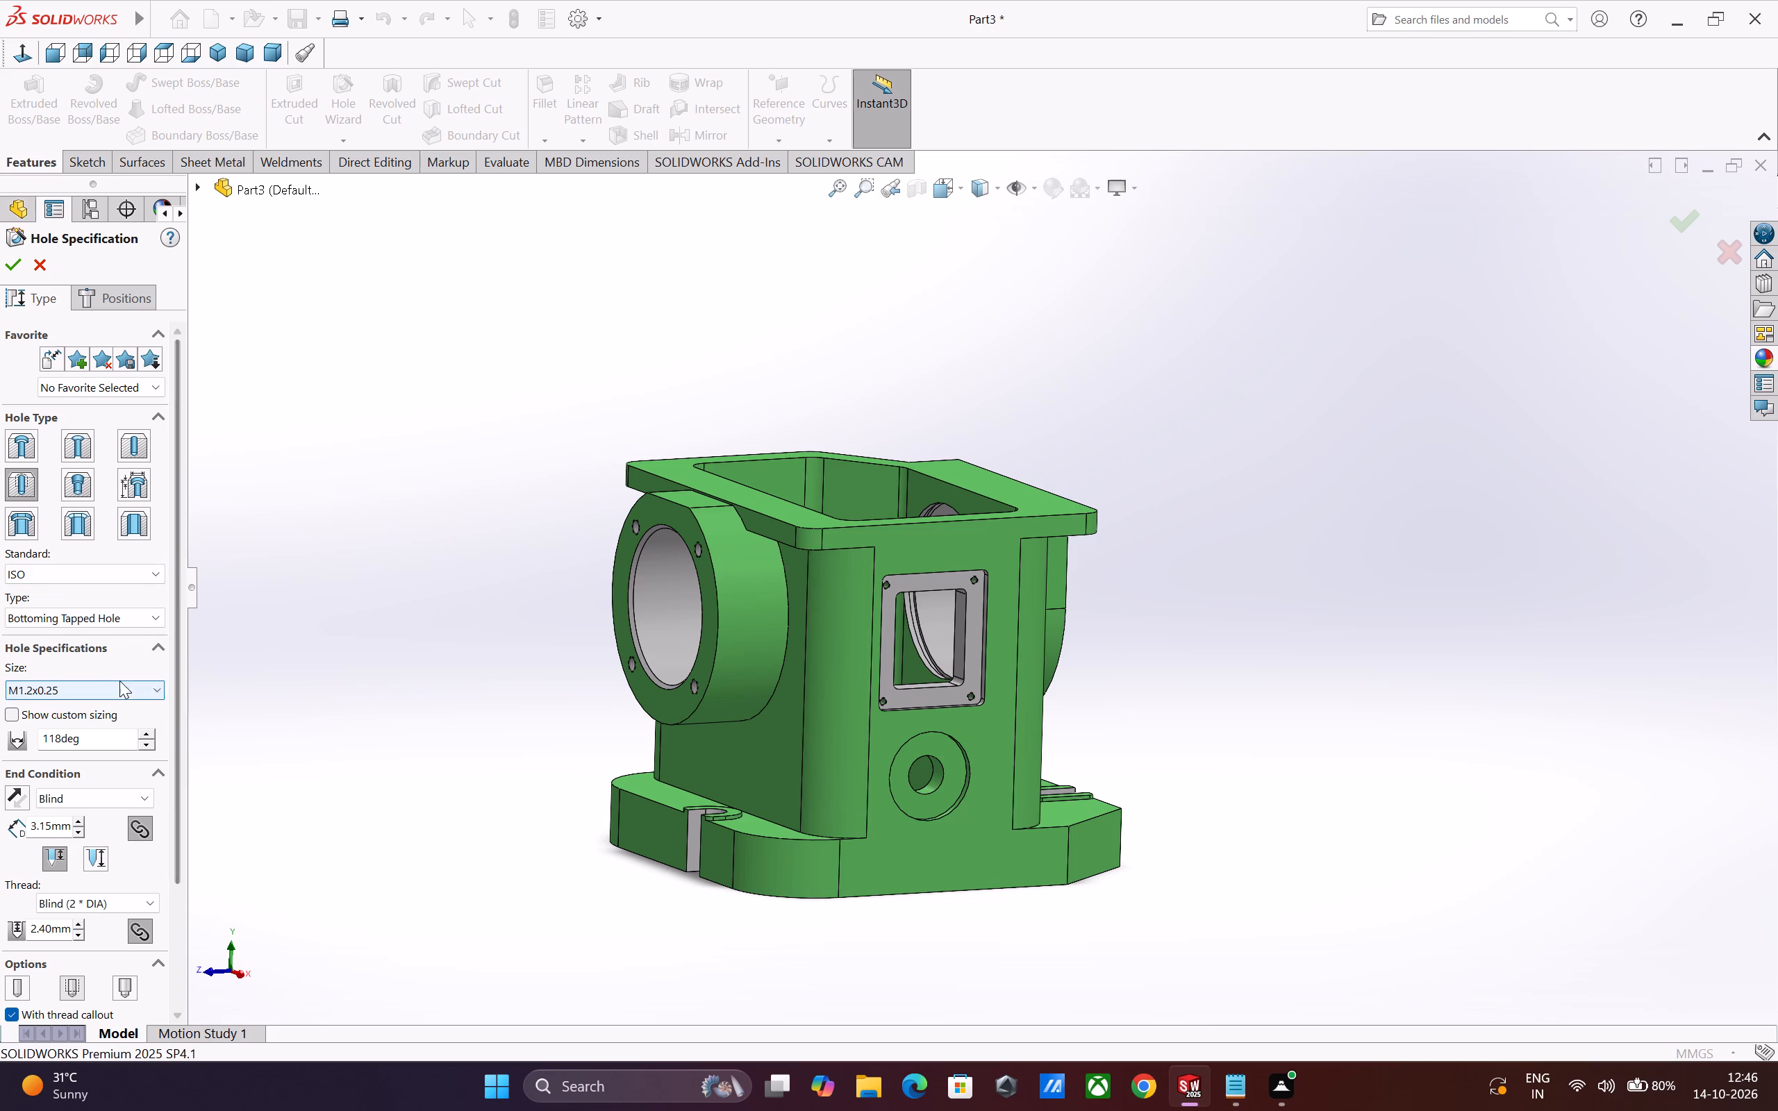
left_click(136, 617)
left_click(136, 616)
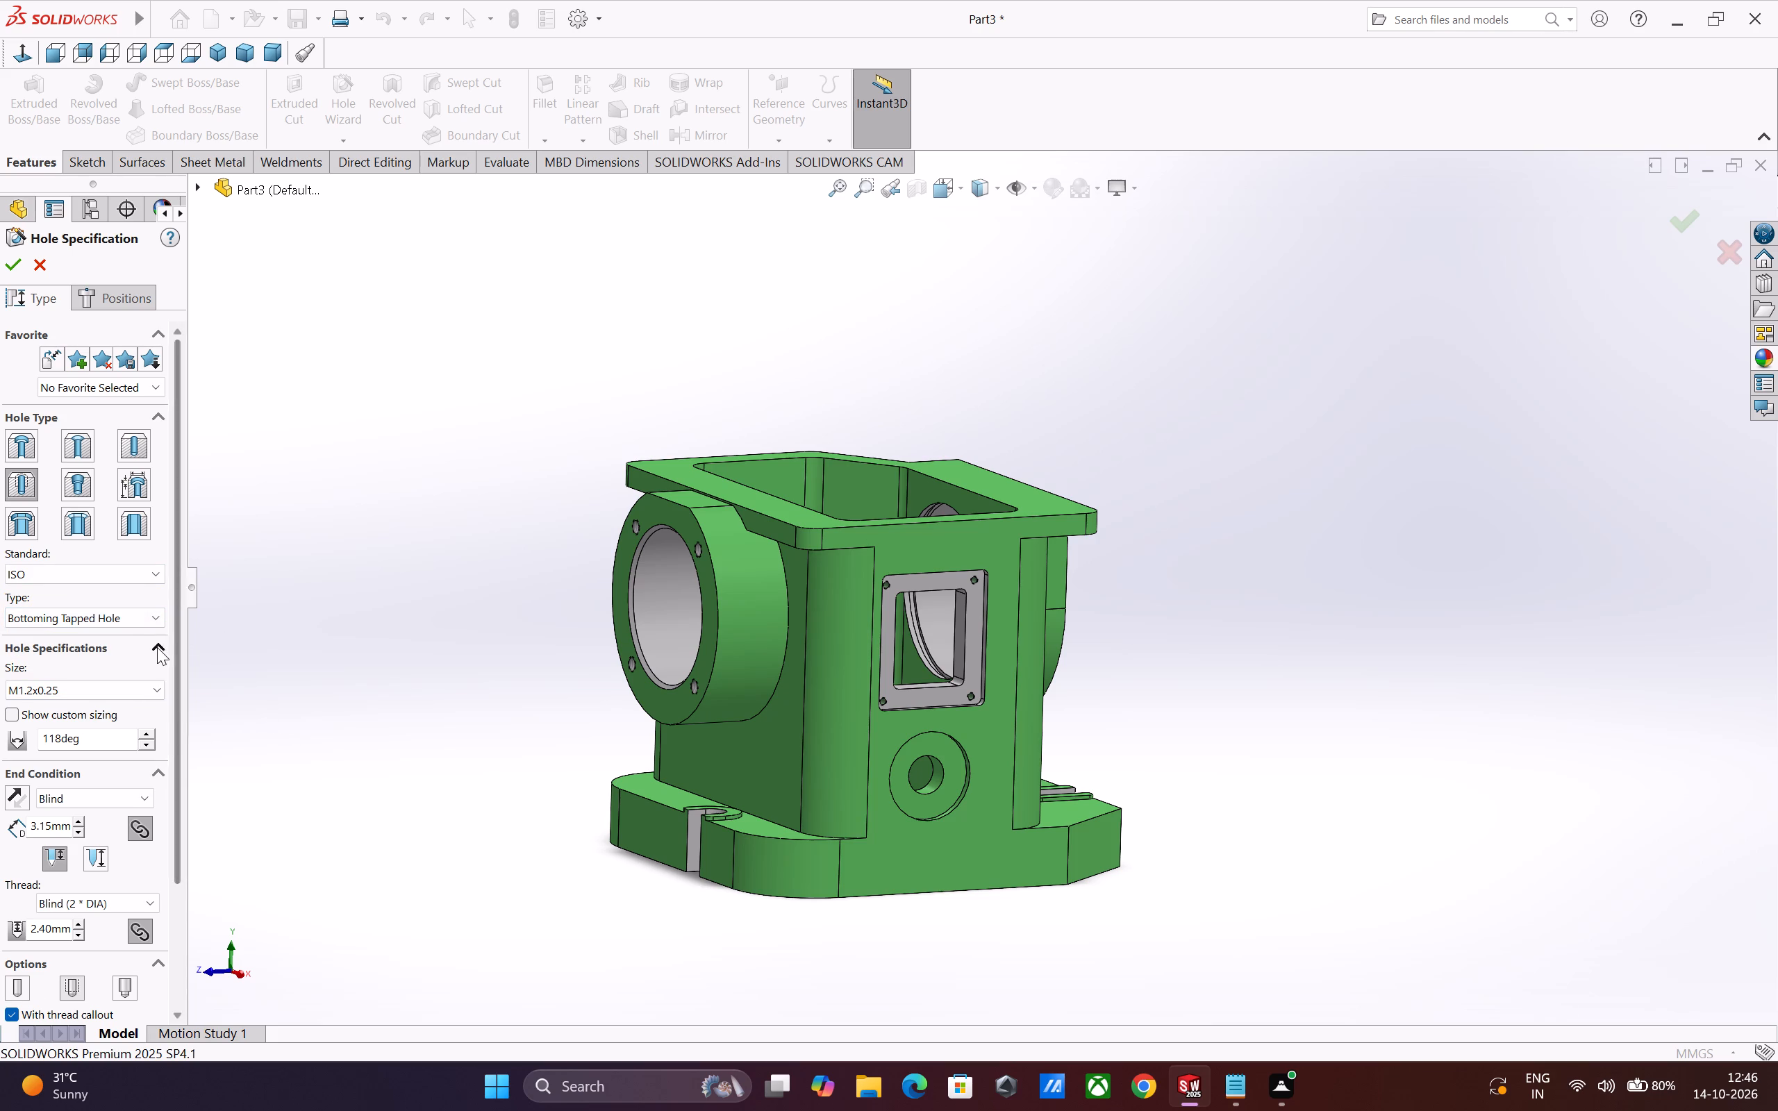
Look through the available ISO thread sizes for the bottoming tapped hole.
left_click(105, 690)
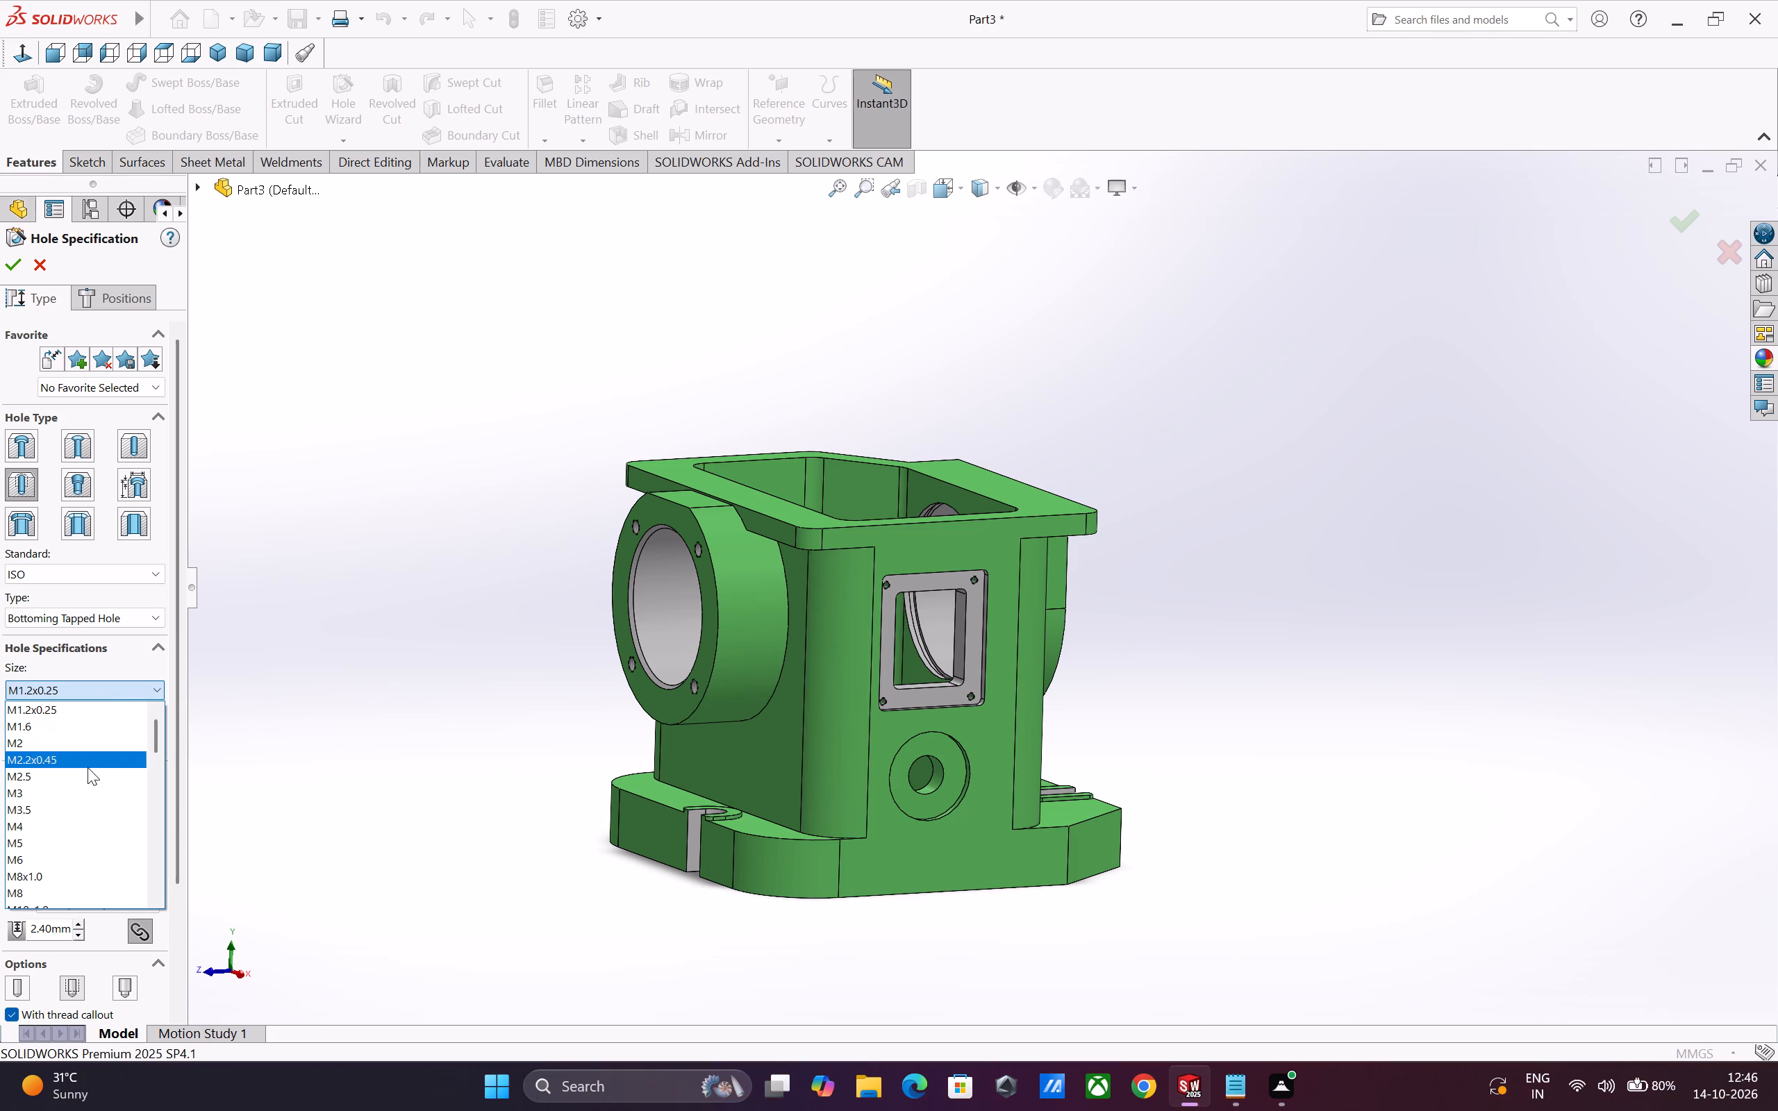
scroll(88, 808, "down", 1)
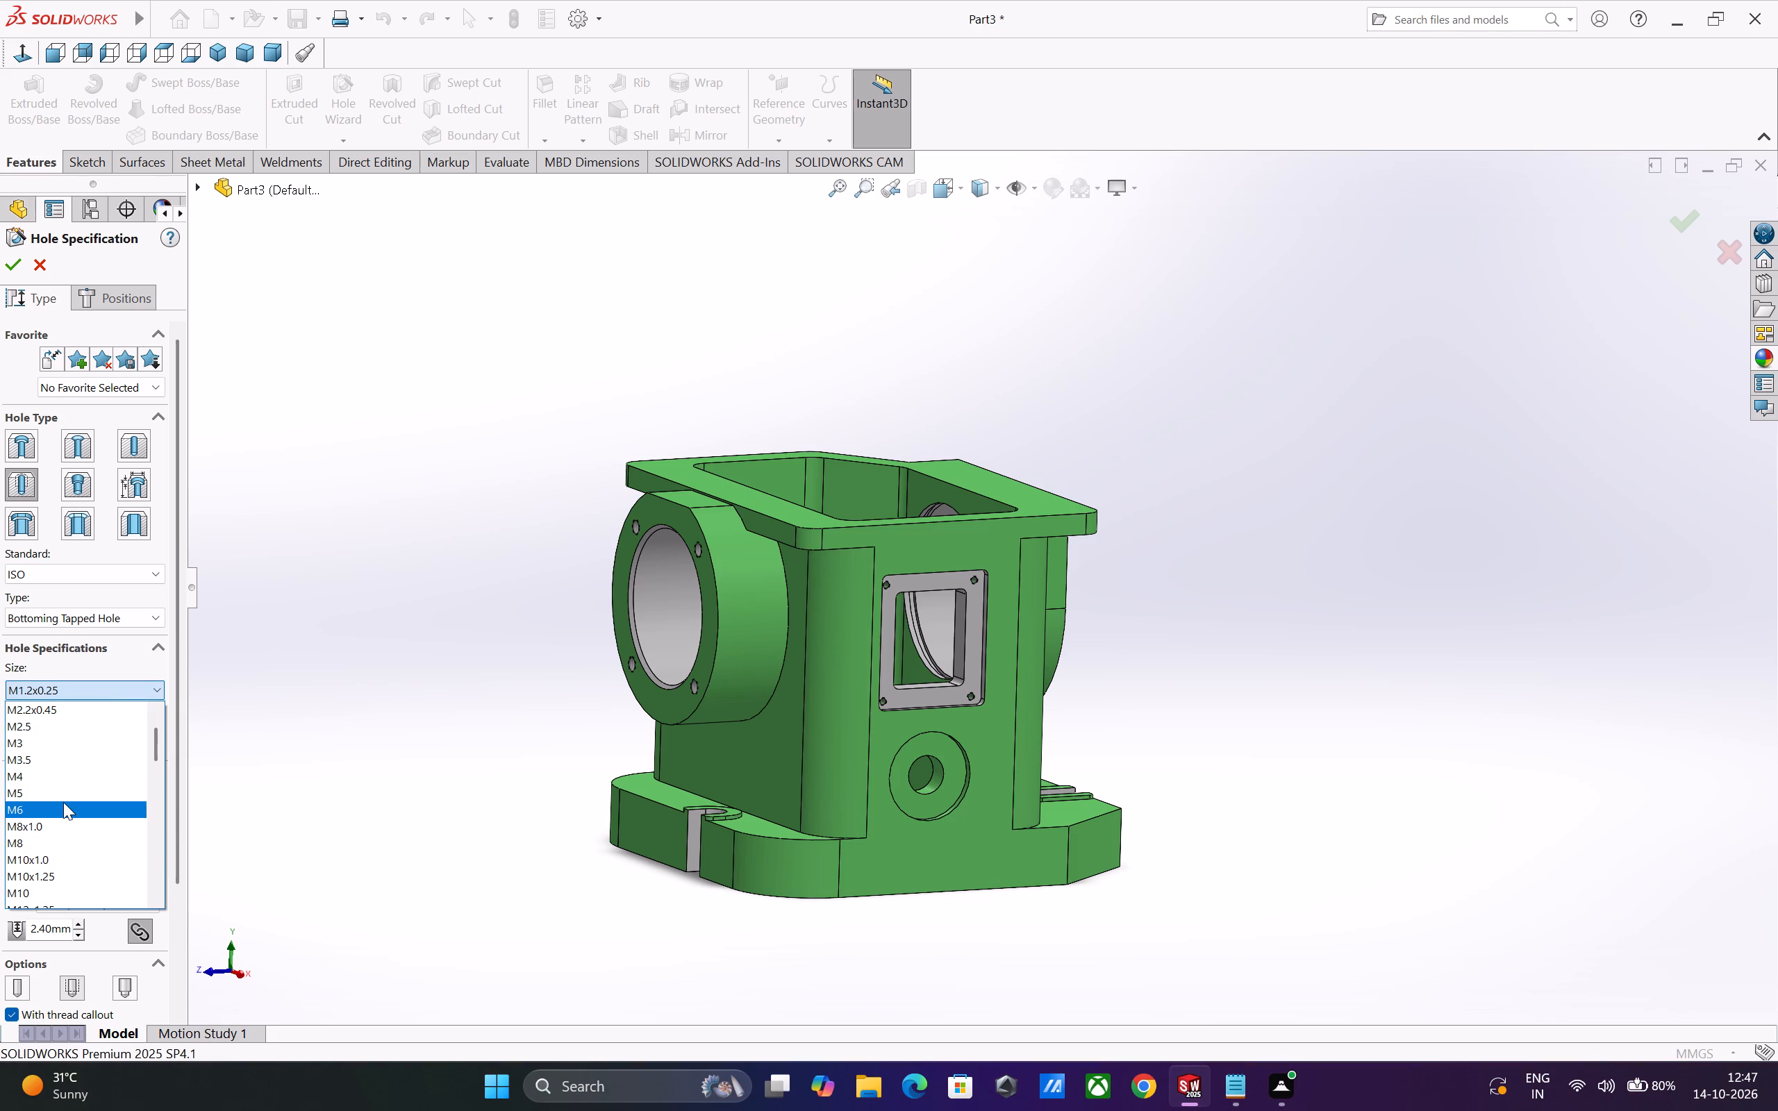
scroll(63, 802, "down", 3)
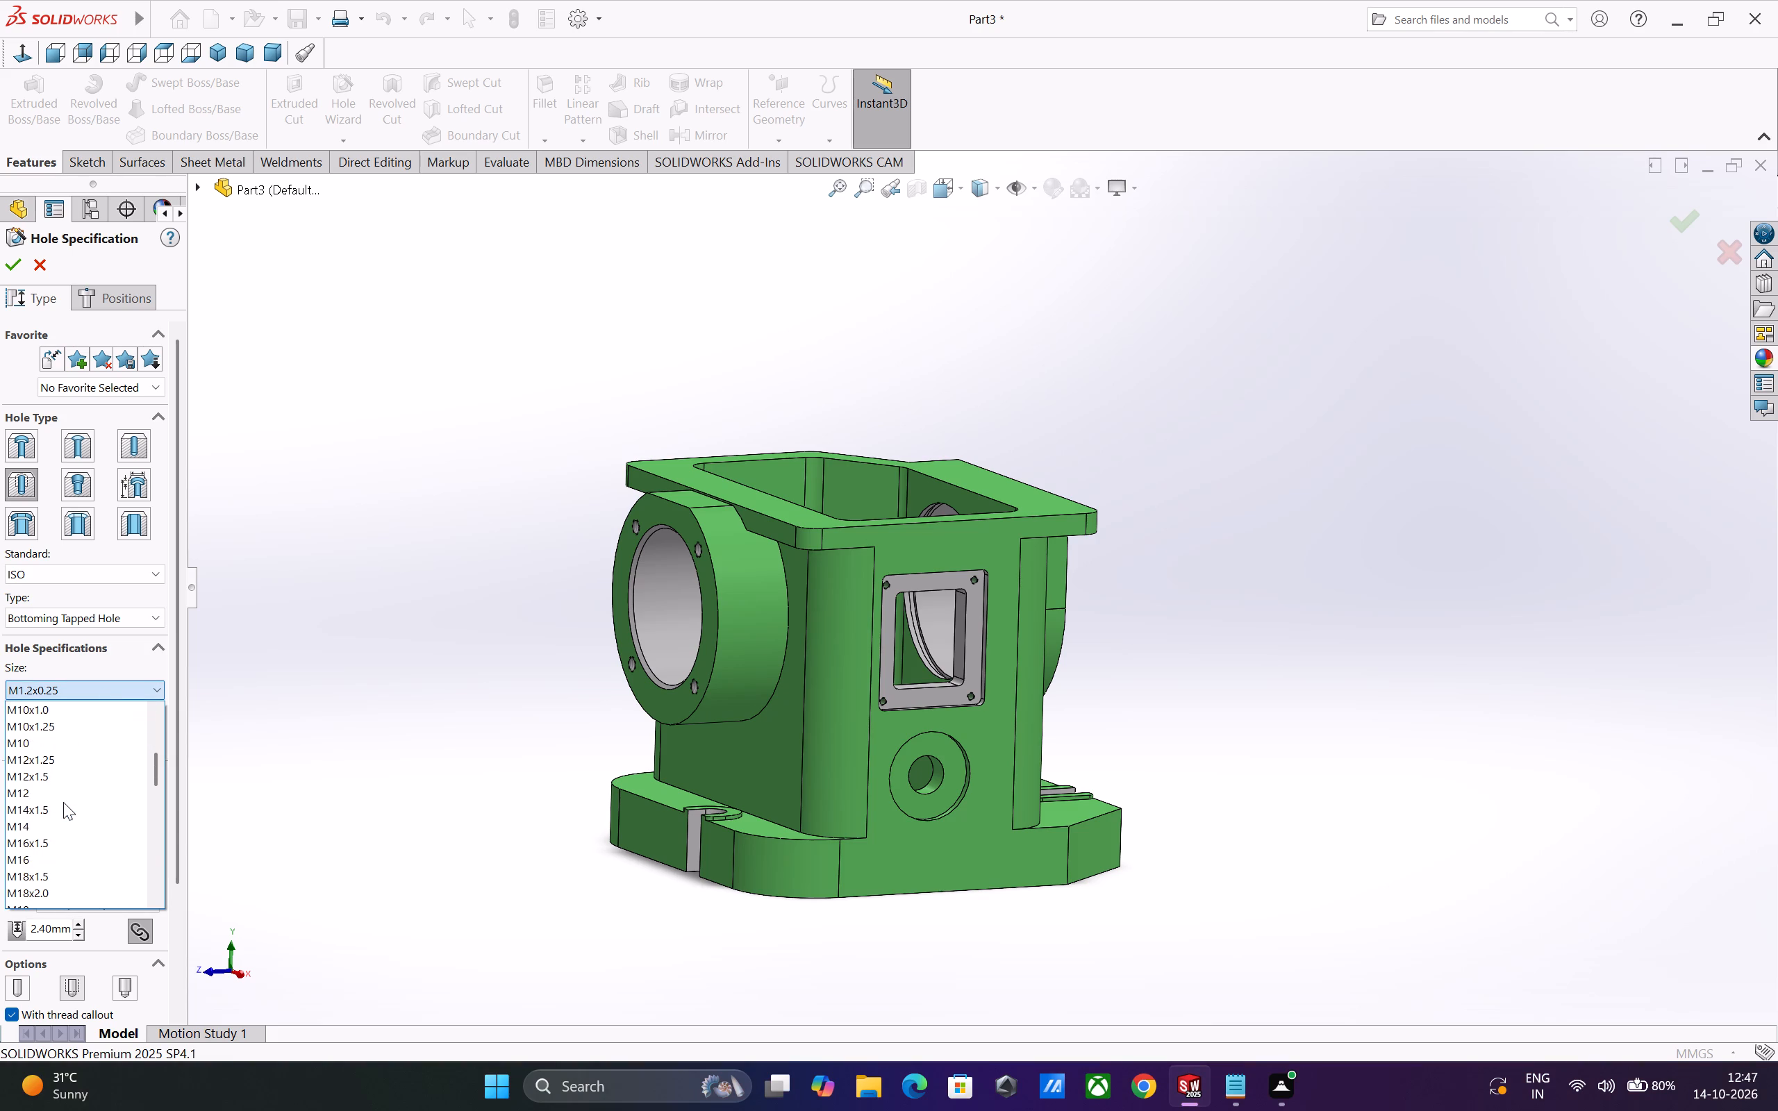
scroll(63, 802, "down", 2)
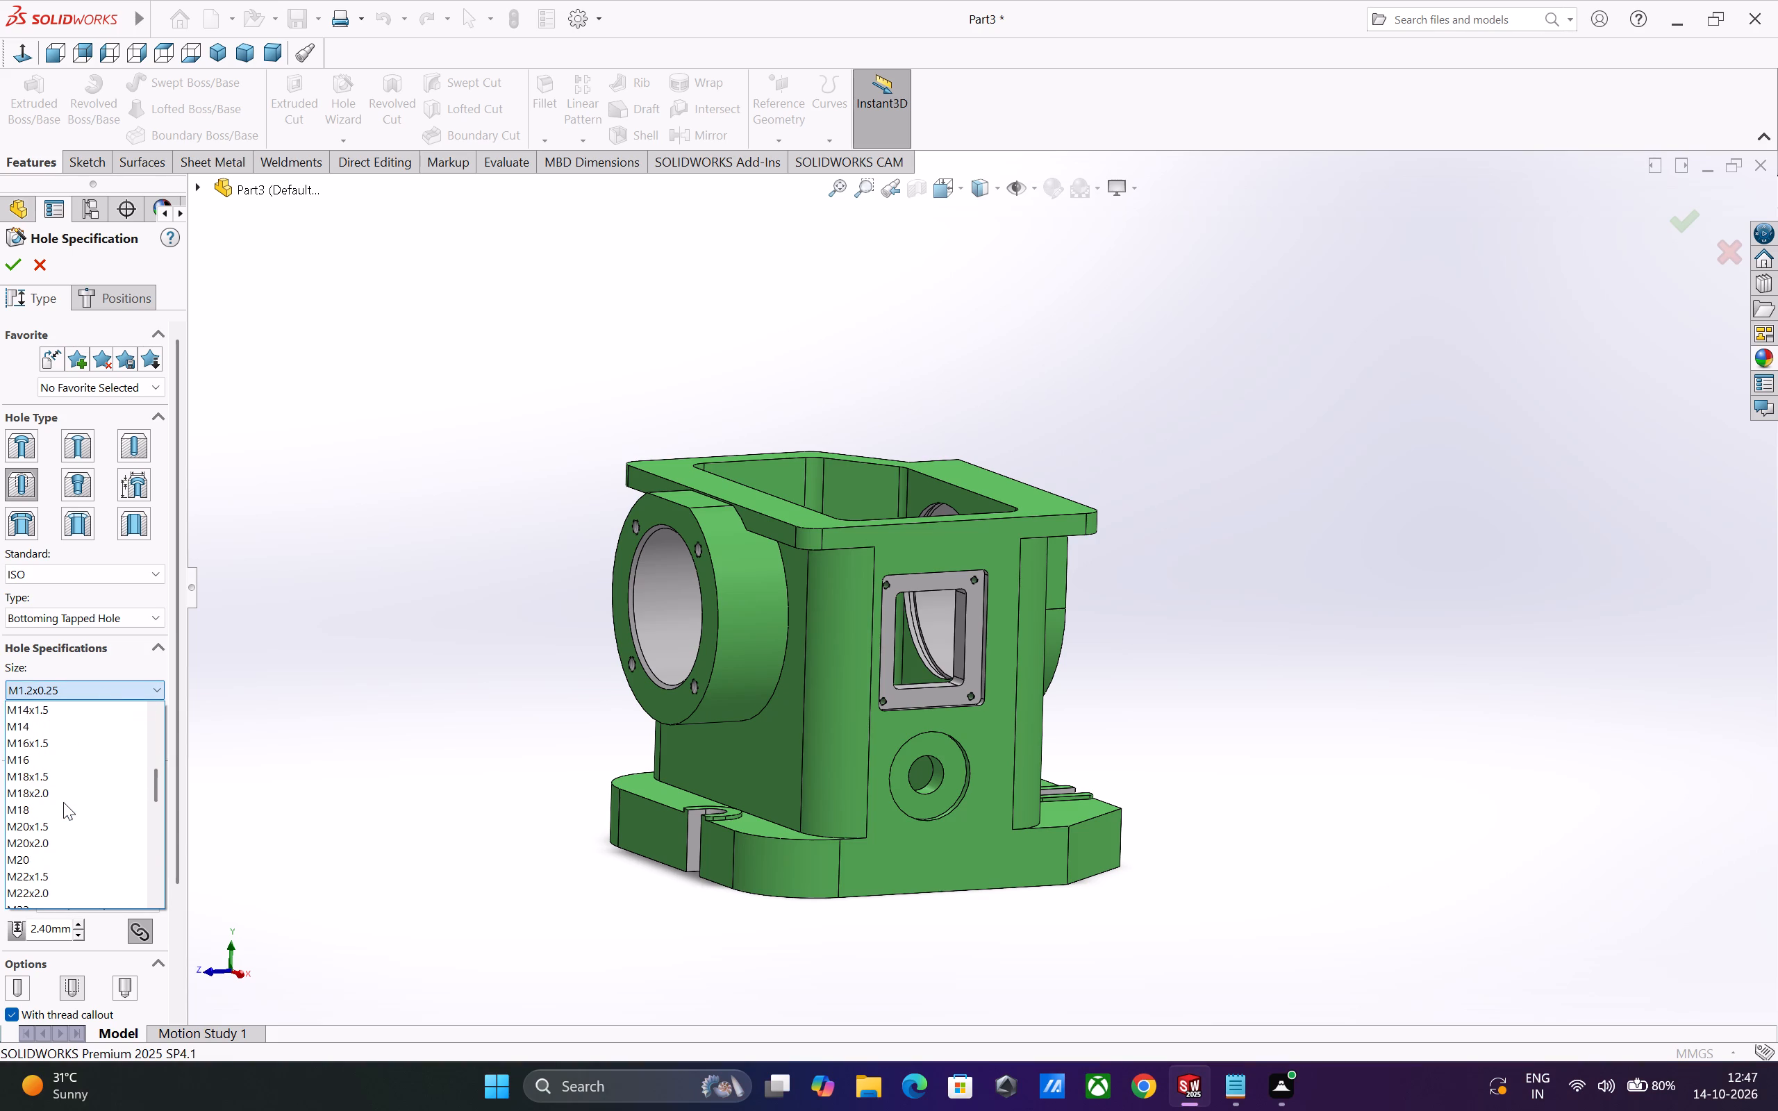
scroll(63, 802, "down", 1)
scroll(63, 802, "up", 1)
scroll(63, 802, "down", 2)
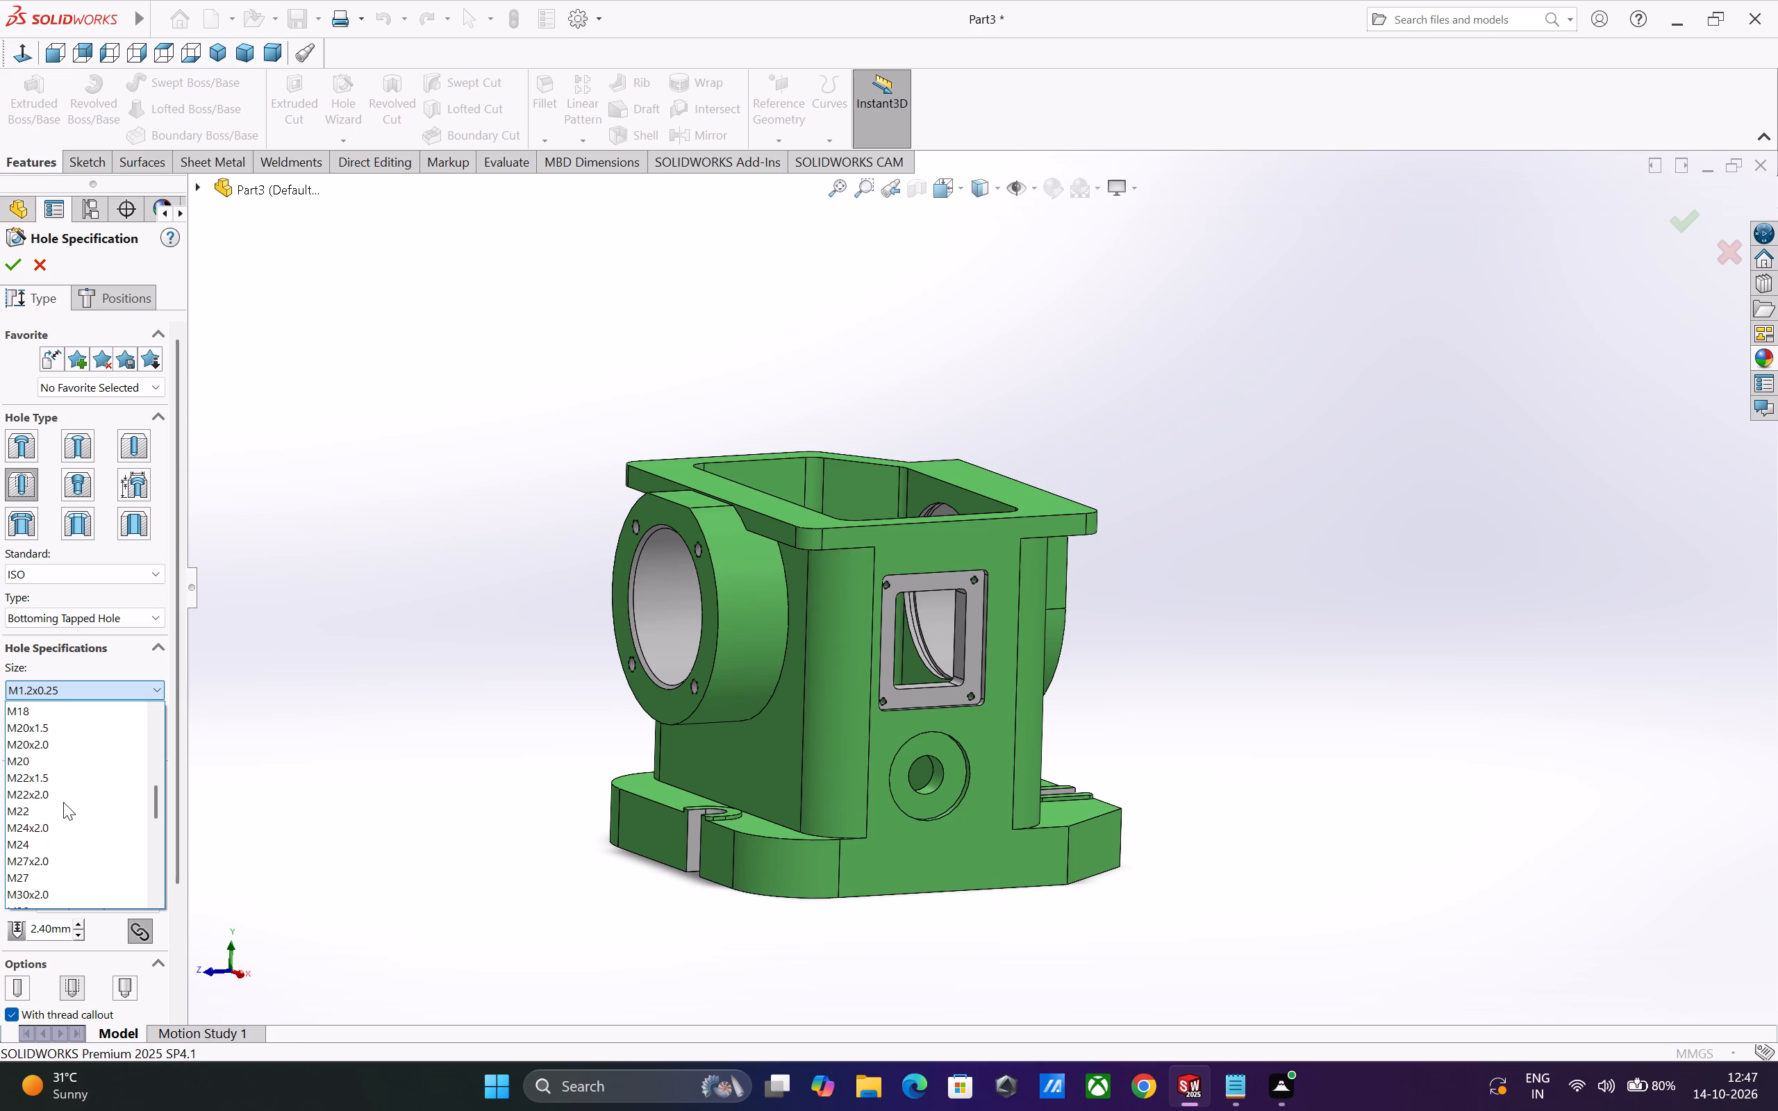
scroll(63, 802, "down", 3)
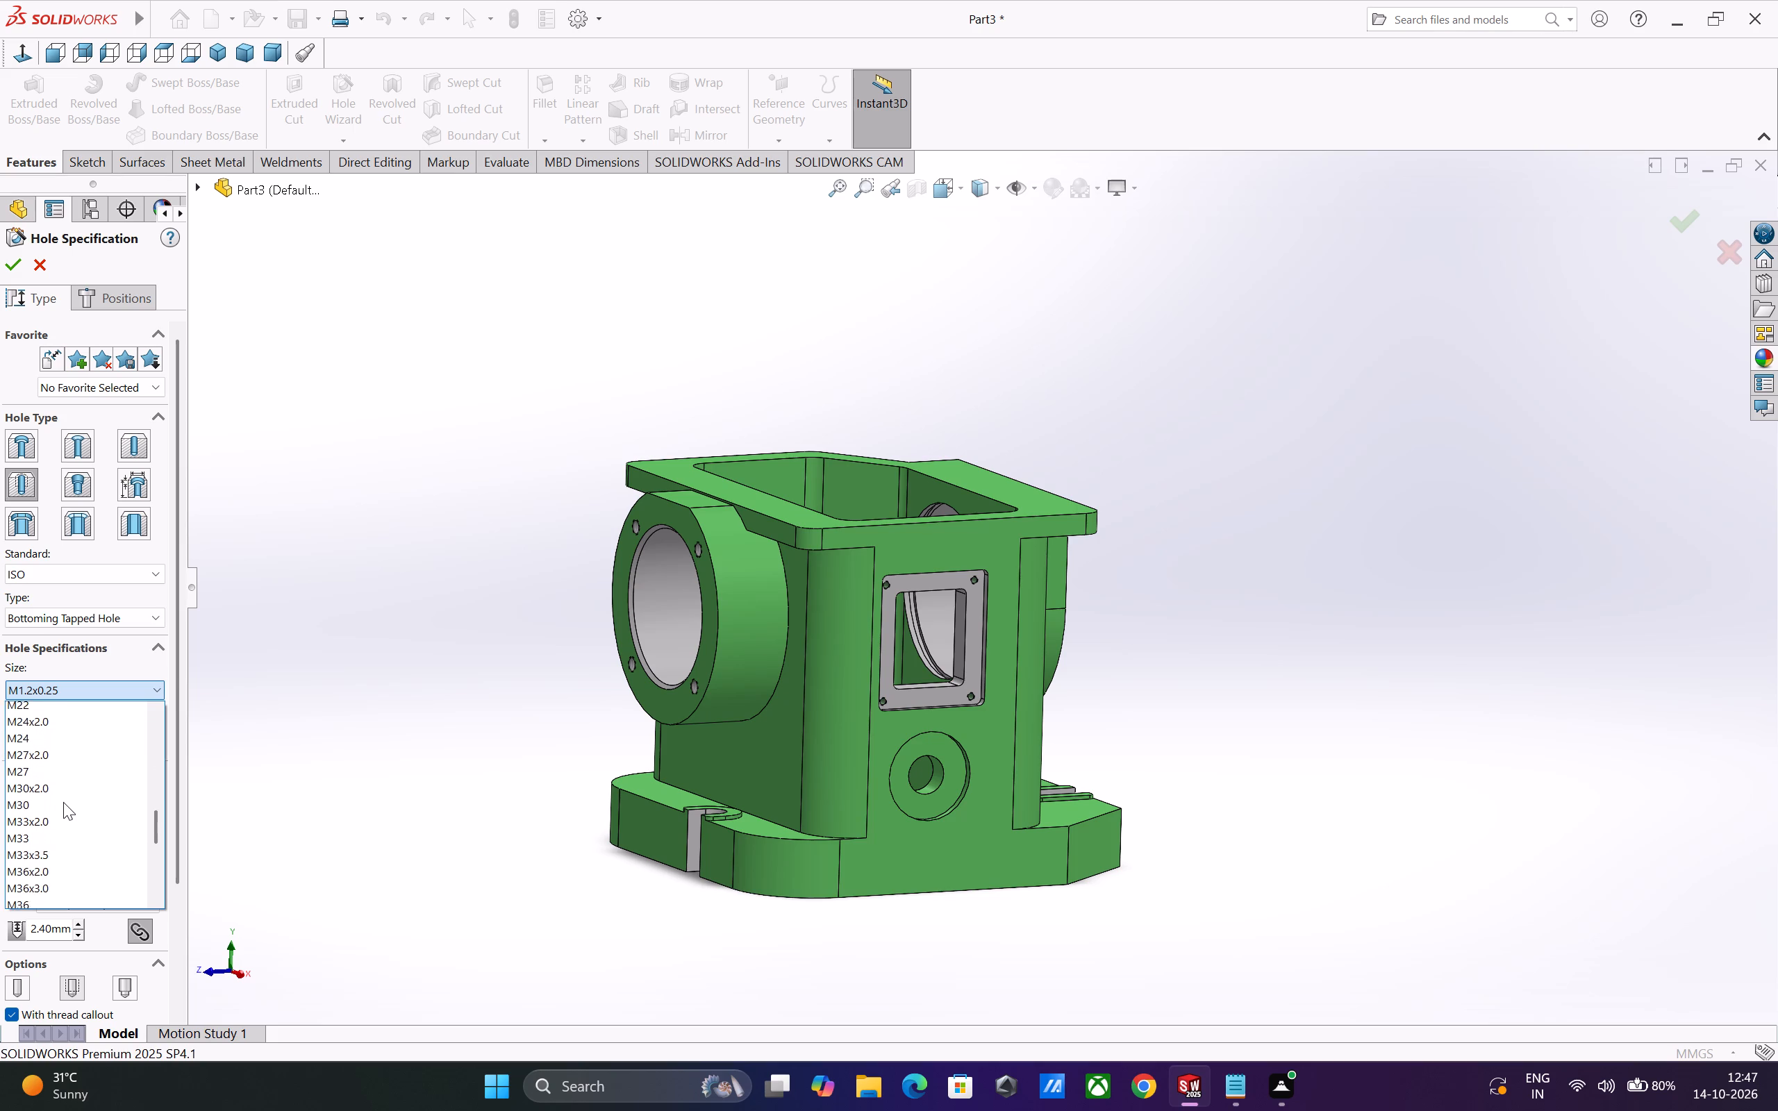
scroll(63, 802, "down", 3)
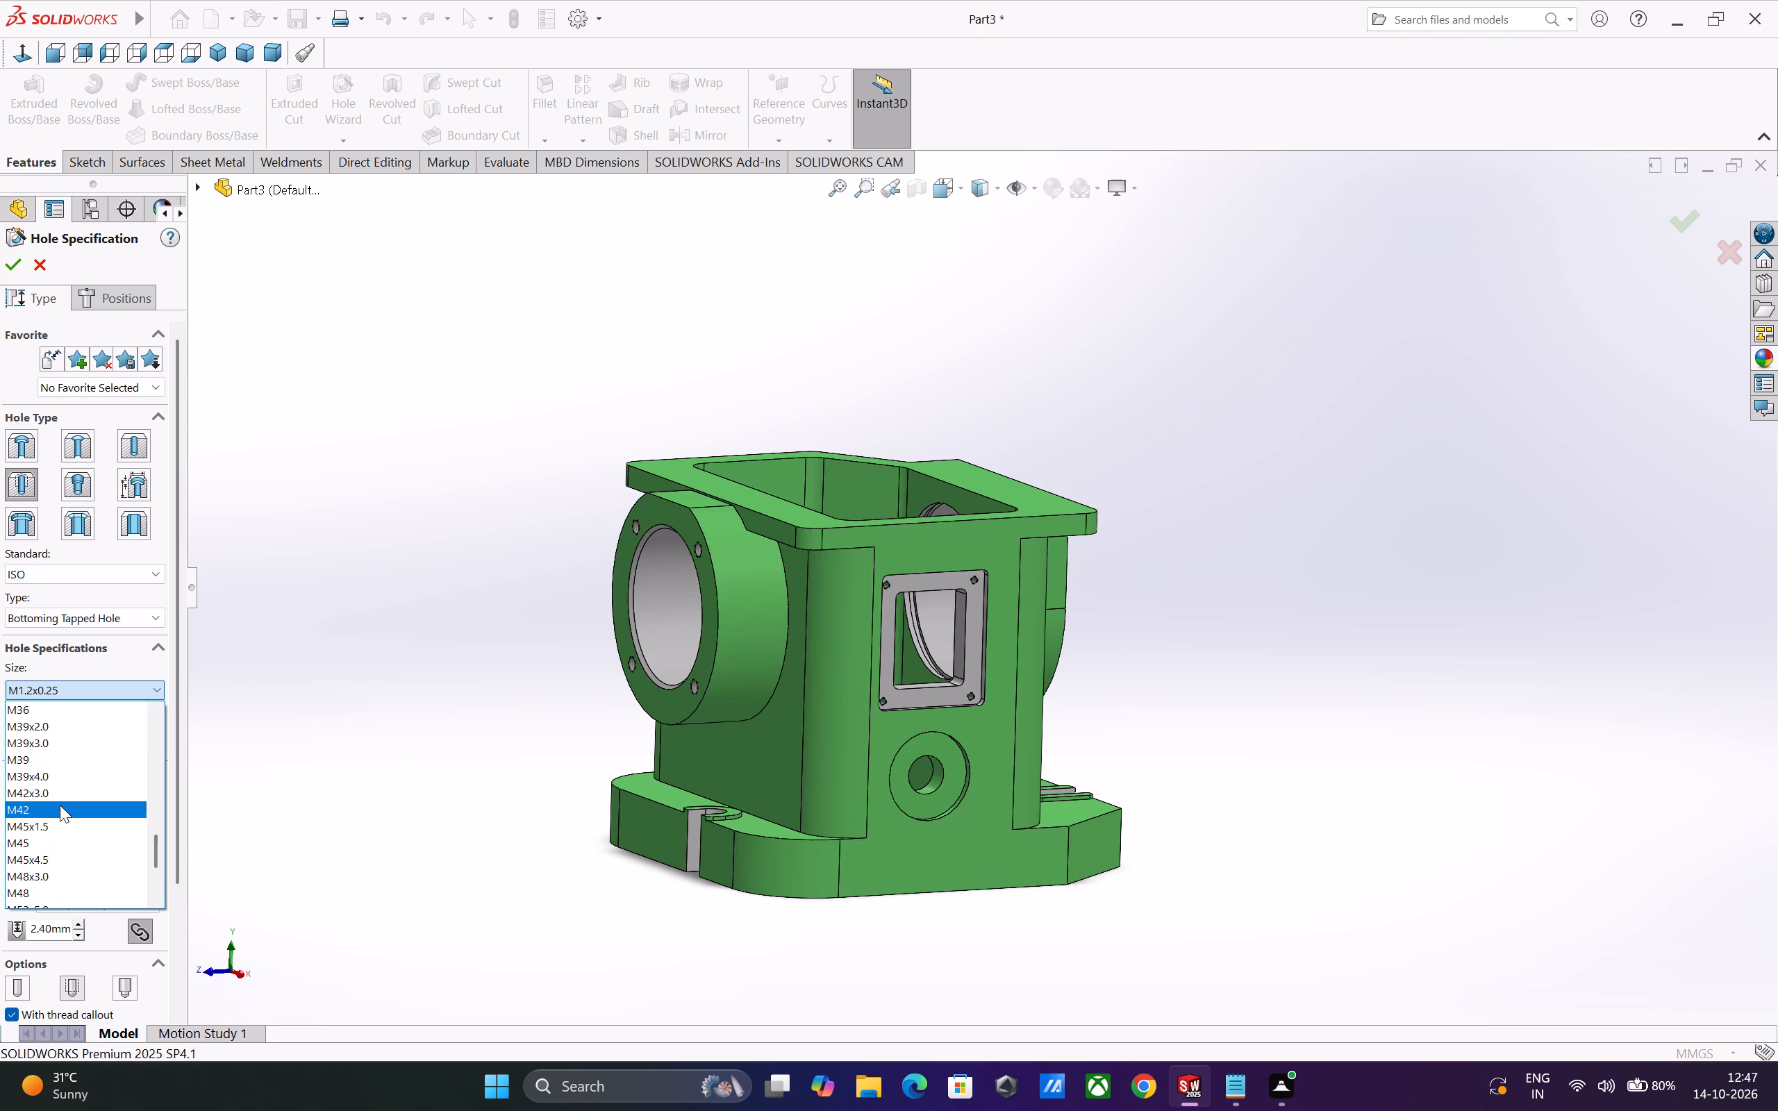
scroll(52, 835, "down", 4)
scroll(49, 855, "up", 2)
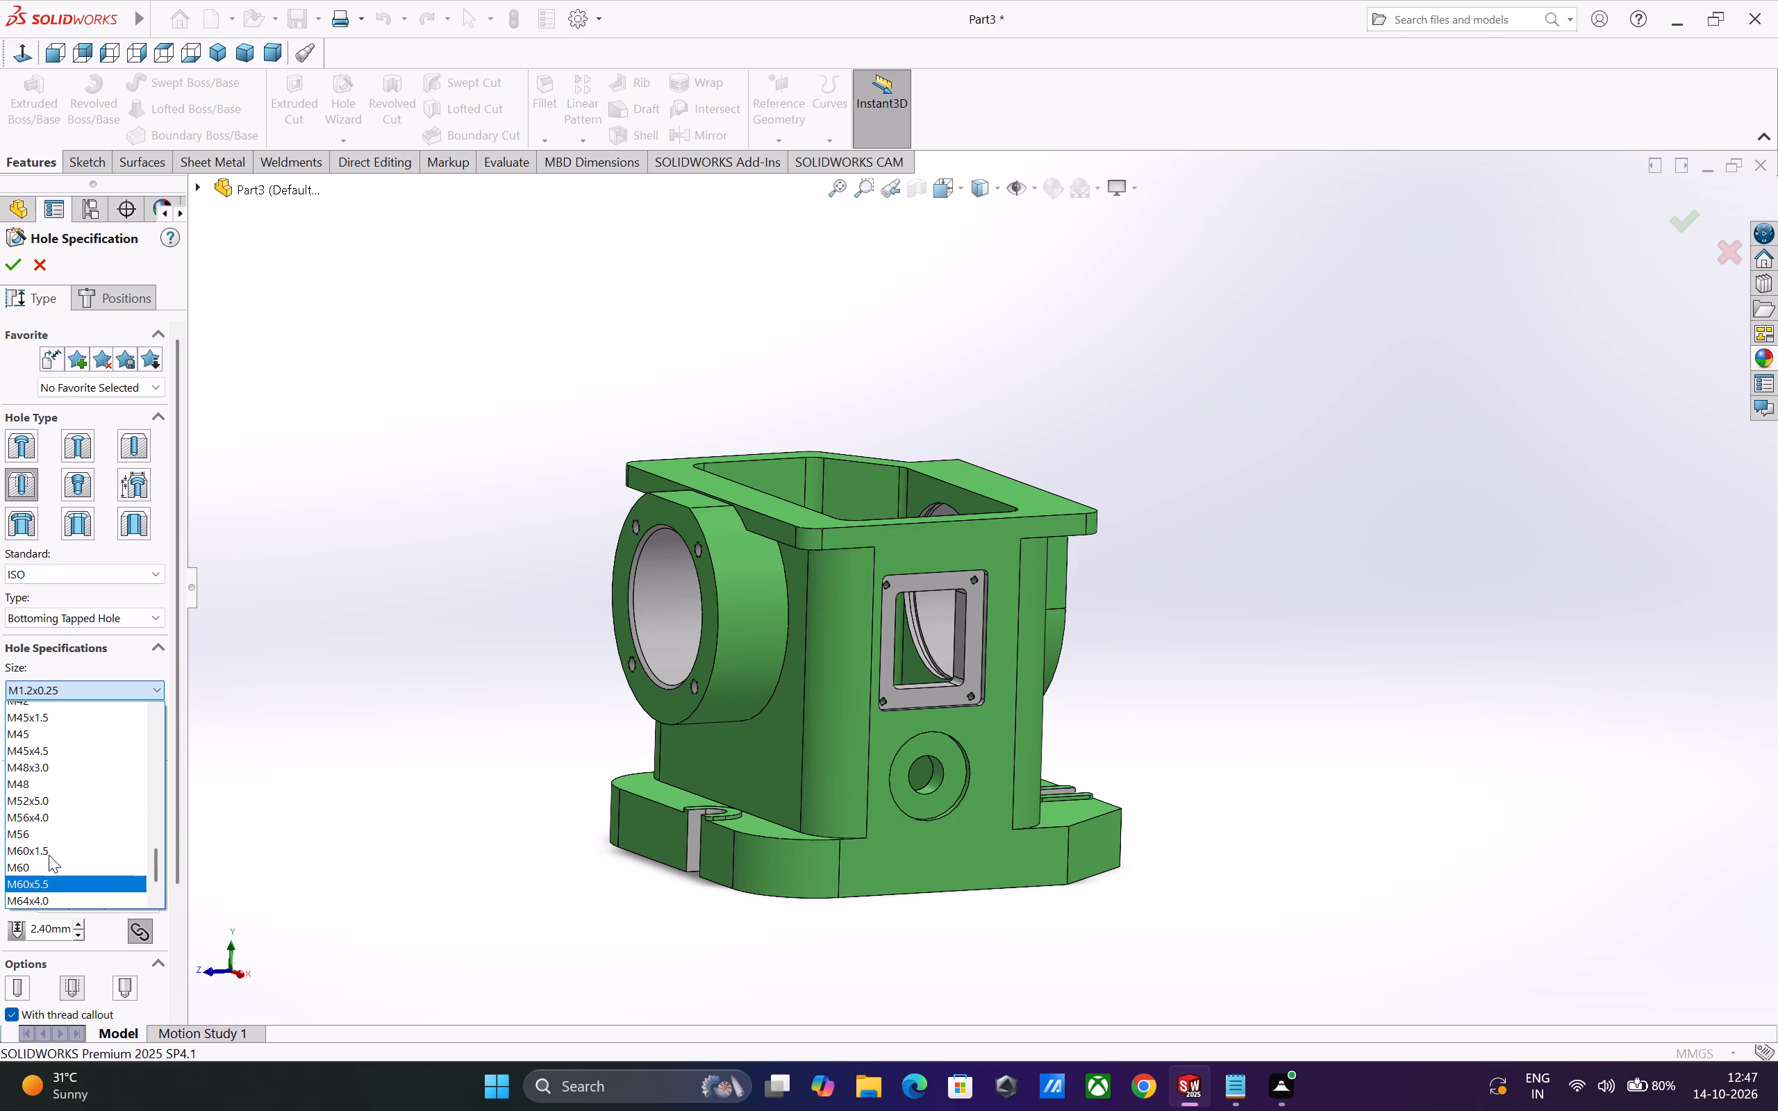
scroll(40, 849, "up", 5)
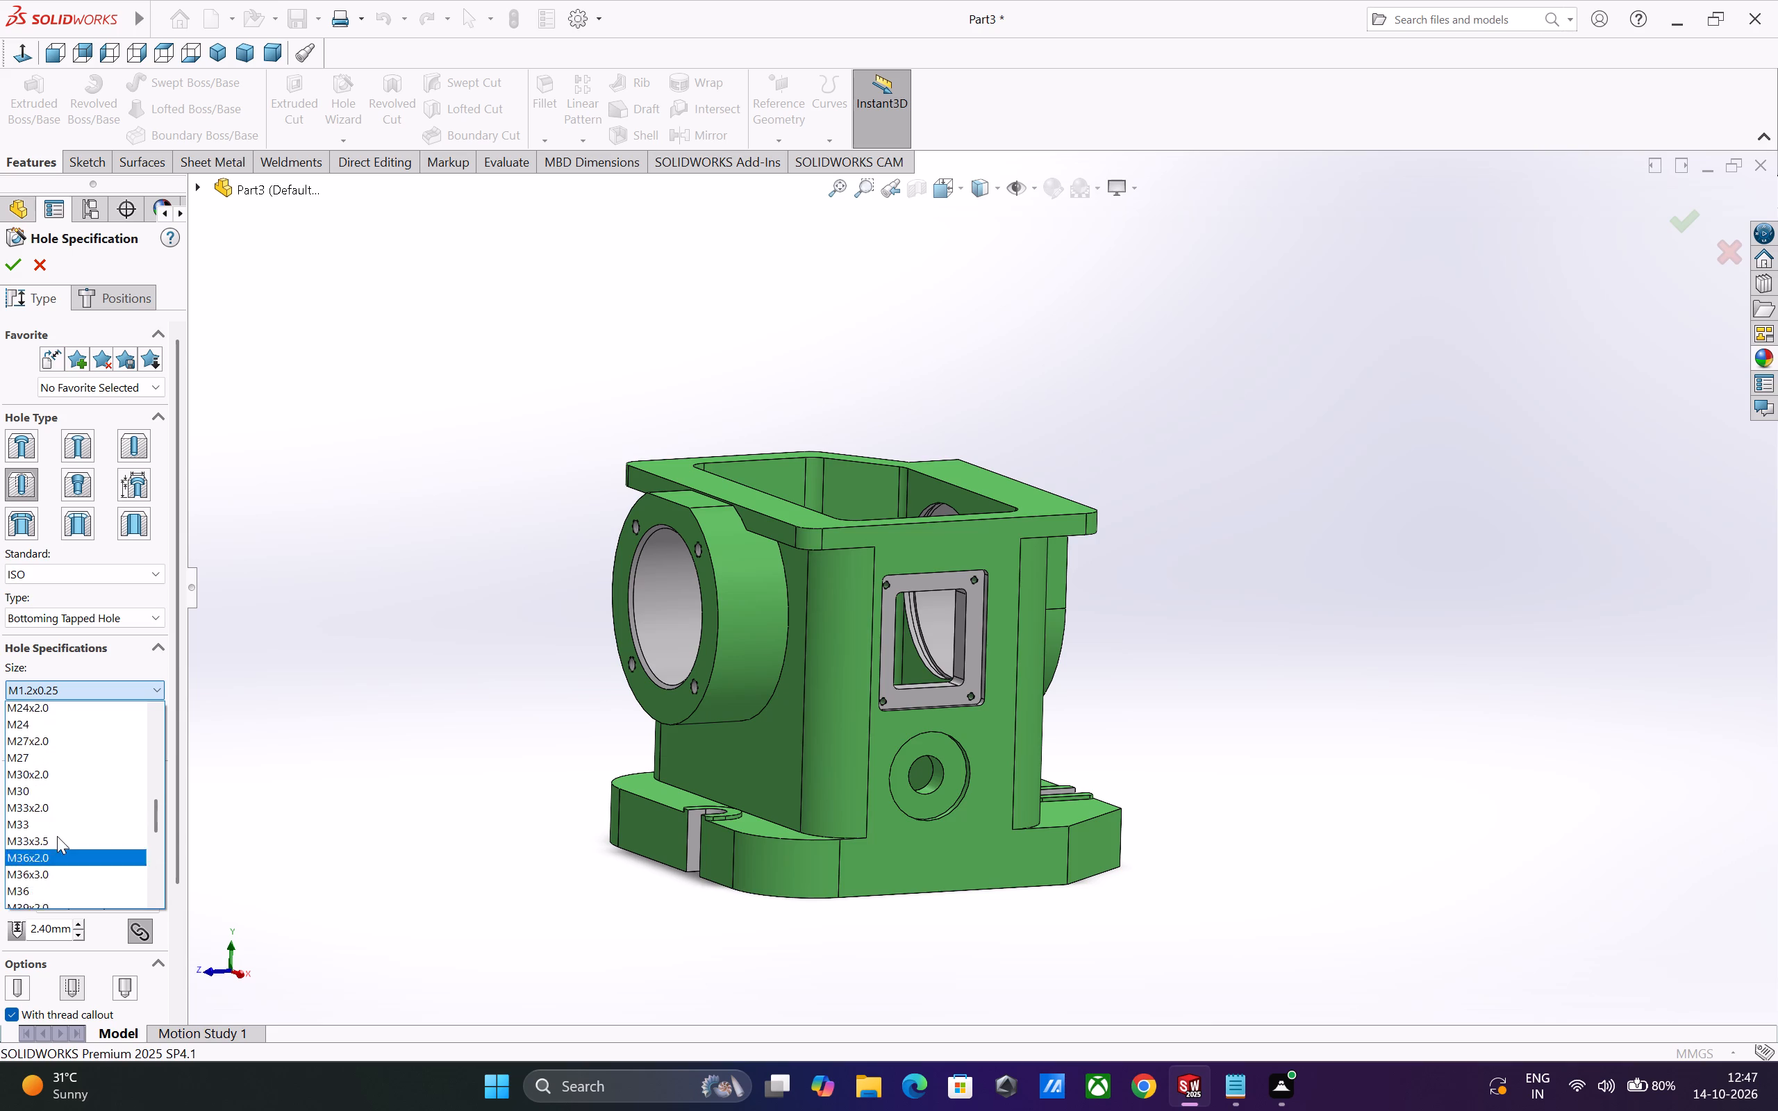
scroll(57, 836, "up", 3)
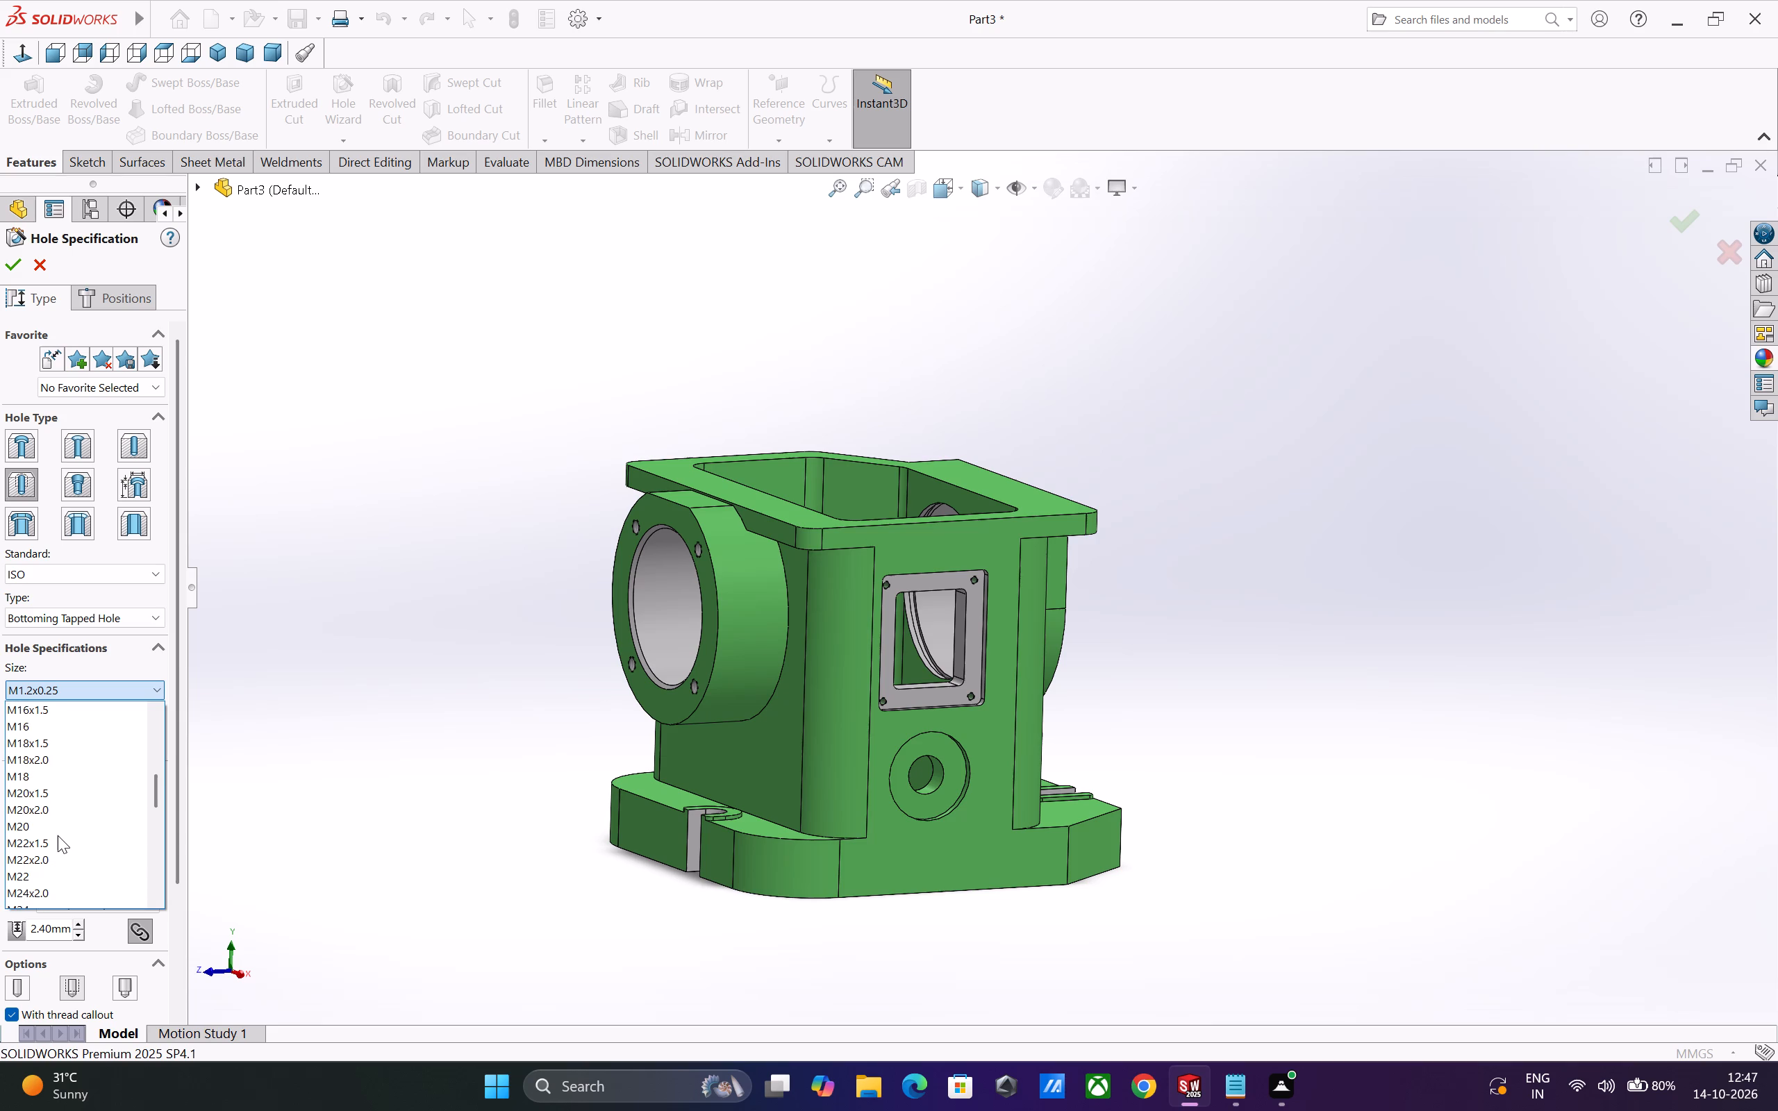
Change the hole type from bottoming to Tapped hole and set its size to M4.
left_click(127, 625)
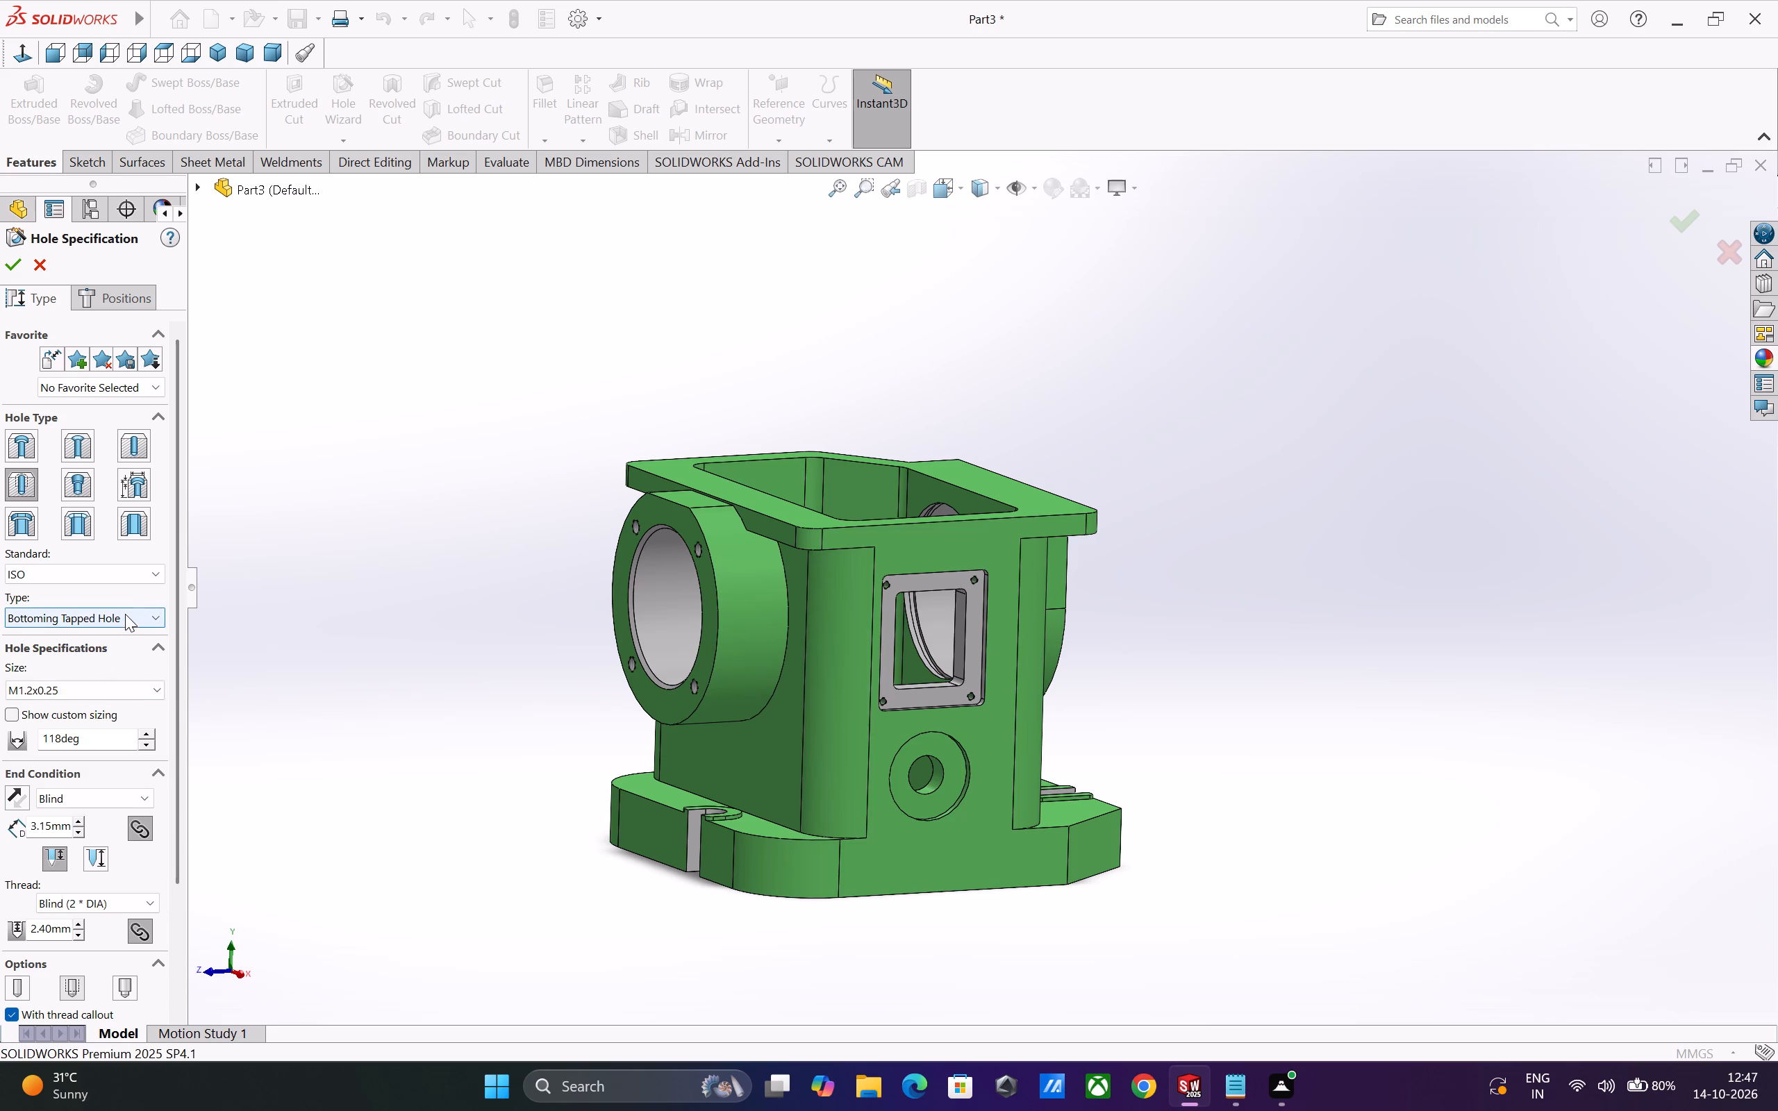
left_click(125, 620)
left_click(90, 672)
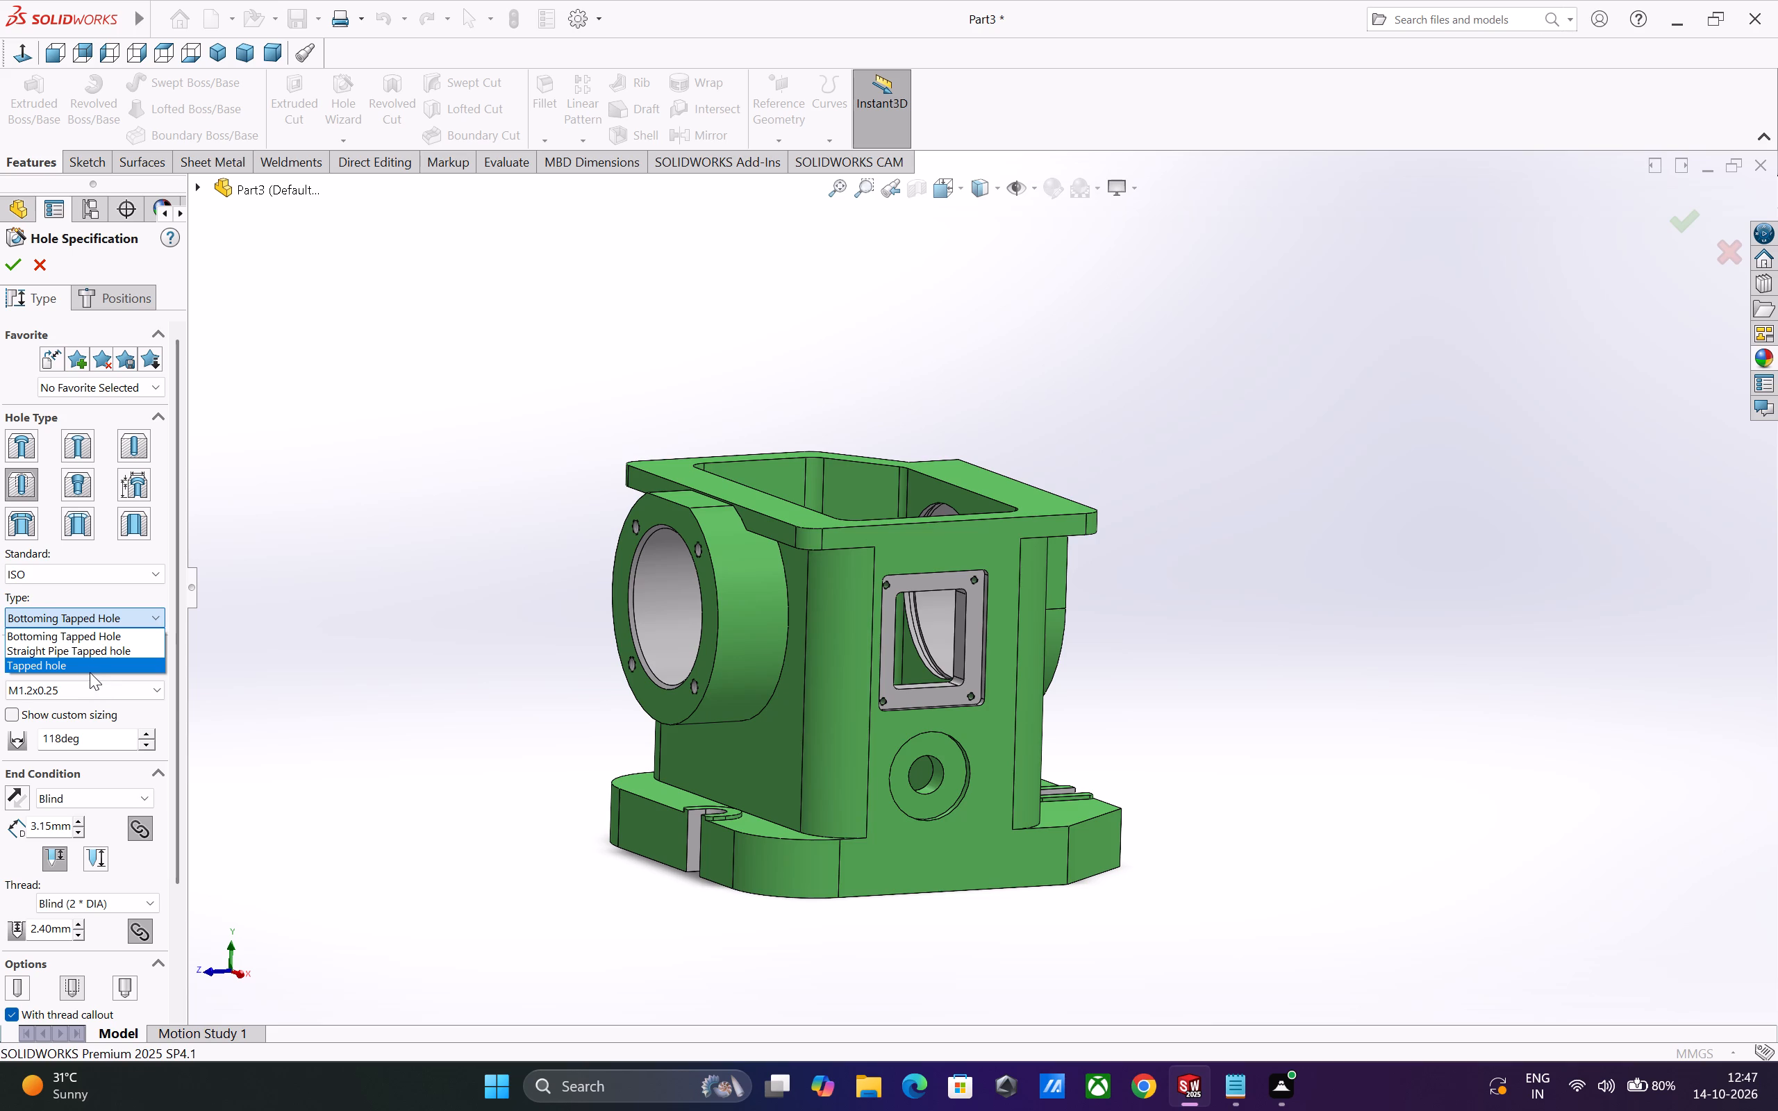
left_click(86, 664)
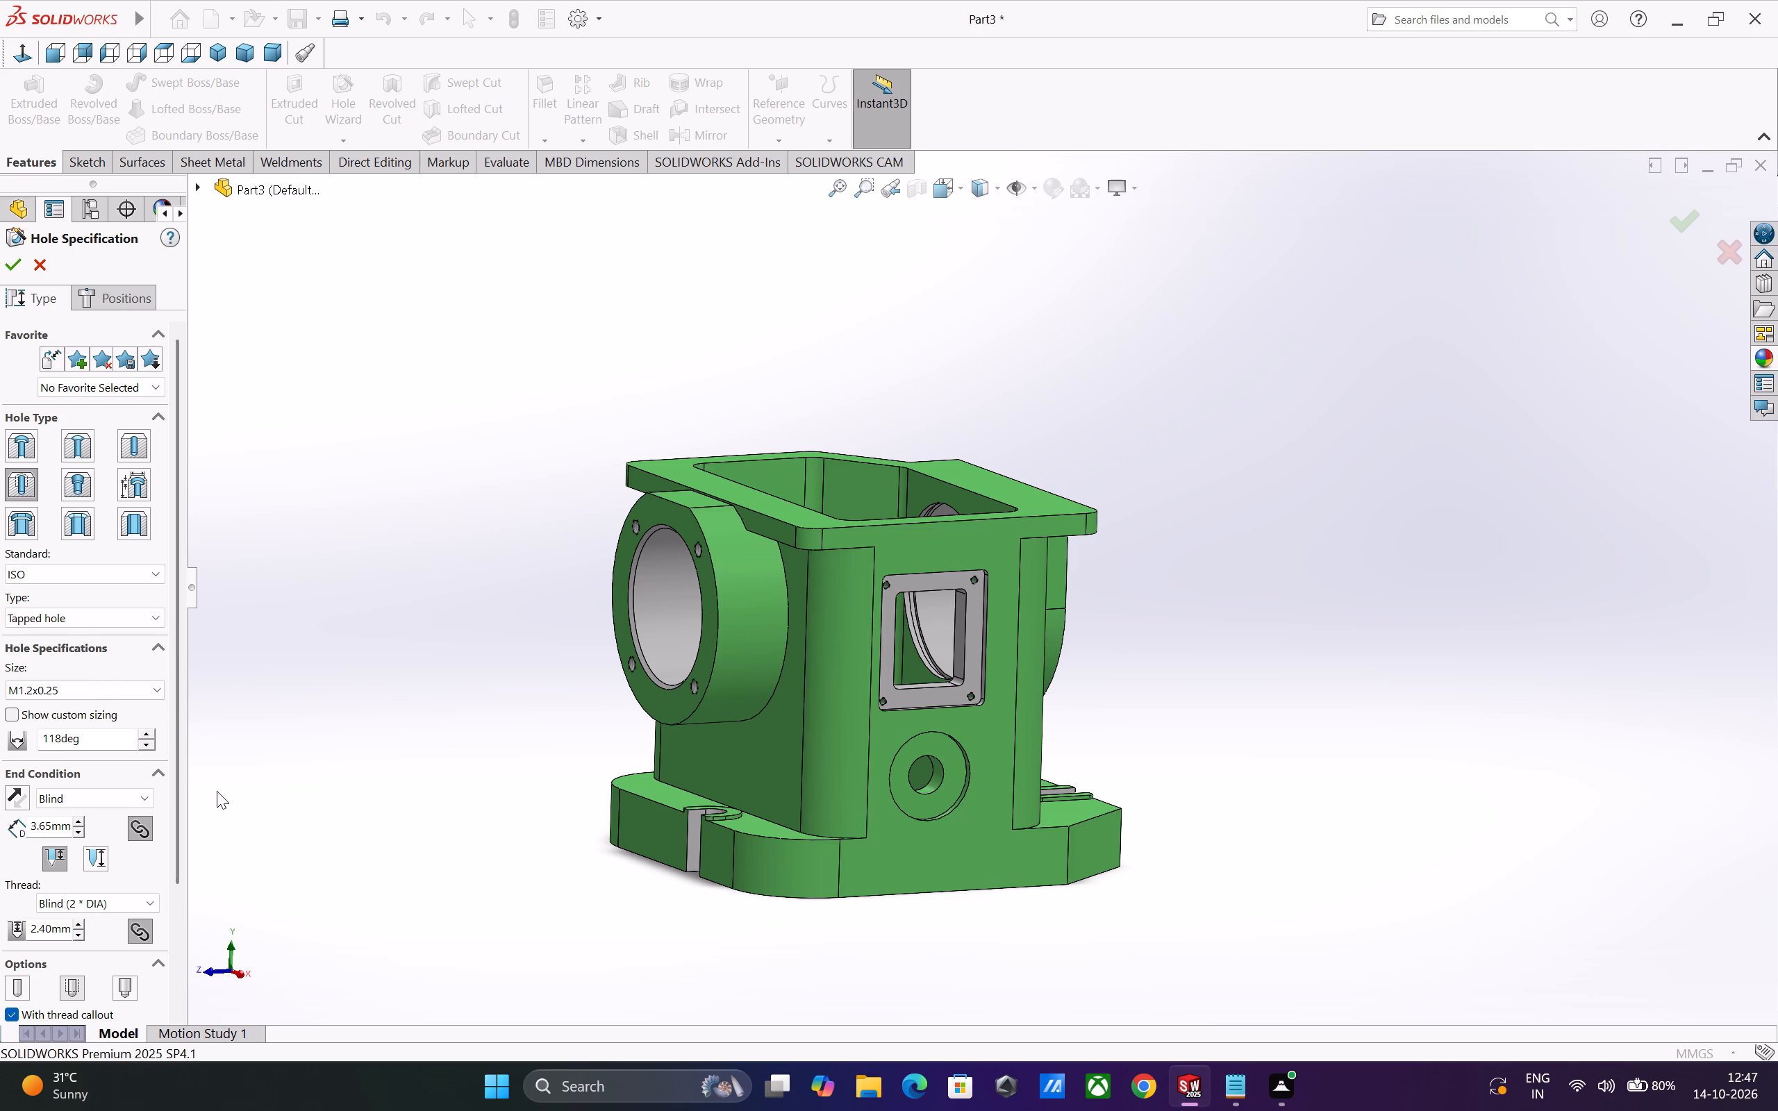
left_click(144, 694)
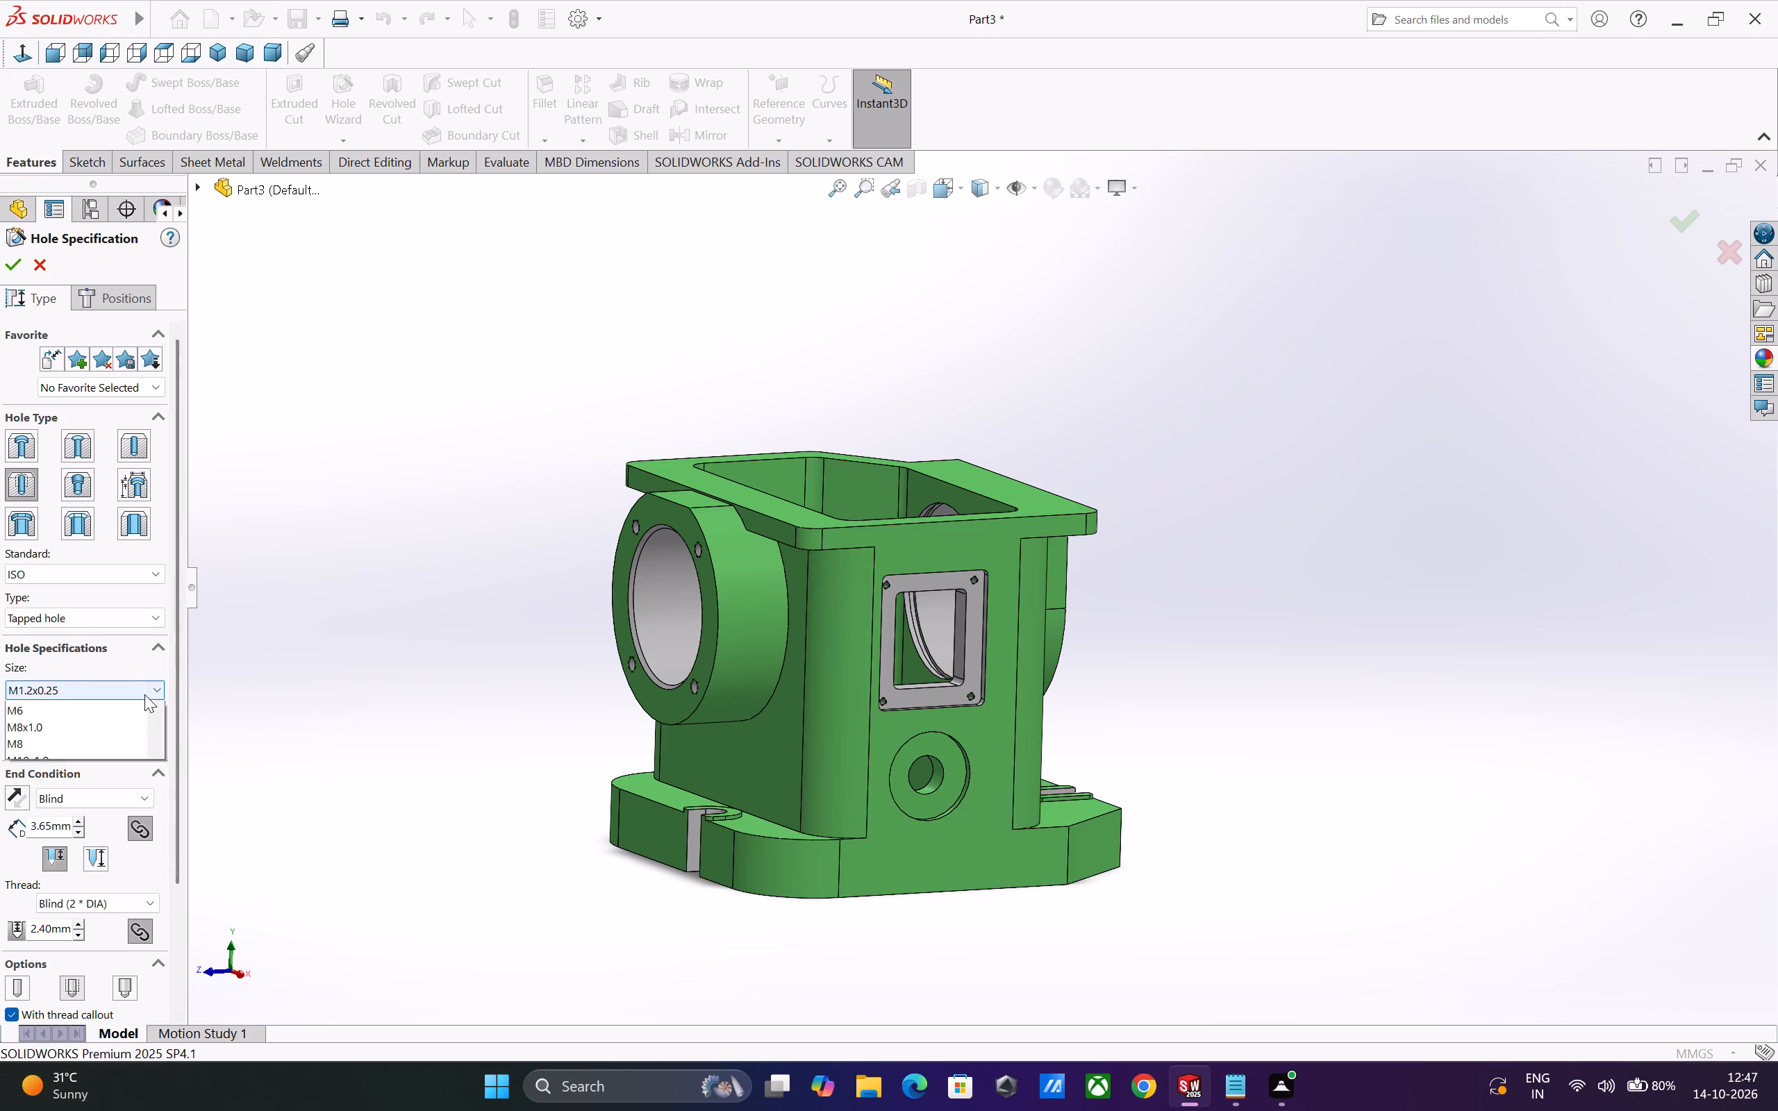
left_click(64, 829)
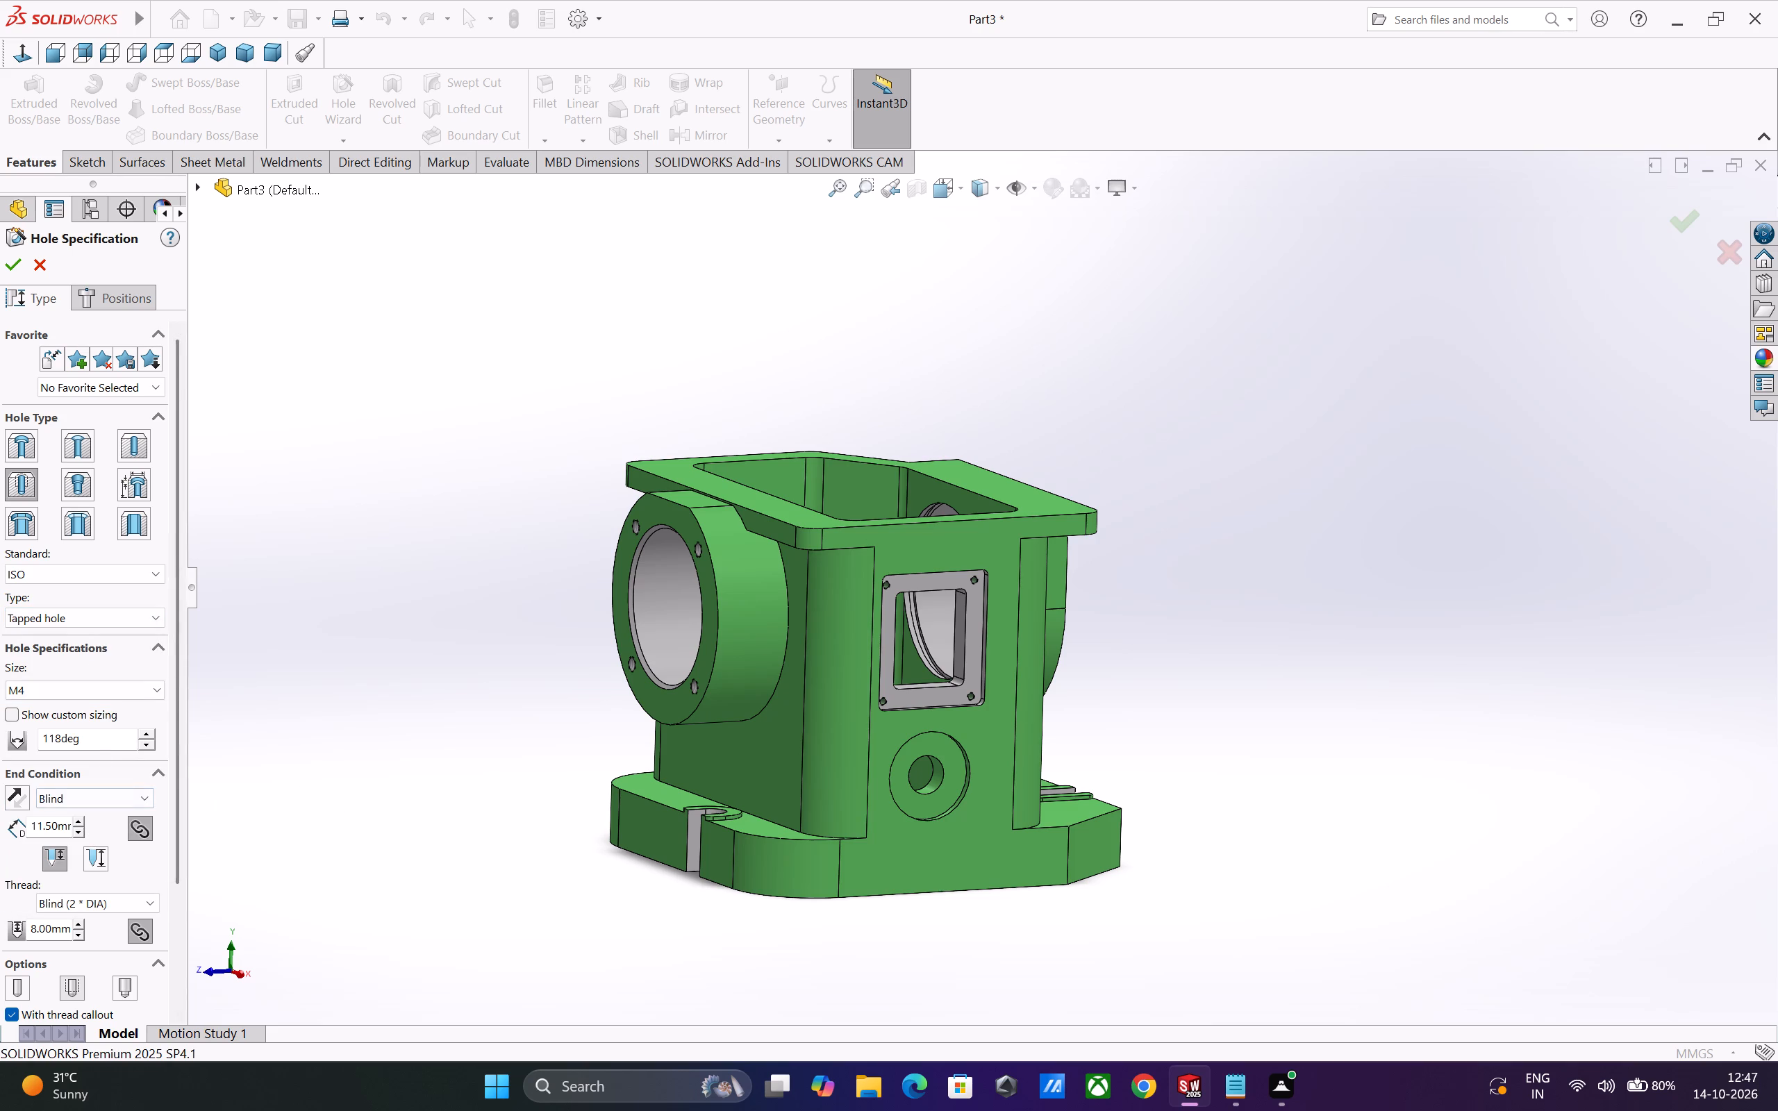
Set the M4 hole to a Blind end condition, 8 mm deep, with the cosmetic thread option.
left_click(91, 796)
left_click(78, 812)
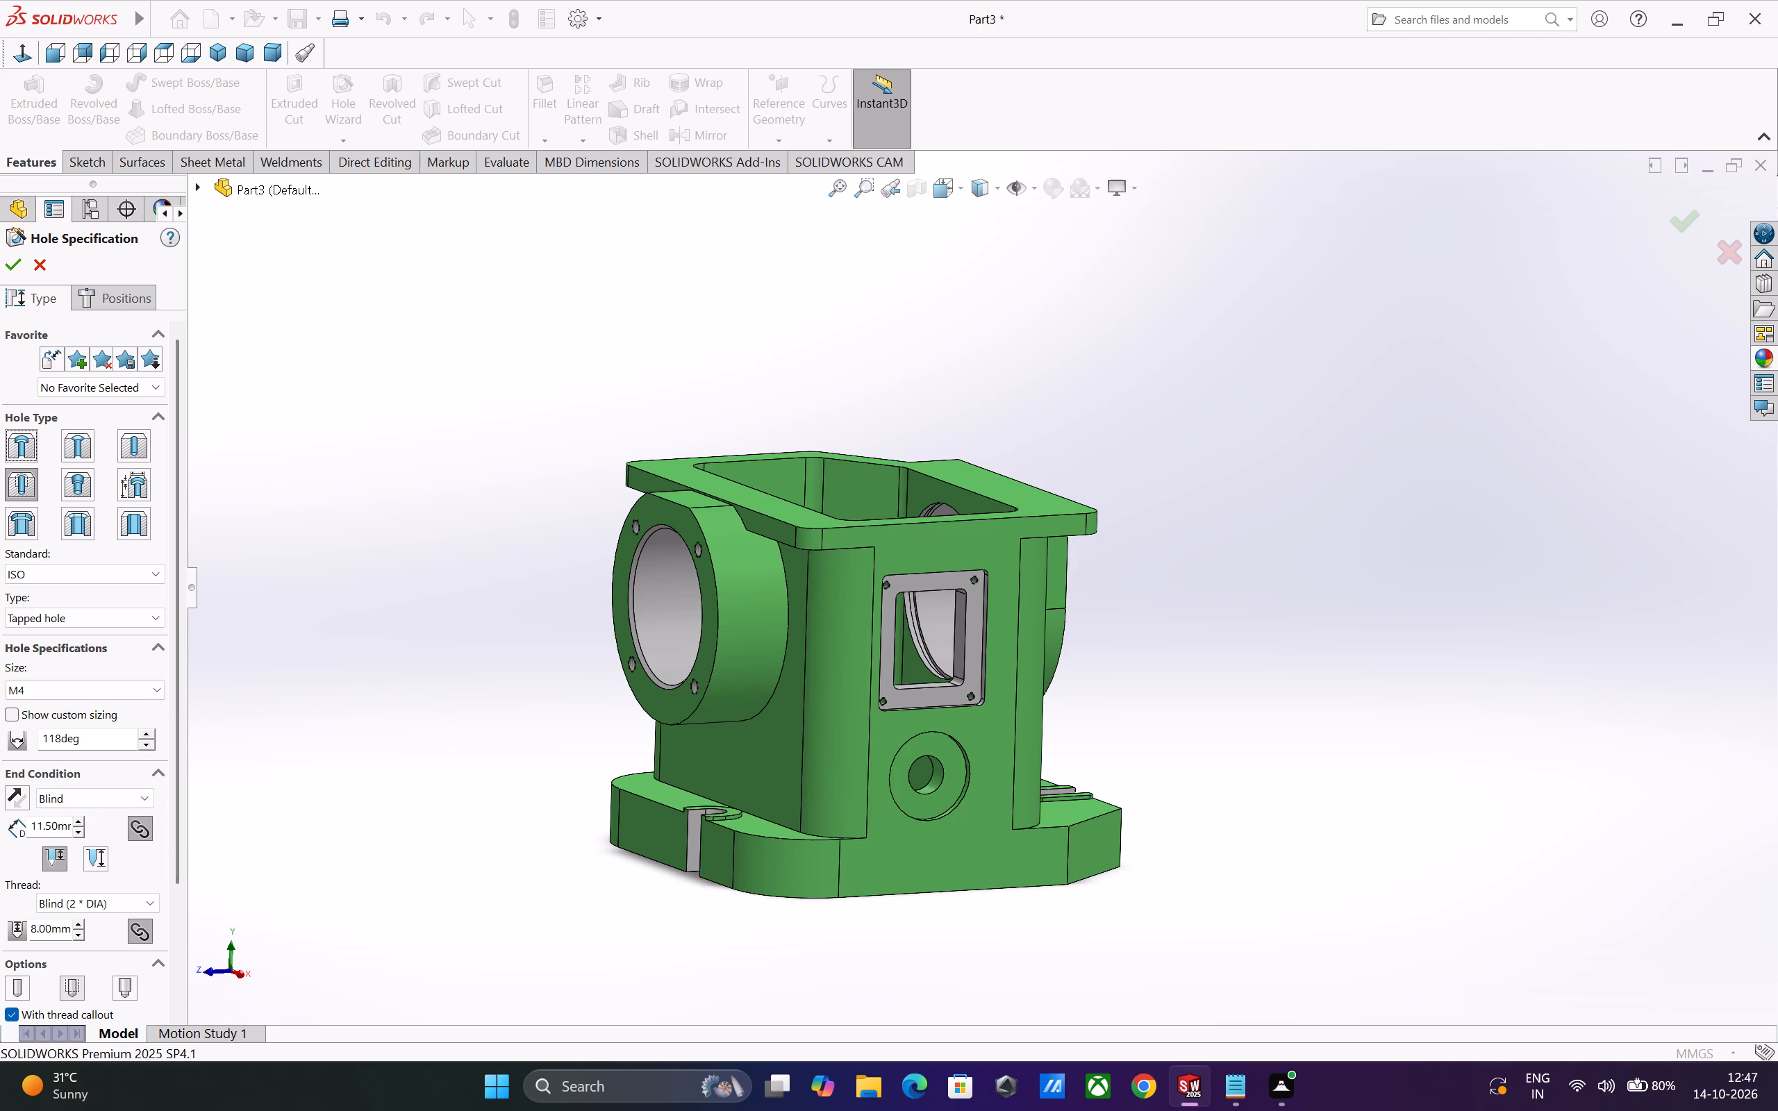
double_click(57, 819)
key("8")
key("Return")
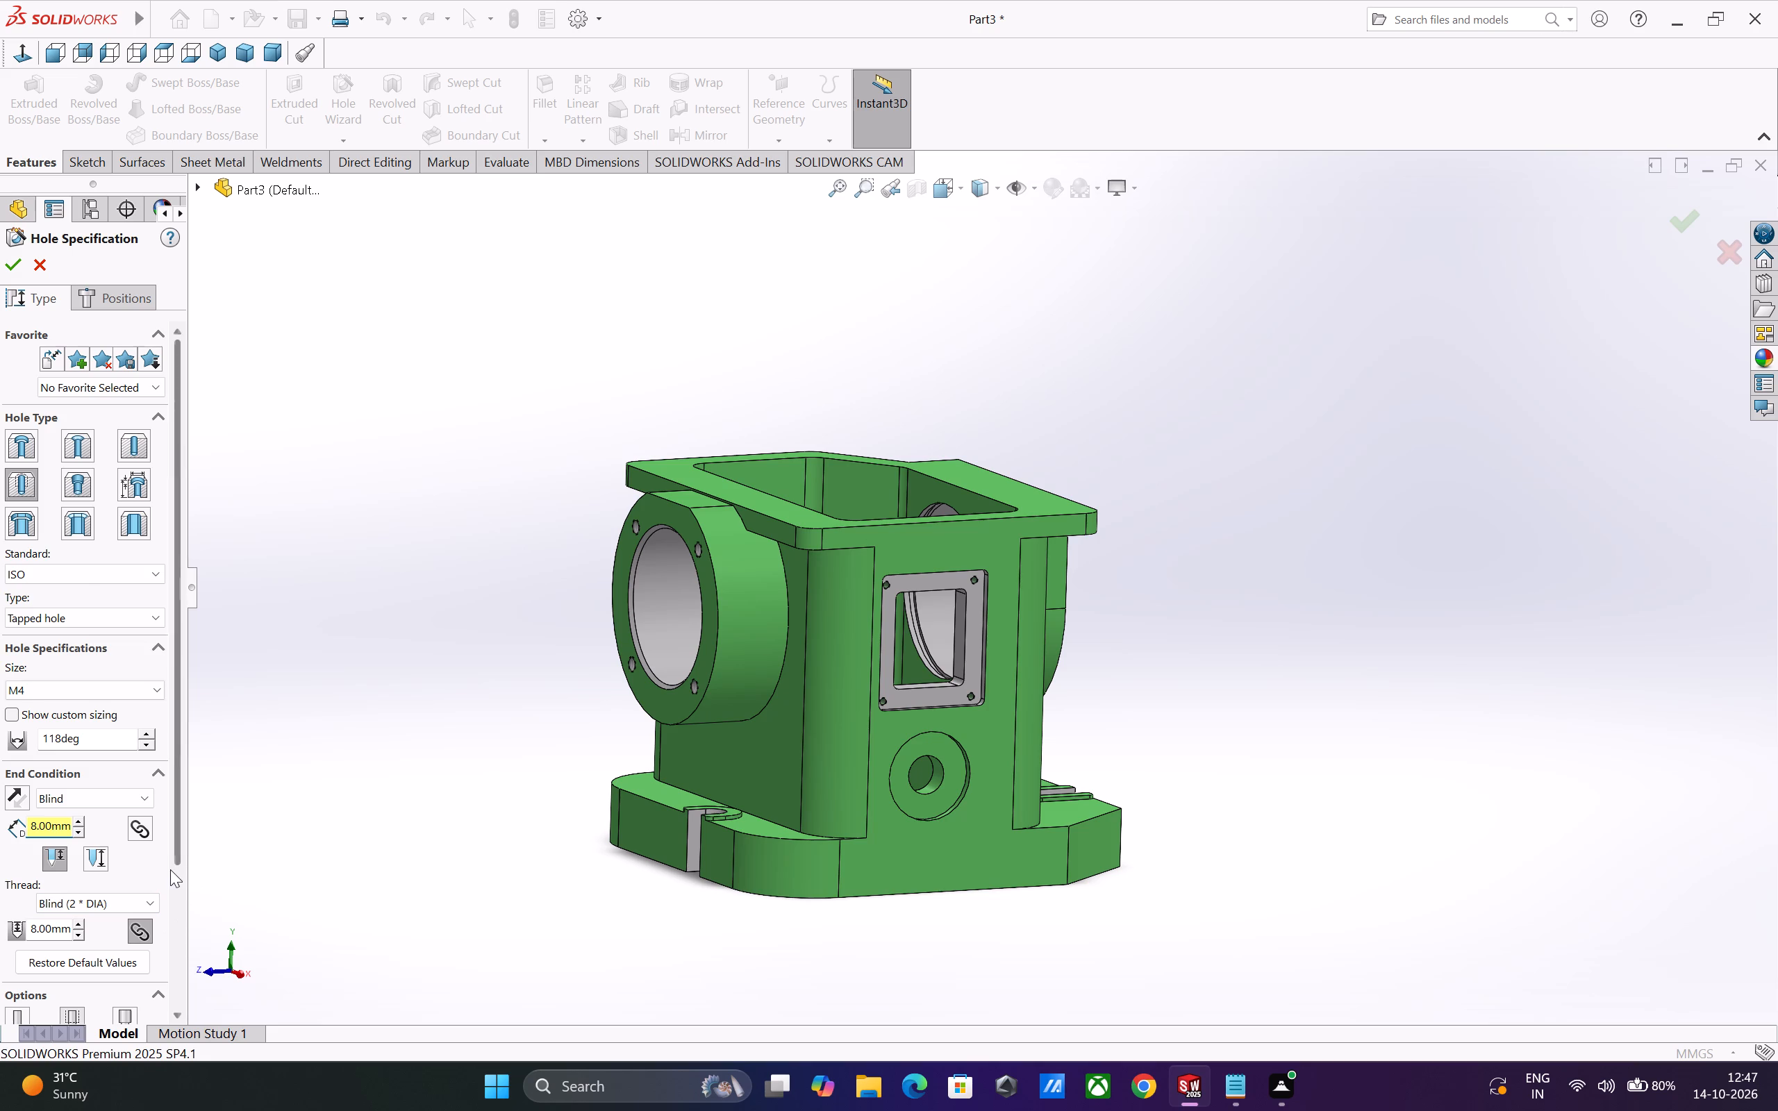
scroll(172, 864, "down", 4)
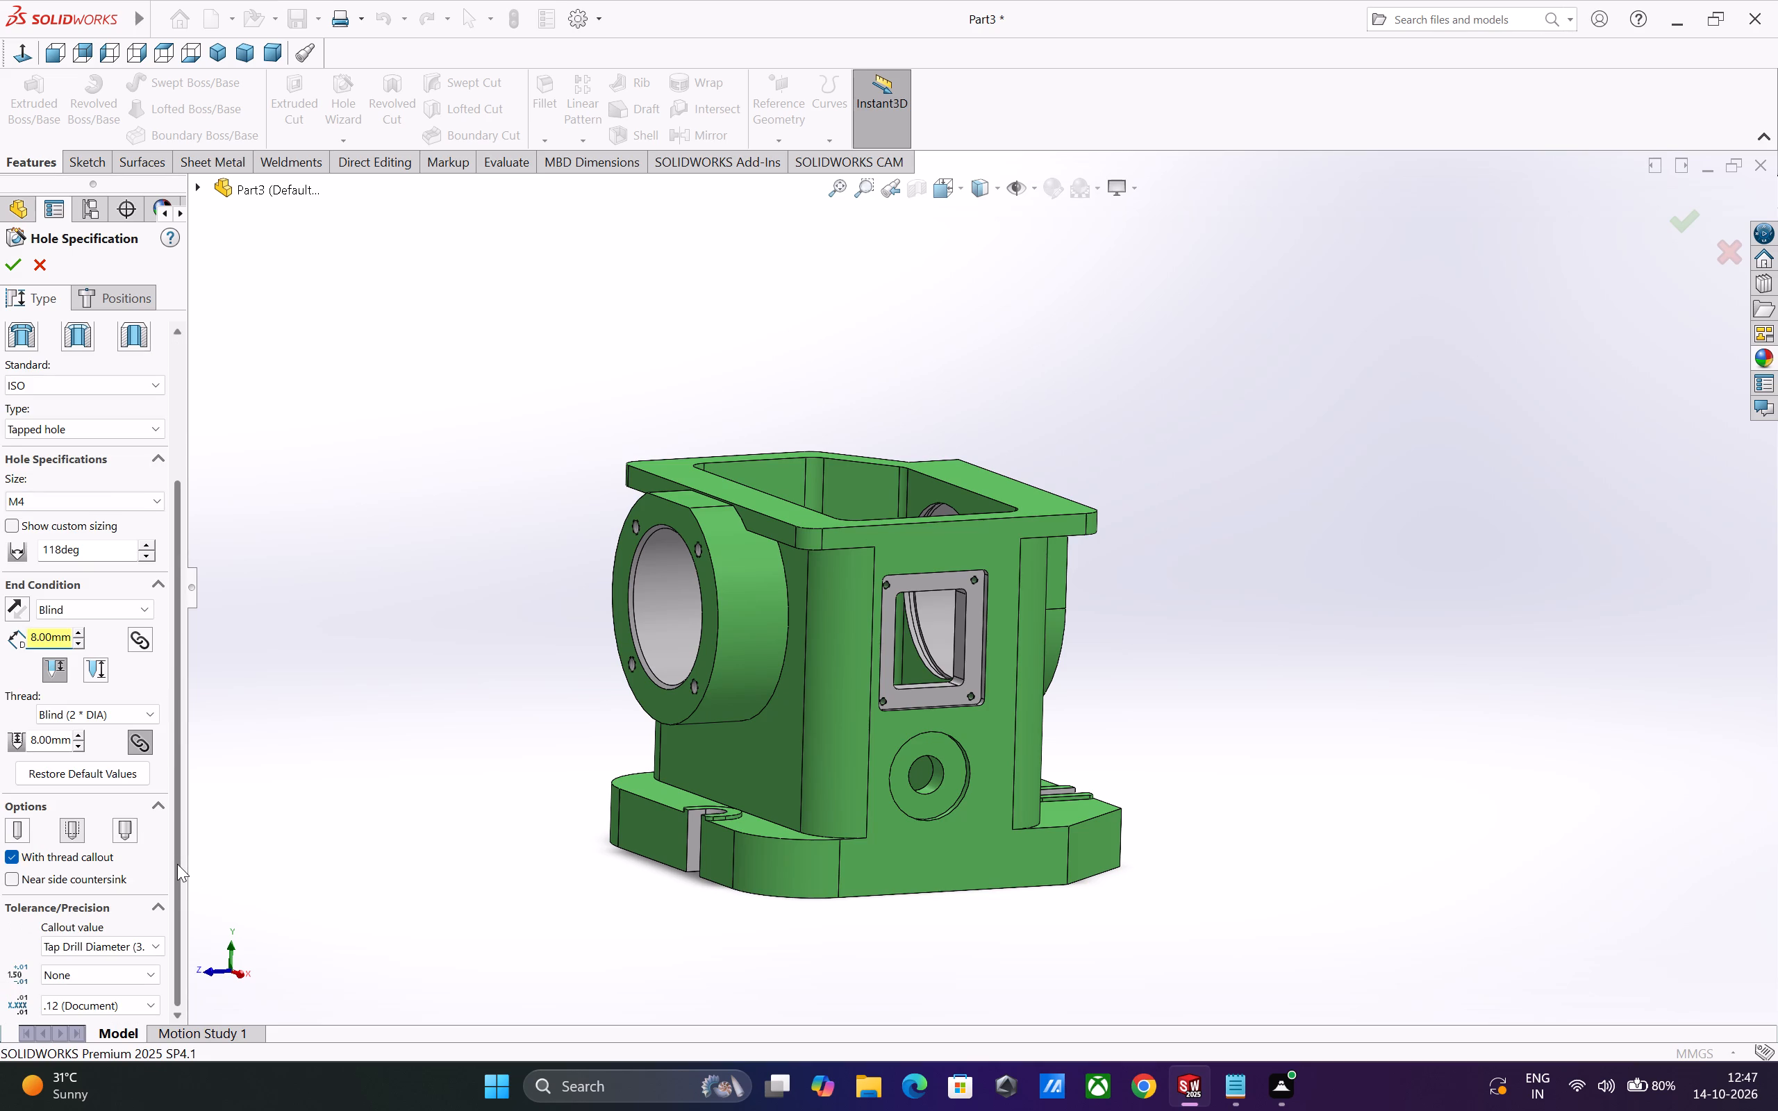
left_click(58, 837)
left_click(74, 834)
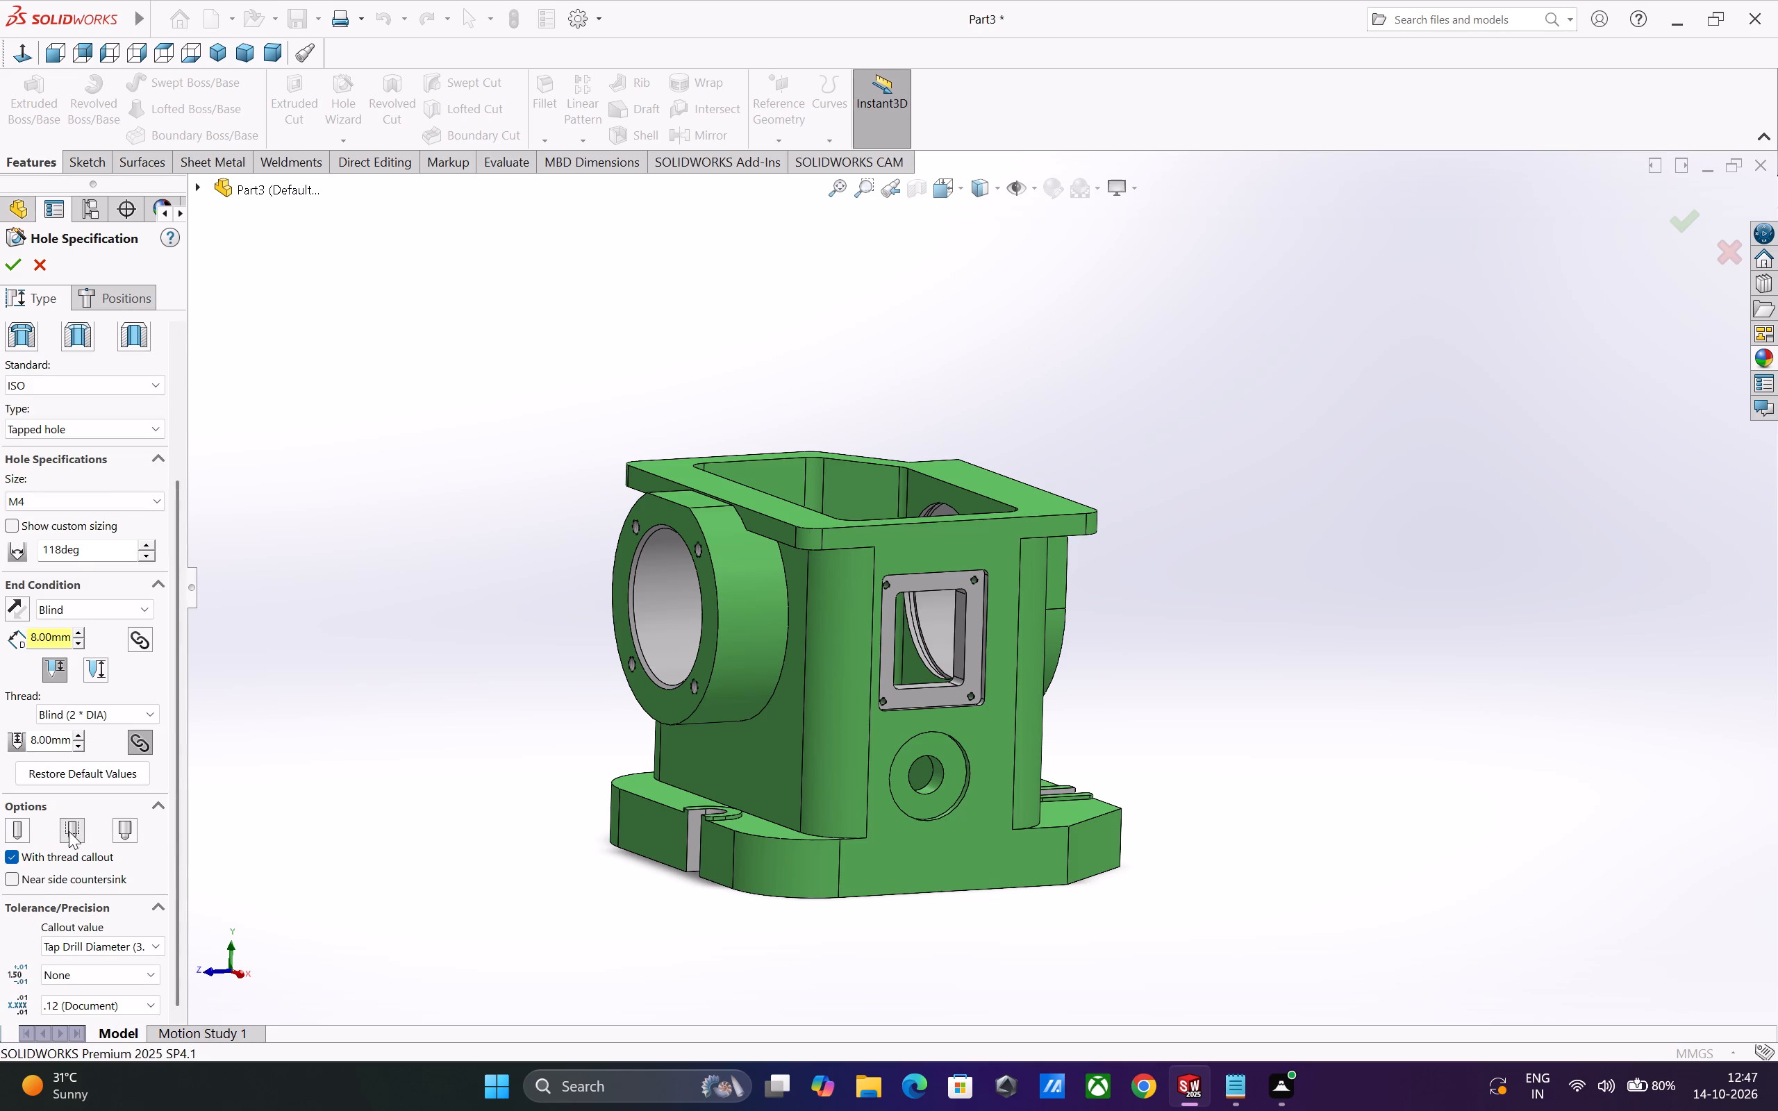
left_click(69, 831)
Position the hole on the recessed counterbore face and sketch a construction circle about 30 mm in diameter, concentric with the bore.
left_click(131, 293)
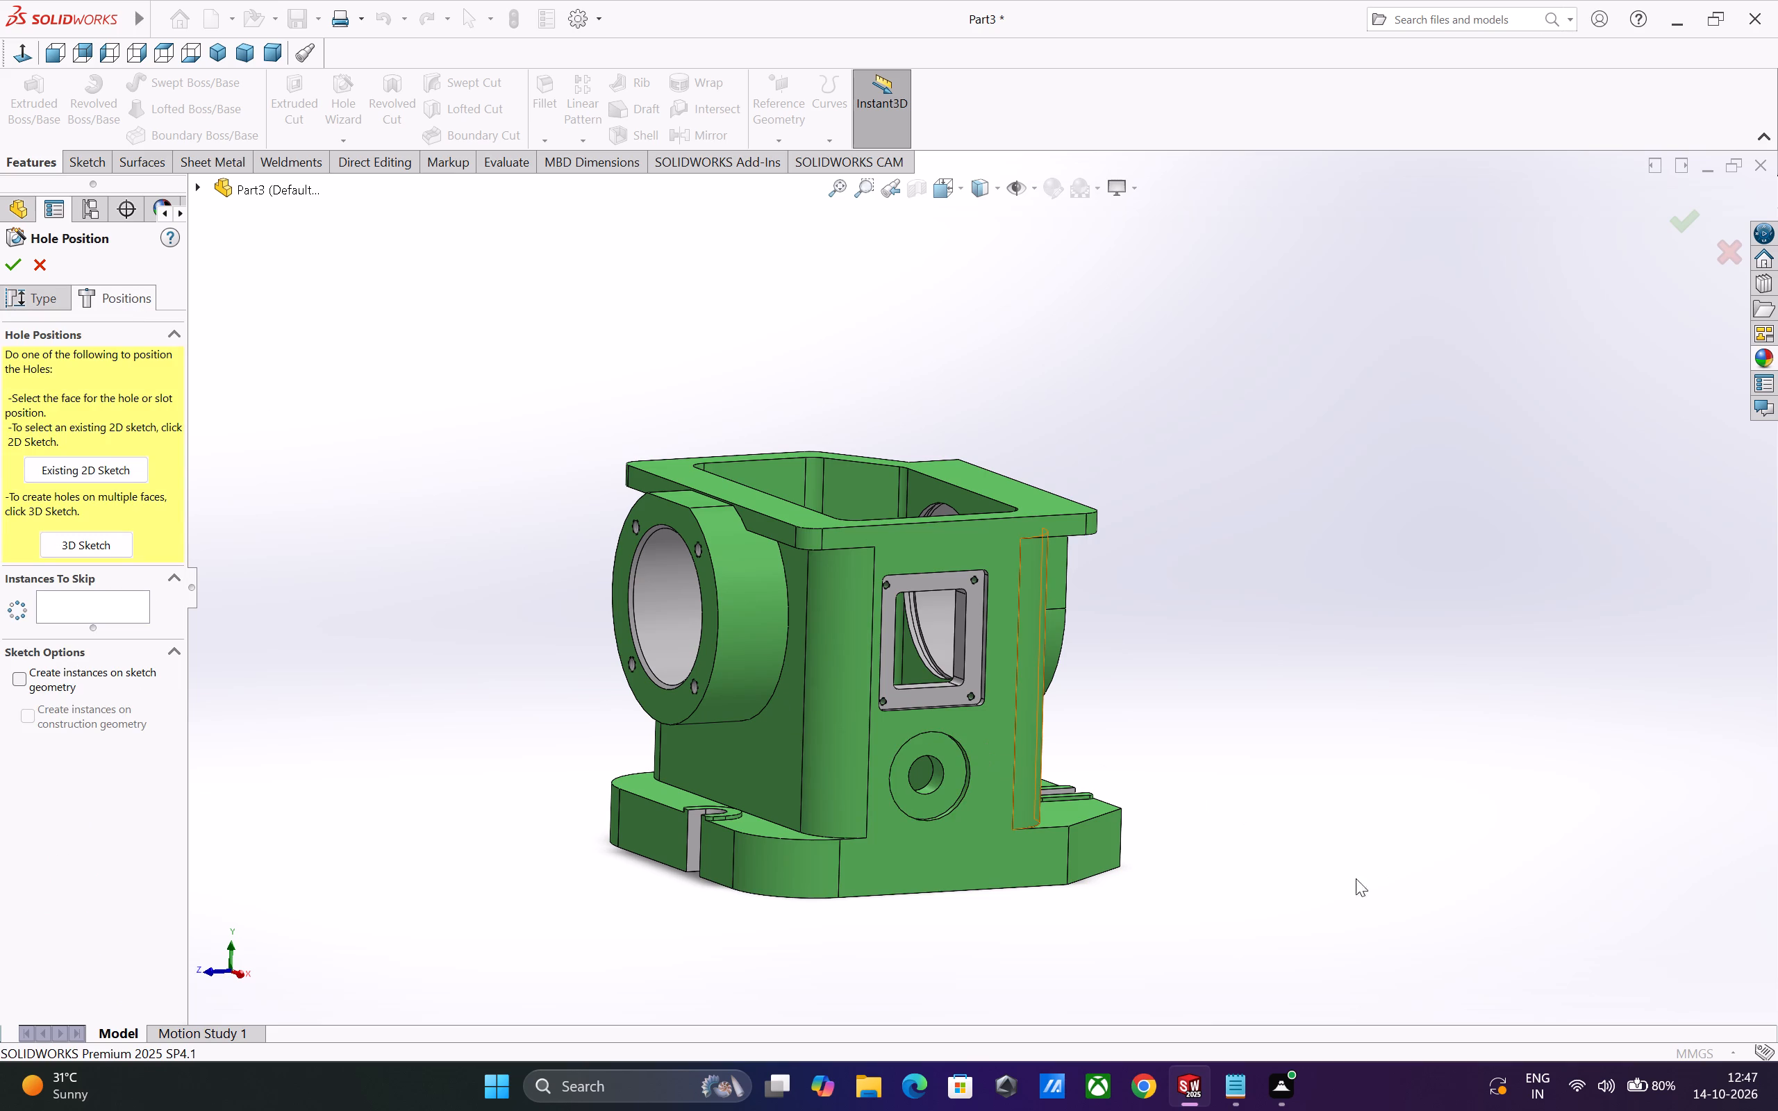
scroll(1101, 833, "up", 2)
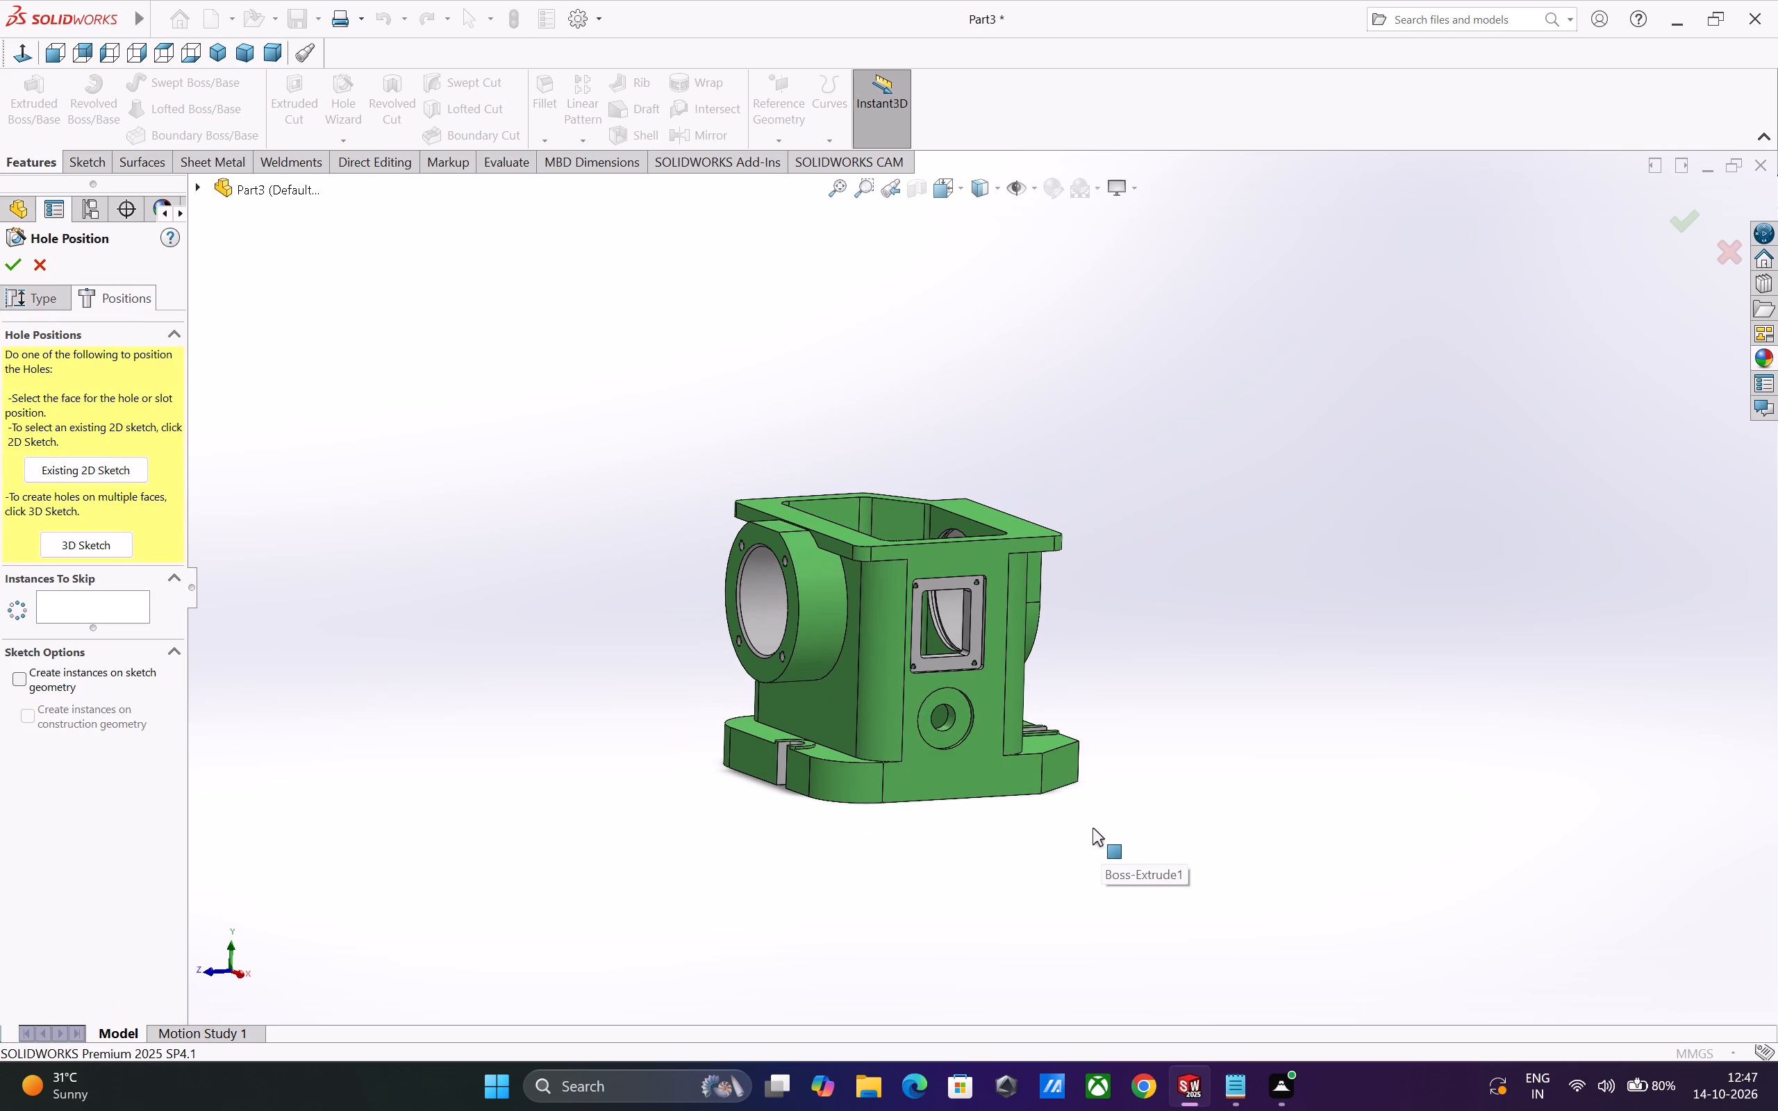
scroll(996, 731, "down", 1)
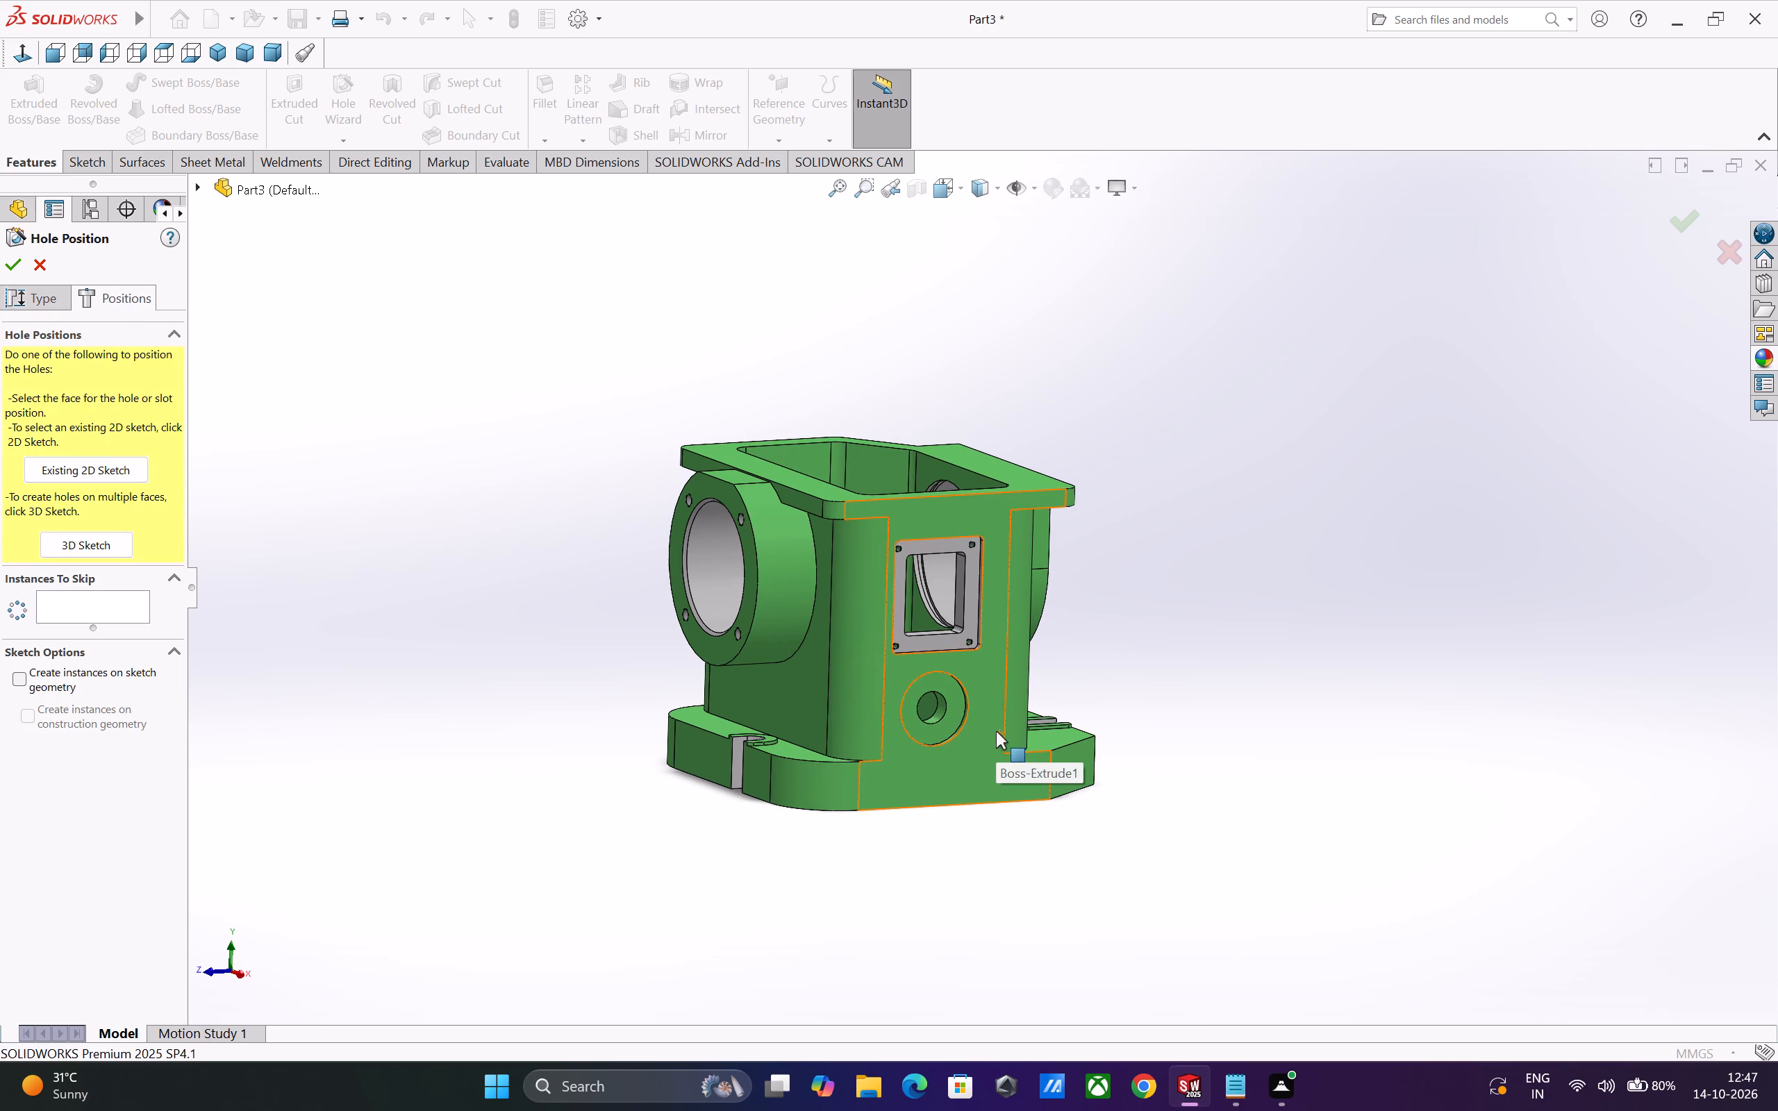
scroll(996, 731, "down", 2)
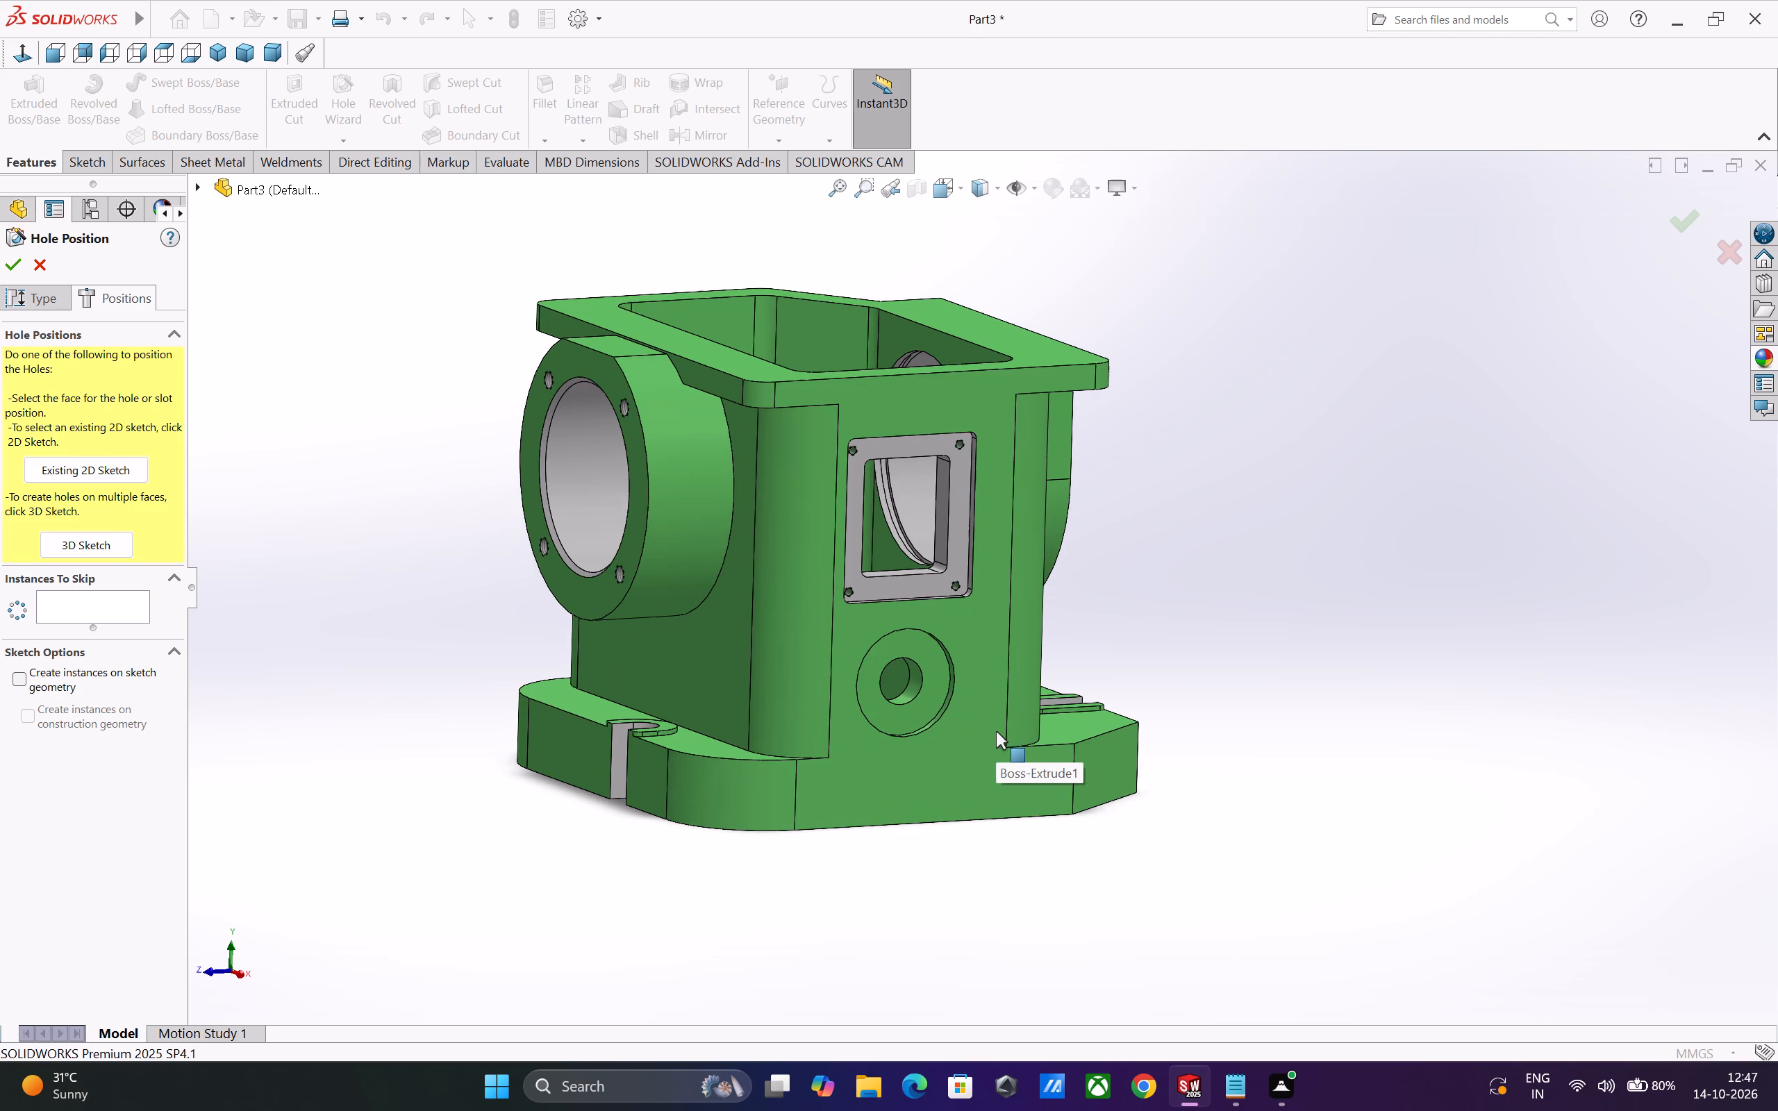
left_click(920, 699)
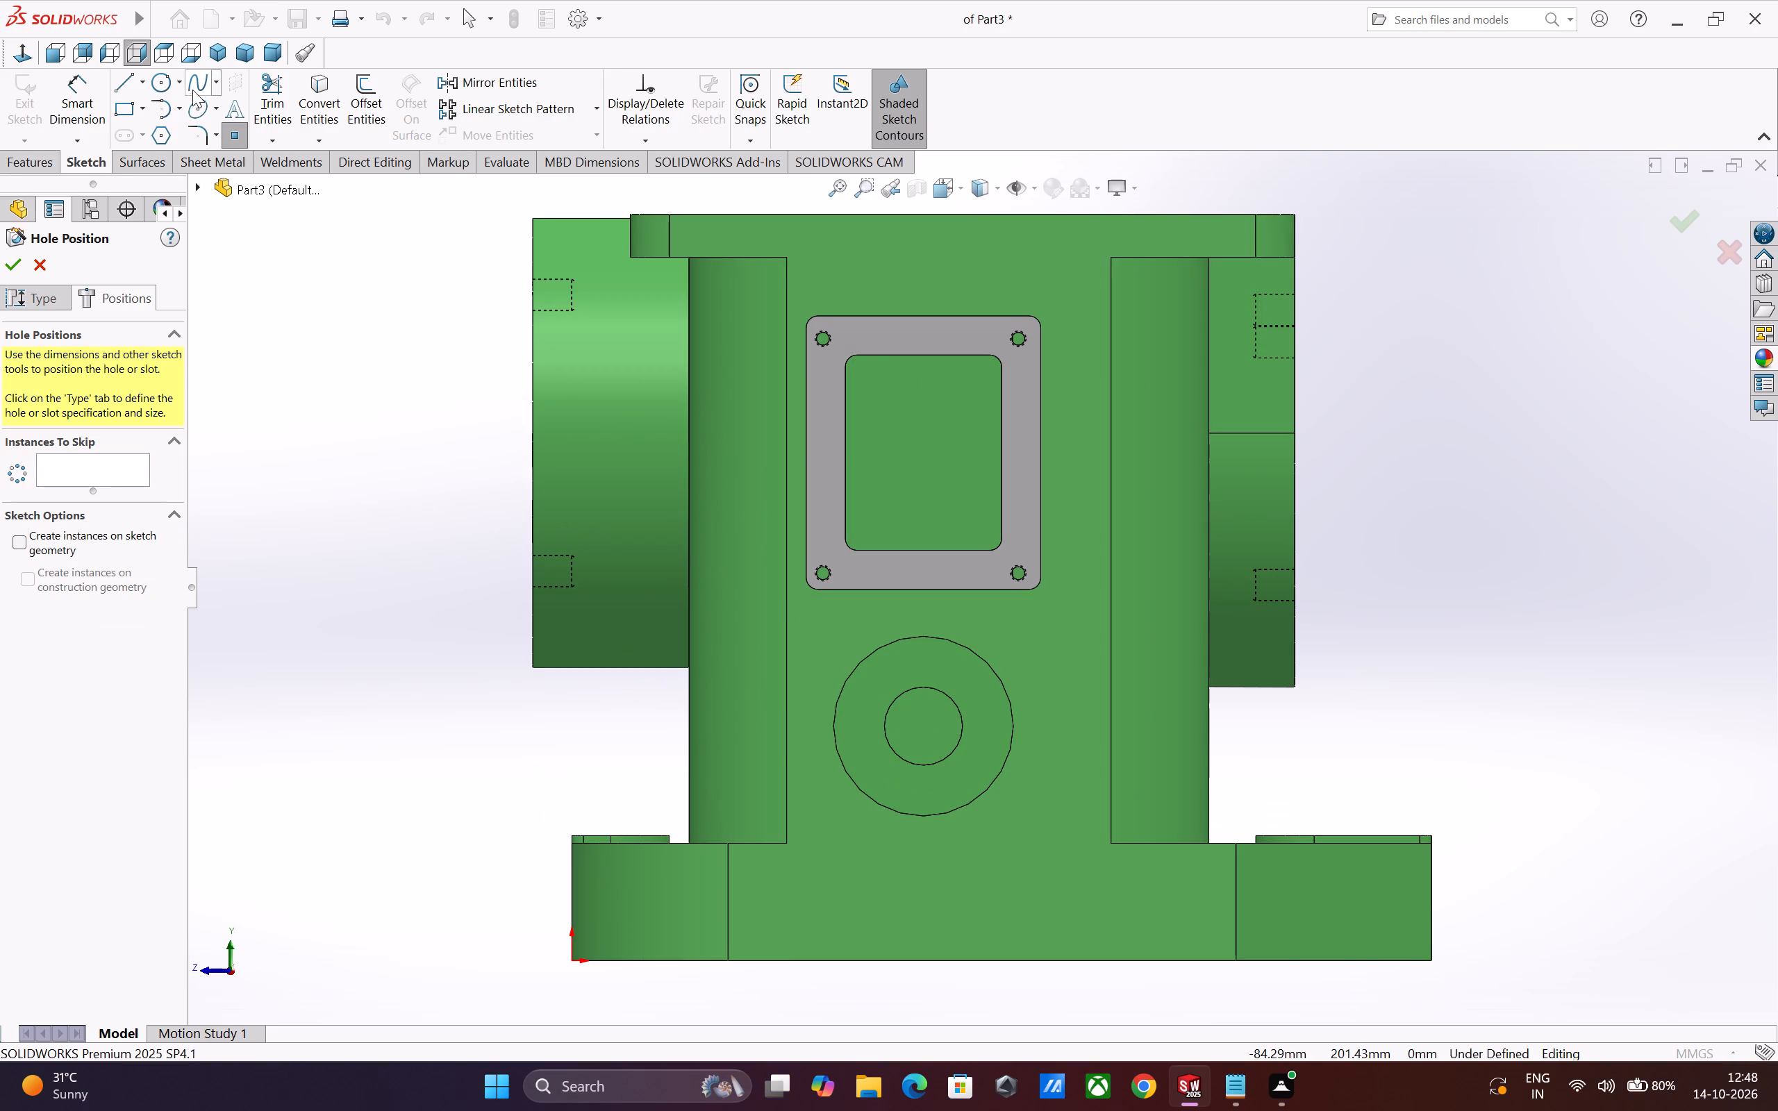
left_click(169, 84)
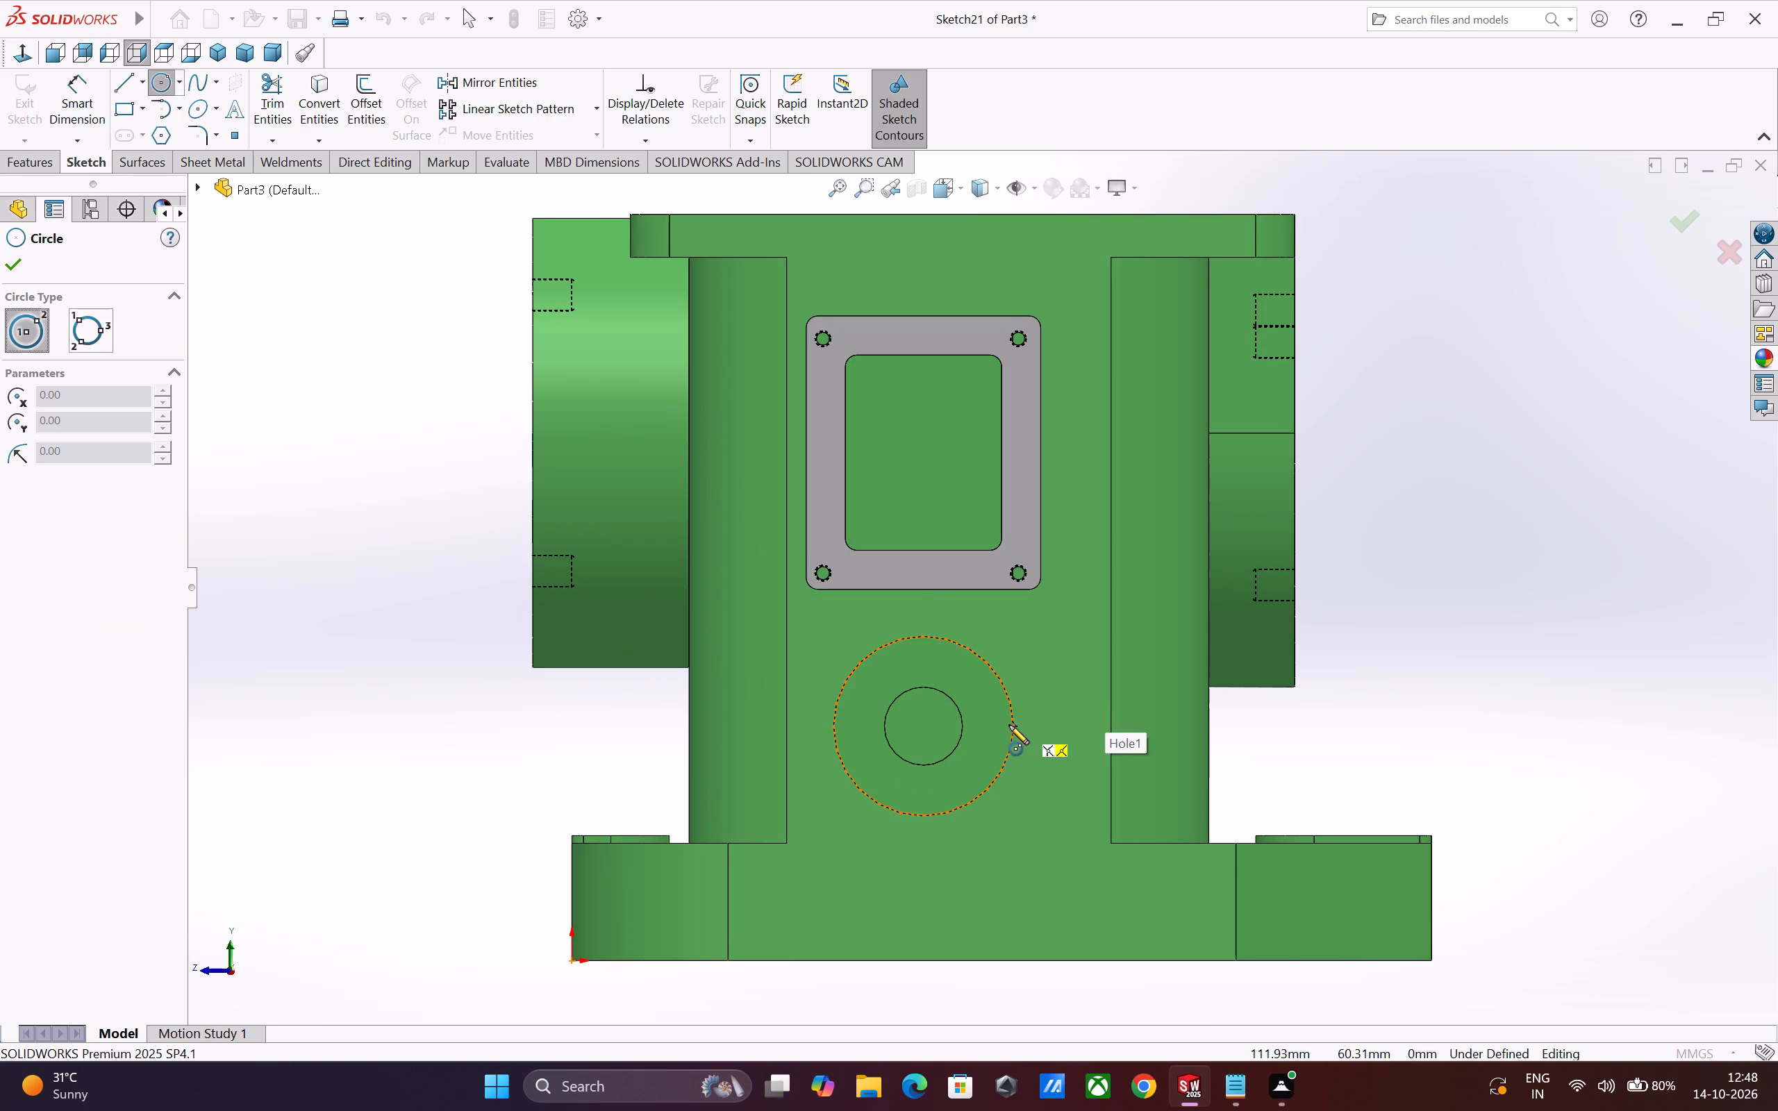
left_click(924, 727)
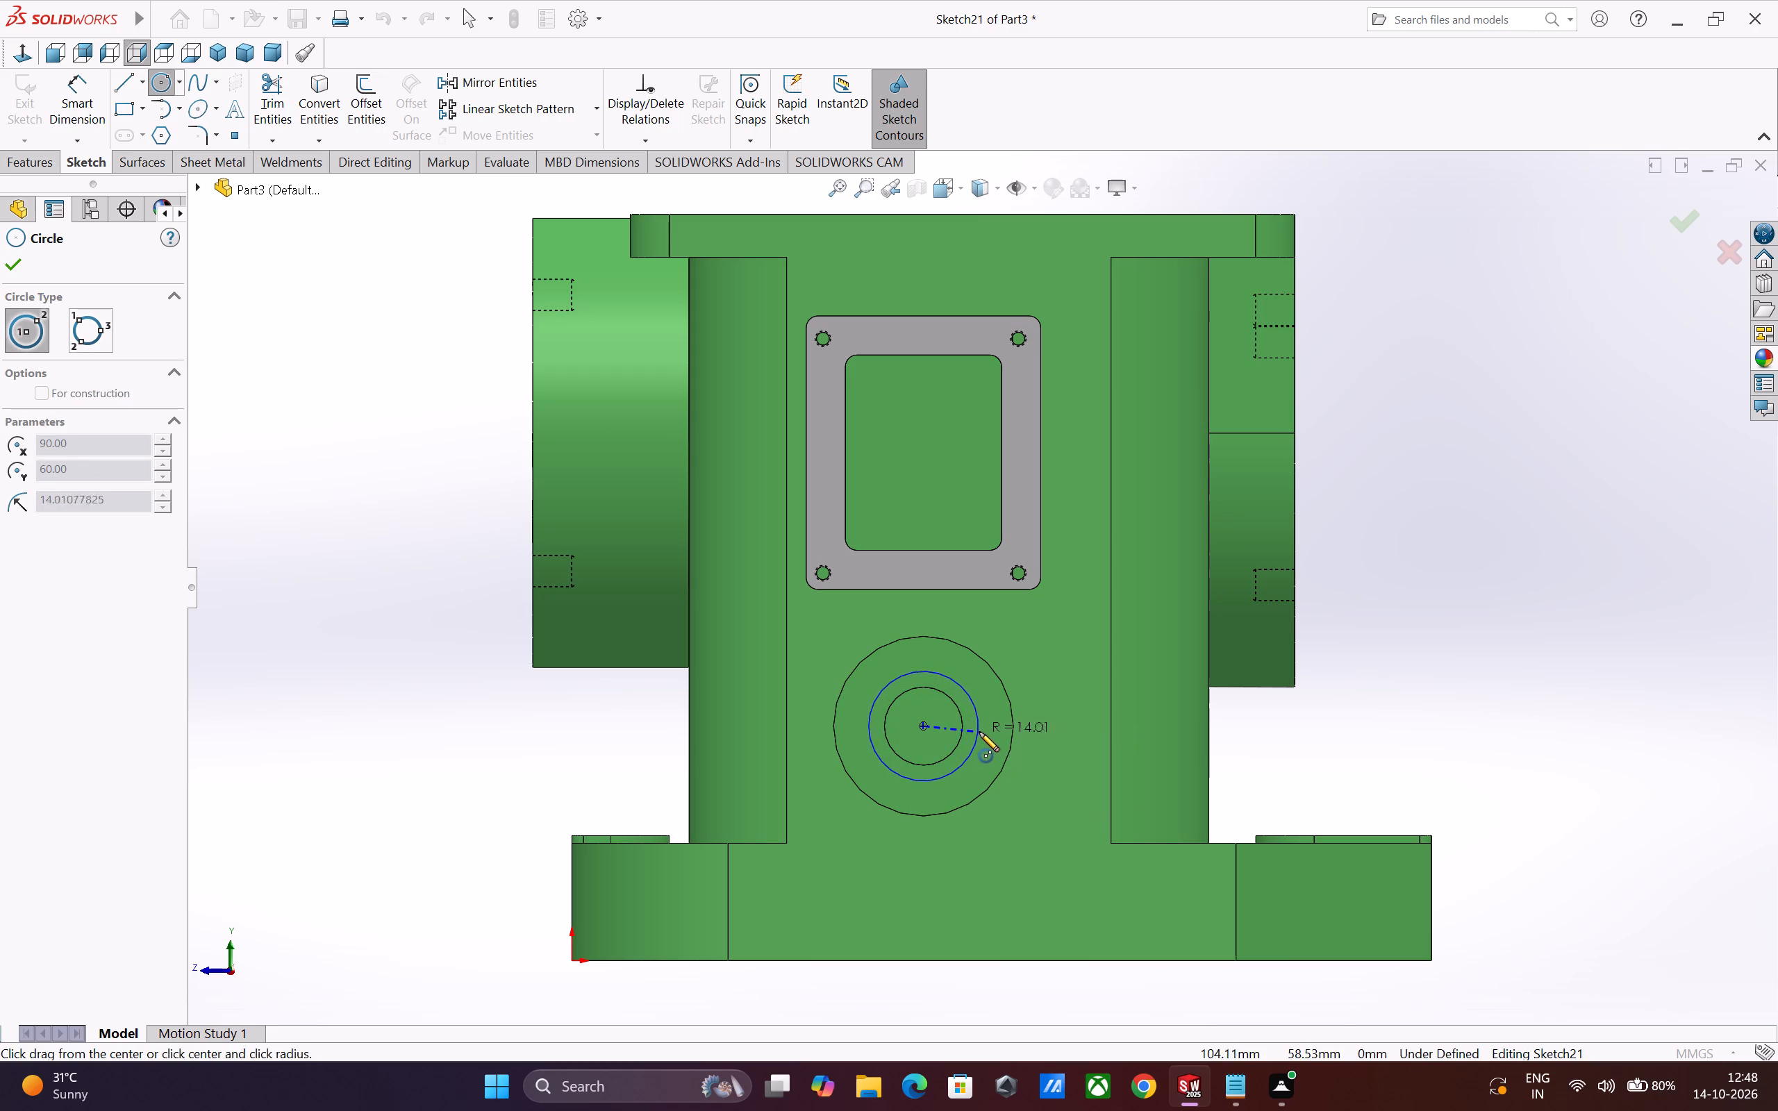
left_click(981, 733)
left_click(47, 588)
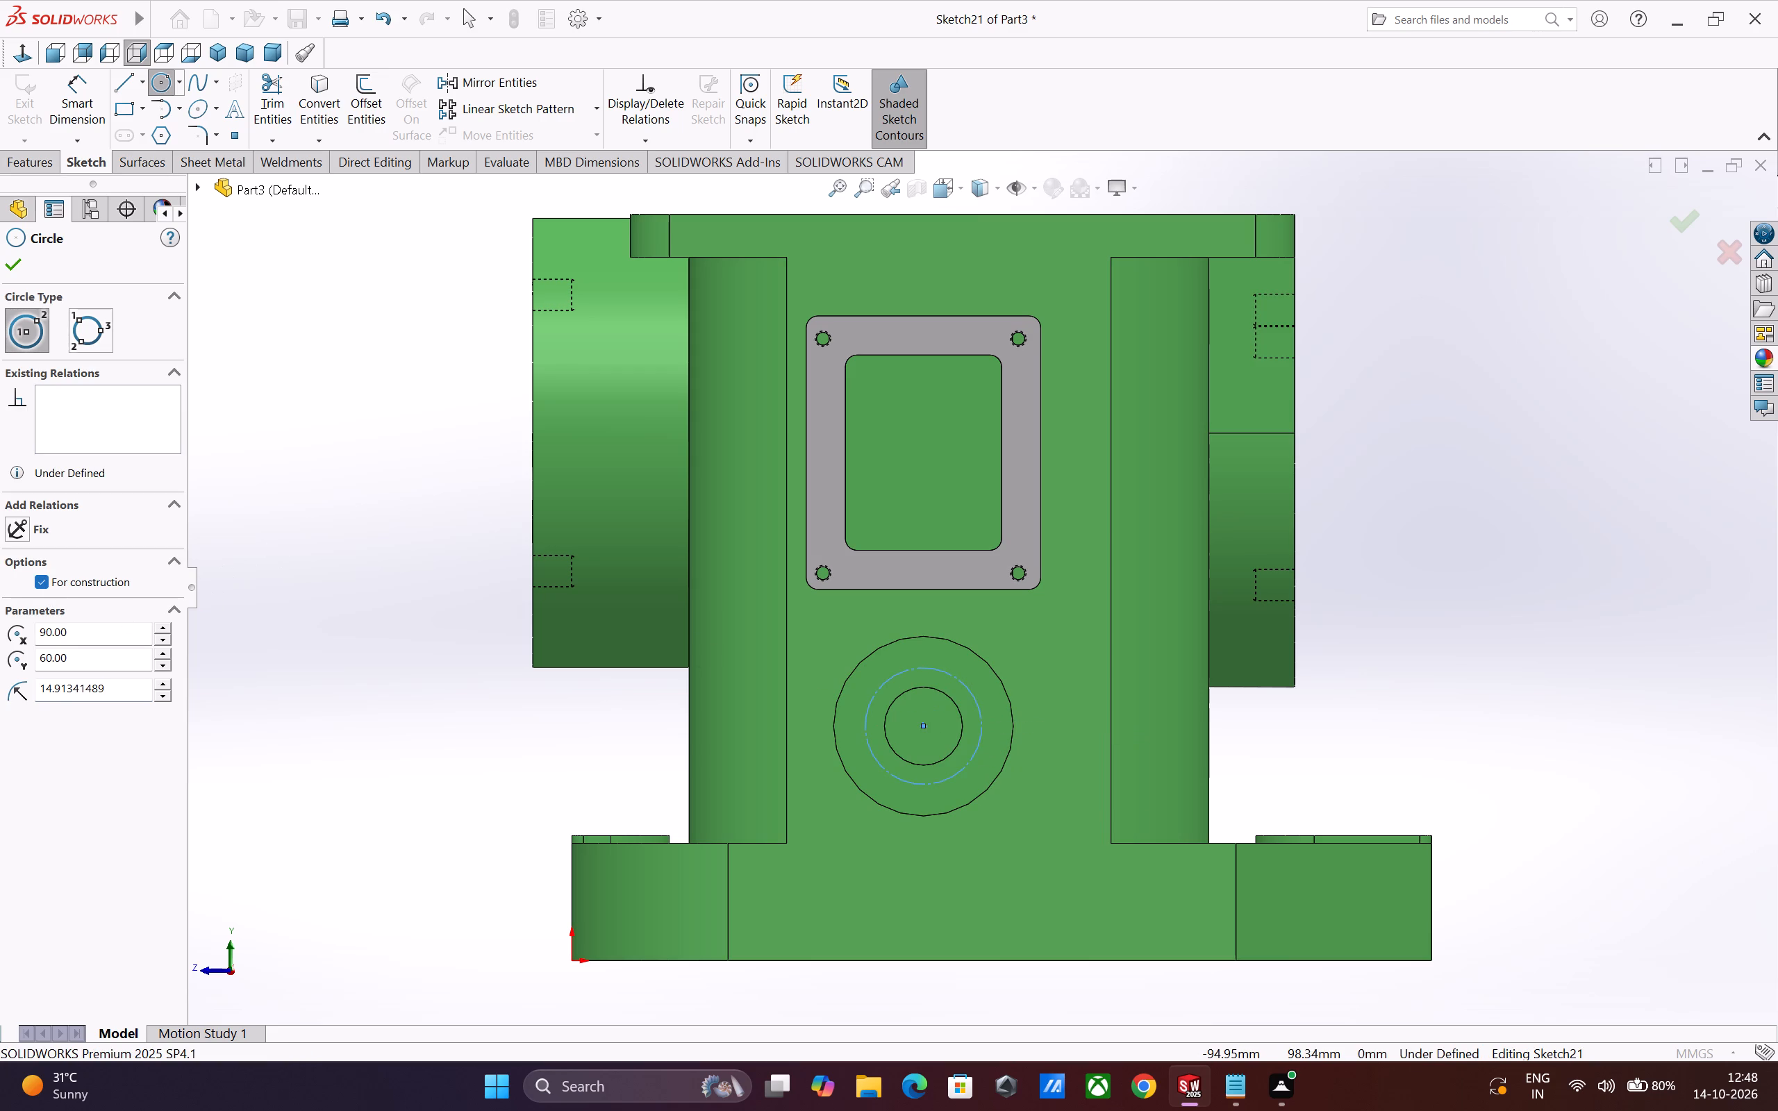
left_click(6, 269)
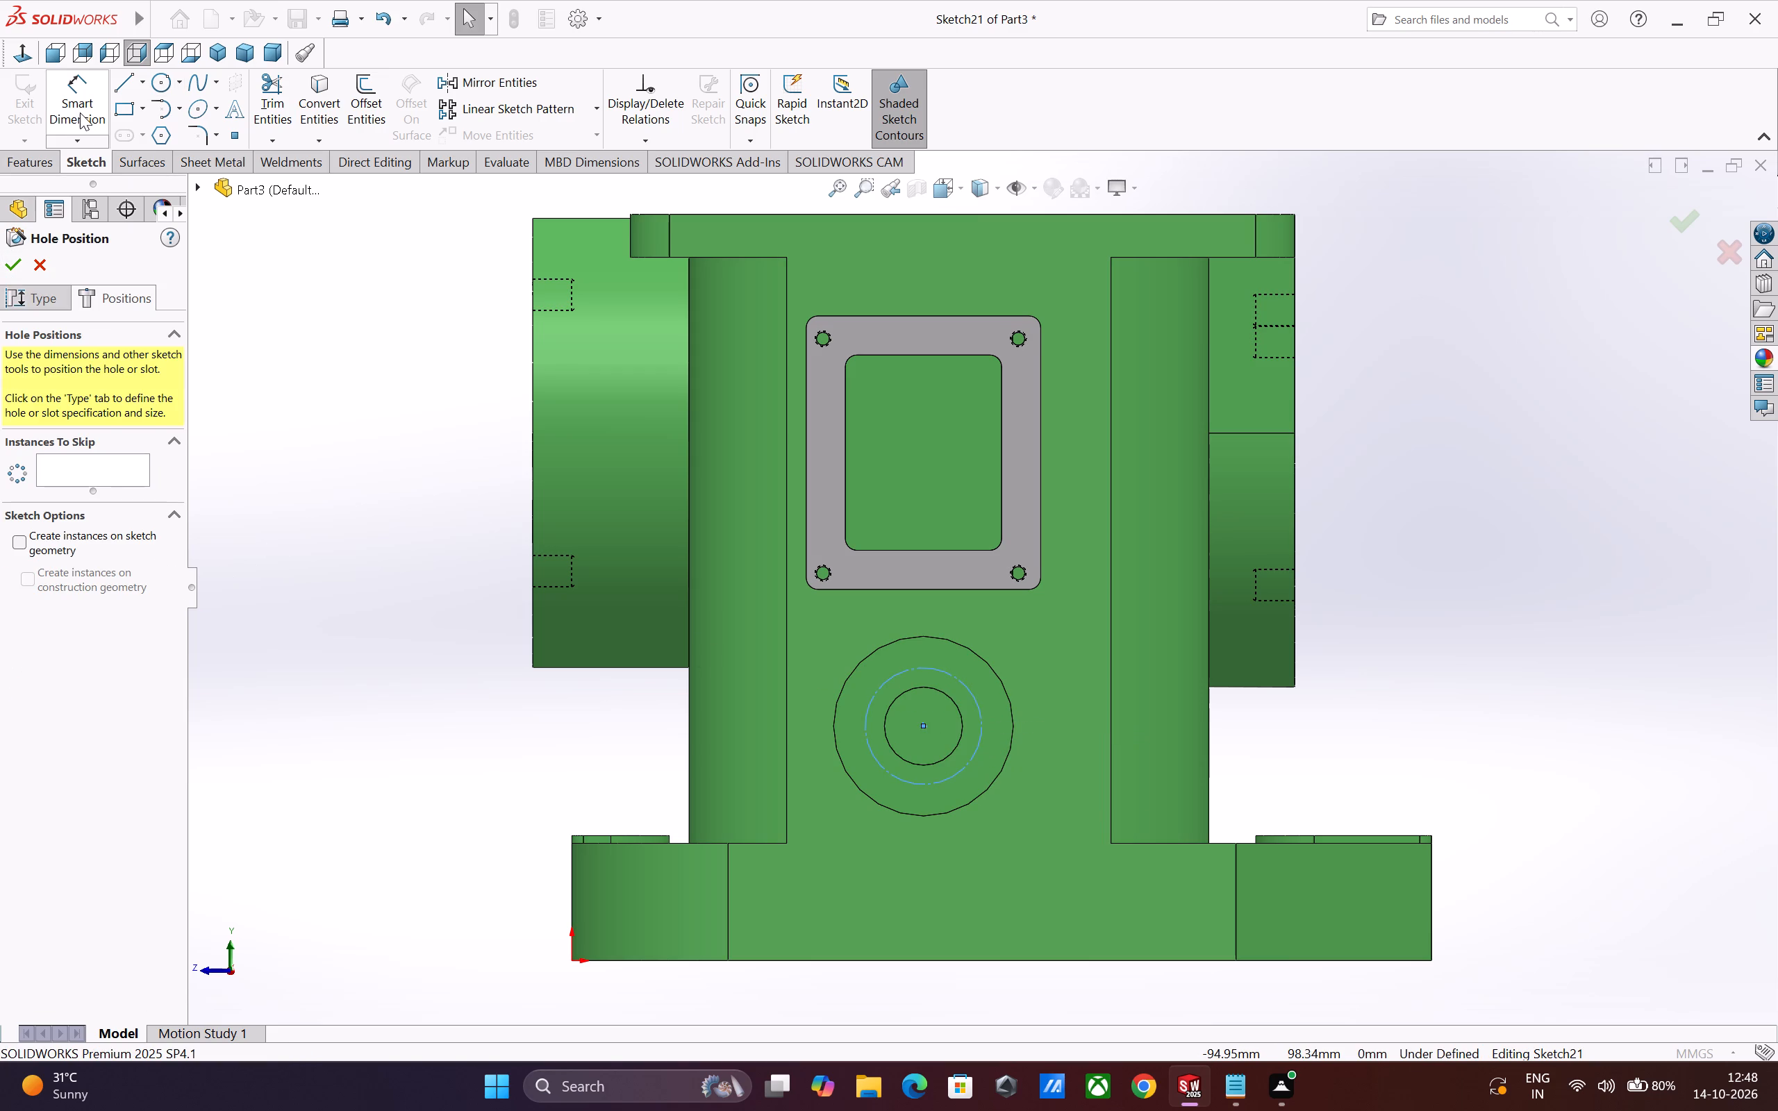
Dimension the construction circle's diameter as 30 mm.
left_click(79, 111)
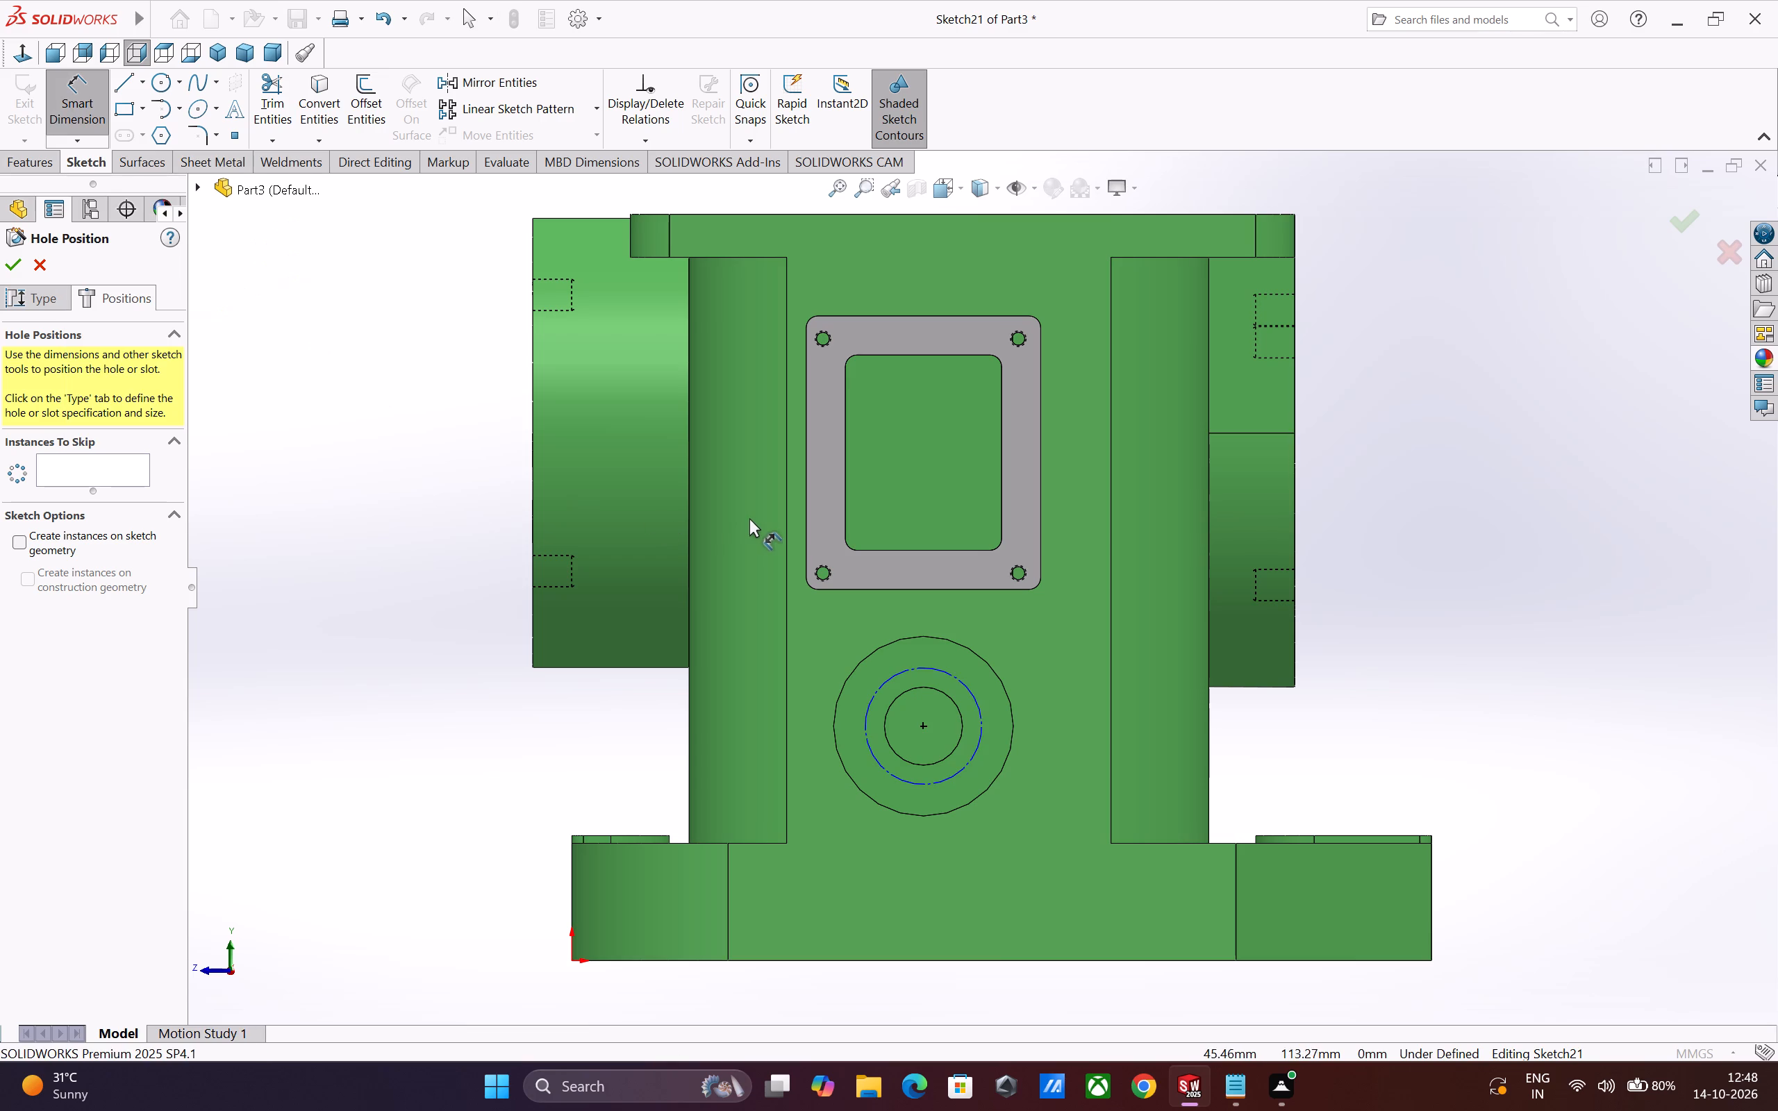
left_click(889, 774)
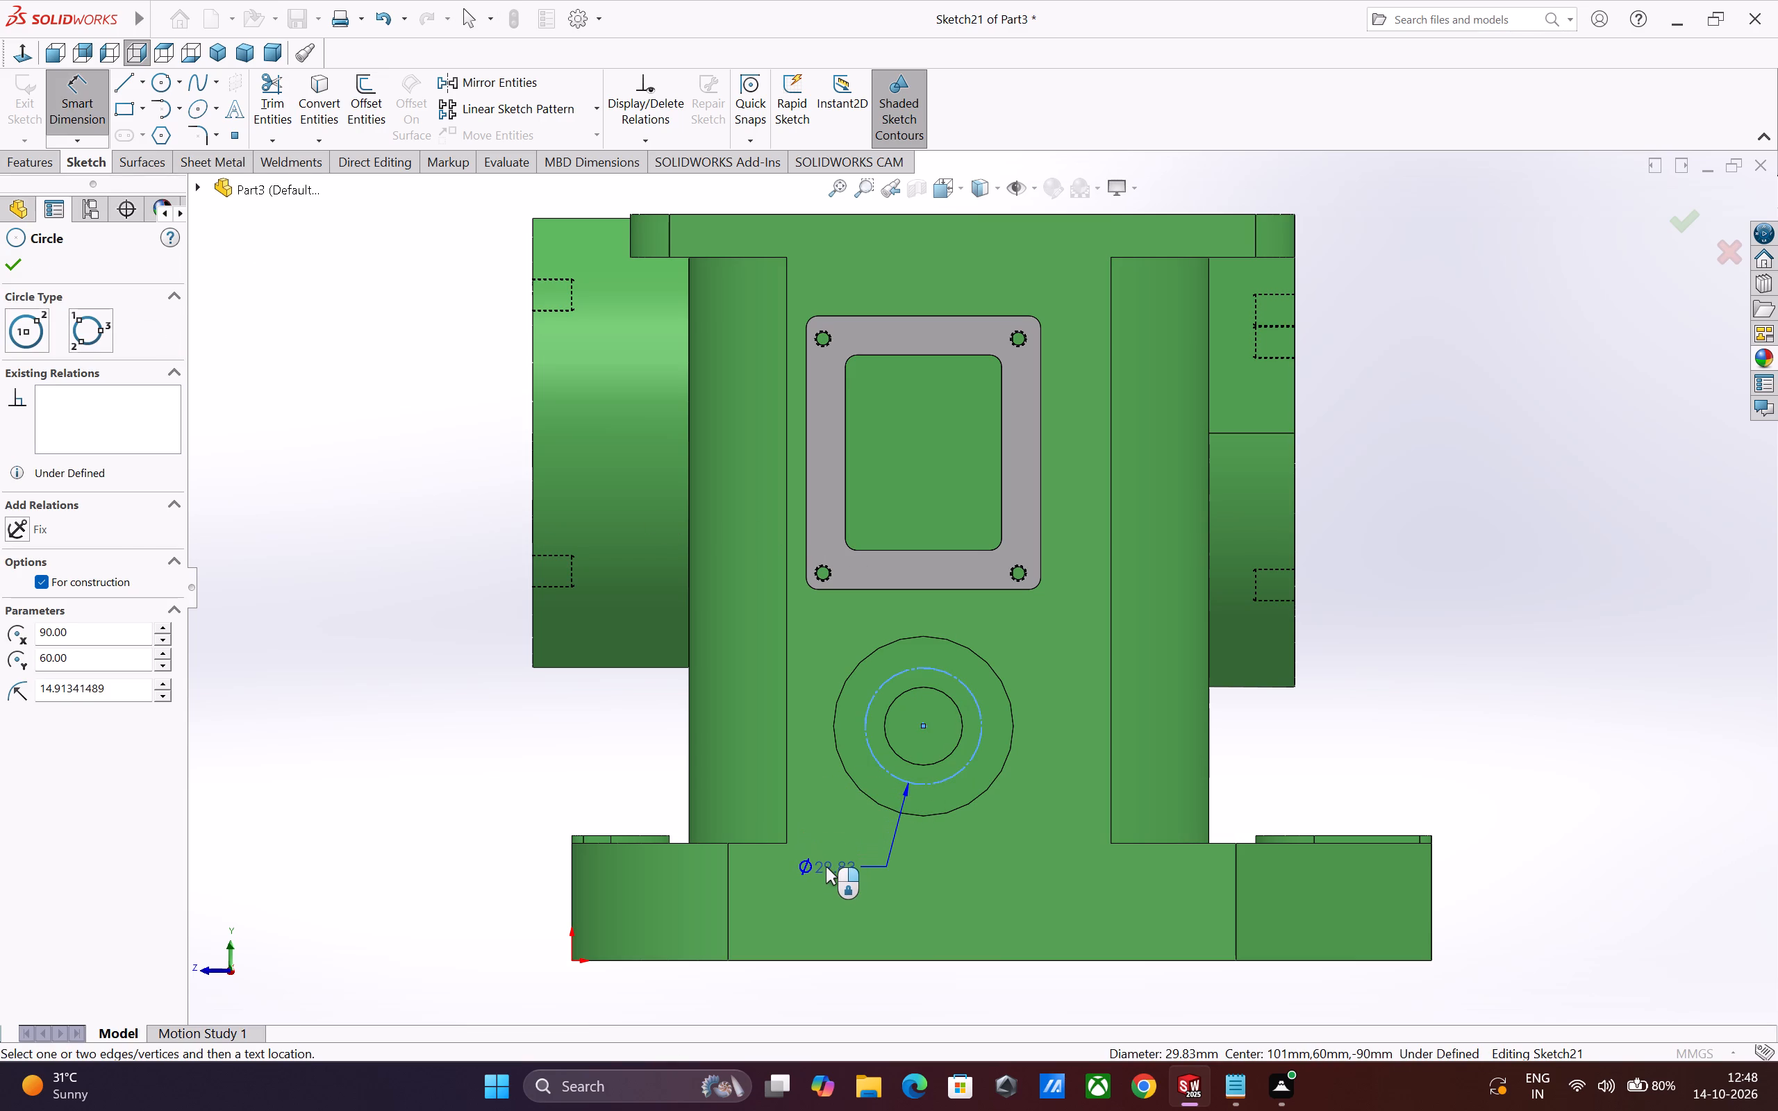
left_click(826, 867)
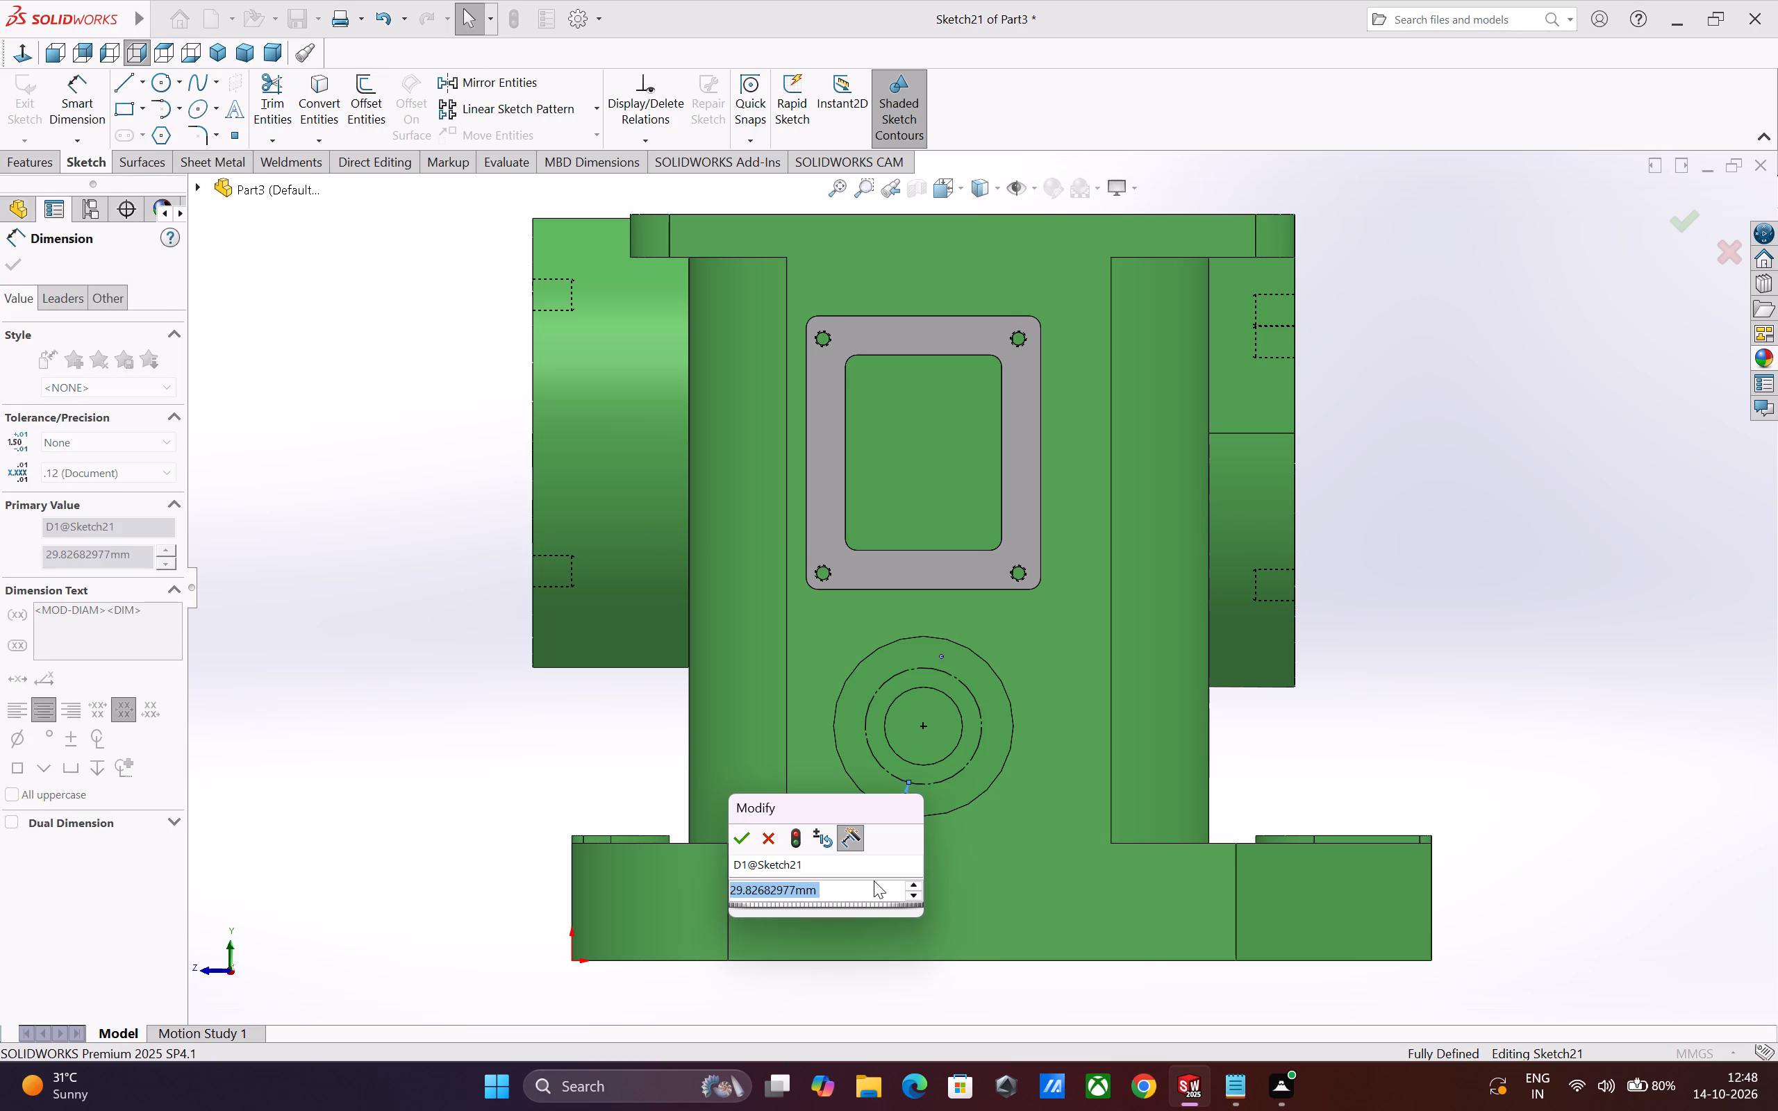
left_click(761, 833)
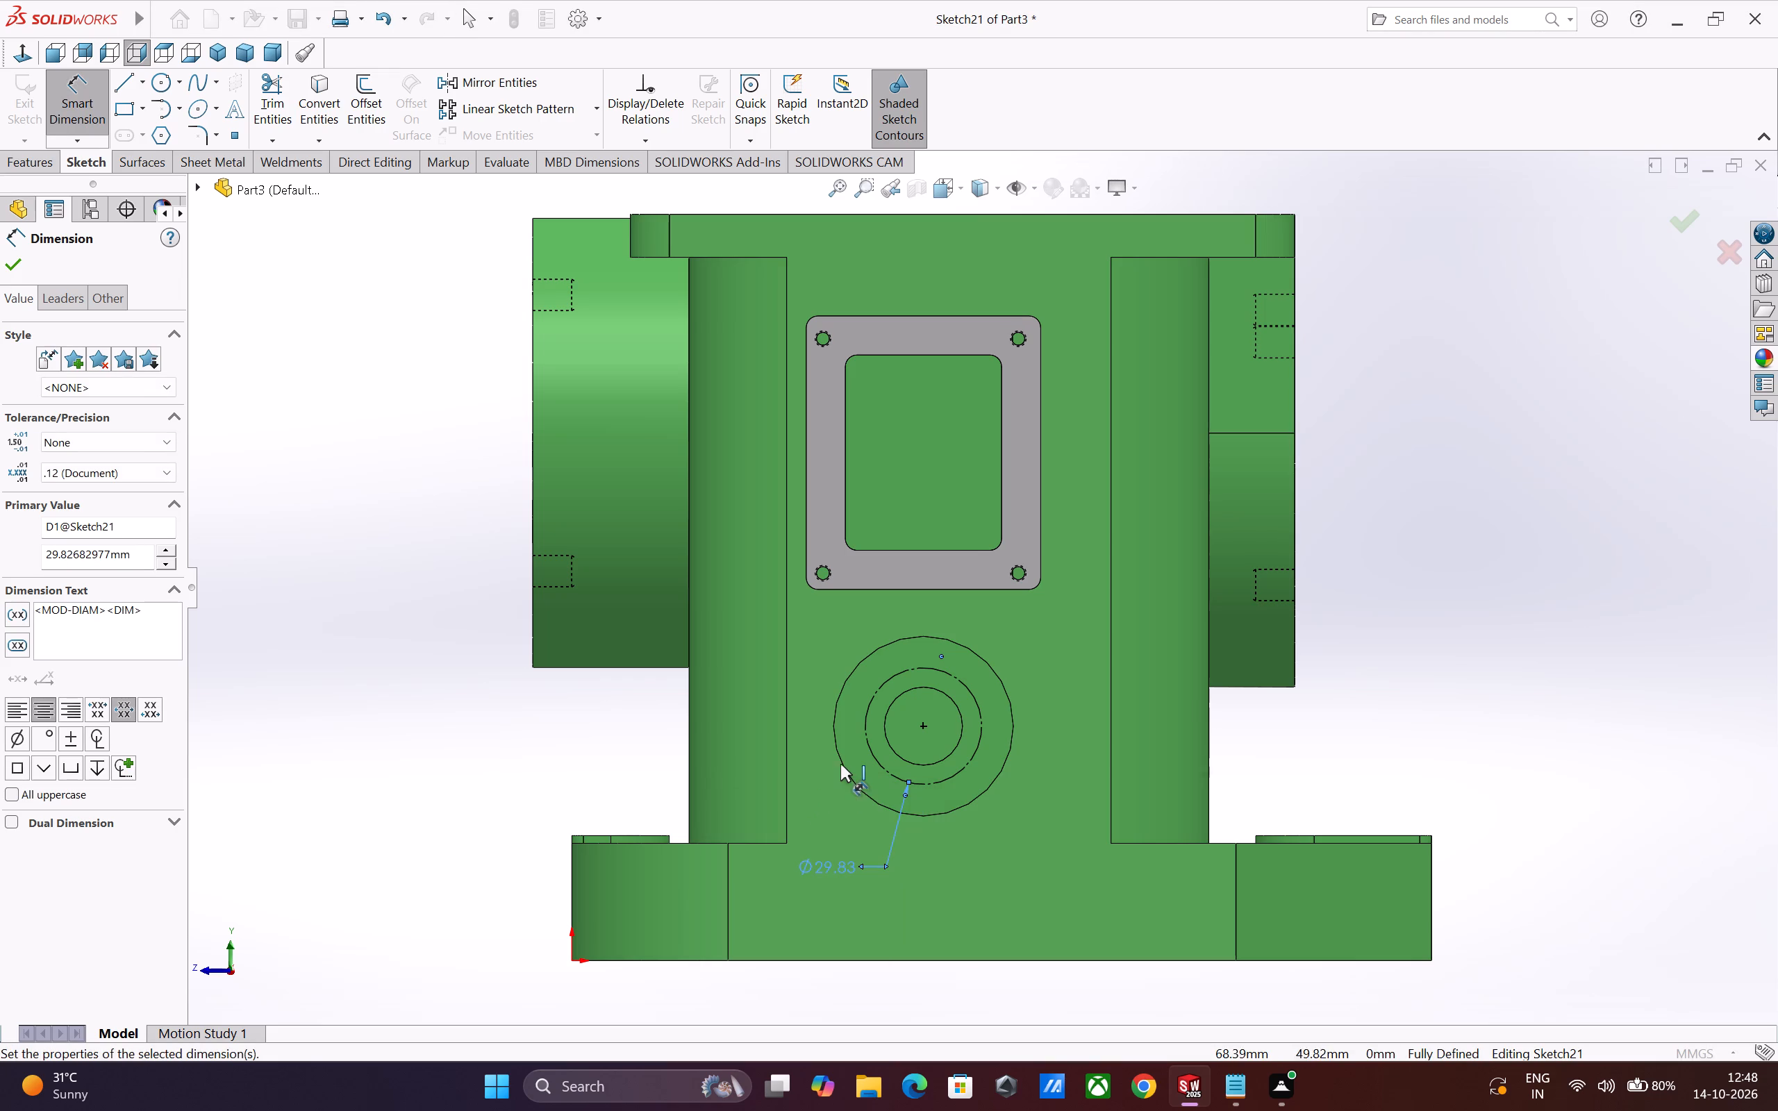
left_click(841, 763)
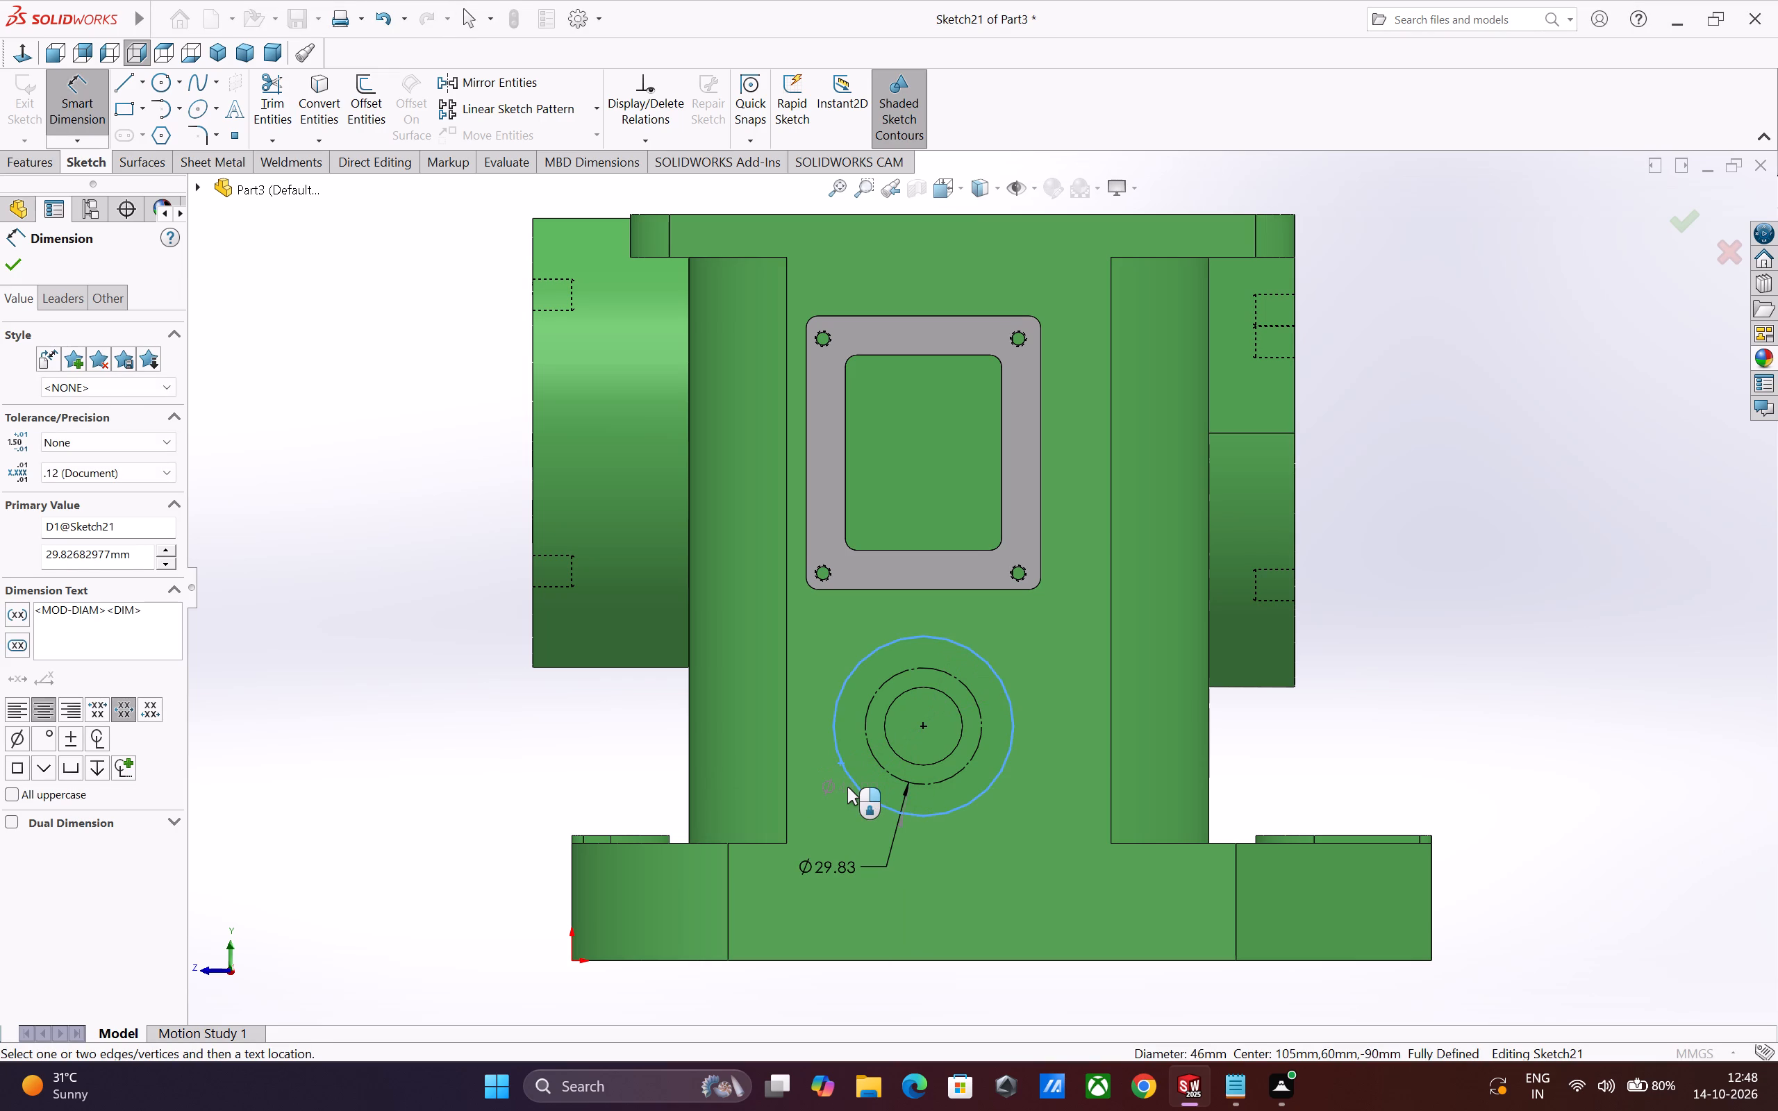
key("Escape")
double_click(823, 869)
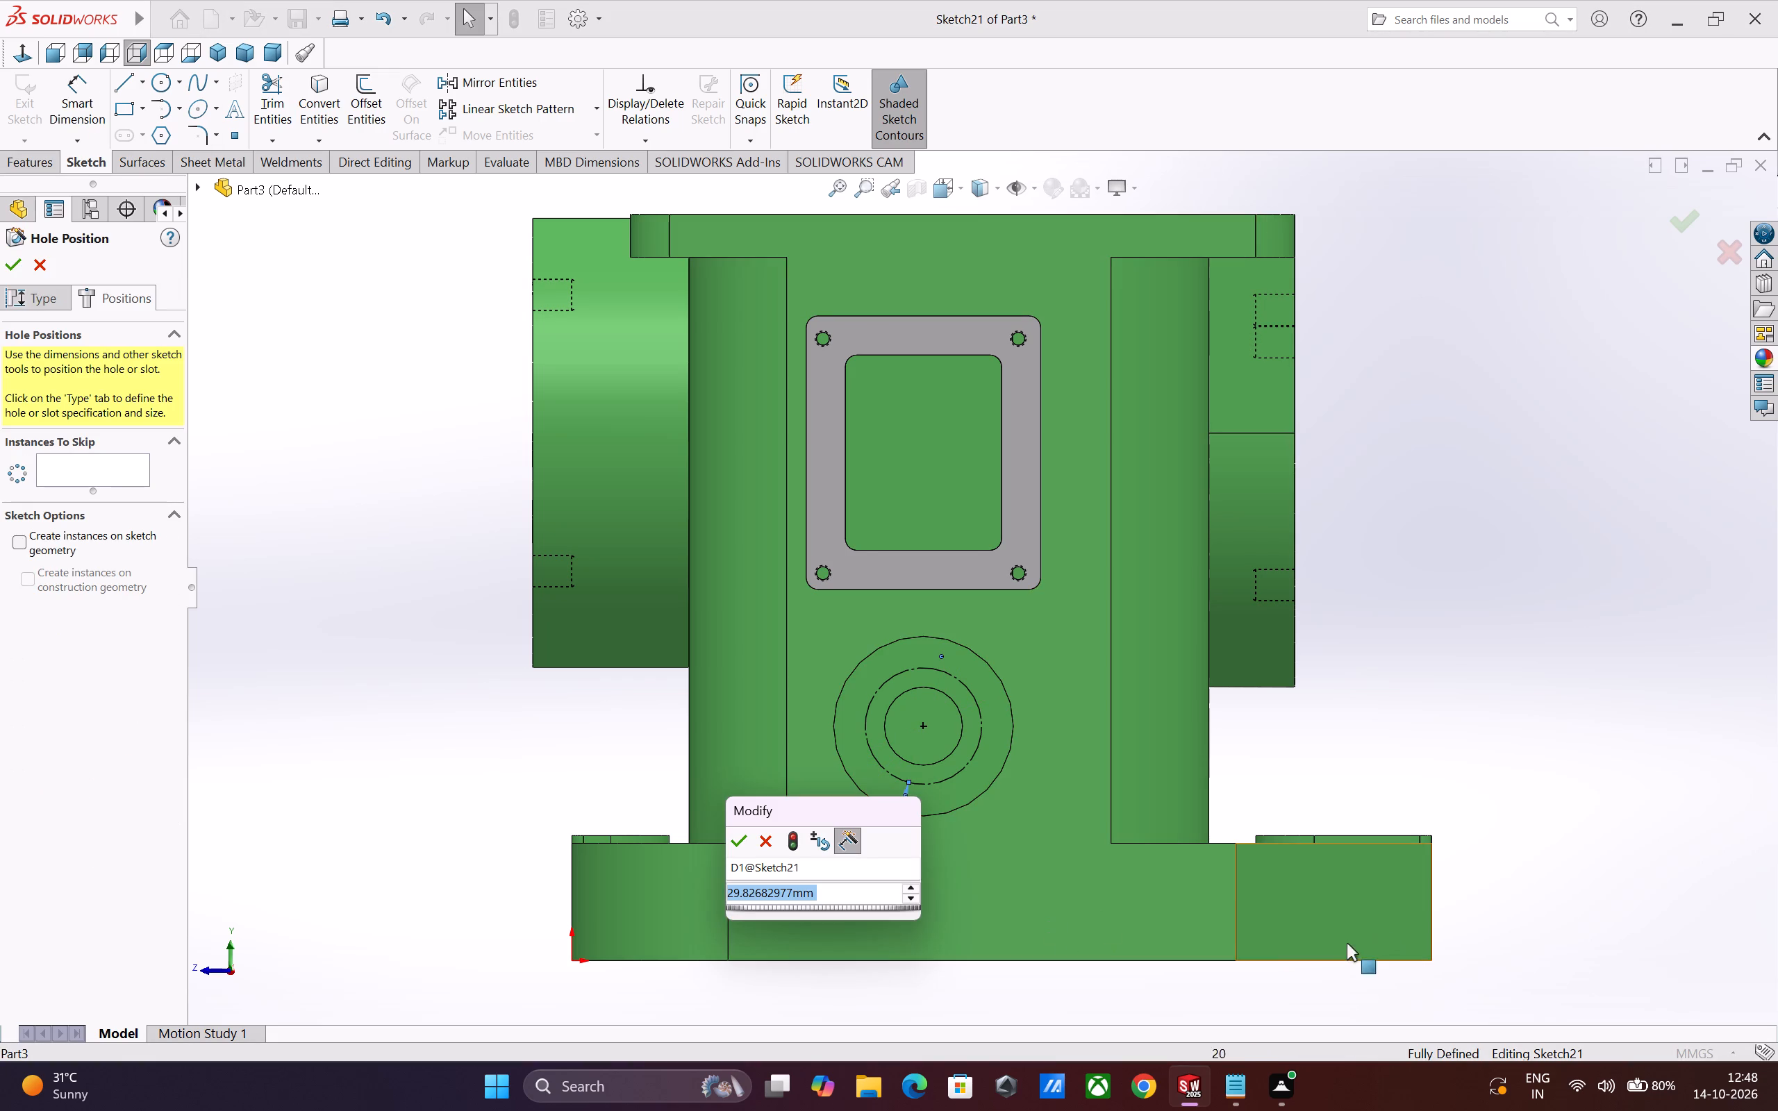
type("30")
key("Return")
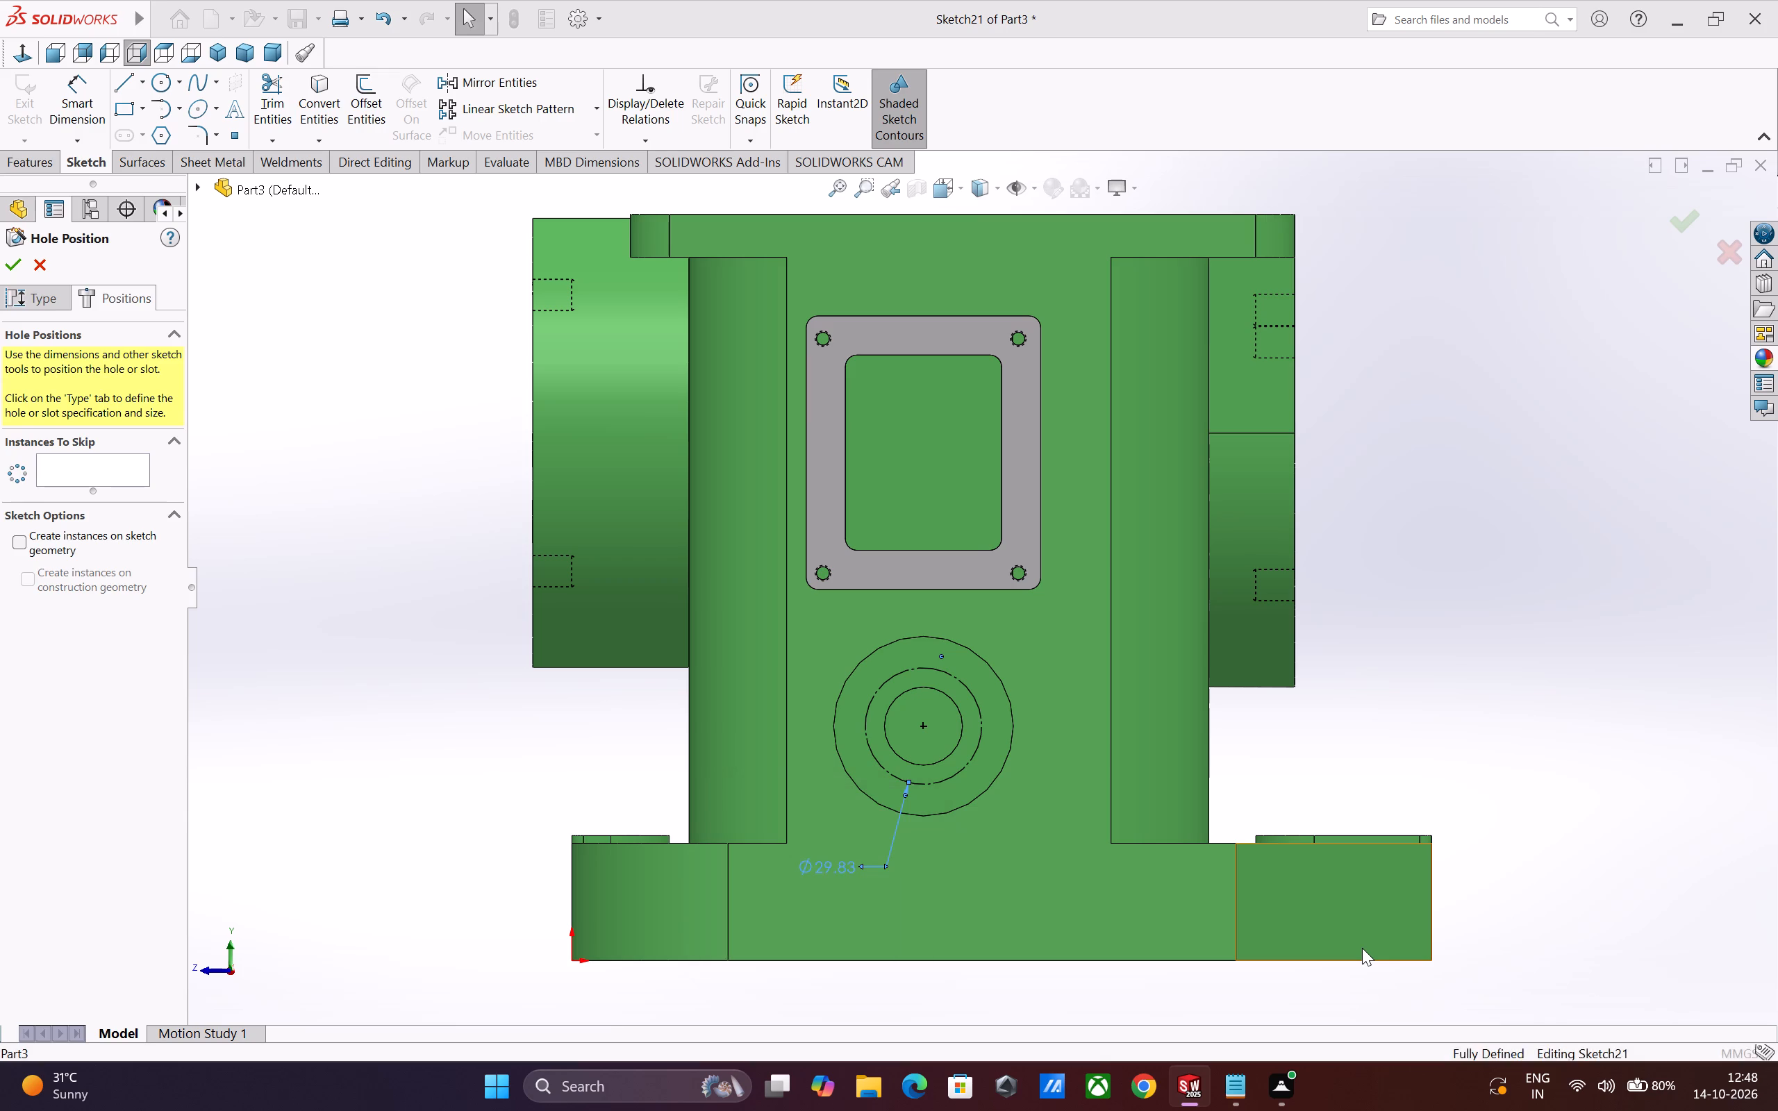
left_click(1298, 777)
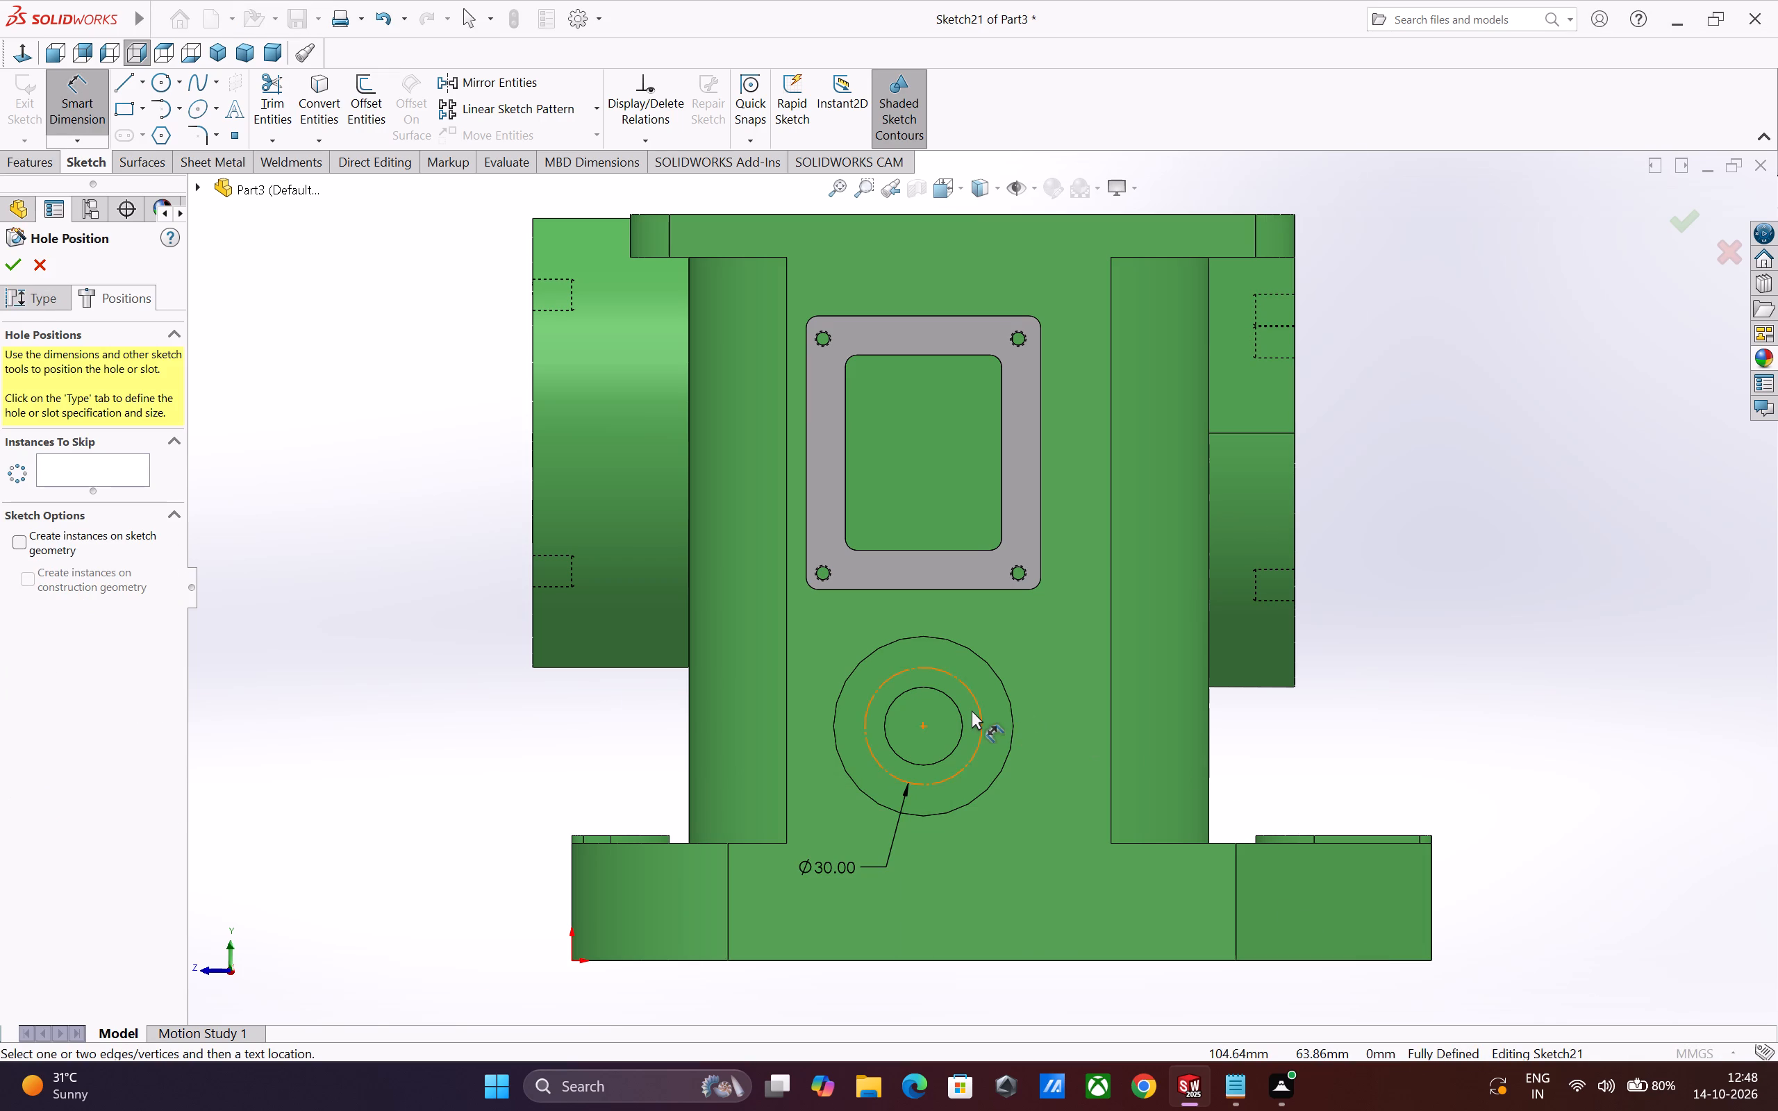
Place one M4 hole point at the top quadrant of the 30 mm construction circle and finish the tapped hole.
scroll(972, 710, "down", 3)
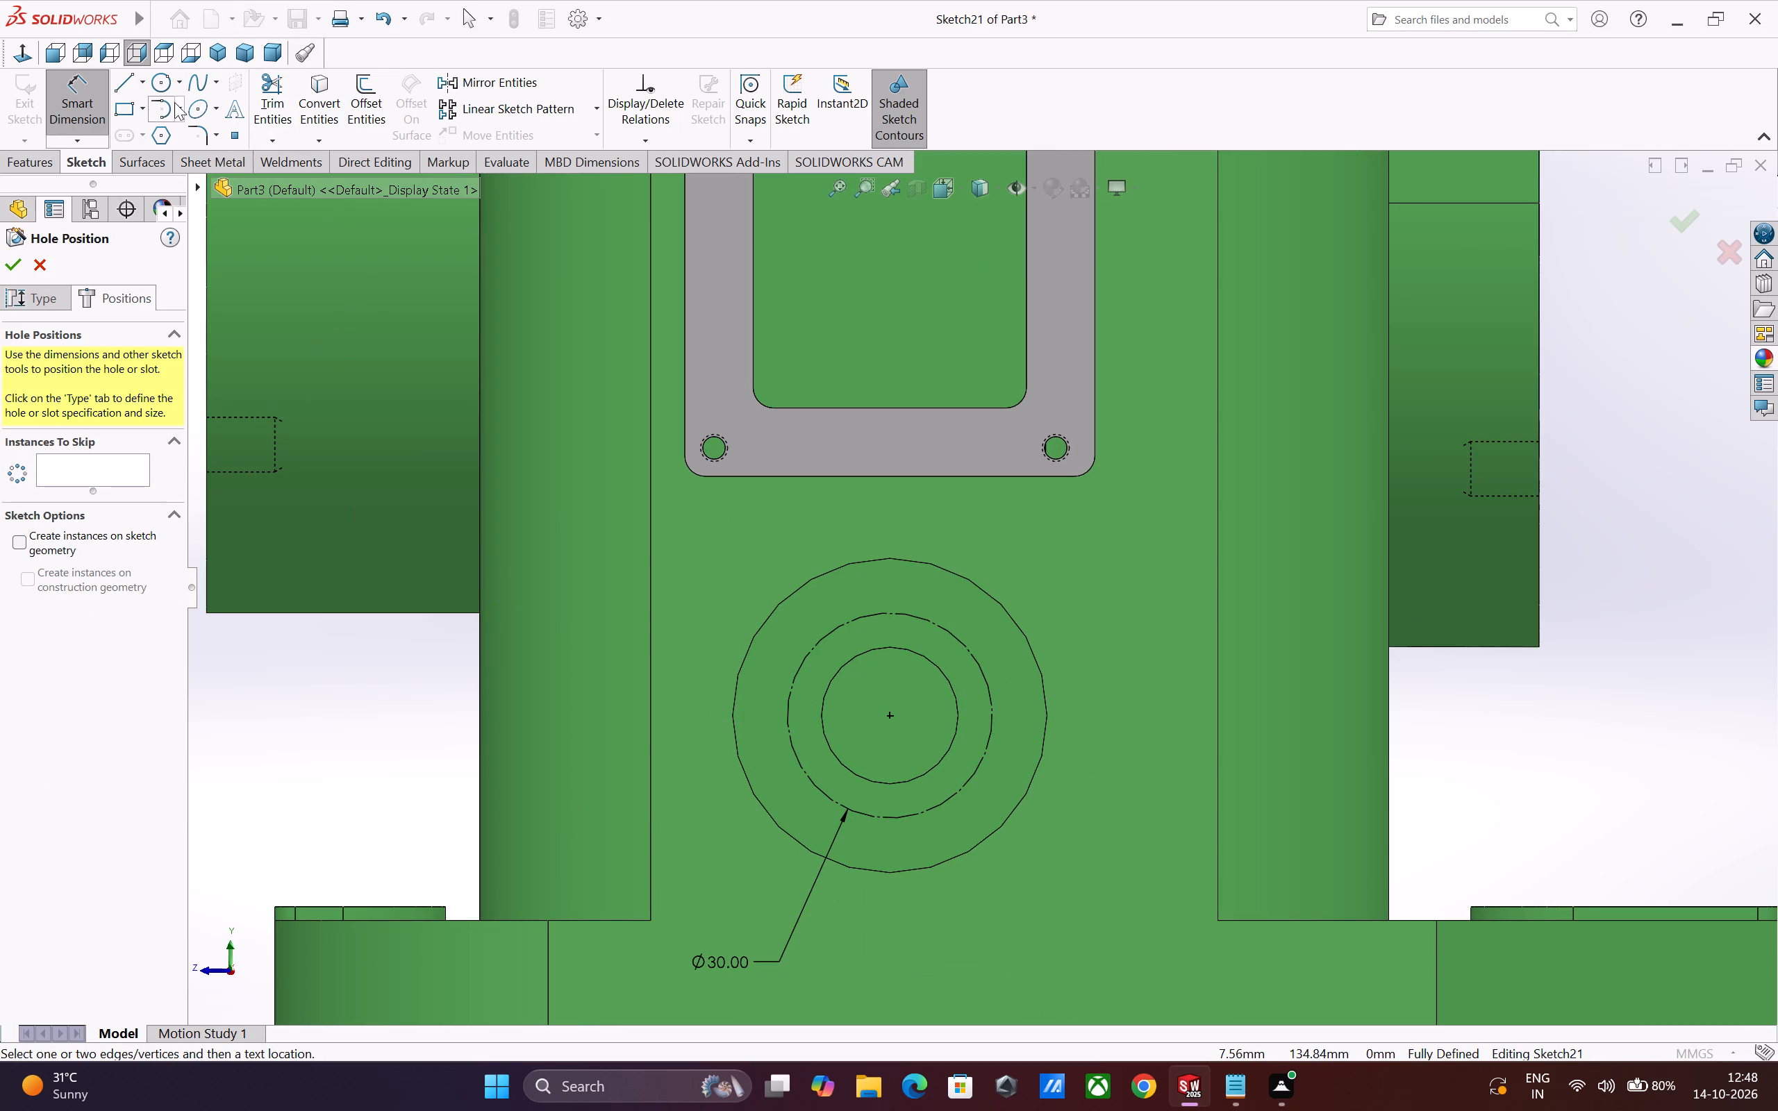
left_click(233, 131)
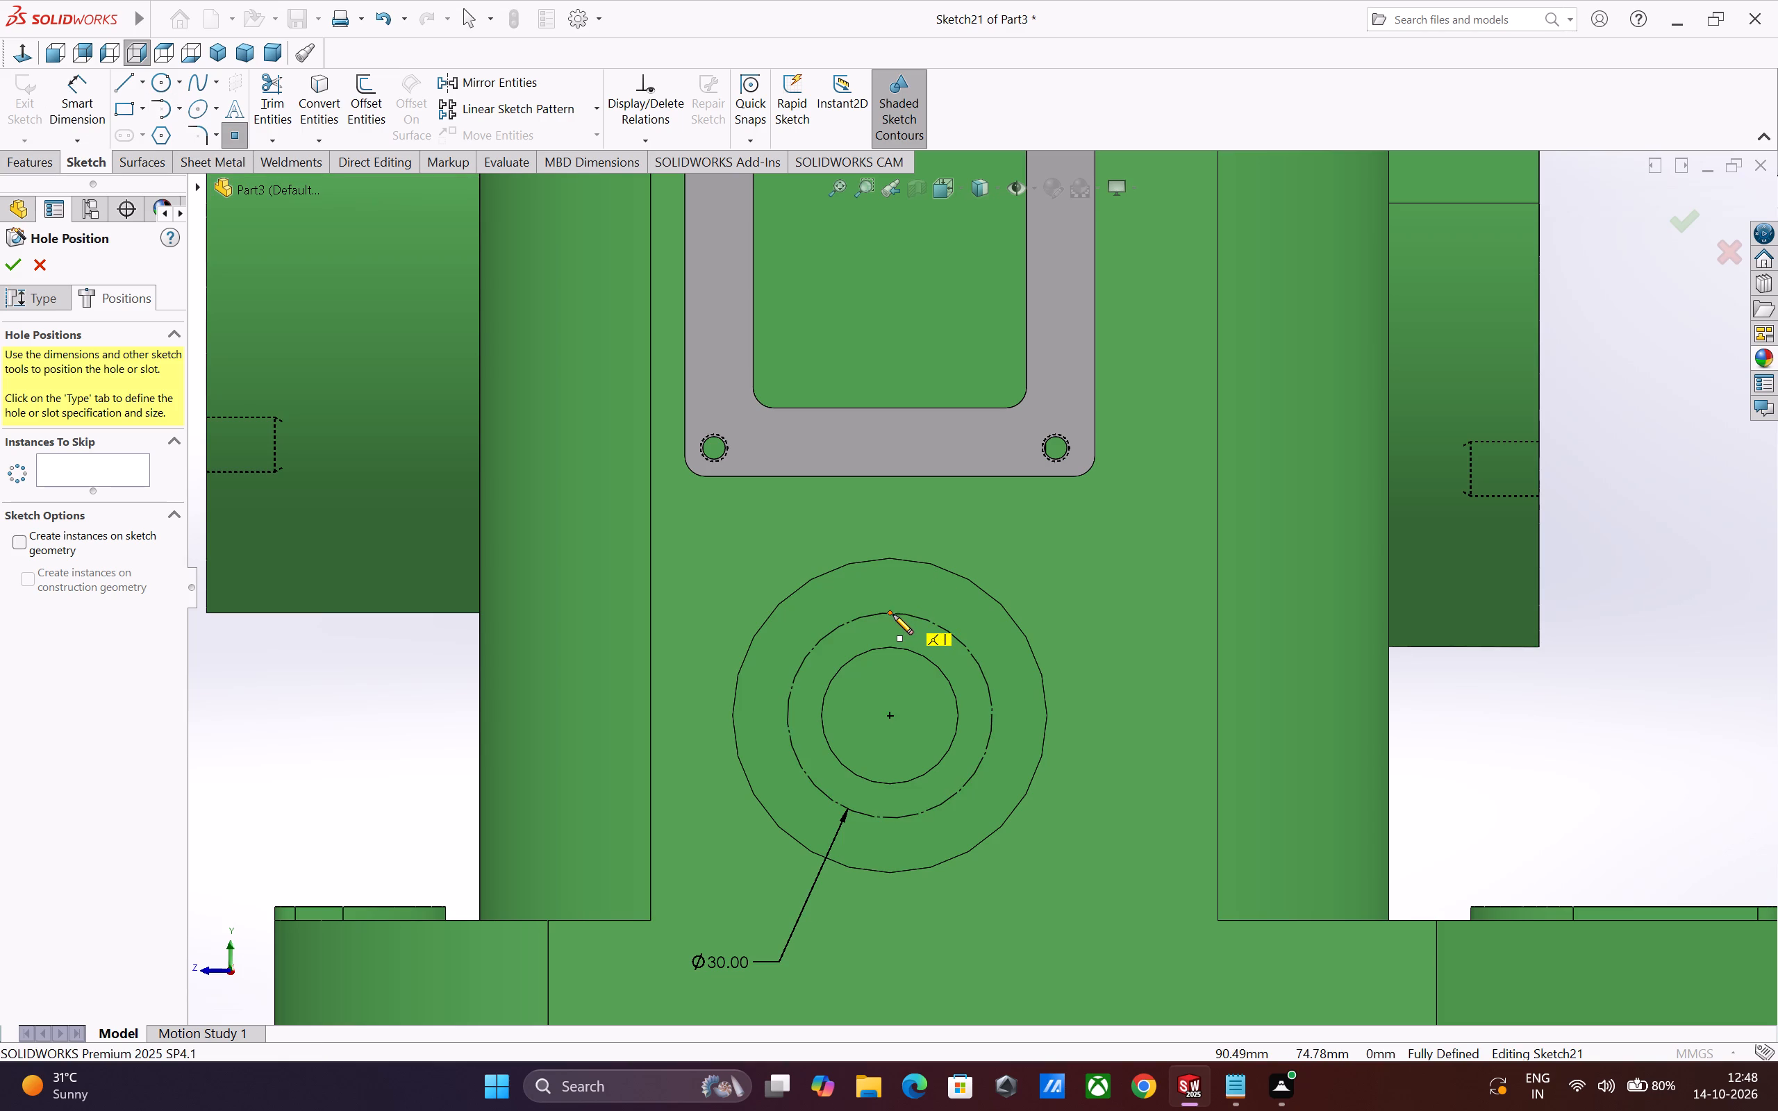
left_click(891, 615)
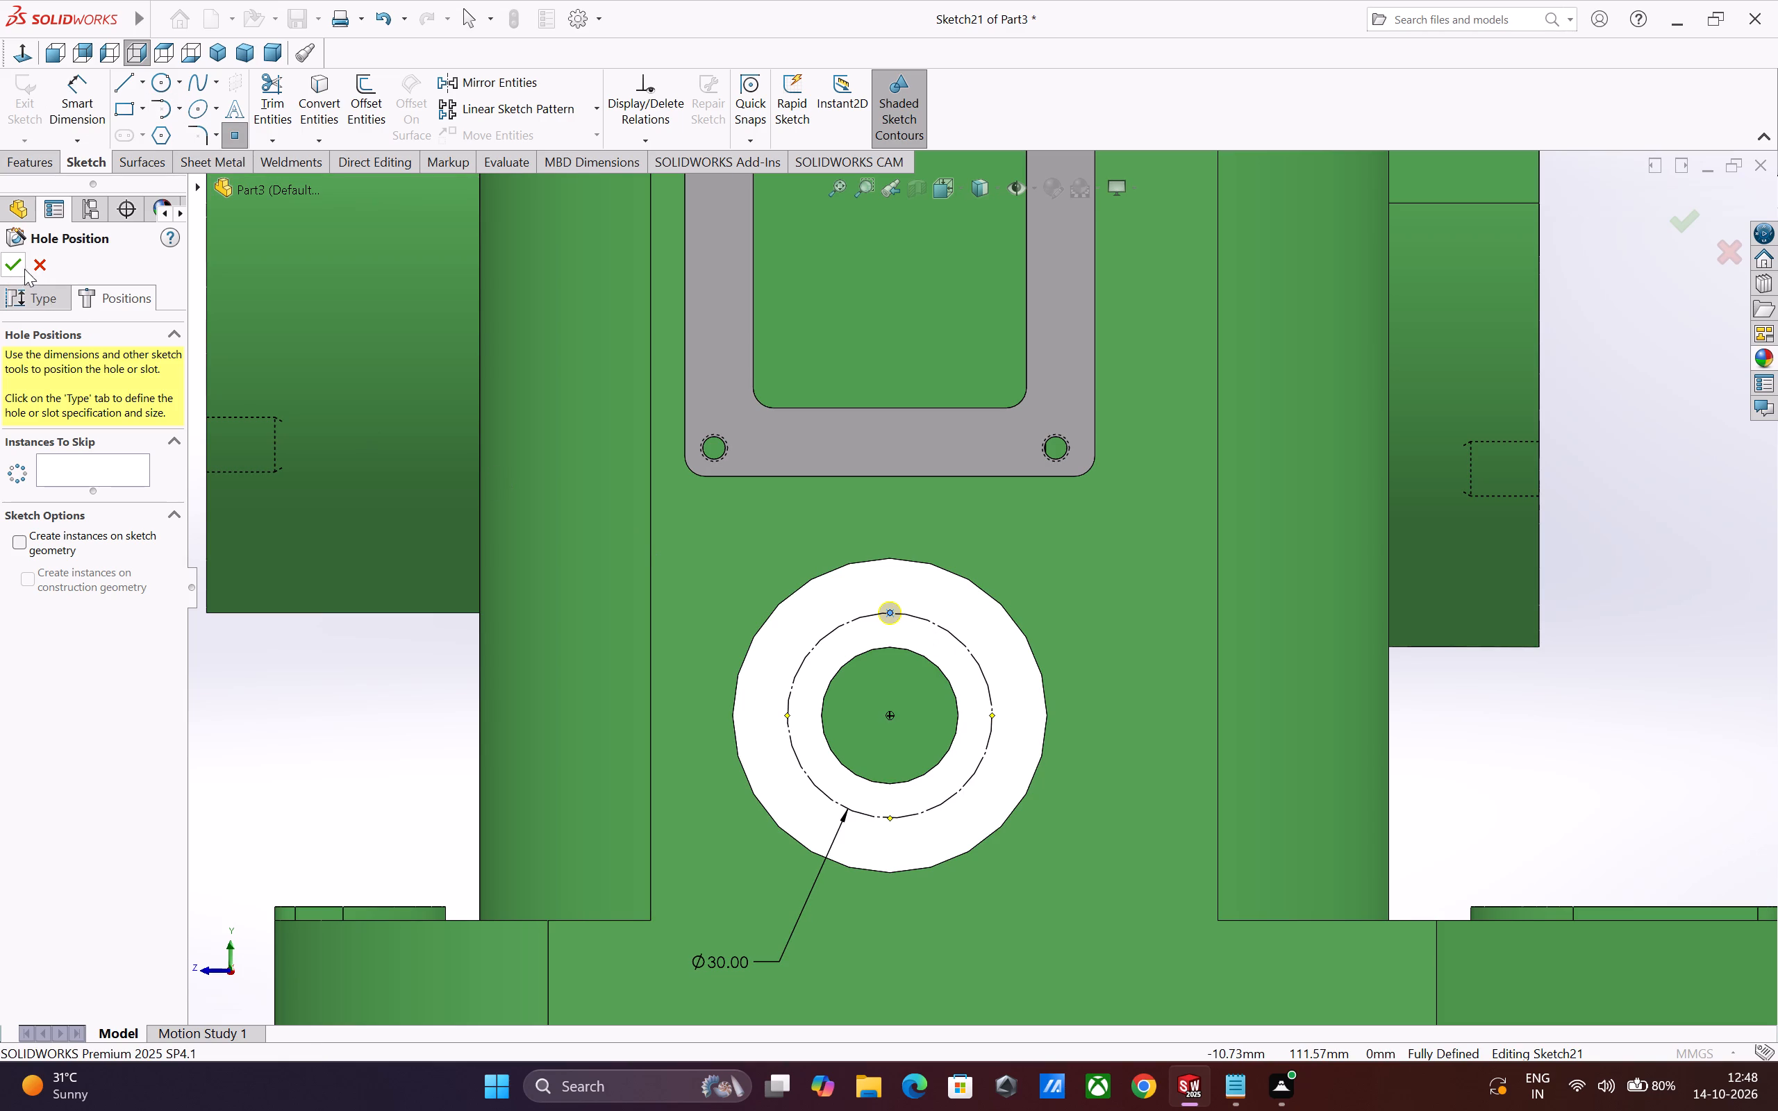
left_click(15, 265)
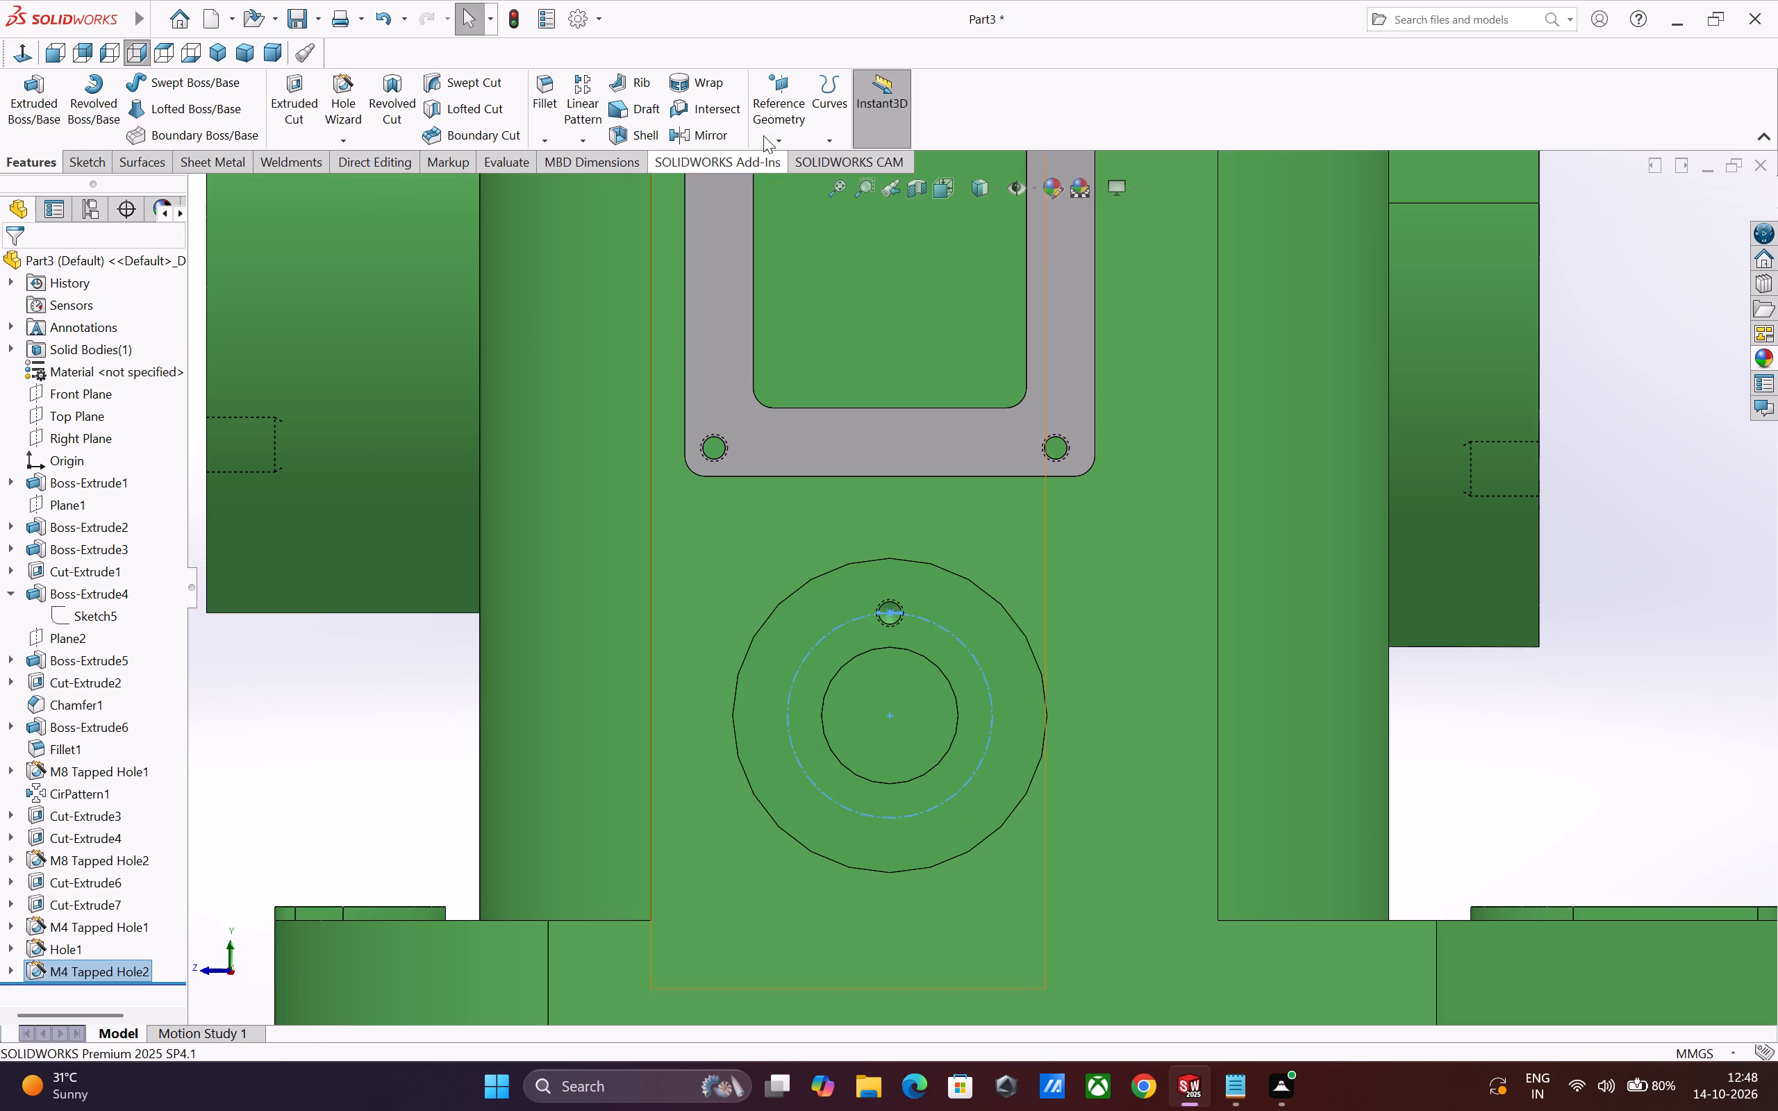
Circular-pattern the M4 tapped hole around the bore face with 3 equally spaced instances over 360 degrees.
left_click(595, 143)
left_click(603, 183)
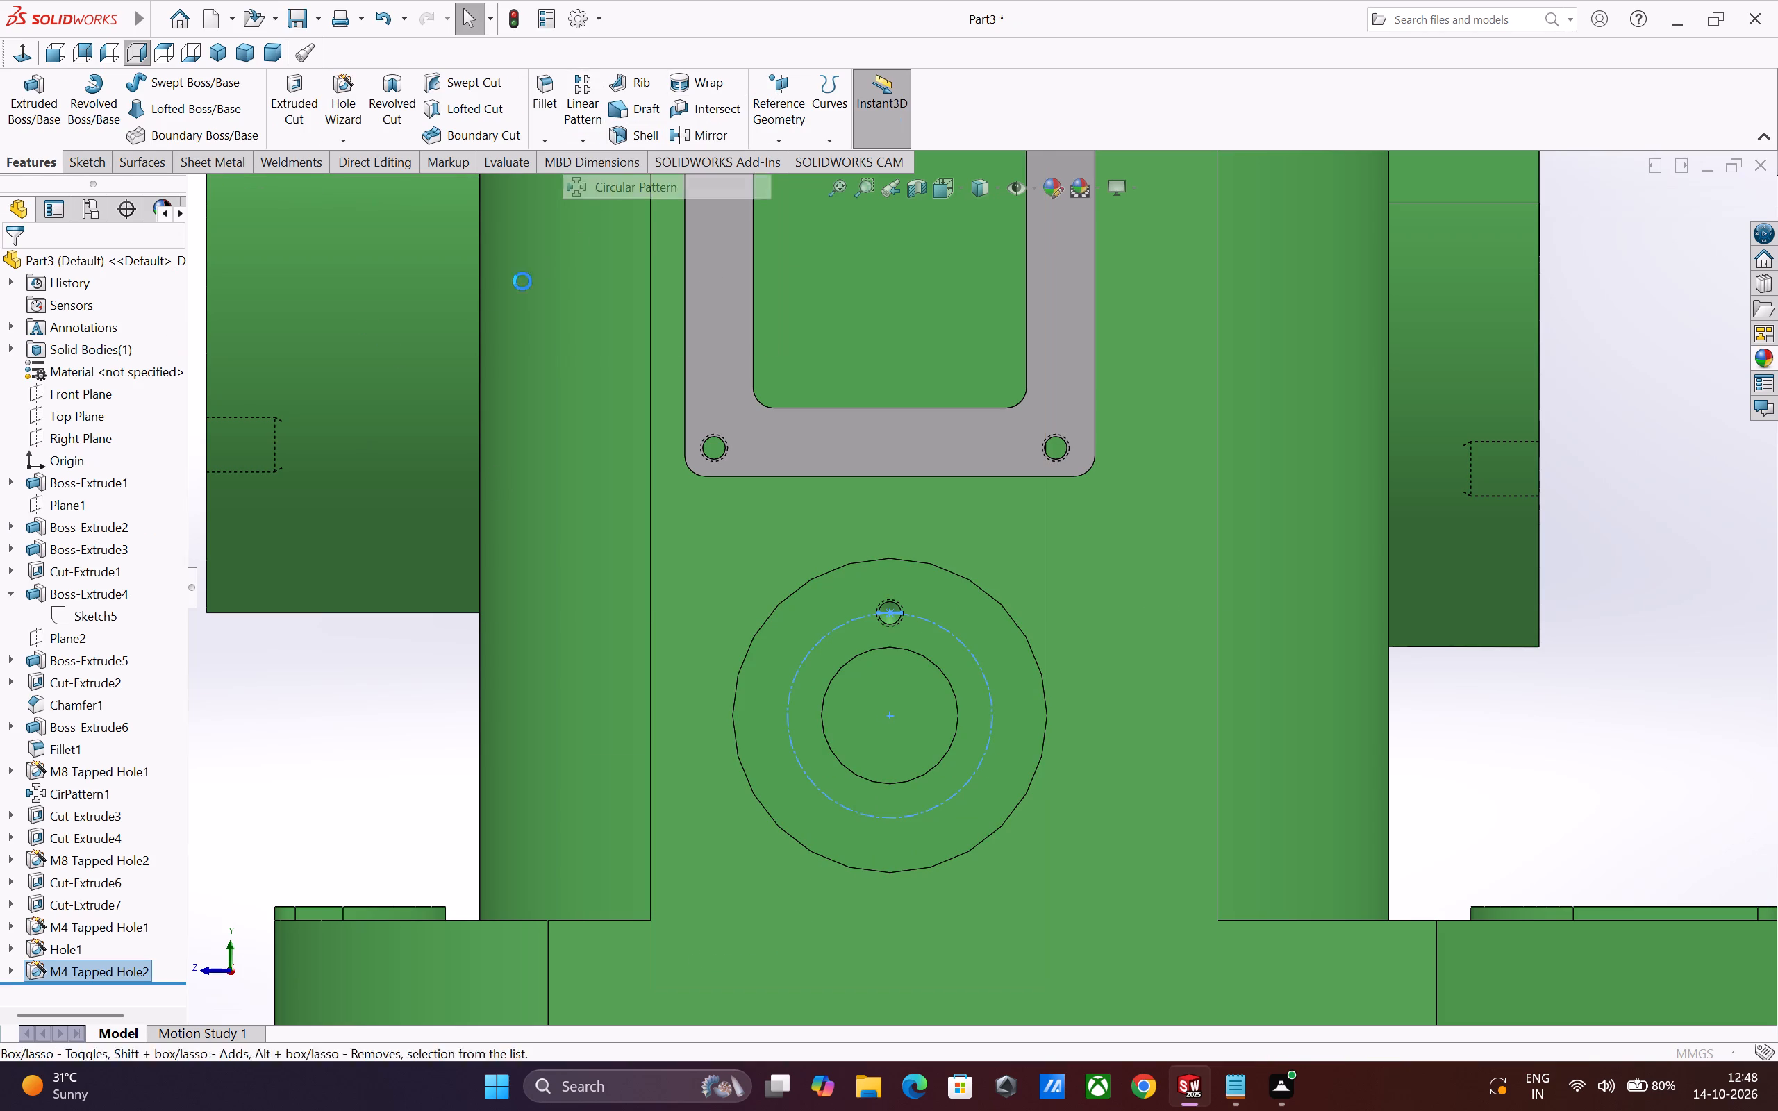
double_click(85, 431)
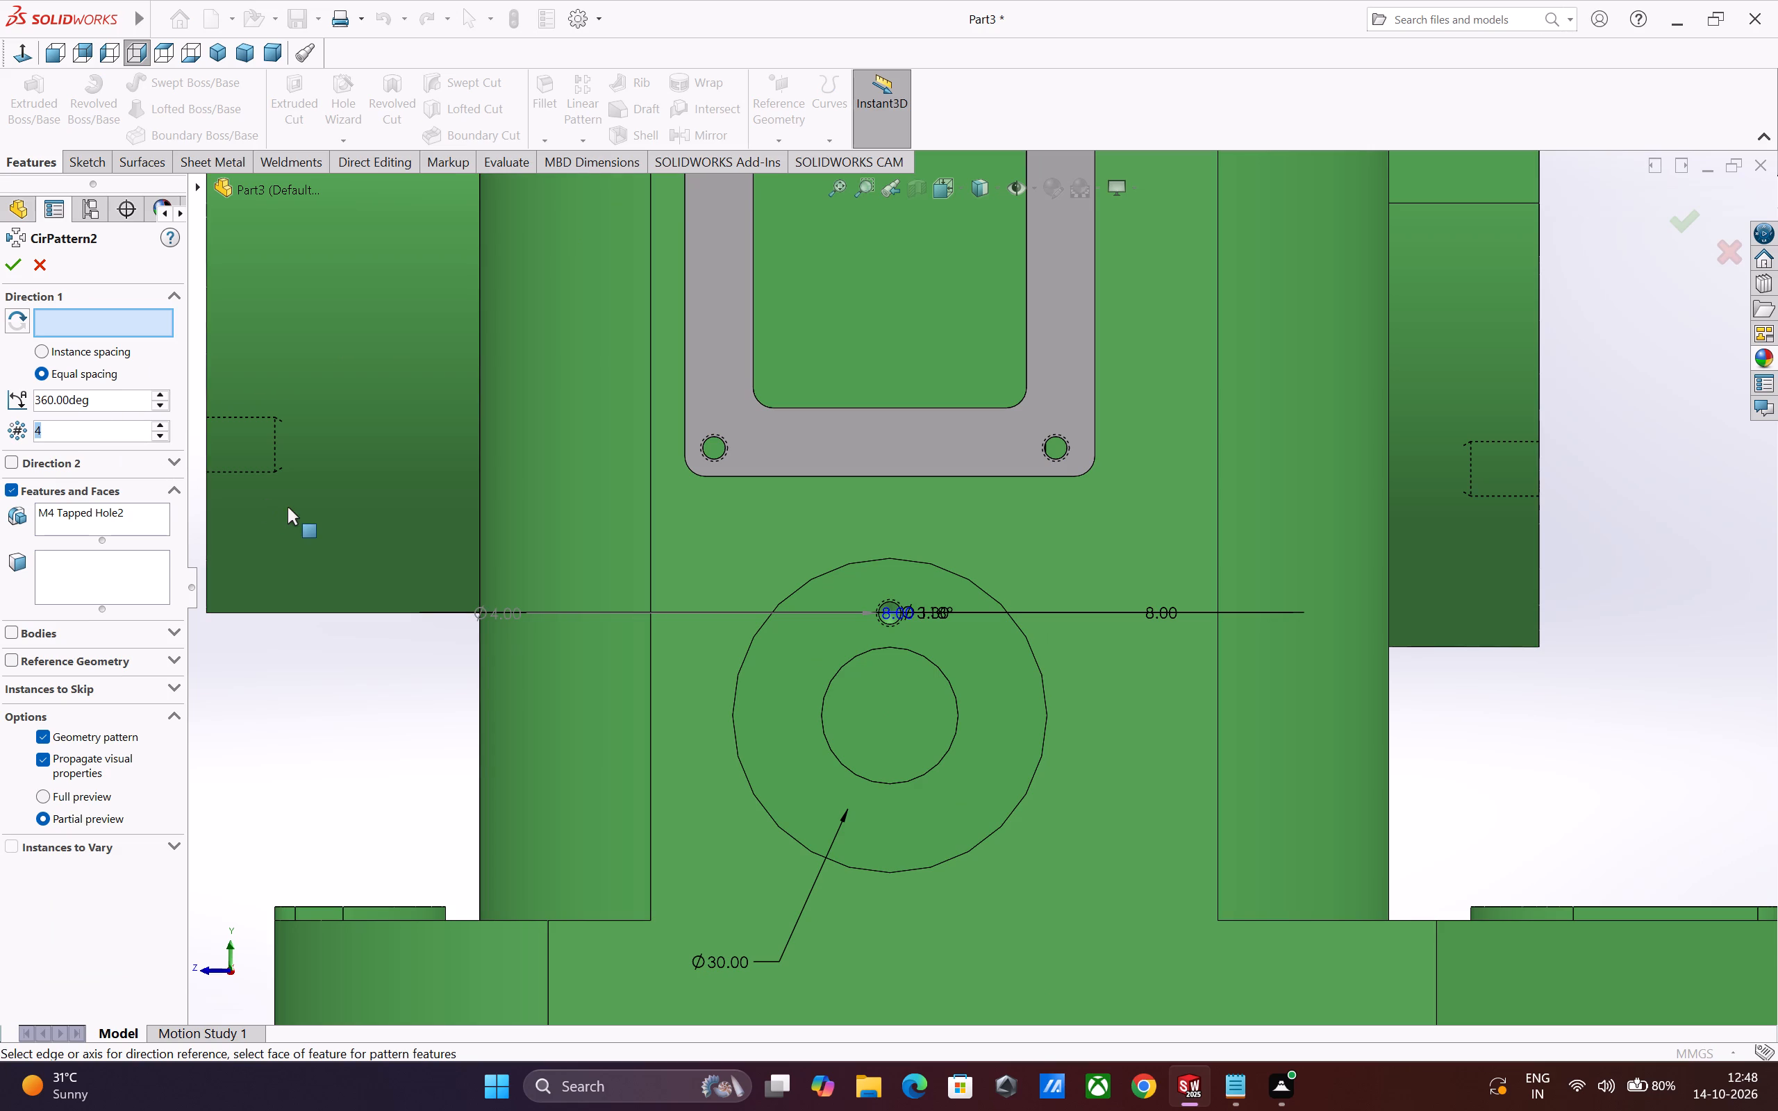
key("3")
key("Return")
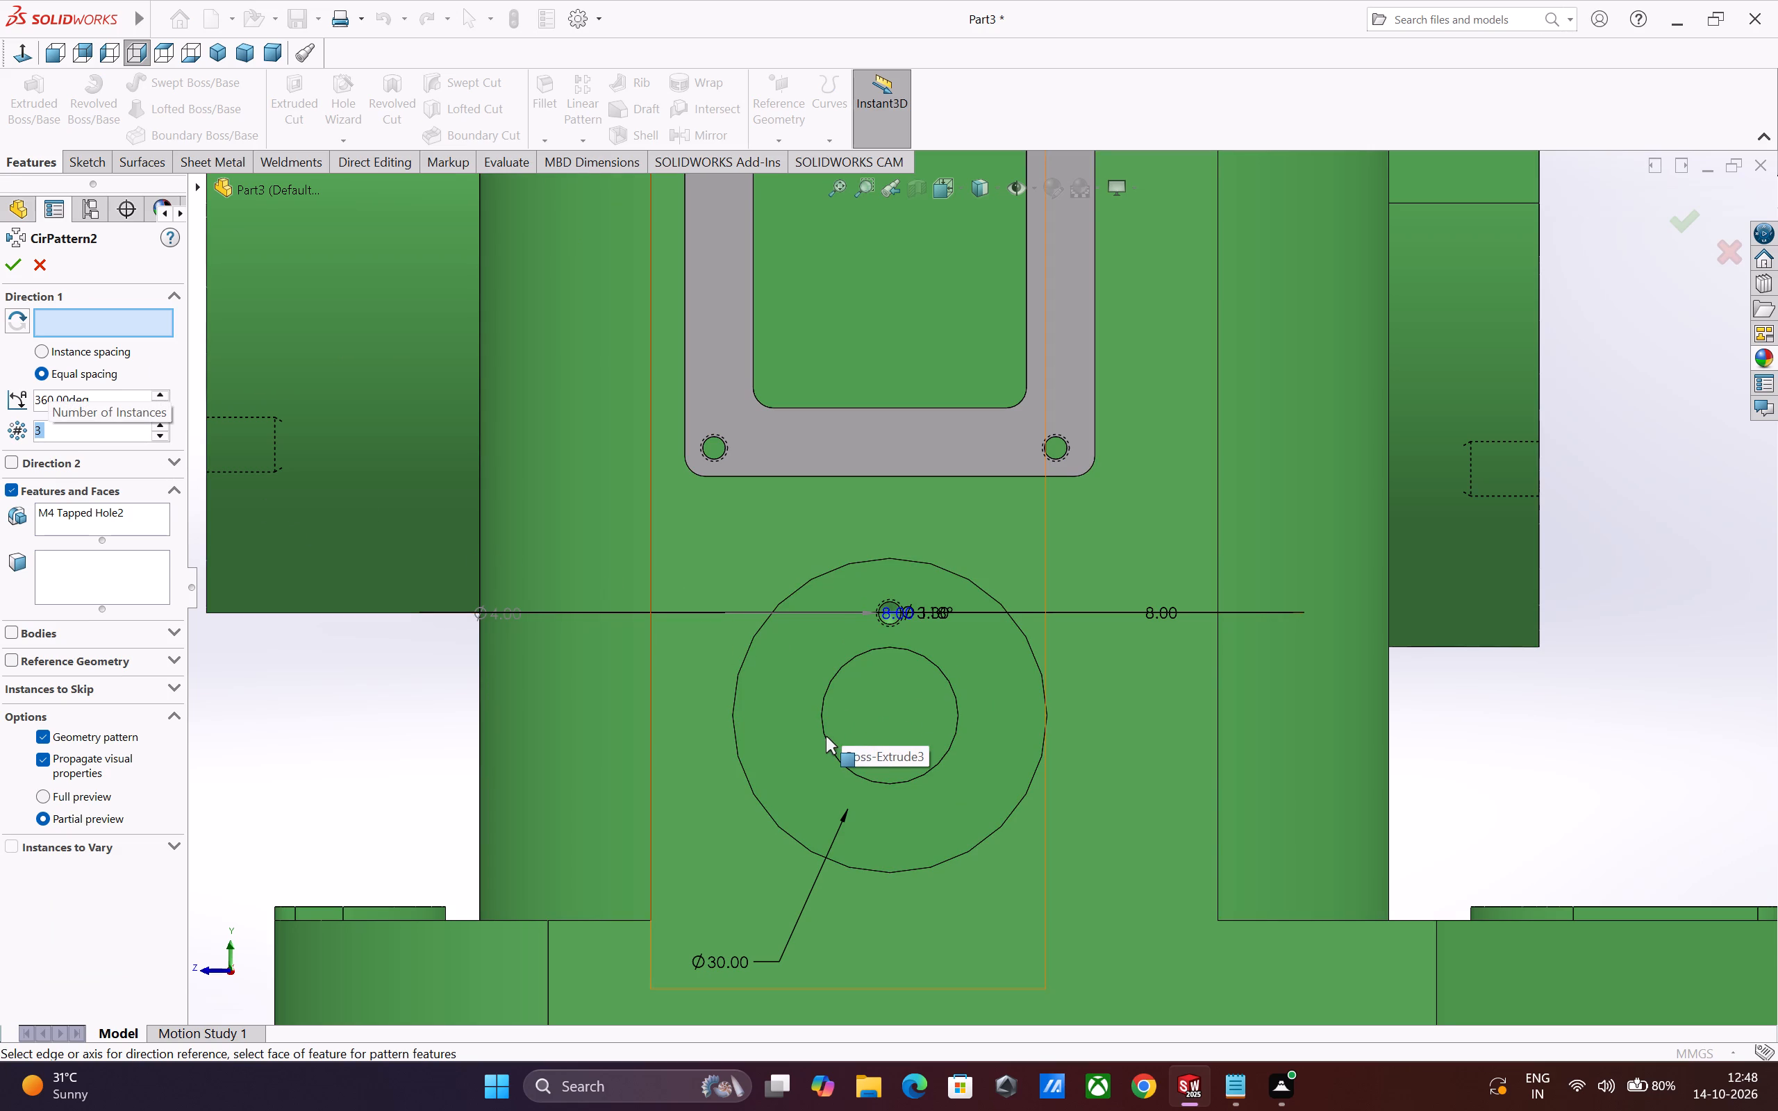
middle_click_drag(847, 737, 813, 755)
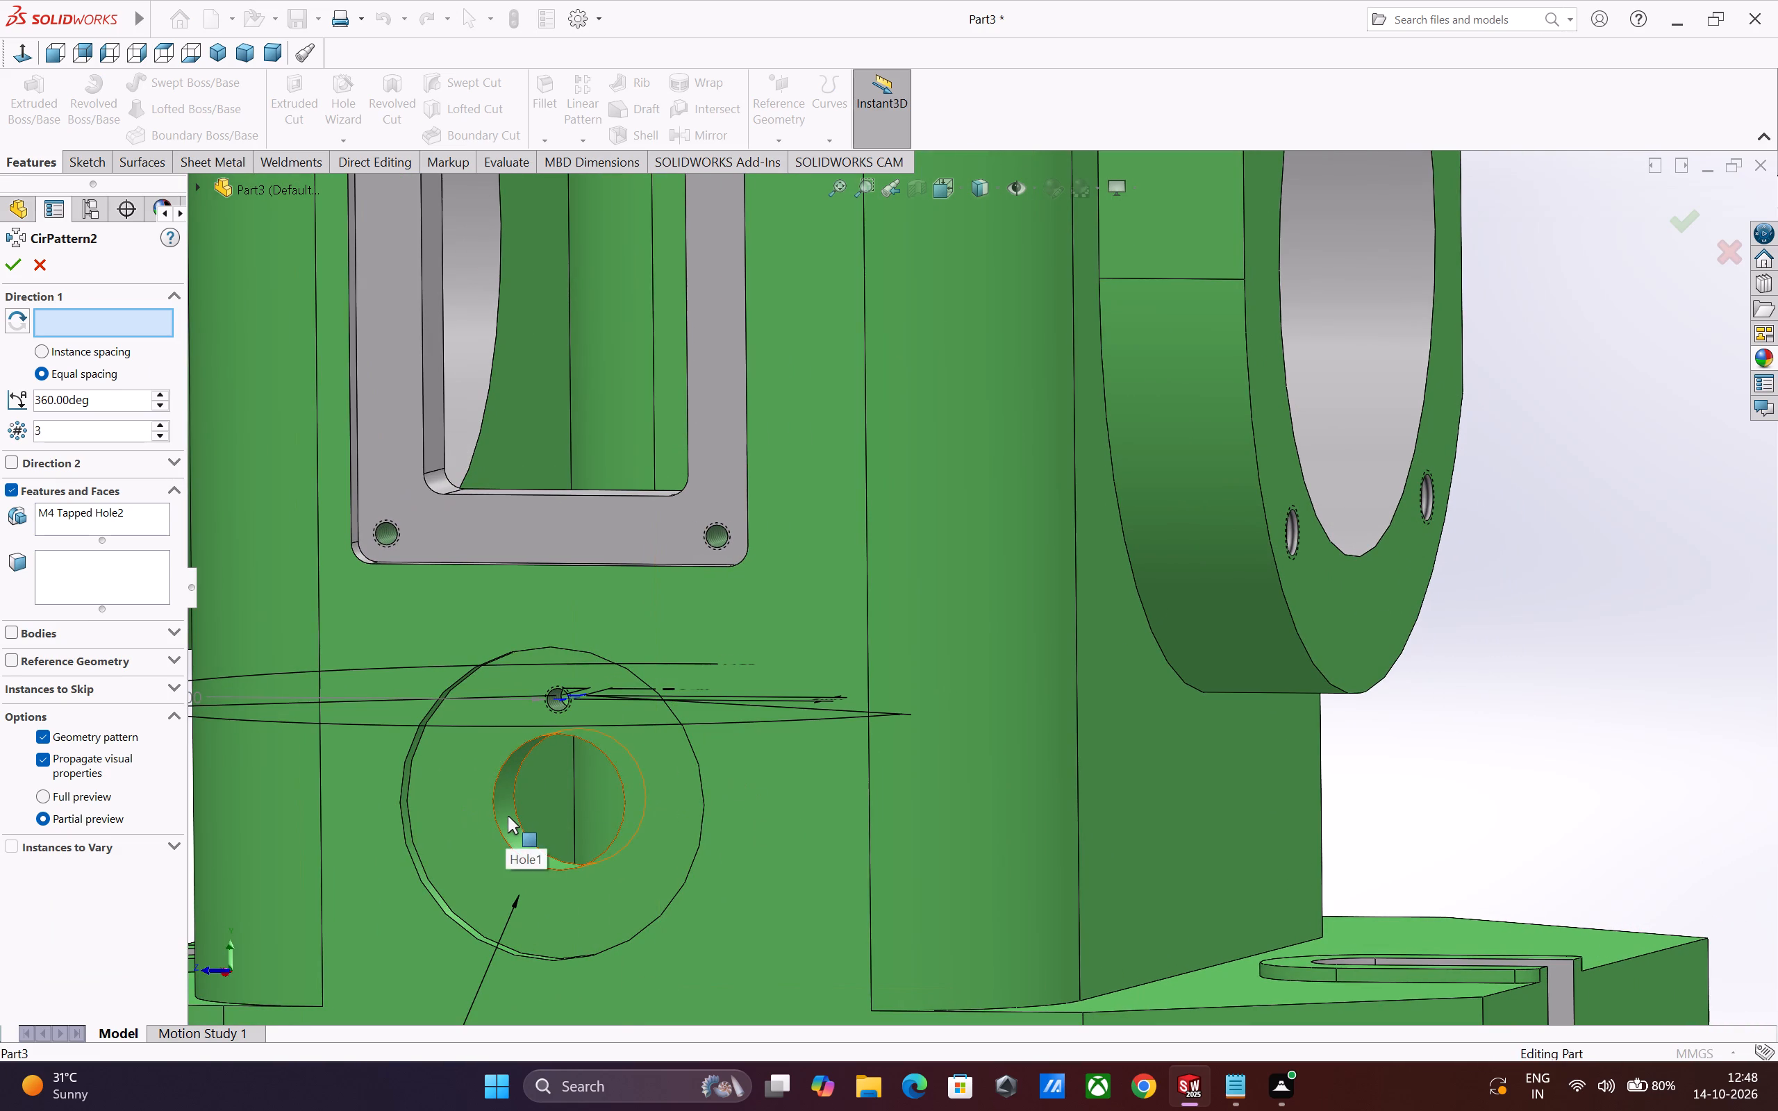
left_click(508, 816)
middle_click_drag(508, 816, 549, 800)
scroll(550, 799, "up", 2)
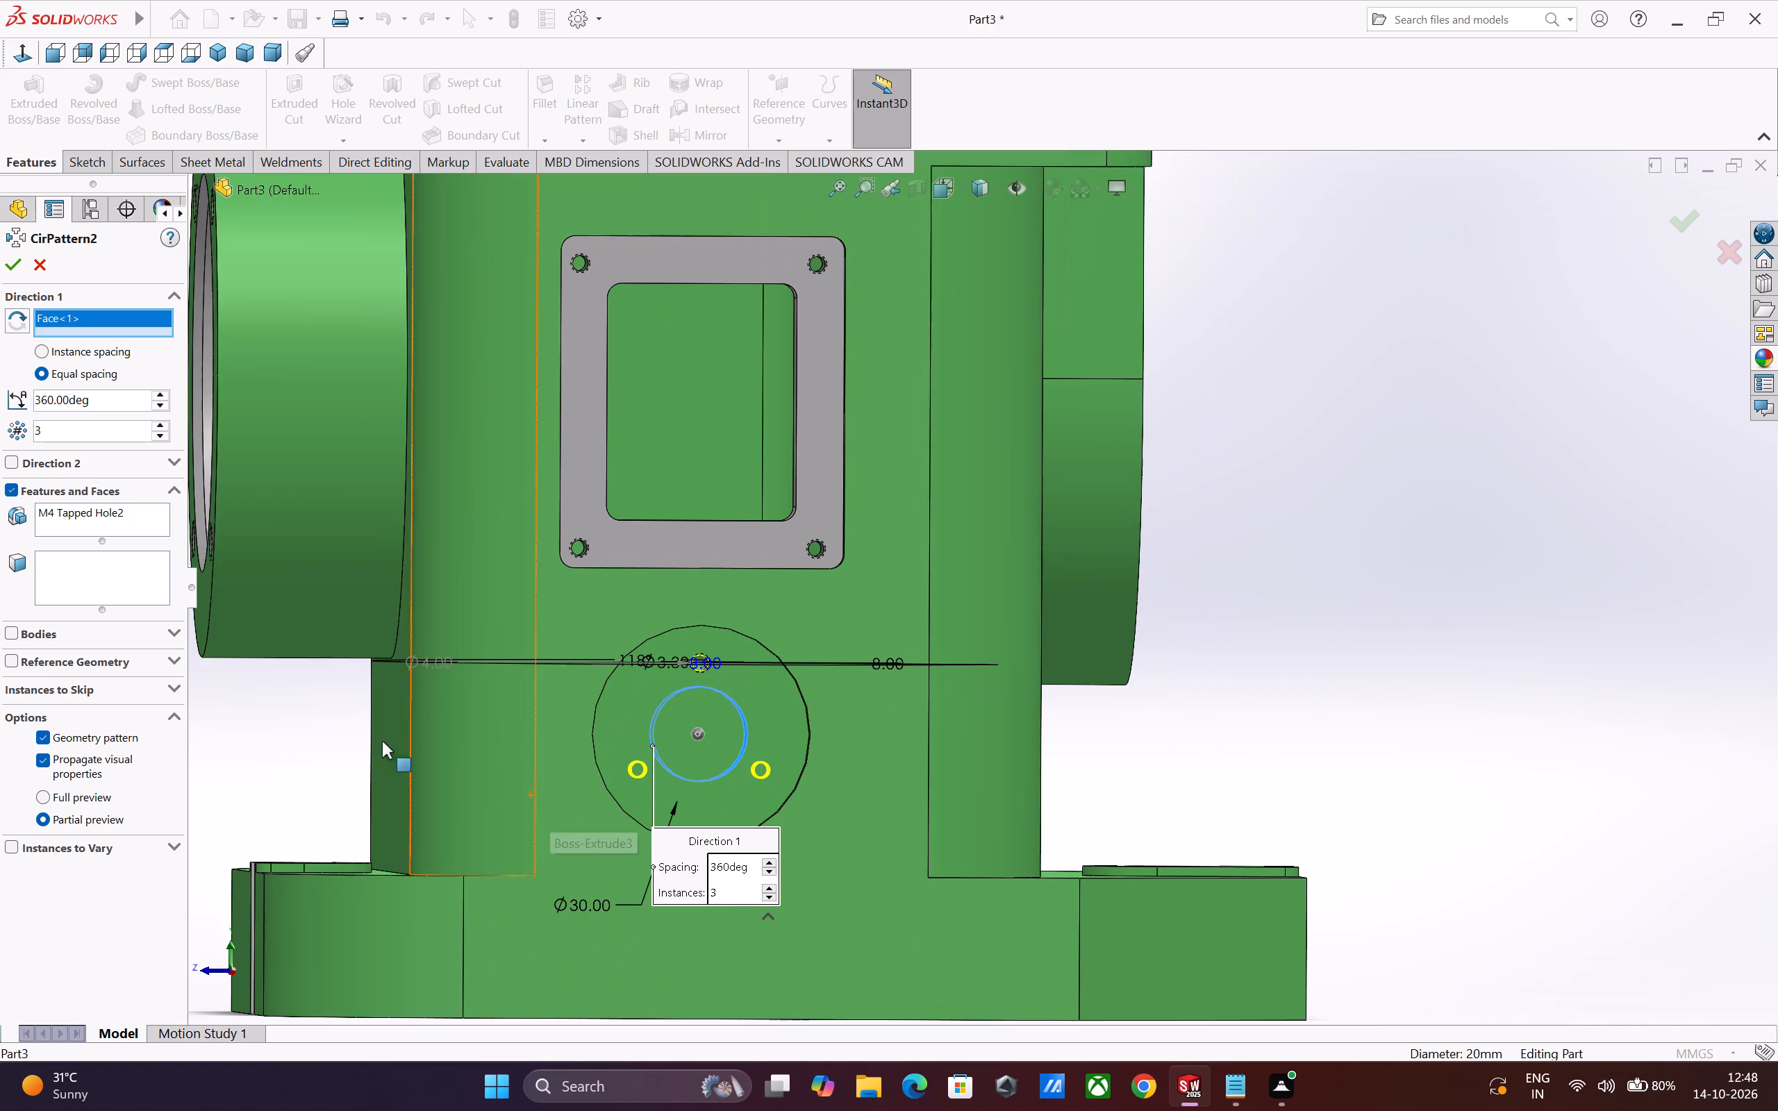
left_click(11, 265)
scroll(574, 708, "up", 2)
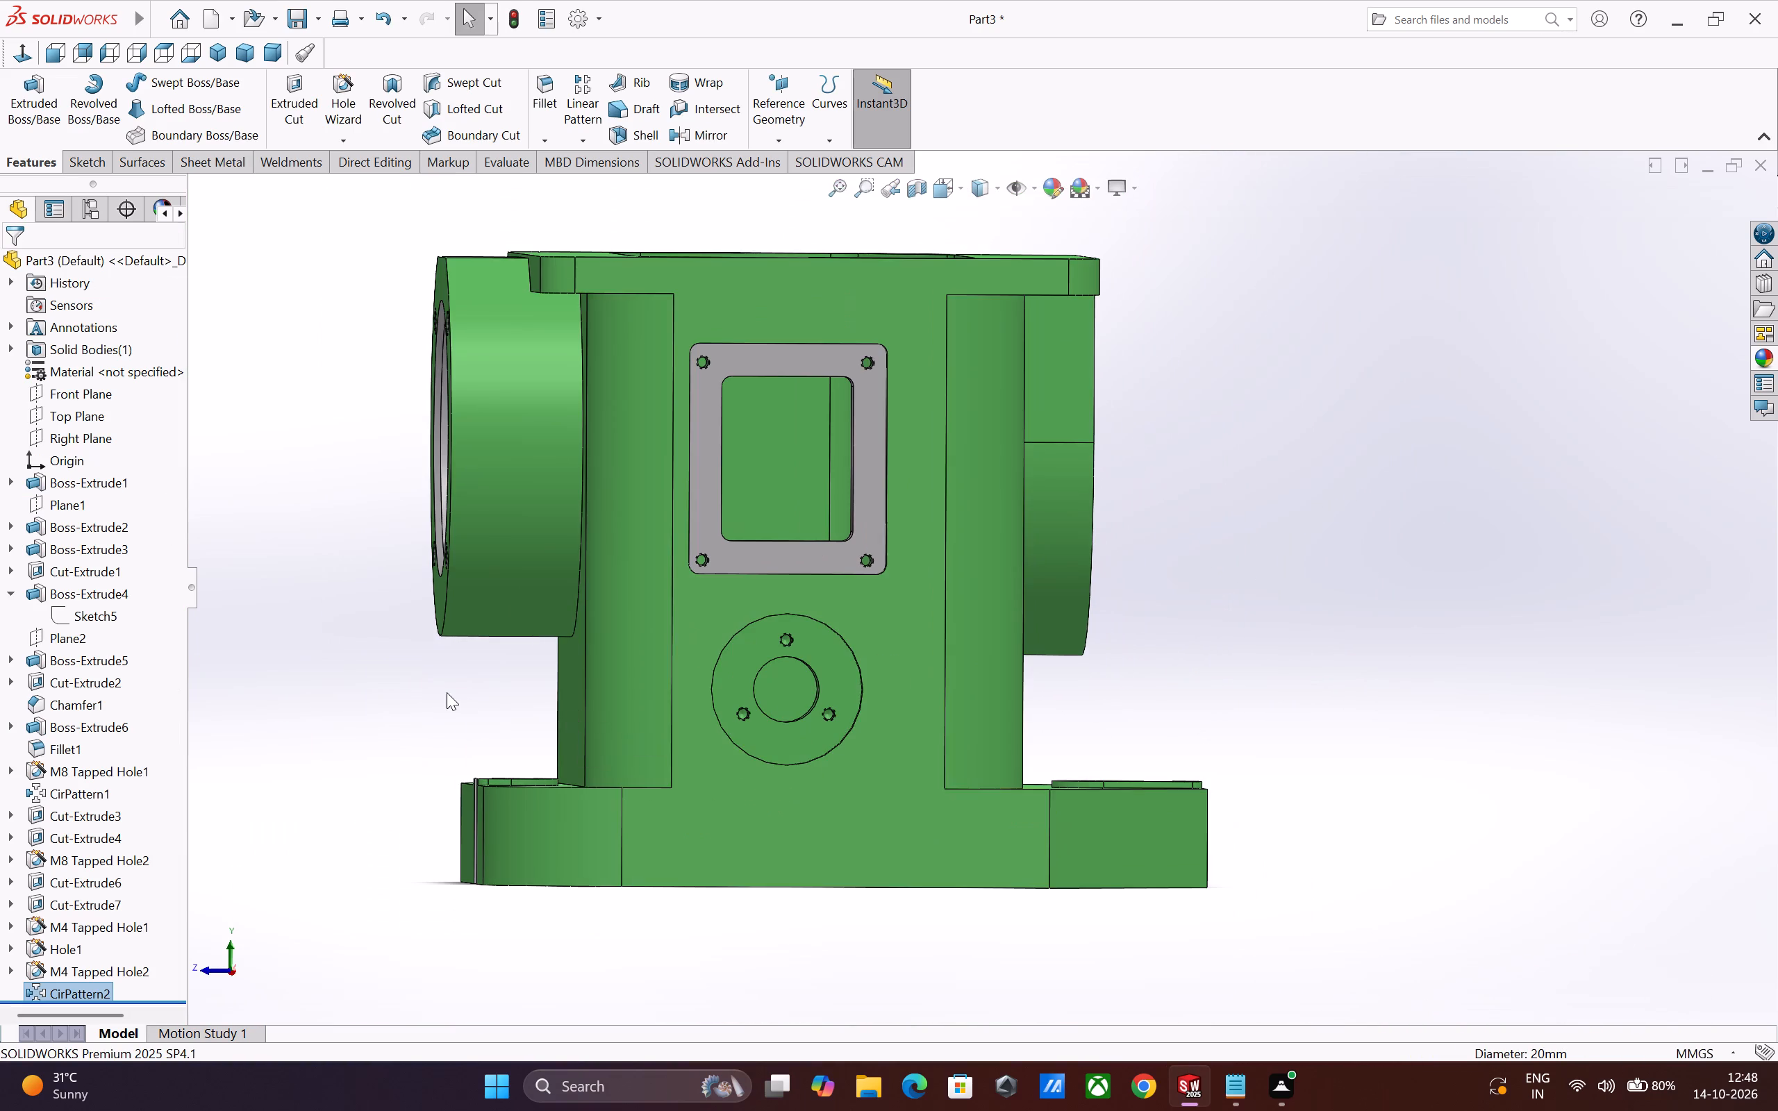
left_click(440, 692)
Examine the three patterned tapped holes and the surrounding housing from several angles.
middle_click_drag(942, 846, 874, 887)
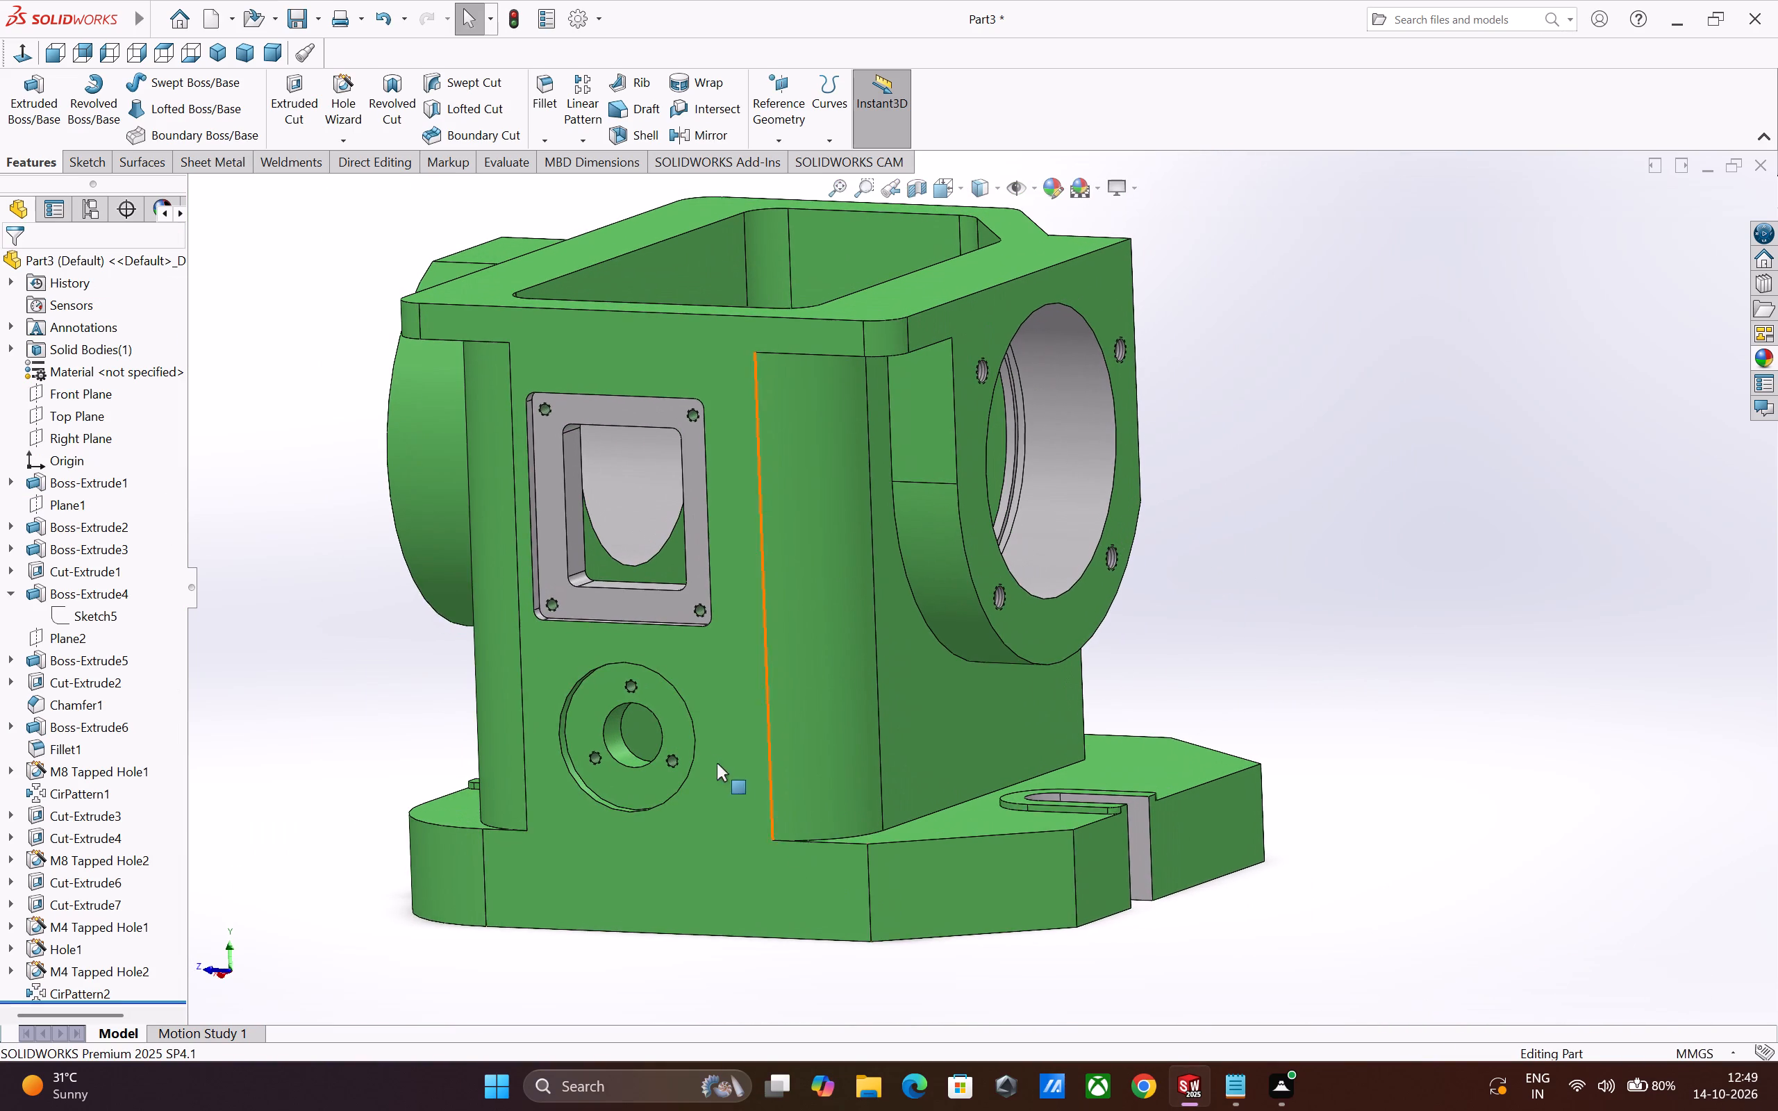
scroll(695, 742, "down", 5)
middle_click_drag(699, 776, 805, 781)
scroll(834, 822, "up", 2)
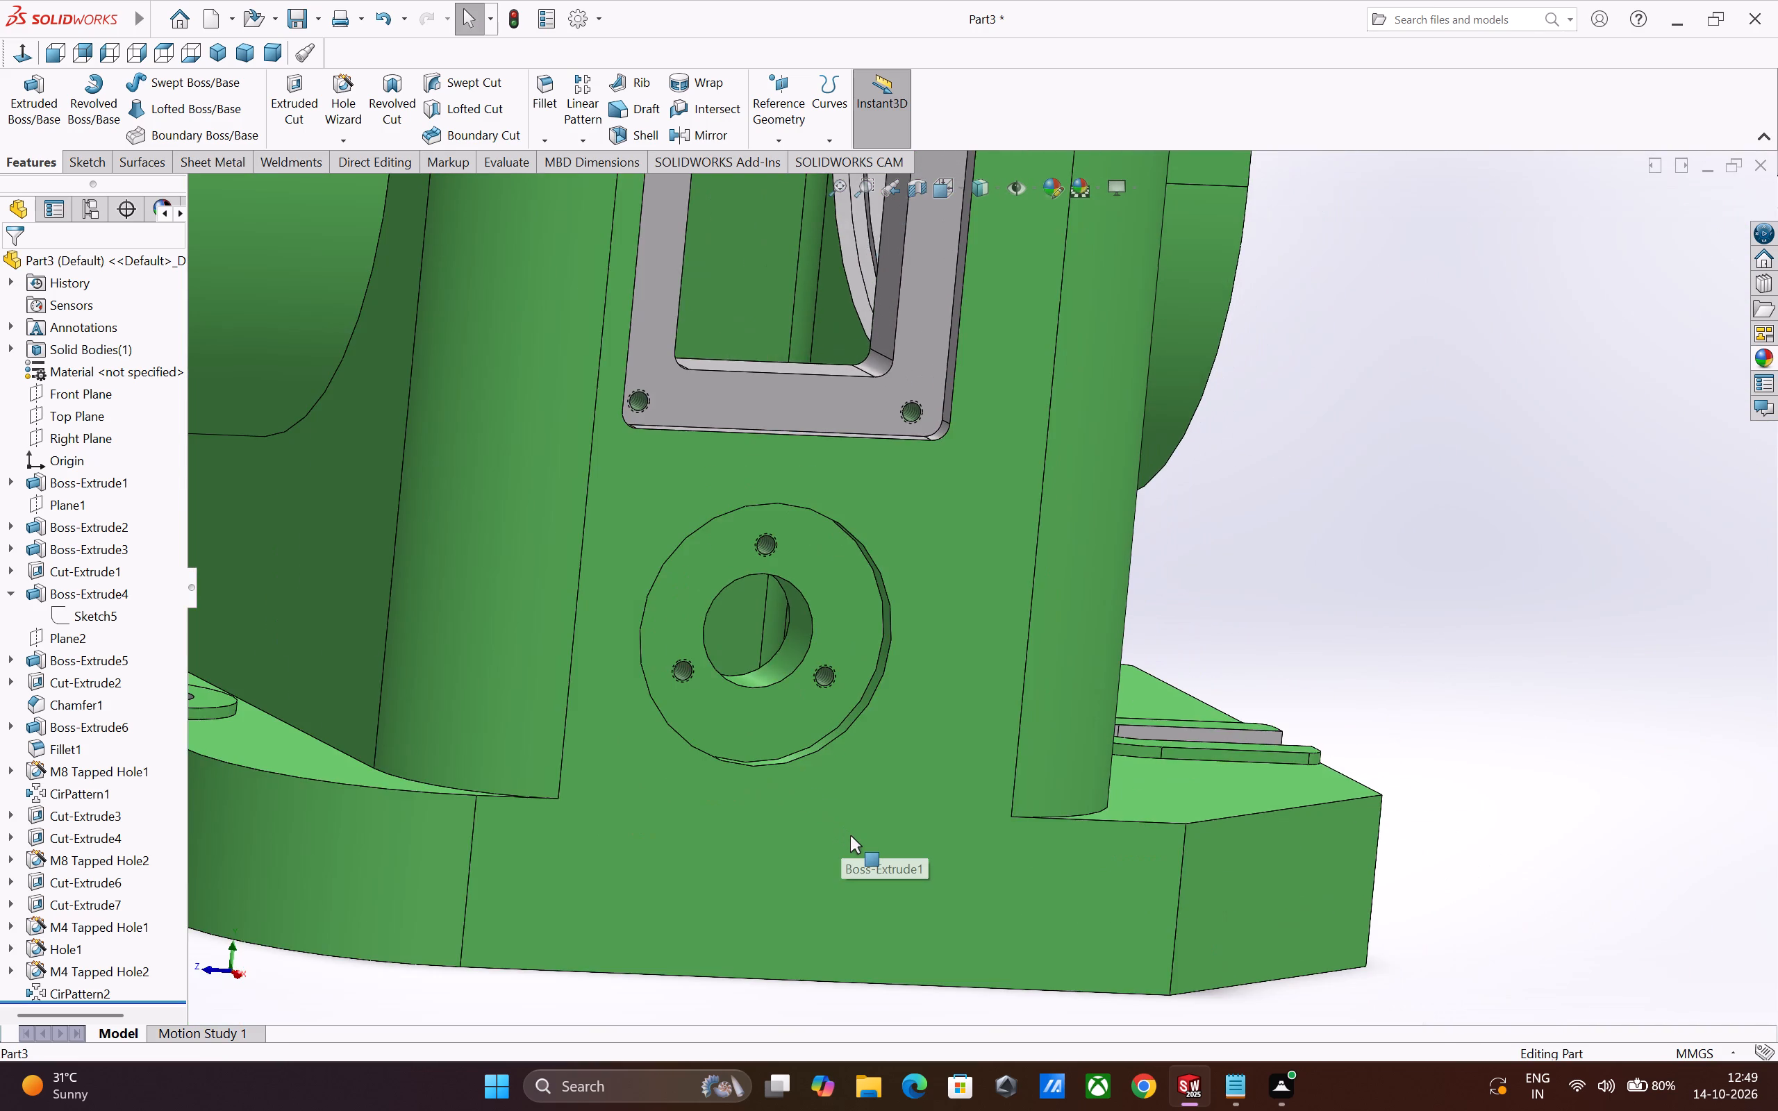
scroll(851, 837, "up", 2)
middle_click_drag(856, 837, 878, 834)
scroll(886, 849, "up", 2)
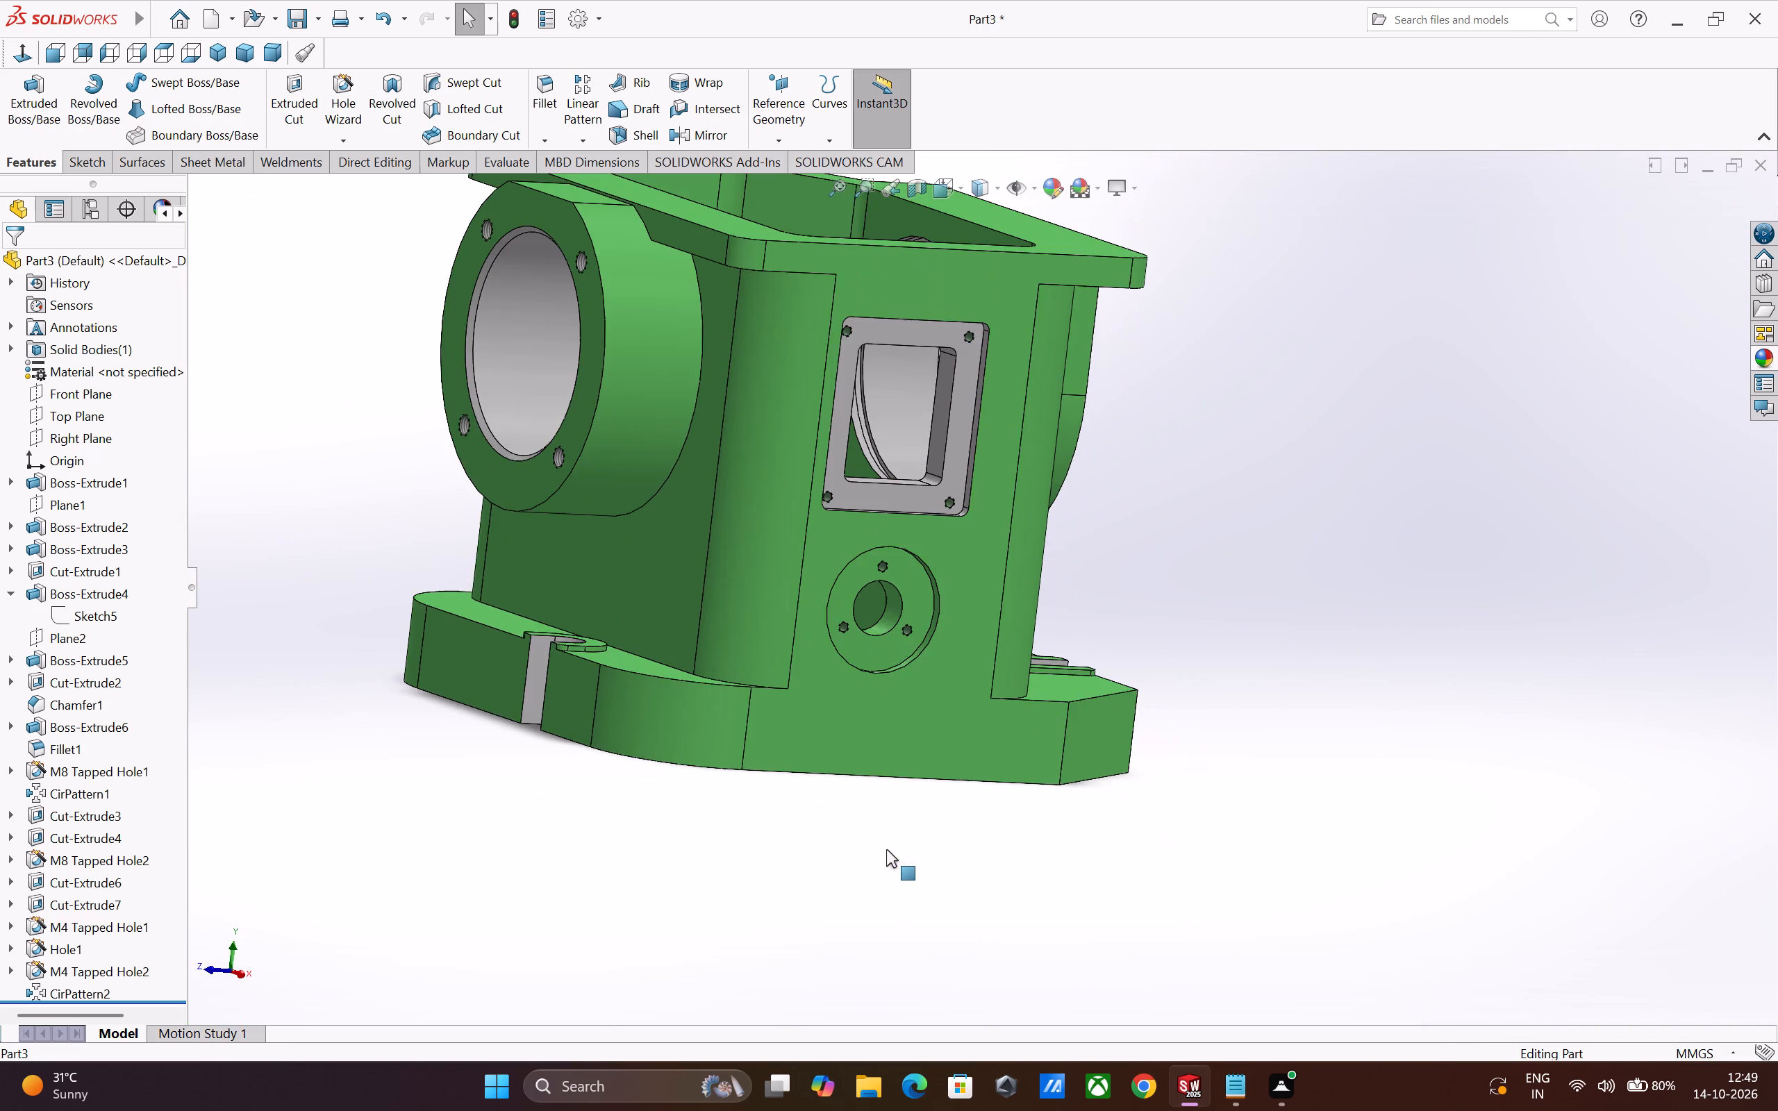
scroll(887, 850, "up", 4)
middle_click_drag(887, 850, 895, 864)
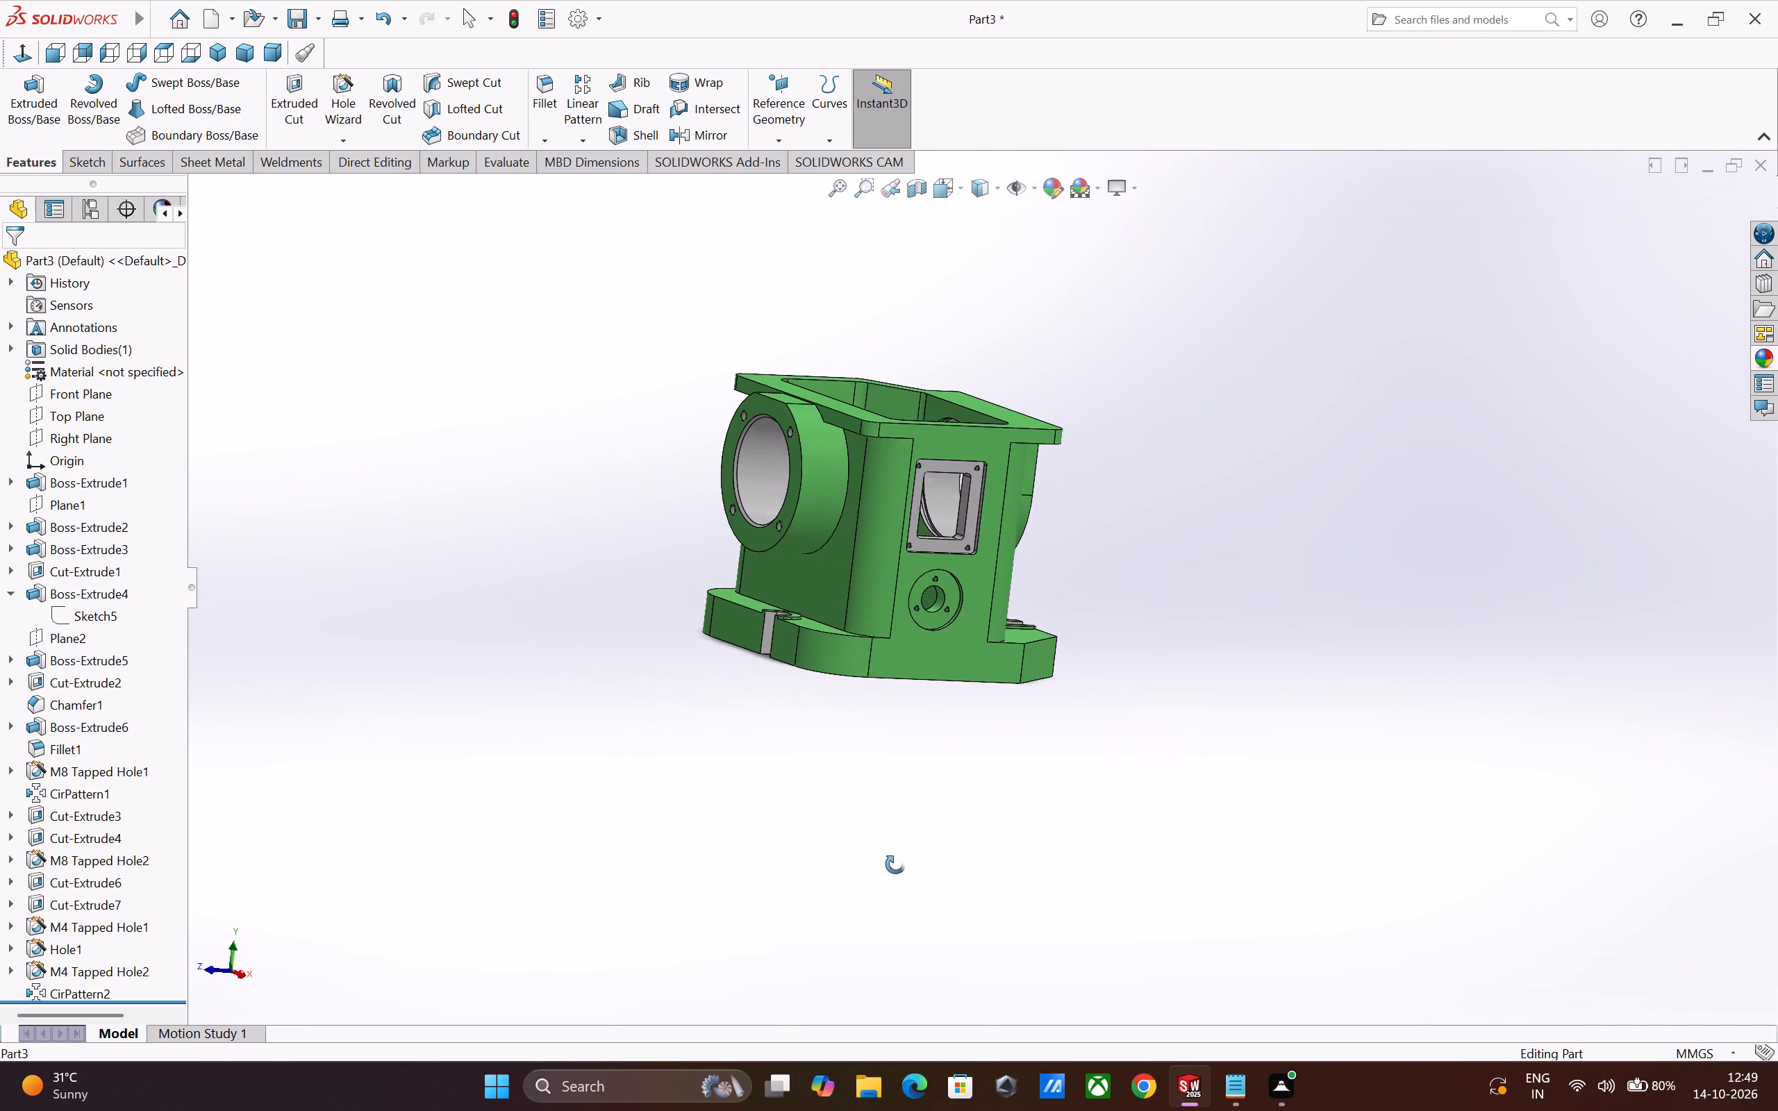
middle_click_drag(895, 864, 929, 924)
scroll(1015, 783, "up", 1)
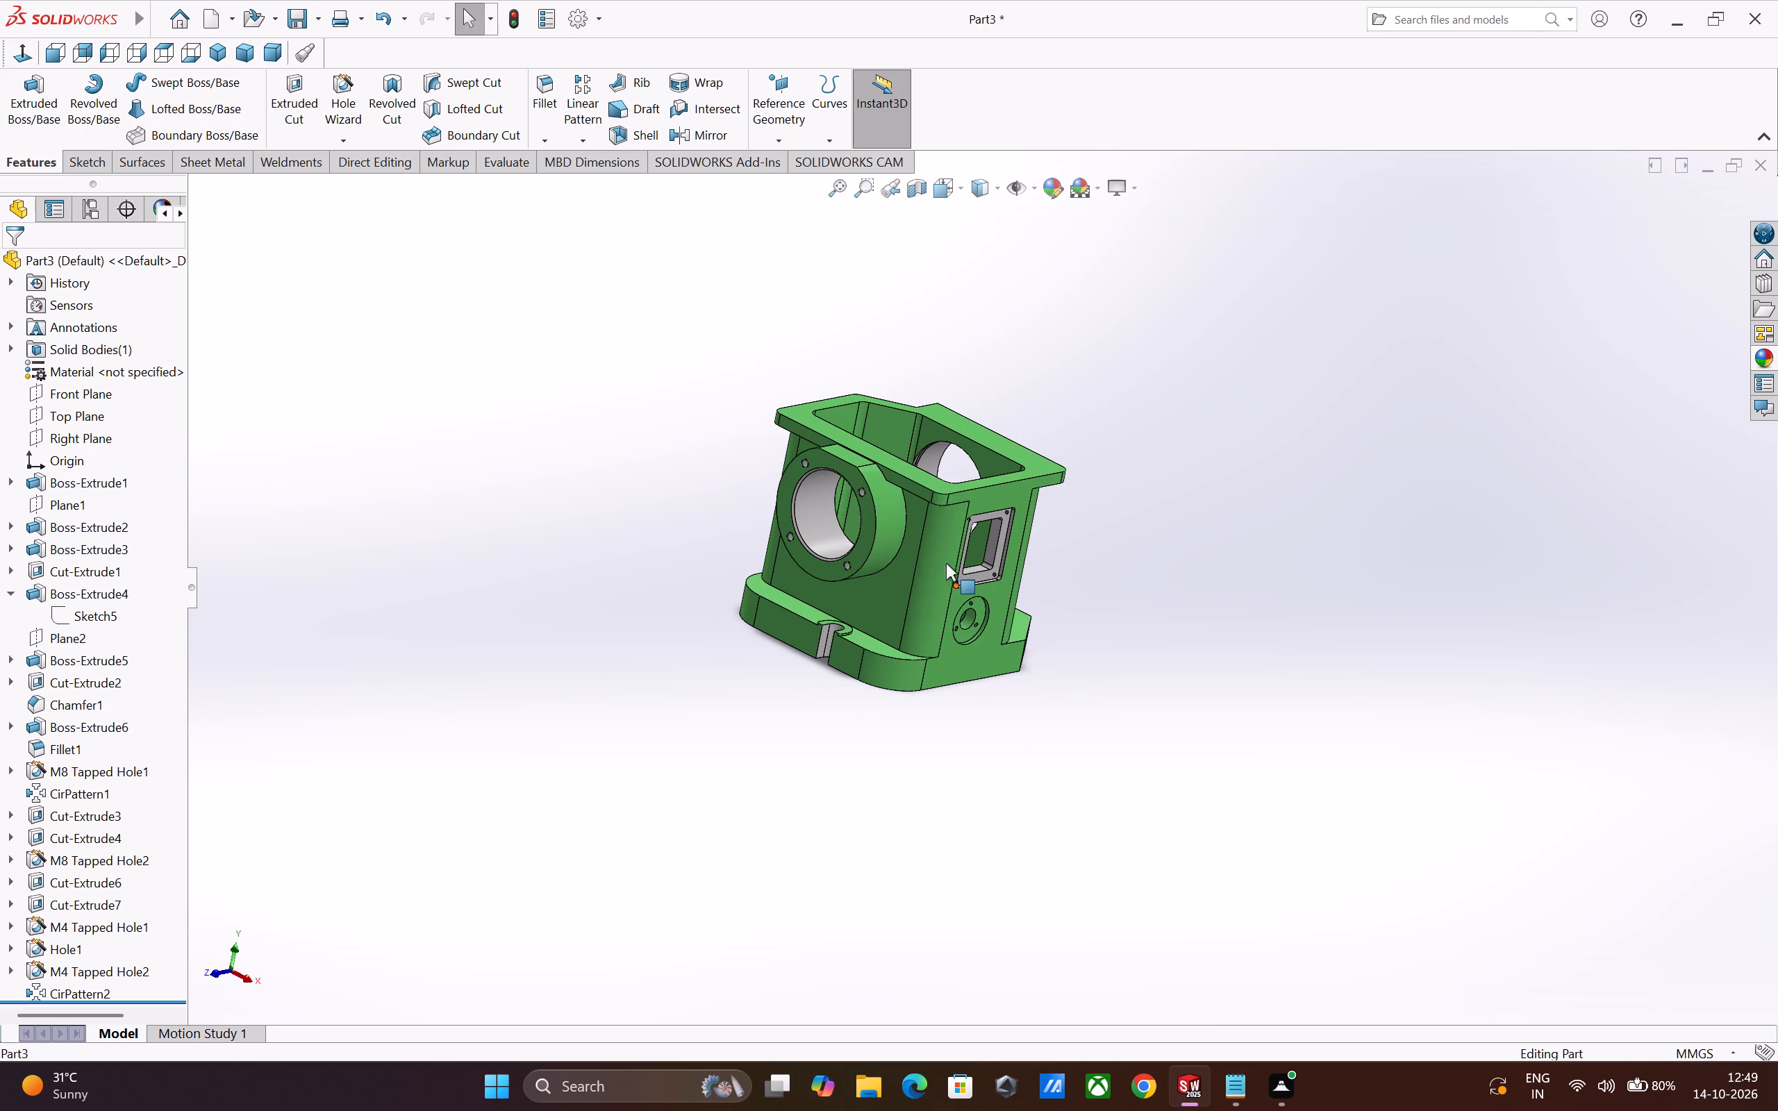
Apply a white colour (RGB 255, 255, 255) to the counterbore's recessed face, its side wall and the bore wall.
scroll(936, 544, "down", 3)
scroll(948, 608, "down", 1)
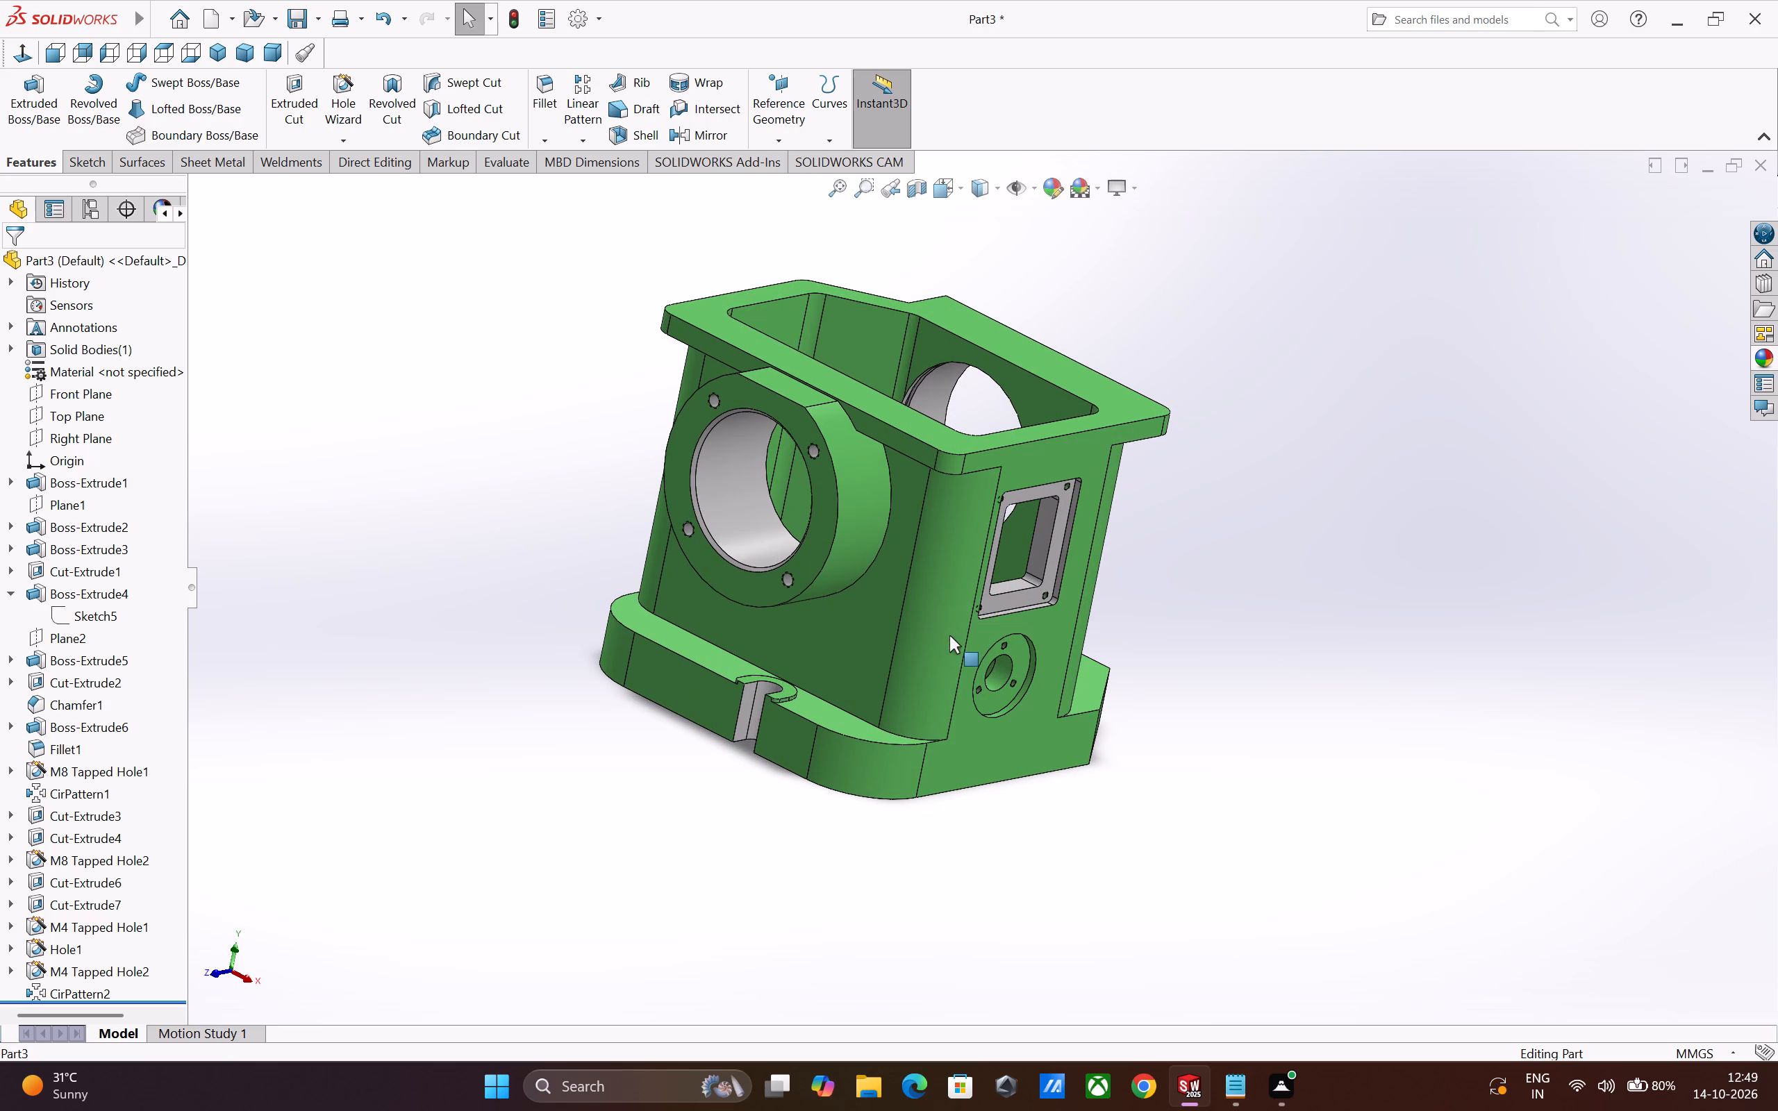
middle_click_drag(944, 639, 870, 680)
scroll(981, 733, "down", 5)
left_click(863, 635, "ctrl")
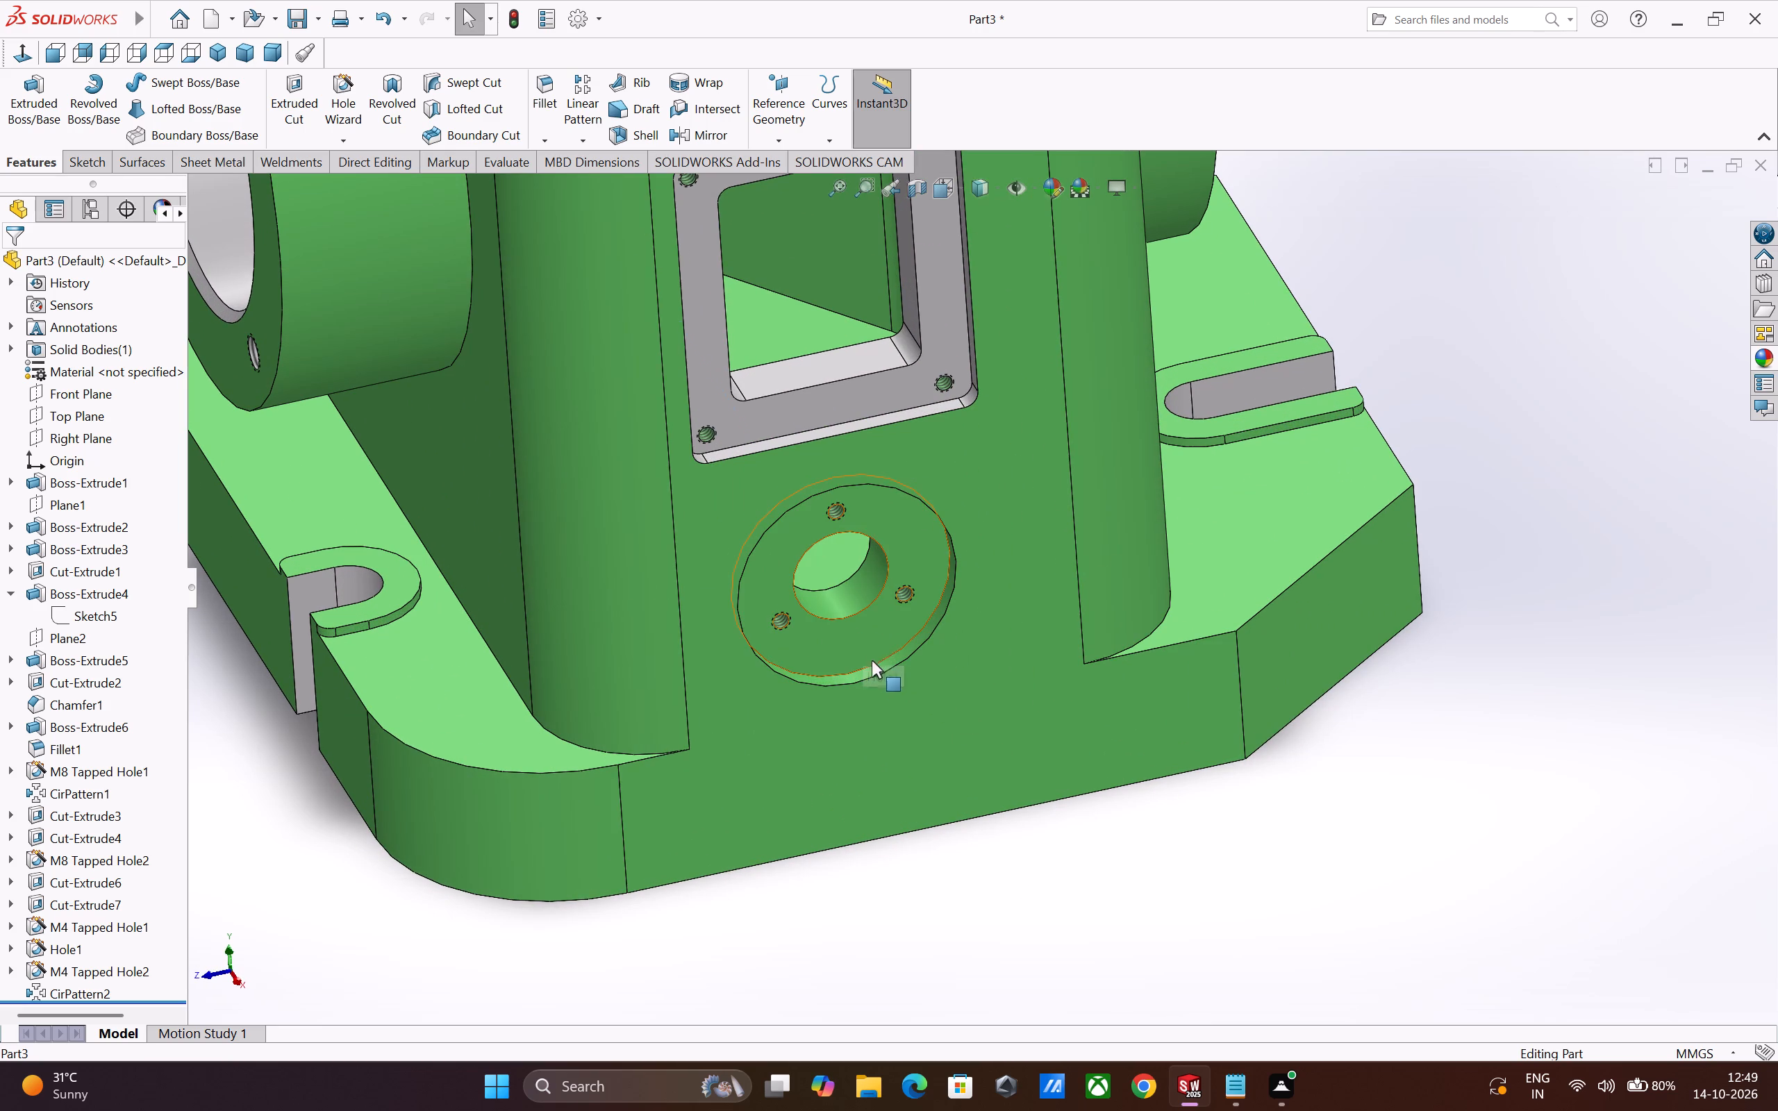
left_click(874, 668, "ctrl")
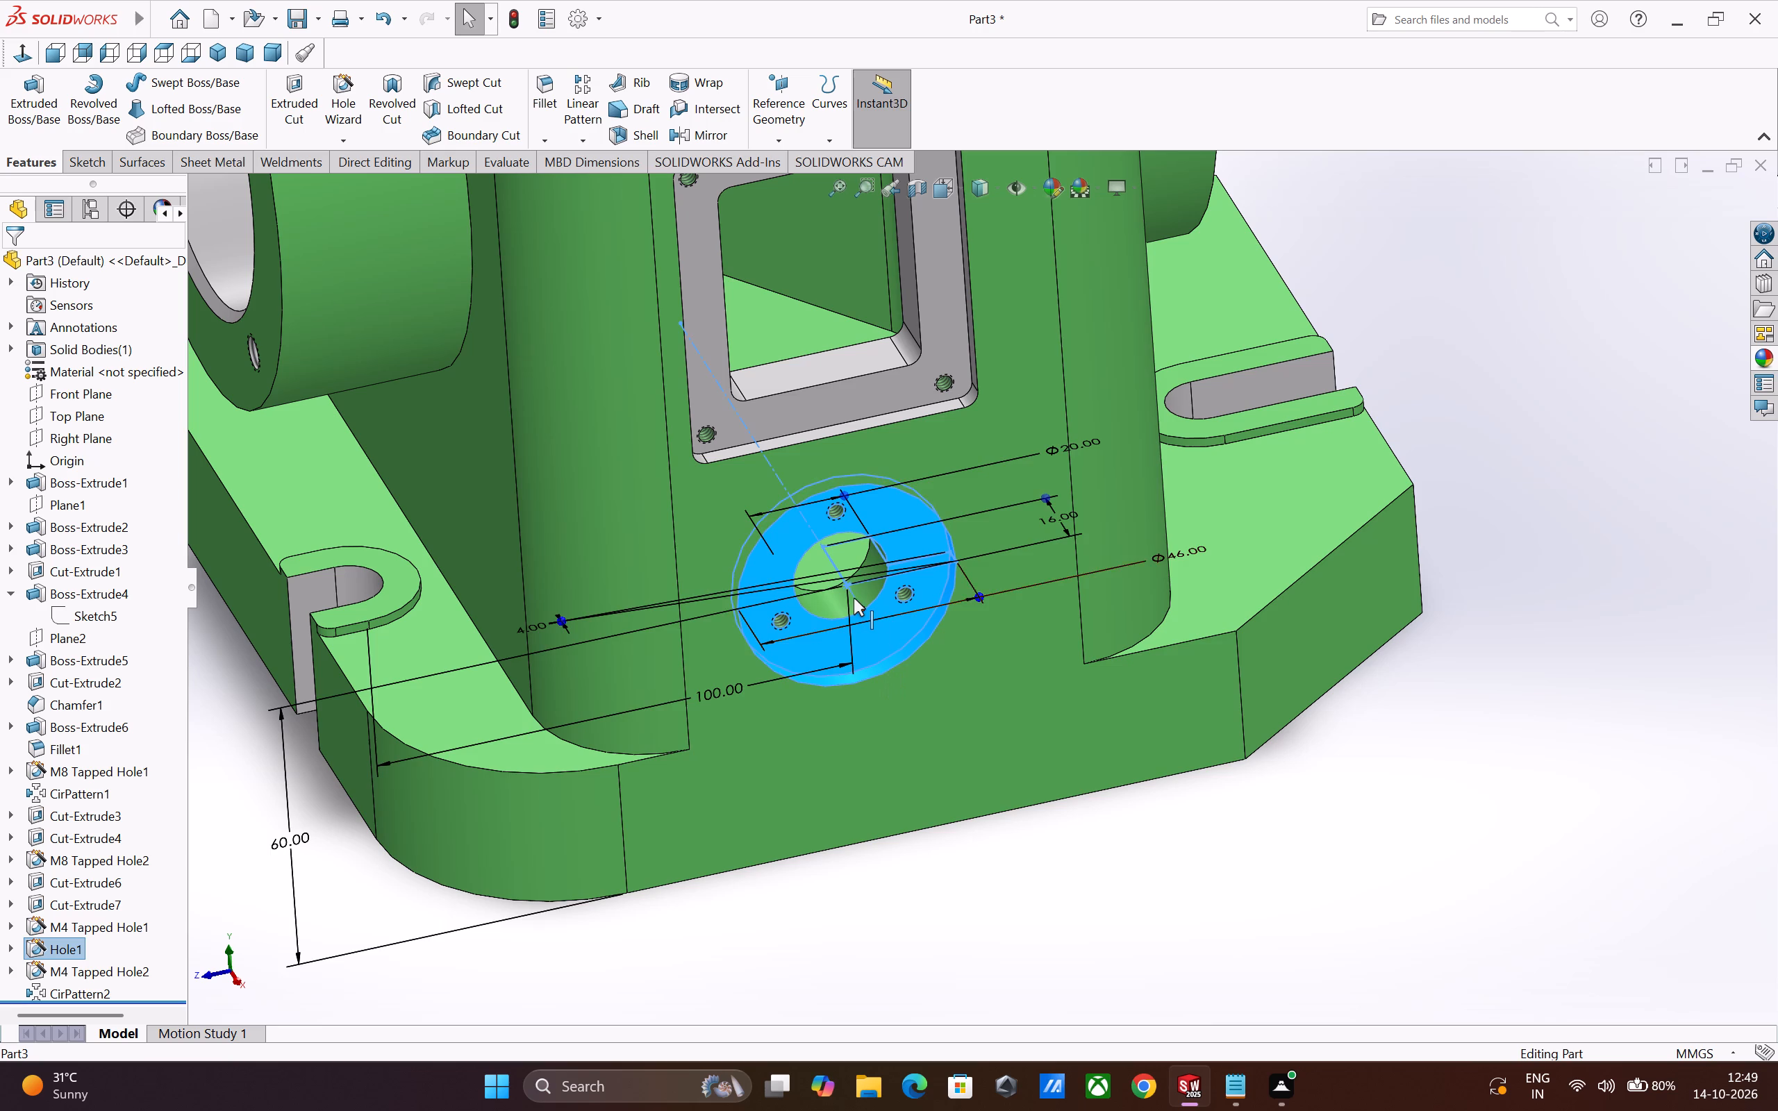
left_click(854, 598, "ctrl")
left_click(830, 601, "ctrl")
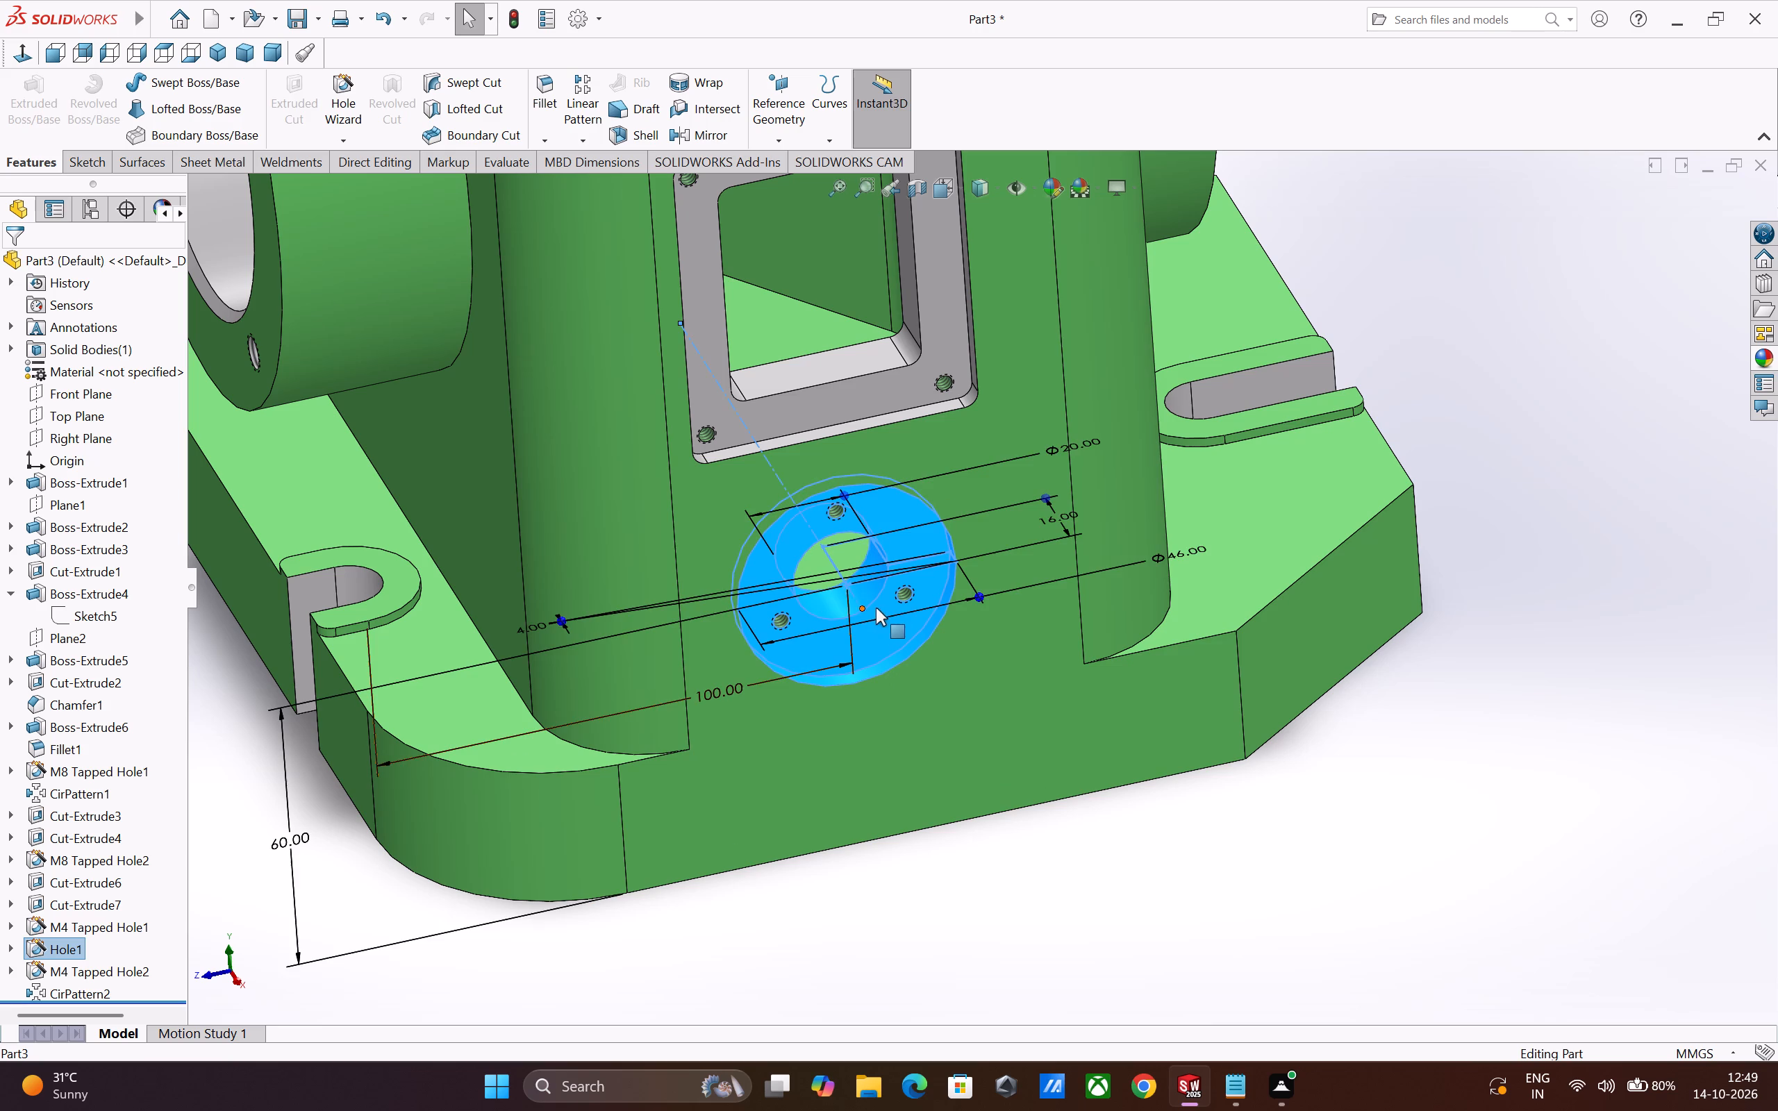
left_click(861, 607, "ctrl")
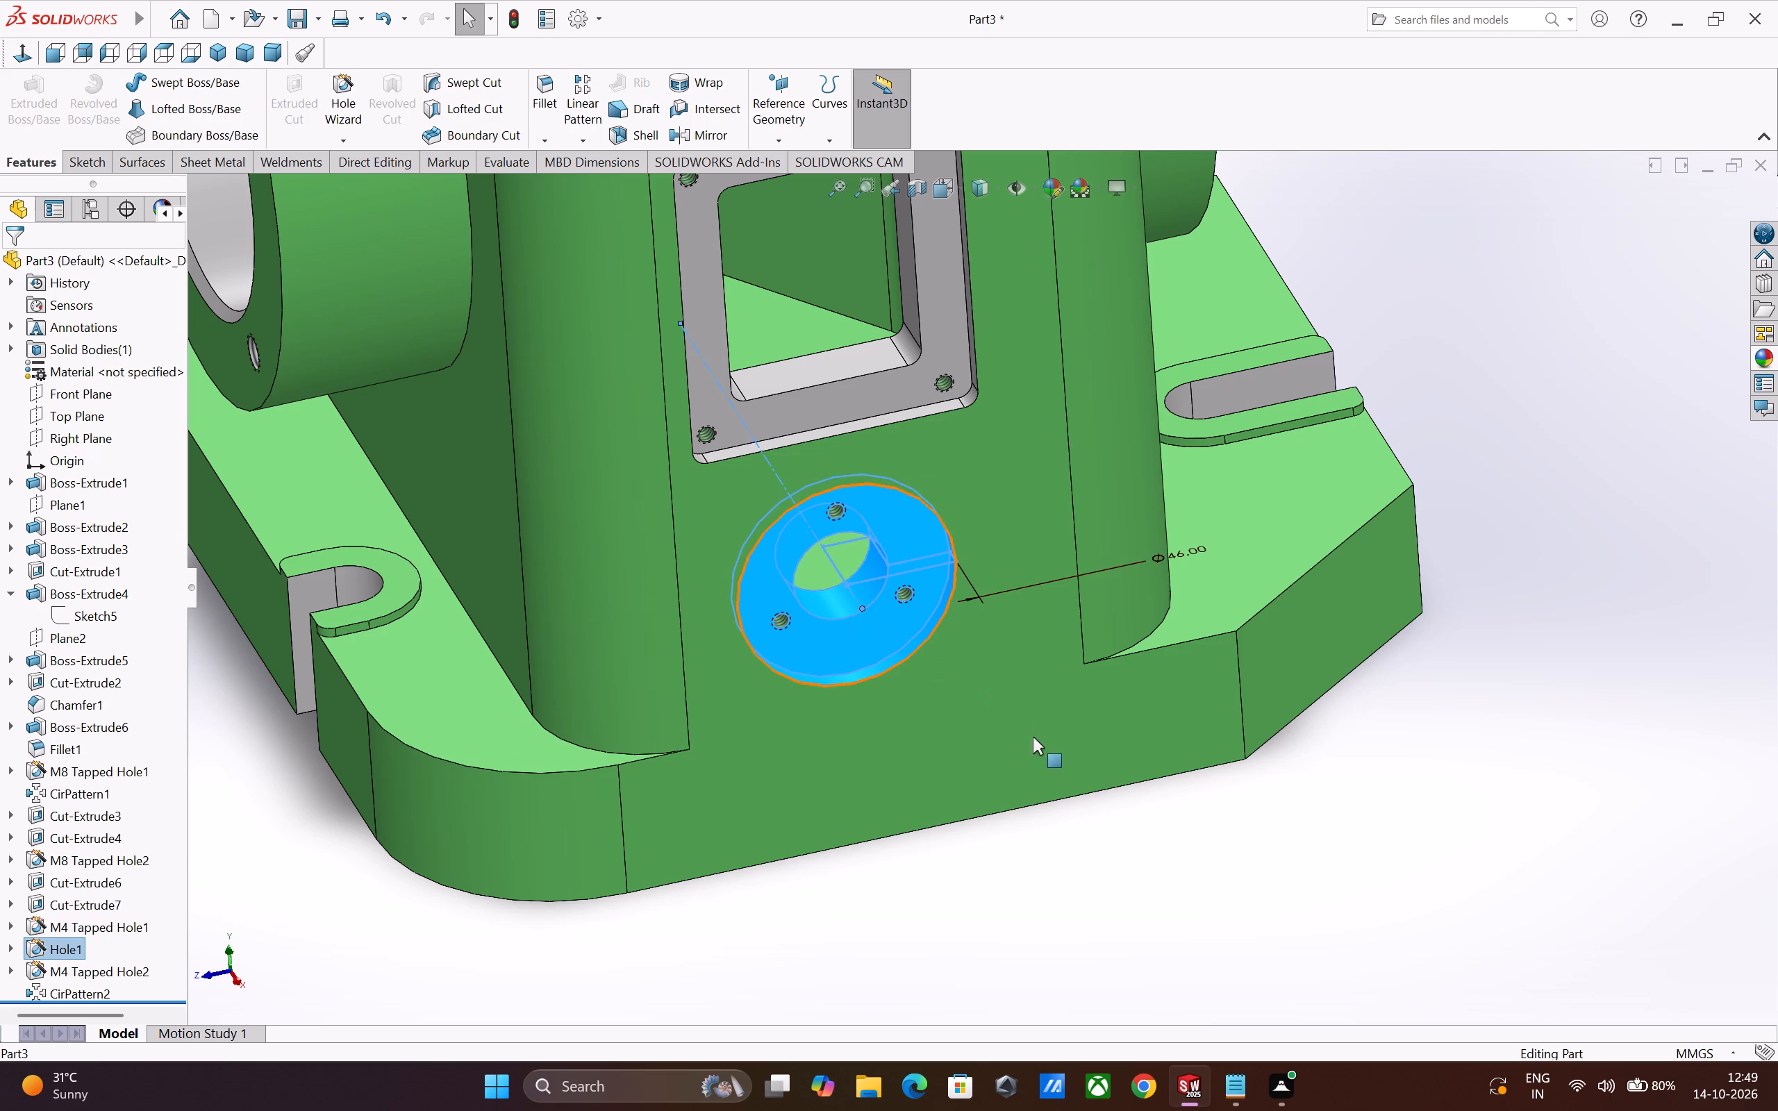
middle_click_drag(1033, 753, 997, 755)
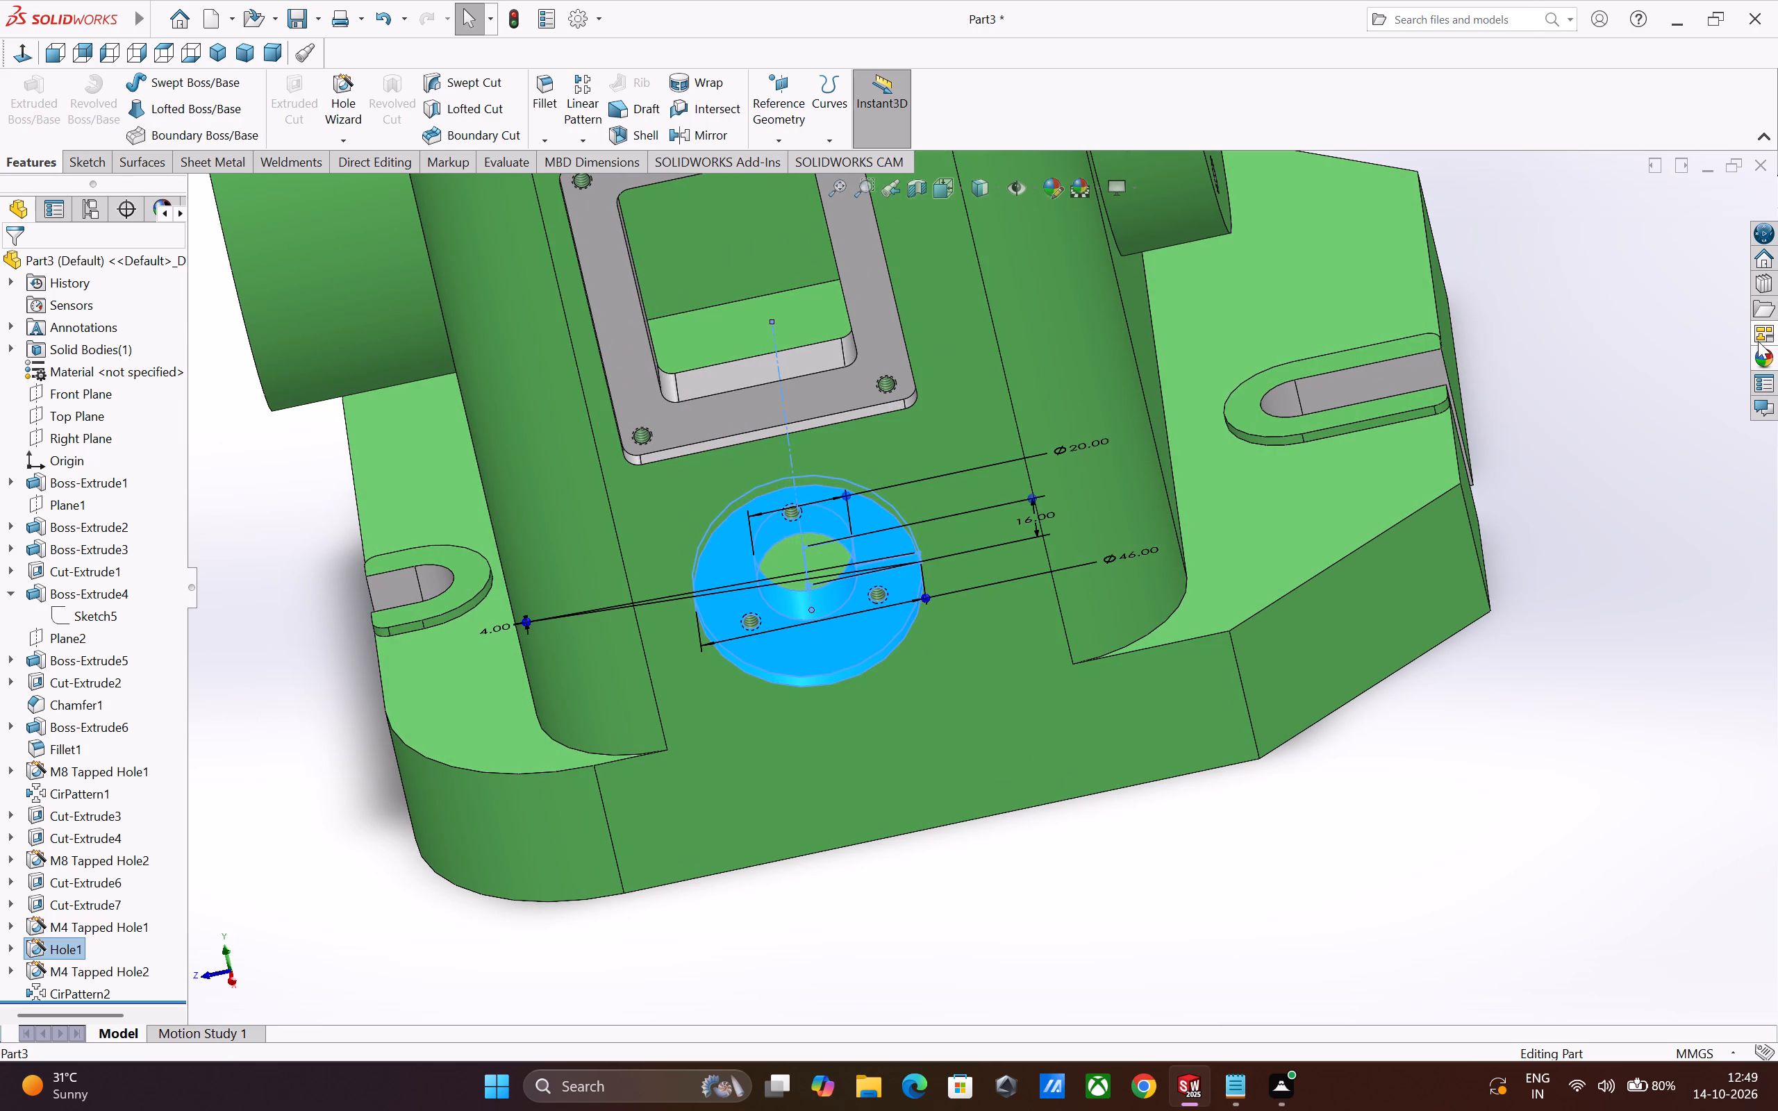
left_click(1052, 191)
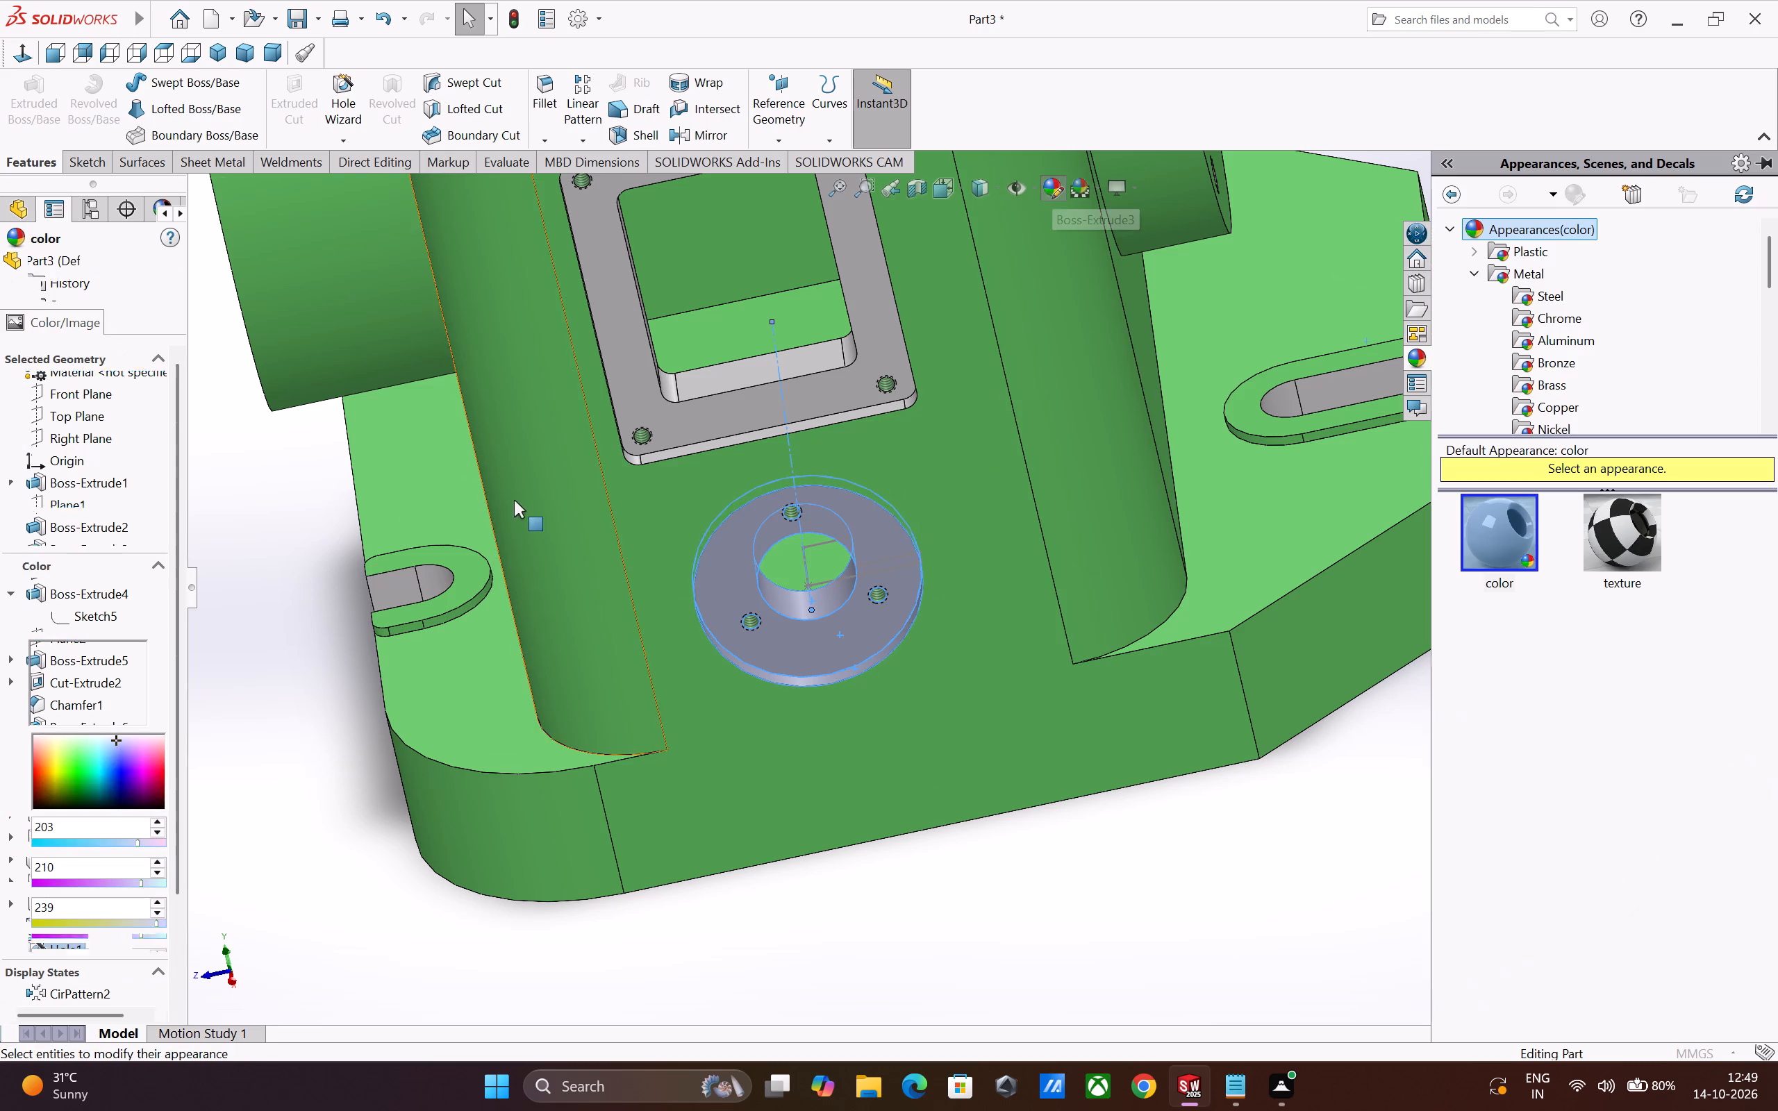
left_click(131, 645)
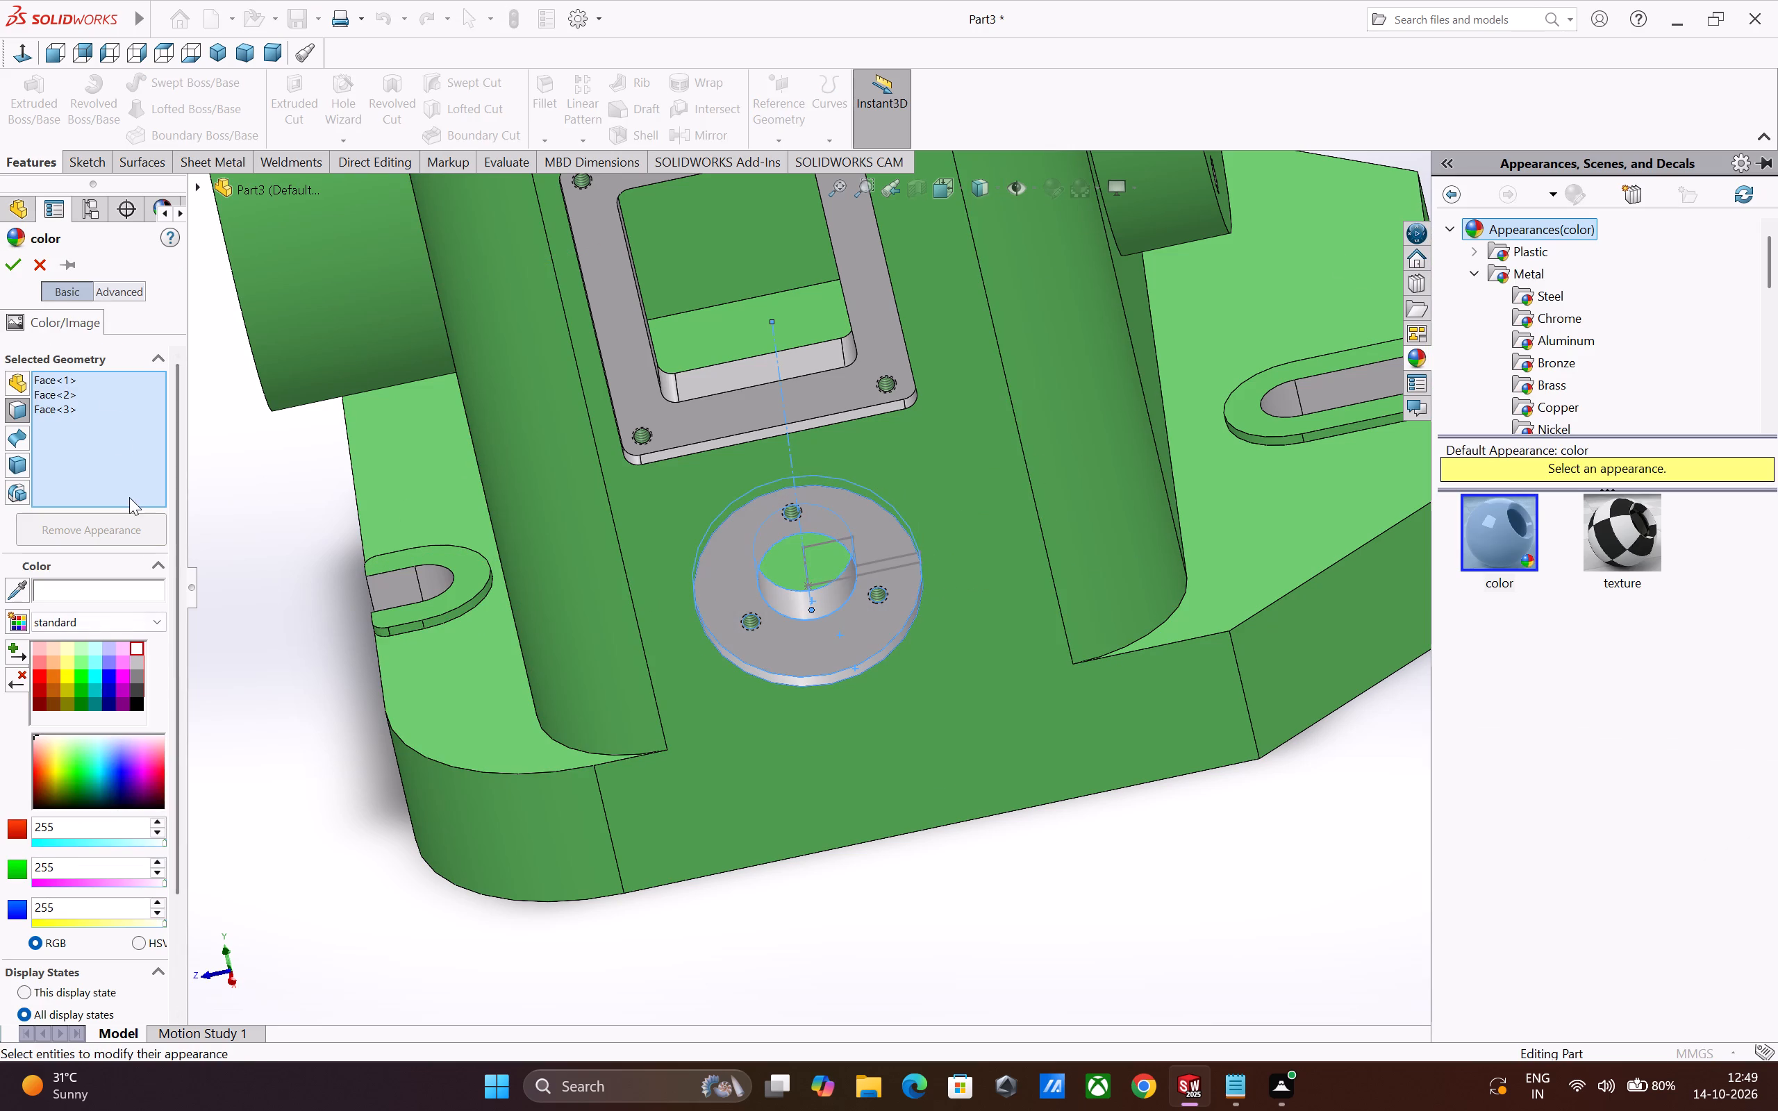
left_click(15, 272)
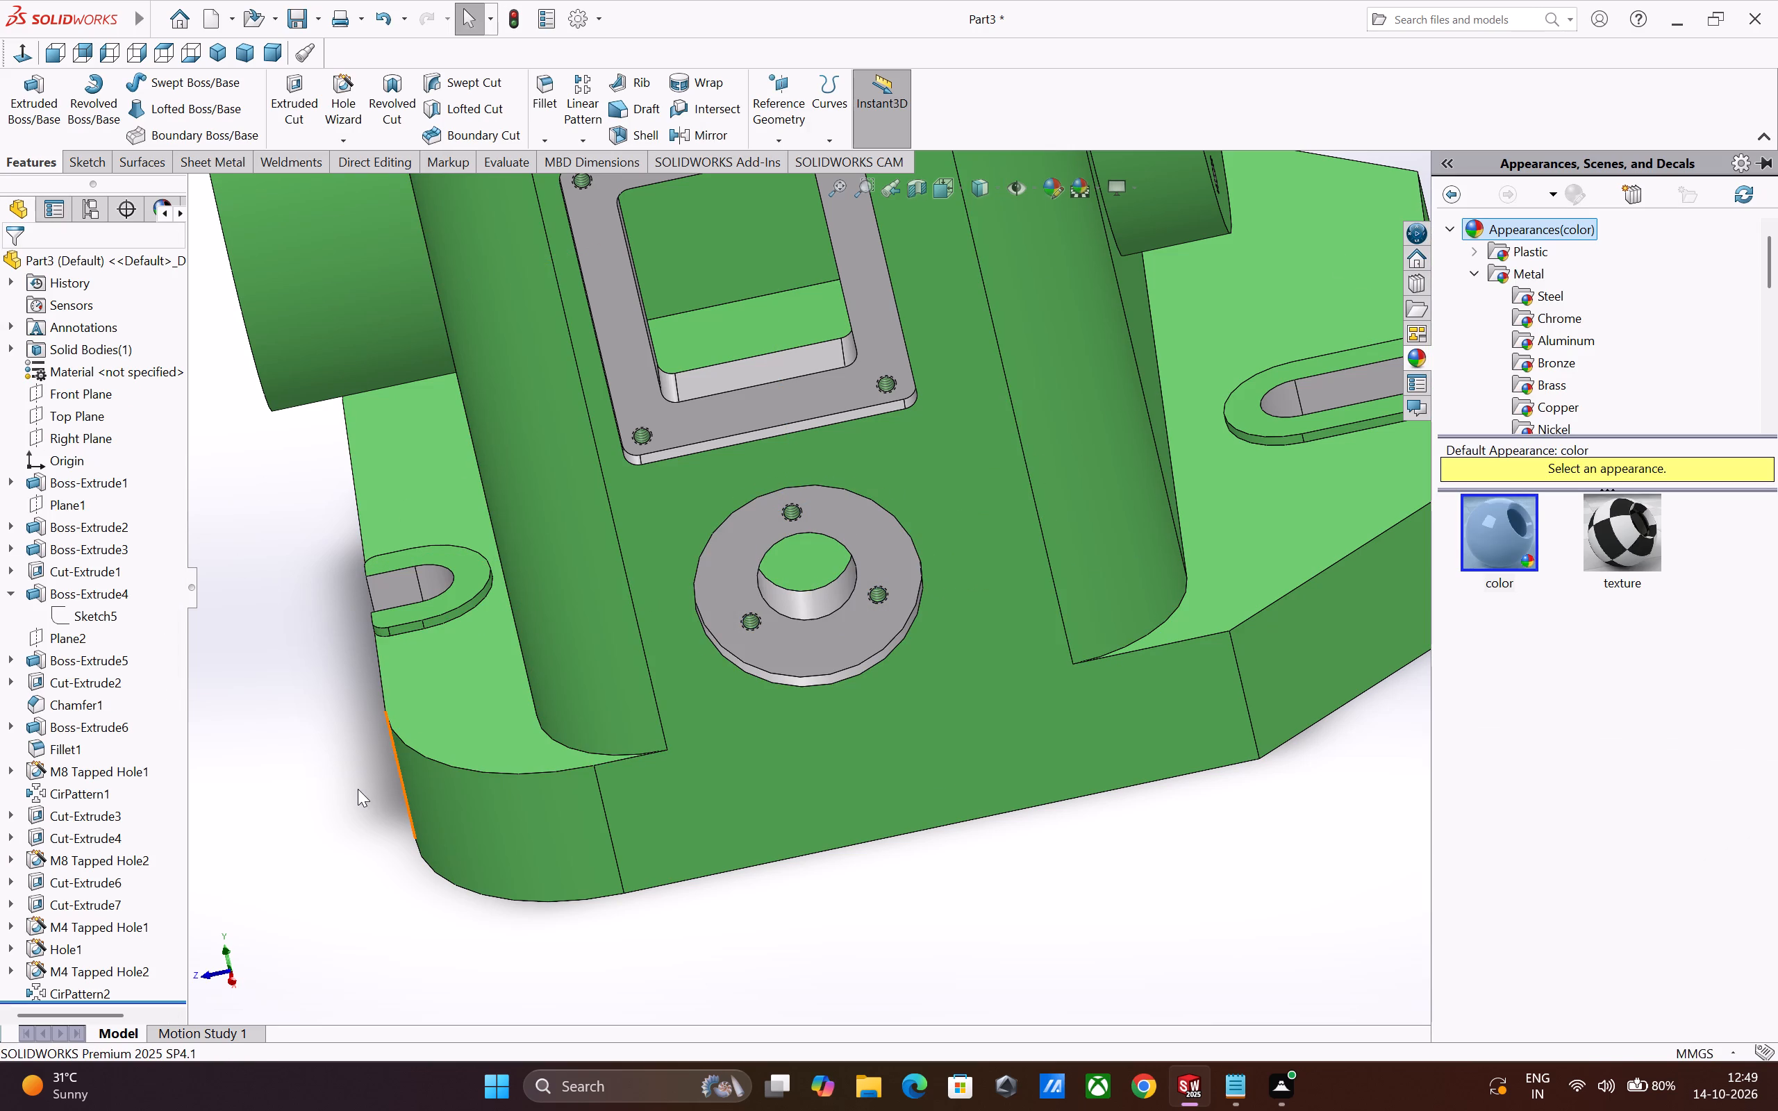
left_click(358, 789)
Apply the same white colour to the inner faces of the three M4 tapped holes around the bore.
middle_click_drag(362, 787, 423, 771)
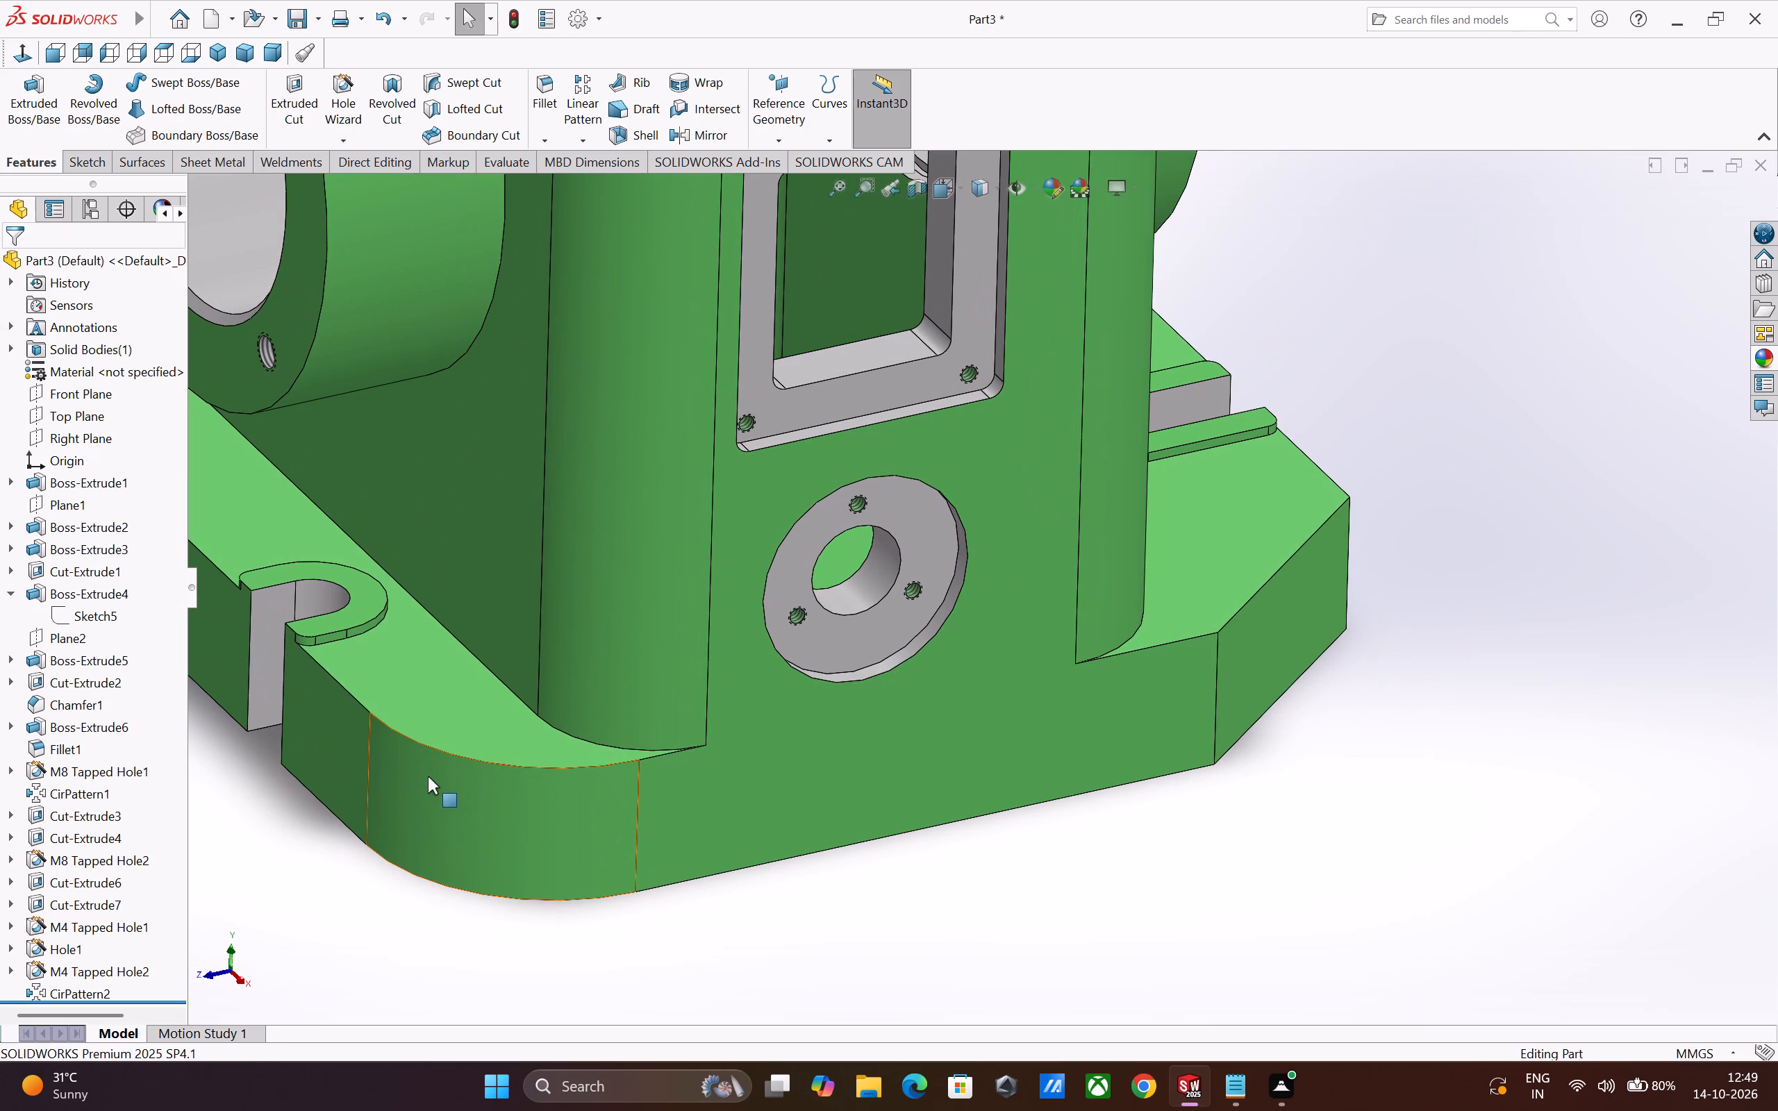
scroll(813, 860, "up", 2)
scroll(985, 637, "down", 1)
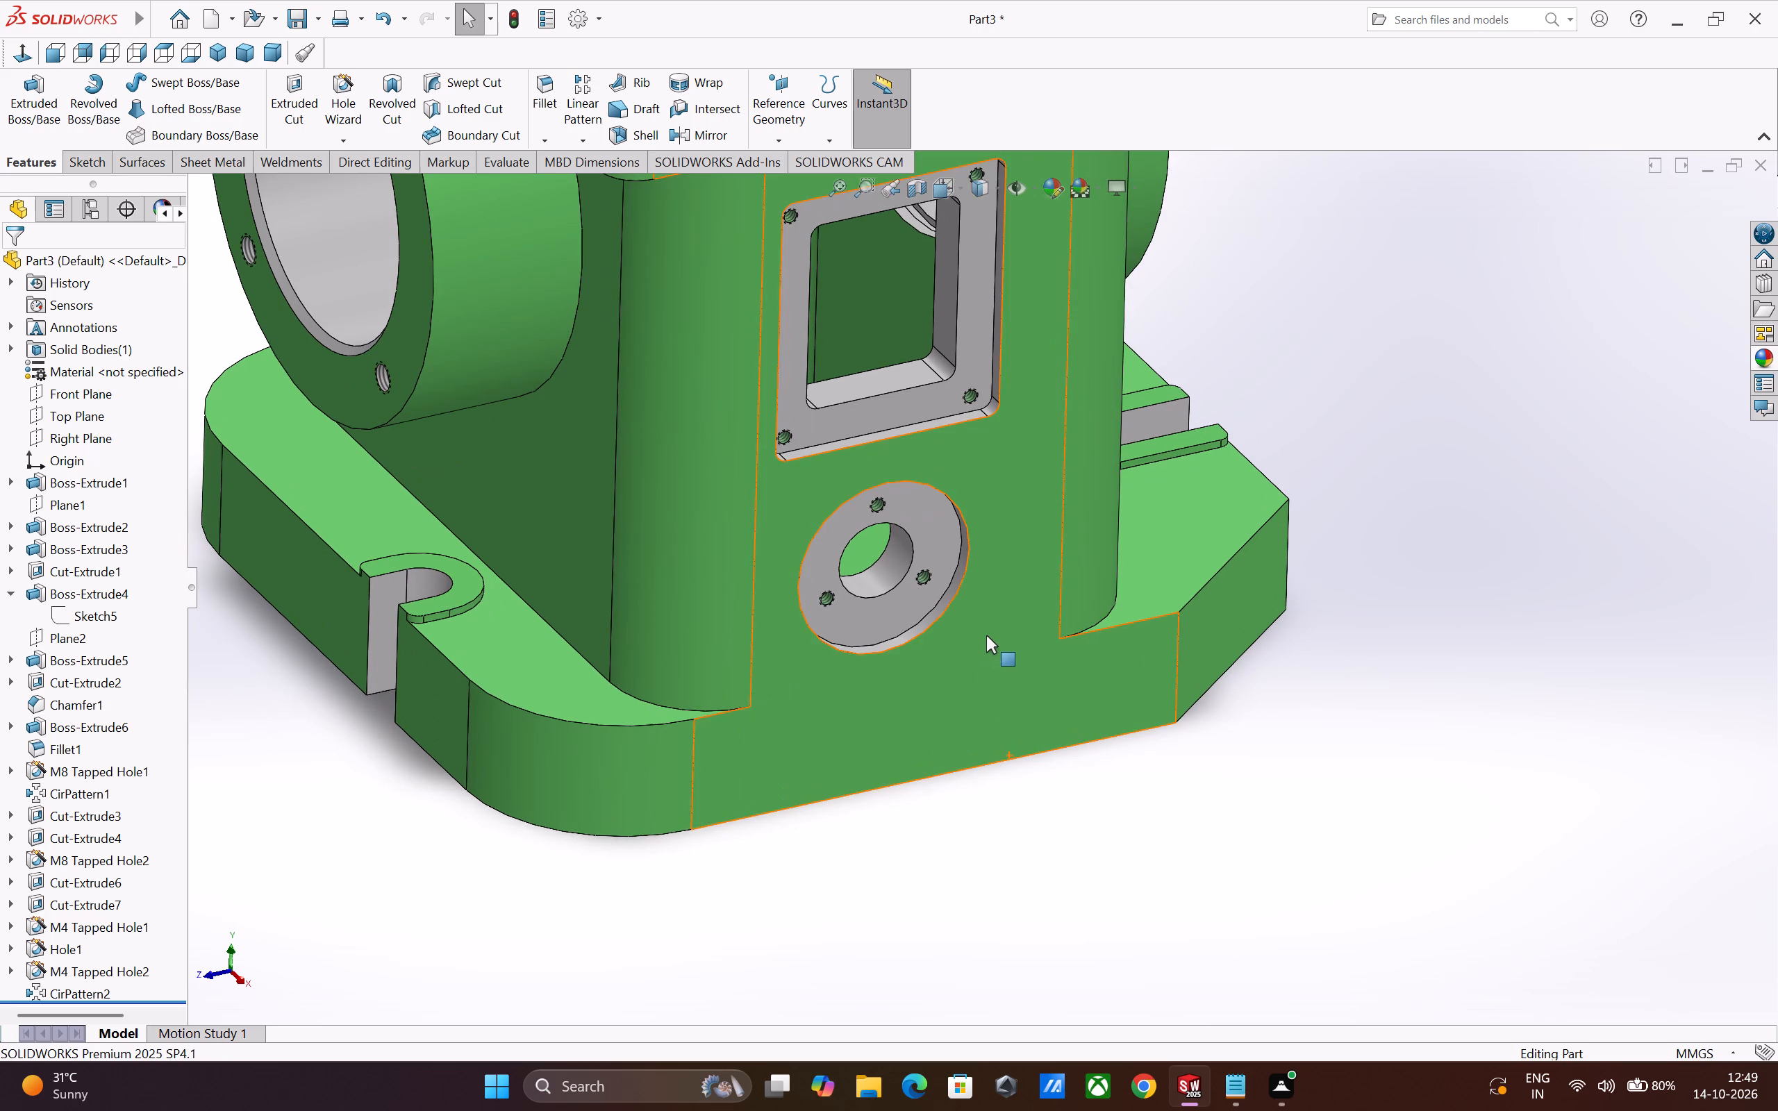
scroll(931, 562, "down", 2)
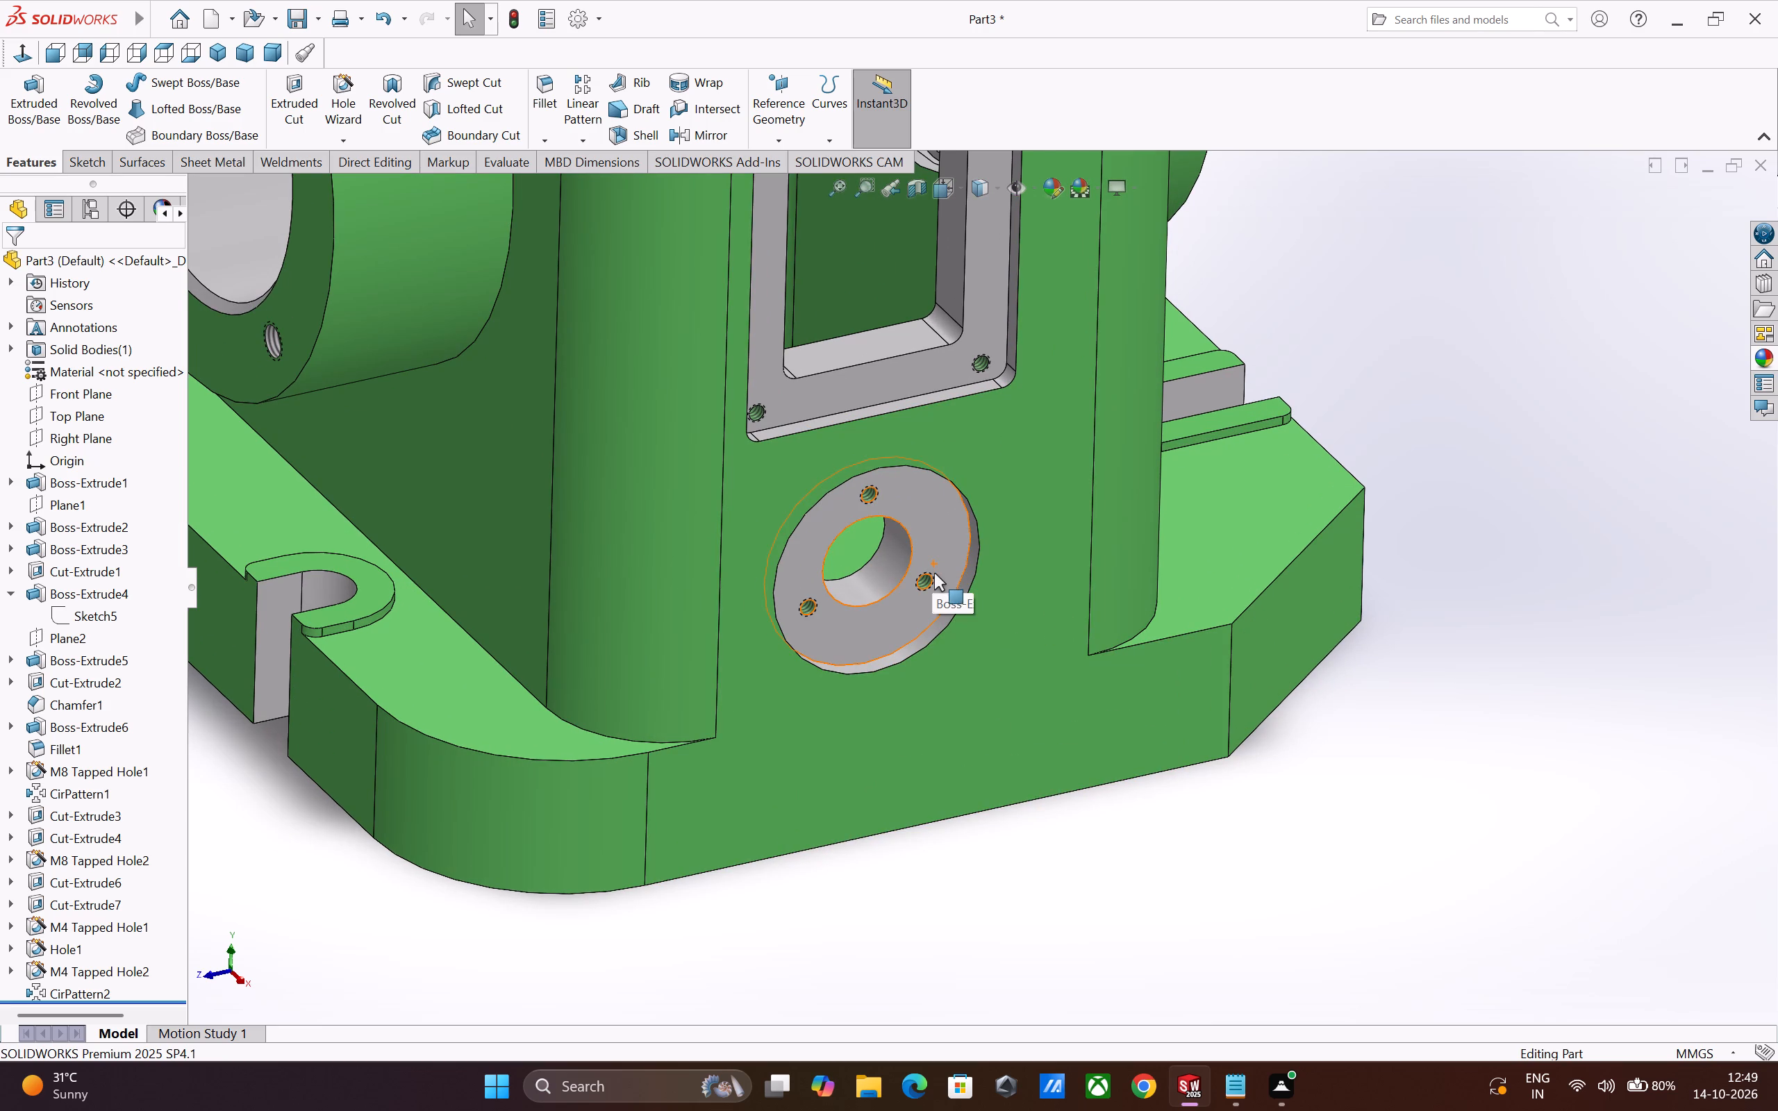
scroll(934, 574, "down", 1)
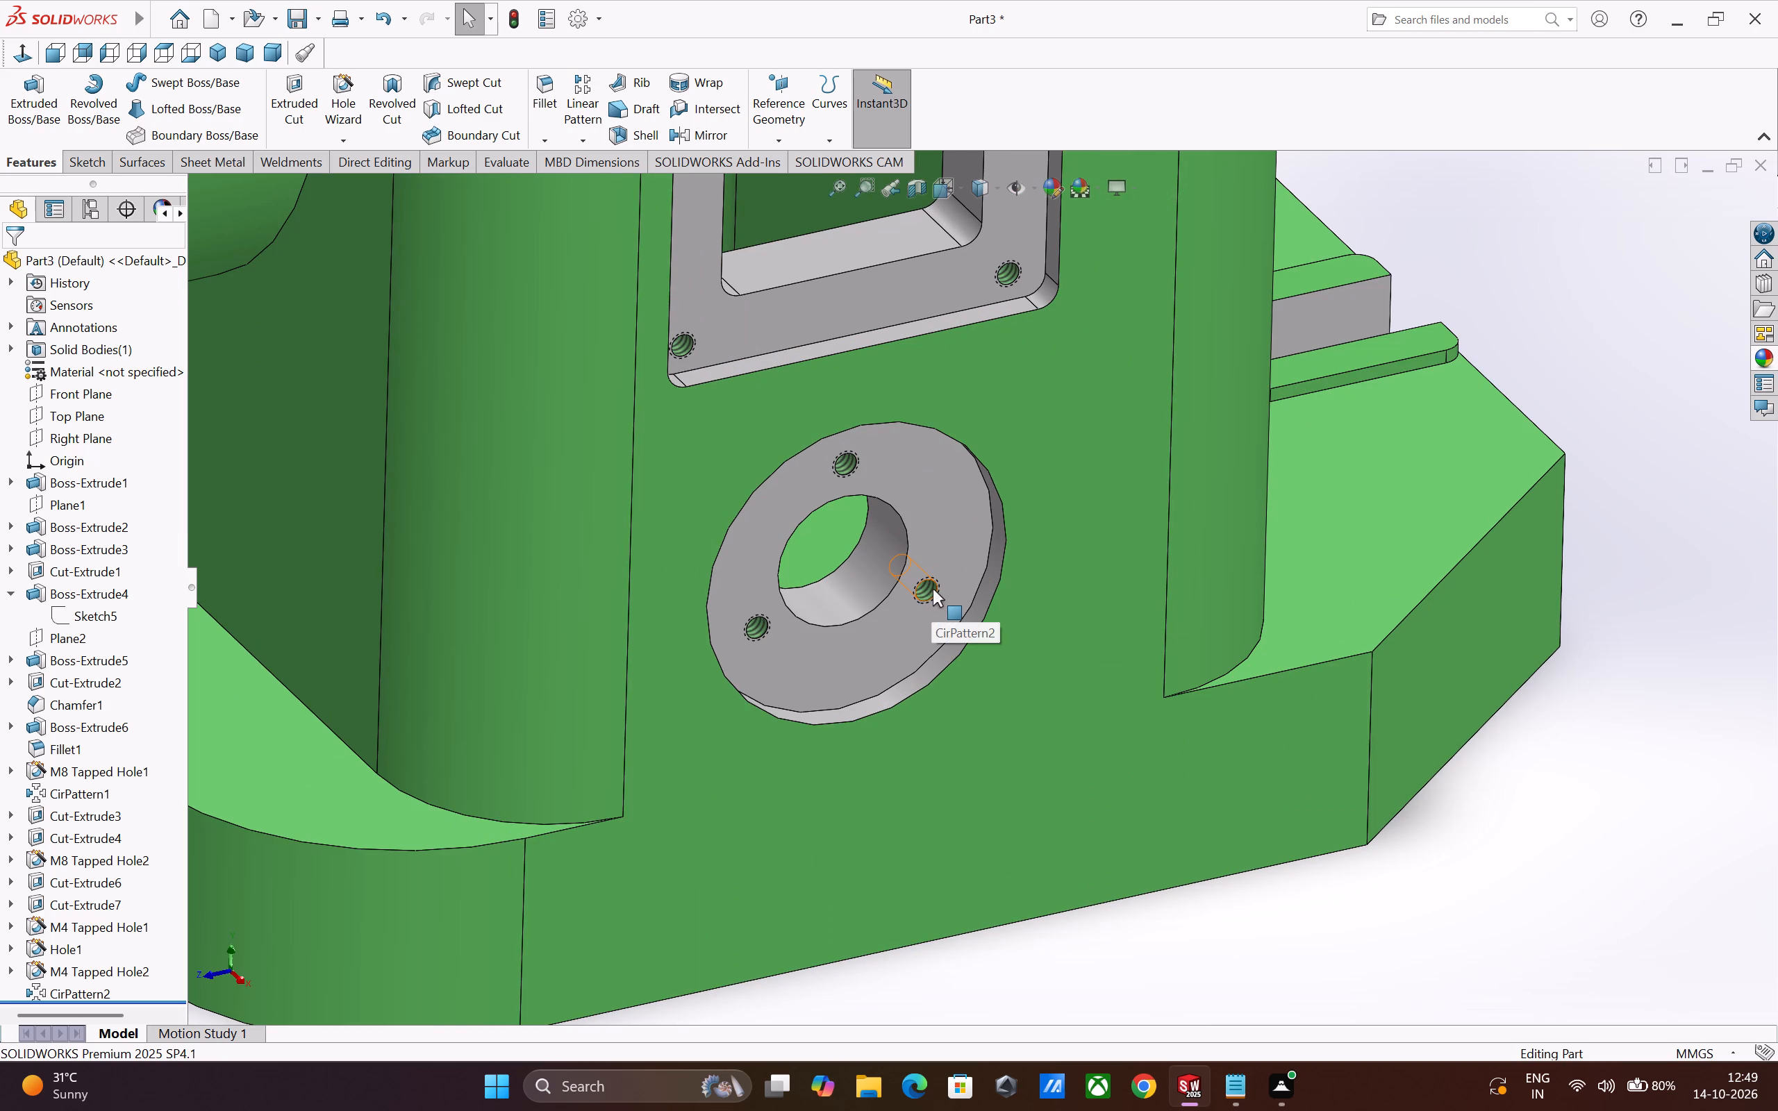
left_click(928, 590, "ctrl")
left_click(842, 464, "ctrl")
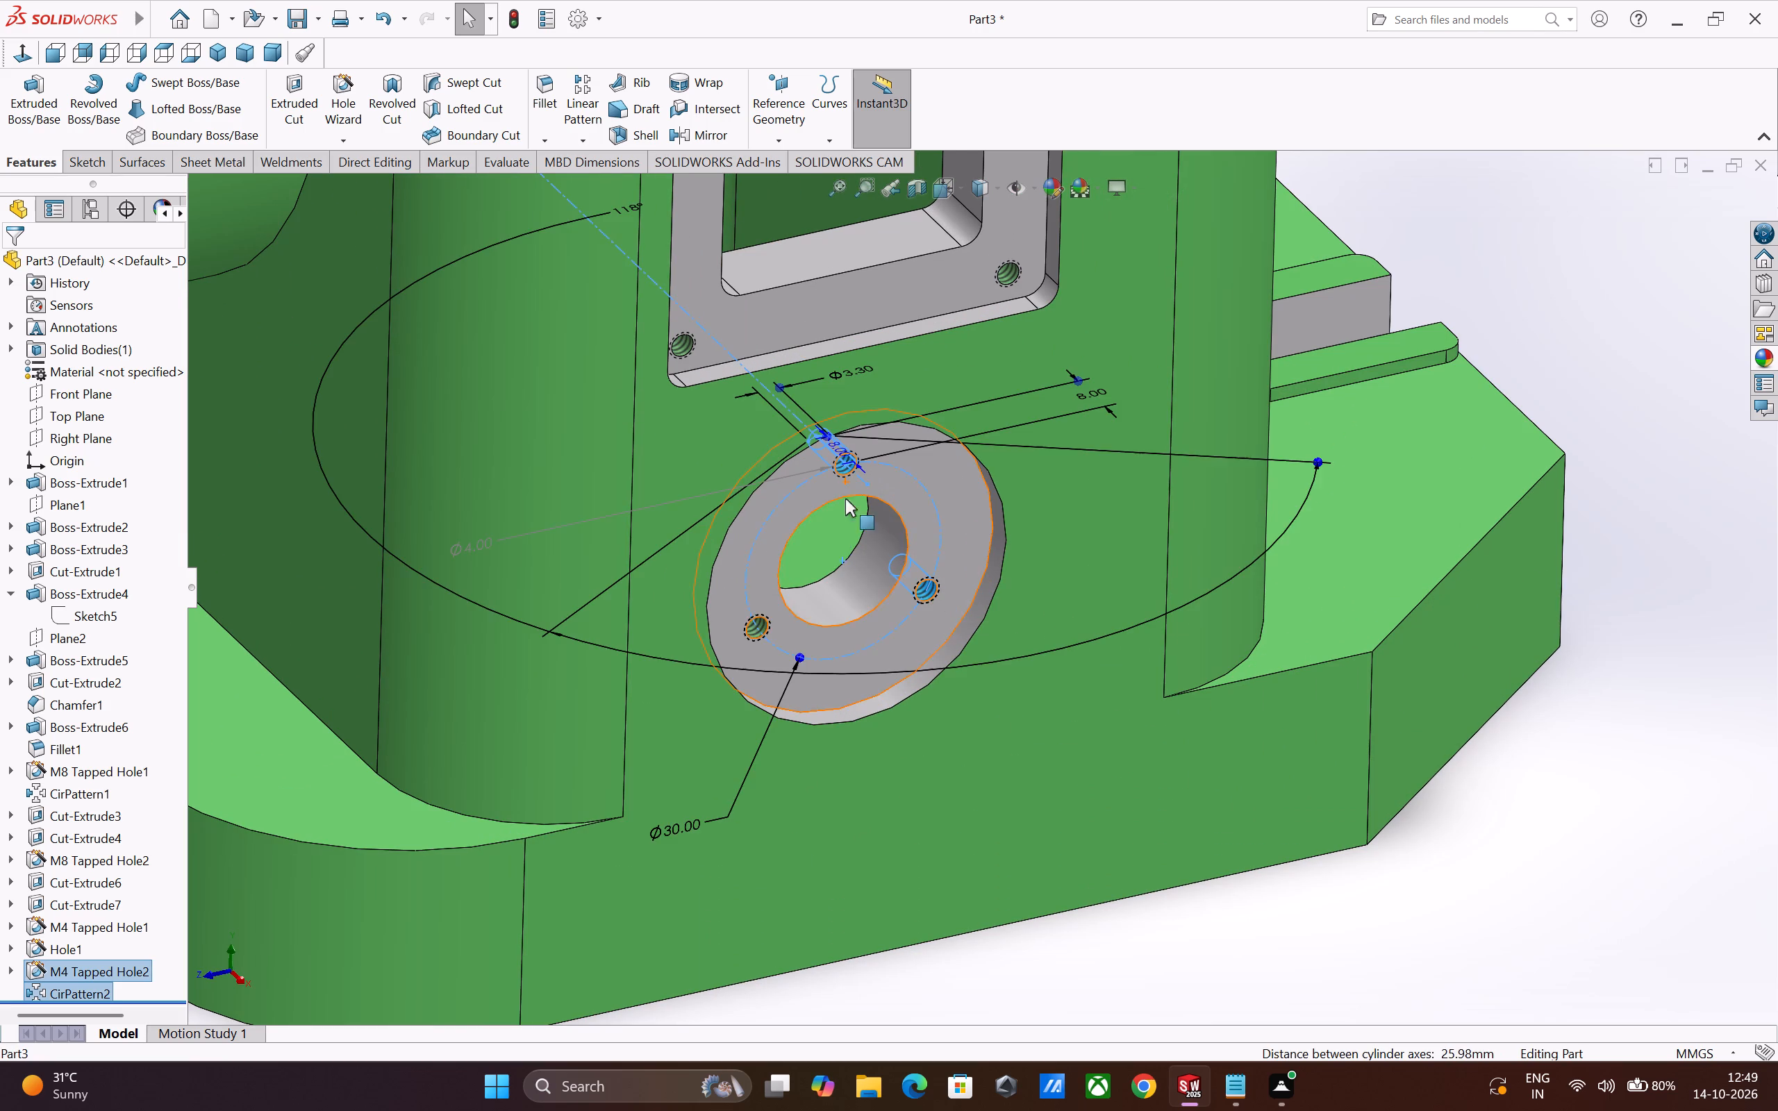
left_click(753, 629, "ctrl")
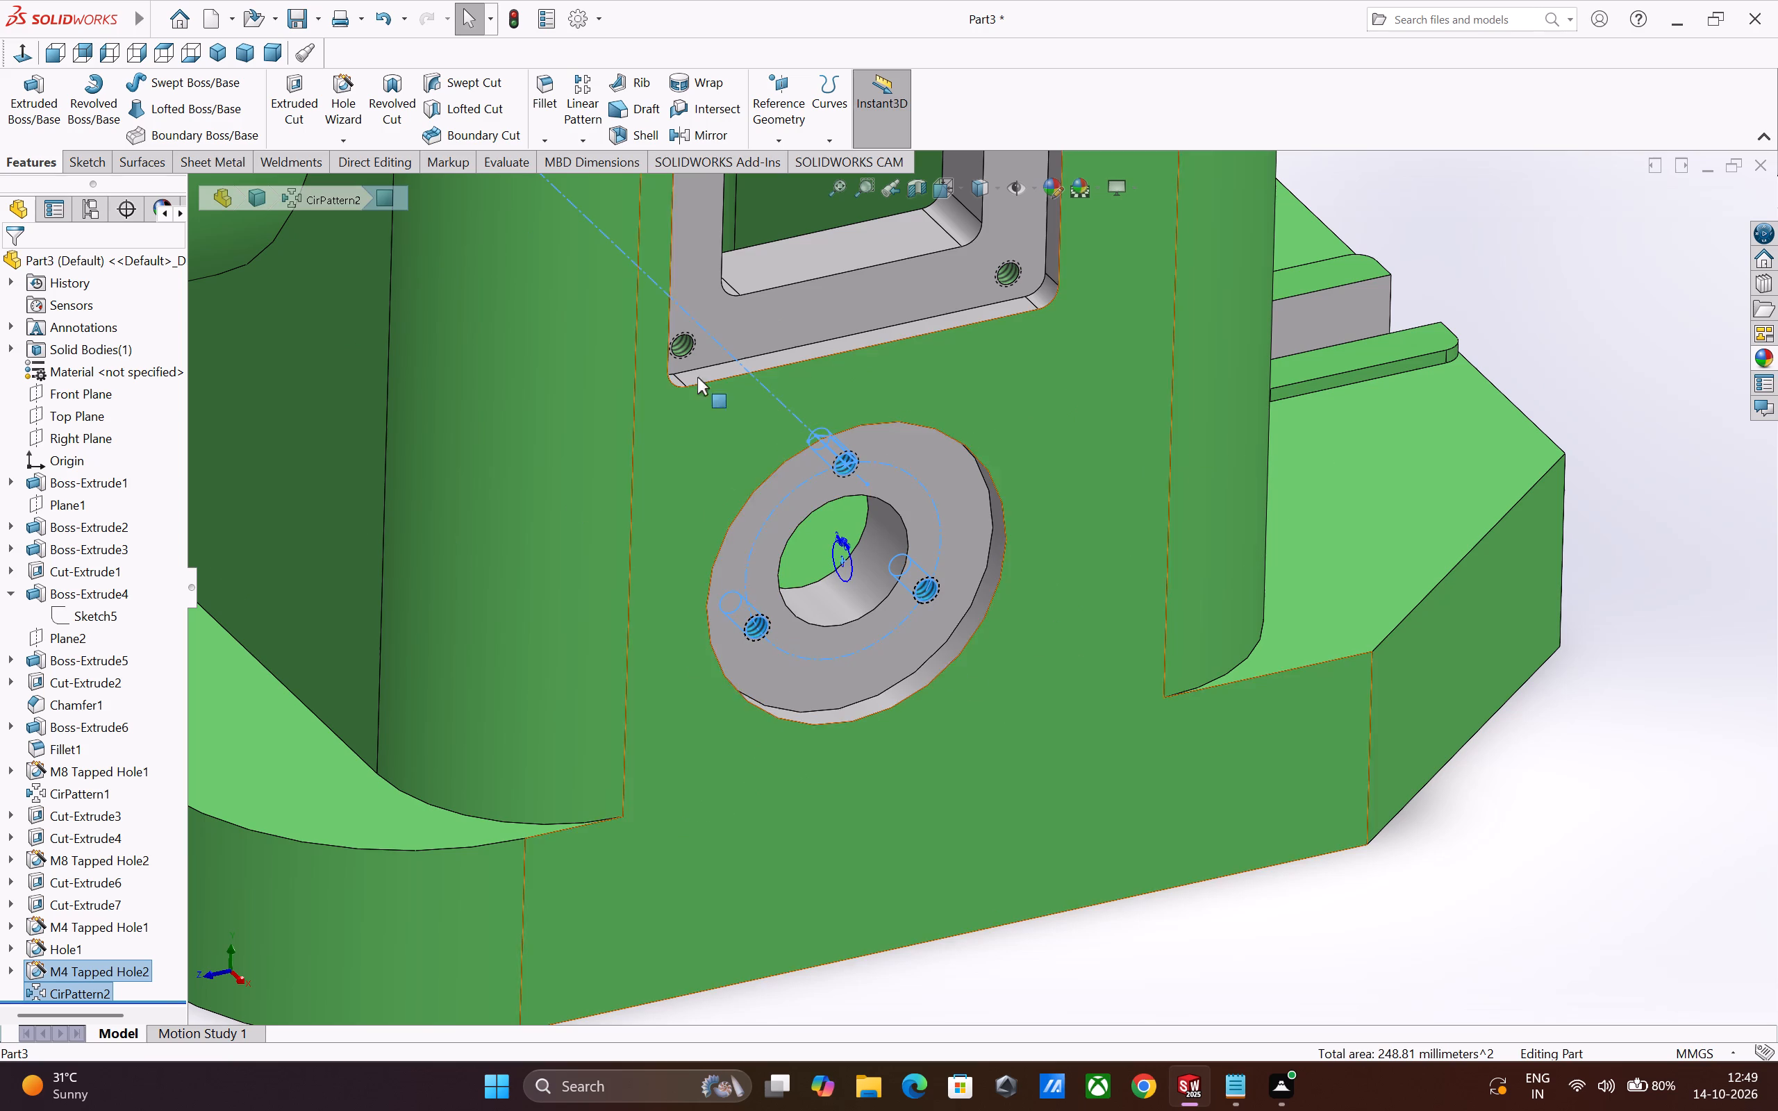
left_click(1054, 188)
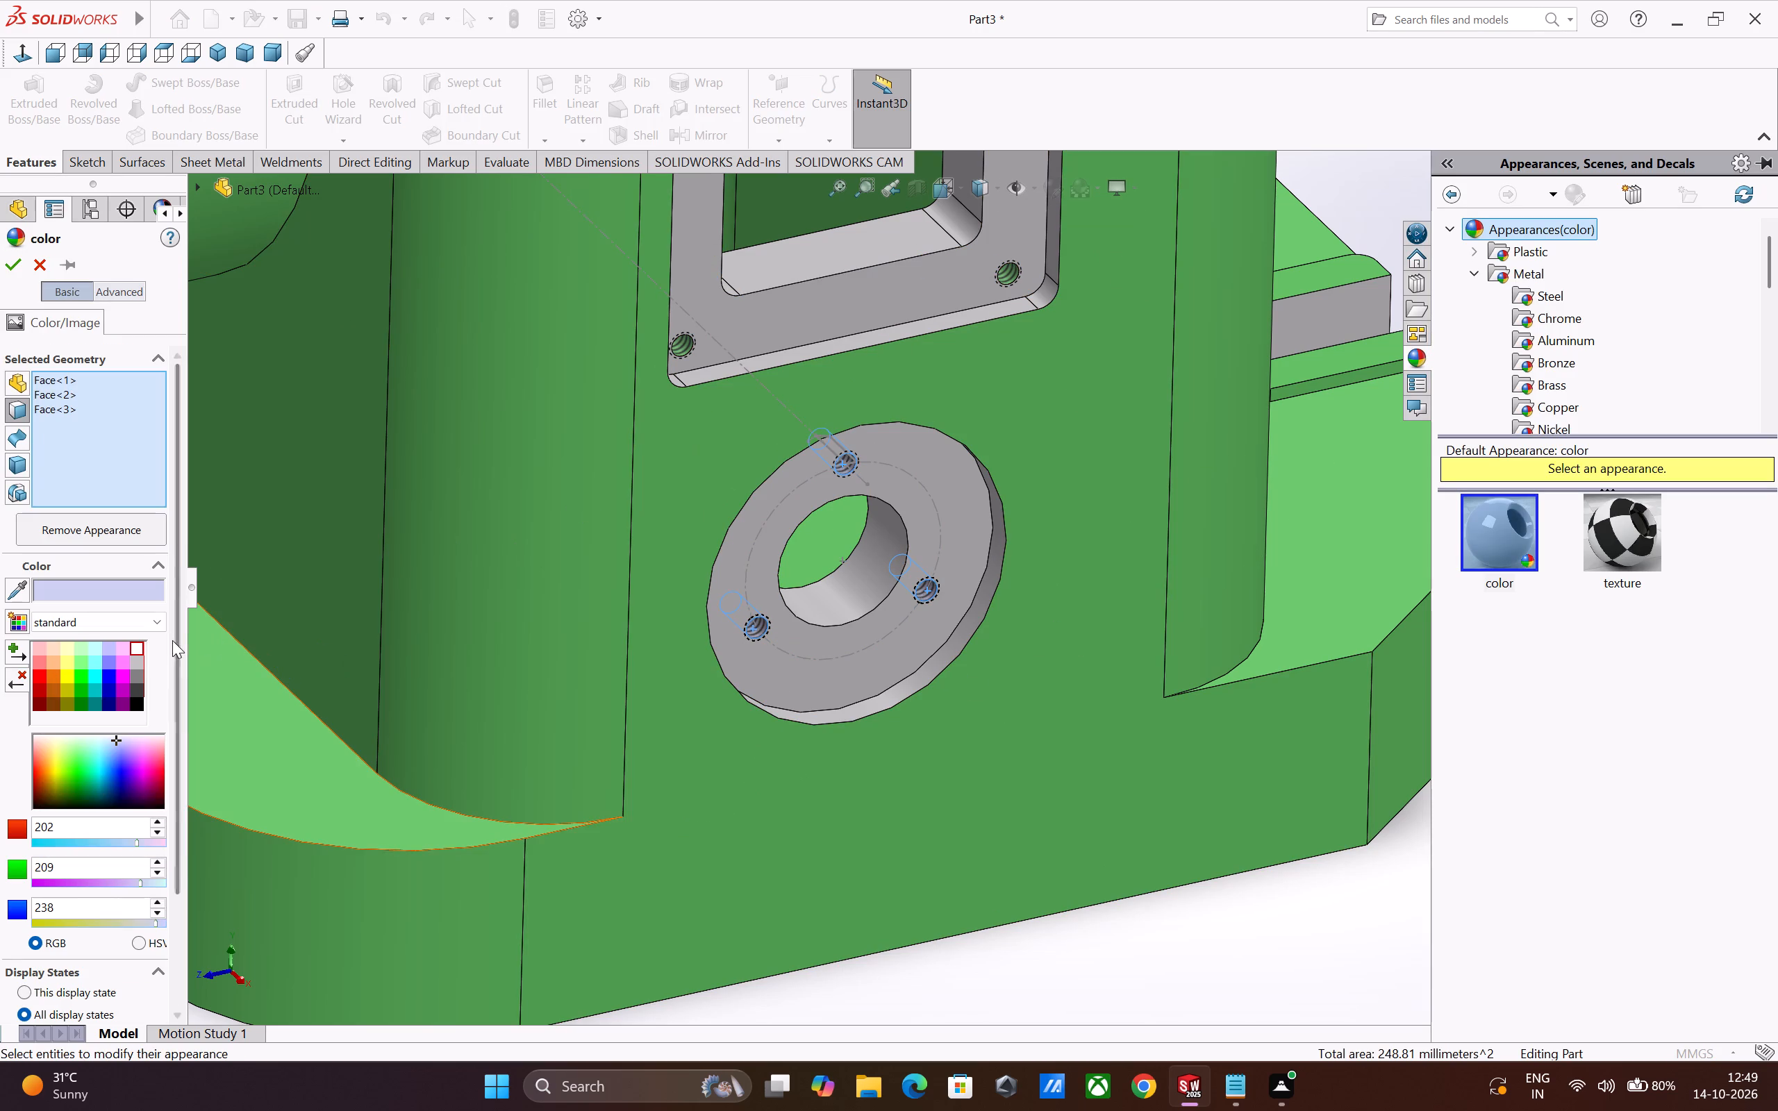
left_click(136, 647)
left_click(11, 265)
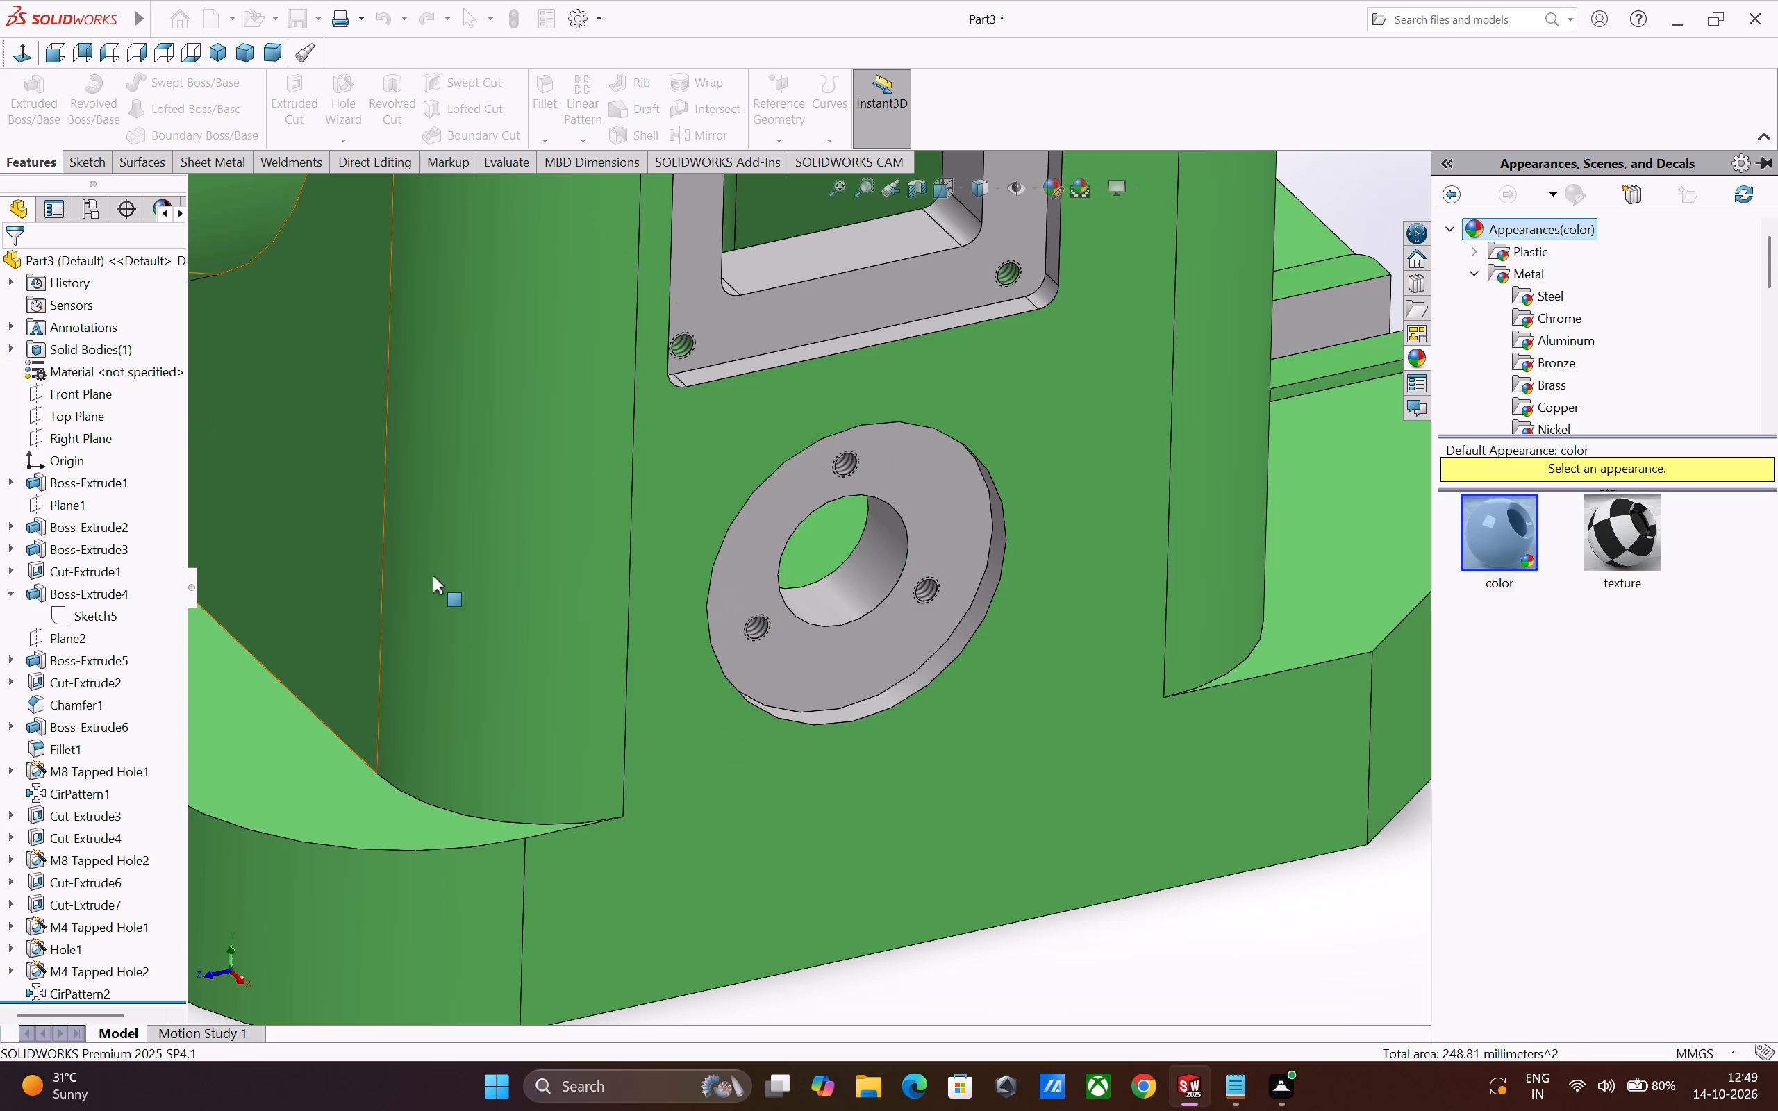
left_click(1108, 976)
Examine the overall housing with its recoloured counterbore and tapped holes.
scroll(1115, 972, "up", 1)
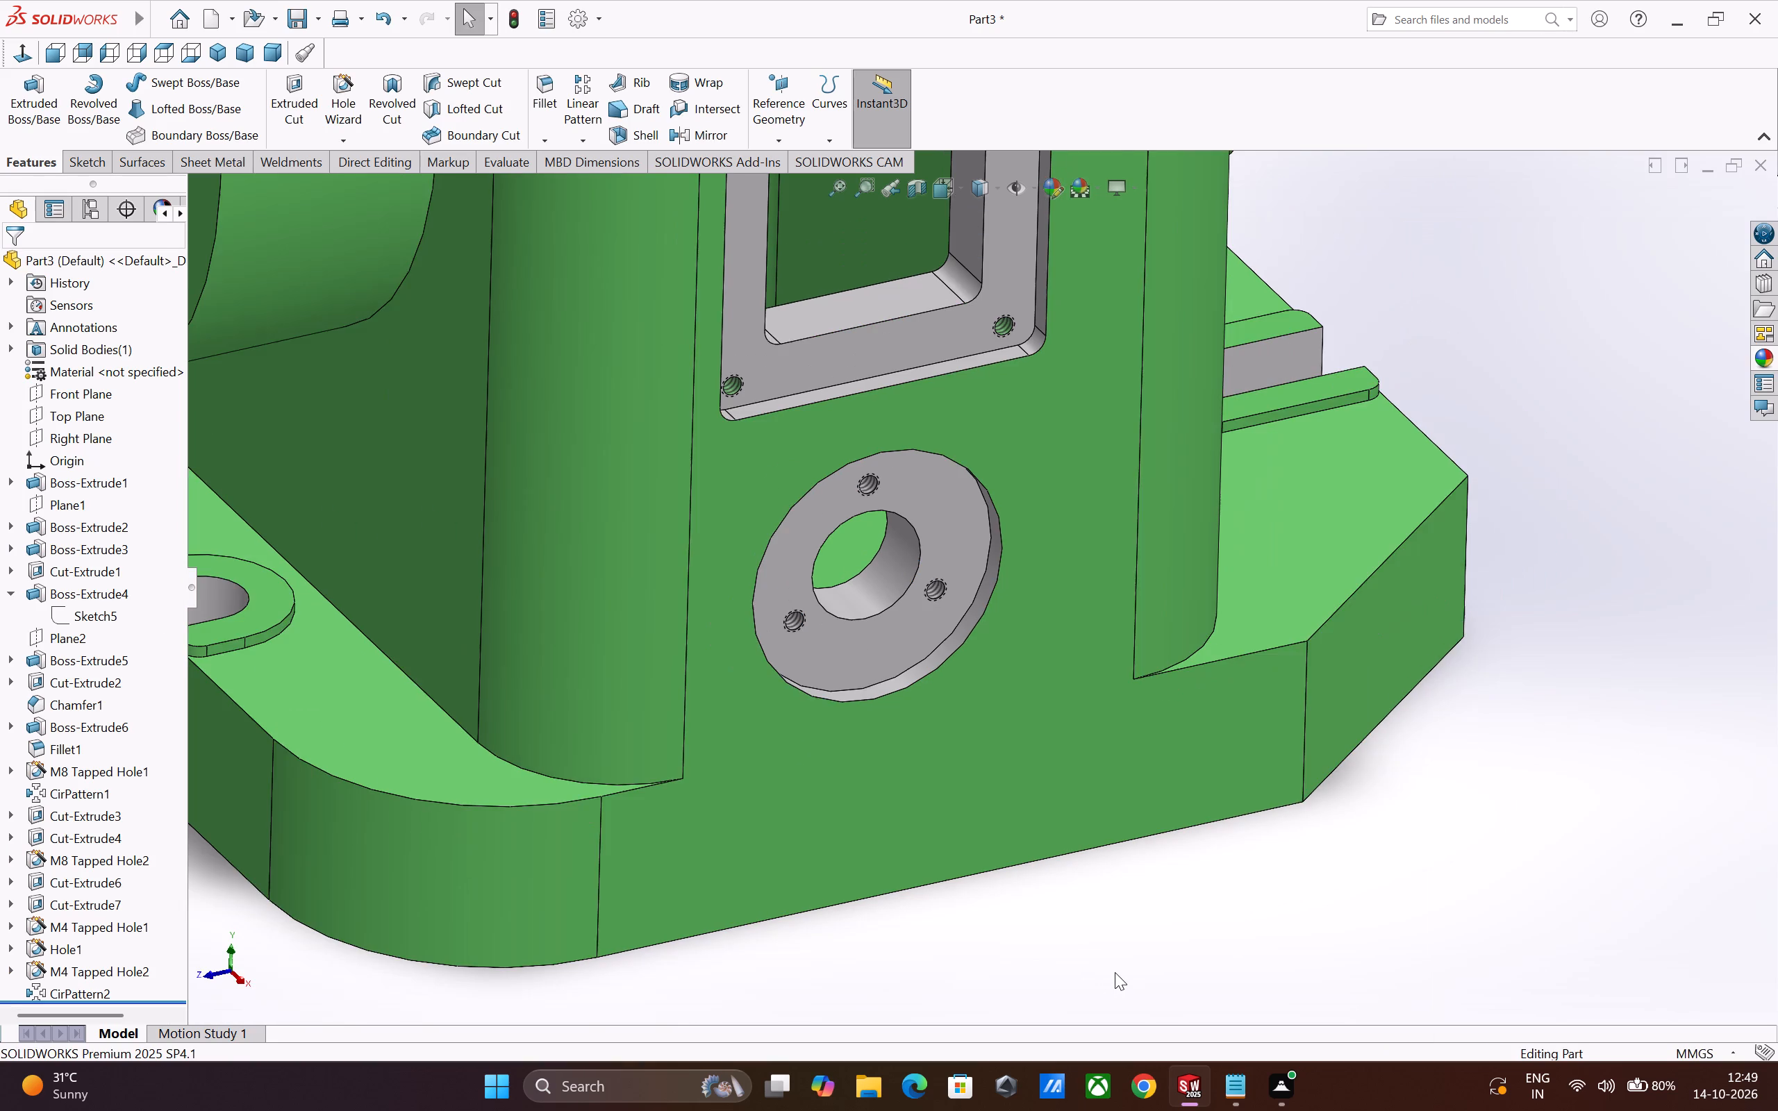
scroll(1115, 972, "up", 4)
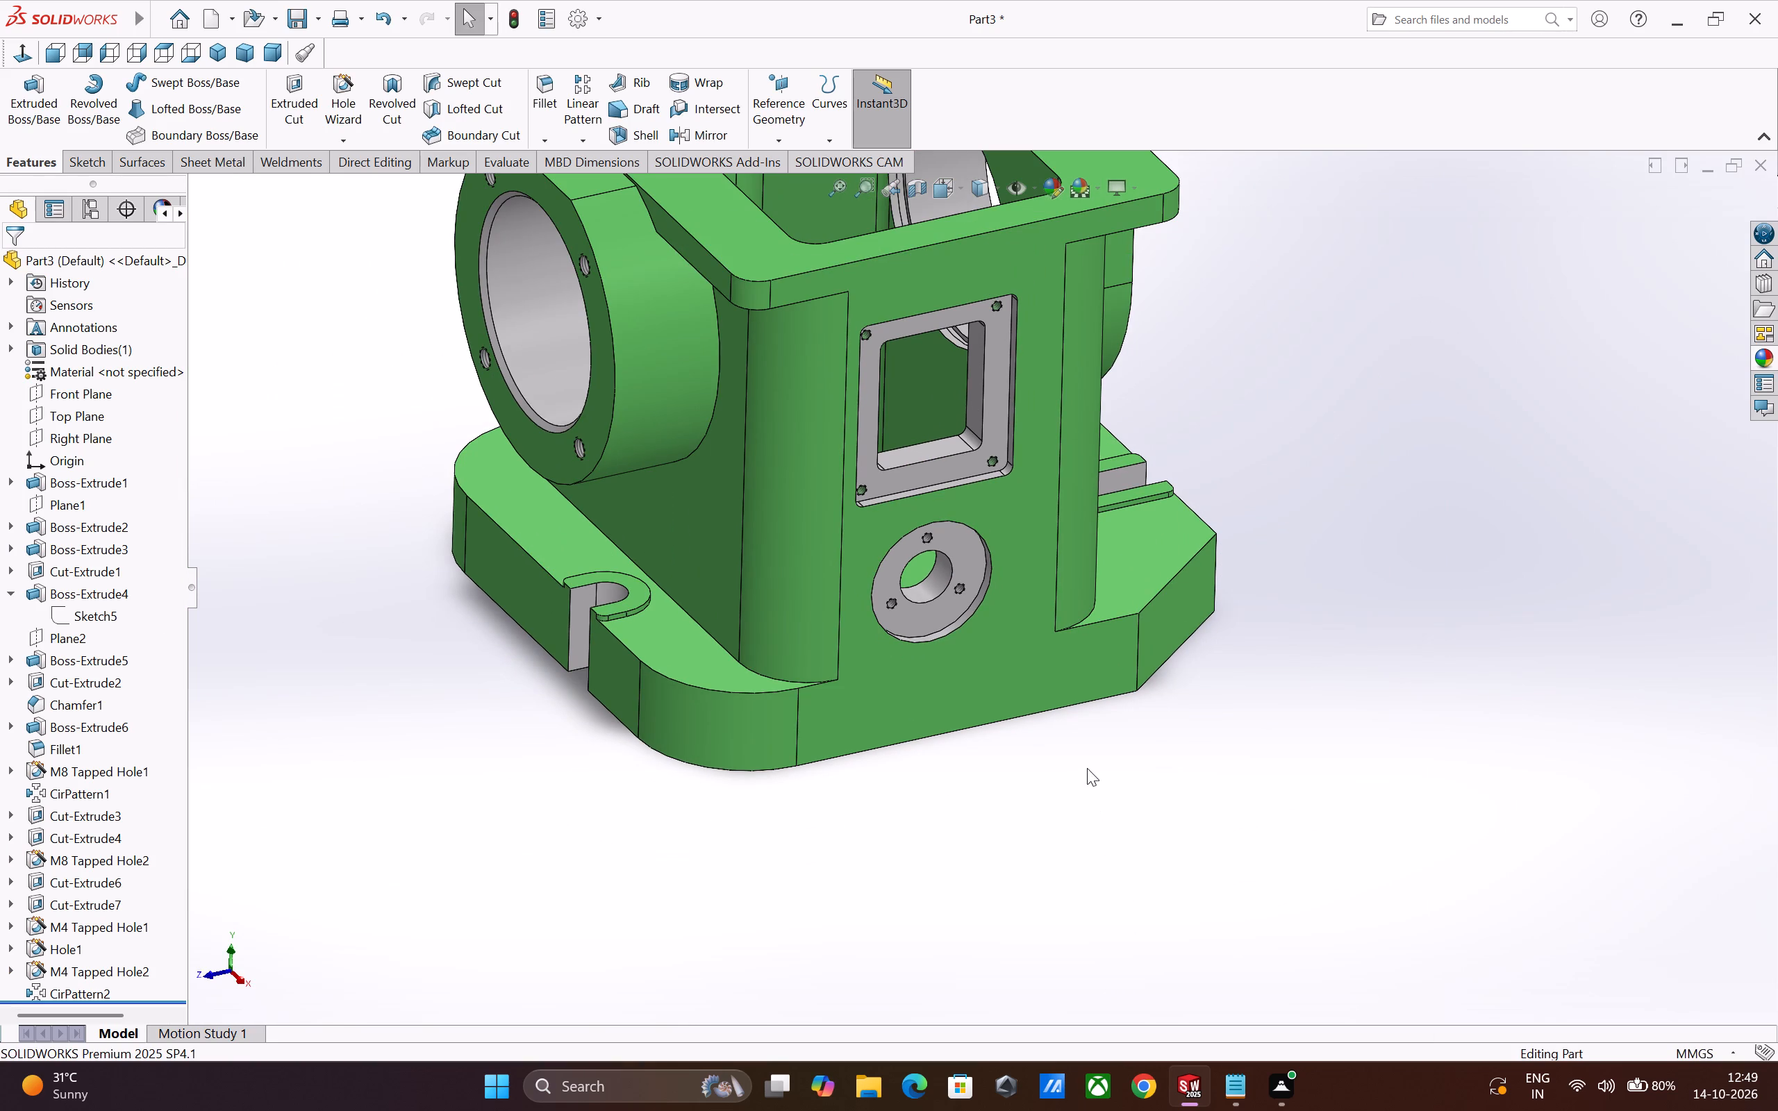
scroll(1119, 838, "up", 2)
scroll(1011, 764, "up", 1)
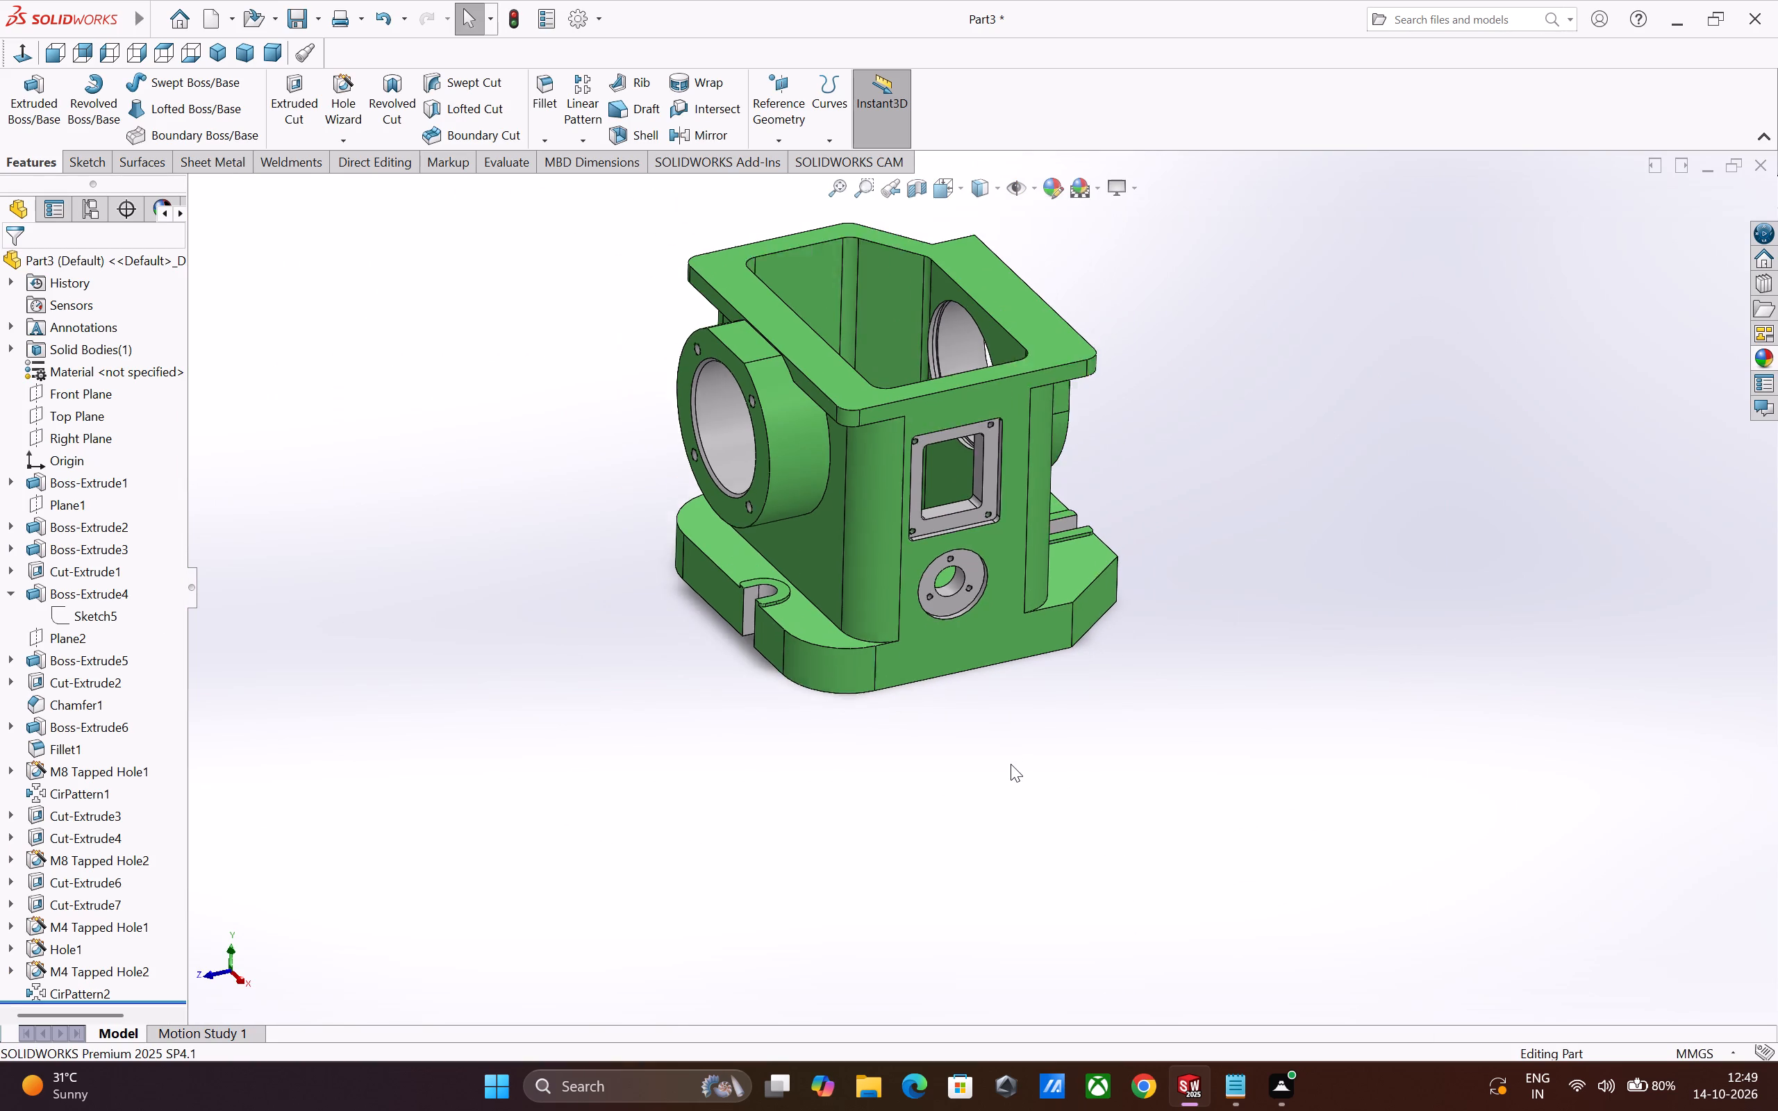
scroll(1011, 764, "up", 3)
scroll(1022, 754, "down", 2)
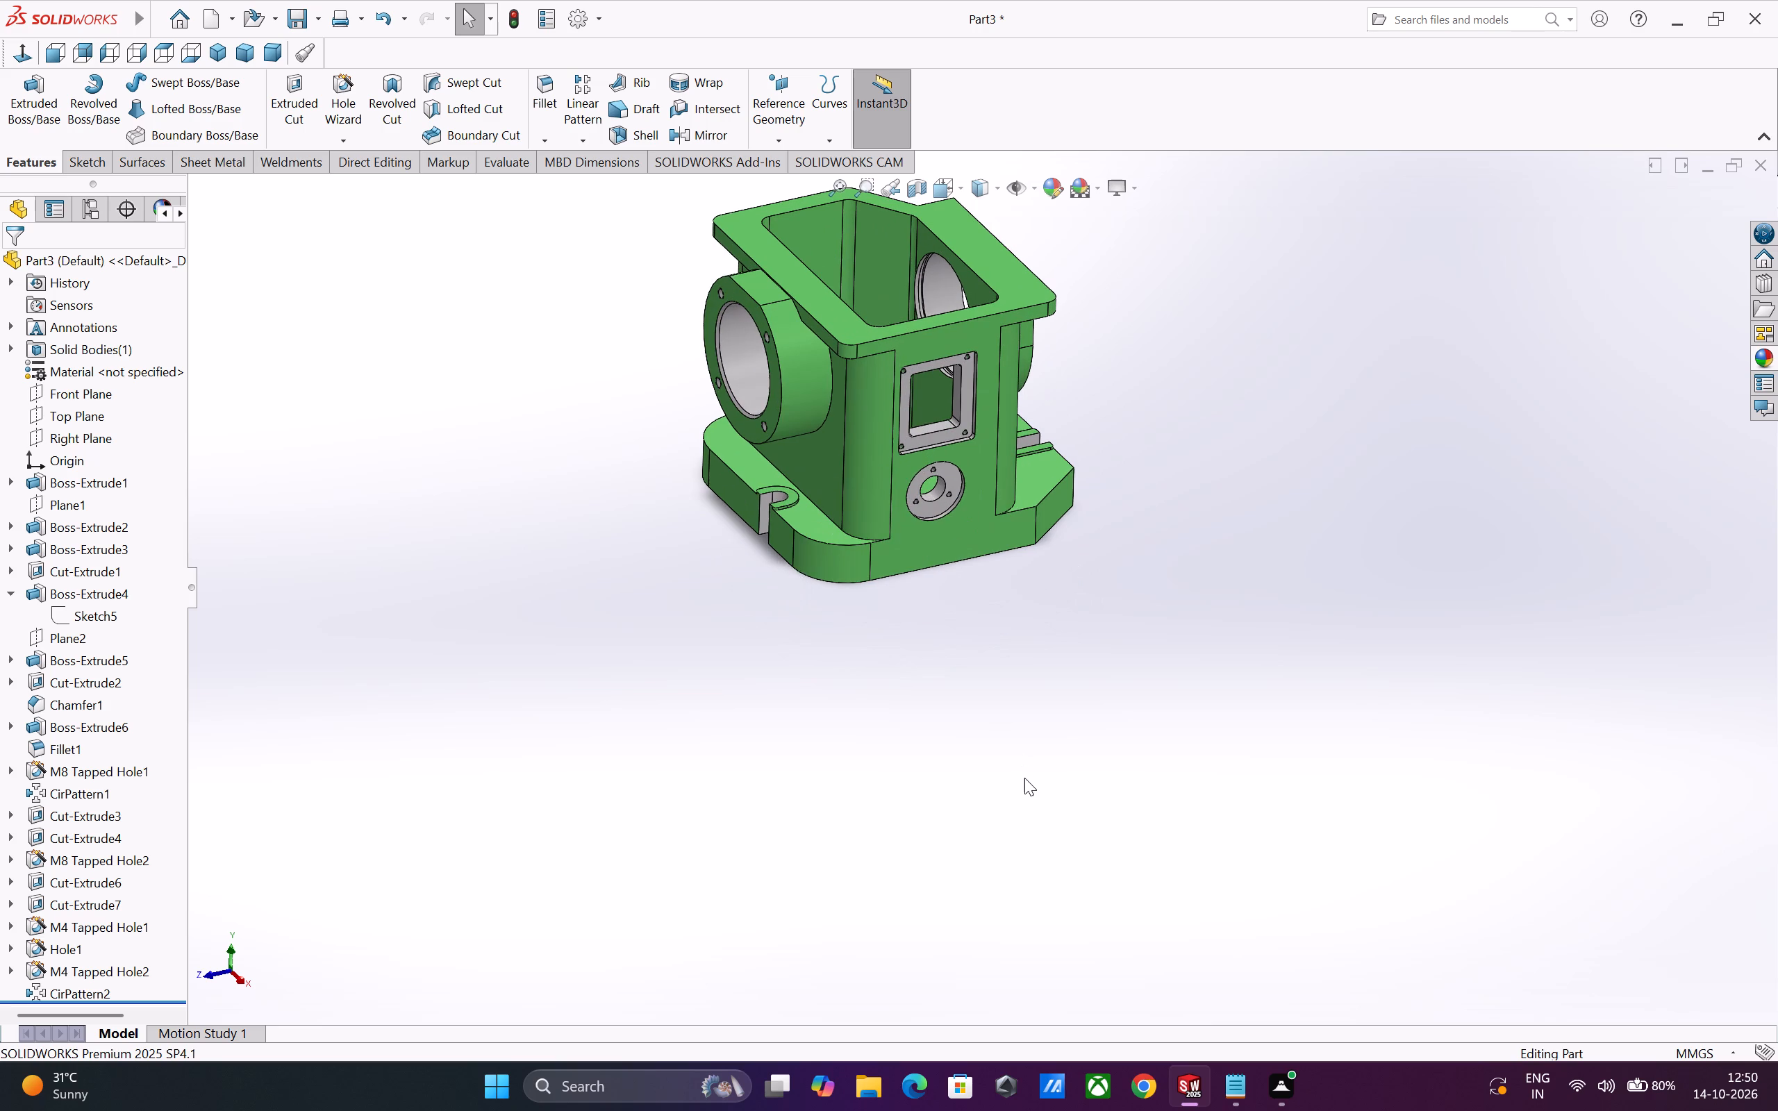
Examine the housing's square window frame, counterbored hole and top flange from several distances and angles.
scroll(1027, 779, "down", 1)
scroll(1042, 851, "up", 3)
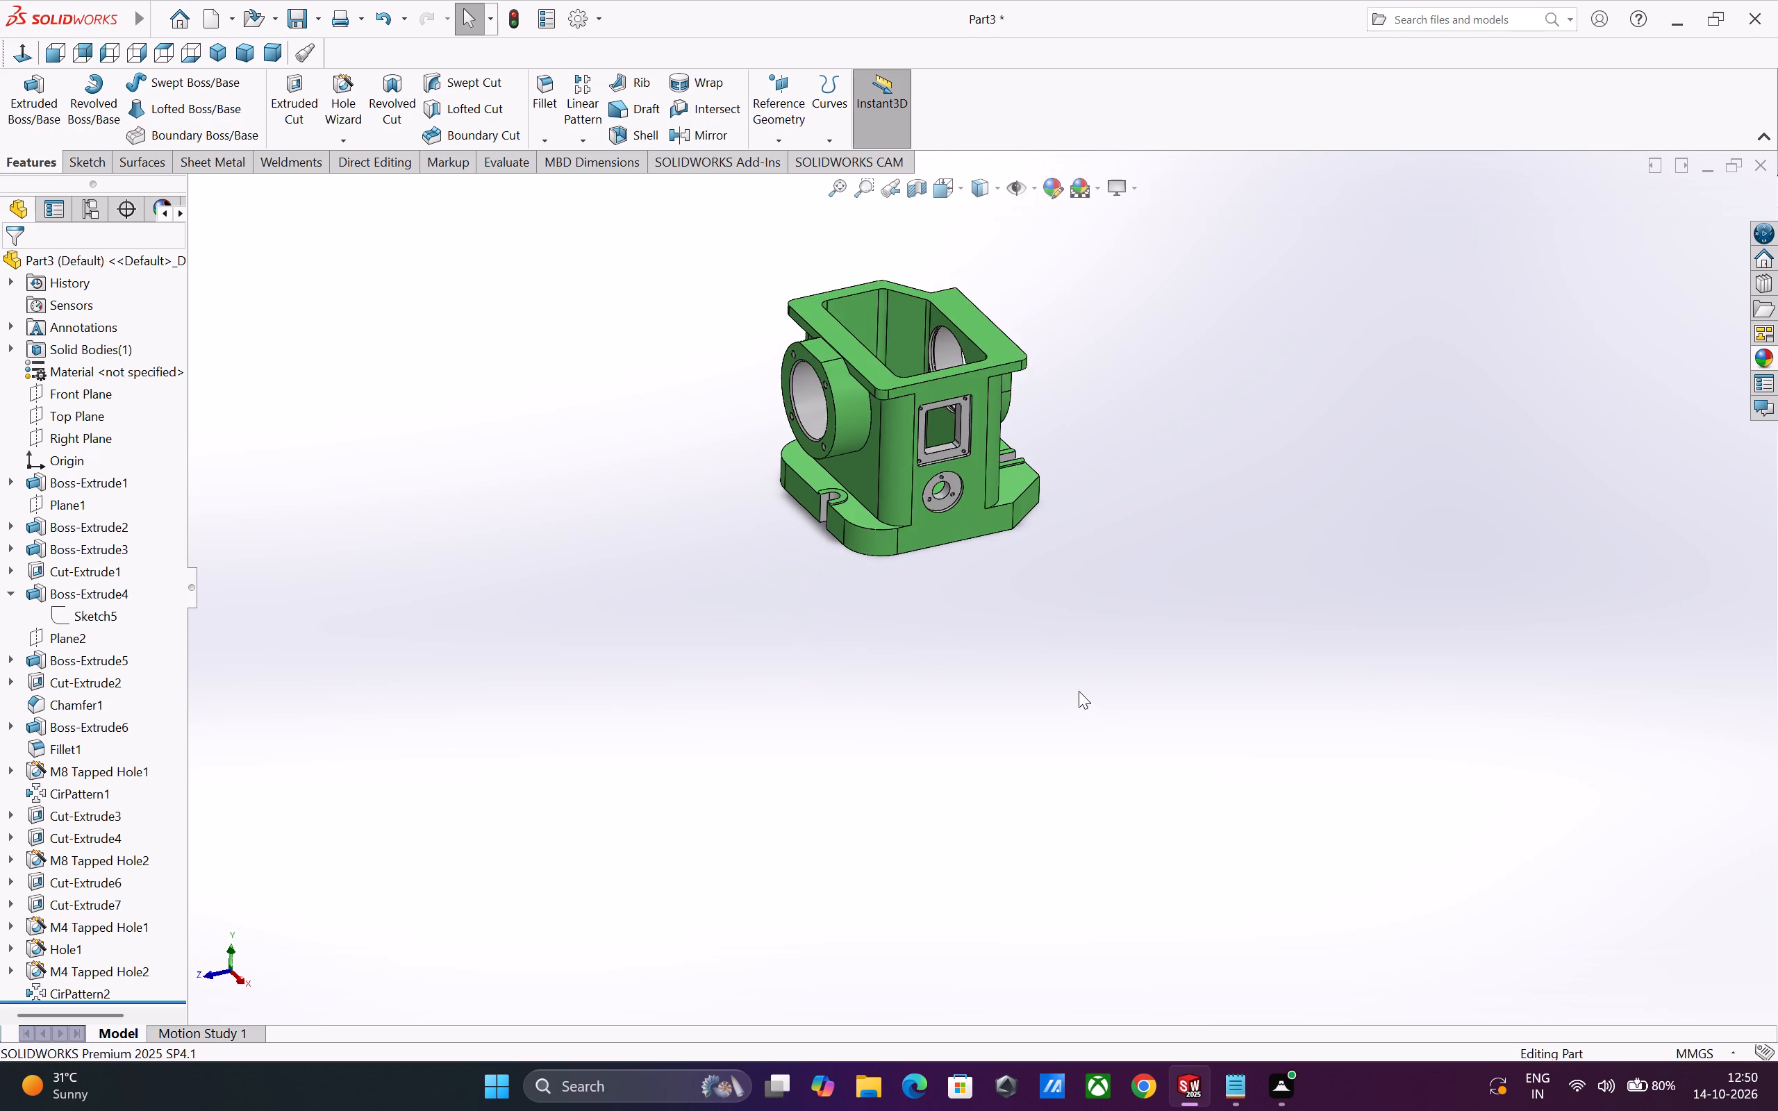
scroll(1079, 691, "up", 2)
scroll(961, 481, "down", 6)
scroll(971, 544, "down", 4)
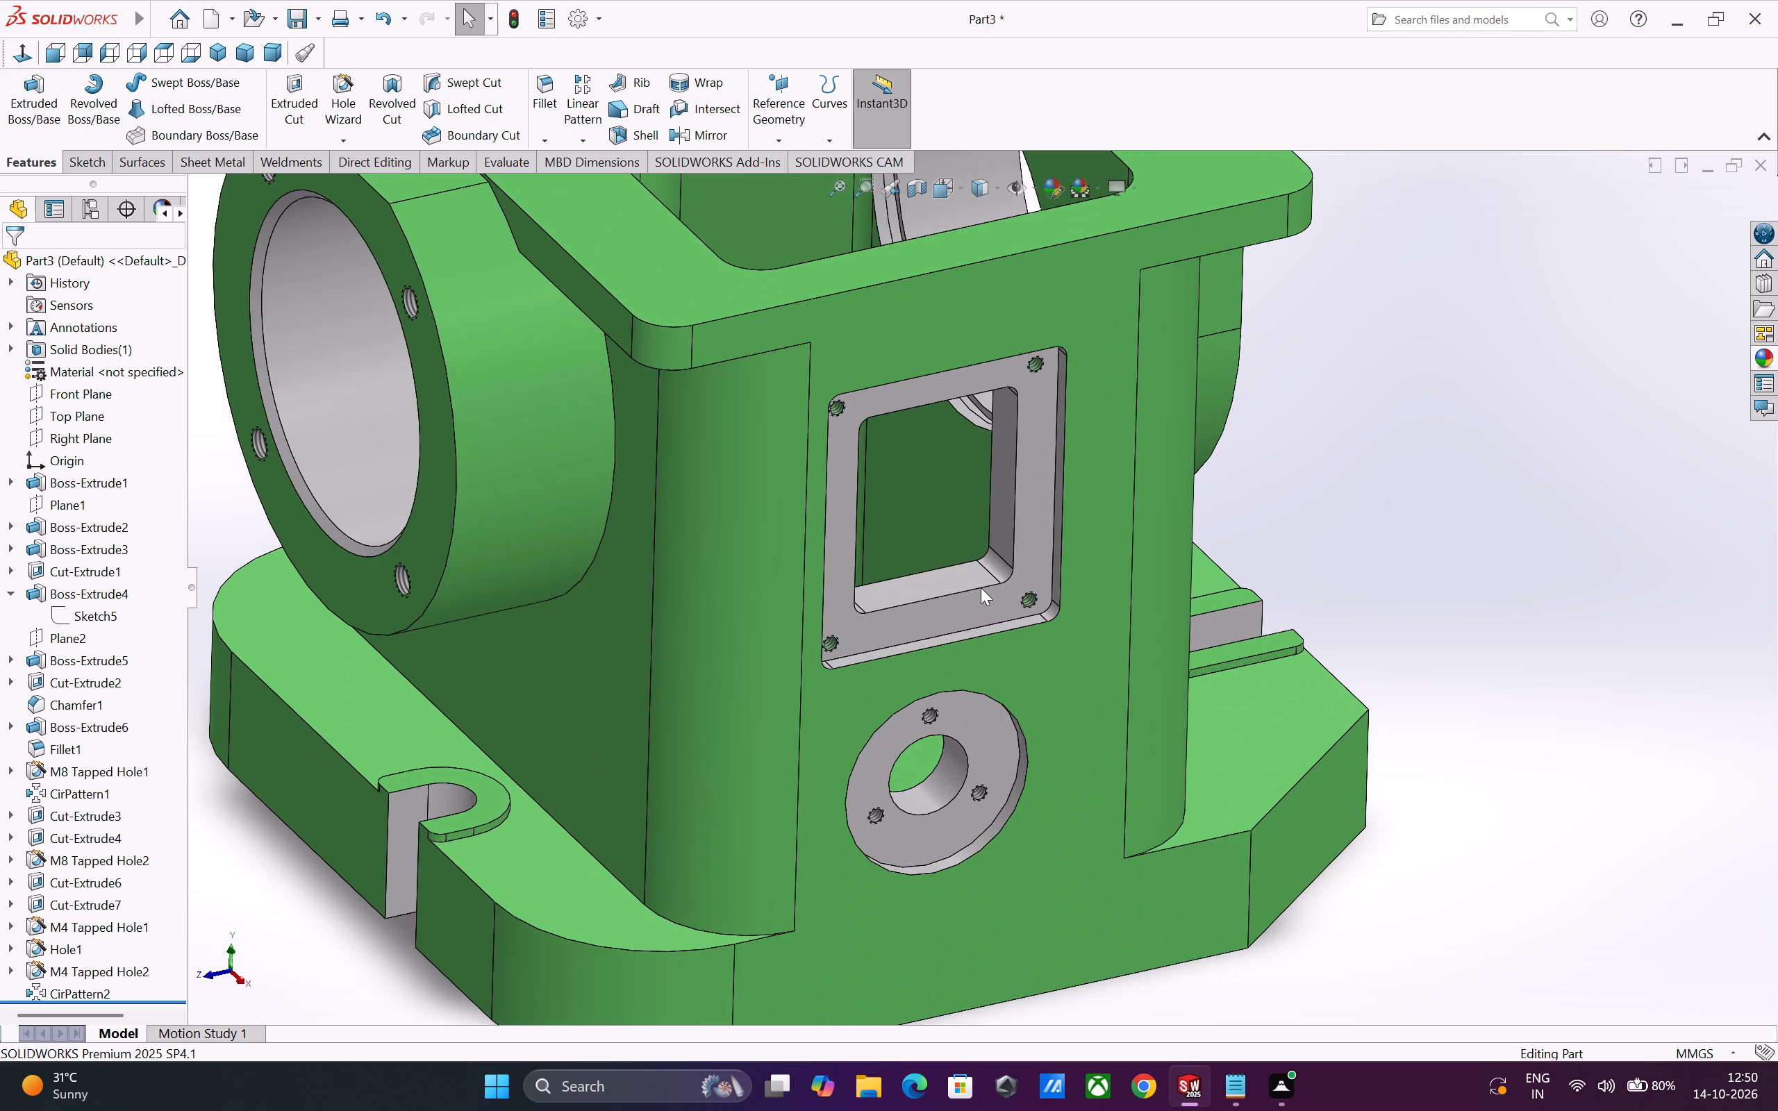
middle_click_drag(980, 592, 948, 612)
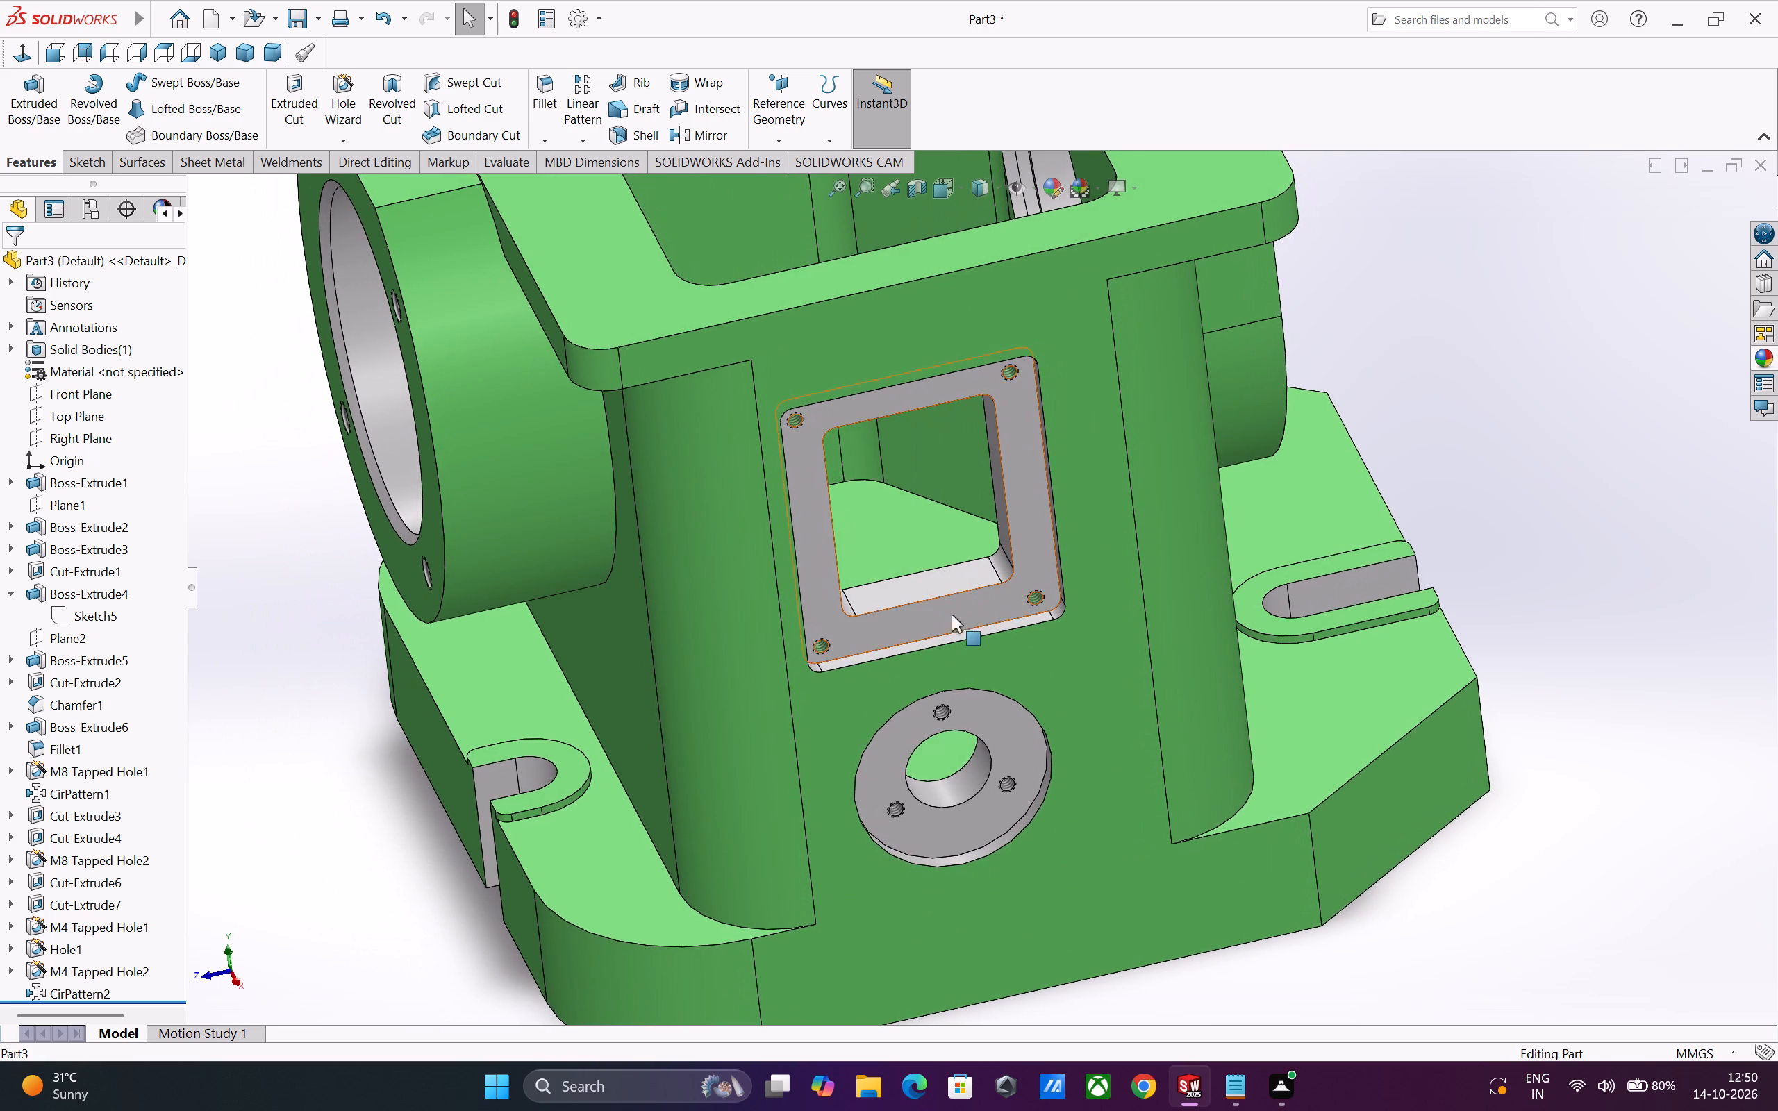
scroll(1002, 682, "up", 2)
scroll(997, 691, "down", 1)
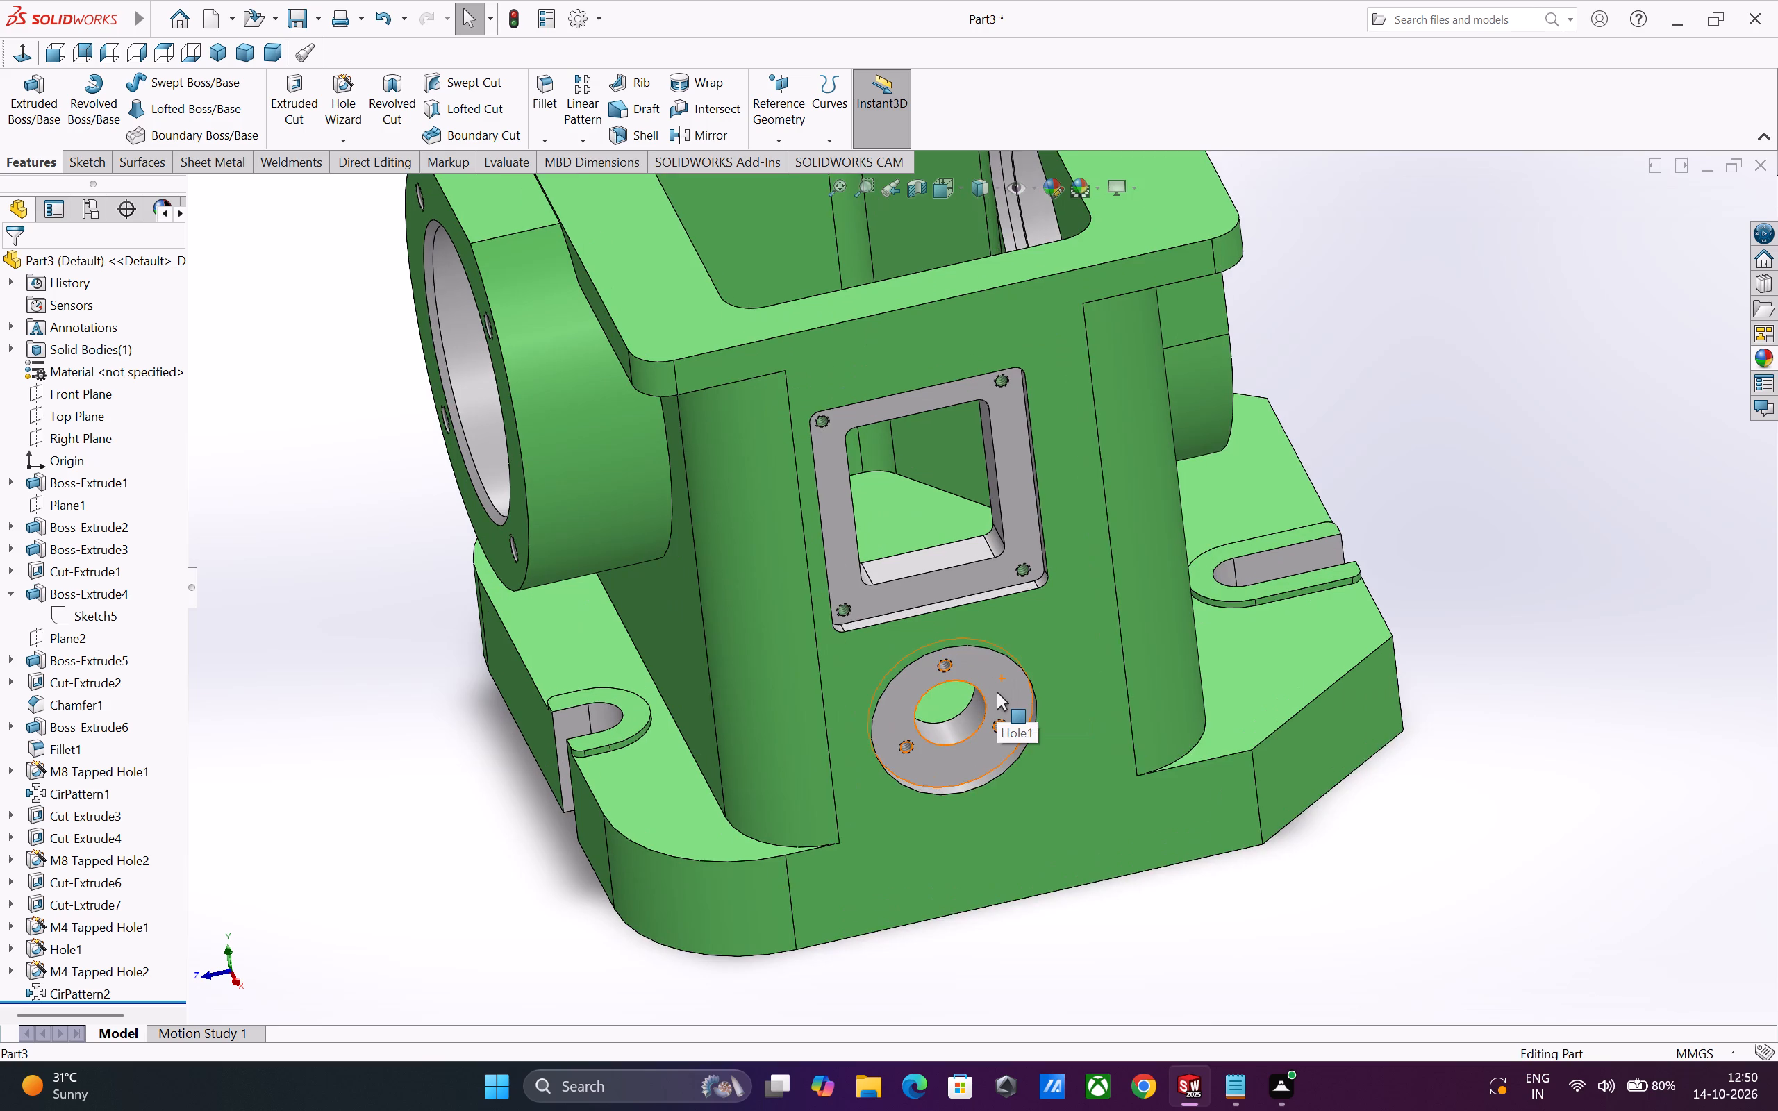
scroll(997, 693, "down", 1)
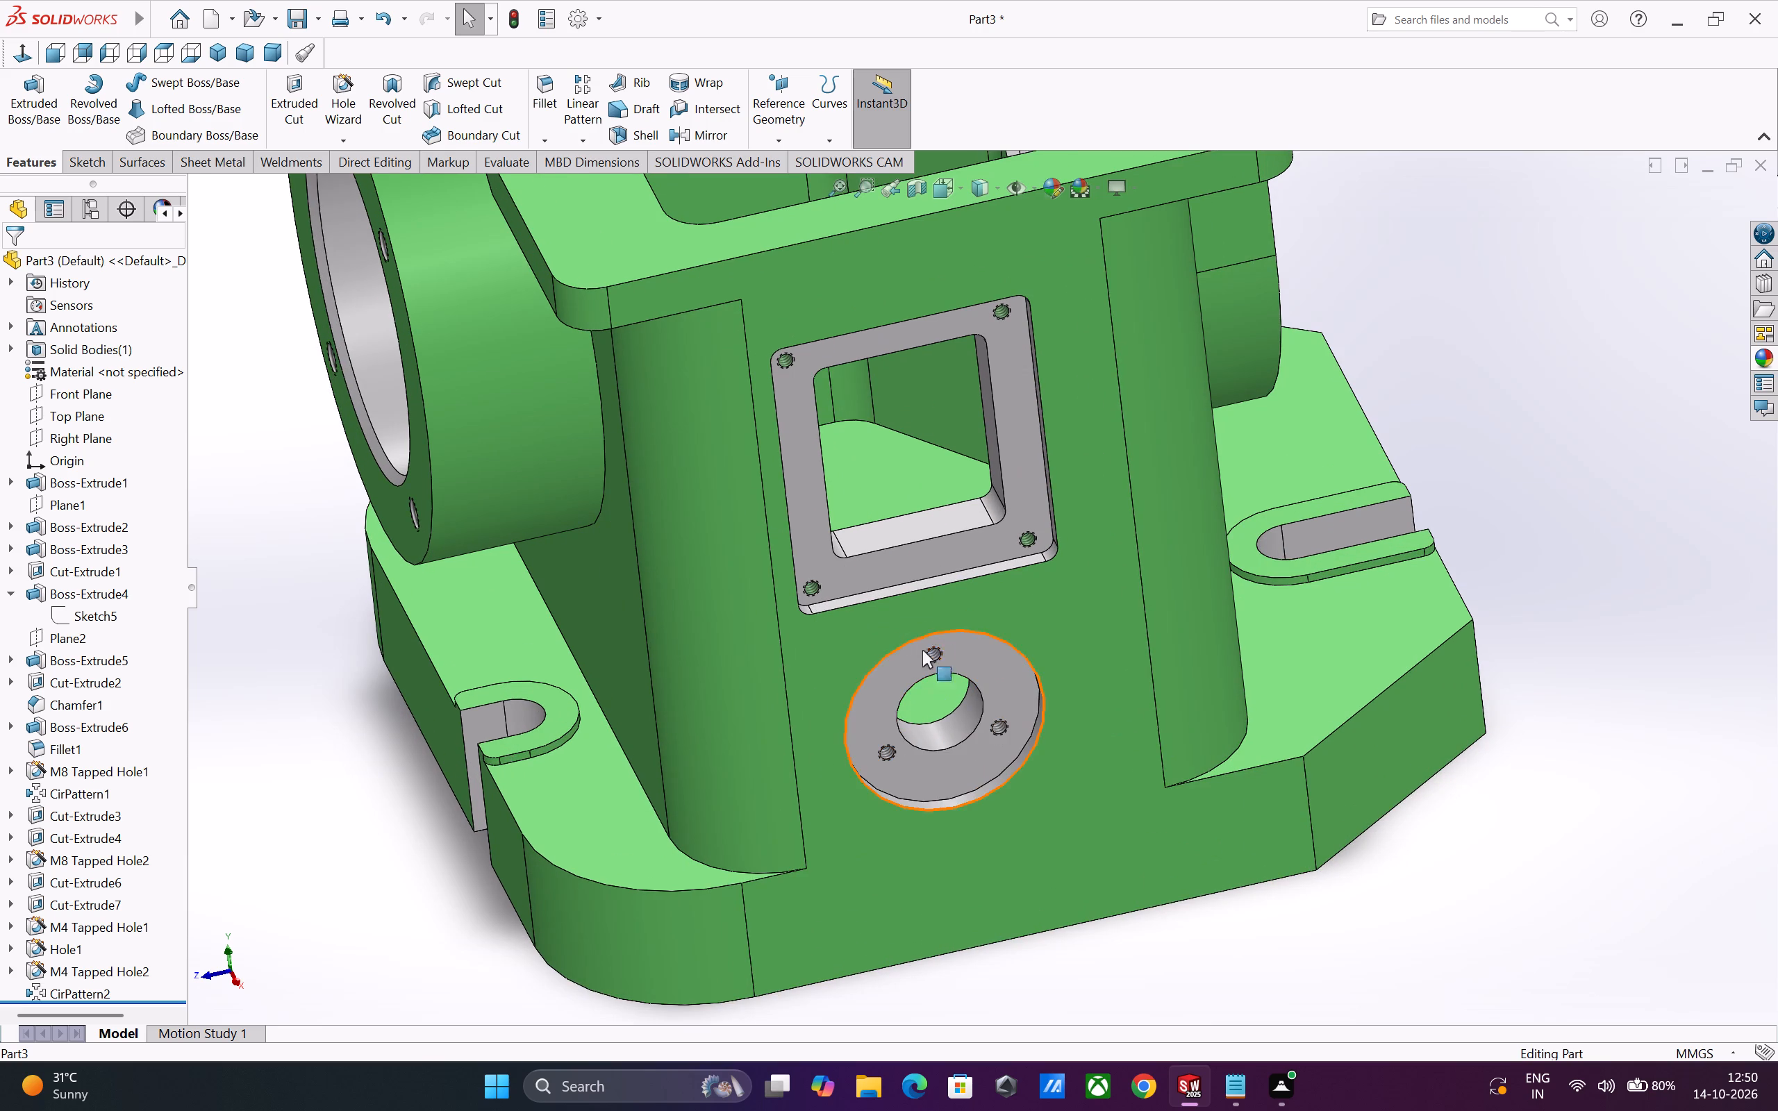
scroll(923, 654, "up", 5)
scroll(821, 380, "down", 1)
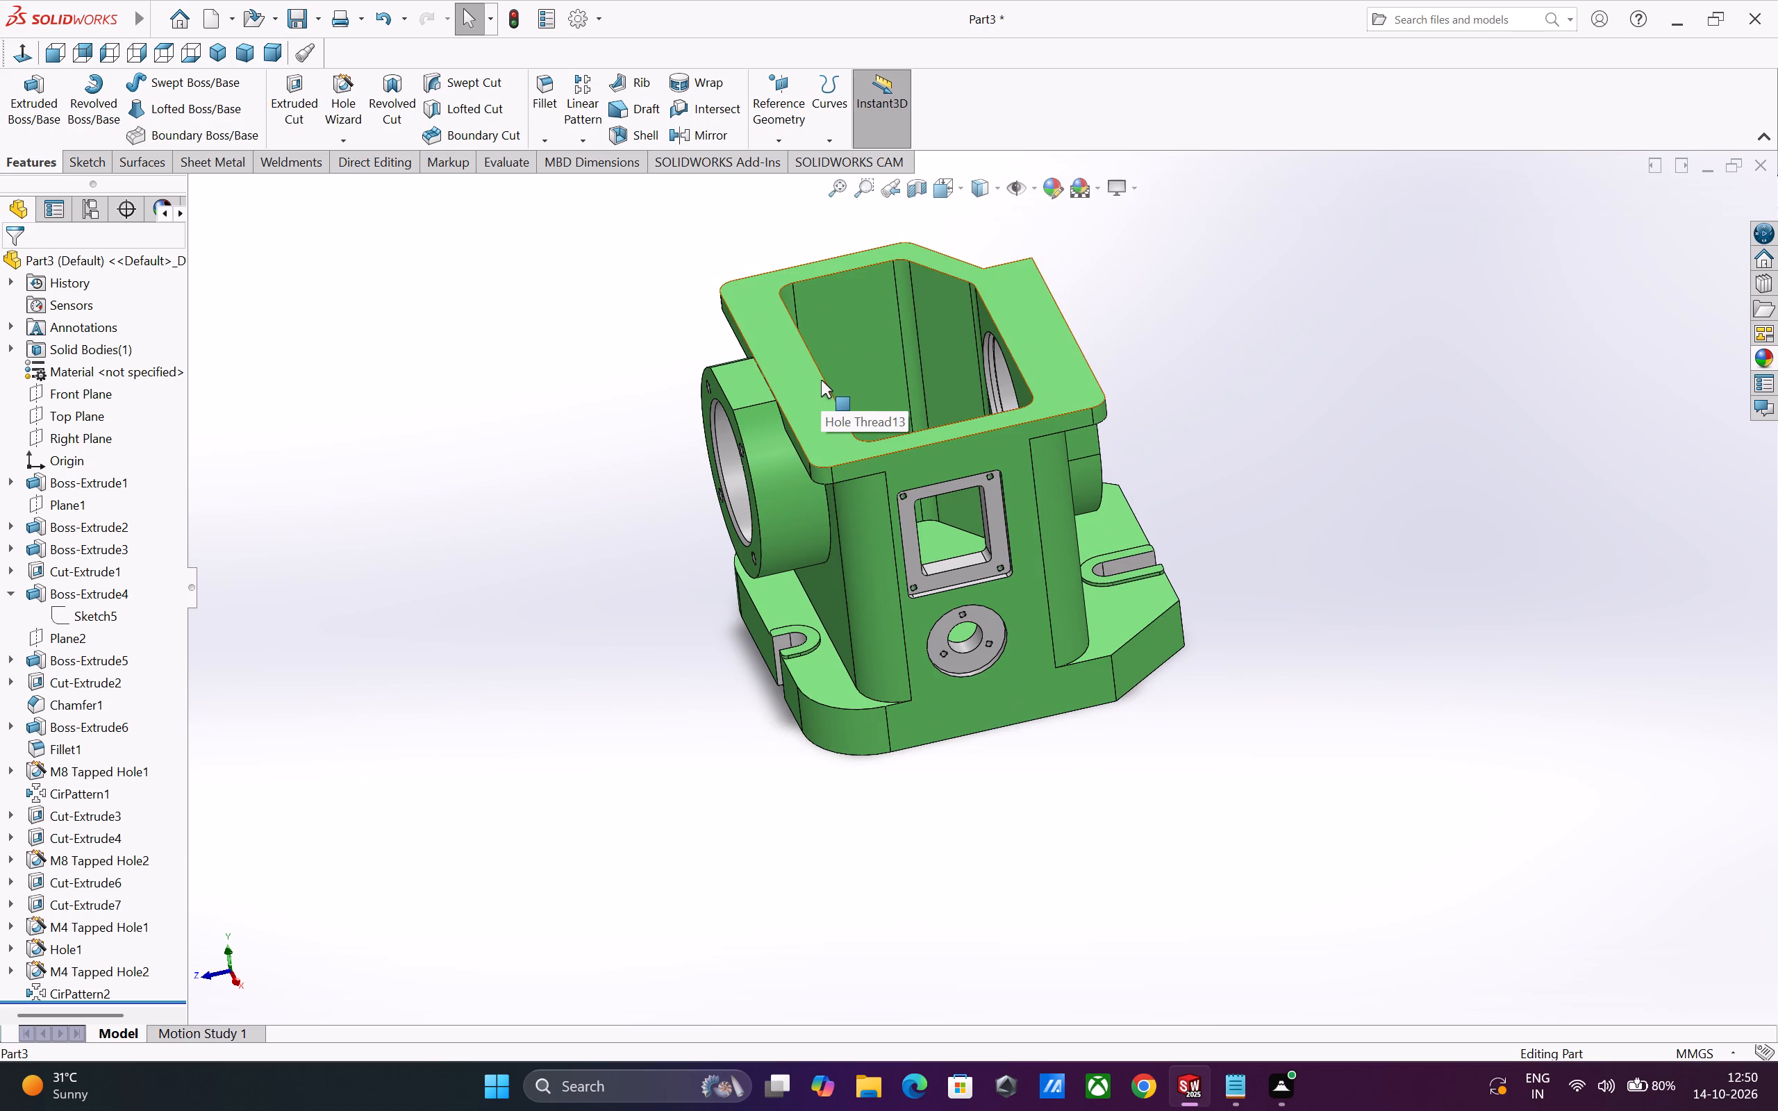
scroll(821, 380, "down", 1)
Start a Hole Wizard straight tap hole to ISO, type Bottoming Tapped Hole, size M8.
left_click(344, 79)
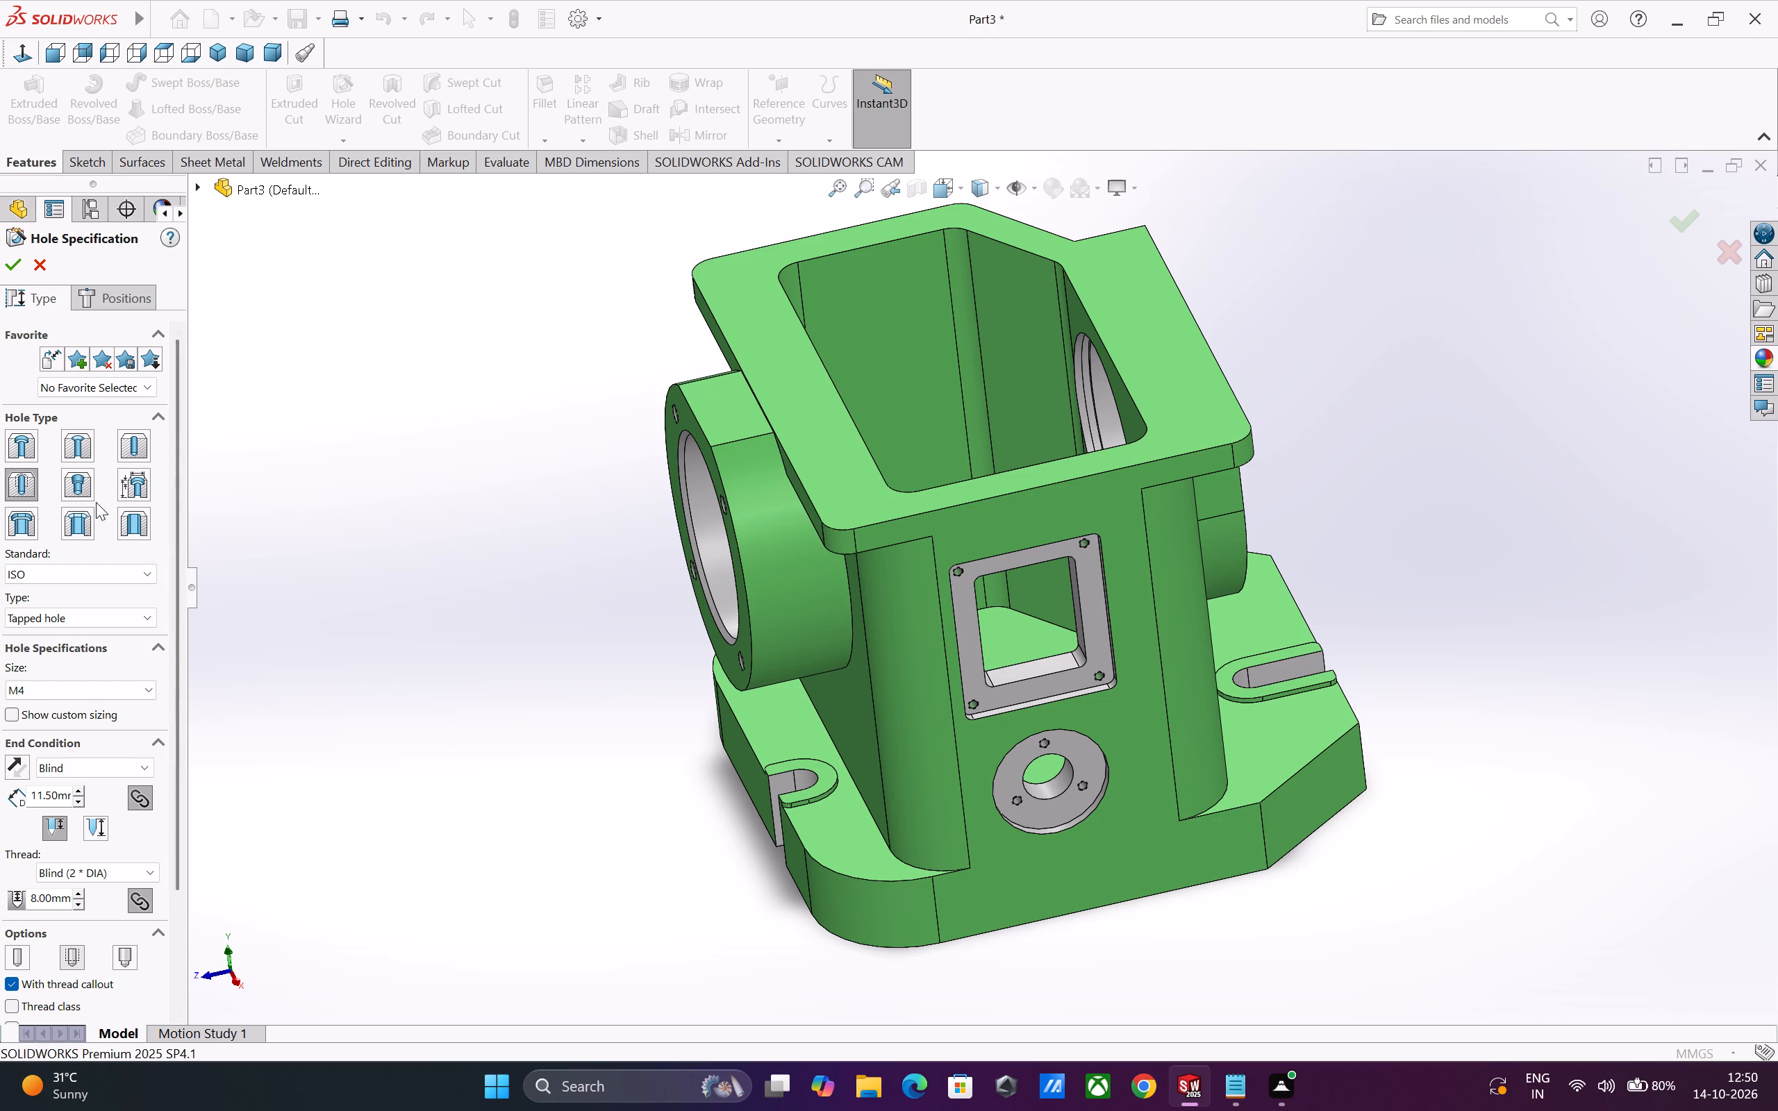
left_click(28, 494)
left_click(106, 633)
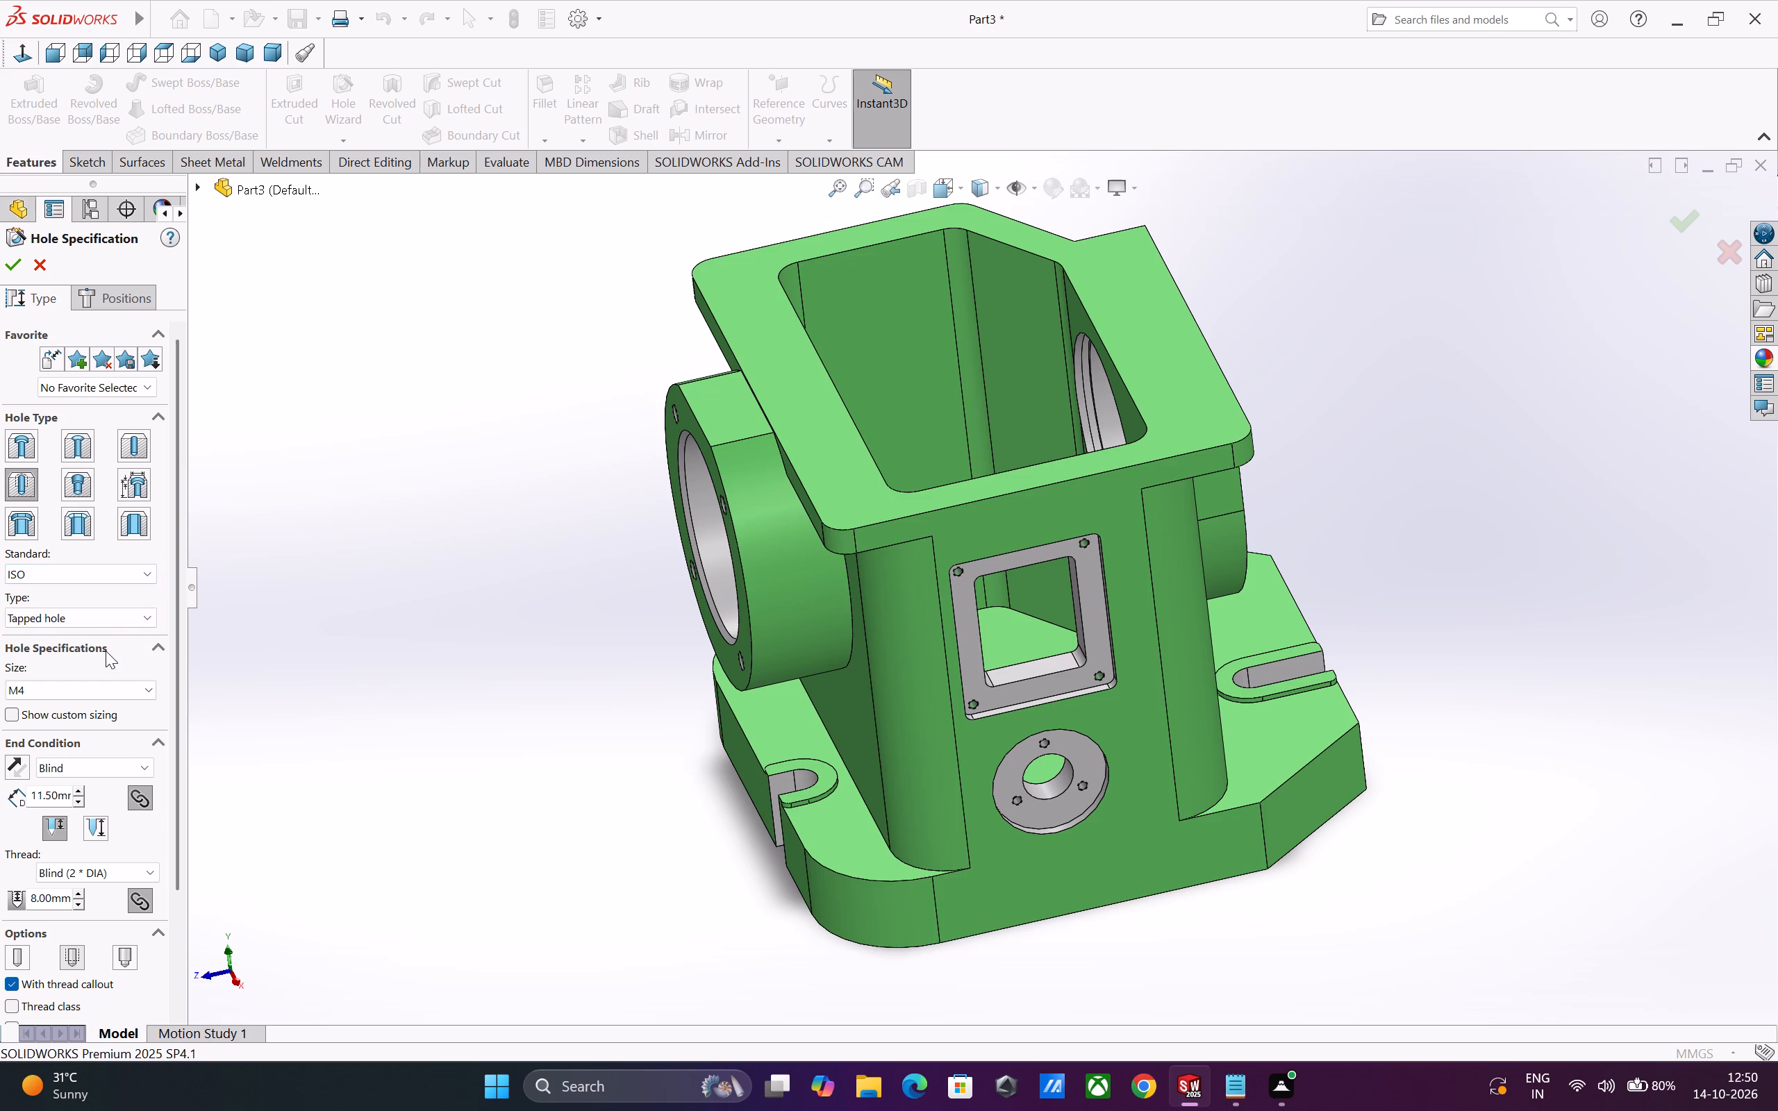
left_click(101, 624)
left_click(97, 633)
left_click(112, 685)
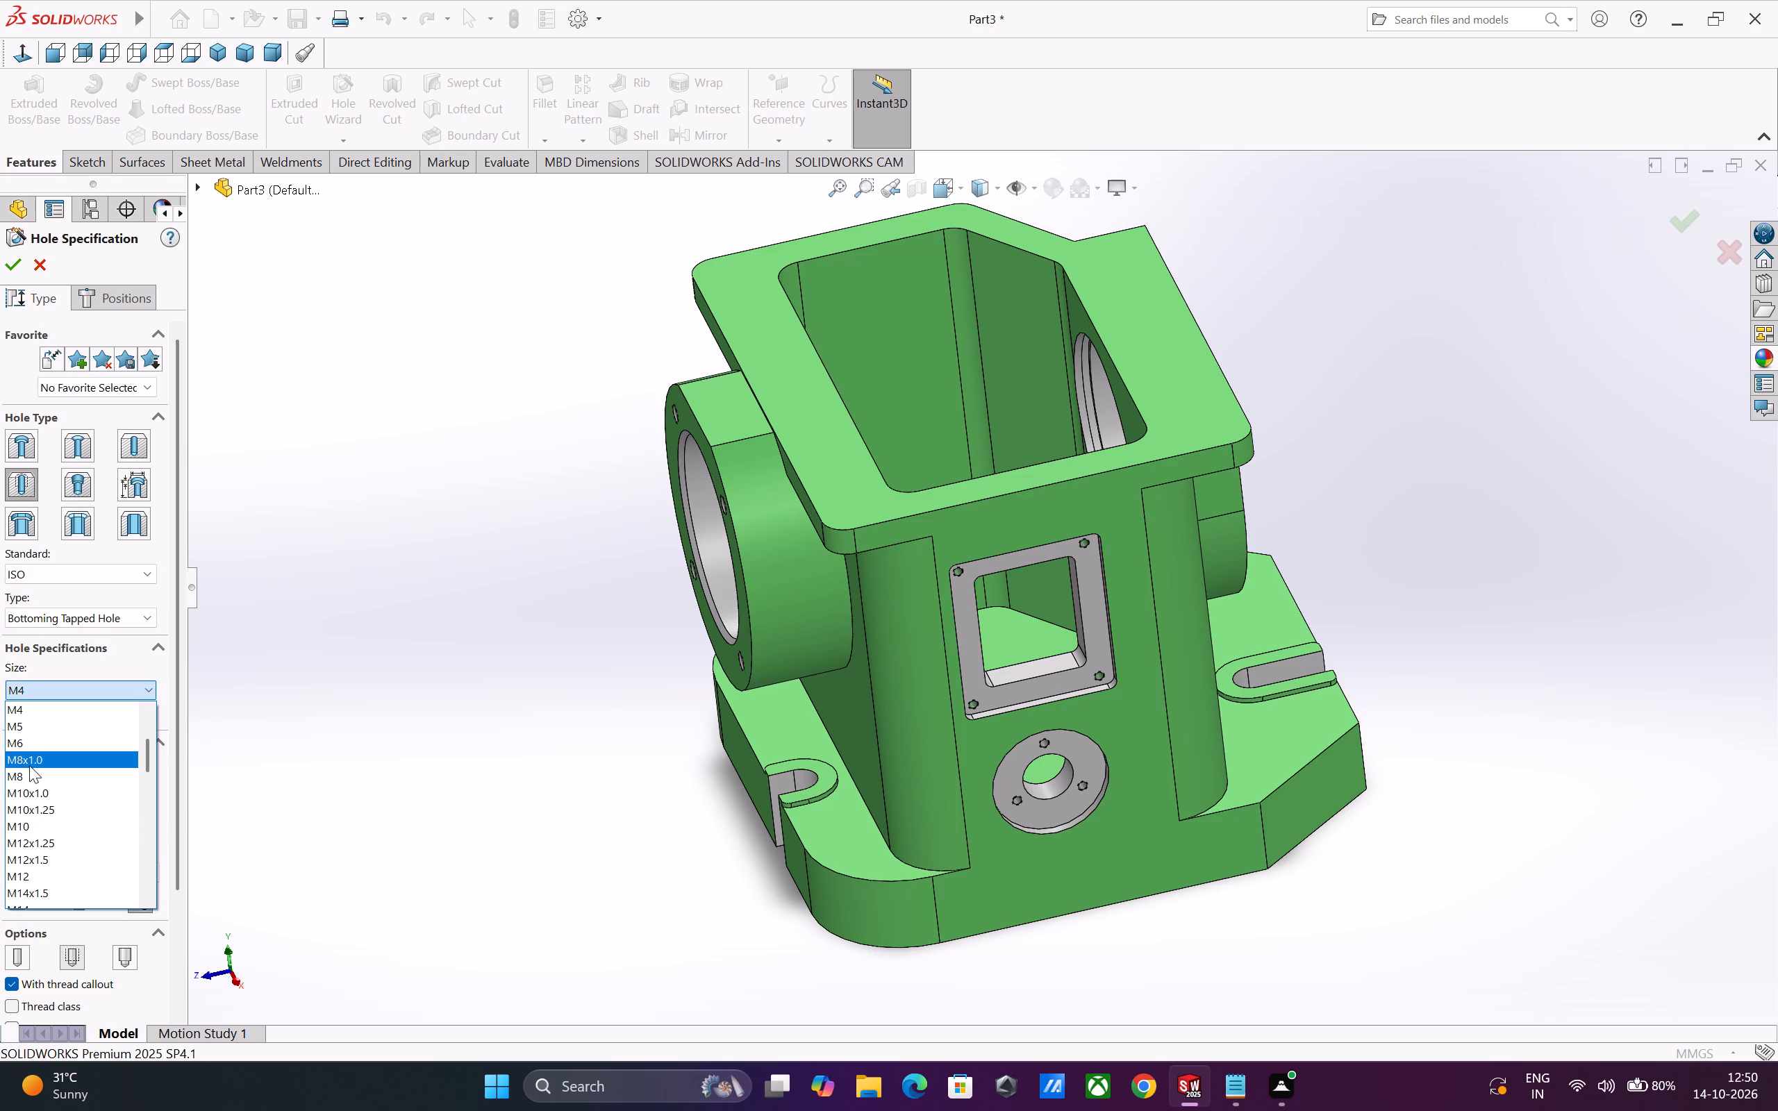
left_click(30, 776)
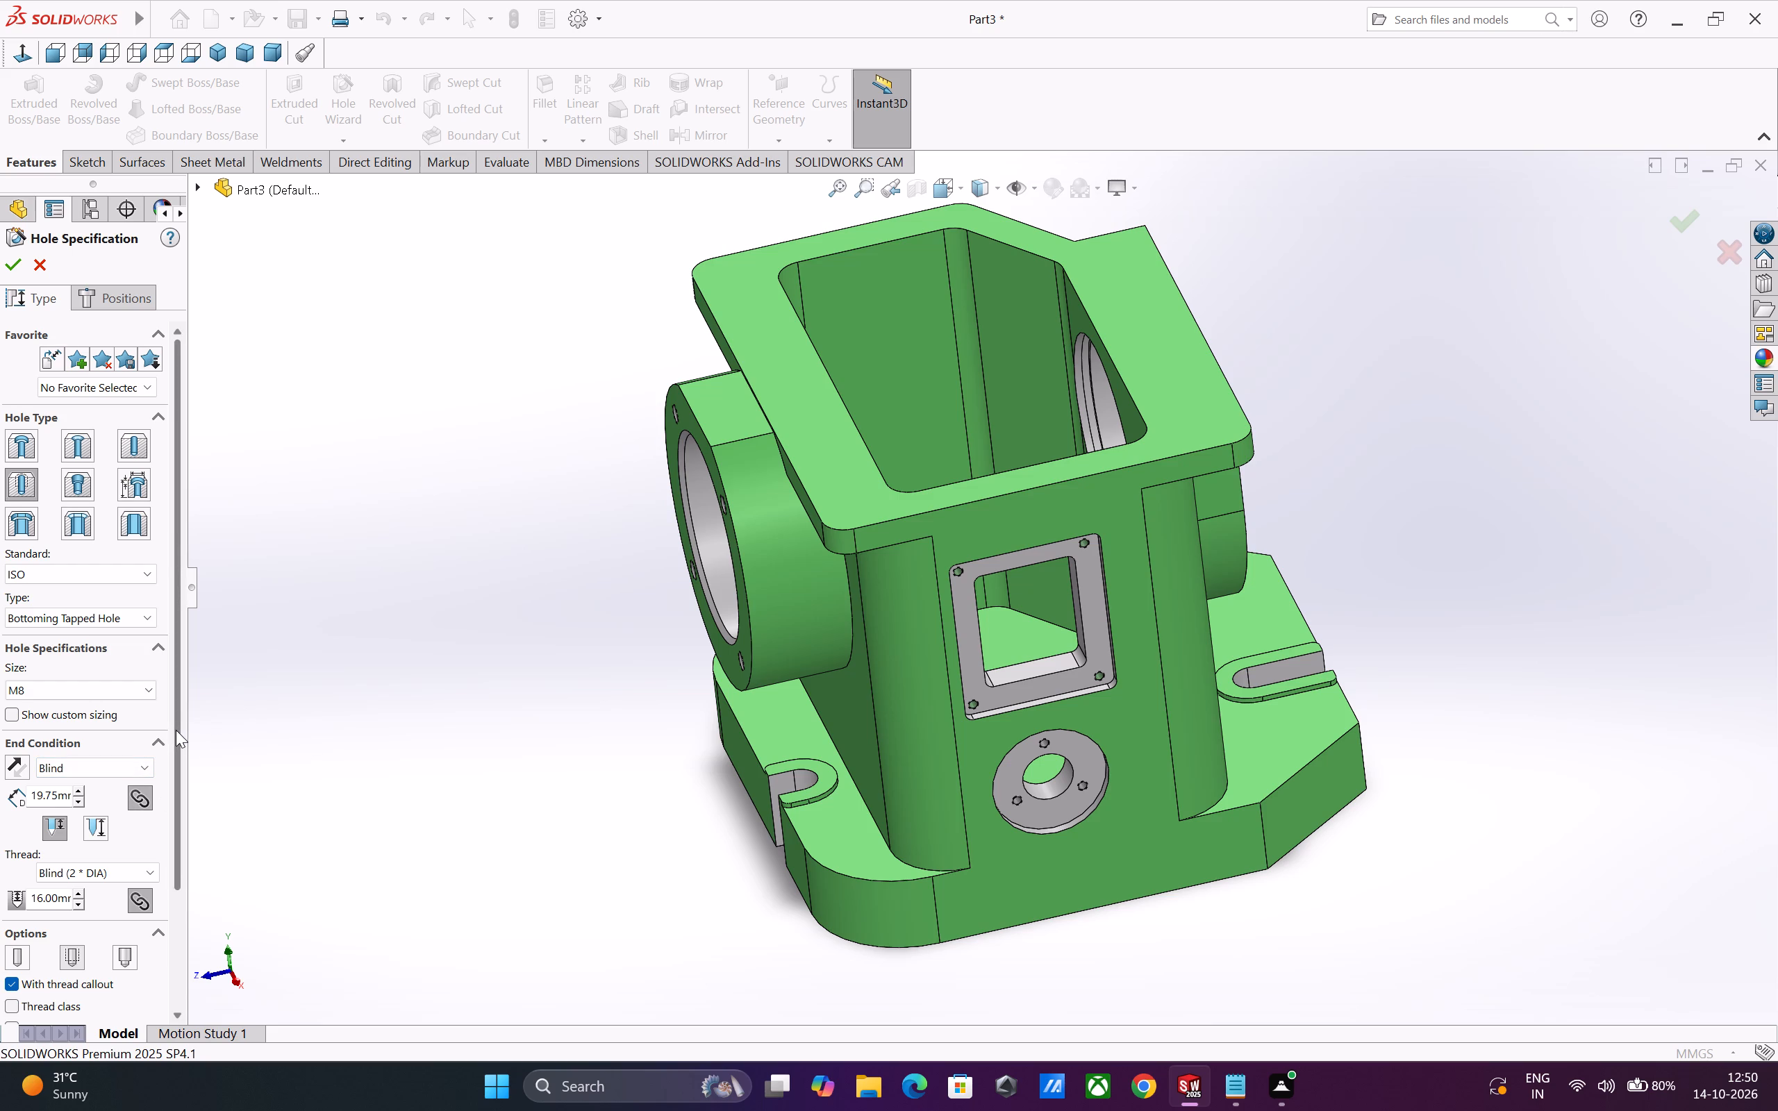
Set the M8 tapped hole's blind depth to 13 mm and its thread depth to 8 mm.
left_click_drag(176, 730, 176, 792)
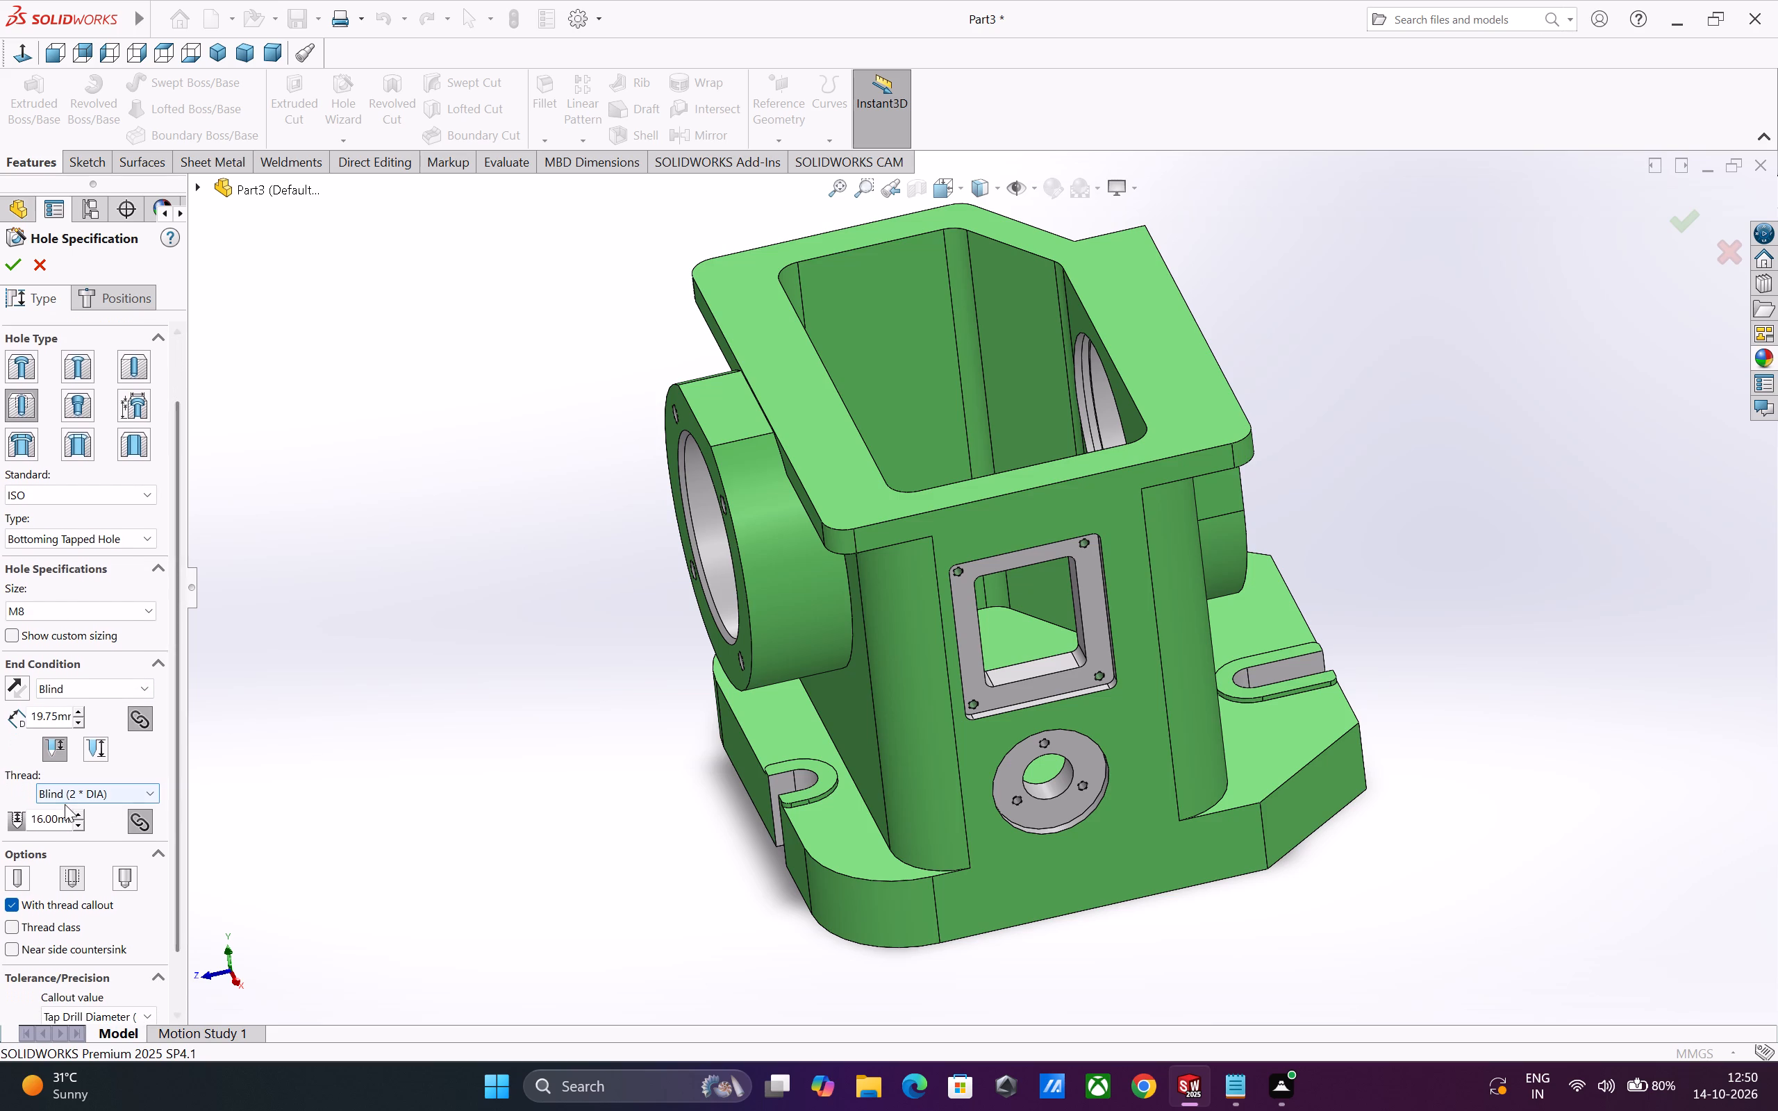
double_click(65, 717)
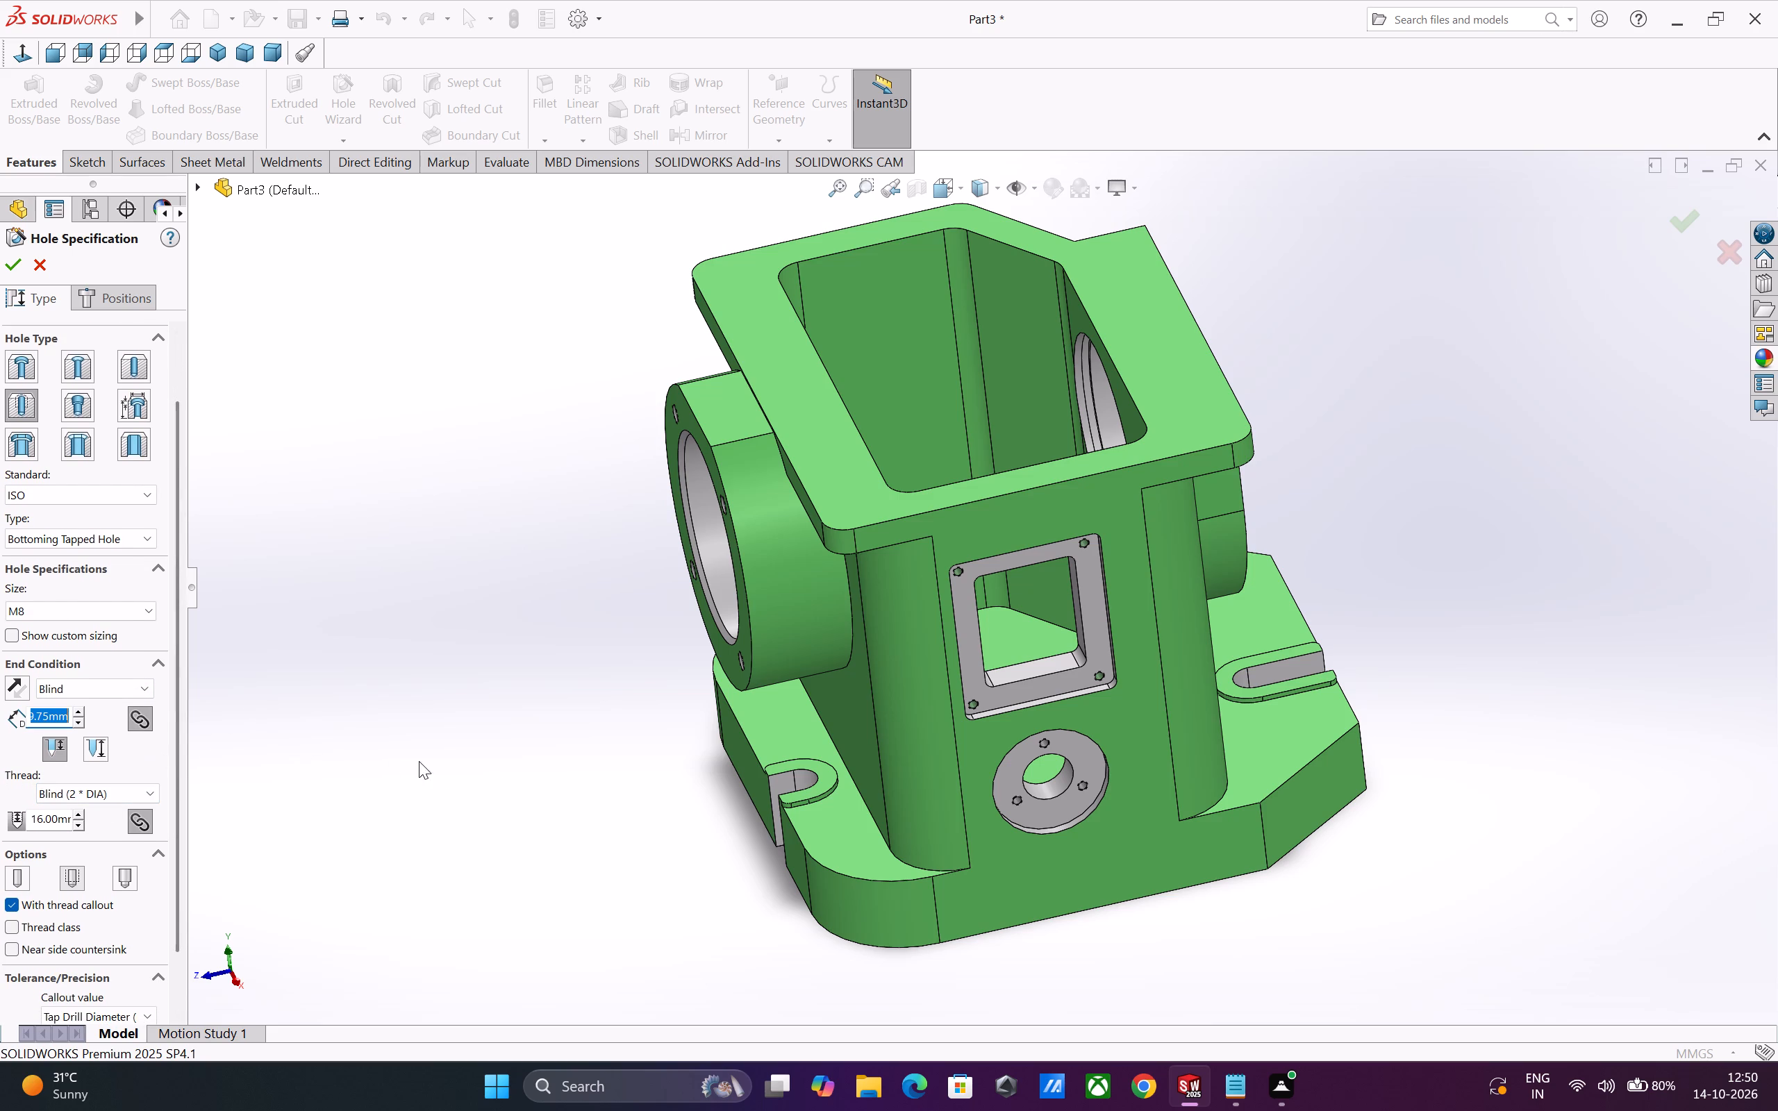
type("13")
key("Return")
double_click(40, 812)
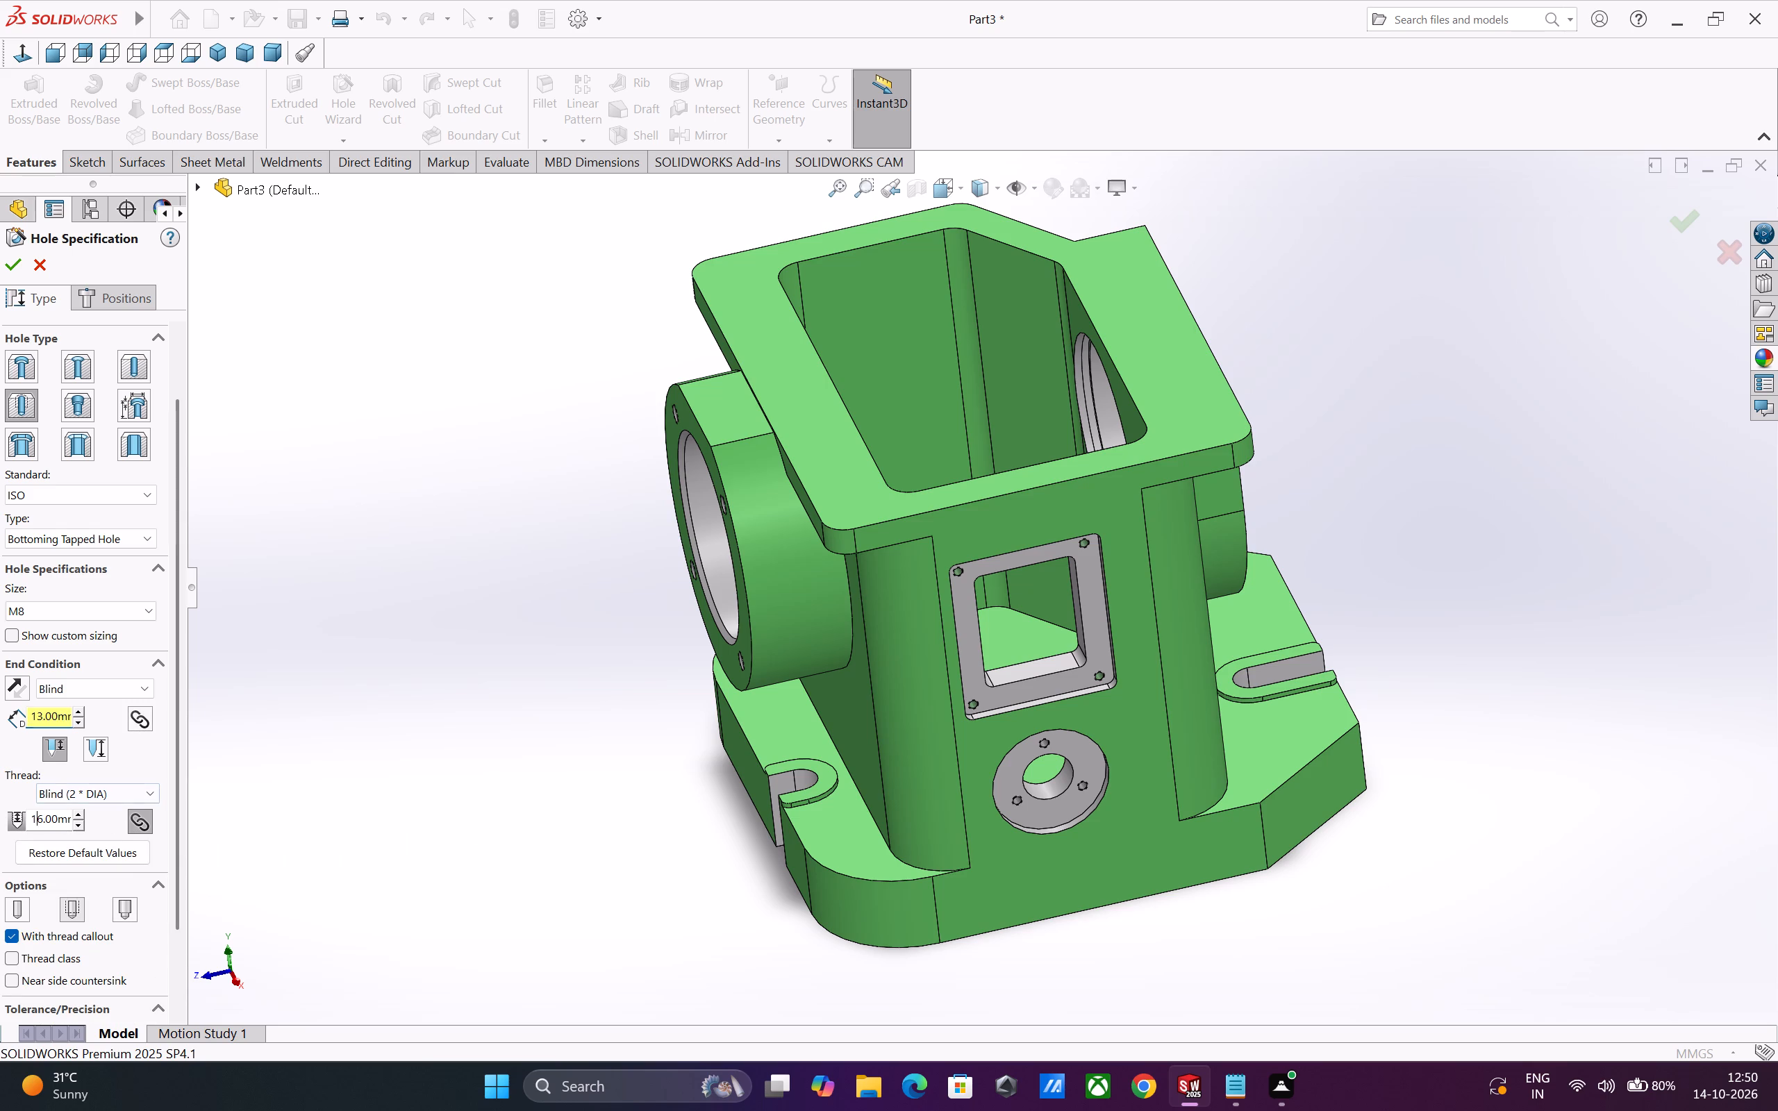
key("8")
key("Return")
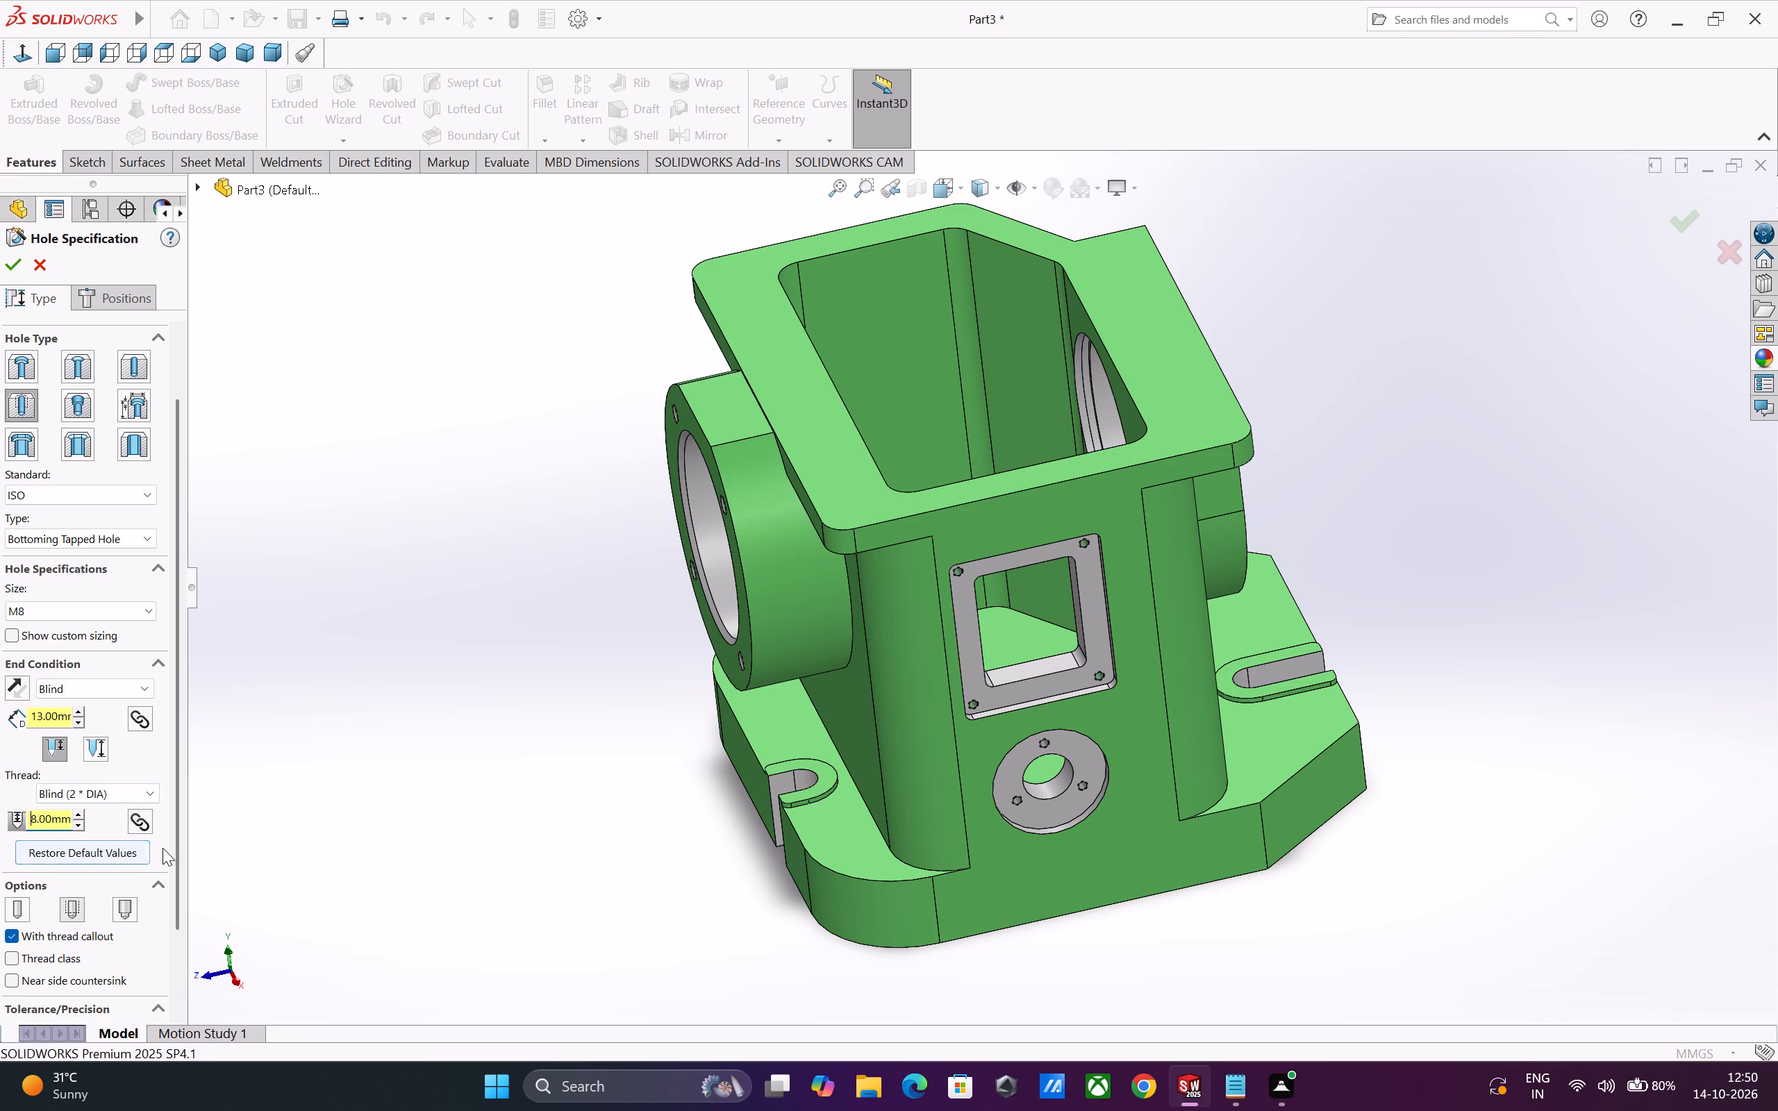
scroll(172, 848, "down", 1)
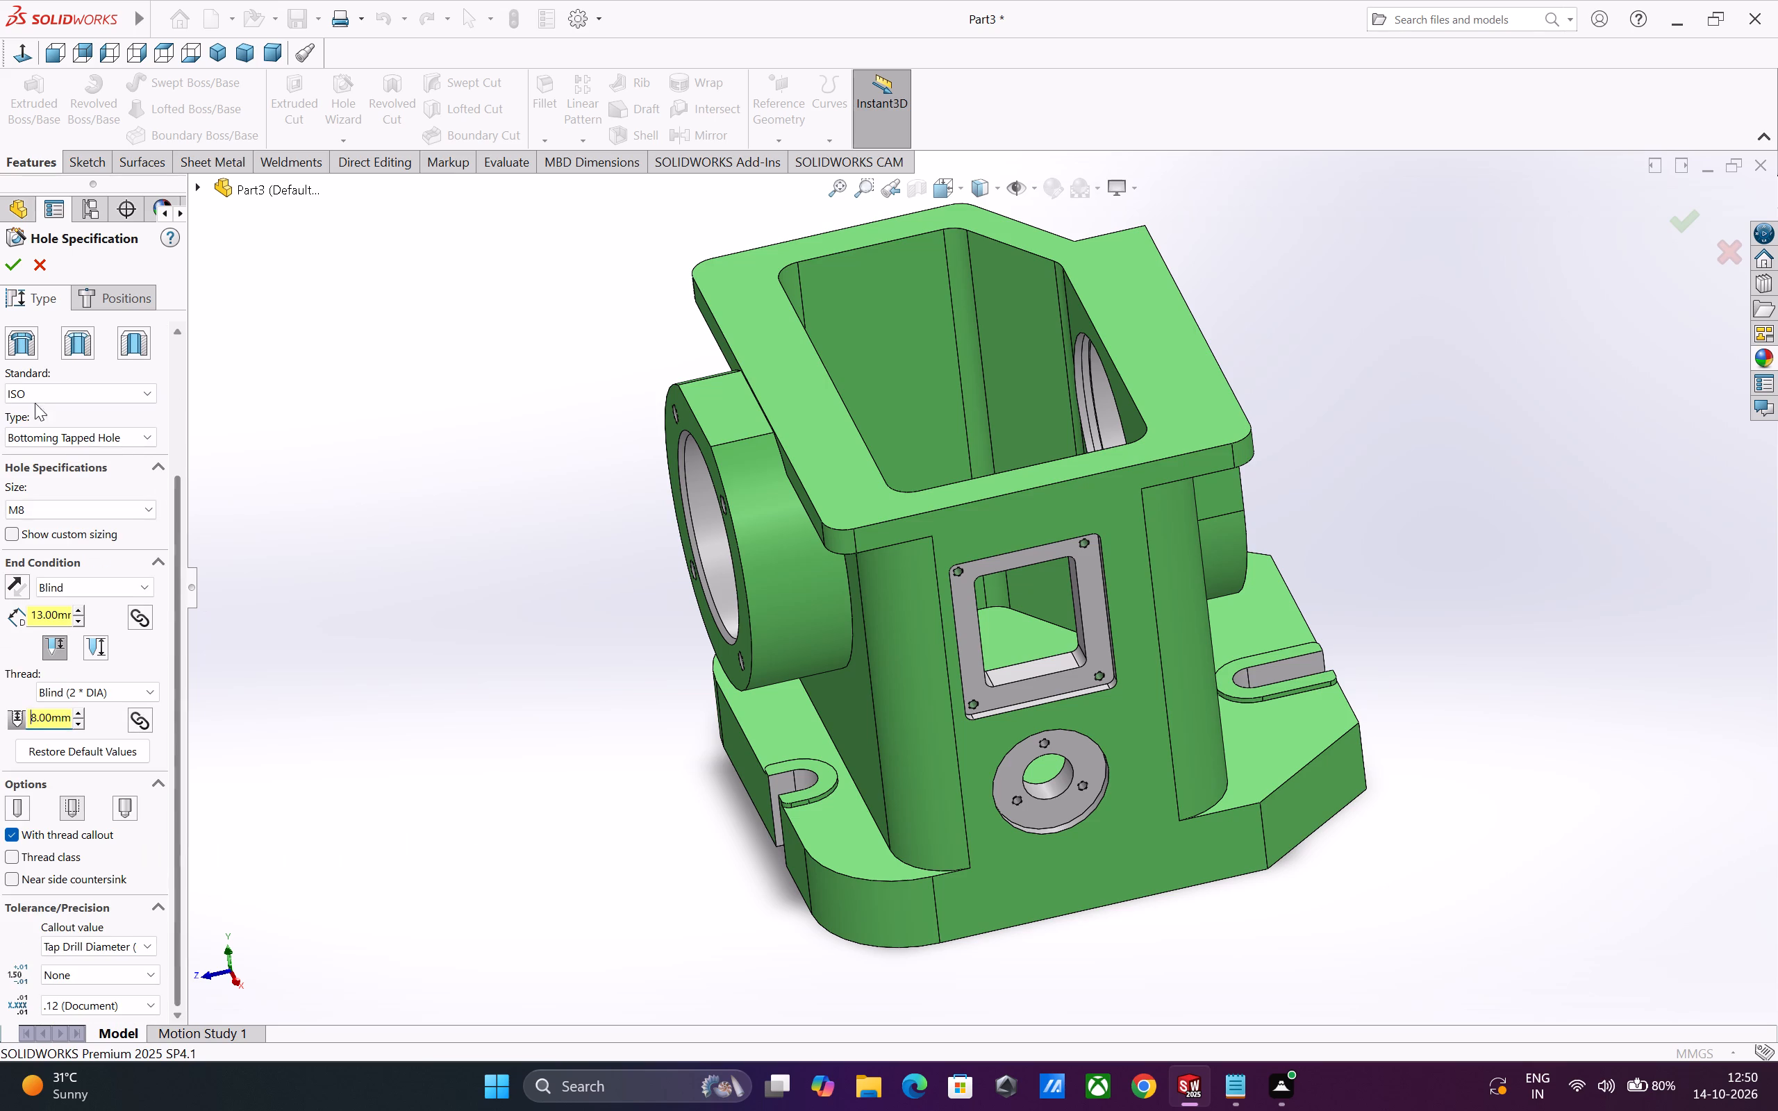
Position the holes on the housing's top flange face and sketch a horizontal centerline about 144 mm long between the opening and the rear edge.
left_click(115, 296)
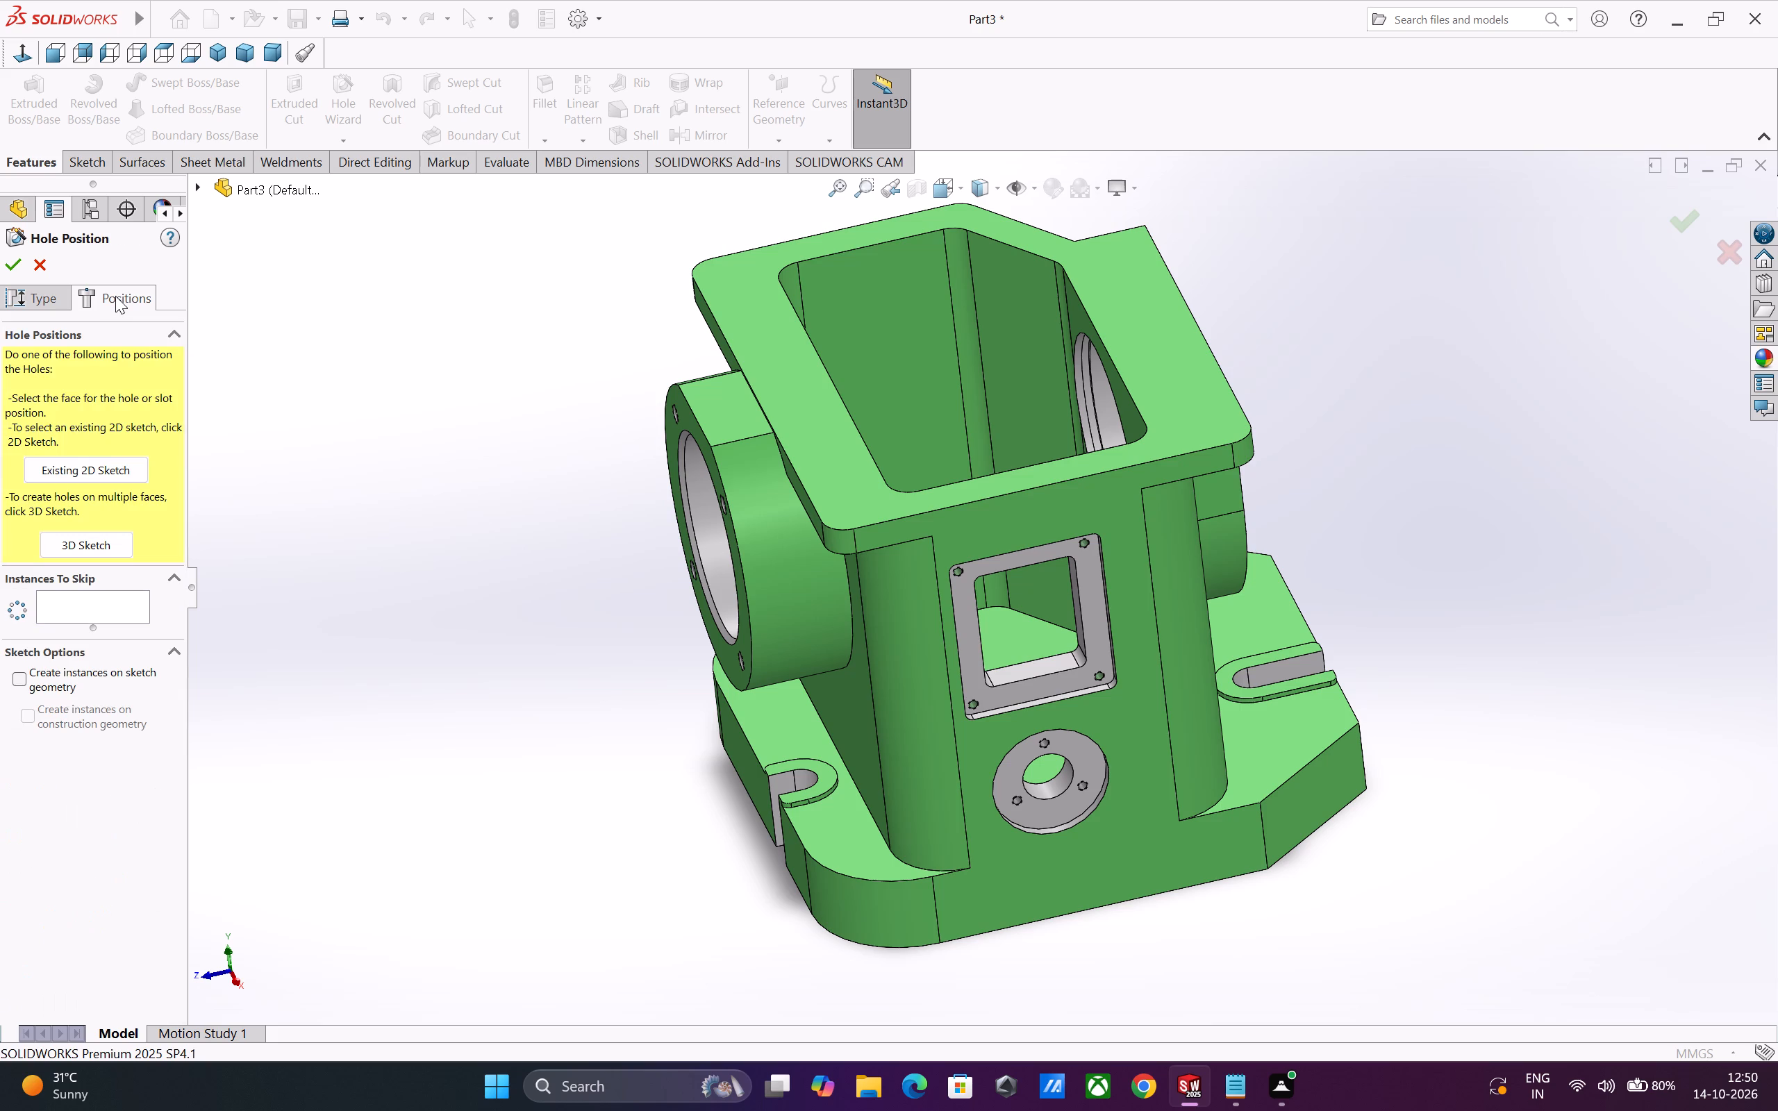
left_click(842, 451)
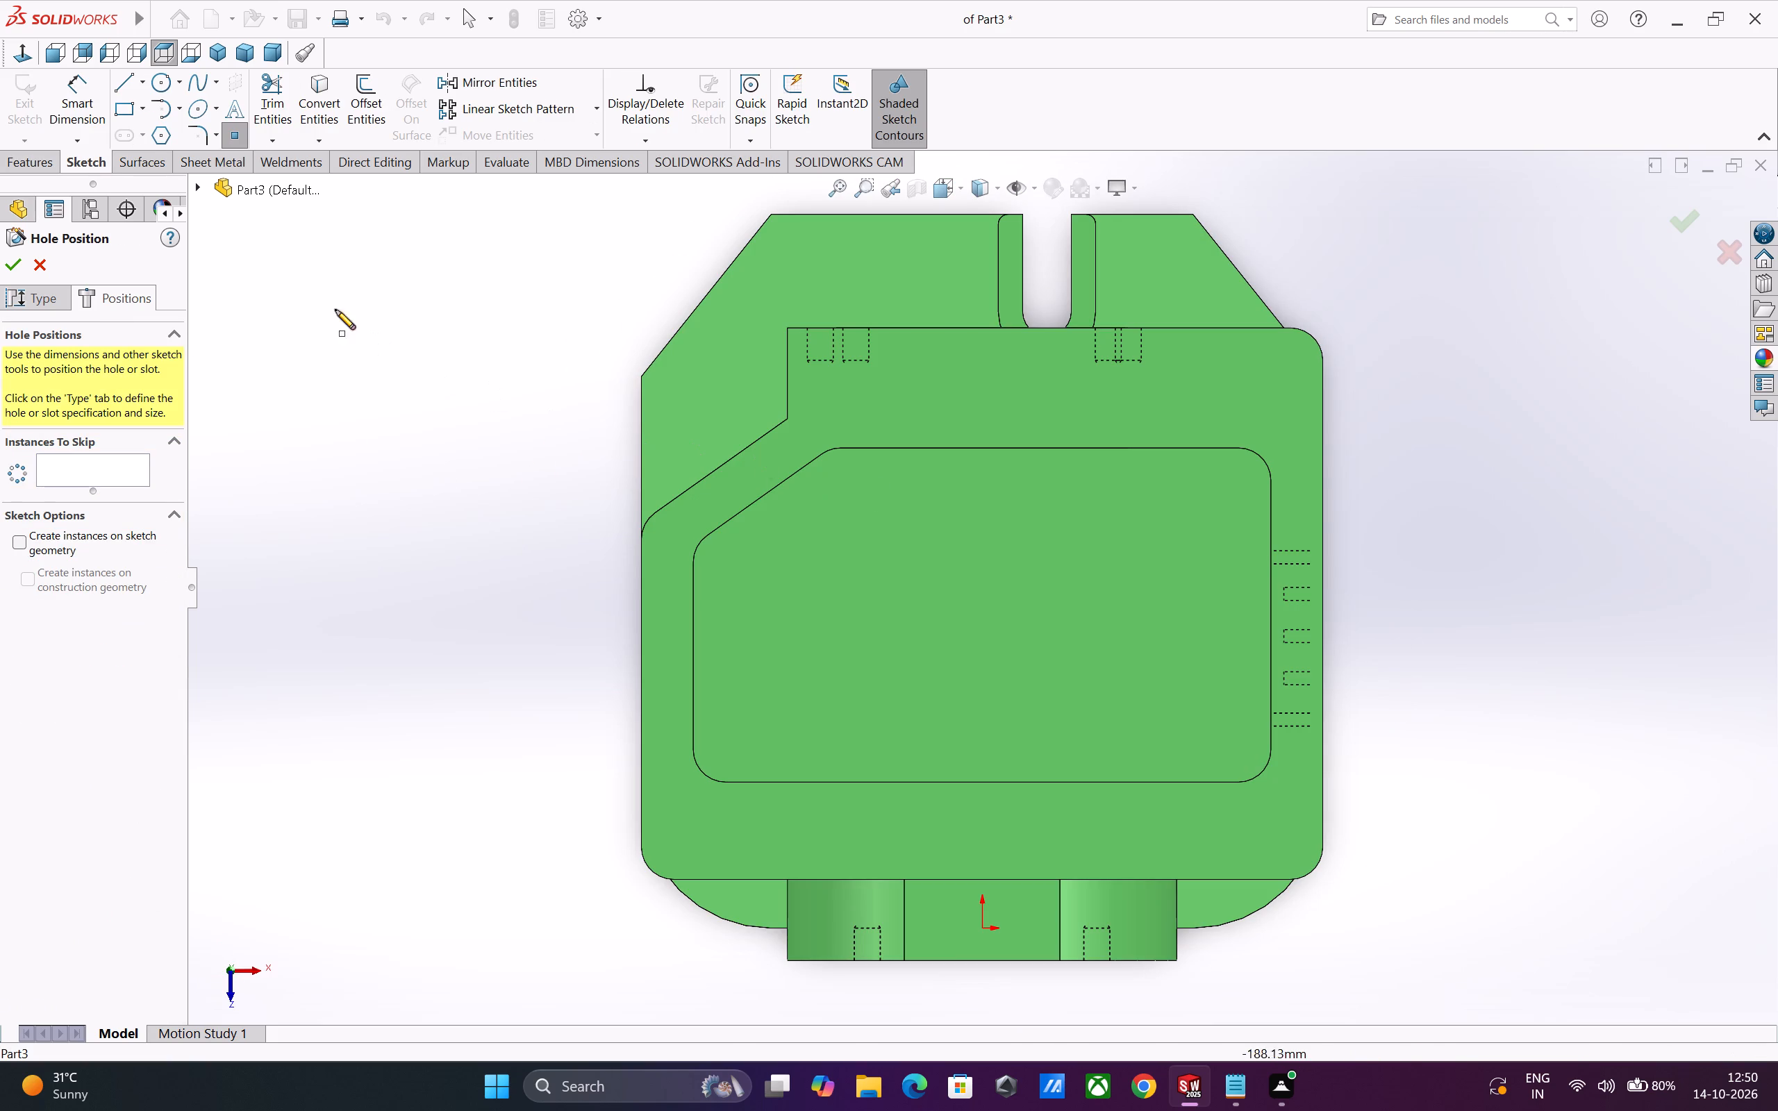
left_click(140, 84)
left_click(148, 133)
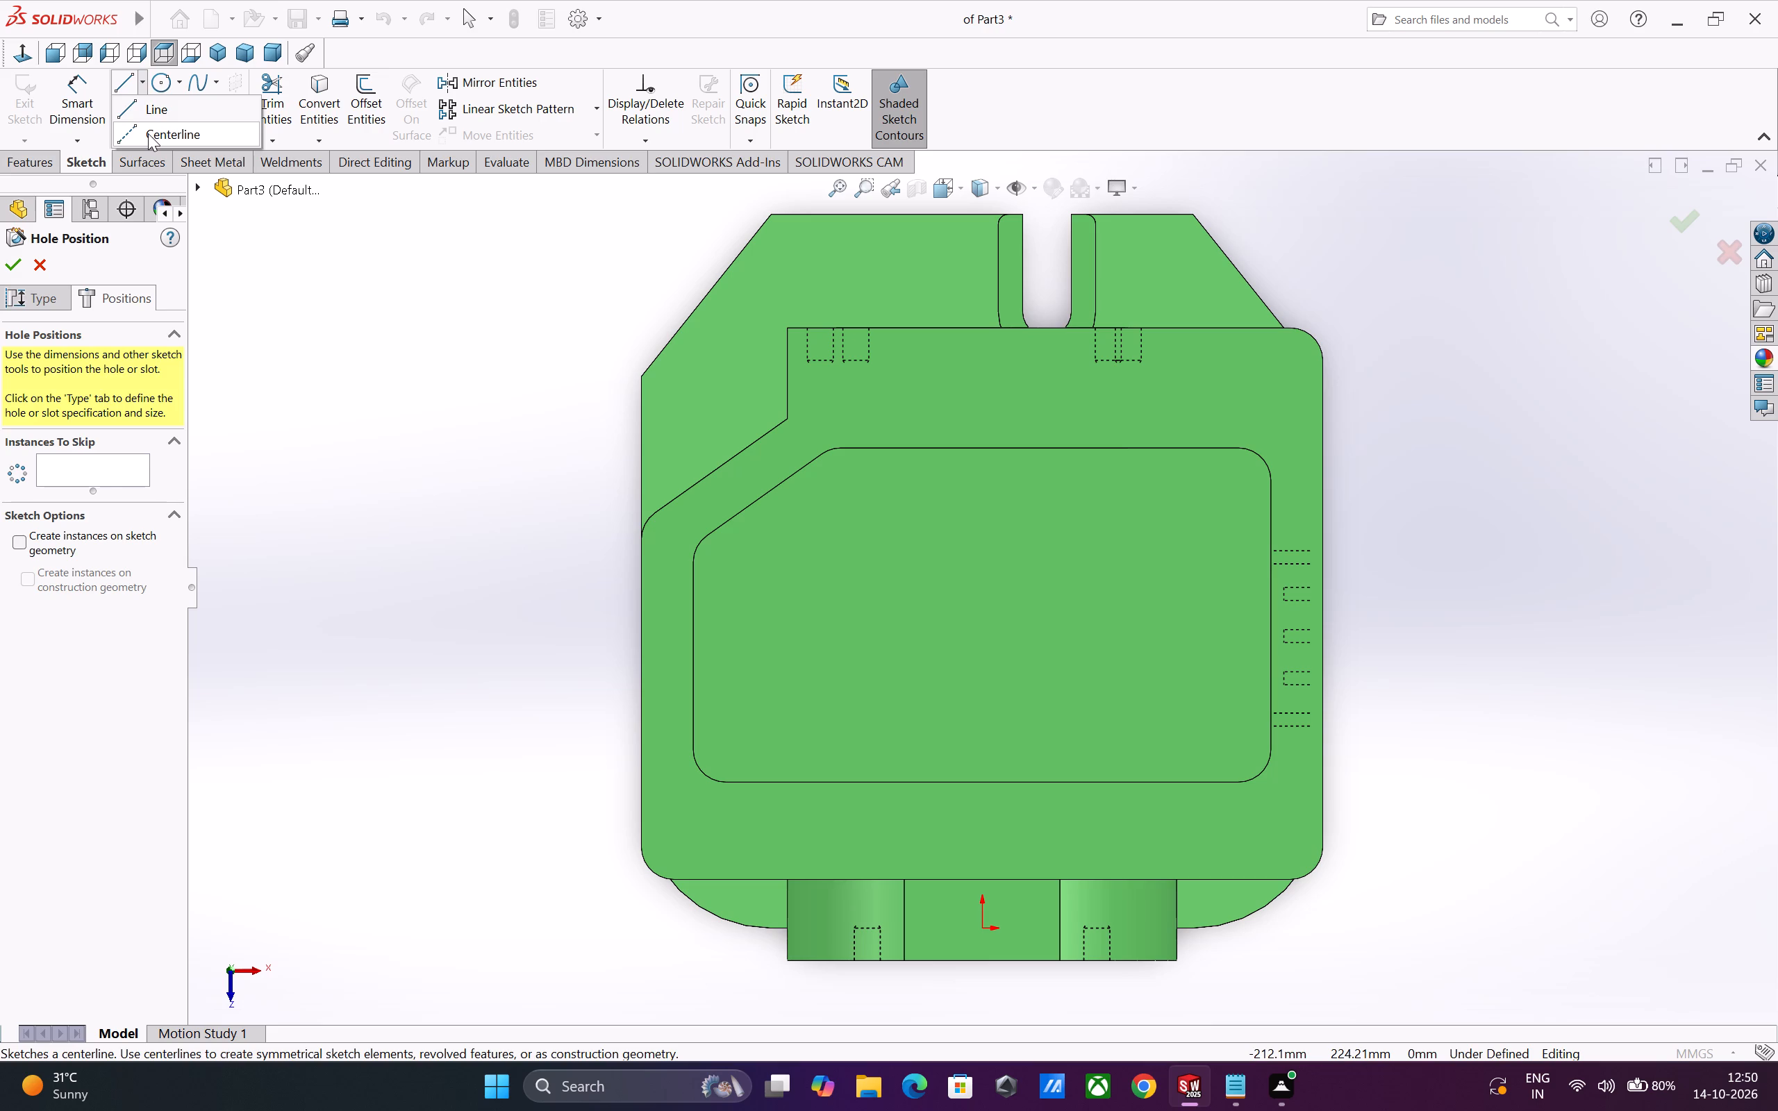
left_click(811, 404)
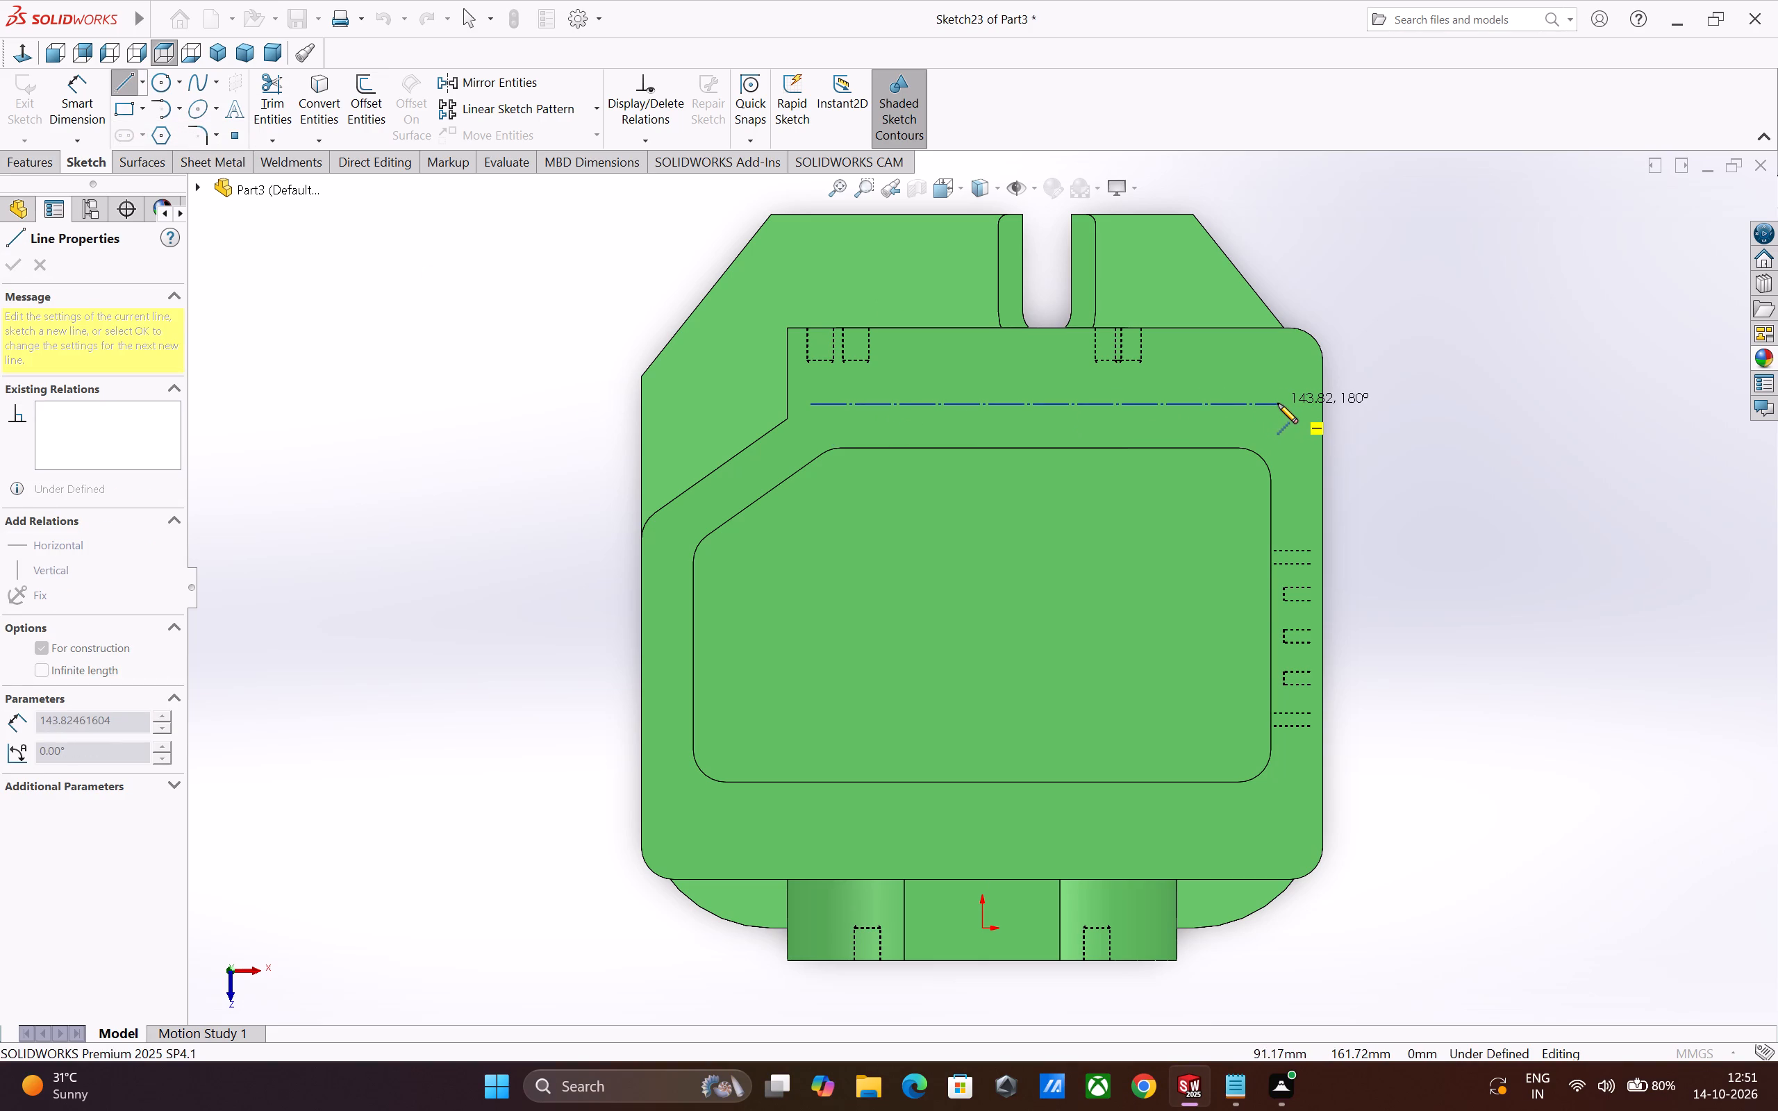
left_click(1278, 403)
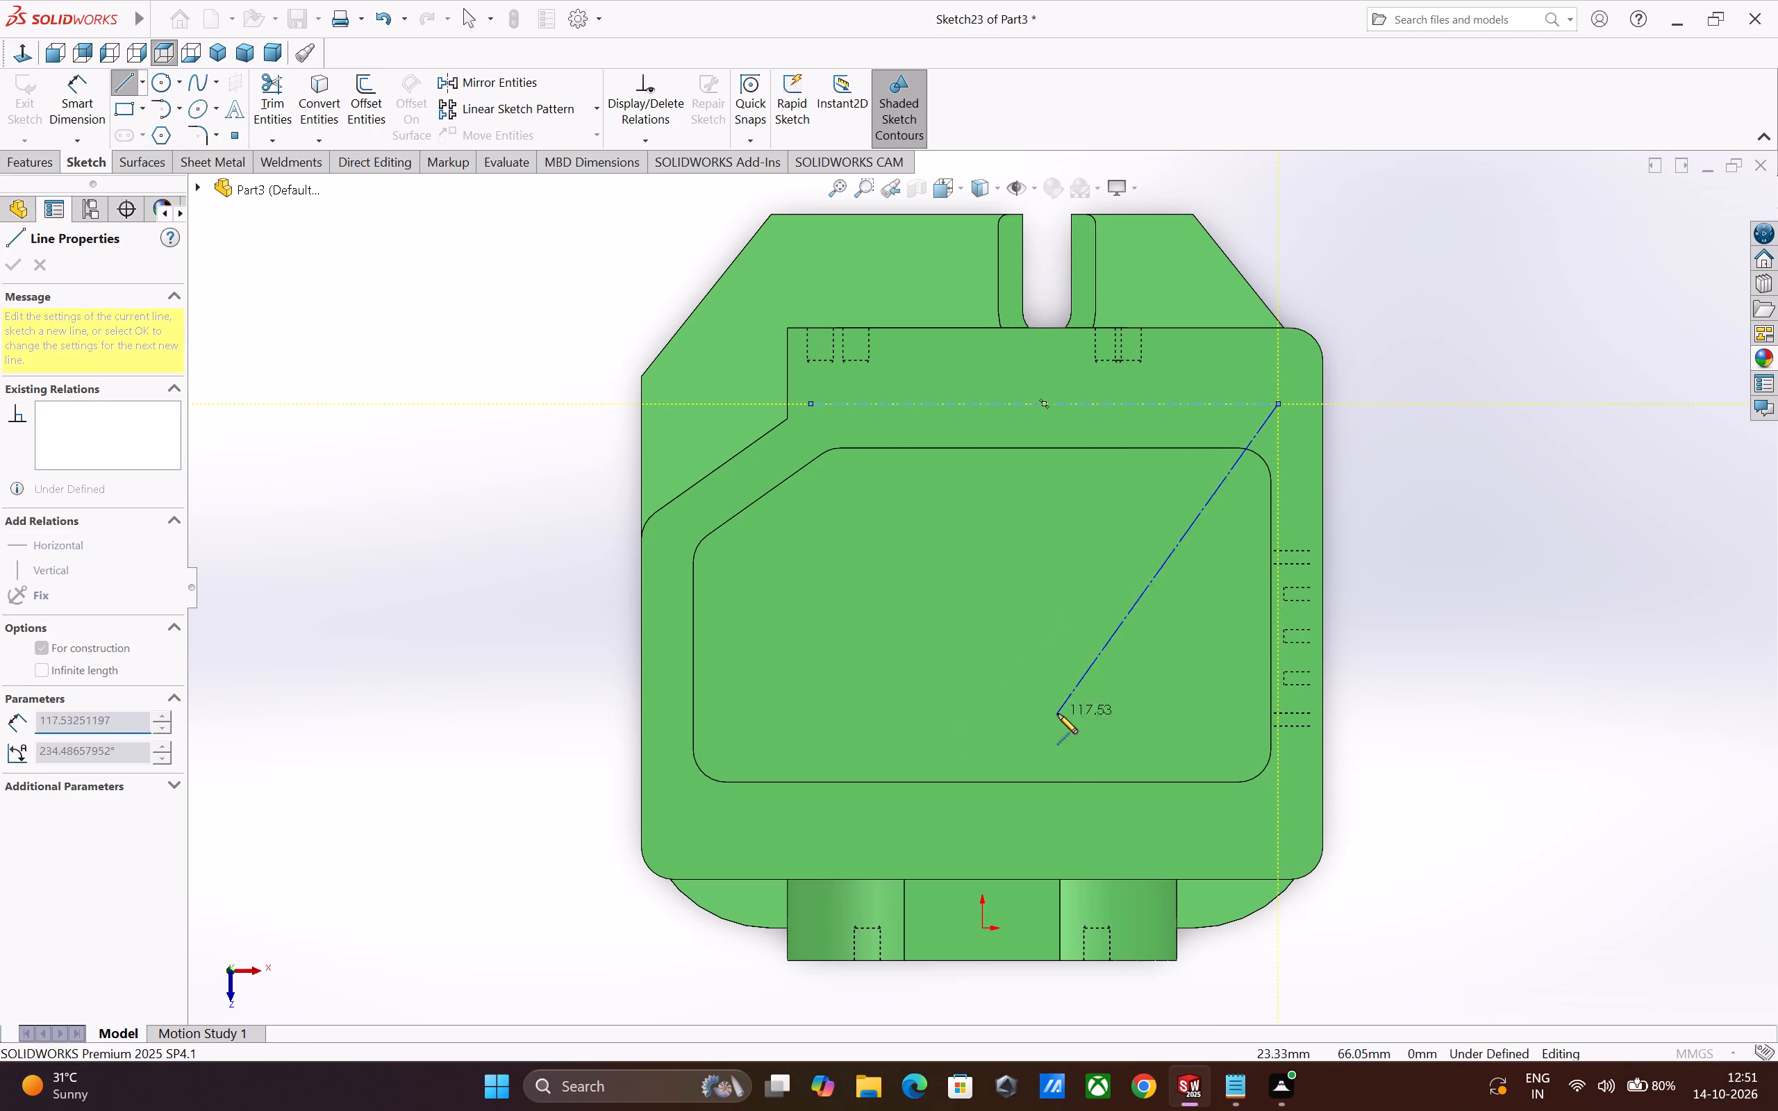
key("Escape")
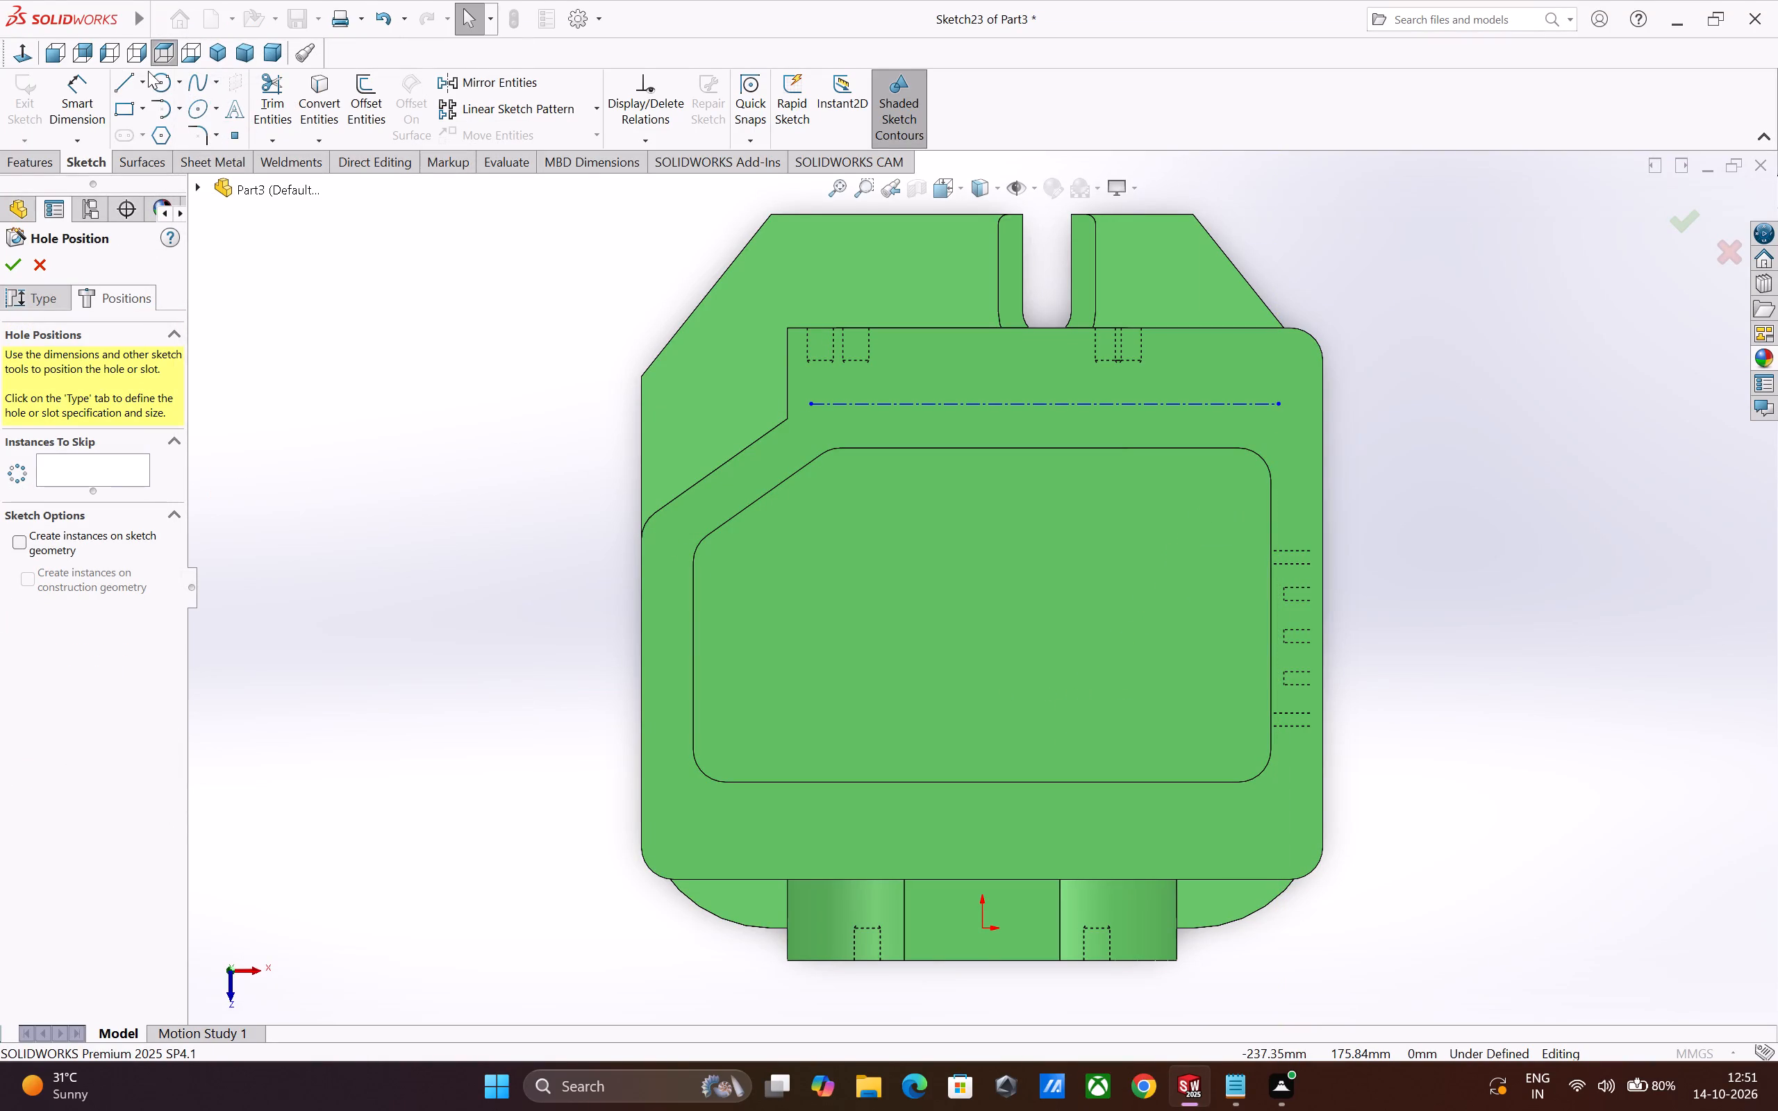
Sketch a second horizontal centerline about 180 mm long on the flange between the opening and the front edge.
left_click(143, 77)
left_click(149, 137)
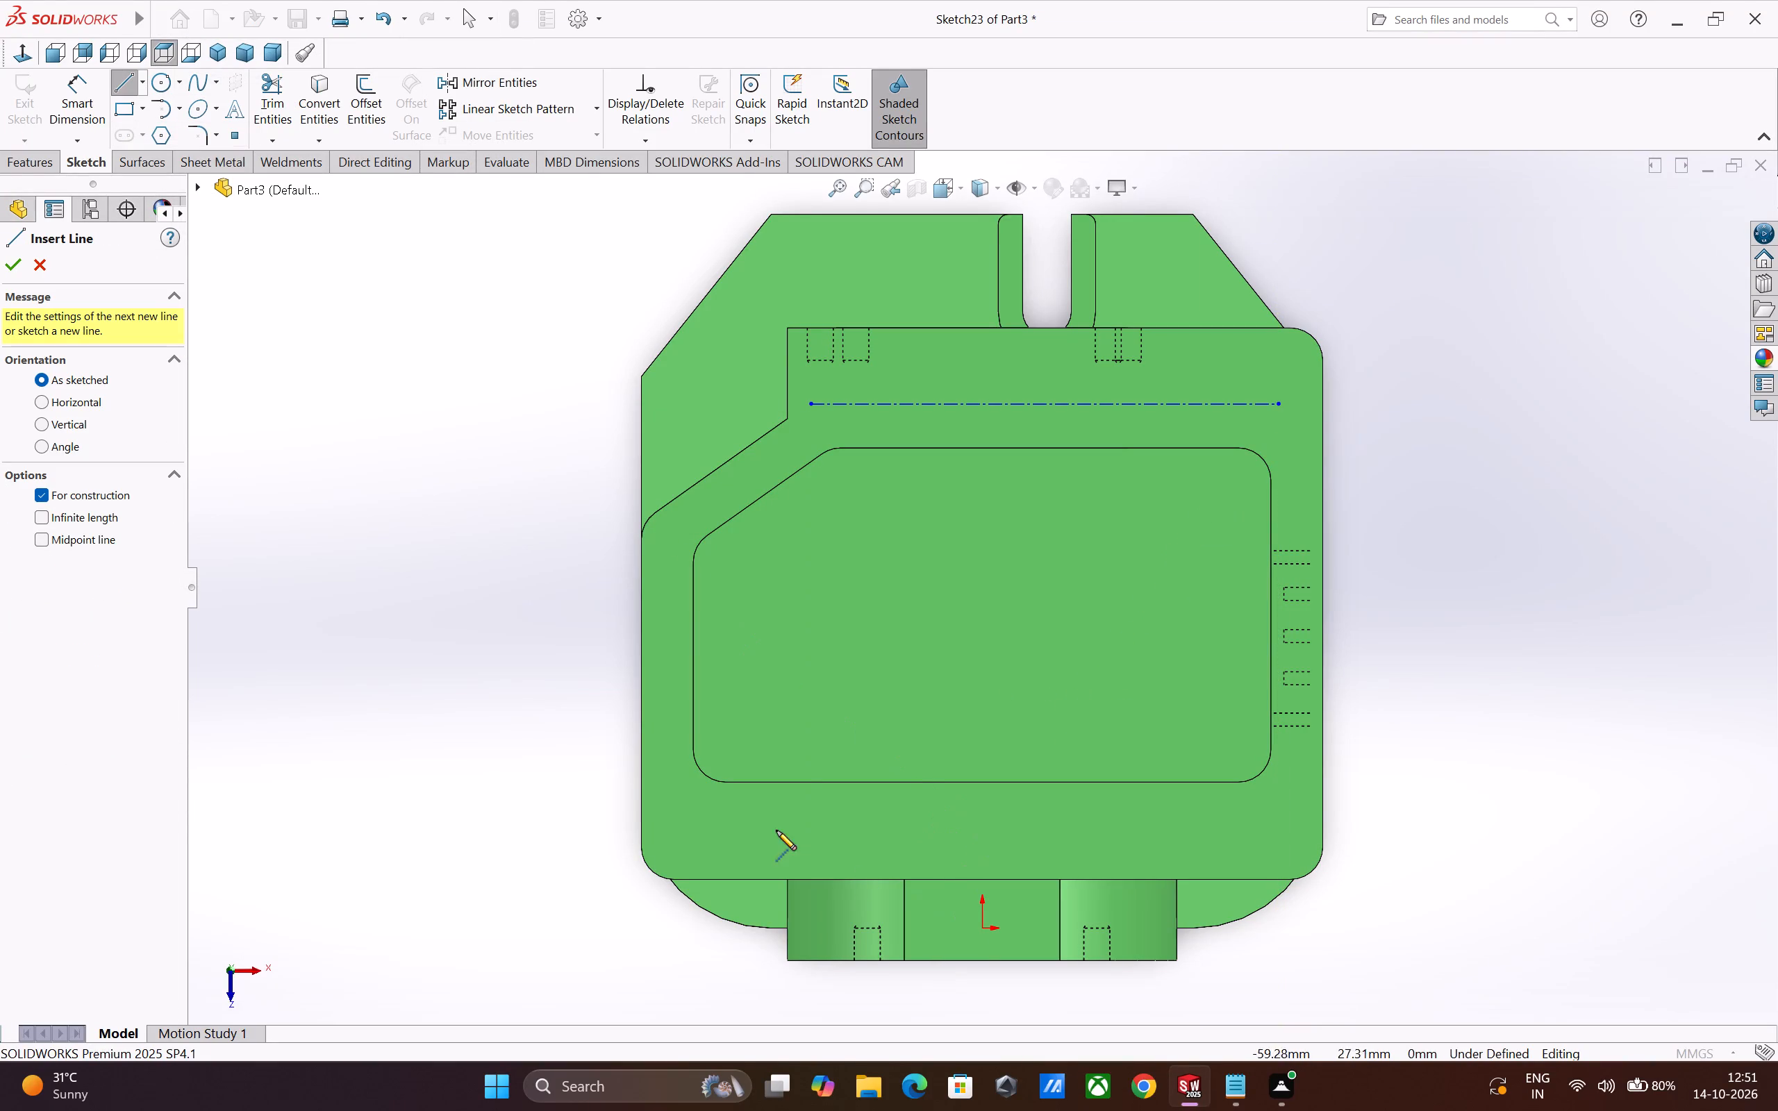
left_click(688, 838)
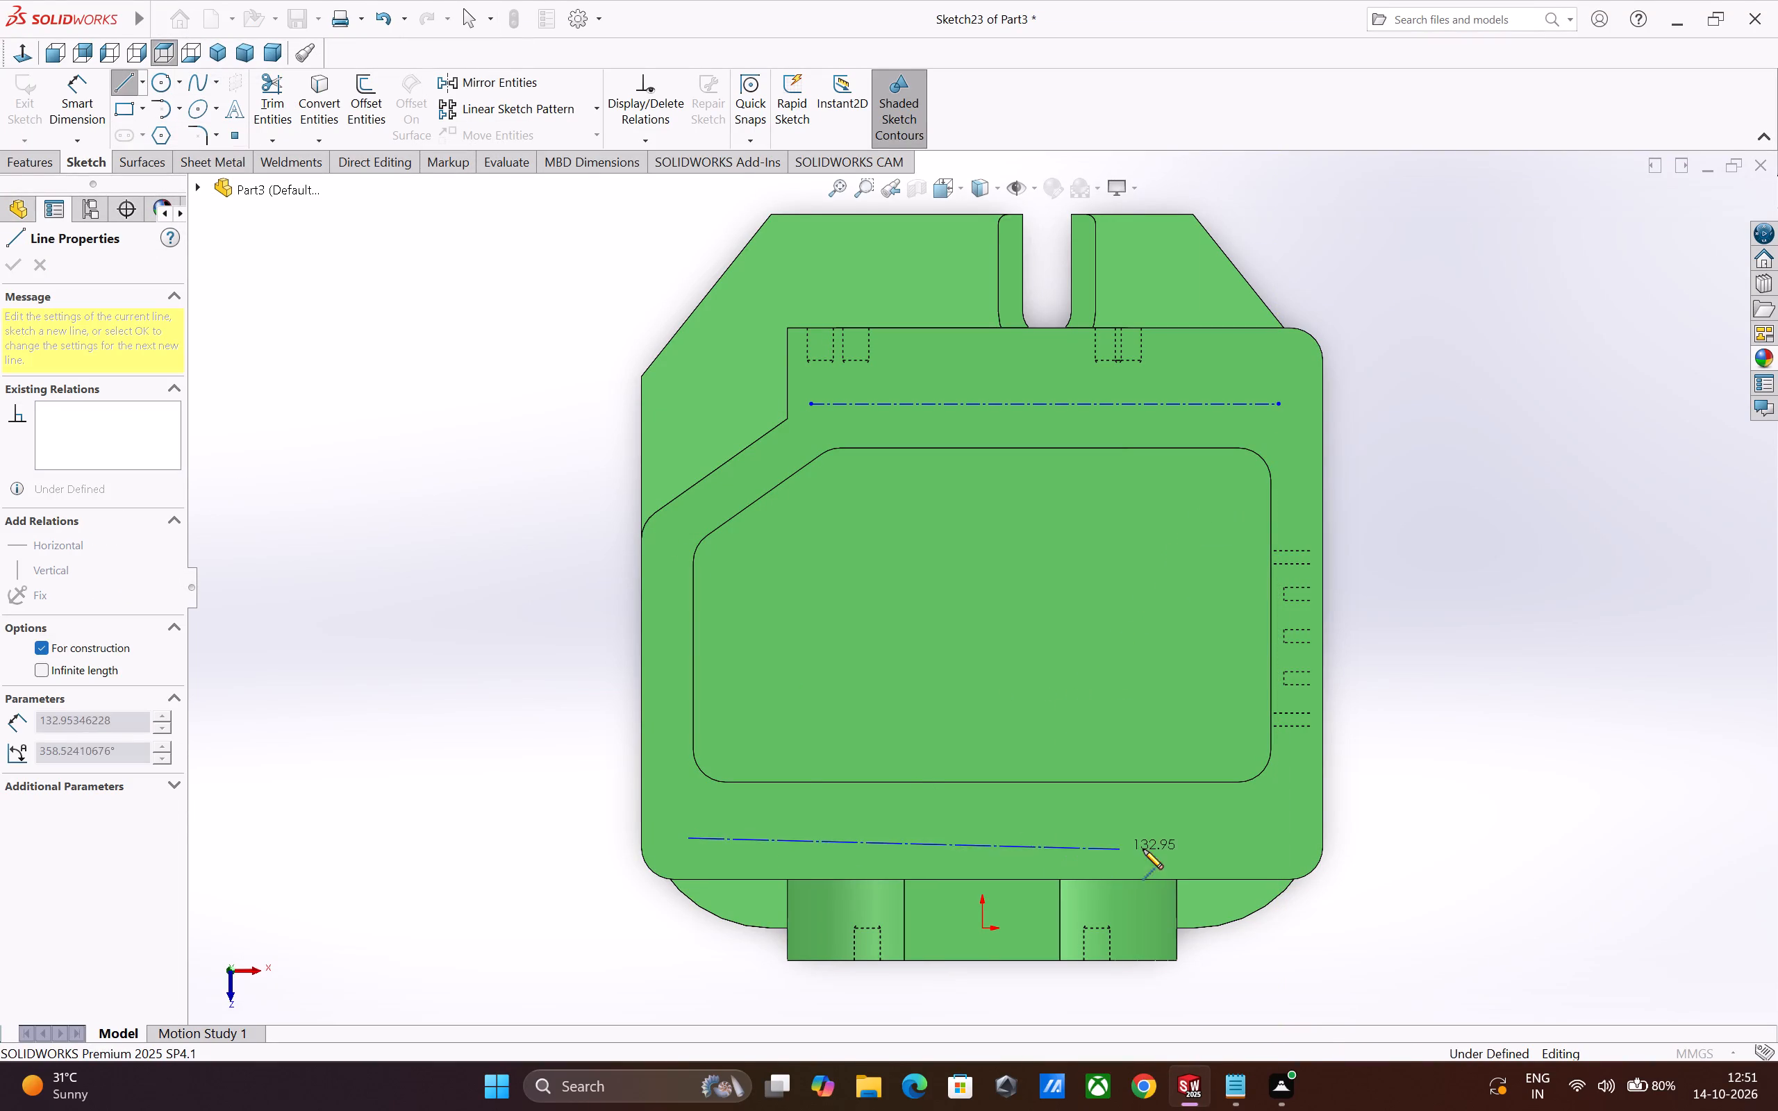
left_click(1271, 834)
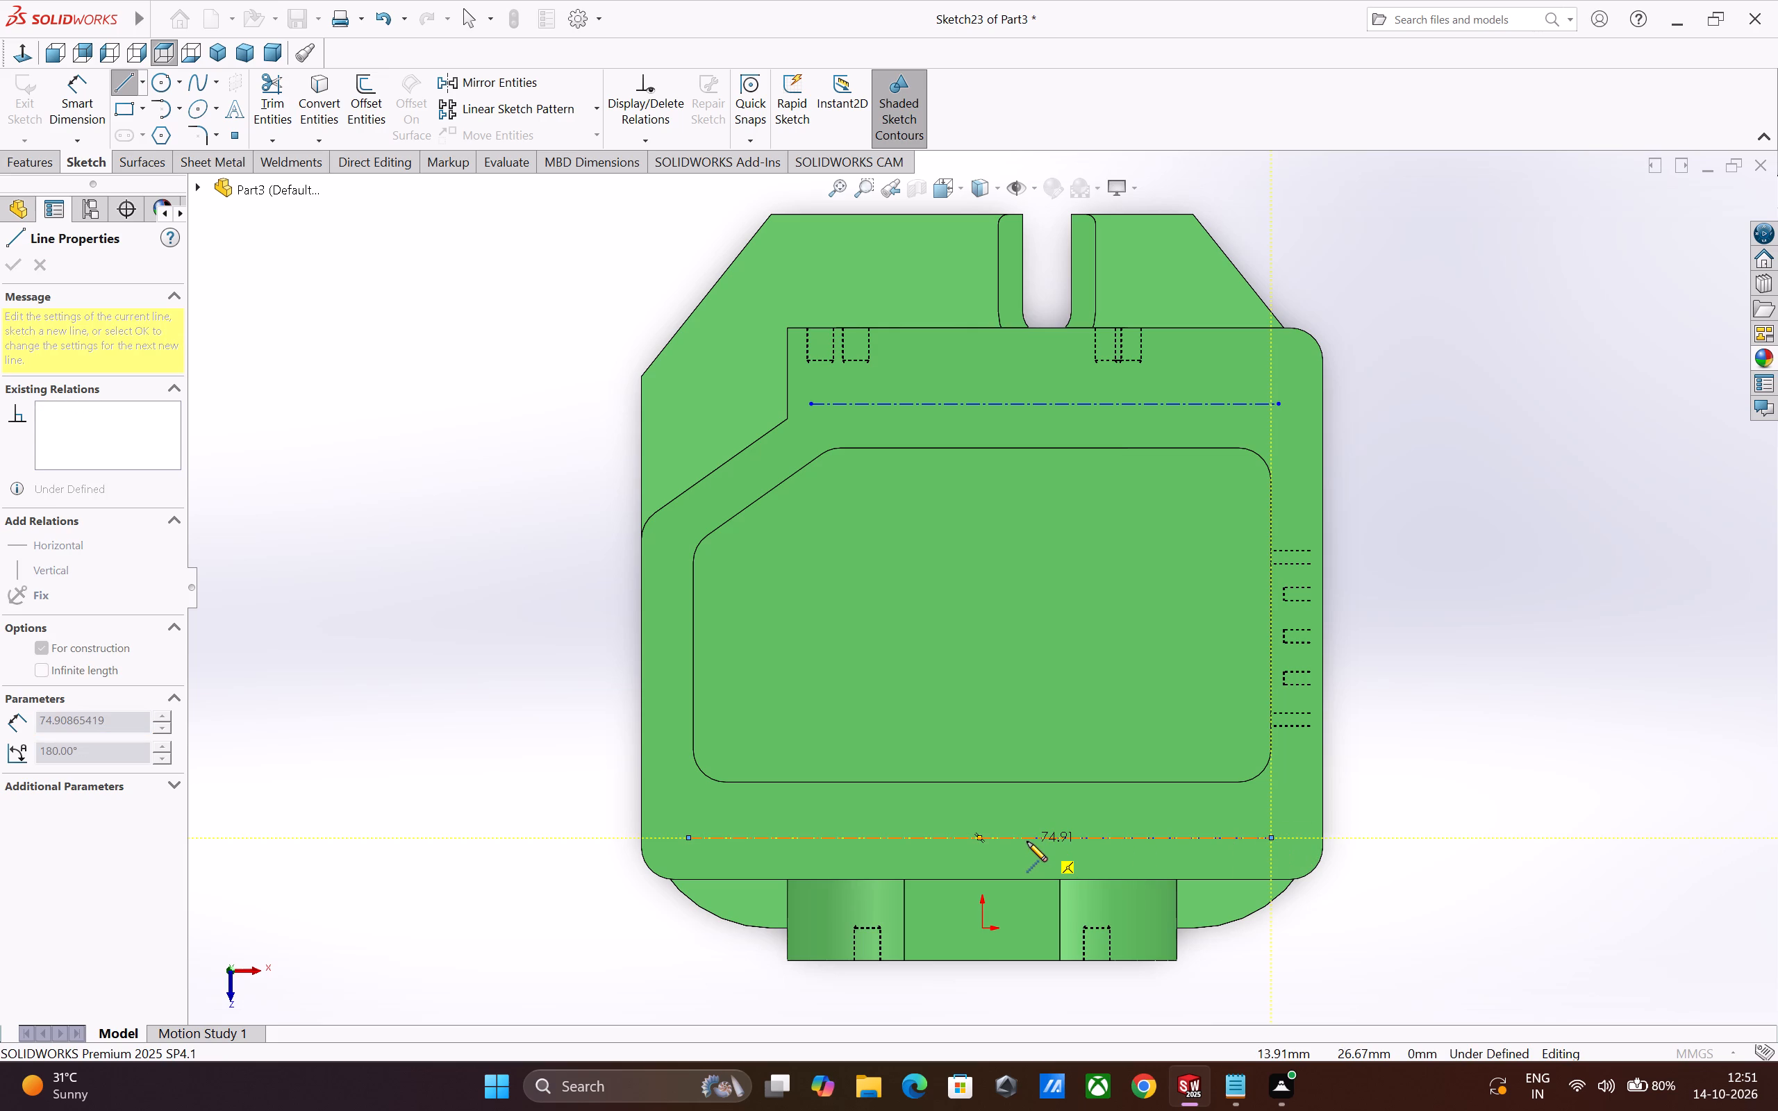
key("Escape")
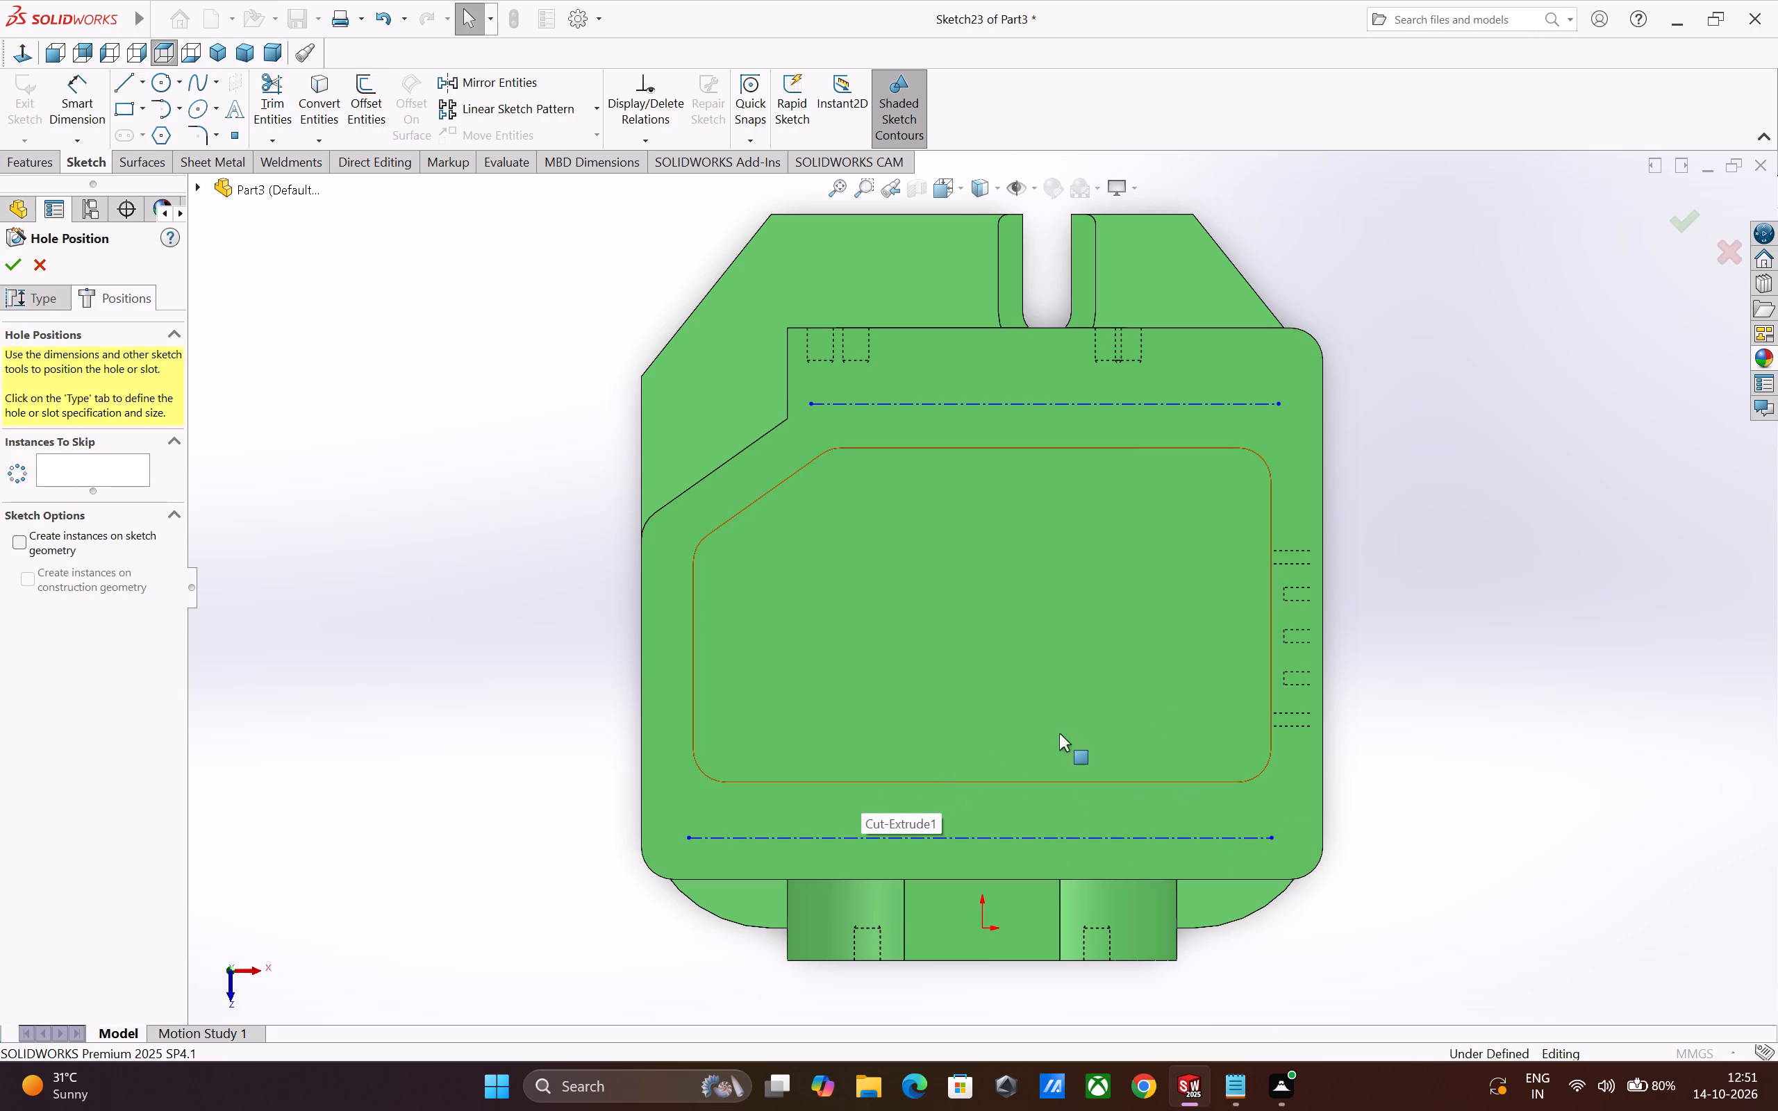
Sketch a vertical centerline about 170 mm long from above the rear horizontal centerline down to the origin.
left_click(140, 81)
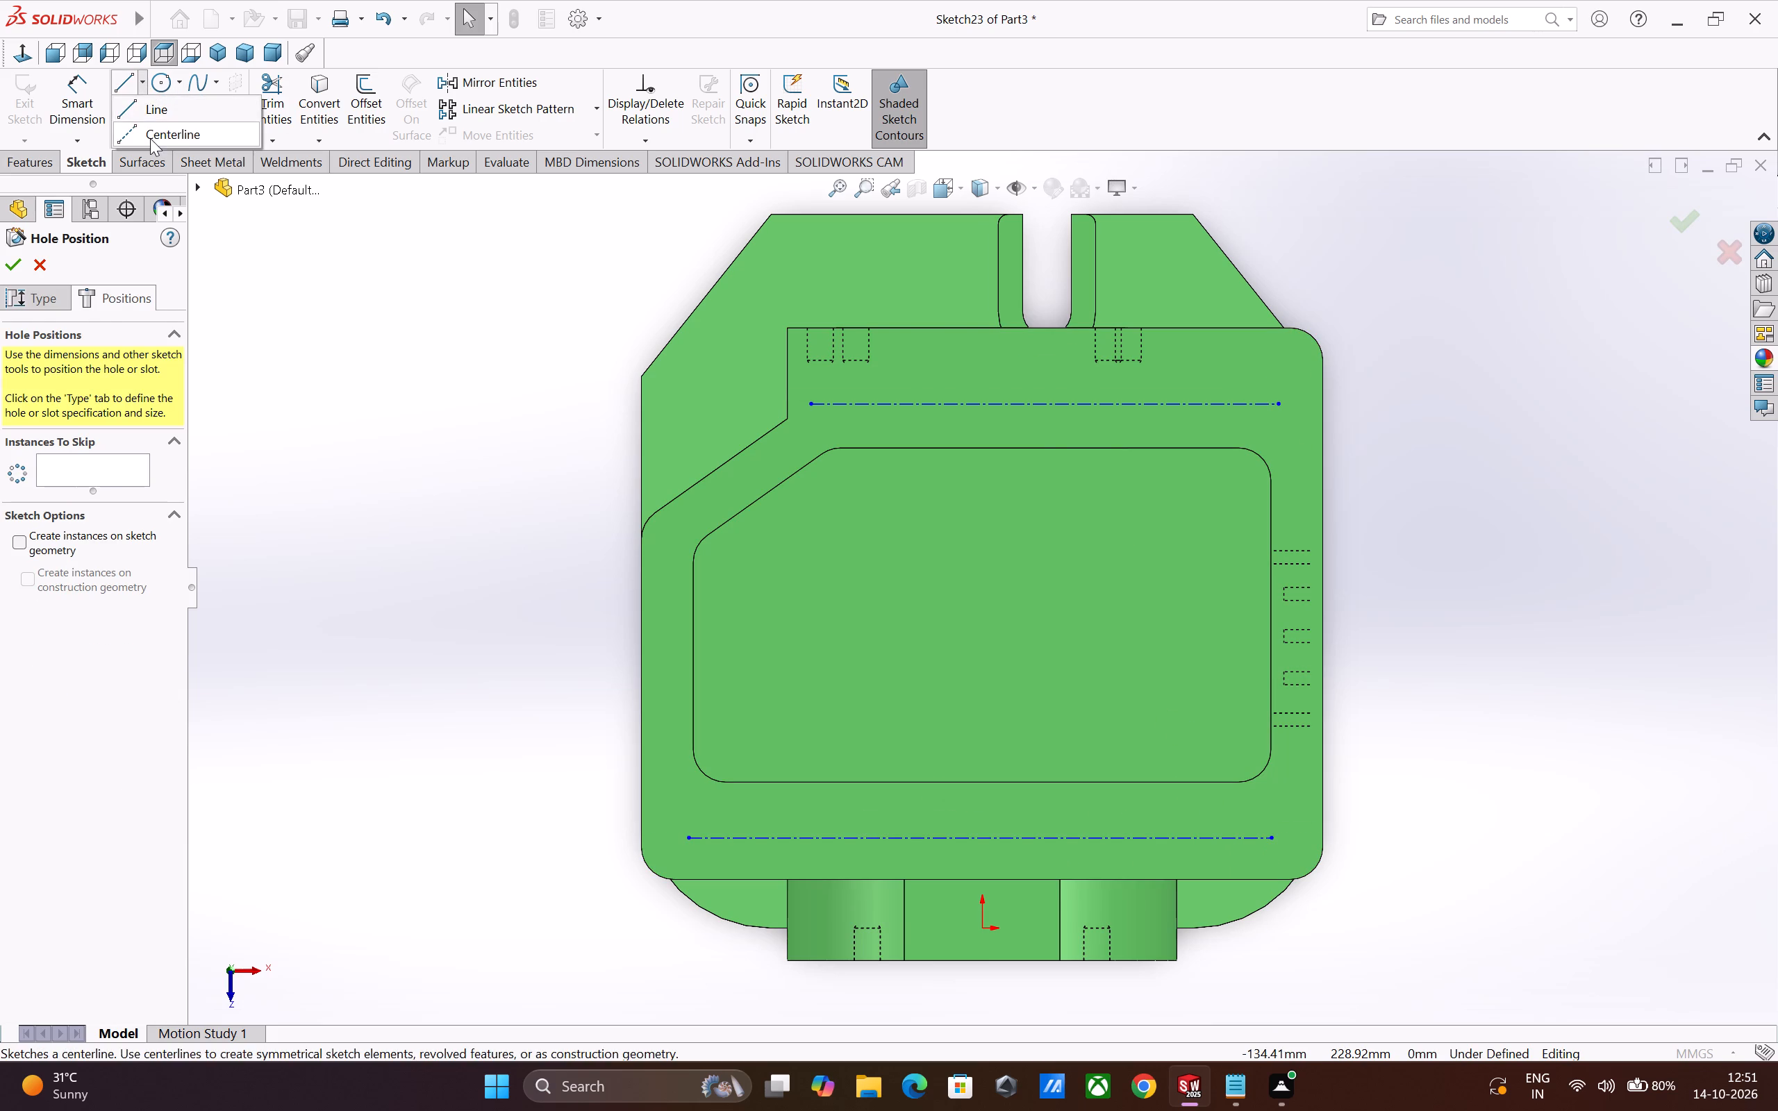
left_click(150, 138)
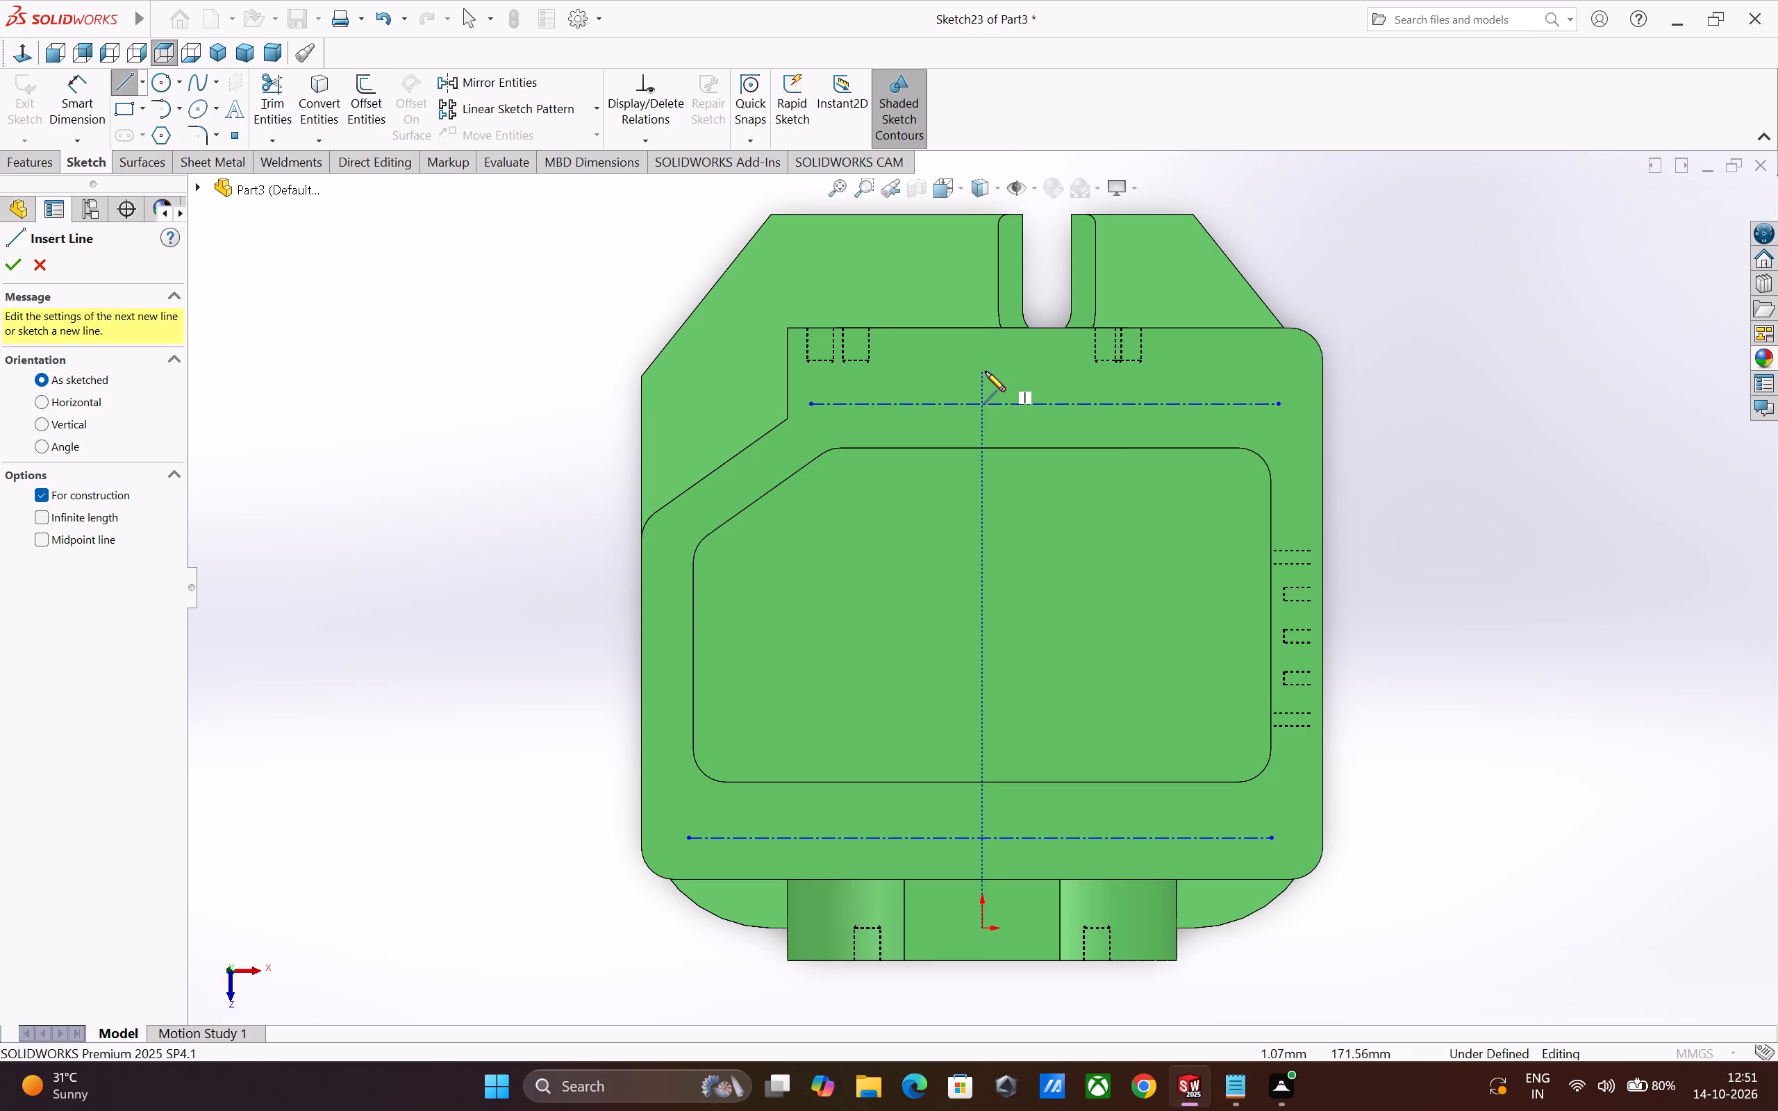
left_click(986, 370)
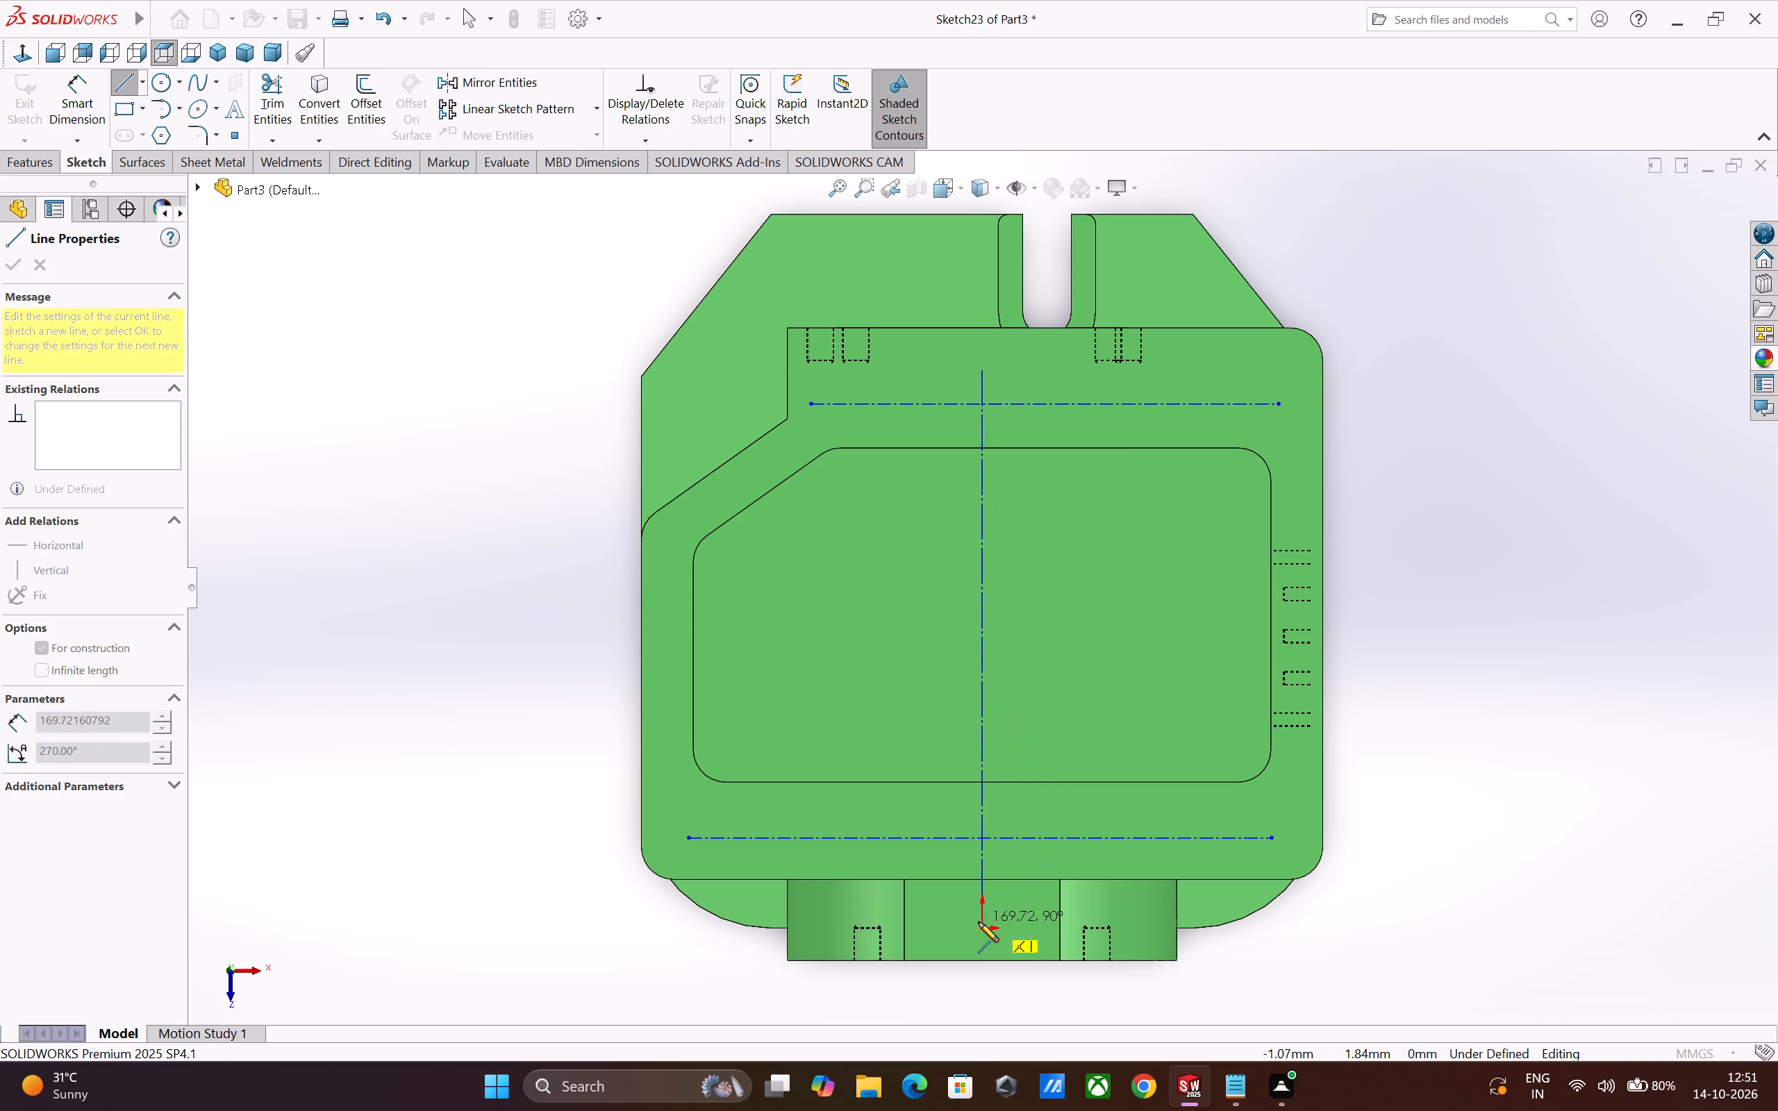
left_click(981, 926)
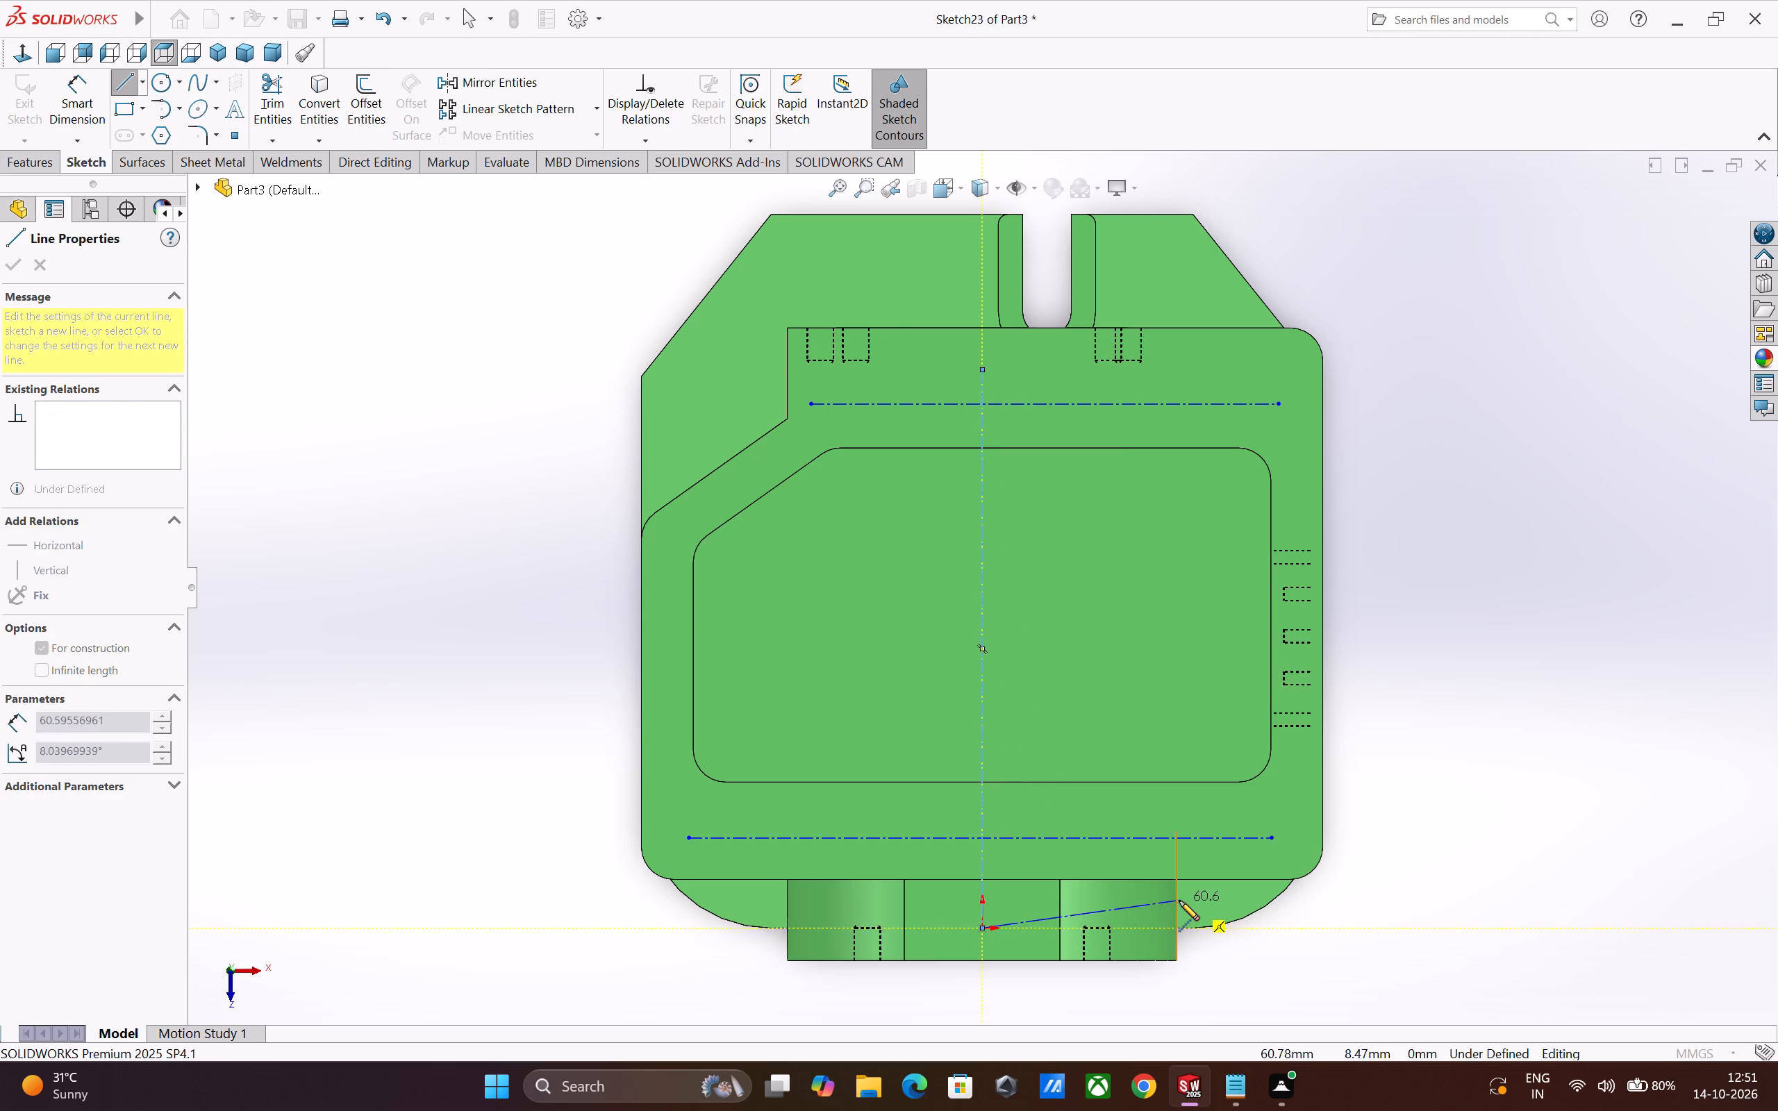
key("Escape")
Dimension the spacing between the front and rear horizontal centerlines as 142 mm.
scroll(1256, 864, "up", 1)
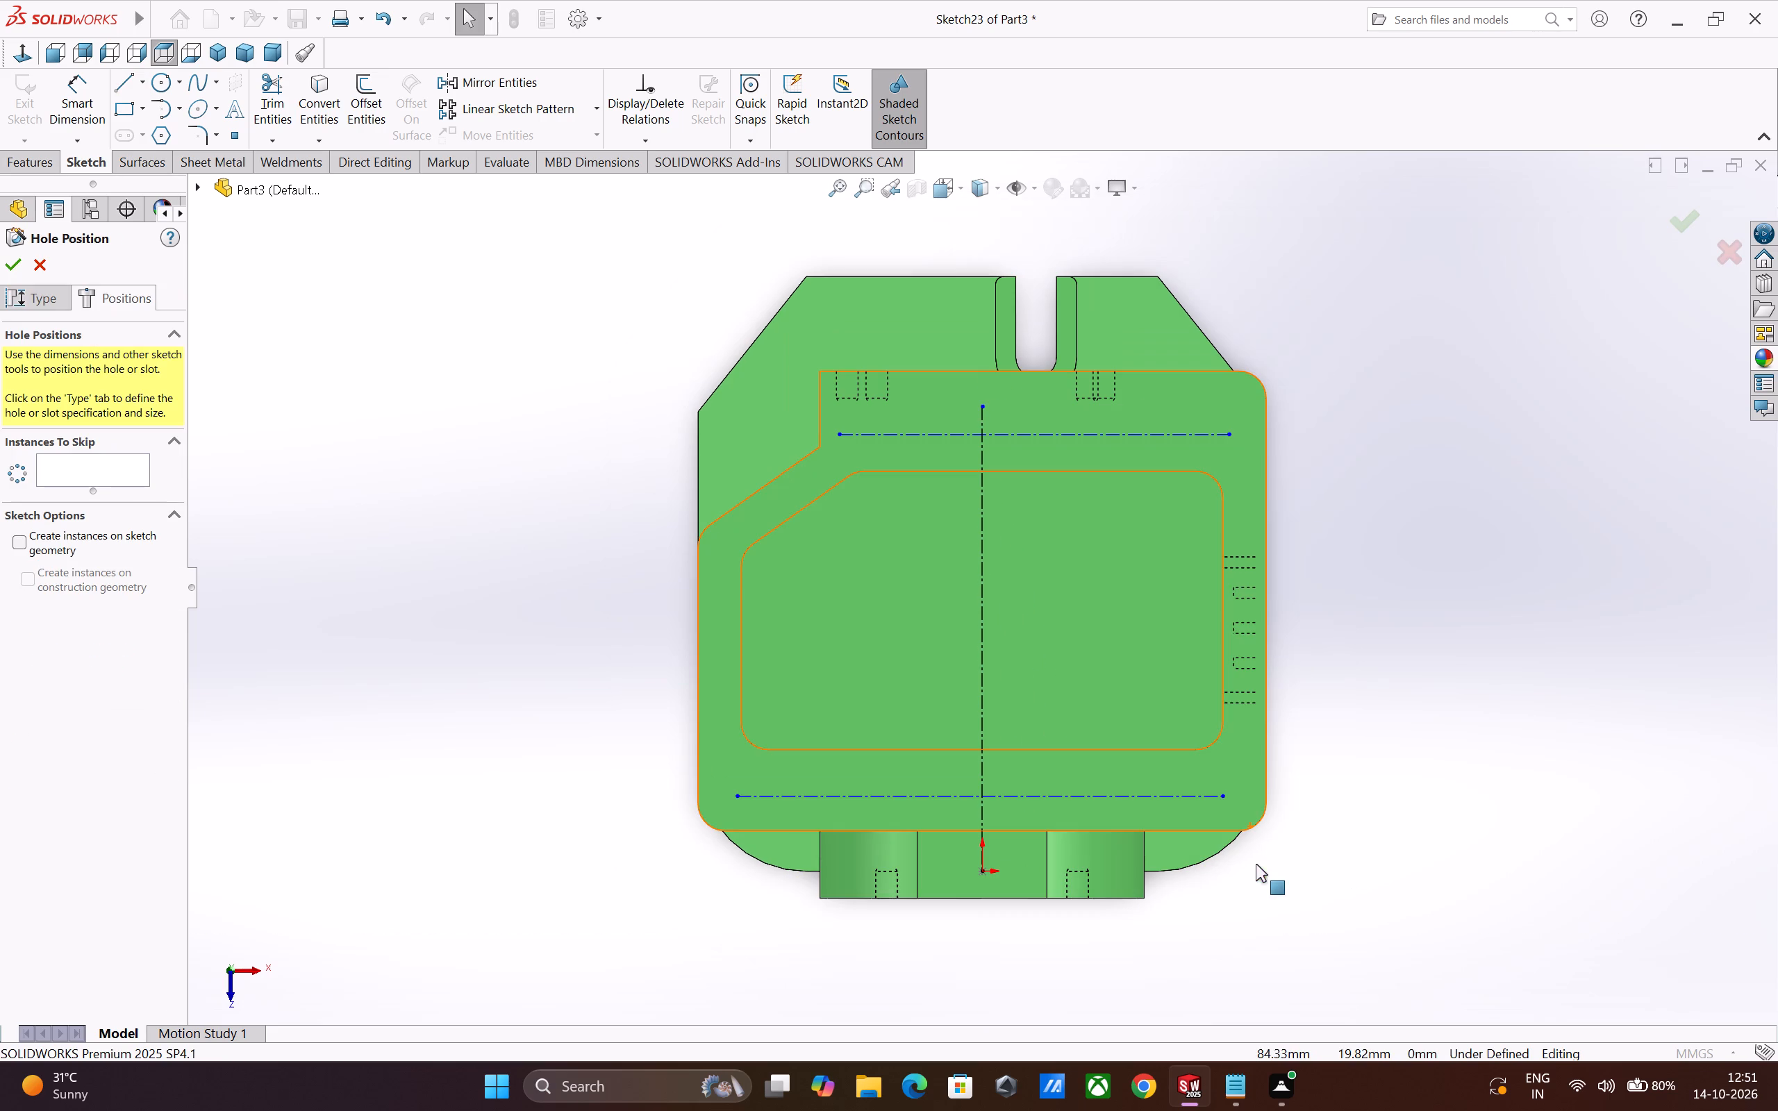
left_click(87, 106)
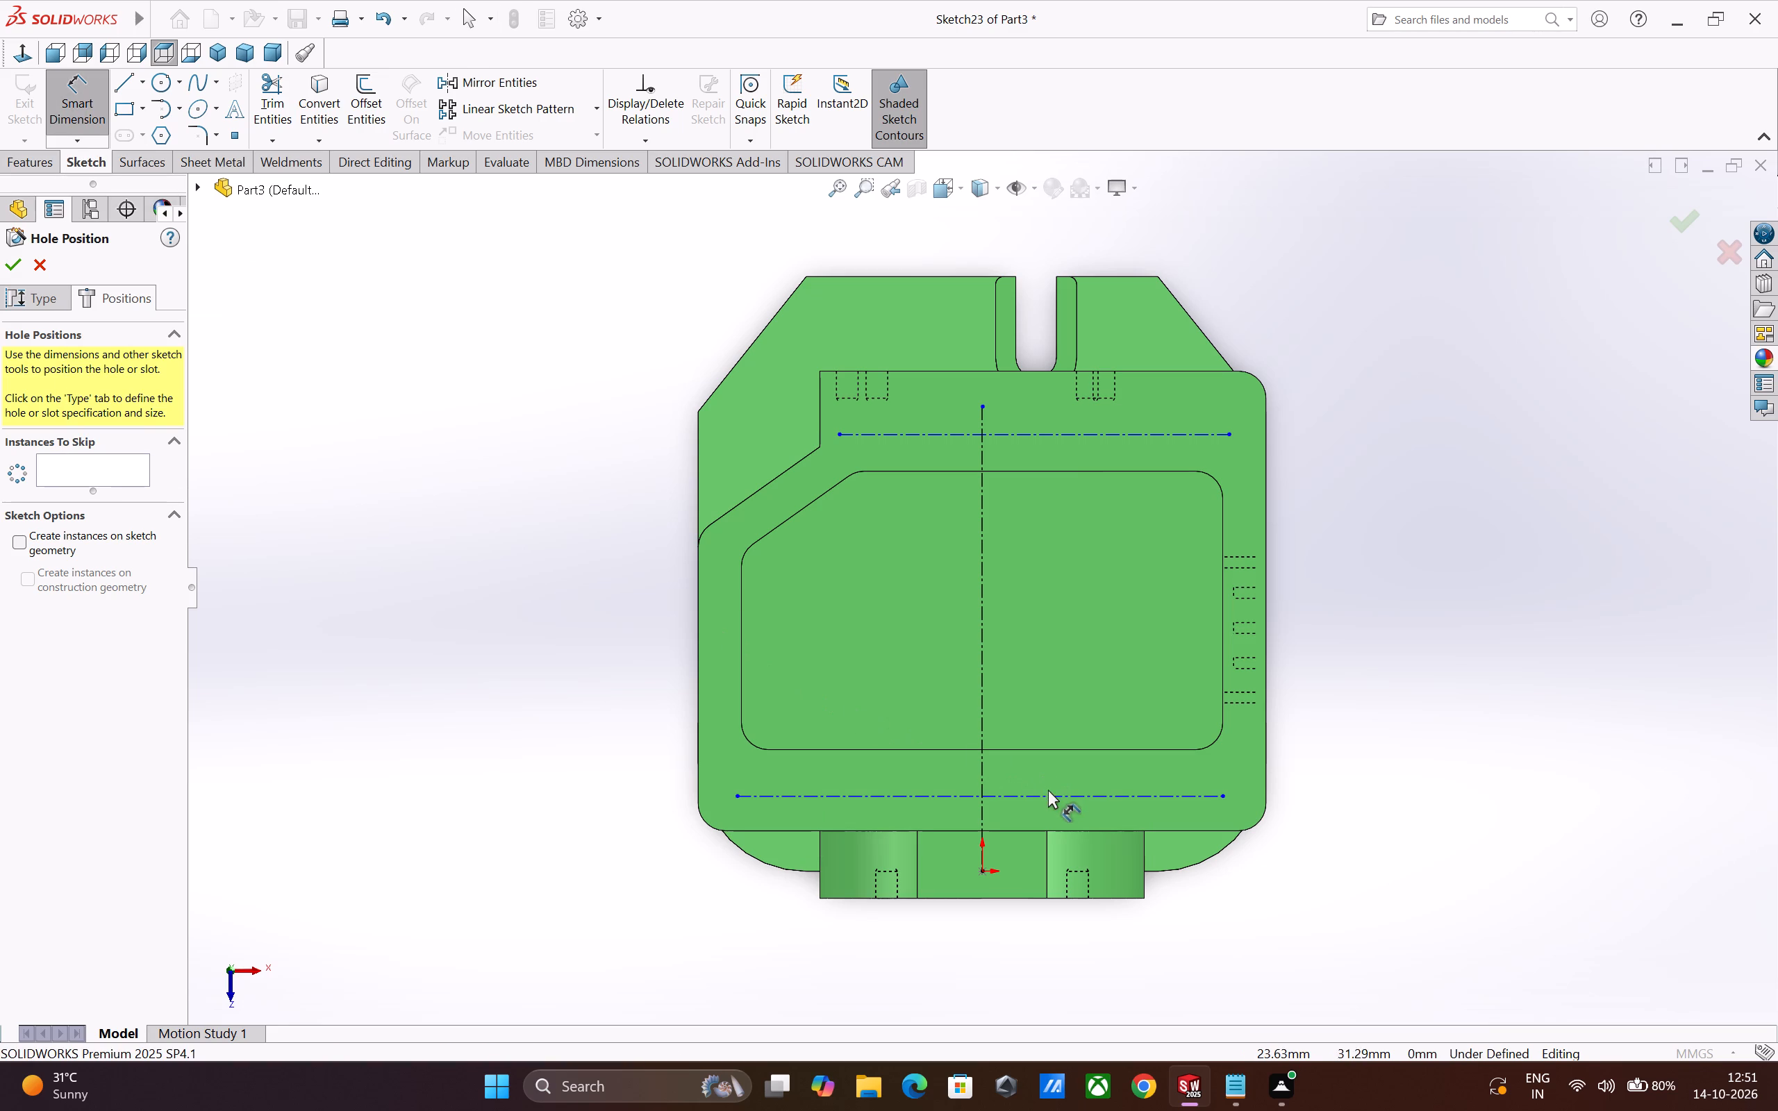
left_click(1049, 793)
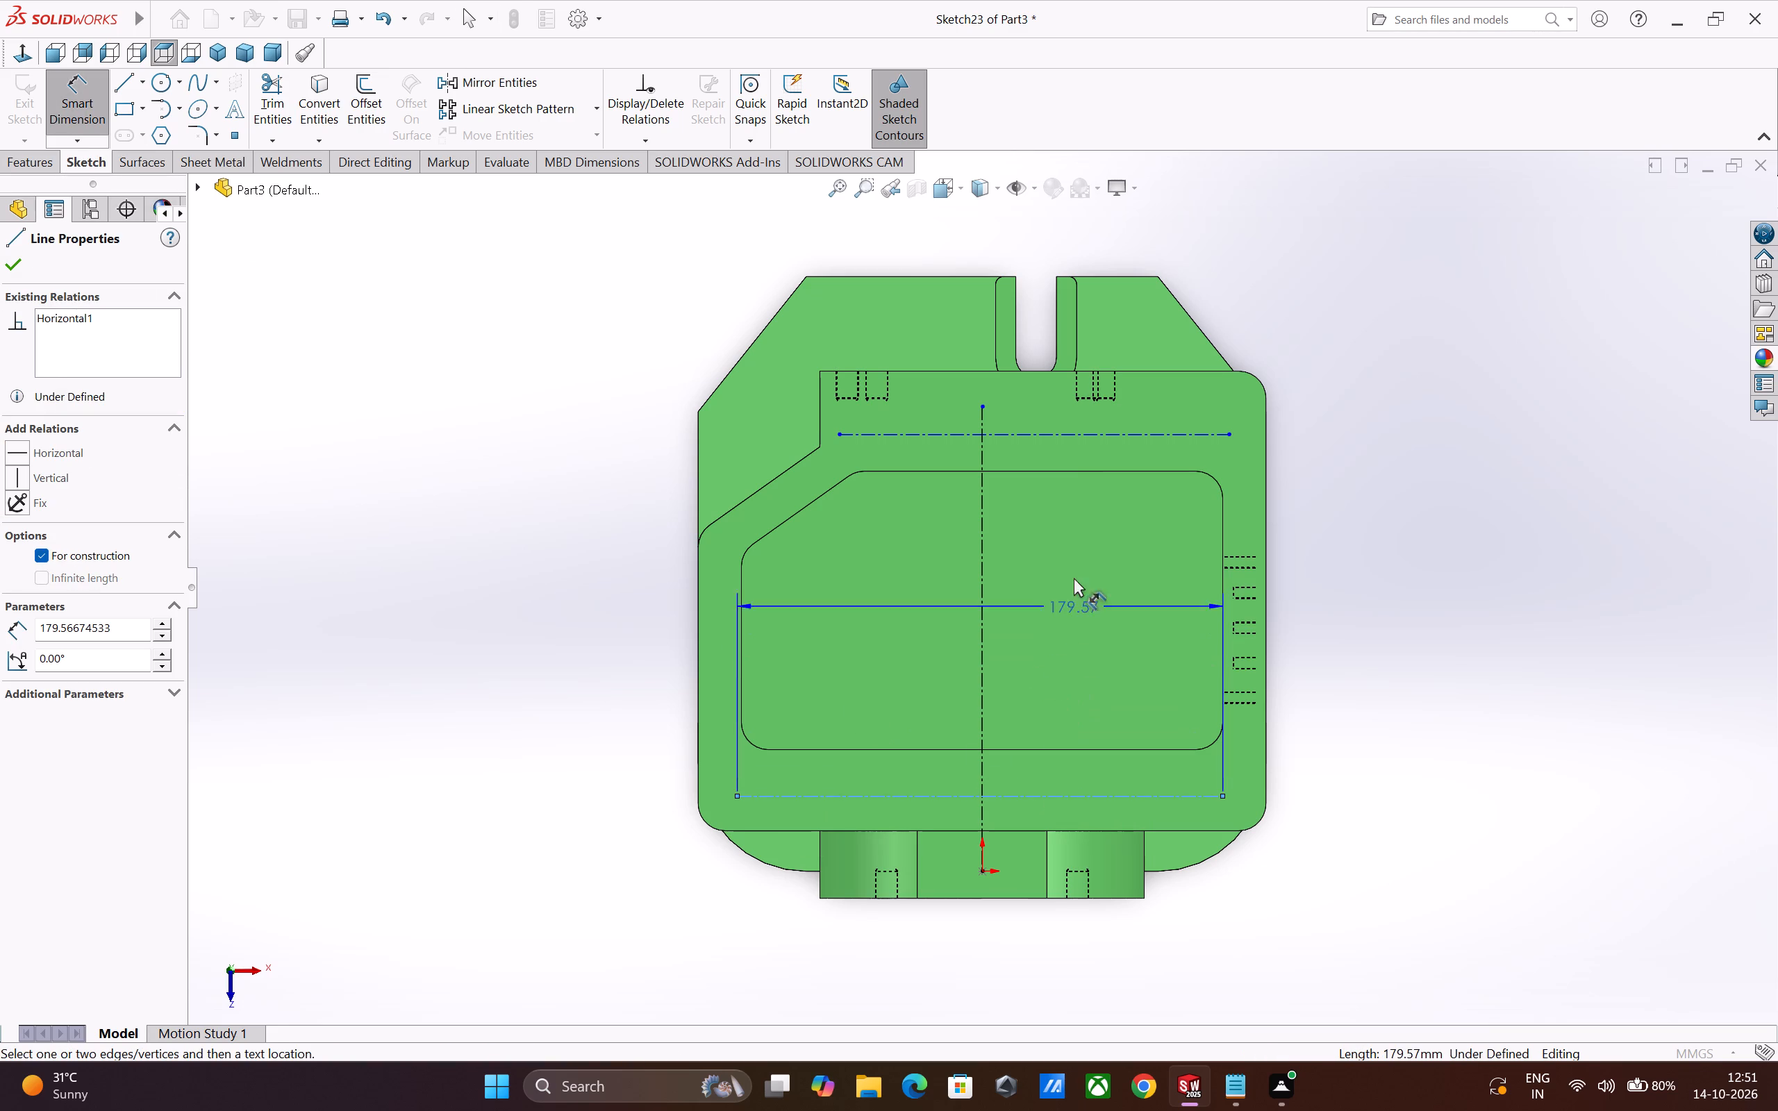
left_click(1050, 435)
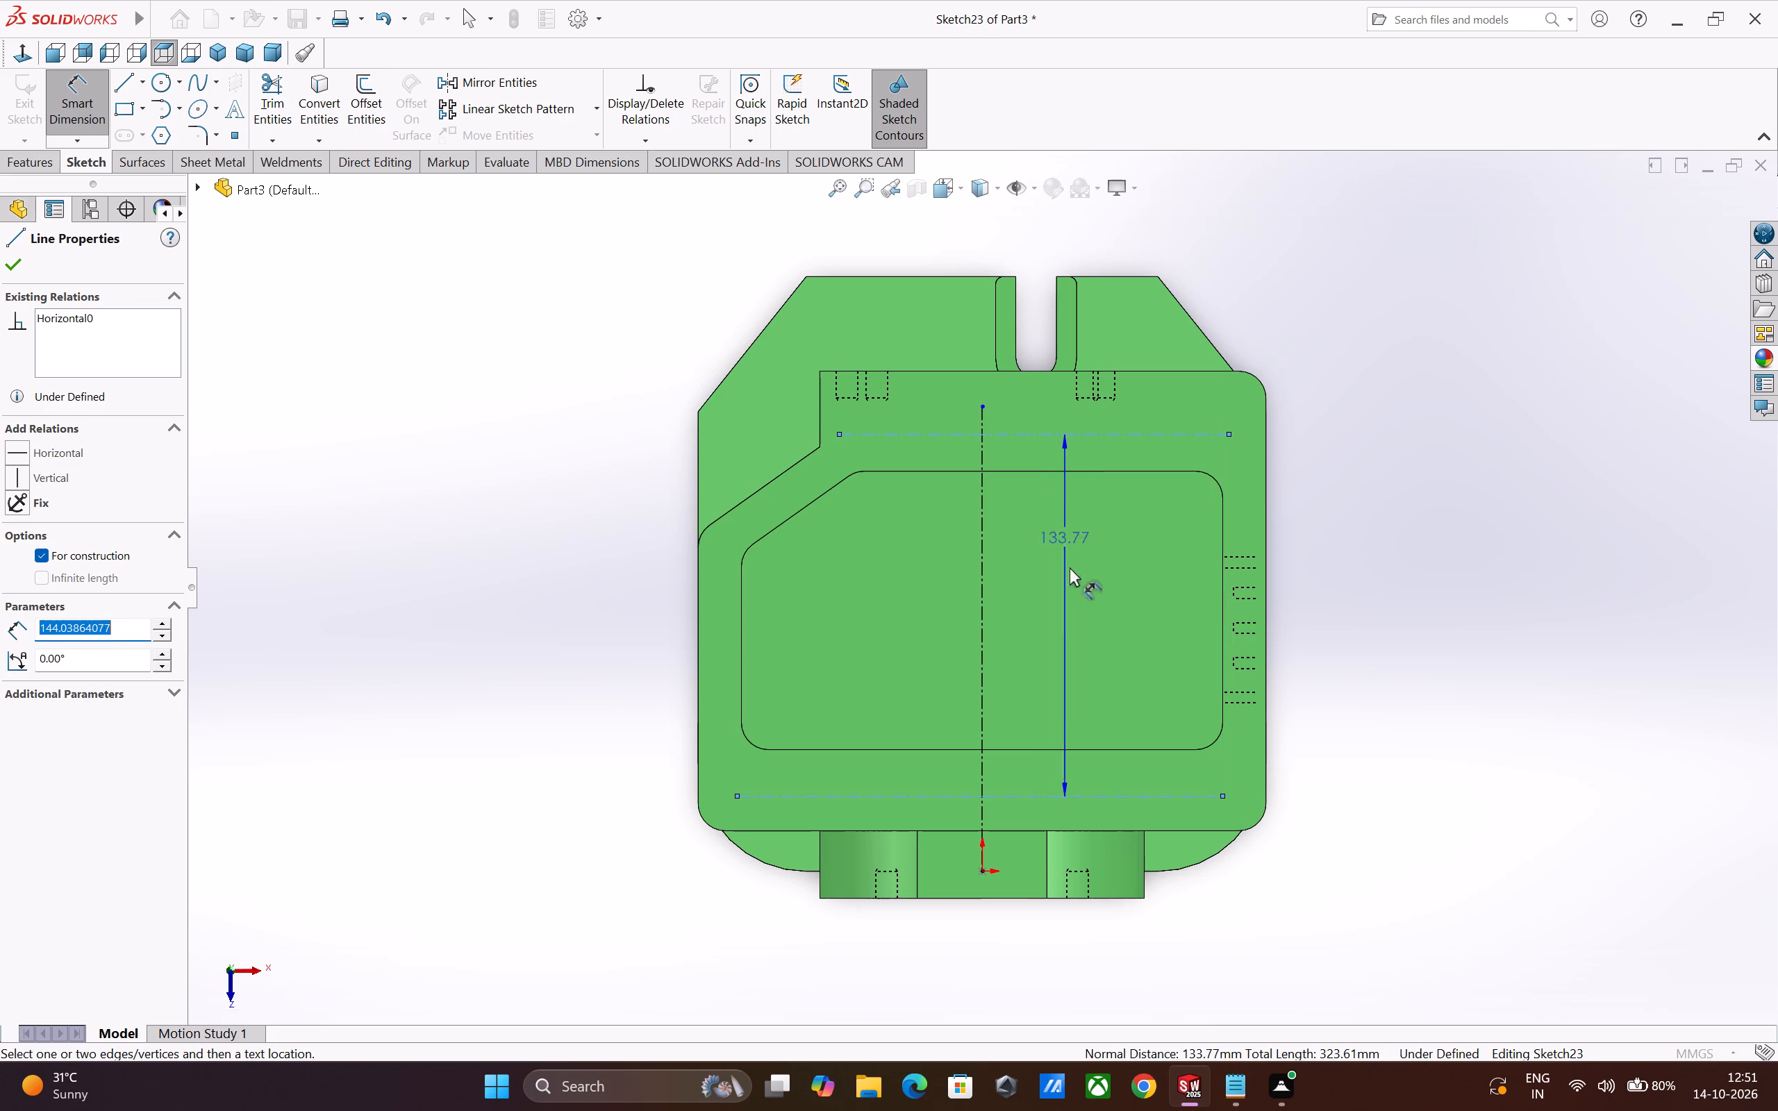
left_click(1080, 627)
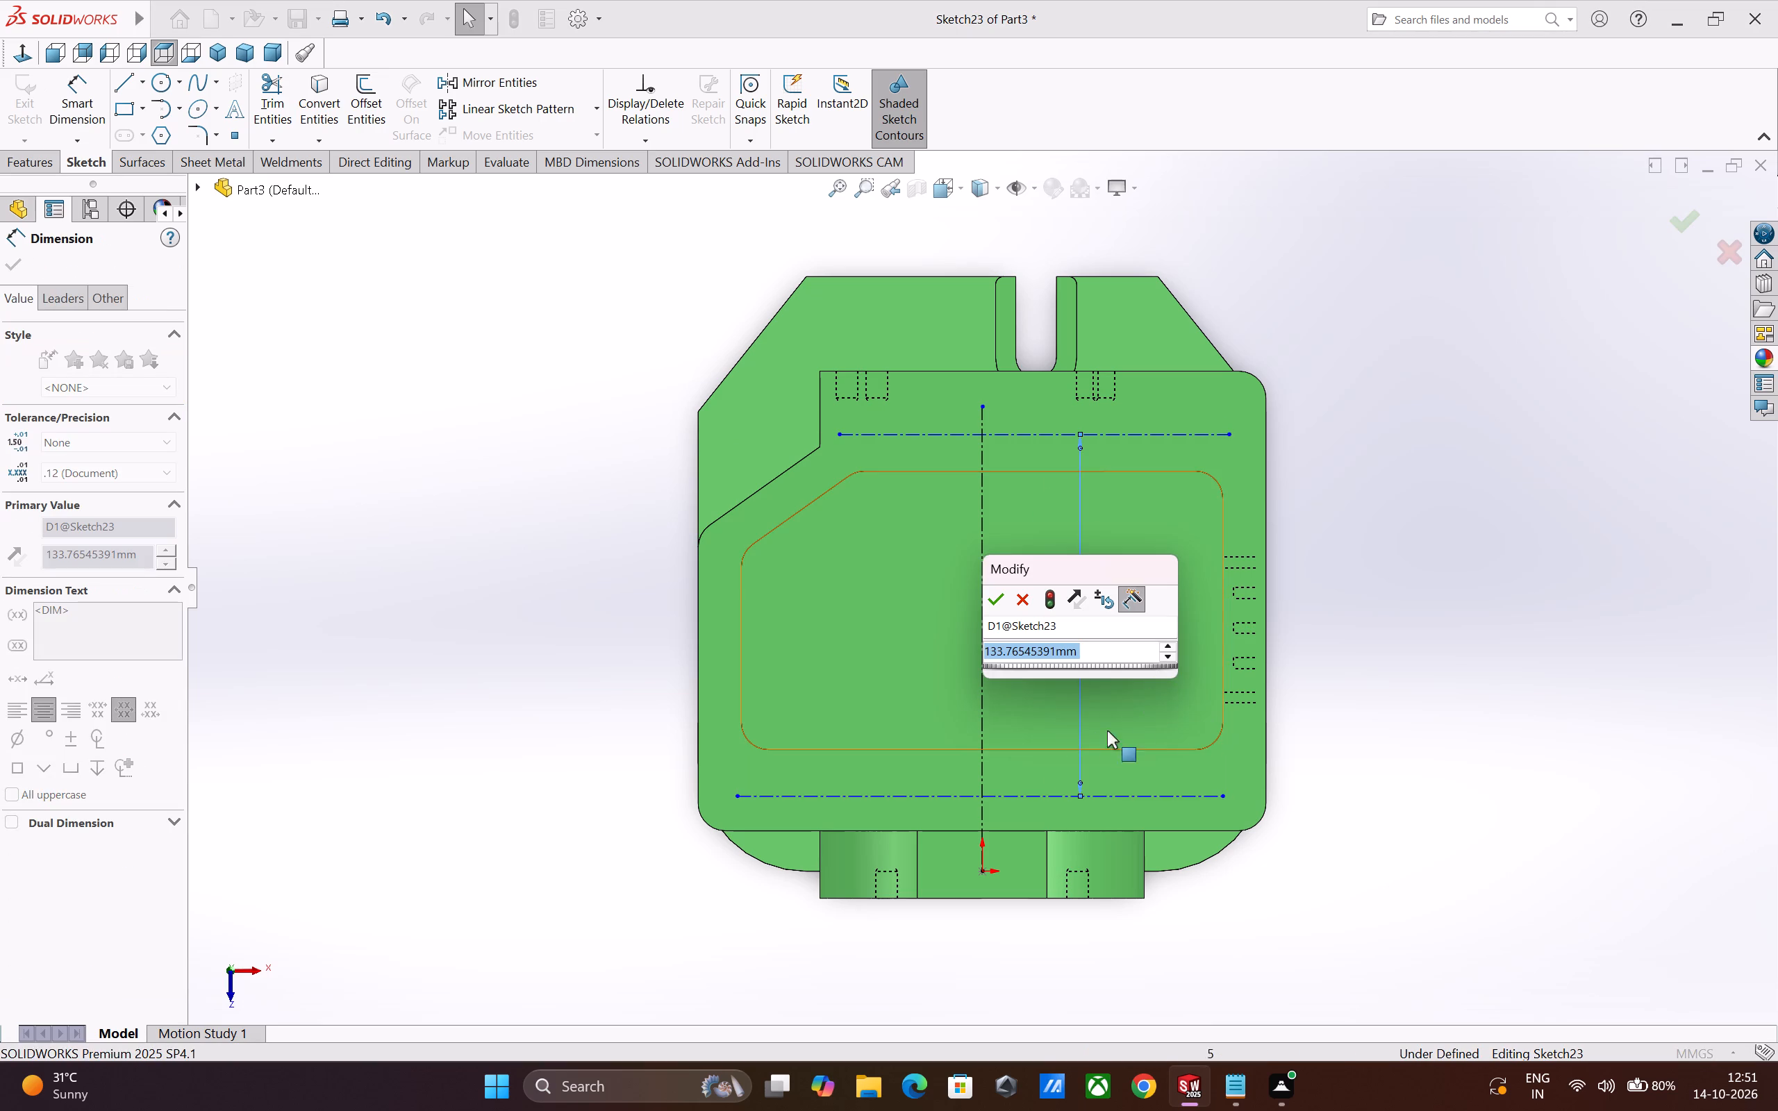
type("142")
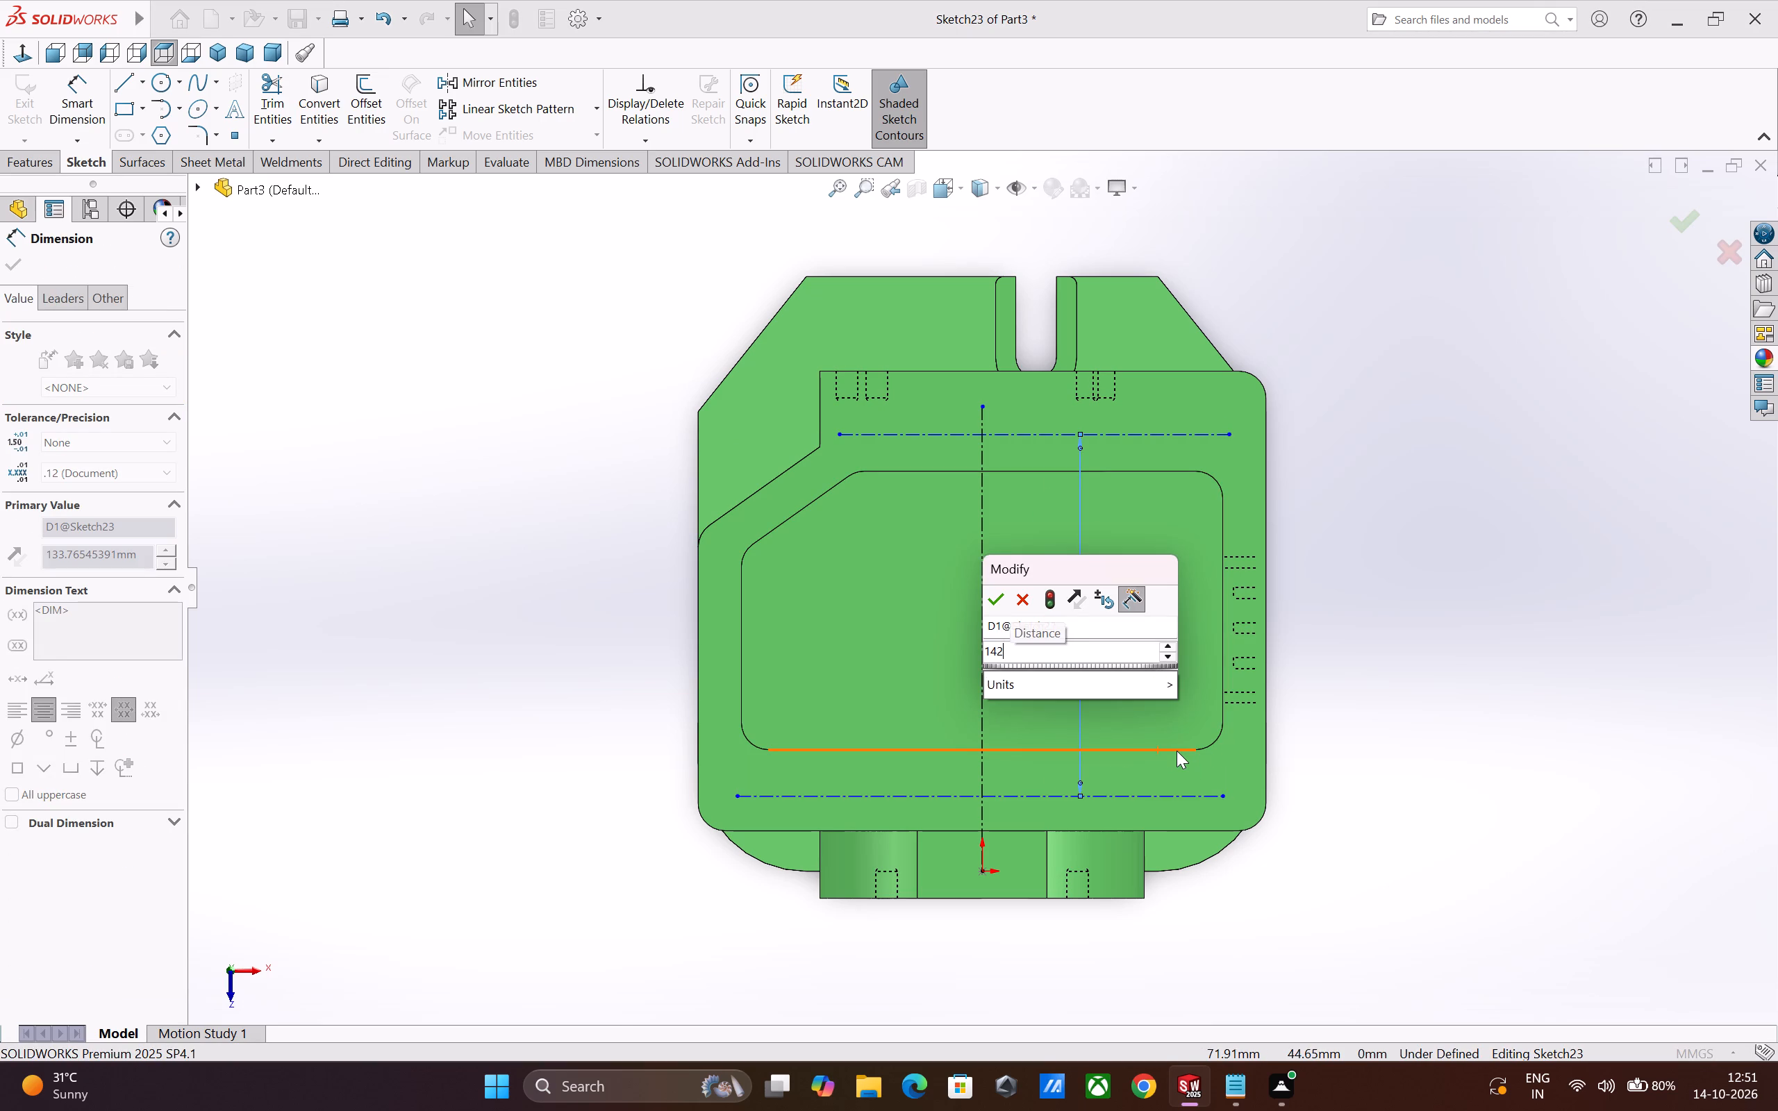
key("Return")
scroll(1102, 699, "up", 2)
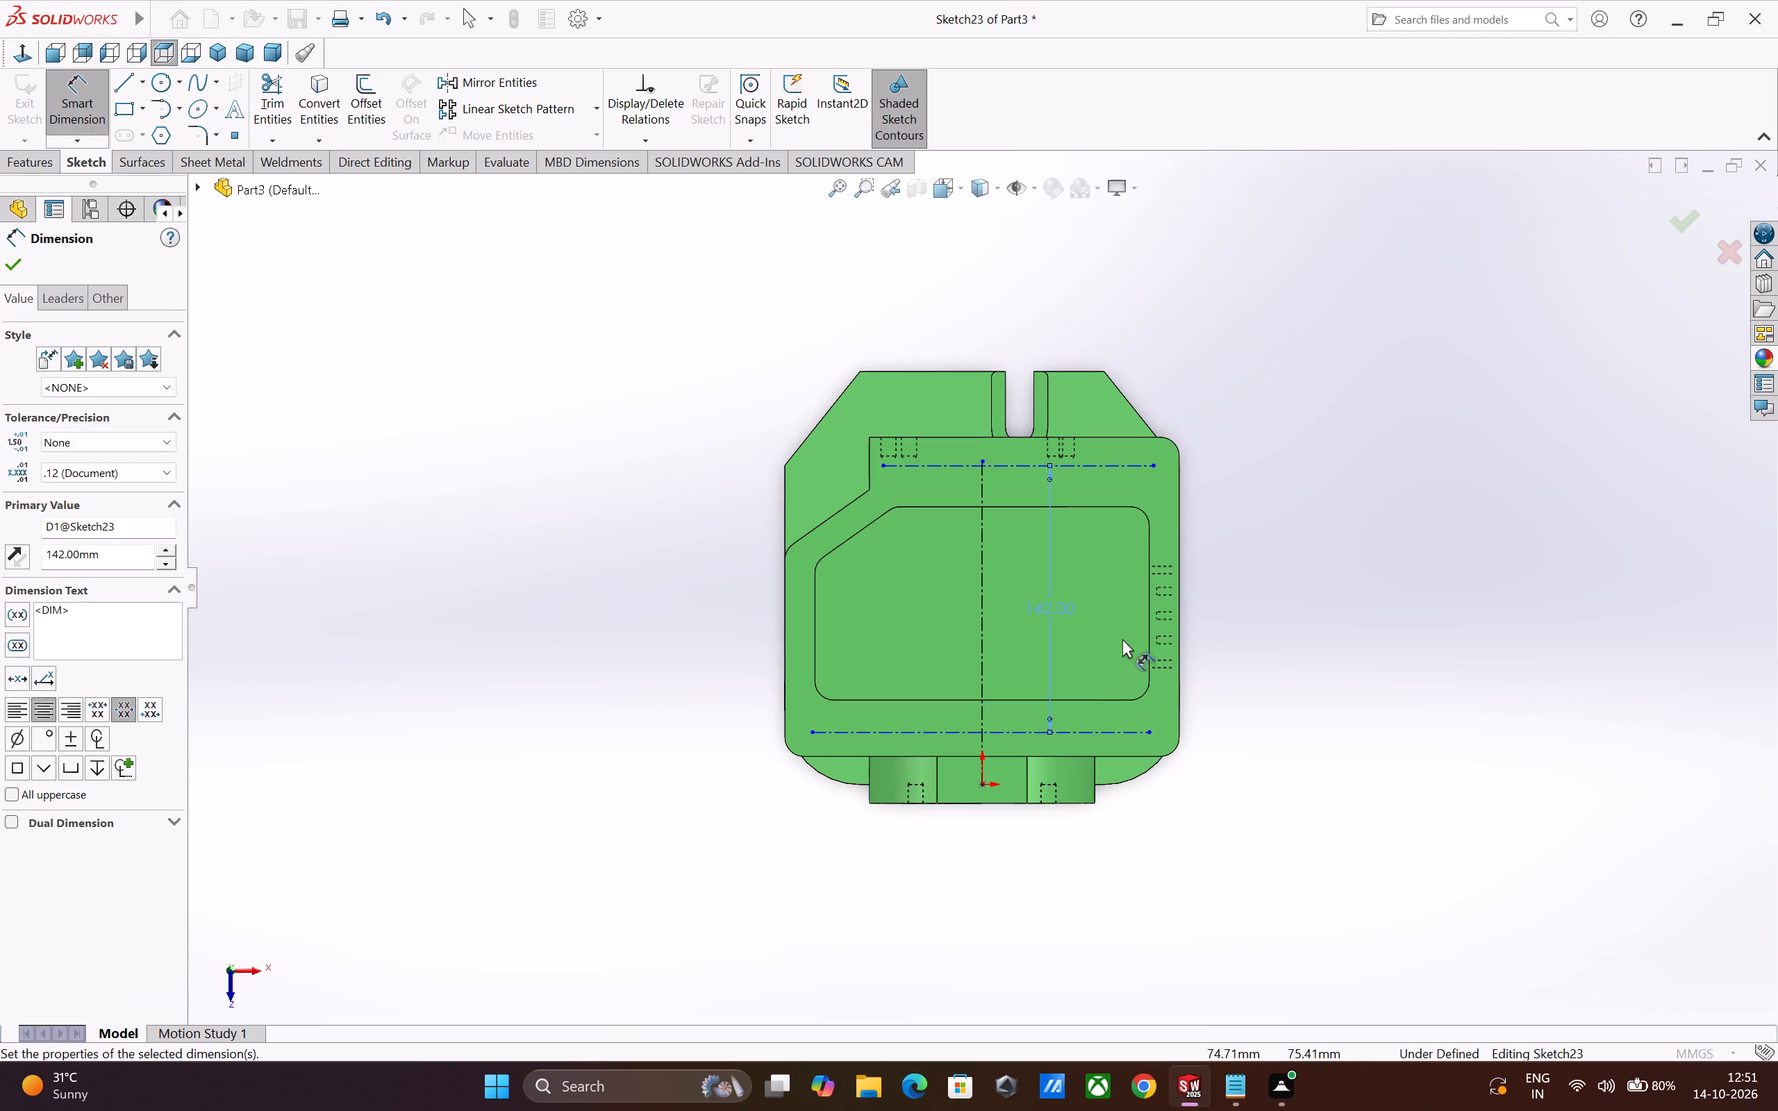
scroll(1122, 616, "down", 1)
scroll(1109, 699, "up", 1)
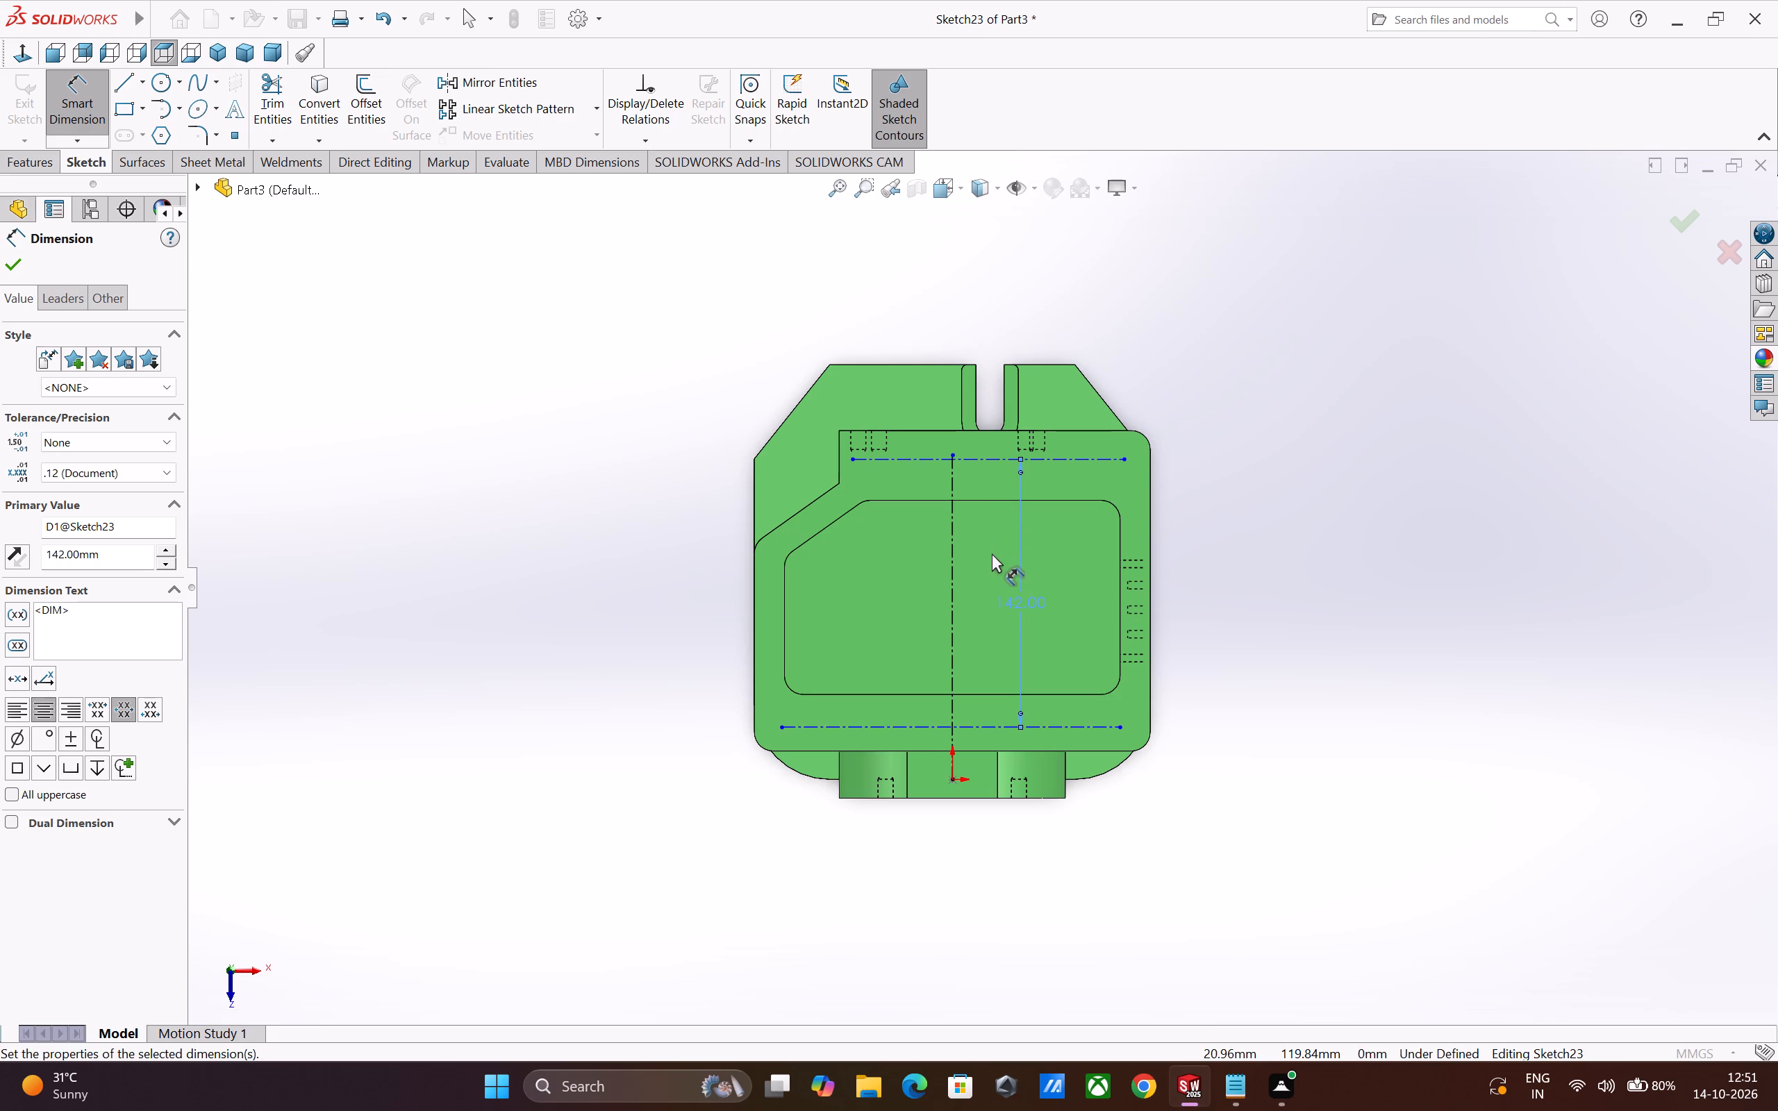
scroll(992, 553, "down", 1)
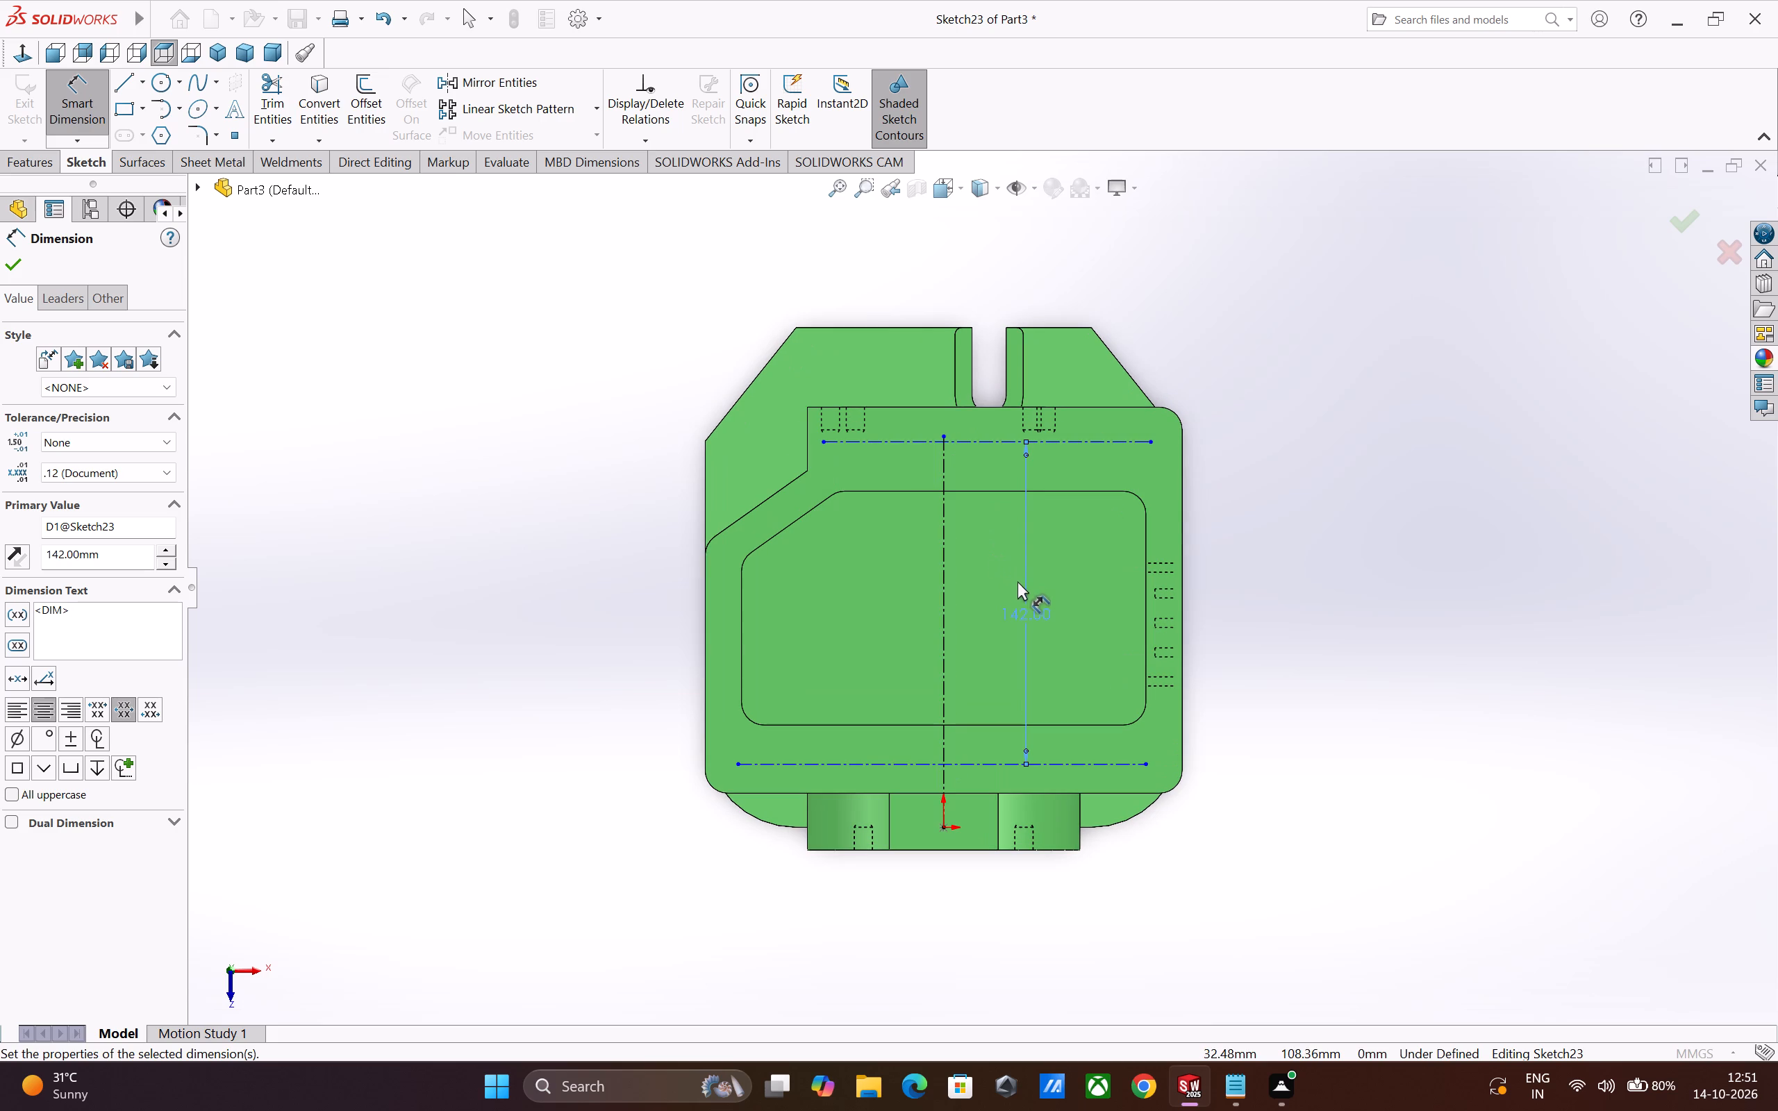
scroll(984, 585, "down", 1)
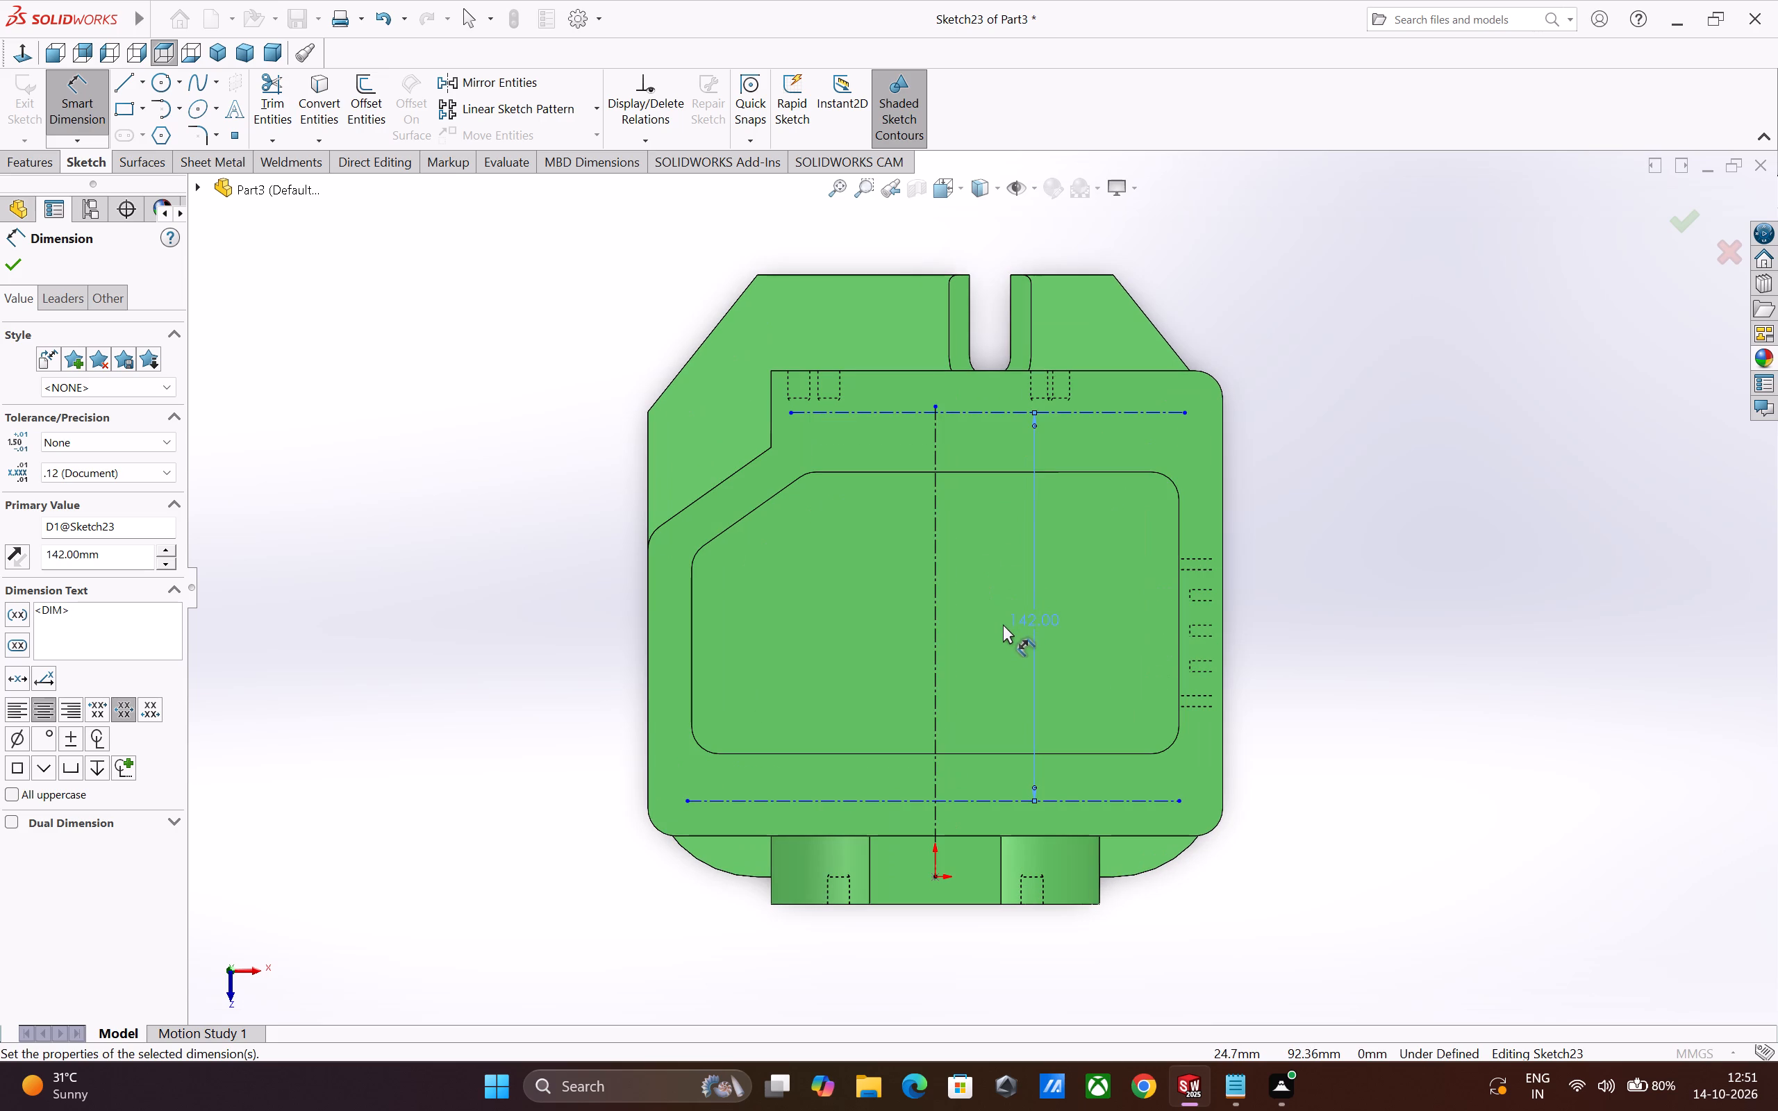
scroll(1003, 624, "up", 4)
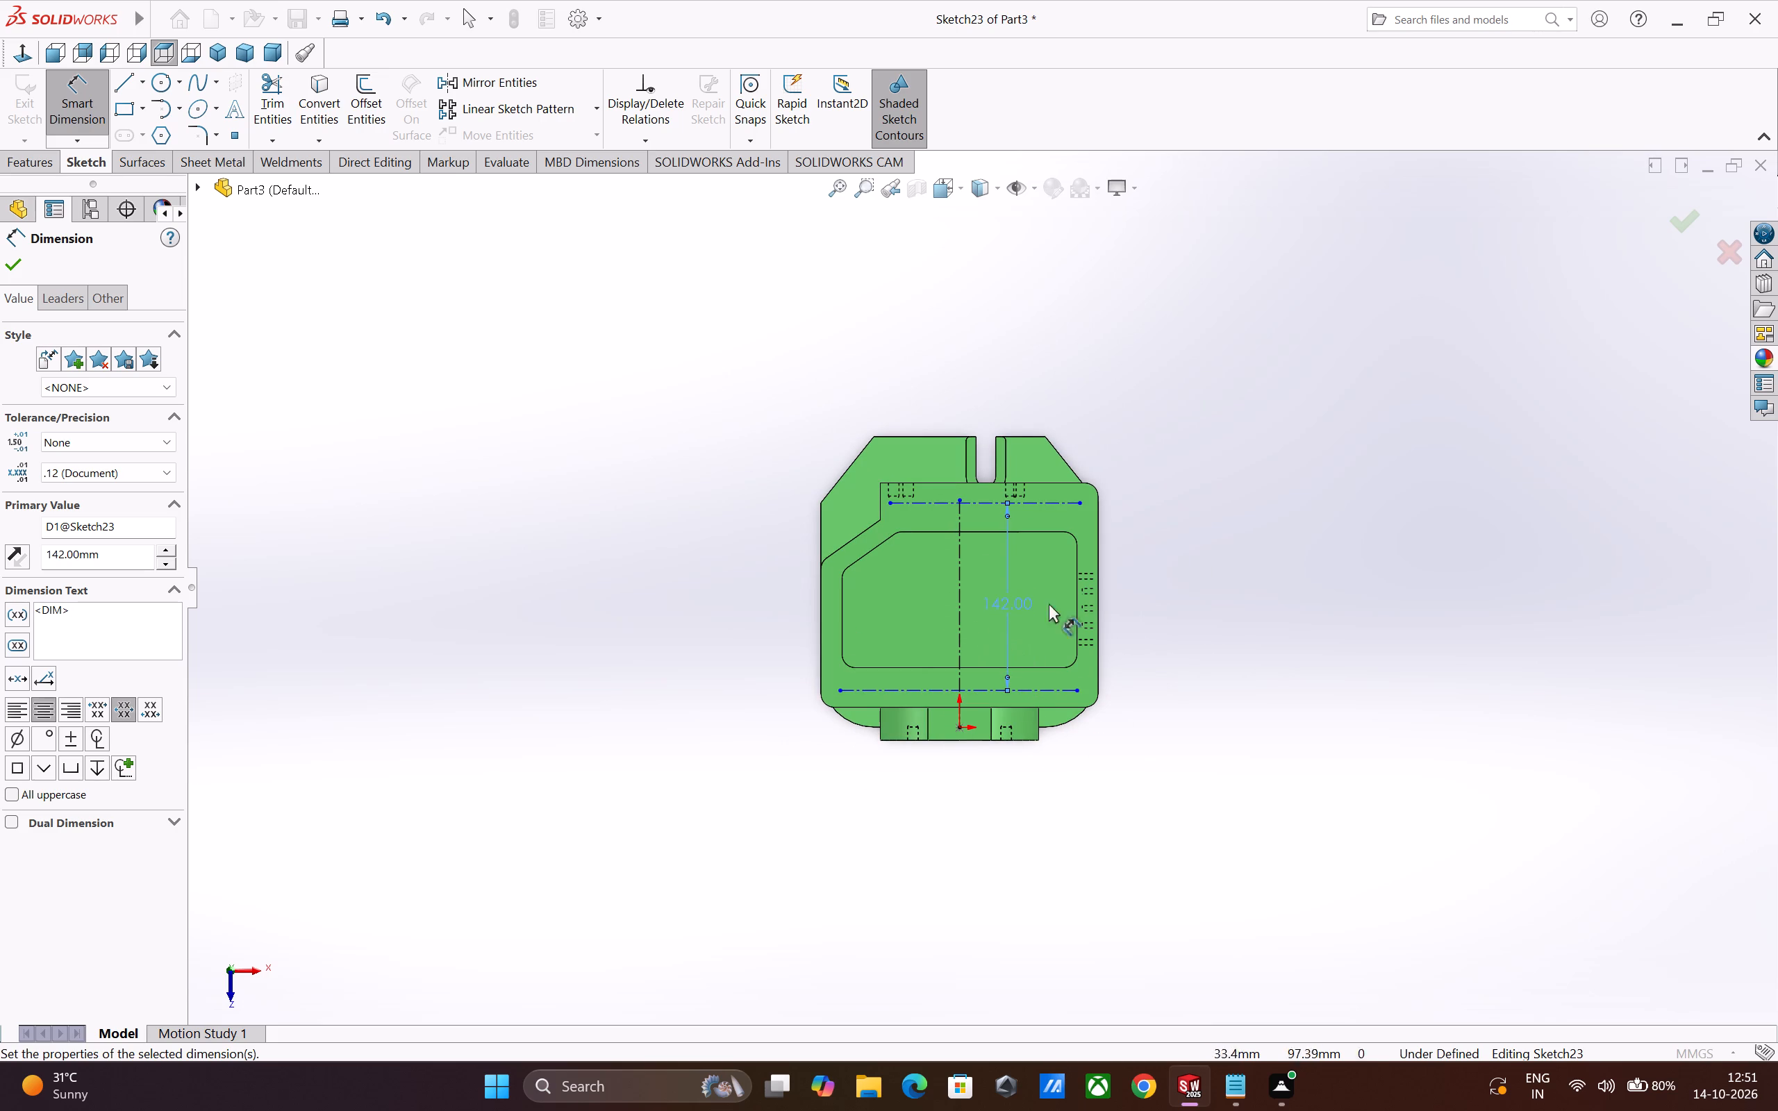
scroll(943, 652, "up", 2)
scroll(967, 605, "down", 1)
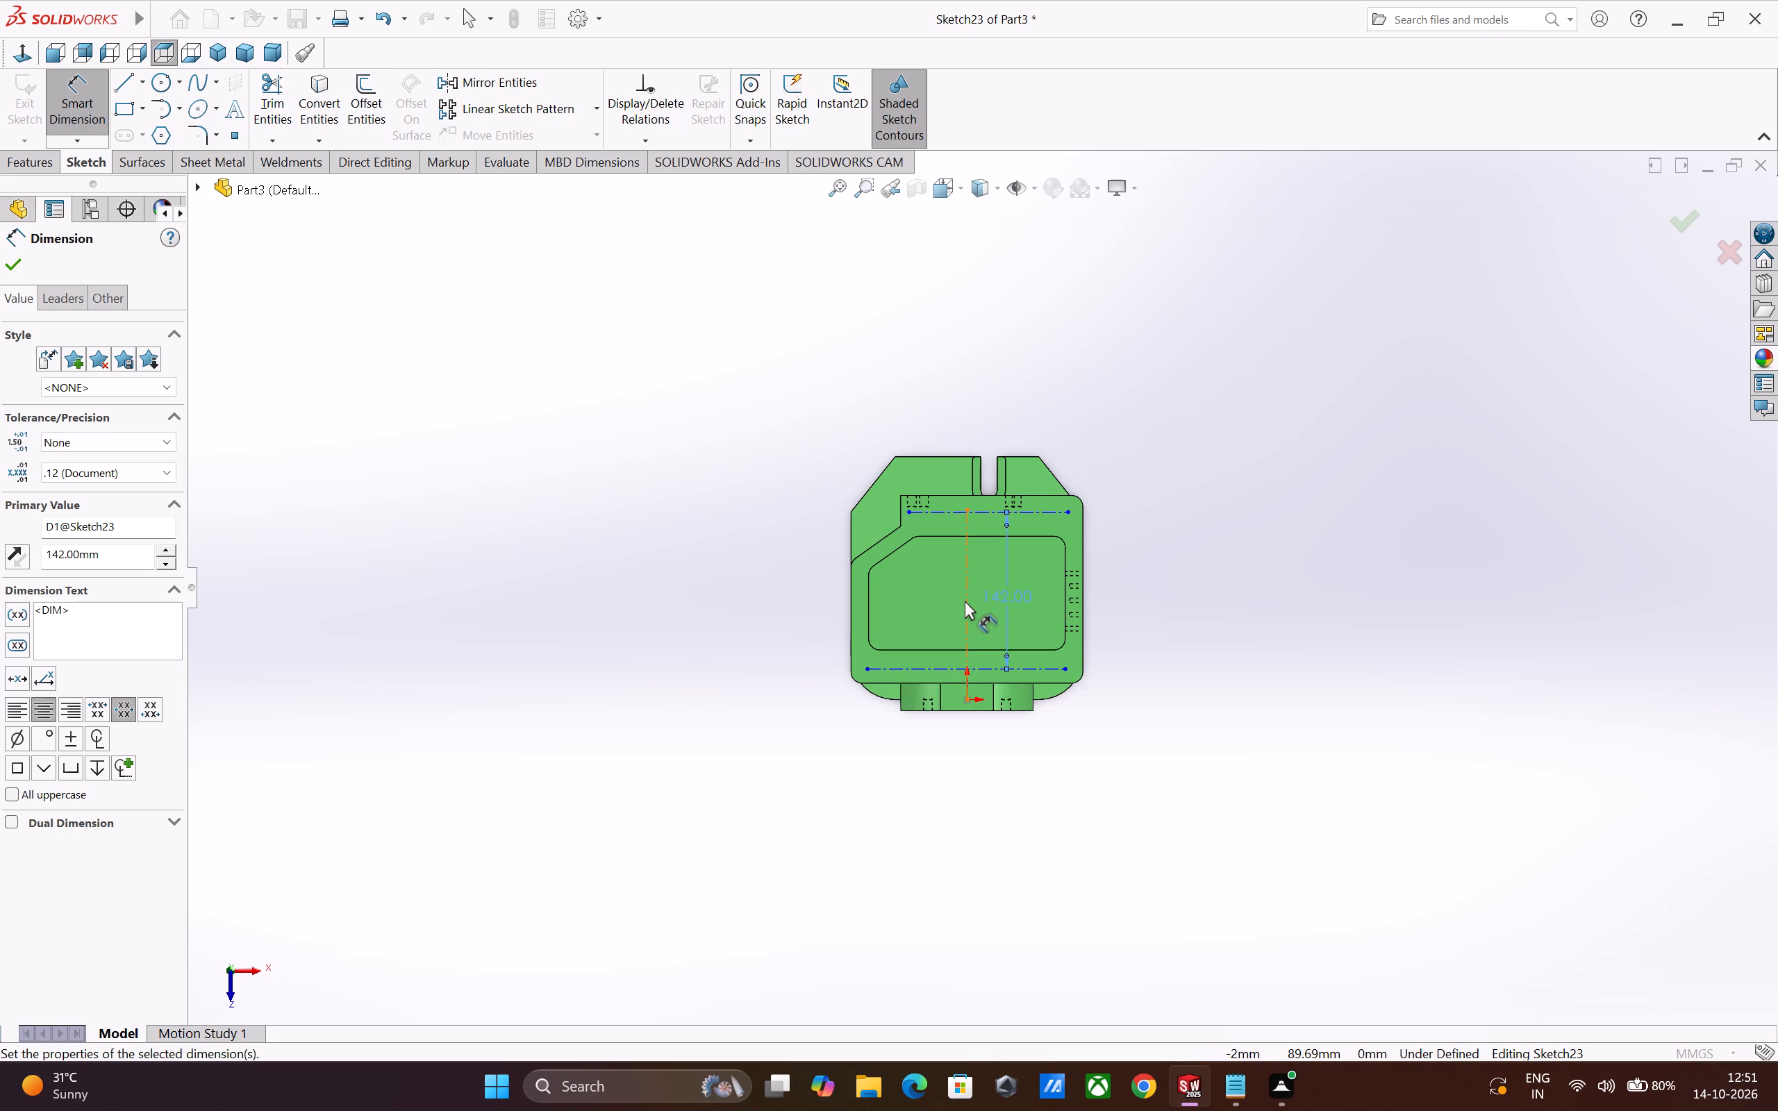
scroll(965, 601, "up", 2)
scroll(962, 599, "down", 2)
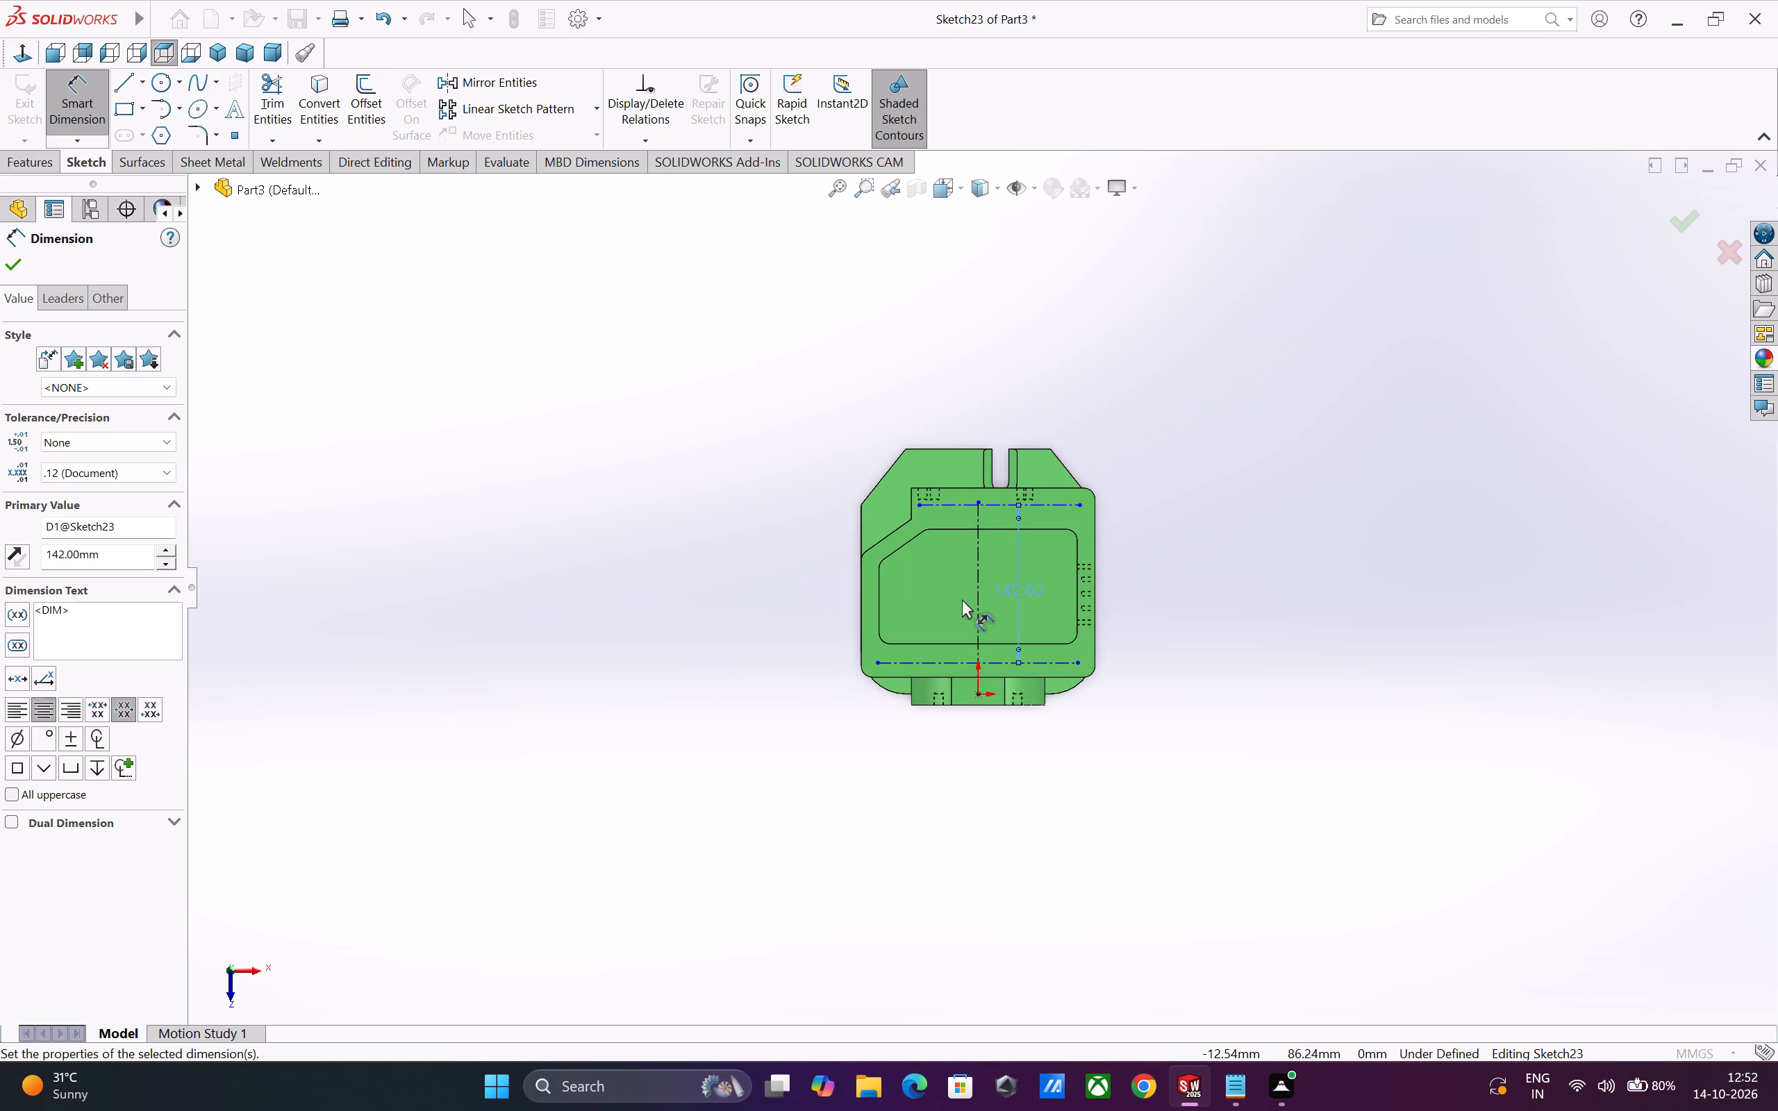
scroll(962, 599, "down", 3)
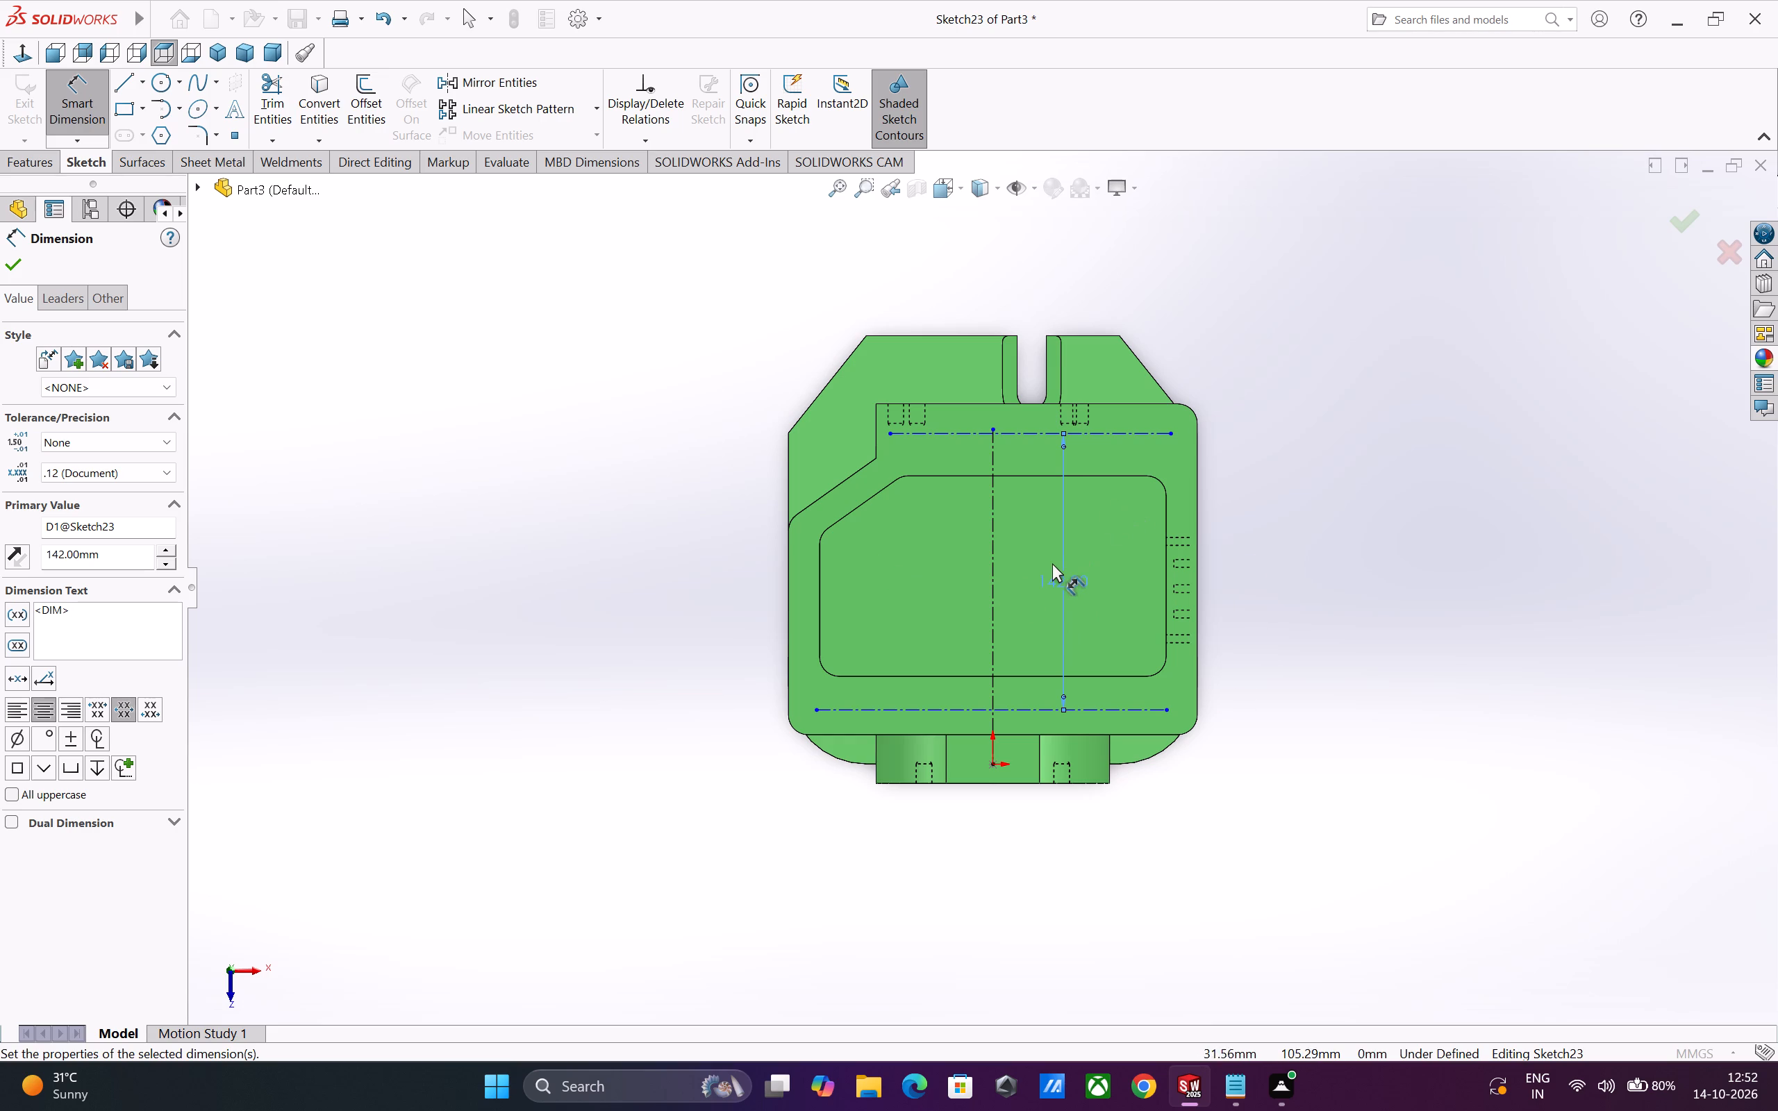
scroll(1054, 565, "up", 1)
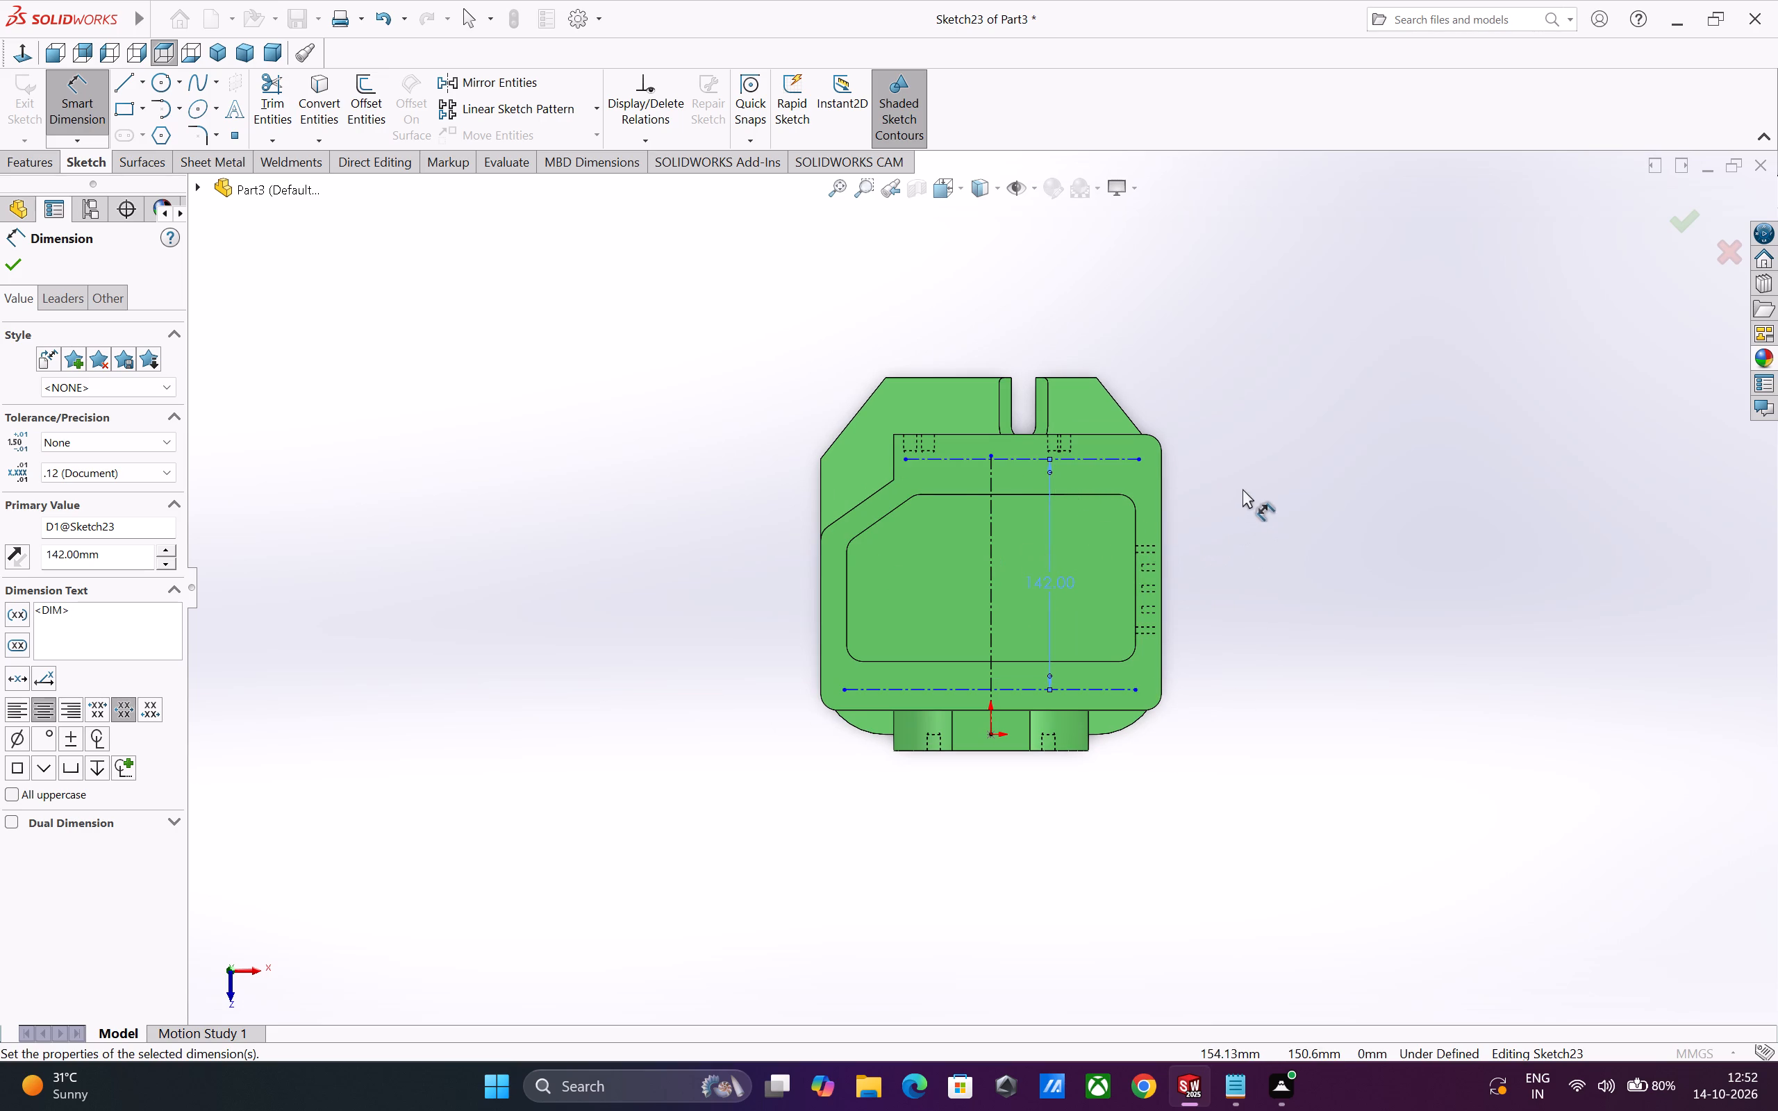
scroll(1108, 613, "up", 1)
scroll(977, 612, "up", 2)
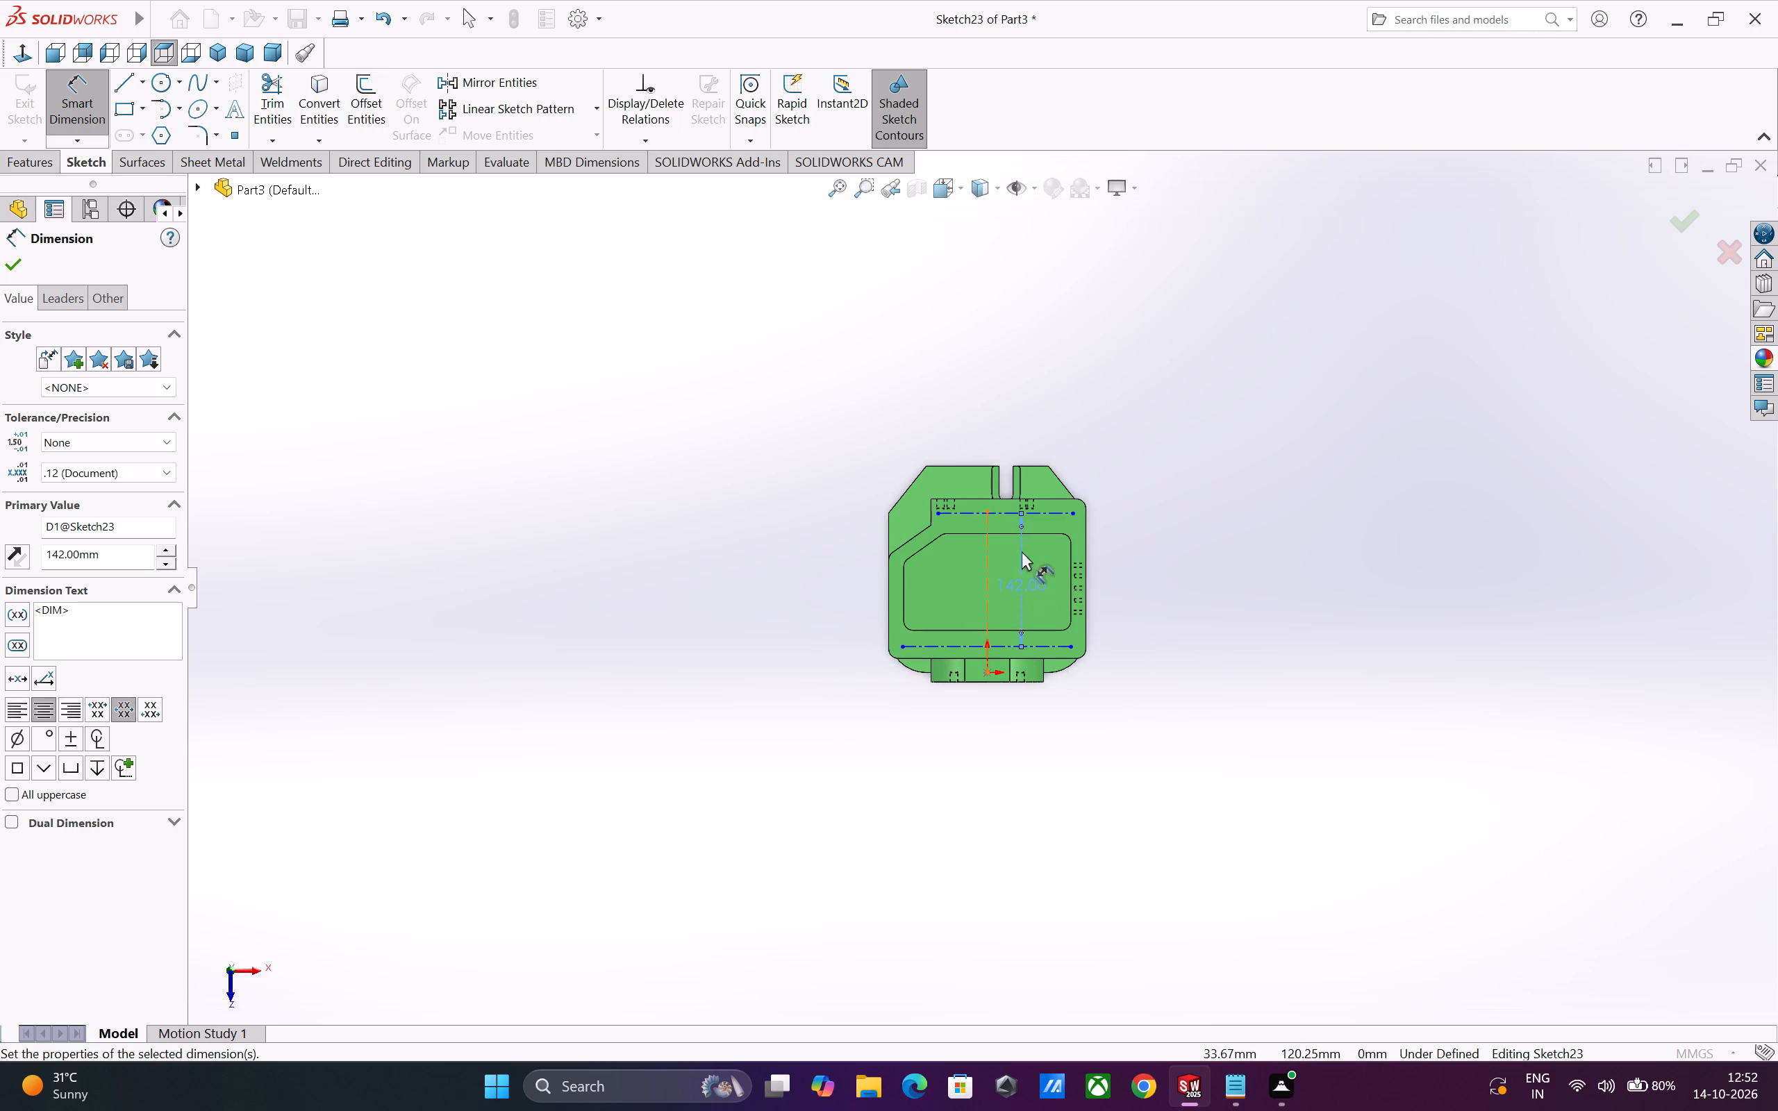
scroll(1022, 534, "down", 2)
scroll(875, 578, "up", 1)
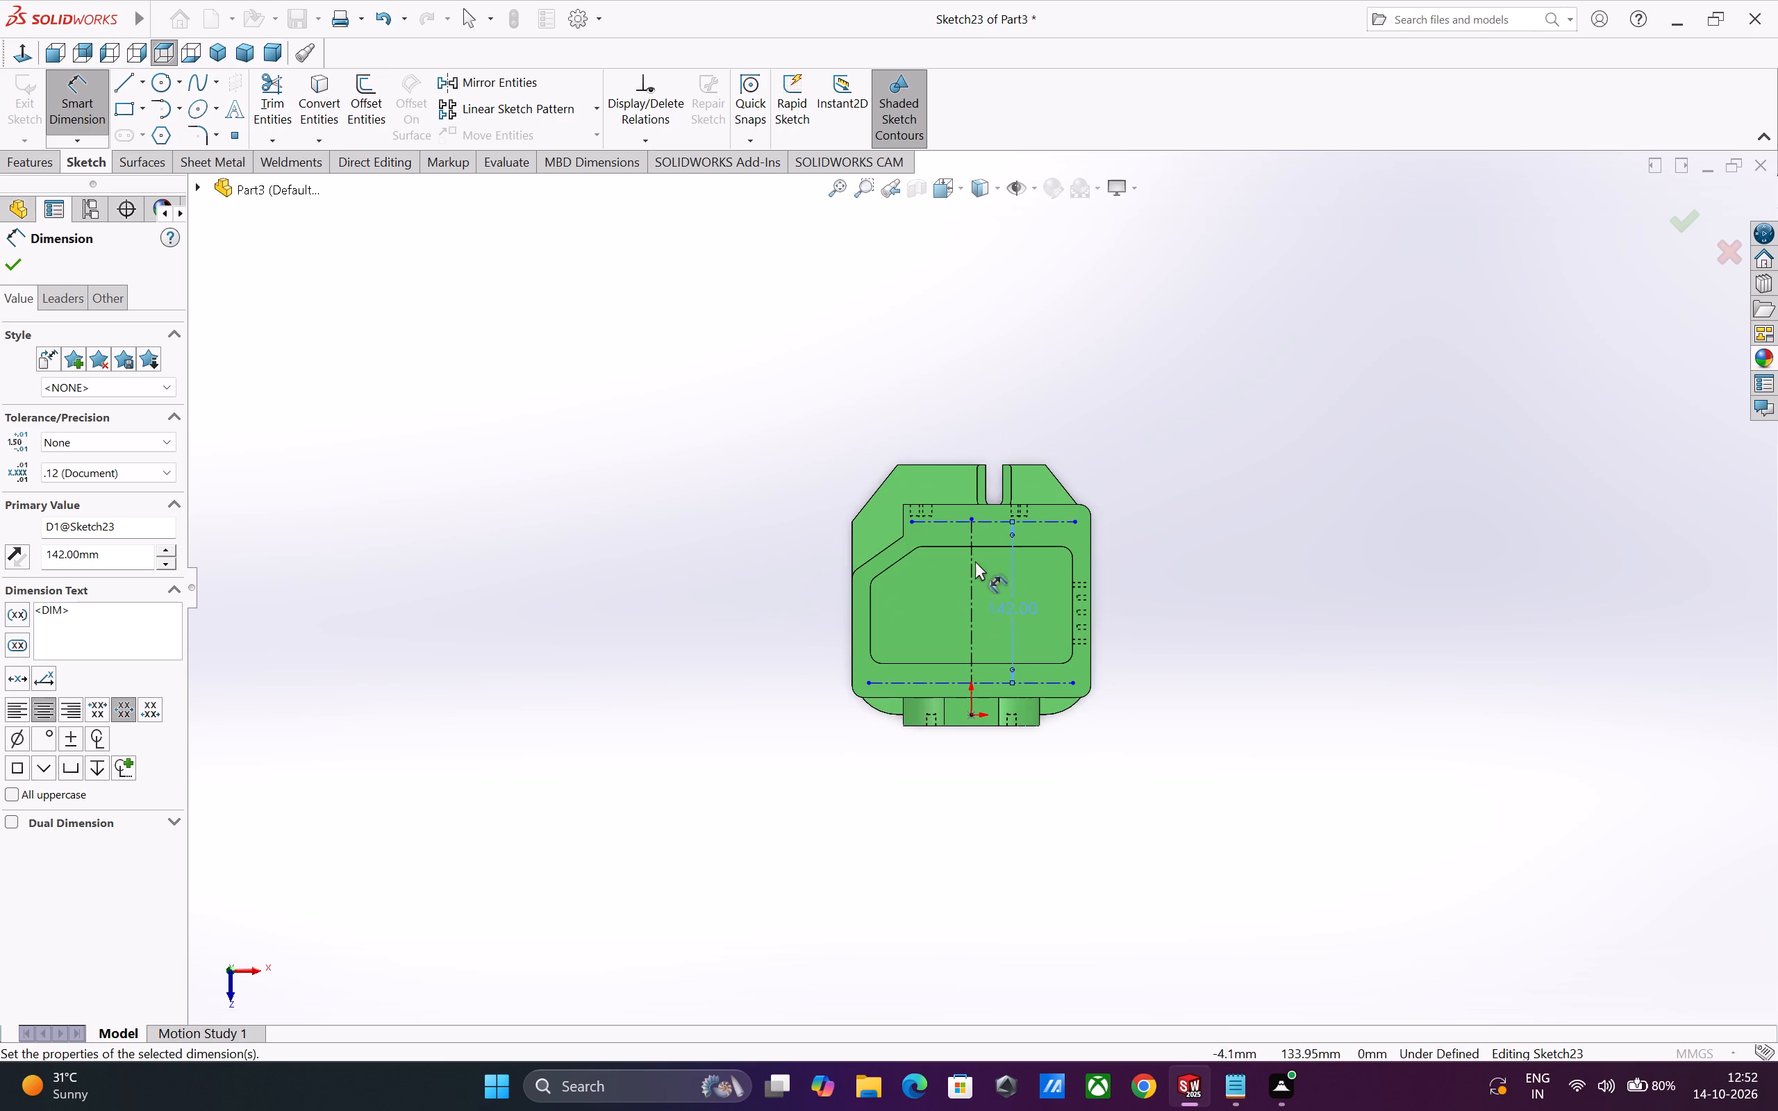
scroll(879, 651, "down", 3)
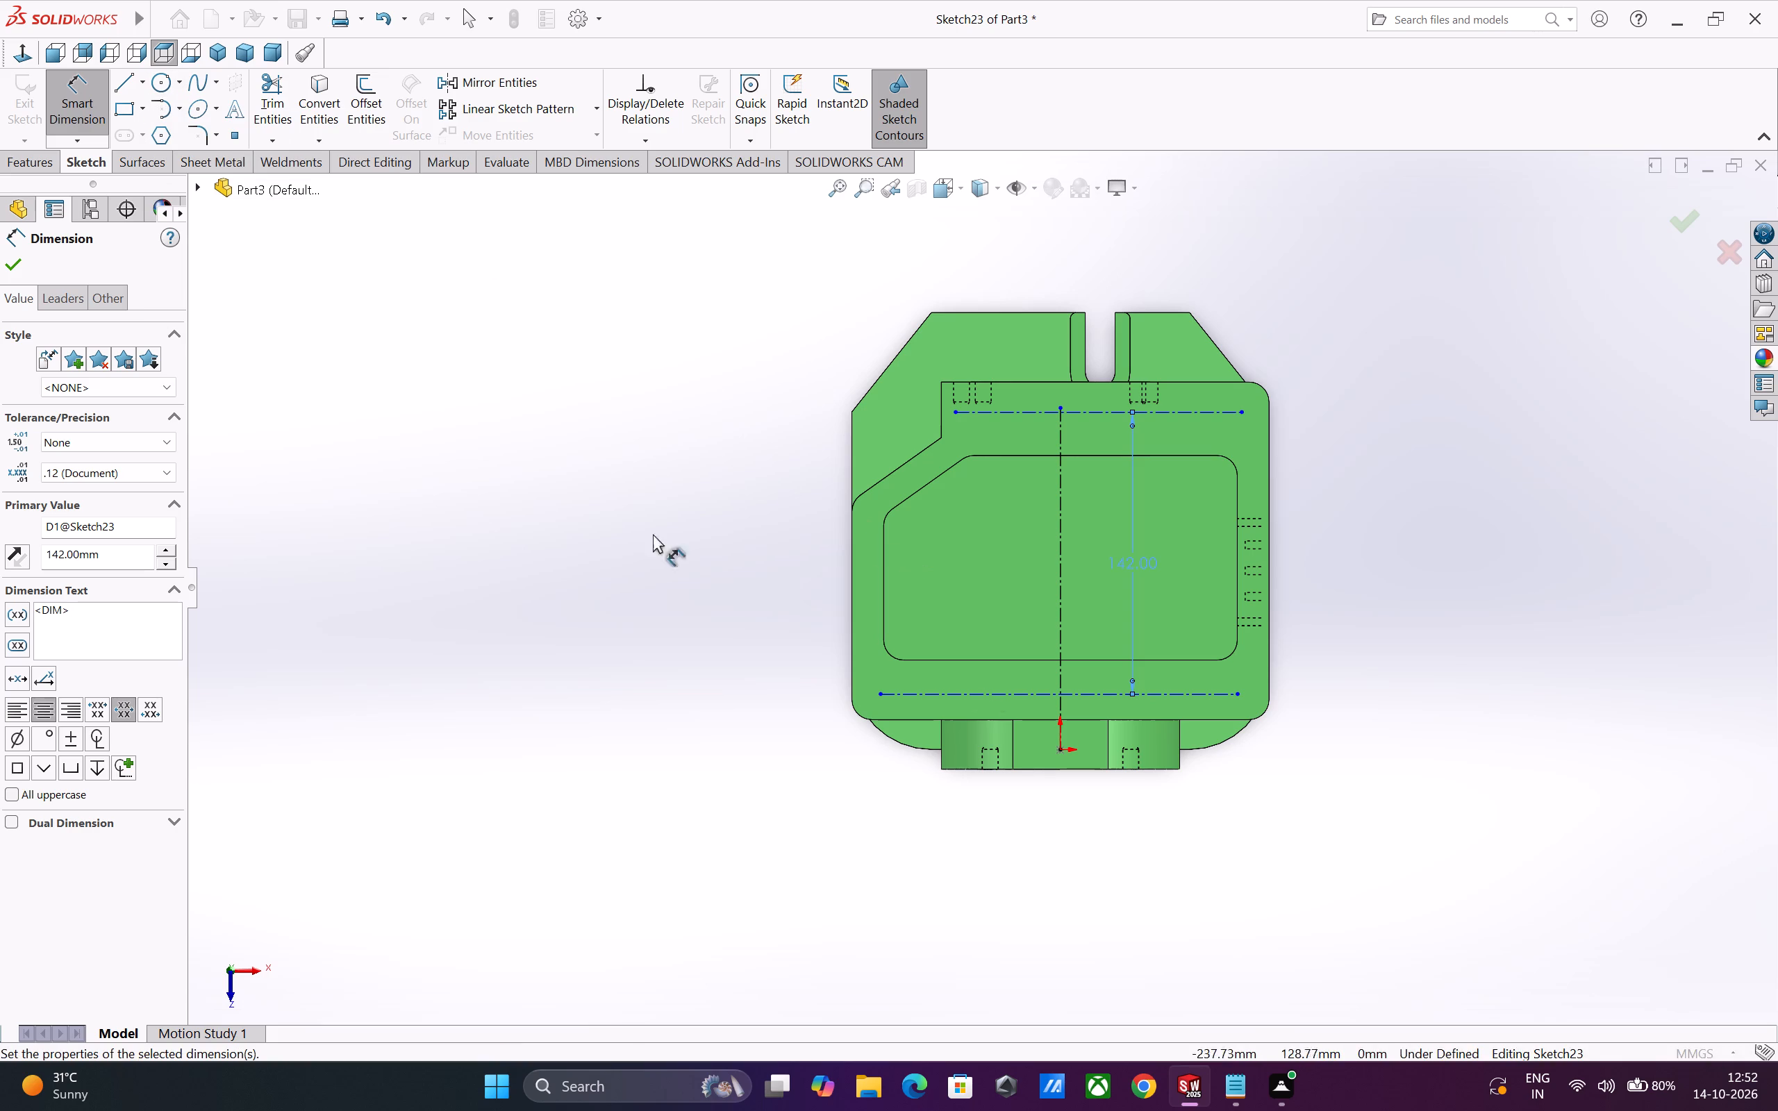
Dimension the front horizontal centerline 16 mm from the front edge of the flange opening.
left_click(986, 693)
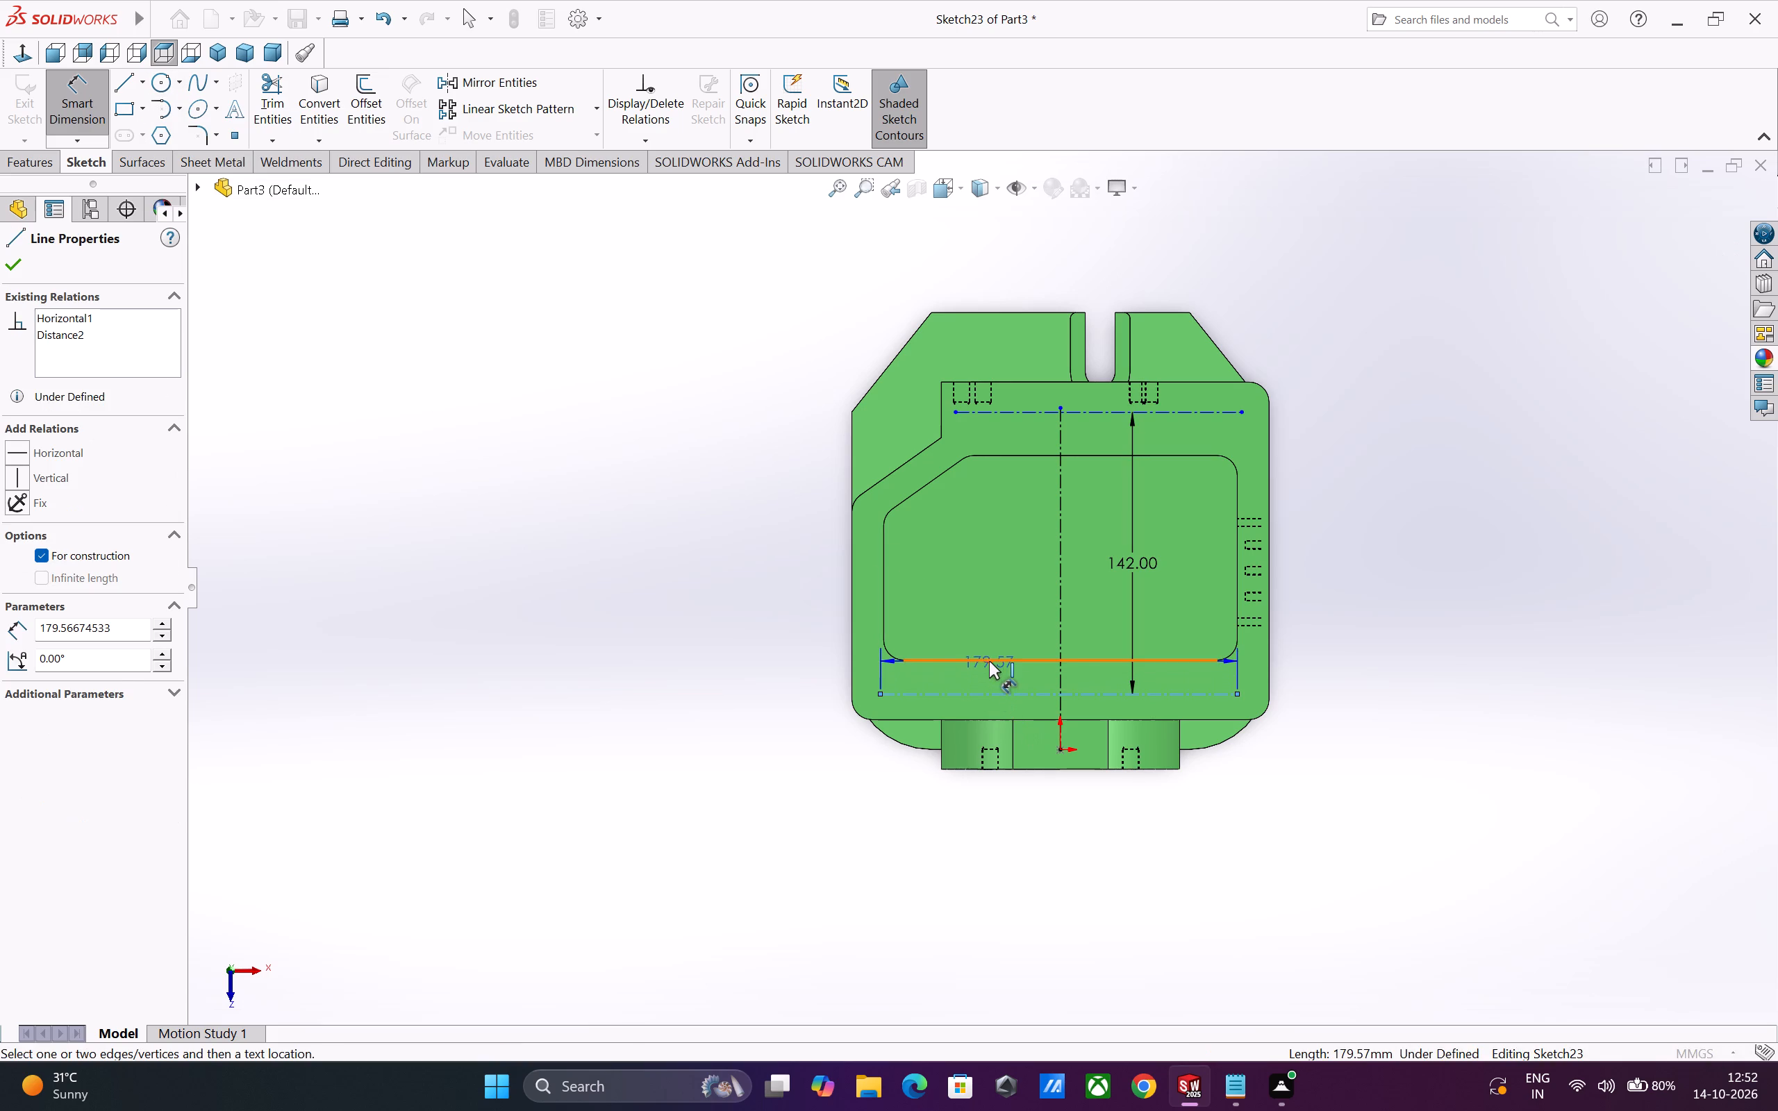
left_click(989, 661)
left_click(986, 672)
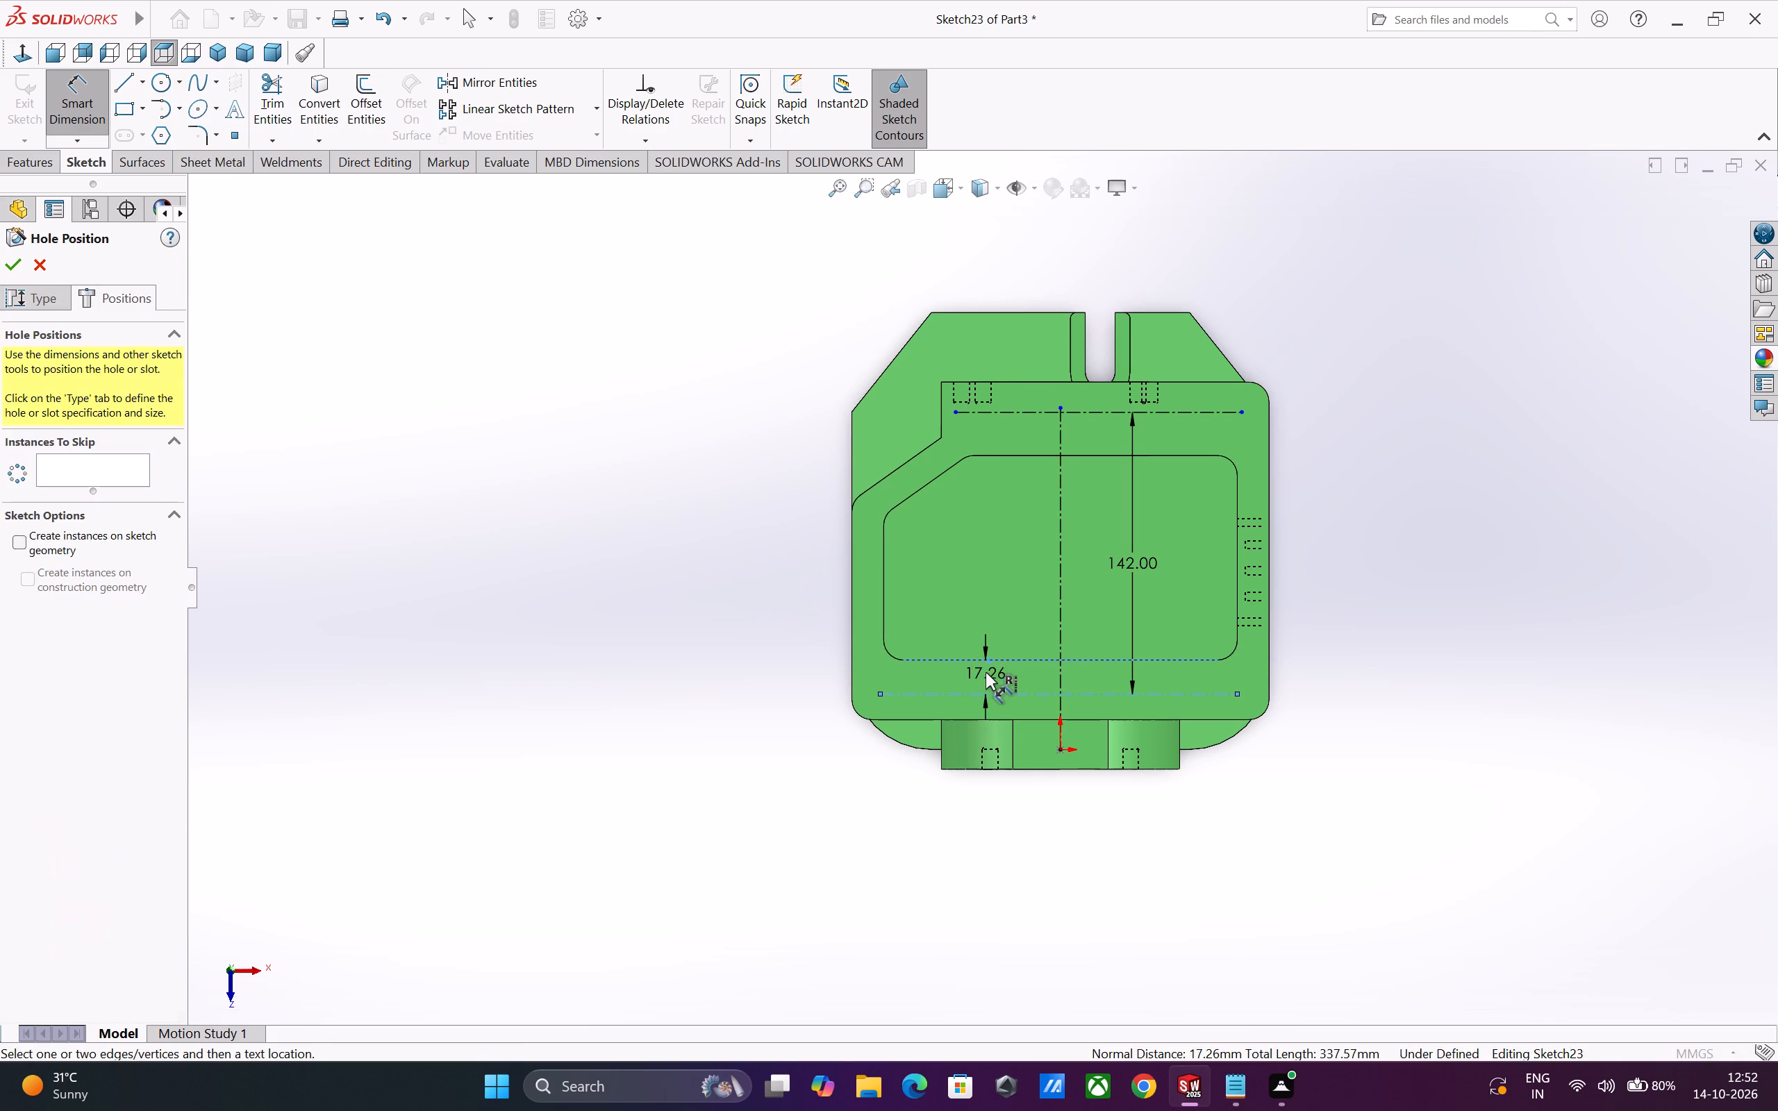
key("1")
key("6")
key("Return")
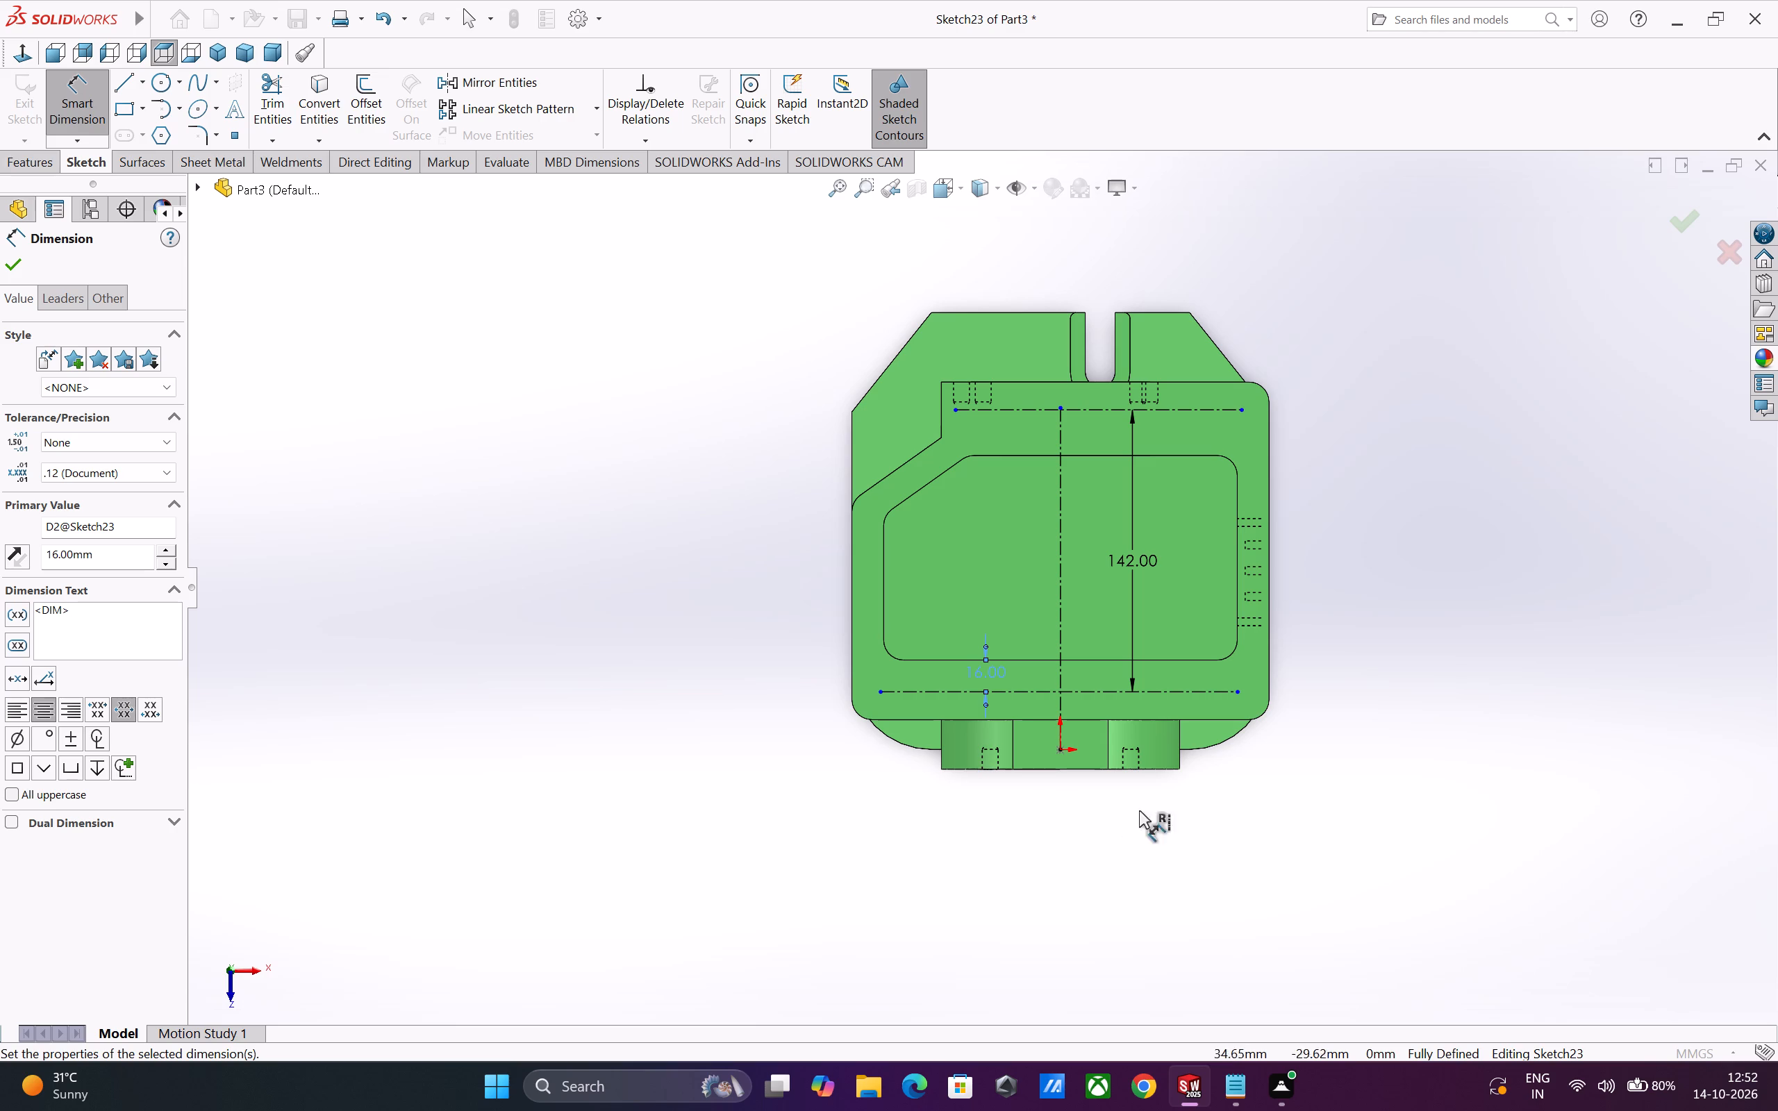
Place four hole points on the front centerline, about 79 and 23 mm left and 26 and 80 mm right of the vertical centerline.
left_click(232, 140)
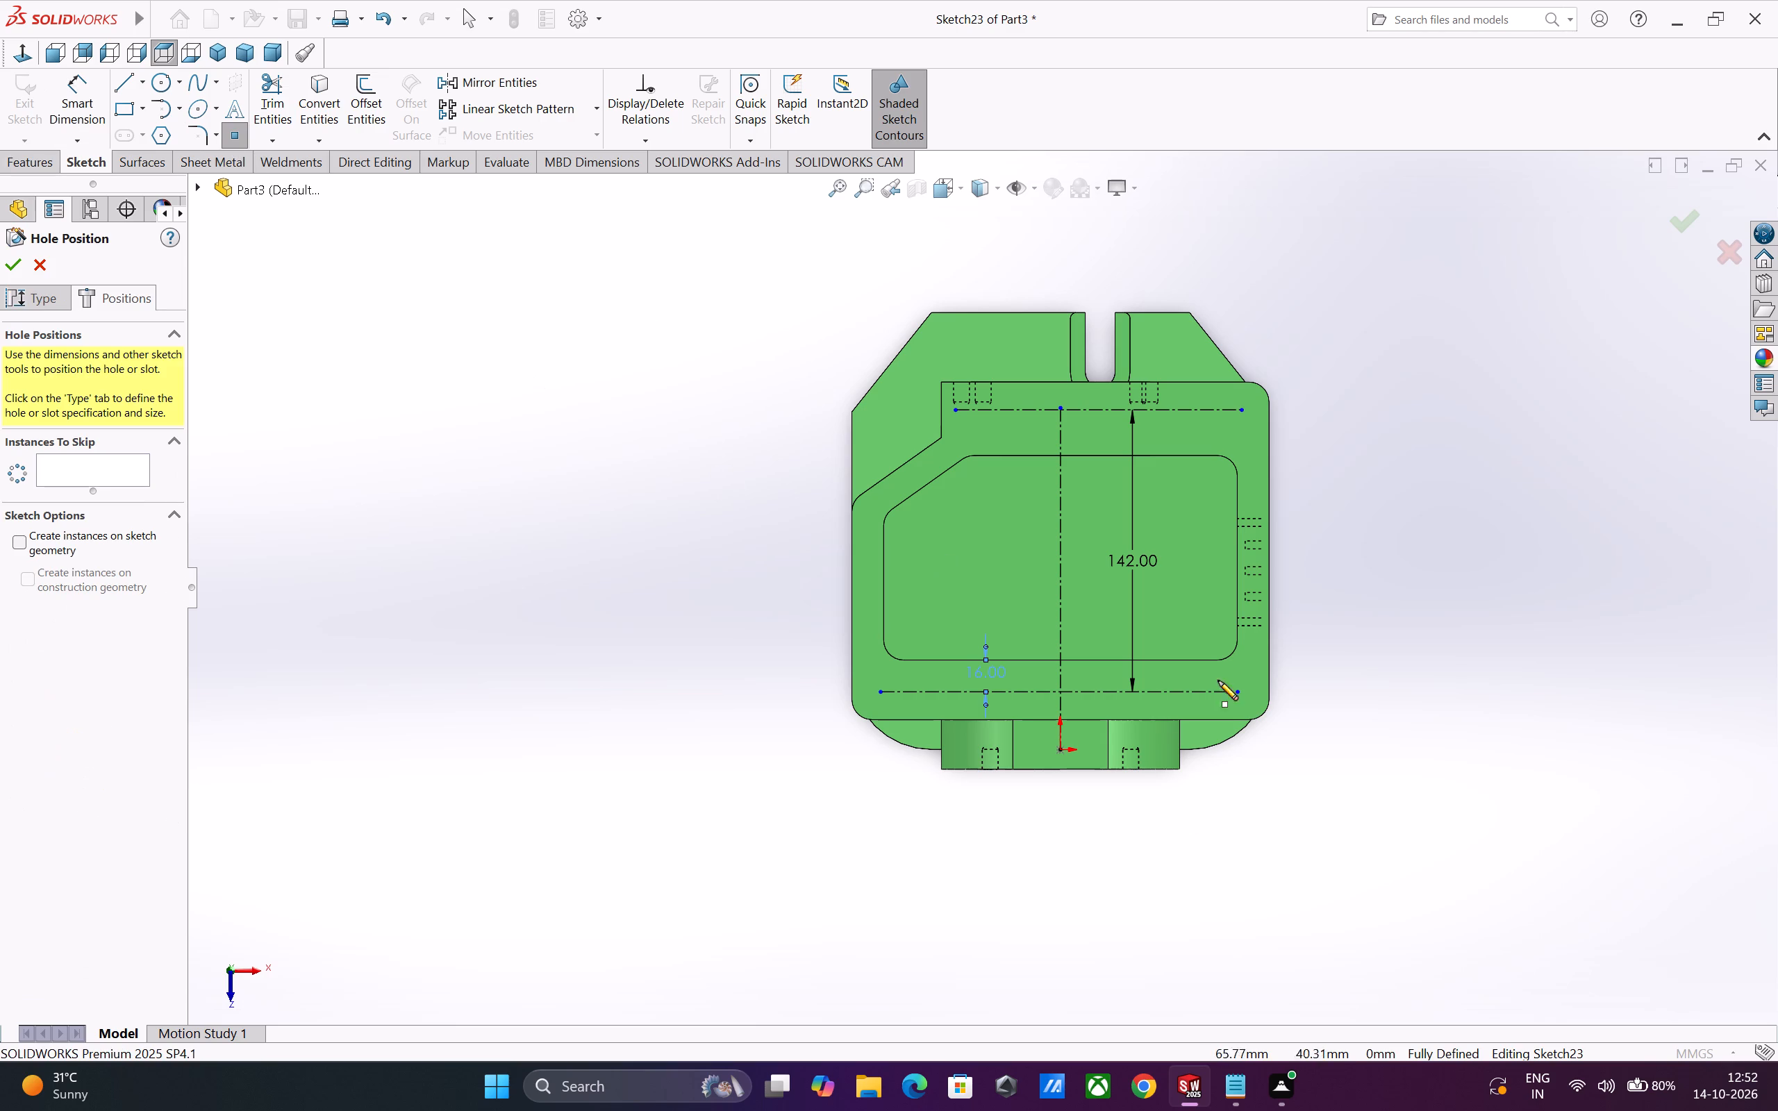
scroll(1024, 690, "down", 1)
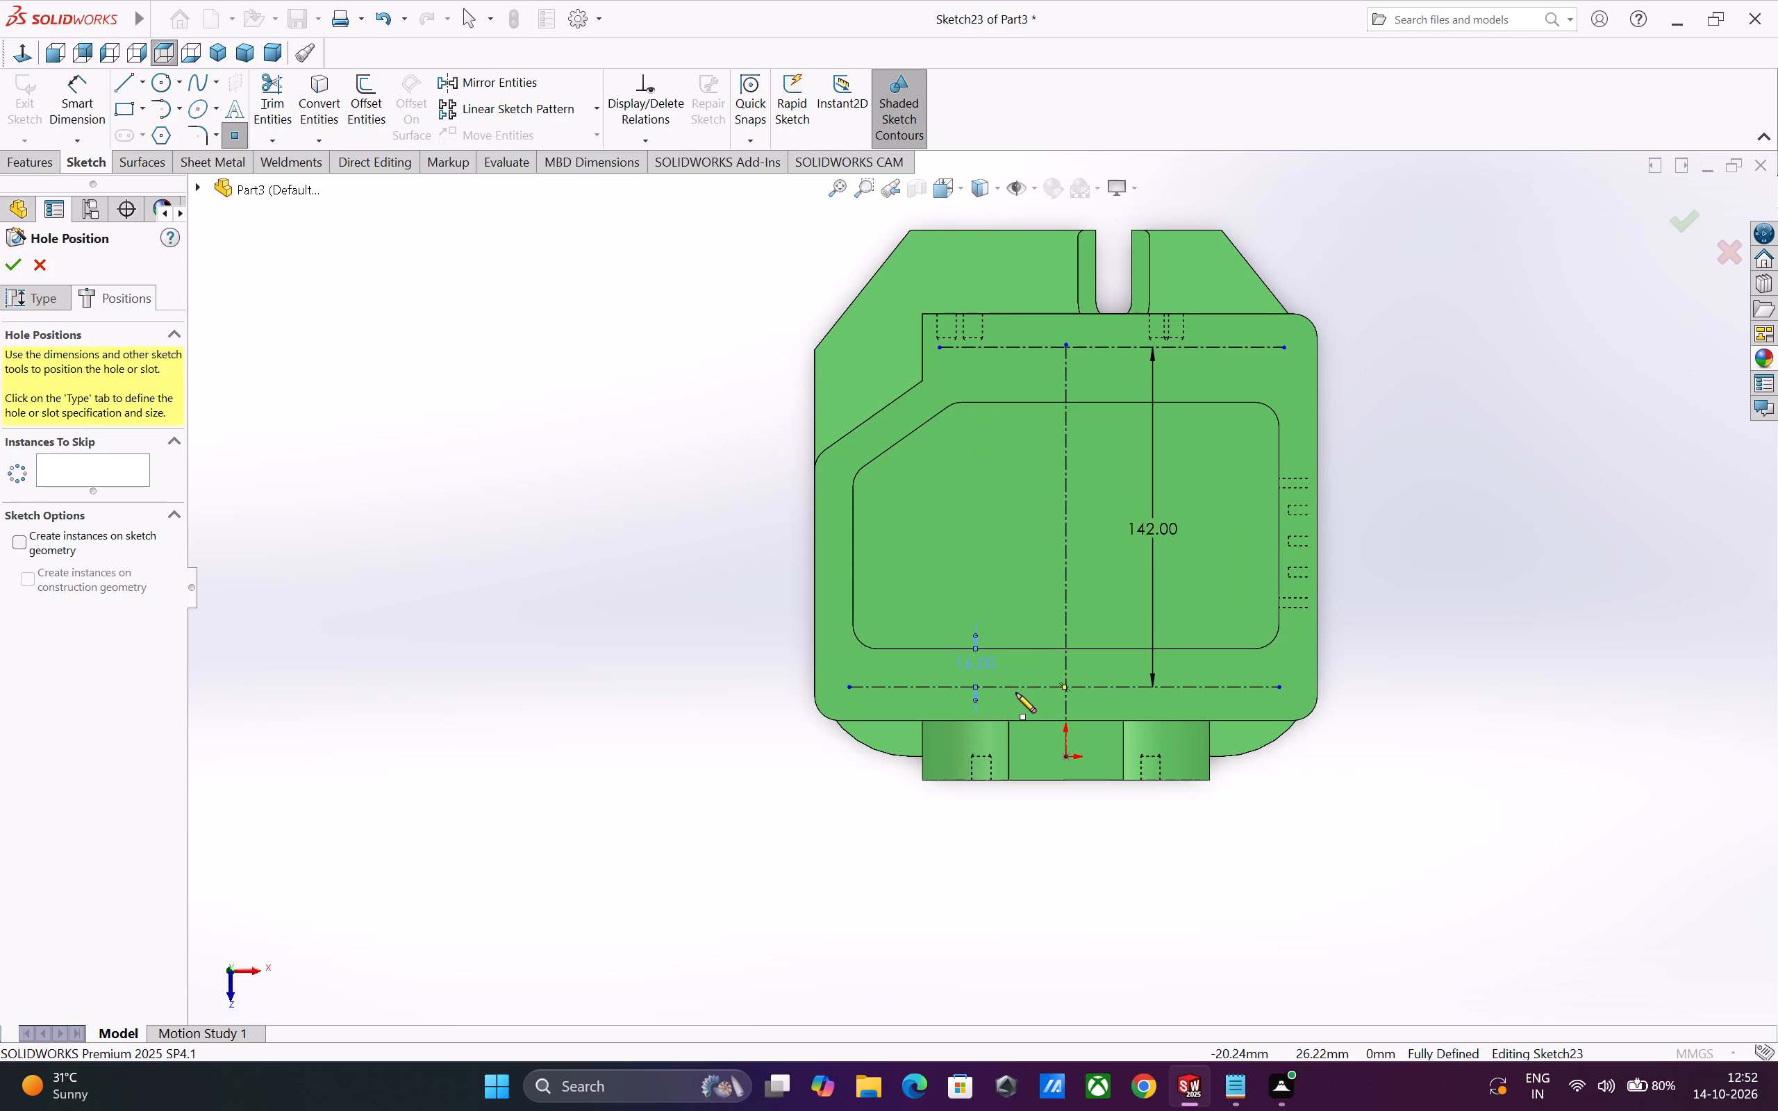
left_click(1010, 688)
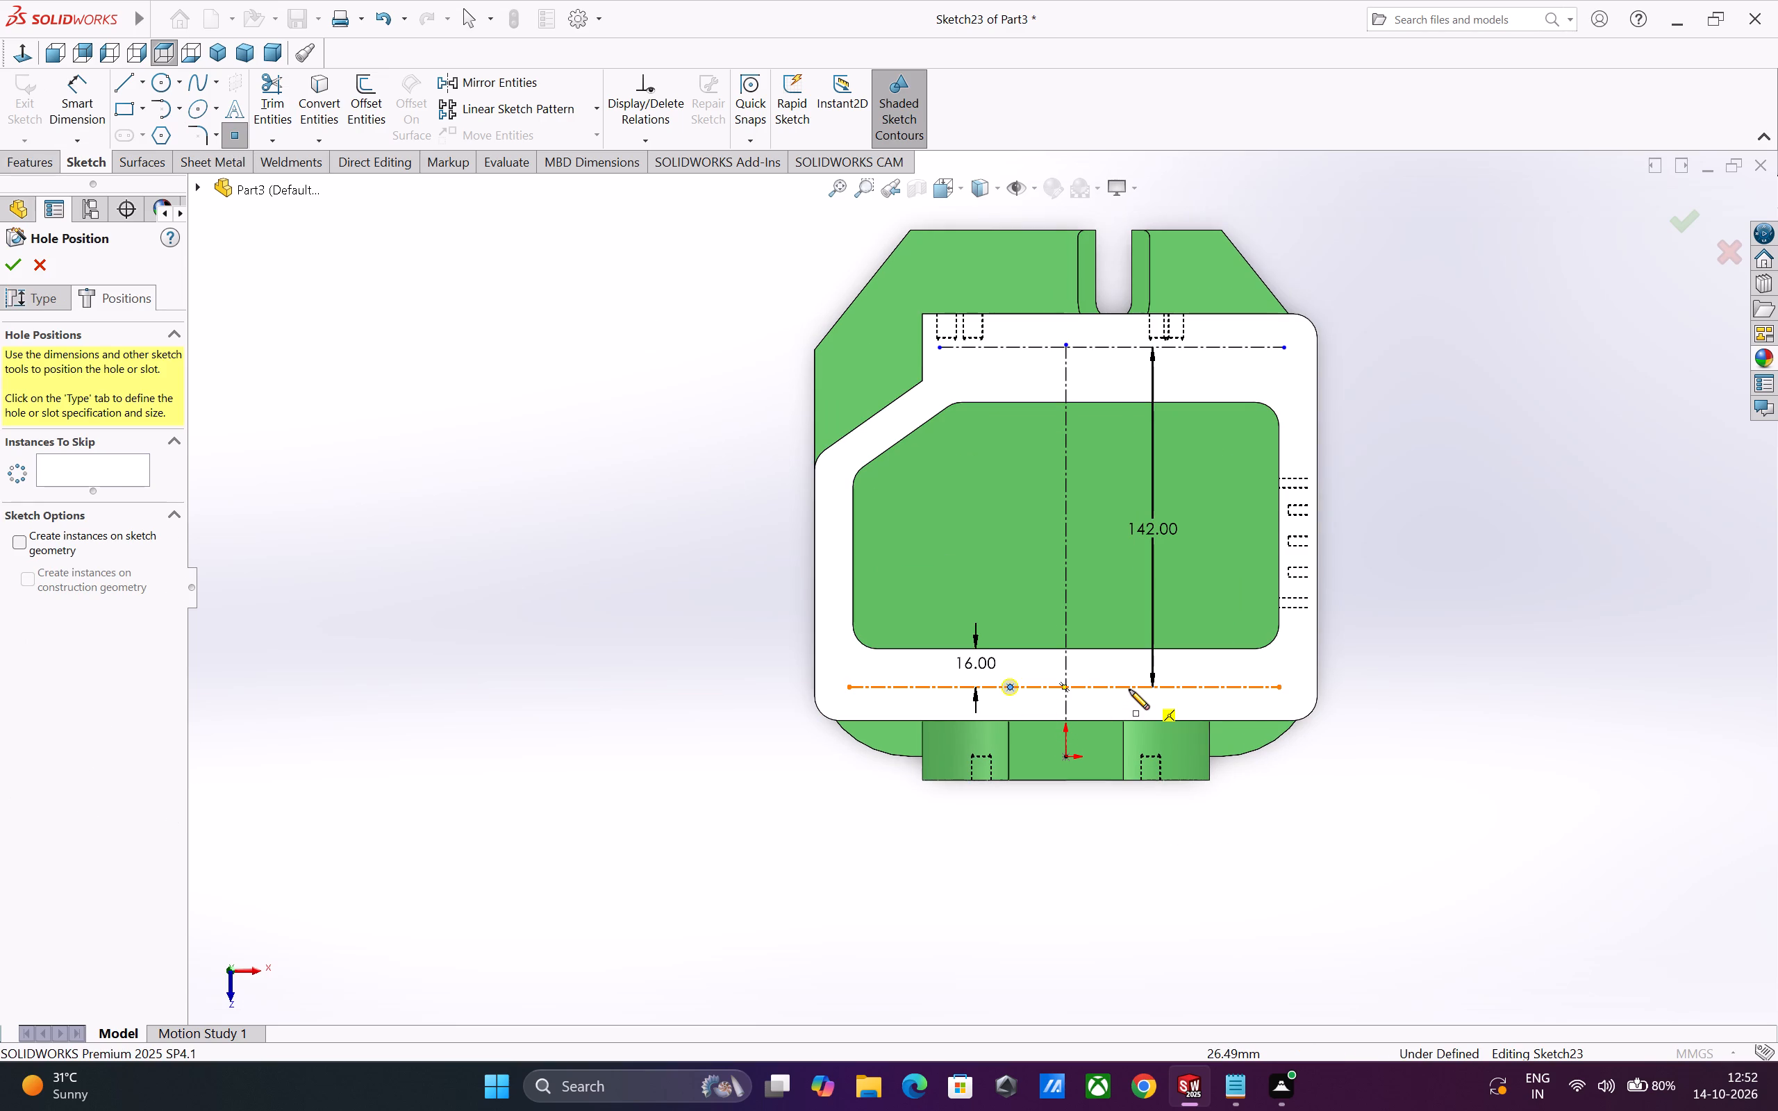
left_click(1129, 688)
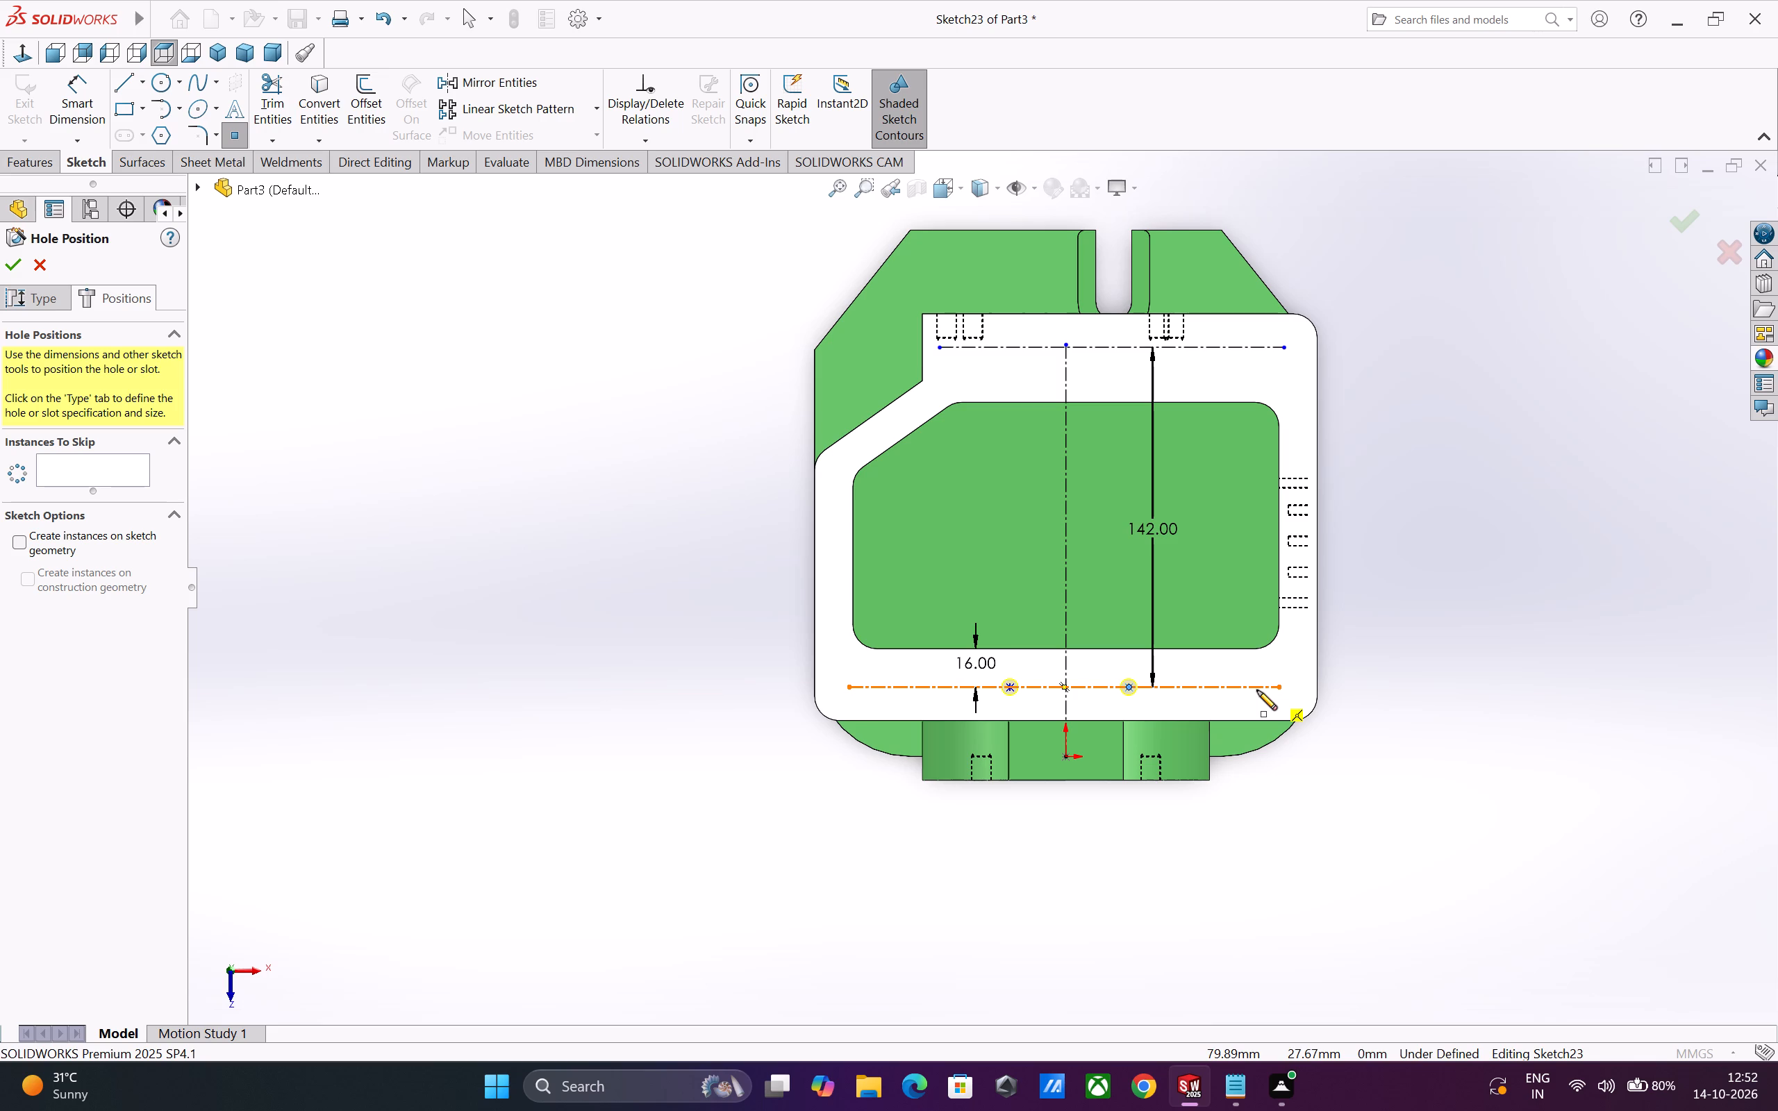
left_click(1257, 690)
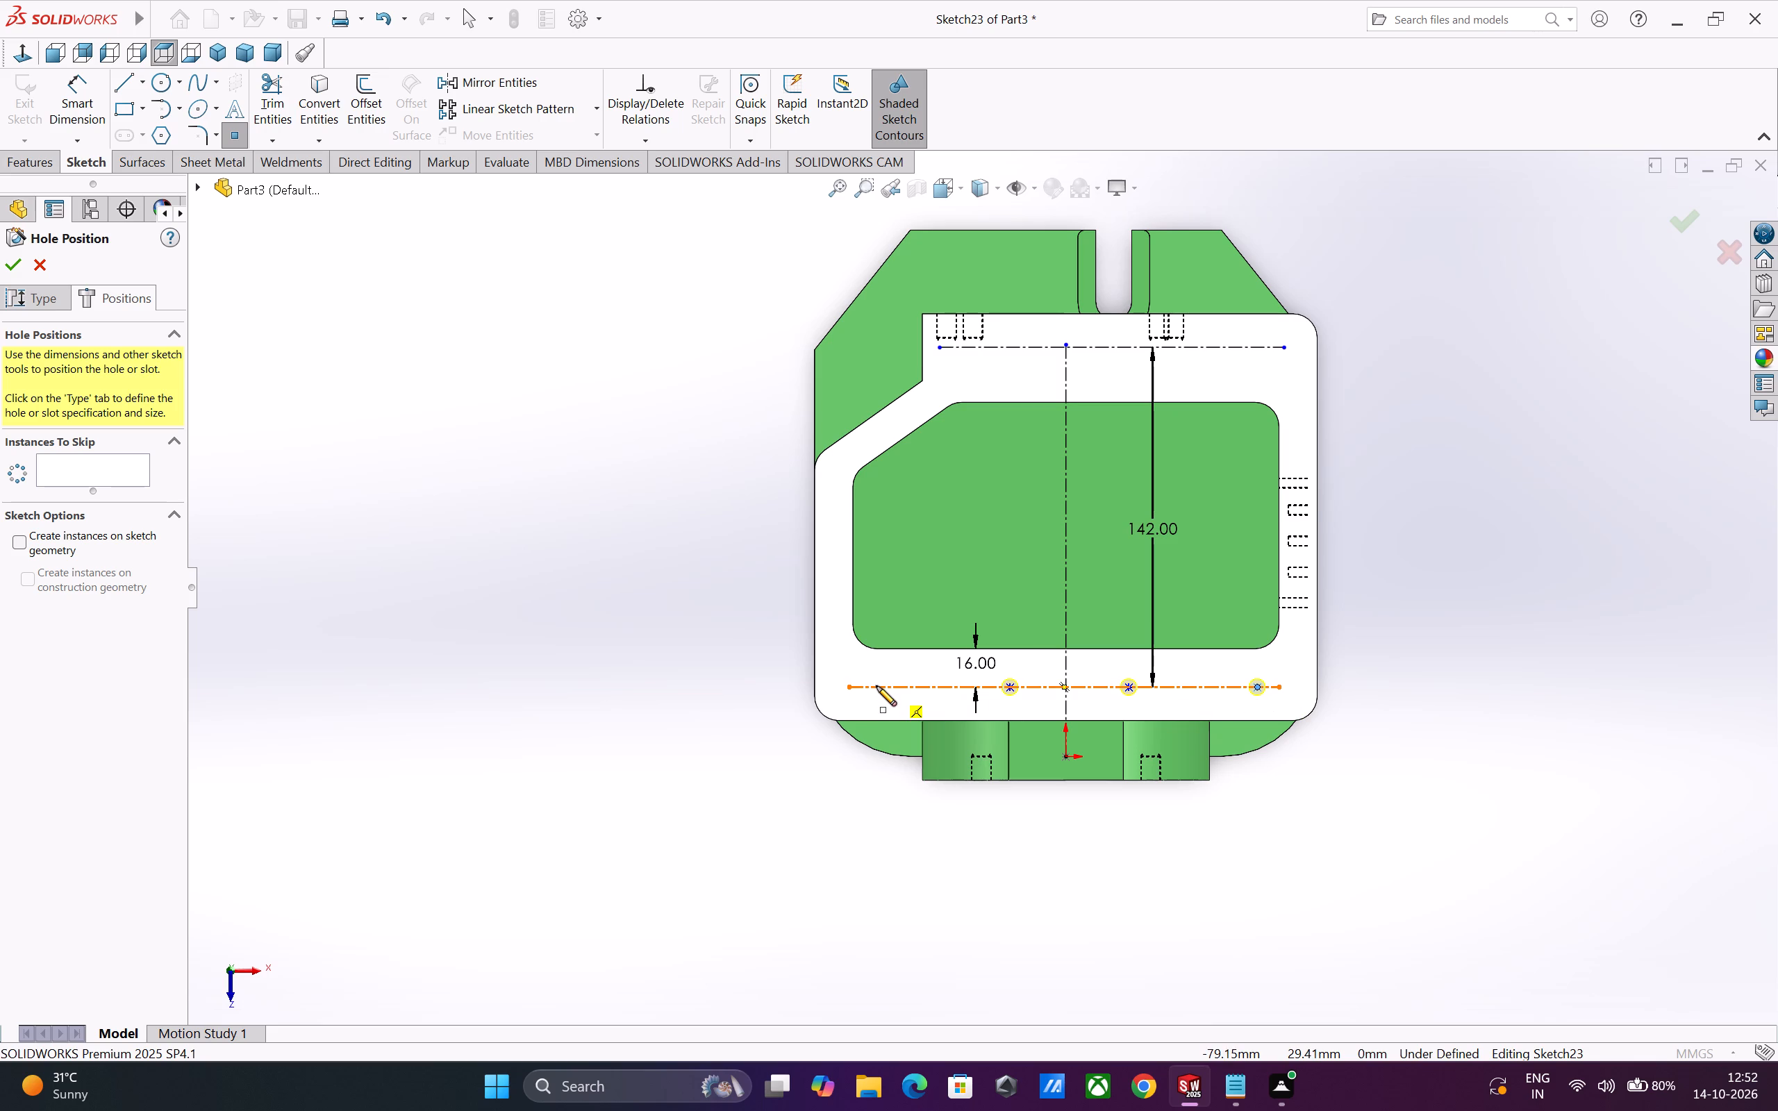
left_click(876, 686)
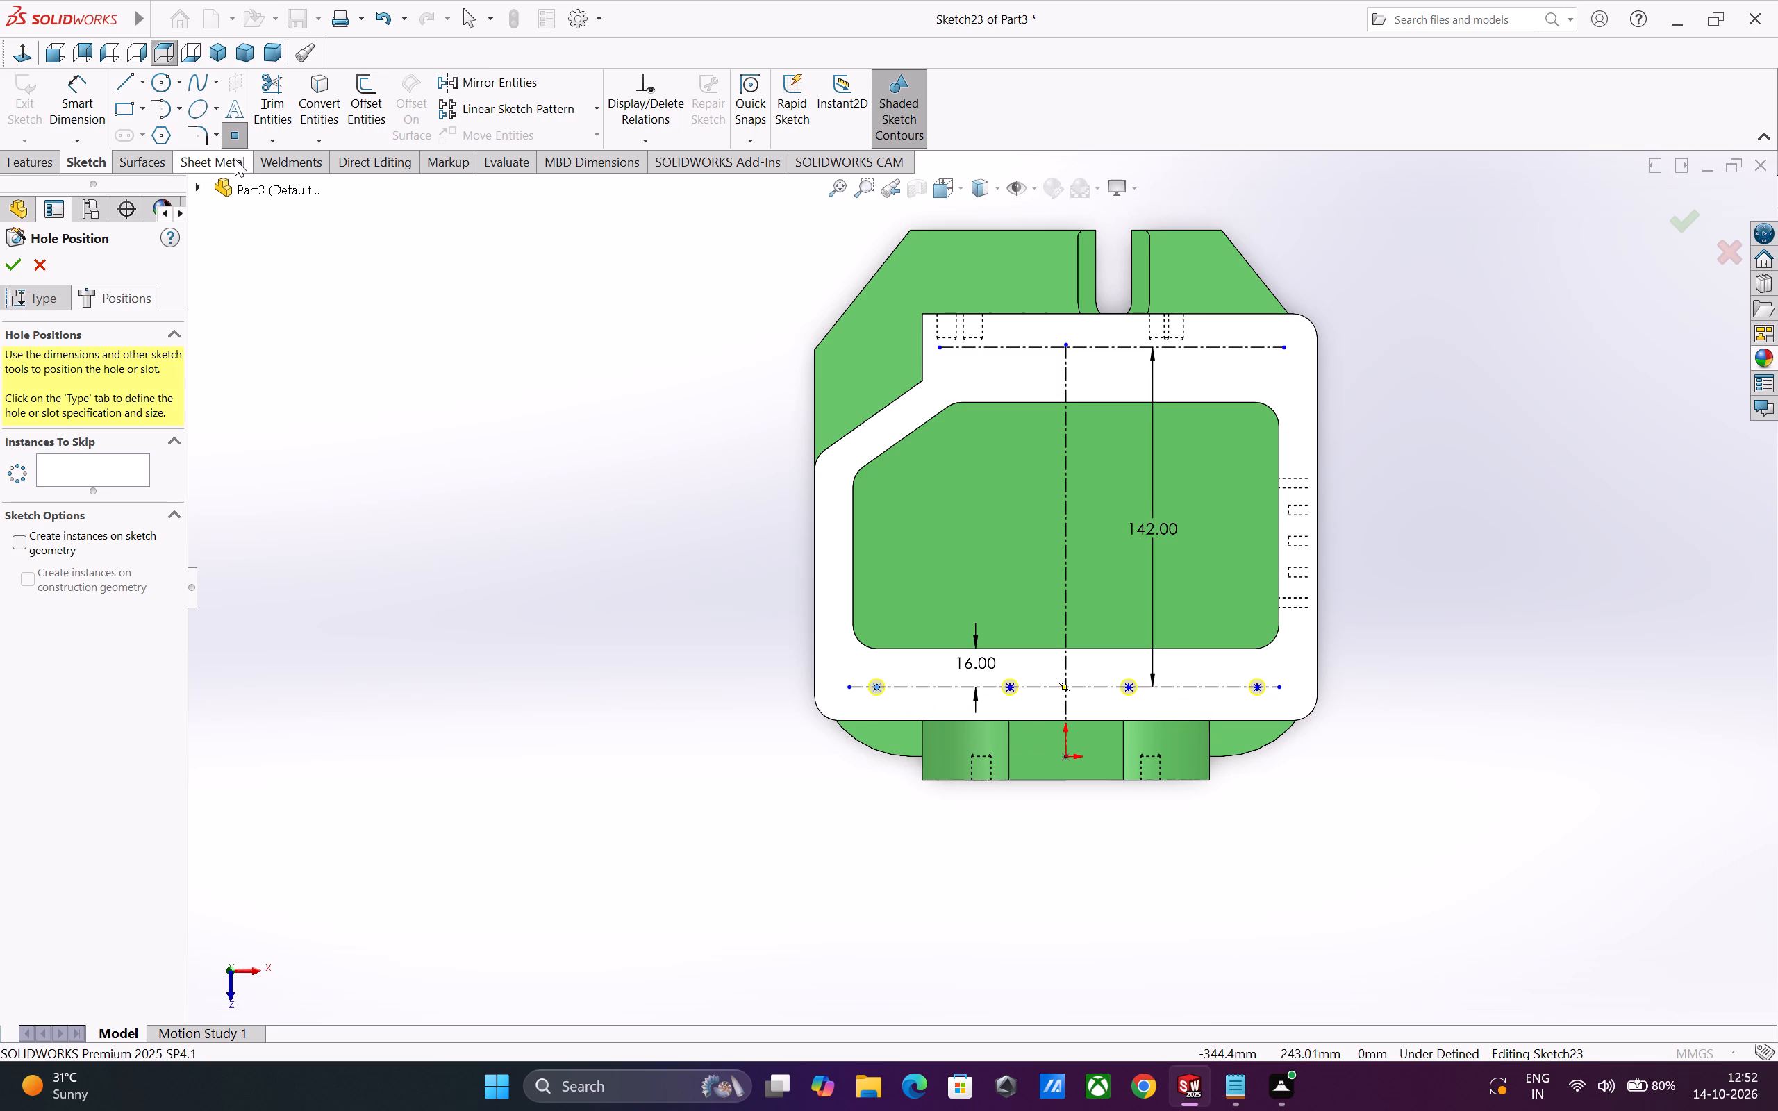
left_click(235, 140)
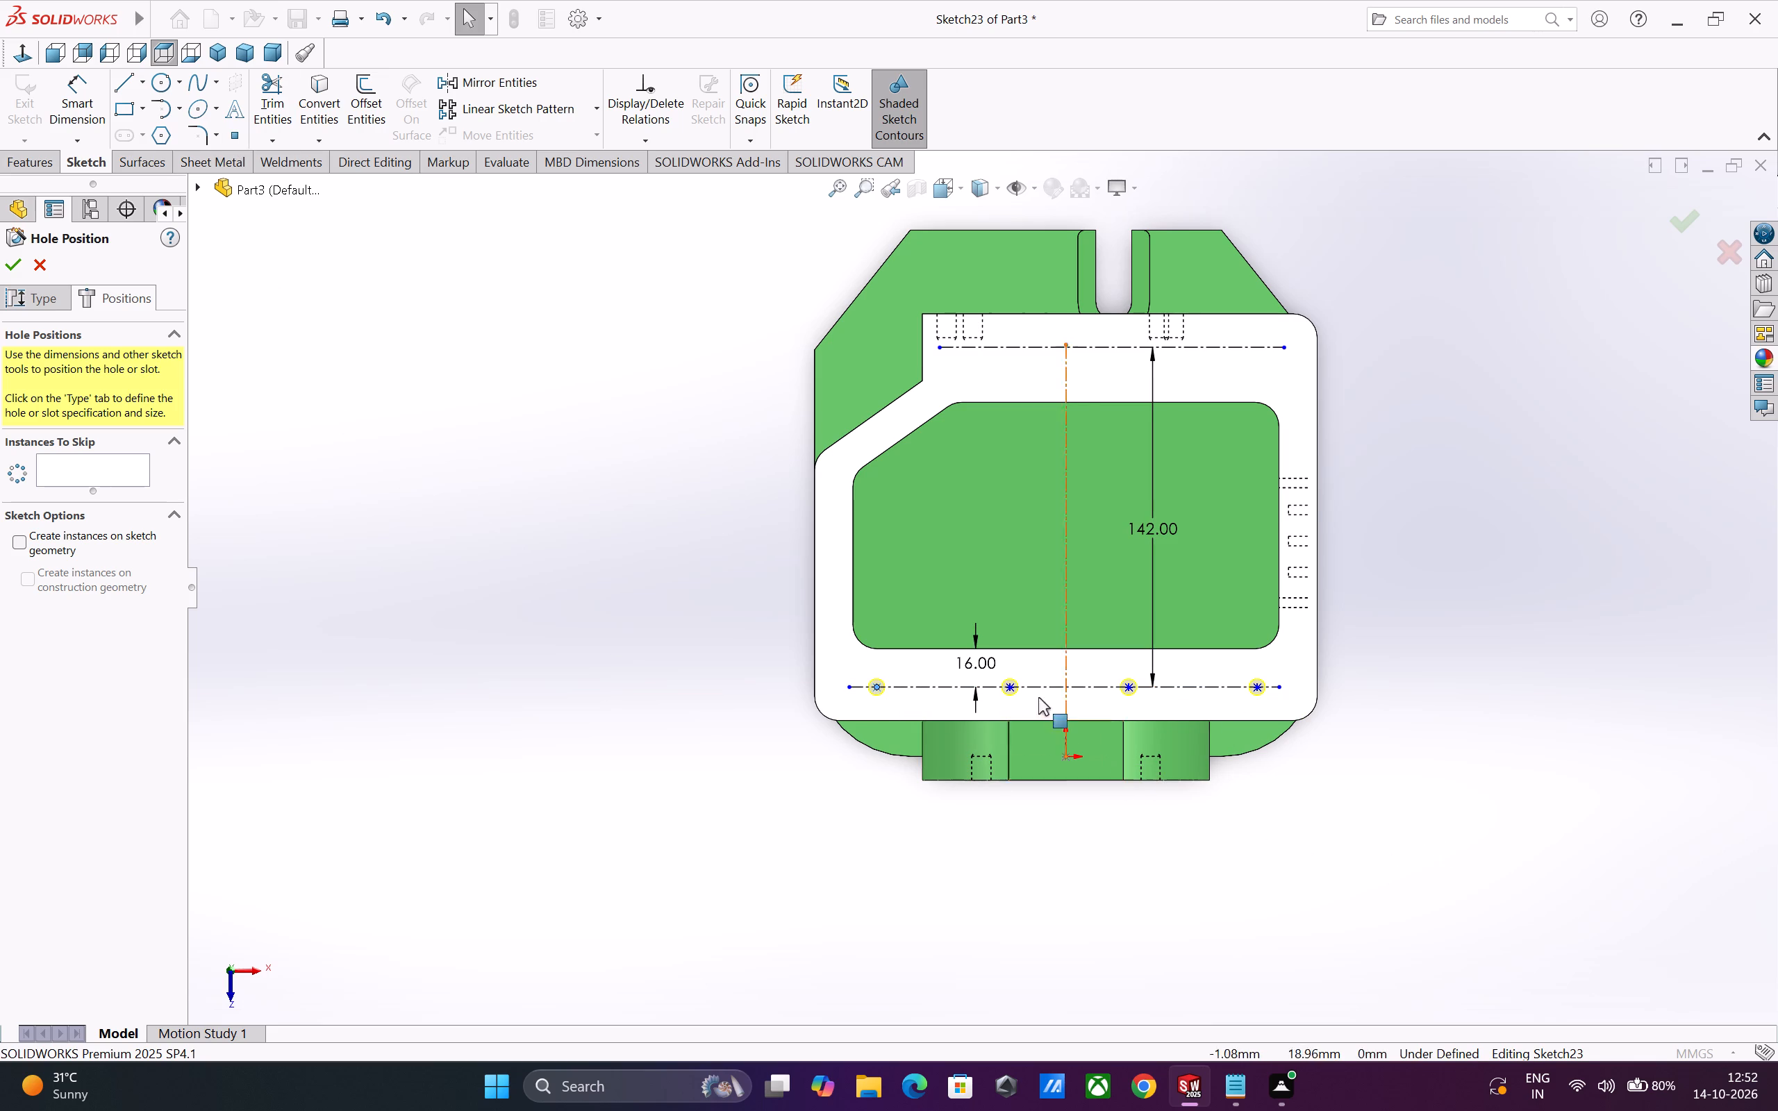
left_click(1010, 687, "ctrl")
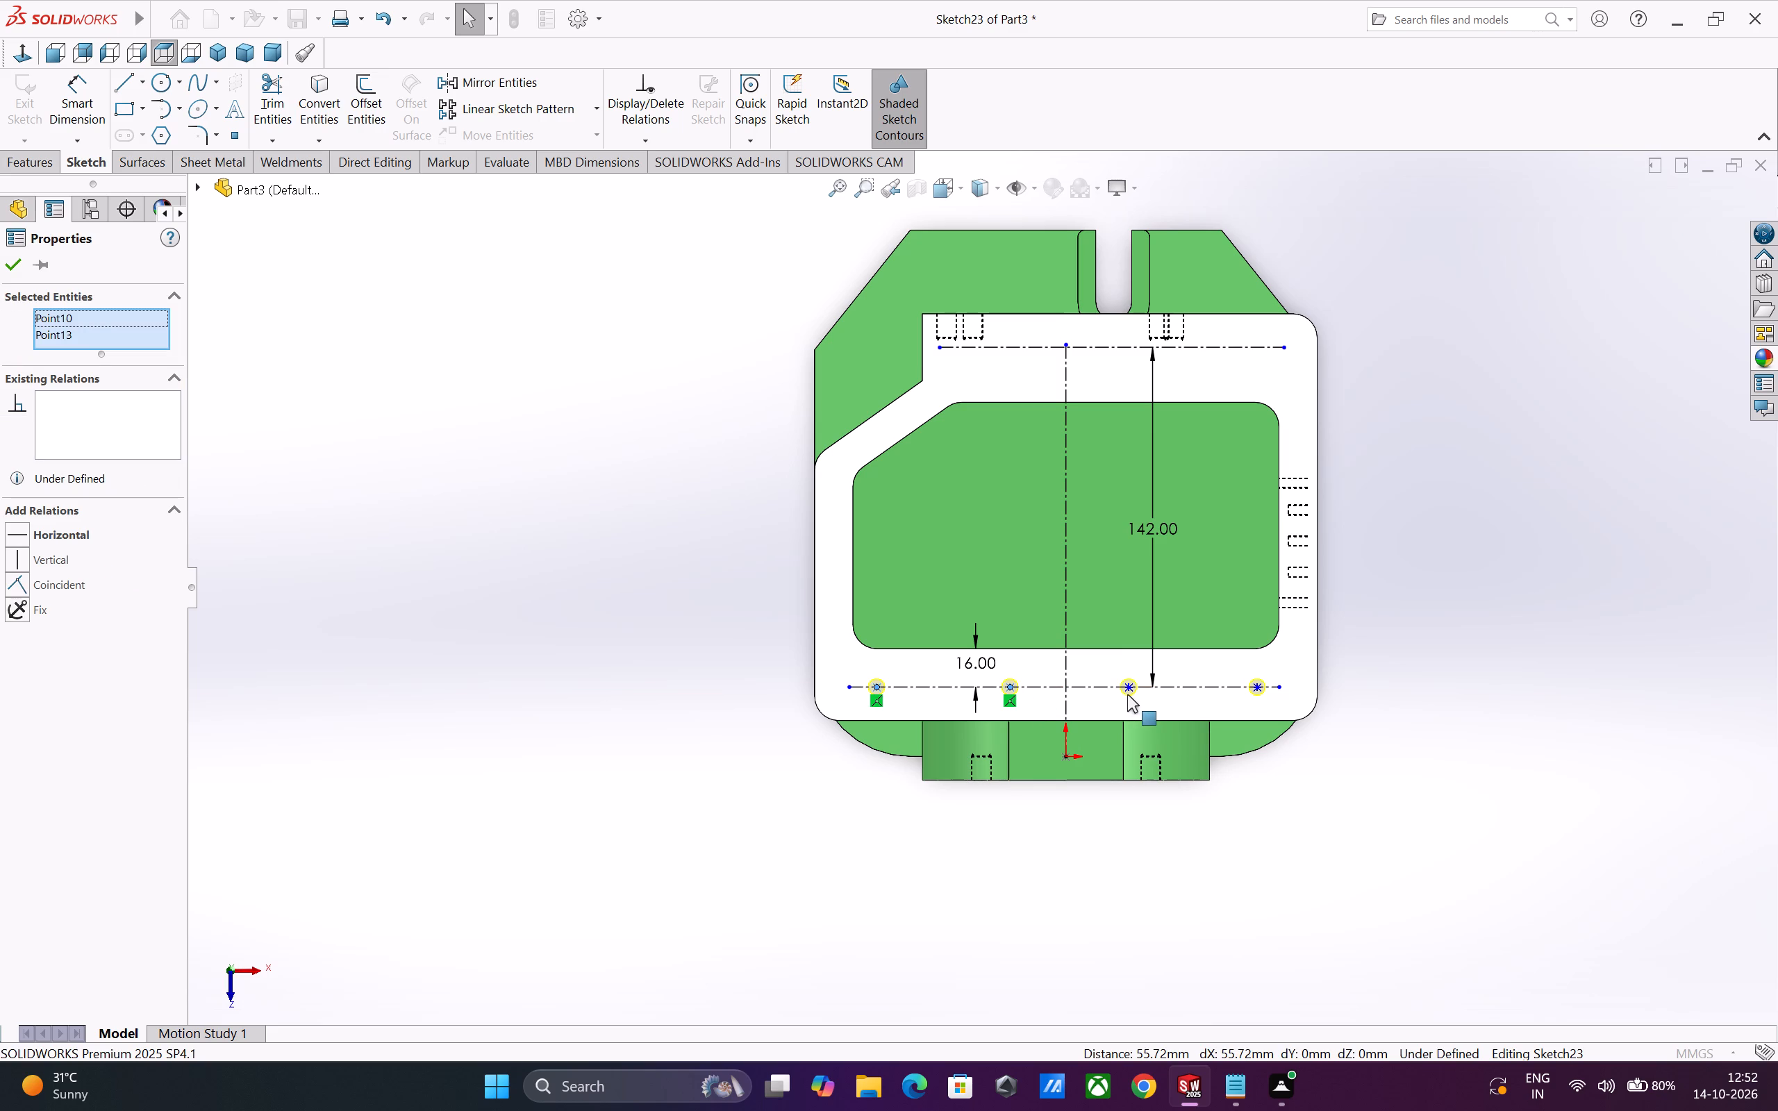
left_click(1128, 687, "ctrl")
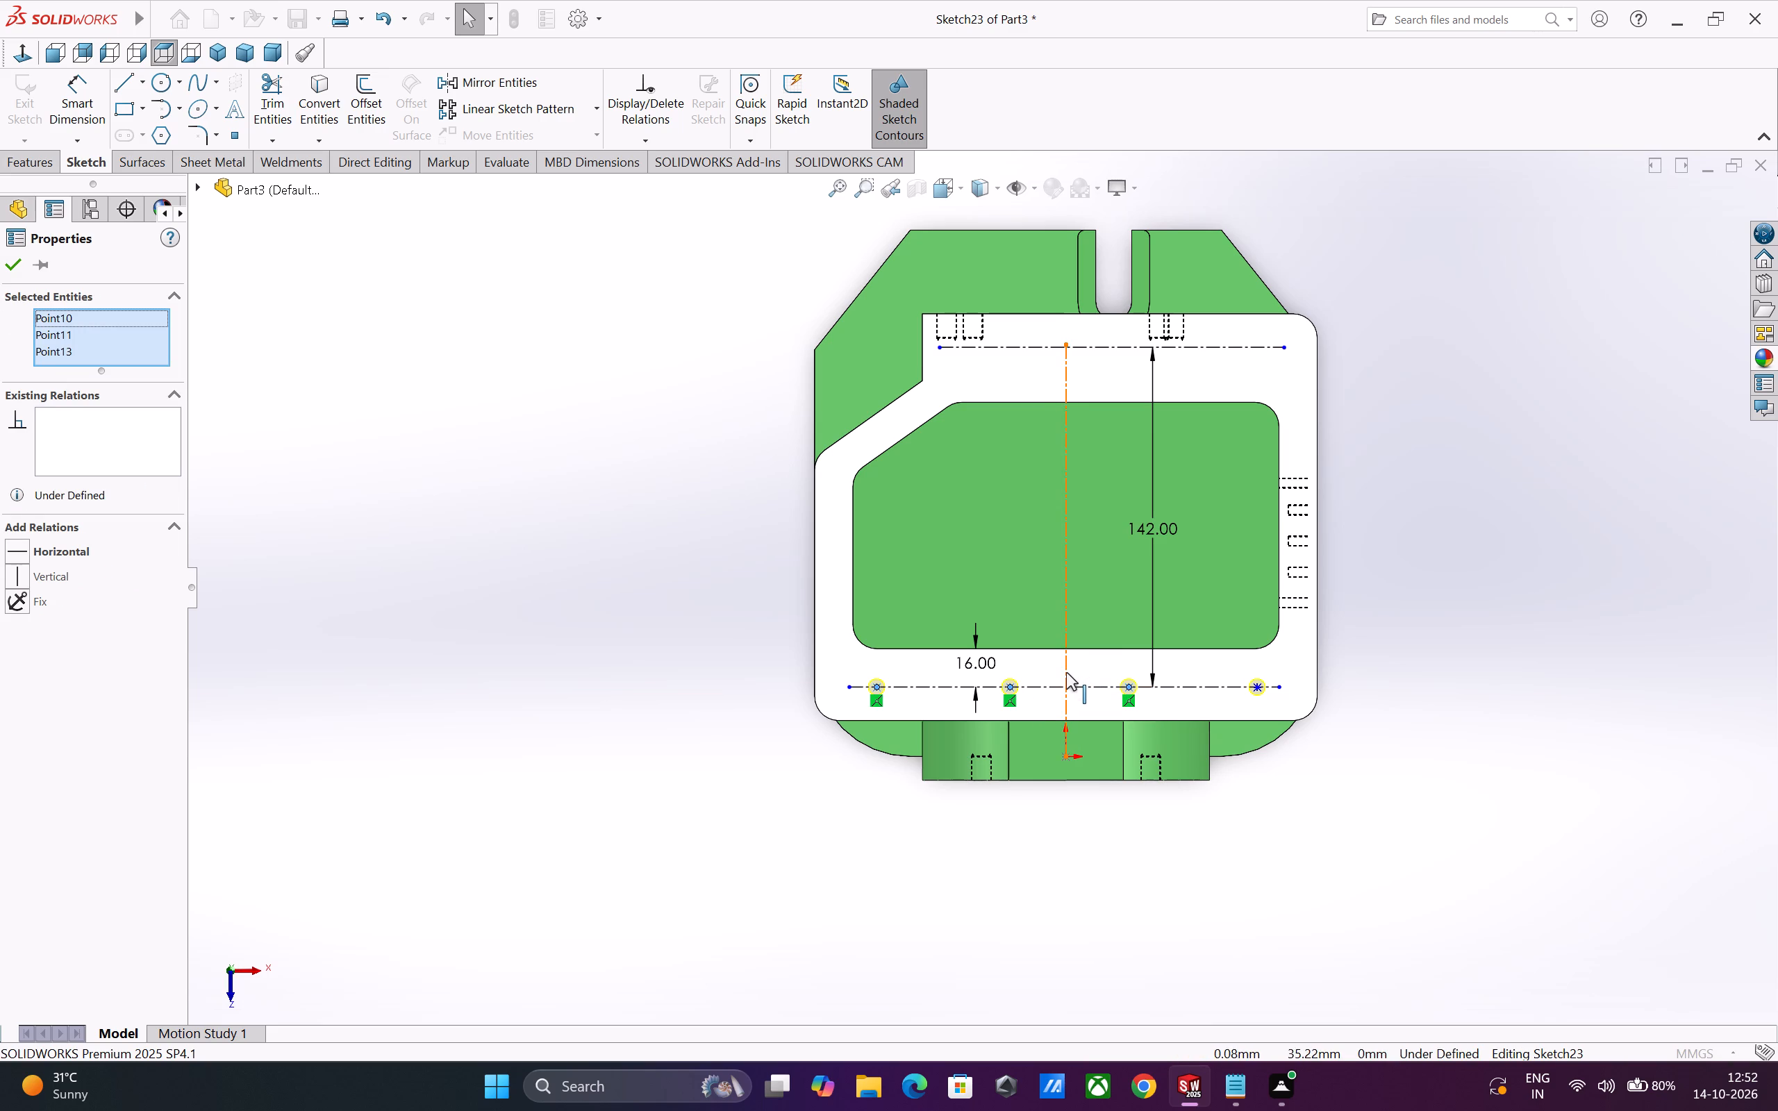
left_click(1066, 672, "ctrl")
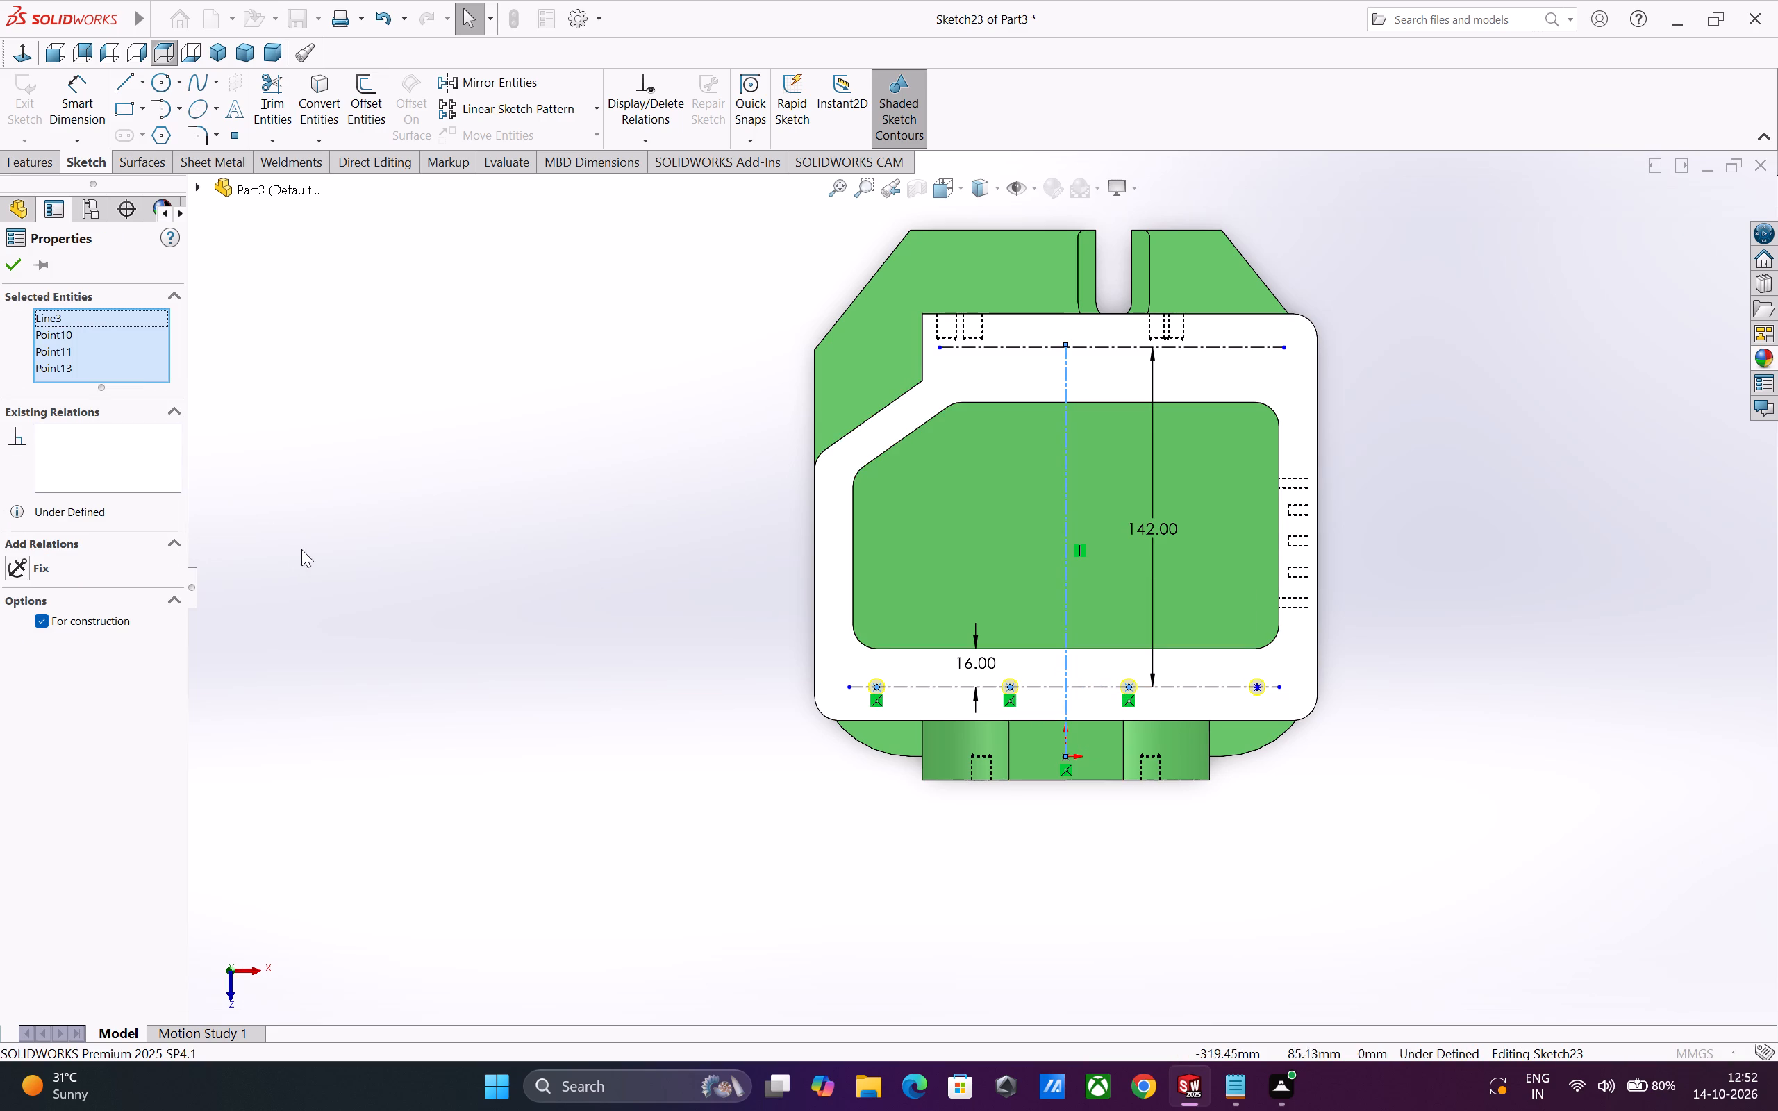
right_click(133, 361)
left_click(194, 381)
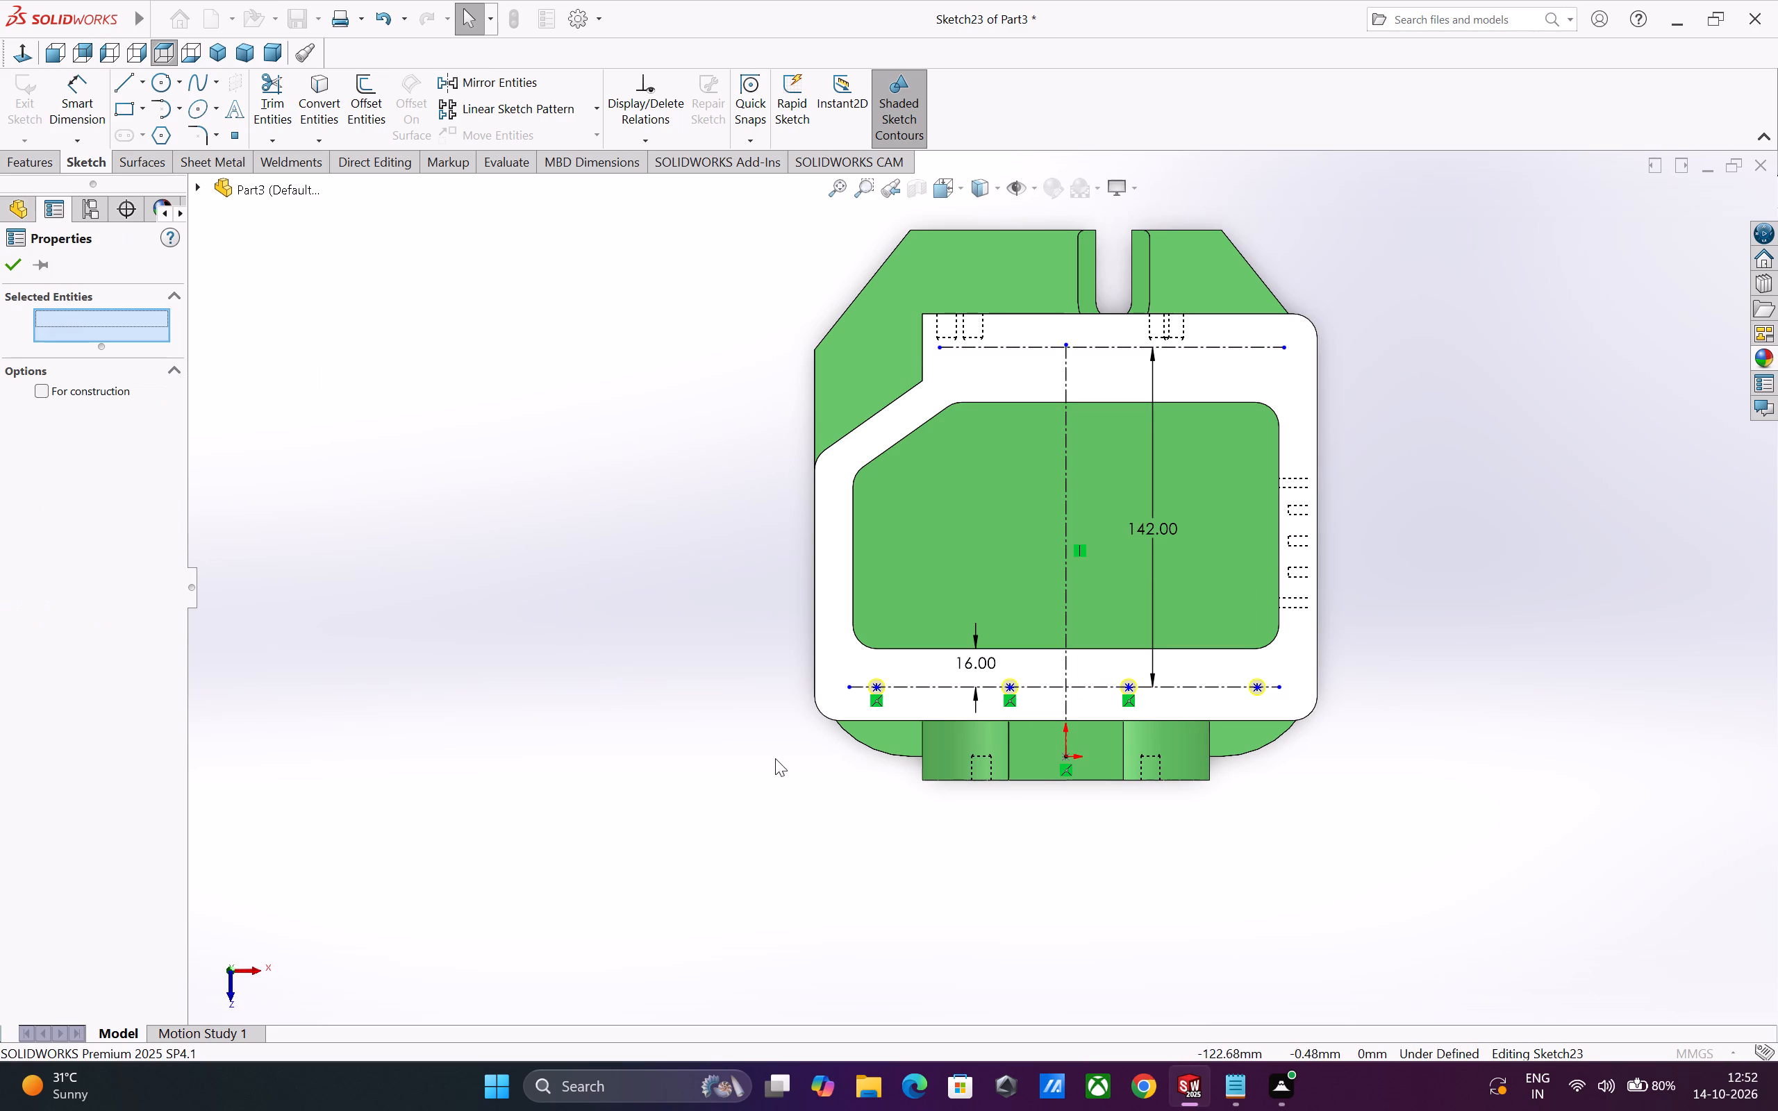
Make the two inner hole points on the front centerline symmetric about the vertical centerline.
scroll(1105, 688, "down", 5)
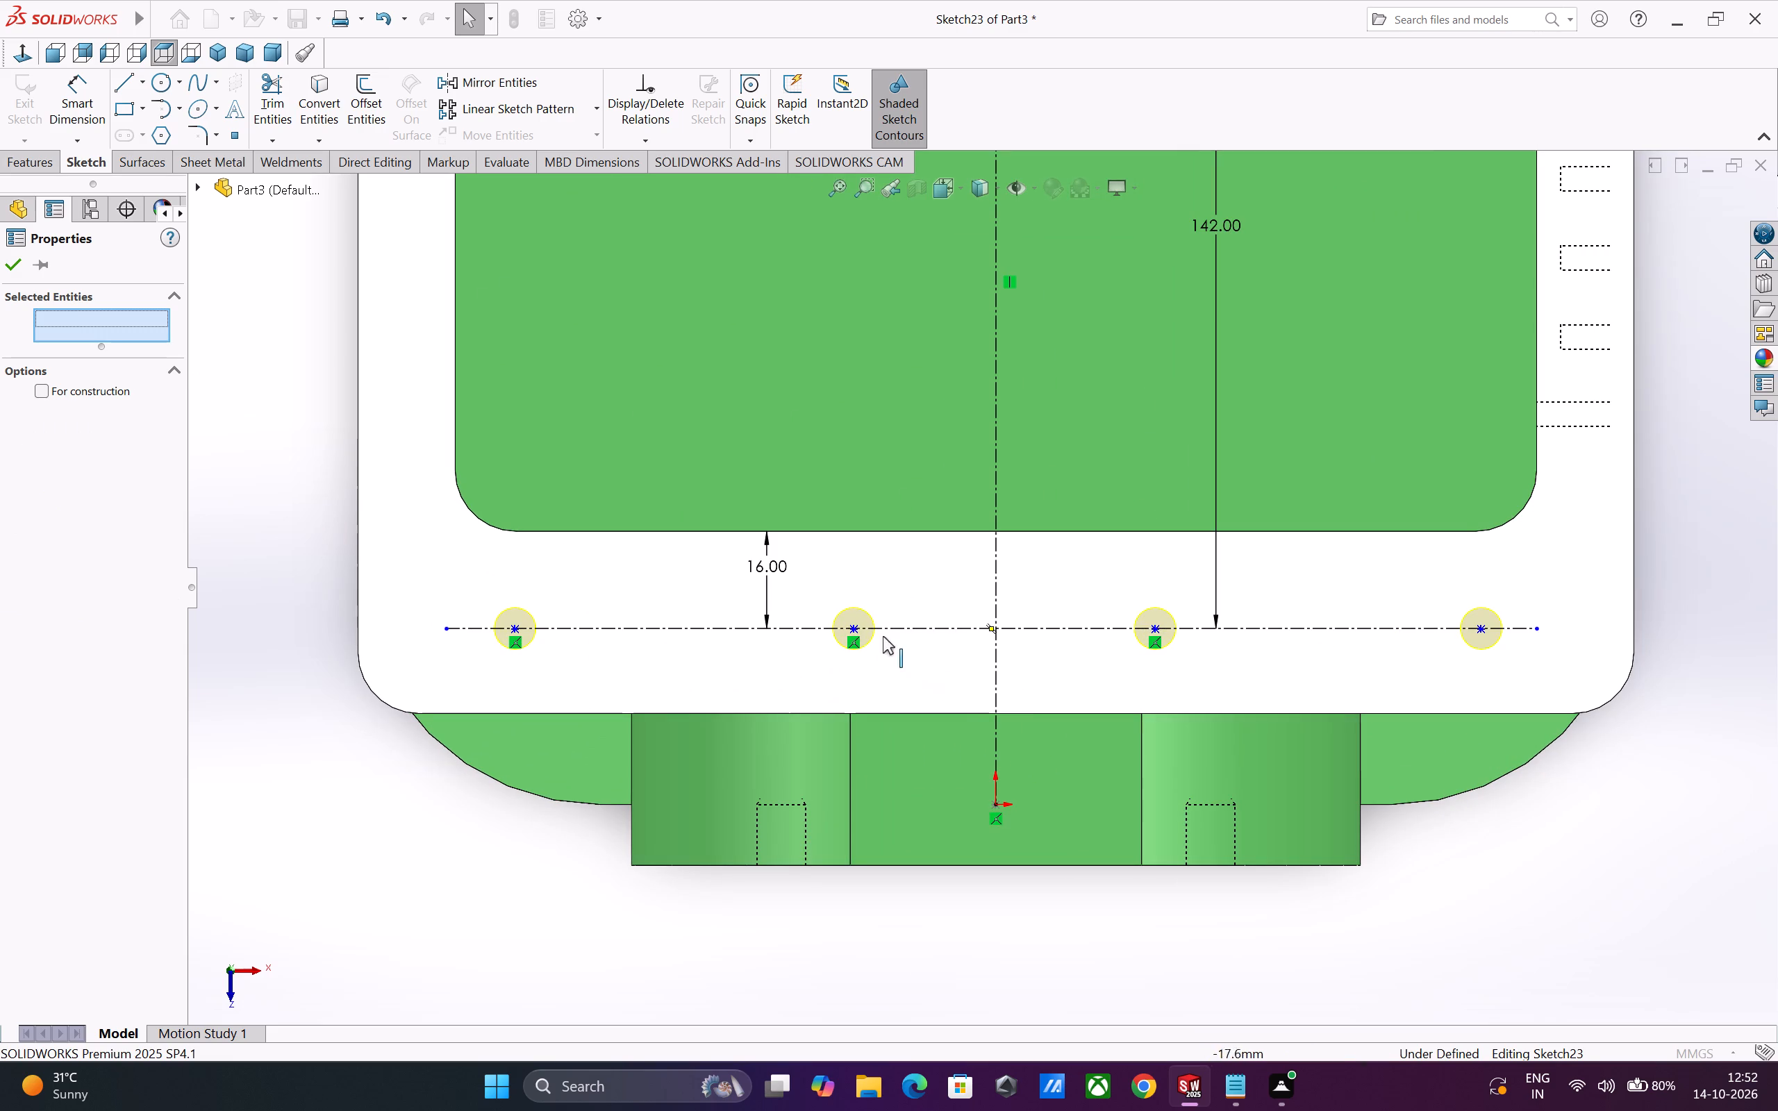
left_click(853, 628, "ctrl")
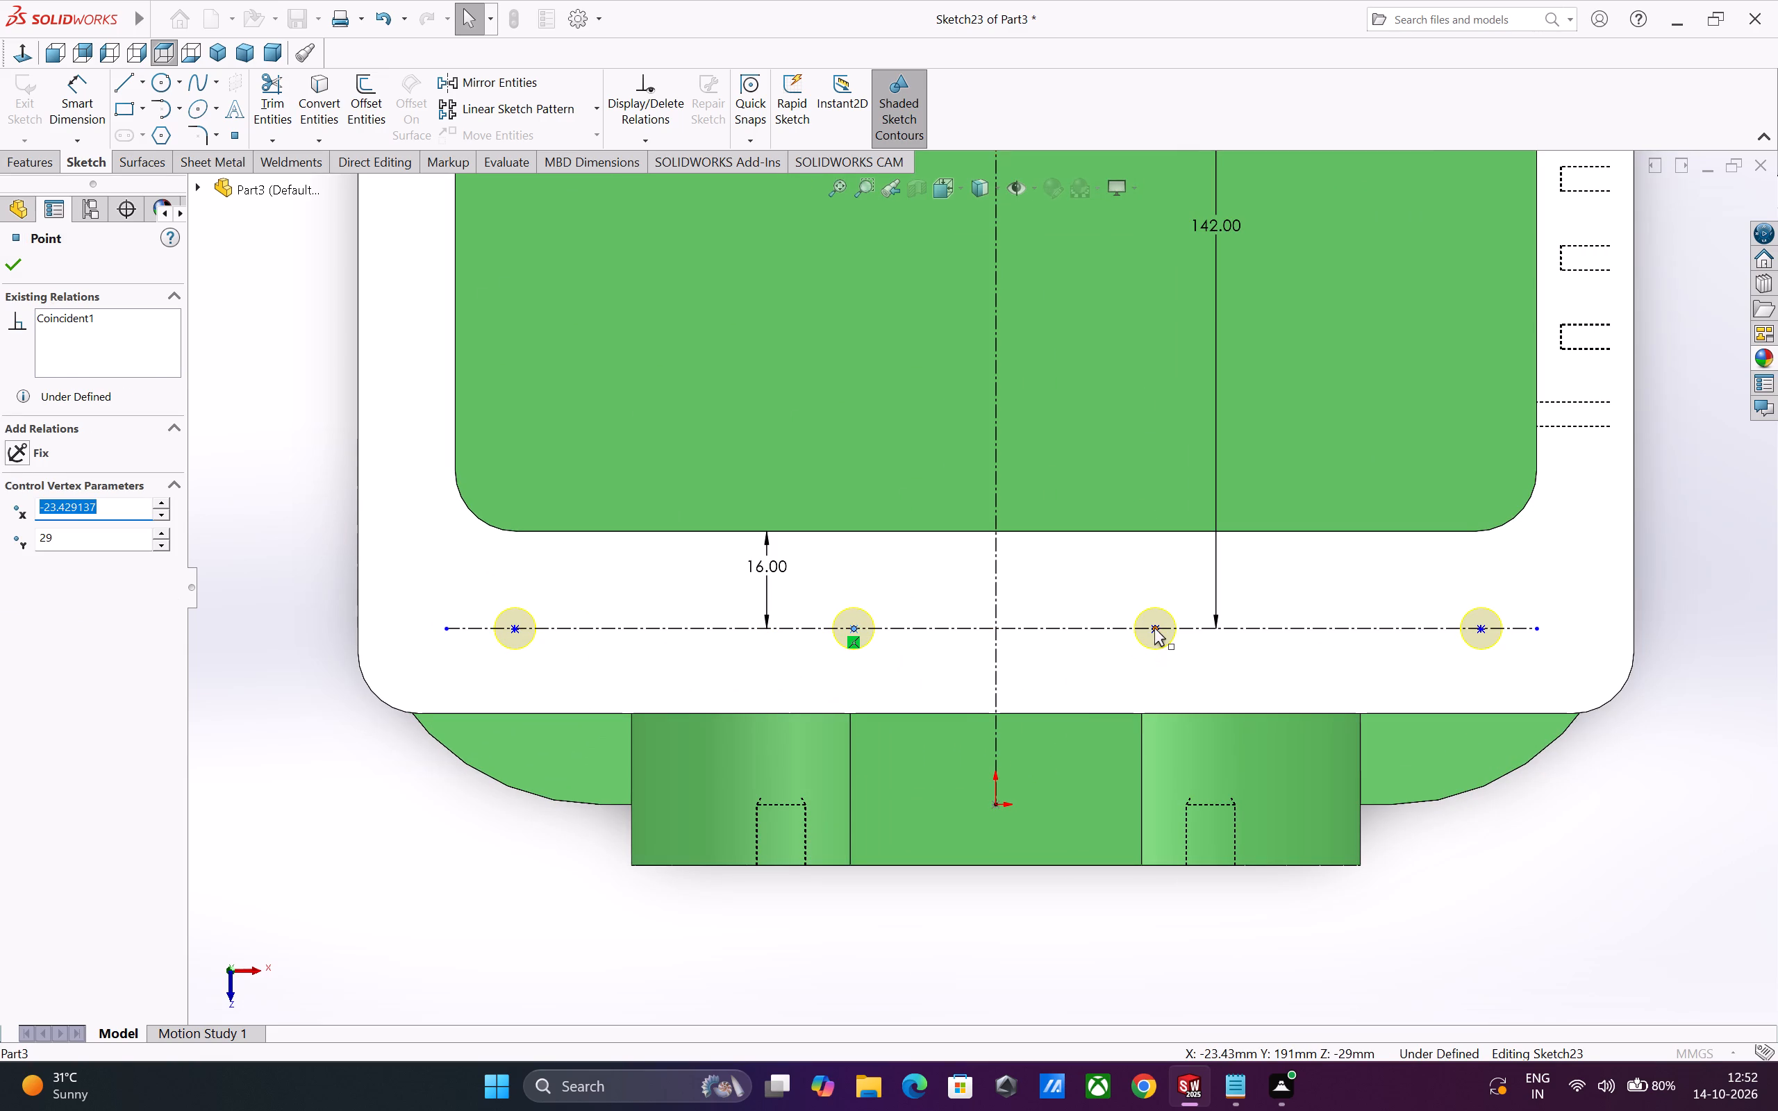
left_click(1154, 627, "ctrl")
left_click(996, 596, "ctrl")
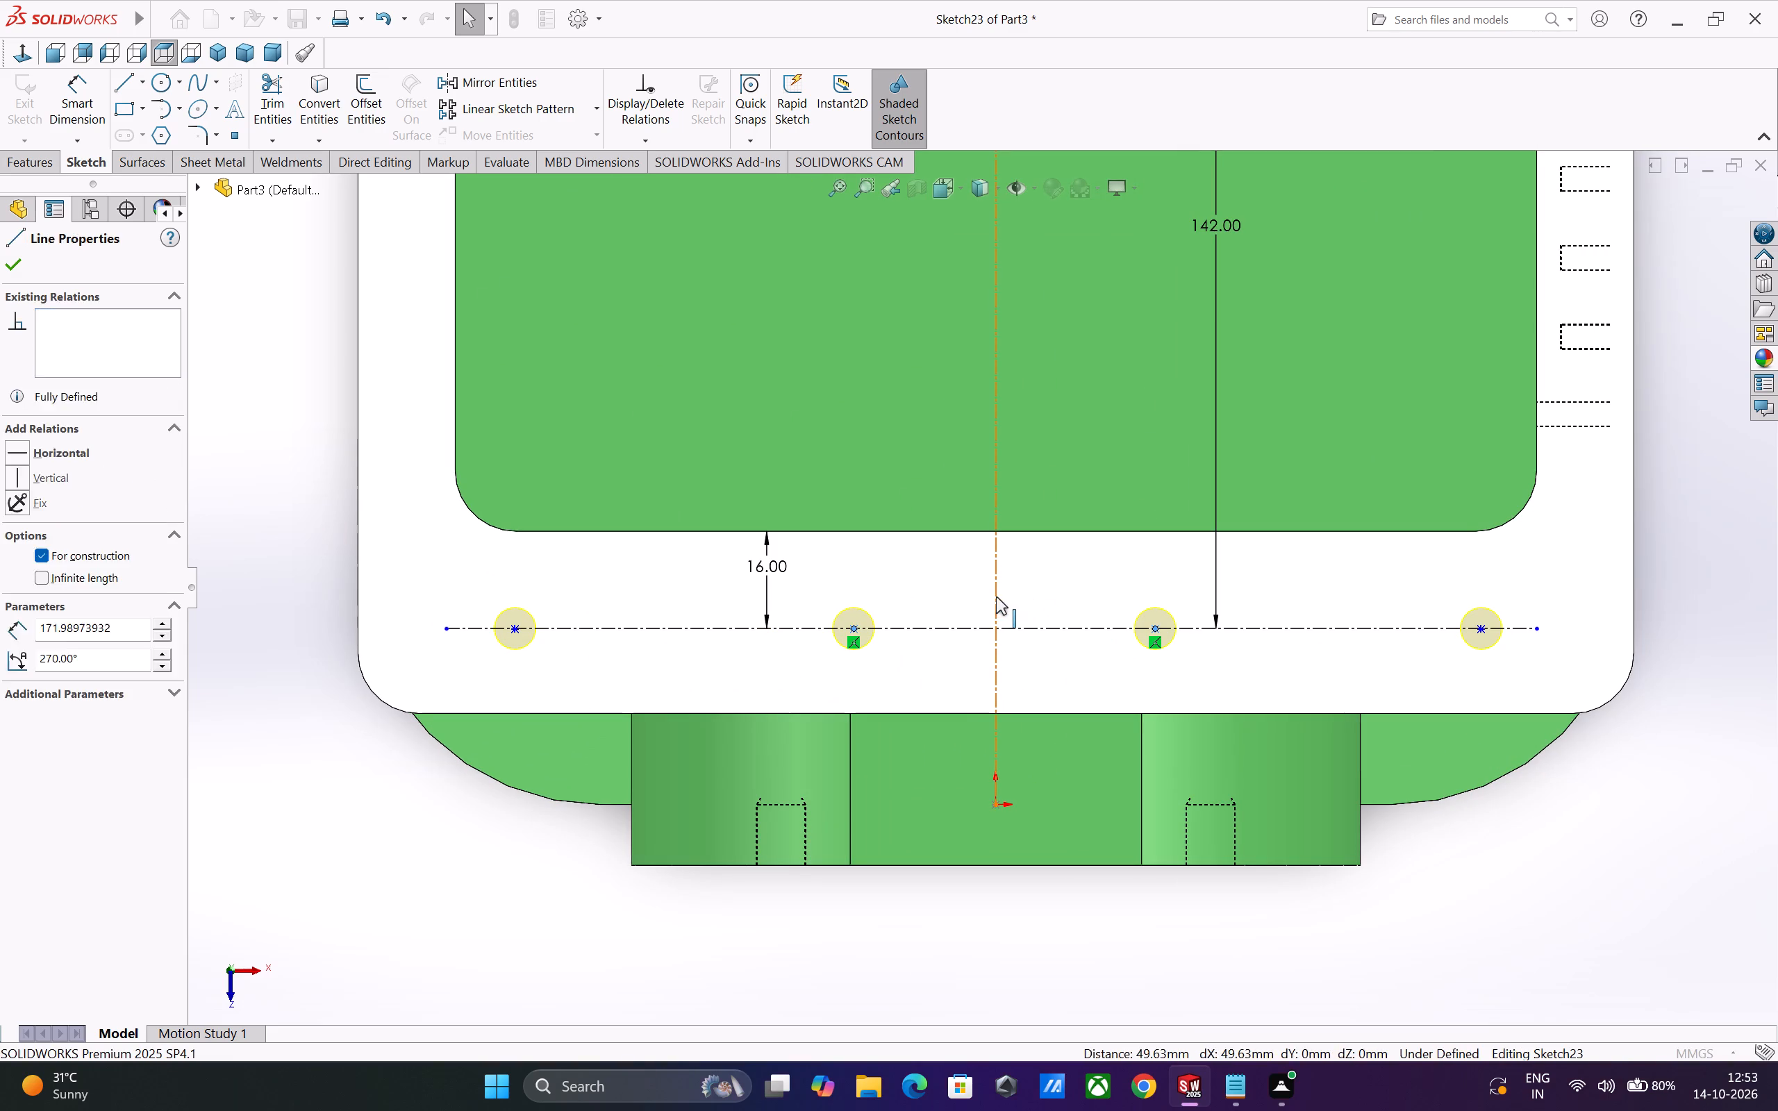
left_click(13, 551)
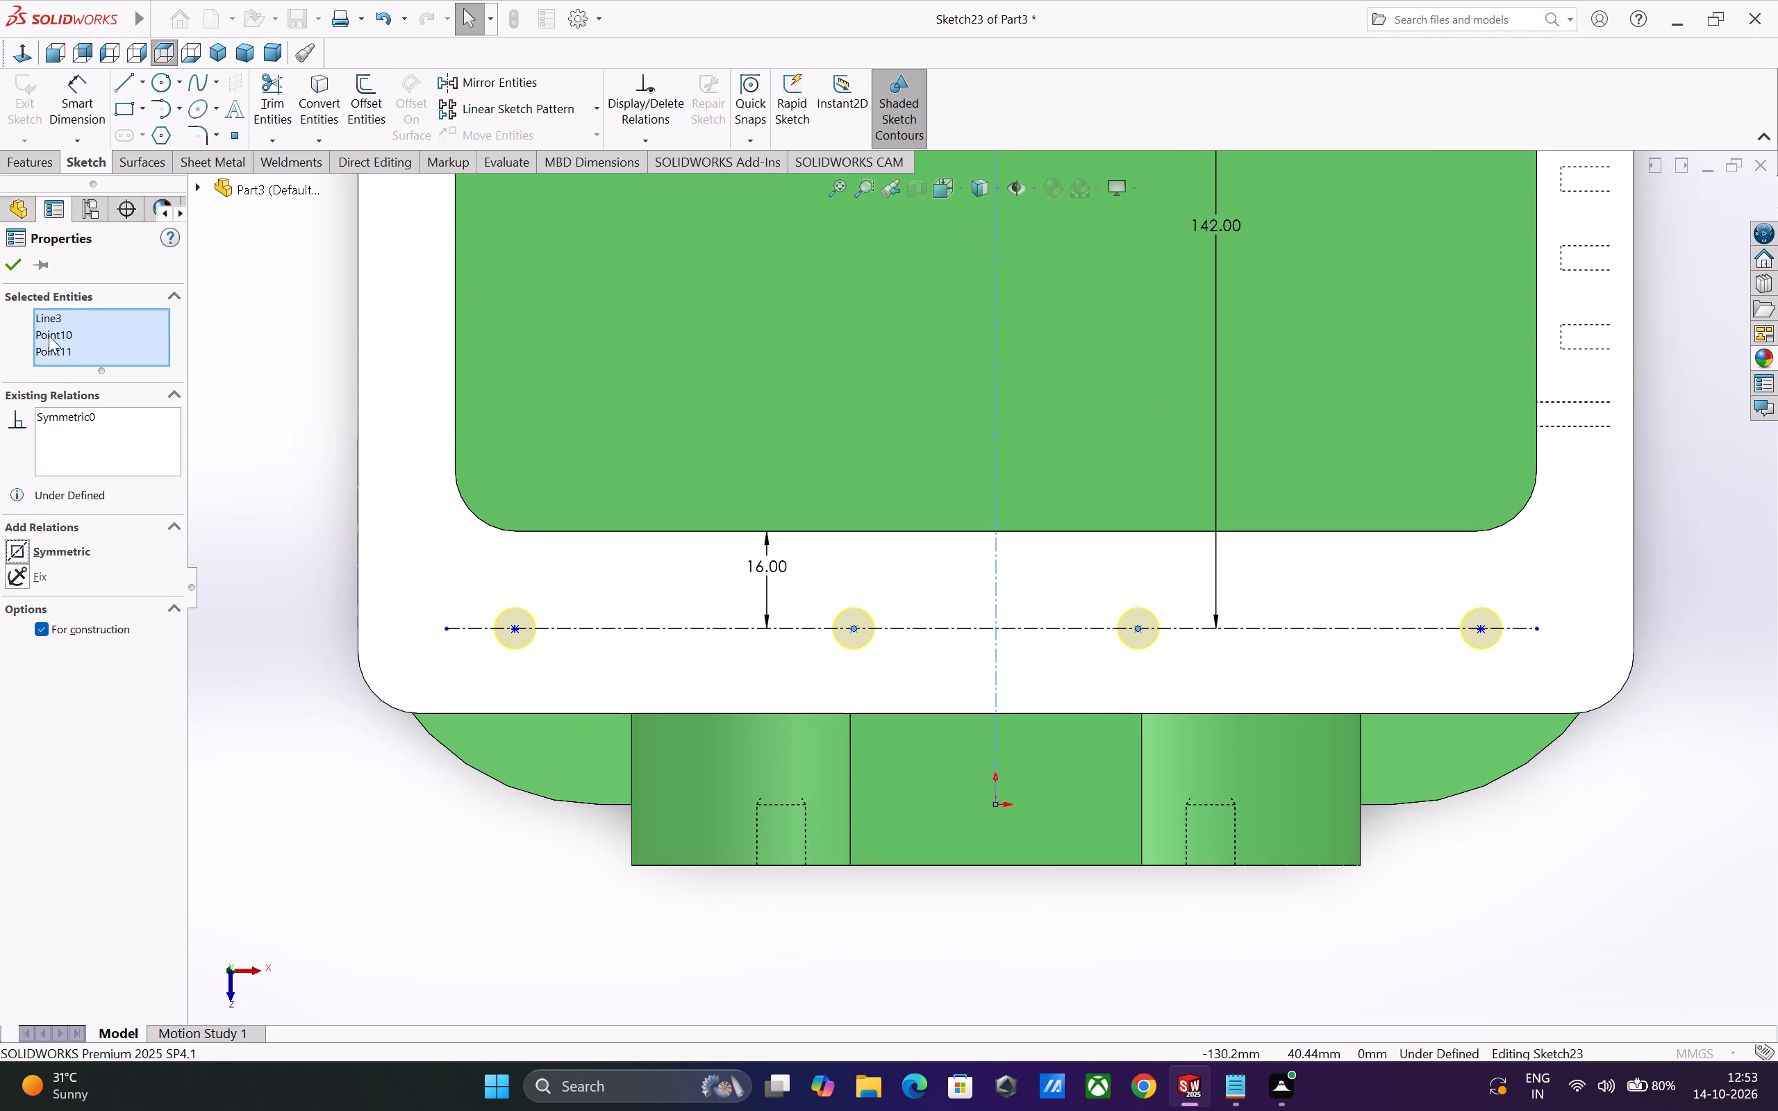
left_click(21, 272)
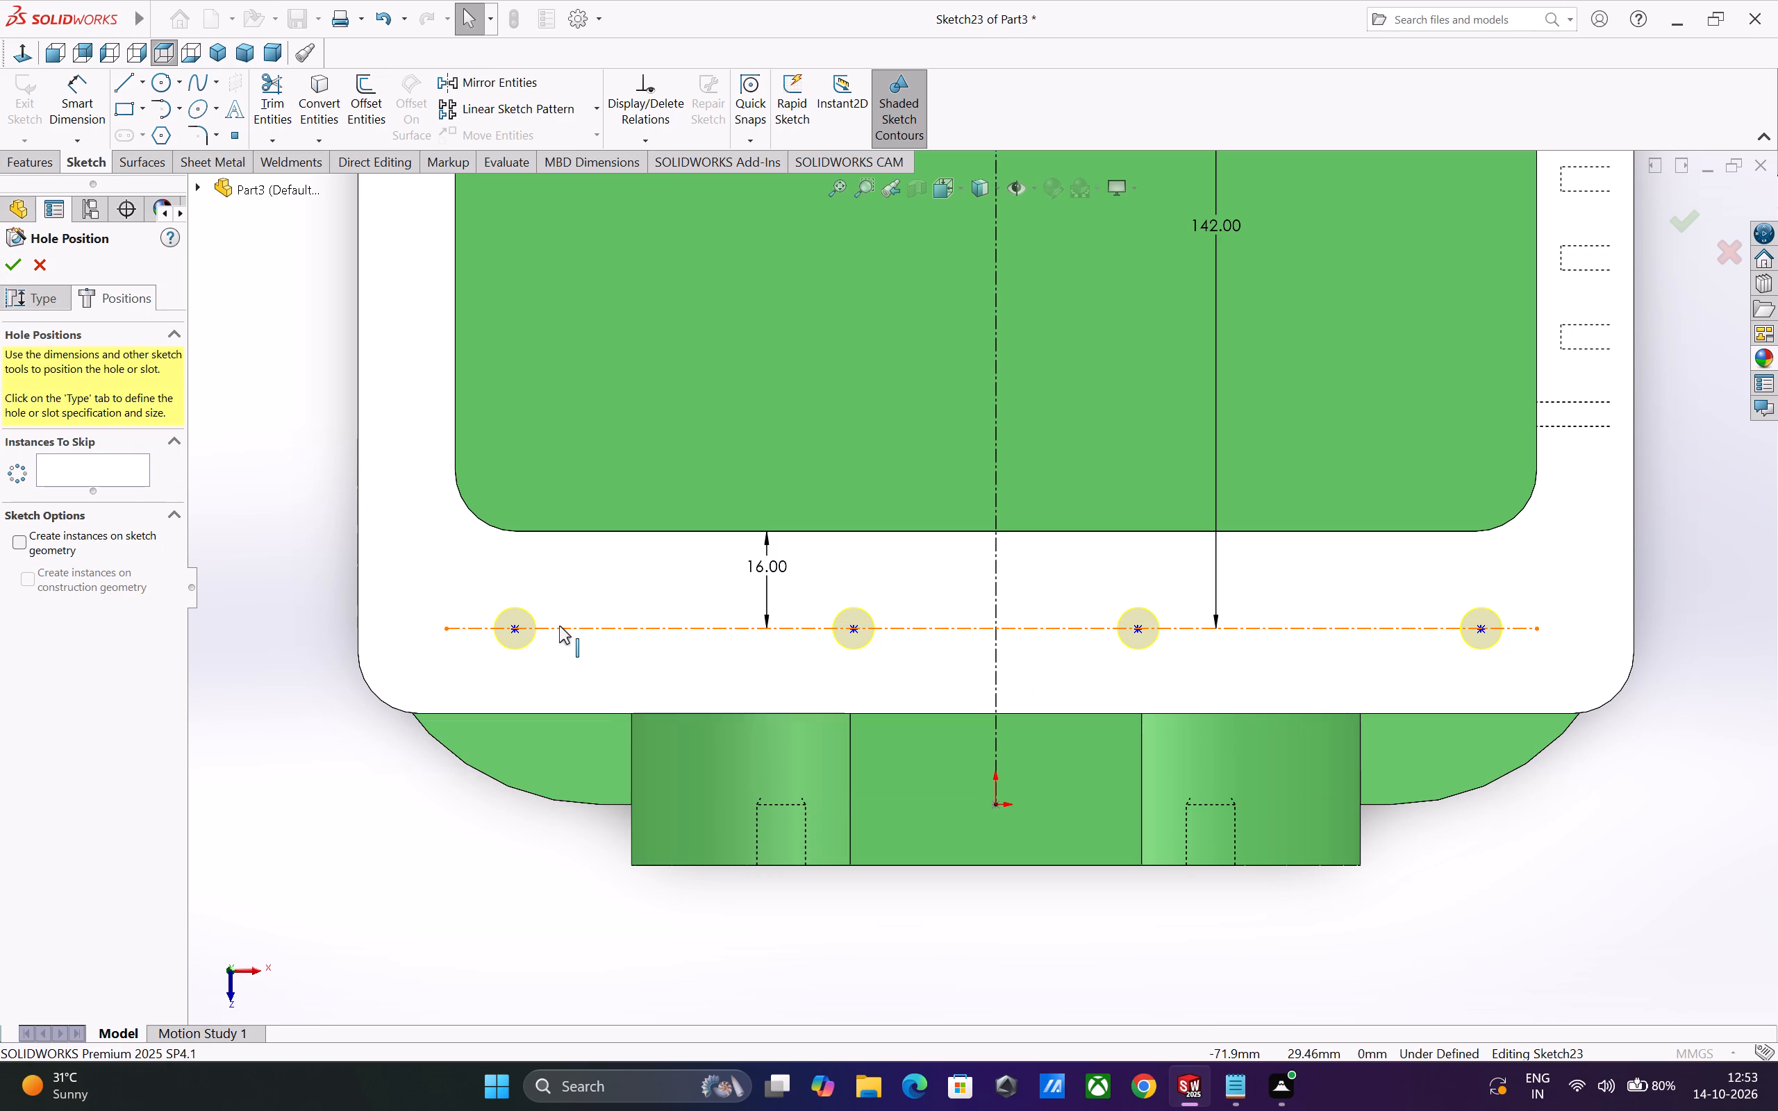
Dimension the spacing between the two inner hole points on the front centerline as 50 mm.
left_click(76, 120)
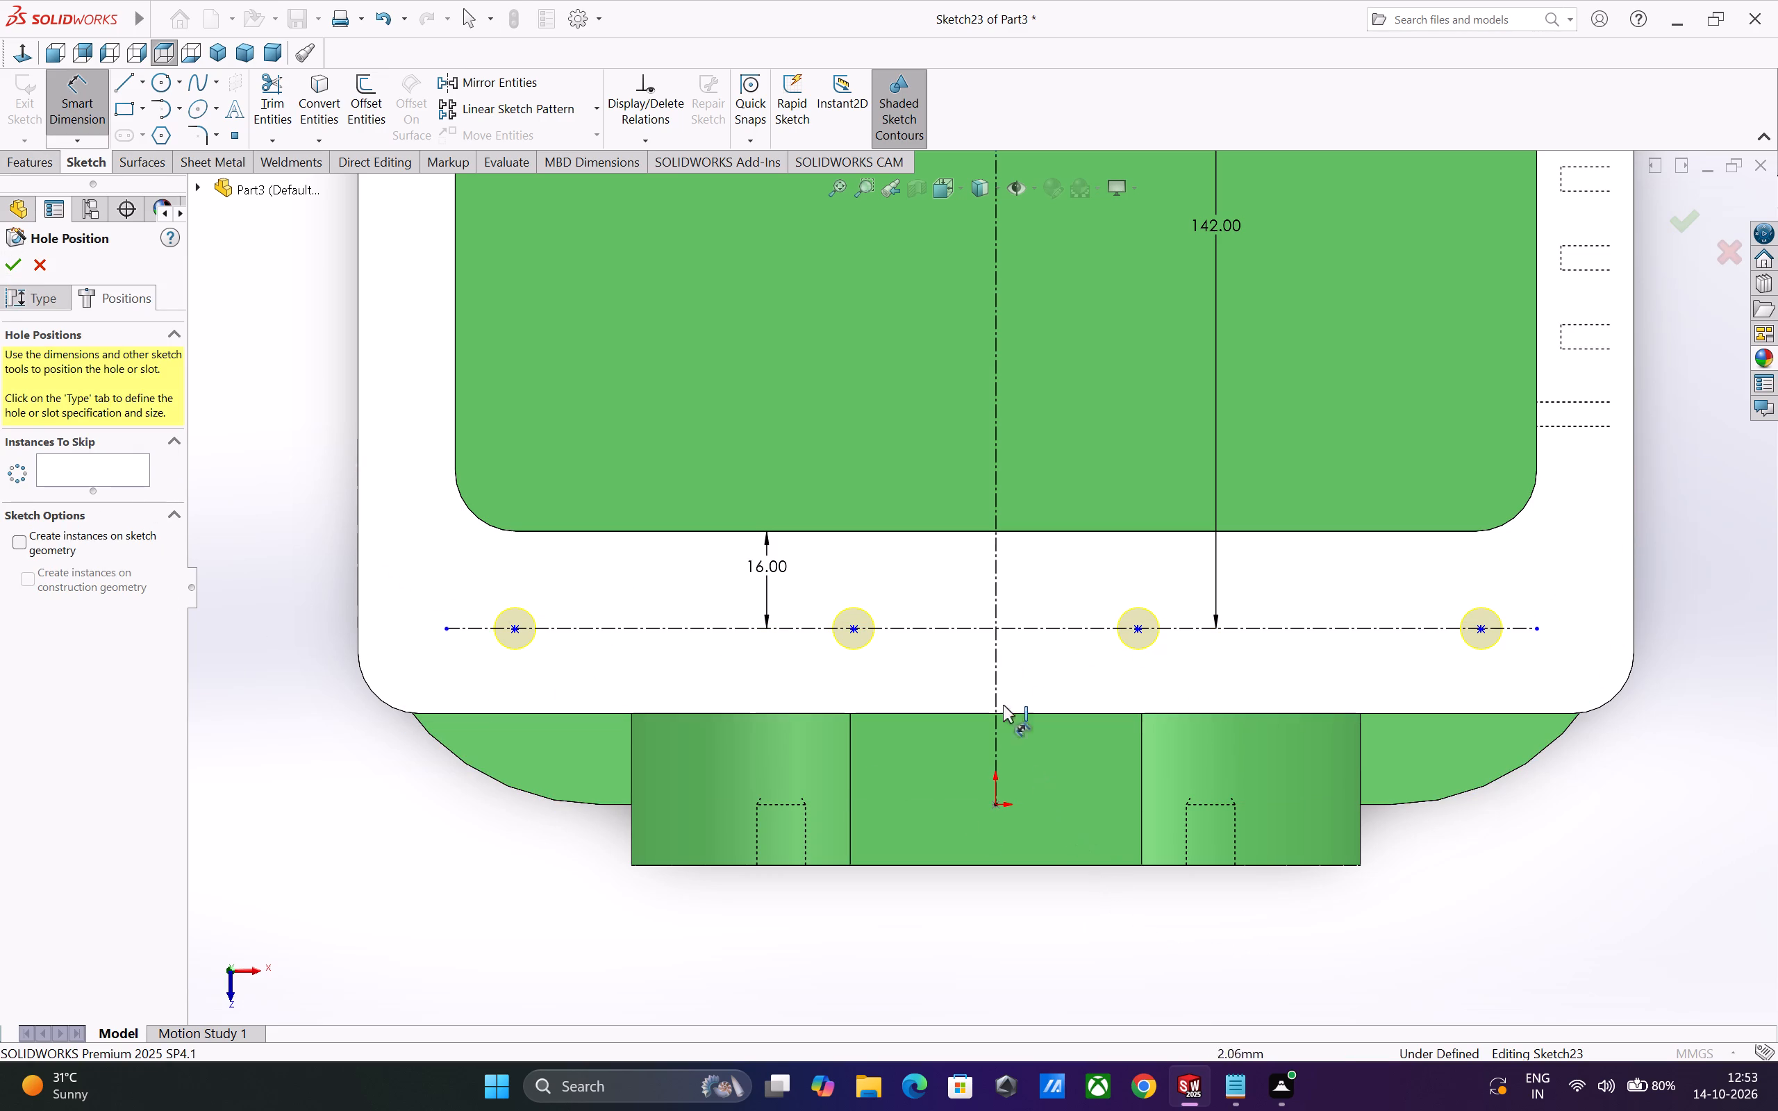
left_click(854, 629)
left_click(1138, 626)
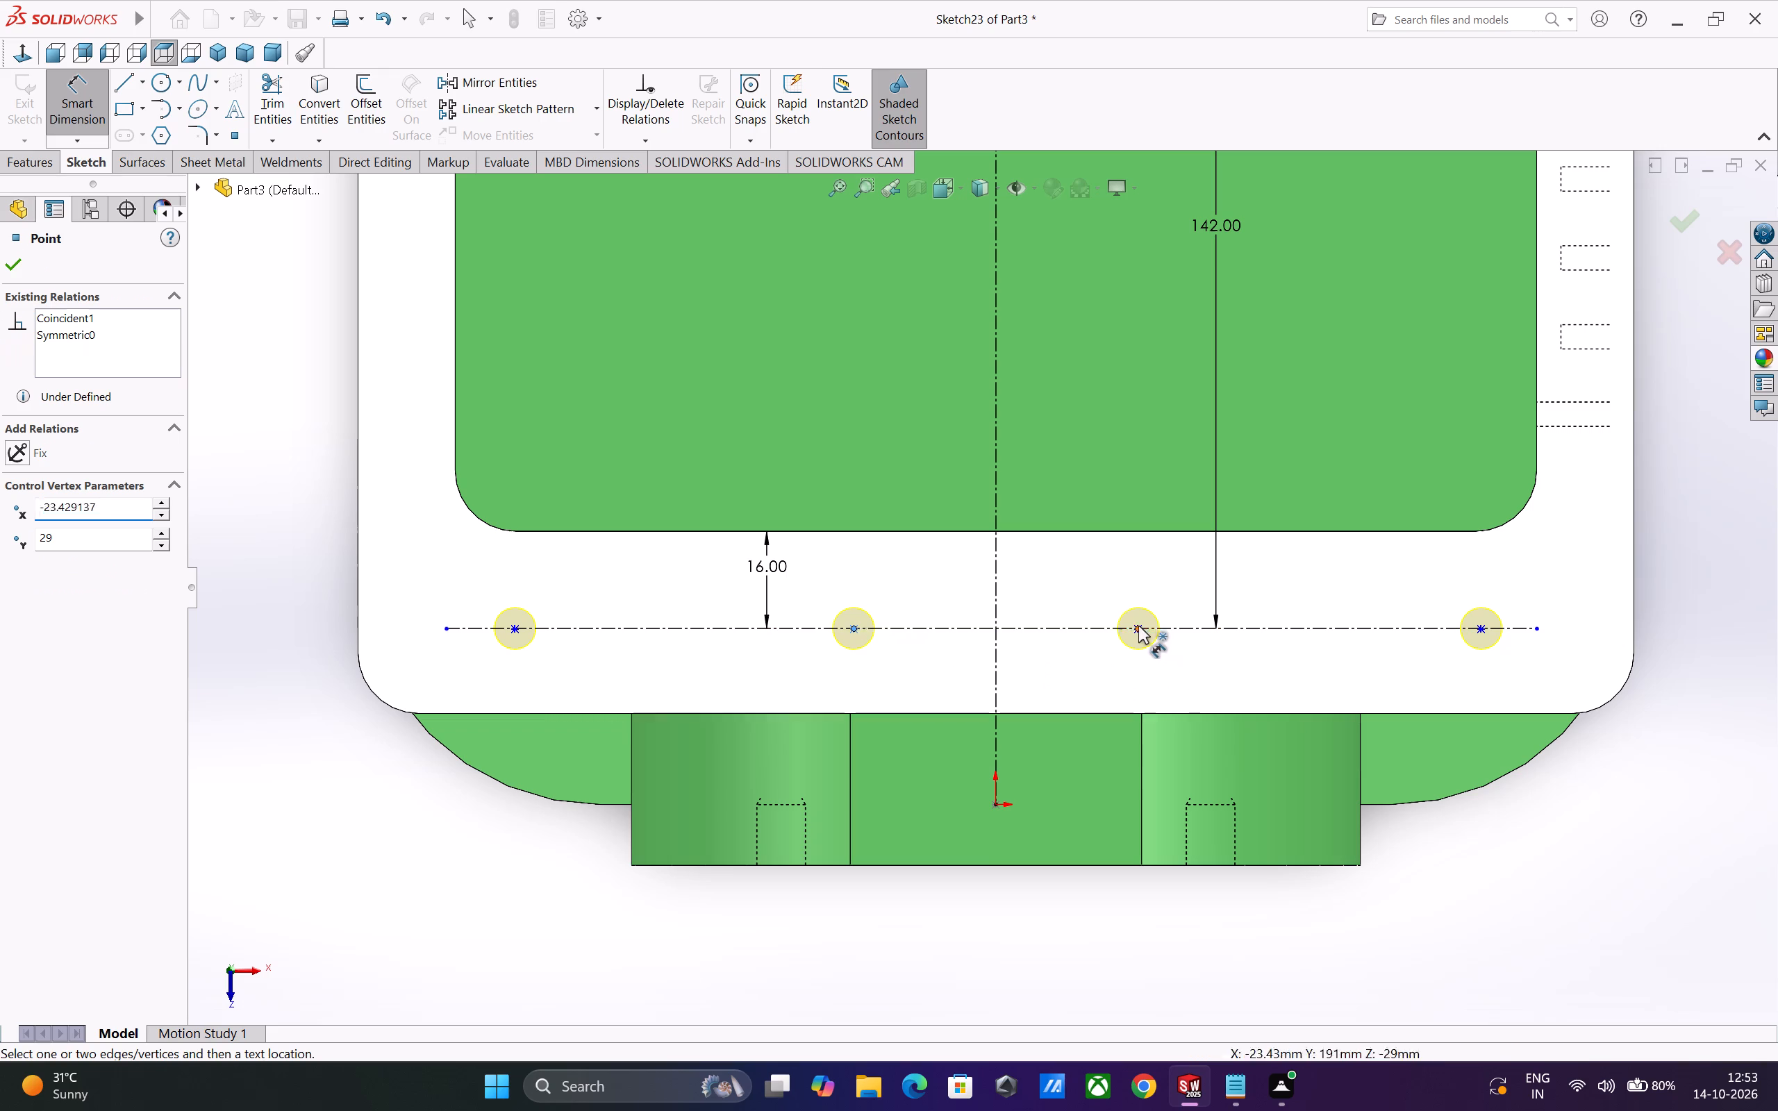
left_click(1068, 553)
type("50")
key("Return")
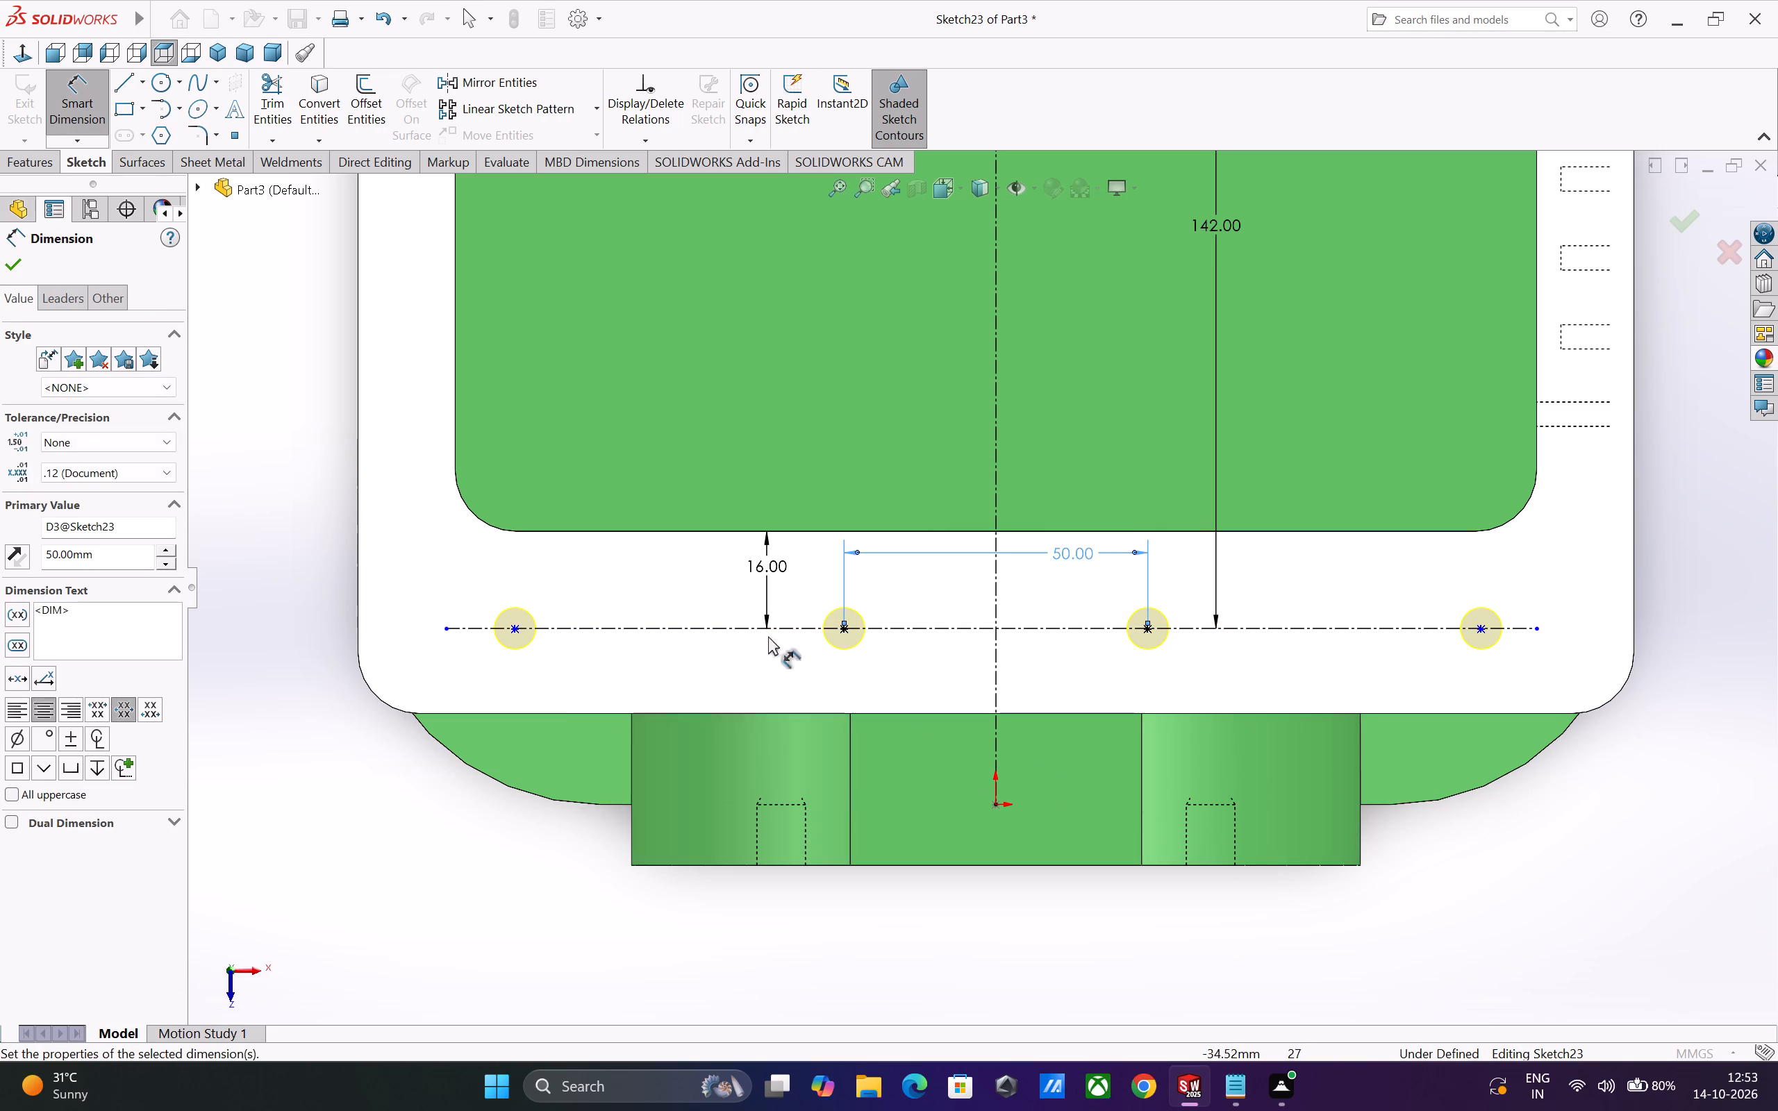
Dimension the outer left hole point on the front centerline 50 mm from the inner left point.
left_click(515, 628)
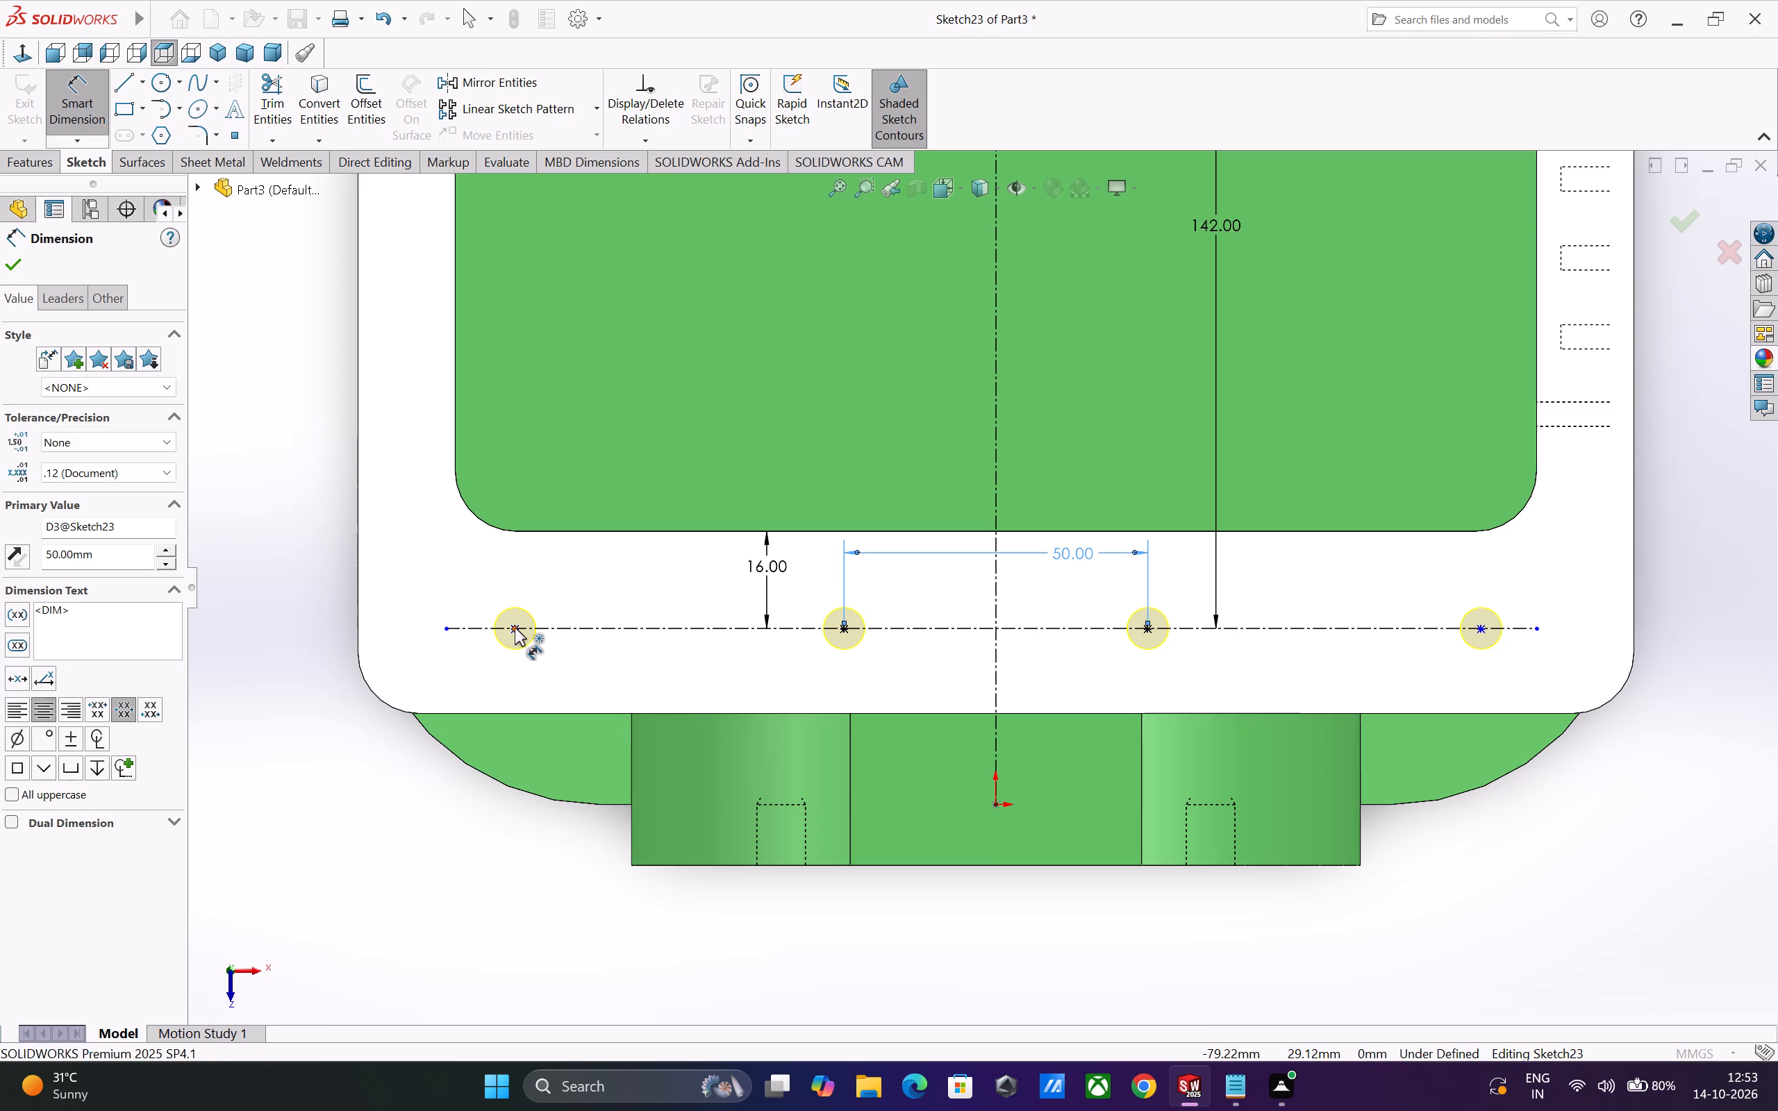
left_click(844, 627)
left_click(682, 541)
key("5")
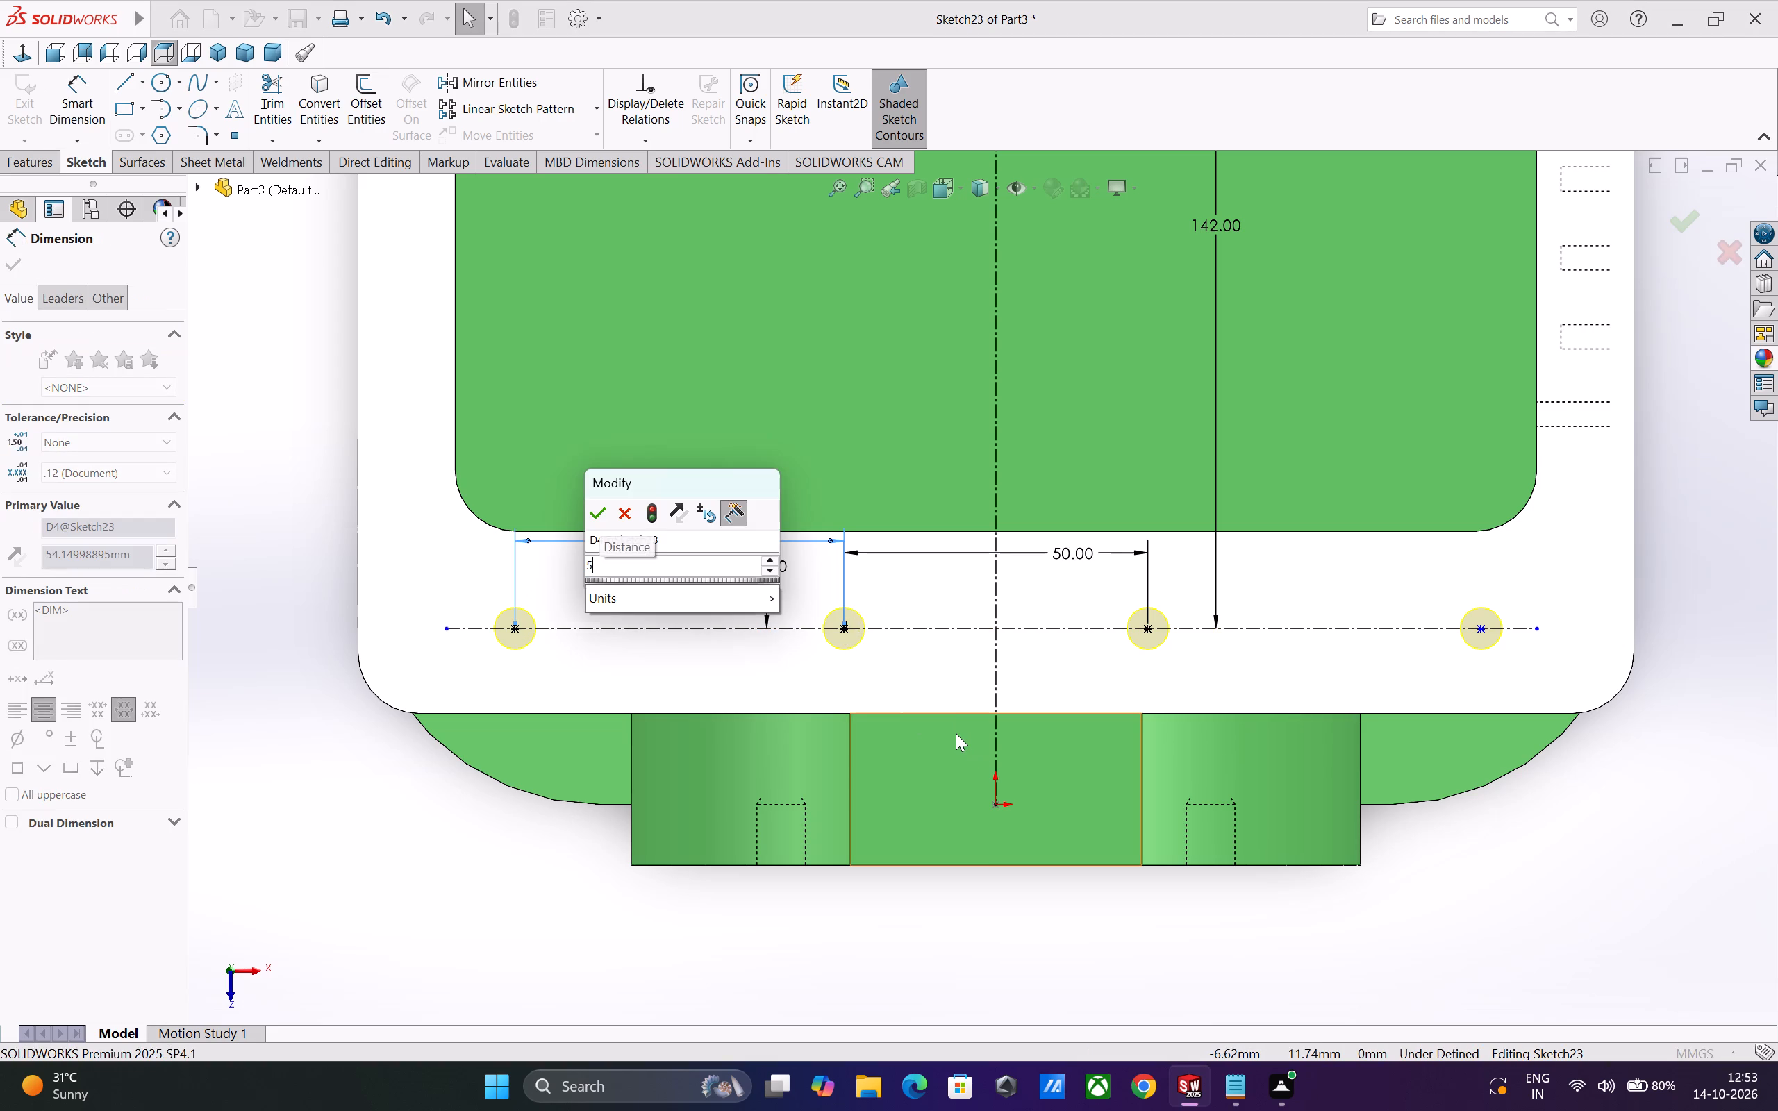
key("0")
key("Return")
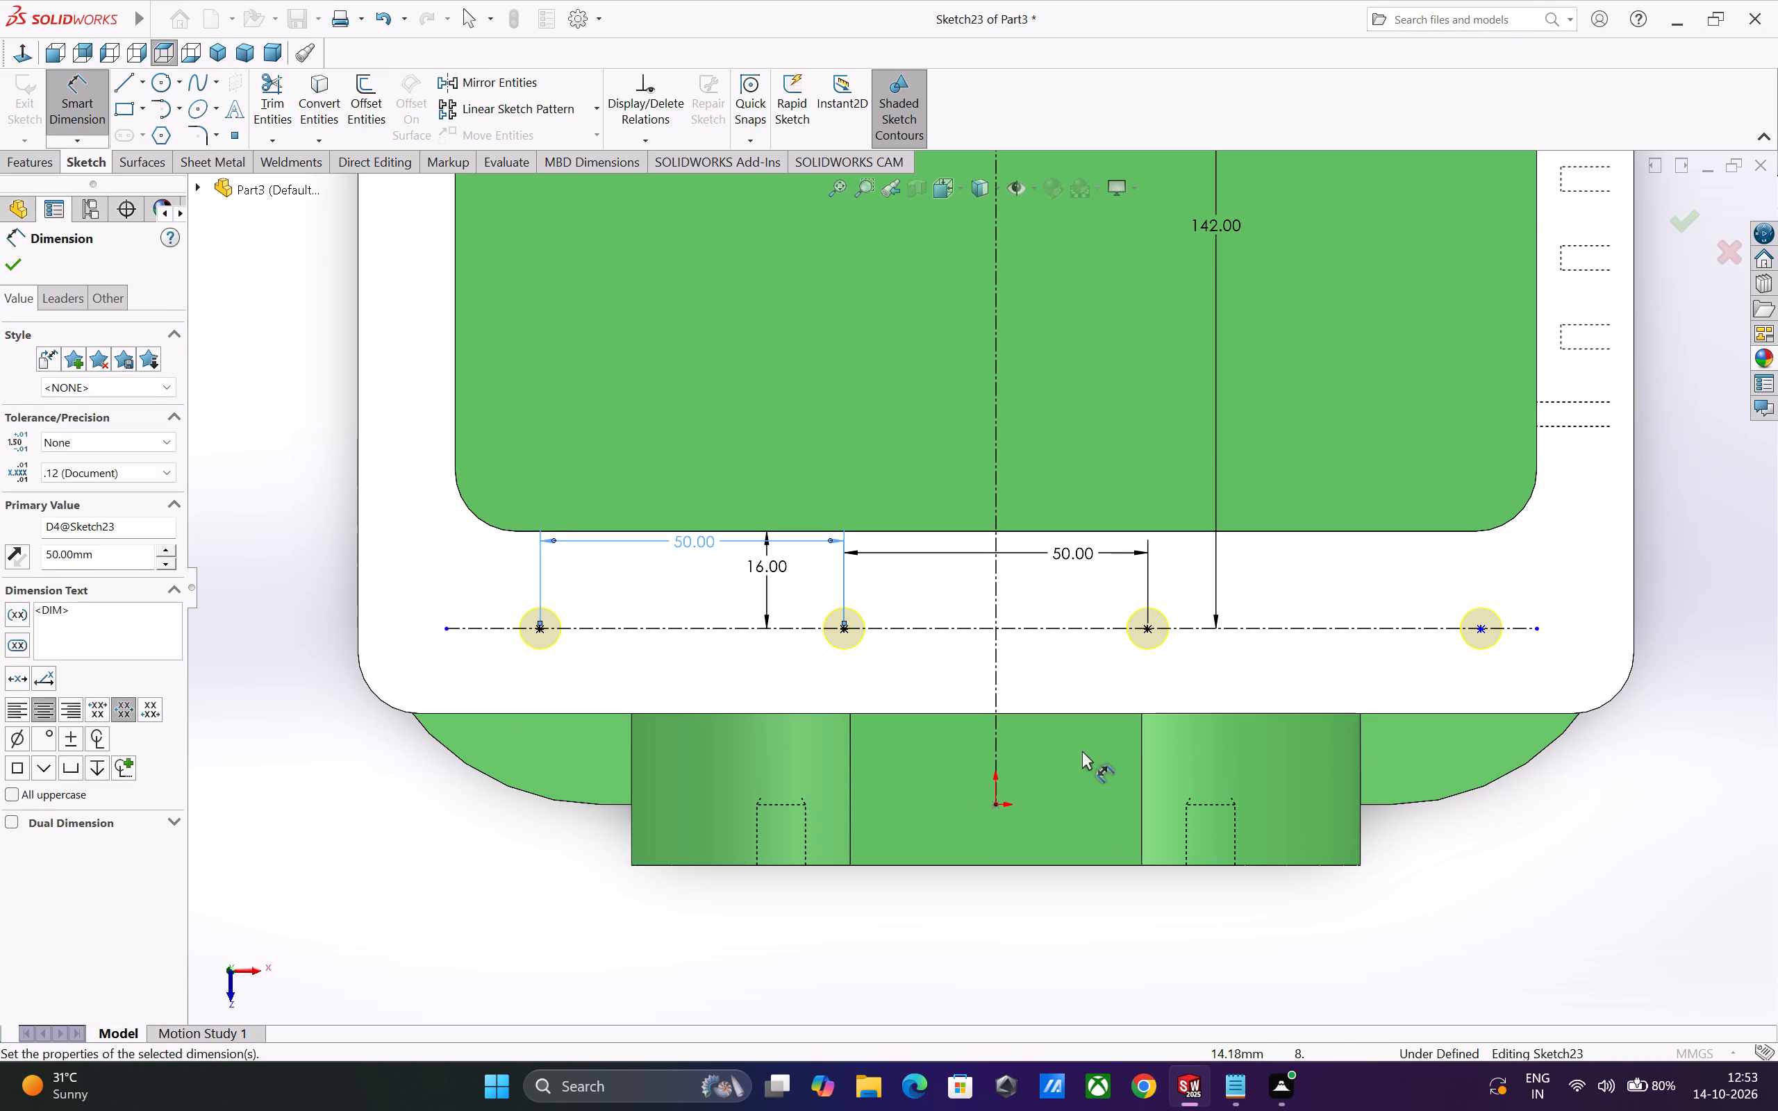
Dimension the outer right hole point on the front centerline 60 mm from the inner right point.
left_click(1149, 628)
left_click(1481, 630)
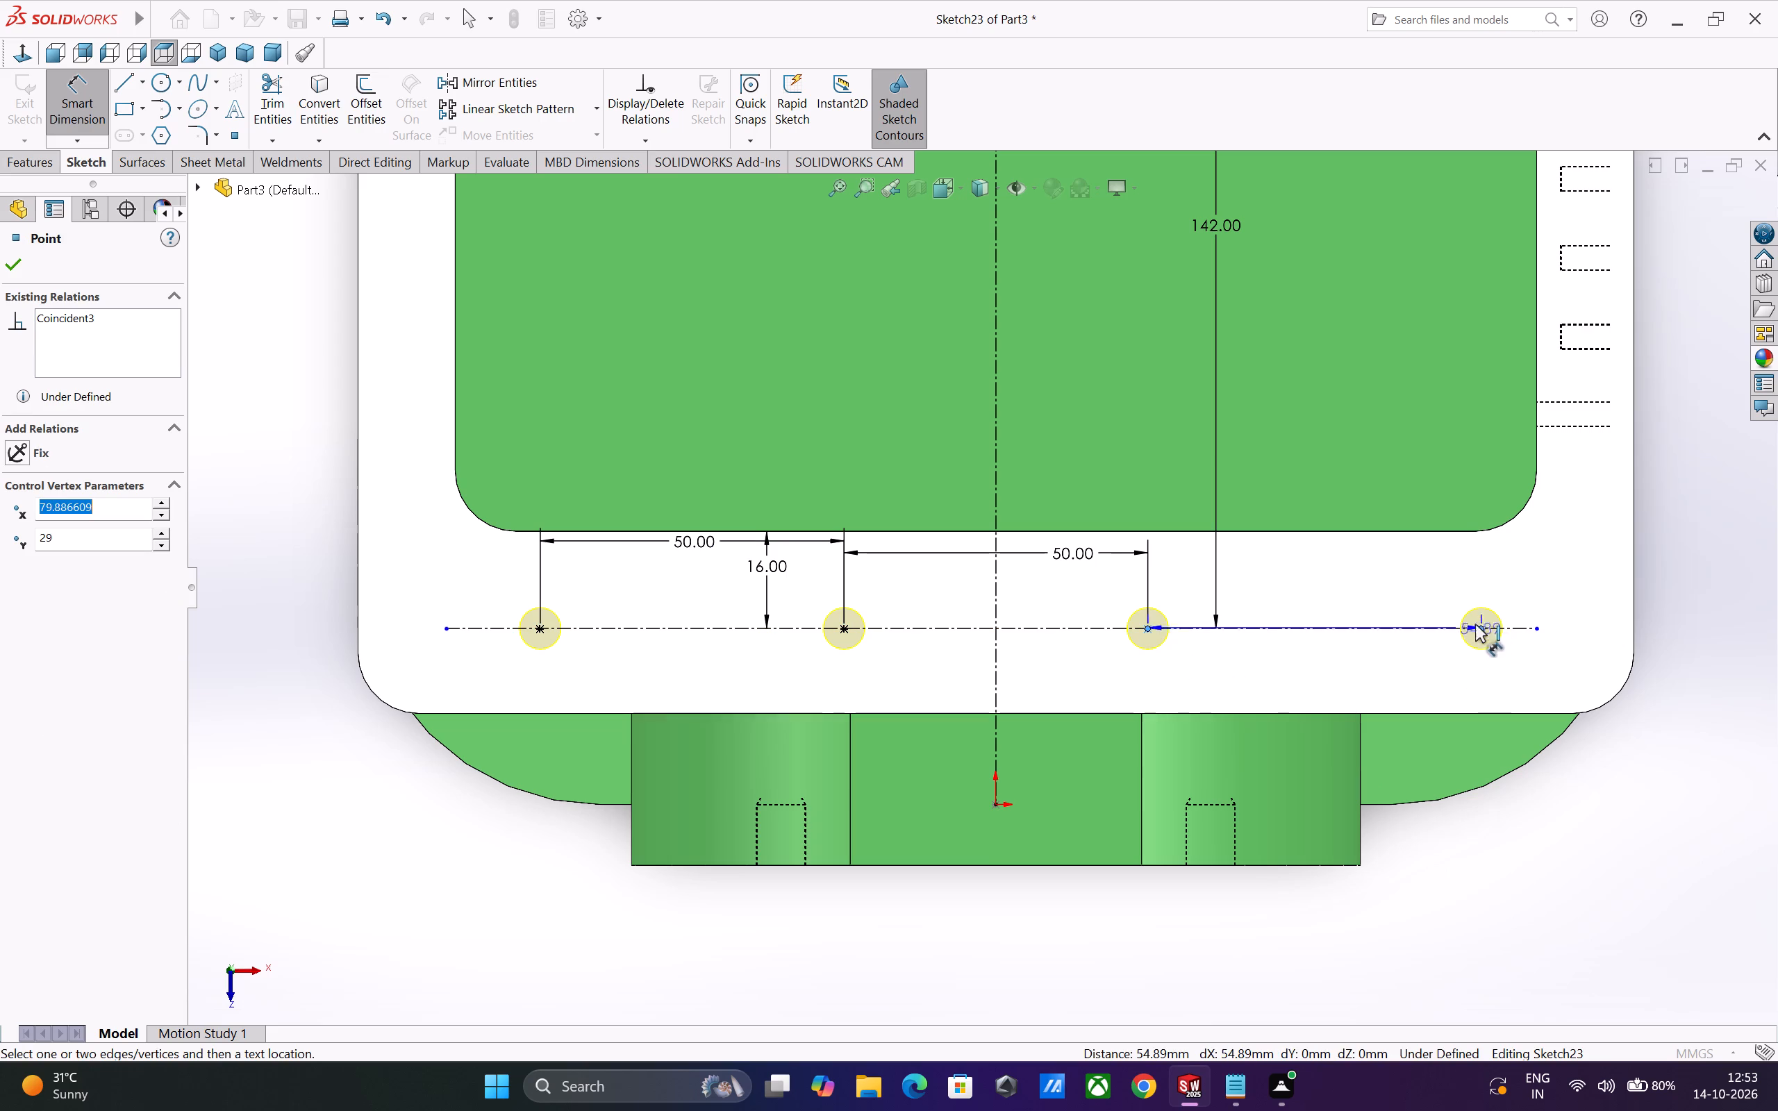
left_click(1429, 554)
key("6")
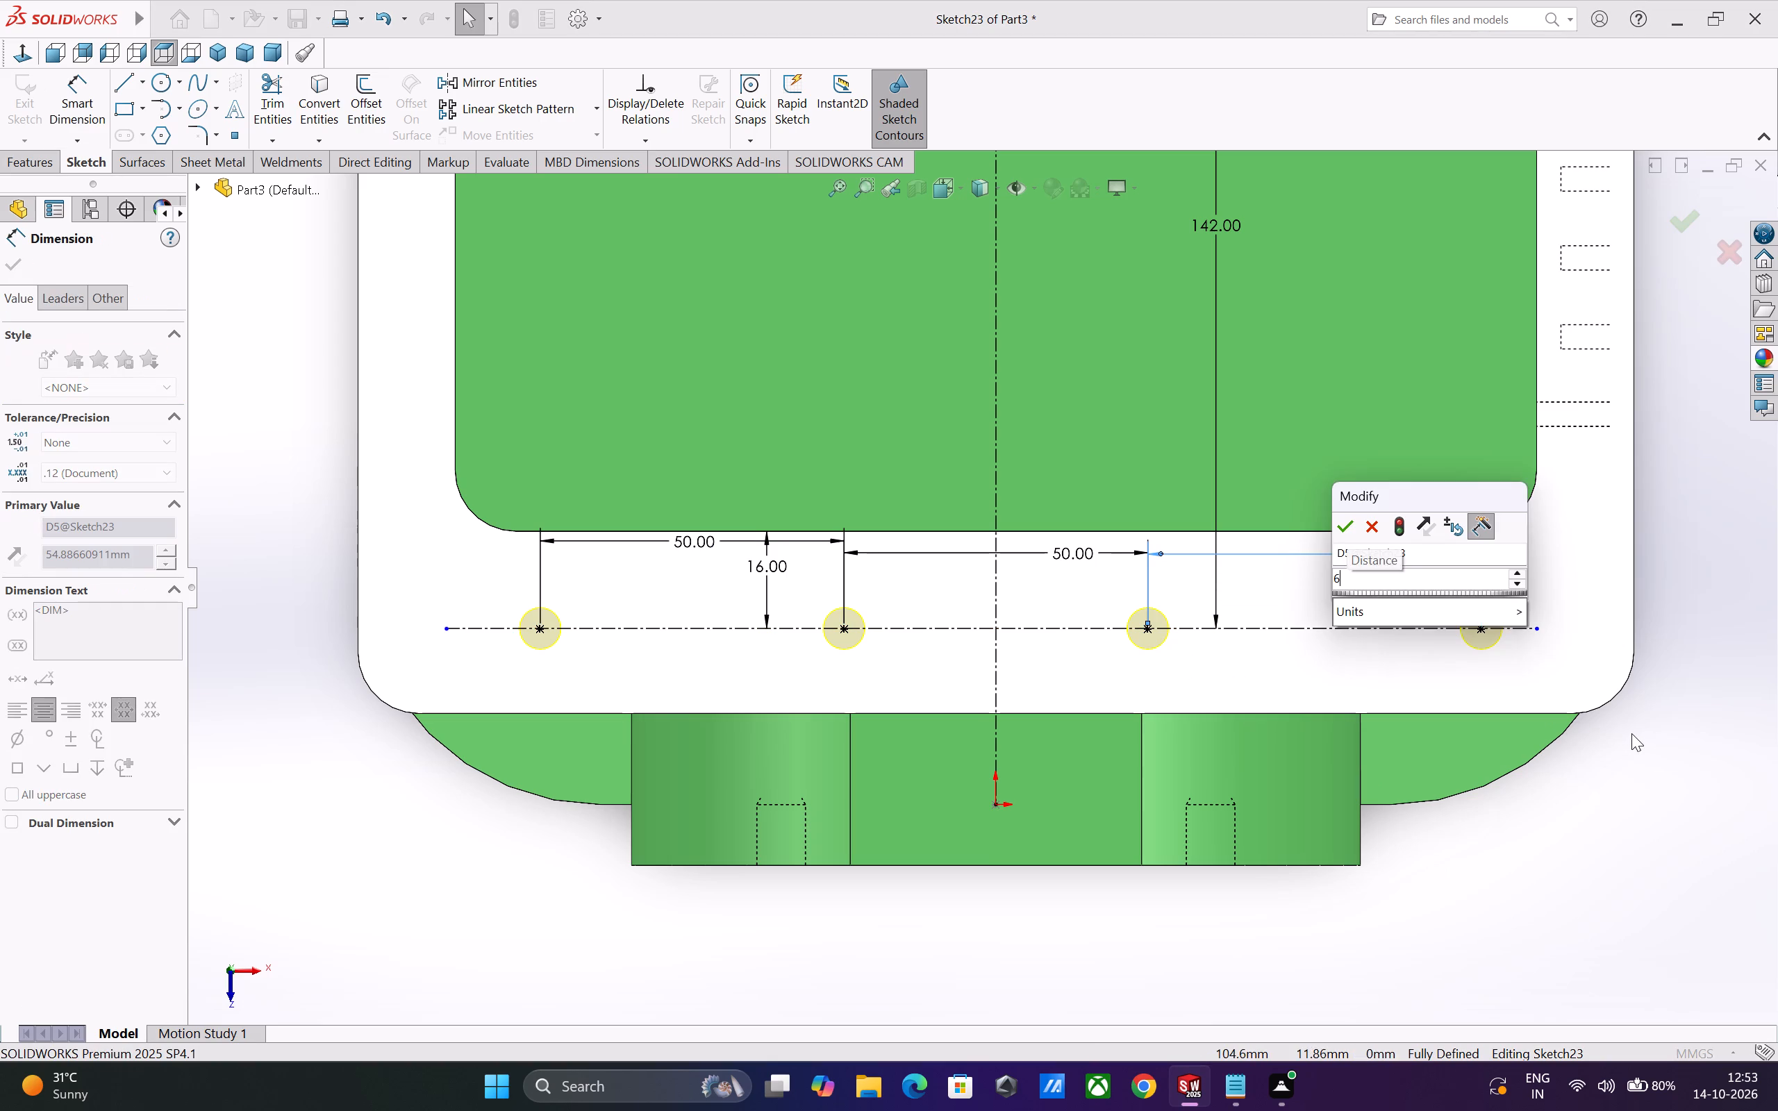
key("0")
key("Return")
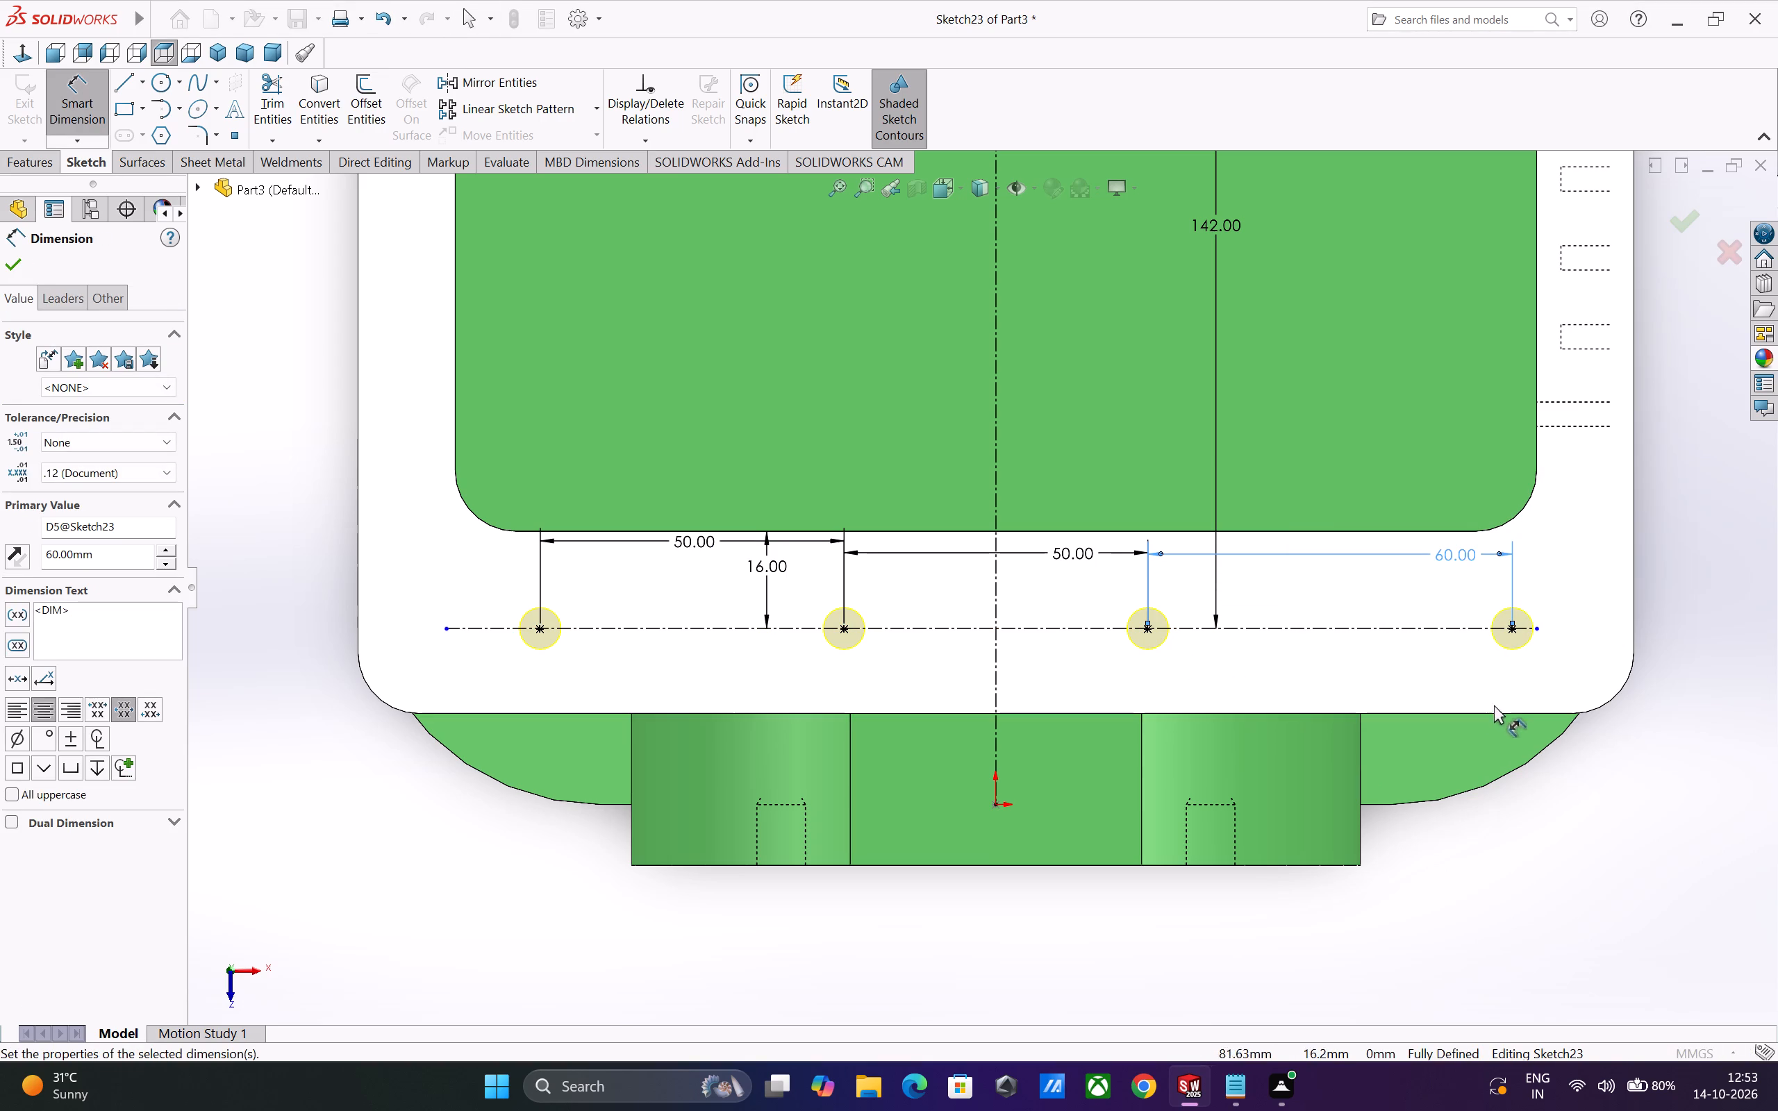
scroll(1660, 838, "up", 2)
left_click(1548, 759)
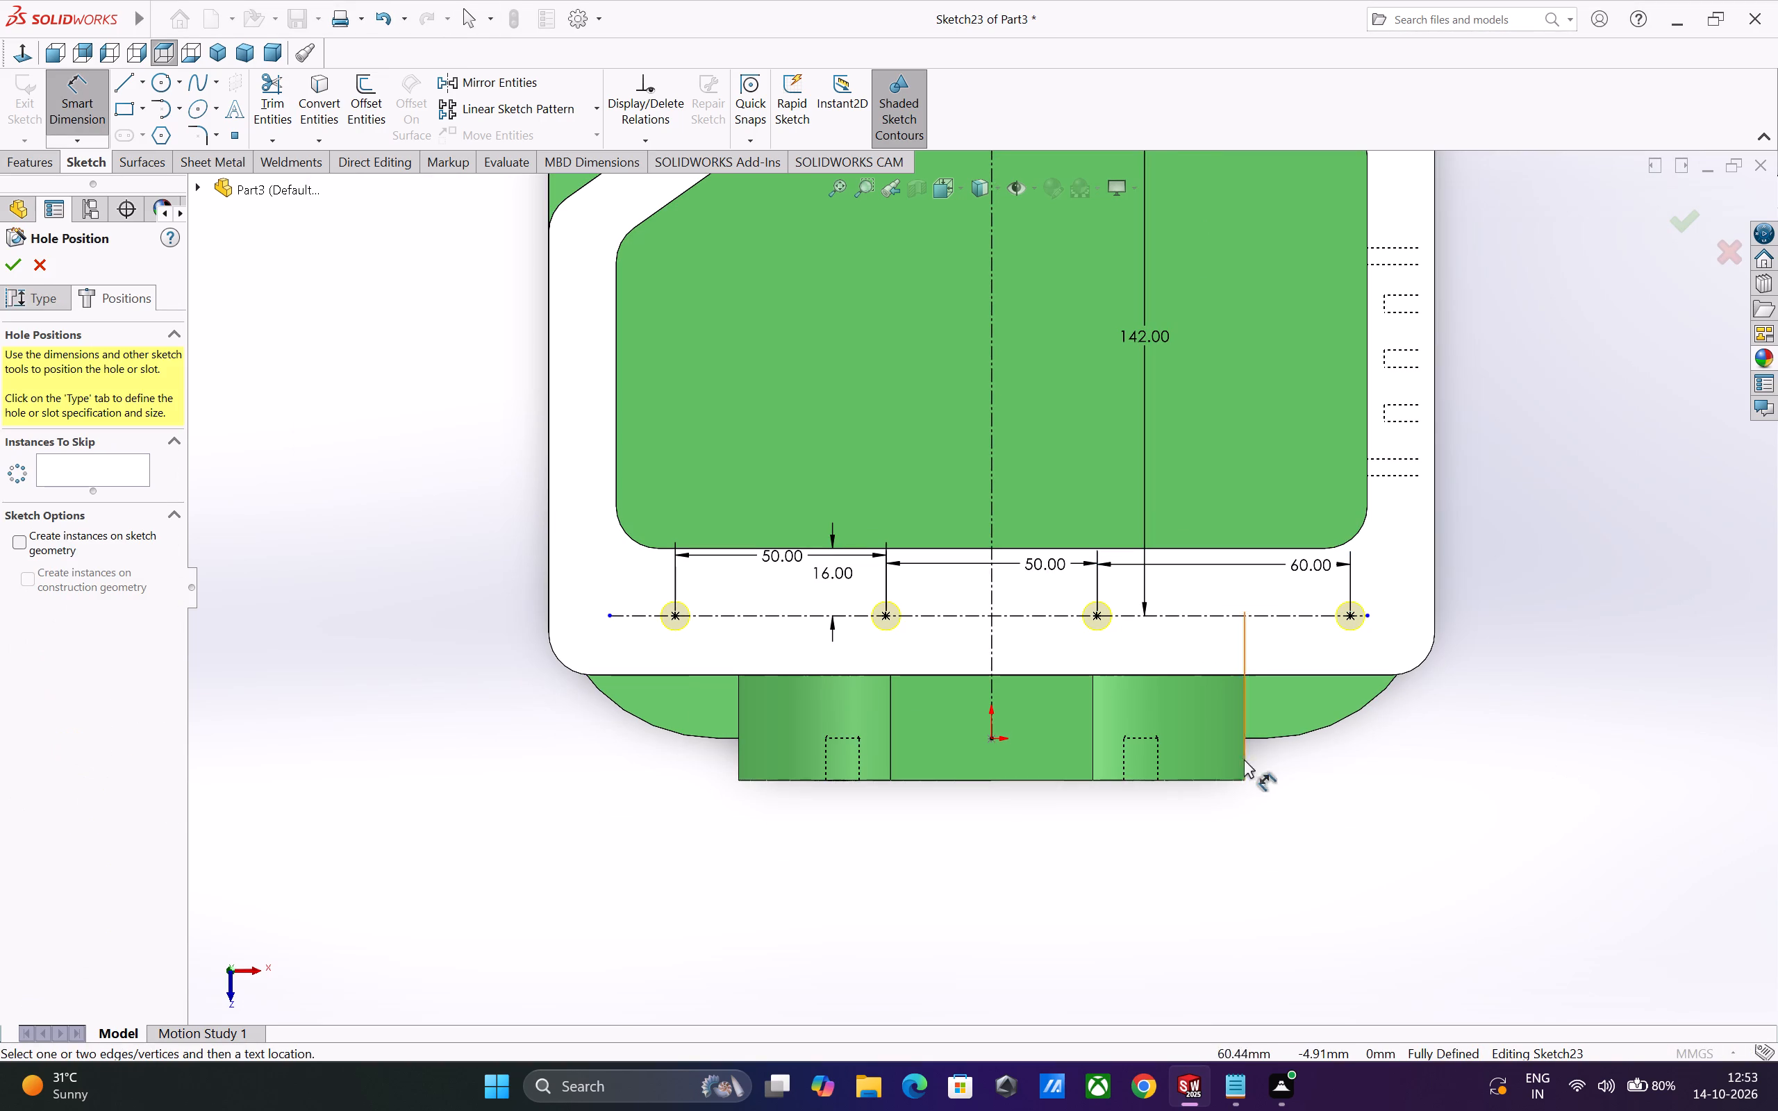
Place three hole points on the rear centerline, about 49 mm left and 24 and 79 mm right of the vertical centerline.
scroll(1415, 773, "up", 3)
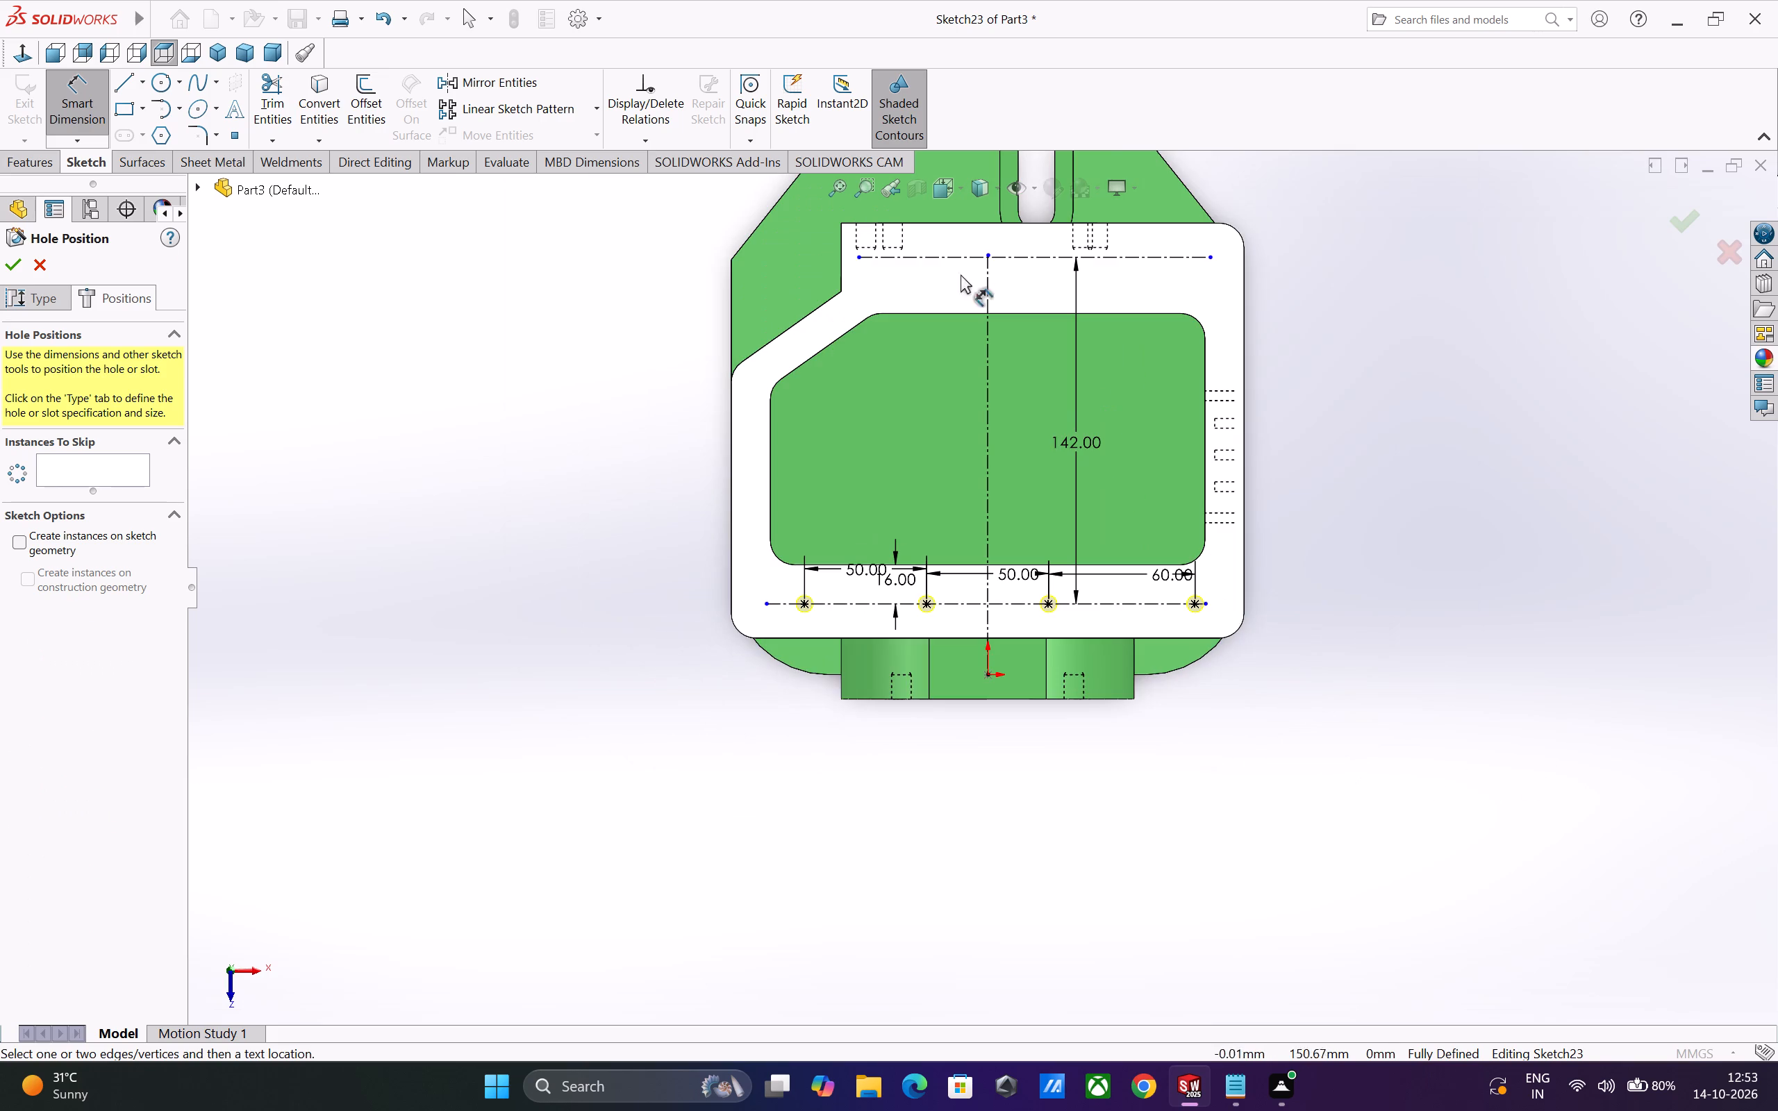
scroll(912, 237, "down", 2)
scroll(865, 356, "down", 1)
left_click_drag(236, 134, 249, 142)
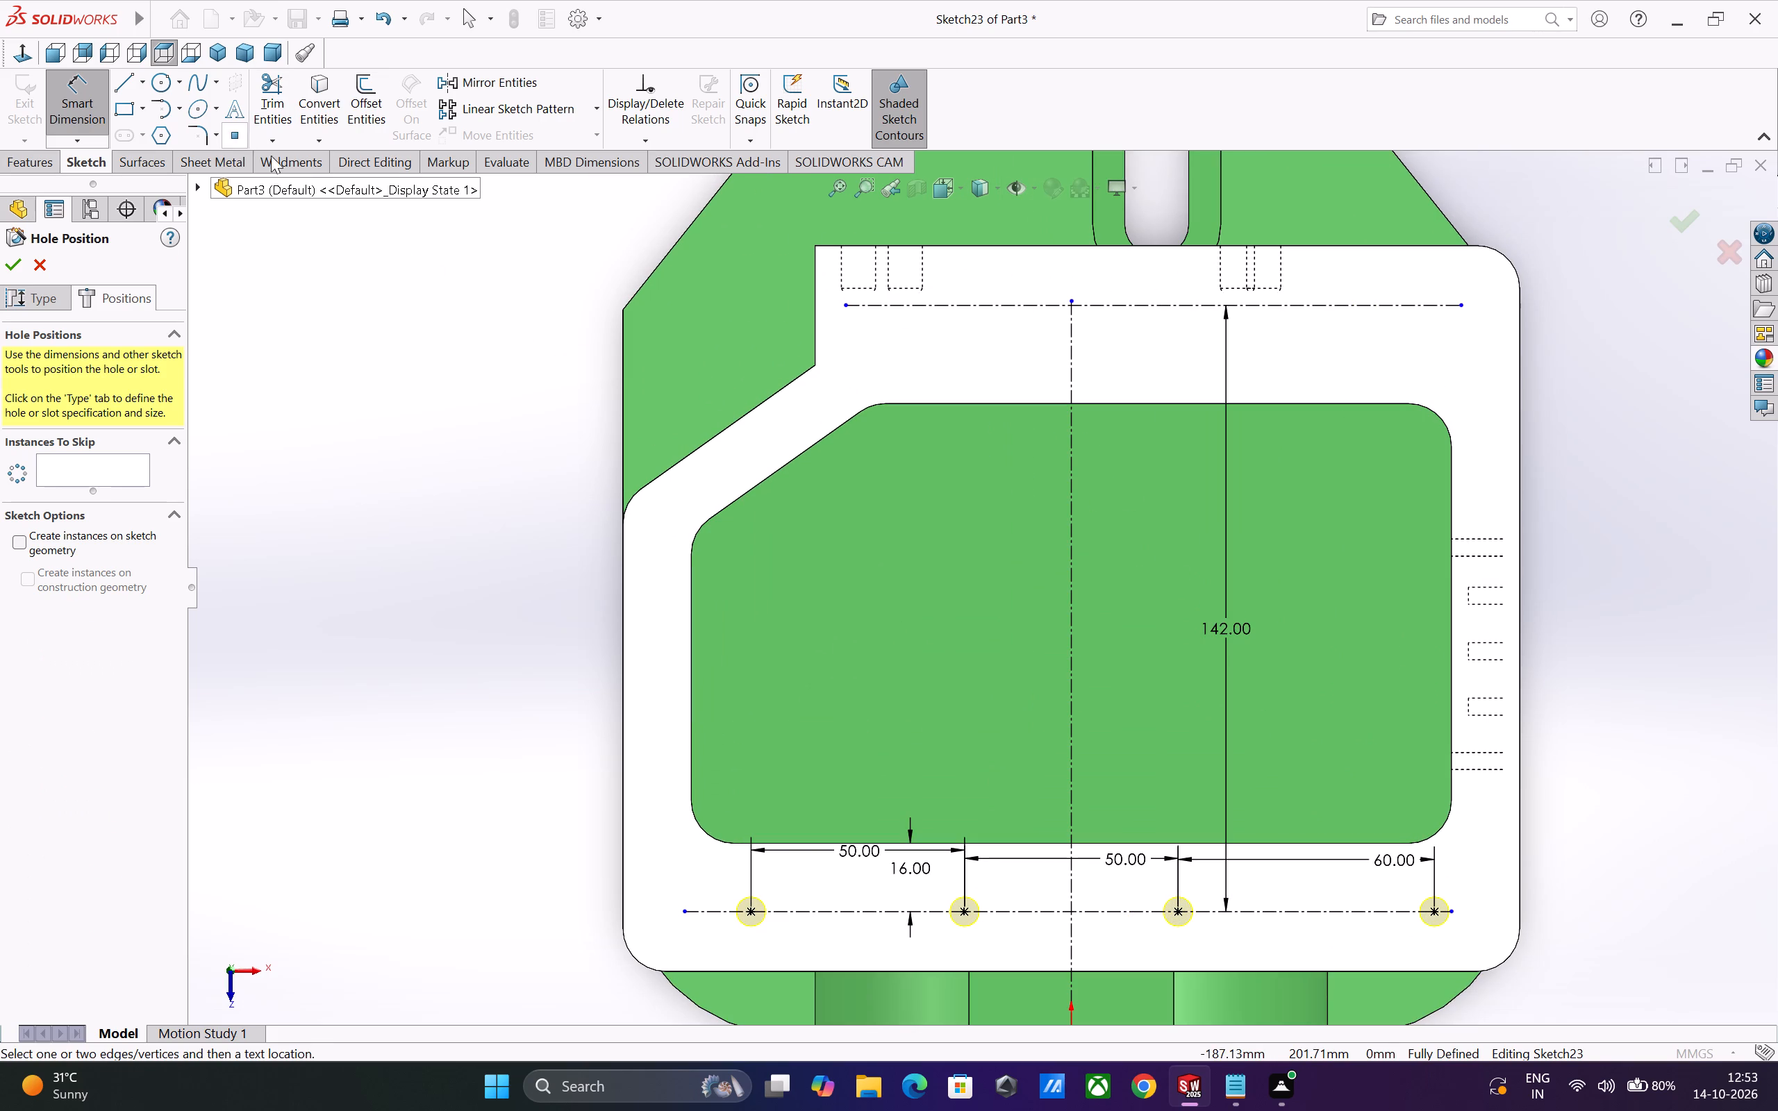
scroll(1270, 578, "up", 2)
scroll(1129, 492, "down", 1)
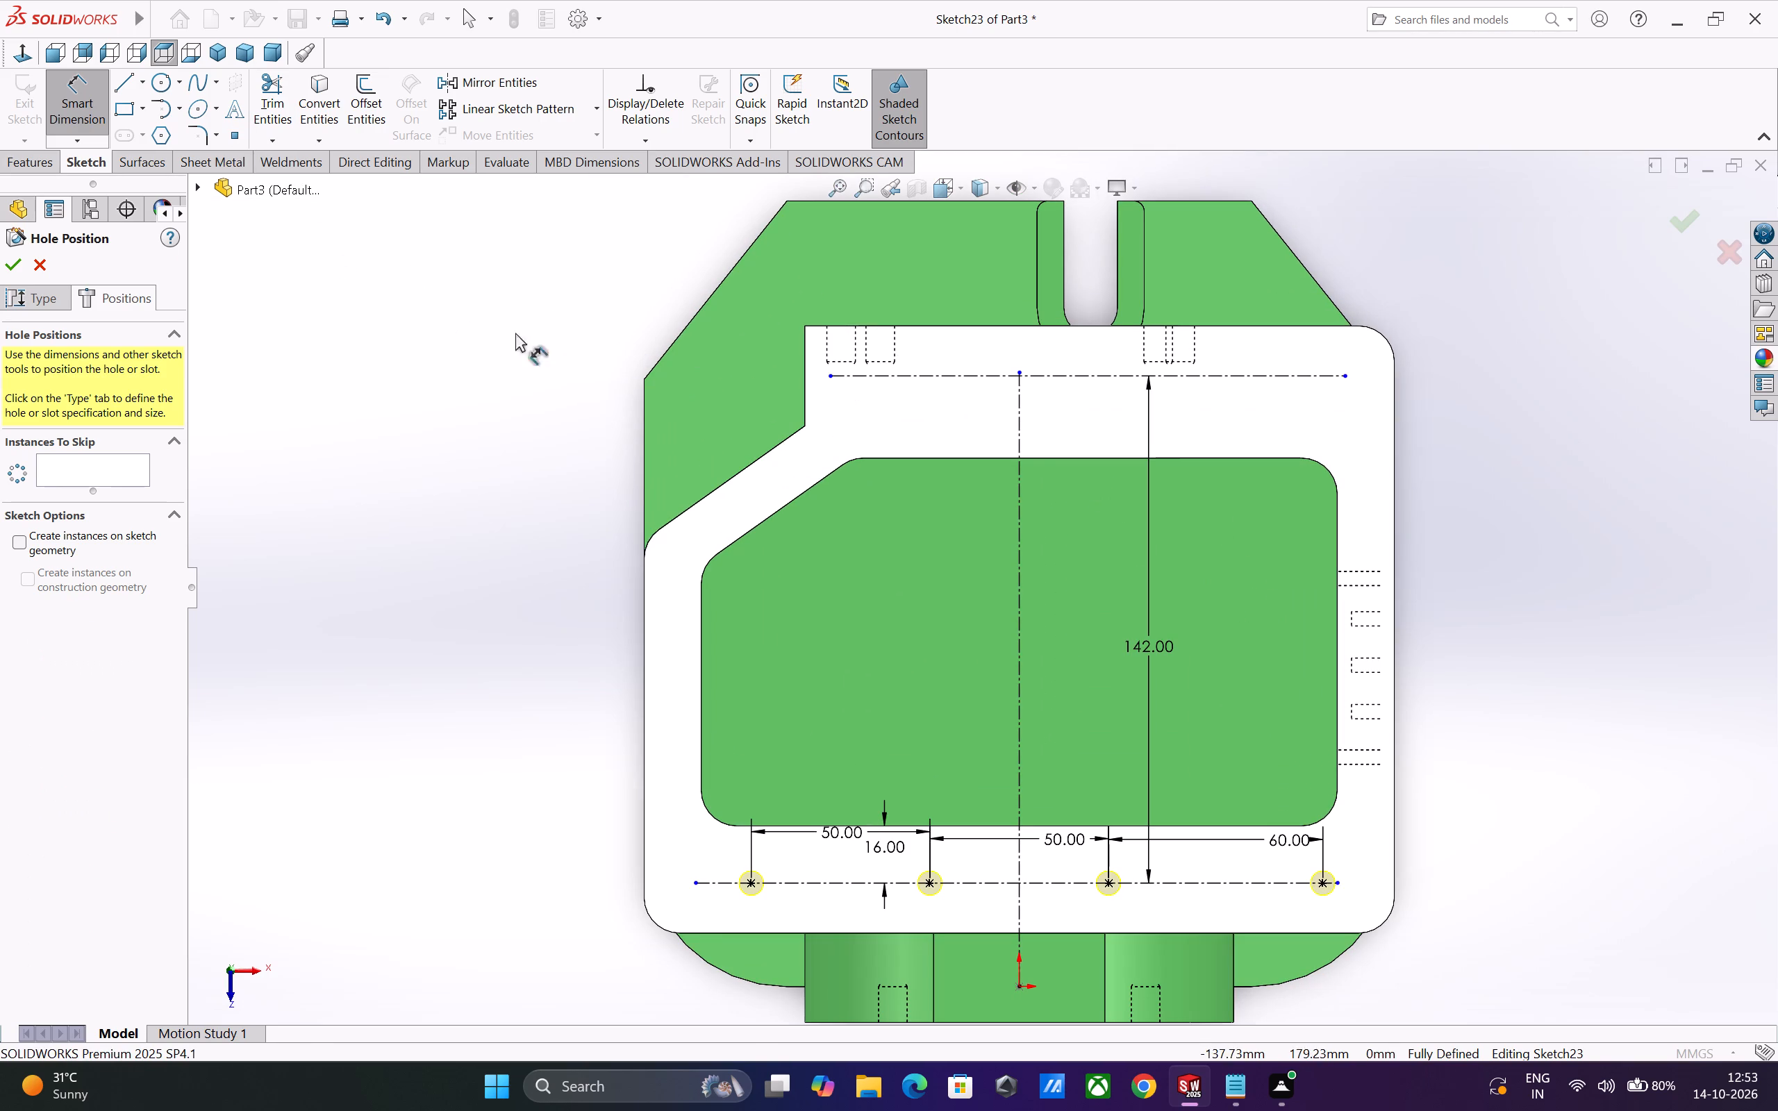
left_click(243, 131)
scroll(941, 399, "down", 2)
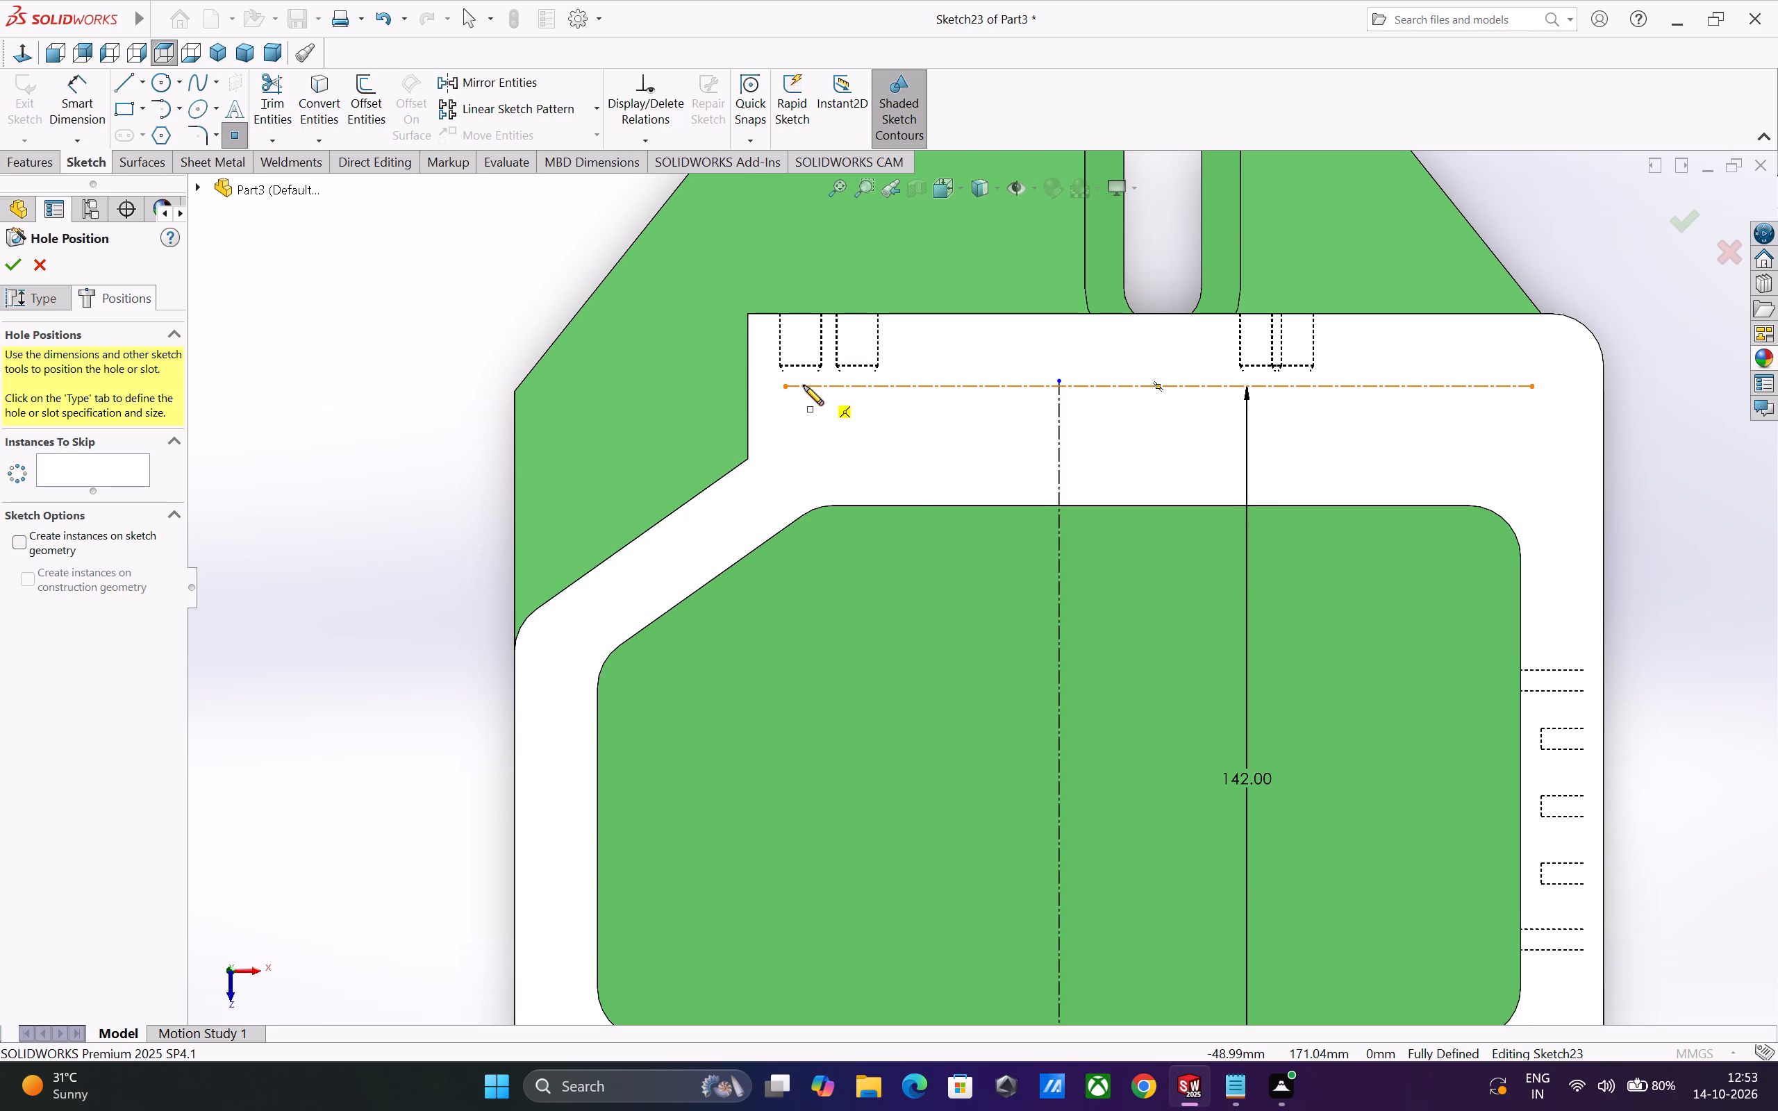
left_click(804, 385)
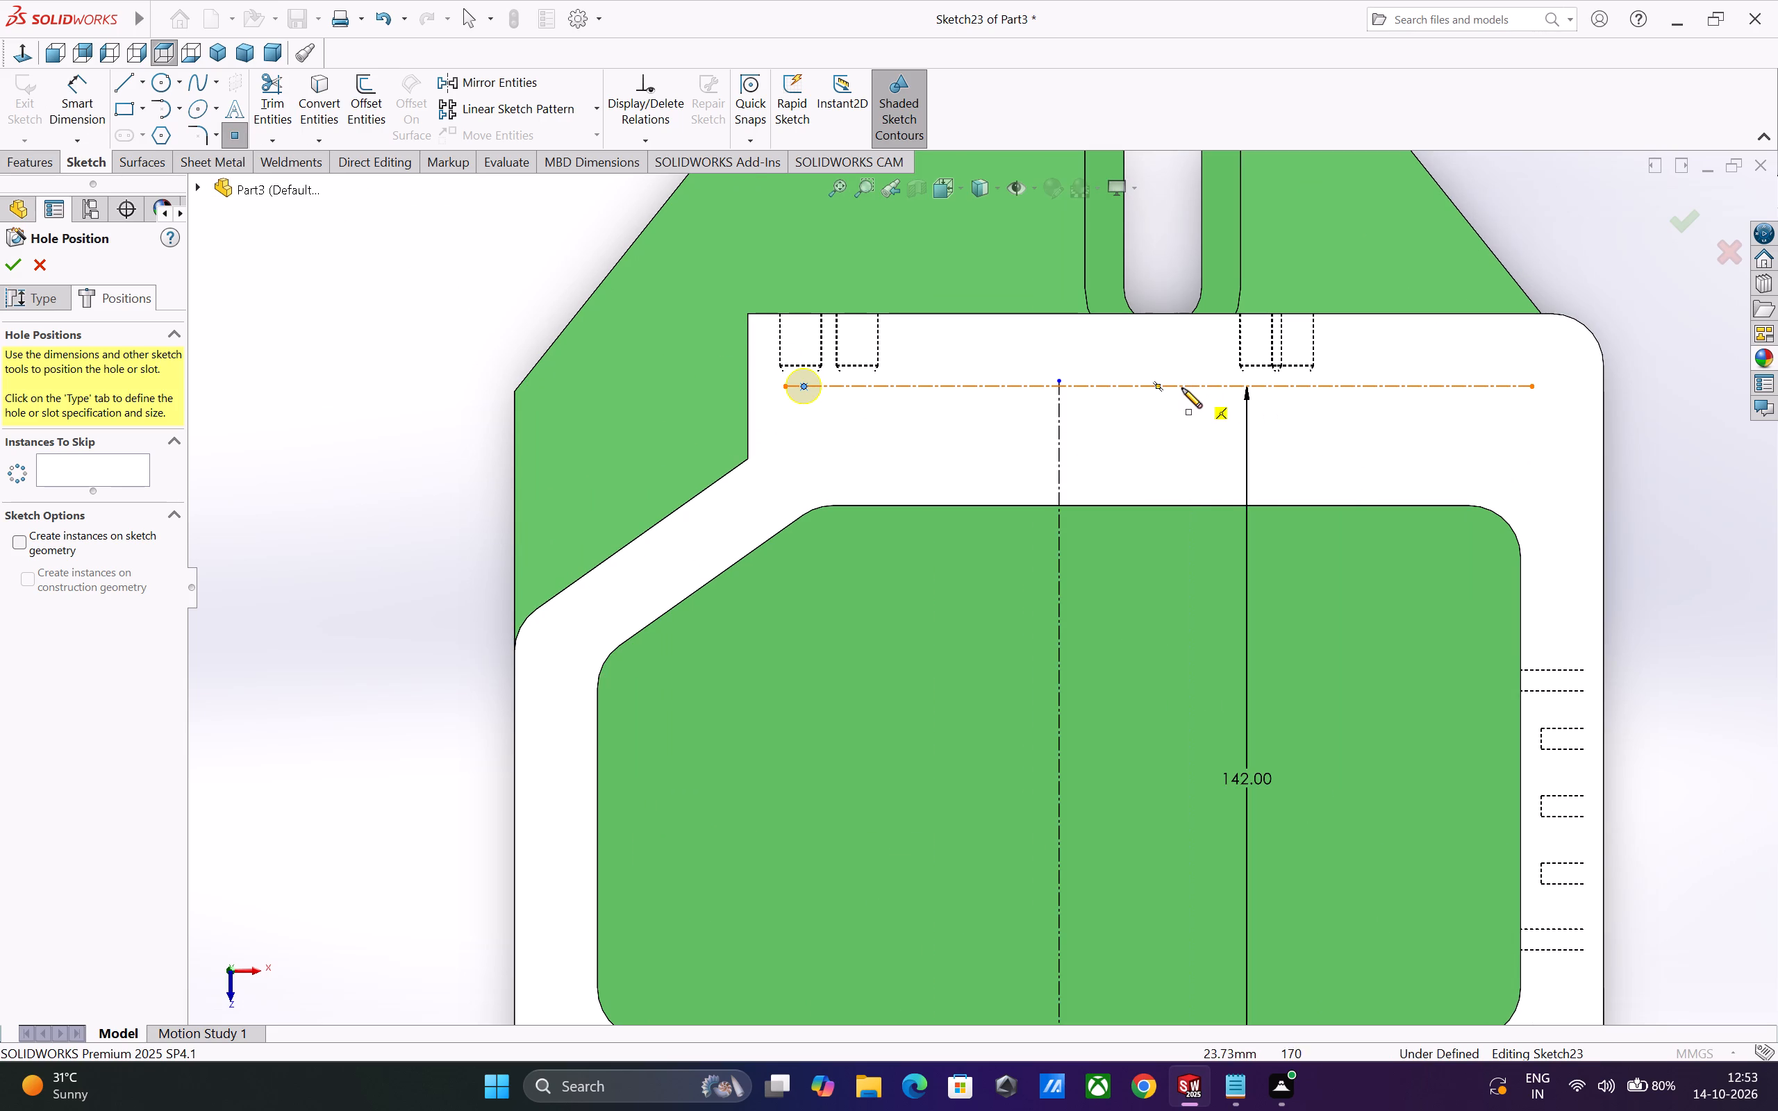
left_click(1181, 388)
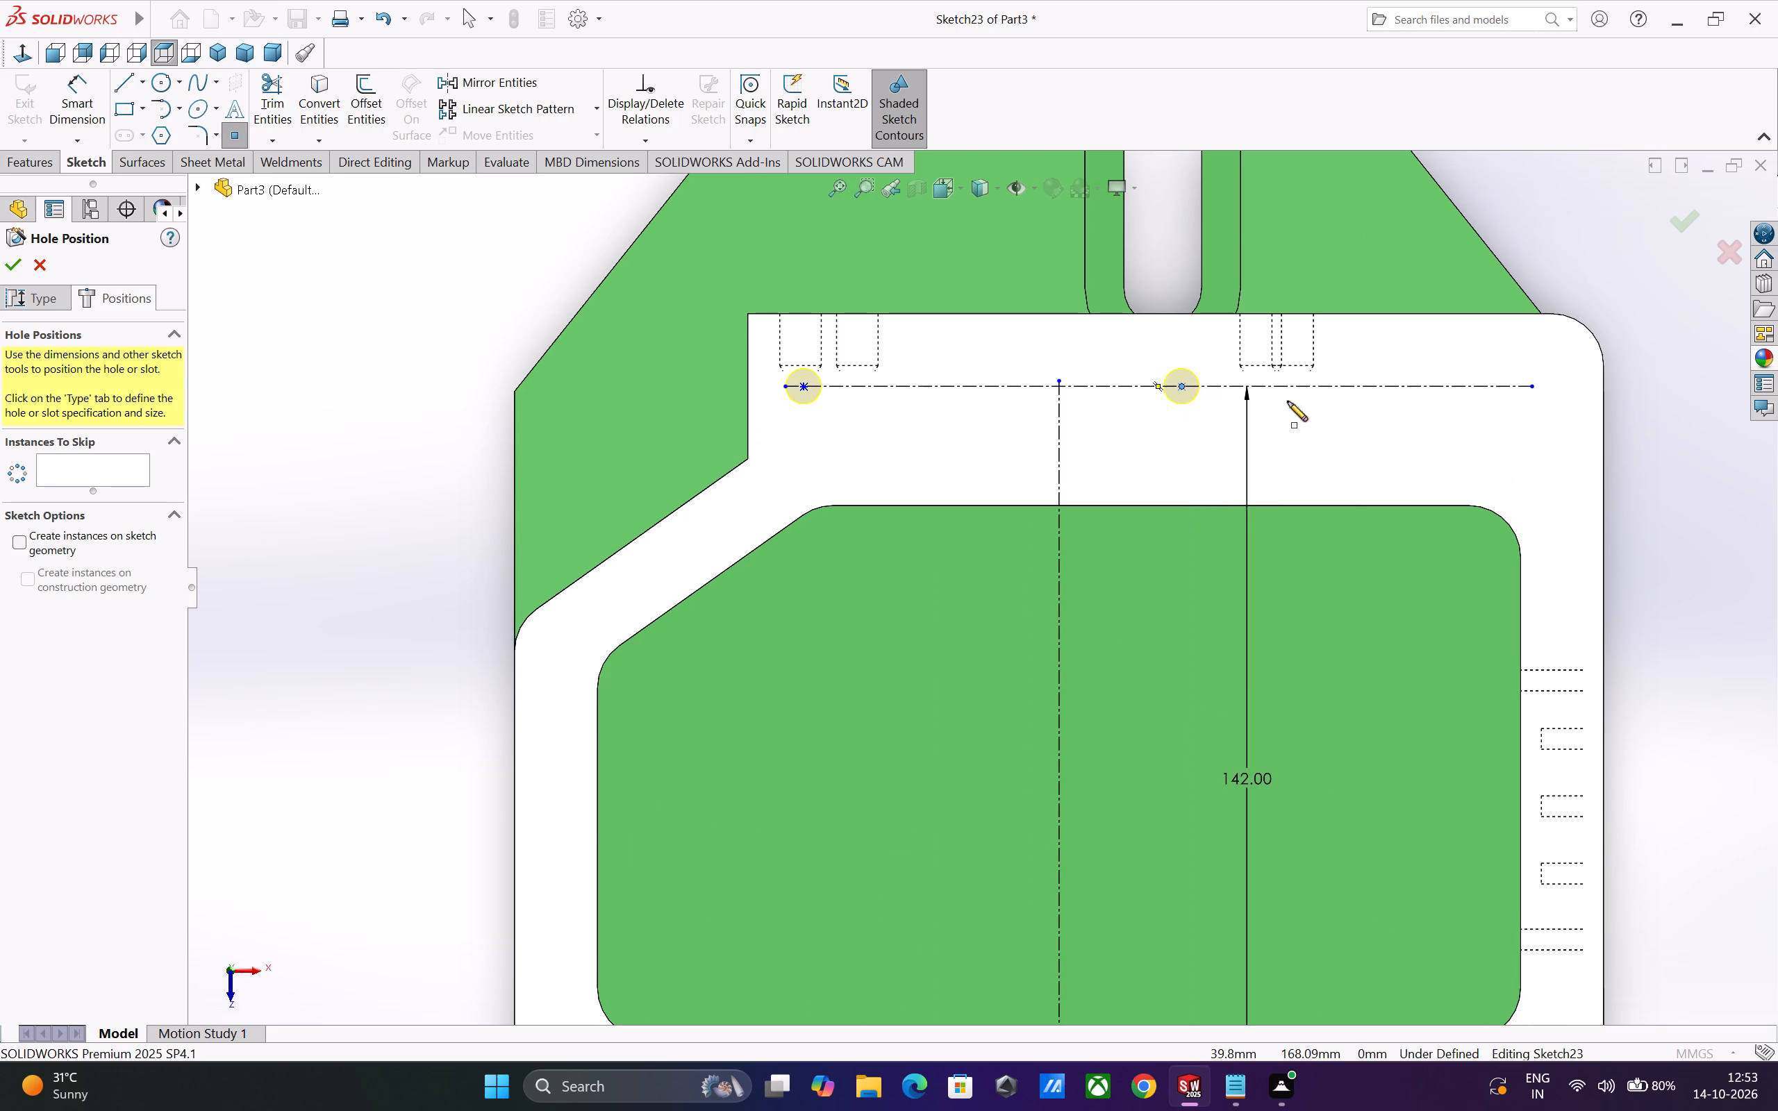
left_click(1470, 385)
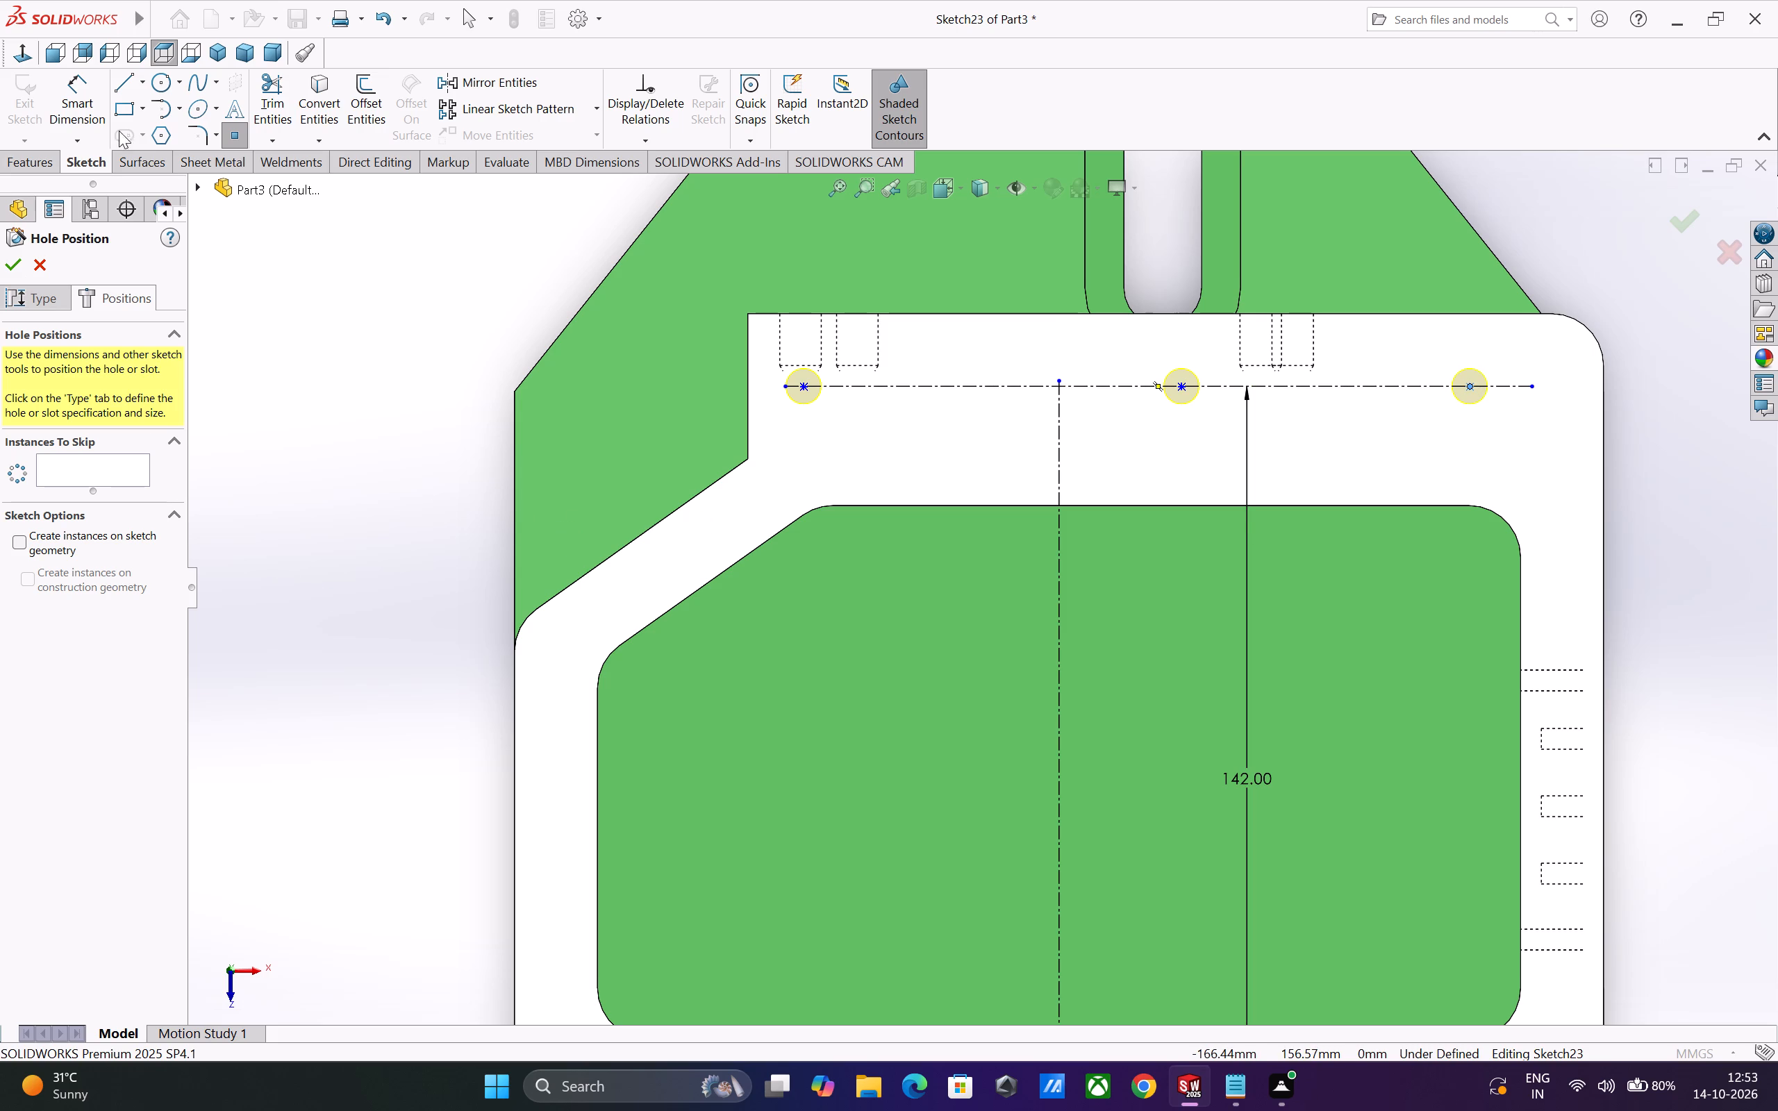
Dimension the left hole point on the rear centerline 45 mm from the vertical centerline.
left_click_drag(85, 94, 102, 108)
left_click(804, 387)
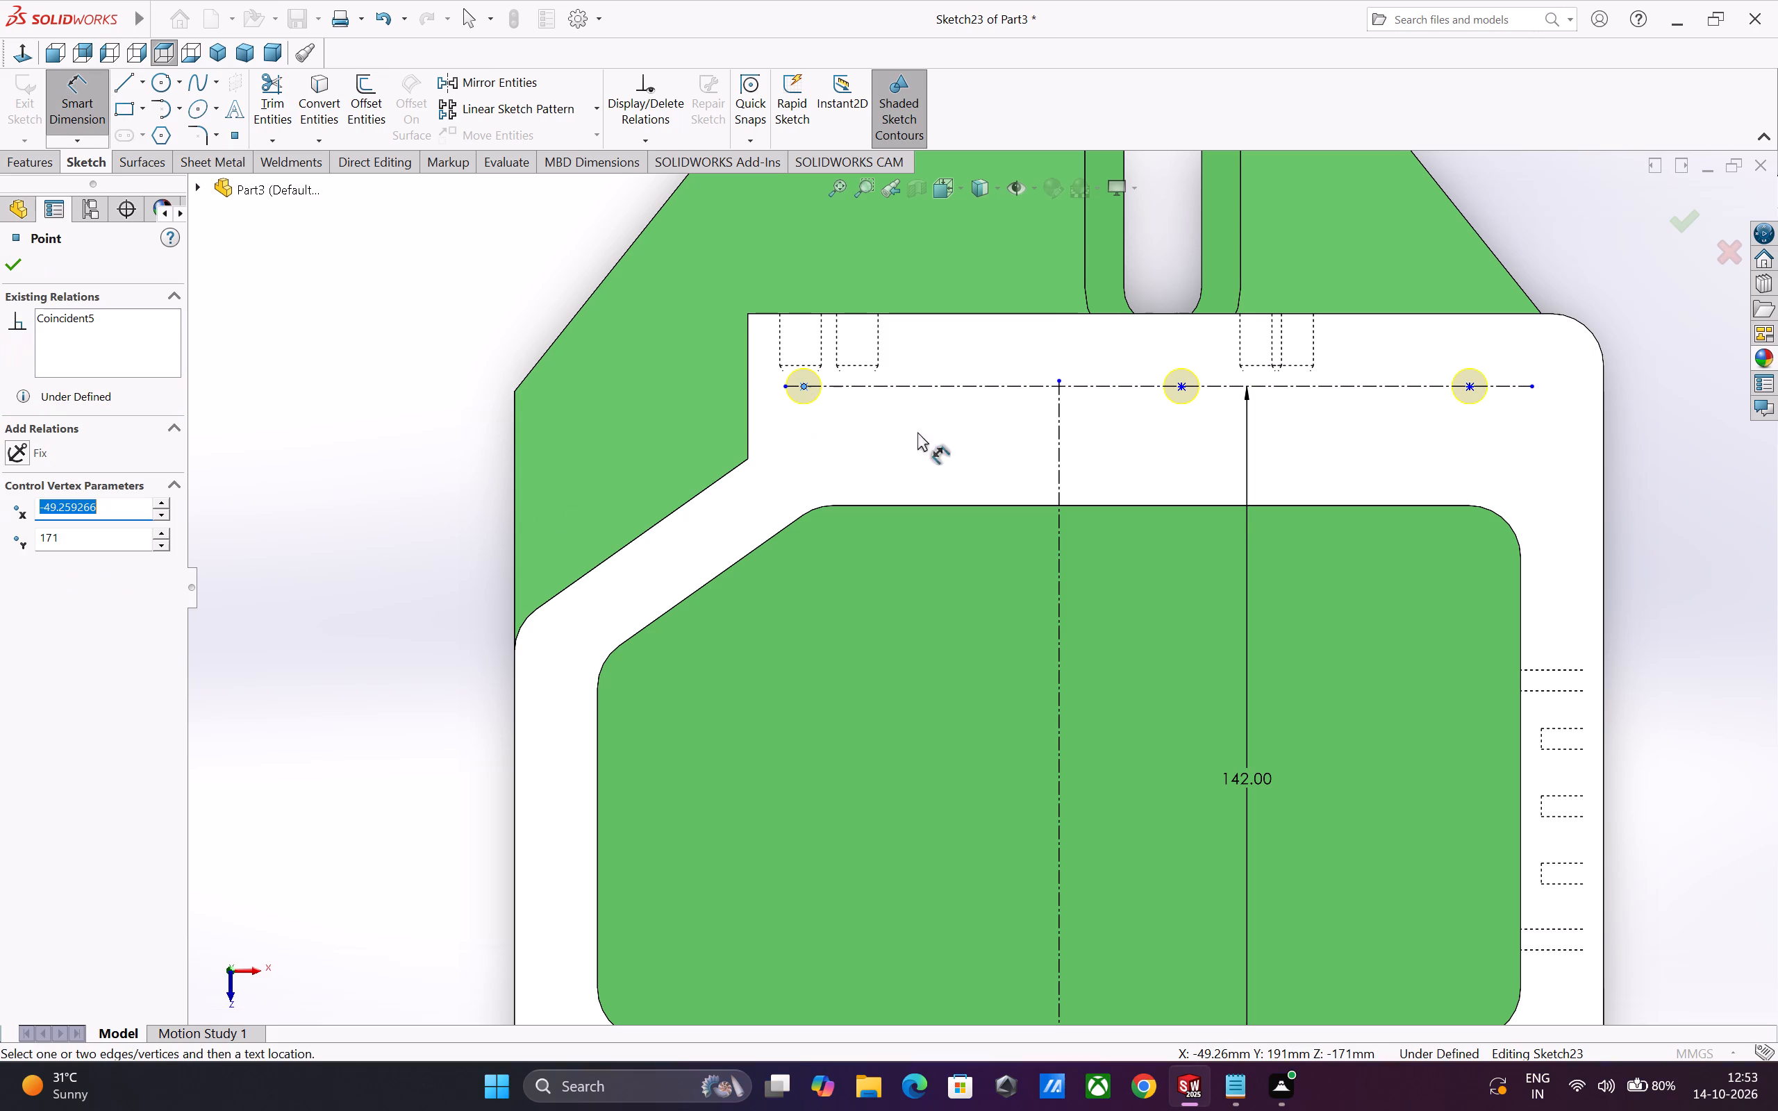
left_click(1058, 466)
left_click(948, 450)
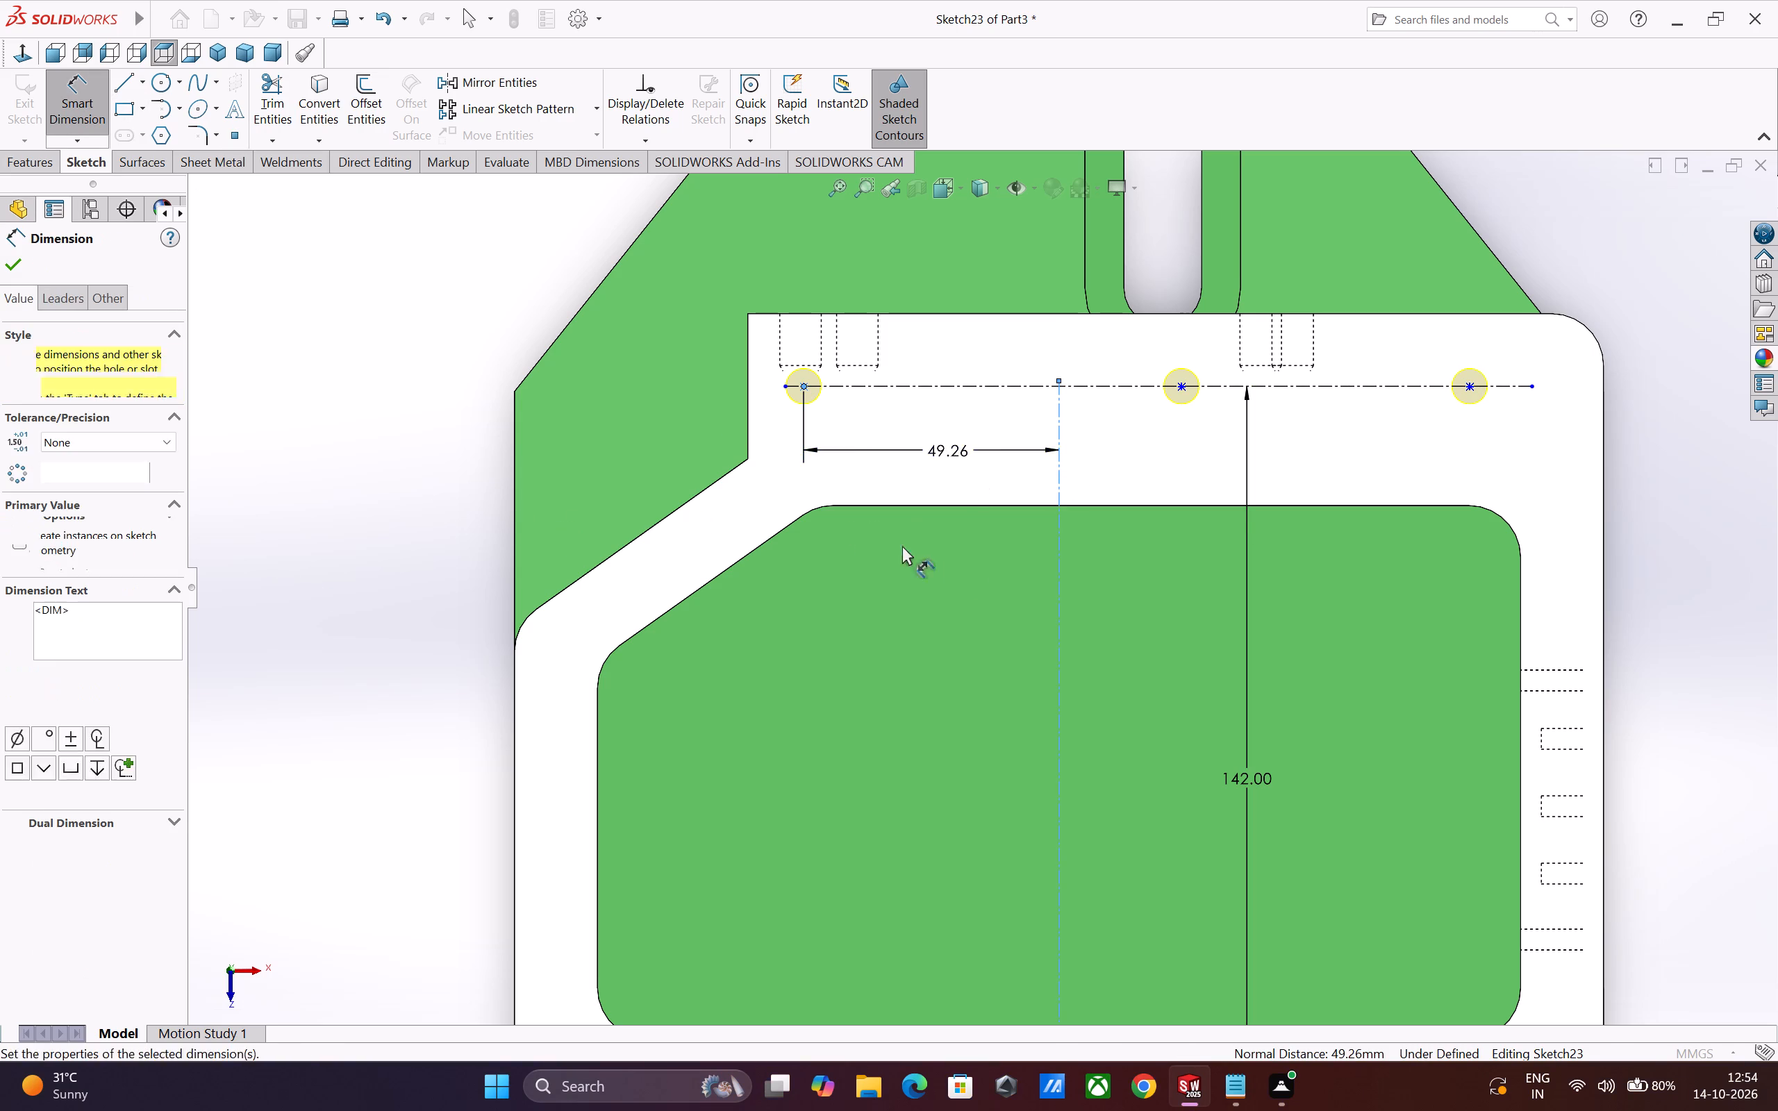
type("45")
key("Return")
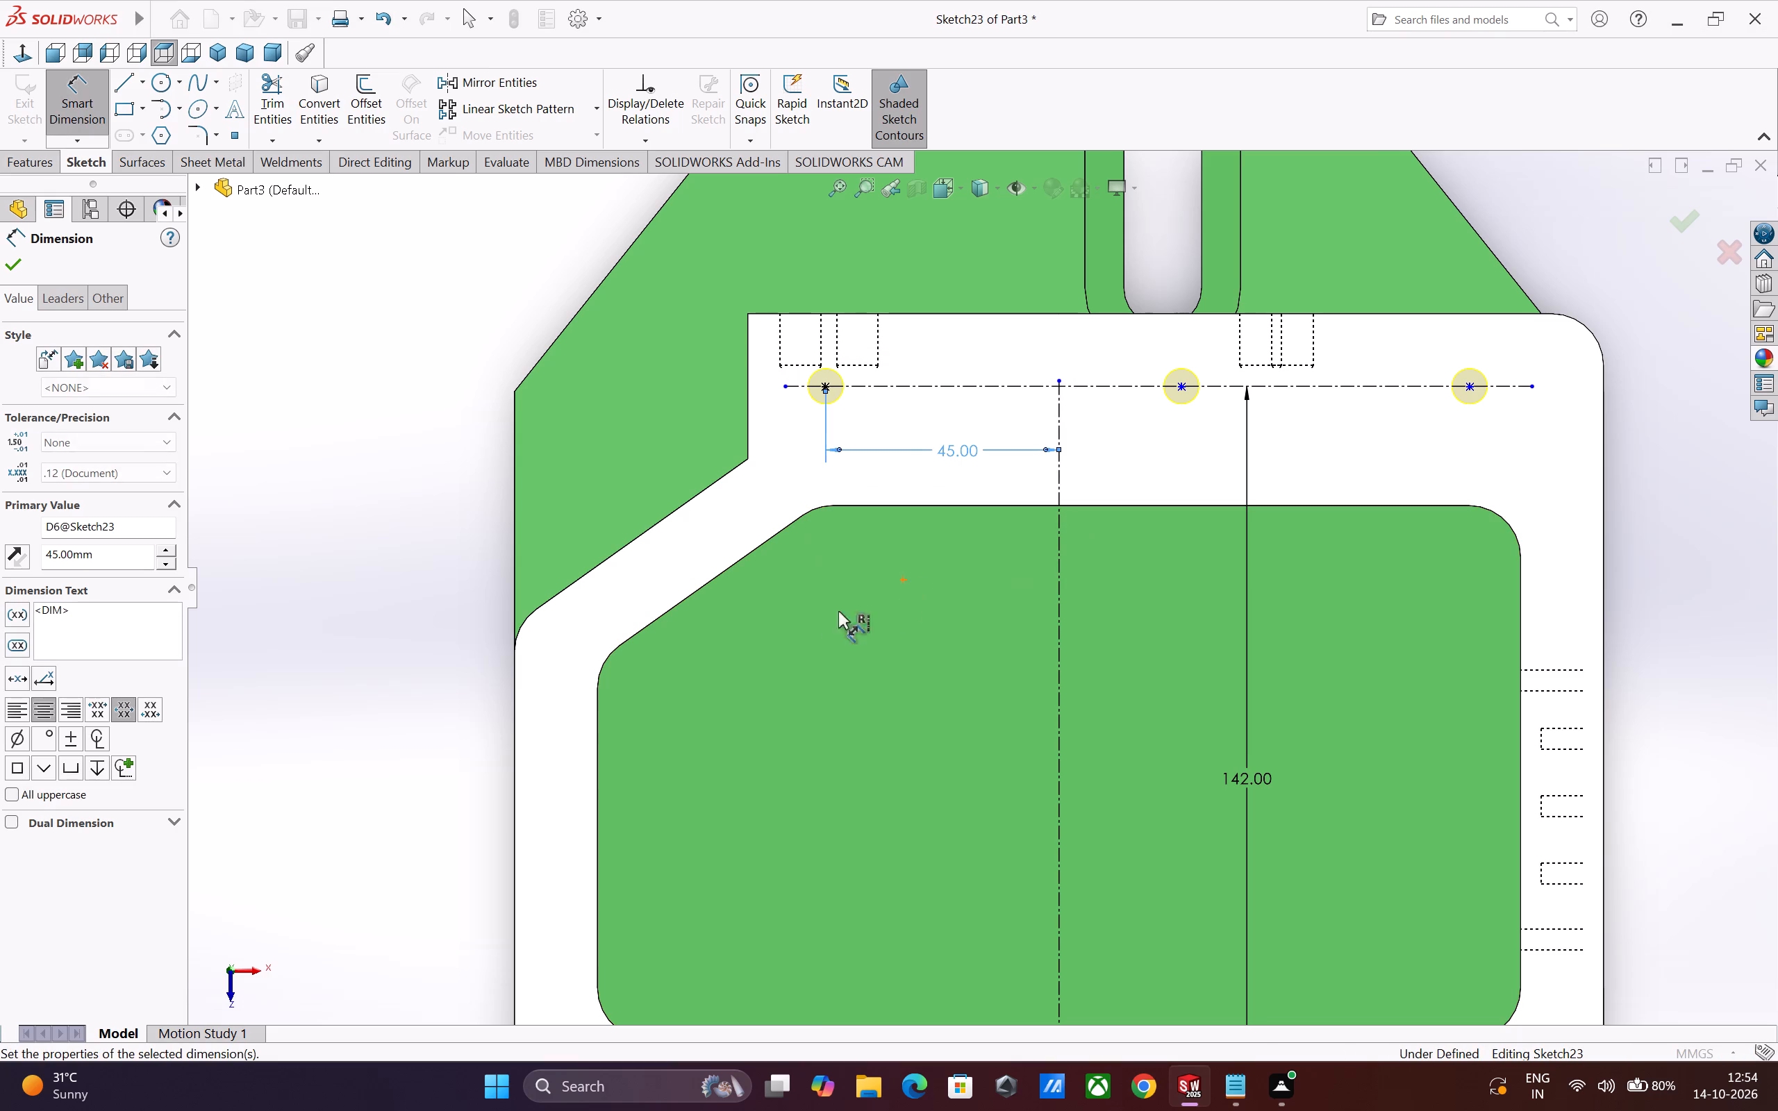
Dimension the spacing between the left and middle hole points on the rear centerline as 75 mm.
left_click(824, 384)
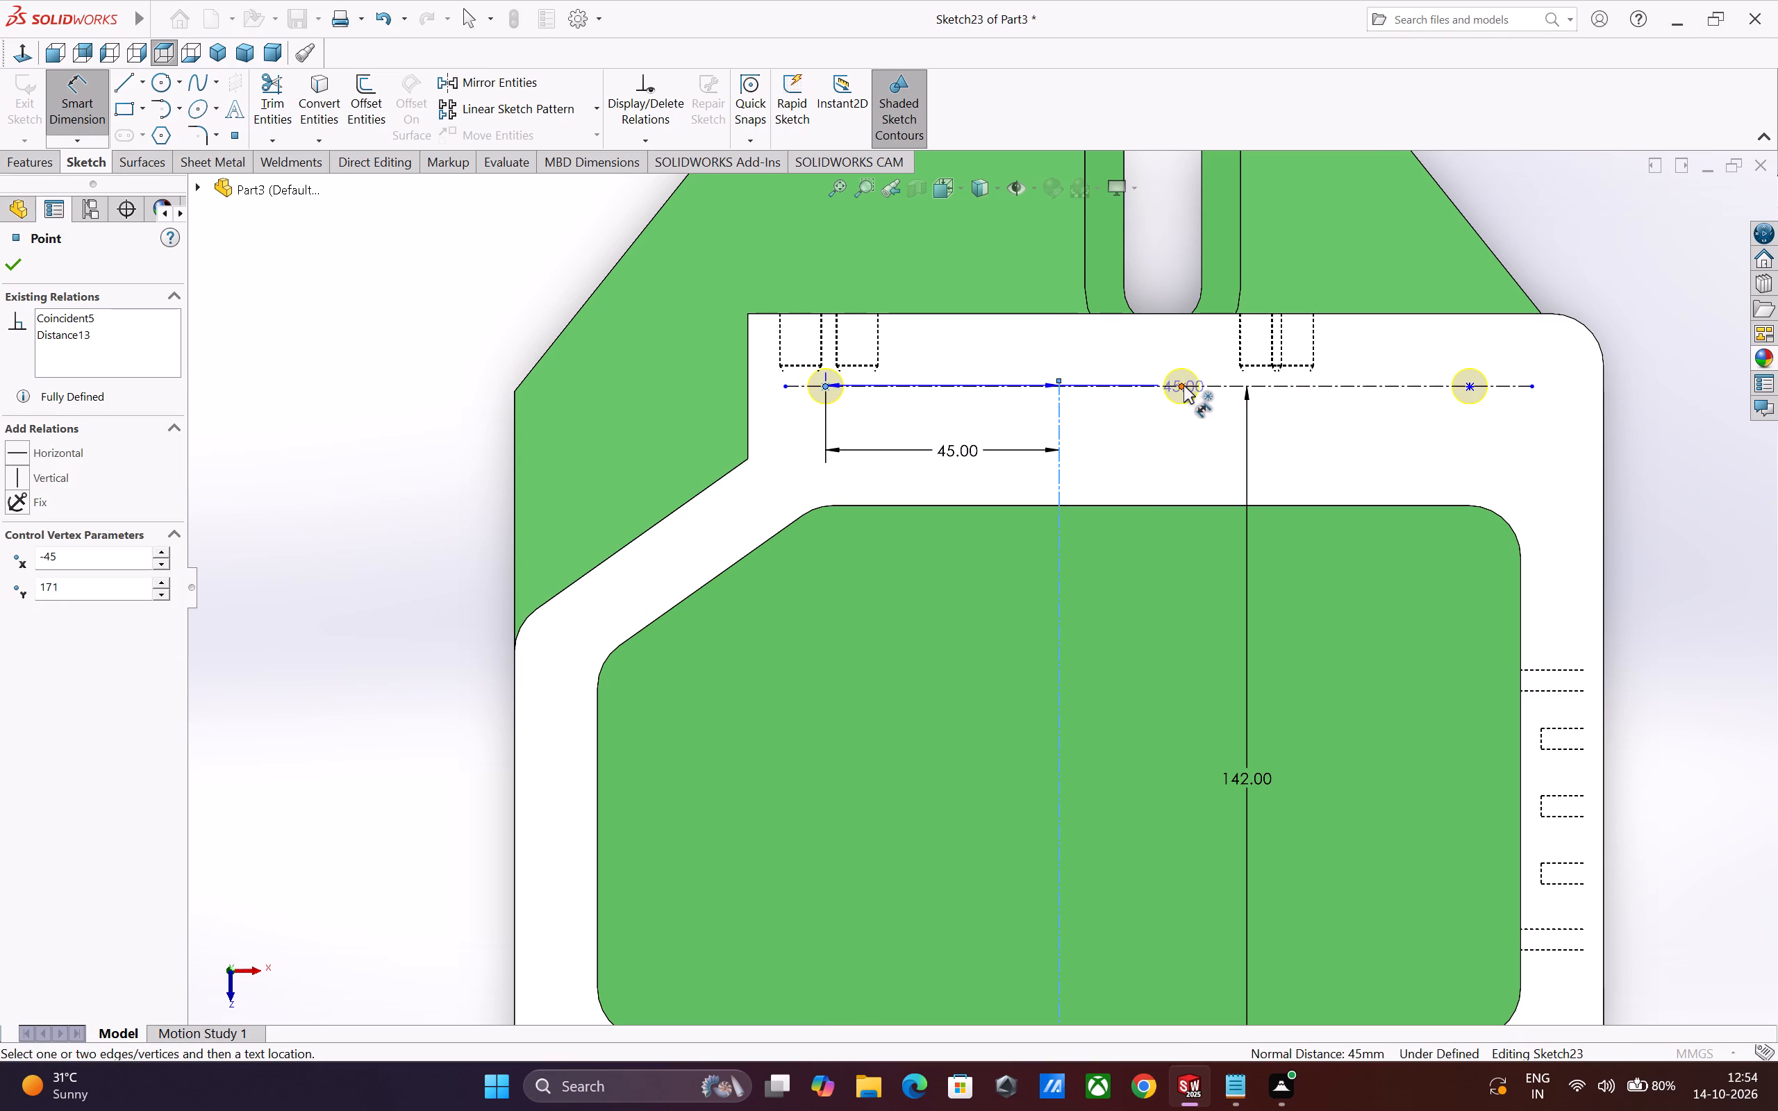
left_click(1181, 385)
left_click(1043, 340)
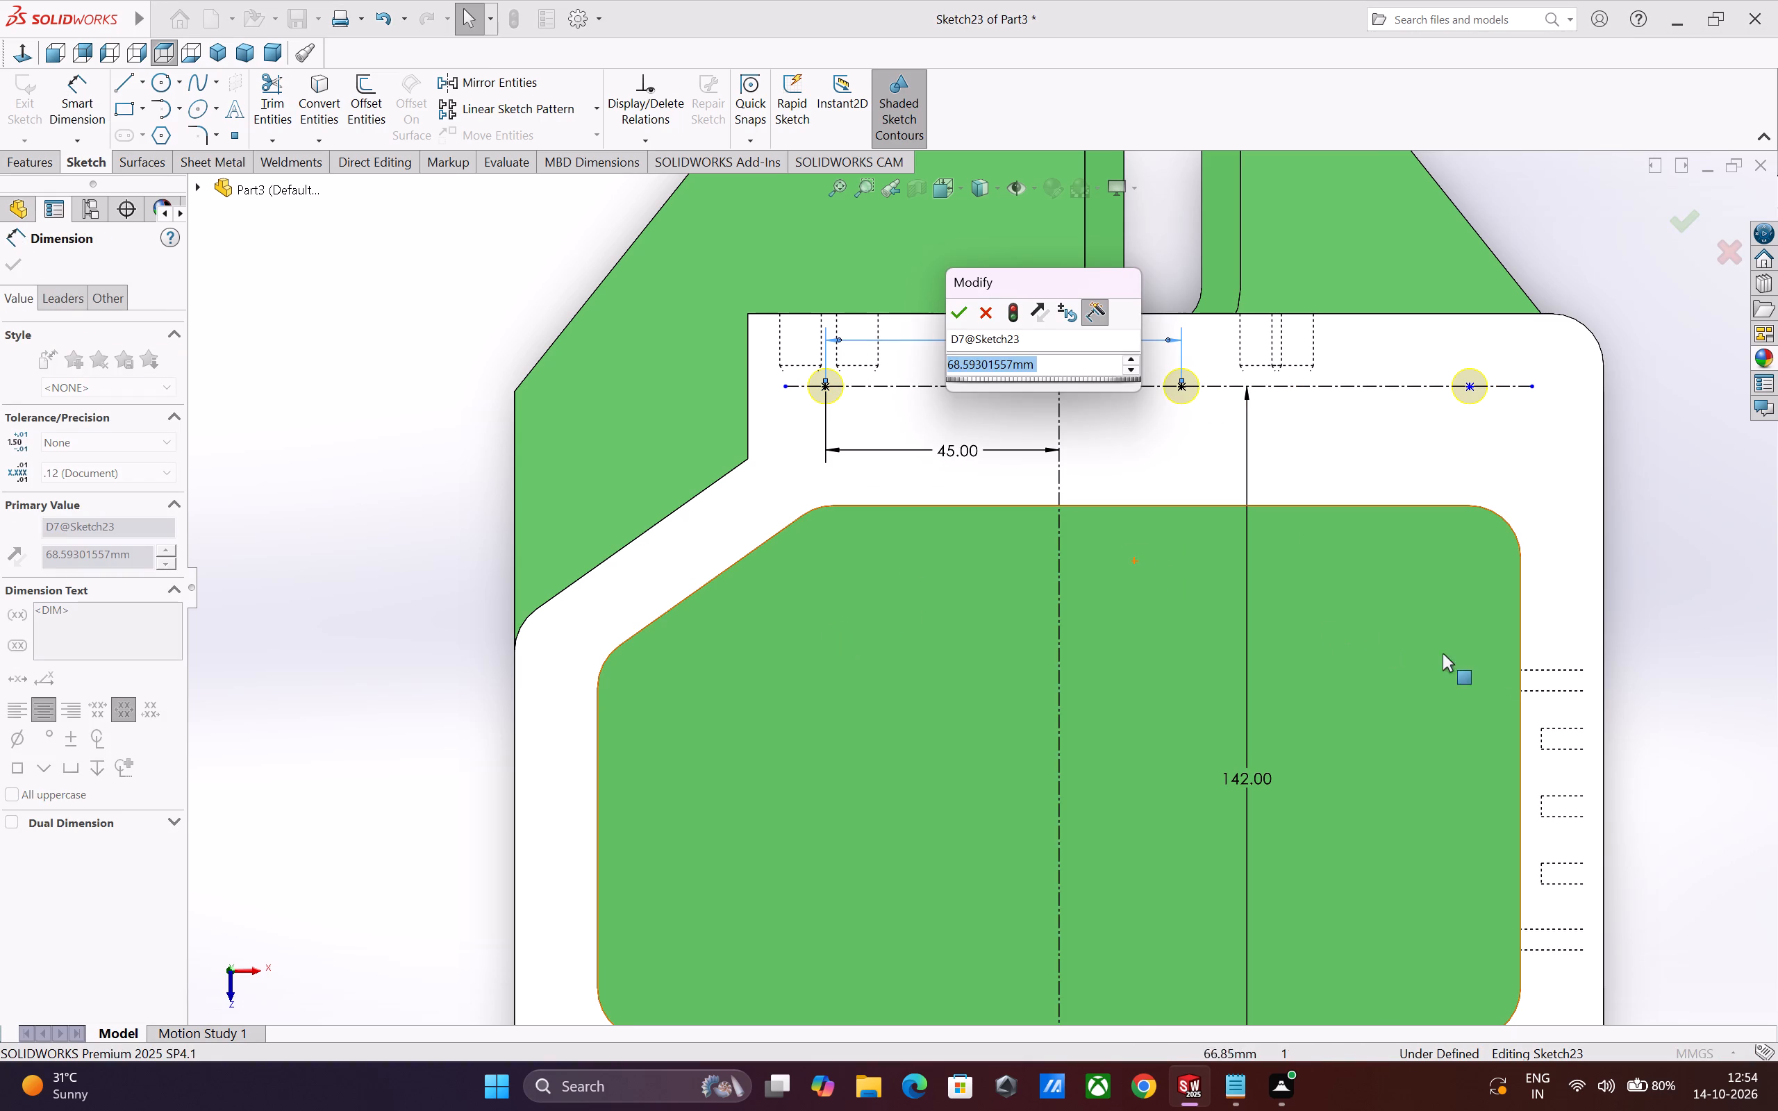
type("75")
key("Return")
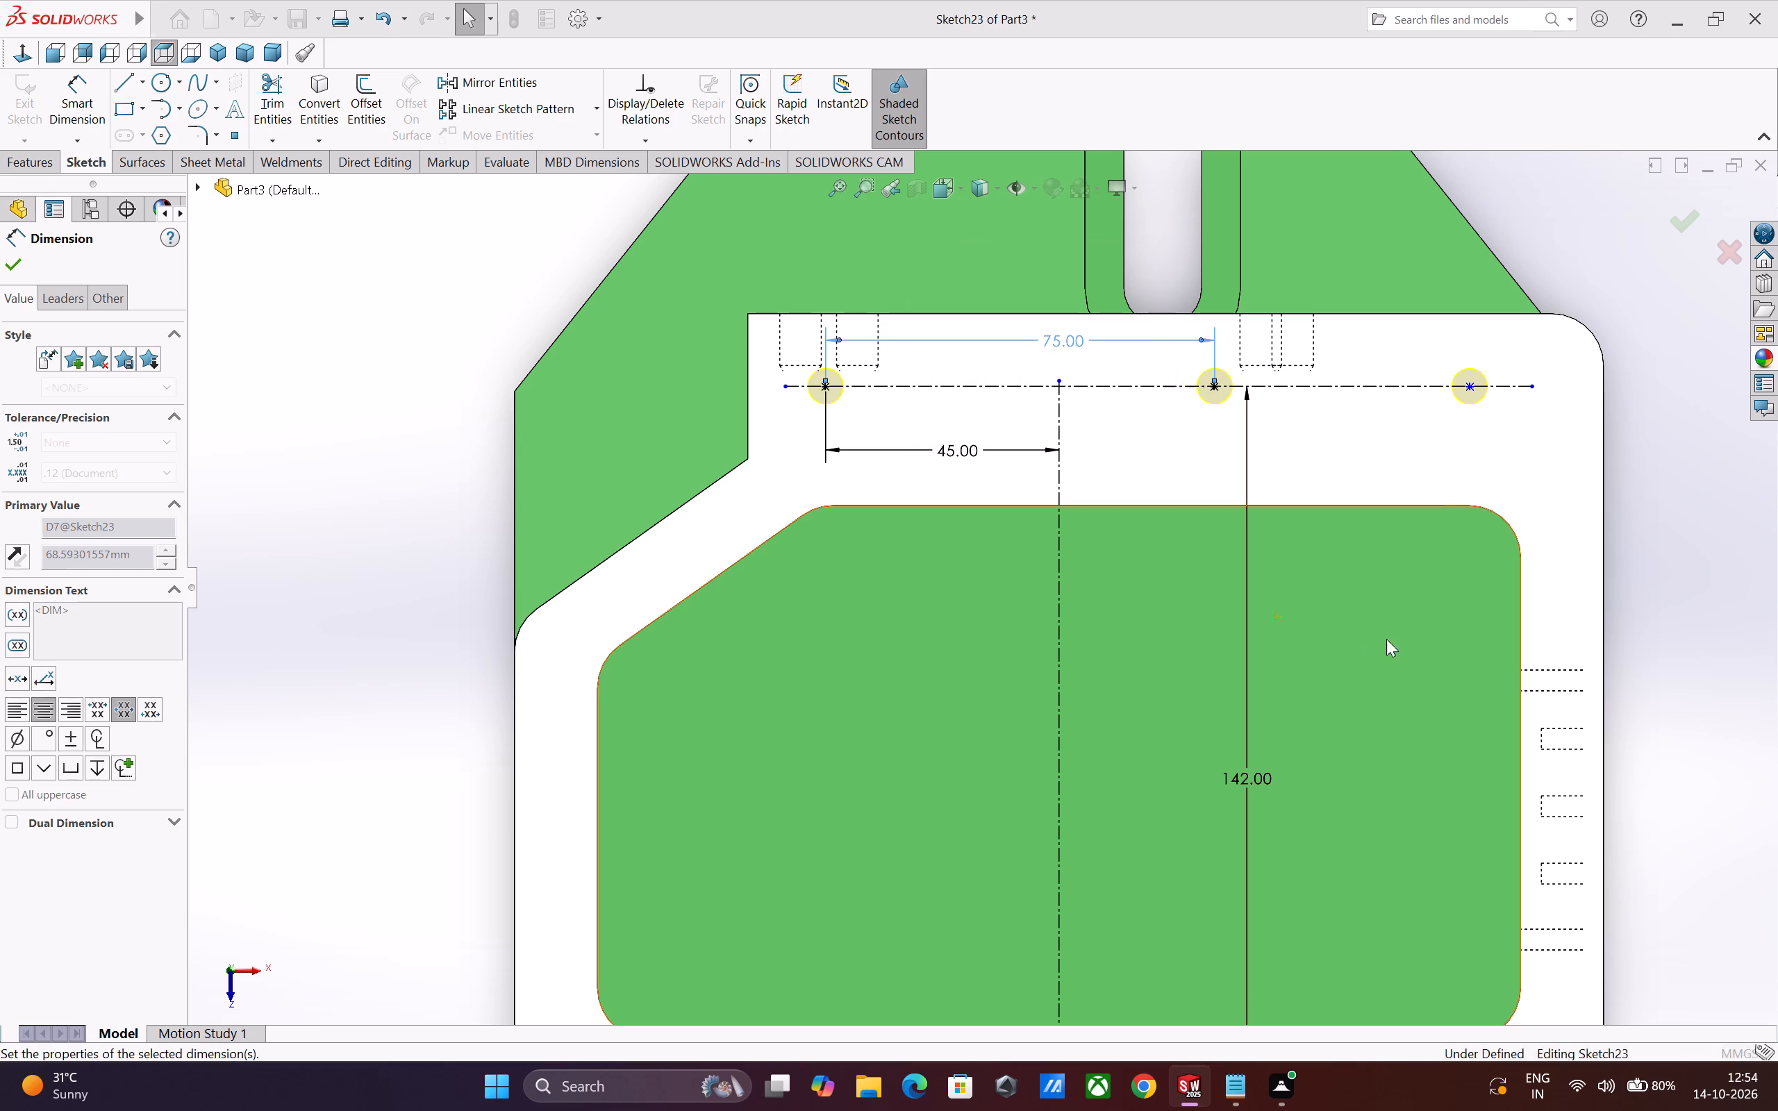
Dimension the spacing between the middle and right hole points on the rear centerline as 45 mm.
scroll(1394, 660, "up", 1)
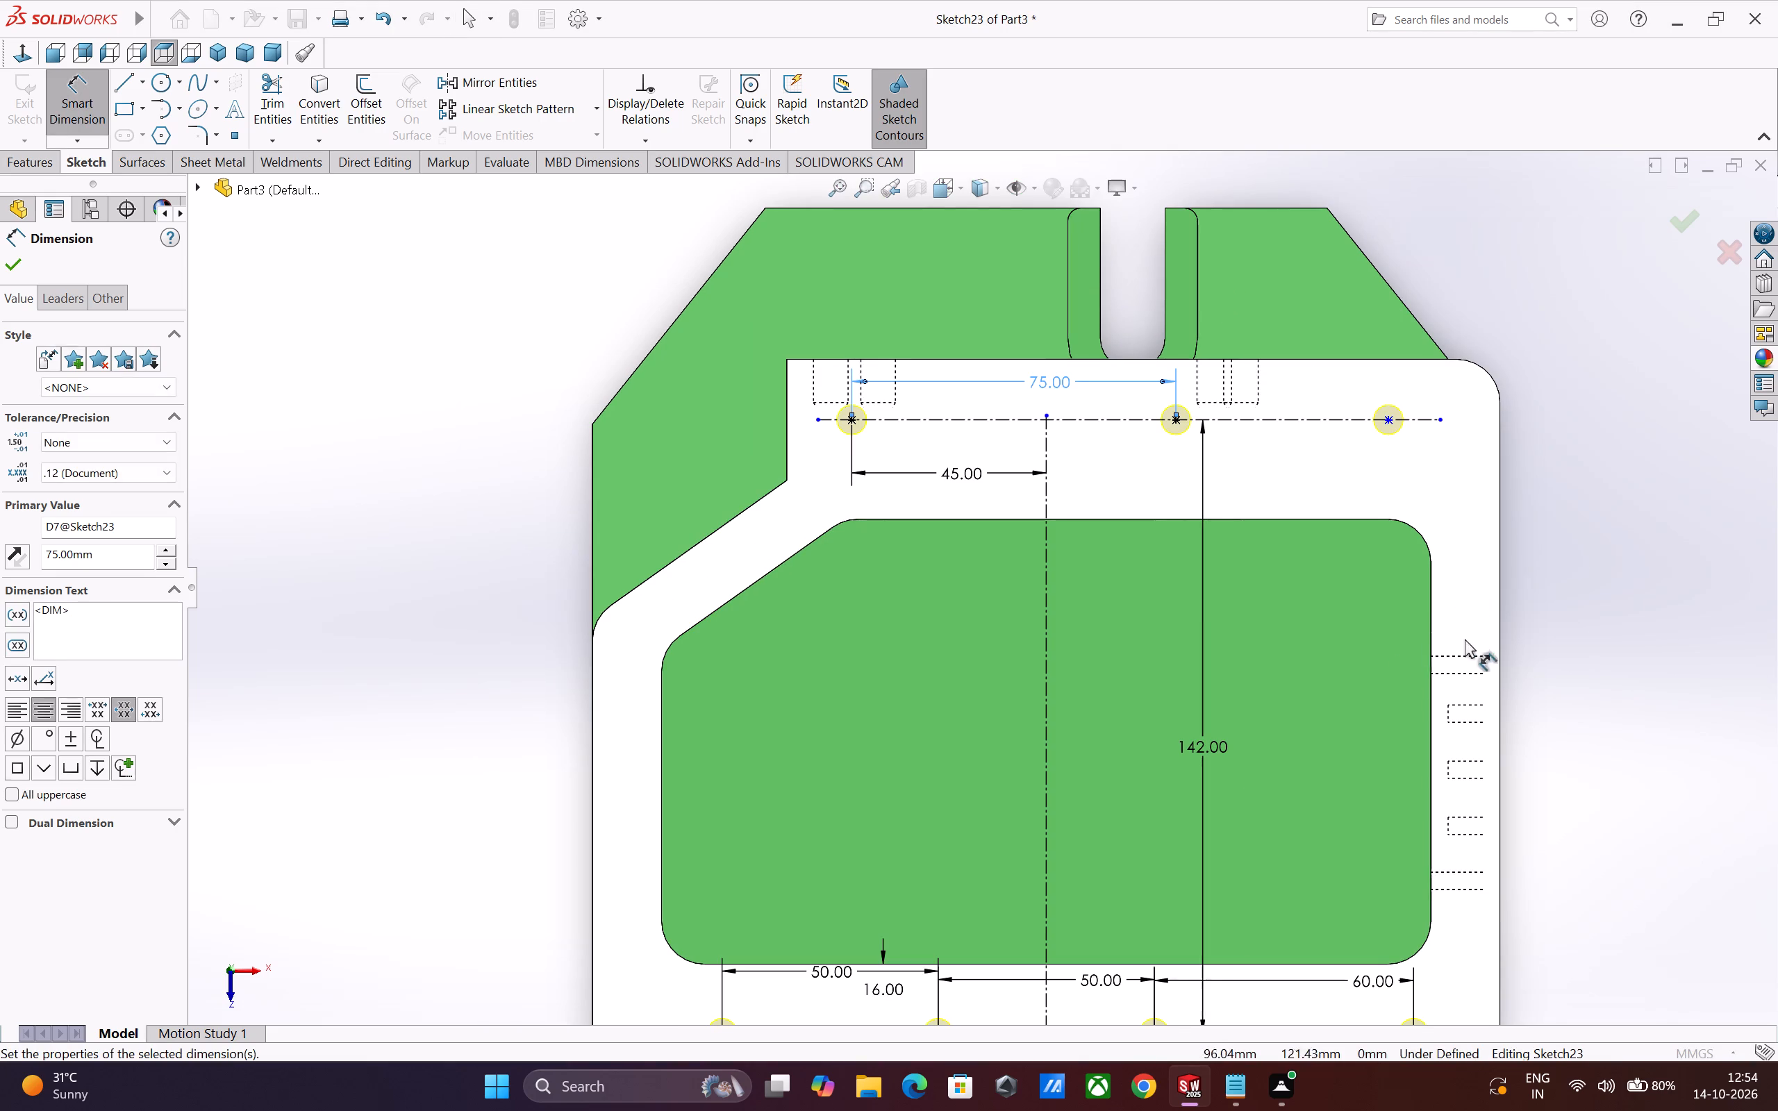
left_click(1388, 420)
left_click(1177, 422)
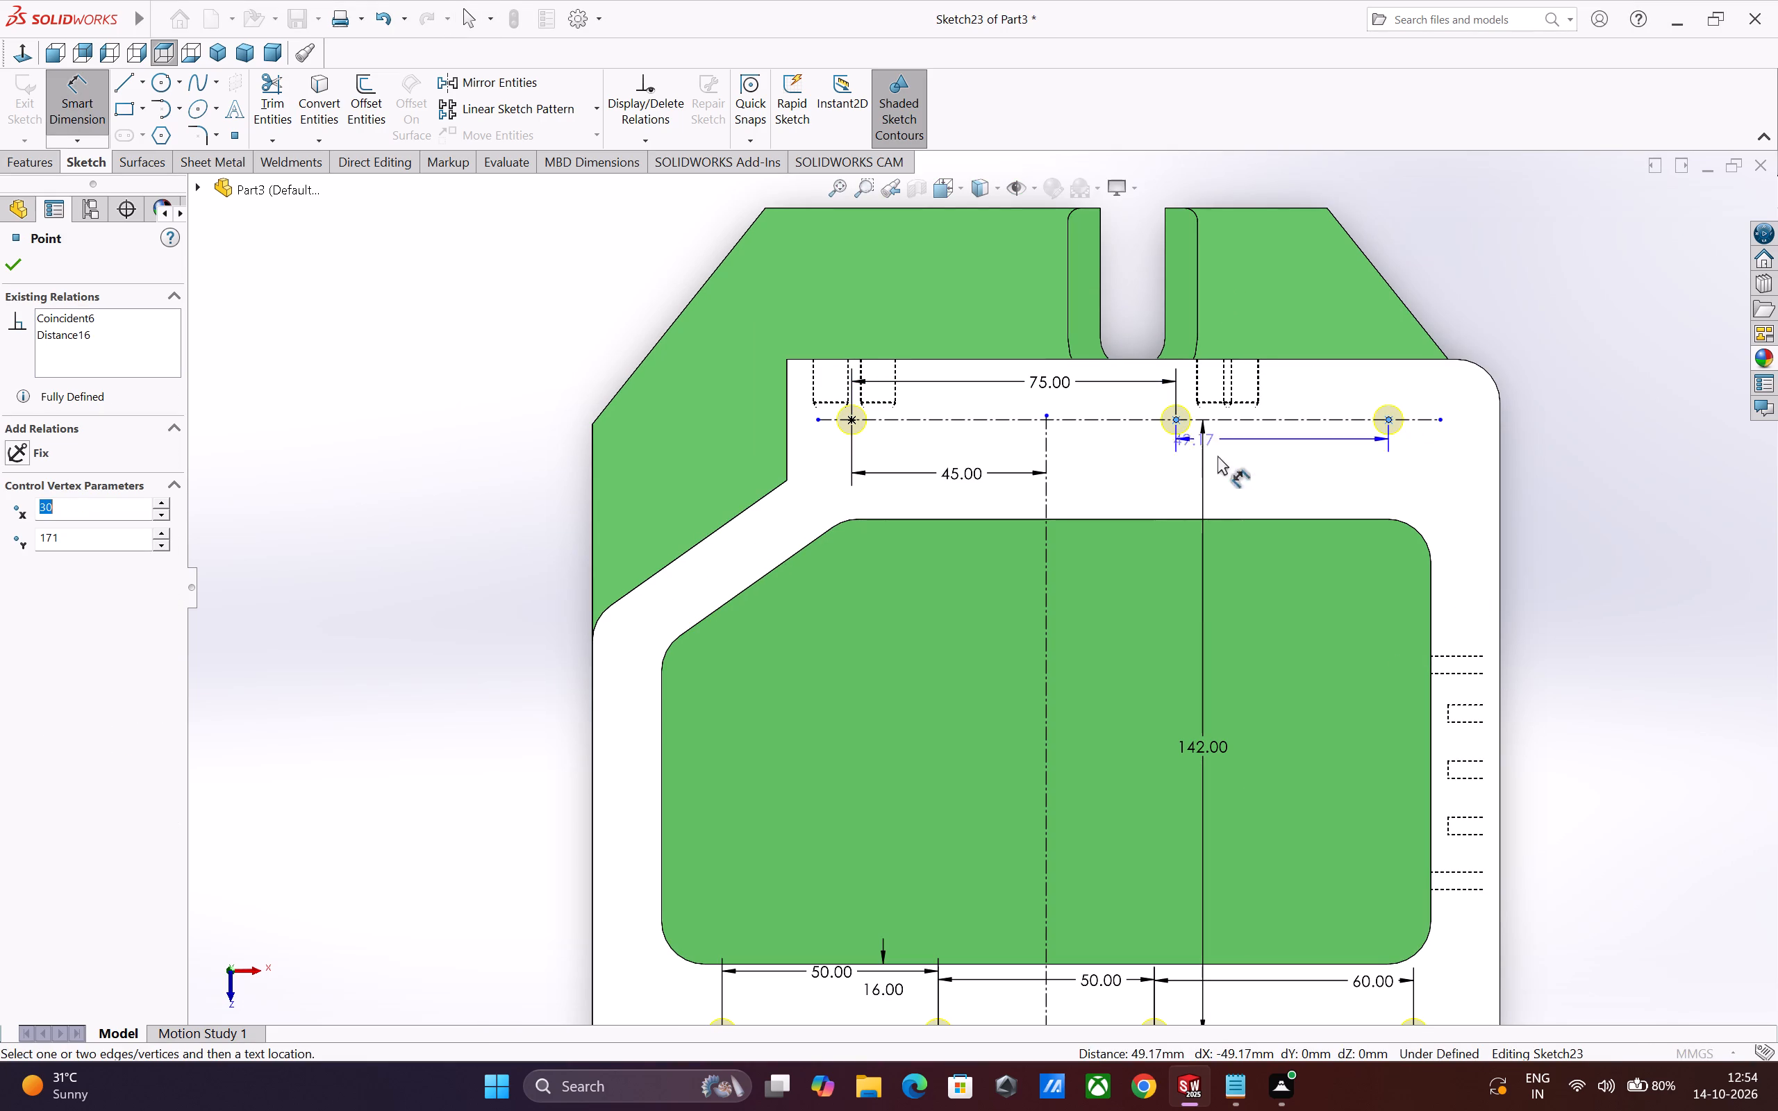
left_click(1274, 487)
type("45")
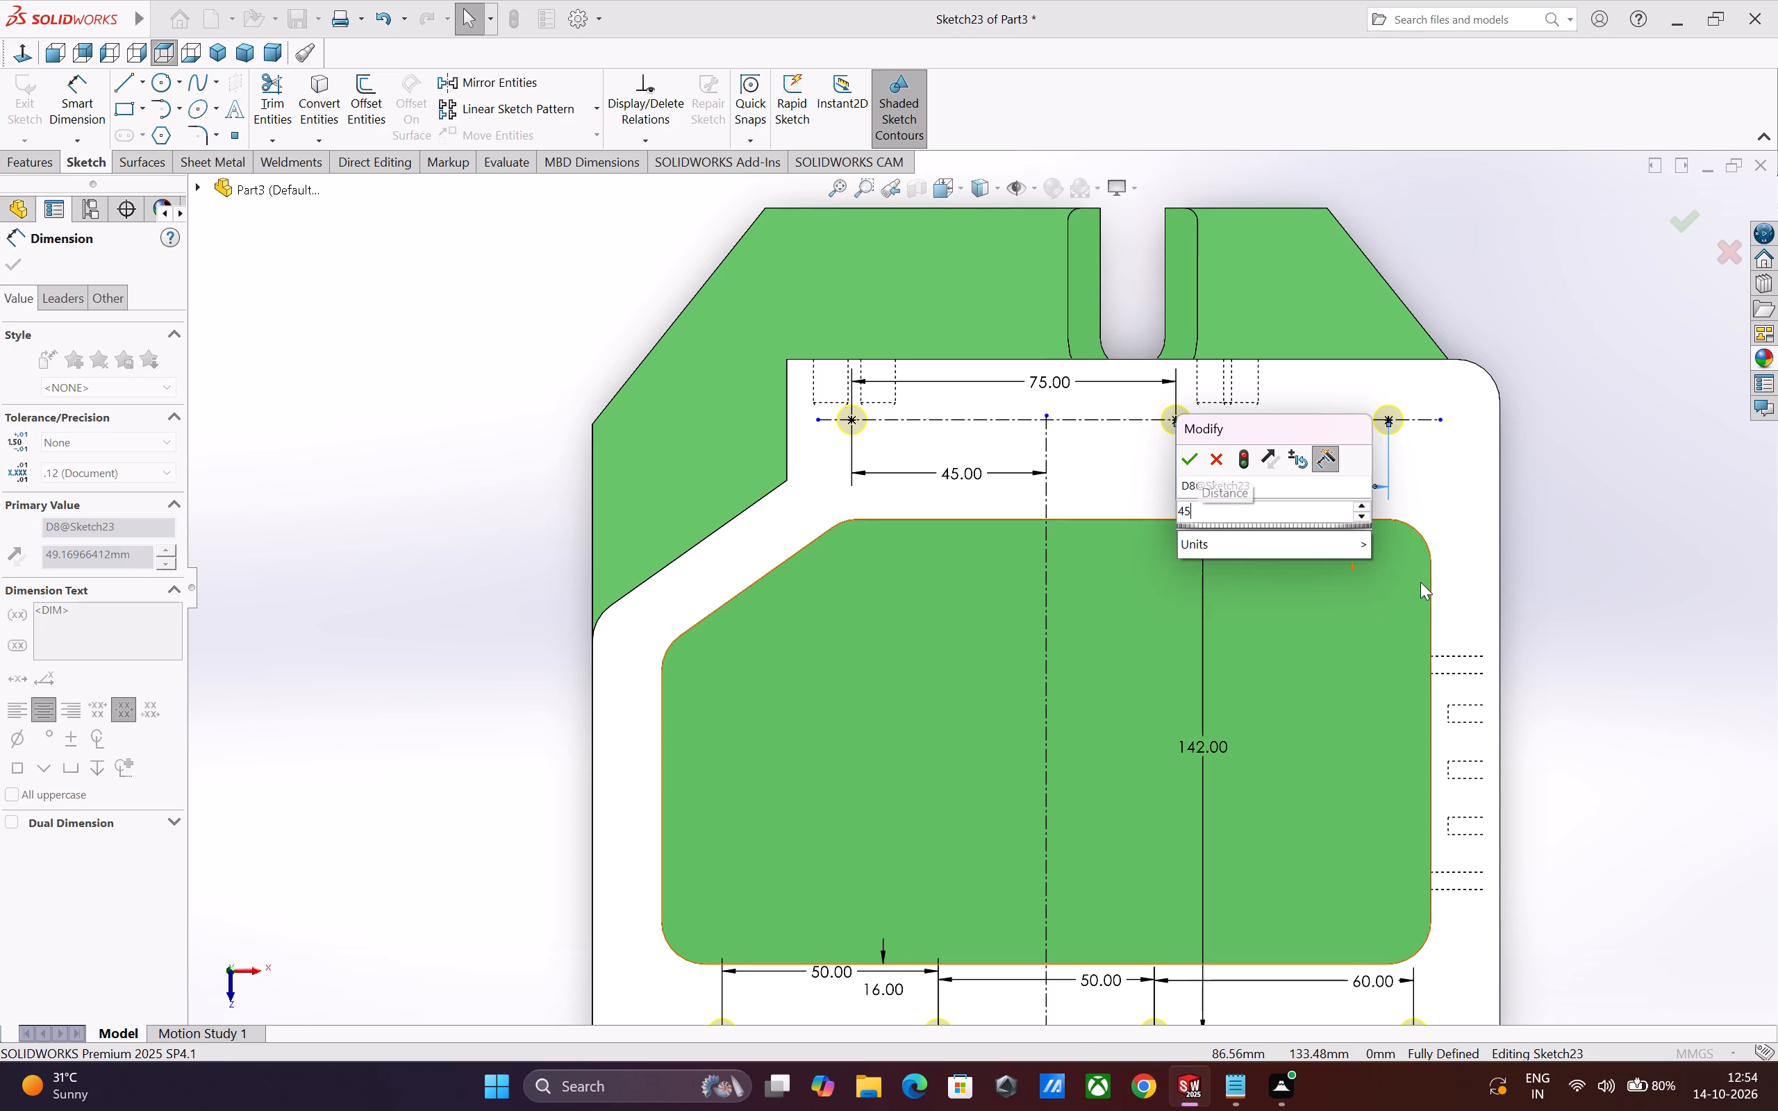
key("Return")
Finish the hole feature to cut the seven positioned tapped holes in the flange face, and clear the selection.
scroll(1418, 585, "up", 2)
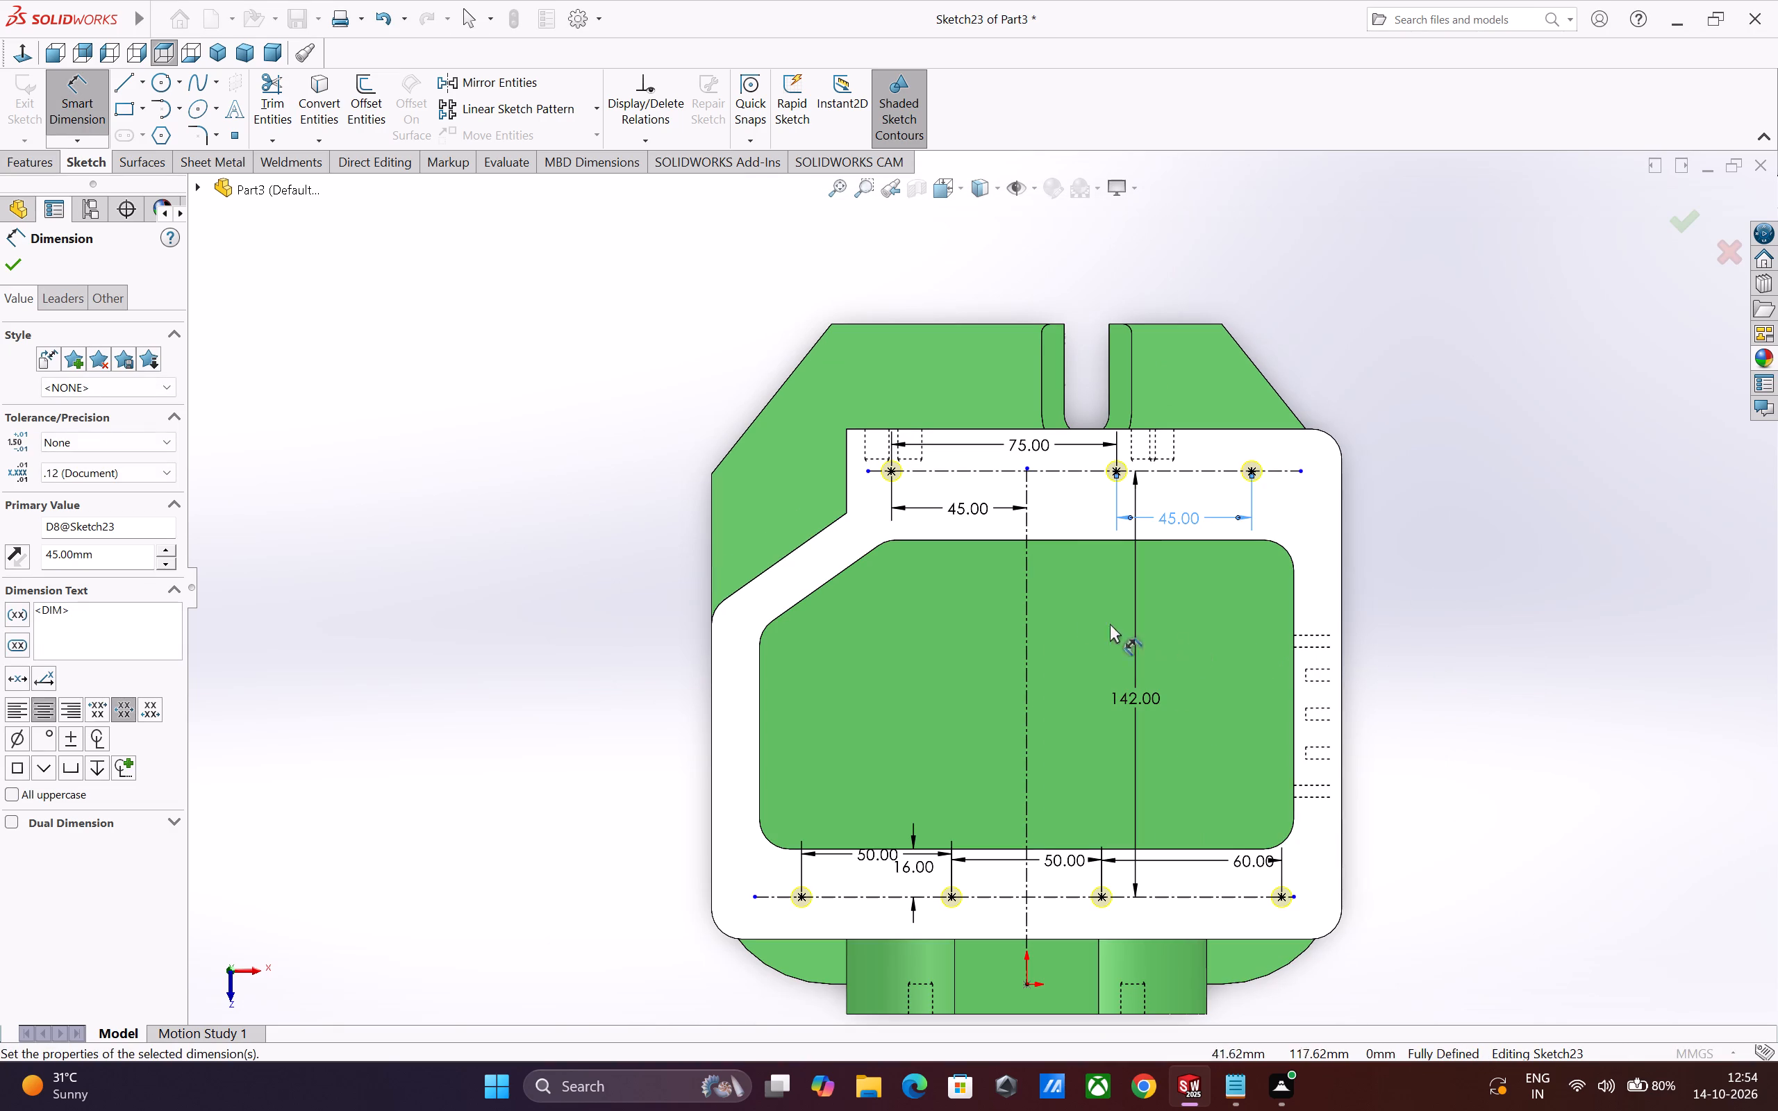
scroll(1081, 617, "up", 1)
middle_click_drag(1081, 617, 962, 684)
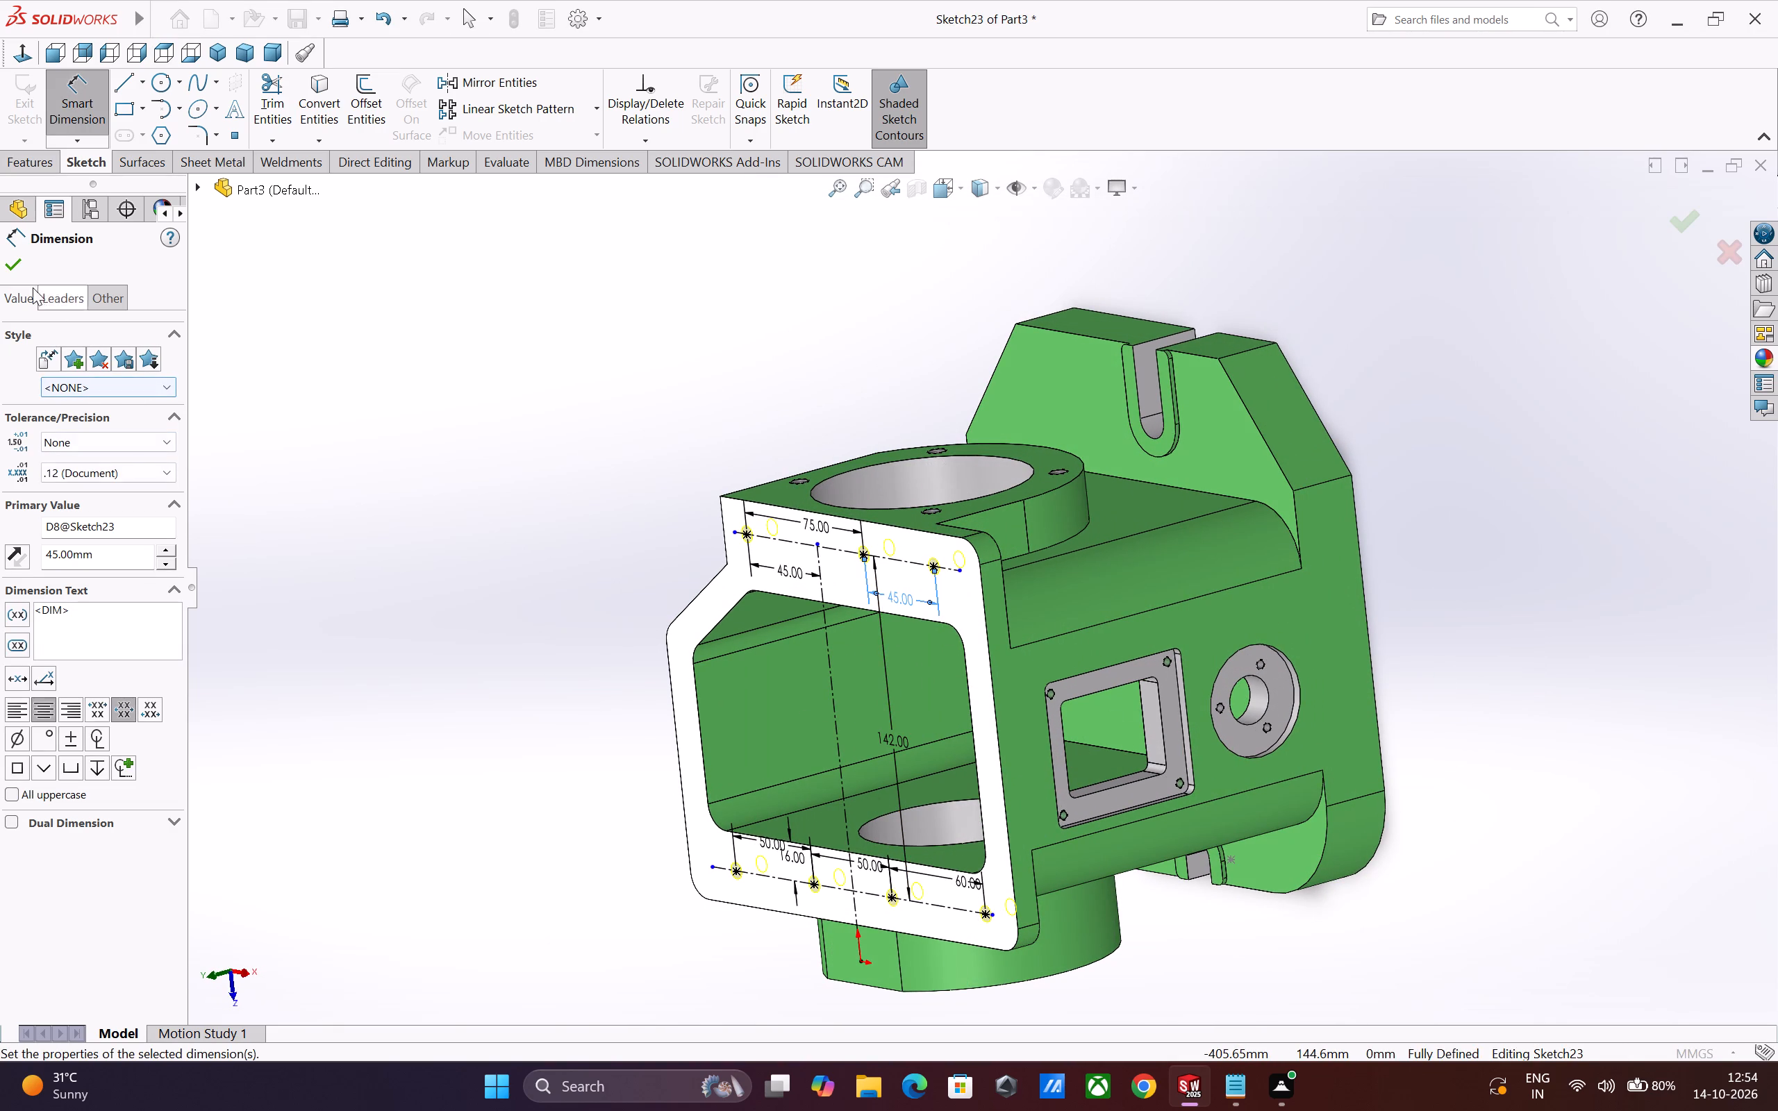
left_click(15, 269)
left_click(15, 269)
left_click(434, 551)
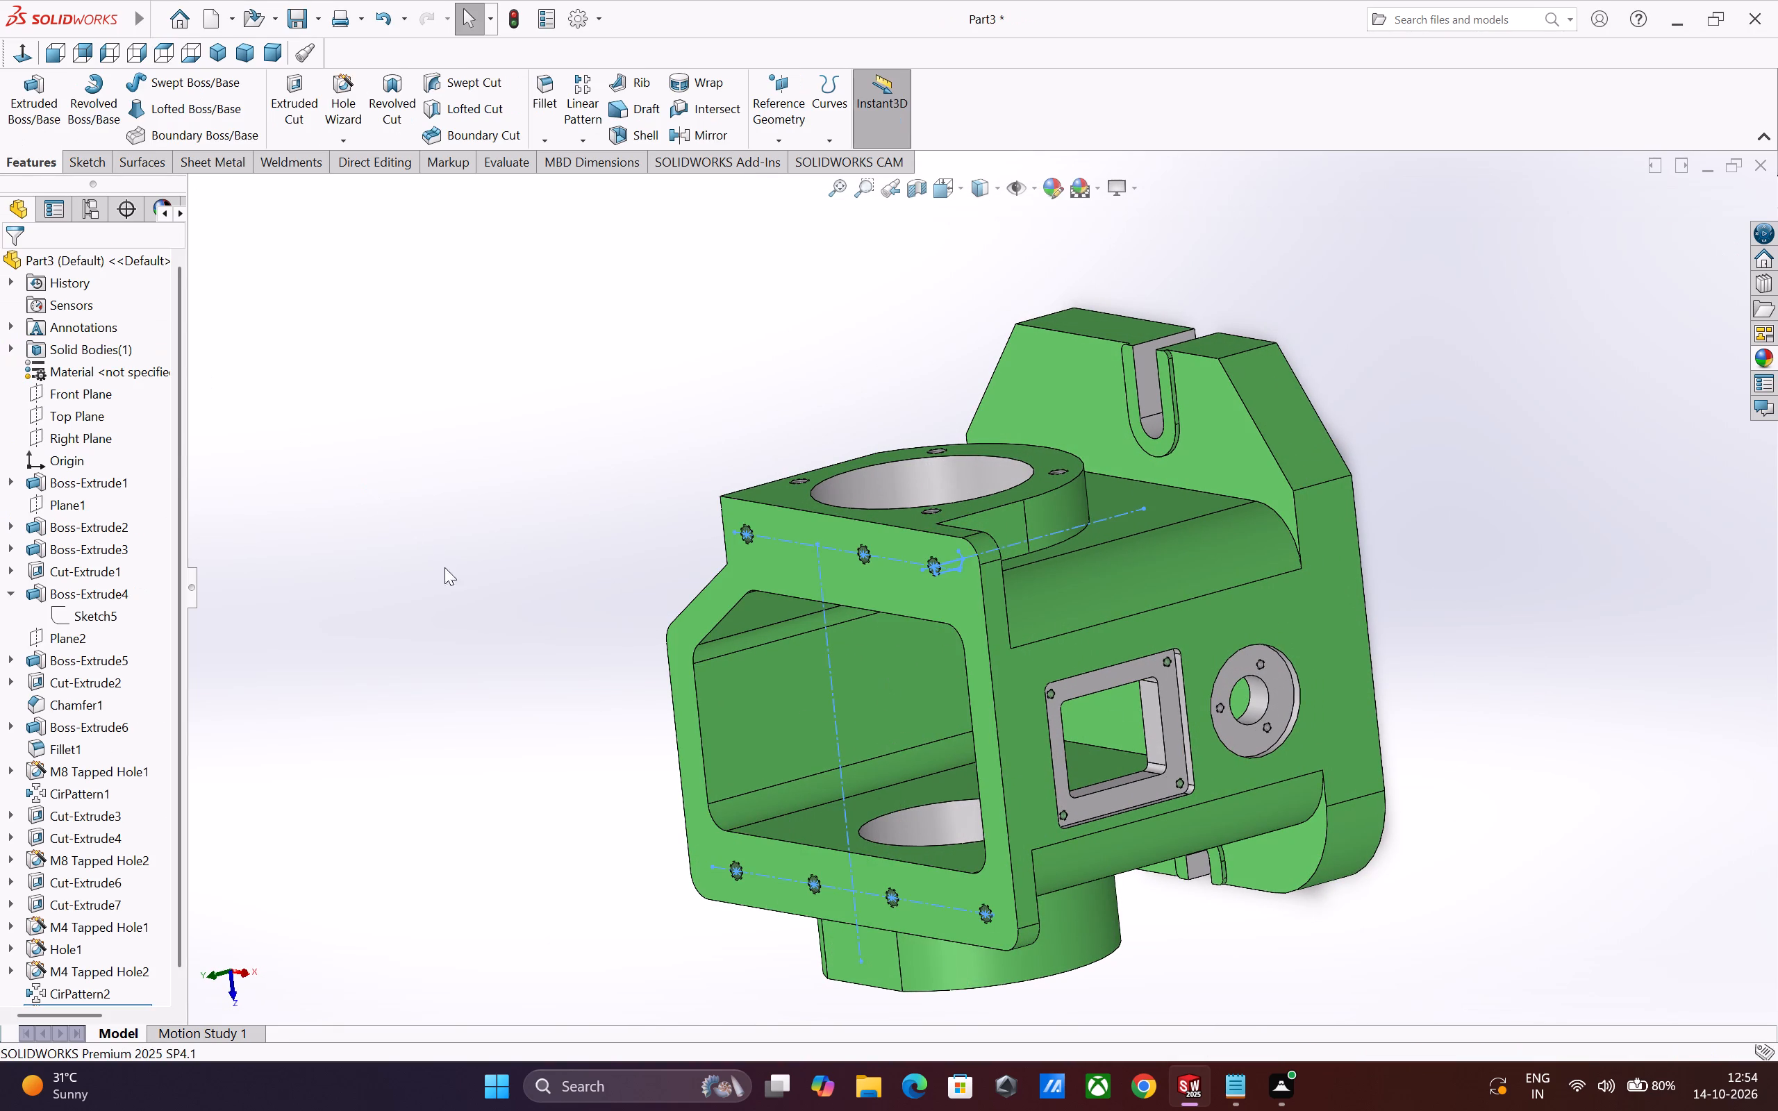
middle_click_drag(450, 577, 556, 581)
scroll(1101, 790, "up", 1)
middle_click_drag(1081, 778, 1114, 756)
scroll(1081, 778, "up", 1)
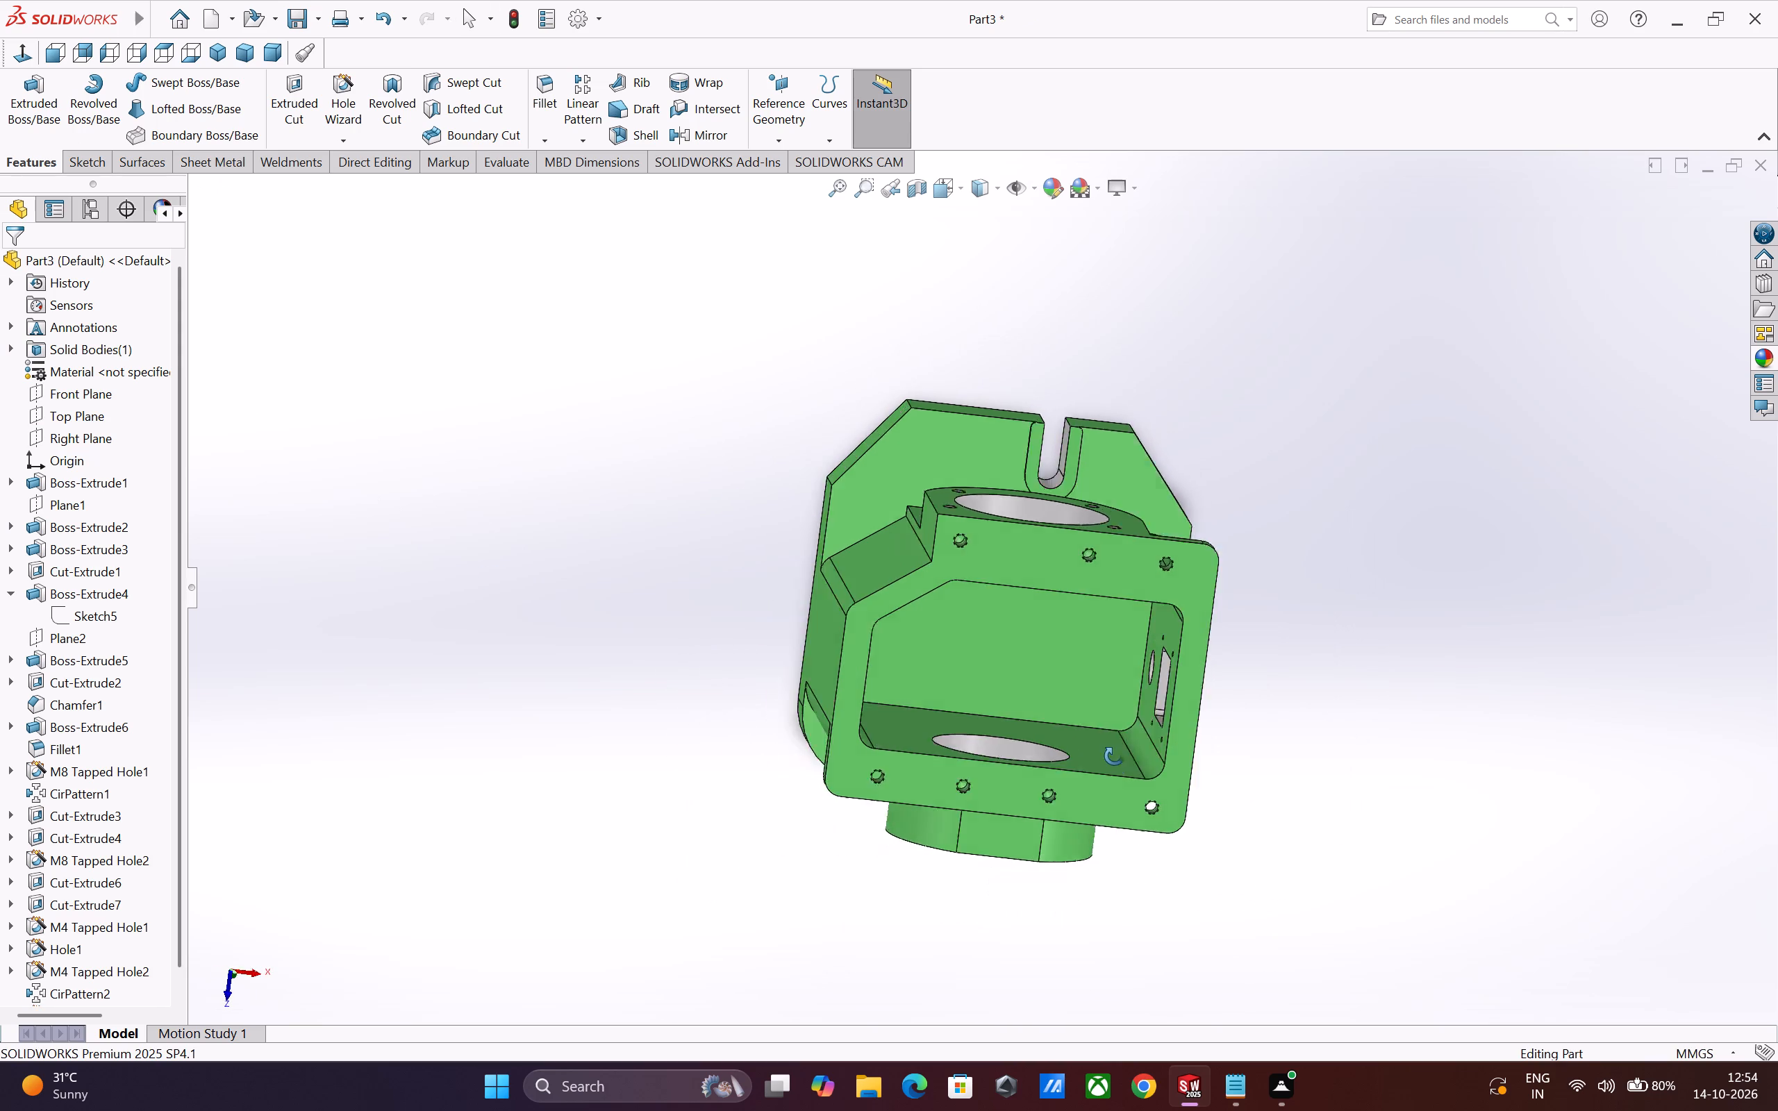
Examine the housing from all sides, including the tapped holes in the top flange, the bores and the side openings.
middle_click_drag(1114, 756, 1056, 677)
scroll(1052, 610, "down", 2)
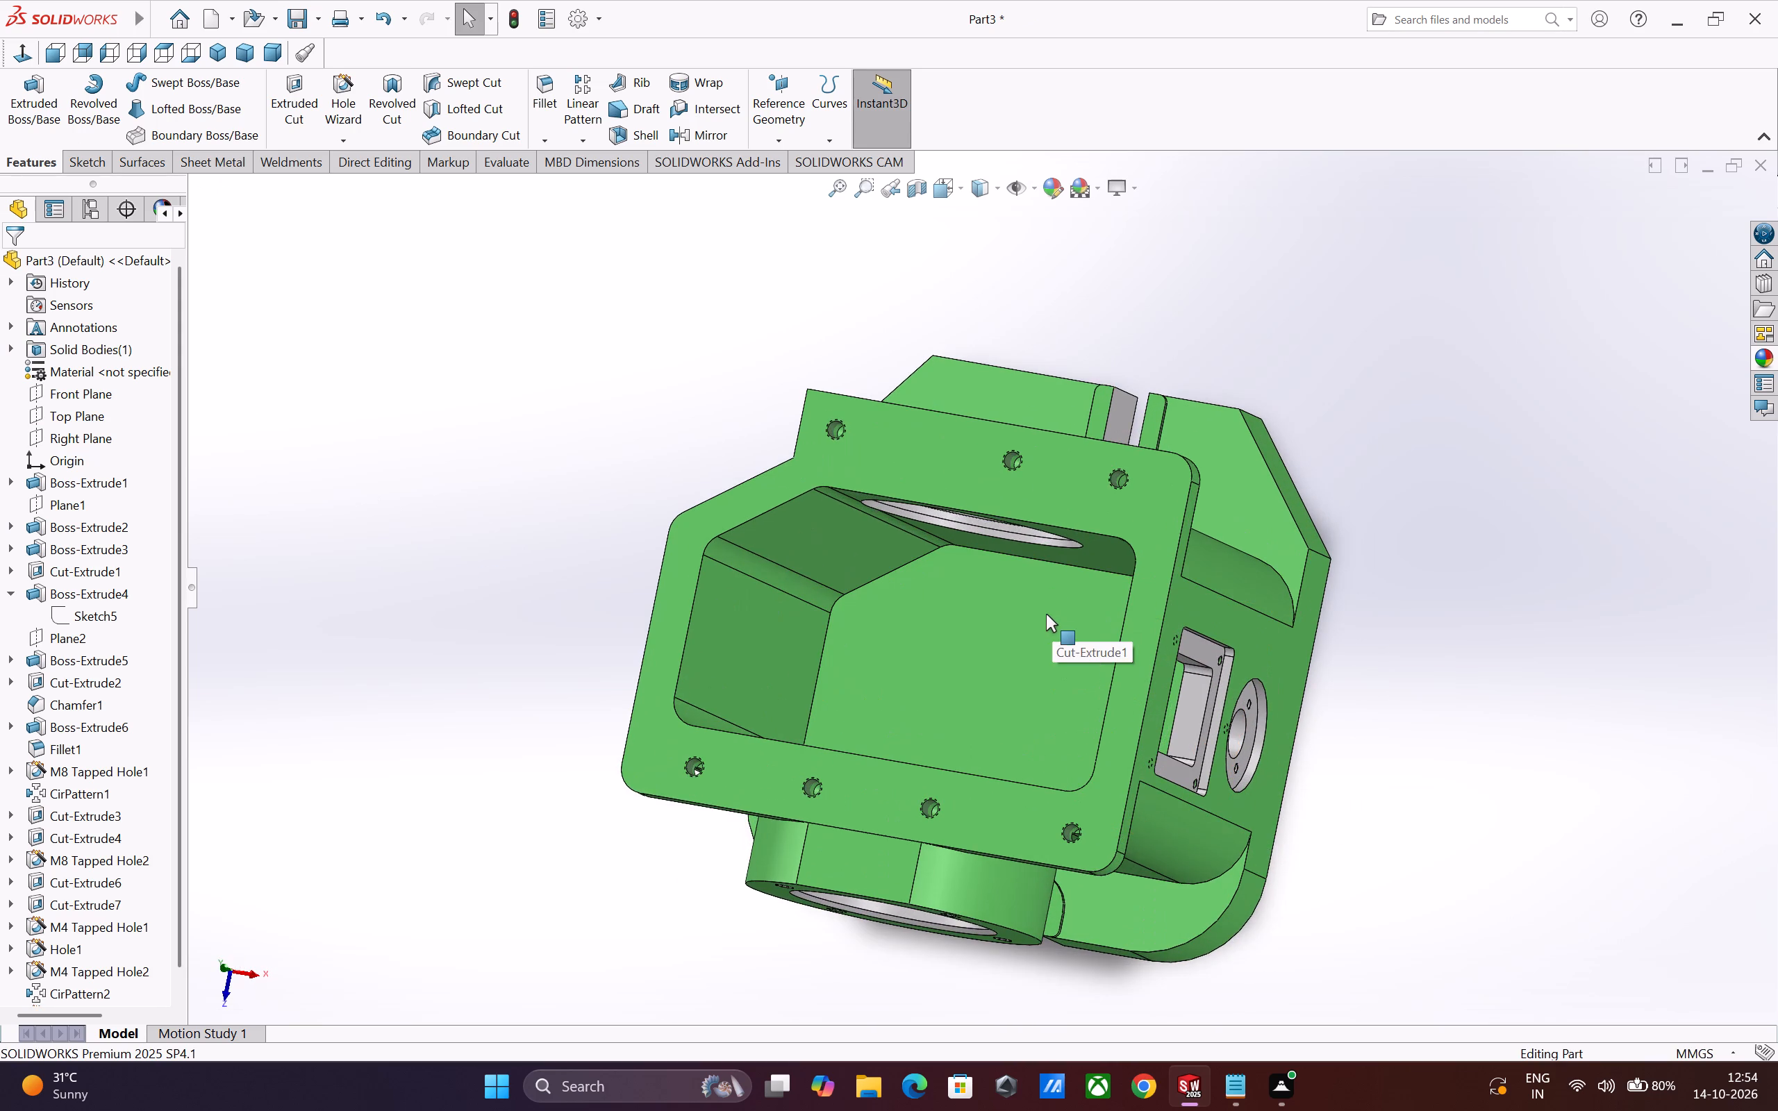
middle_click_drag(1045, 615, 1081, 760)
scroll(1081, 760, "up", 1)
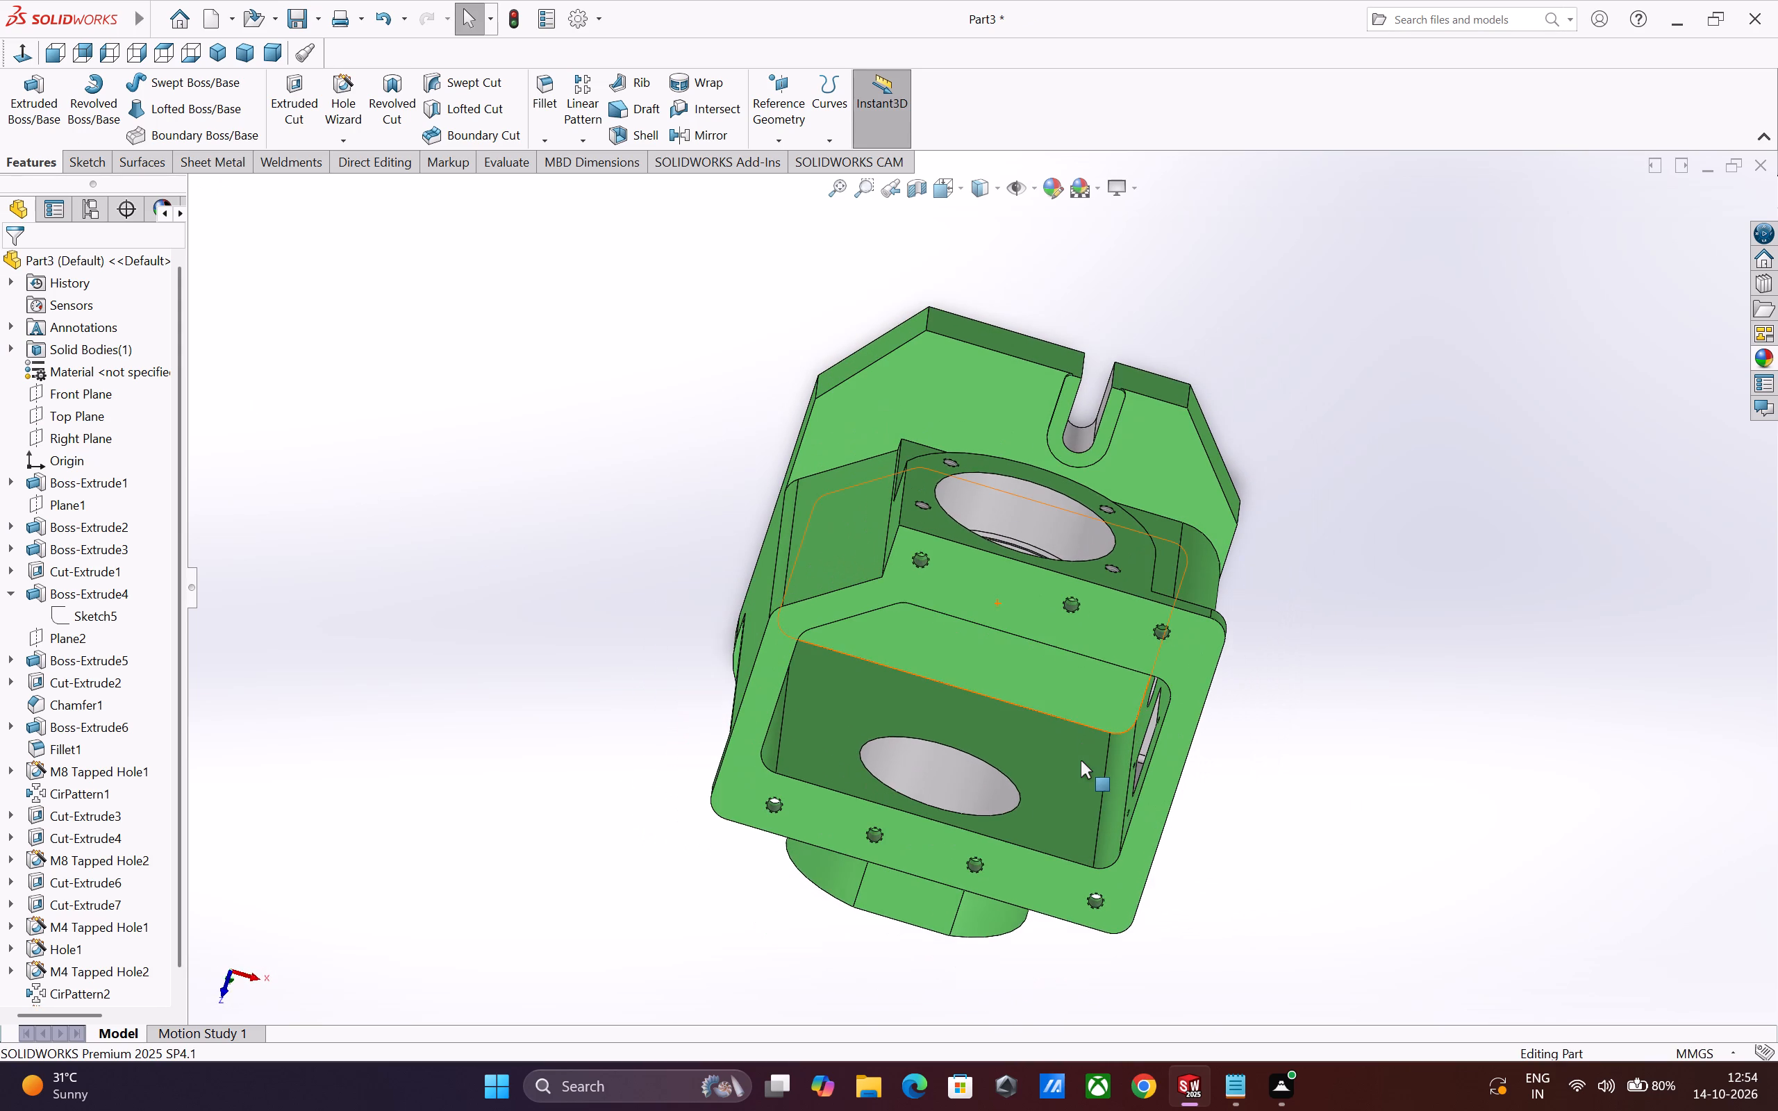
scroll(1055, 726, "down", 2)
middle_click_drag(1061, 742, 1061, 744)
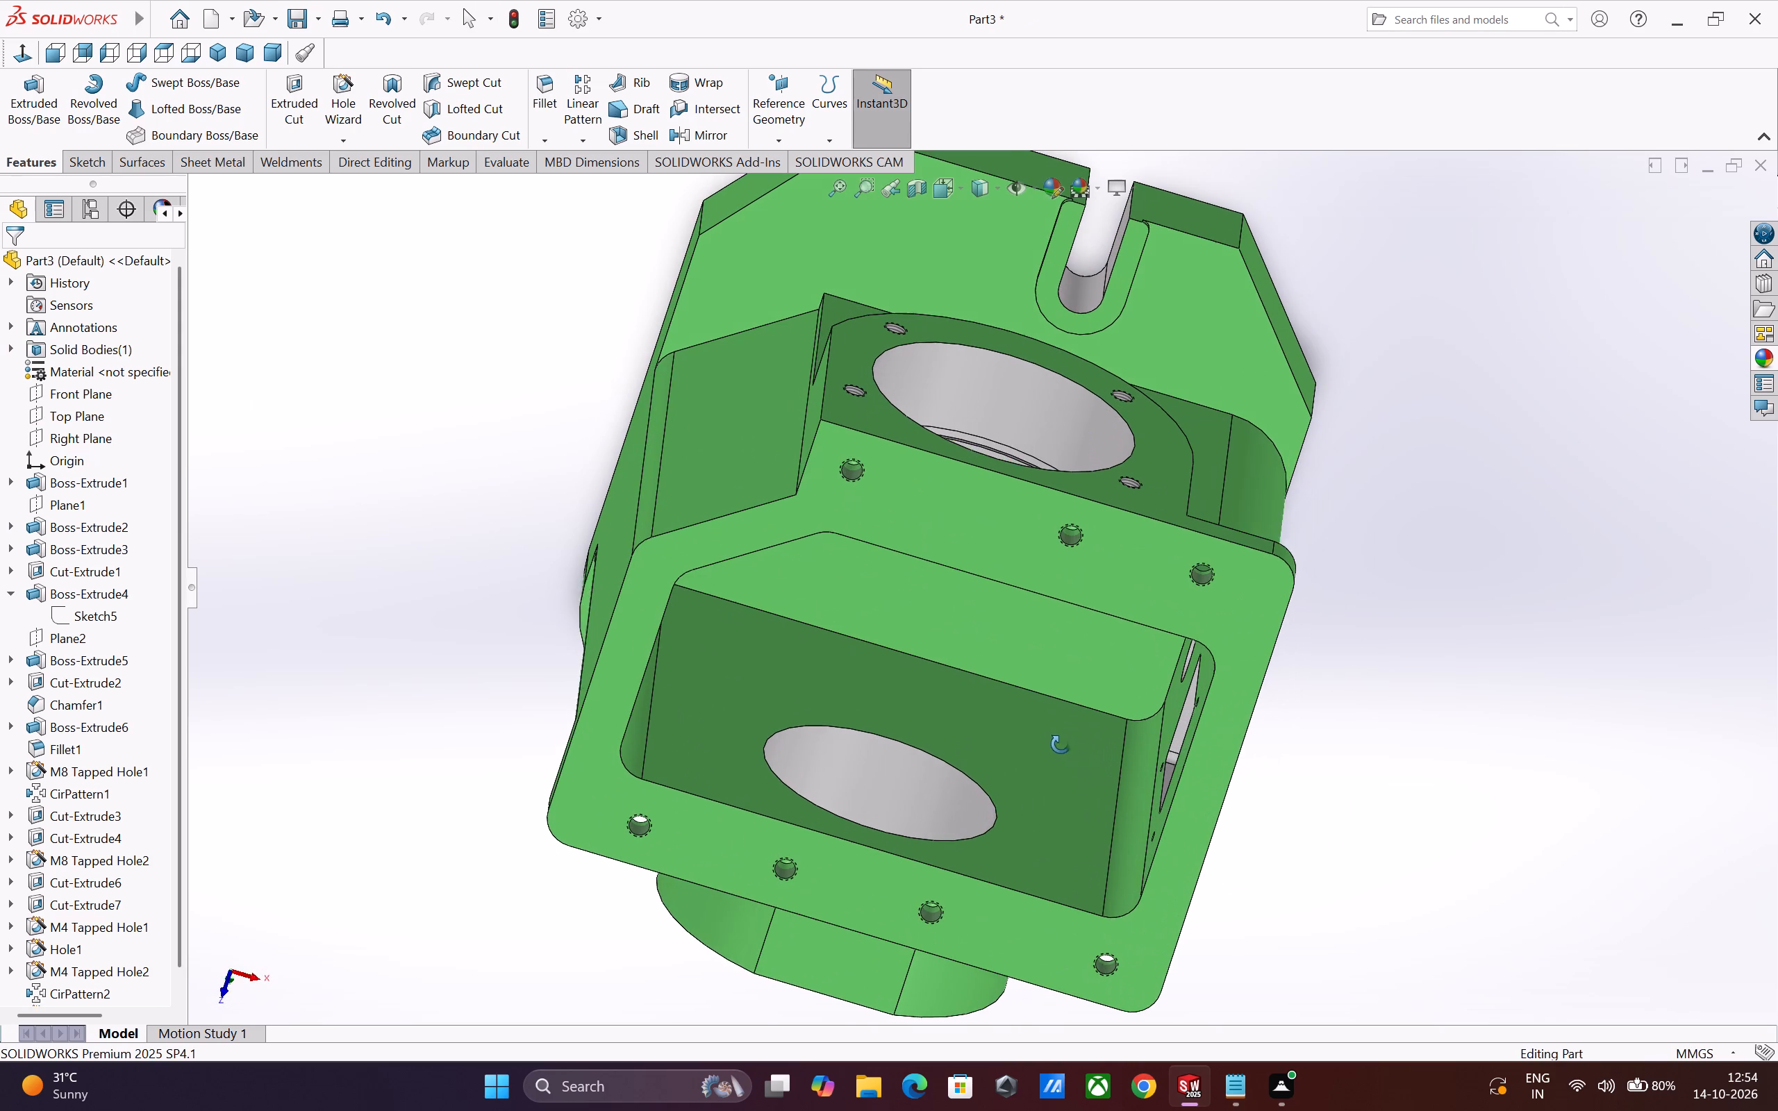
middle_click_drag(1061, 744, 979, 736)
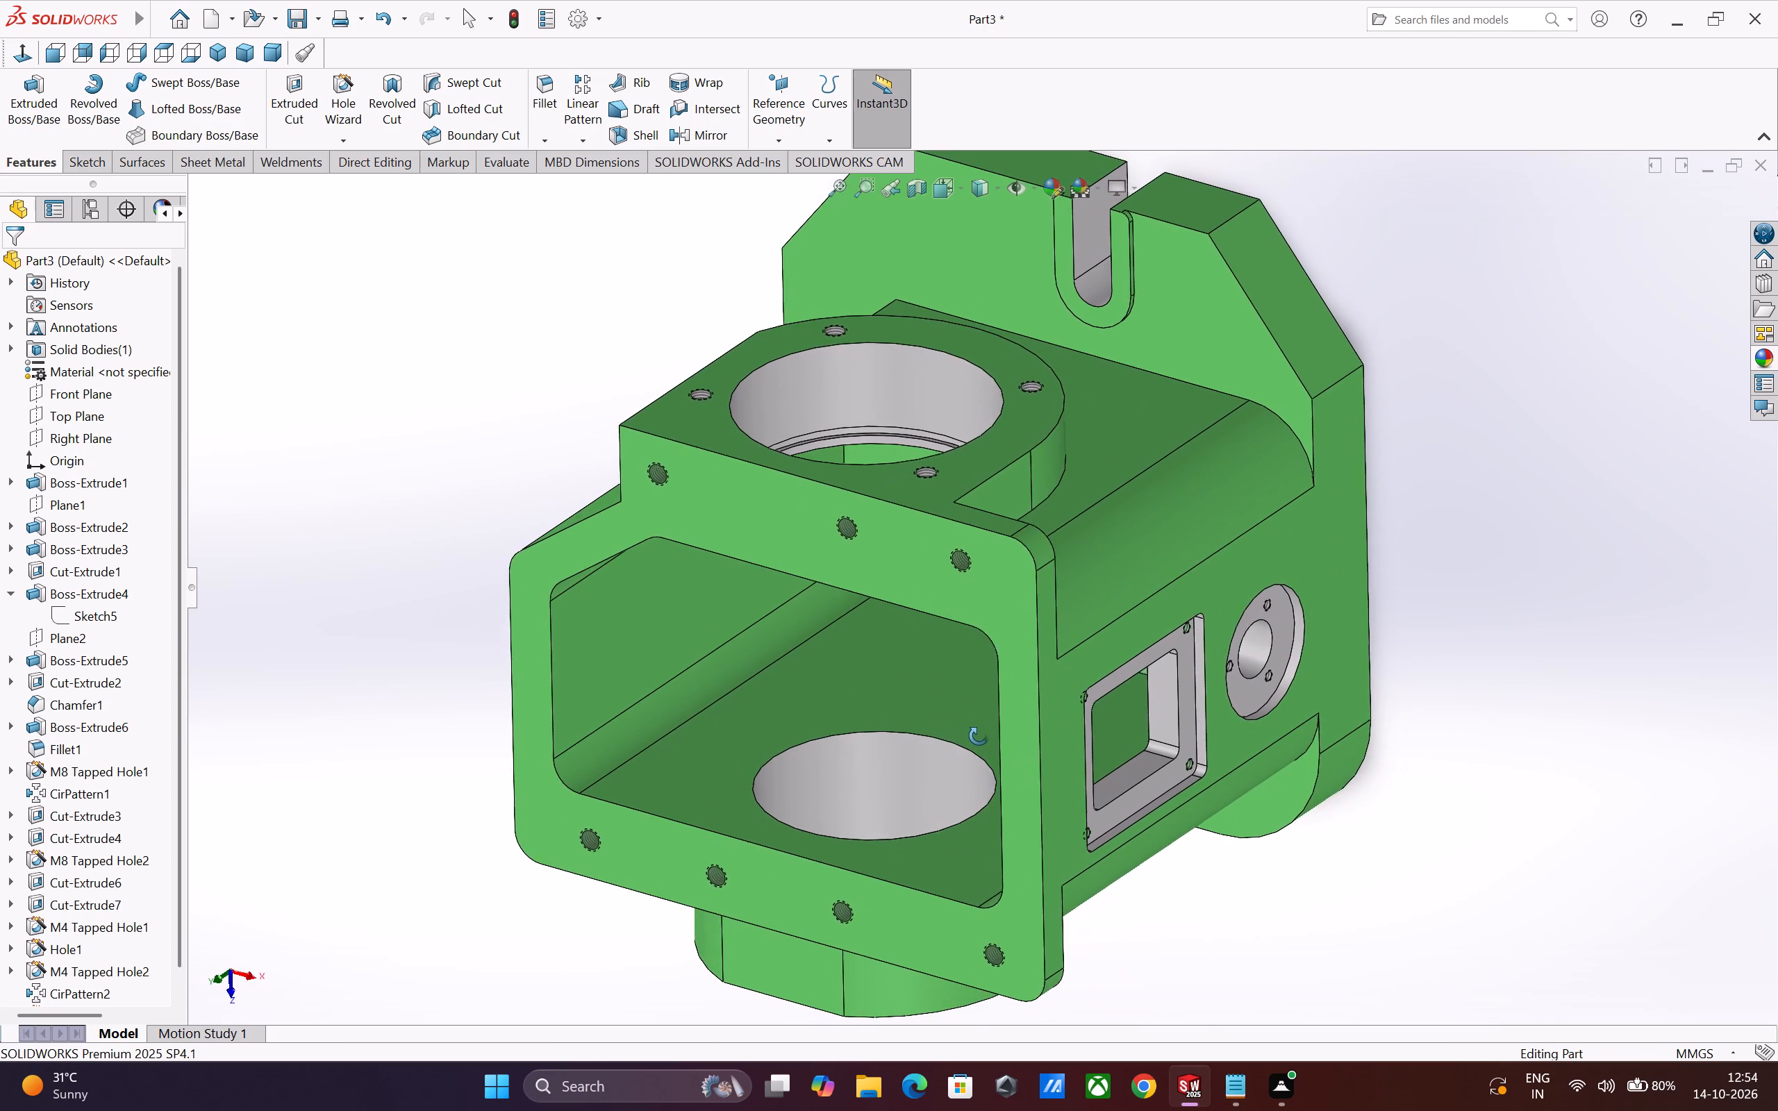
middle_click_drag(979, 736, 988, 346)
middle_click_drag(1168, 601, 1085, 654)
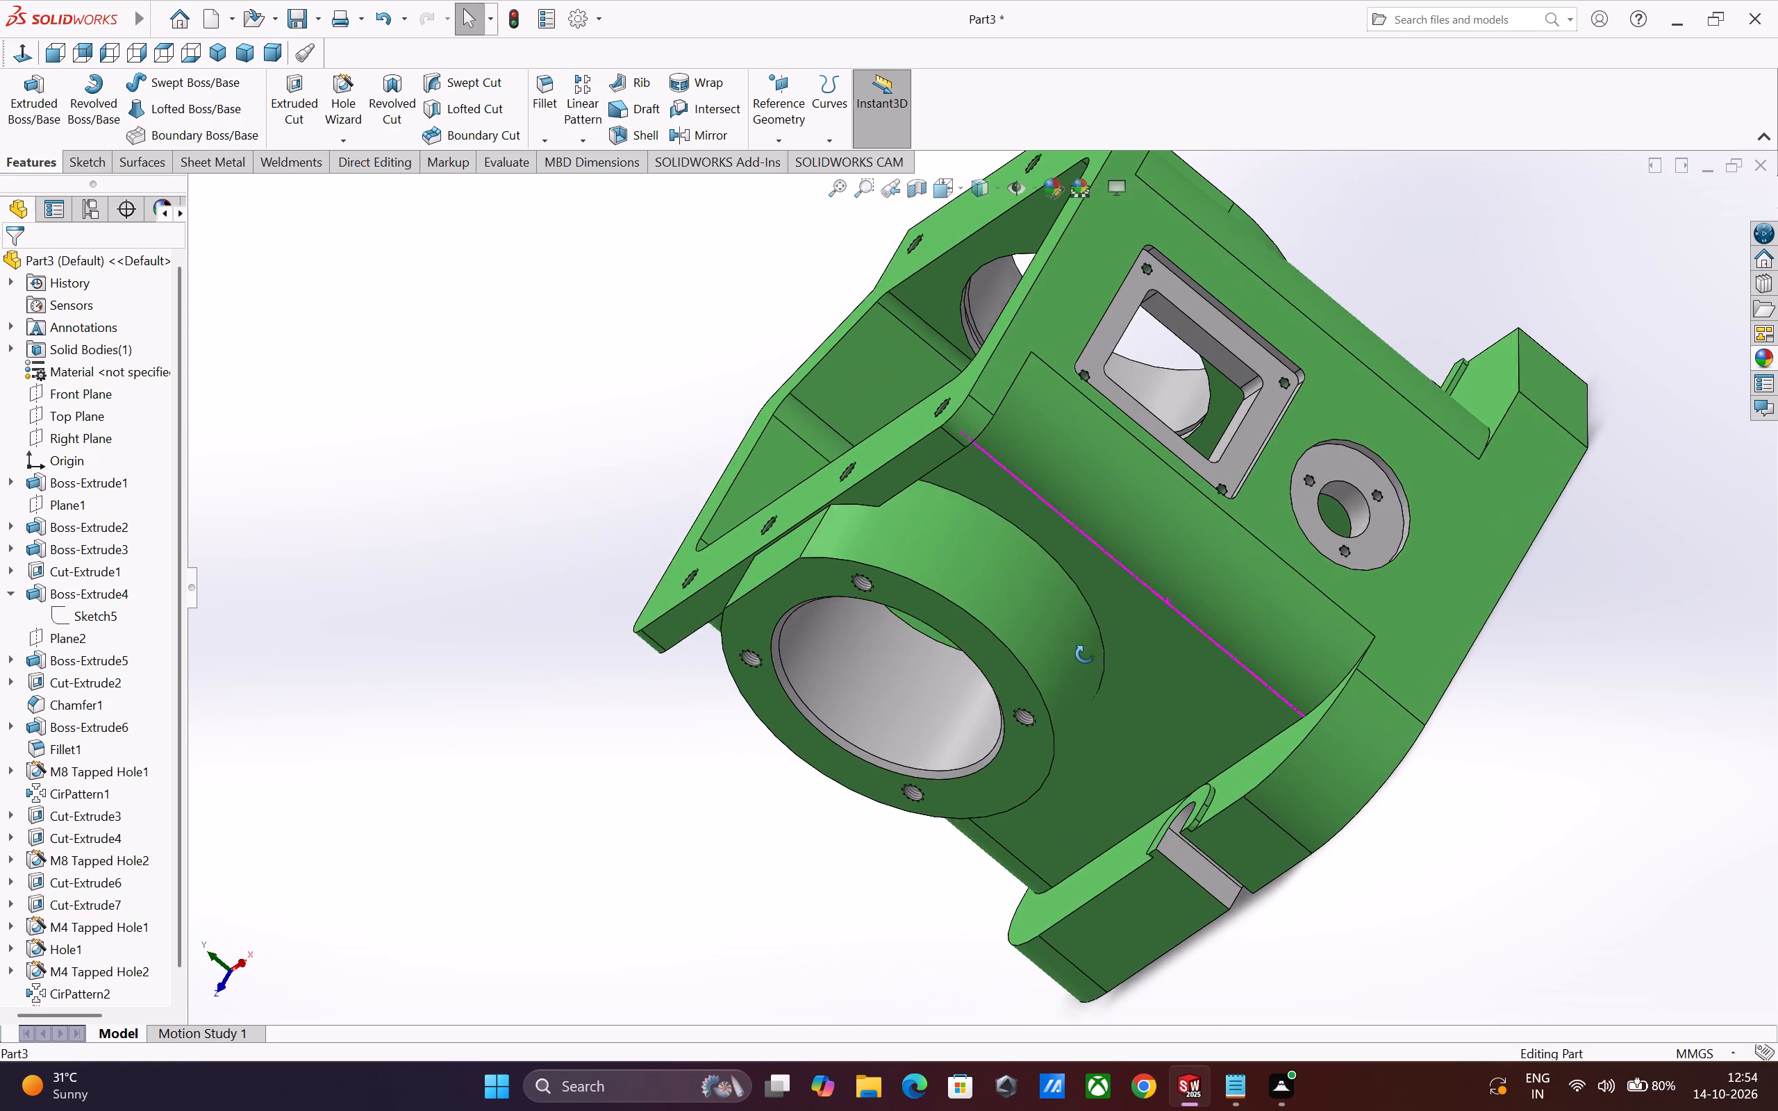
middle_click_drag(1085, 654, 1083, 658)
scroll(1143, 504, "up", 2)
middle_click_drag(1121, 487, 1138, 506)
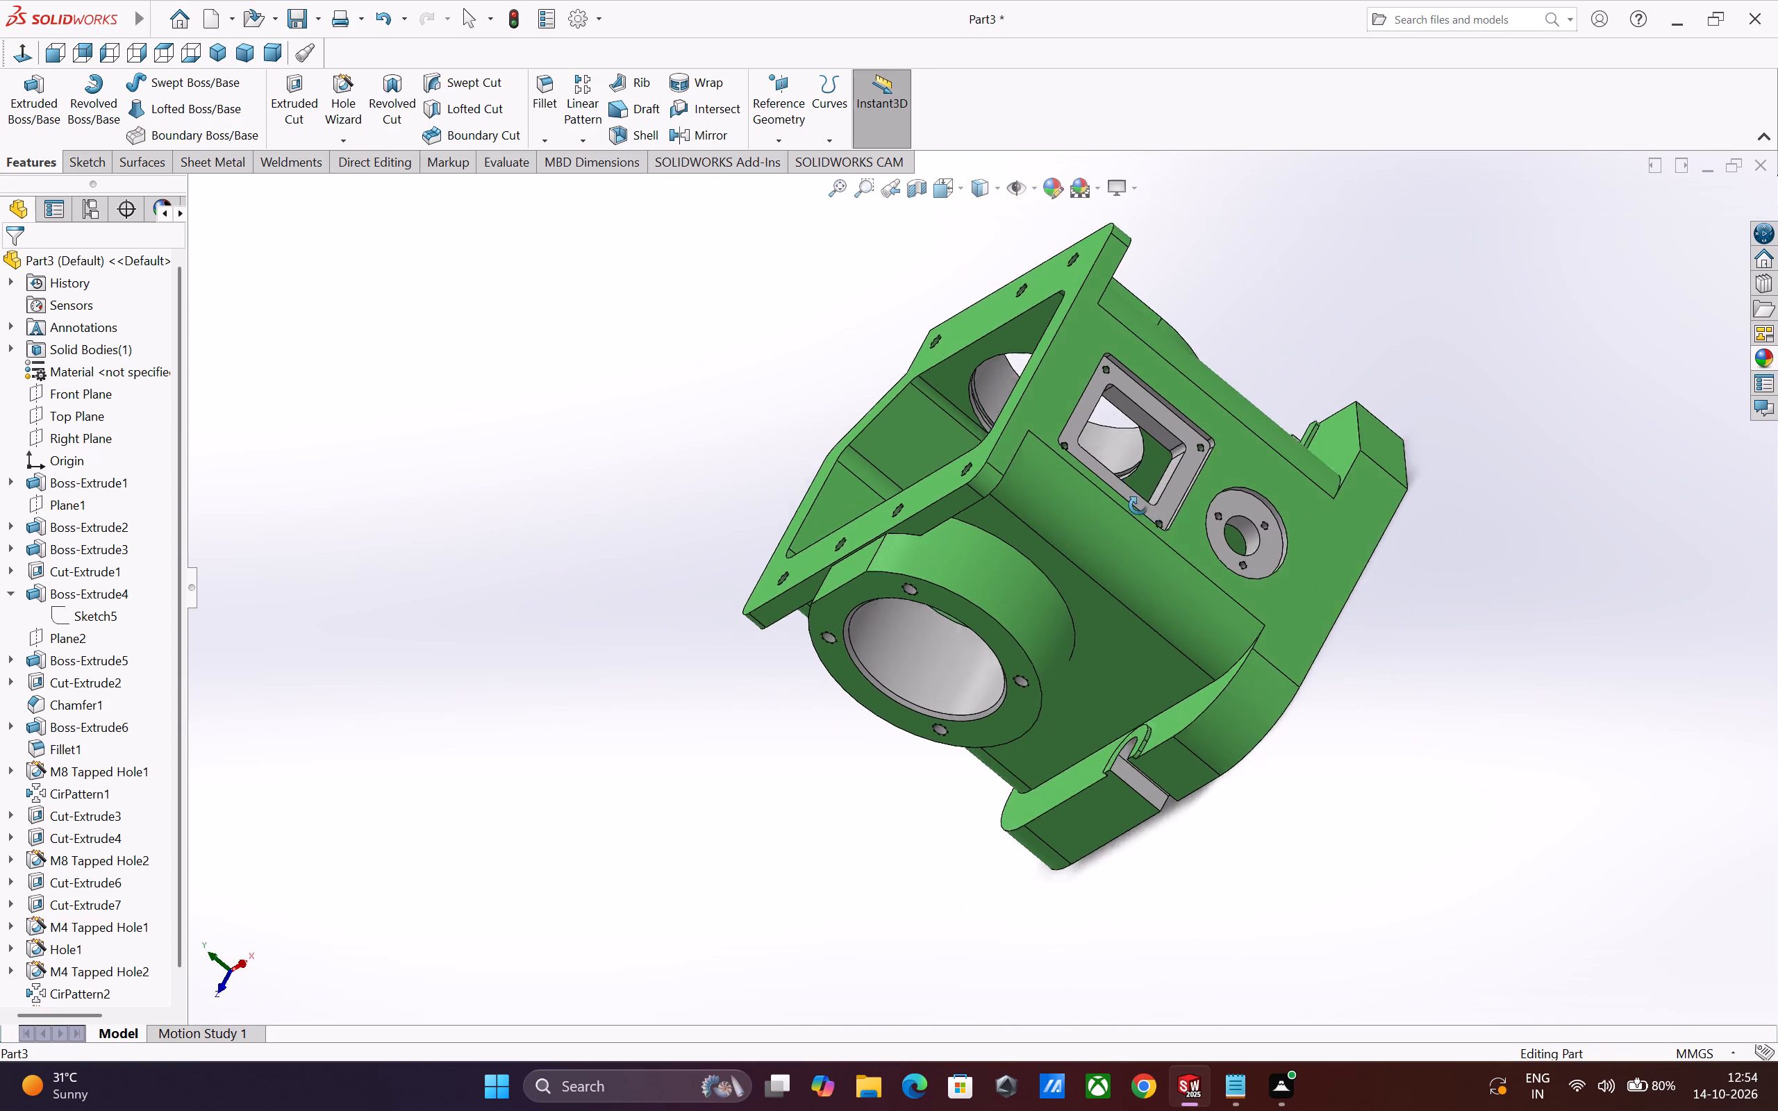
middle_click_drag(1138, 506, 1102, 672)
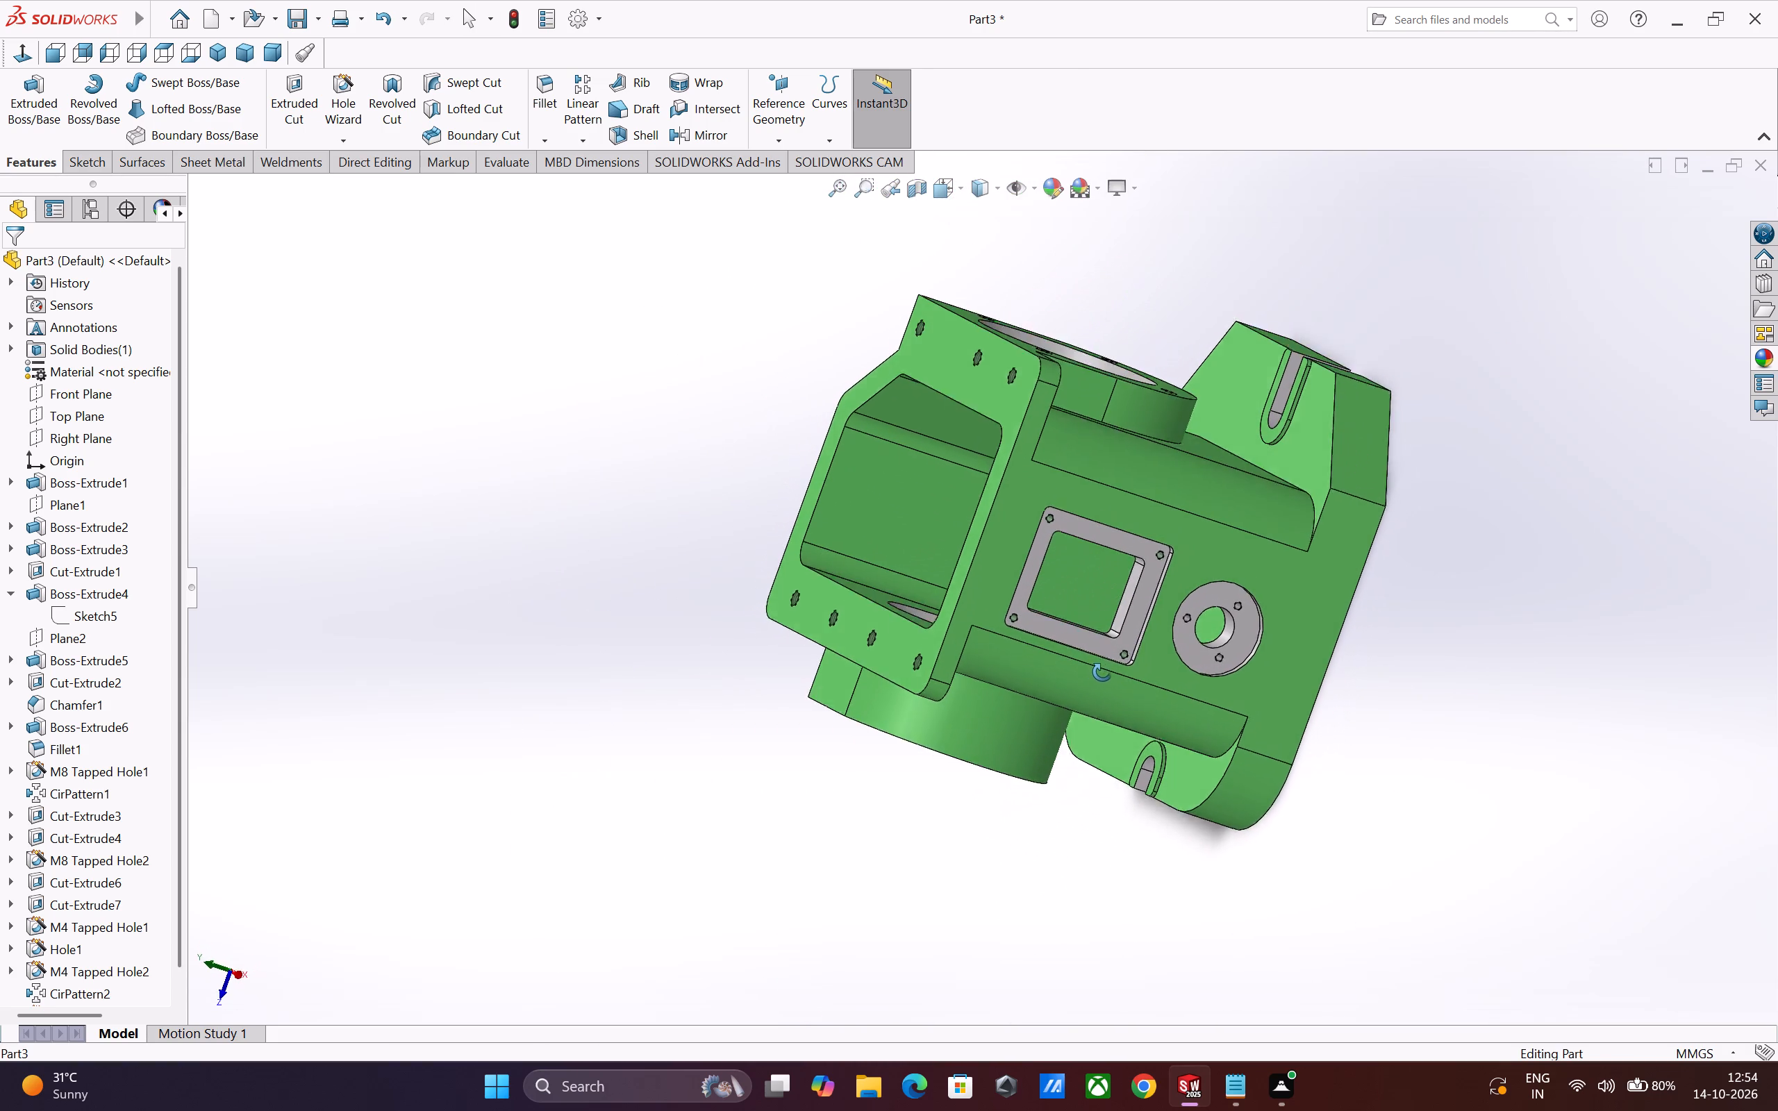
middle_click_drag(1102, 672, 1124, 817)
scroll(1100, 610, "up", 1)
middle_click_drag(1100, 610, 1143, 585)
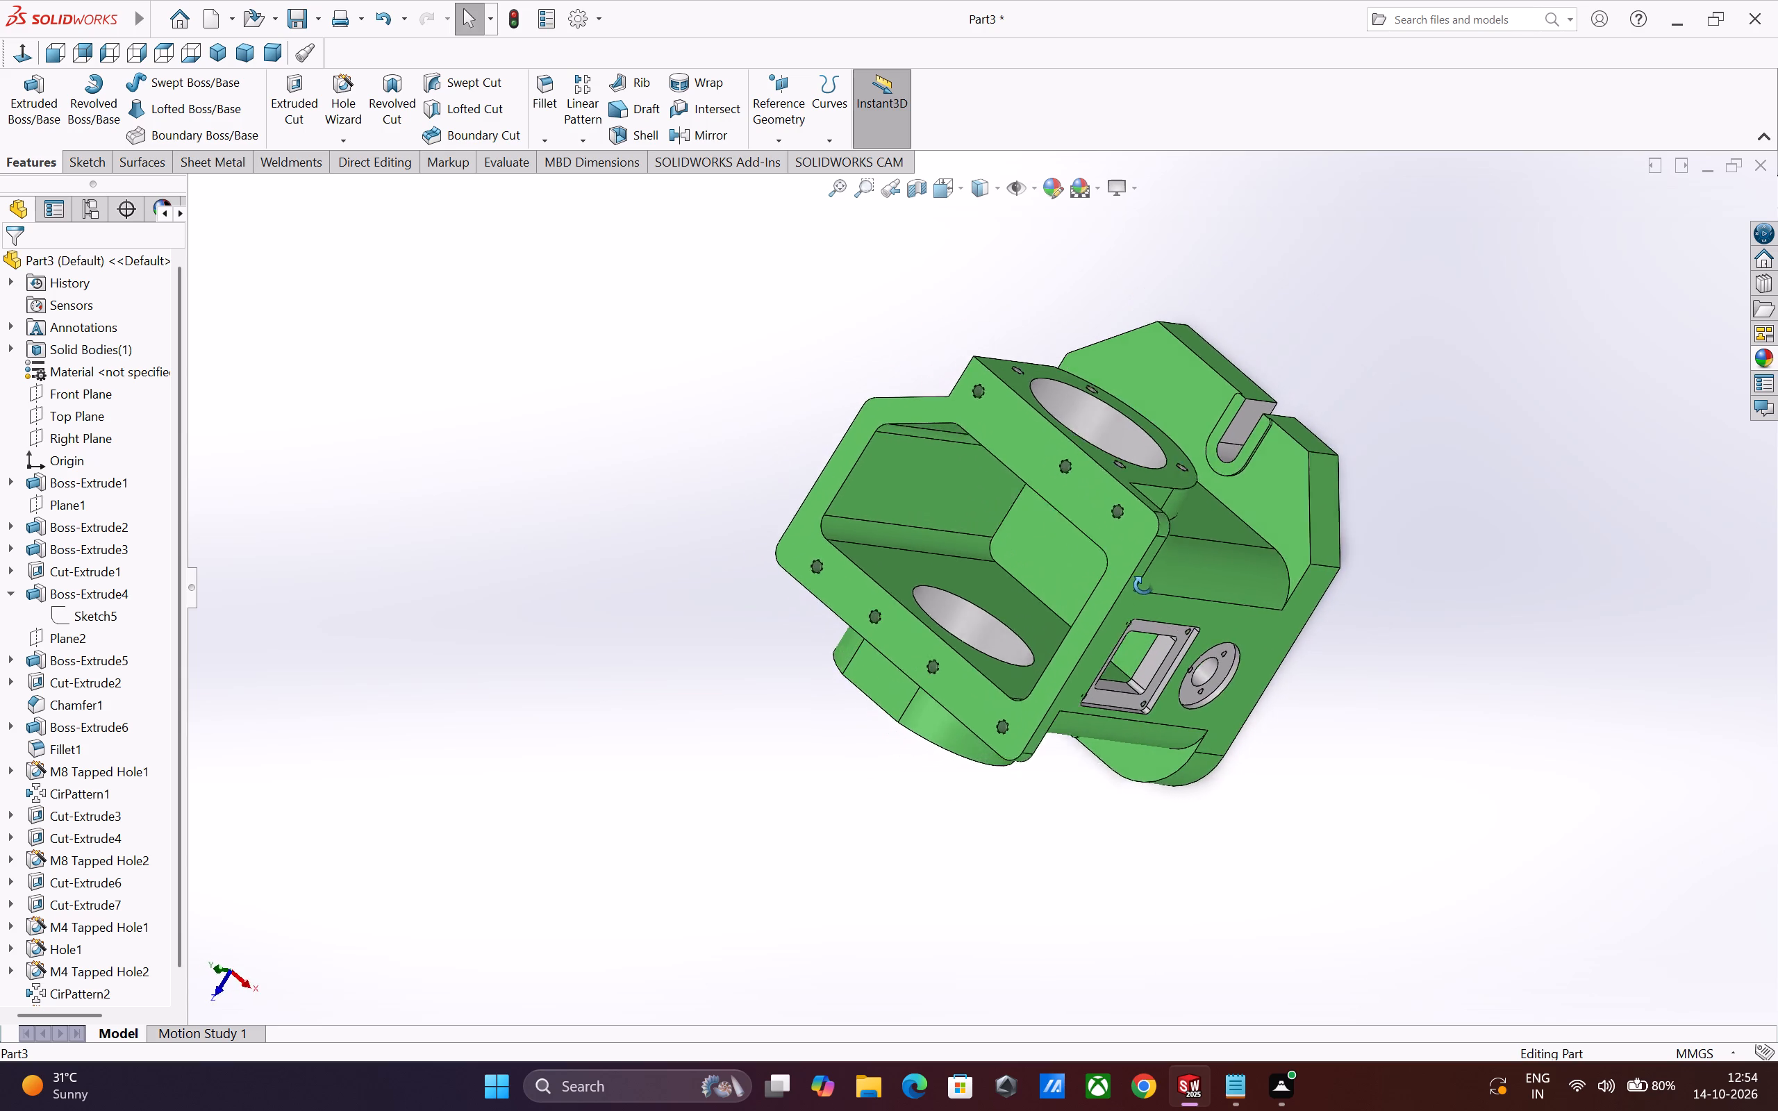
middle_click_drag(1143, 585, 1168, 570)
scroll(1150, 587, "up", 2)
scroll(989, 686, "up", 2)
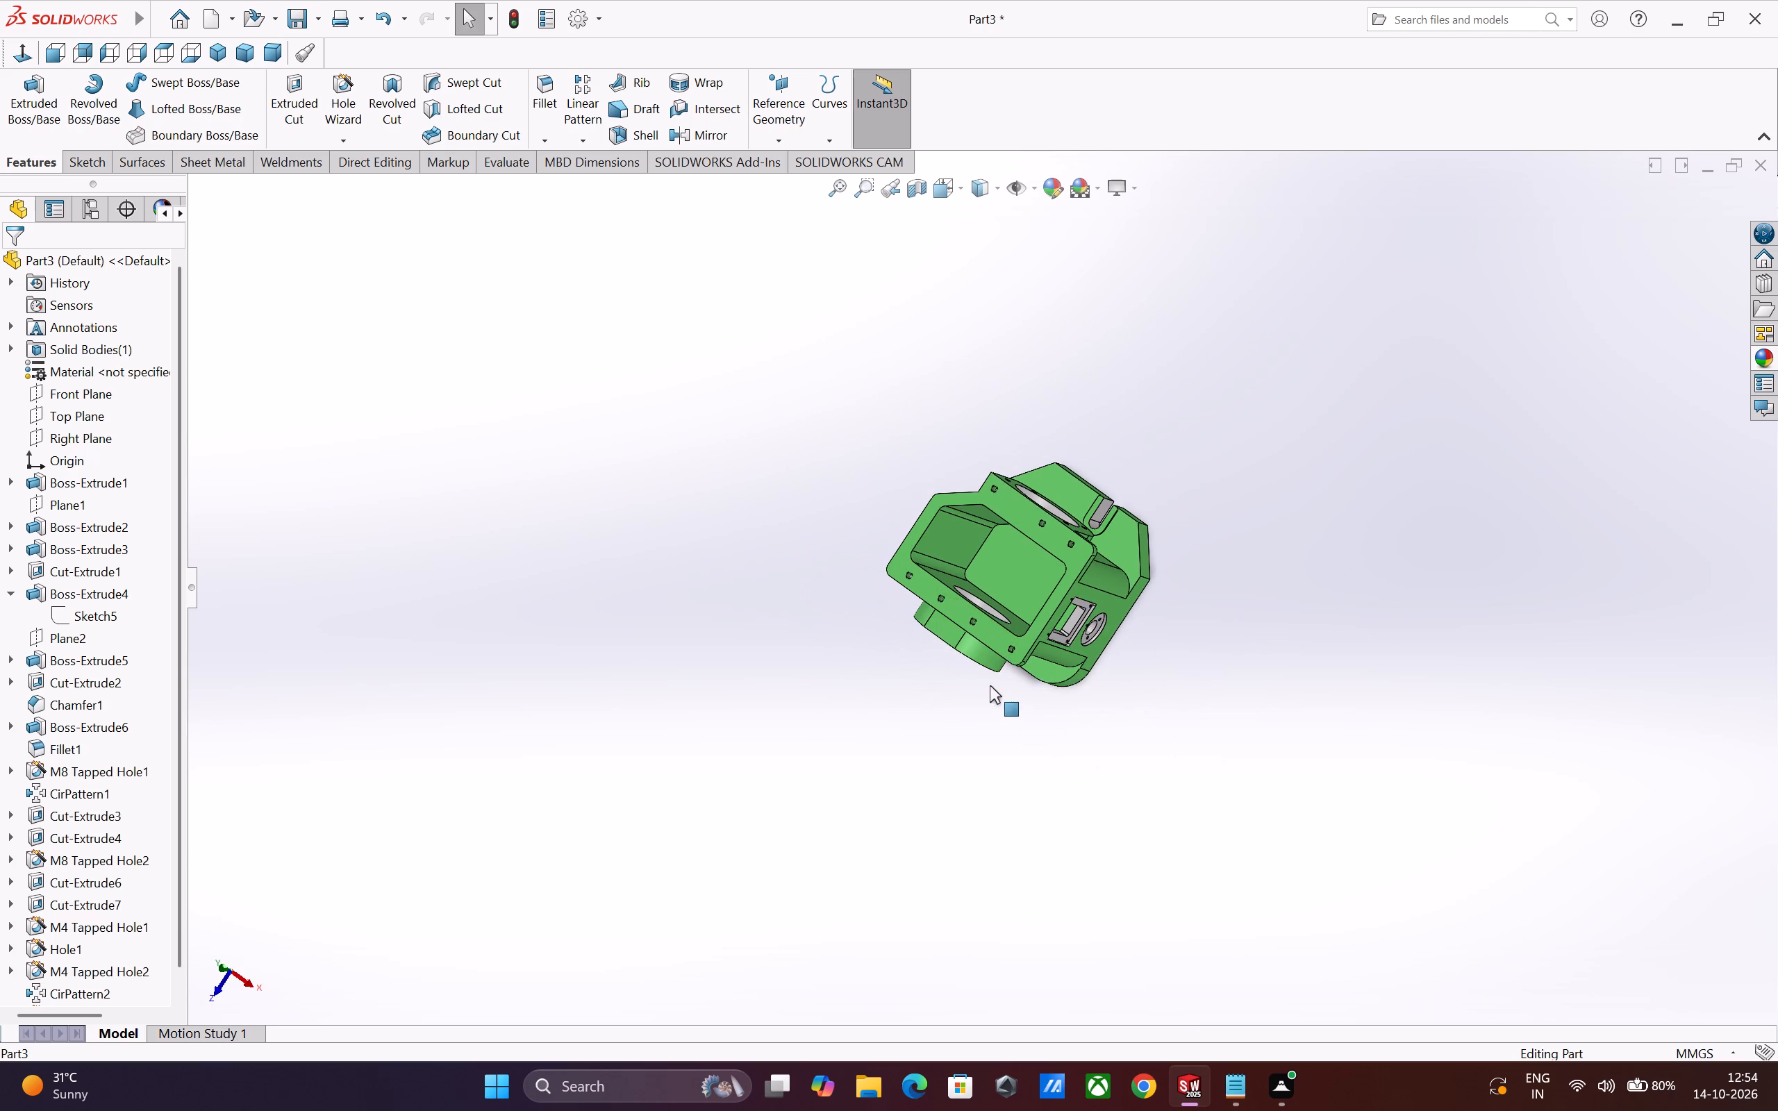
middle_click_drag(902, 726, 1008, 479)
scroll(906, 725, "up", 1)
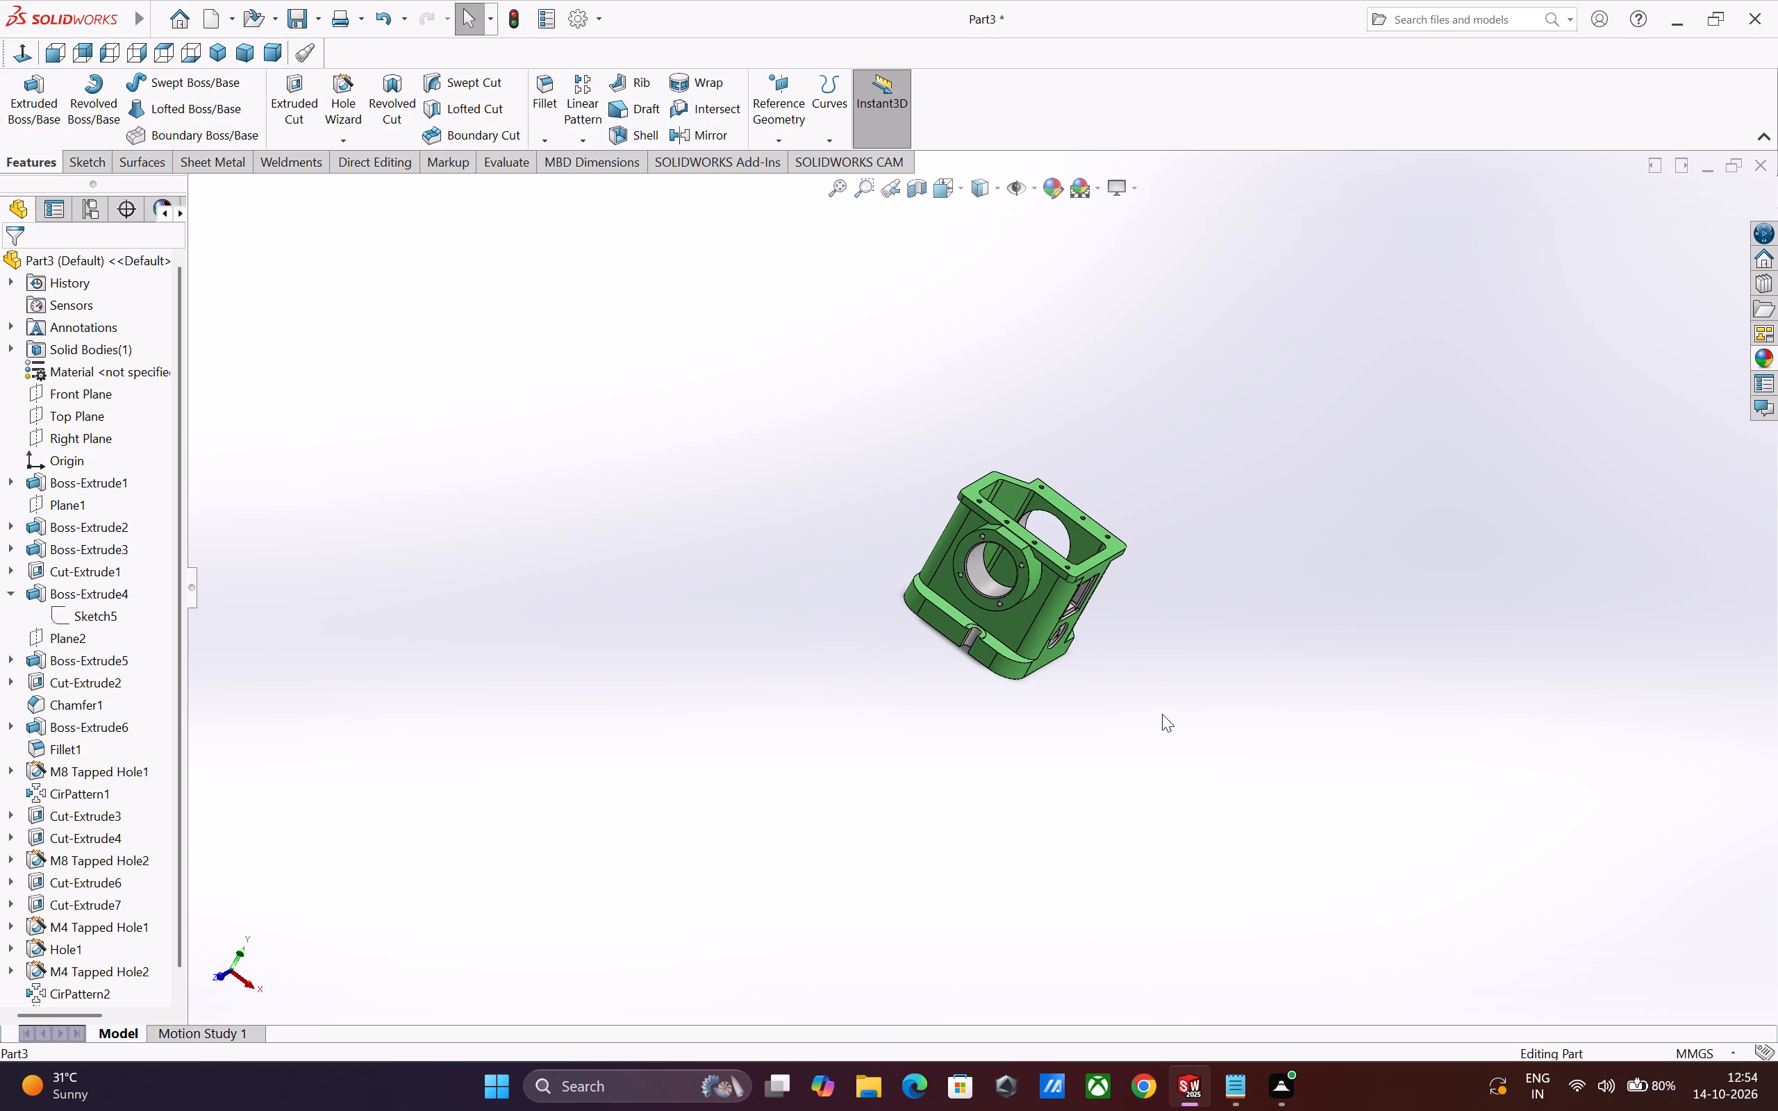
scroll(1141, 599, "down", 2)
scroll(1074, 498, "down", 4)
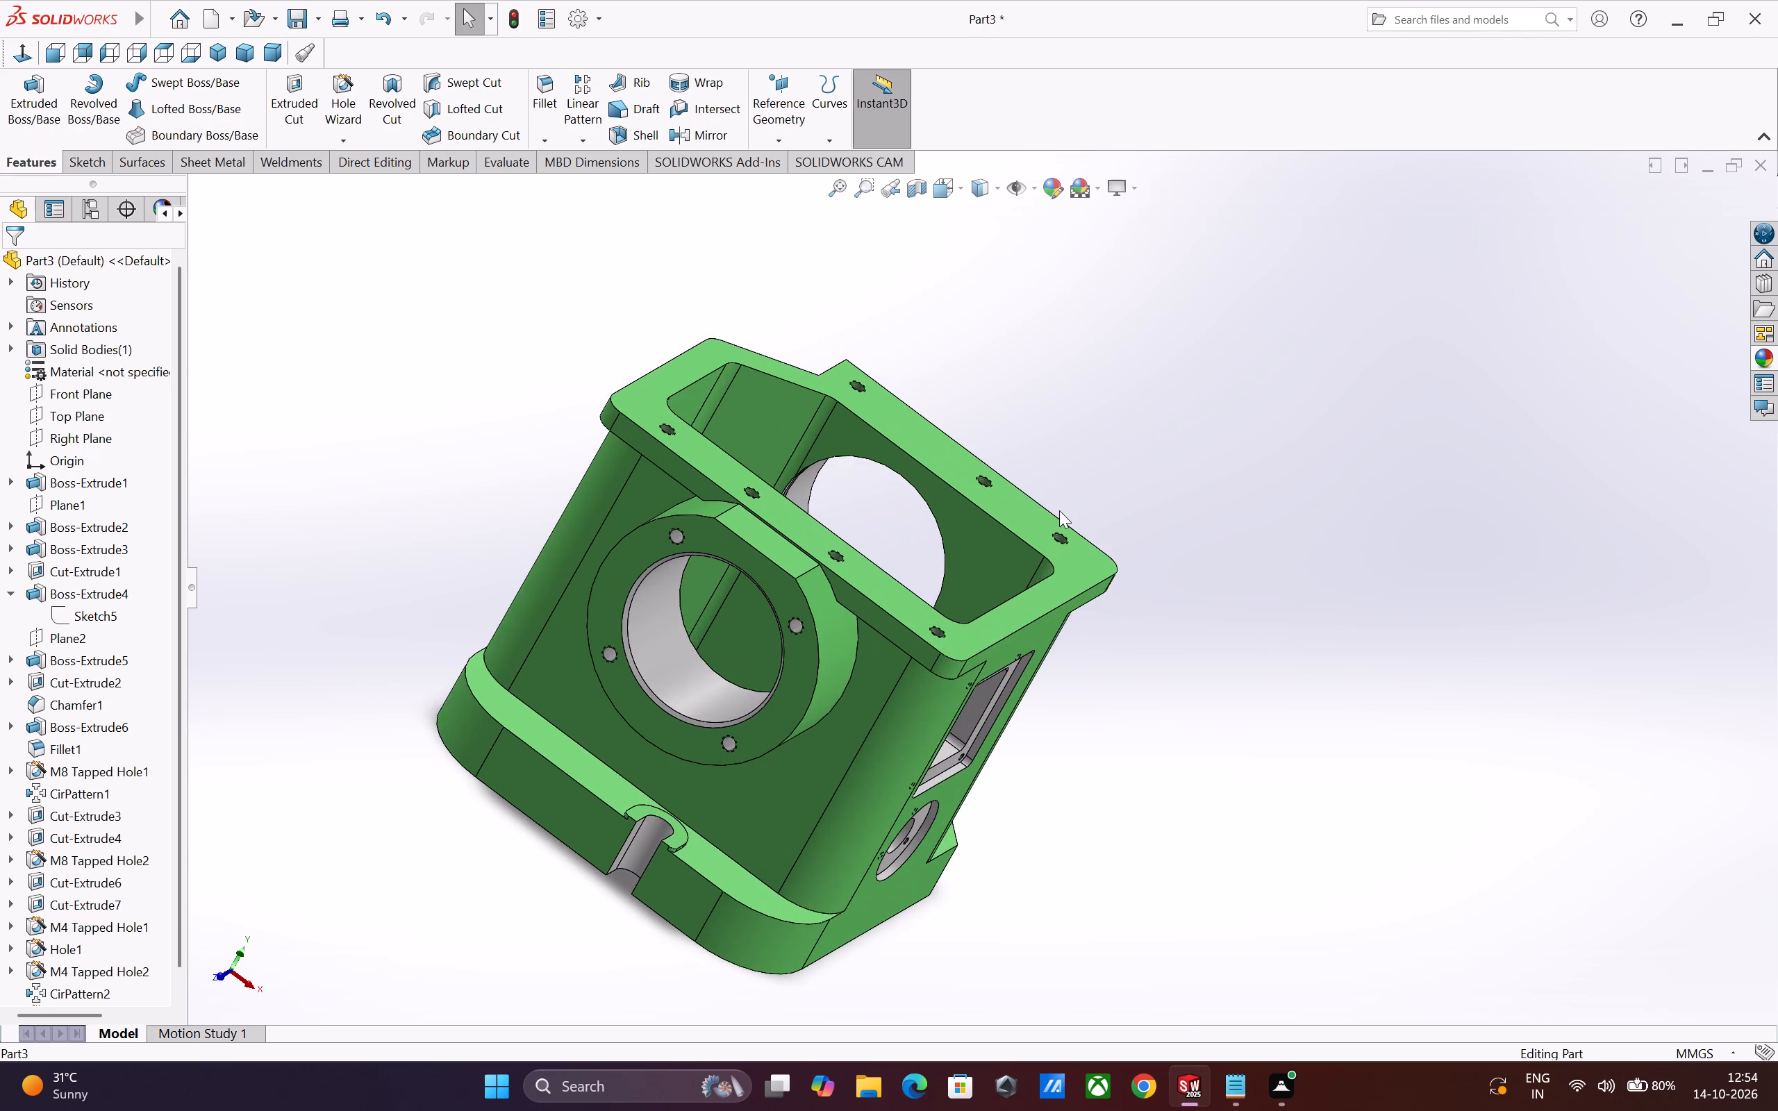
scroll(1057, 512, "up", 2)
scroll(1004, 494, "down", 2)
middle_click_drag(1178, 626, 1099, 751)
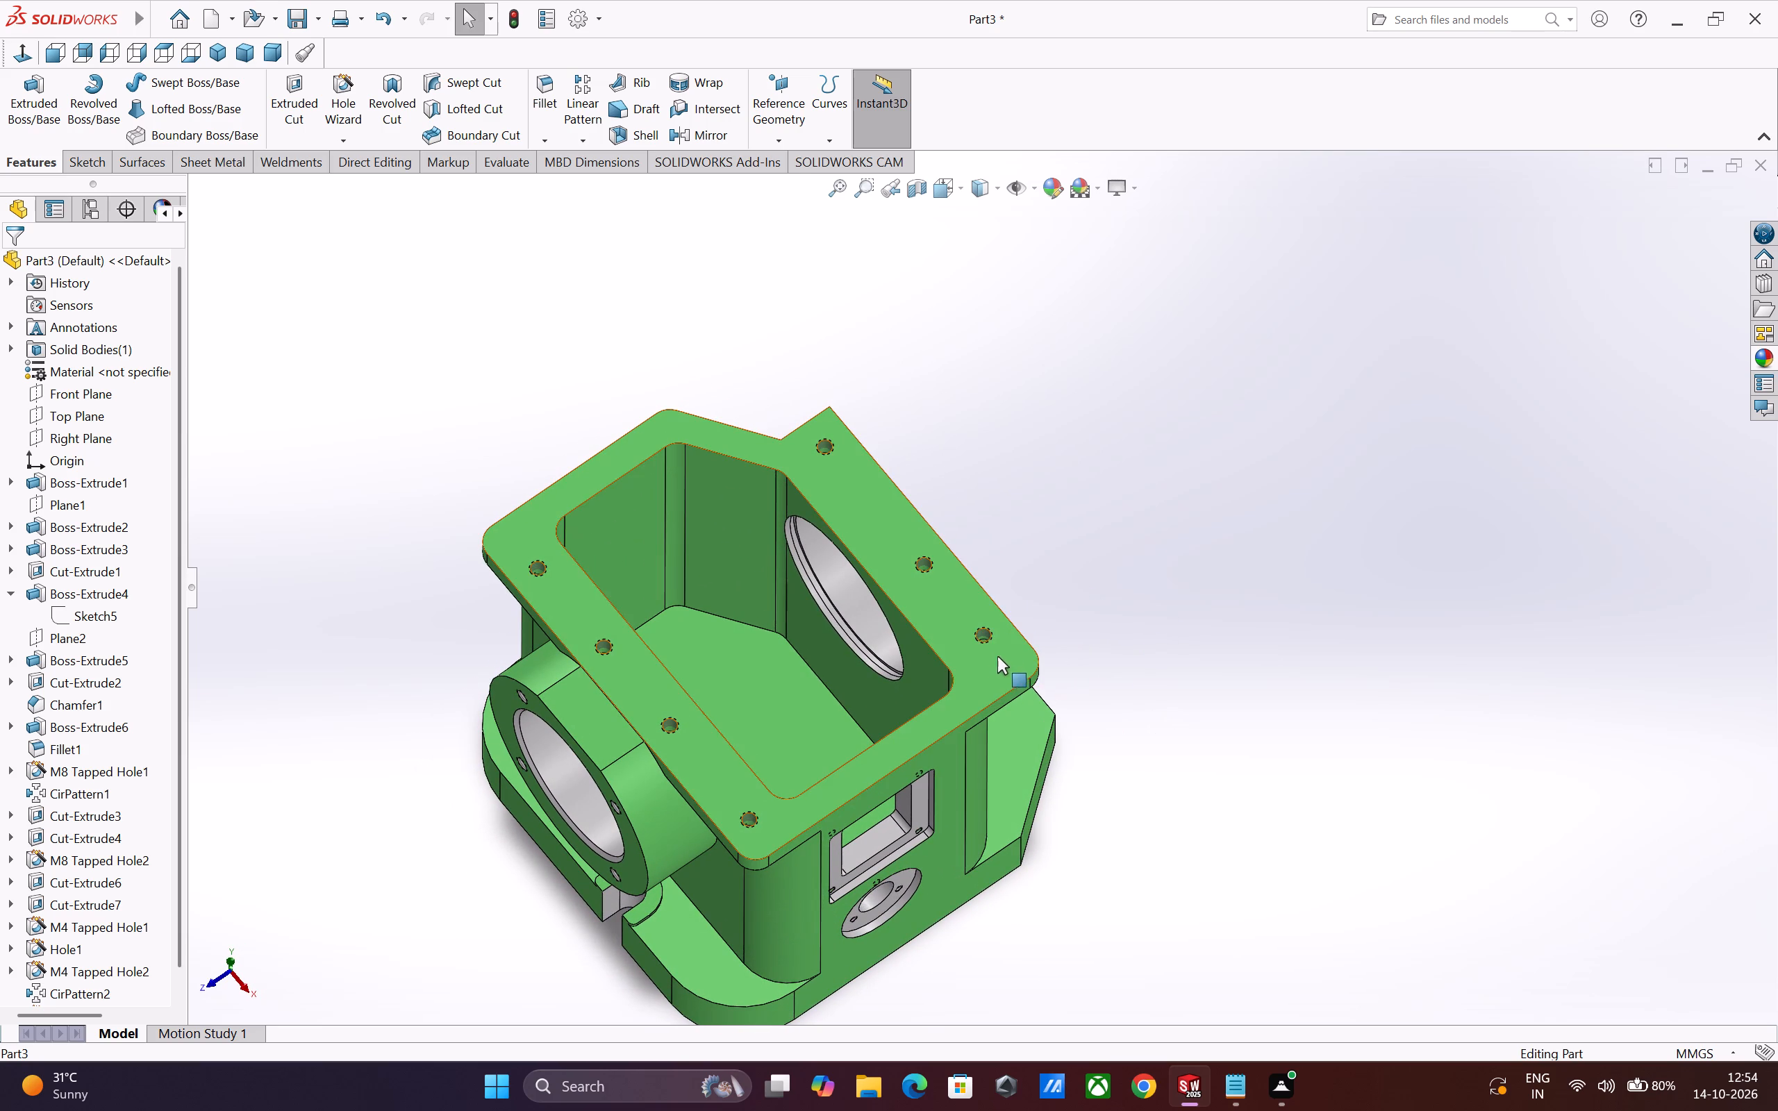
Select one of the top flange's tapped holes to check its feature, clear the selection, and review the end of the feature list.
left_click(983, 635, "ctrl")
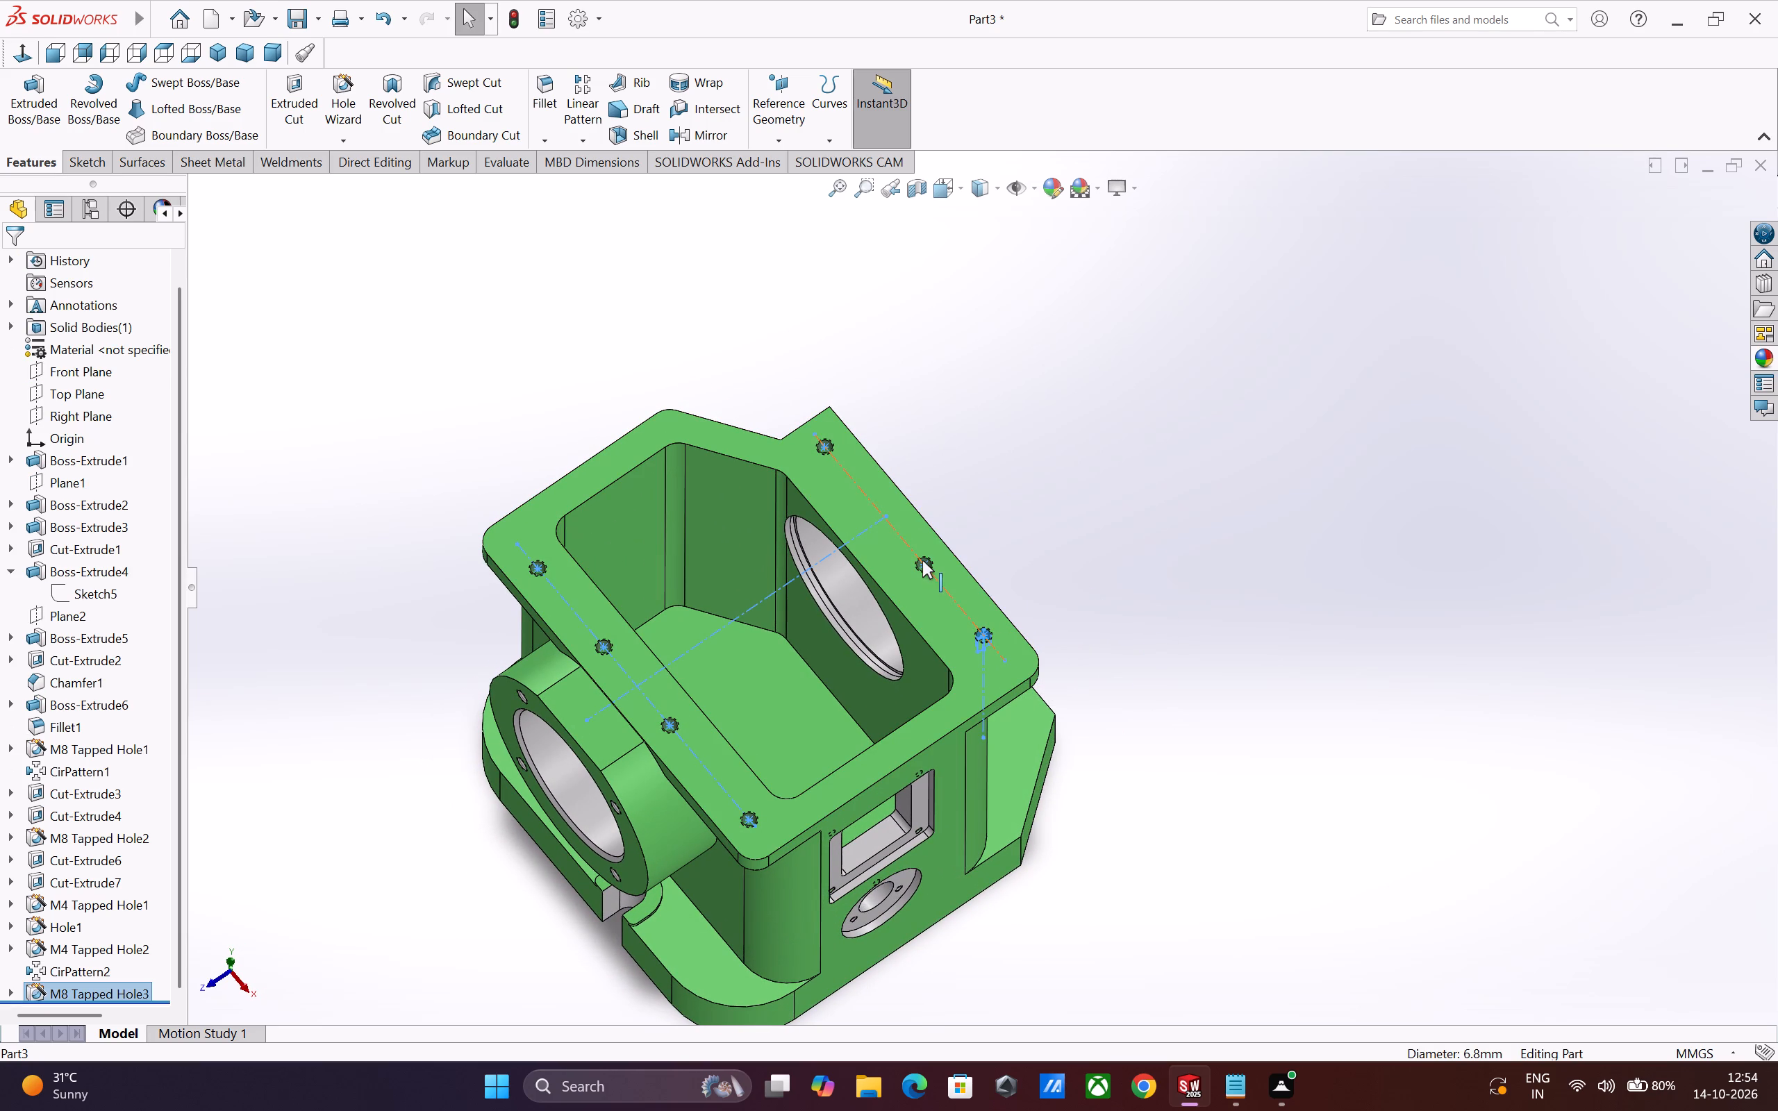
left_click(1183, 608)
scroll(1230, 792, "up", 2)
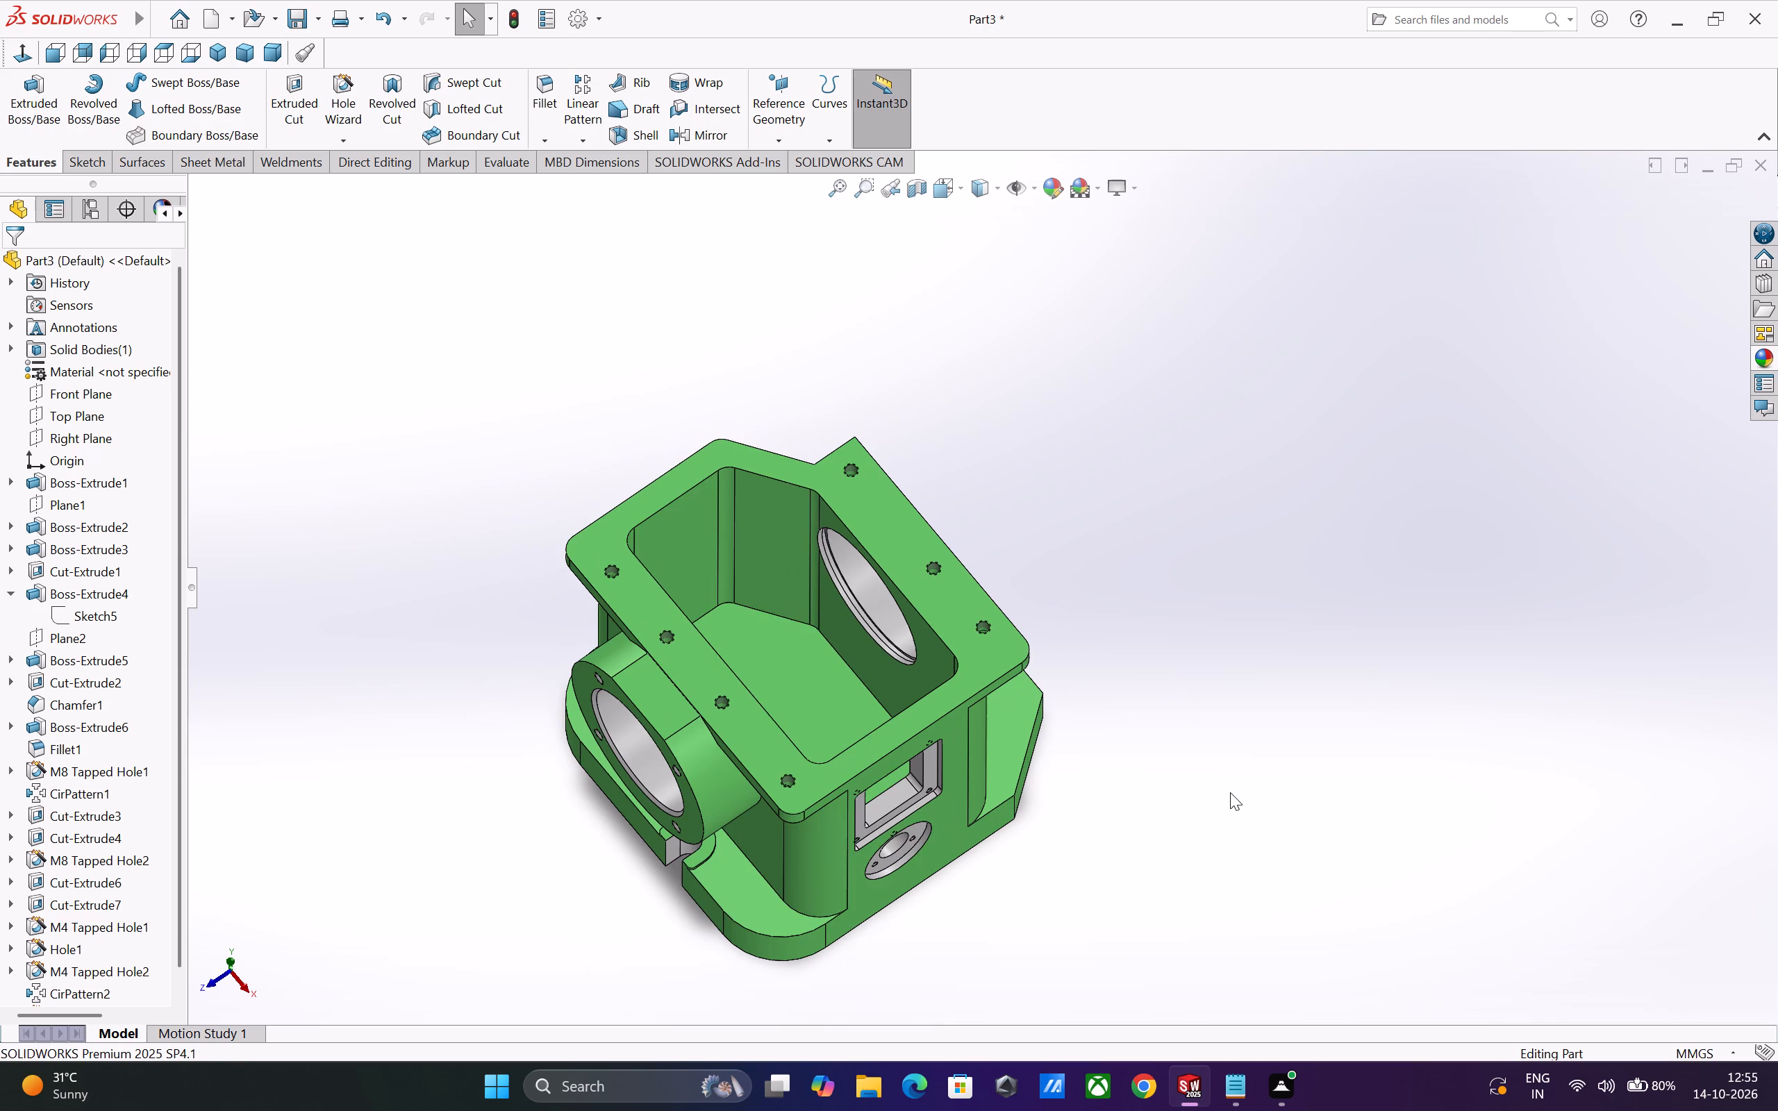
scroll(1230, 792, "down", 1)
scroll(1218, 811, "up", 2)
scroll(1074, 808, "down", 3)
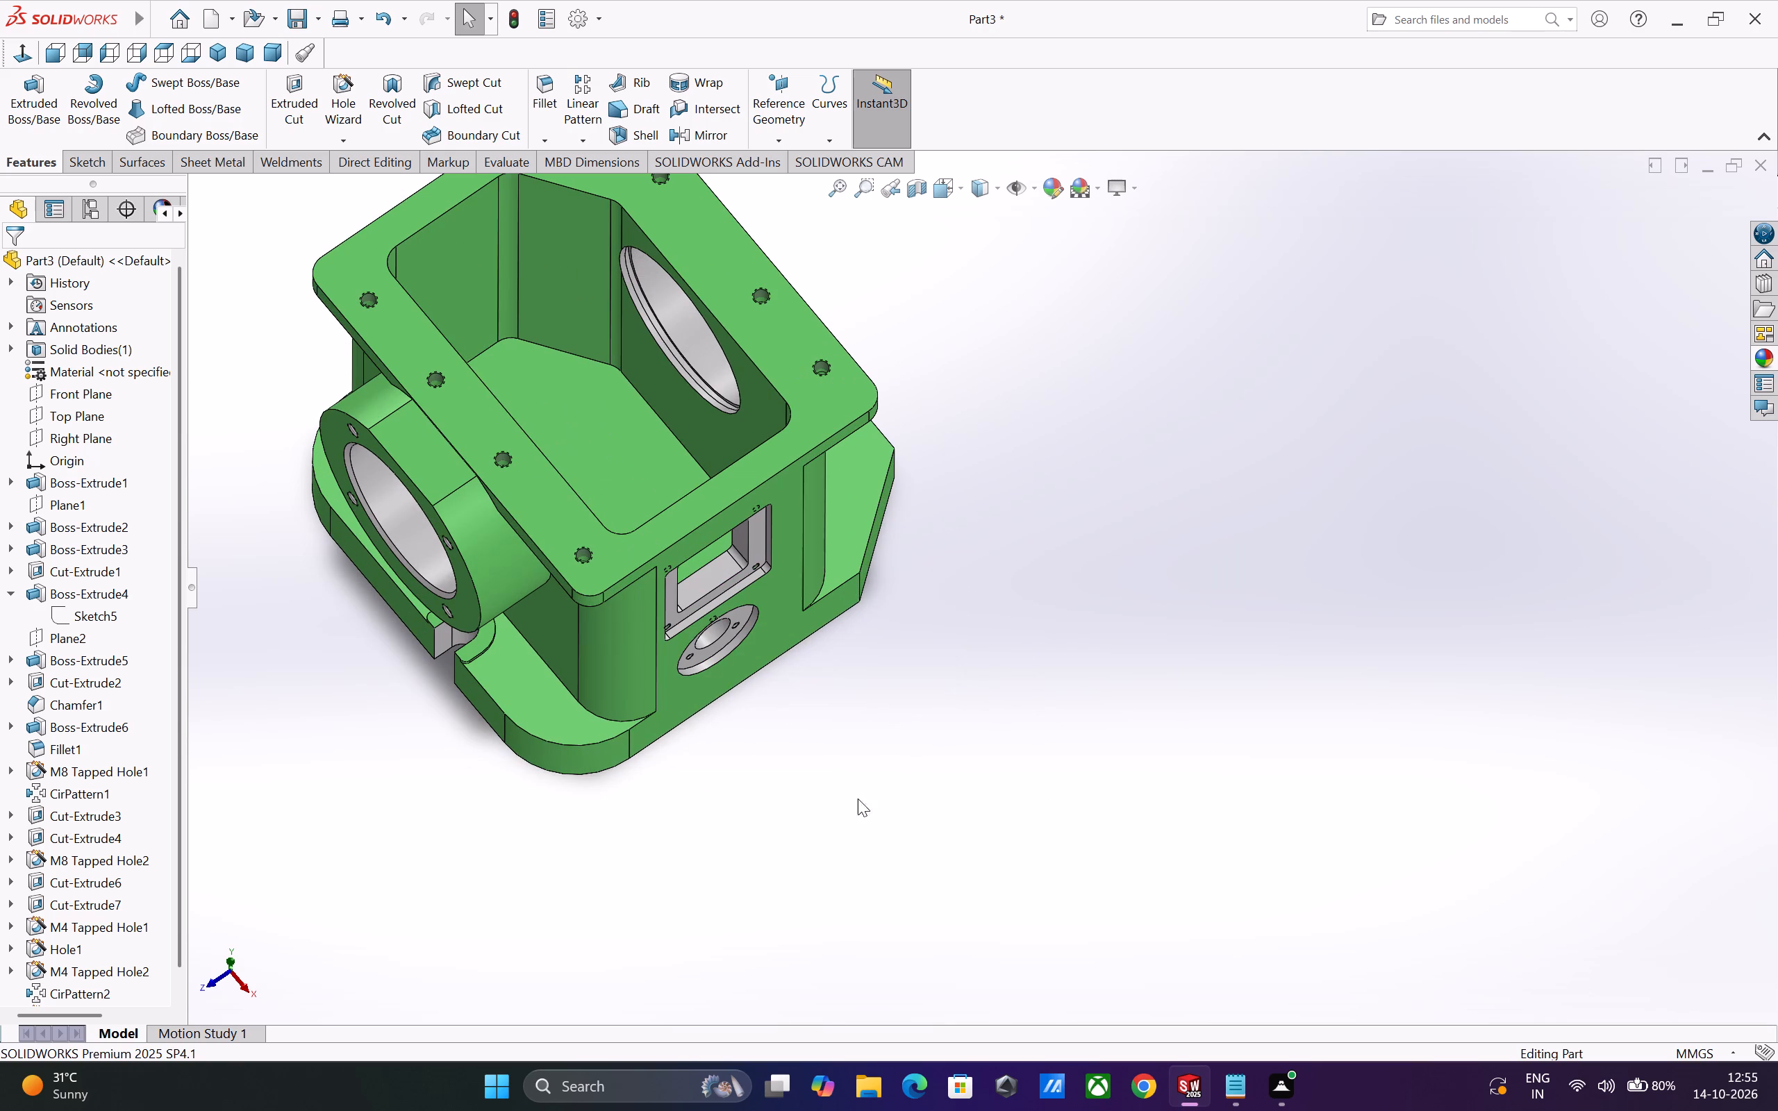
left_click_drag(180, 767, 179, 769)
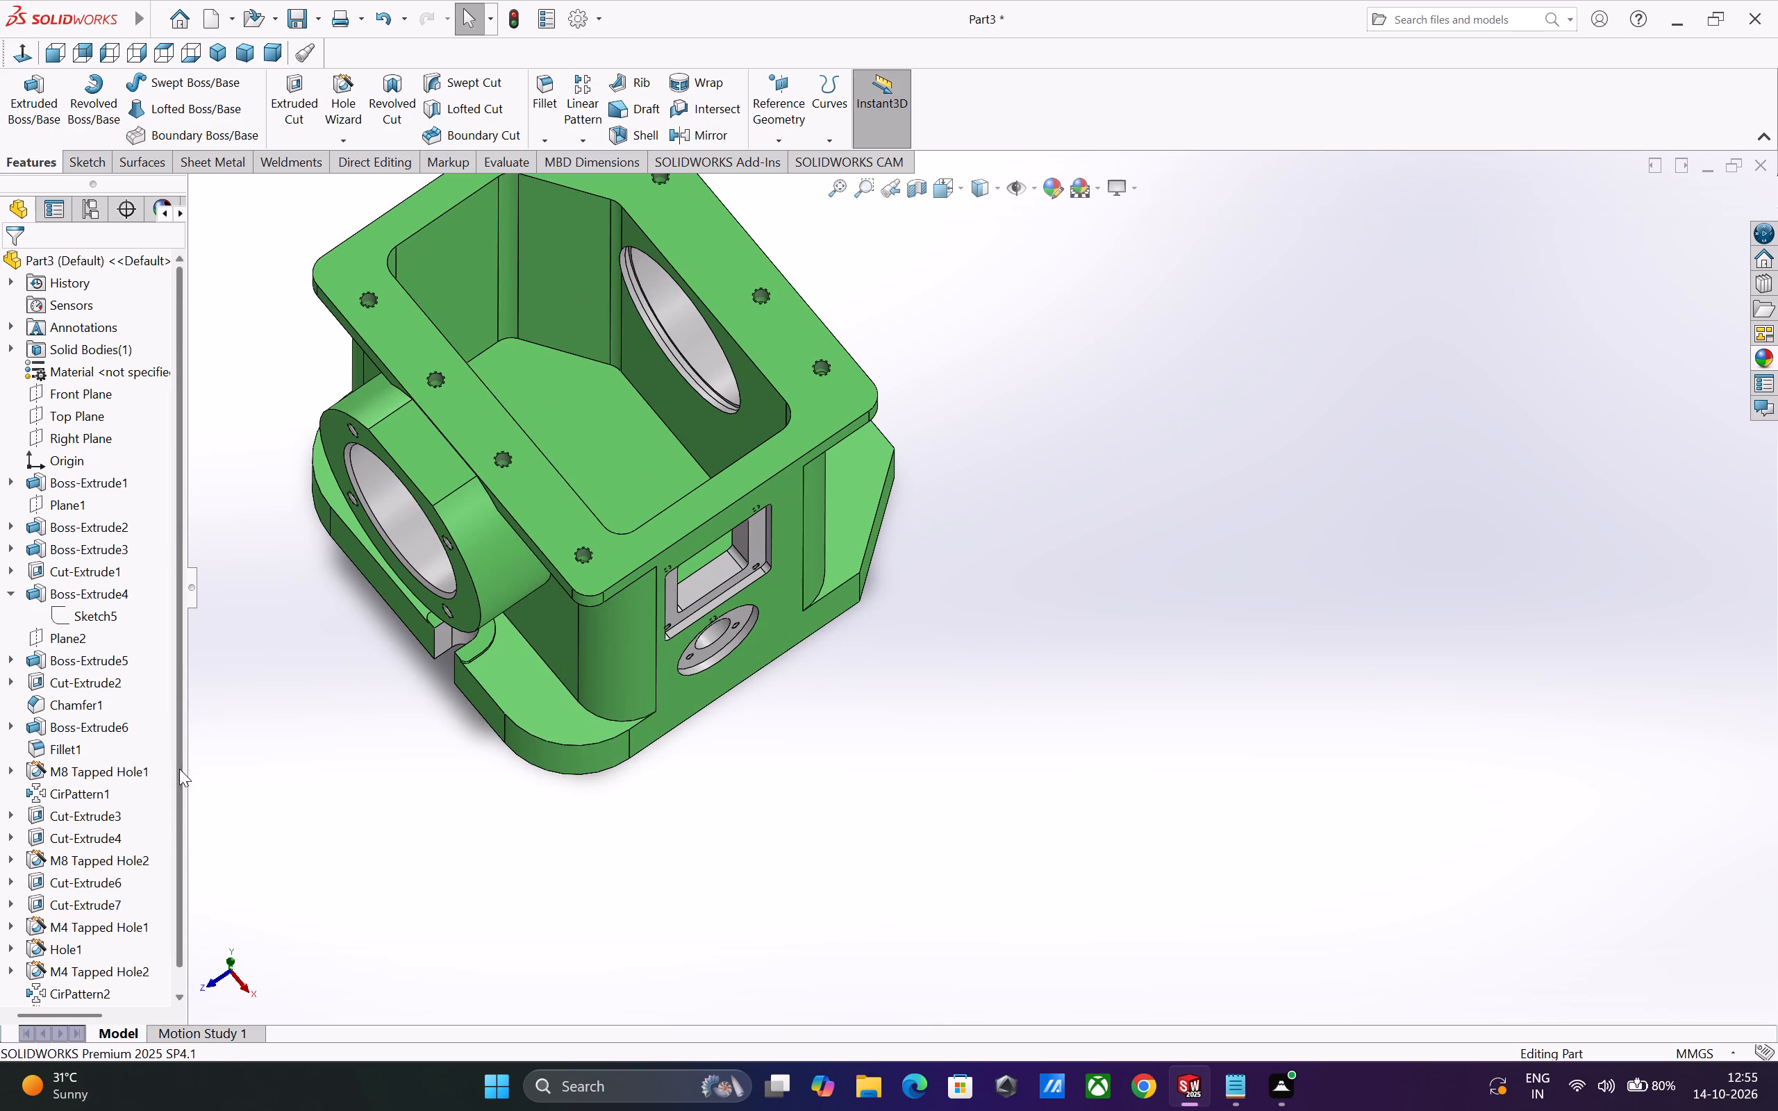
left_click_drag(179, 769, 177, 851)
scroll(717, 860, "up", 2)
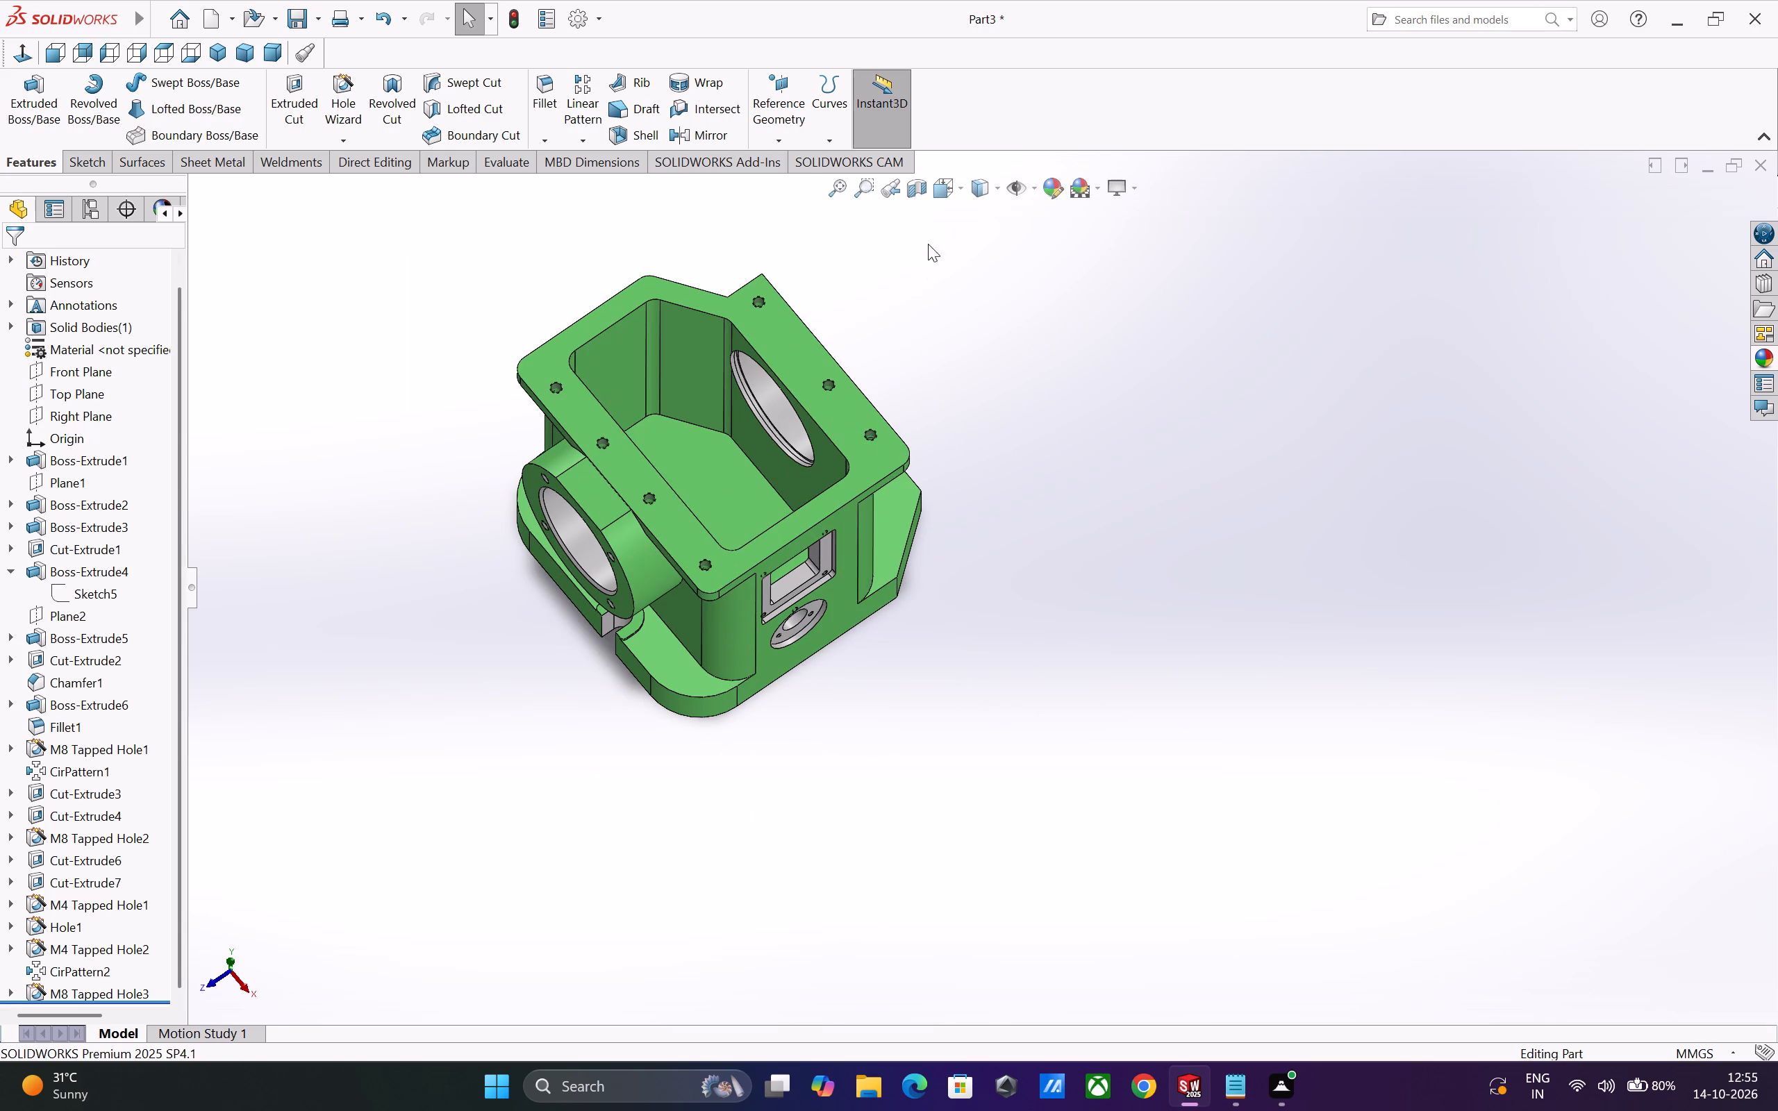
Section the housing along the Right Plane and rotate the cutting plane about X to about 271° to examine the interior.
left_click(921, 185)
middle_click_drag(954, 642, 953, 629)
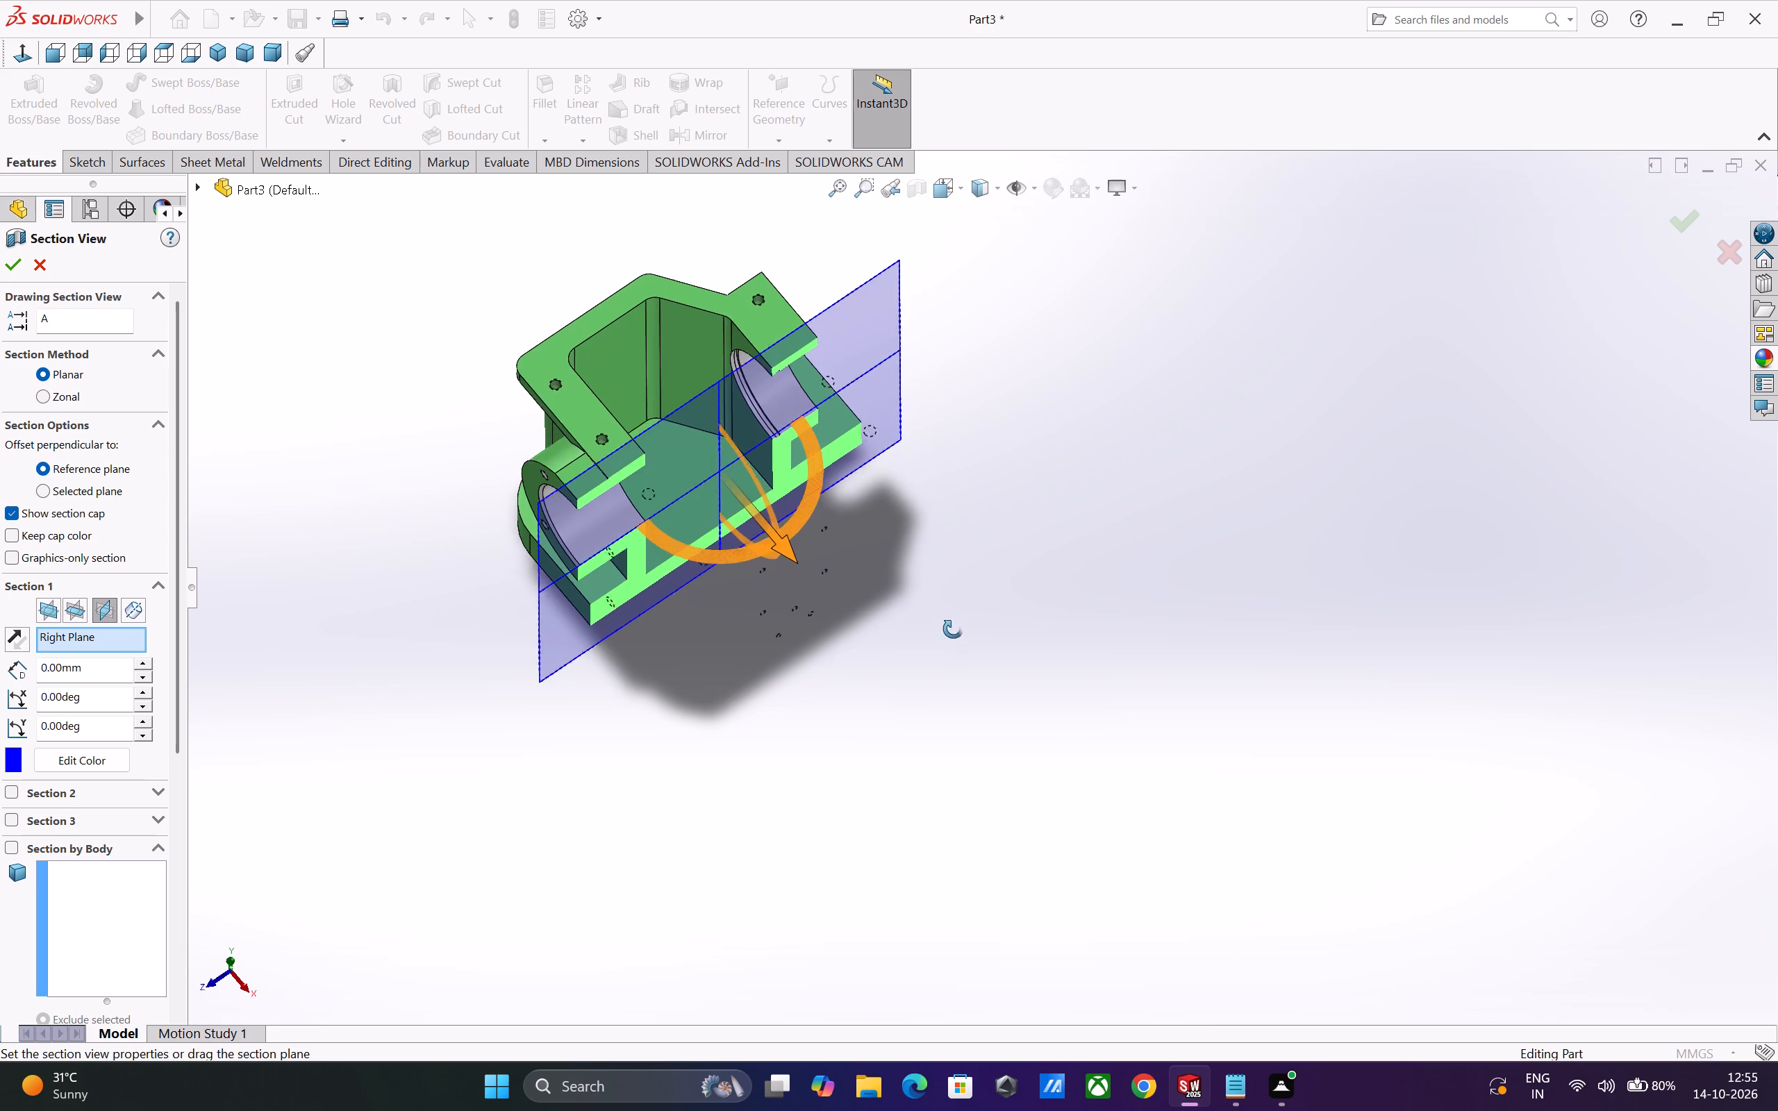
middle_click_drag(953, 629, 946, 459)
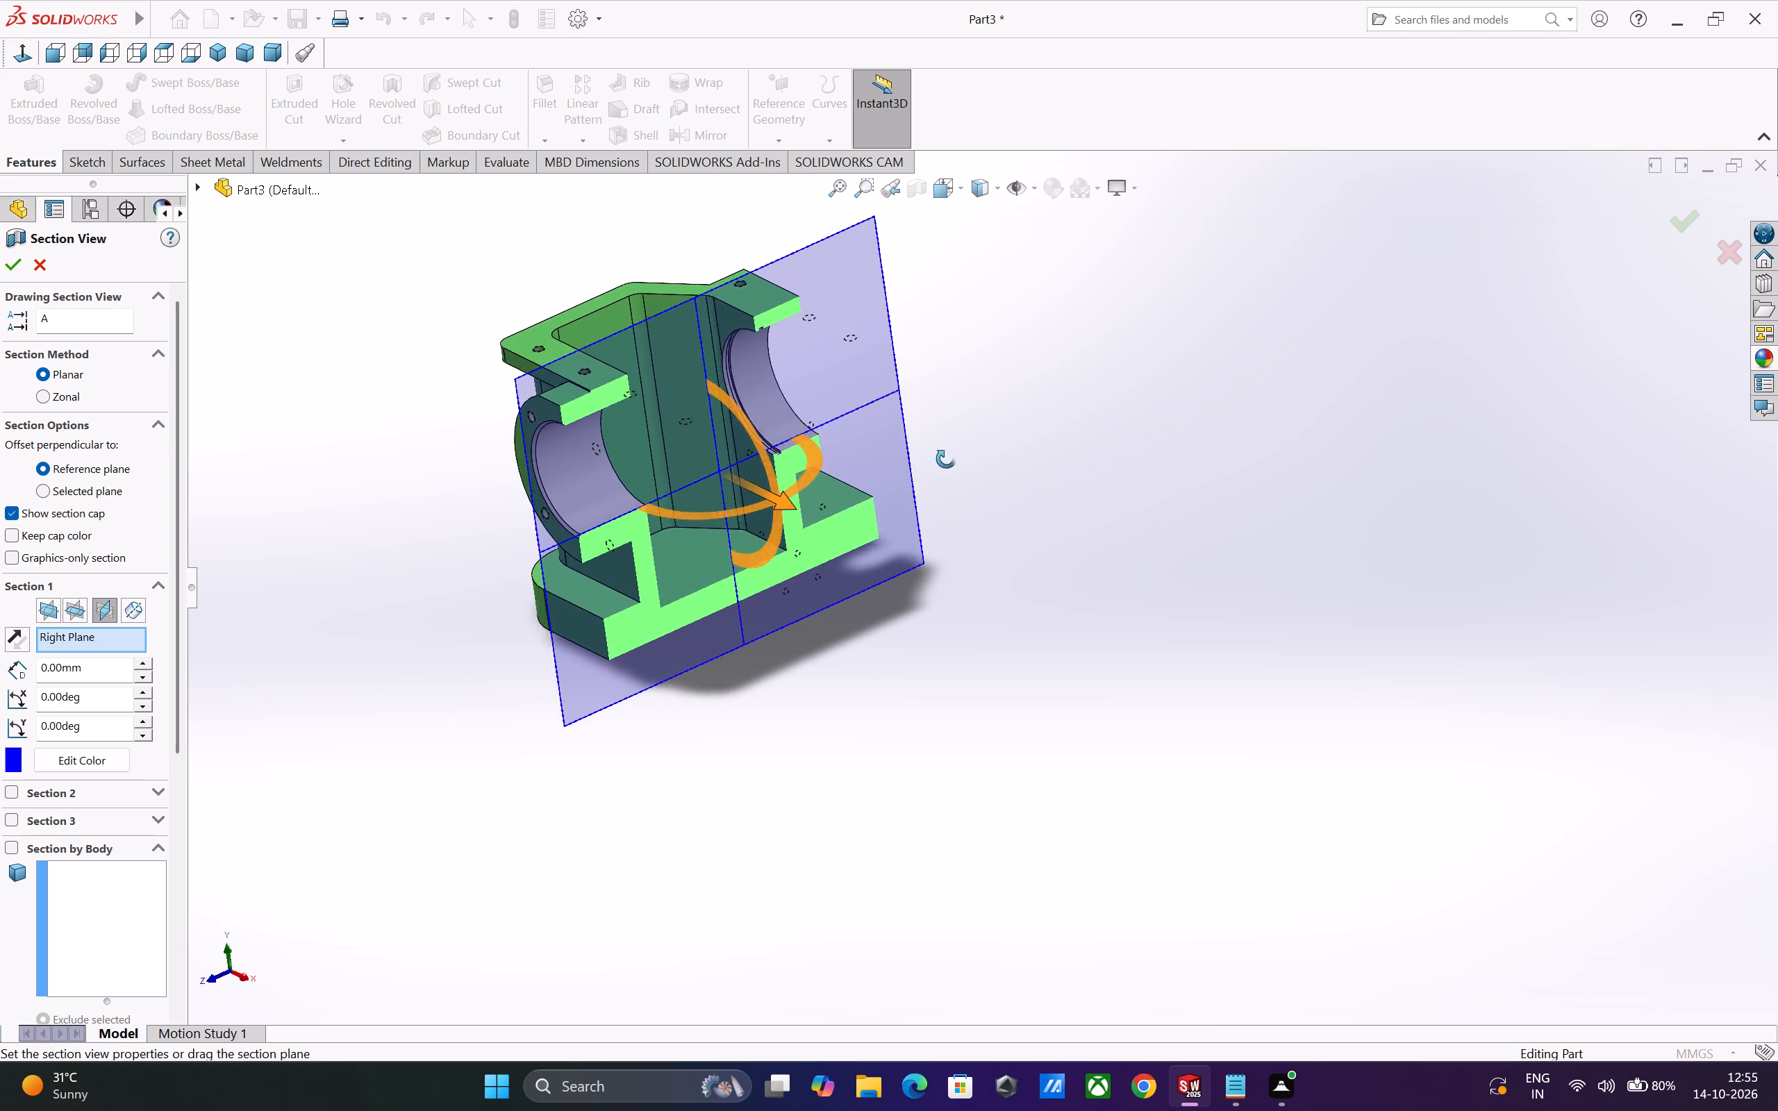
middle_click_drag(946, 459, 1006, 446)
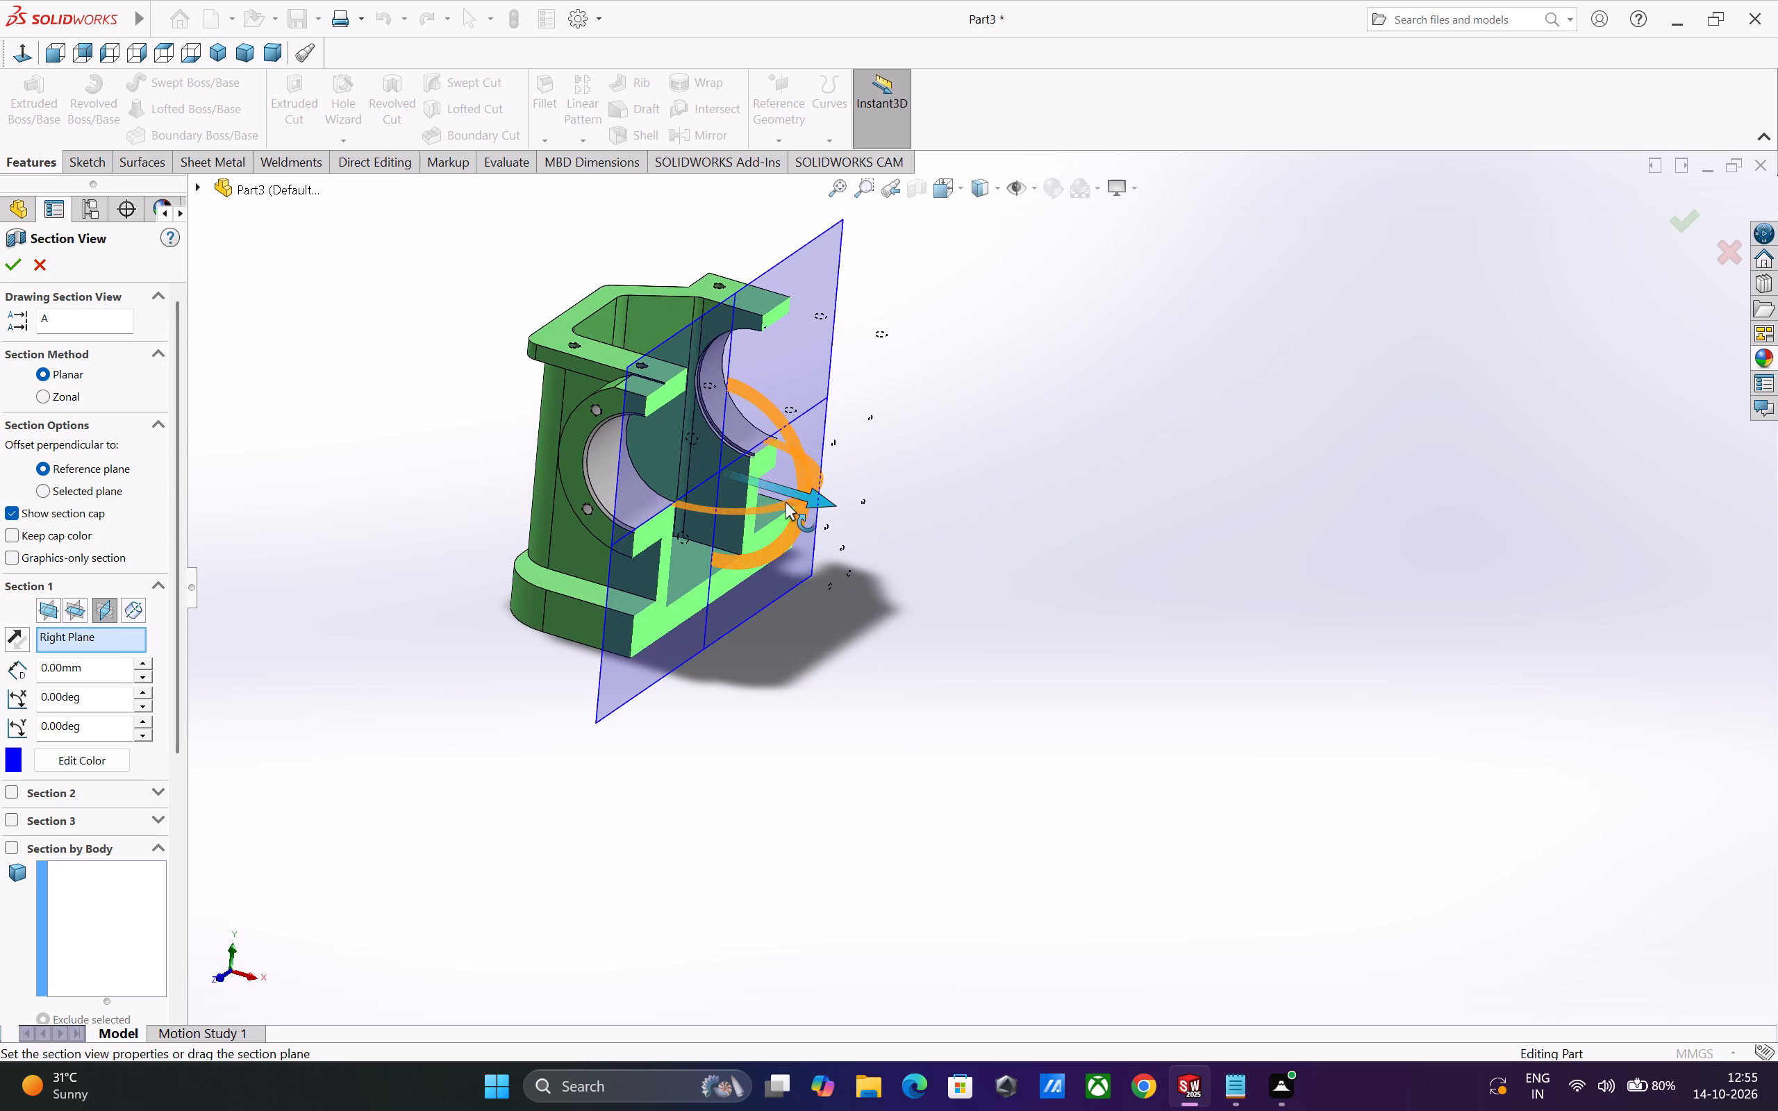
left_click_drag(783, 507, 701, 555)
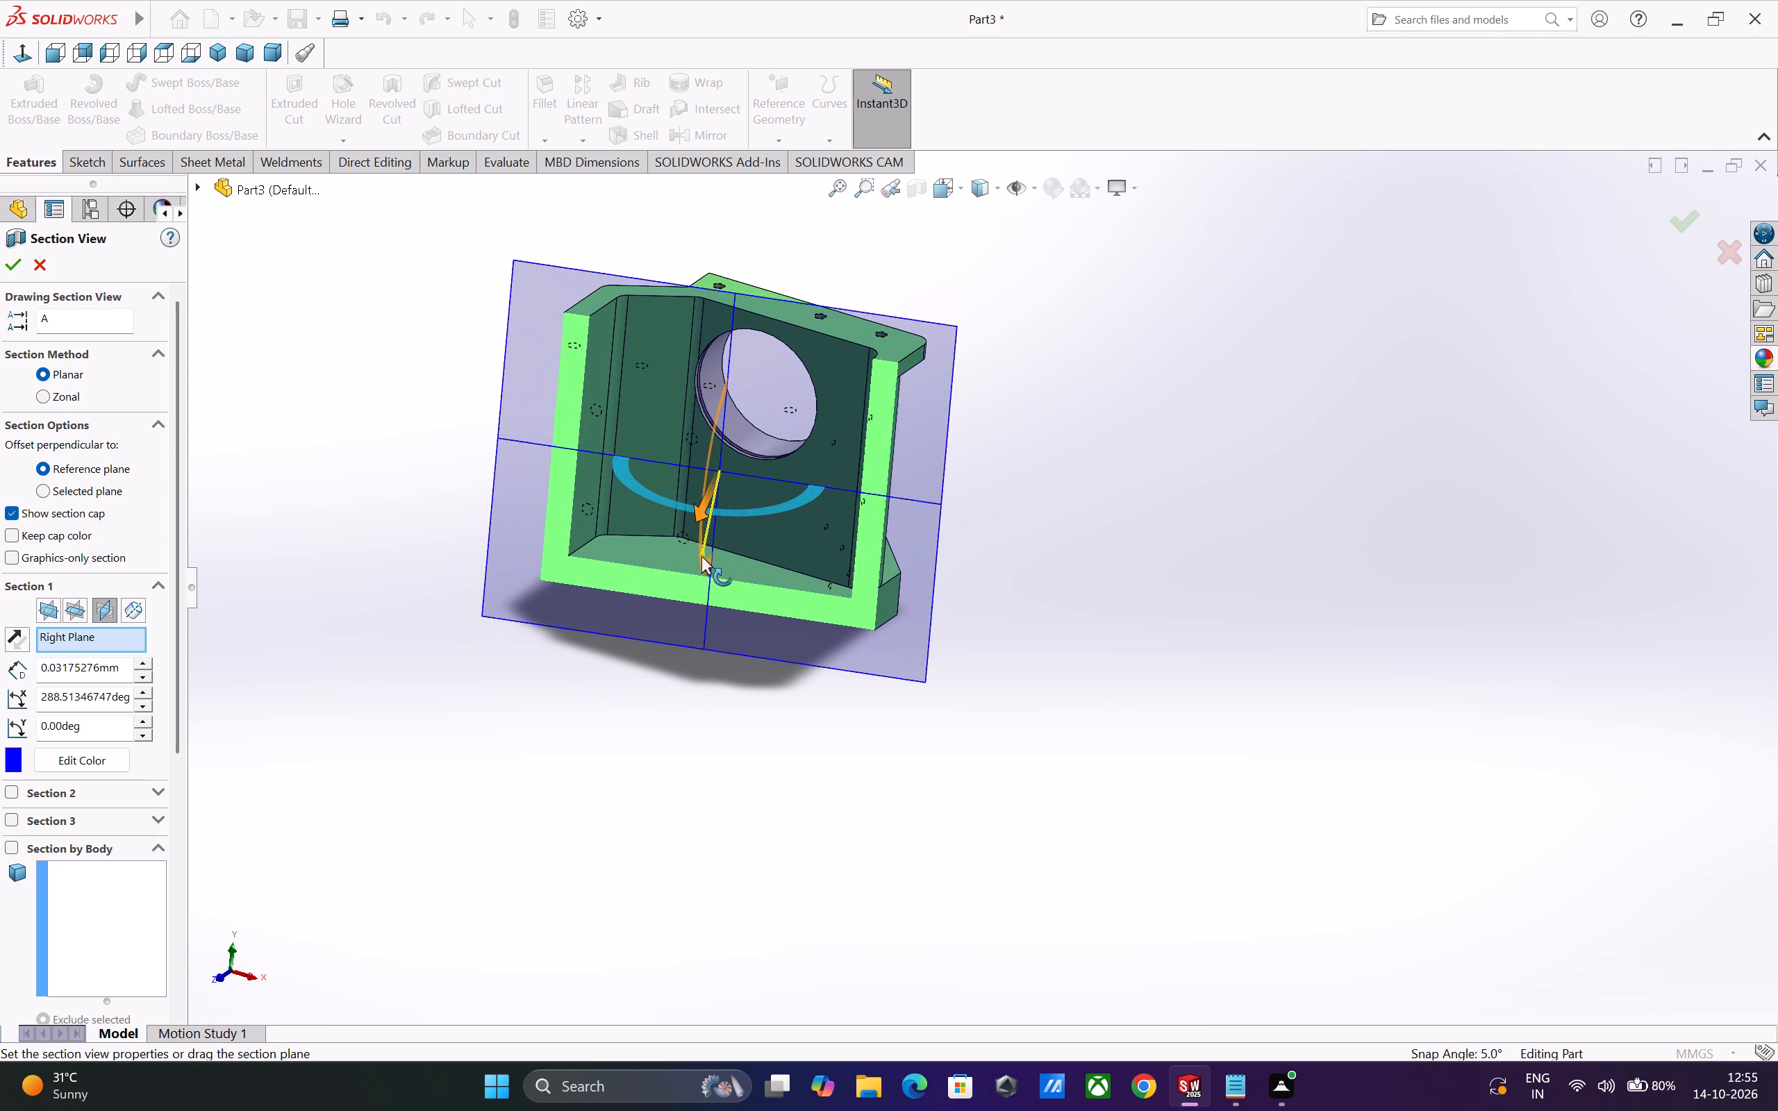
left_click_drag(701, 555, 667, 576)
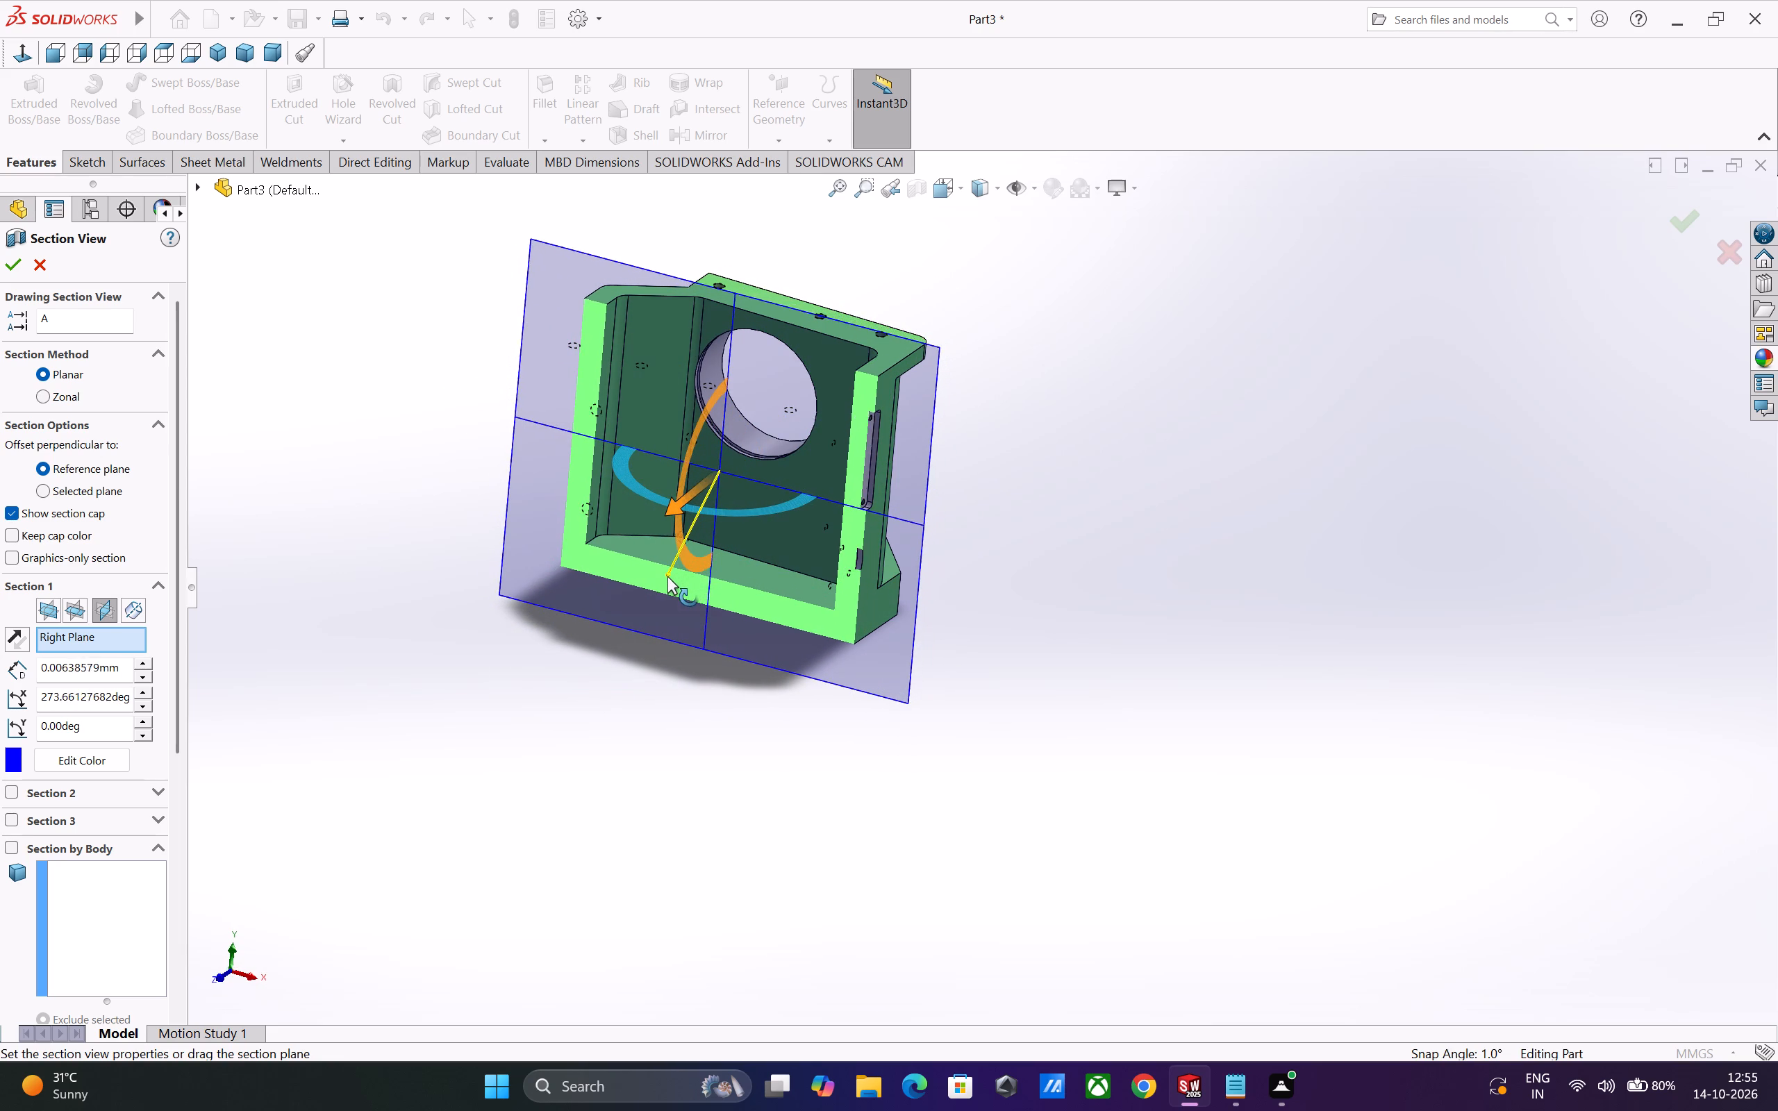
left_click_drag(667, 576, 659, 579)
scroll(751, 642, "up", 2)
middle_click_drag(759, 698, 741, 809)
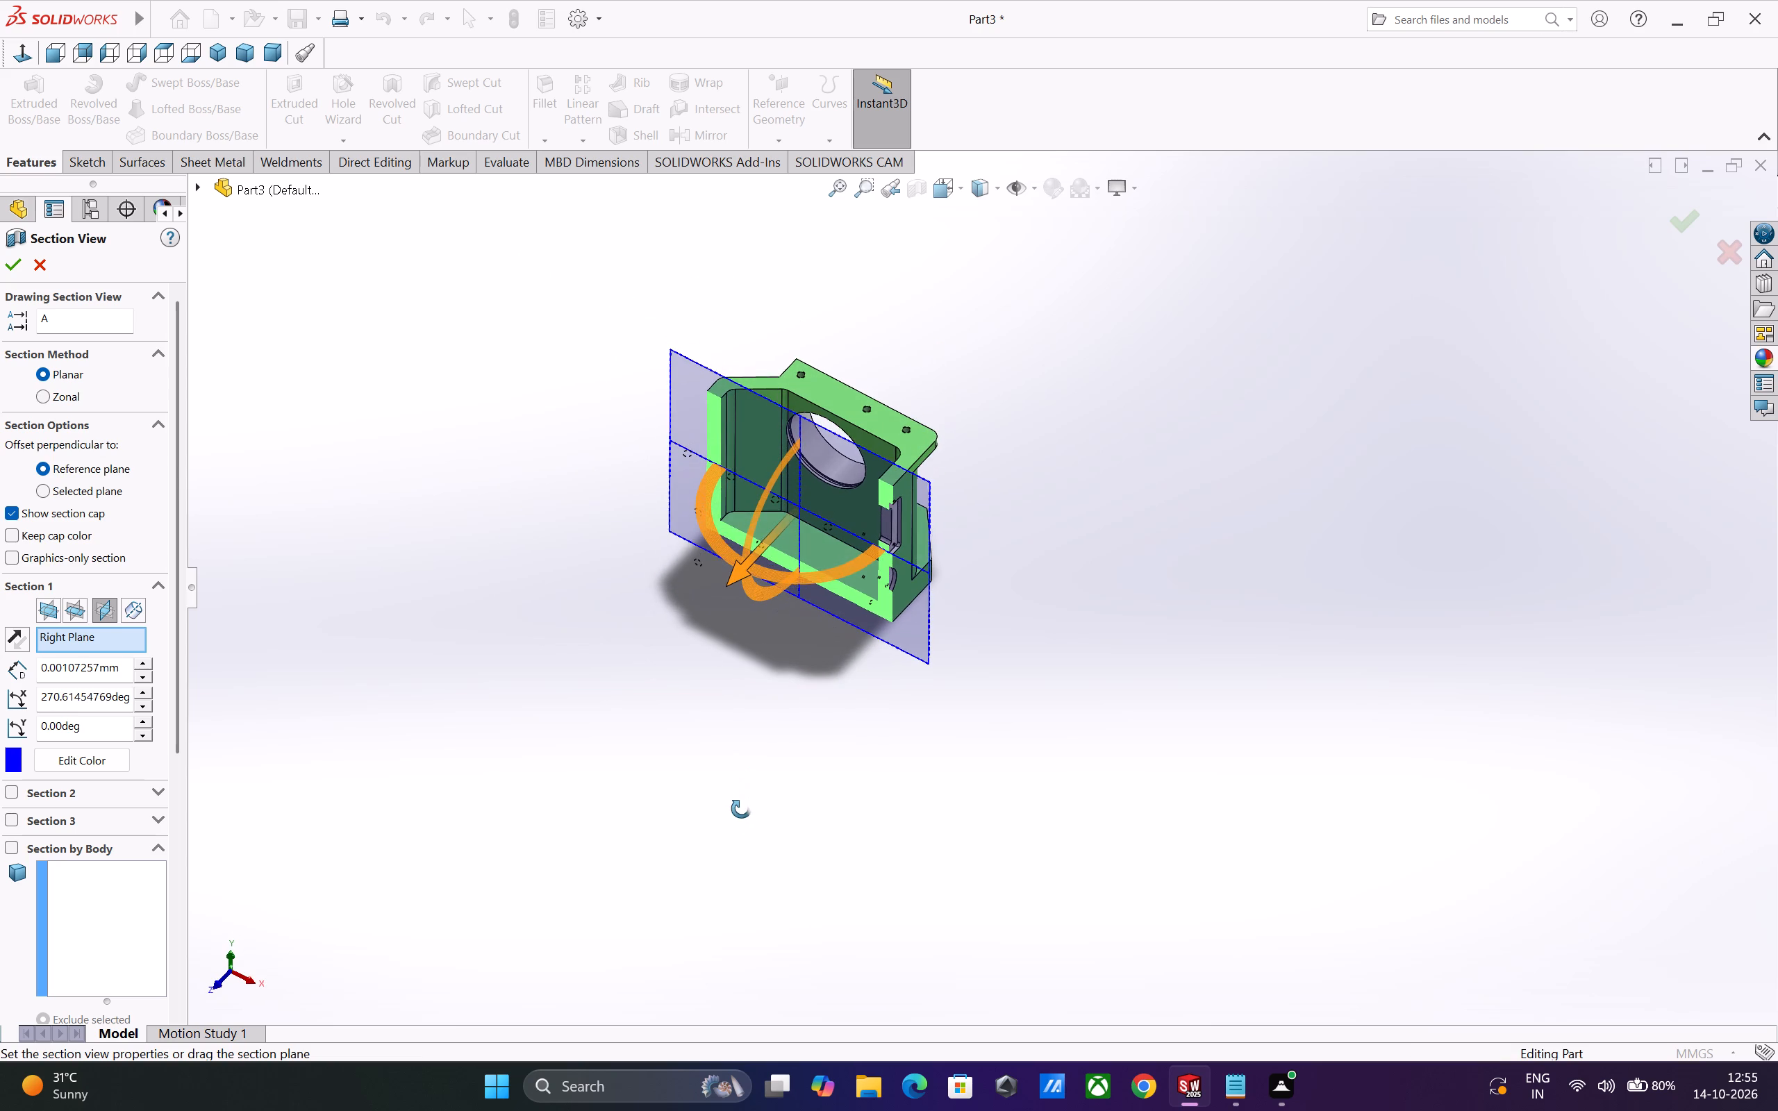
middle_click_drag(741, 809, 741, 810)
scroll(800, 709, "up", 3)
scroll(849, 570, "down", 6)
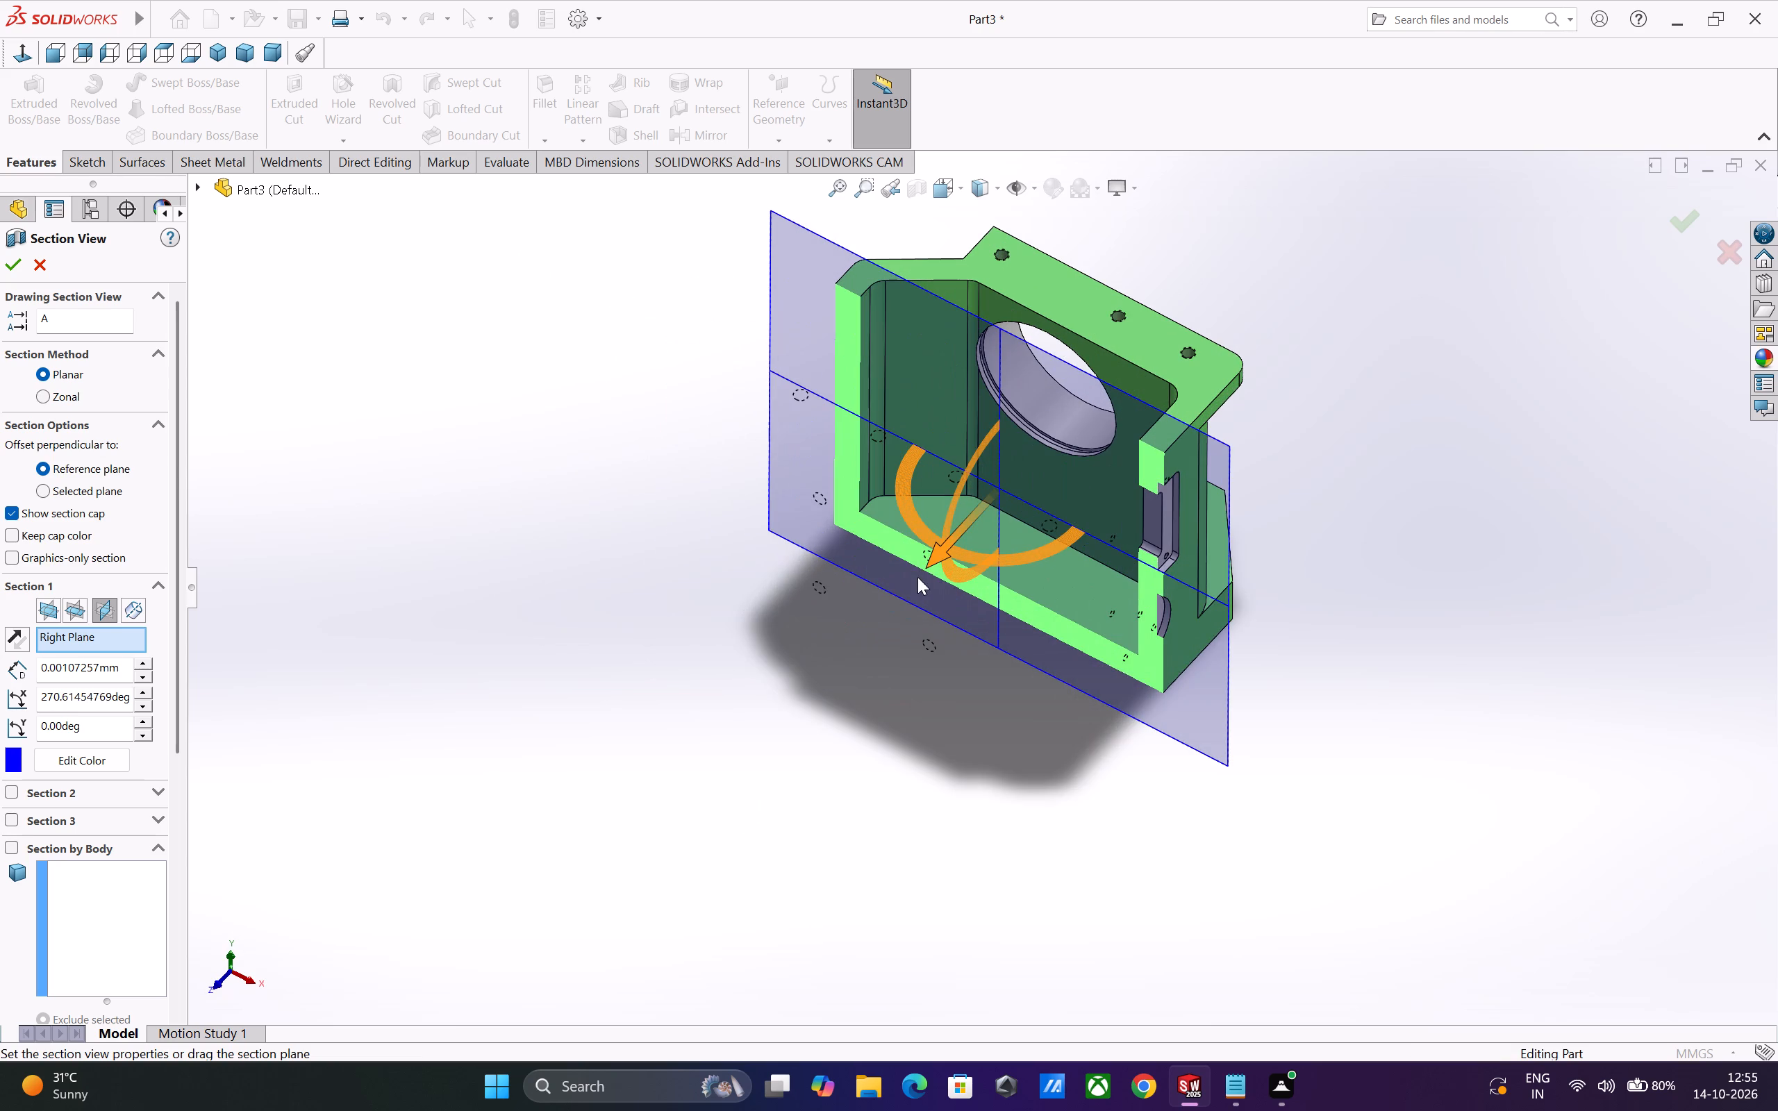
Offset the section plane to about -64 mm through the row of three flange holes, inspect their depth, and discard the section view.
left_click_drag(942, 555, 1024, 506)
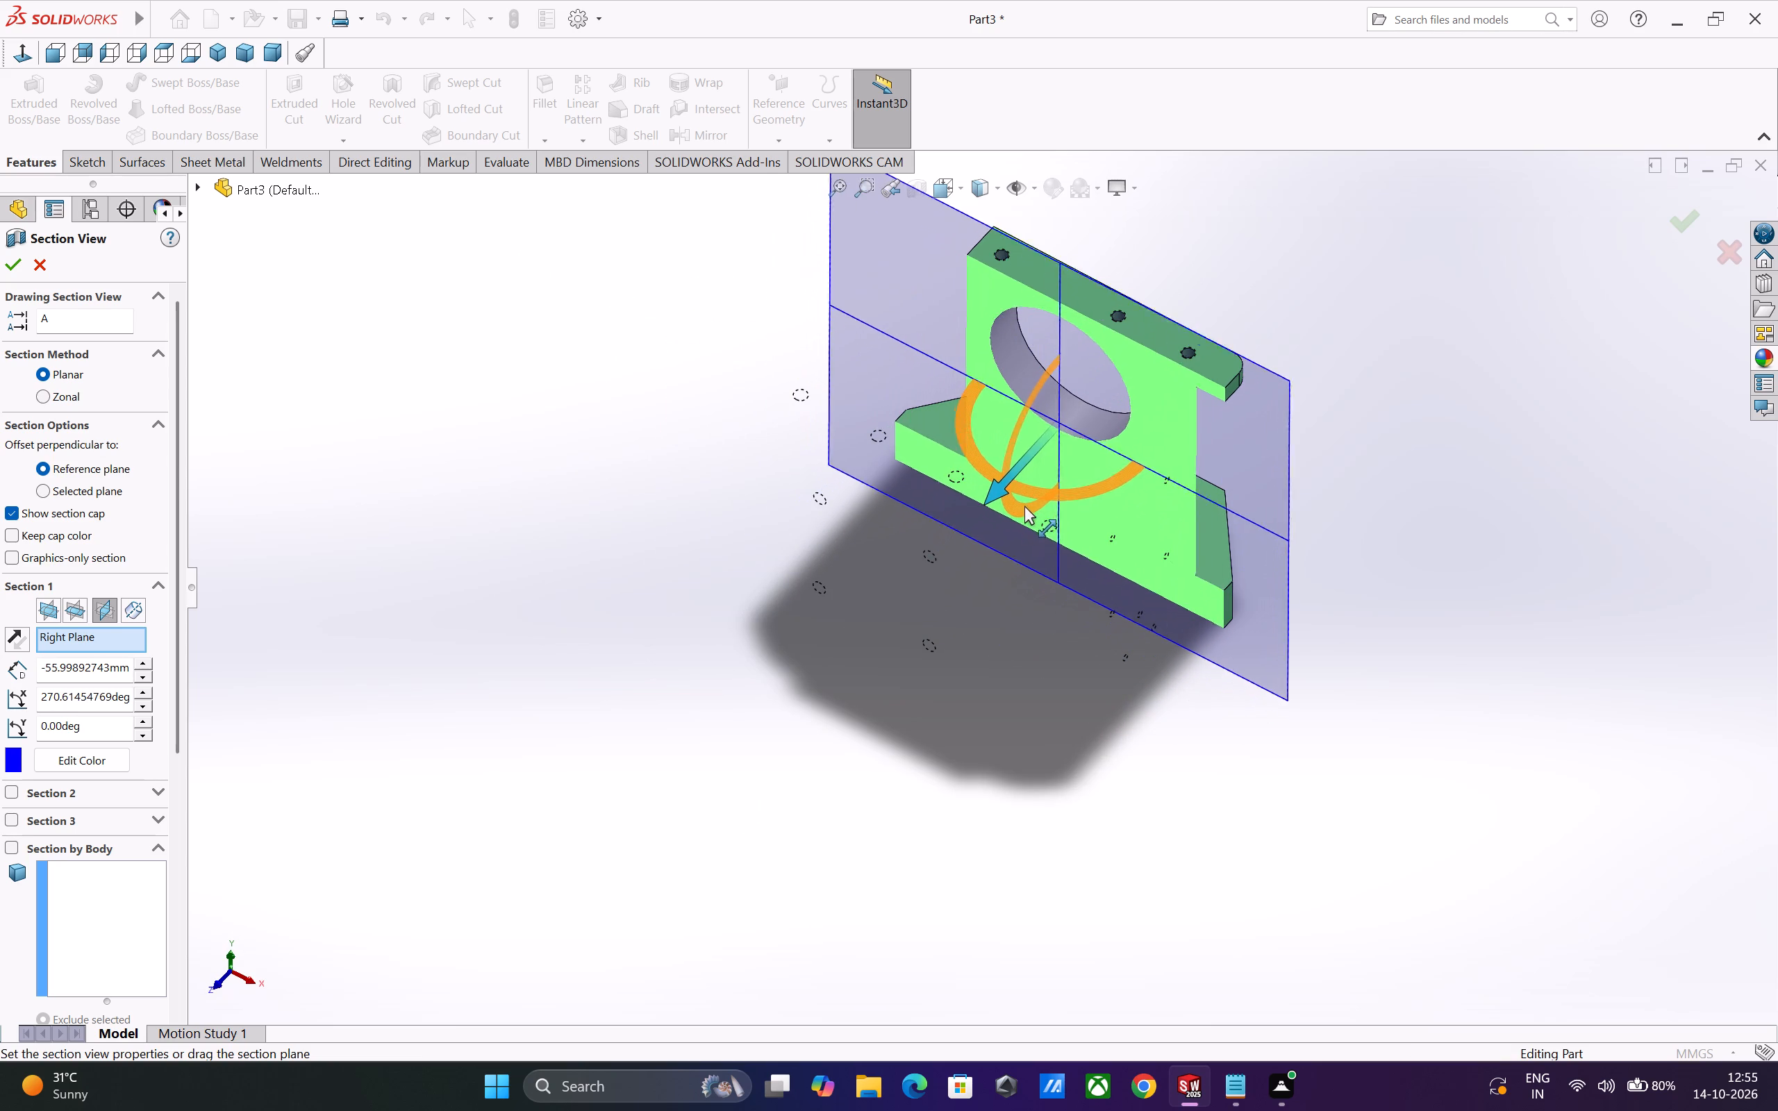
left_click_drag(1024, 506, 1035, 501)
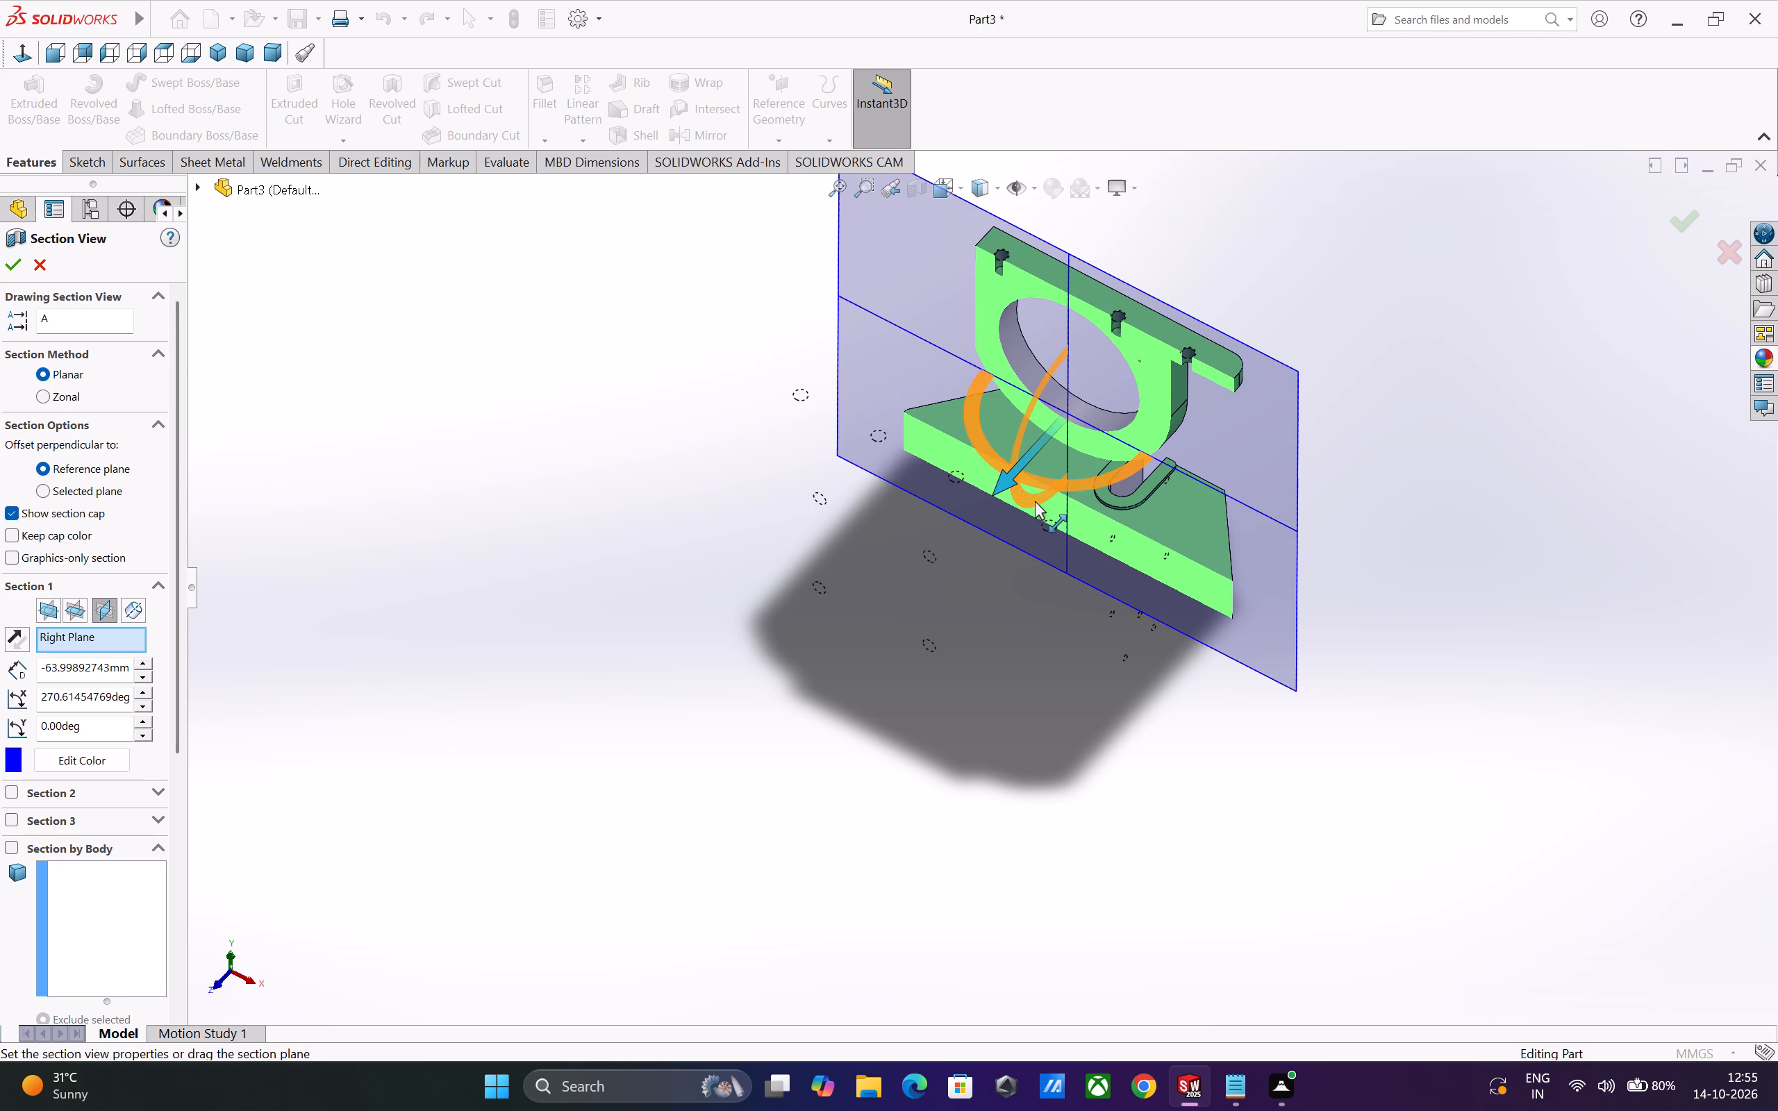
left_click_drag(1035, 501, 1036, 501)
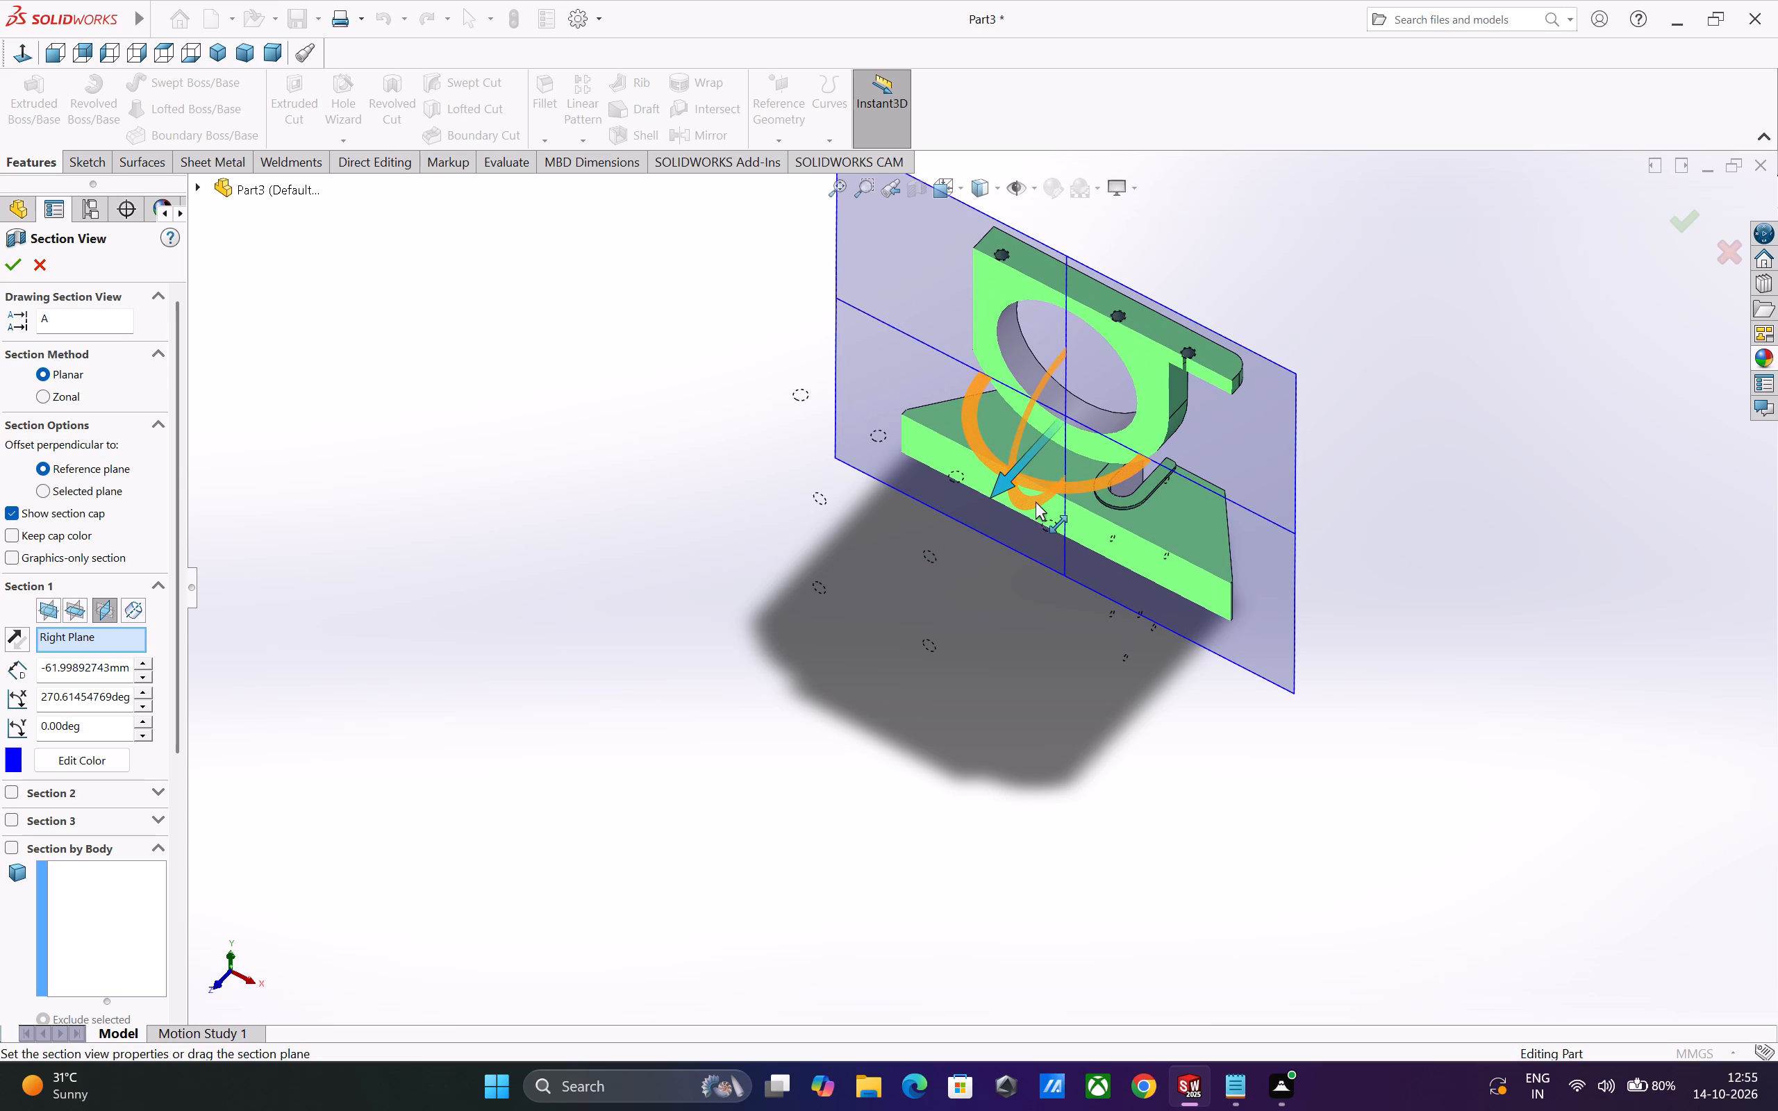
left_click_drag(1036, 501, 1036, 501)
left_click(1106, 482)
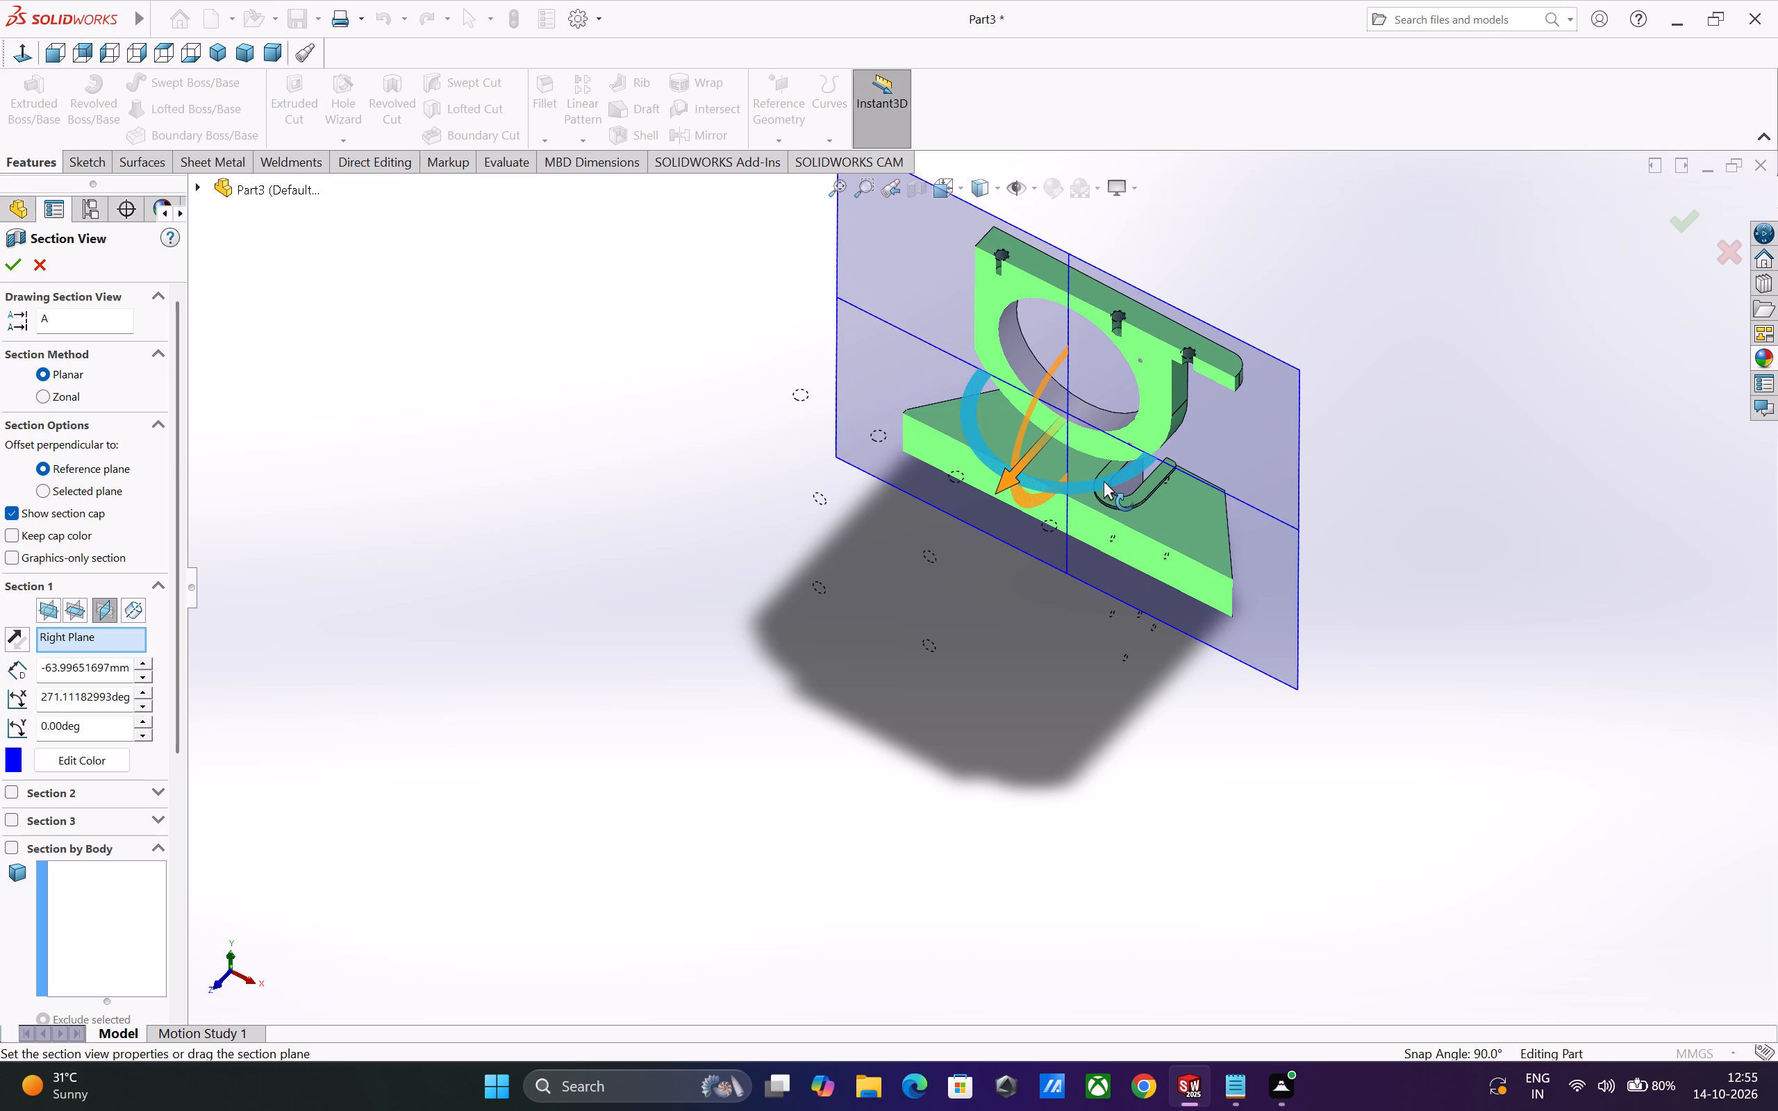
scroll(1122, 491, "up", 2)
scroll(1126, 459, "down", 1)
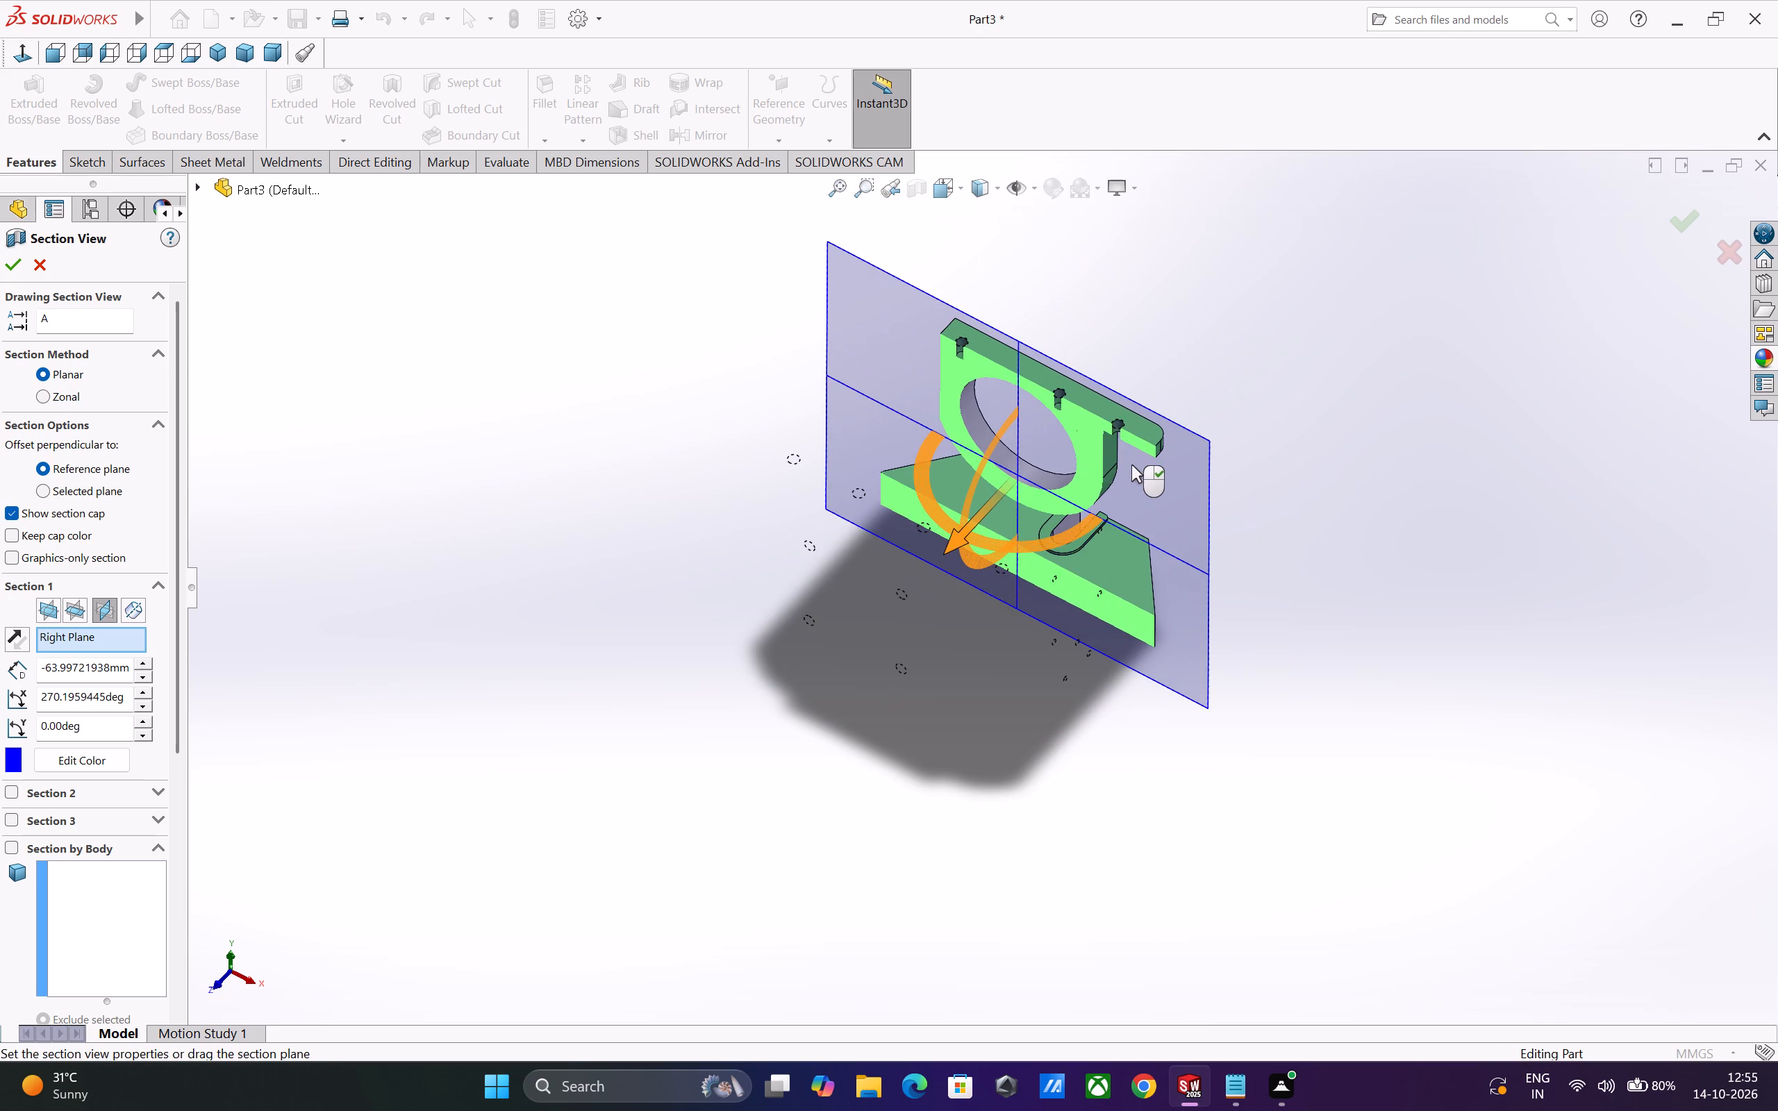
scroll(1163, 524, "down", 1)
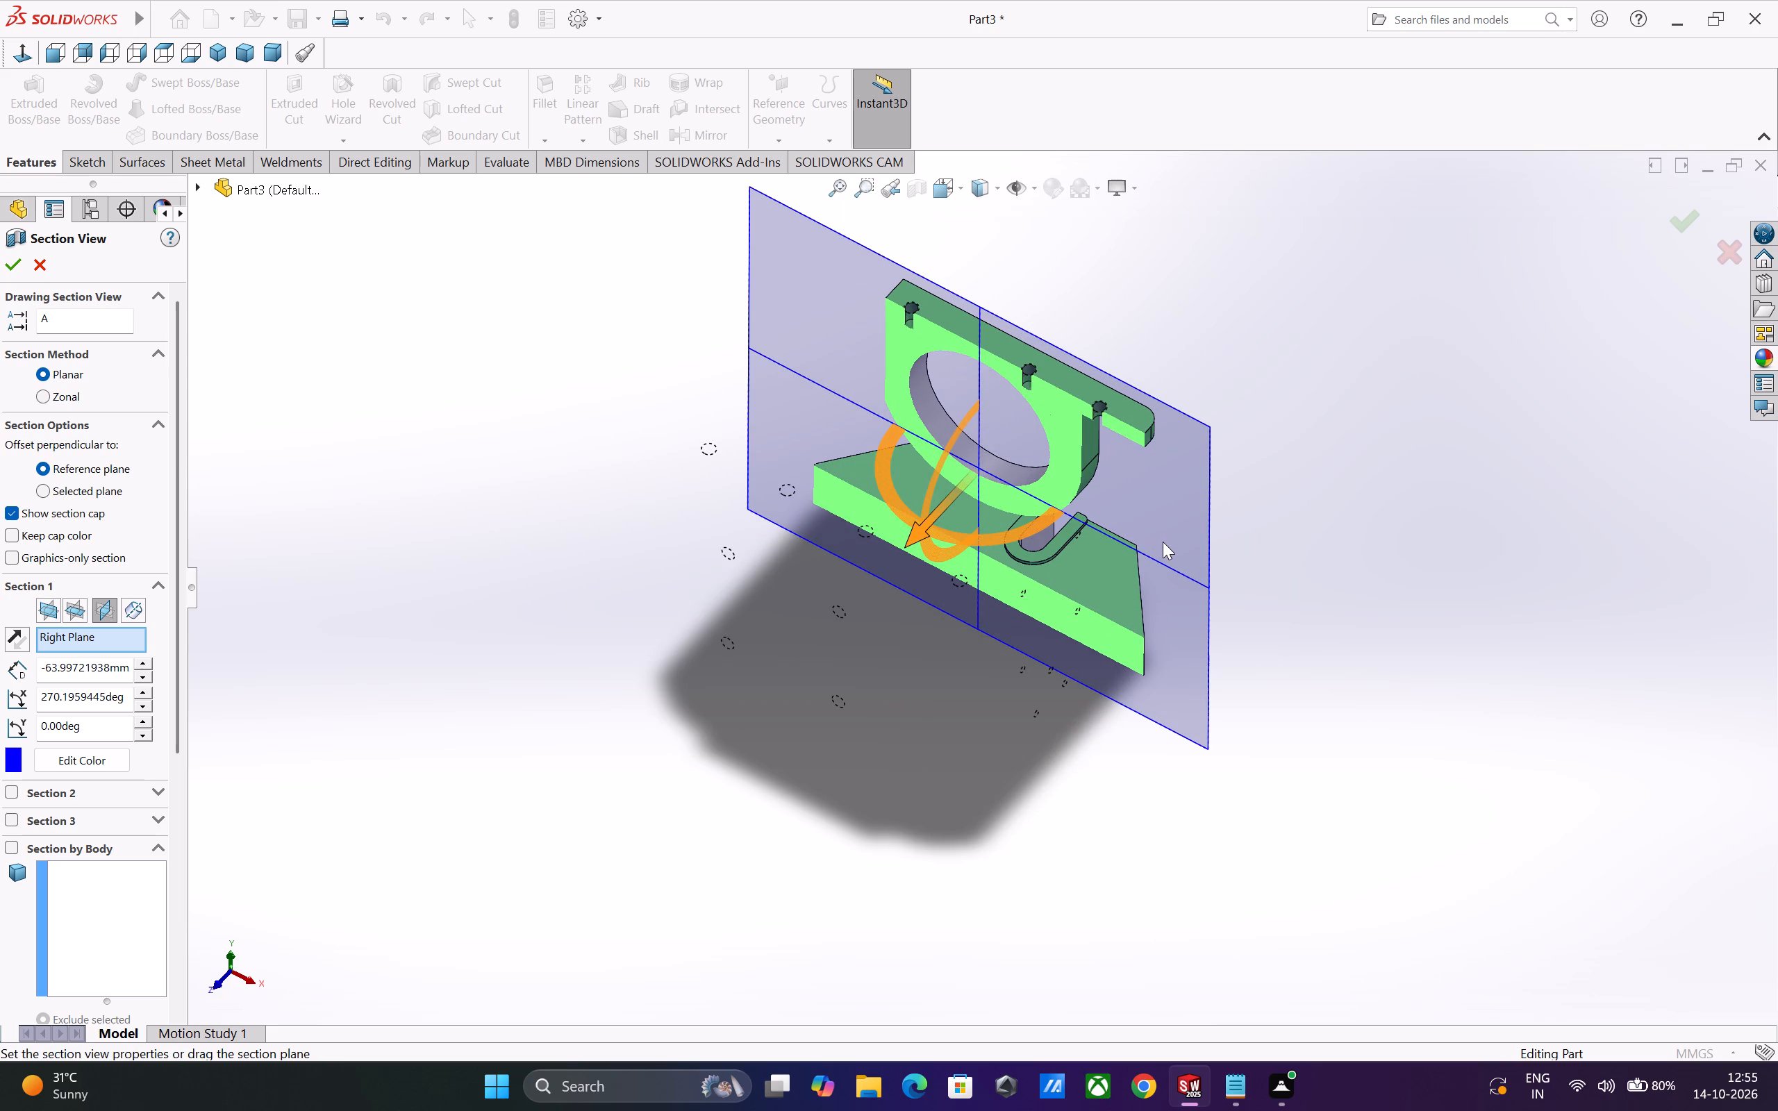
scroll(1106, 499, "up", 1)
scroll(1066, 414, "down", 2)
middle_click_drag(1347, 510, 1361, 736)
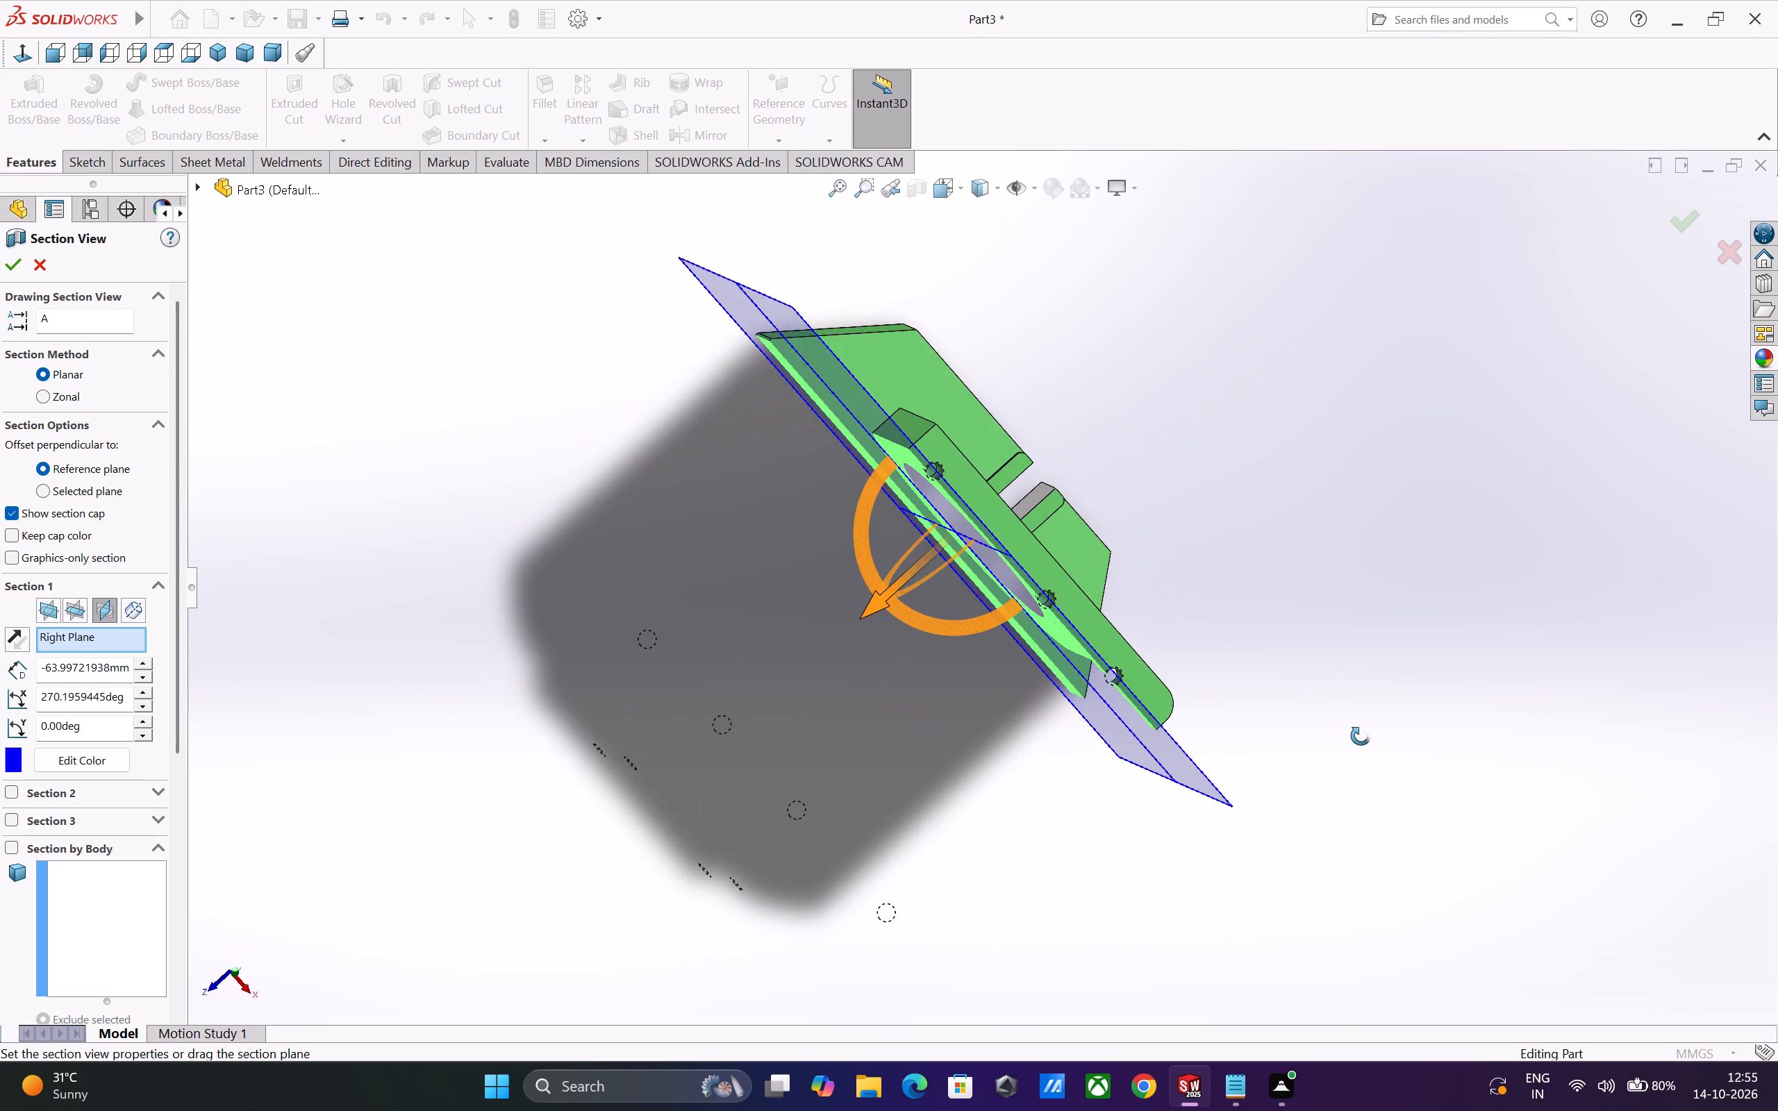
middle_click_drag(1361, 736, 1337, 669)
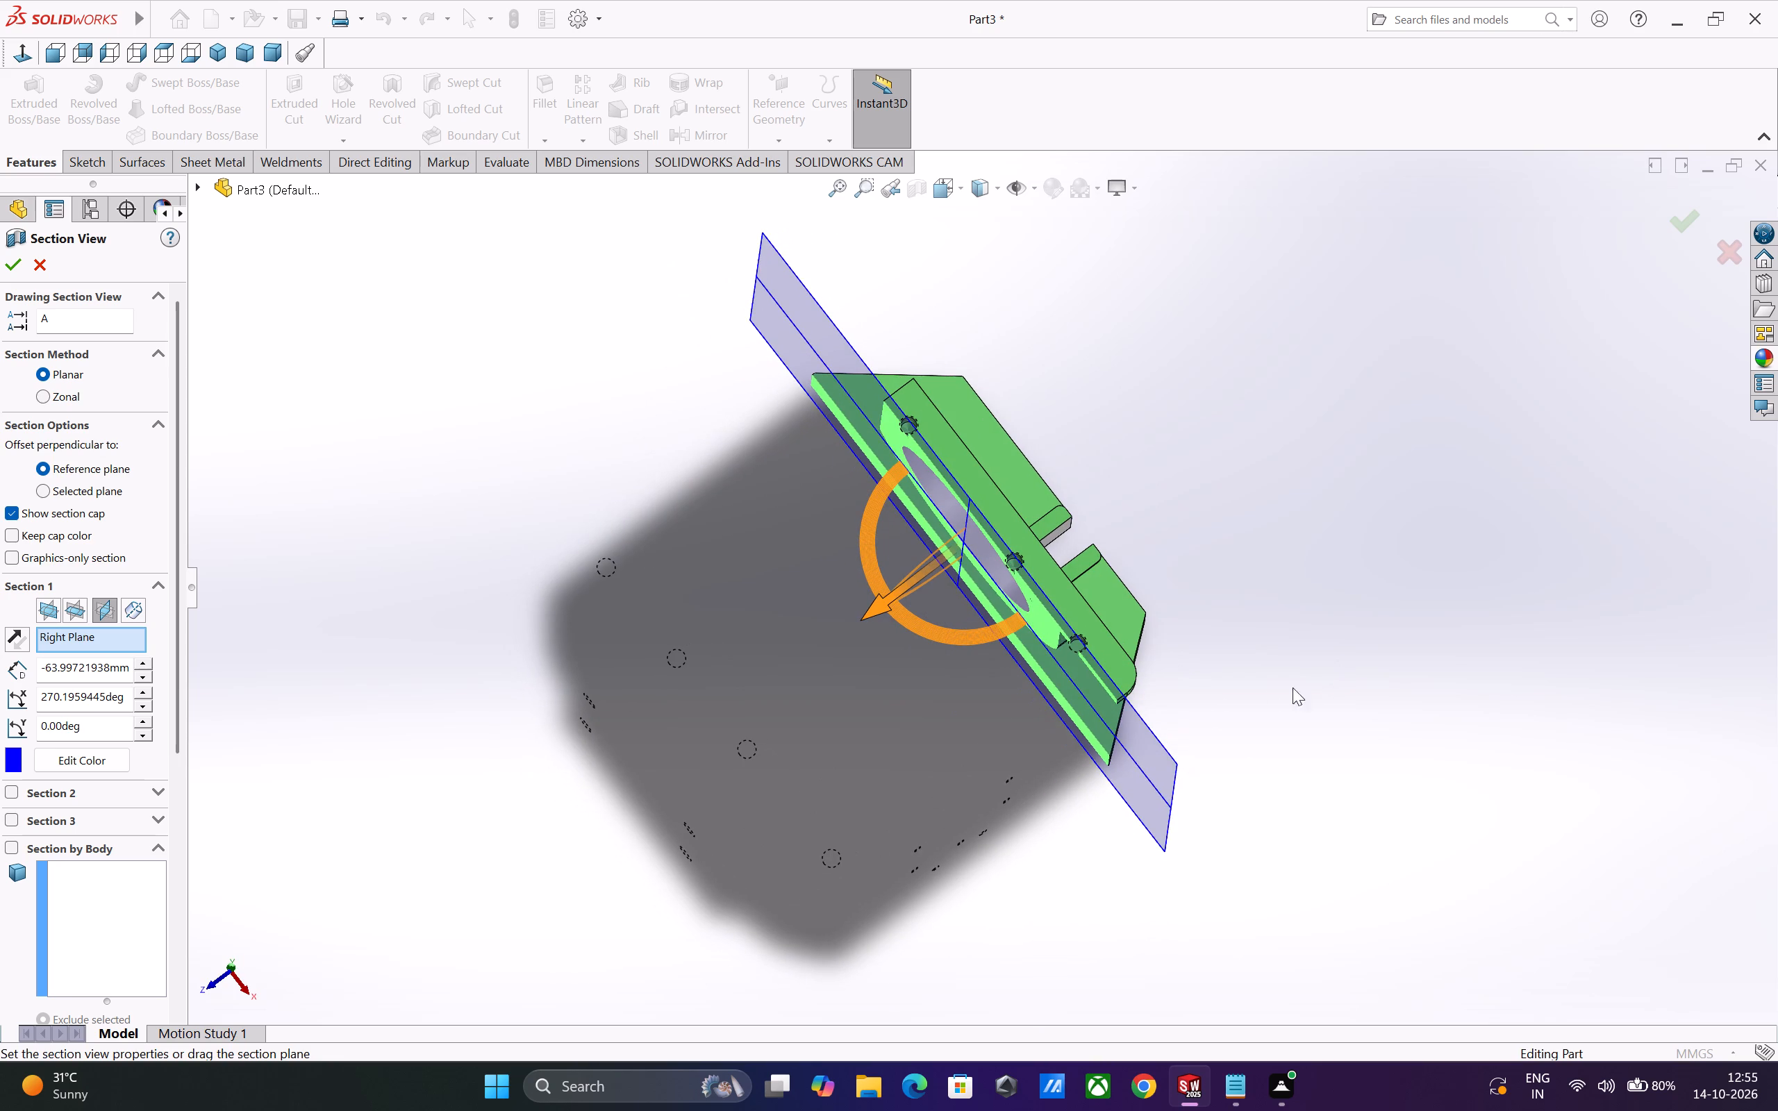
scroll(1143, 683, "up", 2)
scroll(1036, 570, "down", 2)
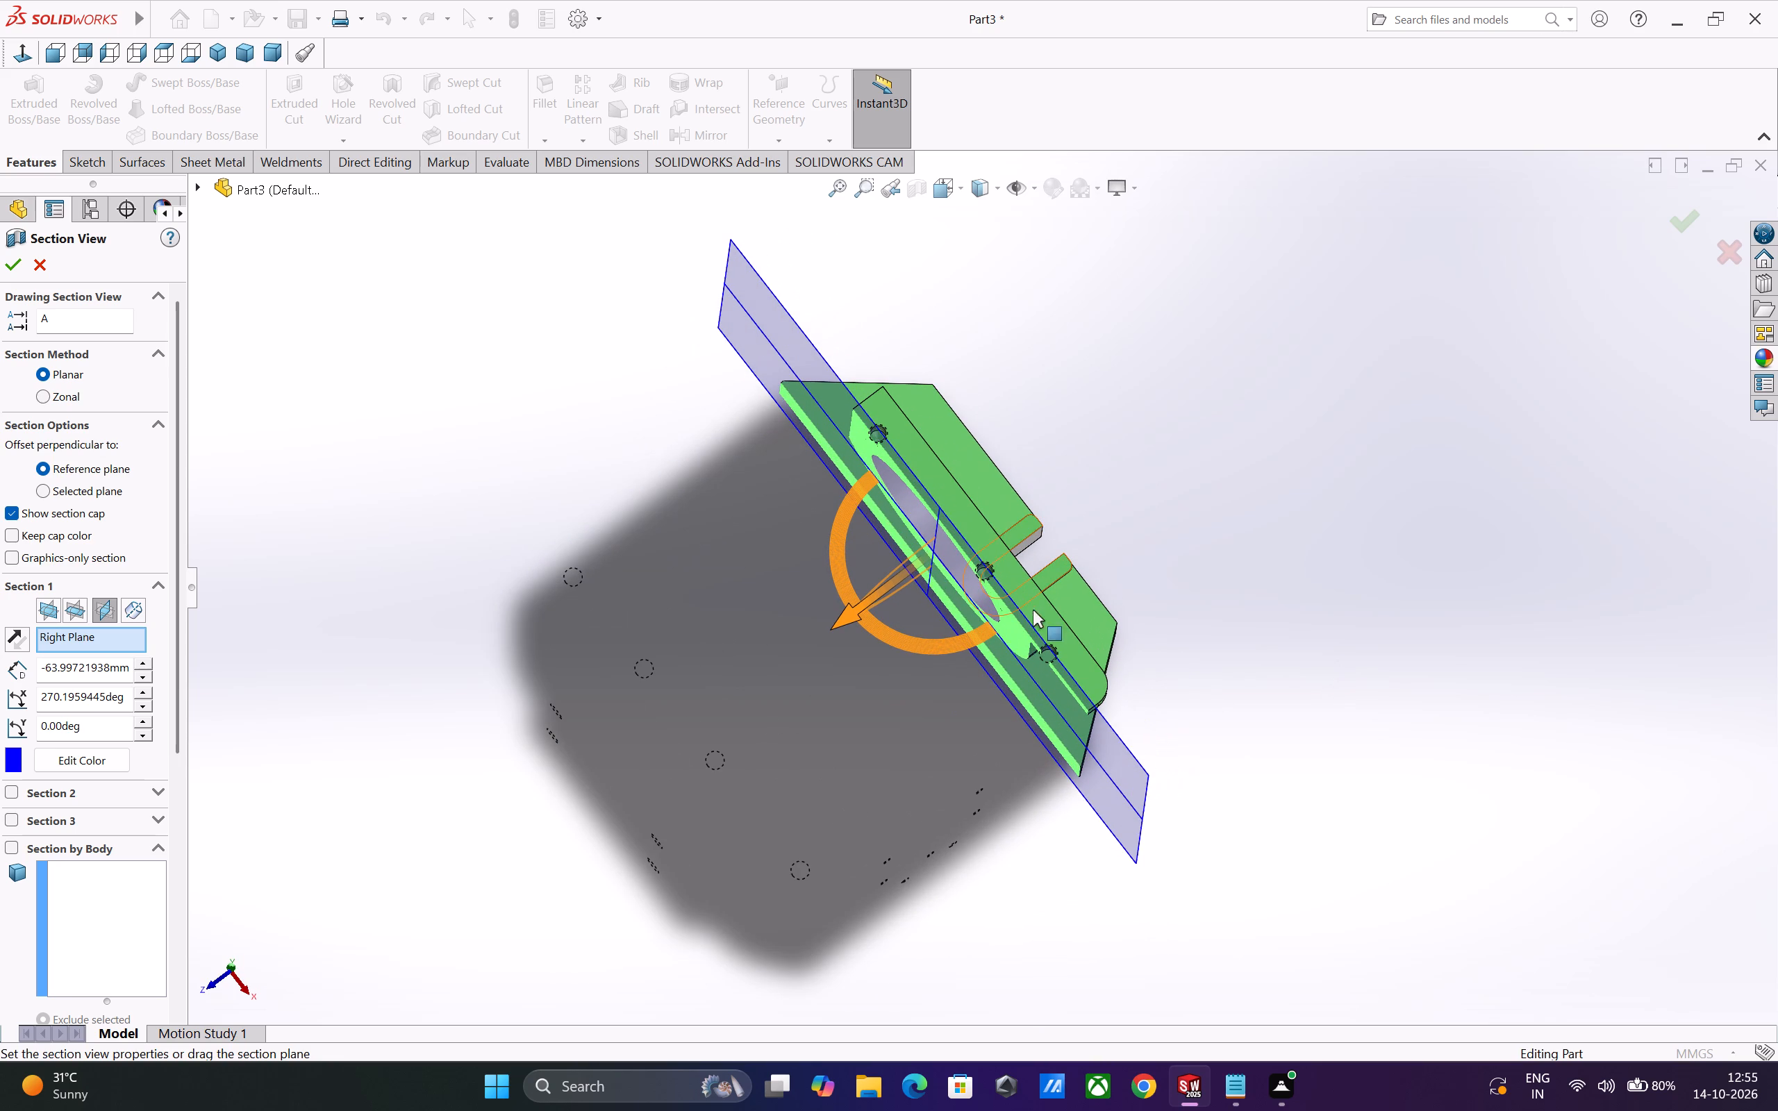
left_click(44, 266)
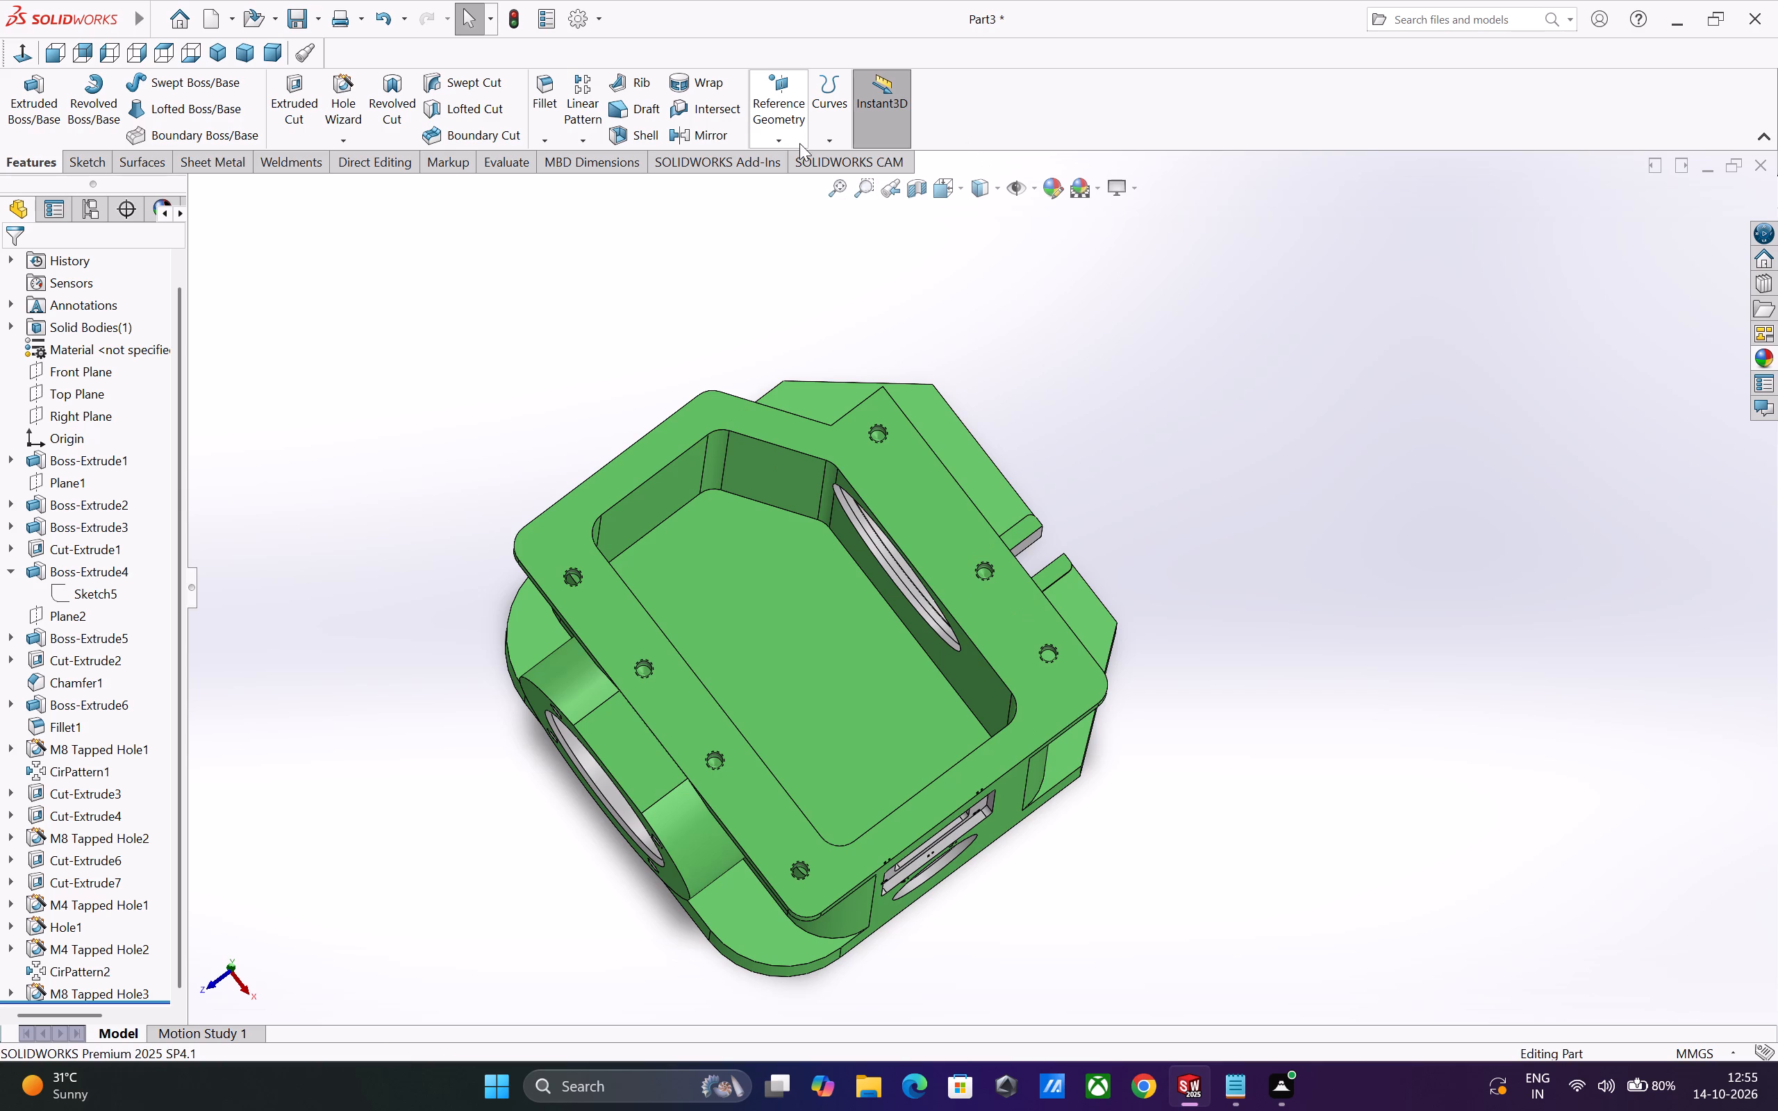
Create a reference plane offset 7 mm from the Right Plane, with the offset direction flipped.
left_click(772, 140)
left_click(792, 167)
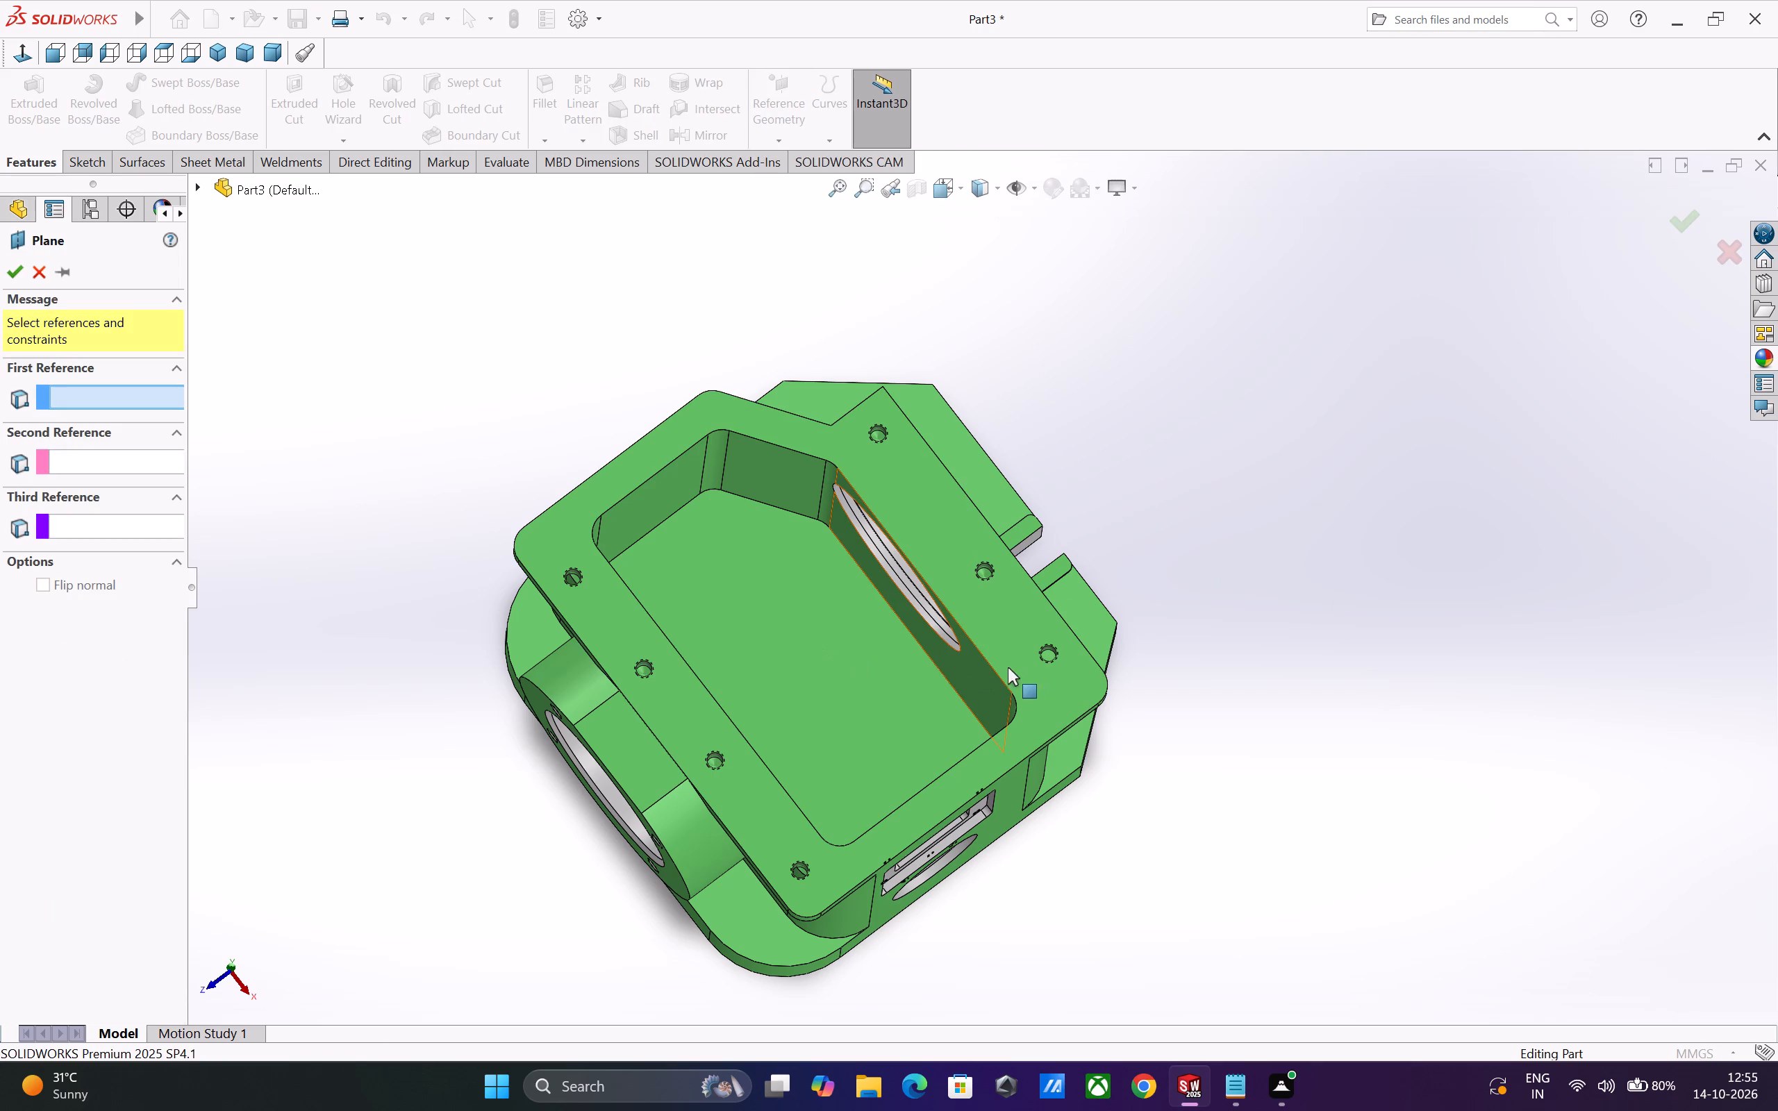
left_click(203, 185)
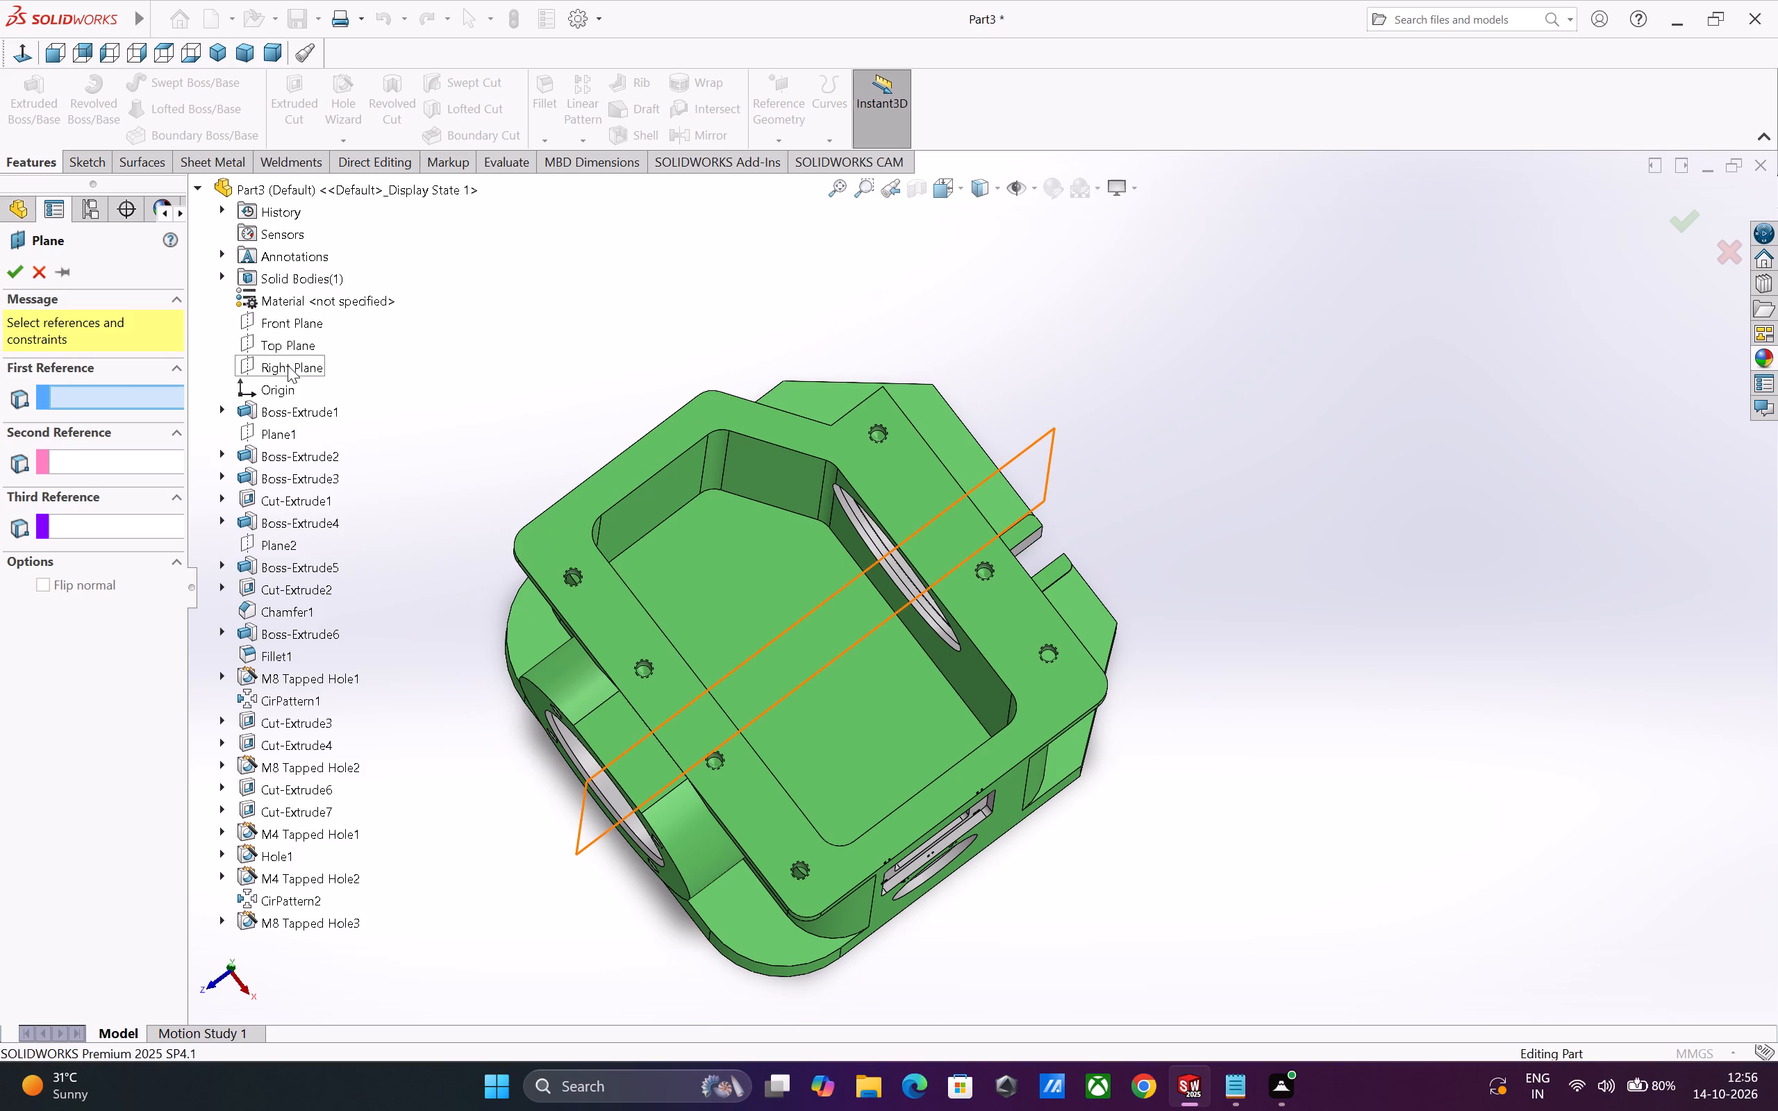
left_click(288, 365)
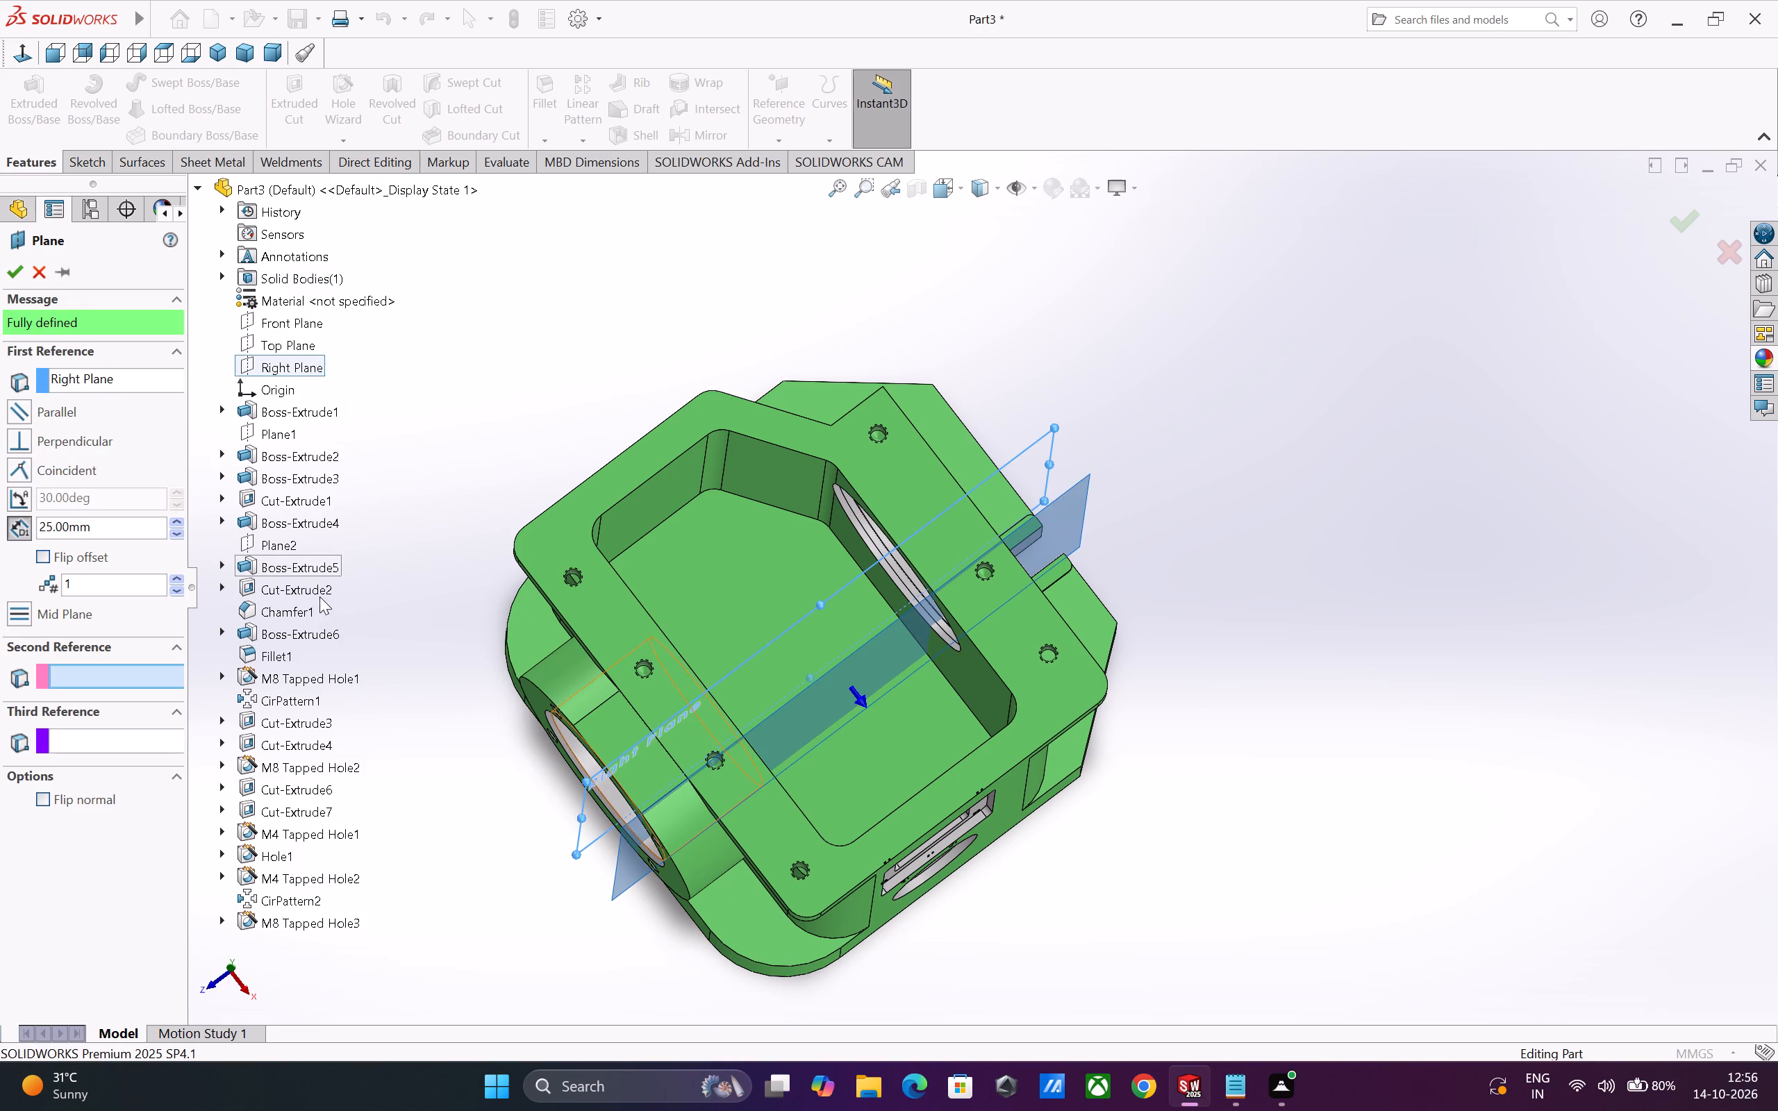
left_click(45, 557)
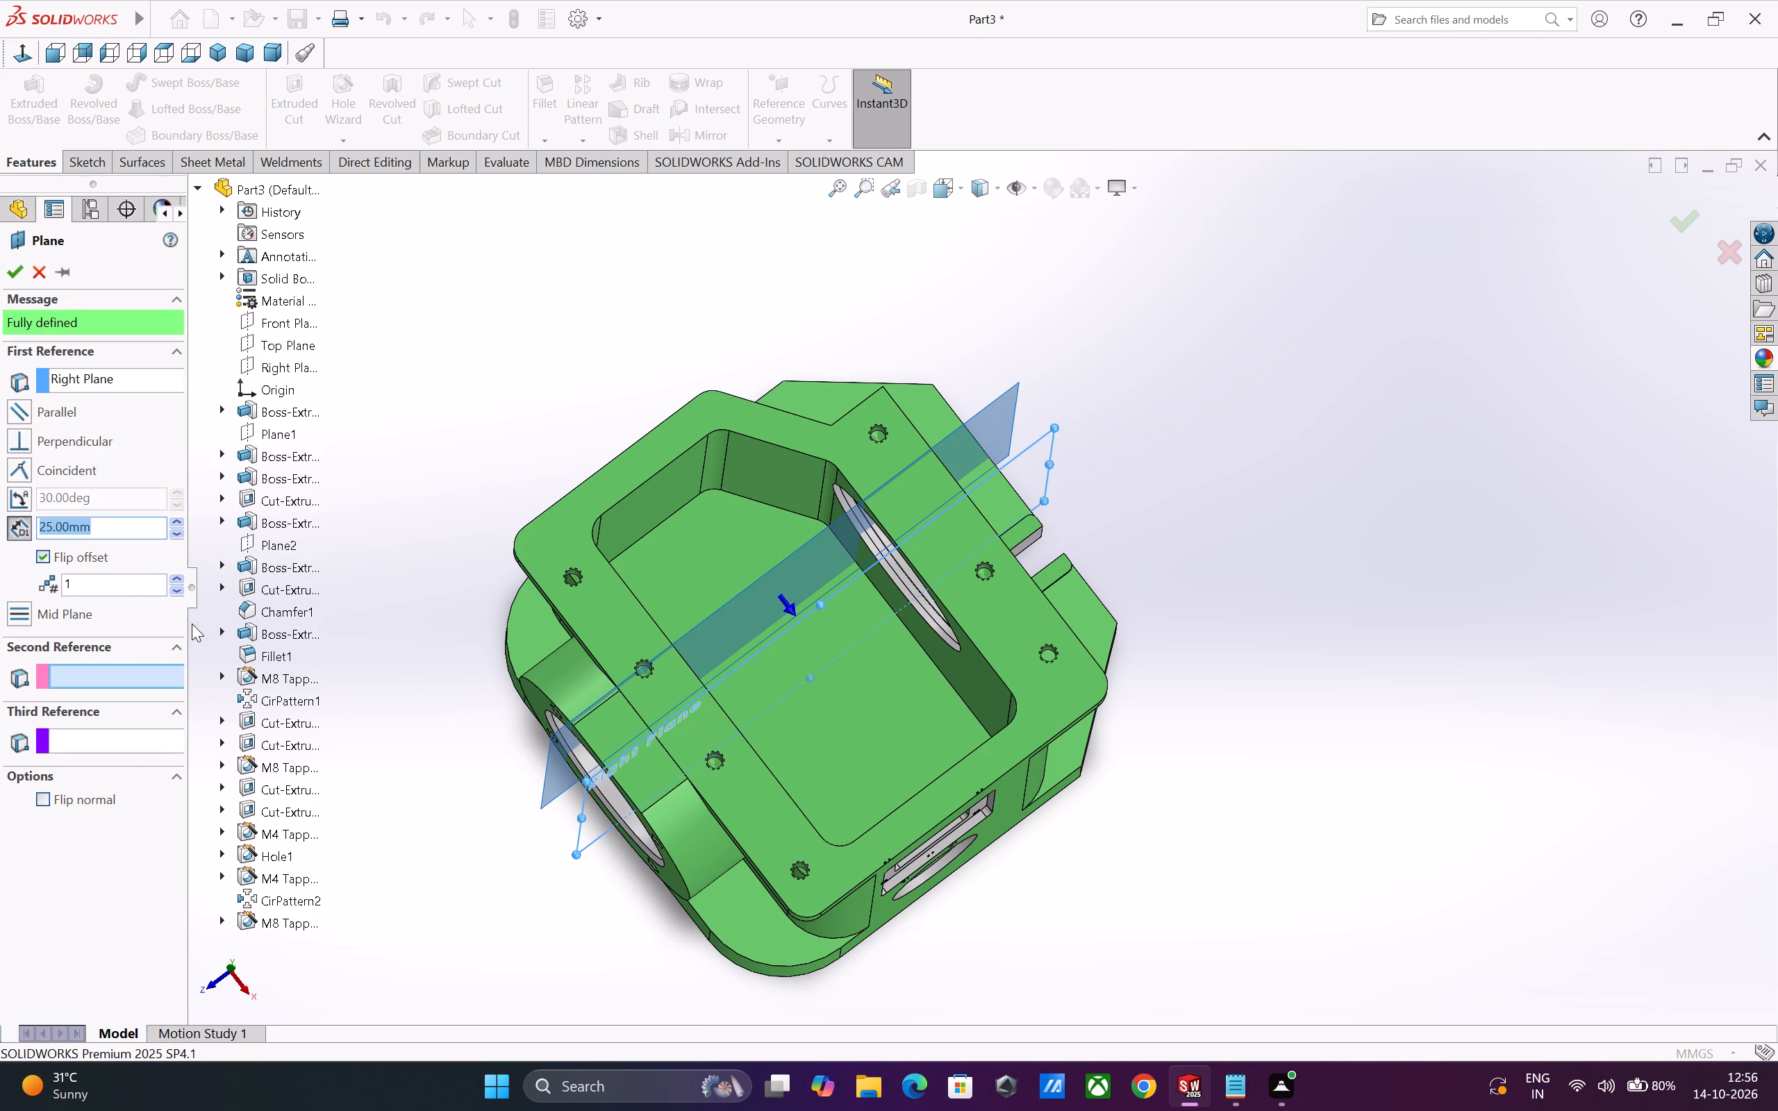
double_click(92, 535)
key("7")
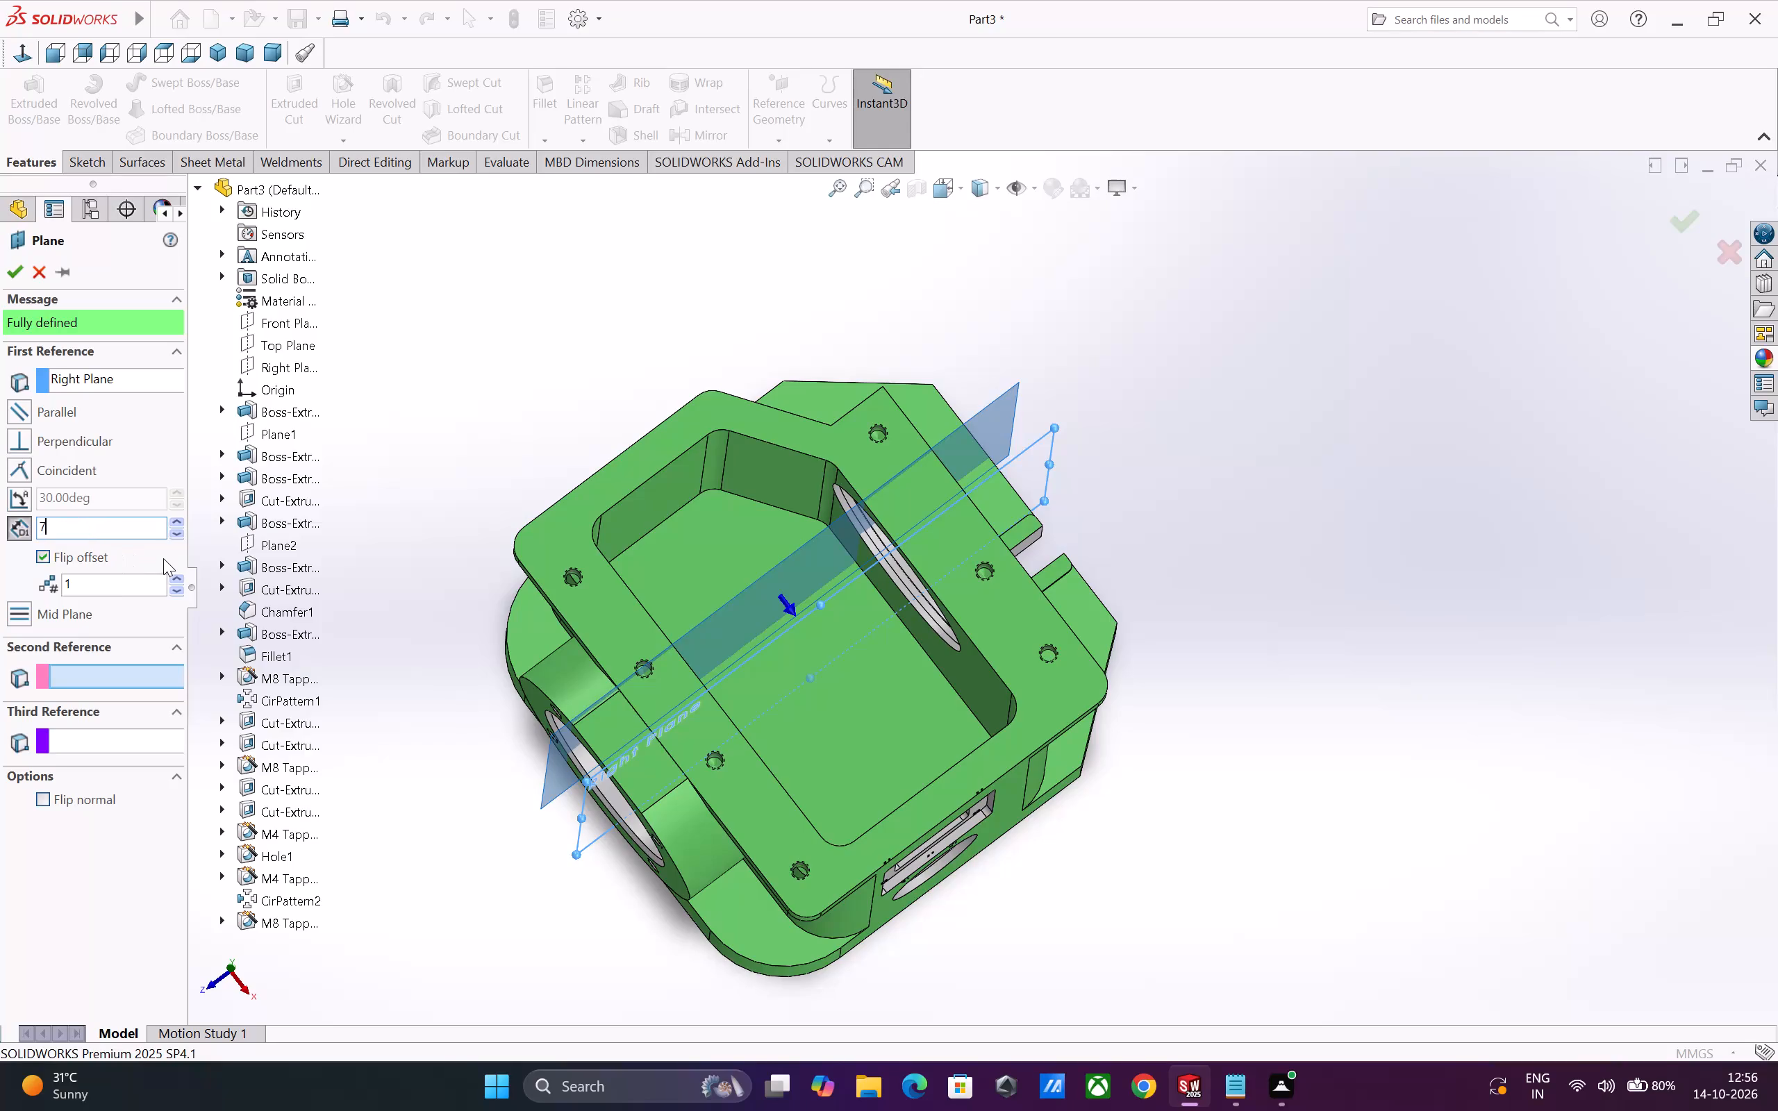
key("Return")
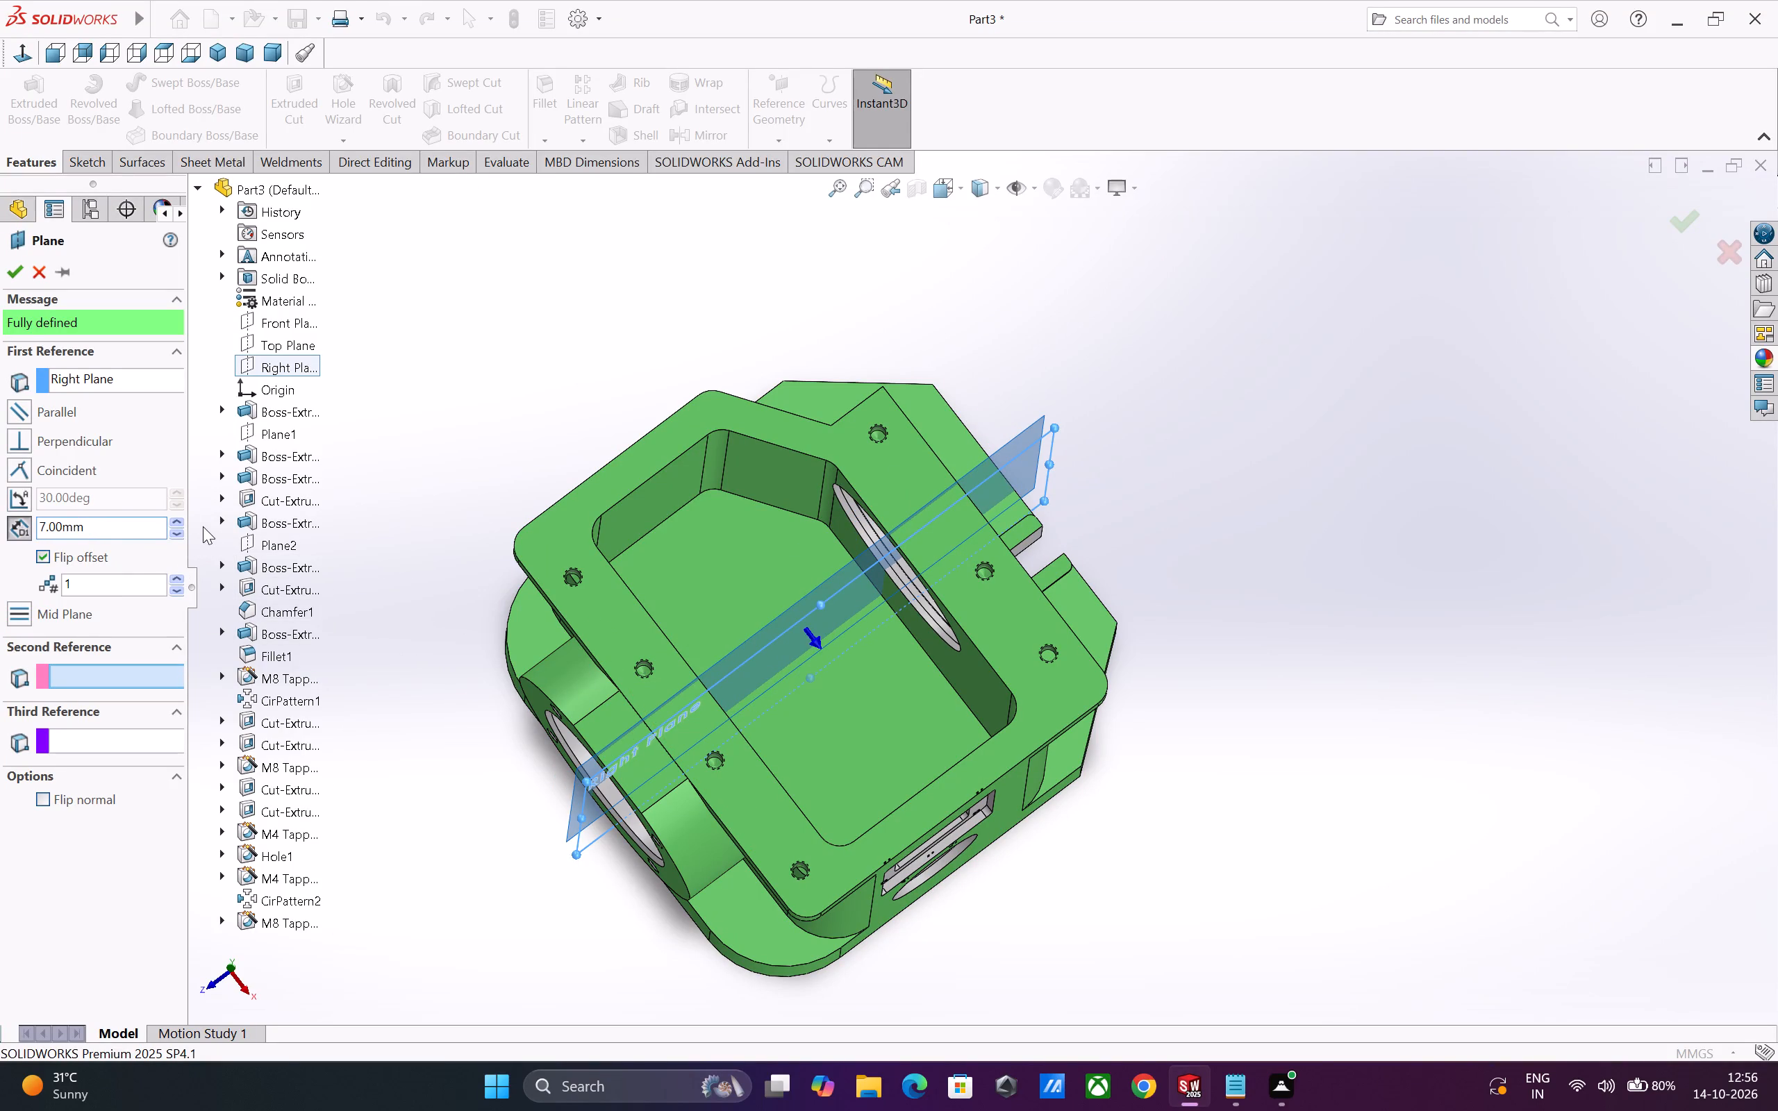
left_click(19, 270)
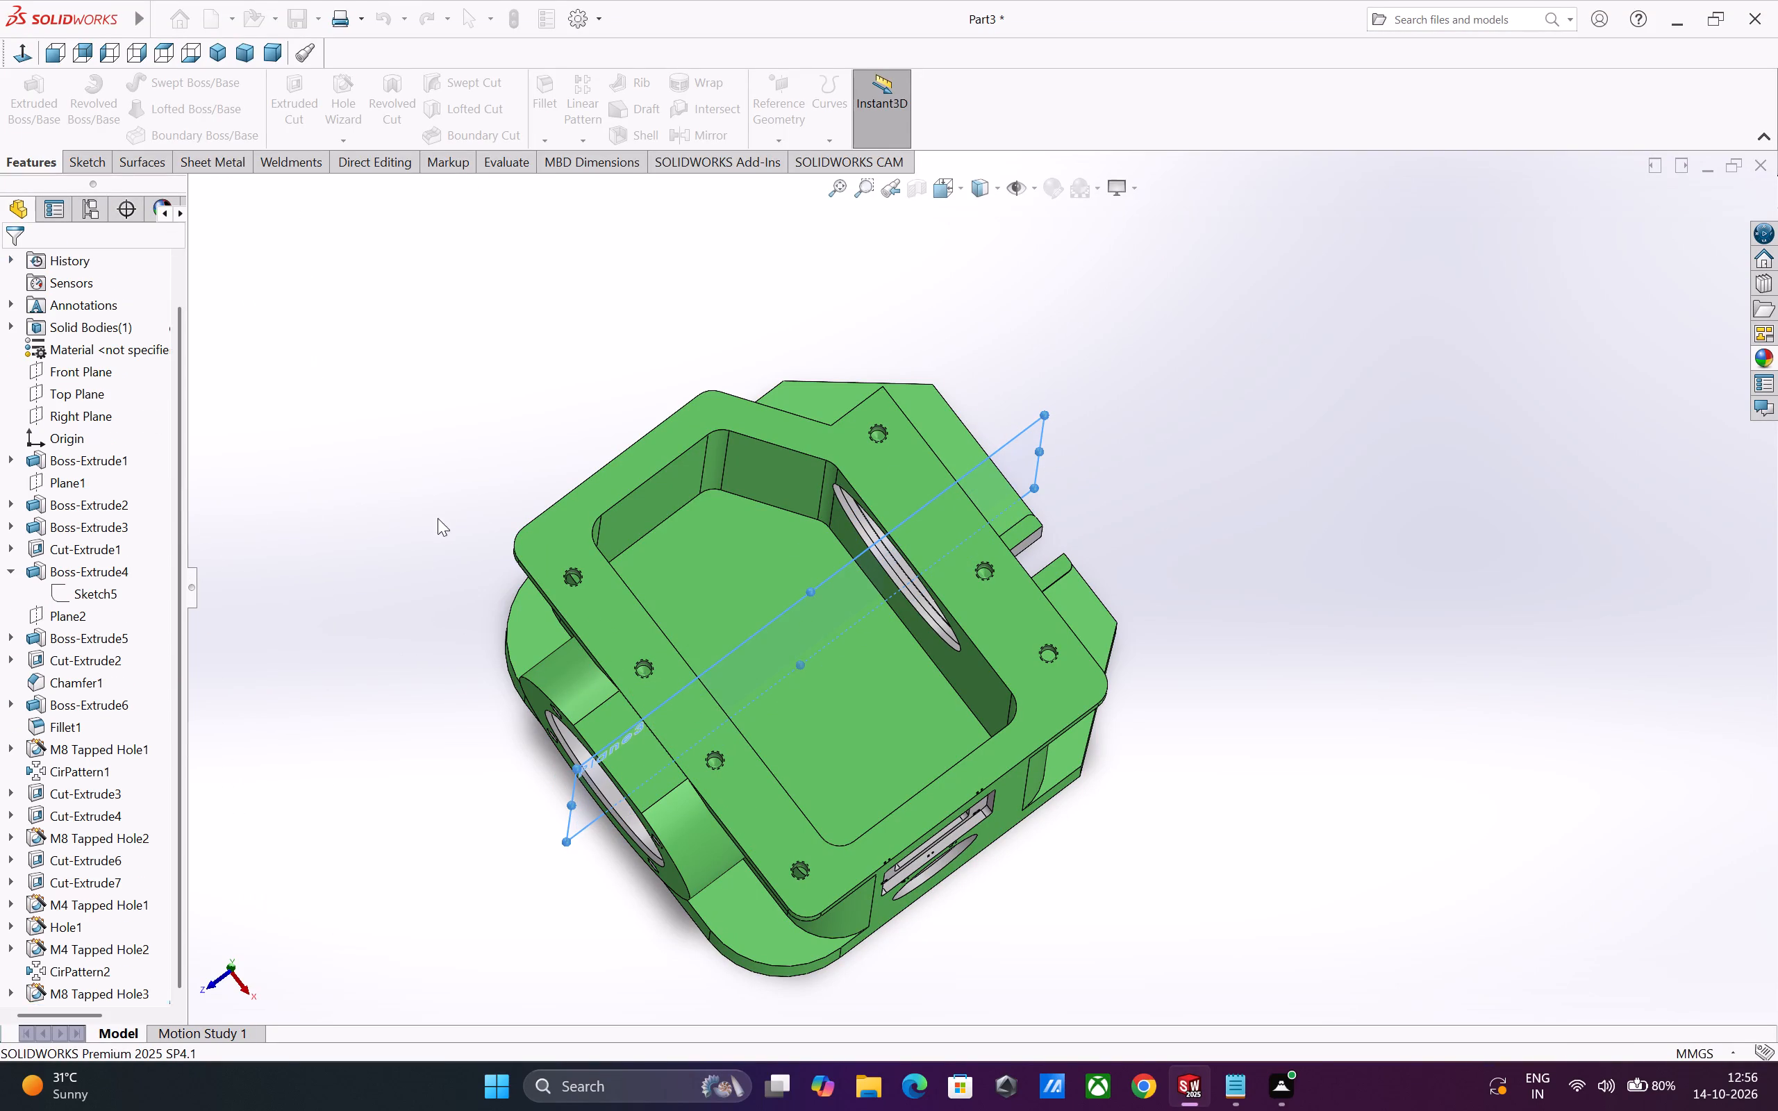
On the new plane, sketch a vertical line about 45 mm long from the base's outer top corner to the underside of the larger round boss.
left_click(70, 158)
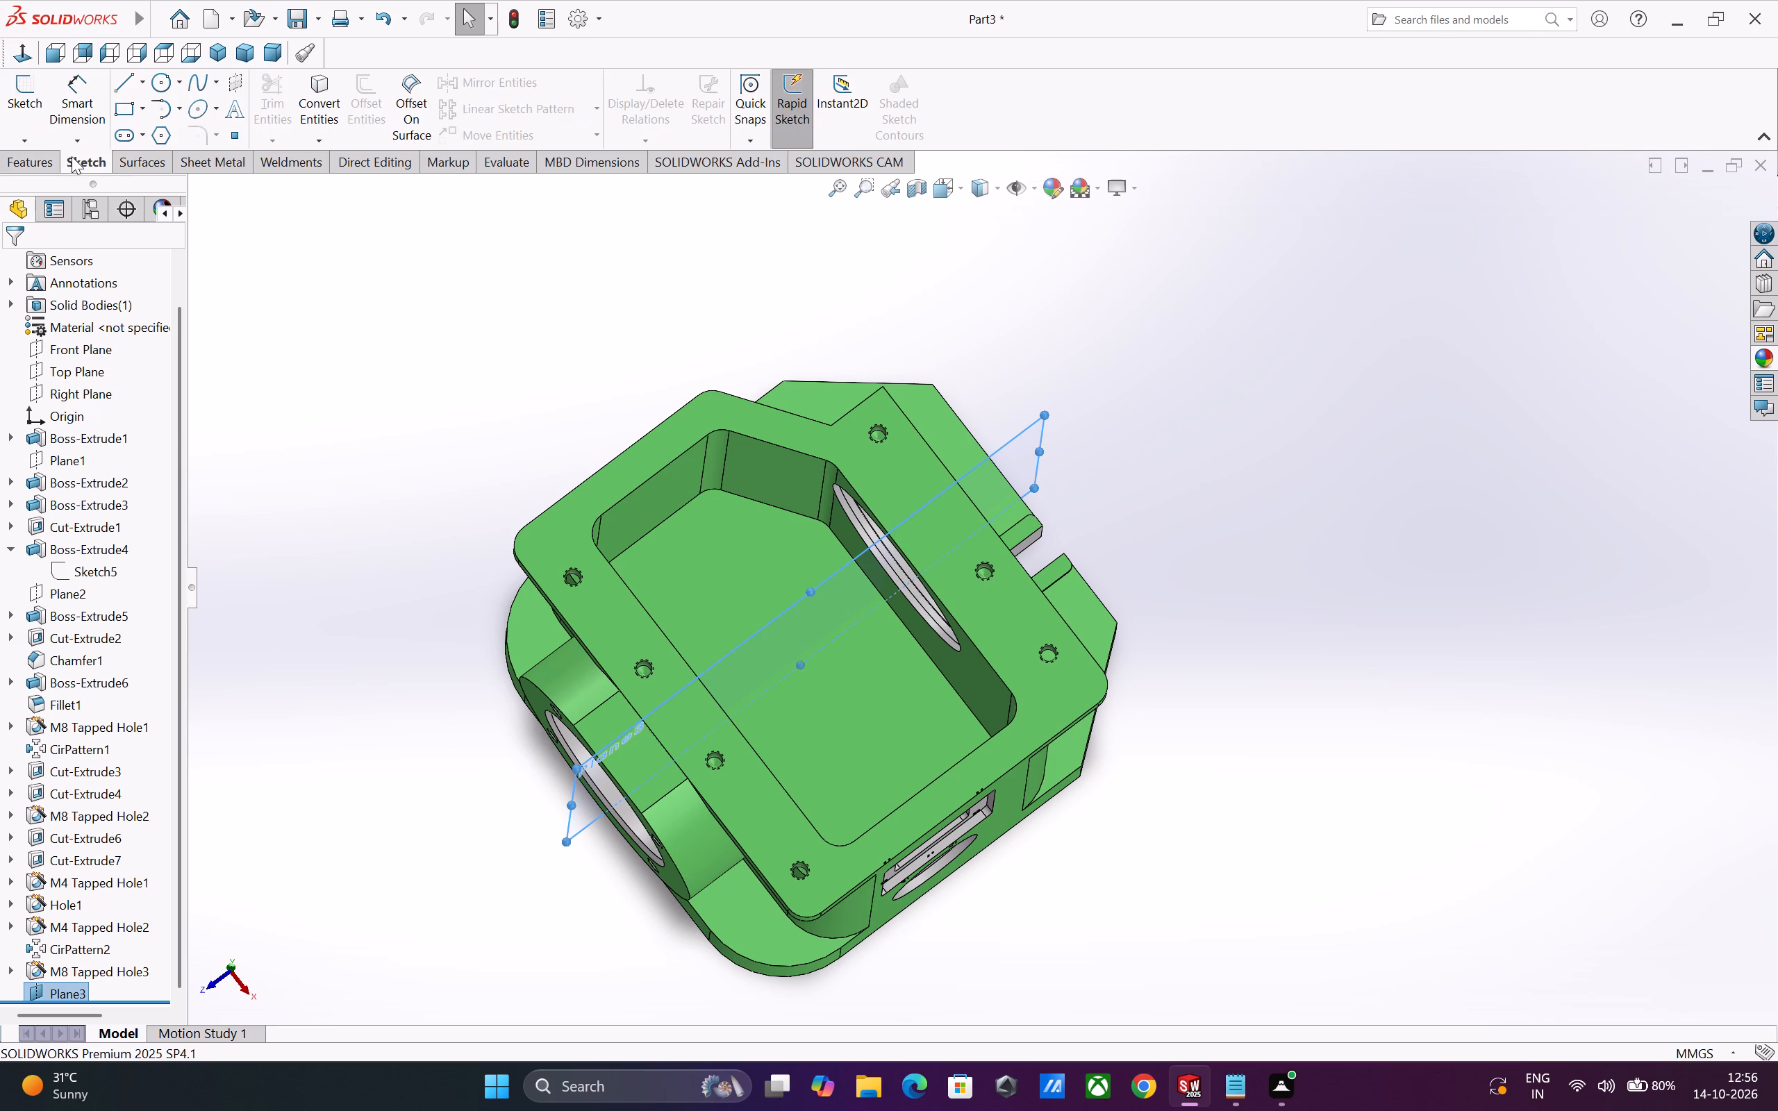
left_click(38, 109)
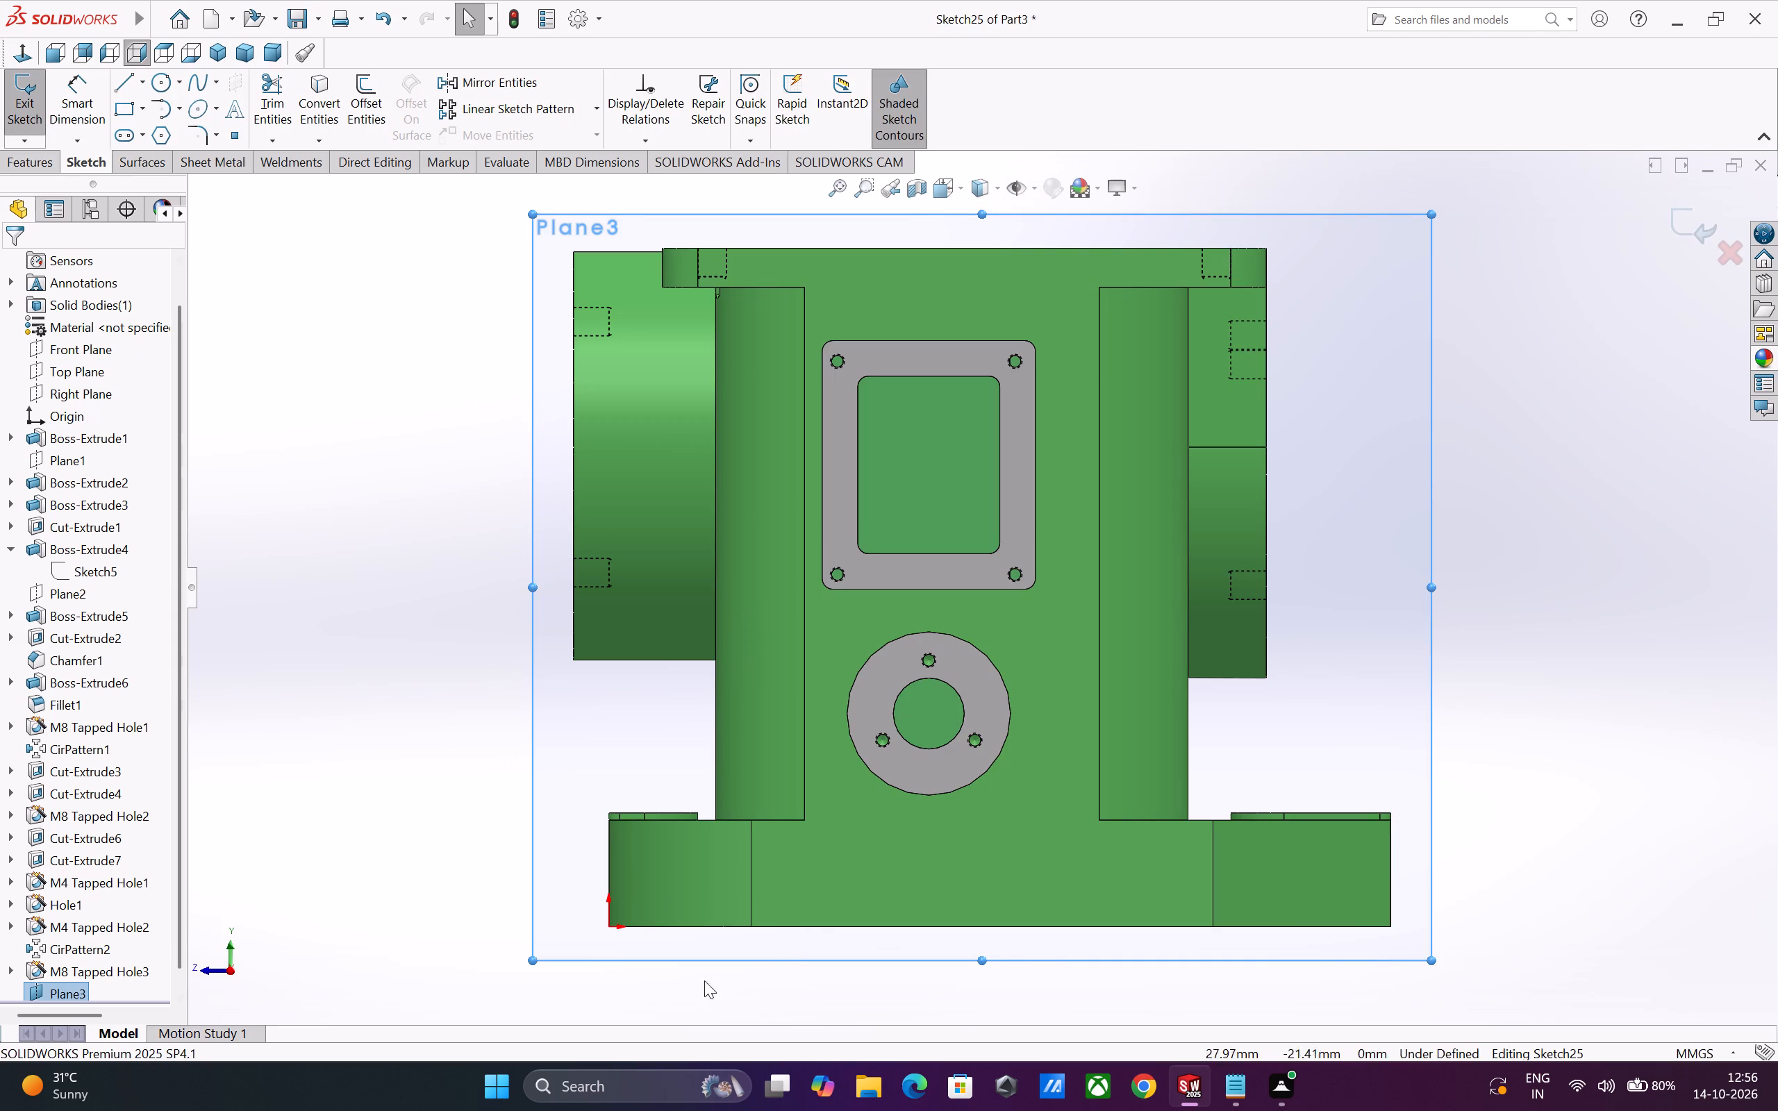
left_click(124, 84)
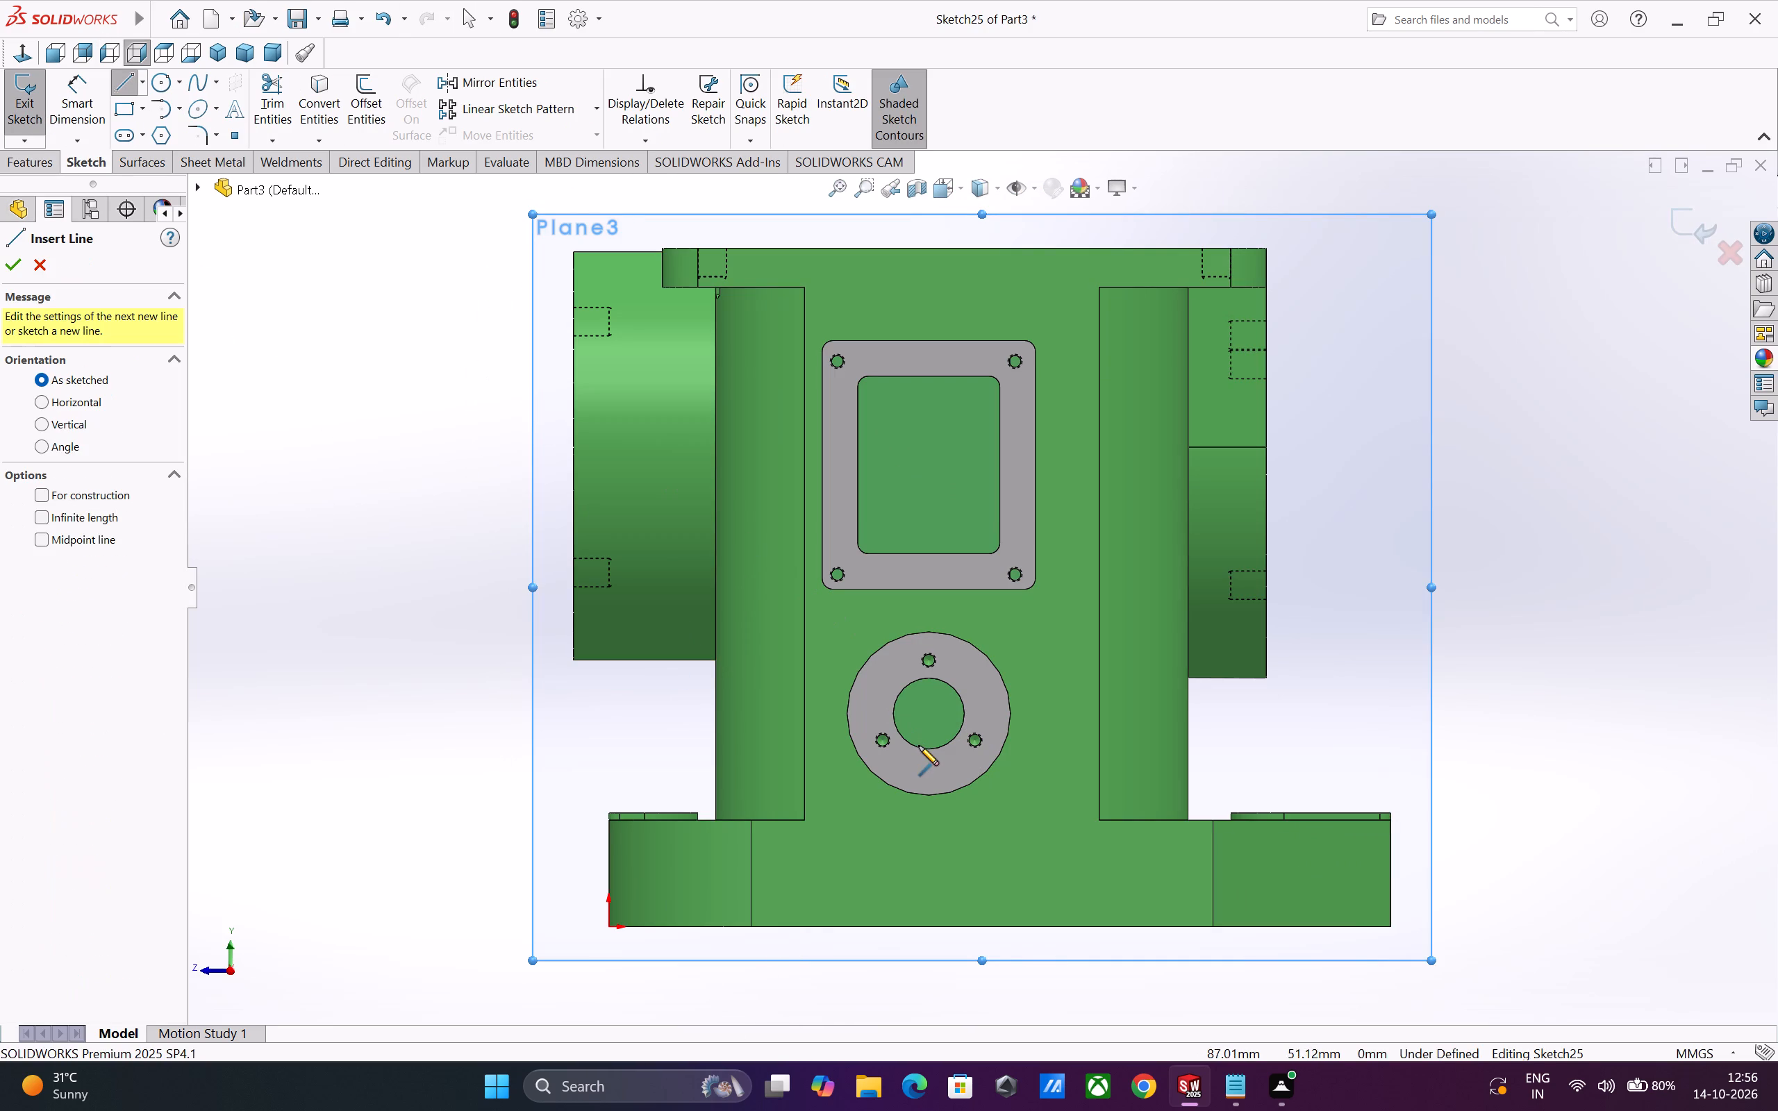
scroll(607, 847, "down", 2)
scroll(654, 780, "down", 2)
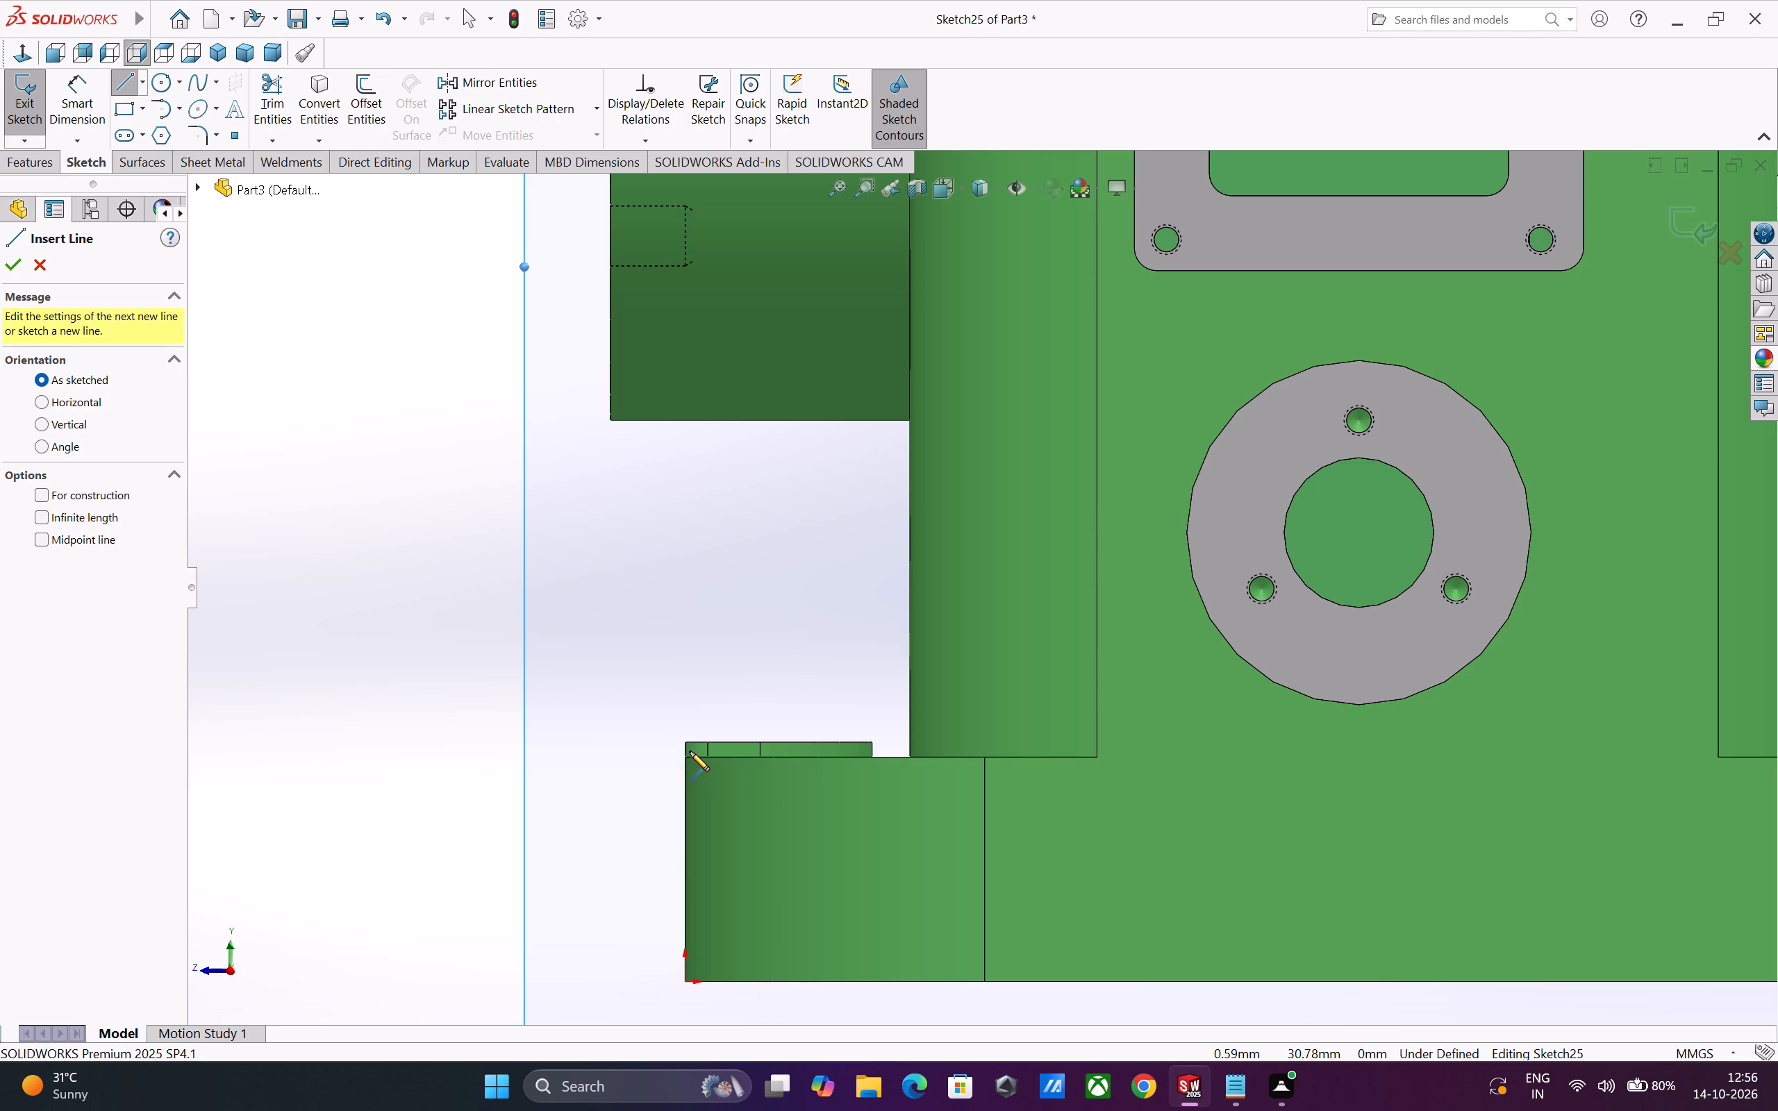
left_click(685, 757)
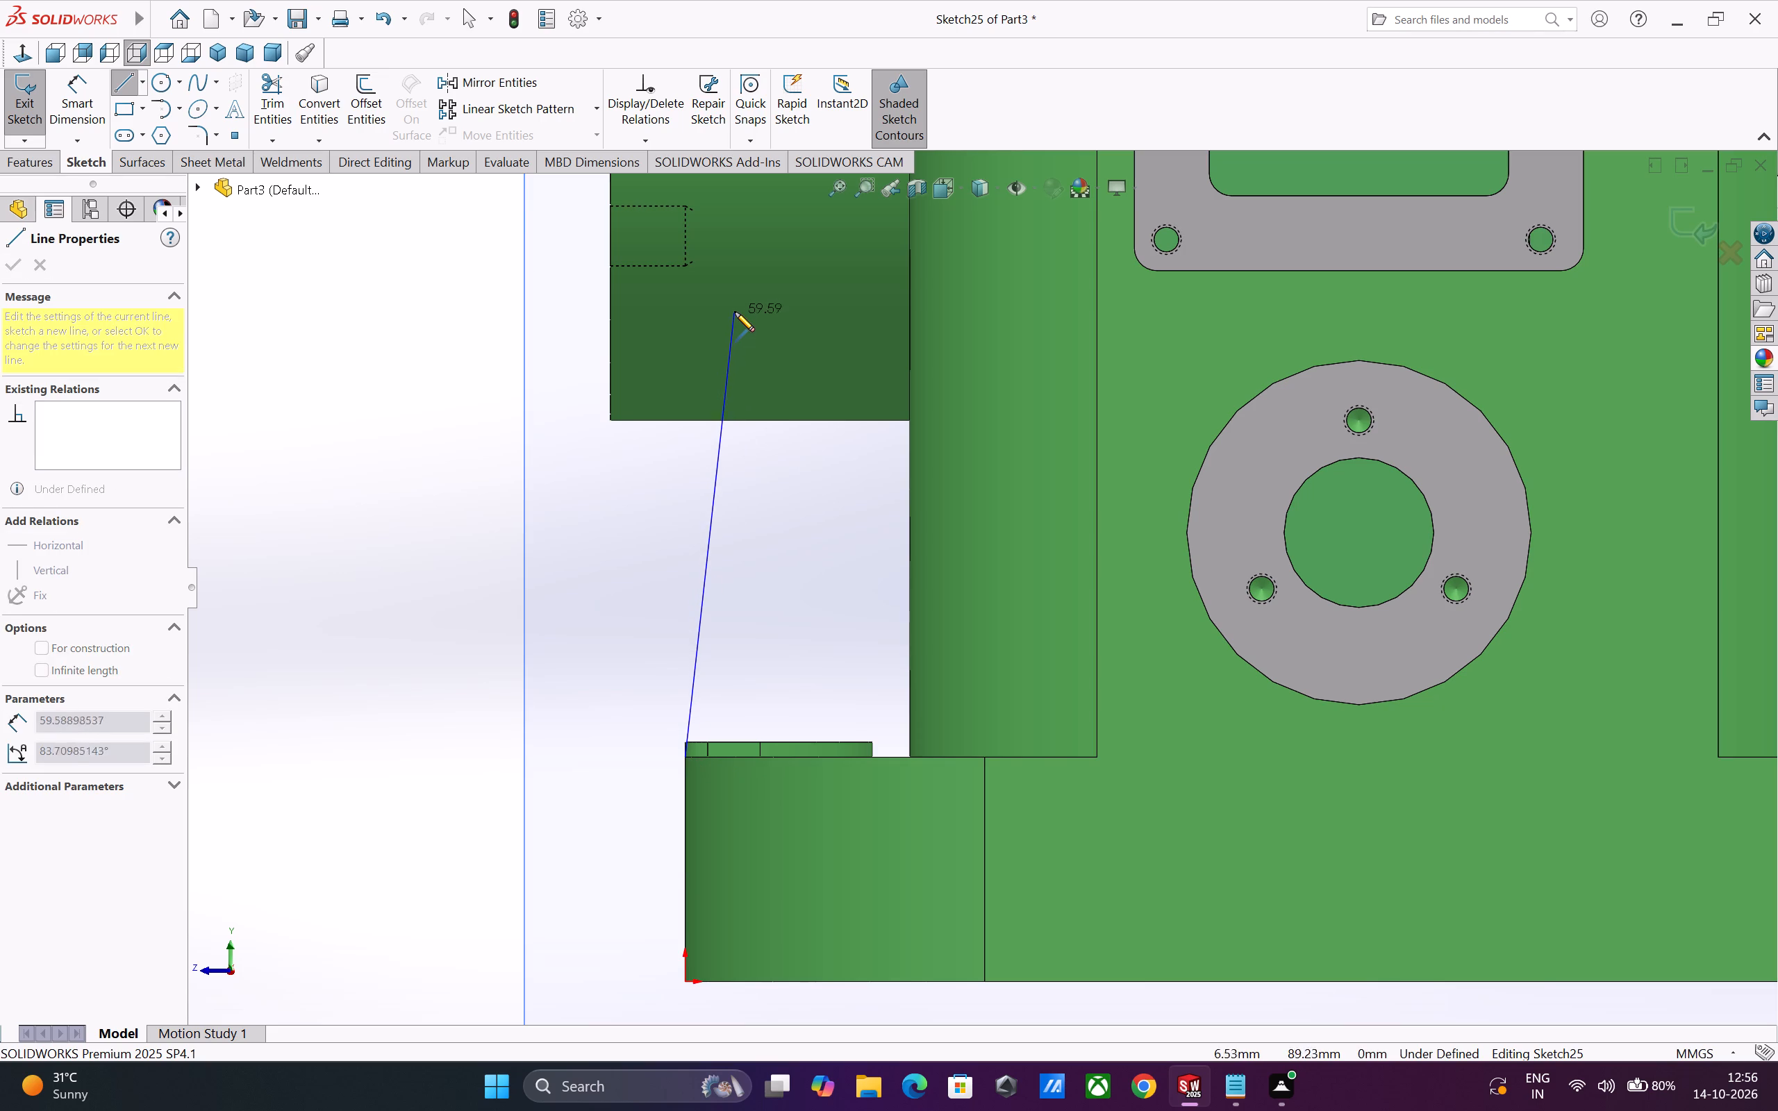
left_click(686, 421)
key("Escape")
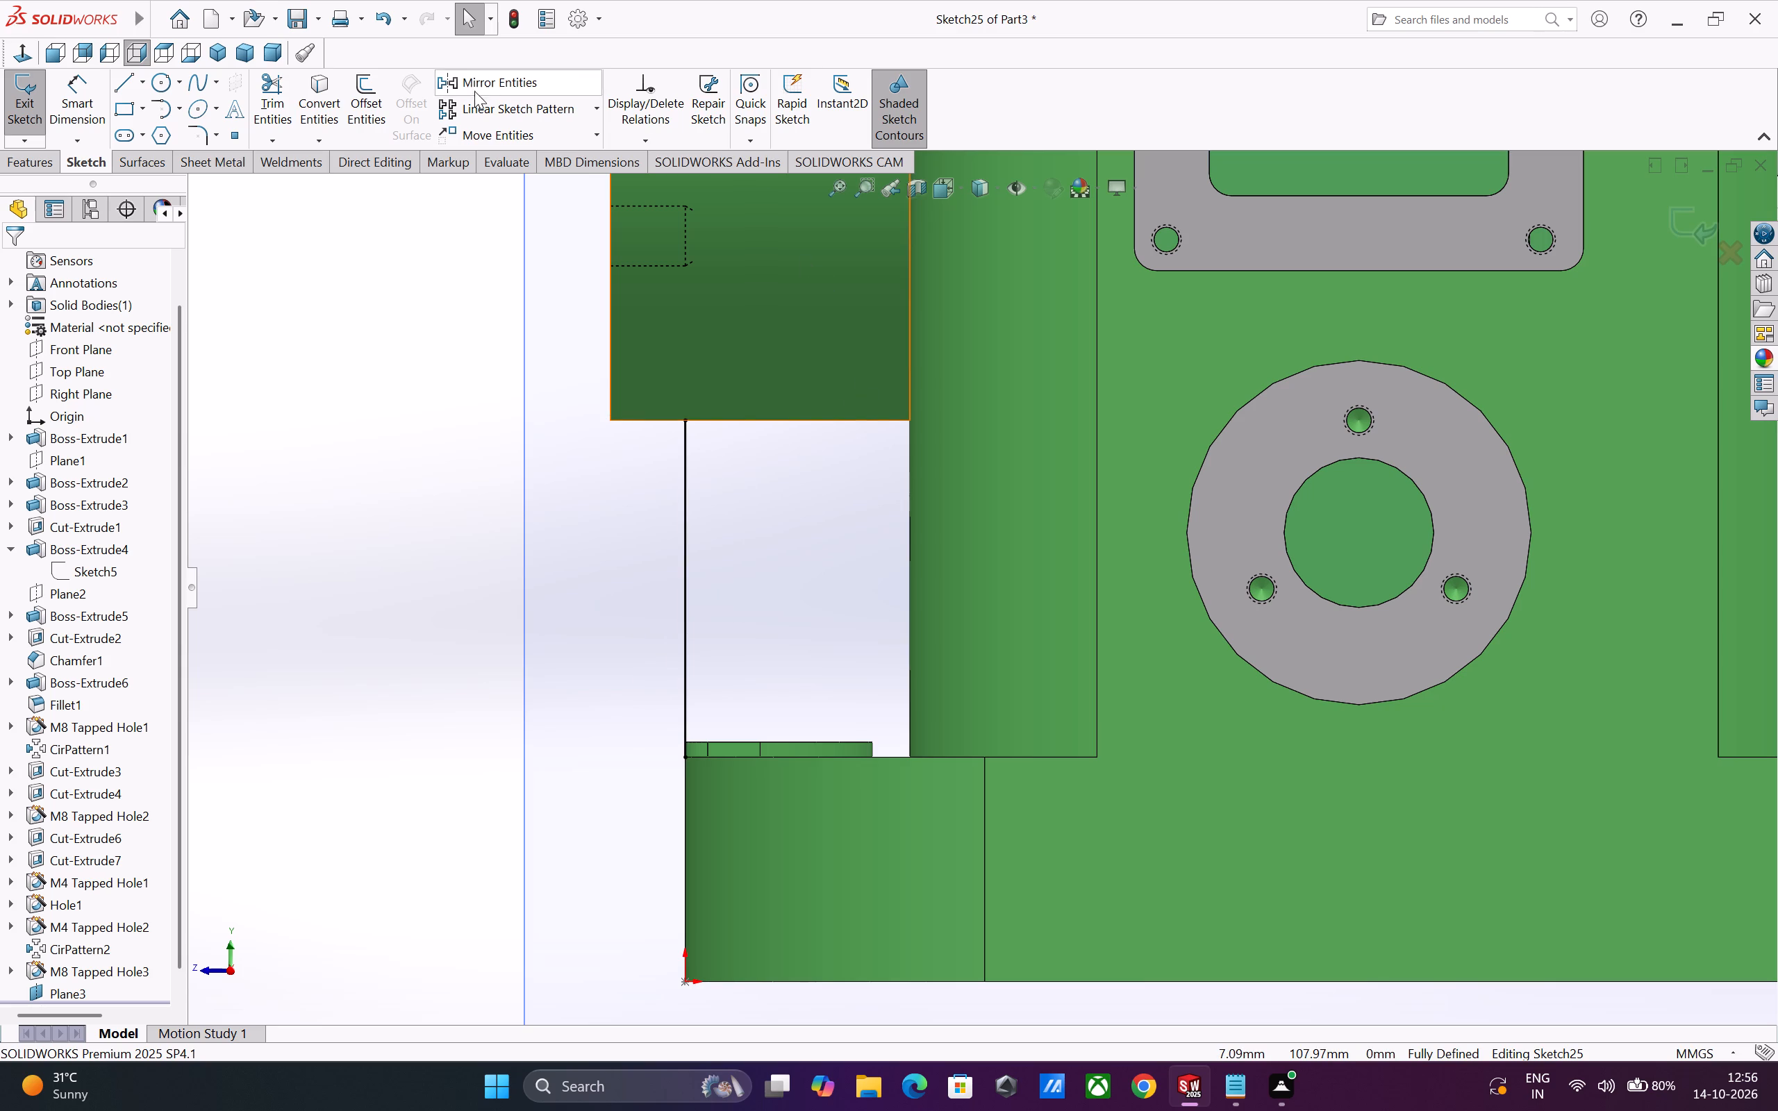
Create a 10 mm thick rib from the line, thickened on both sides and filling towards the housing wall.
left_click(40, 166)
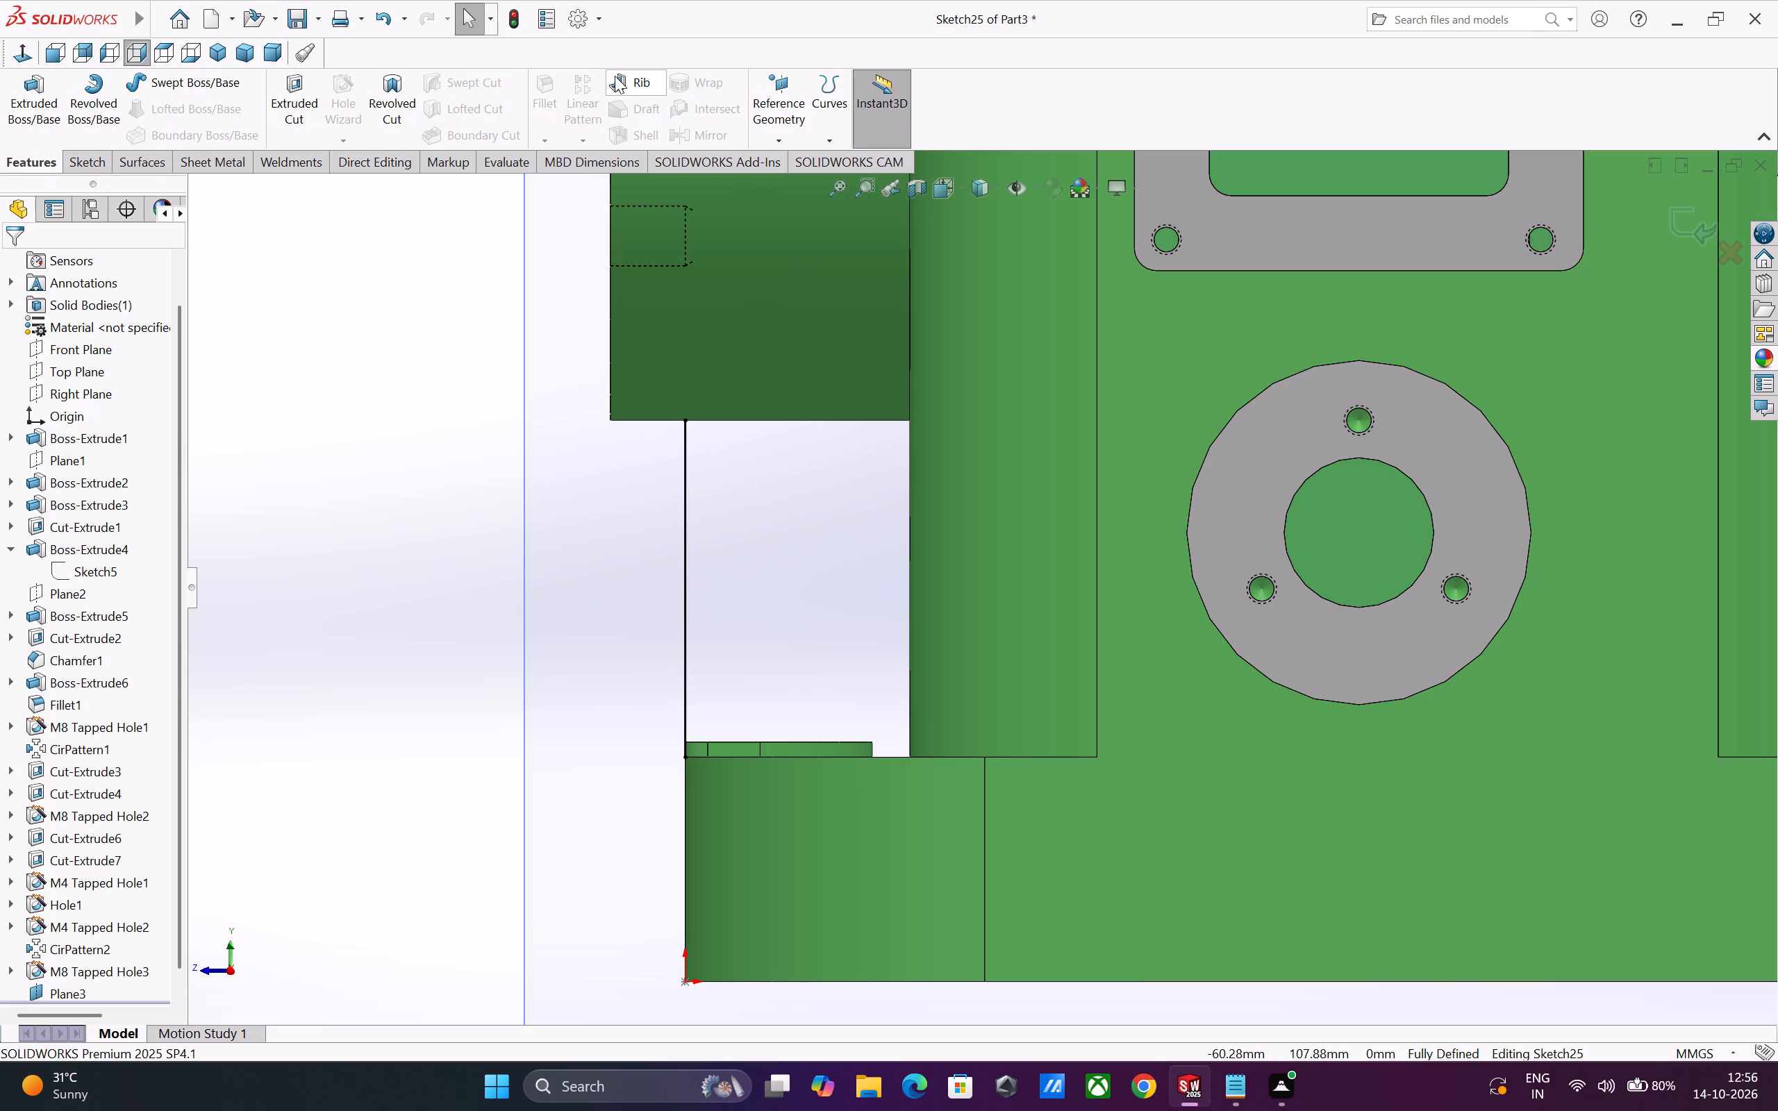
left_click(615, 76)
scroll(625, 578, "up", 1)
middle_click_drag(625, 578, 702, 617)
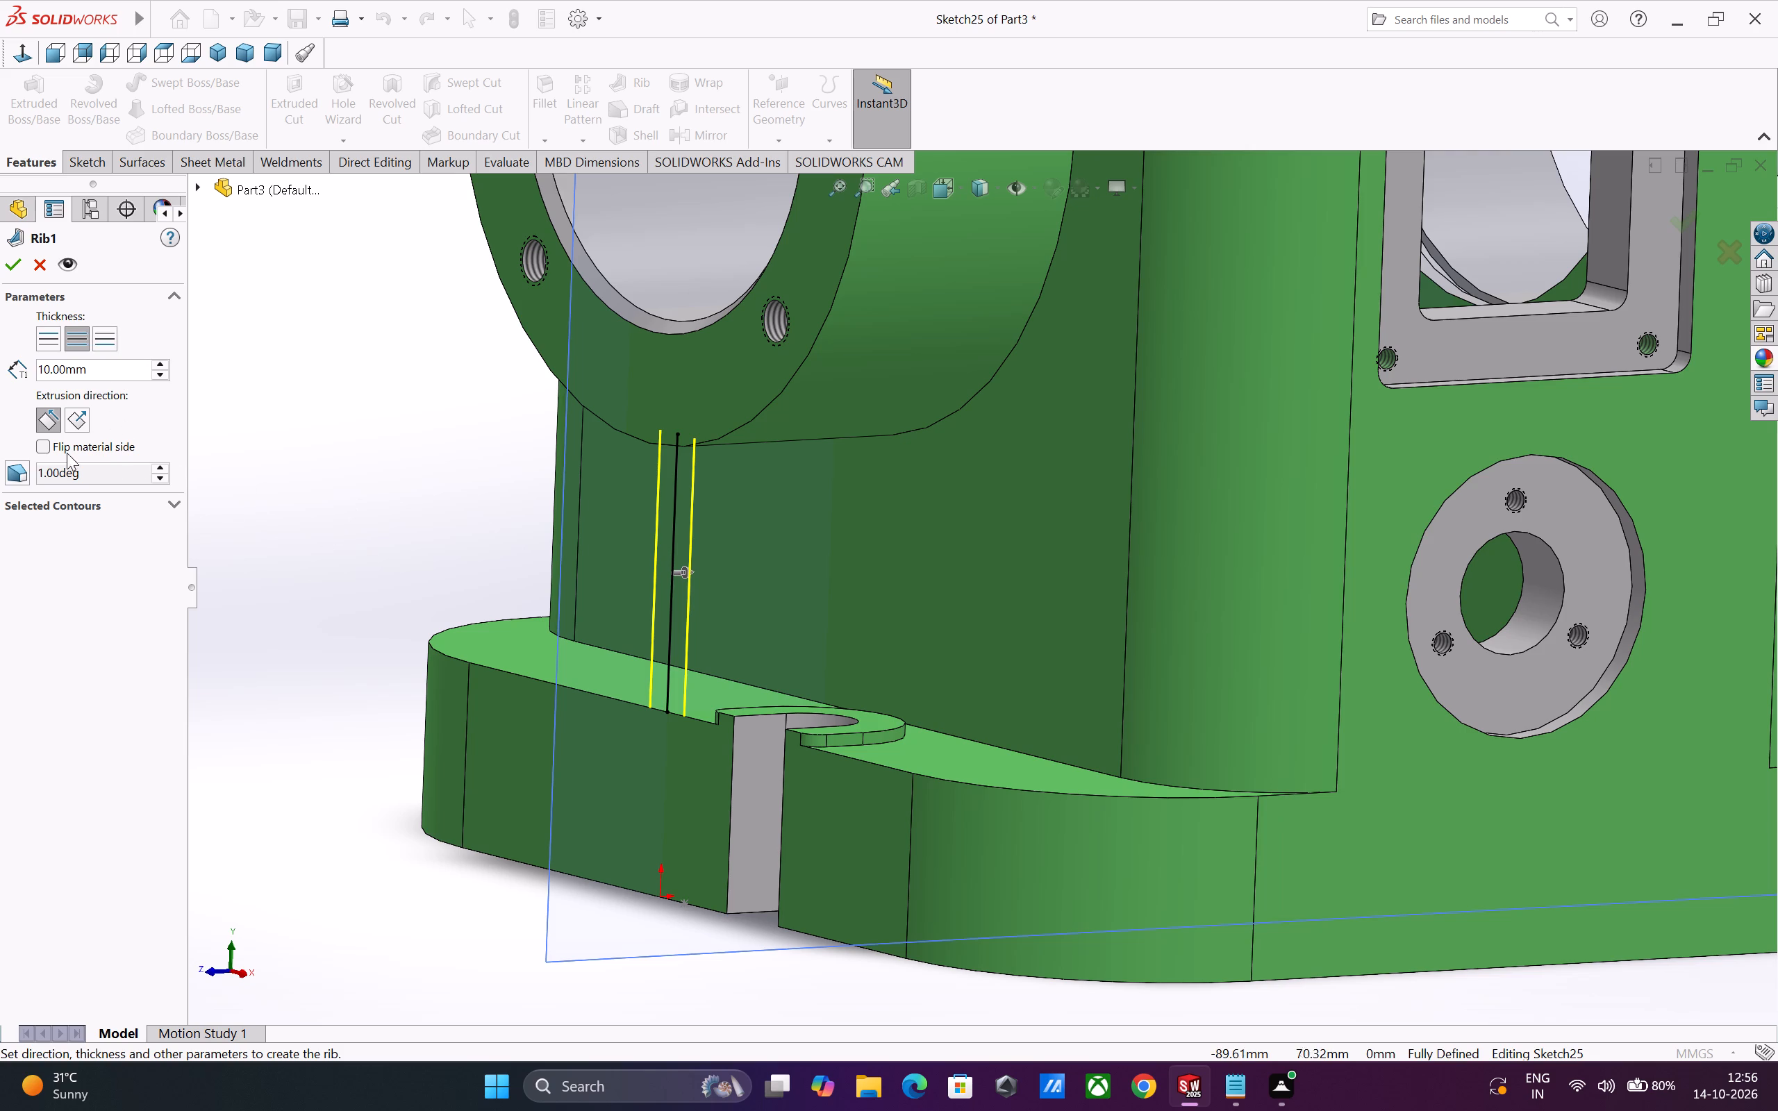
left_click(17, 273)
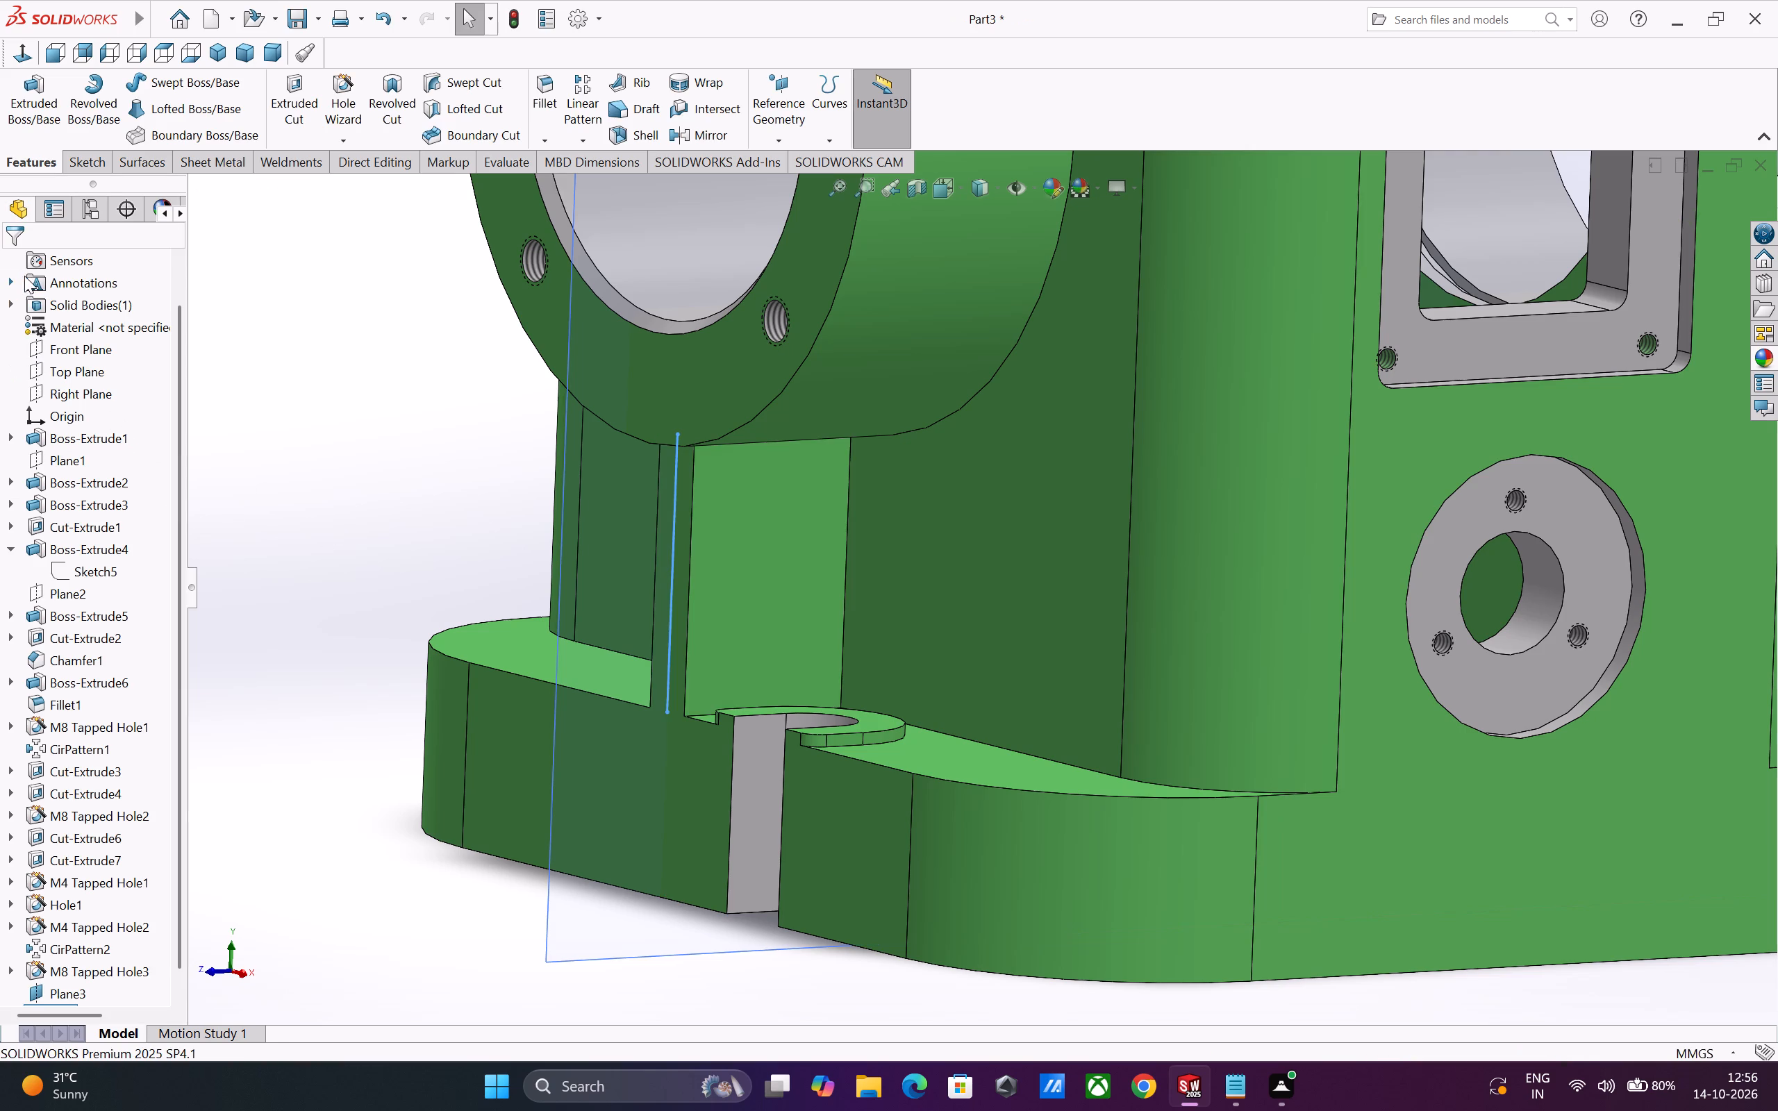
Examine the new rib between the base and the round boss from the front and the side.
left_click(269, 784)
middle_click_drag(309, 822, 420, 861)
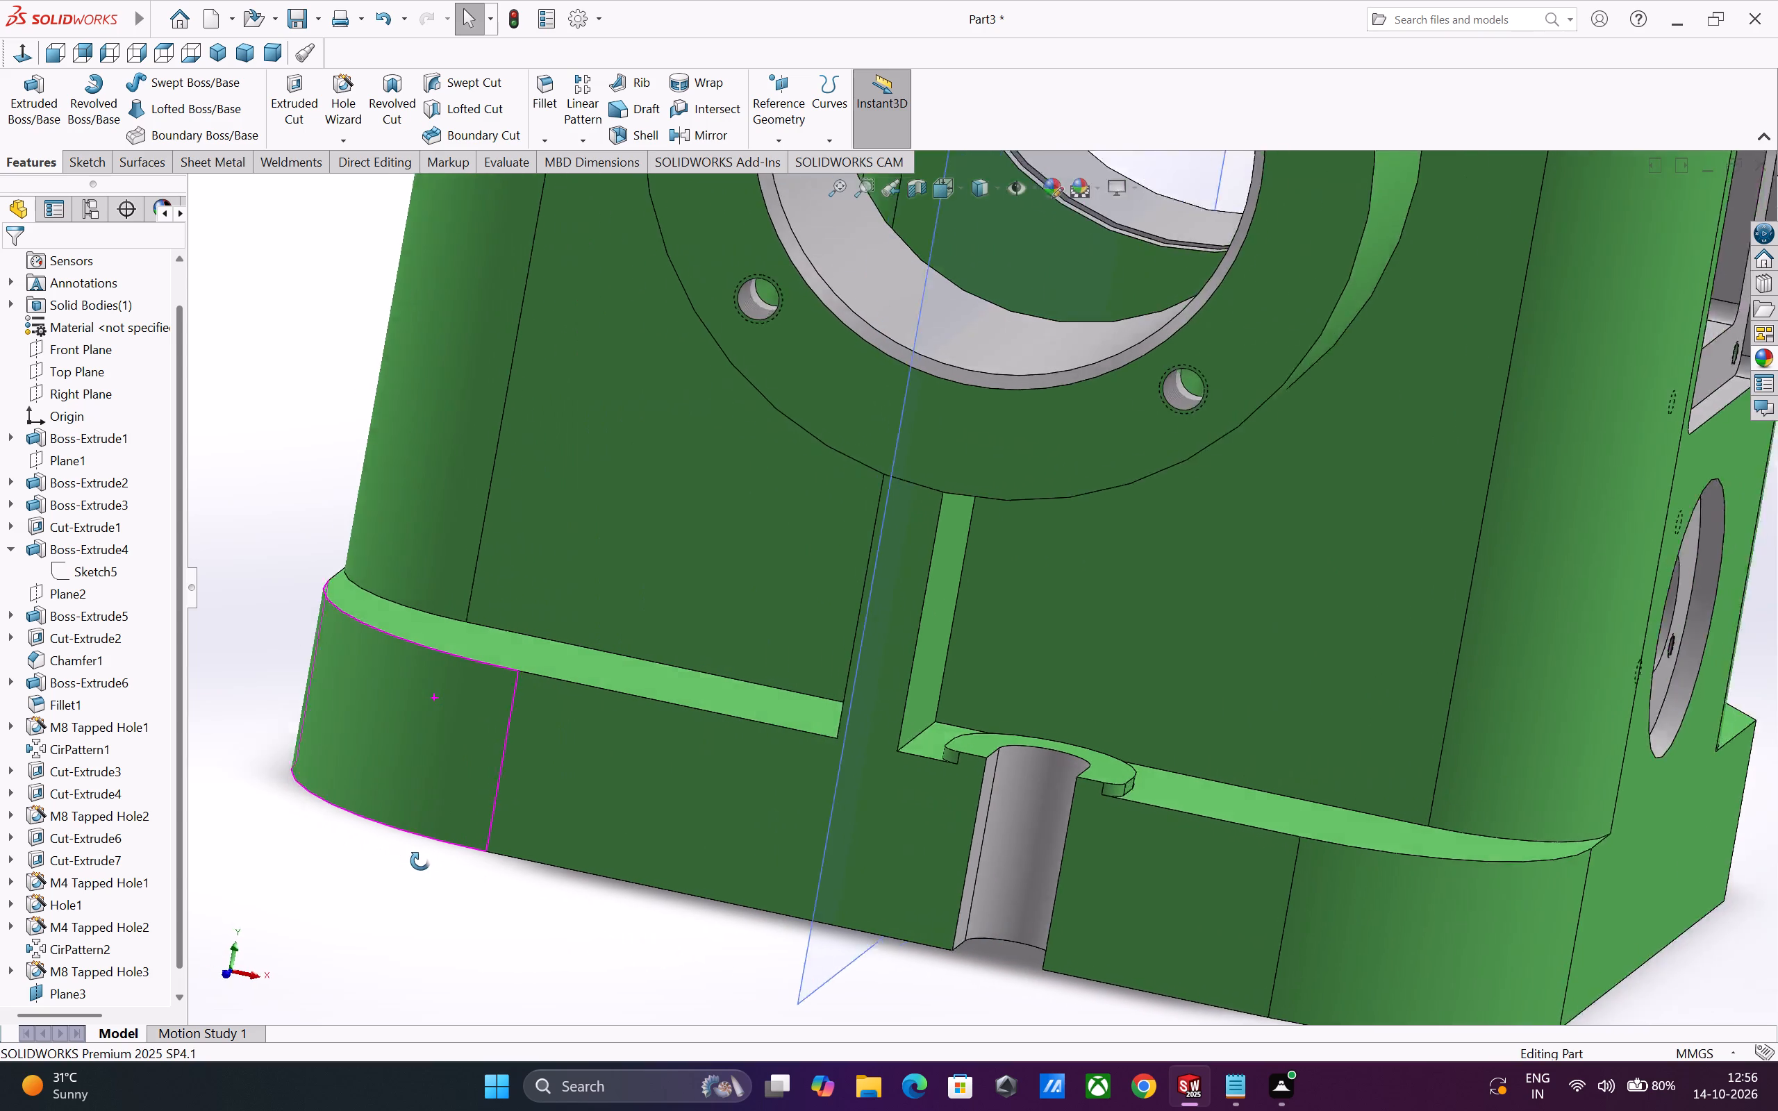
middle_click_drag(420, 861, 435, 869)
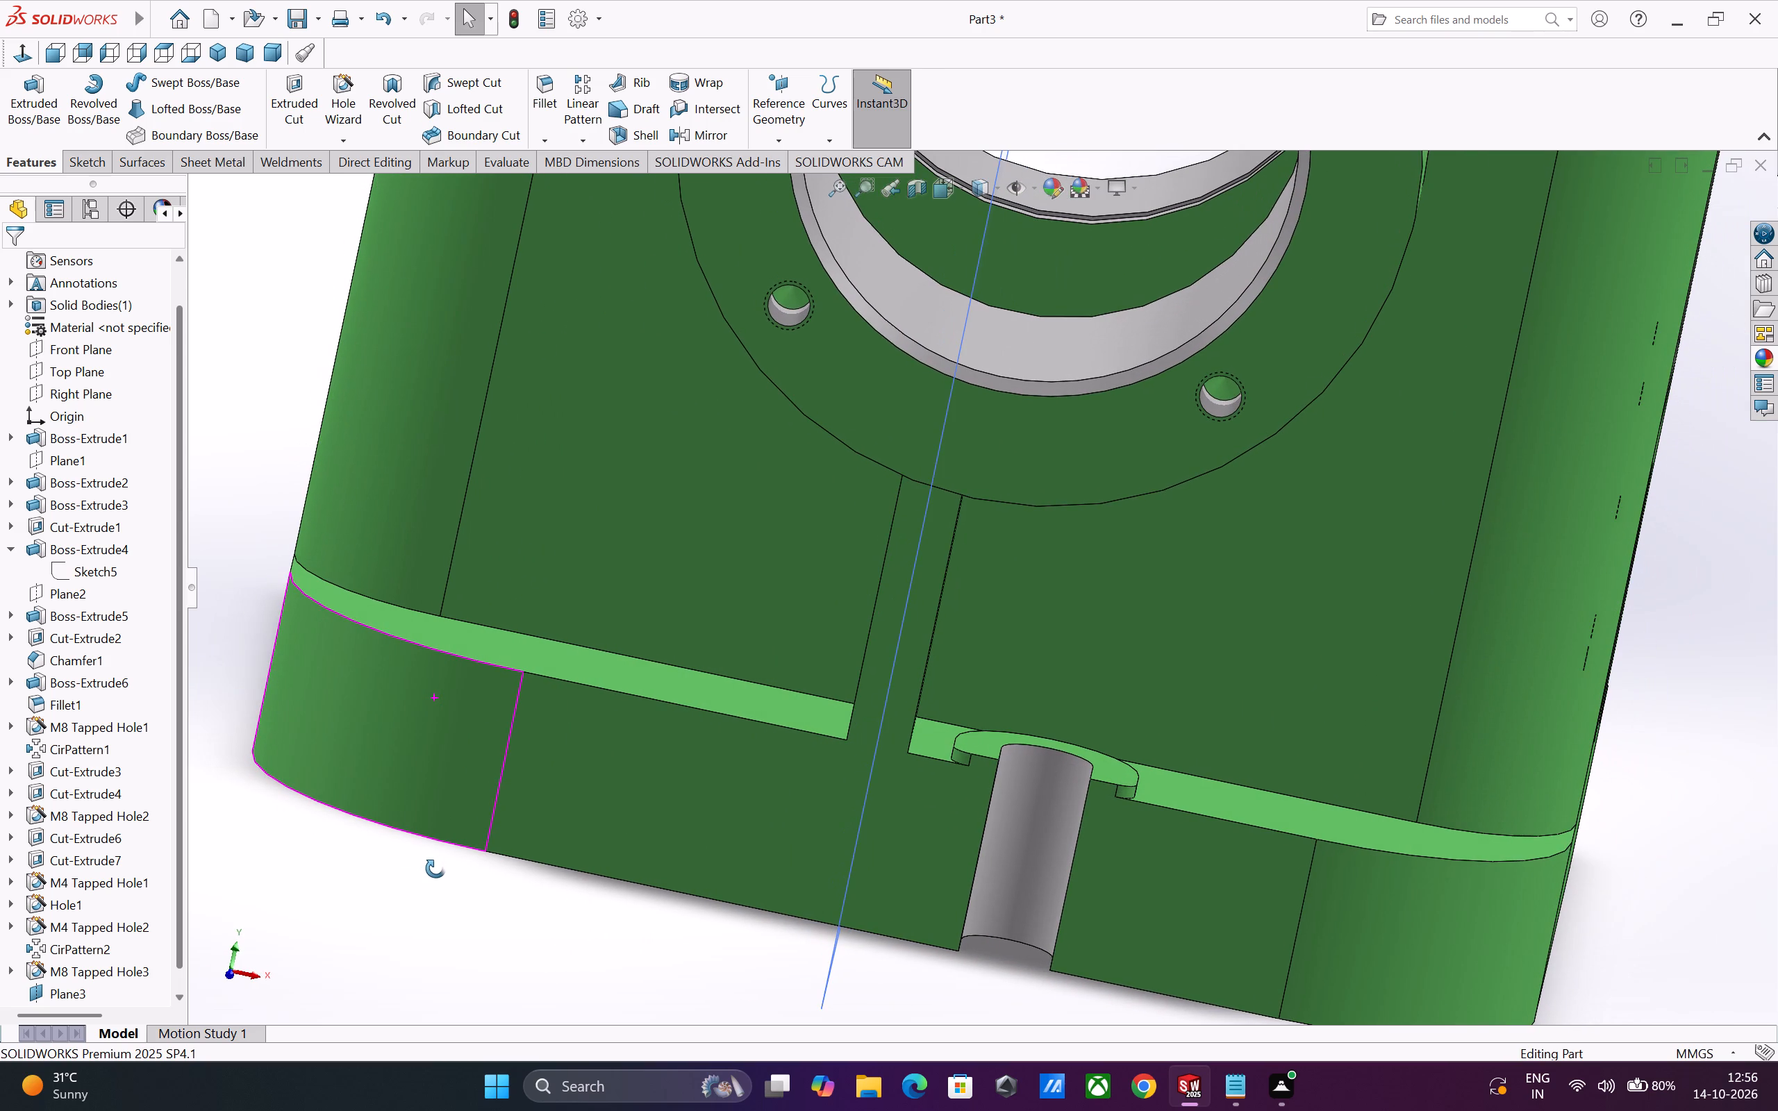
middle_click_drag(435, 869, 448, 876)
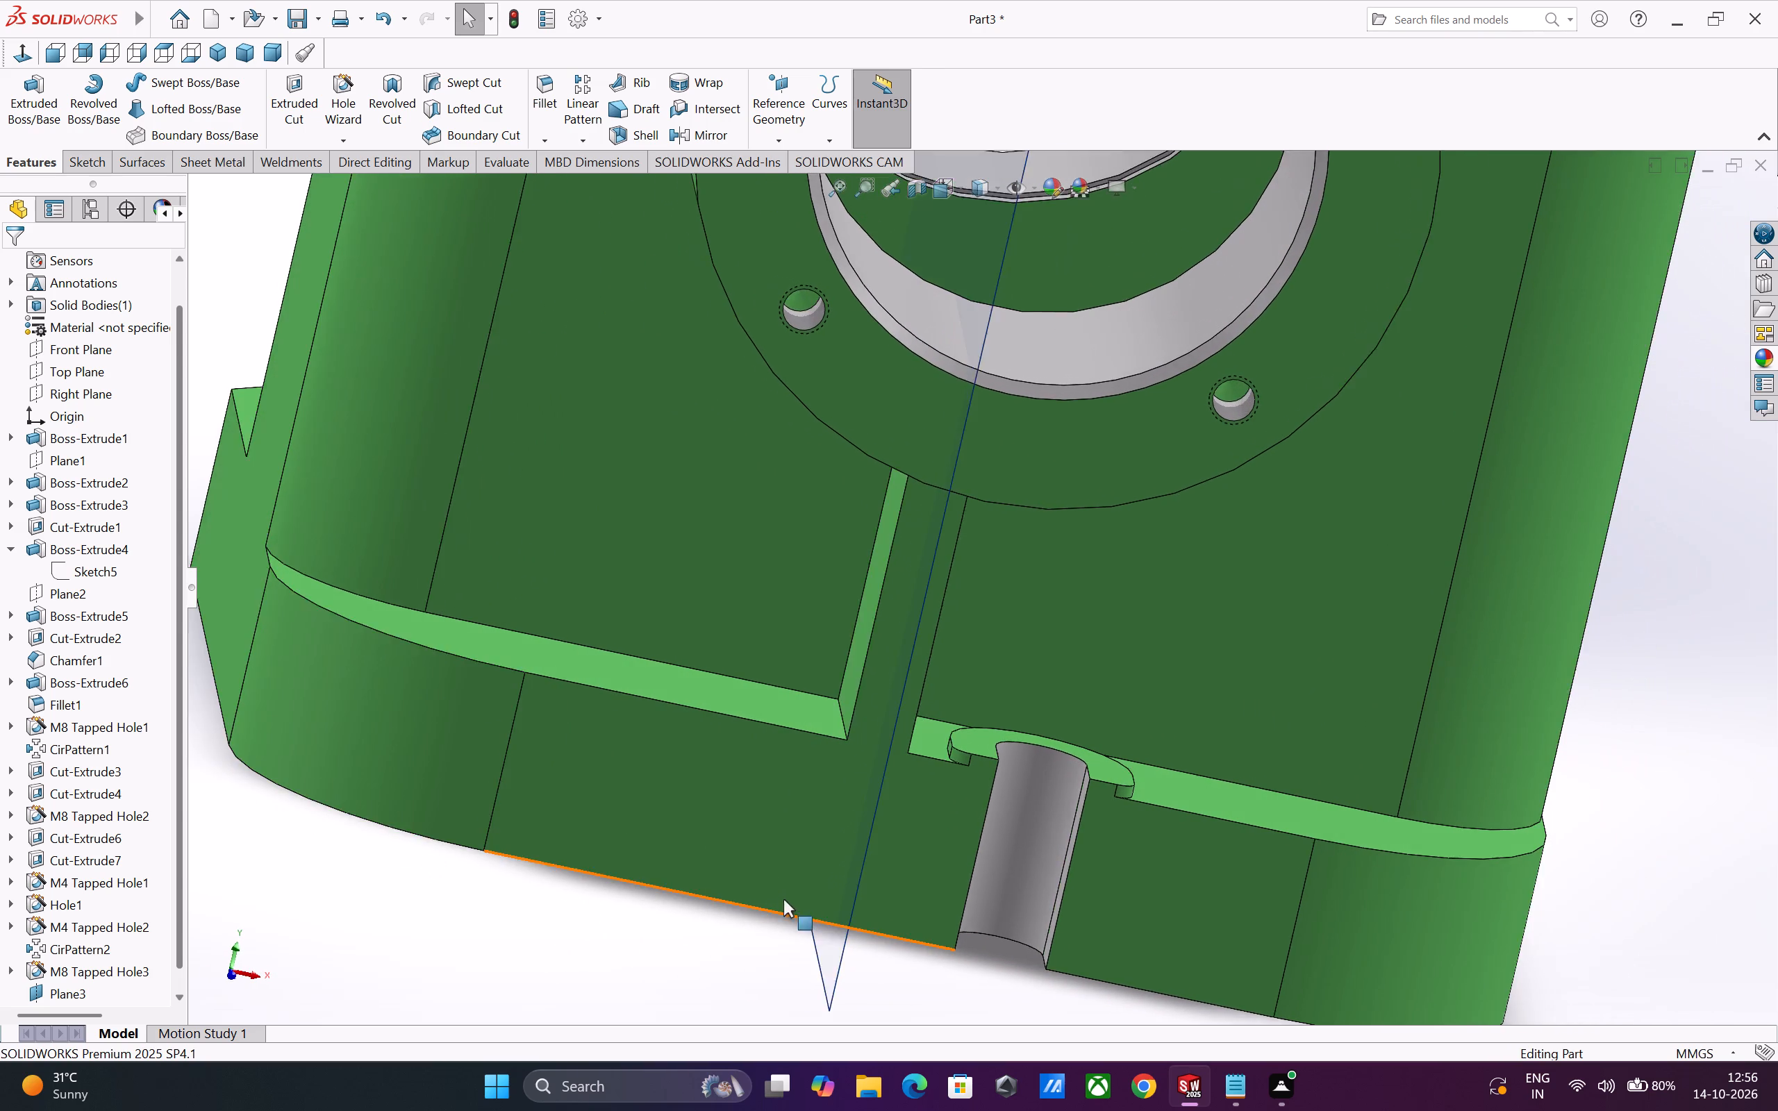
scroll(797, 894, "up", 2)
scroll(846, 816, "up", 2)
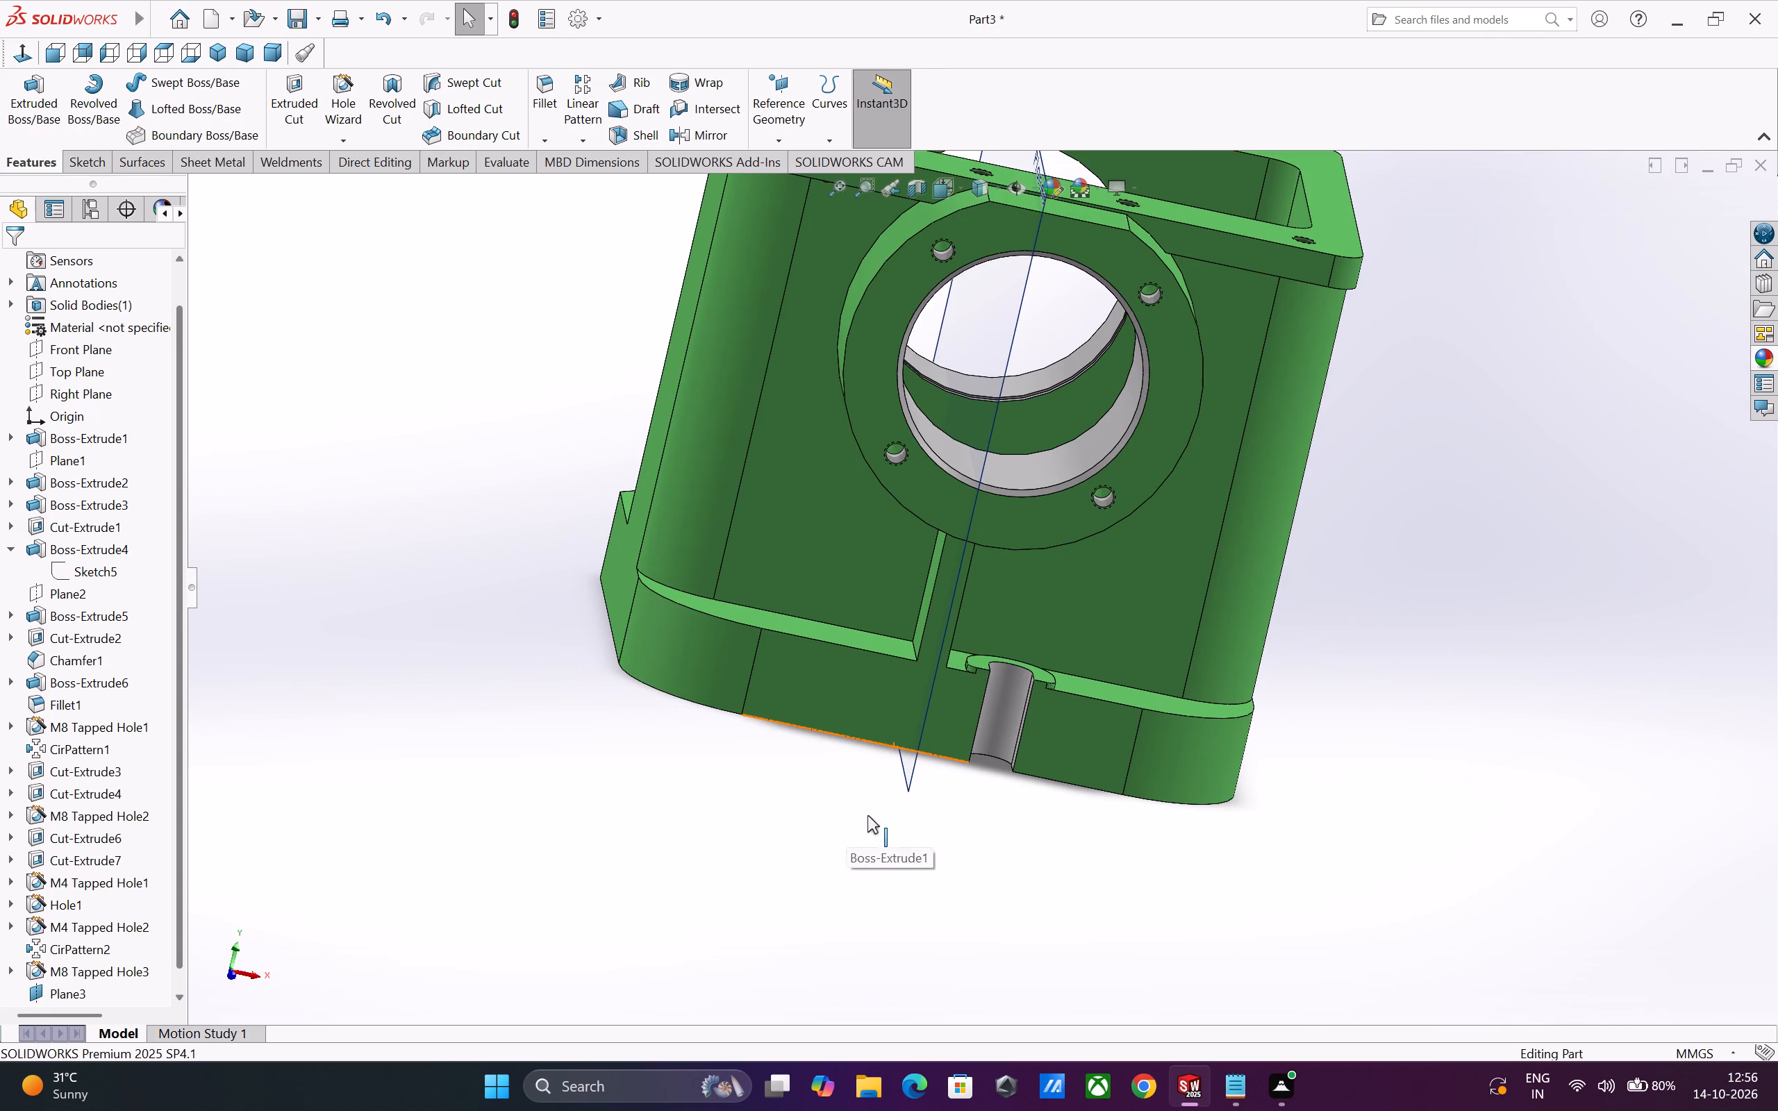
scroll(901, 791, "down", 1)
middle_click_drag(820, 799, 631, 737)
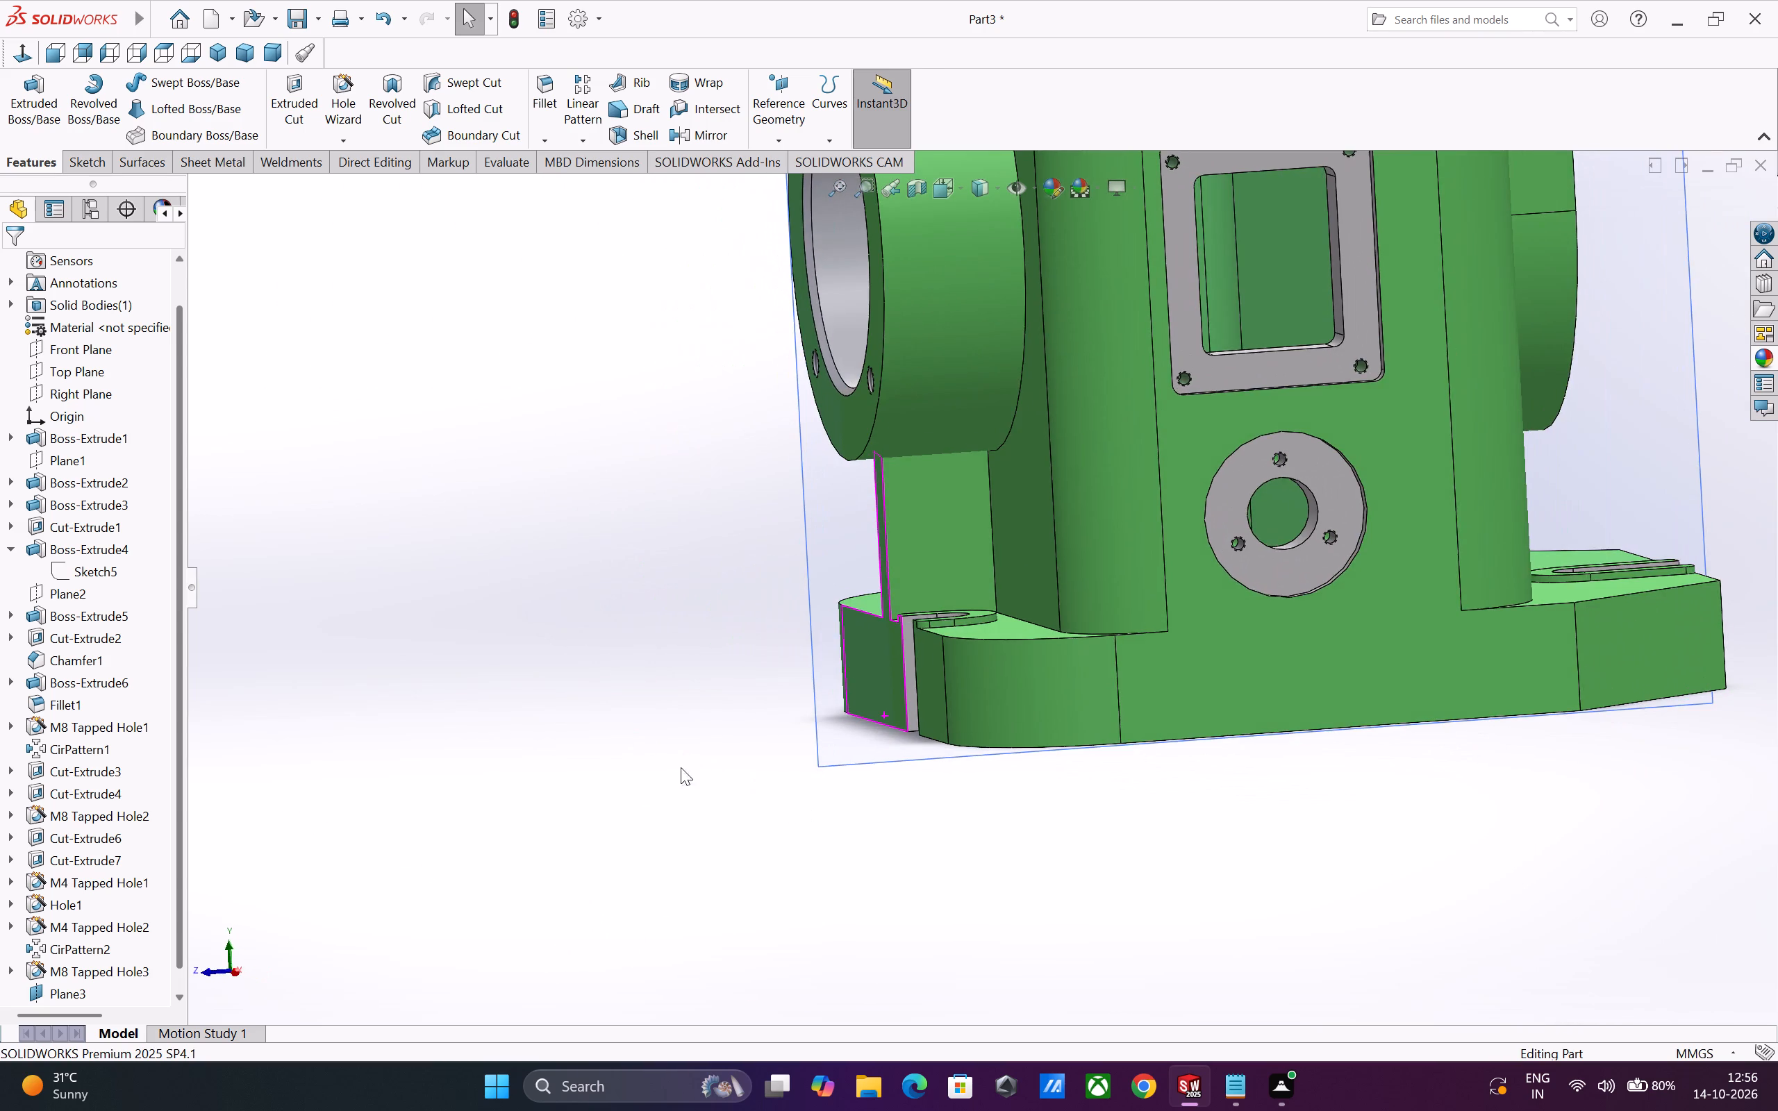
scroll(729, 878, "up", 1)
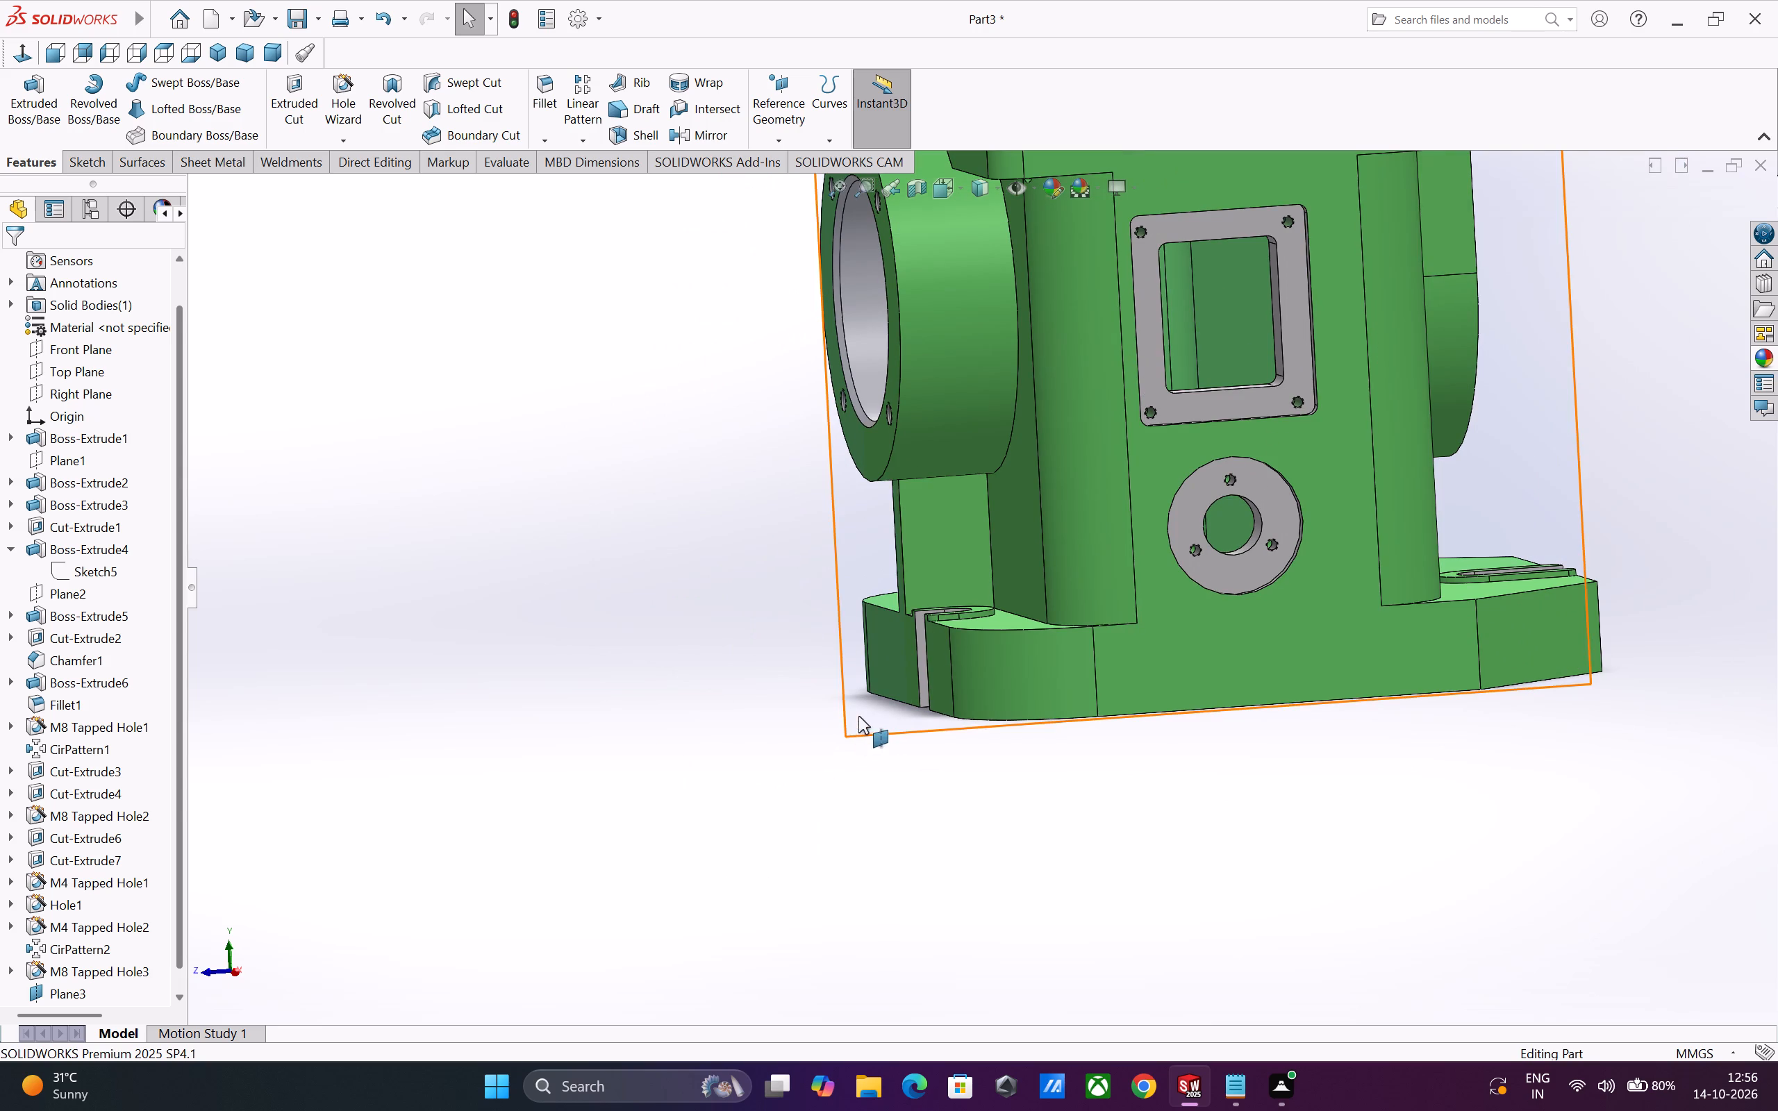
Start a sketch on the 7 mm offset plane and draw a vertical line about 40 mm long from the opposite boss's underside to the base's top.
left_click(858, 716)
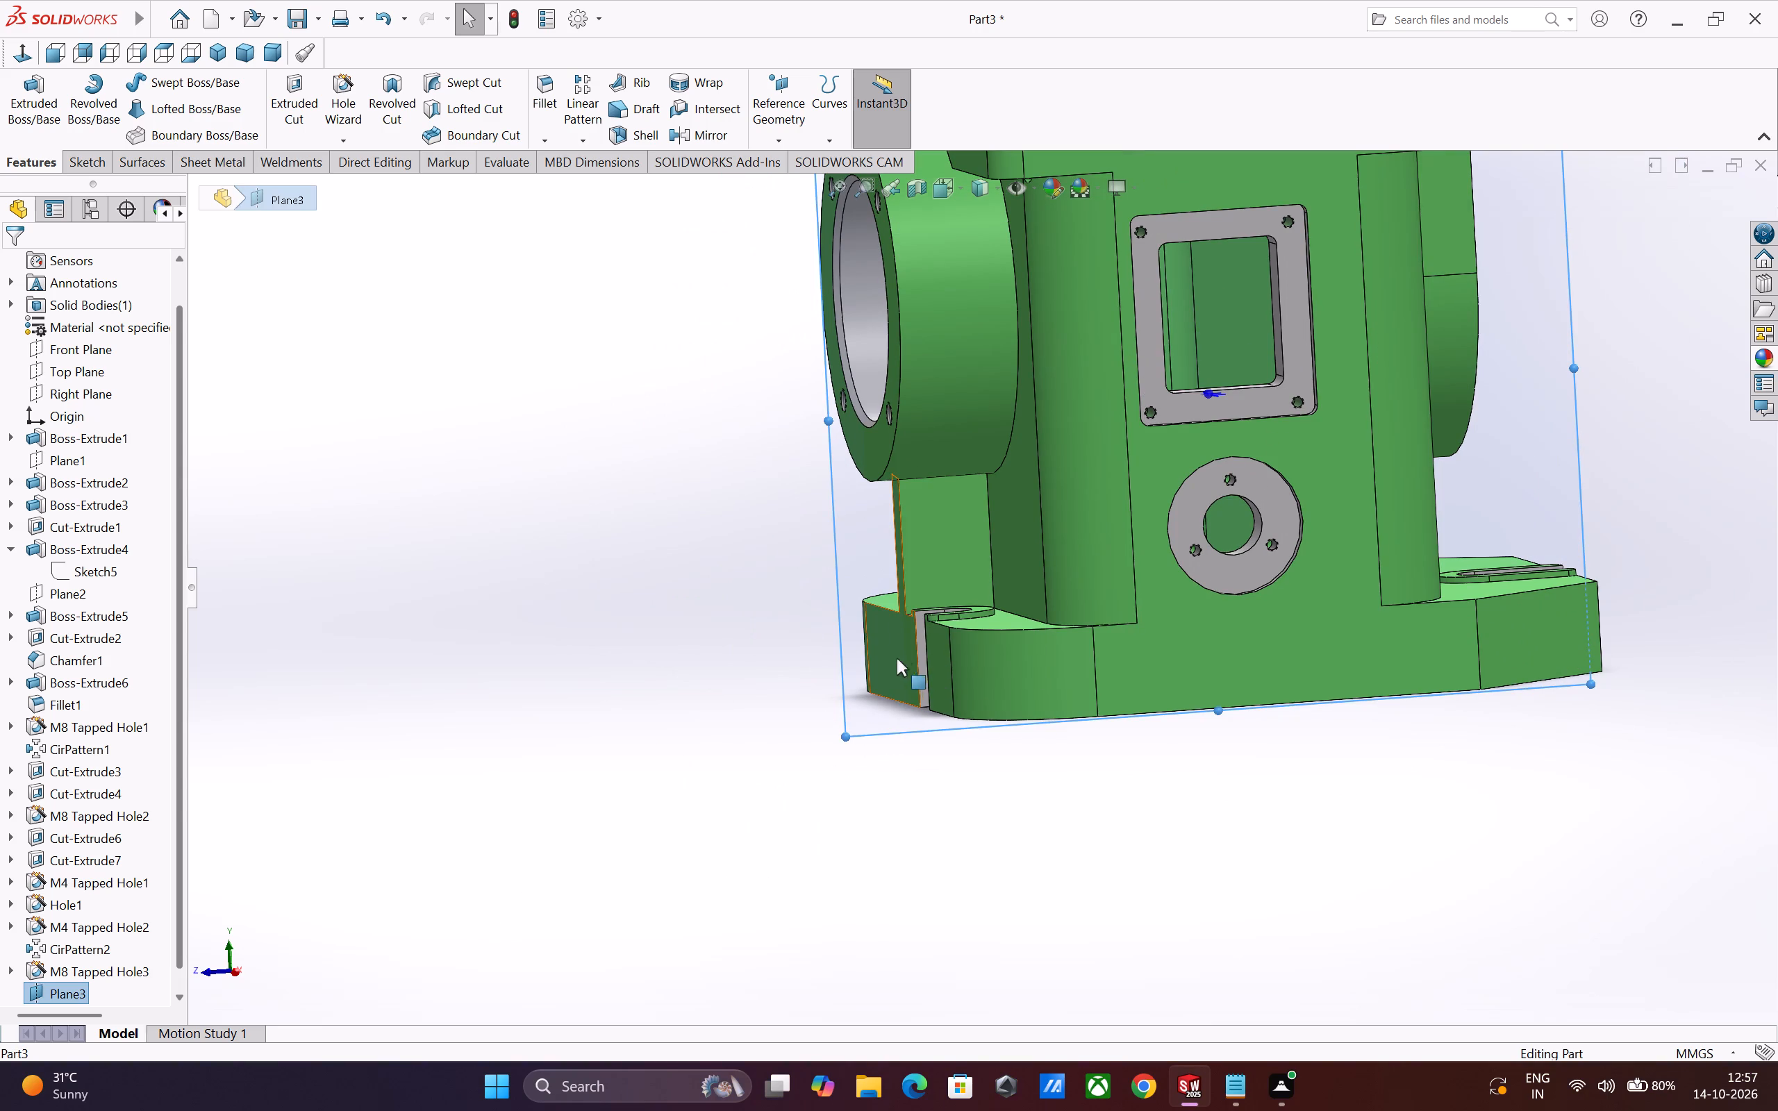
left_click(857, 701)
left_click(932, 660)
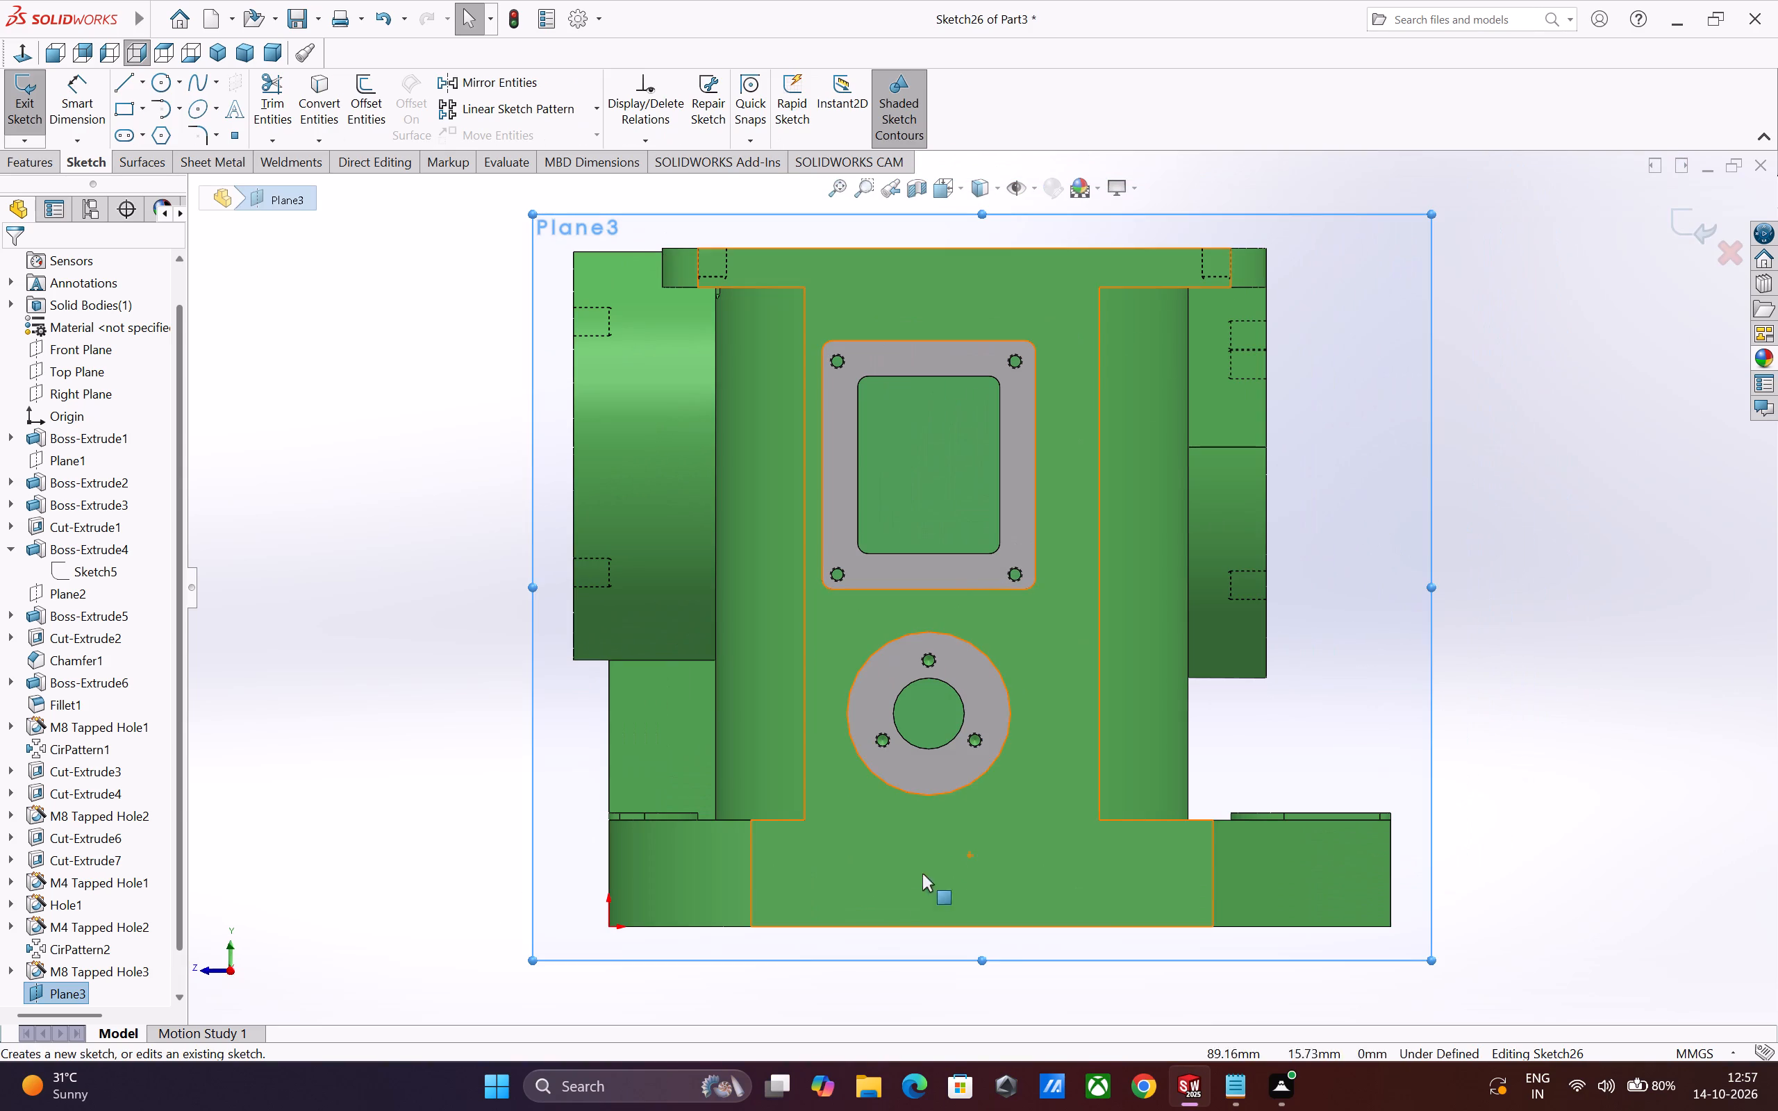
left_click(127, 79)
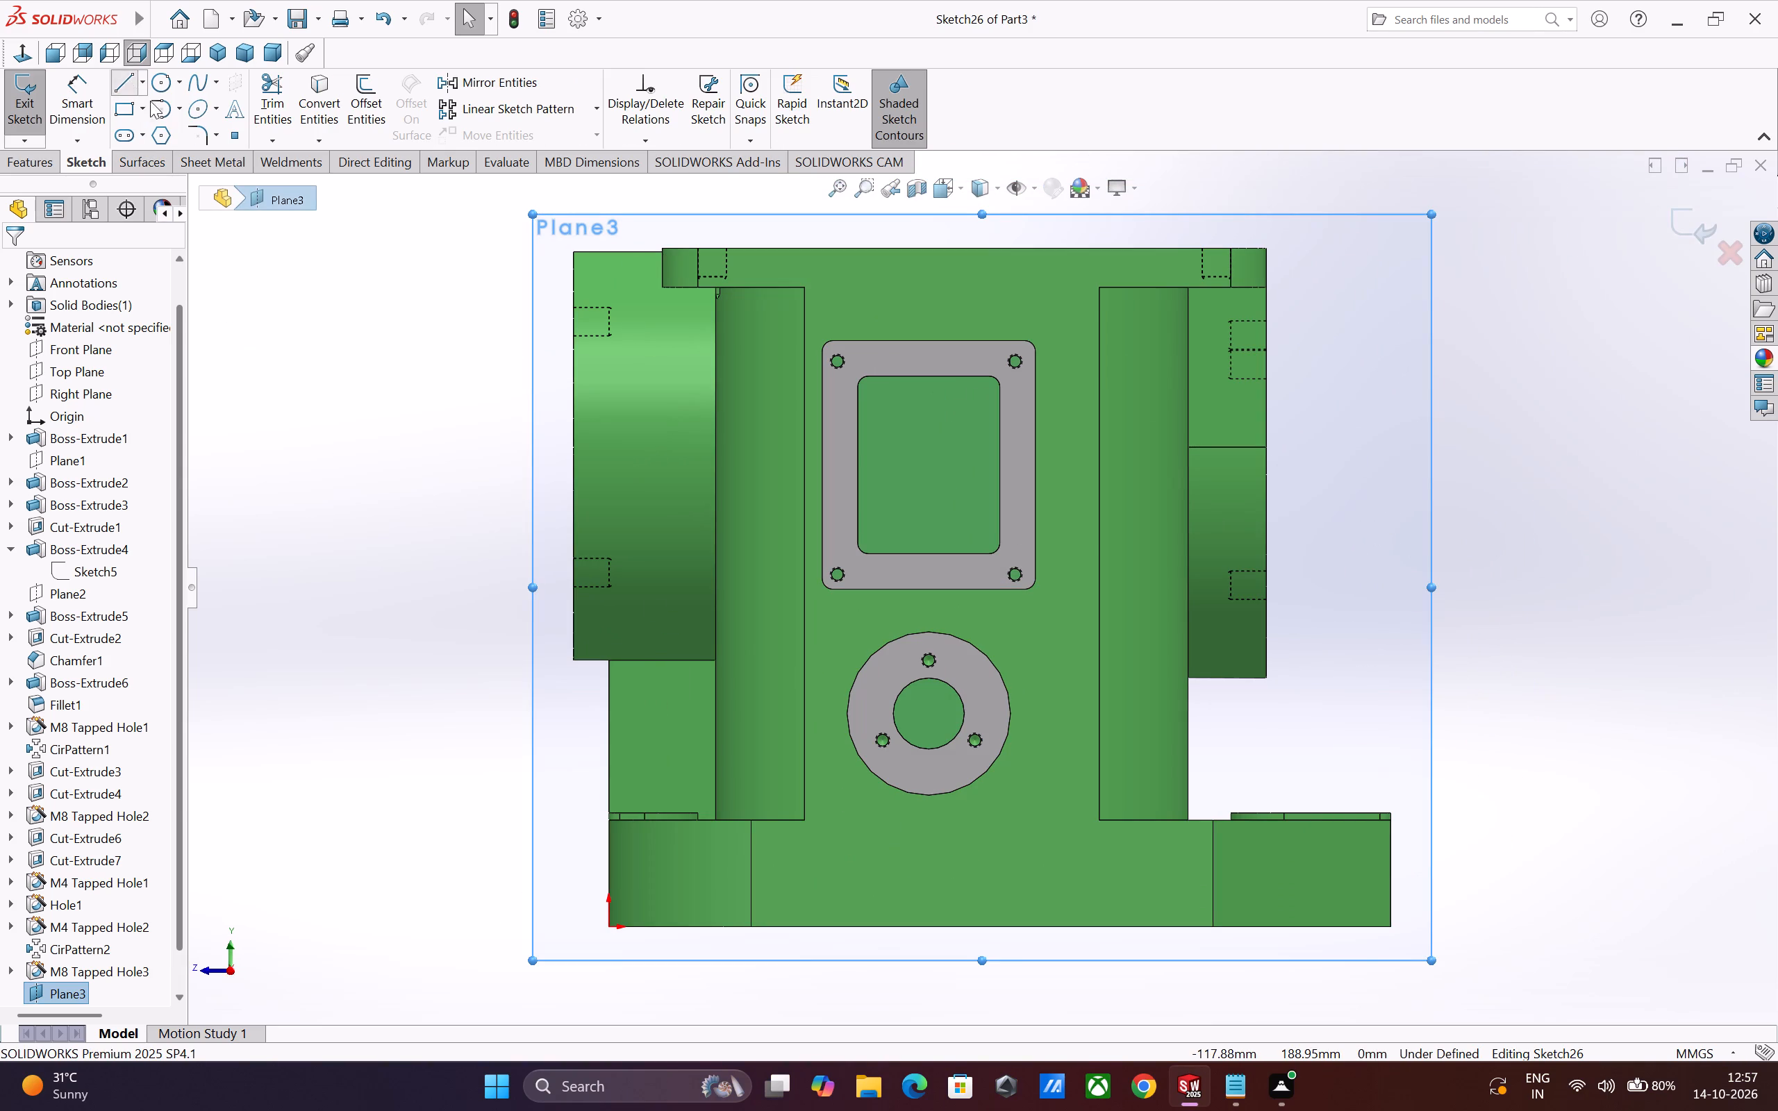
scroll(1290, 801, "down", 1)
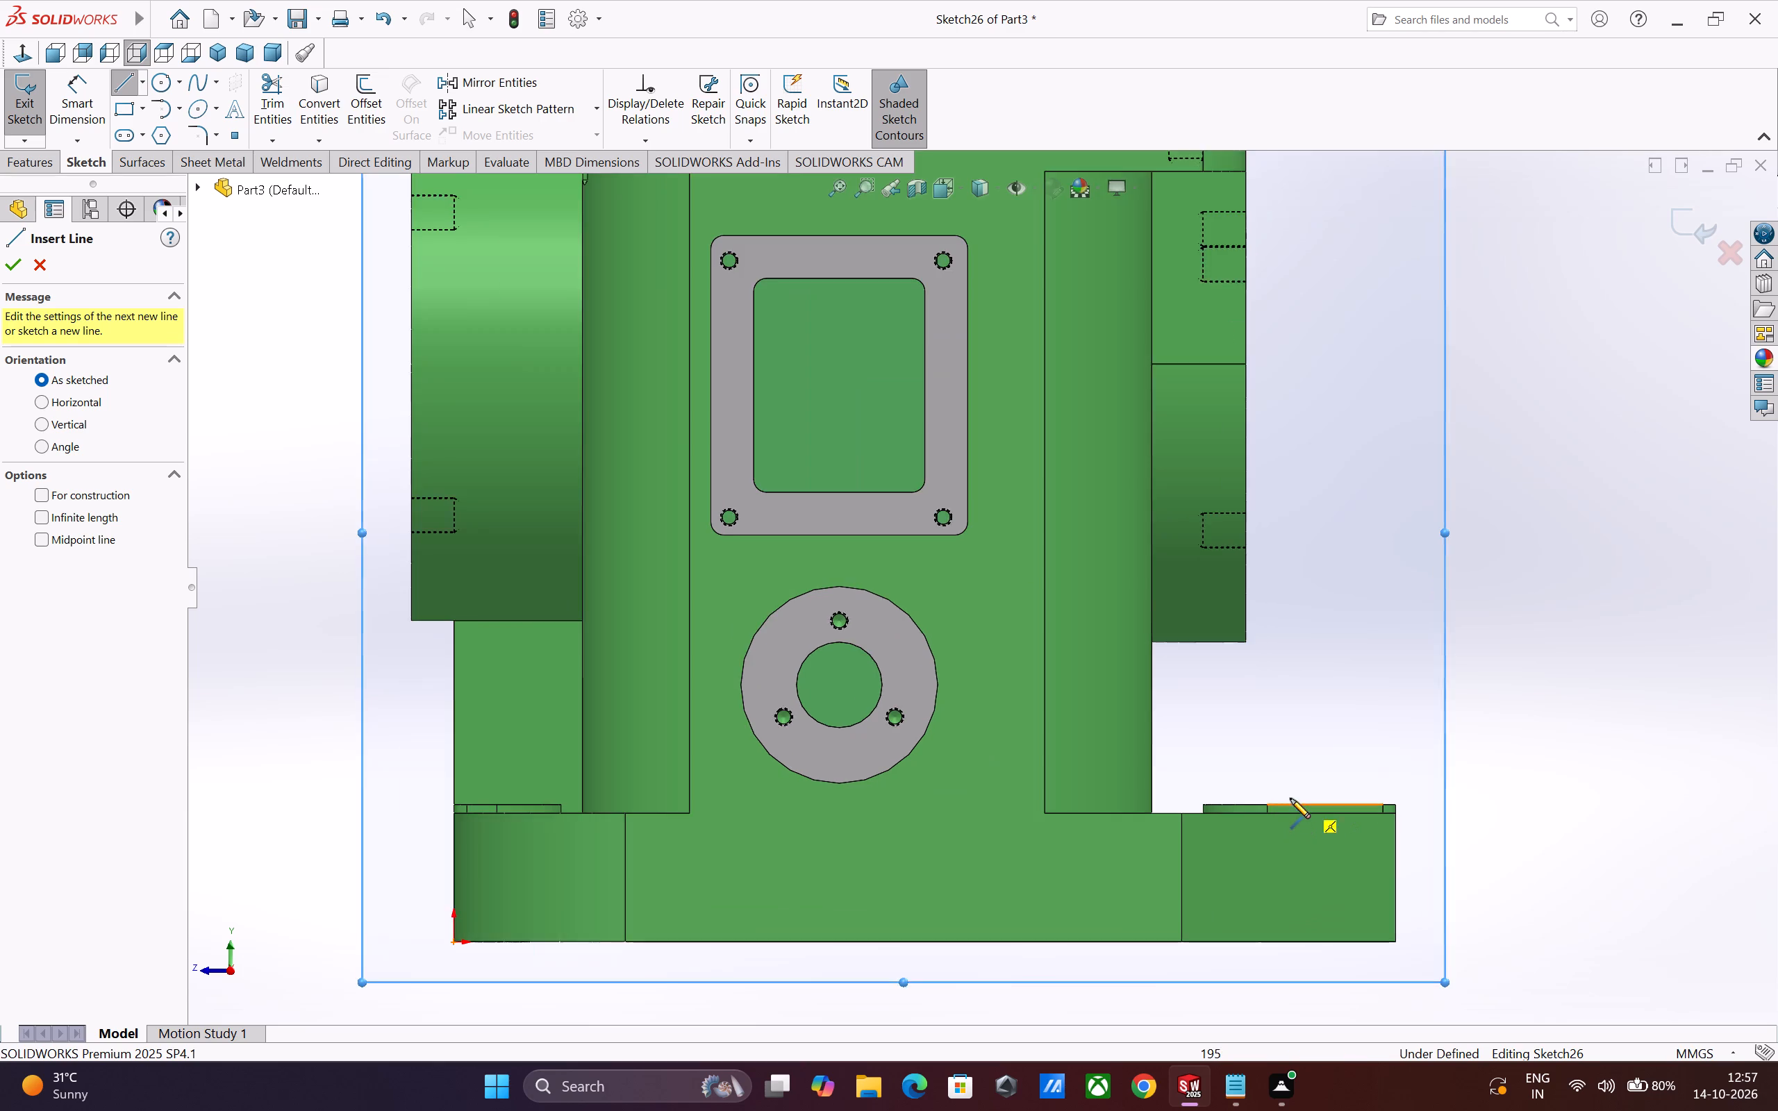
scroll(1290, 796, "down", 2)
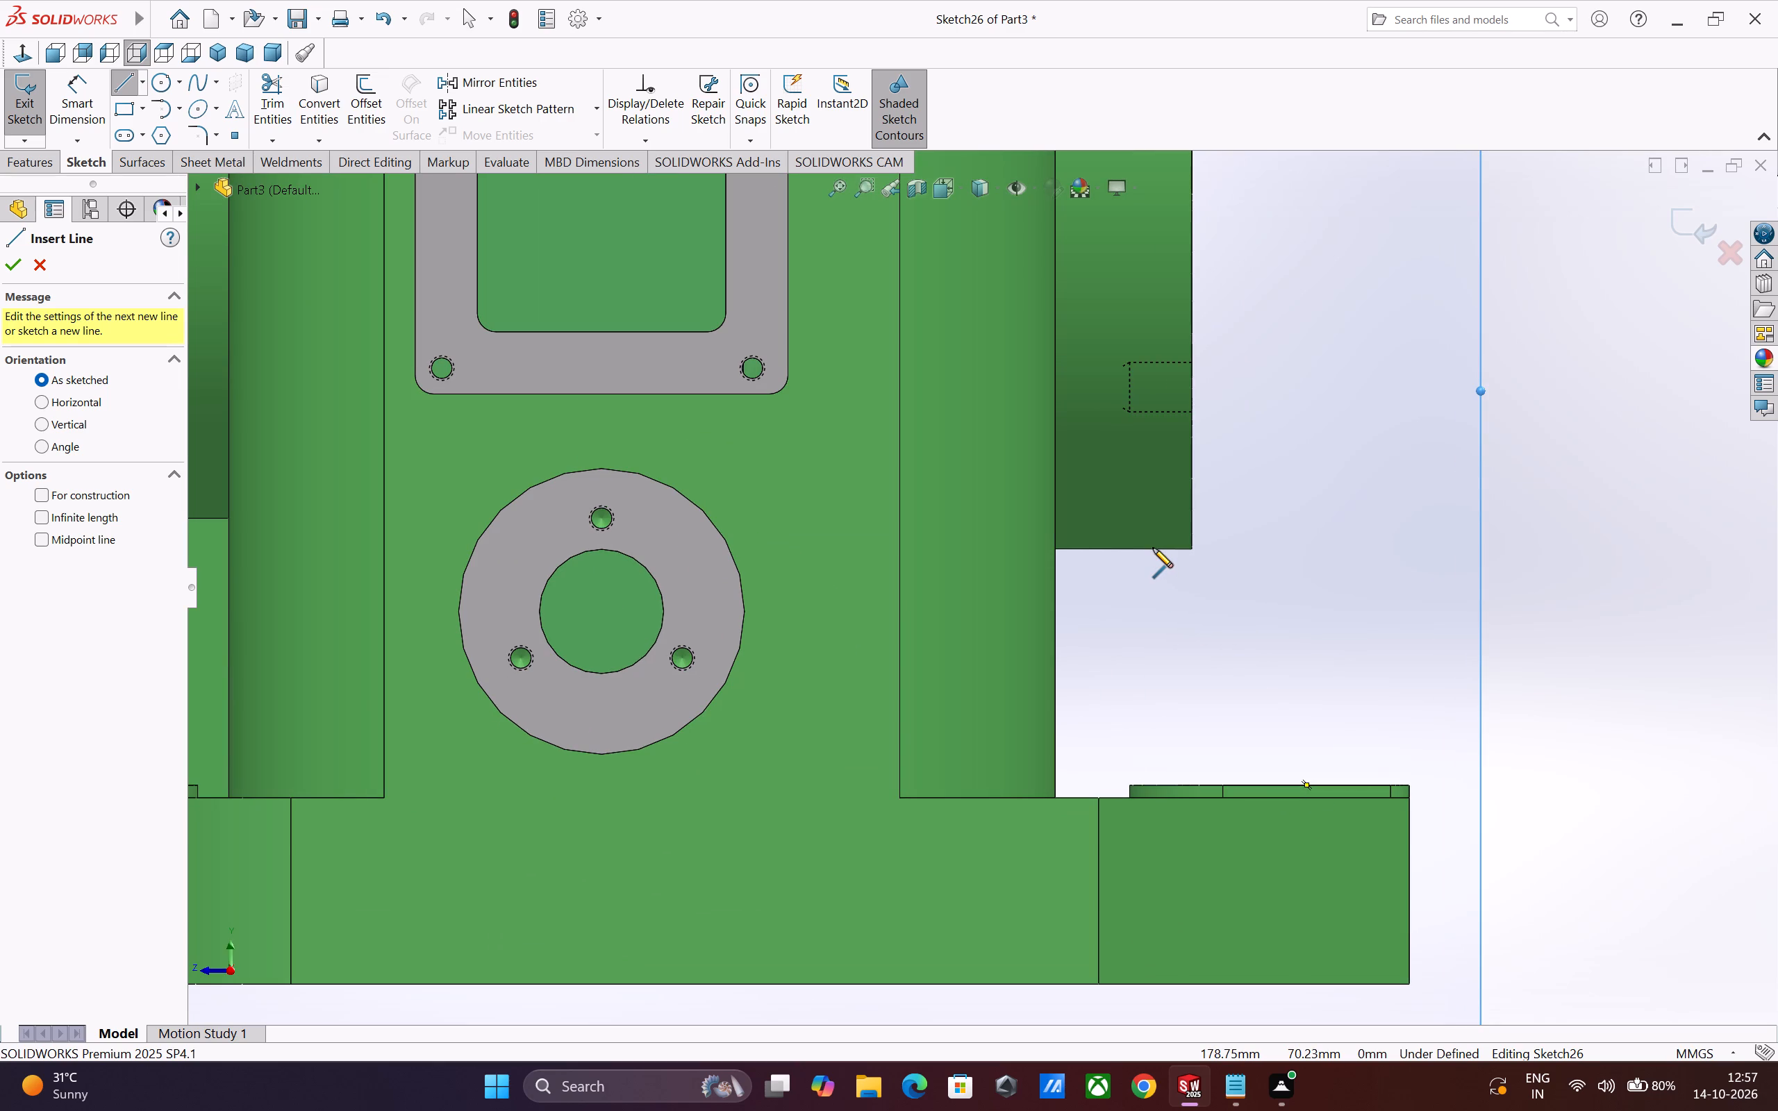
left_click(1154, 552)
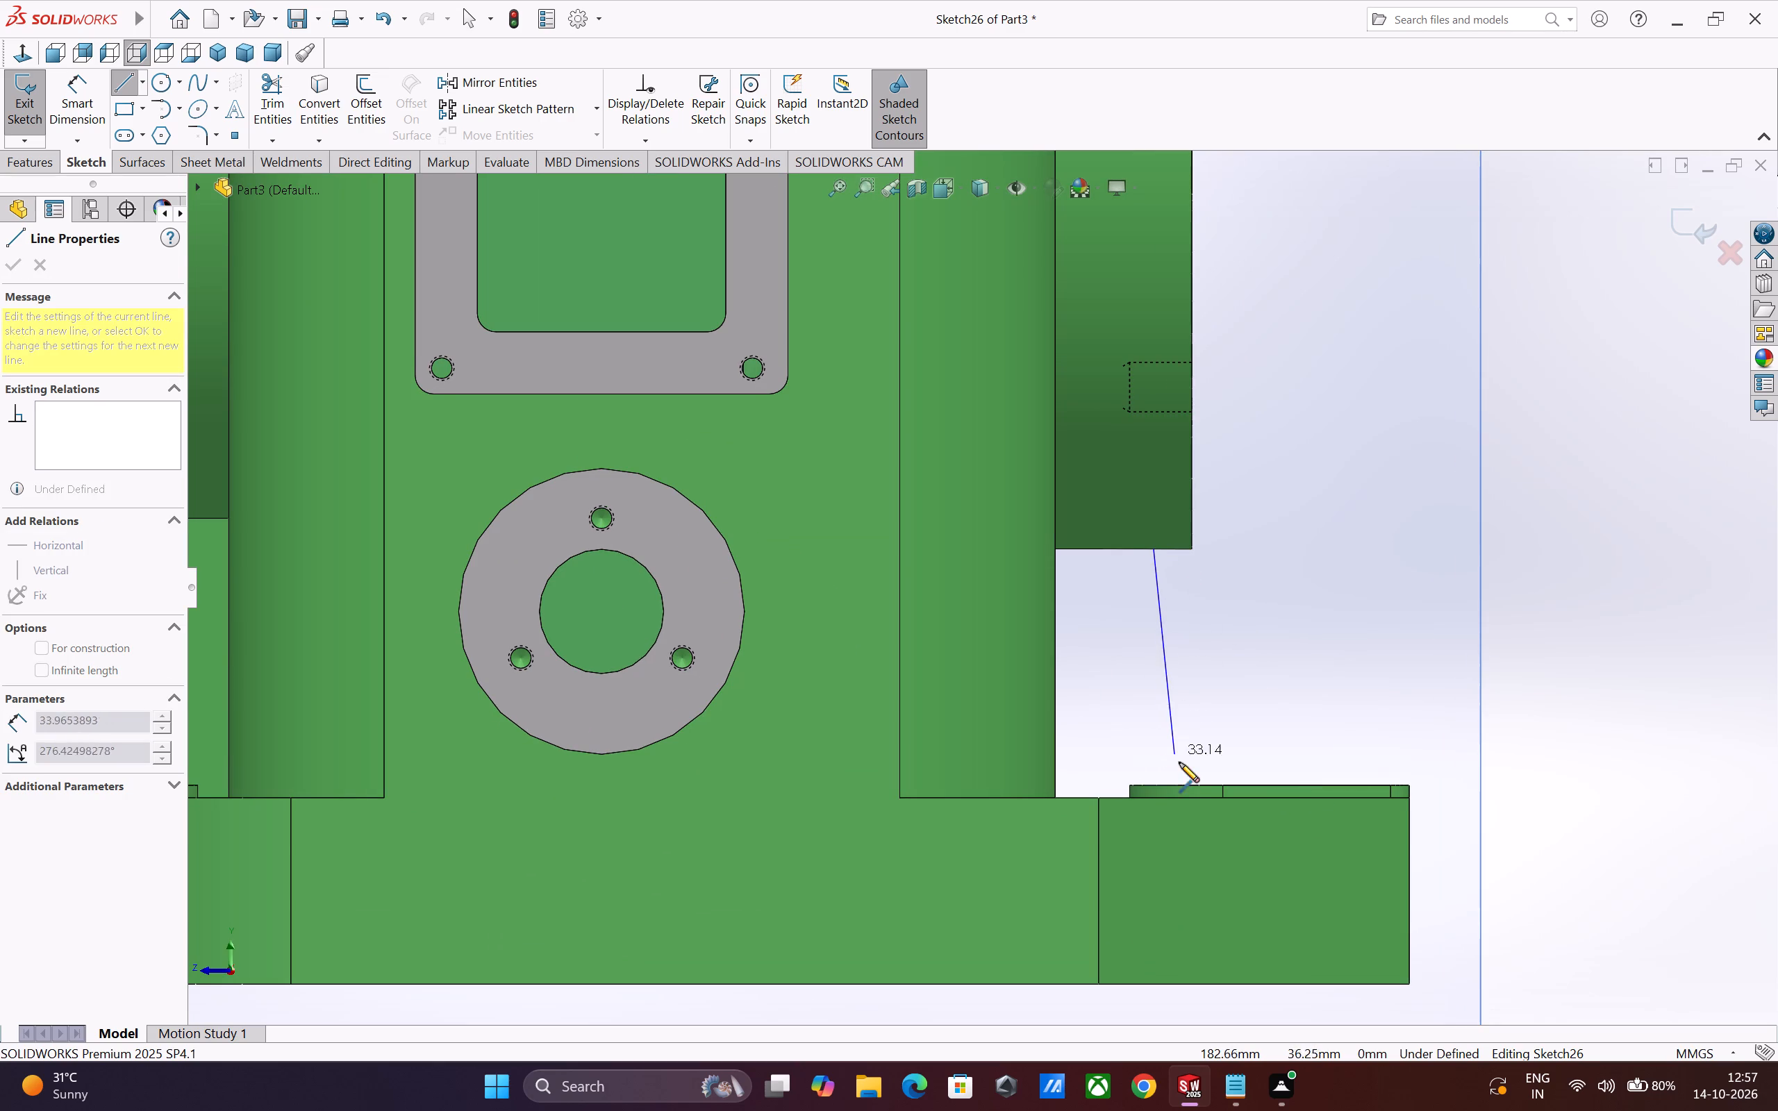
left_click(1154, 797)
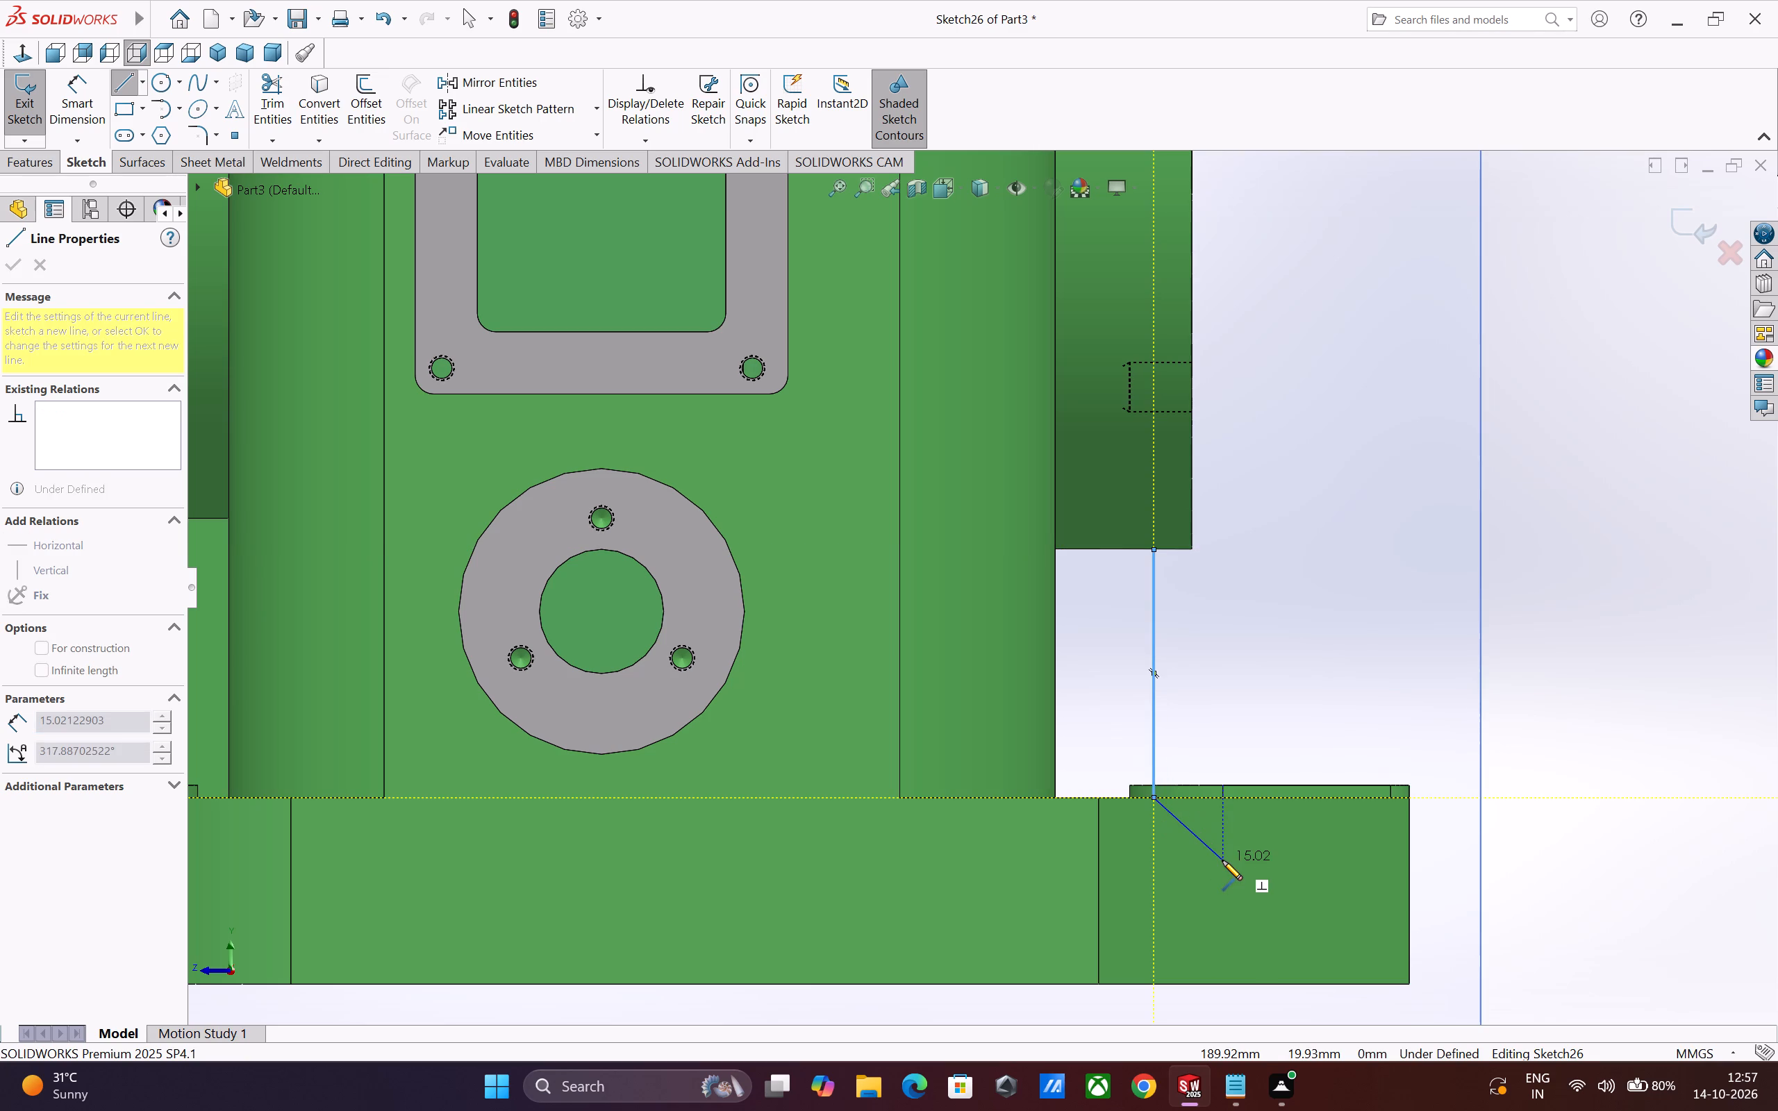
key("Escape")
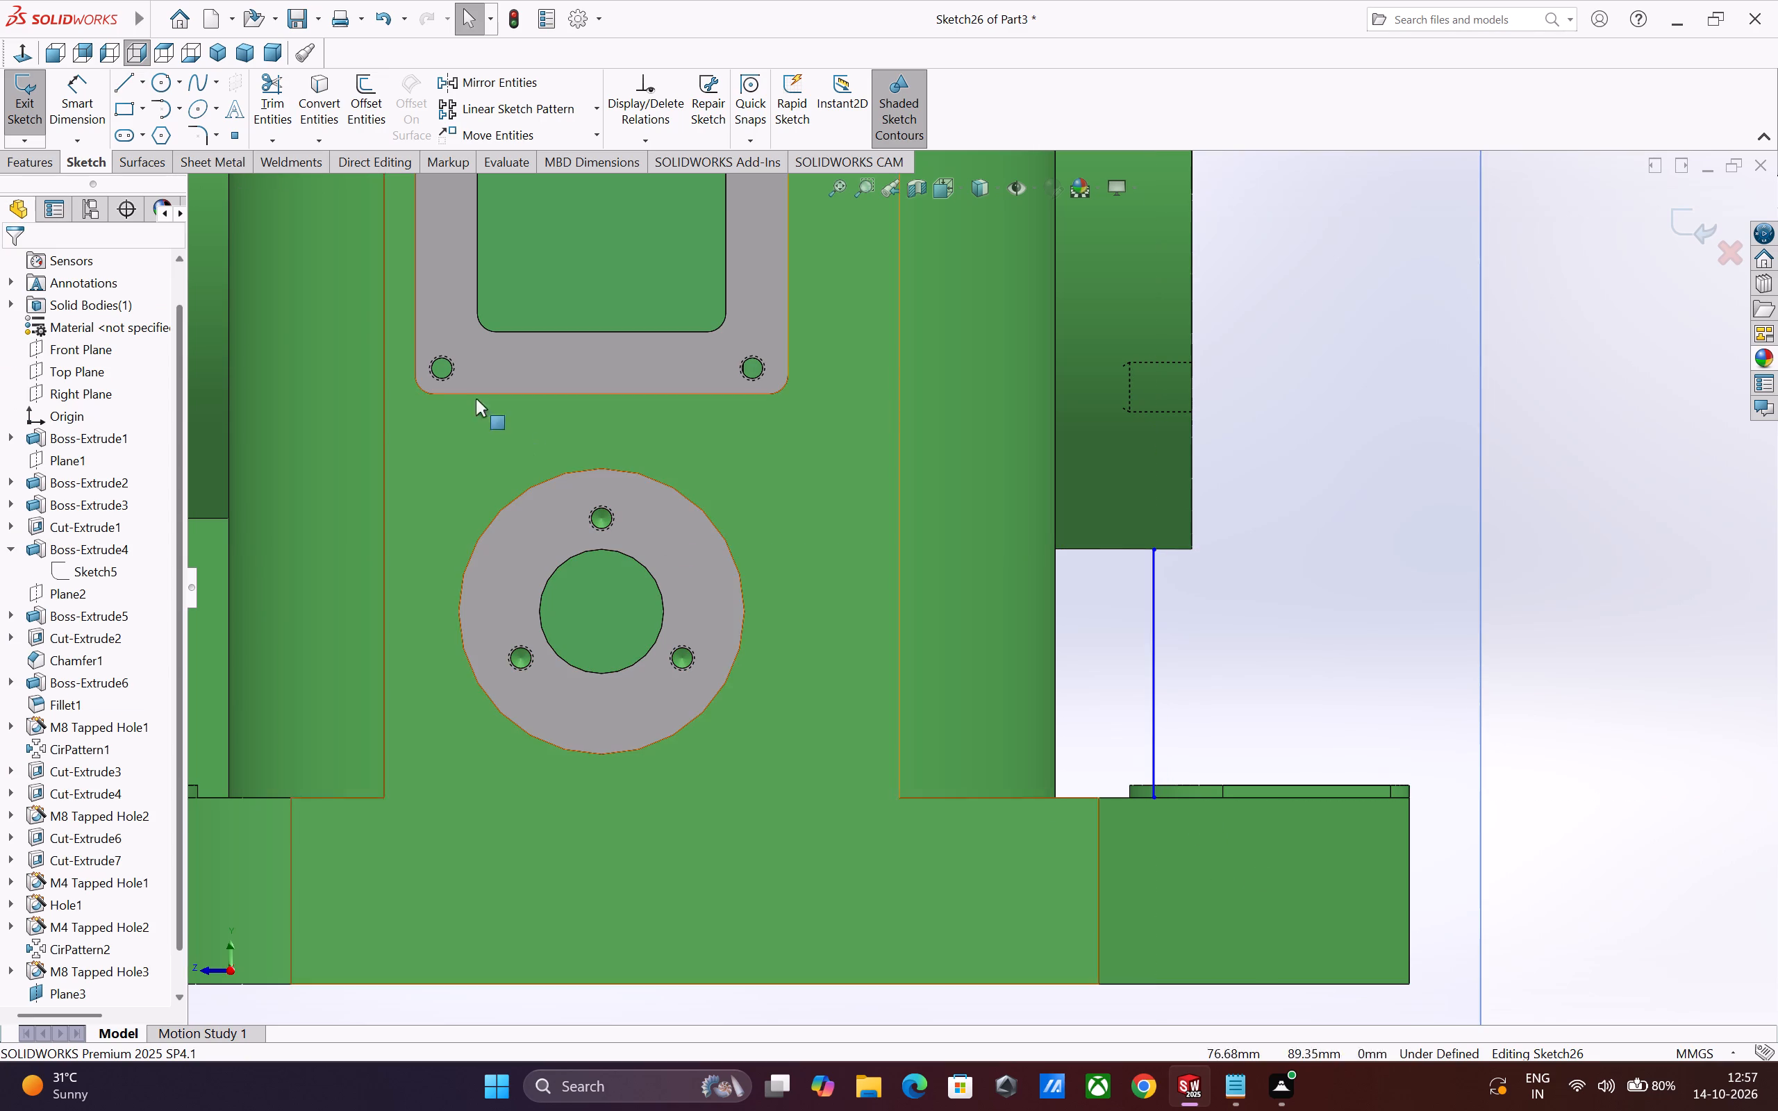
Dimension the vertical line 20 mm from the adjacent housing wall.
left_click(101, 104)
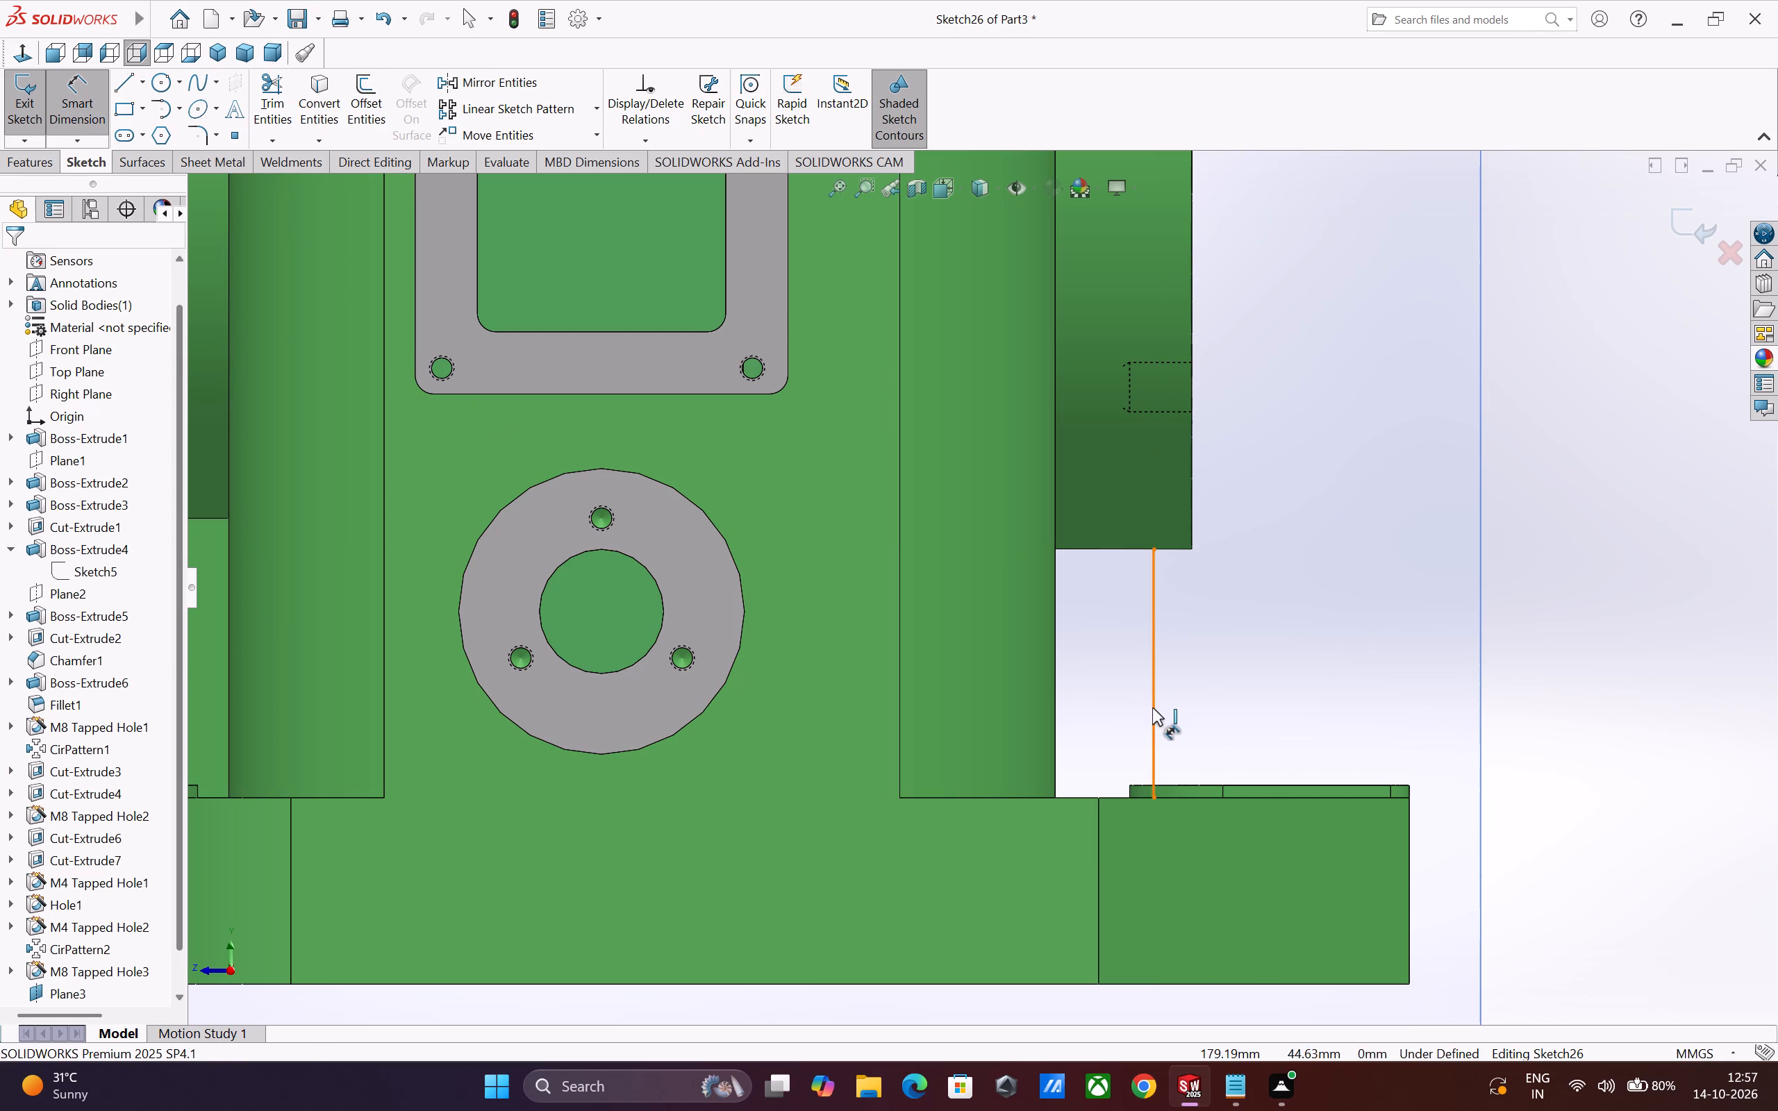
left_click(1152, 708)
left_click(1056, 730)
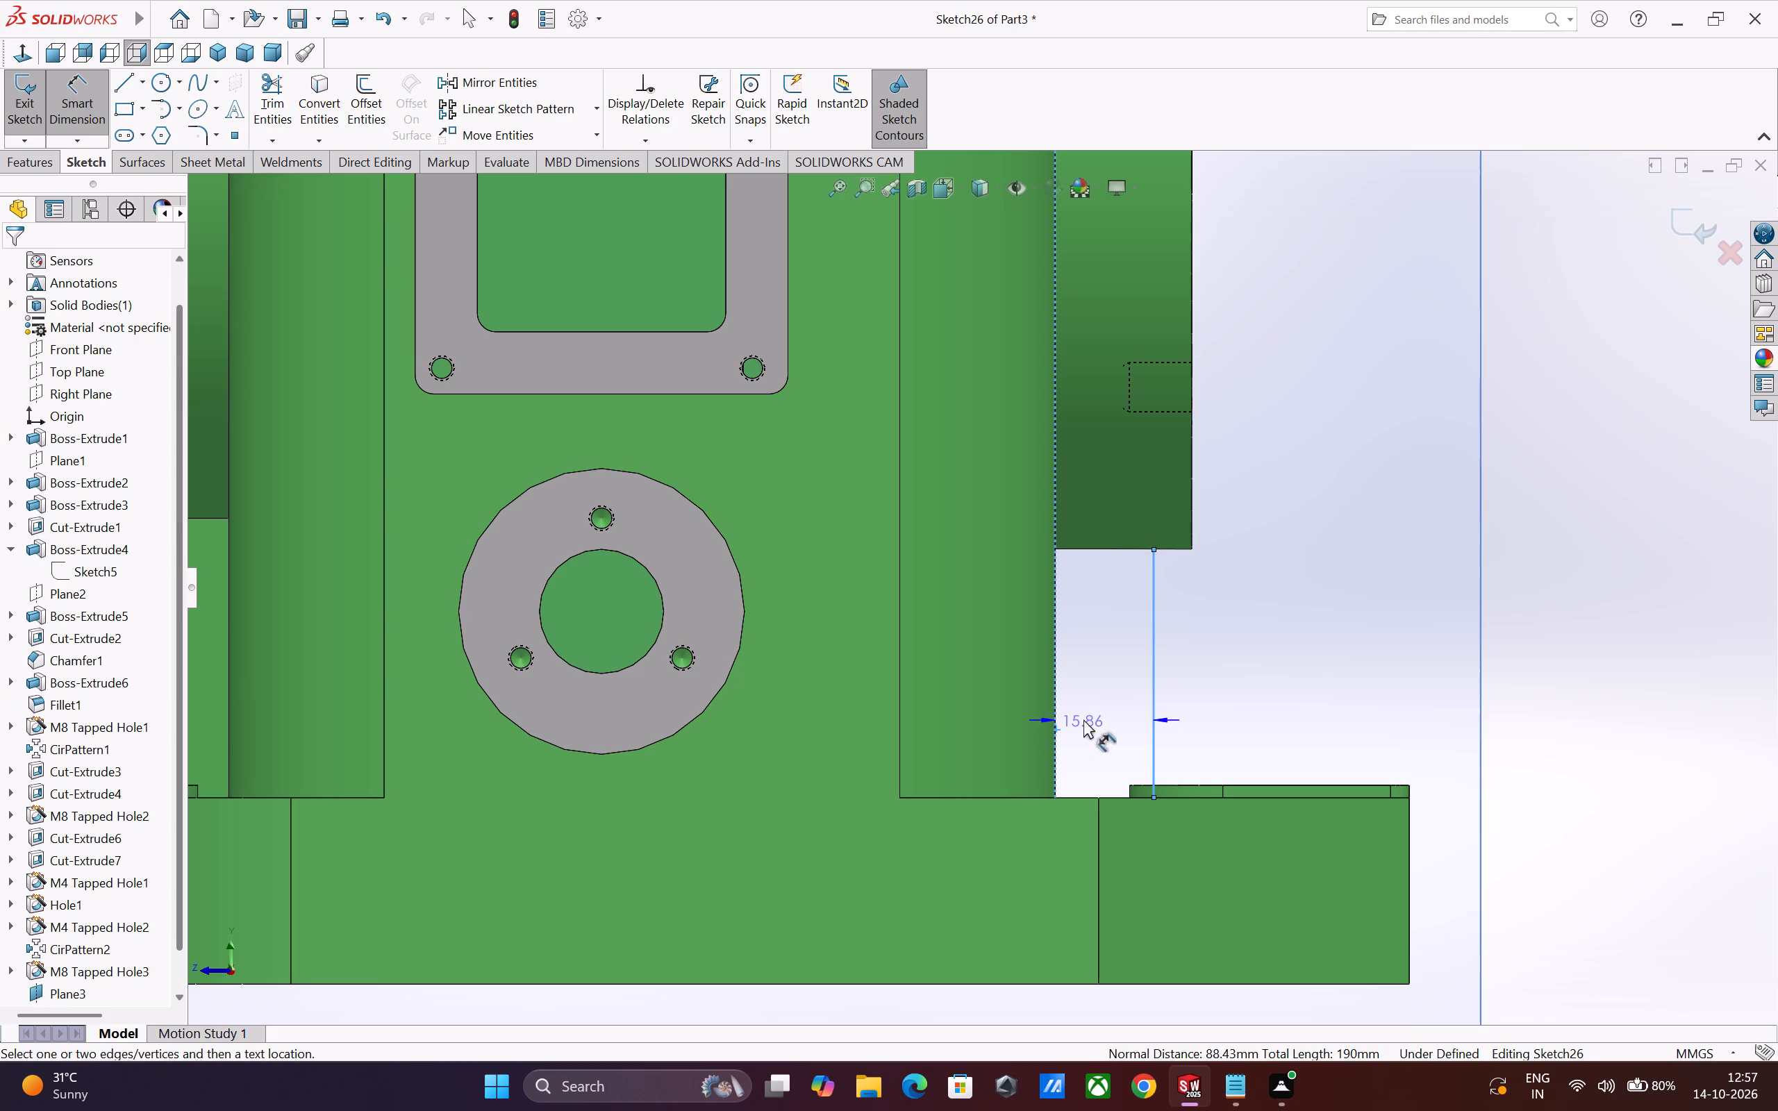
left_click(1092, 712)
key("2")
key("0")
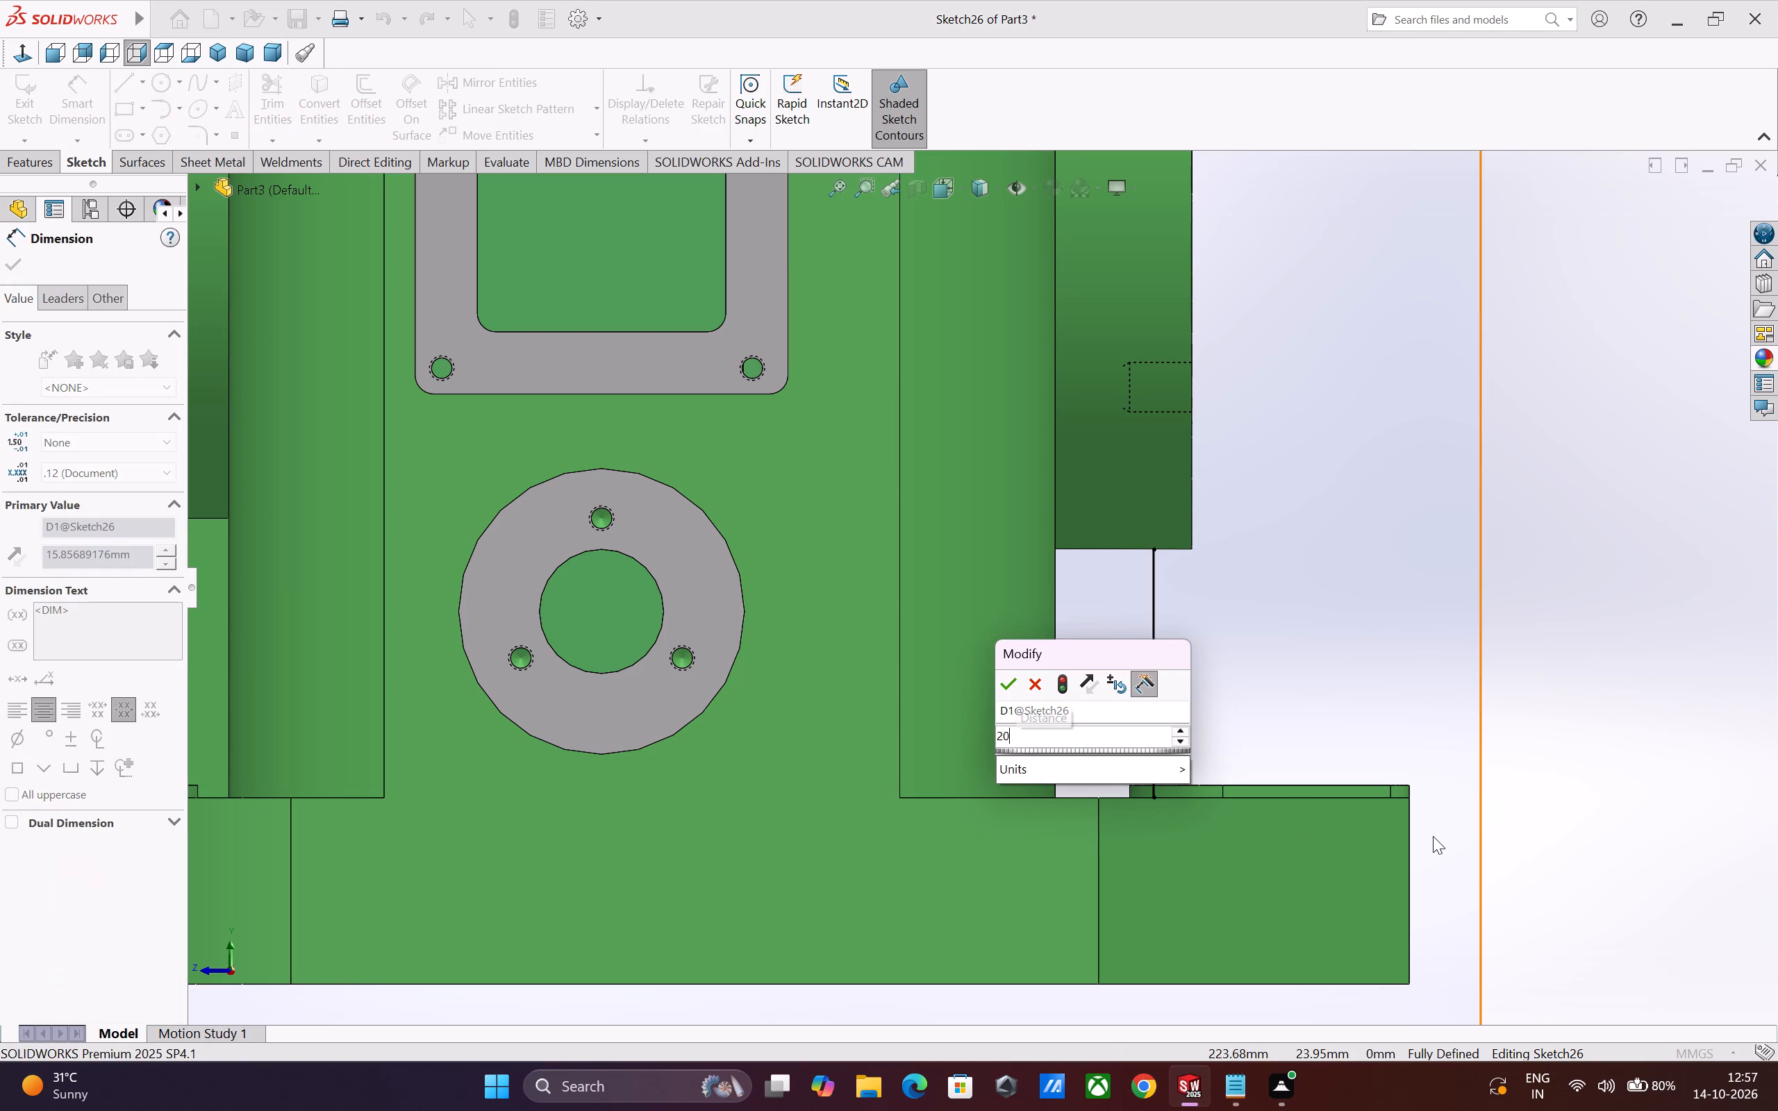
key("Return")
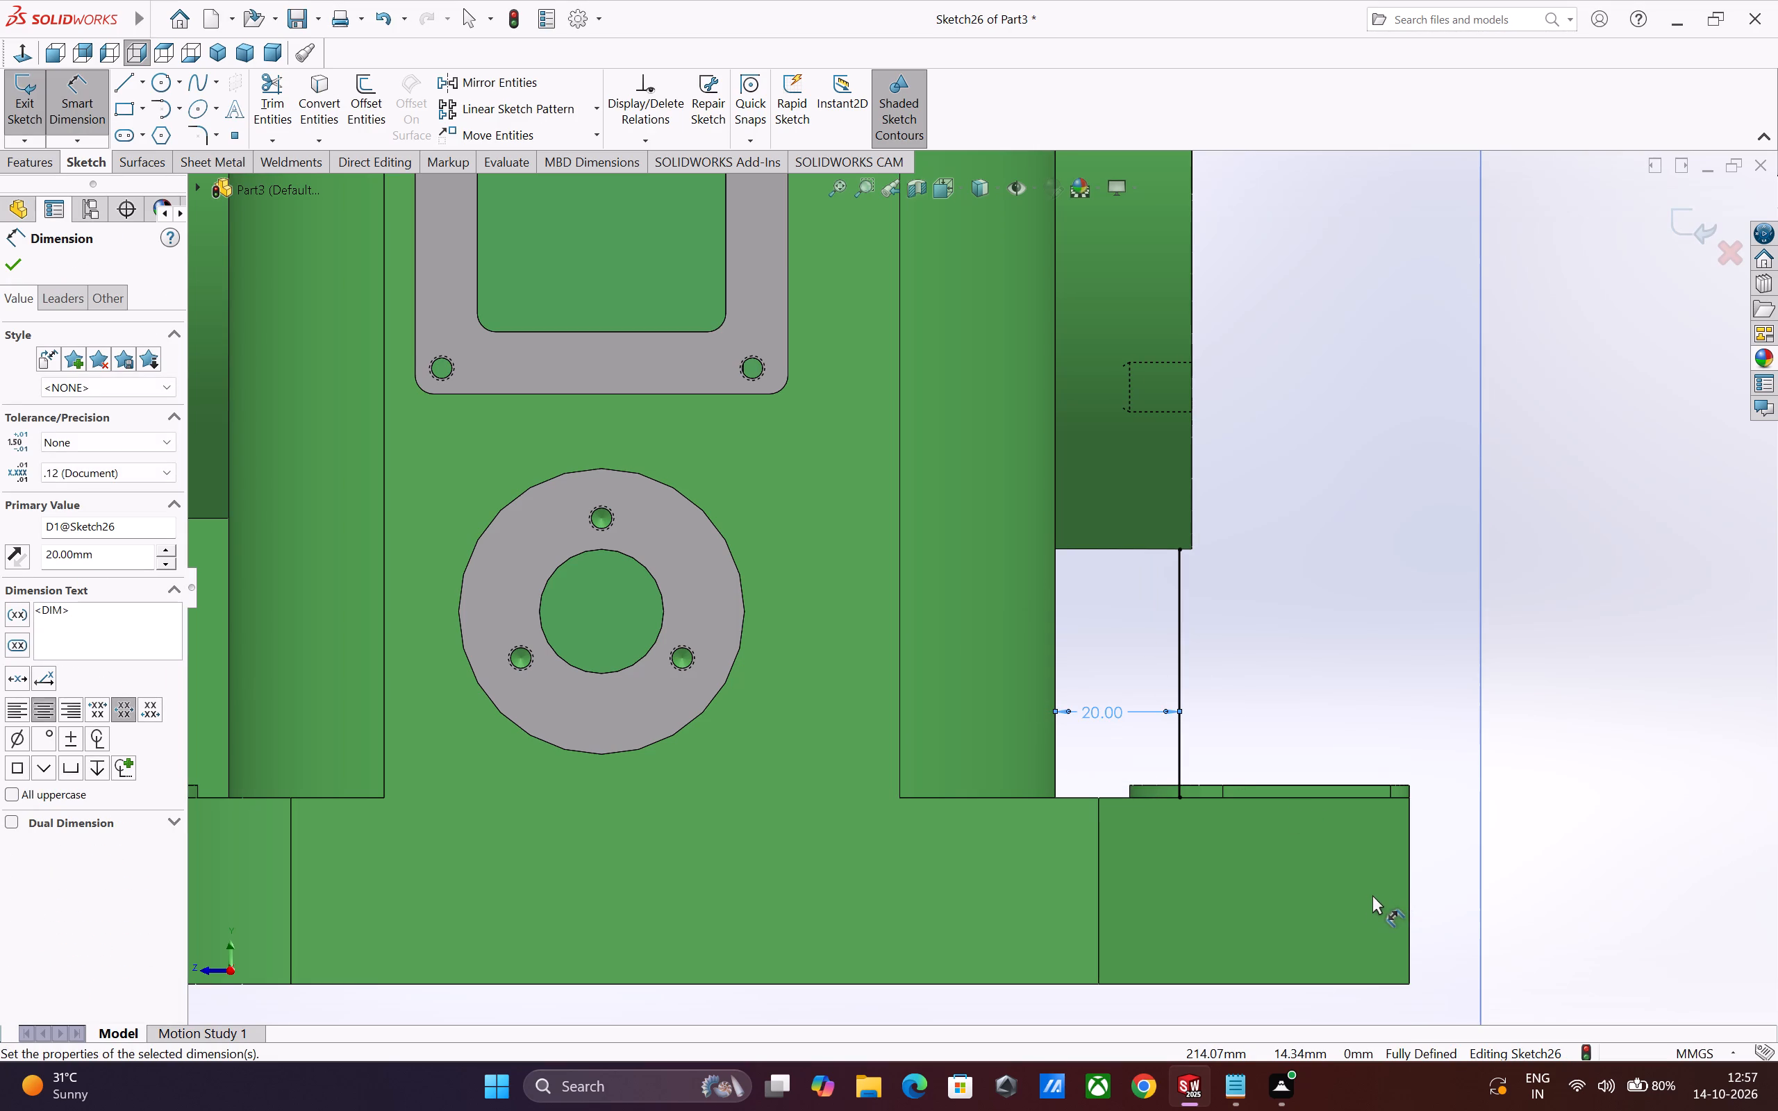
scroll(1225, 889, "up", 1)
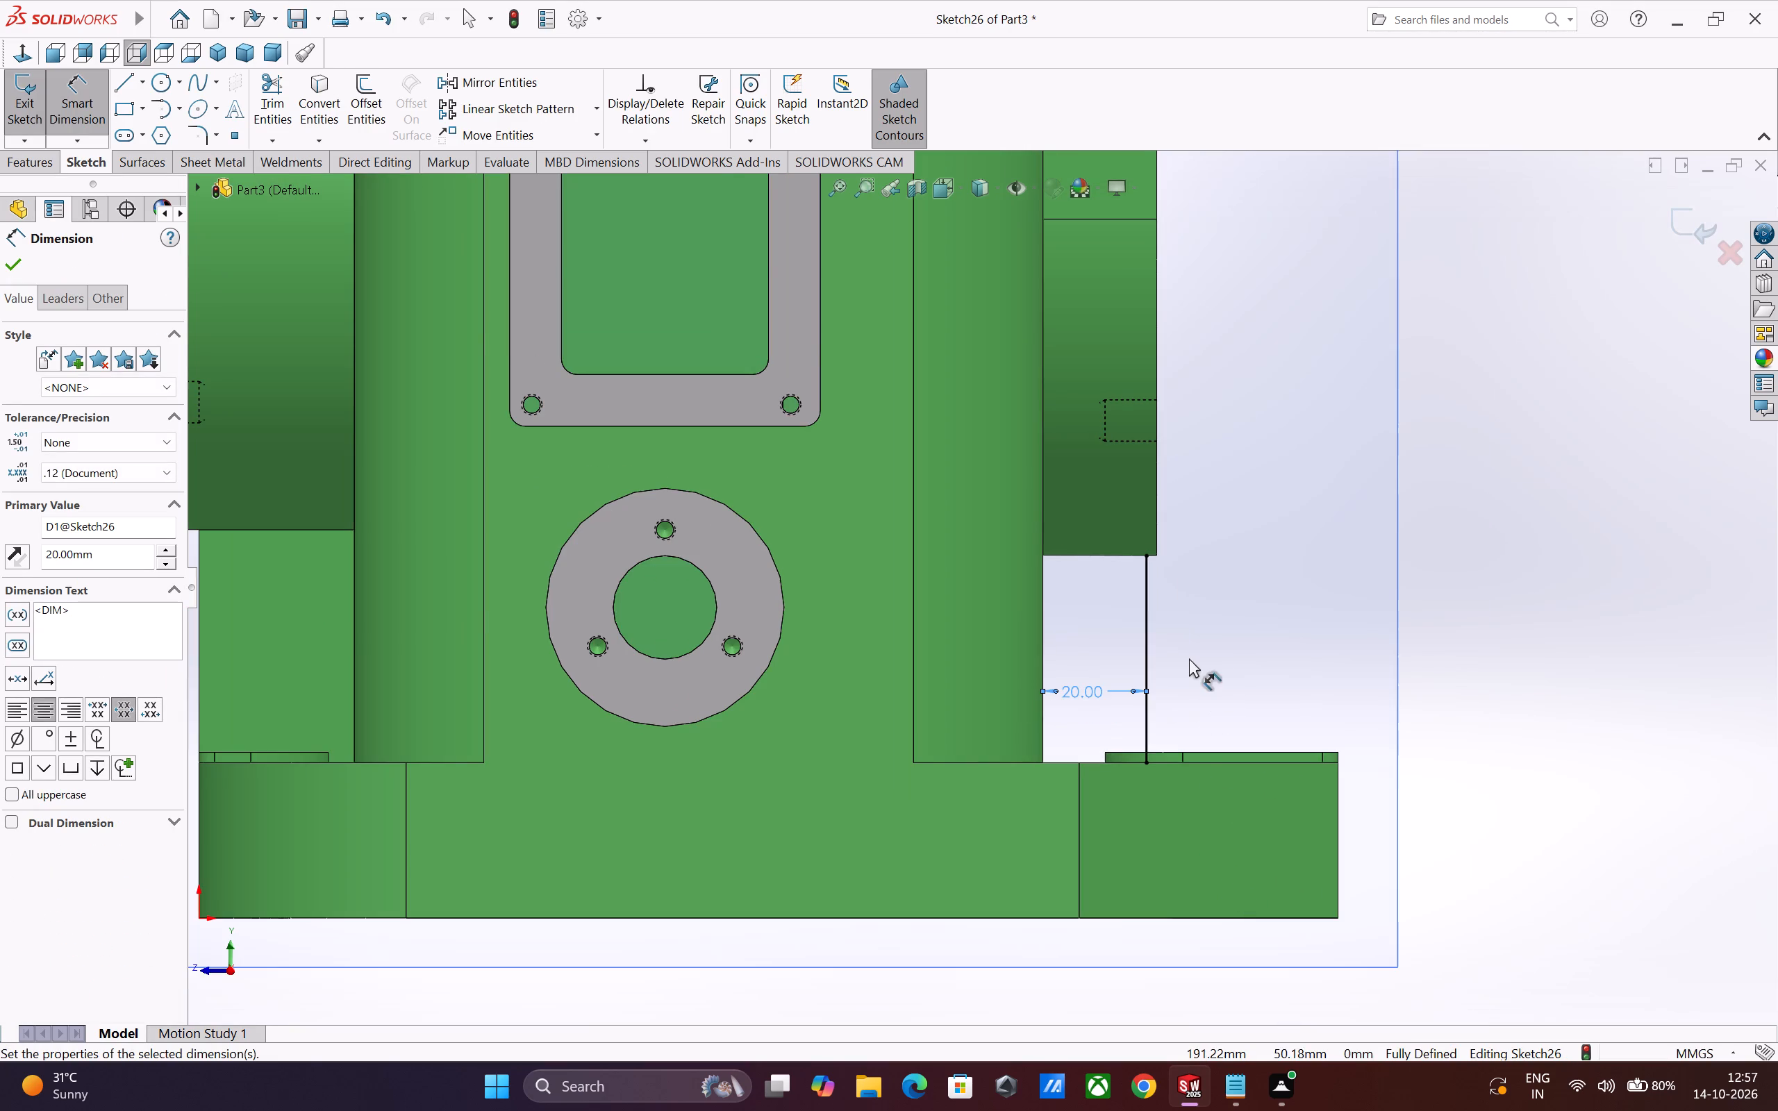
Create a 10 mm thick rib from the dimensioned line, thickened on both sides and filling towards the housing wall.
scroll(1189, 662, "down", 1)
left_click(1293, 676)
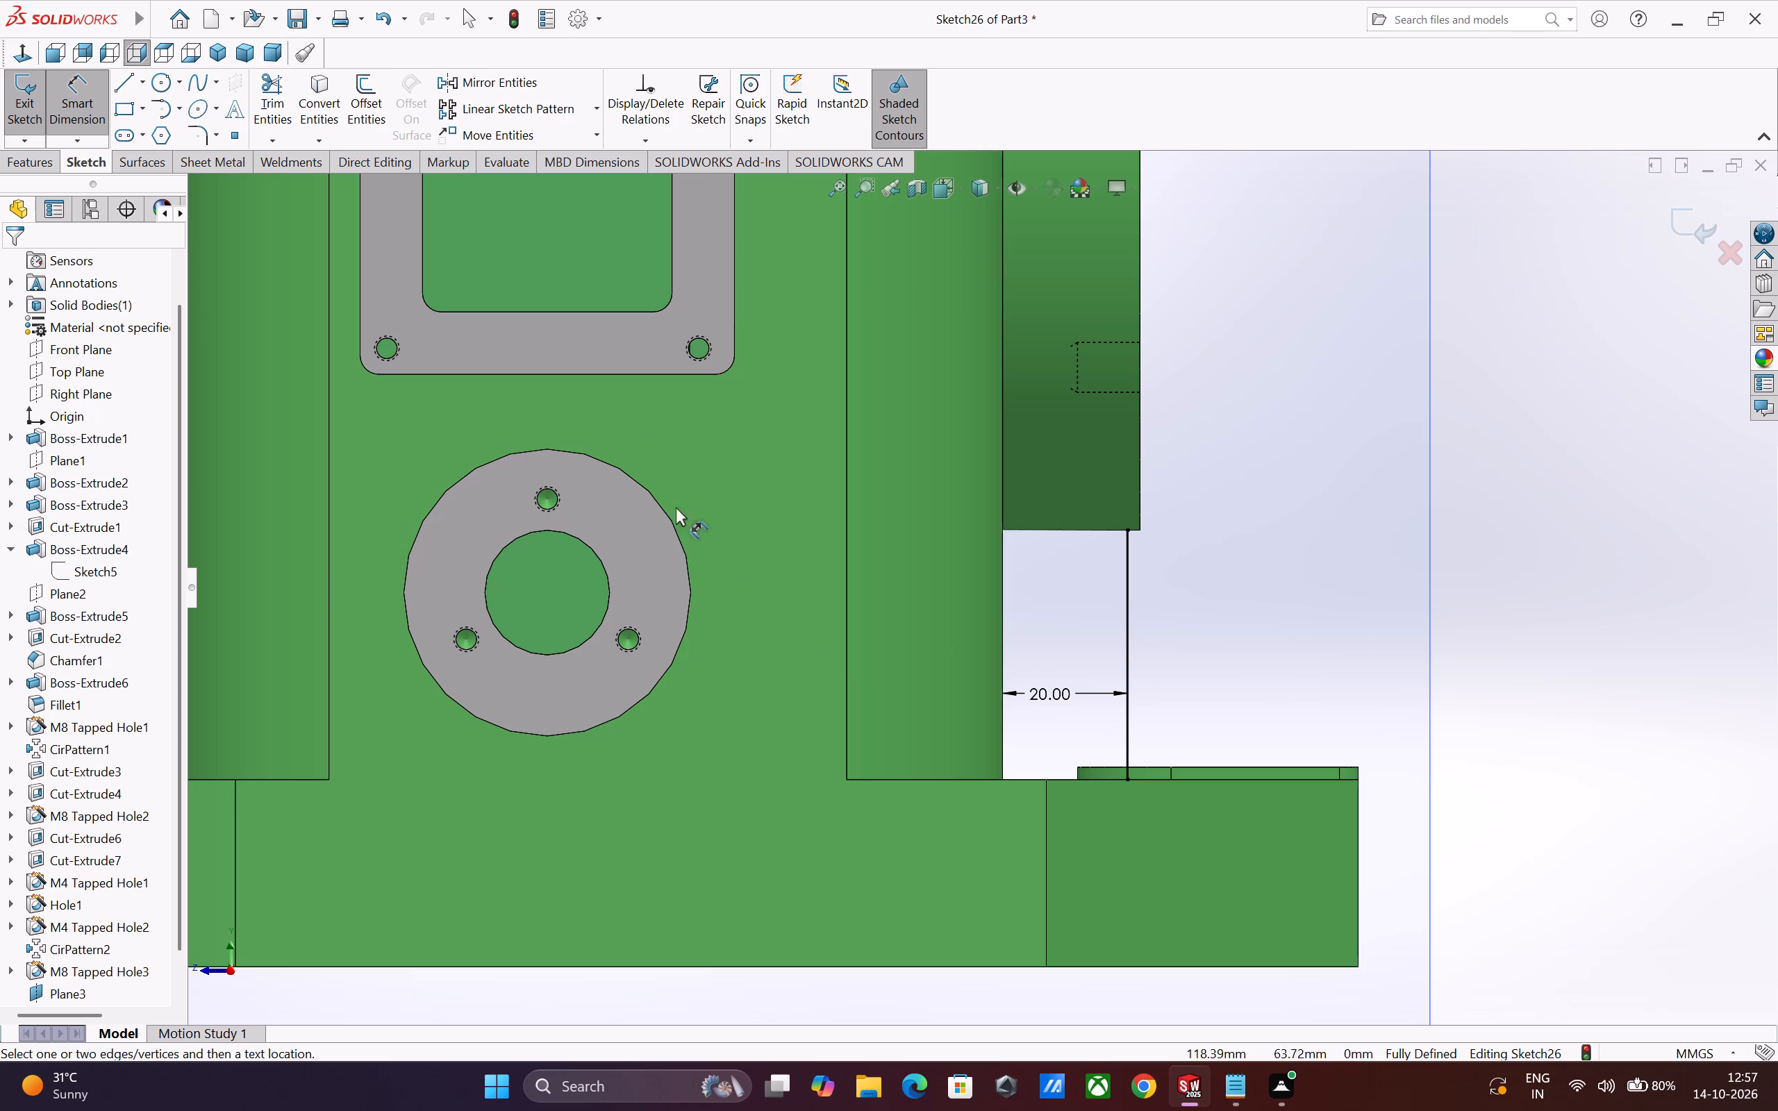
left_click(57, 169)
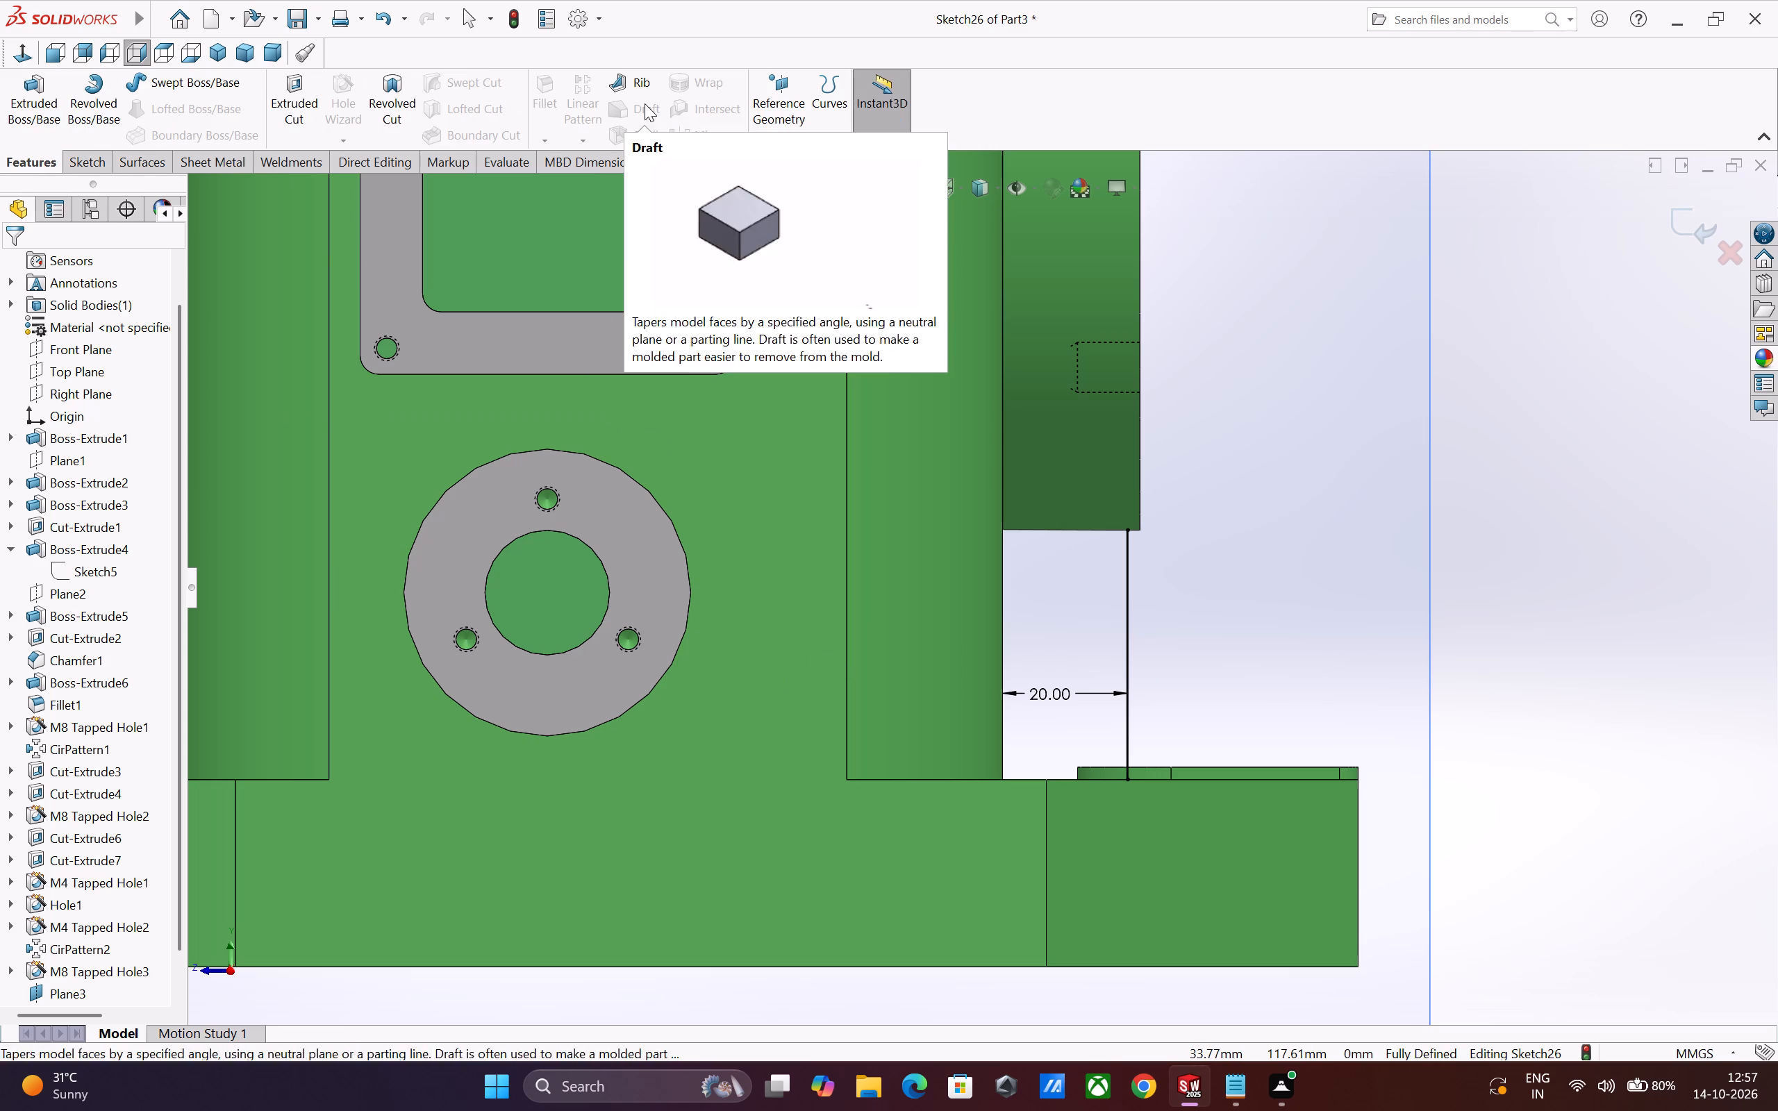
left_click(638, 91)
middle_click_drag(1308, 628, 1179, 703)
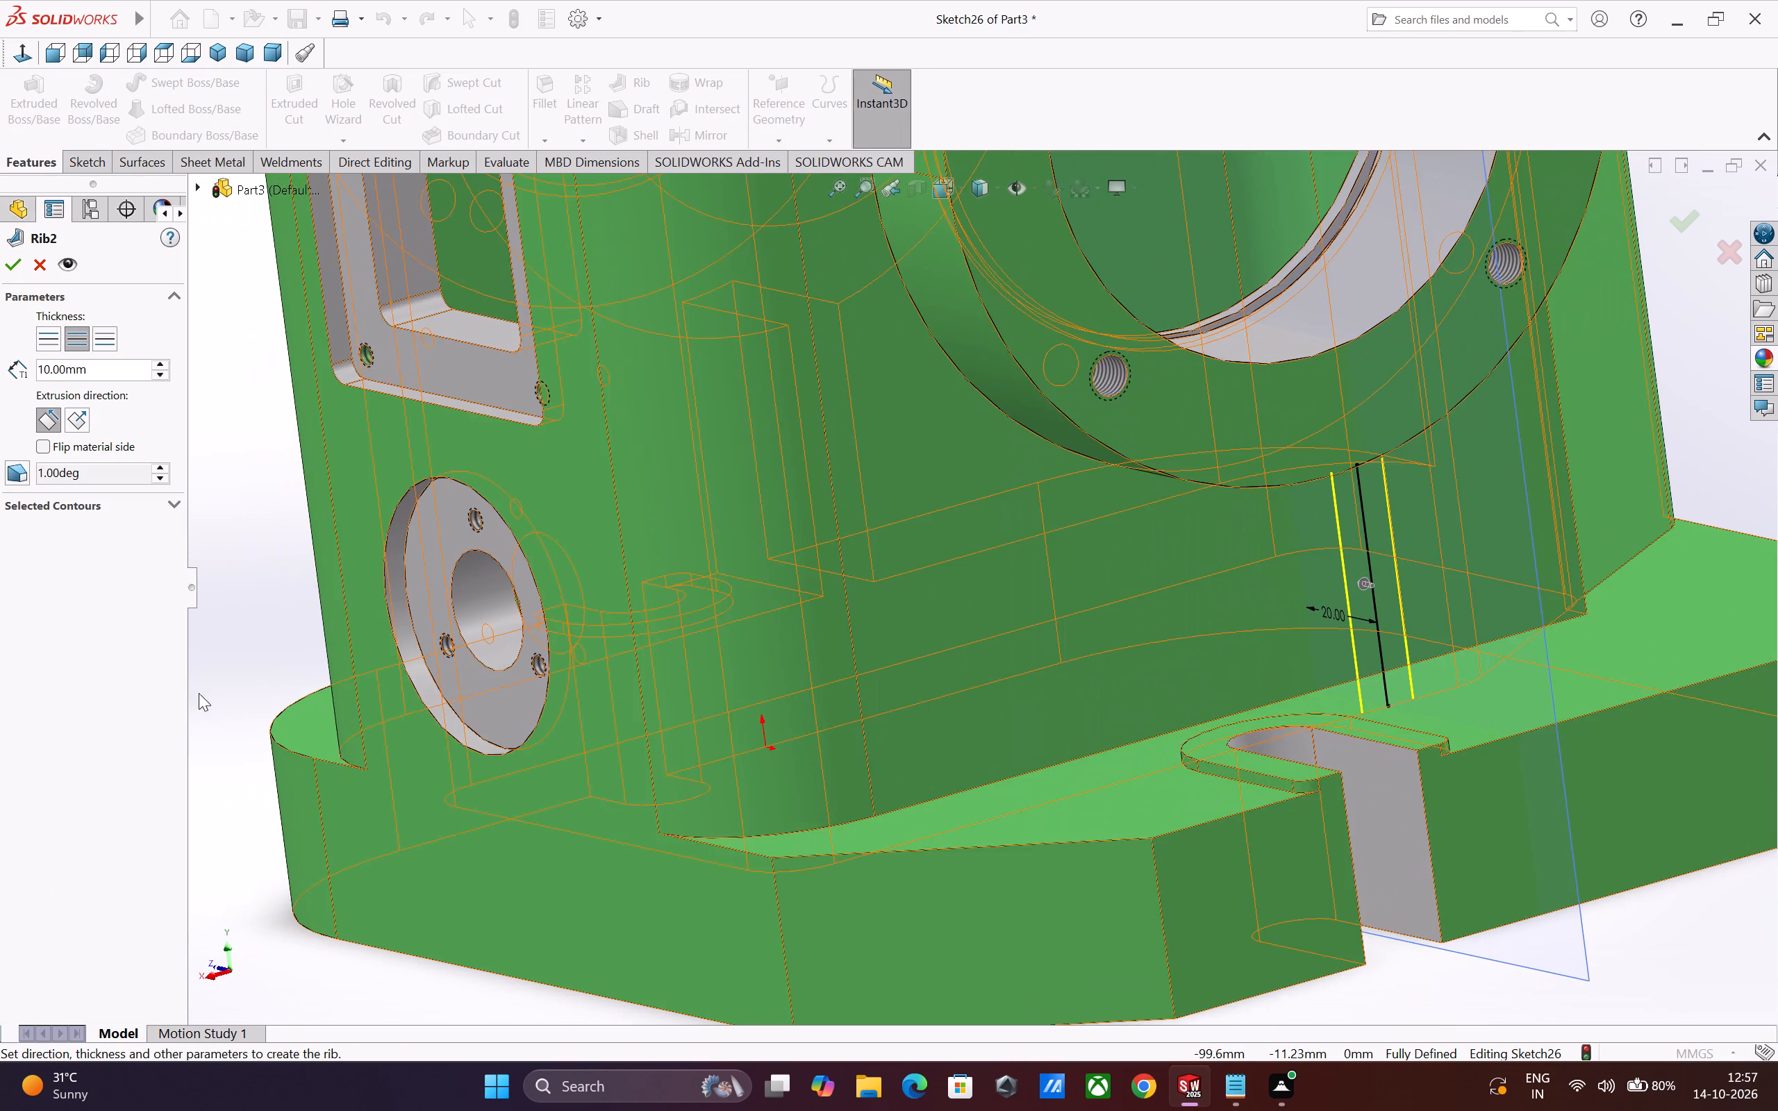
left_click(17, 266)
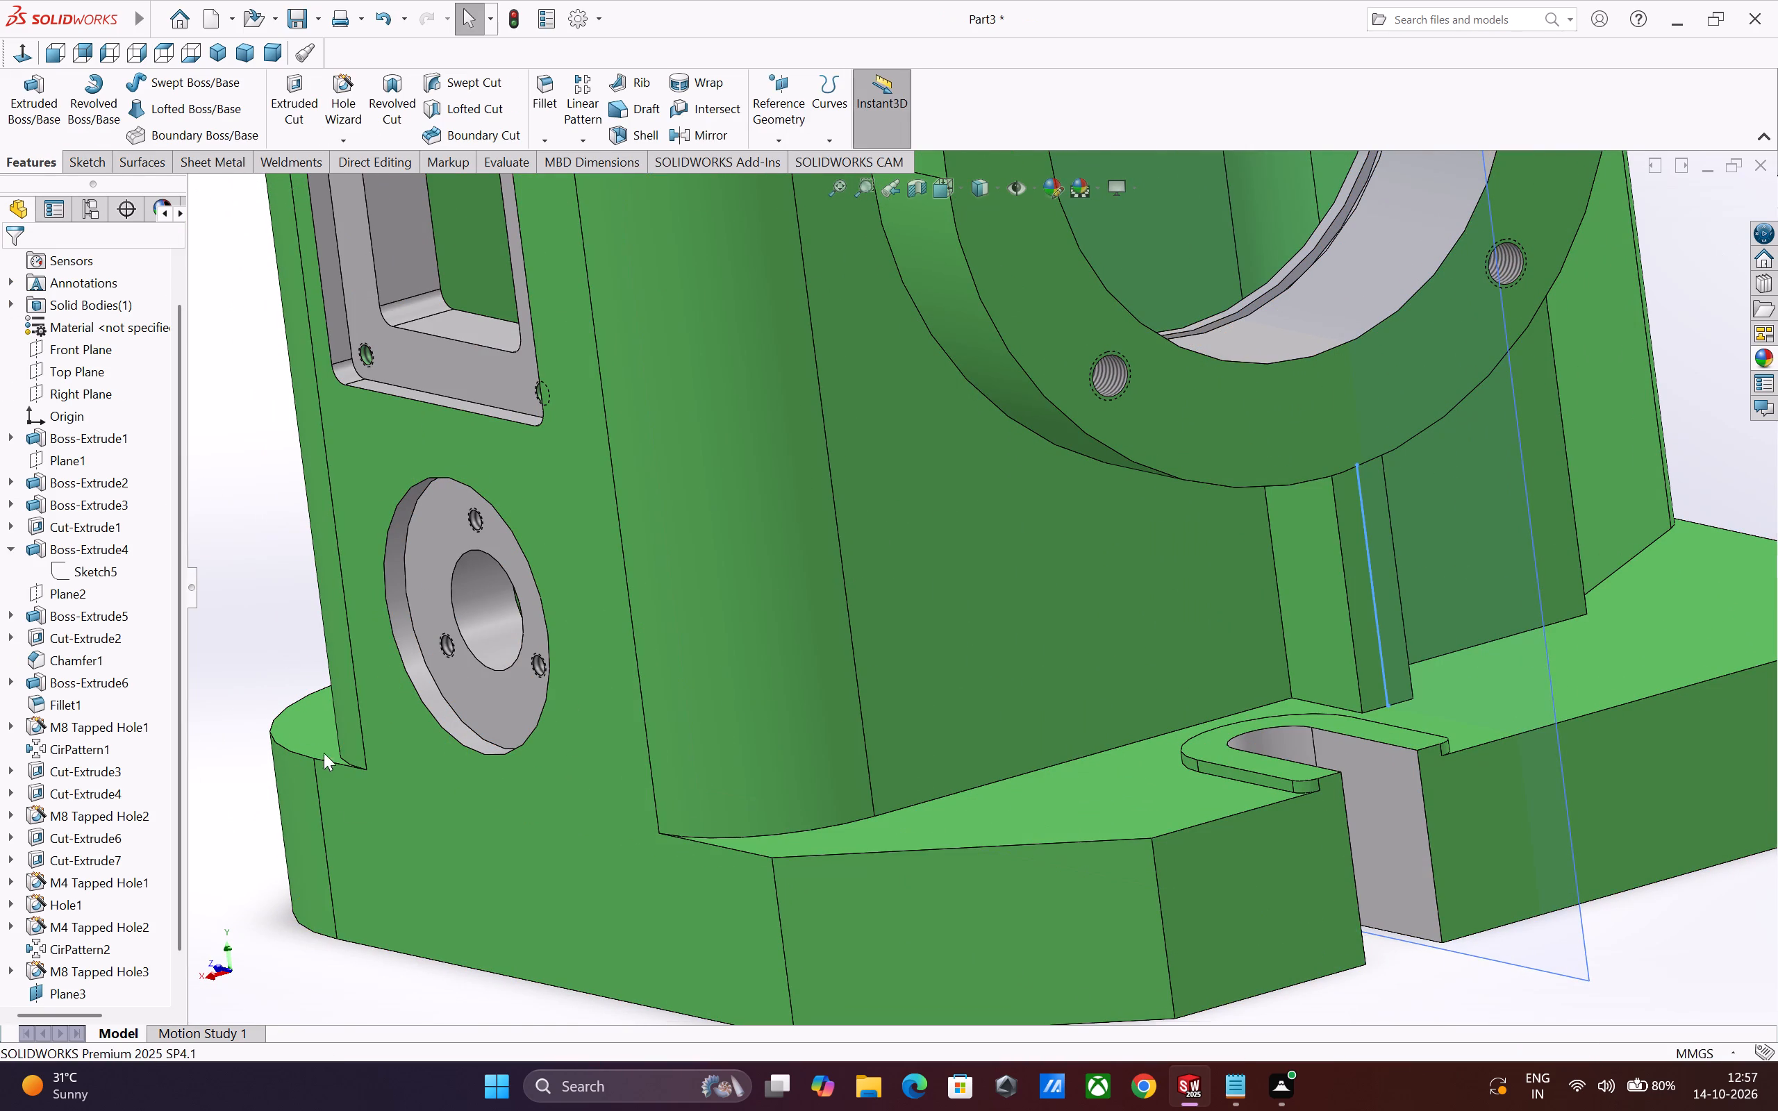
Hide the 7 mm offset plane used for the rib sketches.
left_click(329, 962)
middle_click_drag(335, 963, 397, 964)
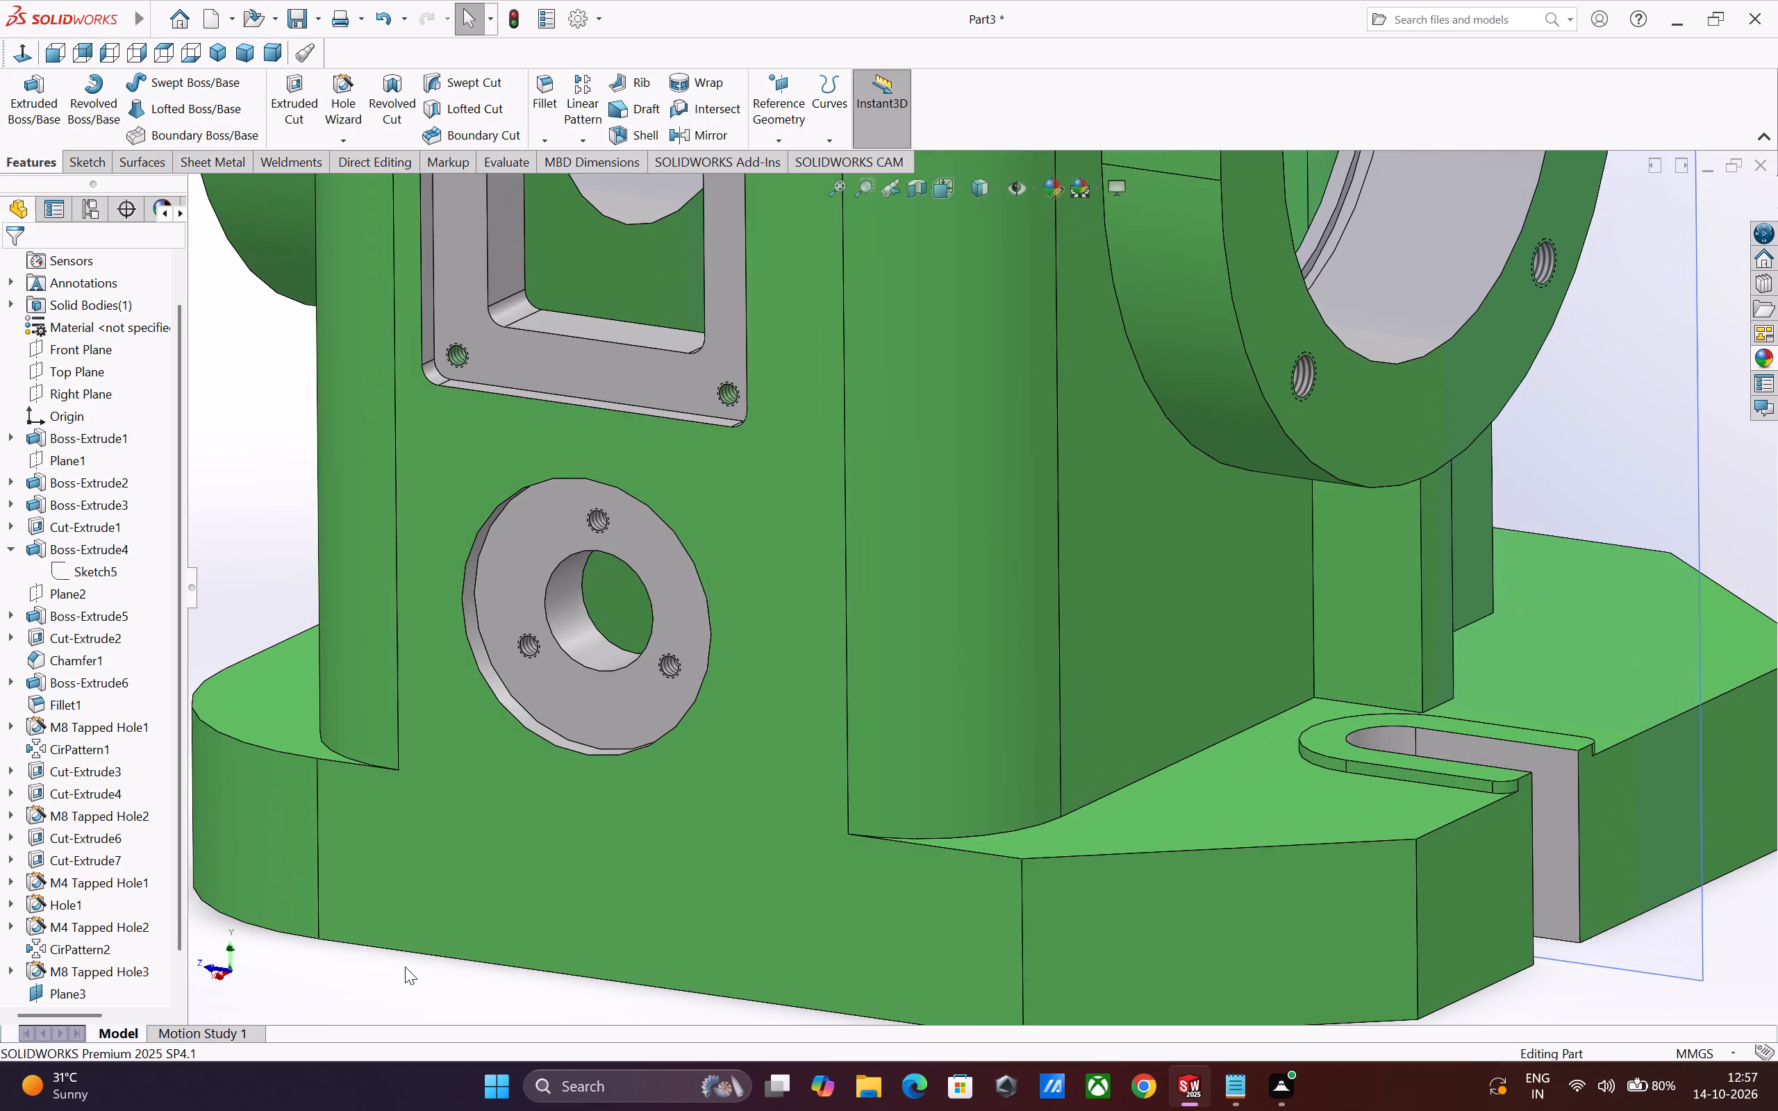
scroll(411, 969, "up", 3)
middle_click_drag(858, 1010, 824, 1030)
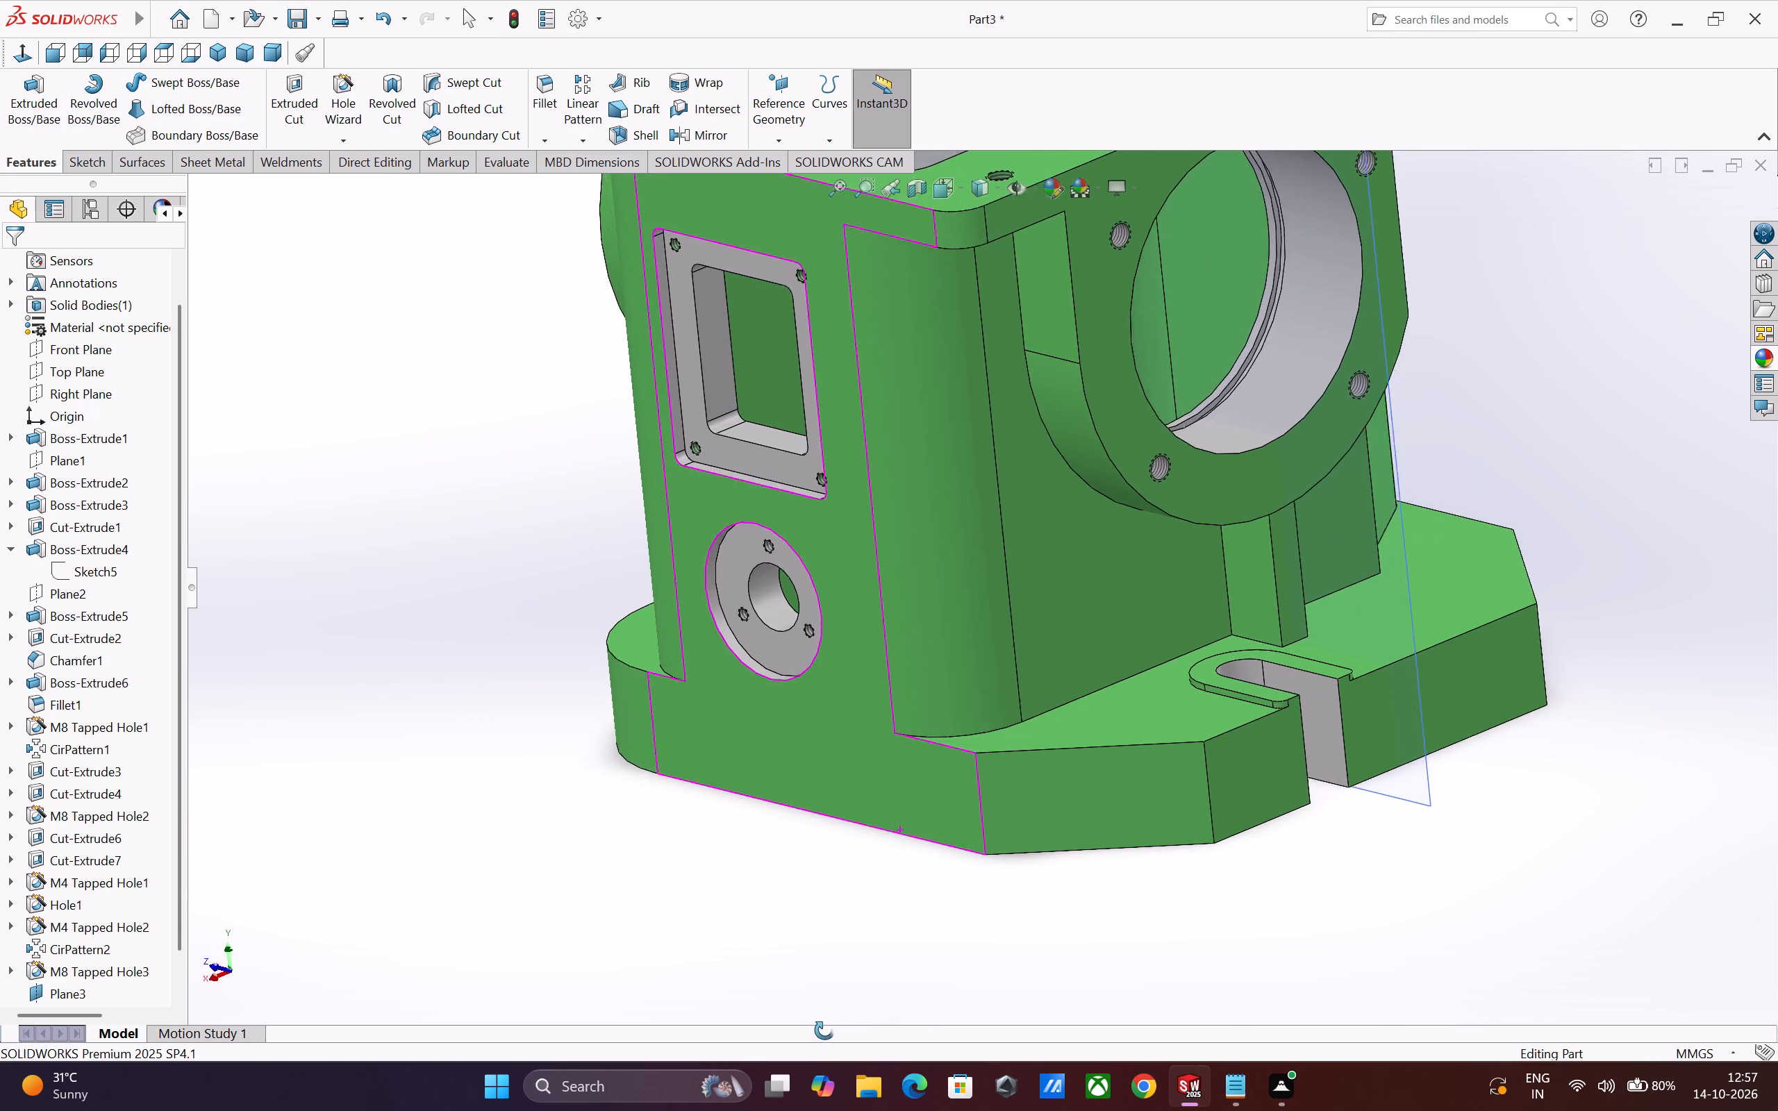
middle_click_drag(824, 1030, 871, 1010)
scroll(1081, 1003, "up", 2)
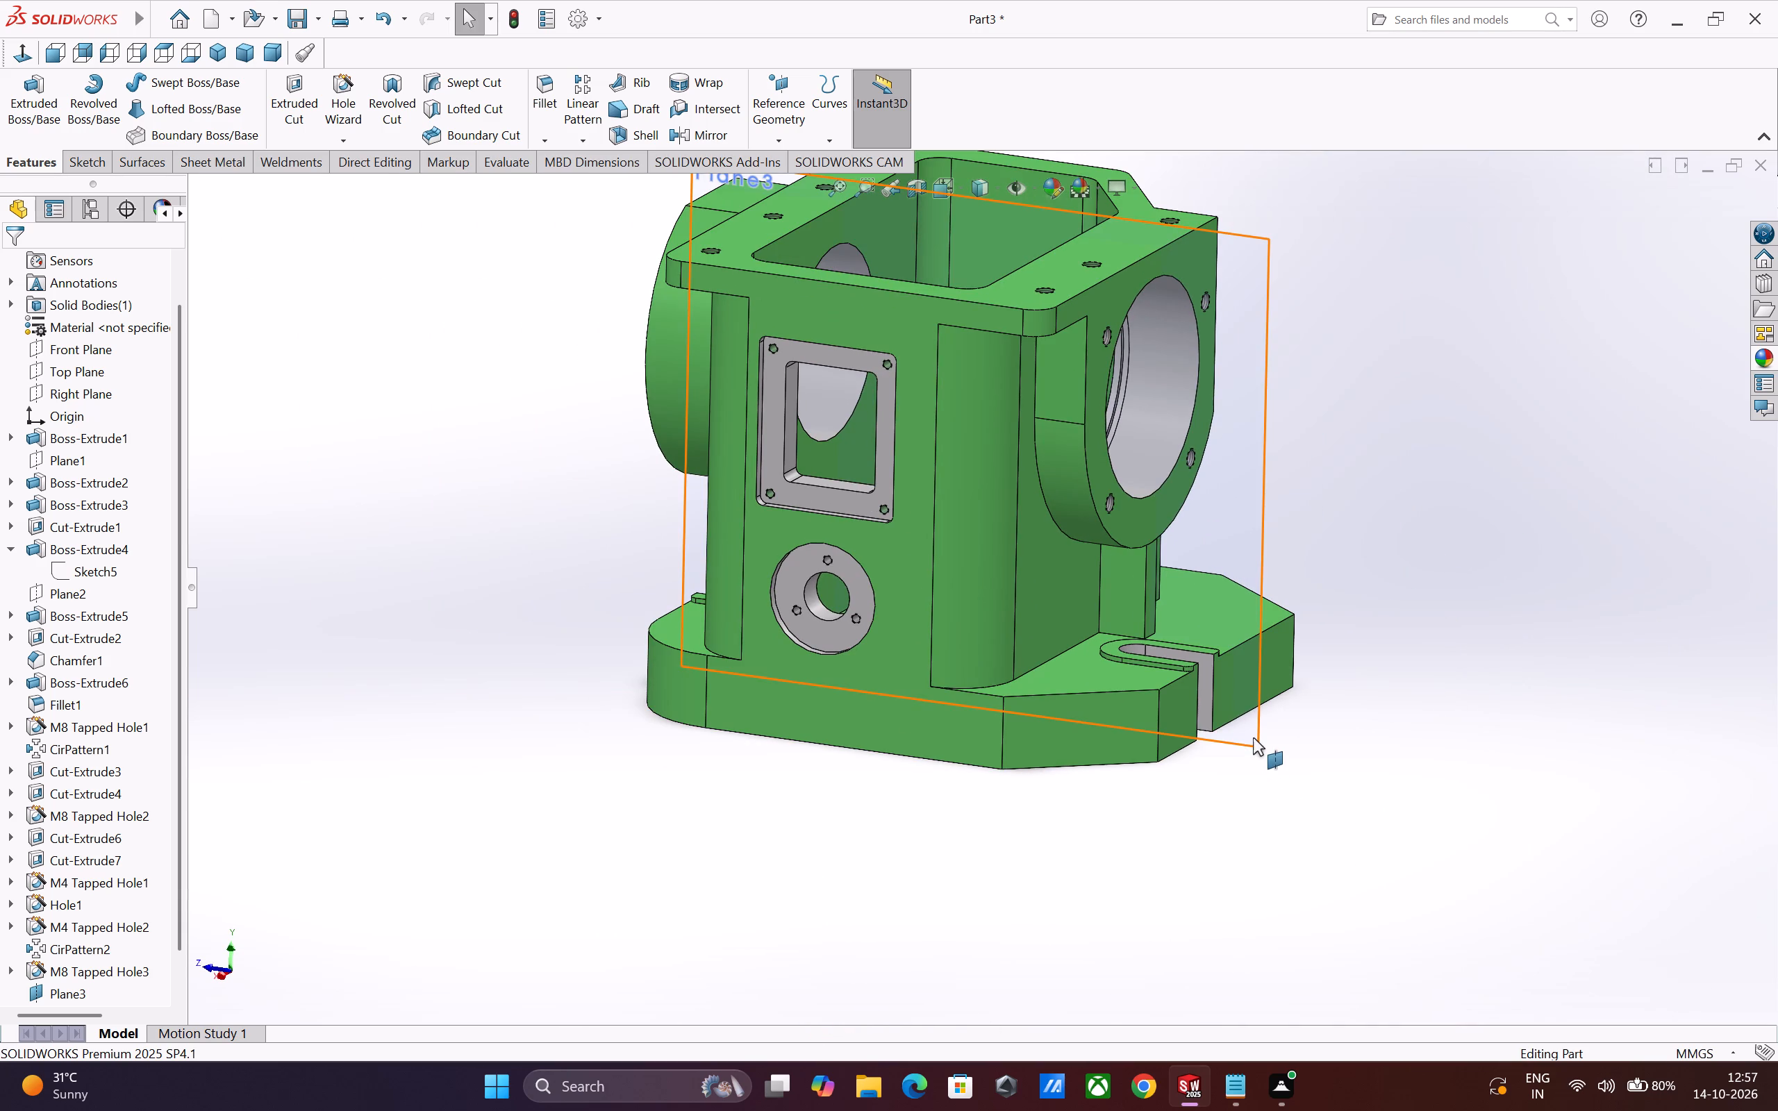
left_click(1251, 730)
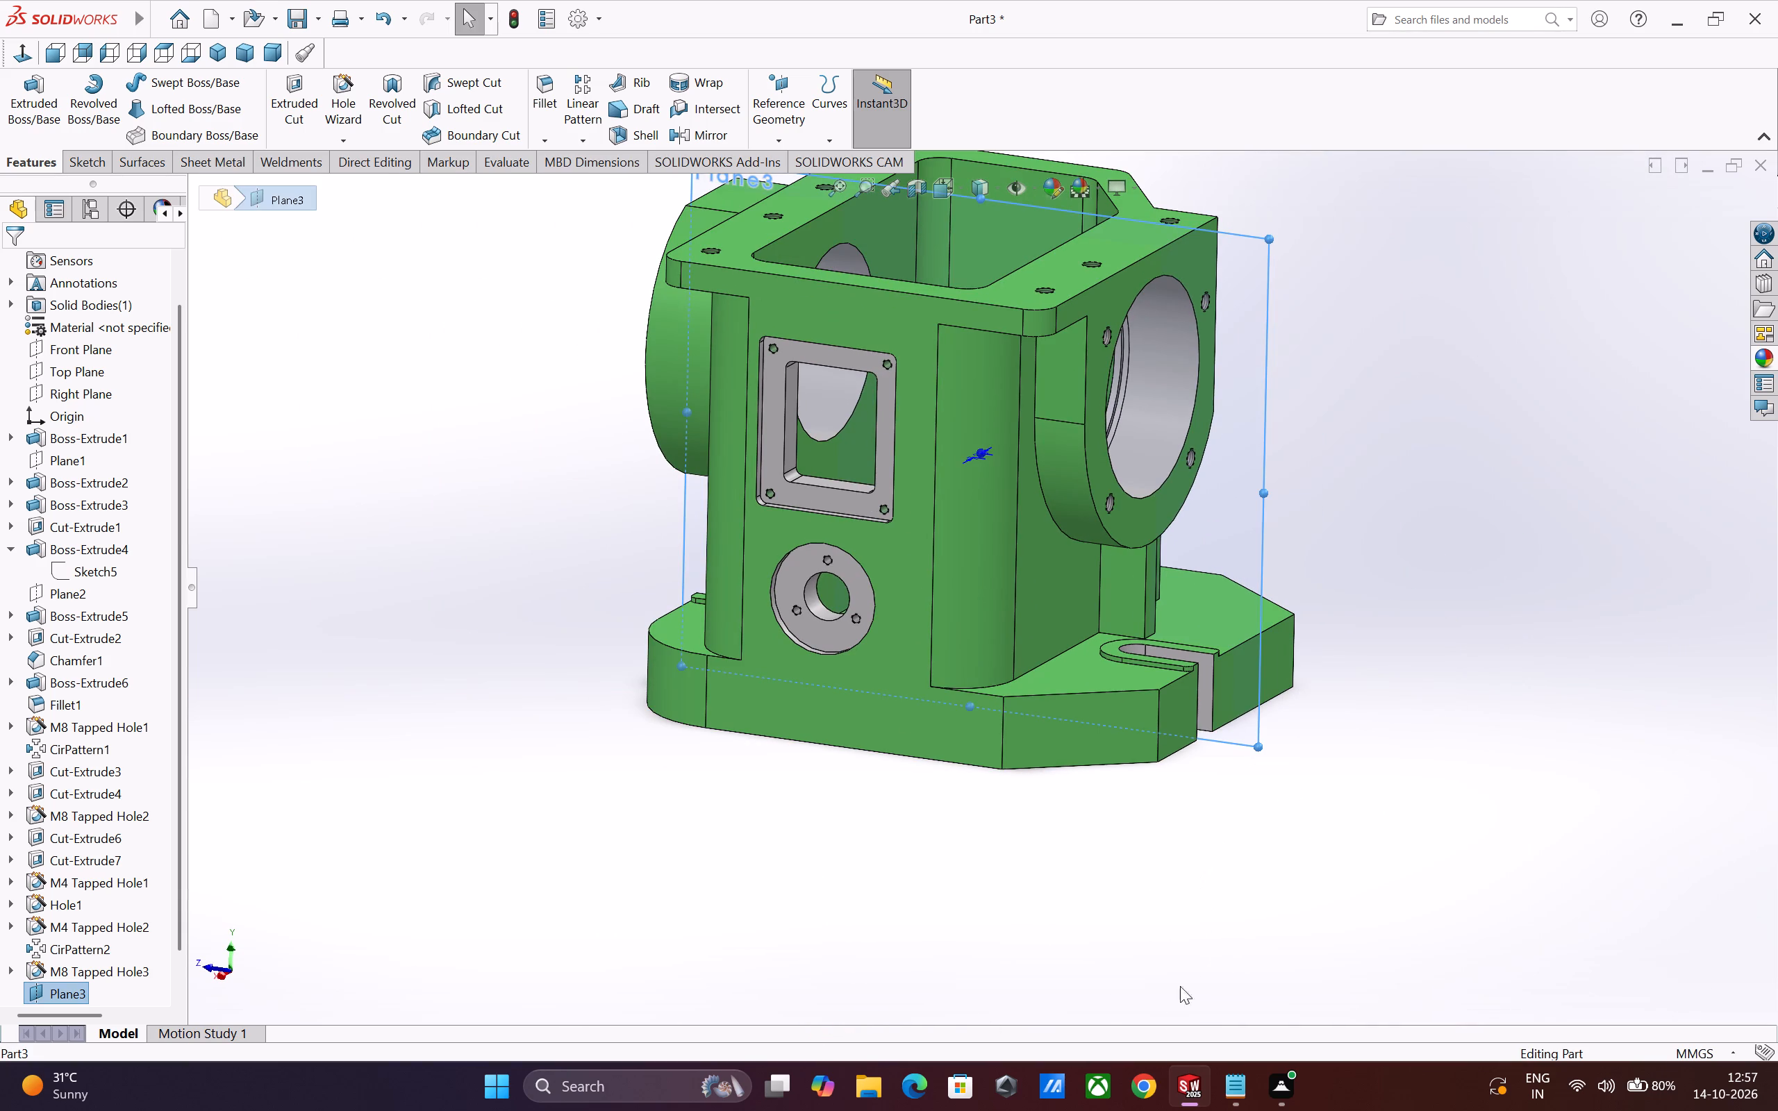
left_click(1244, 726)
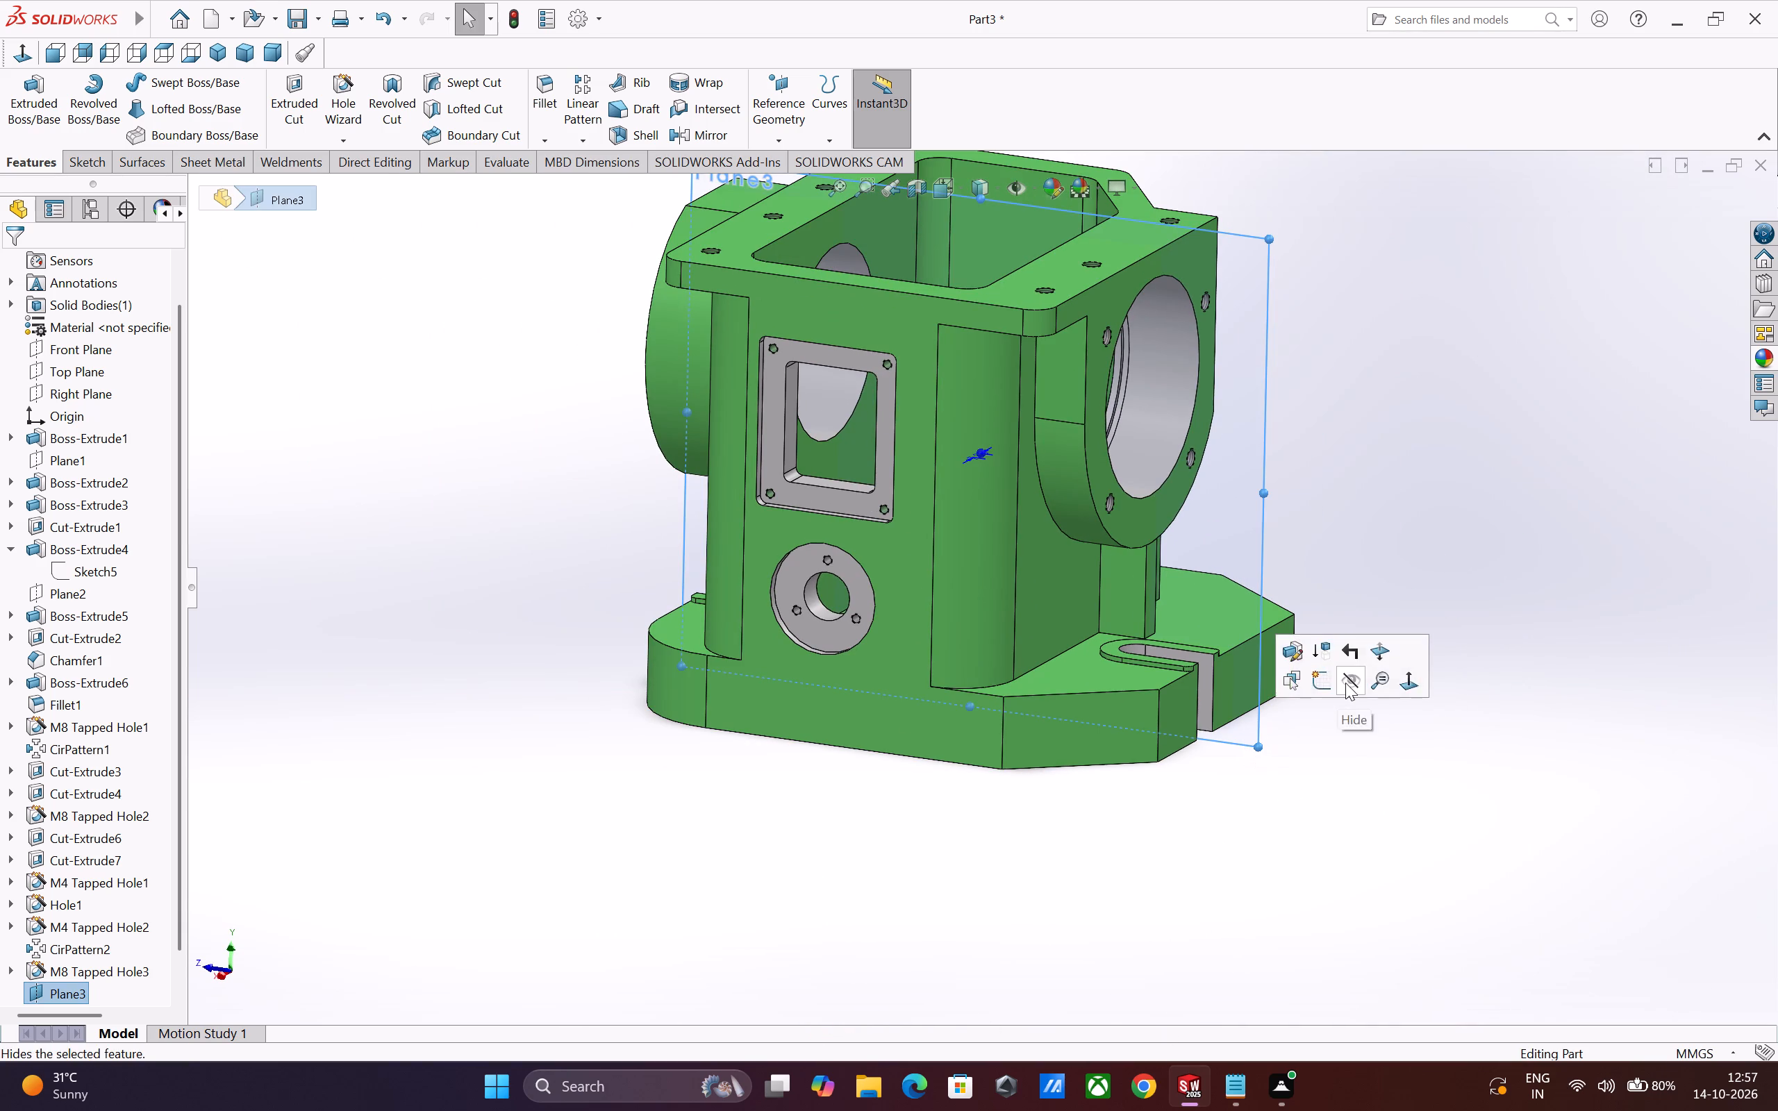
left_click(1345, 683)
Examine the new rib under the side boss, the slotted base and the housing's open top from several angles.
scroll(1330, 805, "up", 3)
scroll(1085, 562, "up", 2)
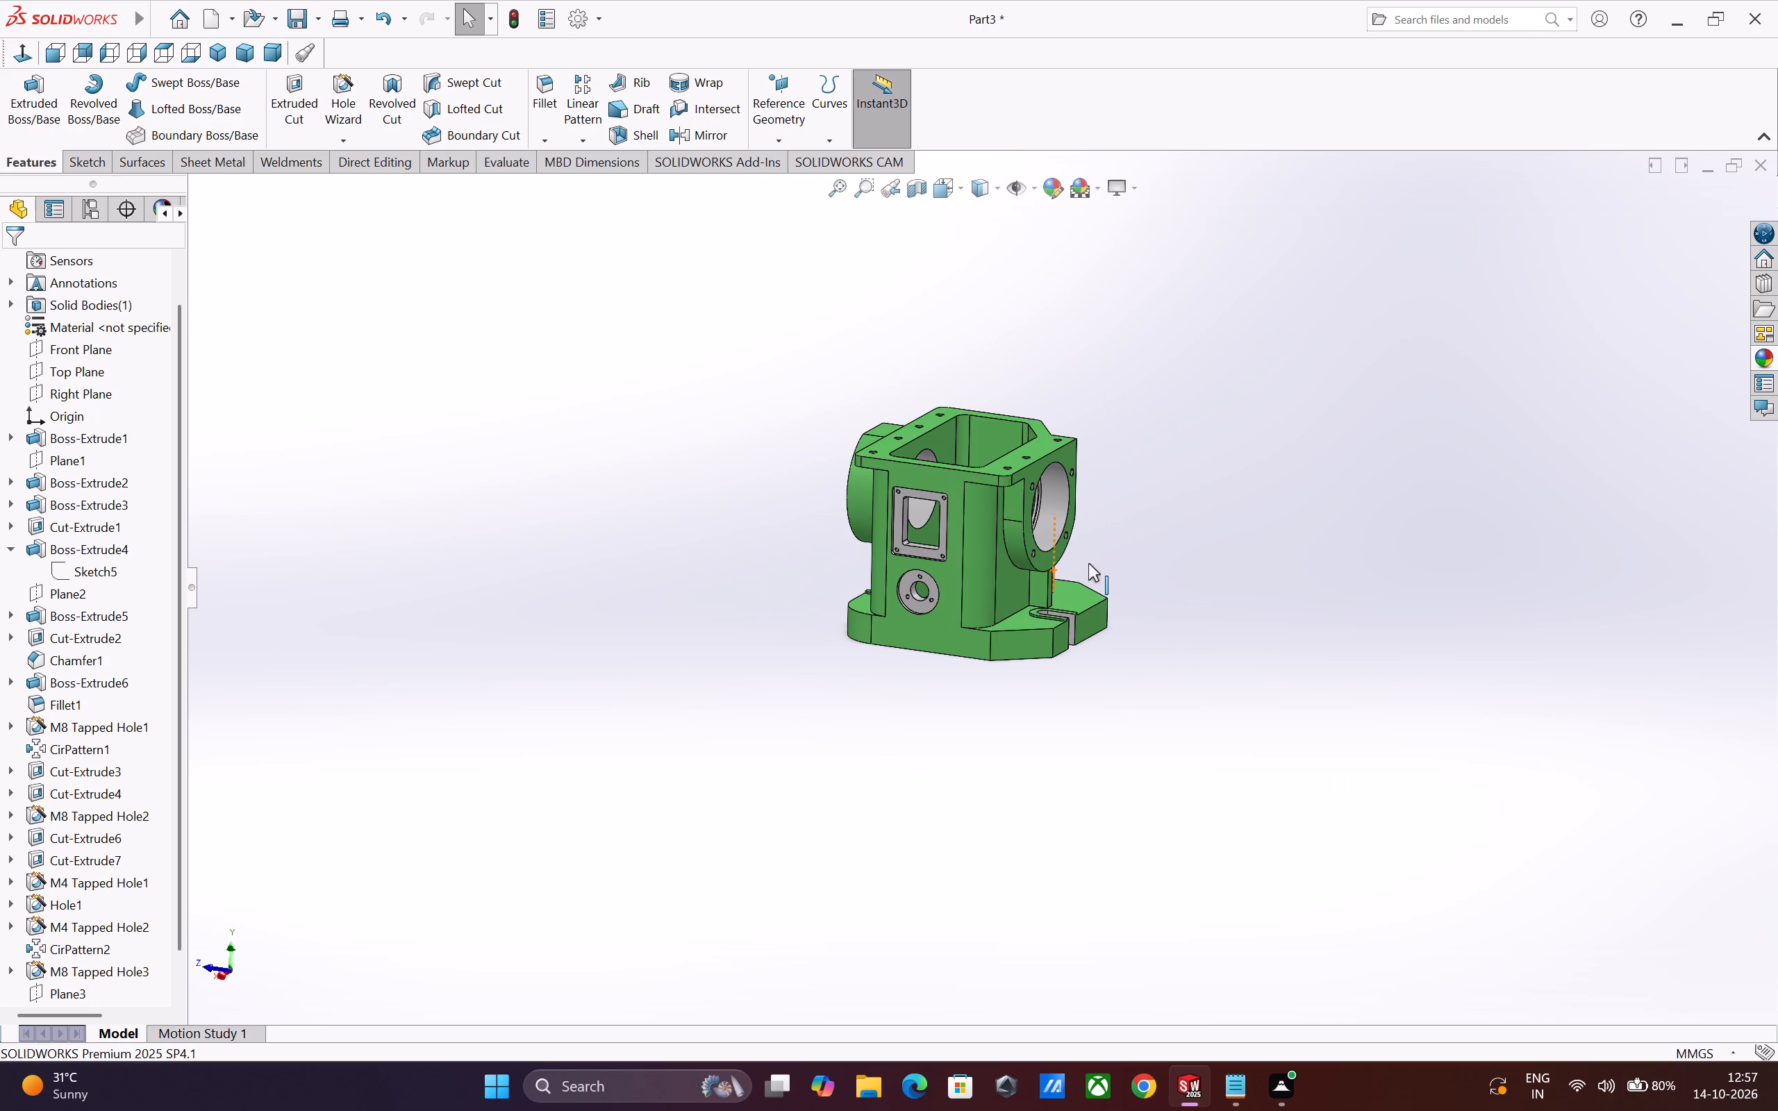
scroll(1091, 563, "down", 1)
scroll(1091, 563, "up", 1)
scroll(1063, 533, "down", 1)
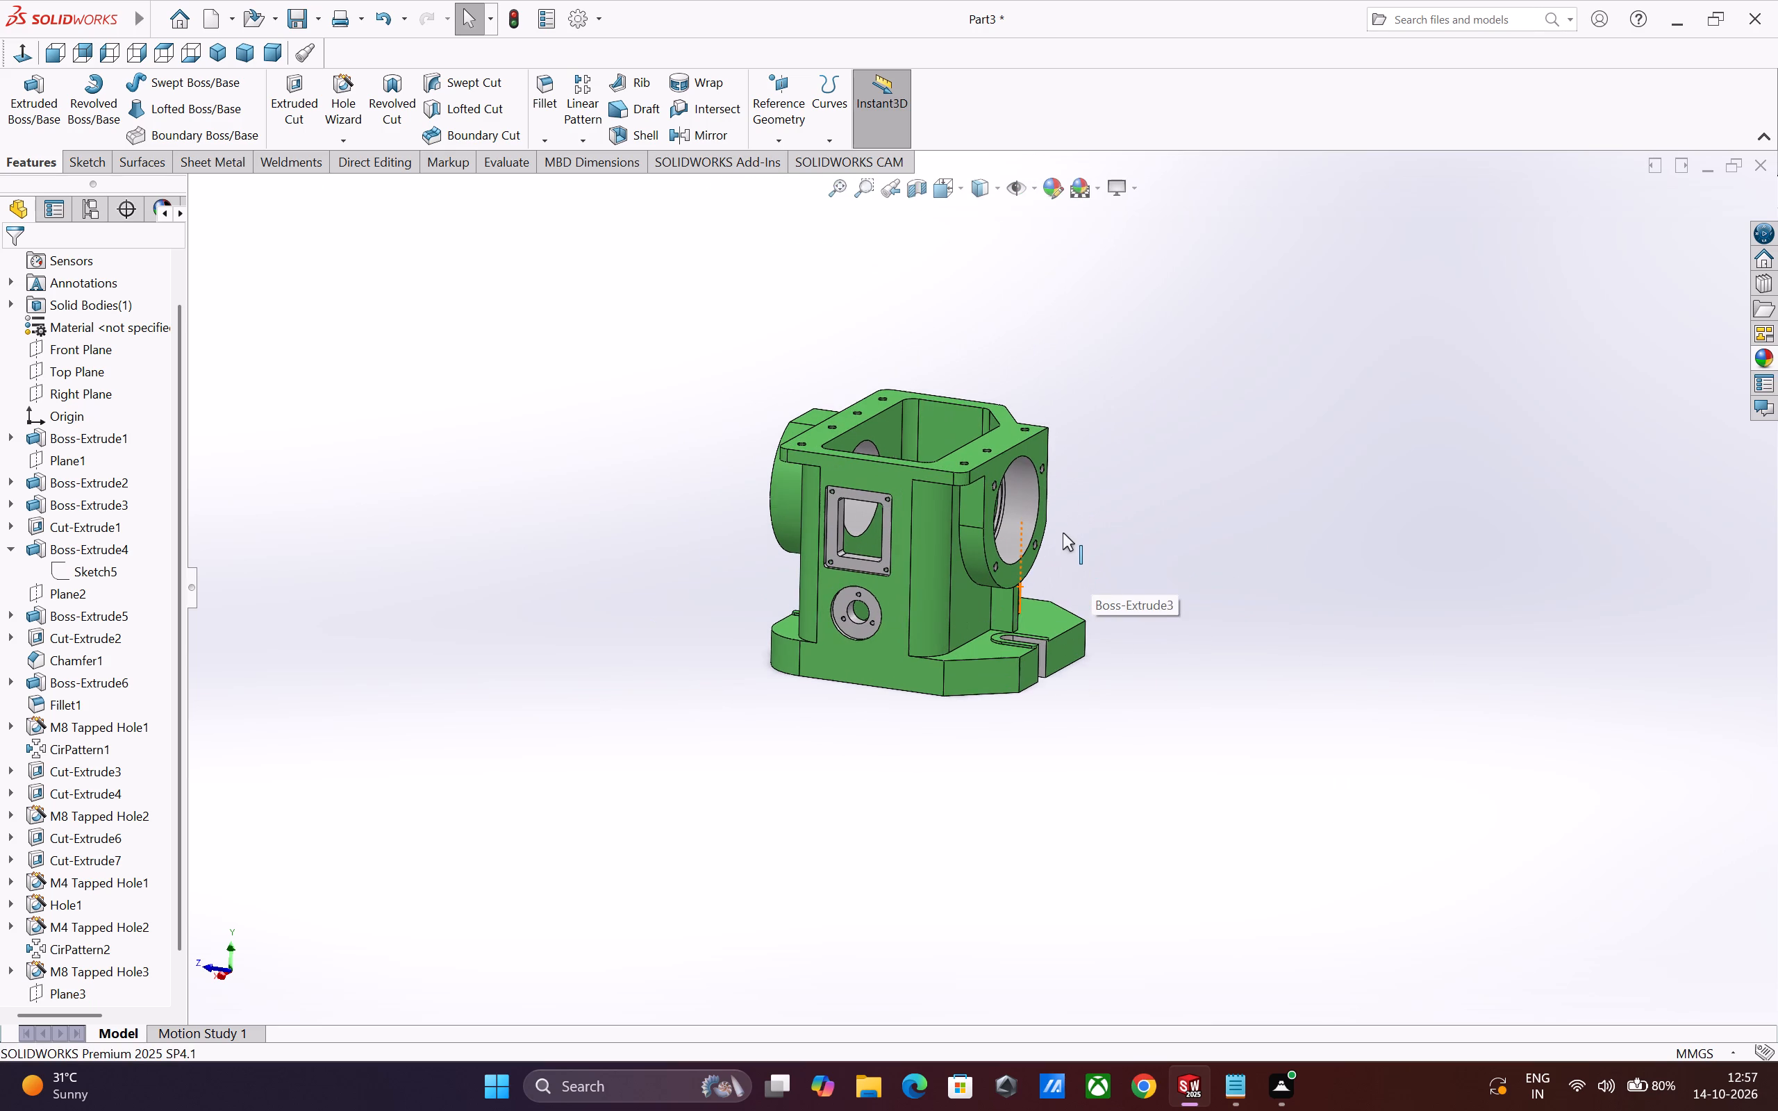
scroll(1063, 533, "down", 3)
middle_click_drag(1202, 632, 1117, 680)
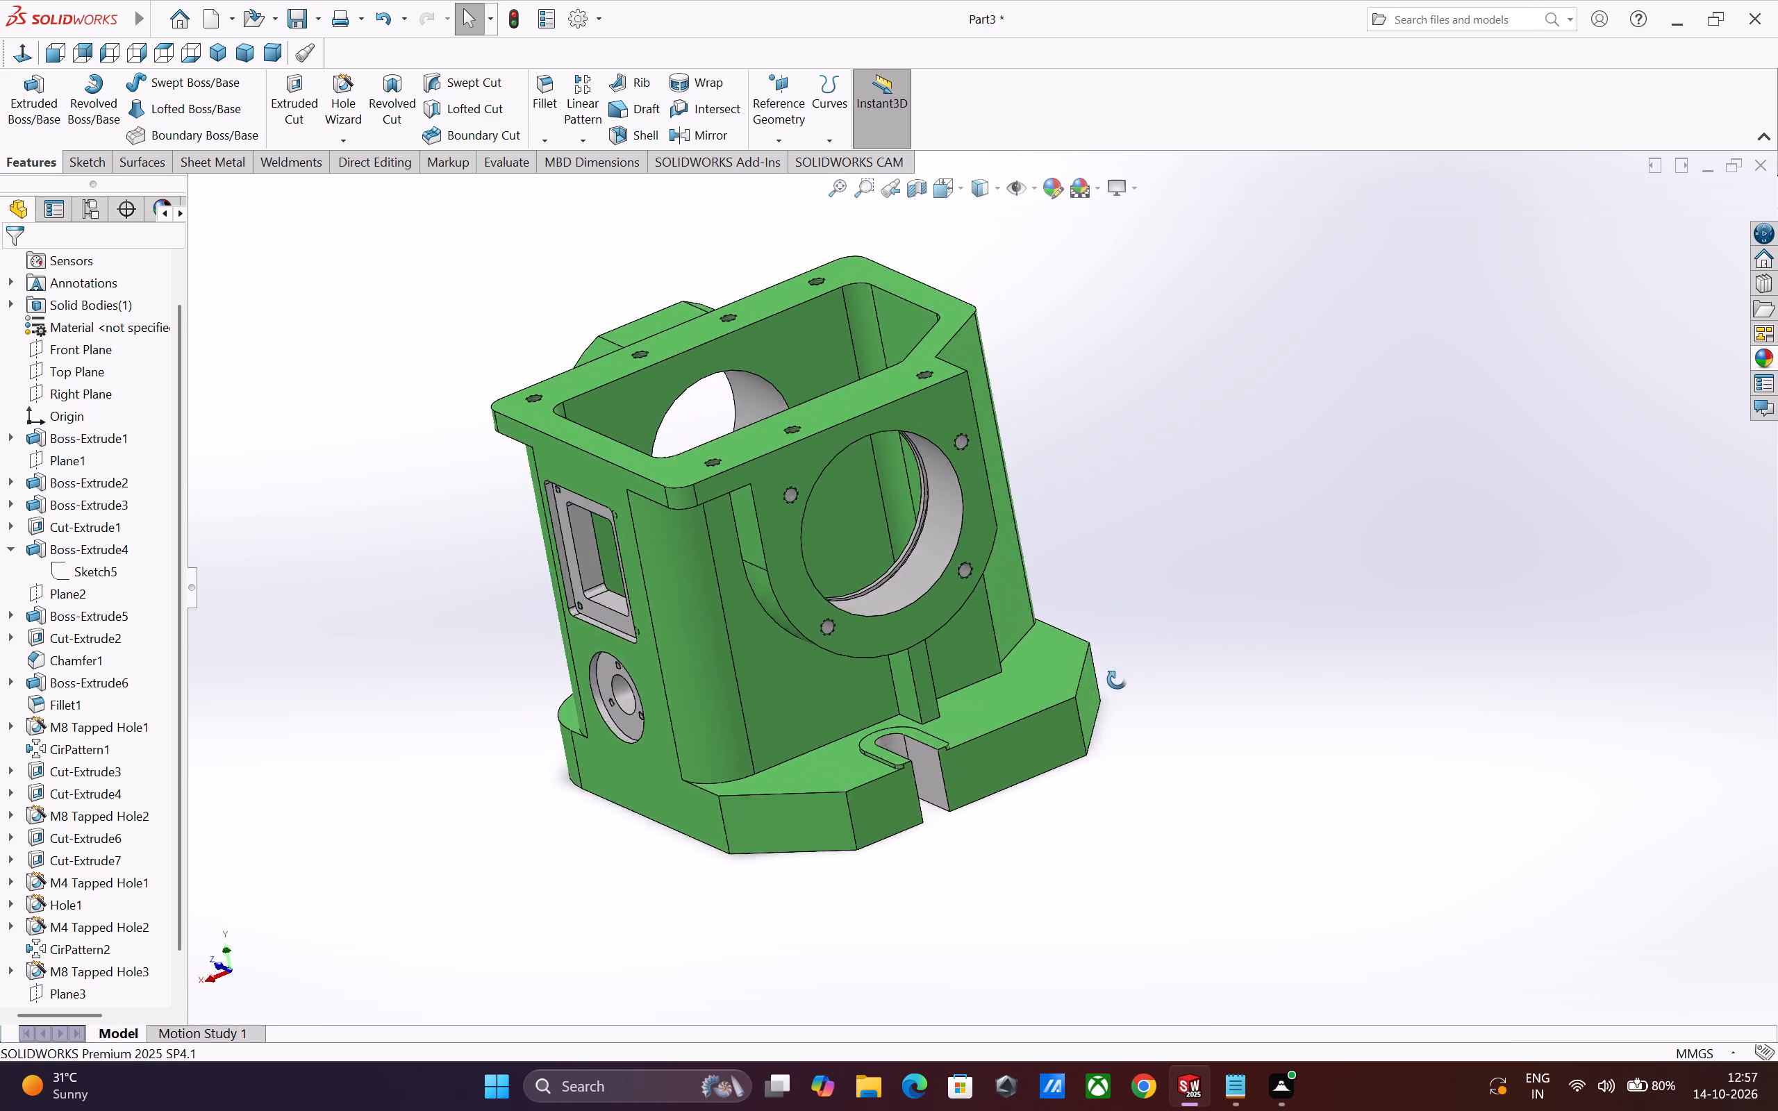
middle_click_drag(1117, 680, 988, 760)
scroll(1029, 730, "up", 1)
middle_click_drag(1027, 578, 1104, 557)
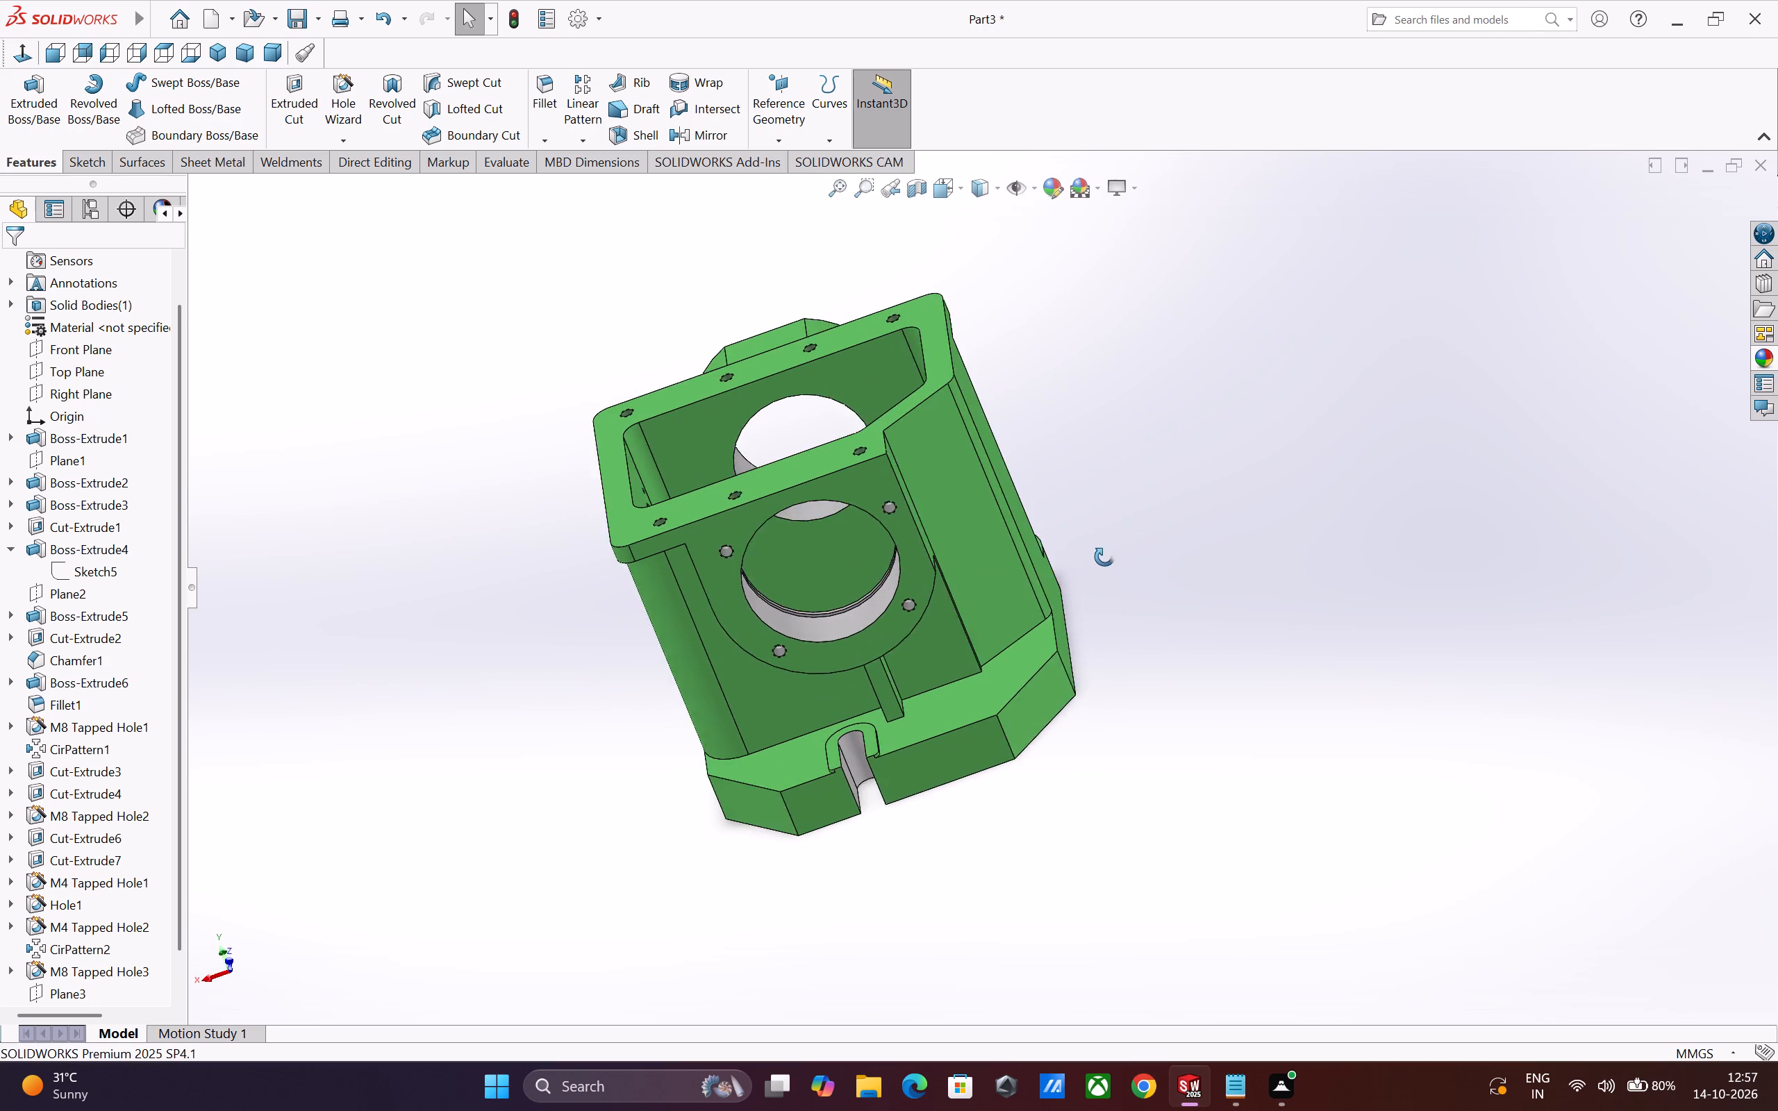
middle_click_drag(1104, 557, 1116, 545)
scroll(1186, 603, "up", 1)
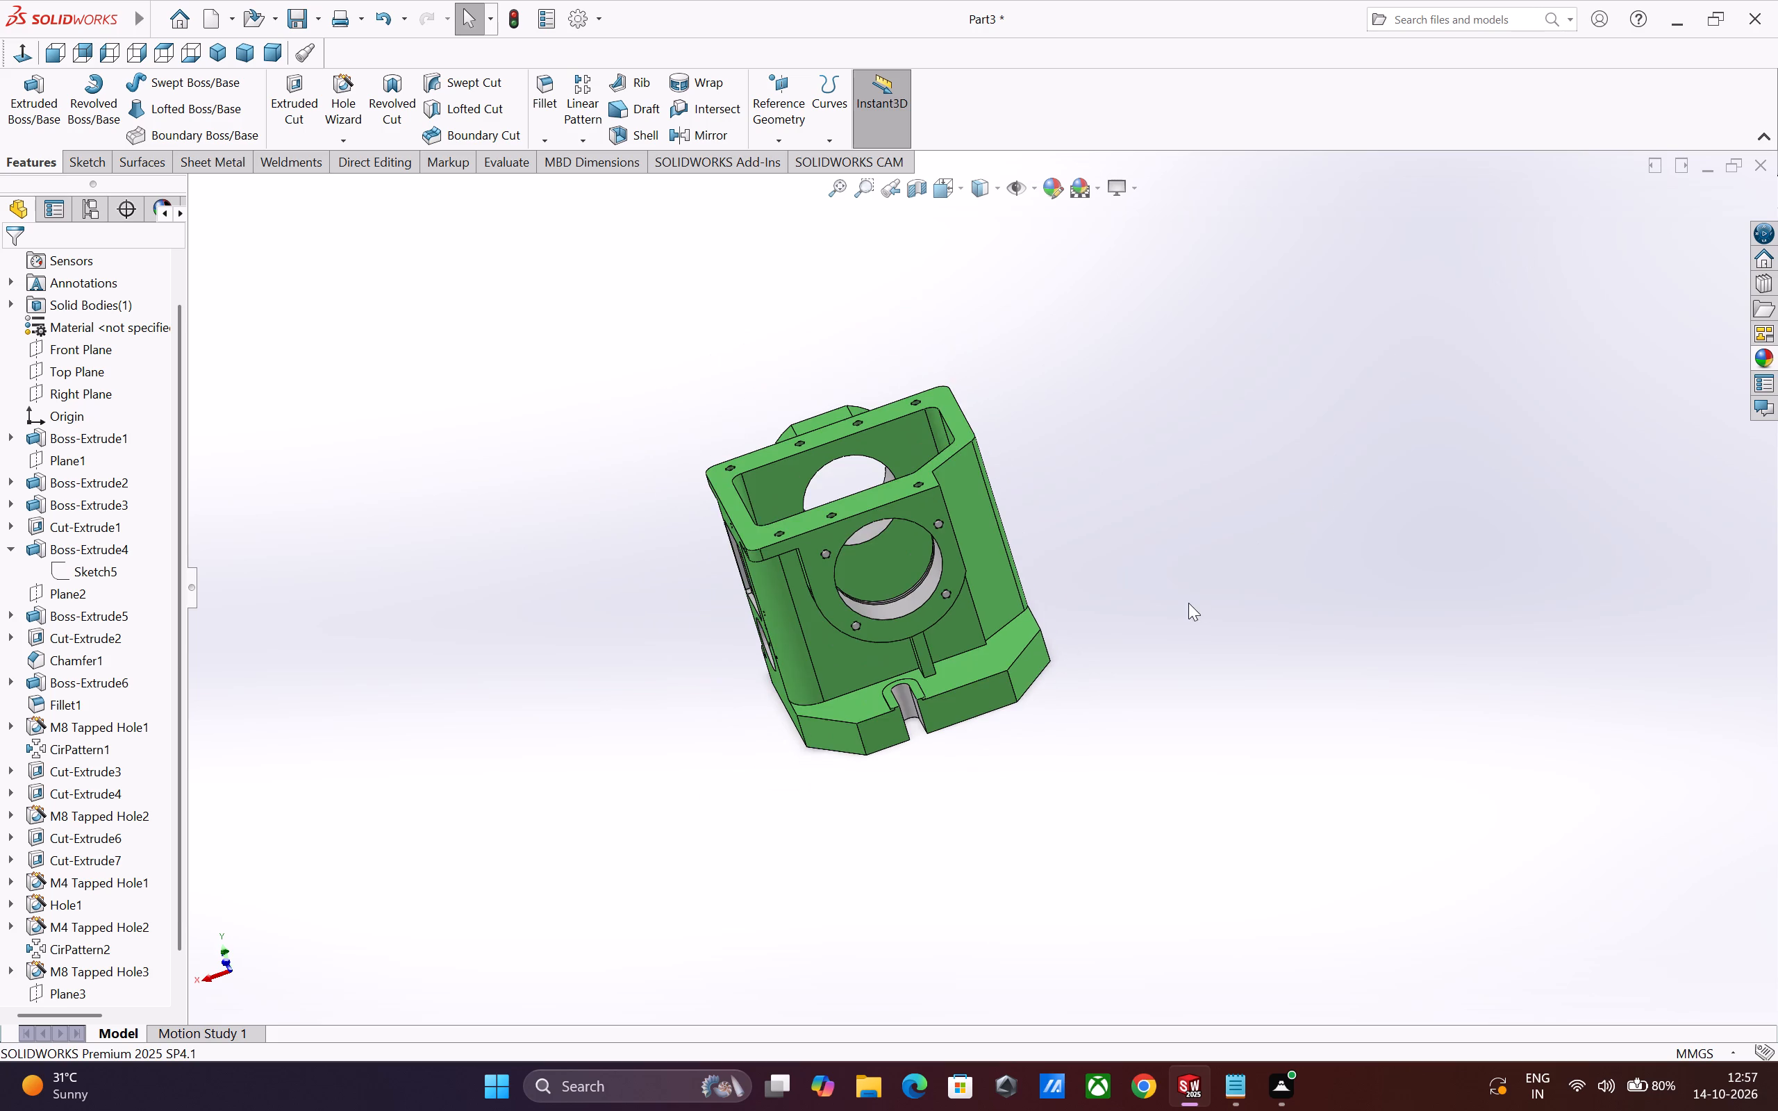
scroll(1188, 603, "up", 1)
middle_click_drag(1058, 628, 1110, 614)
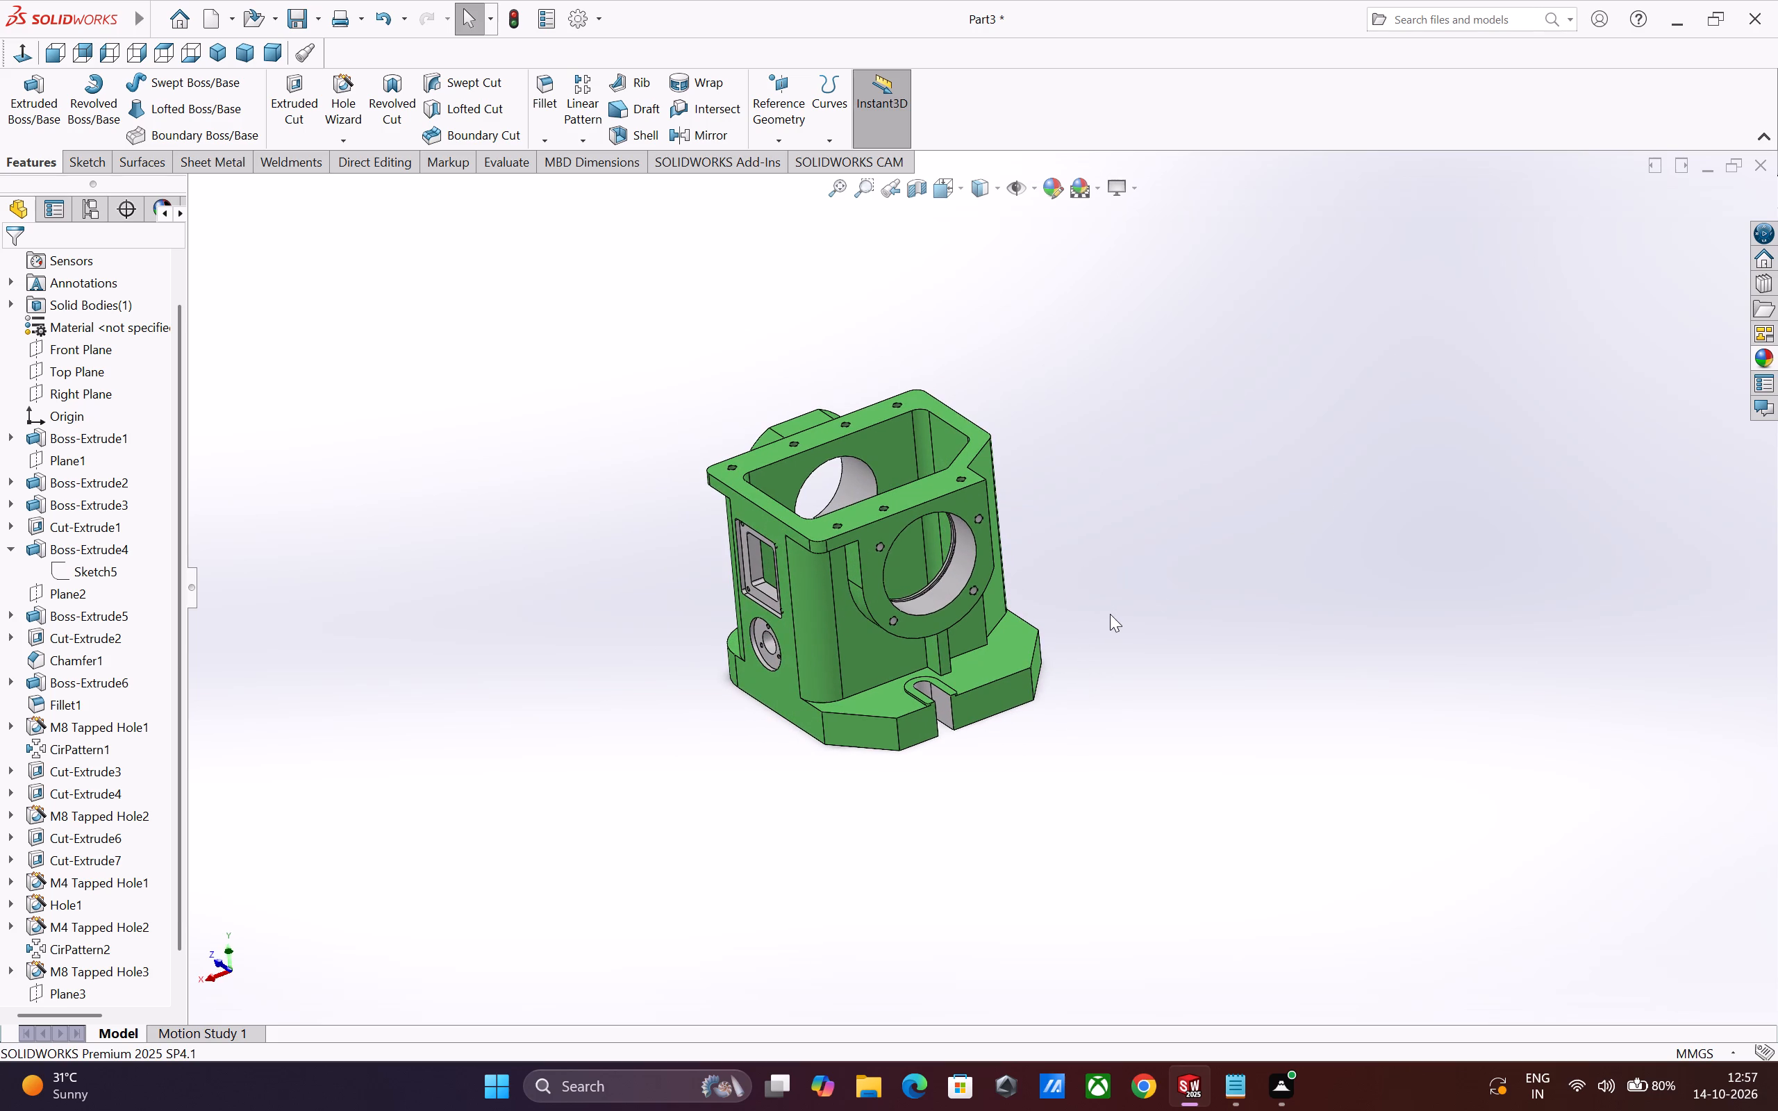
scroll(1110, 614, "up", 4)
scroll(1002, 614, "down", 2)
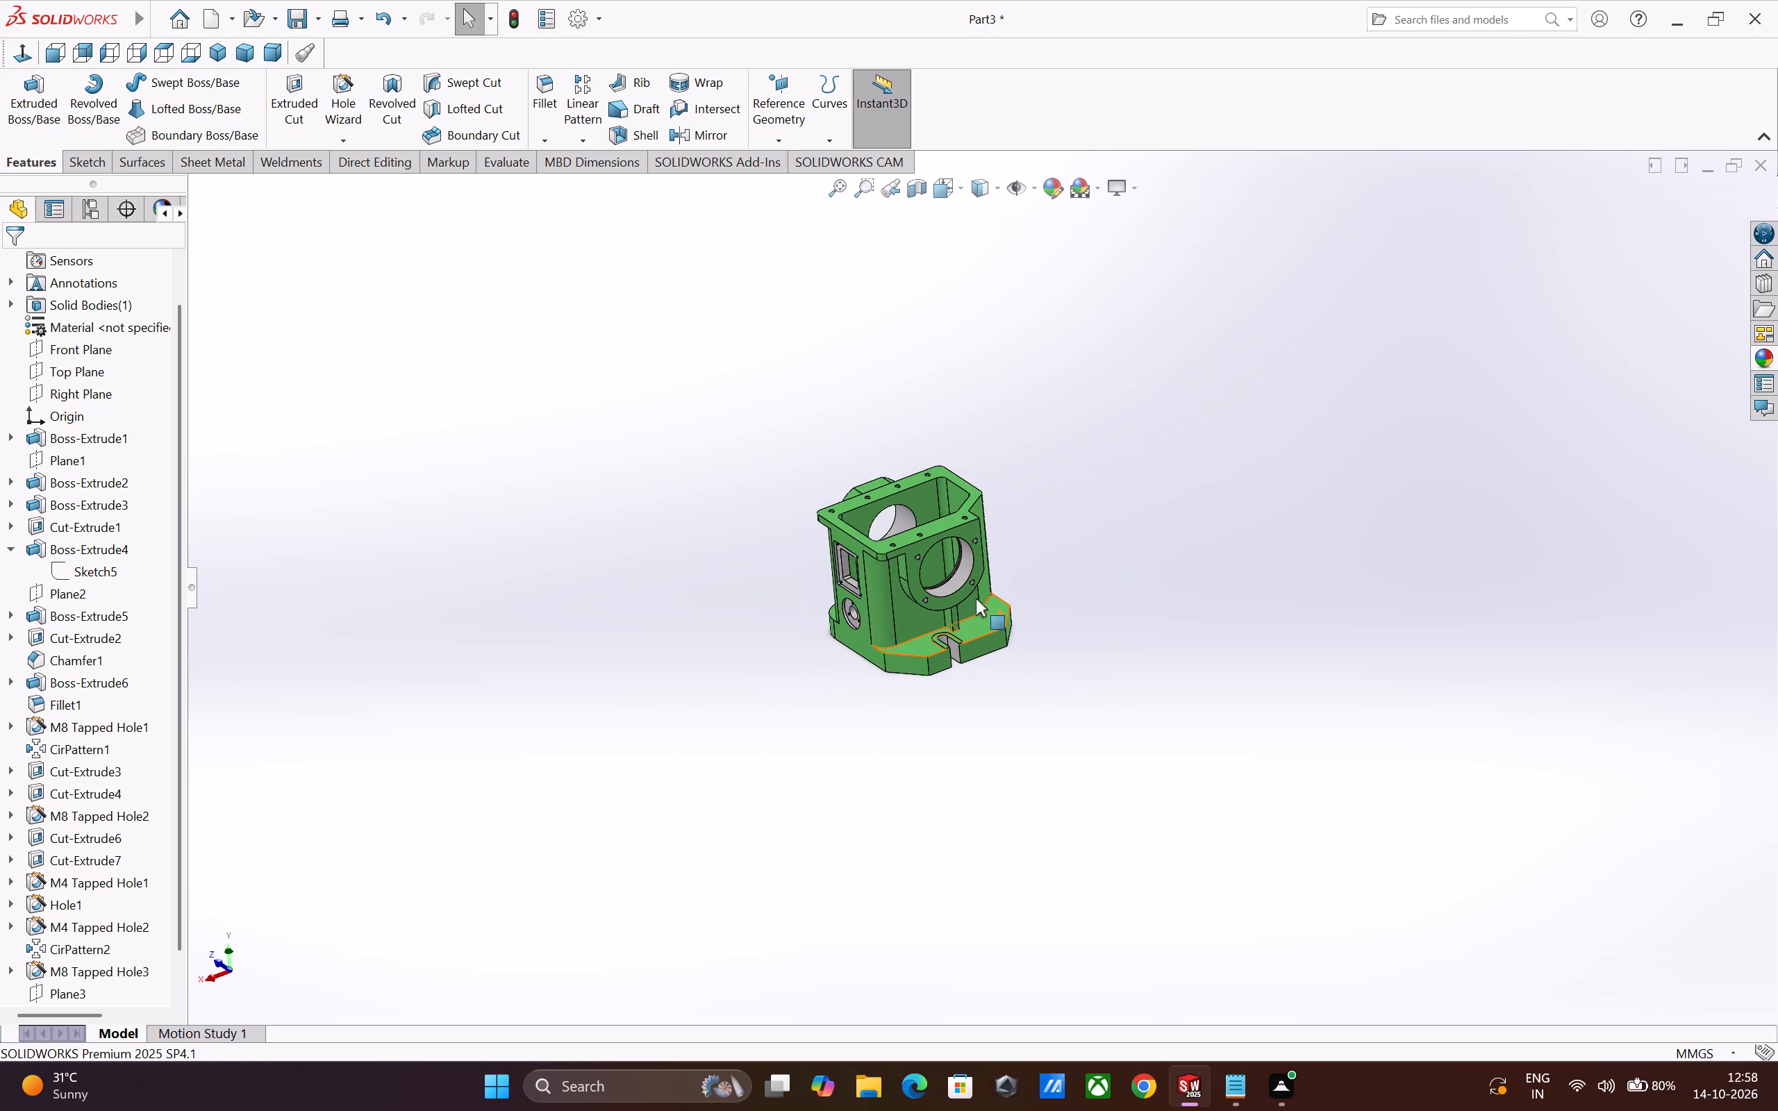
scroll(953, 578, "down", 5)
left_click(841, 574)
middle_click_drag(841, 574, 921, 619)
scroll(912, 613, "down", 1)
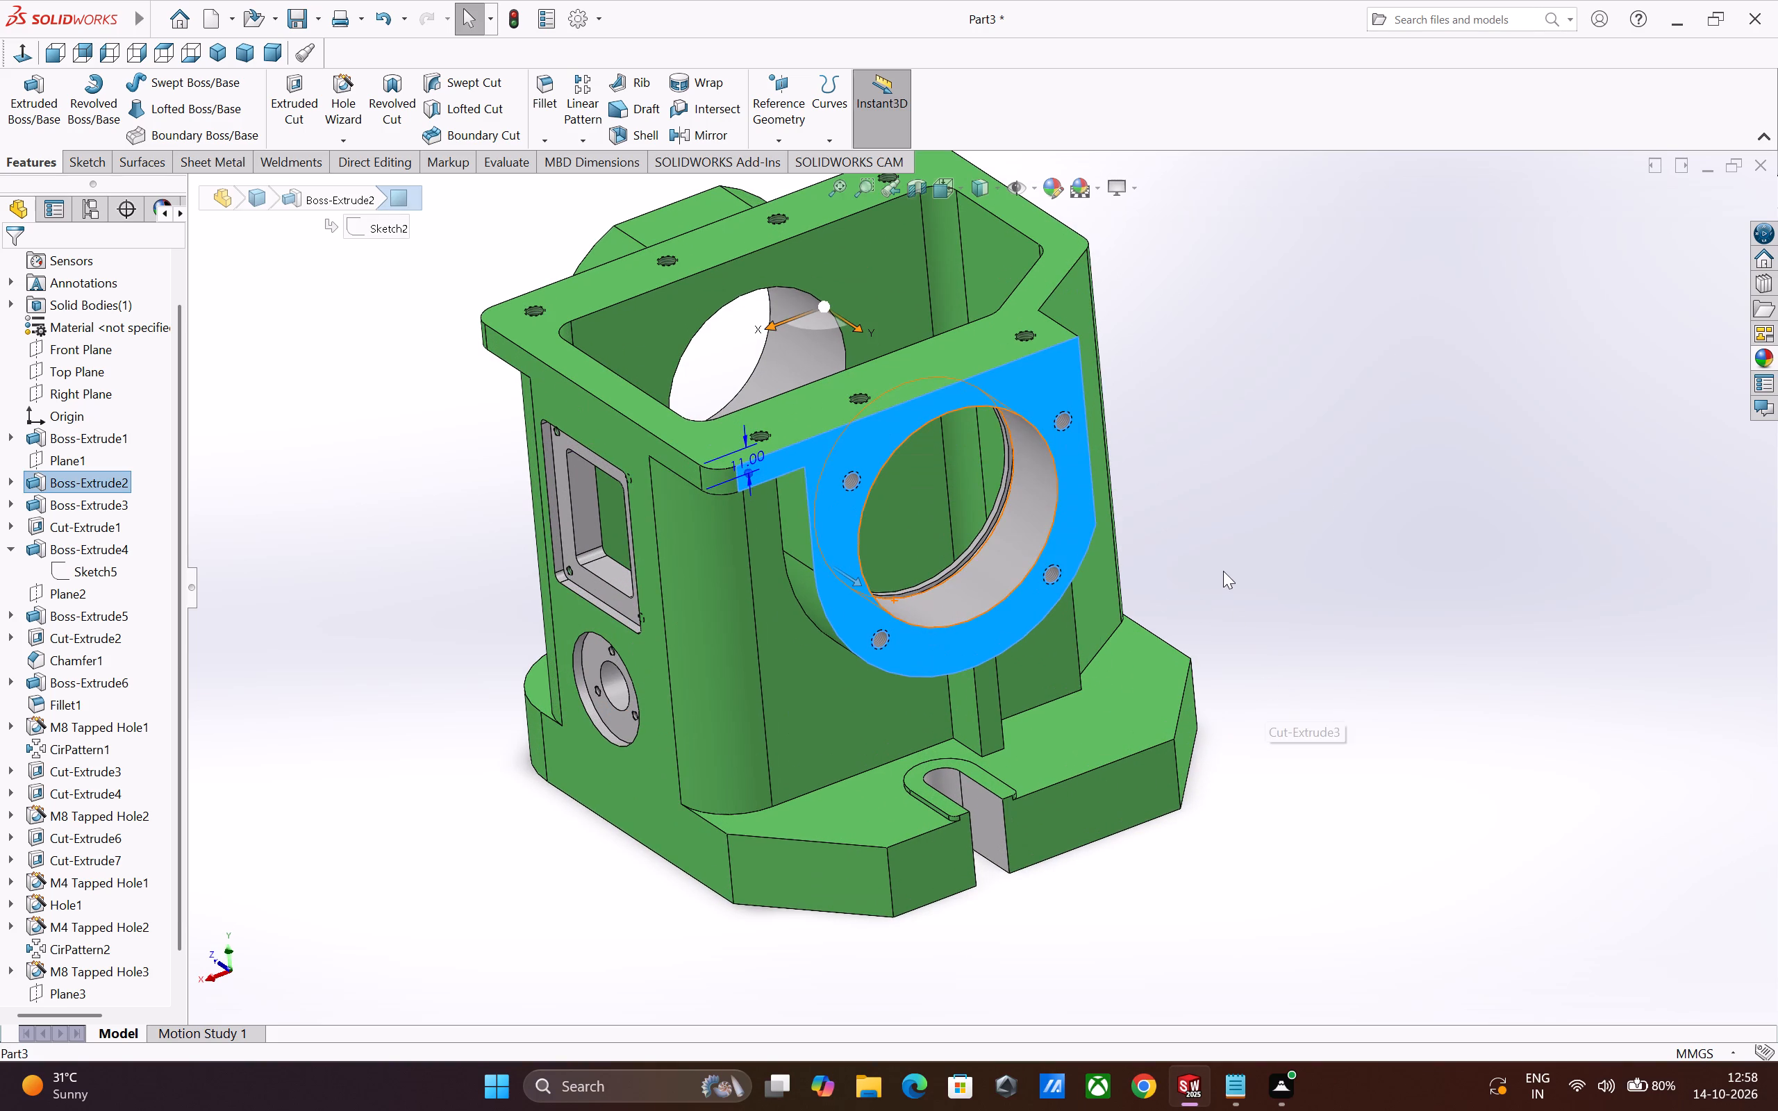
left_click(1223, 571)
middle_click_drag(1190, 585, 1292, 604)
scroll(838, 547, "up", 2)
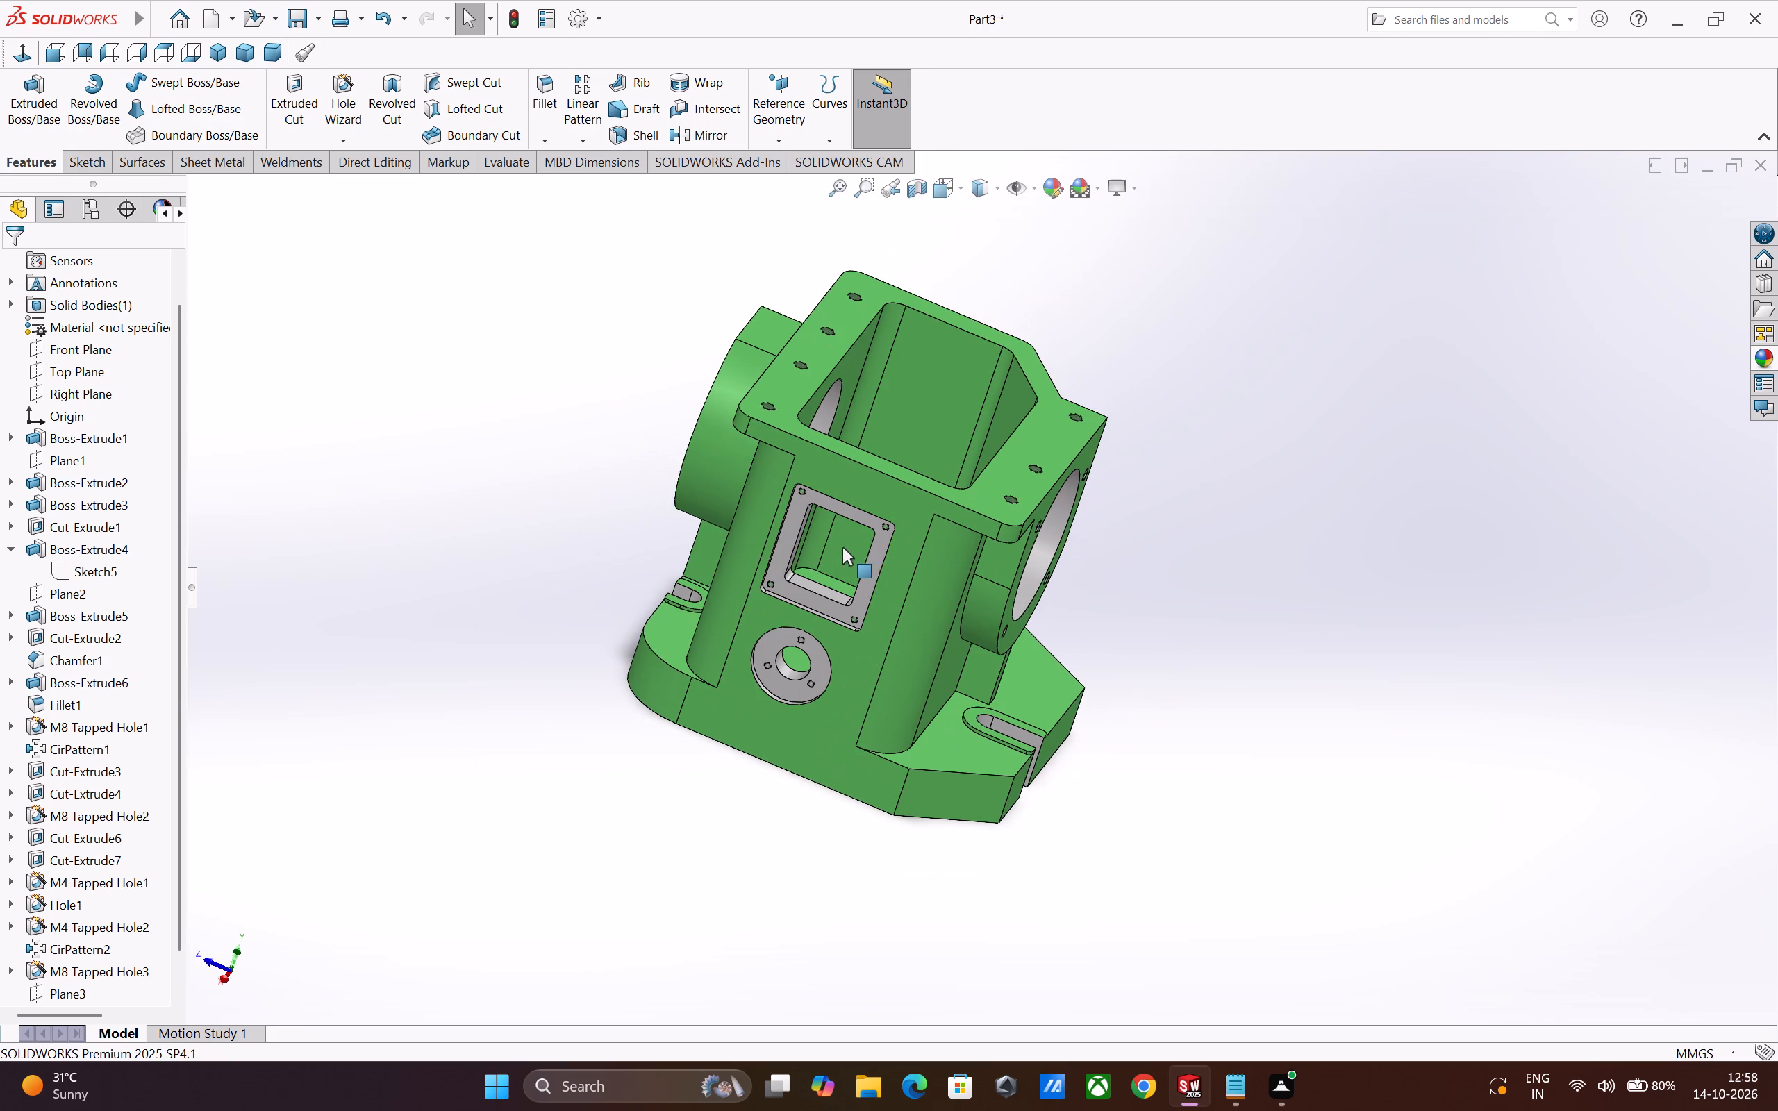
Examine the housing's opposite boss, underside, rectangular window flange, round flange and interior from all around.
middle_click_drag(857, 531, 947, 531)
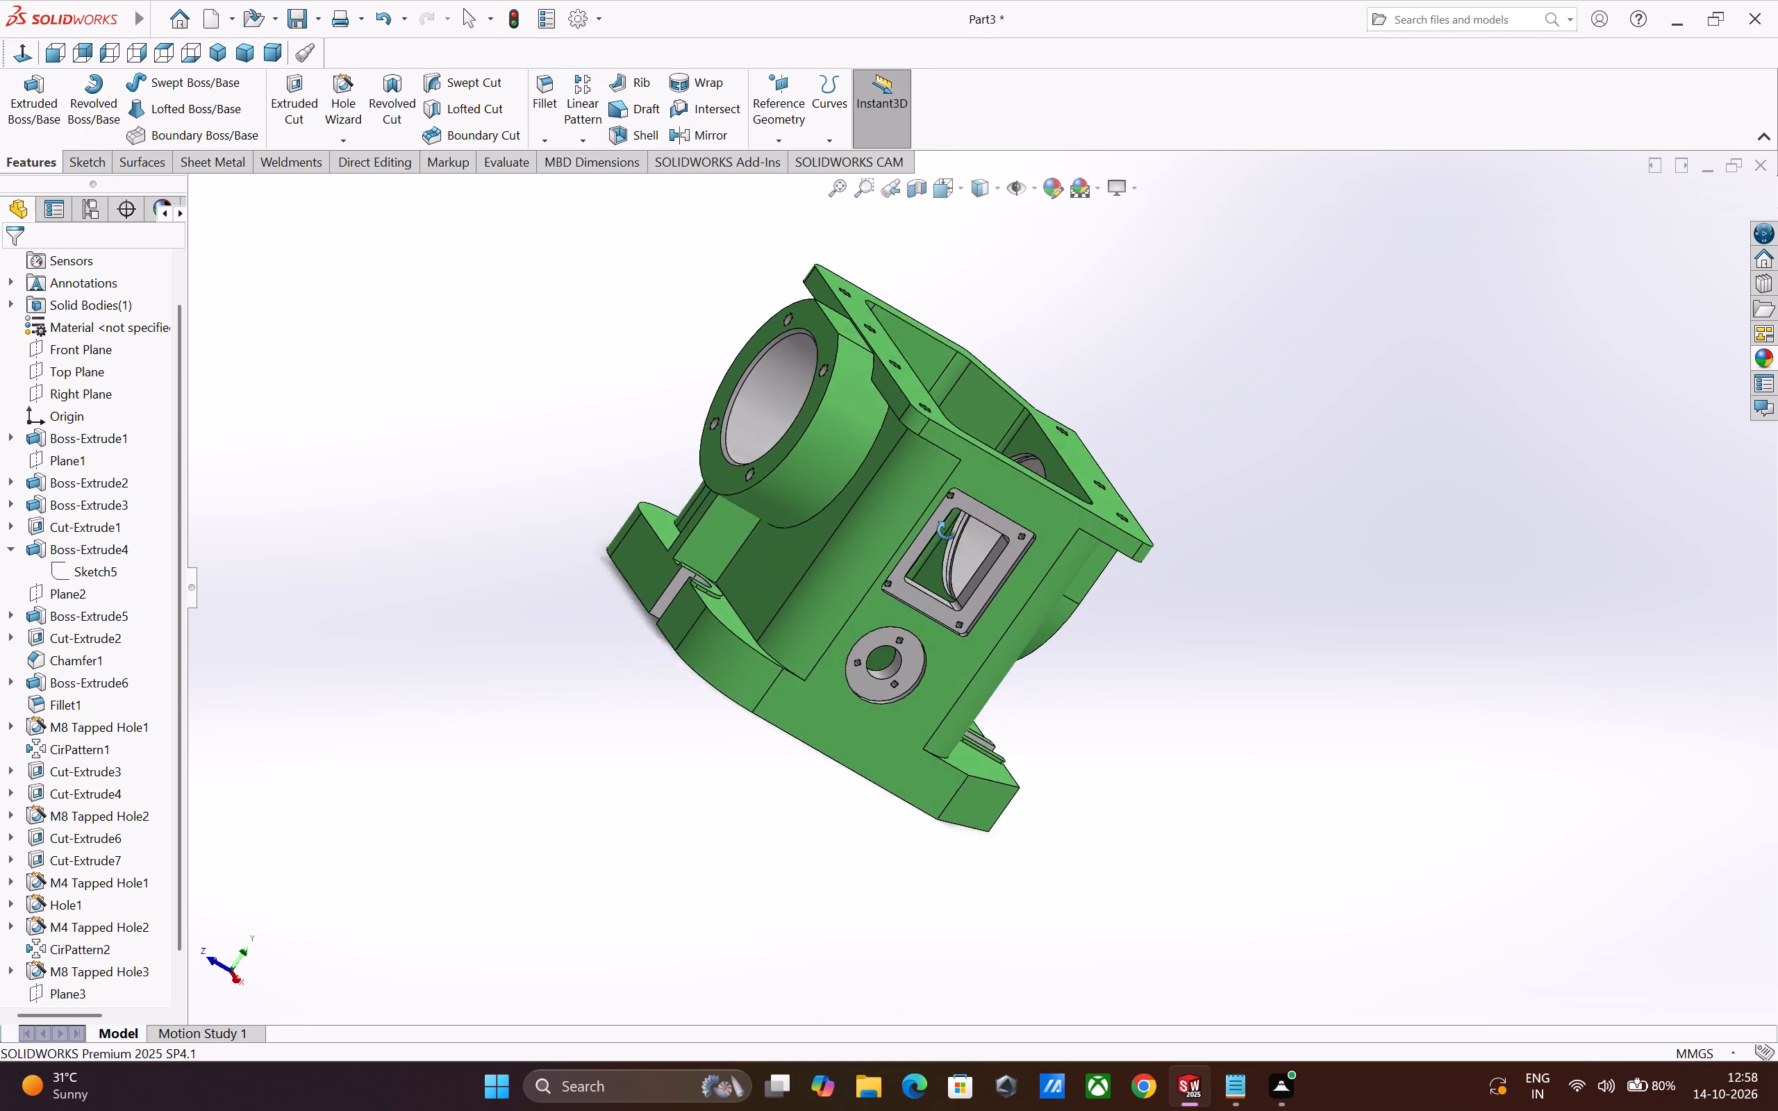
middle_click_drag(947, 531, 1047, 367)
scroll(1131, 611, "up", 1)
middle_click_drag(1131, 611, 1149, 583)
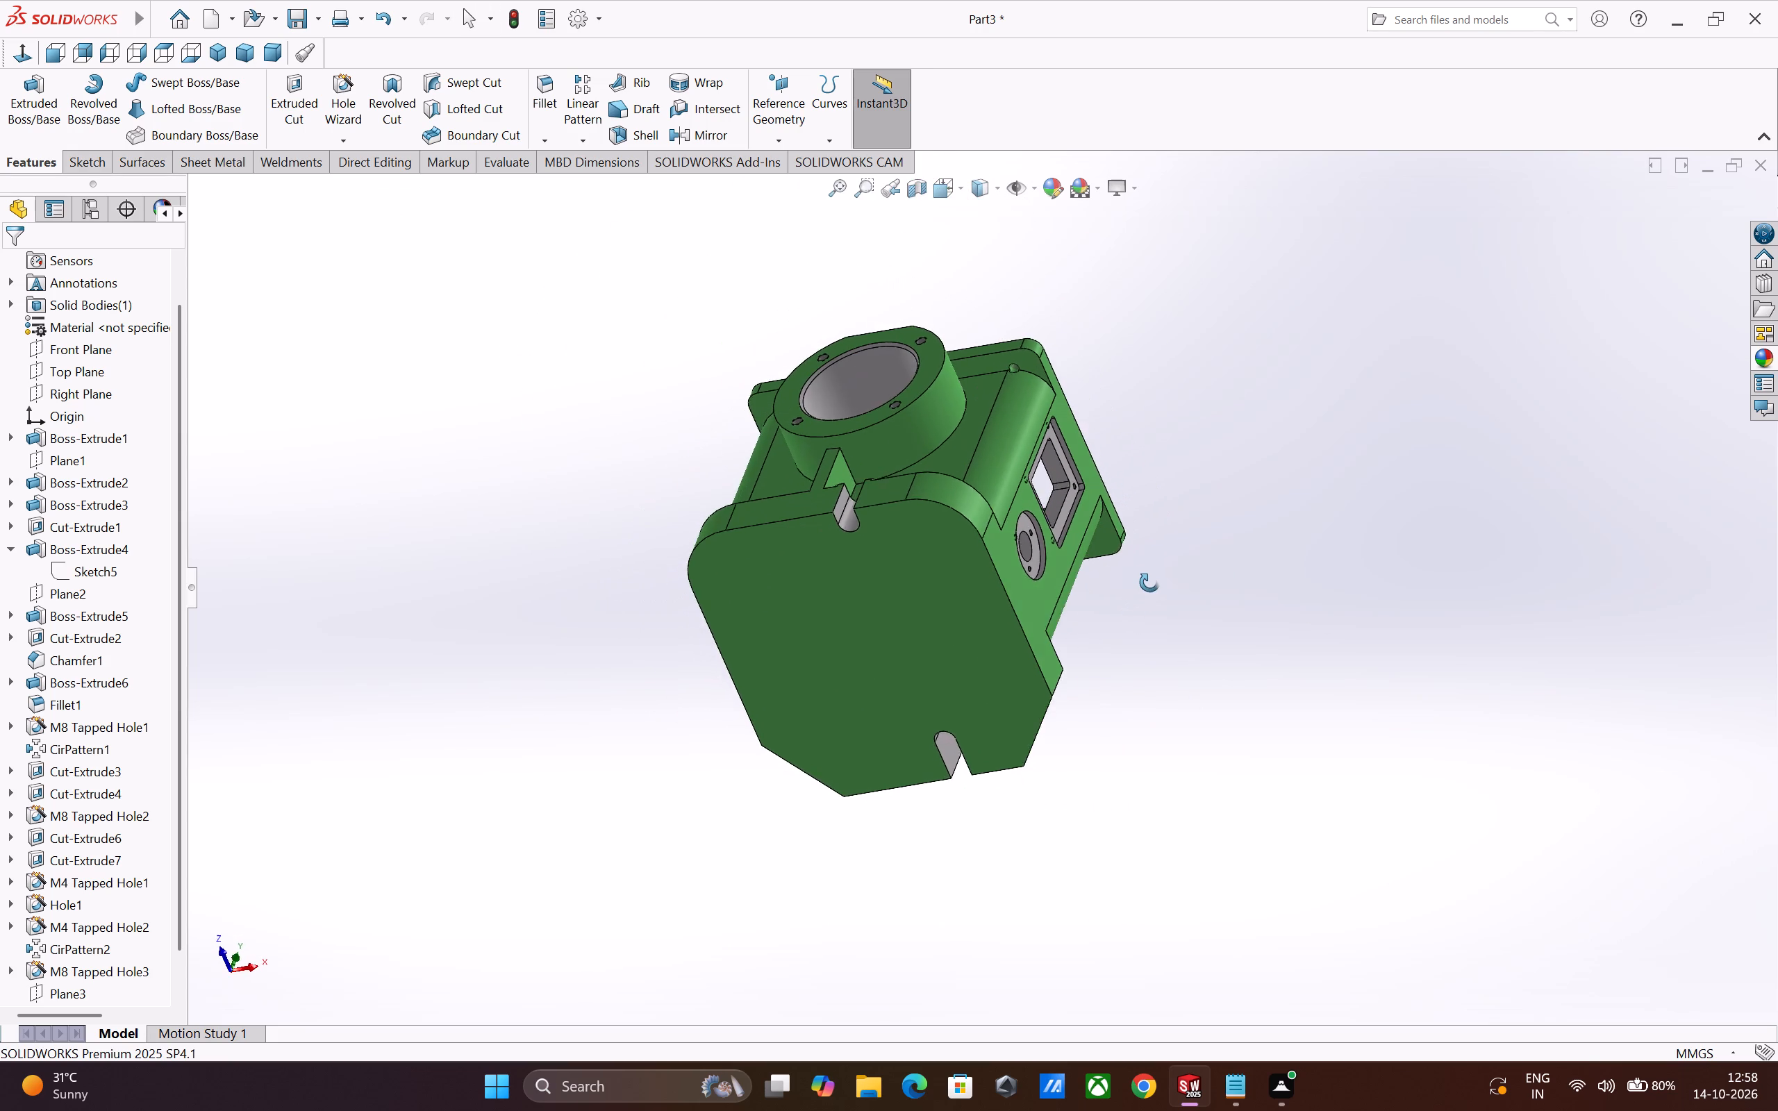
middle_click_drag(1149, 583, 1135, 405)
scroll(1148, 552, "up", 1)
middle_click_drag(996, 517, 880, 588)
scroll(974, 501, "down", 6)
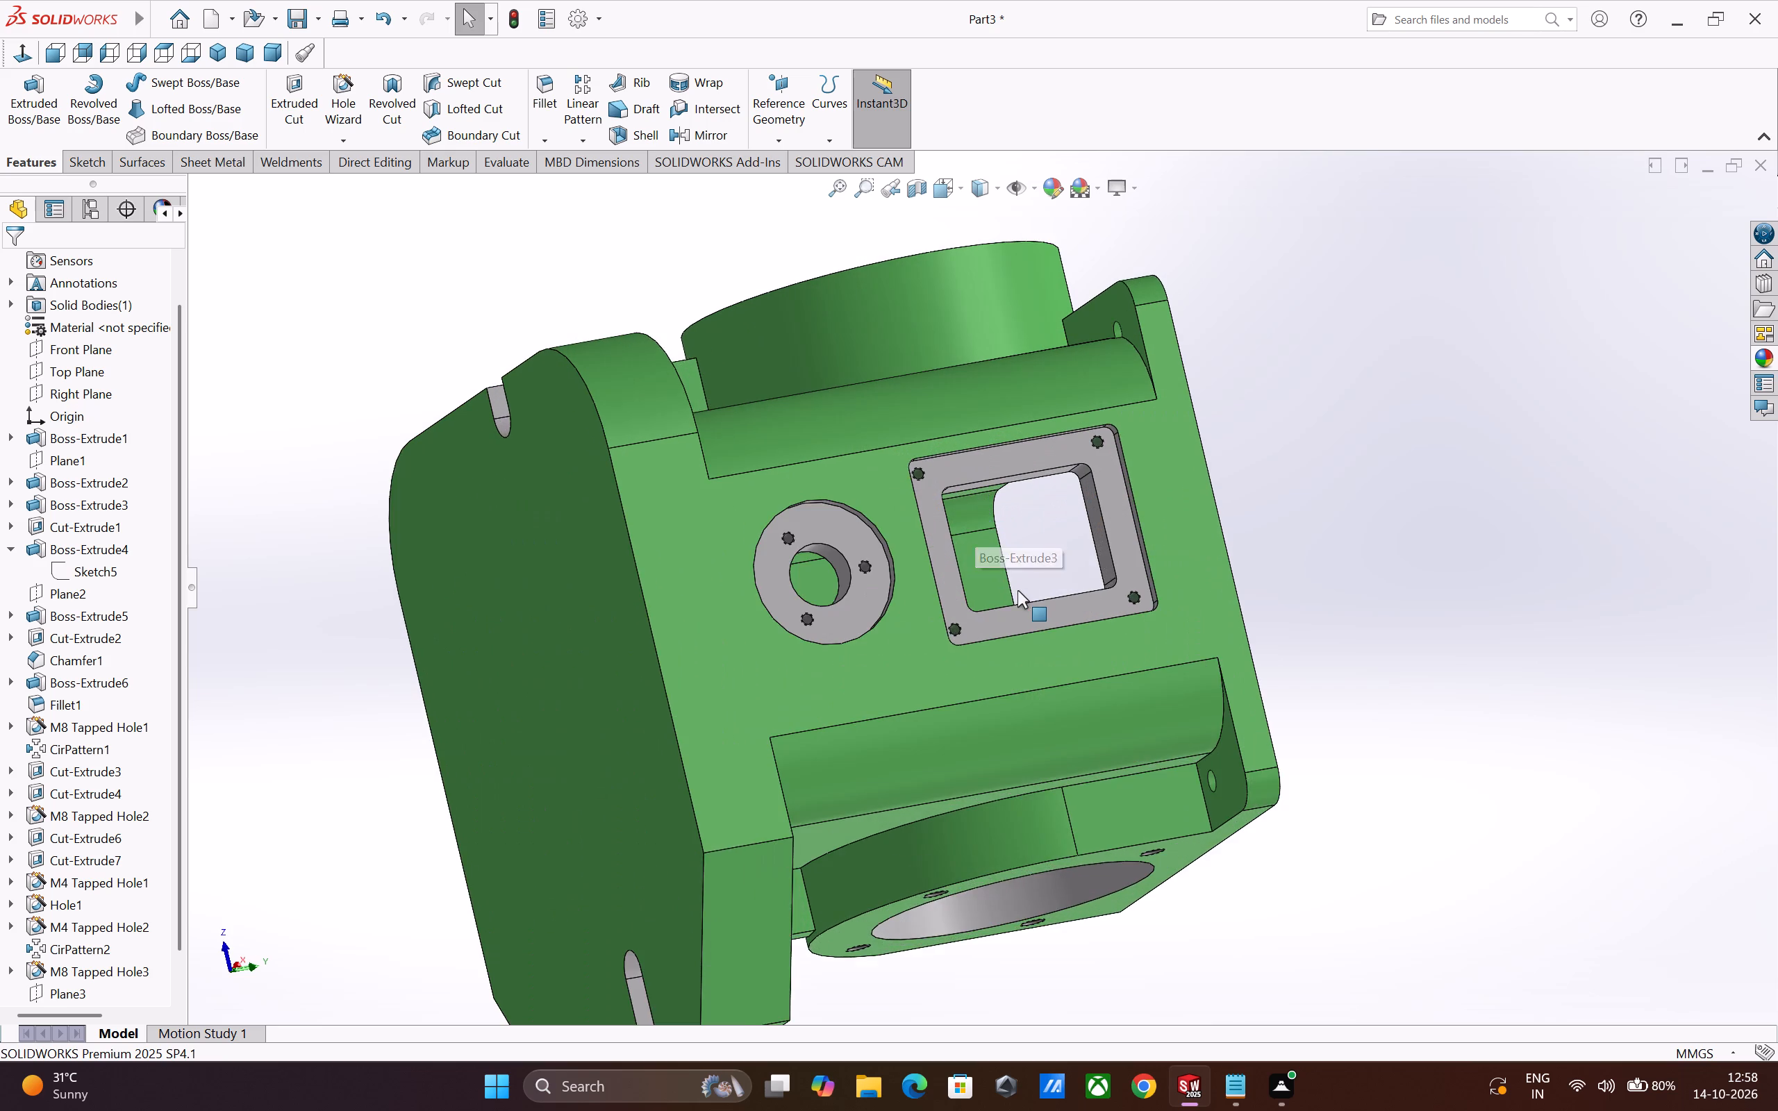
scroll(1017, 590, "down", 4)
middle_click_drag(1034, 598, 942, 655)
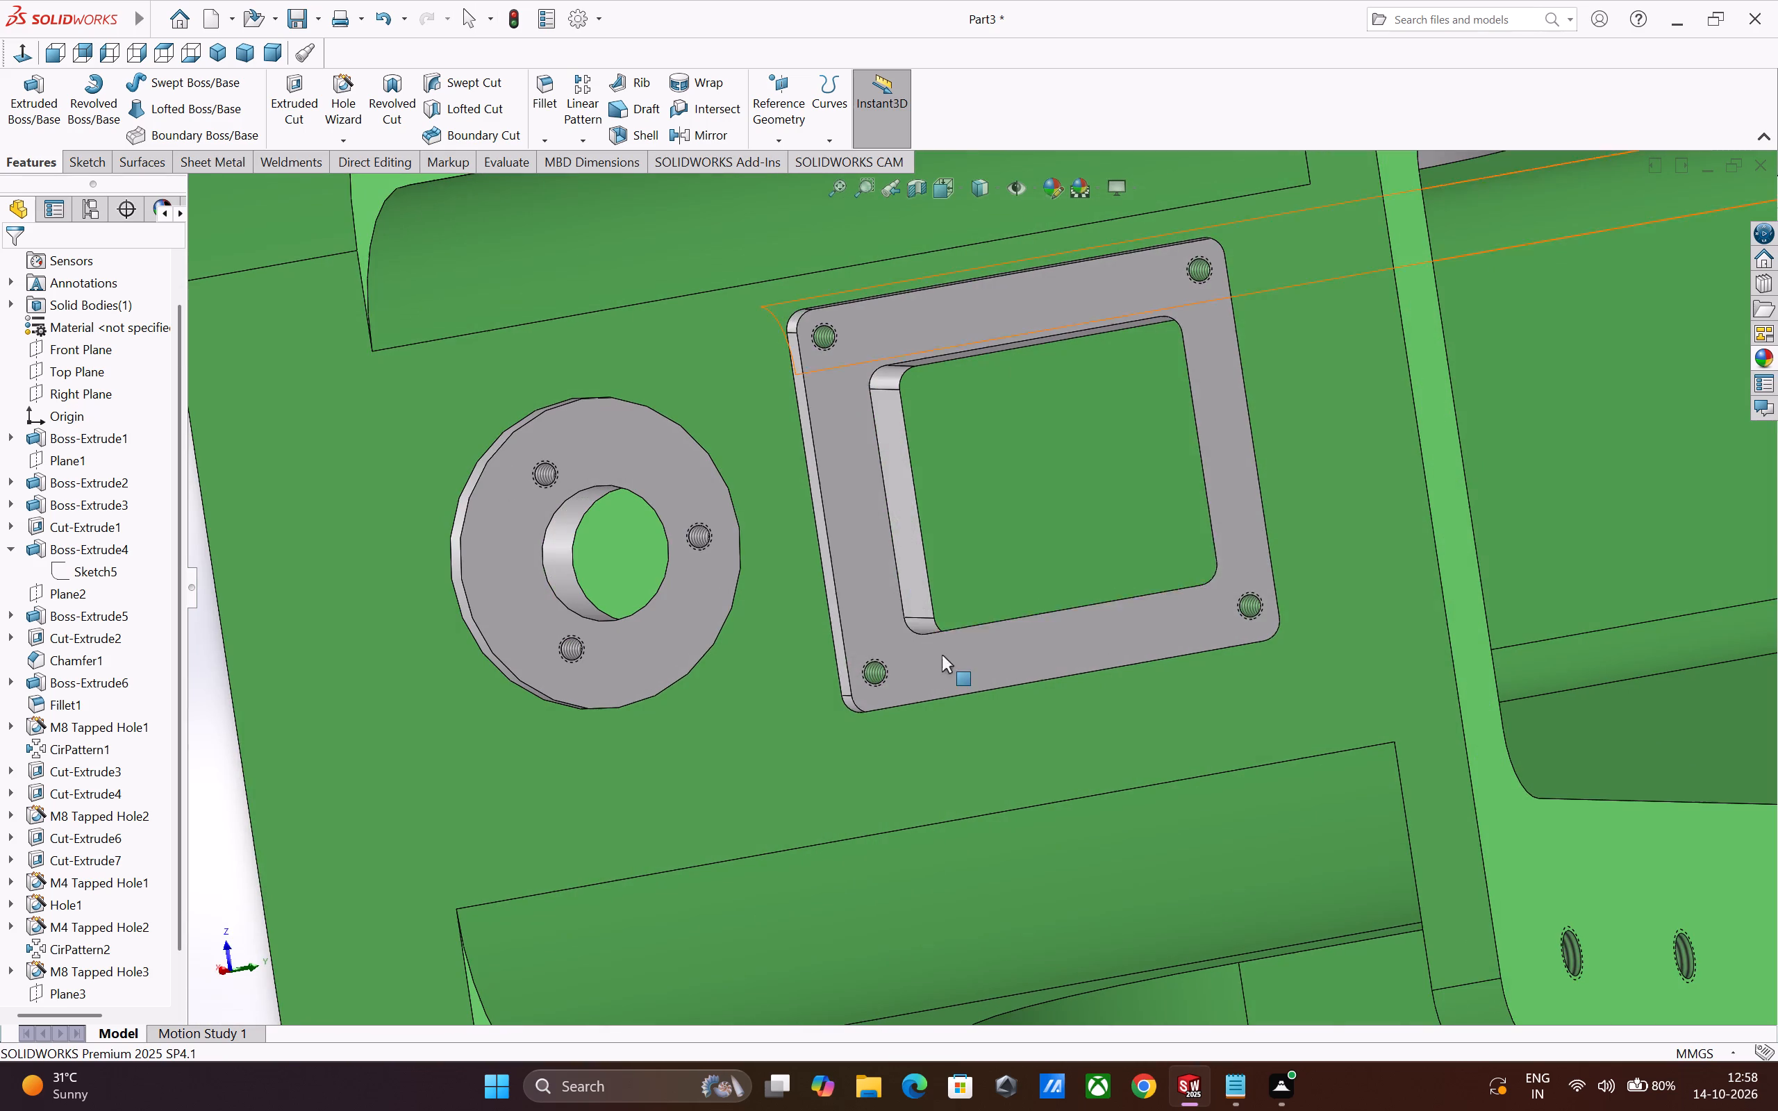
middle_click_drag(1048, 607, 1010, 629)
scroll(1010, 629, "up", 3)
middle_click_drag(1010, 629, 990, 640)
scroll(1000, 634, "up", 1)
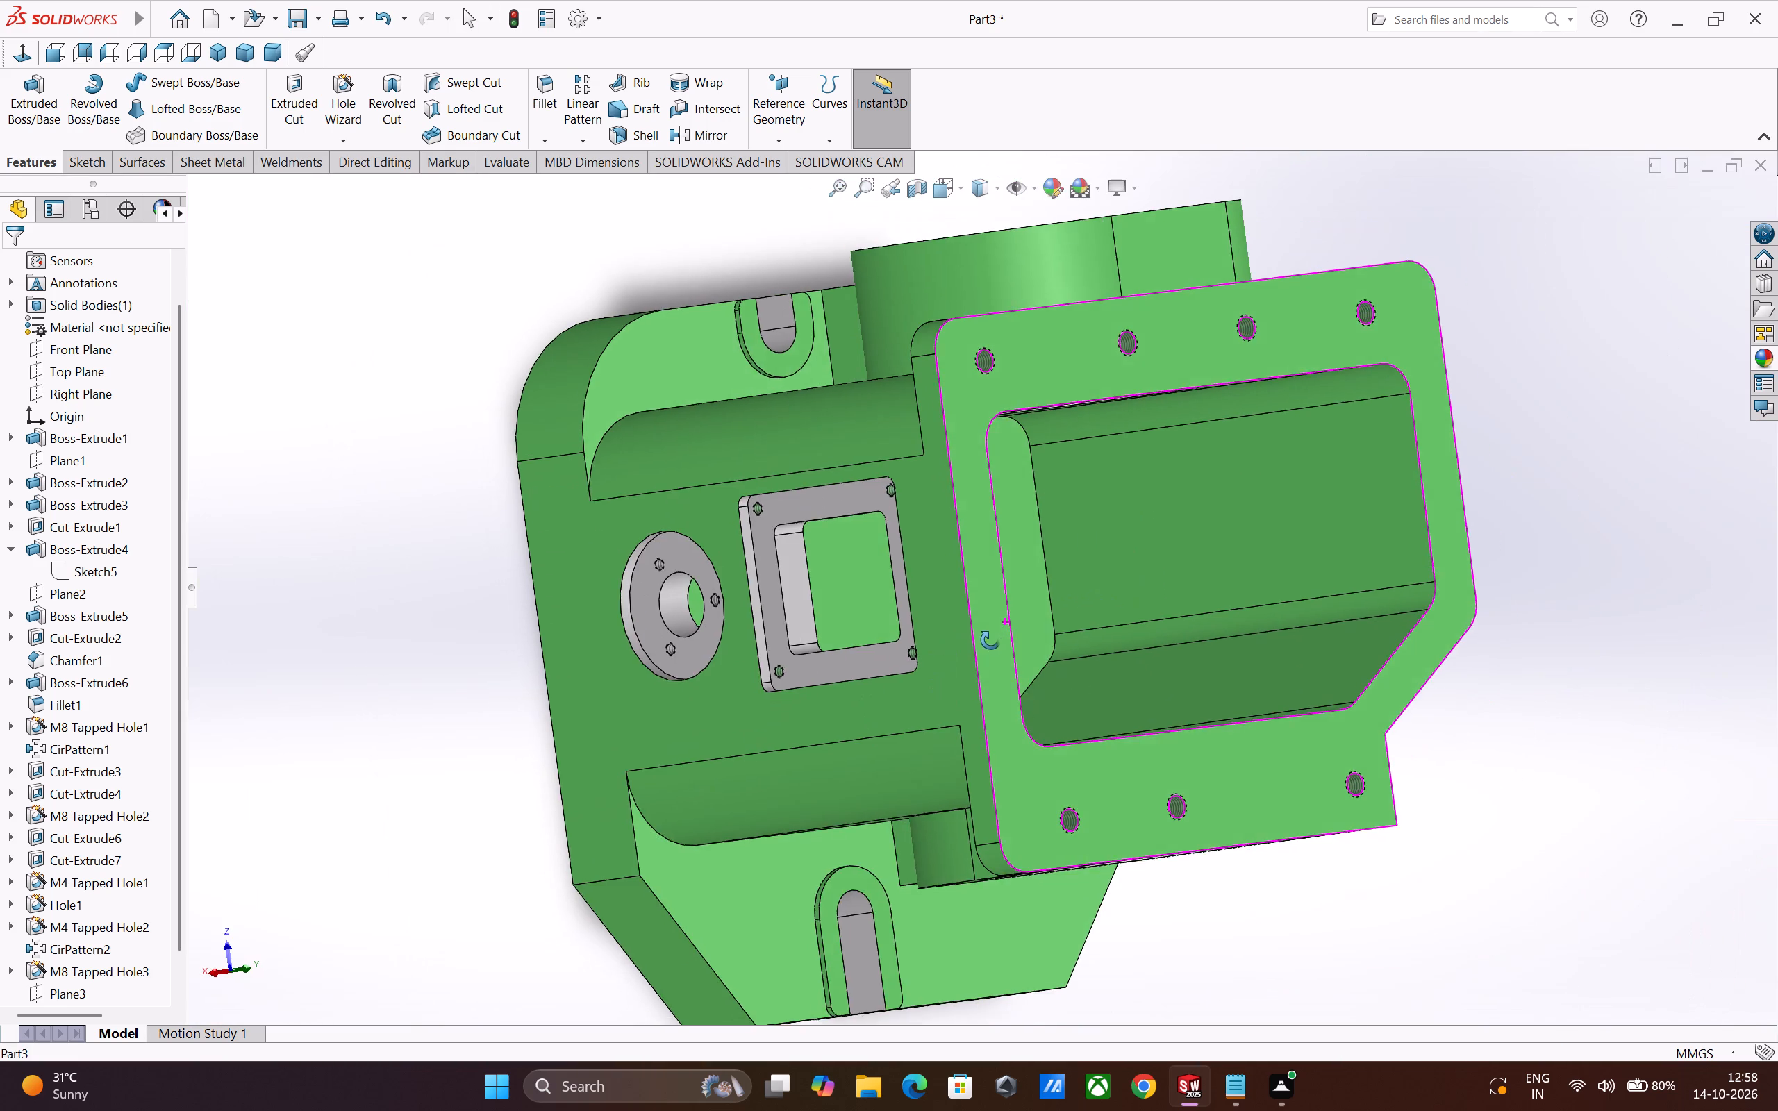
middle_click_drag(990, 640, 984, 645)
scroll(1091, 662, "up", 2)
middle_click_drag(1110, 667, 952, 546)
scroll(1108, 667, "up", 1)
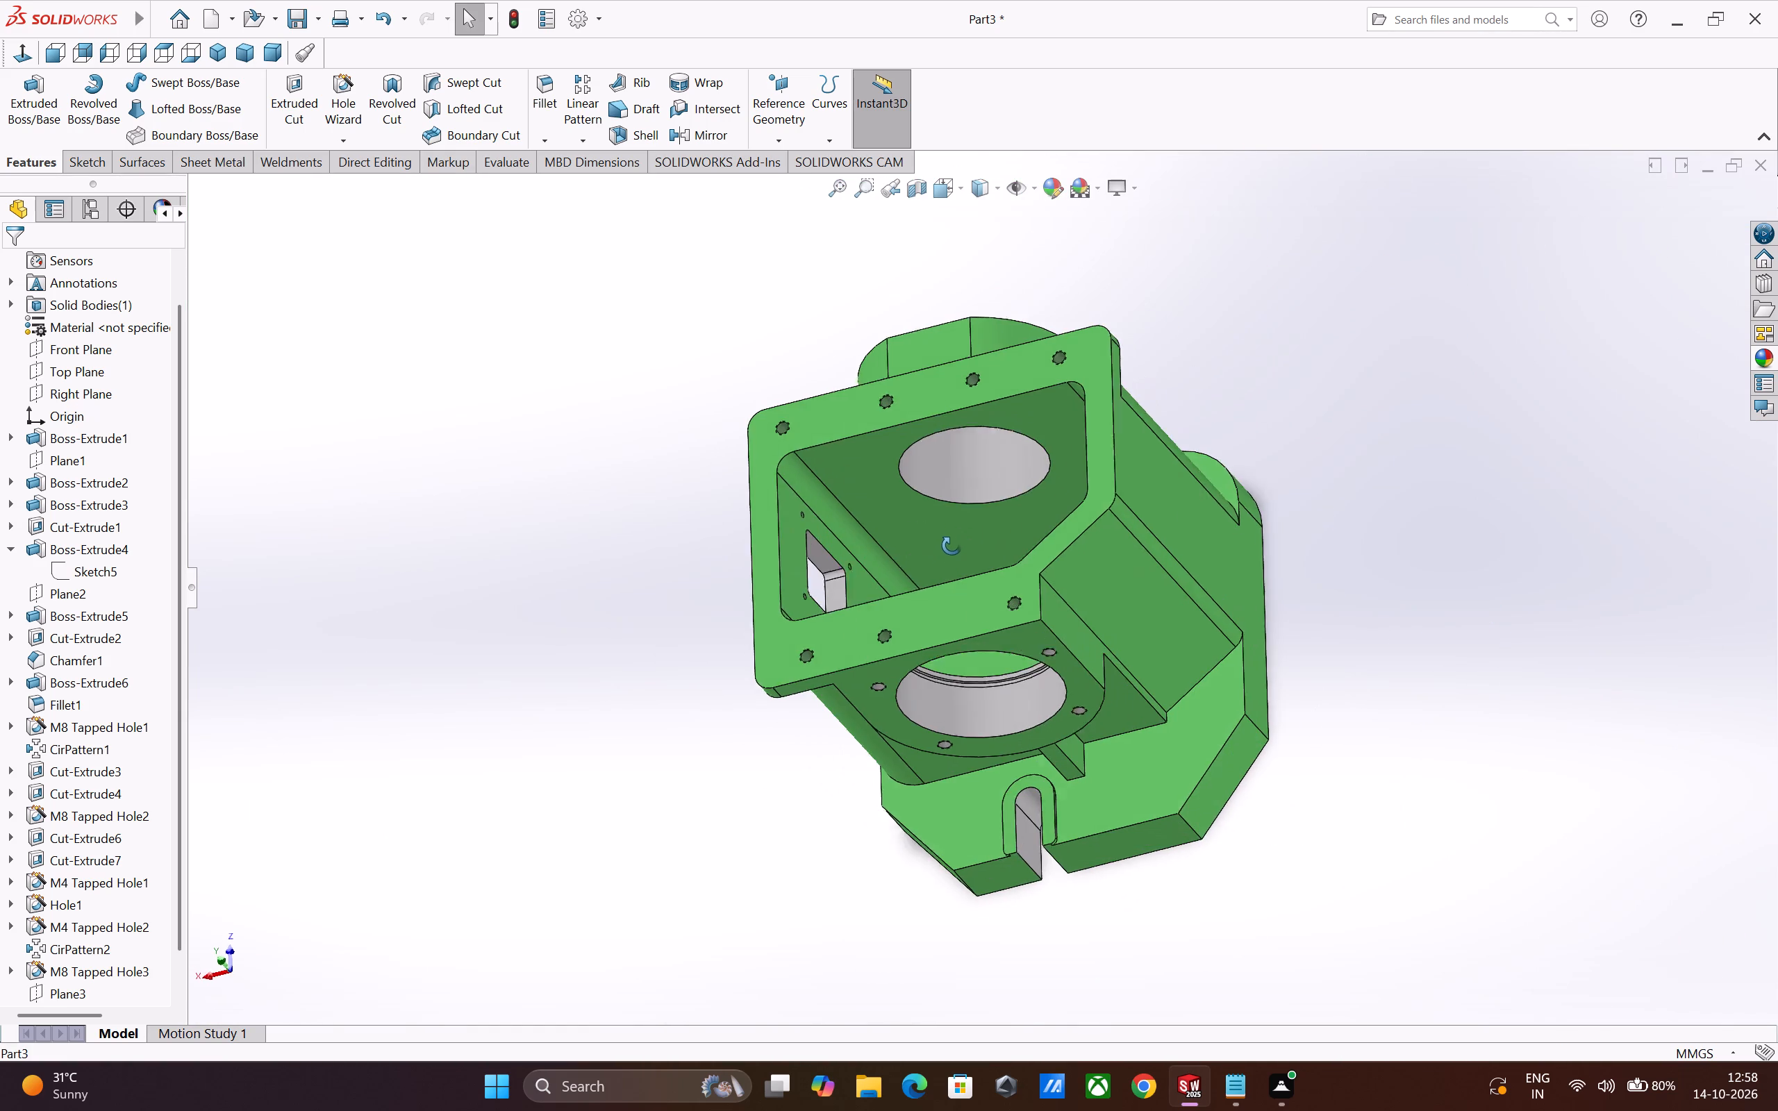
middle_click_drag(952, 546, 964, 524)
scroll(991, 657, "up", 2)
middle_click_drag(1001, 664, 1037, 657)
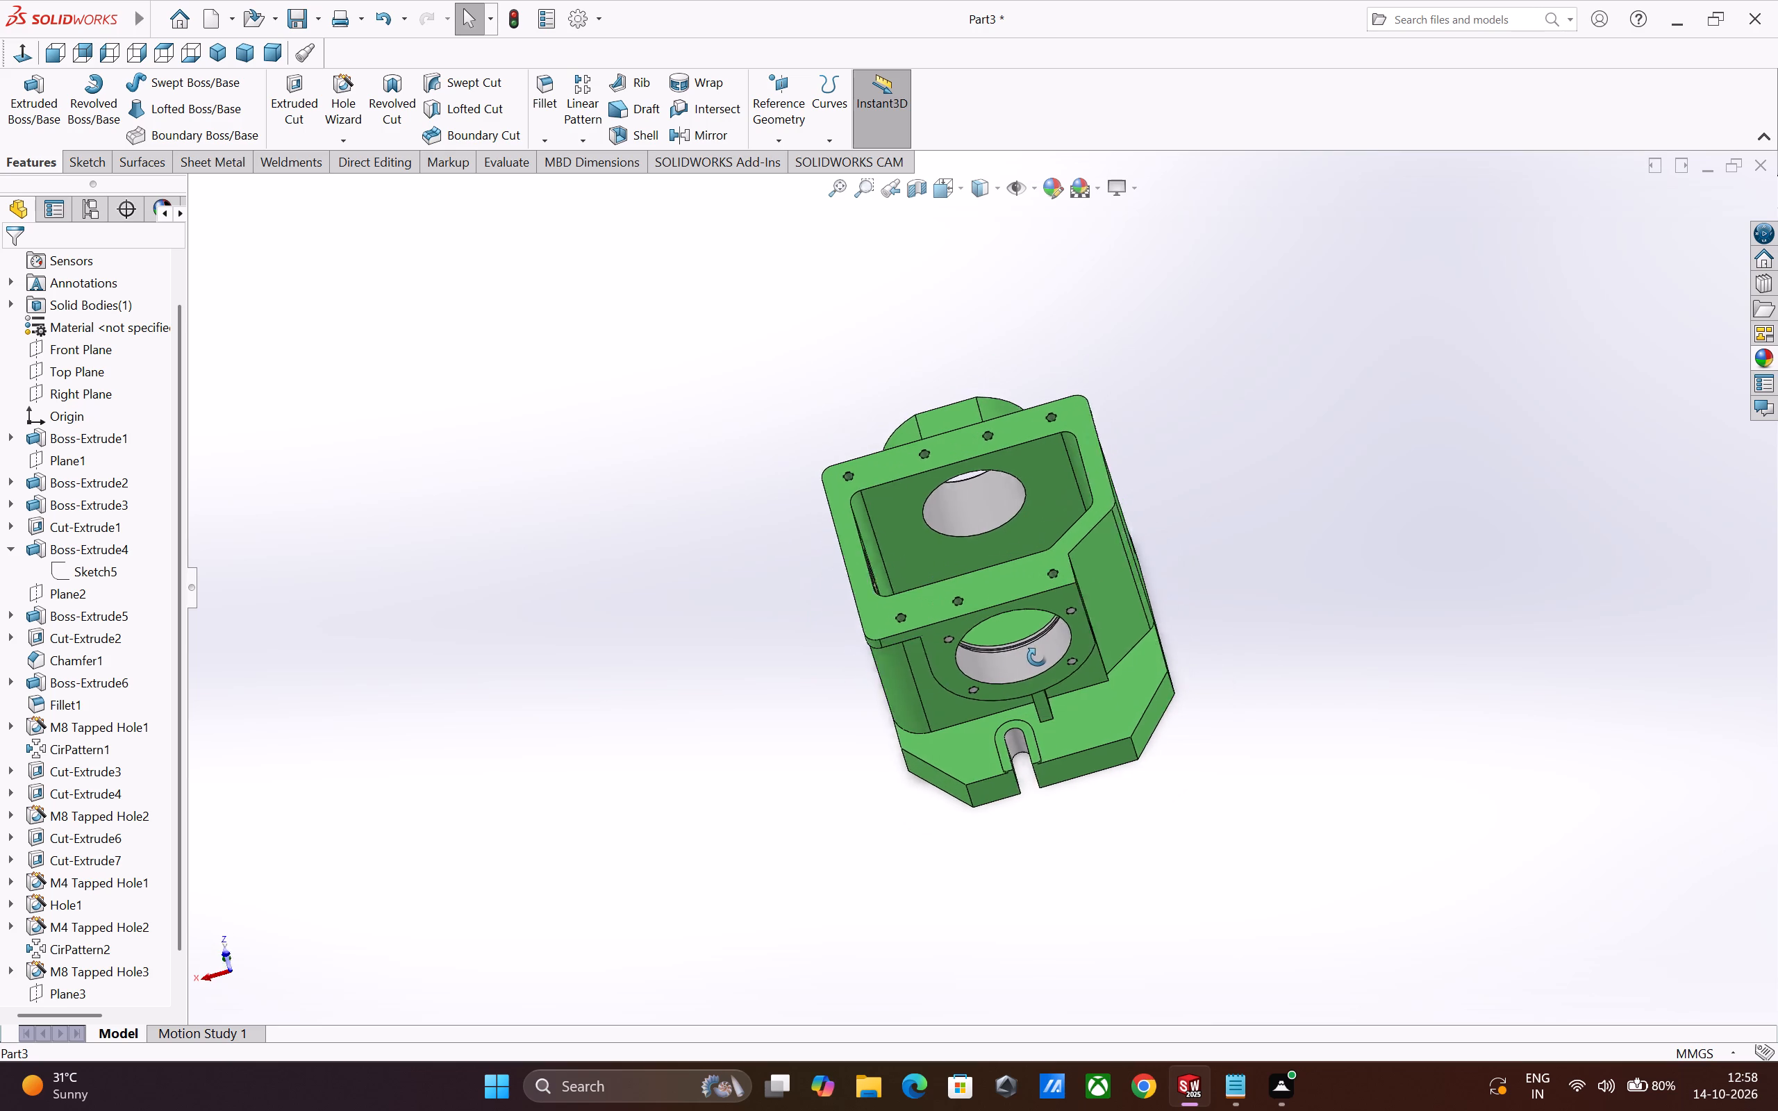
middle_click_drag(1037, 657, 1131, 604)
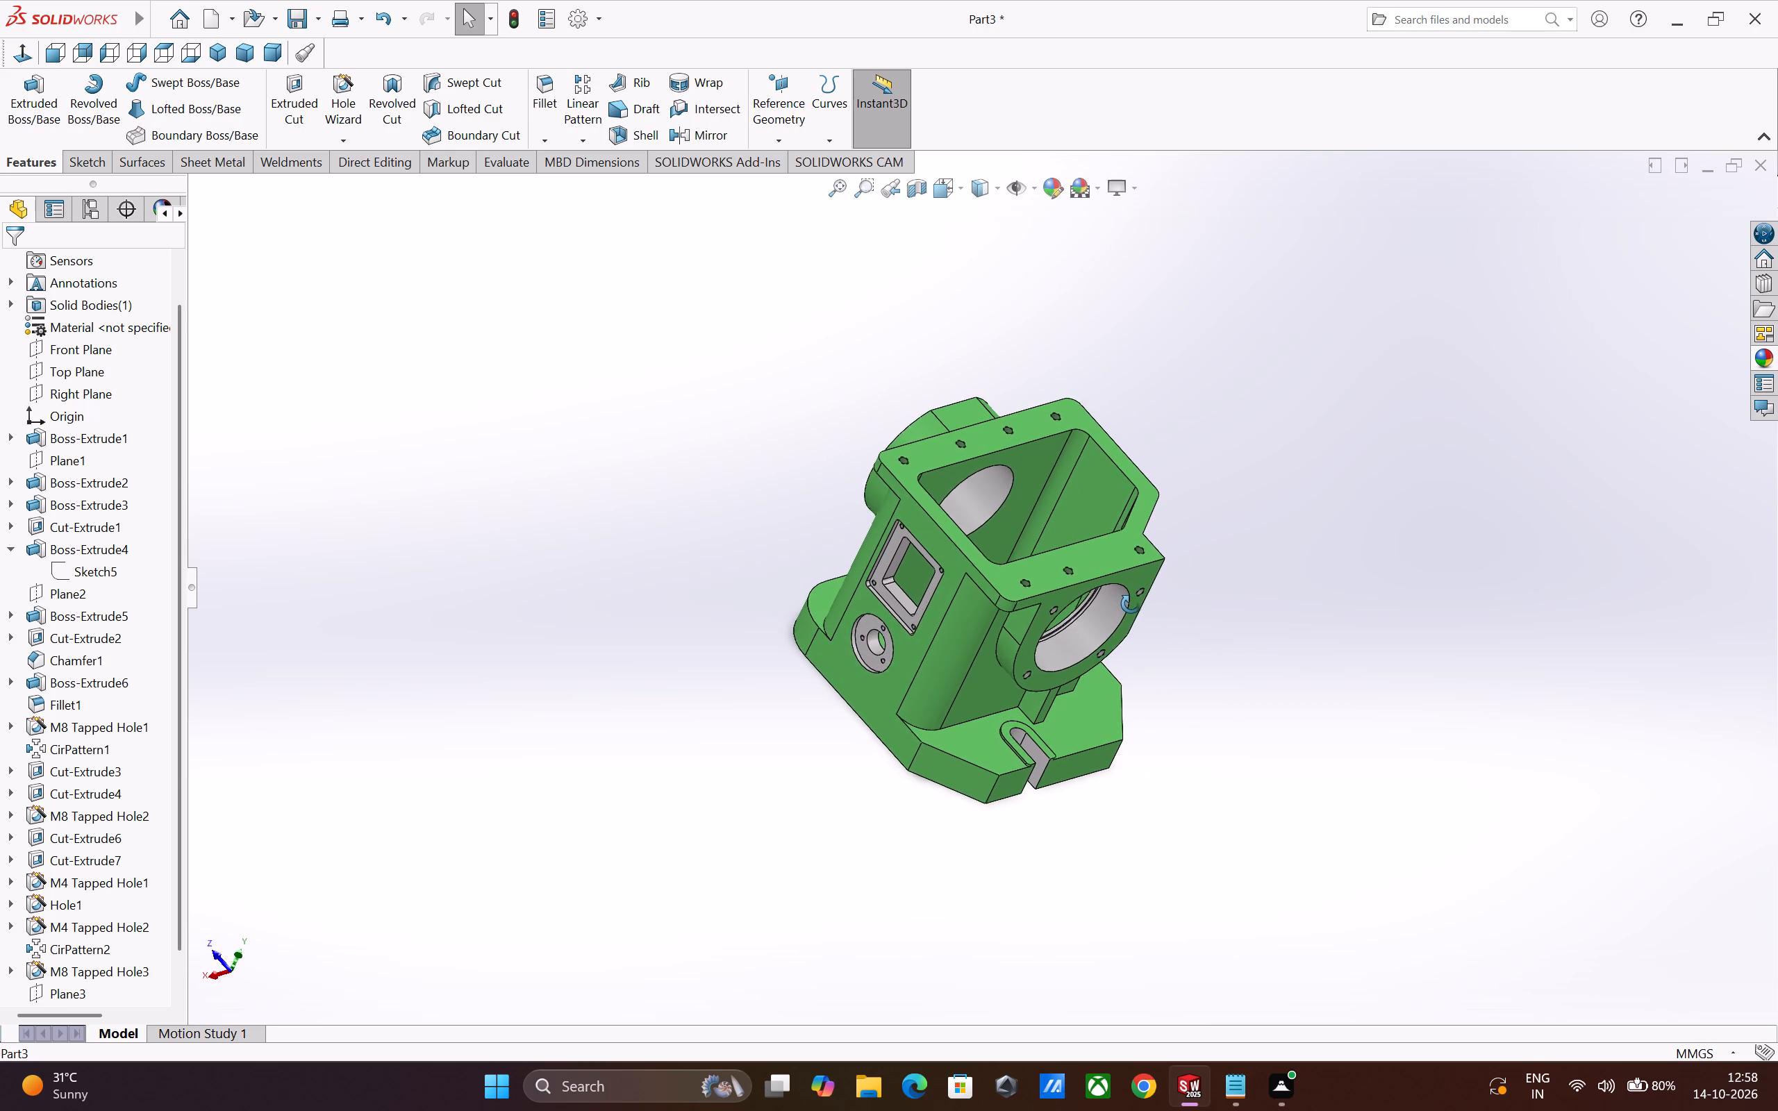
middle_click_drag(1131, 604, 1135, 602)
scroll(1135, 602, "up", 1)
scroll(890, 578, "up", 2)
scroll(844, 512, "down", 1)
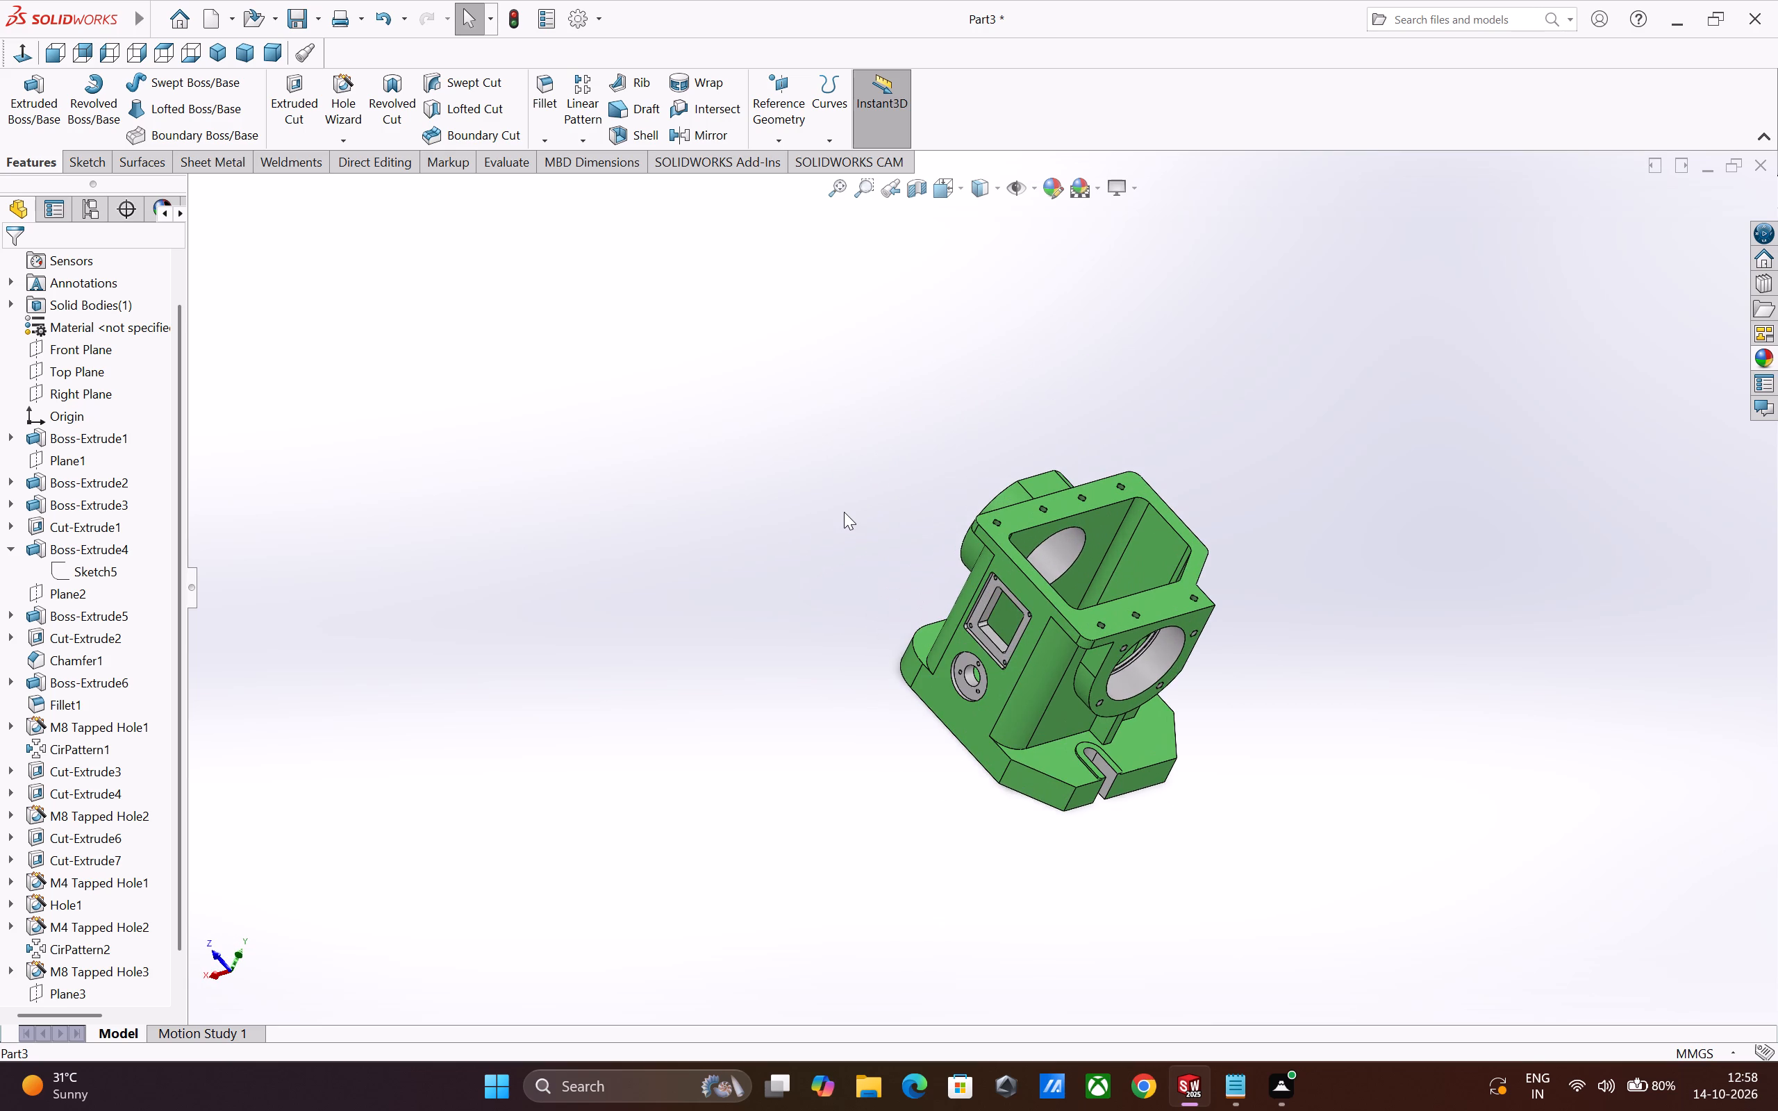
scroll(844, 512, "down", 1)
middle_click_drag(979, 611, 1054, 582)
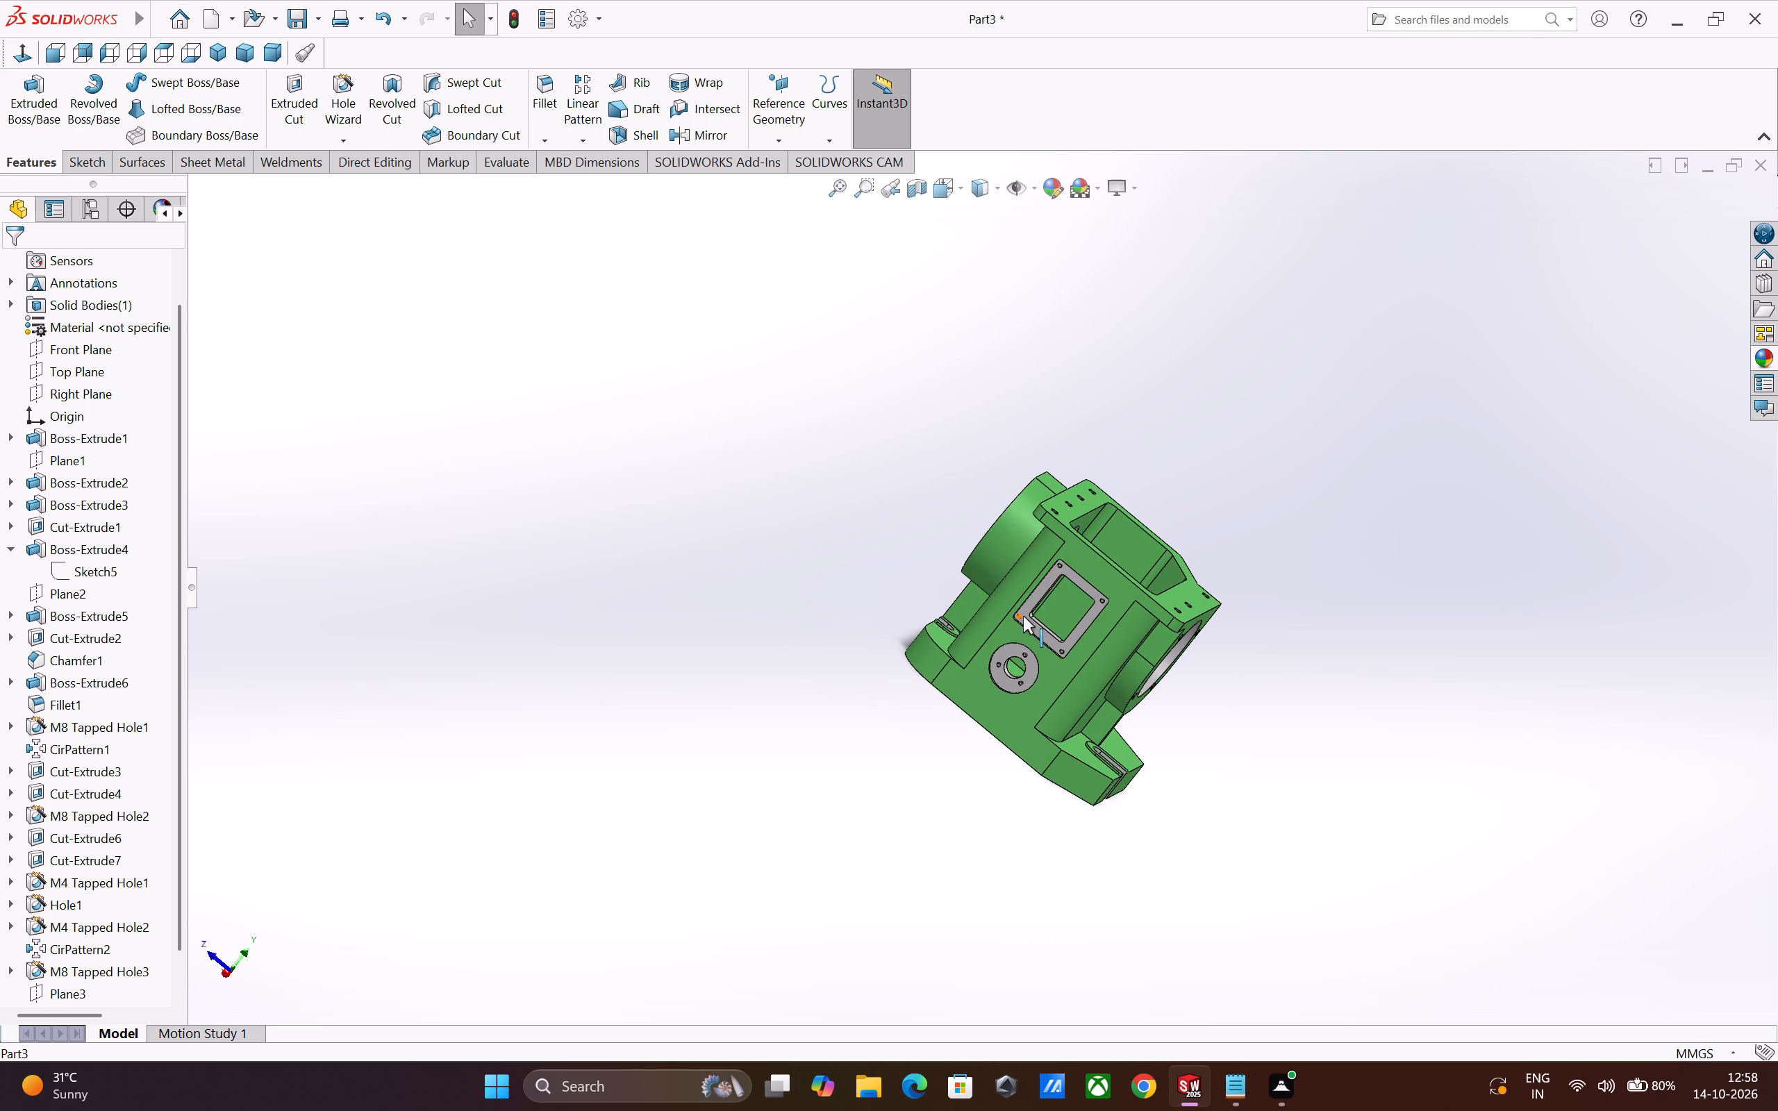
middle_click_drag(1049, 615, 1097, 590)
scroll(1036, 626, "down", 4)
scroll(1032, 686, "down", 2)
Examine the base's underside together with the opposite boss and its rib area.
middle_click_drag(1052, 703, 1069, 735)
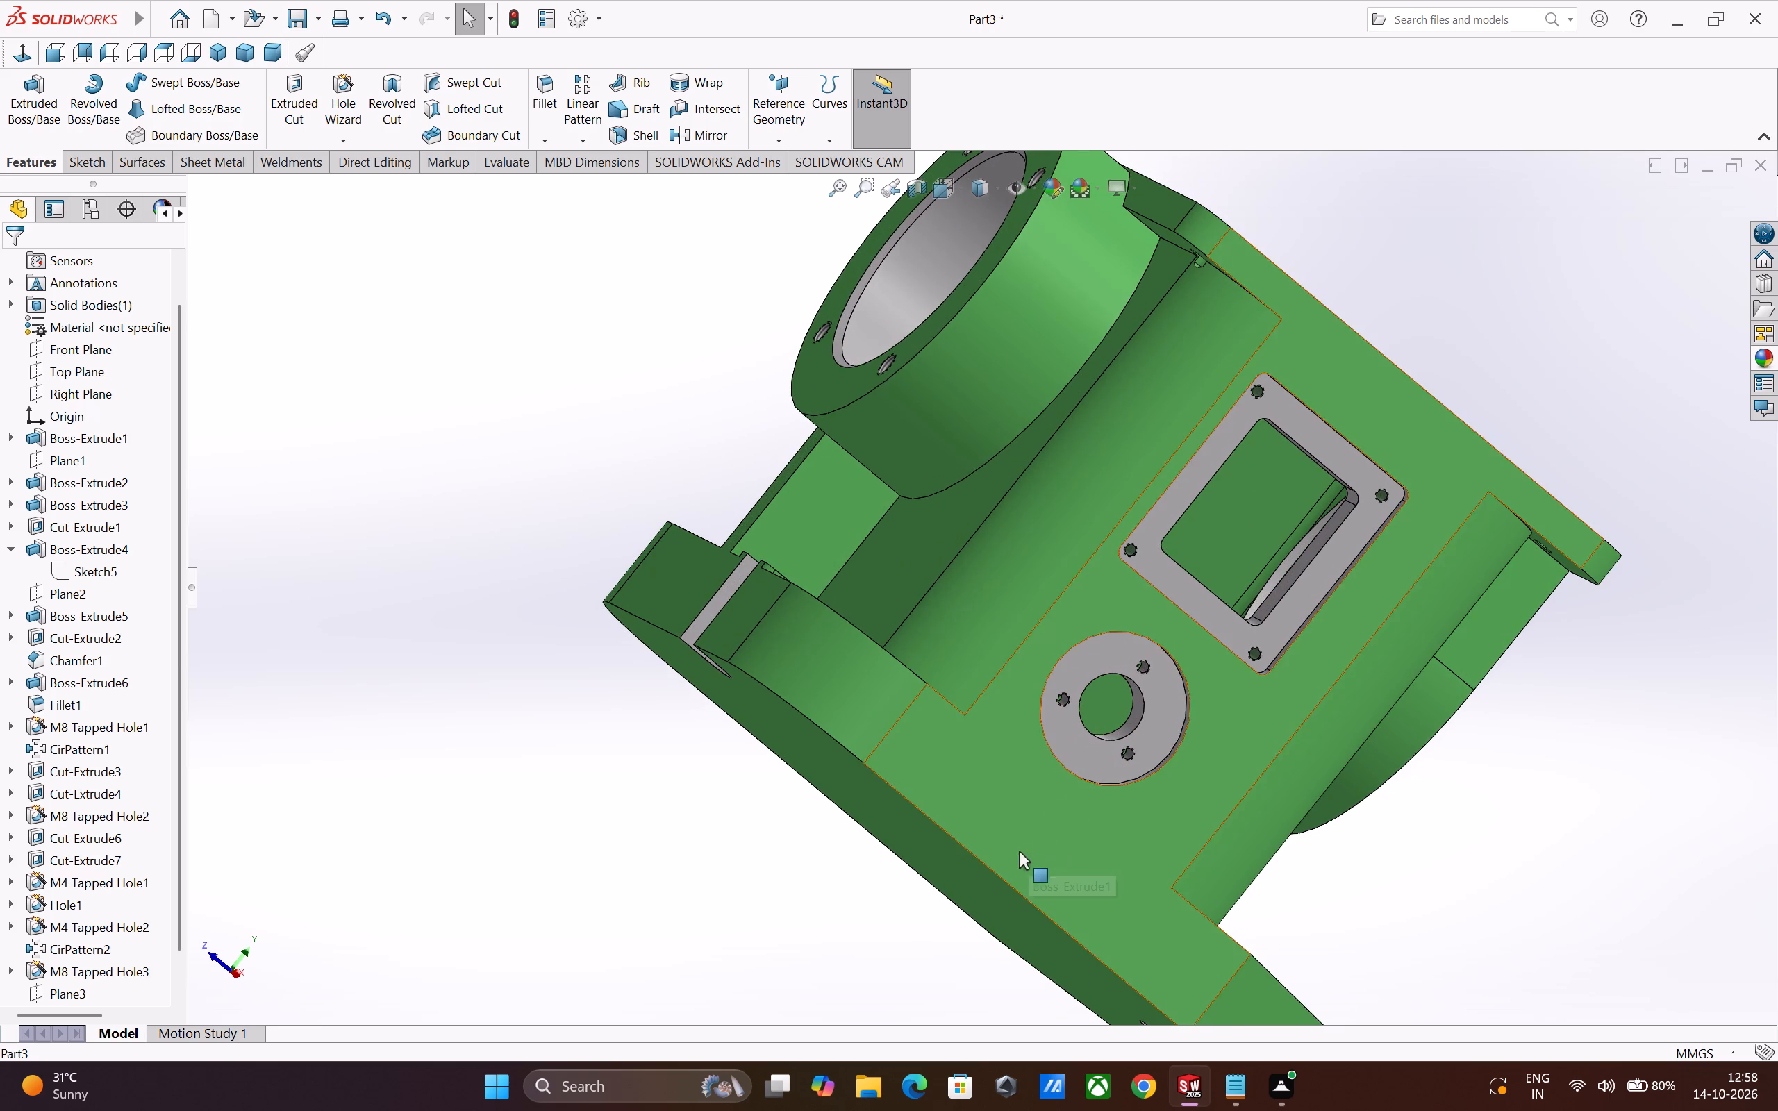
middle_click_drag(1015, 854, 1061, 835)
middle_click_drag(1062, 835, 1067, 821)
scroll(1062, 824, "up", 2)
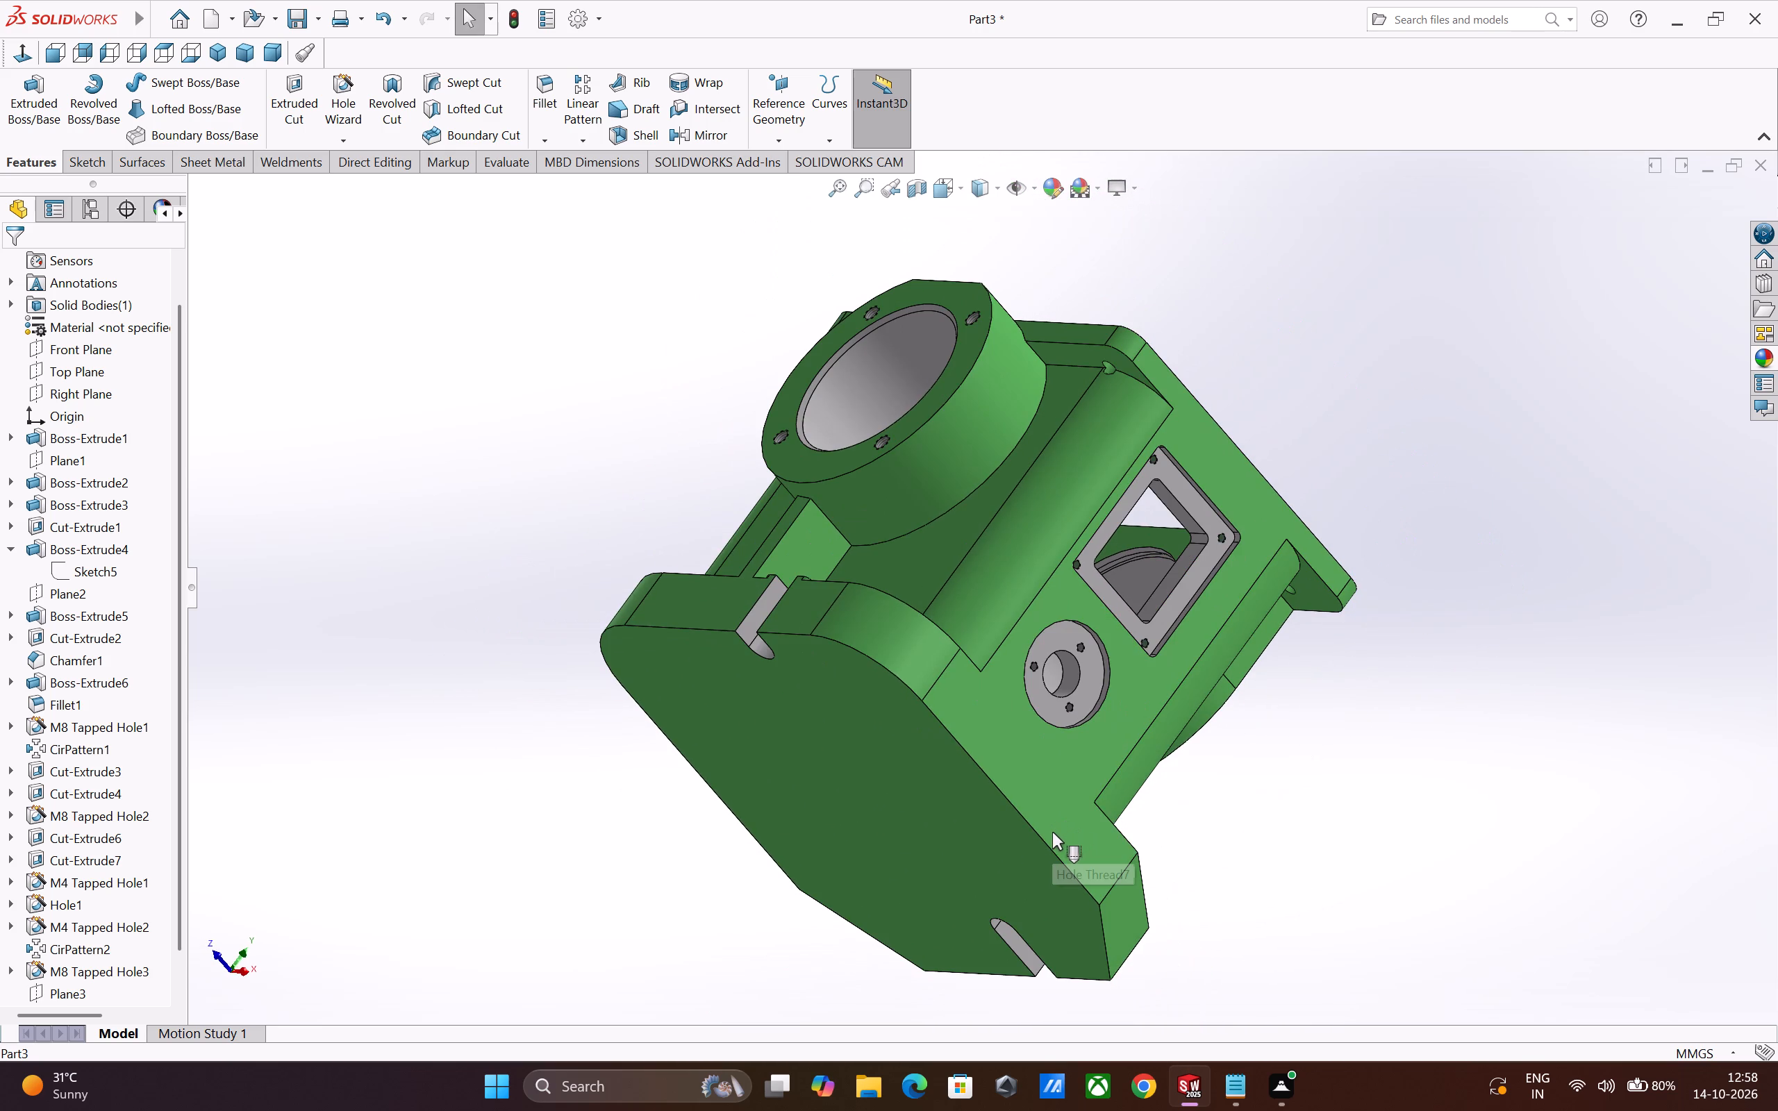
middle_click_drag(1052, 832, 1108, 651)
scroll(1090, 694, "up", 1)
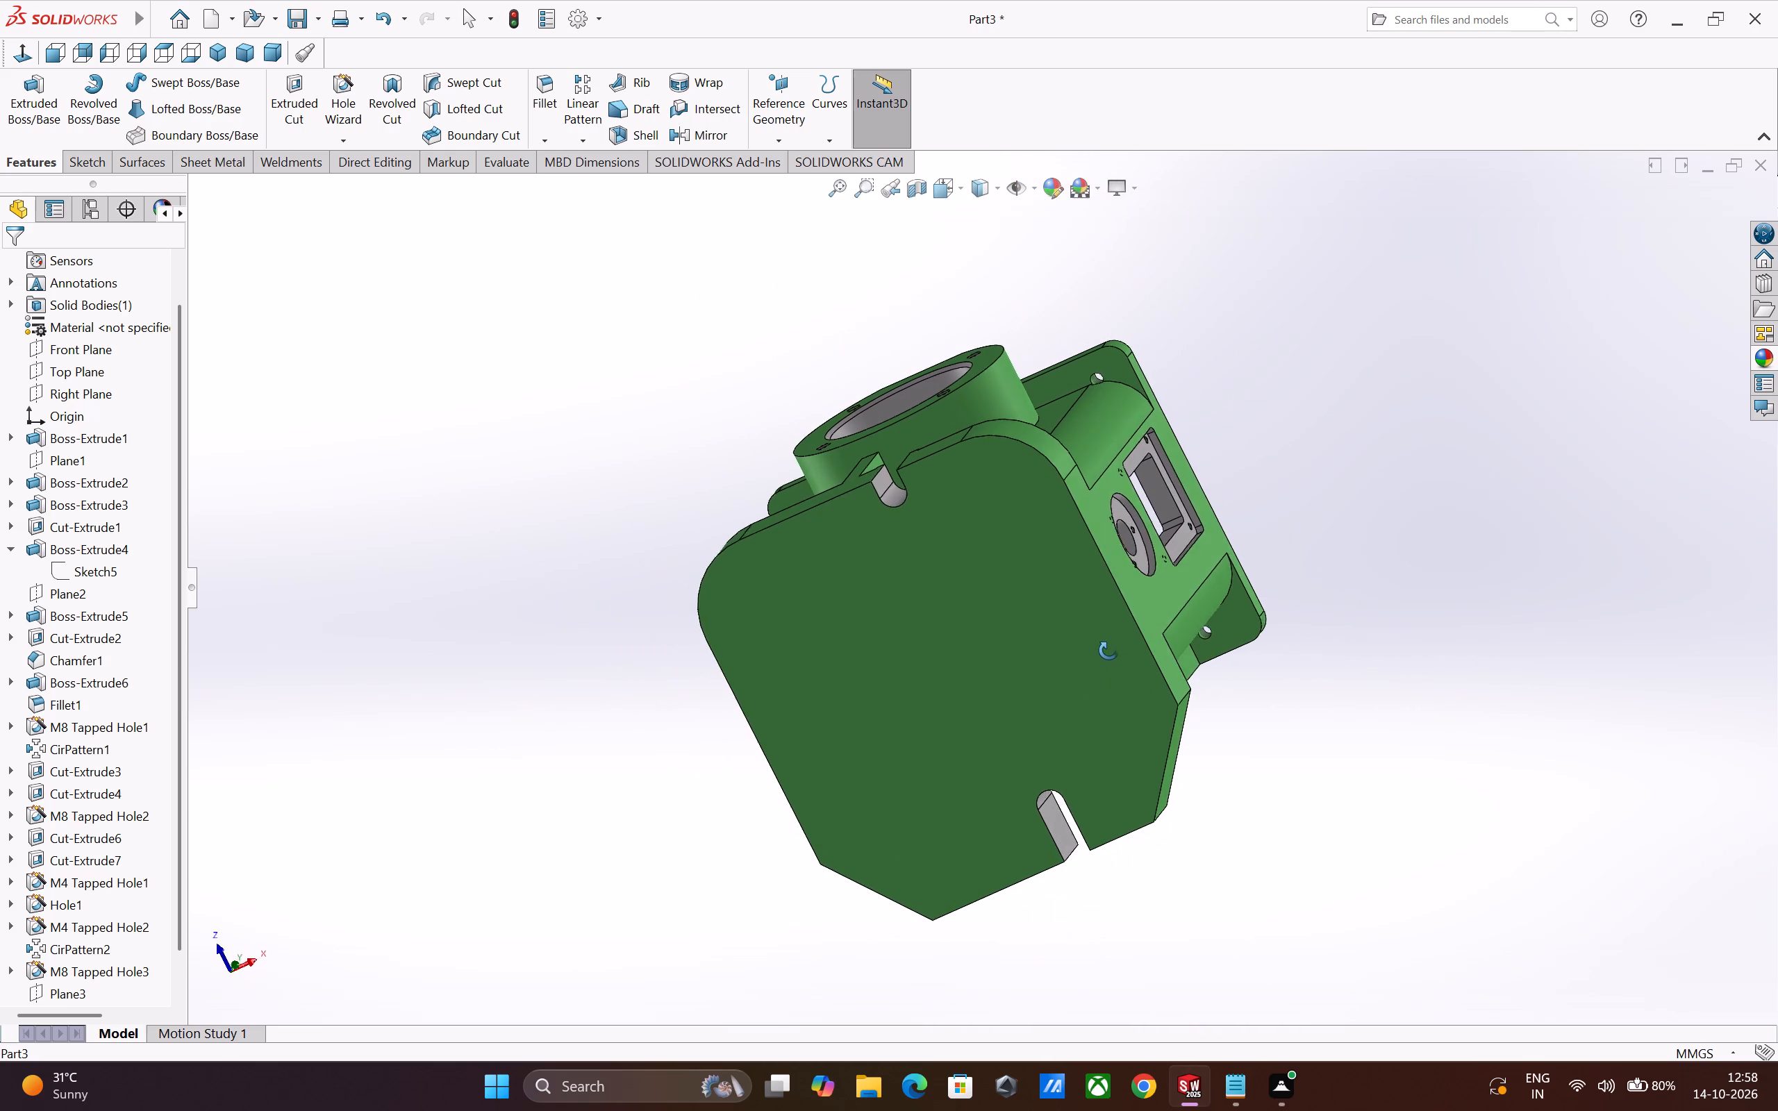
middle_click_drag(1108, 651, 1087, 677)
scroll(1094, 744, "up", 3)
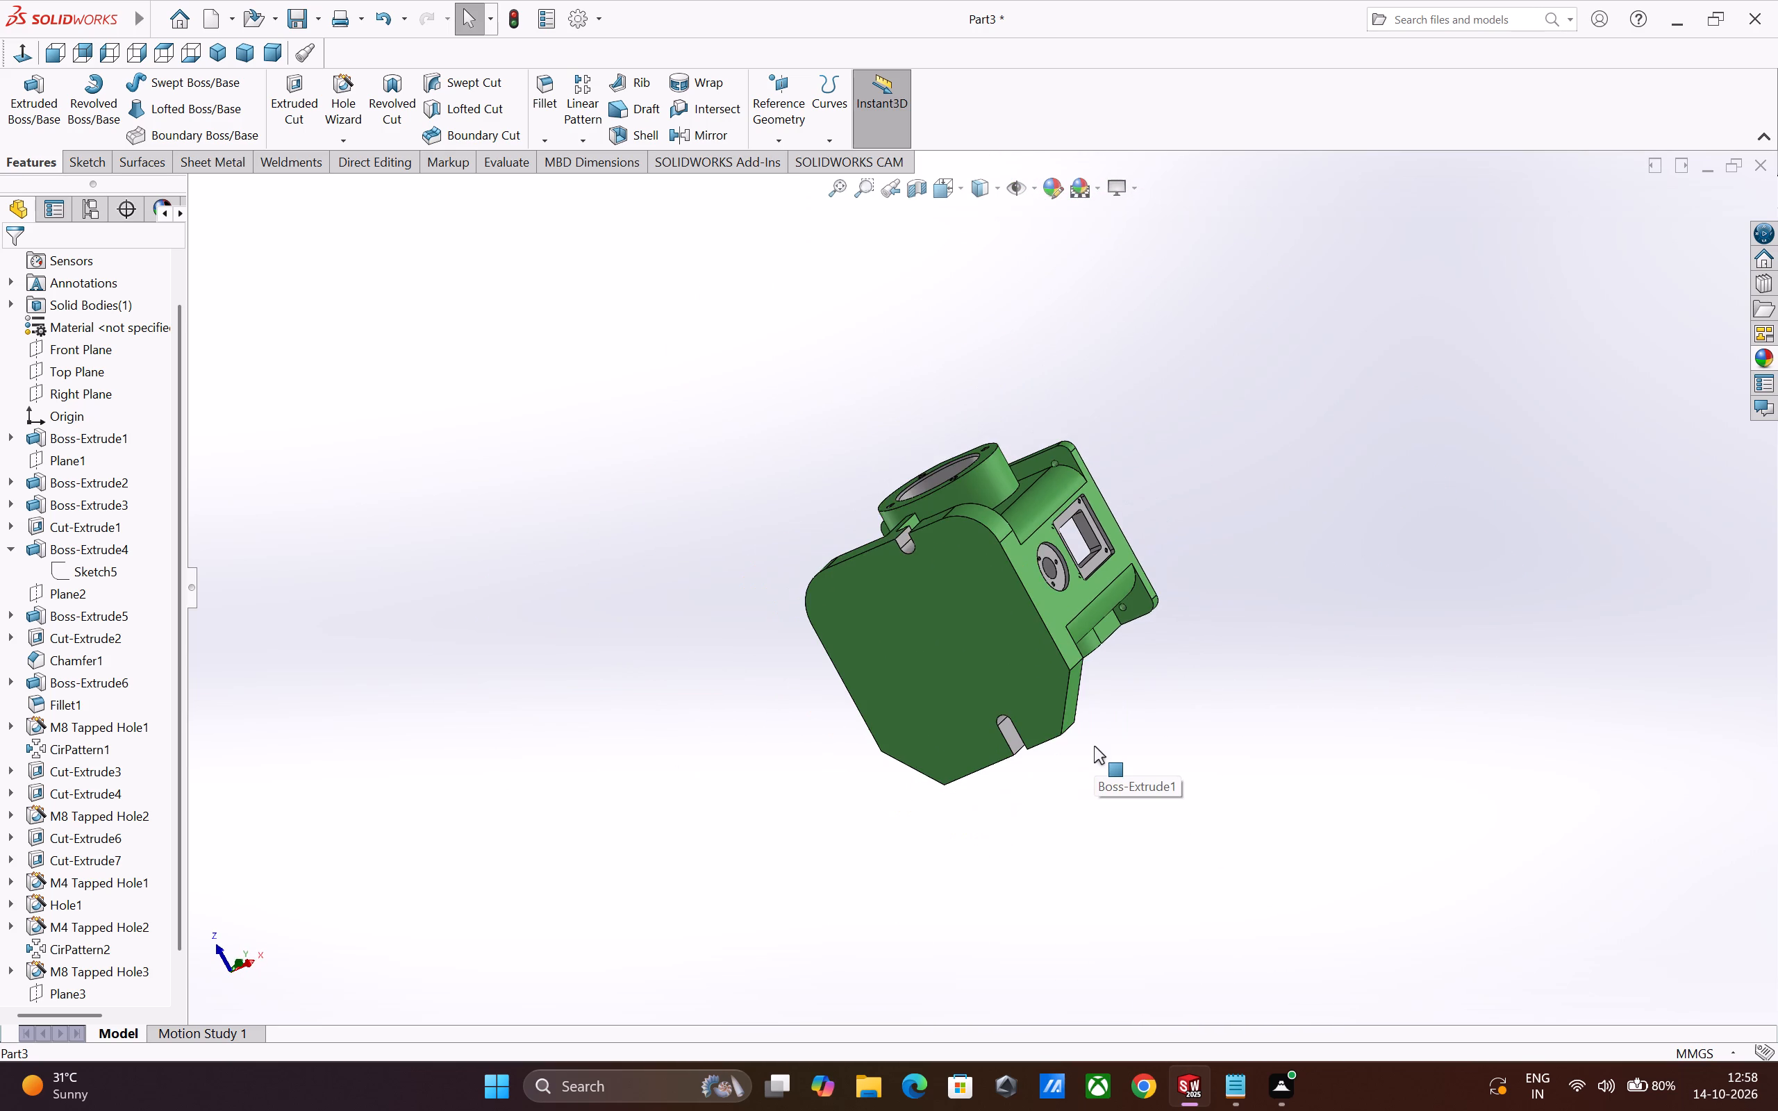
scroll(1094, 746, "up", 3)
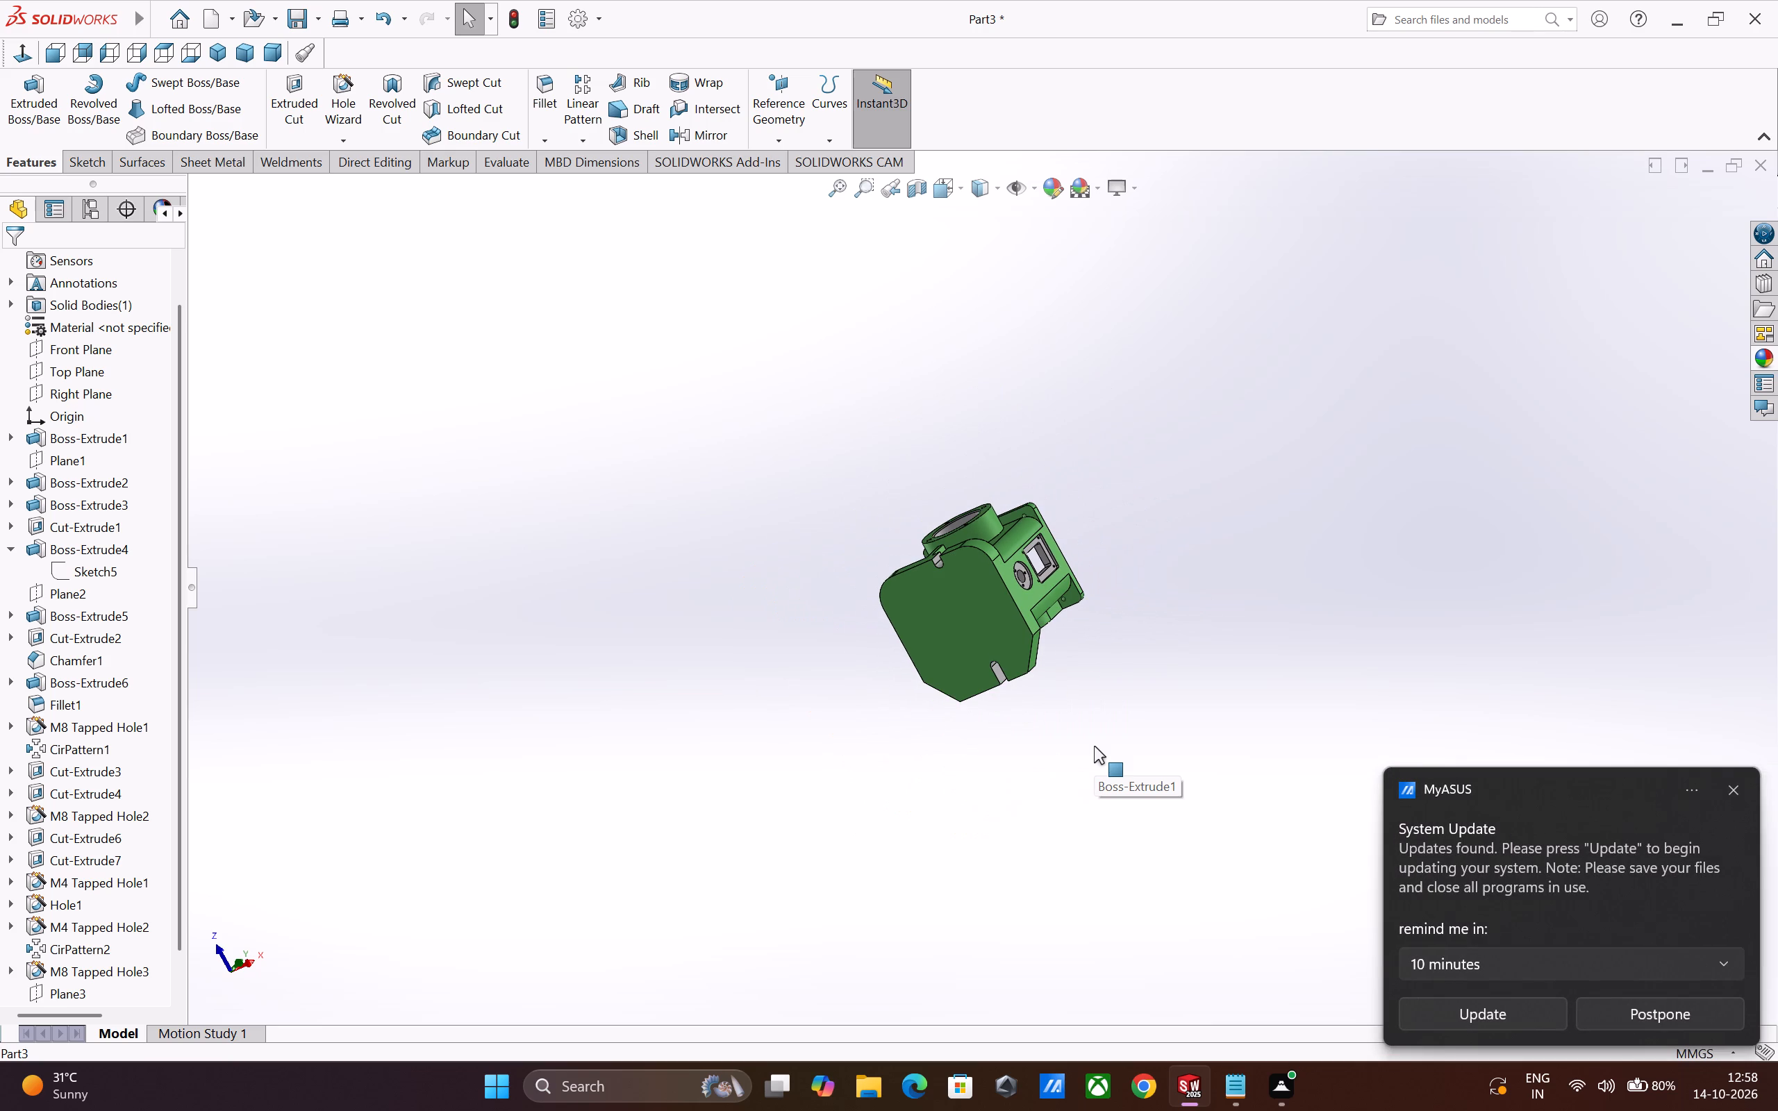
Start a sketch on the flat underside face of the slotted base.
scroll(980, 605, "down", 7)
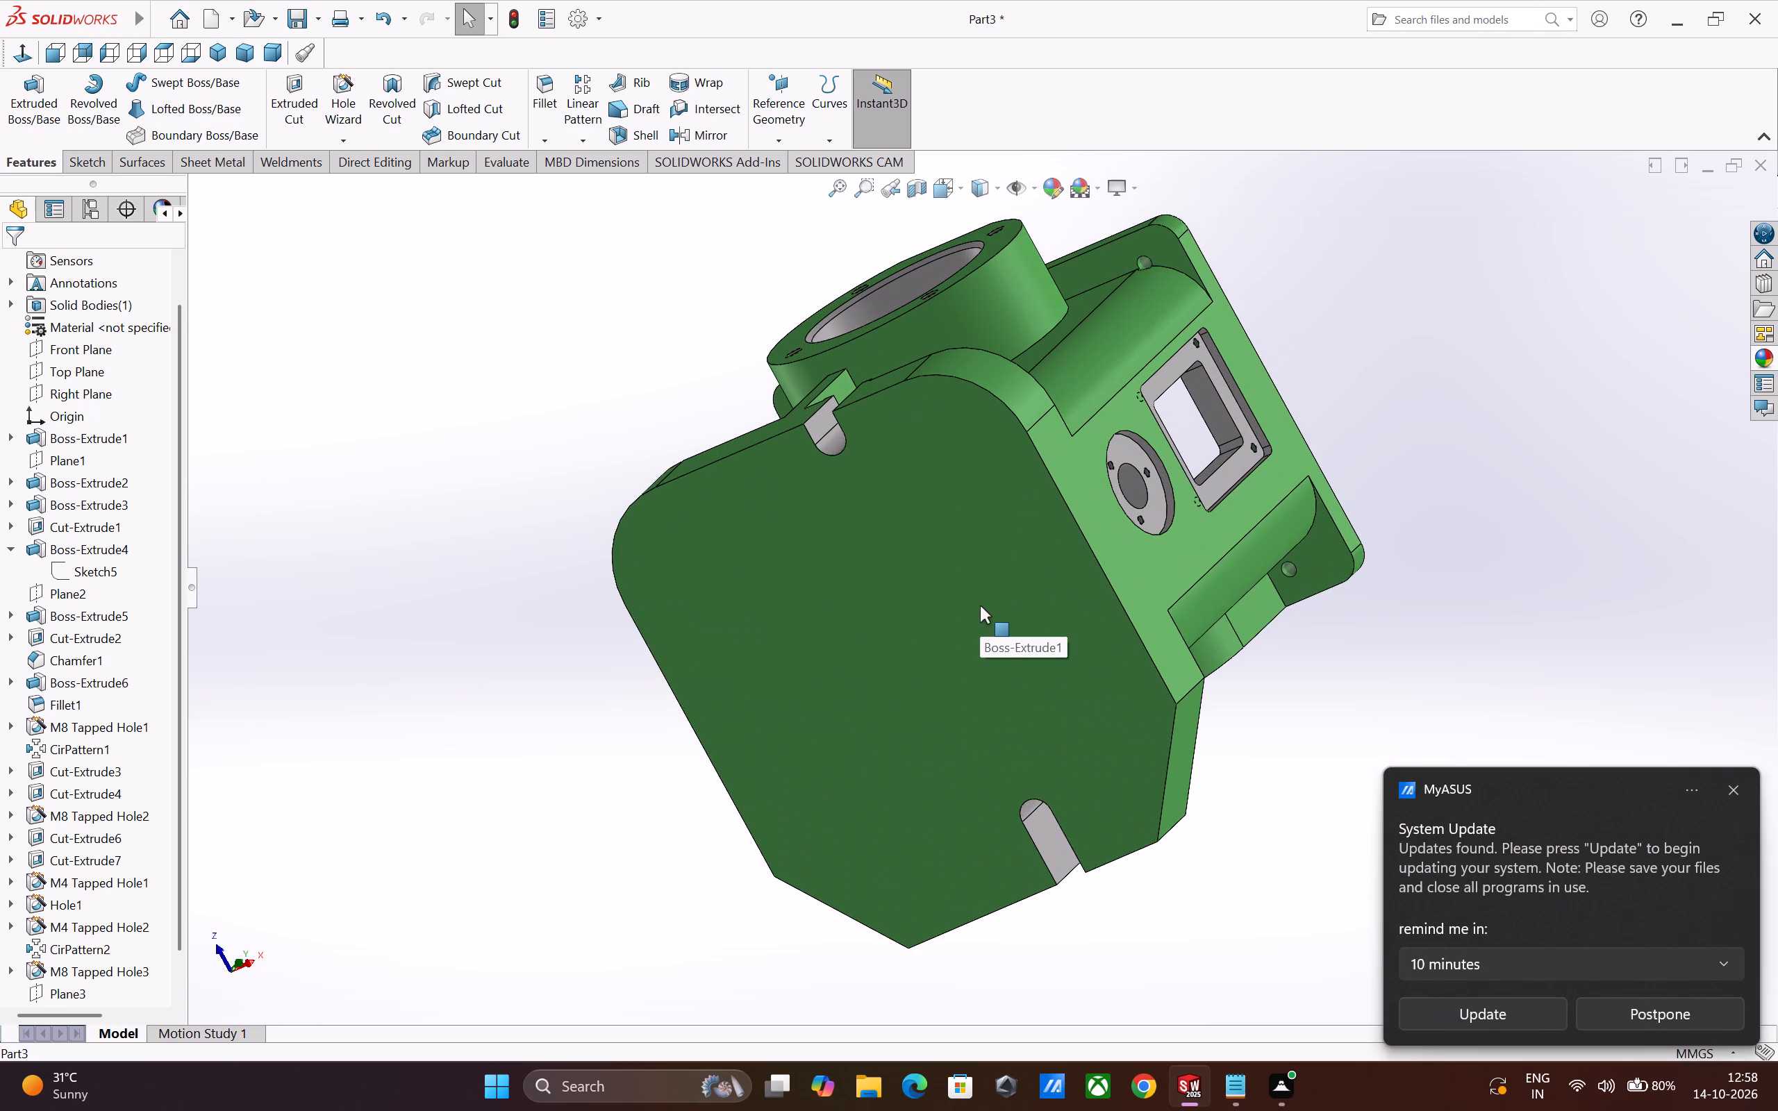
middle_click_drag(991, 647, 1020, 540)
middle_click(1020, 532)
left_click(995, 527)
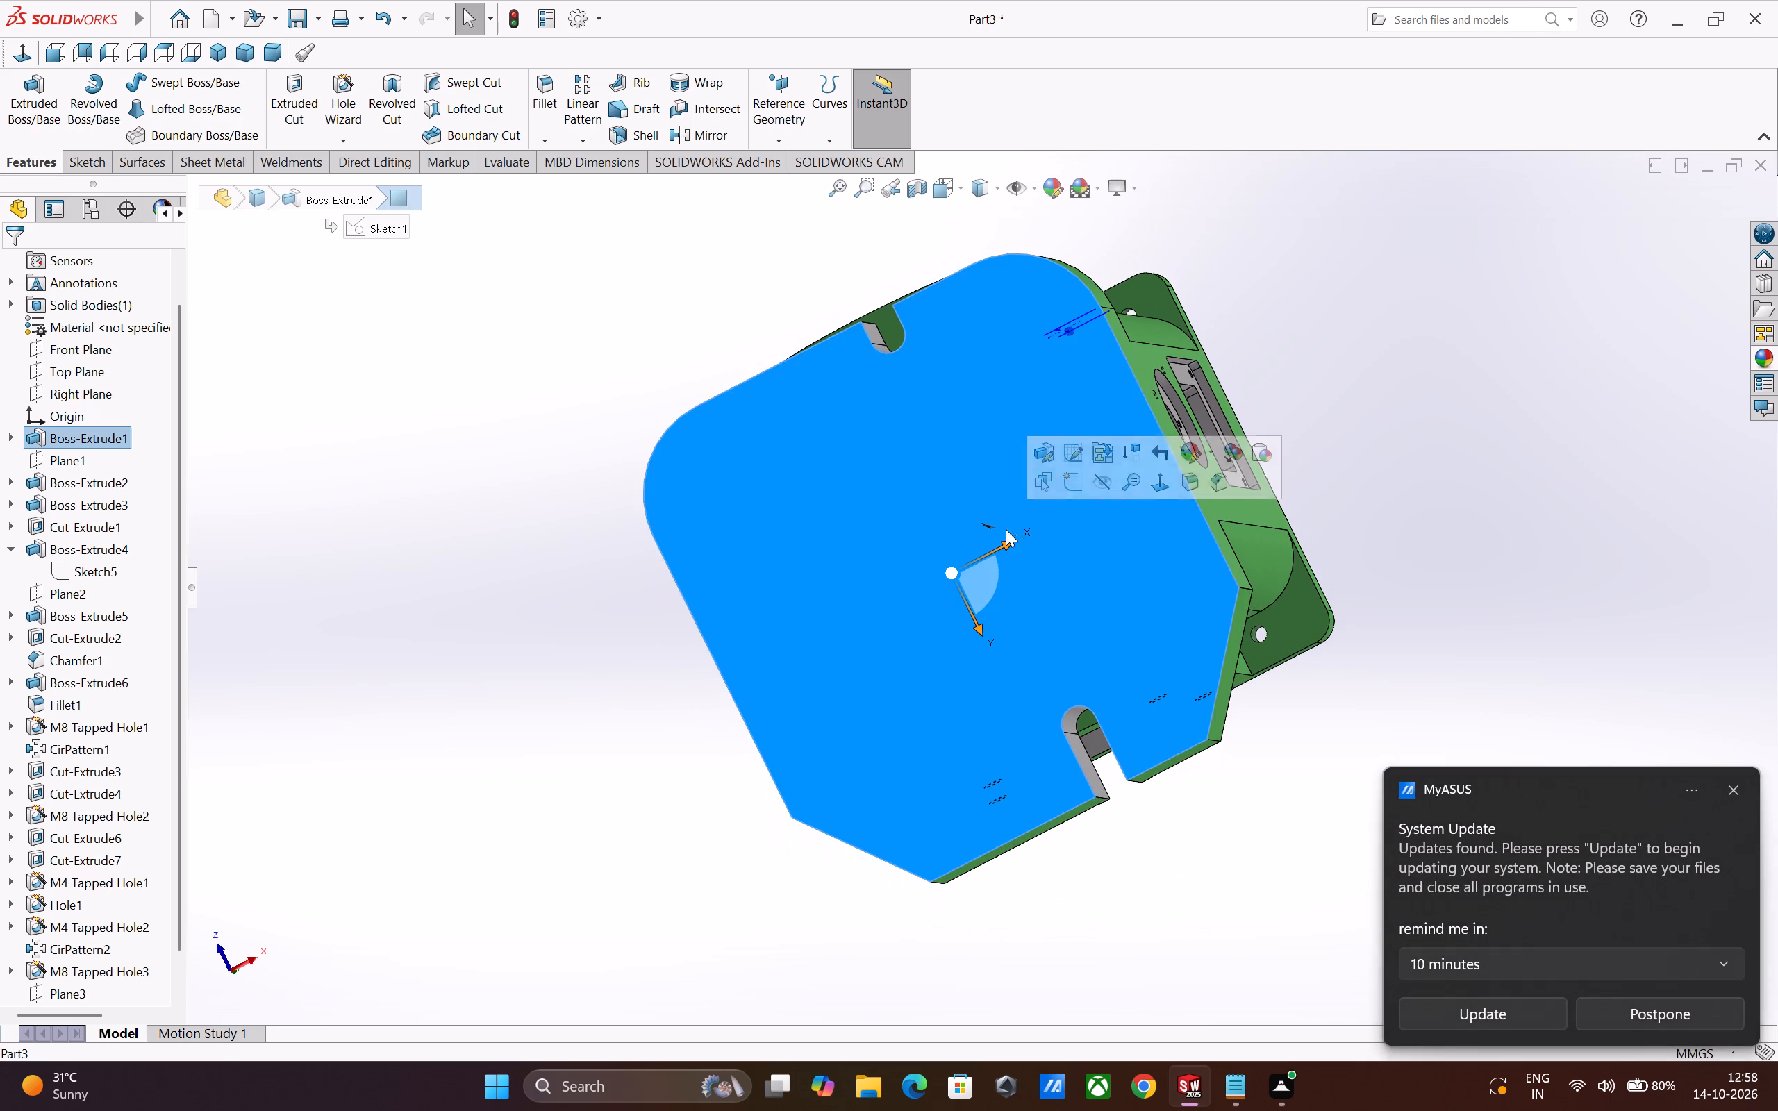
left_click(1072, 487)
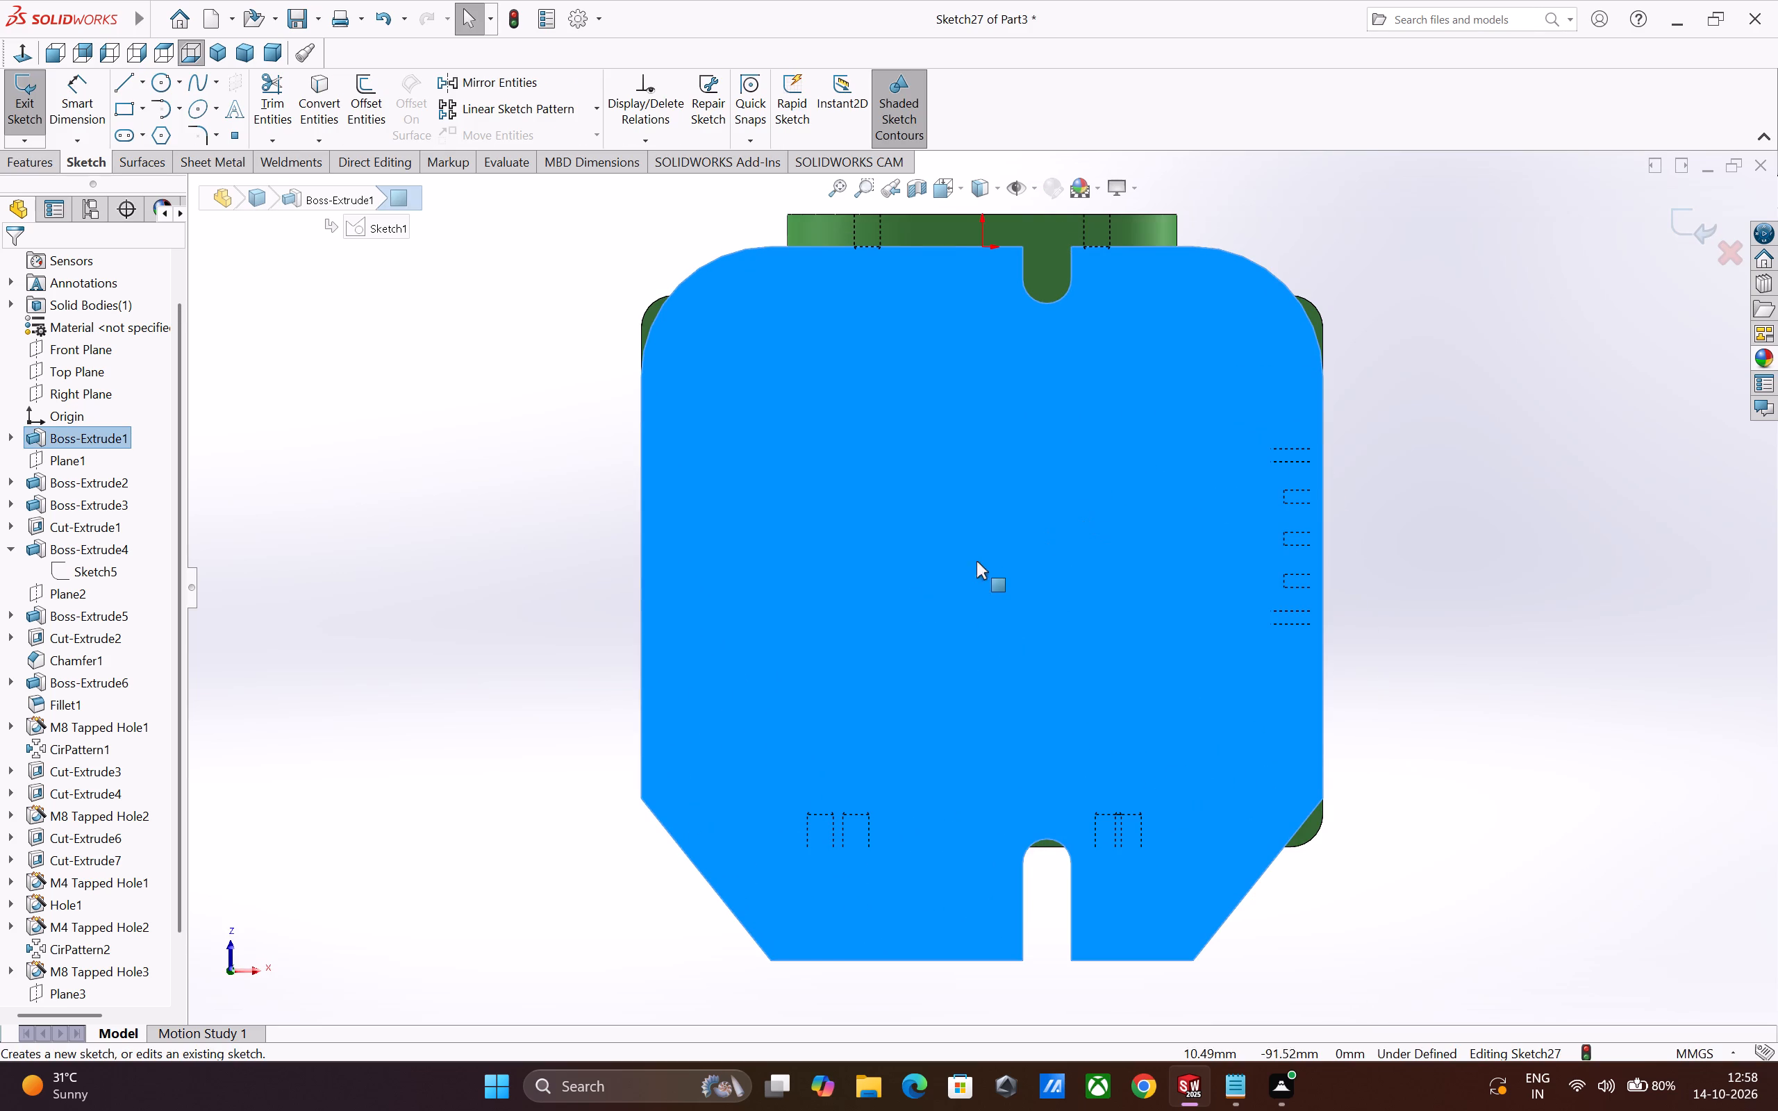
Draw a vertical centerline joining the arc centres of the two open slots in the base.
scroll(936, 715, "up", 1)
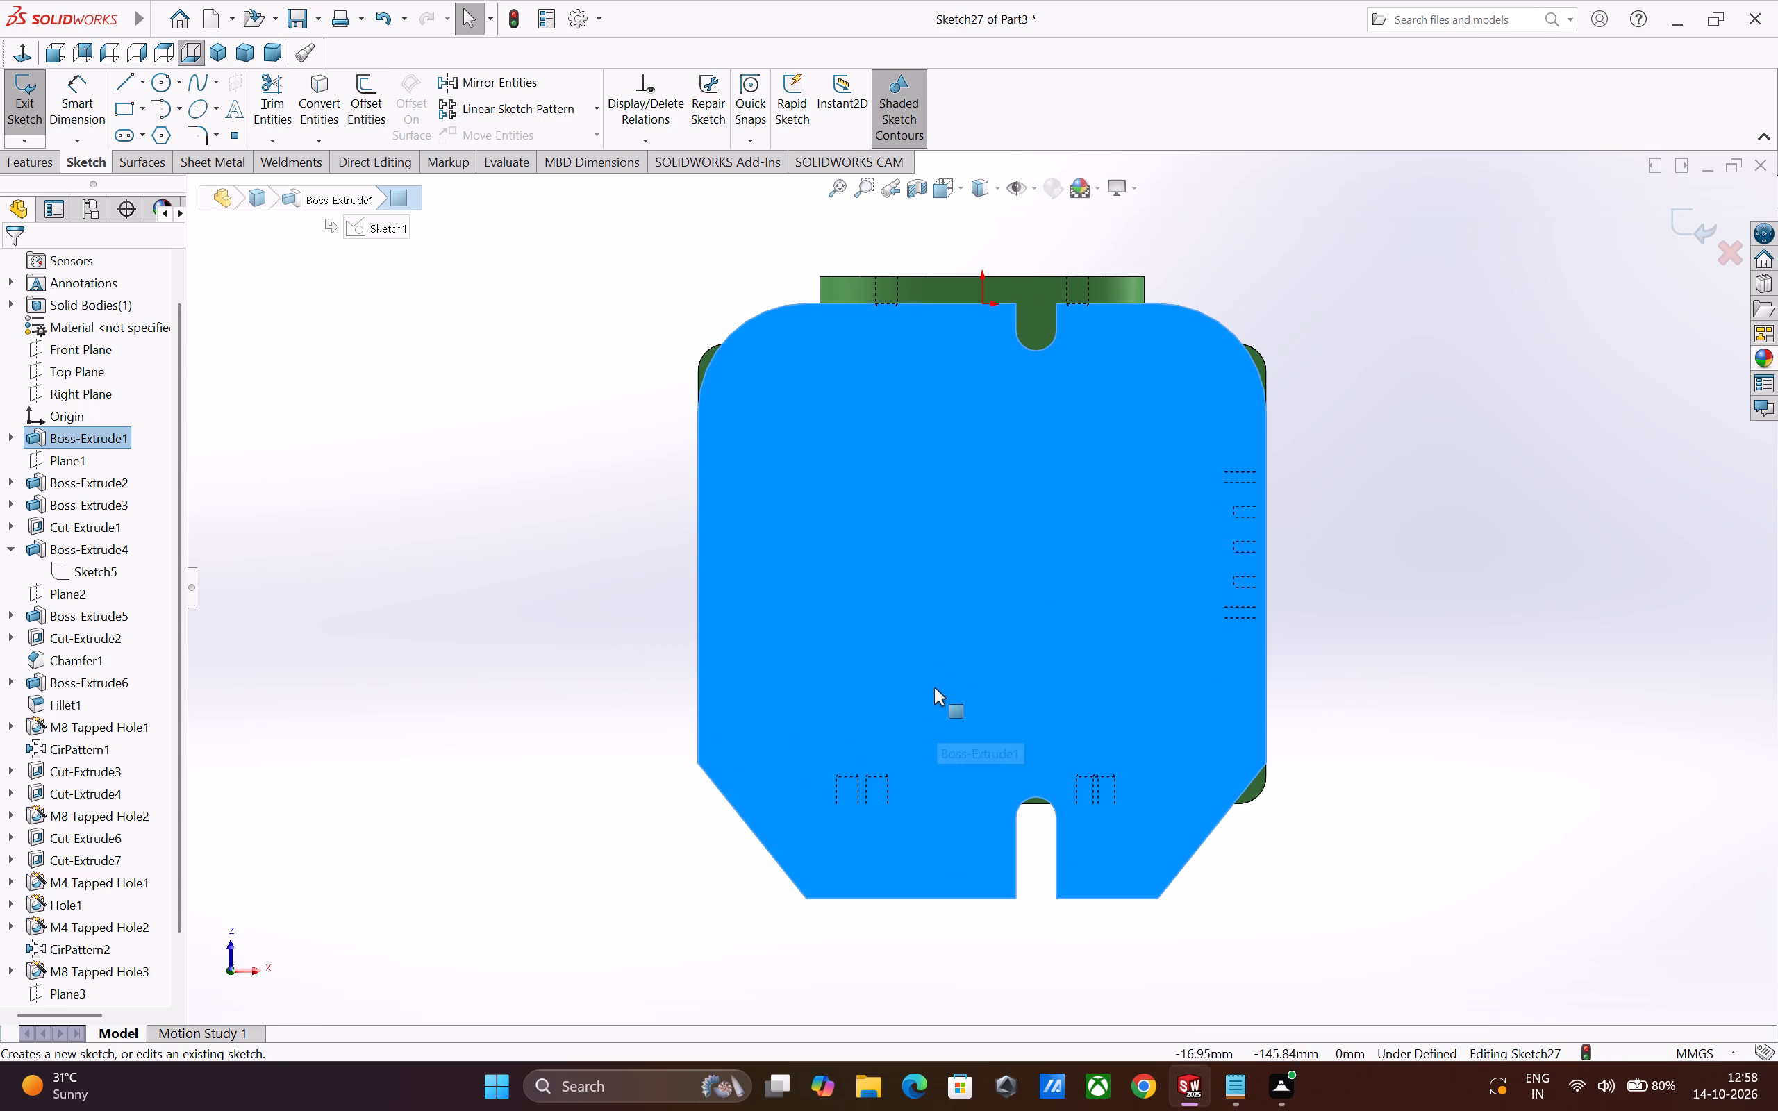
scroll(977, 637, "down", 4)
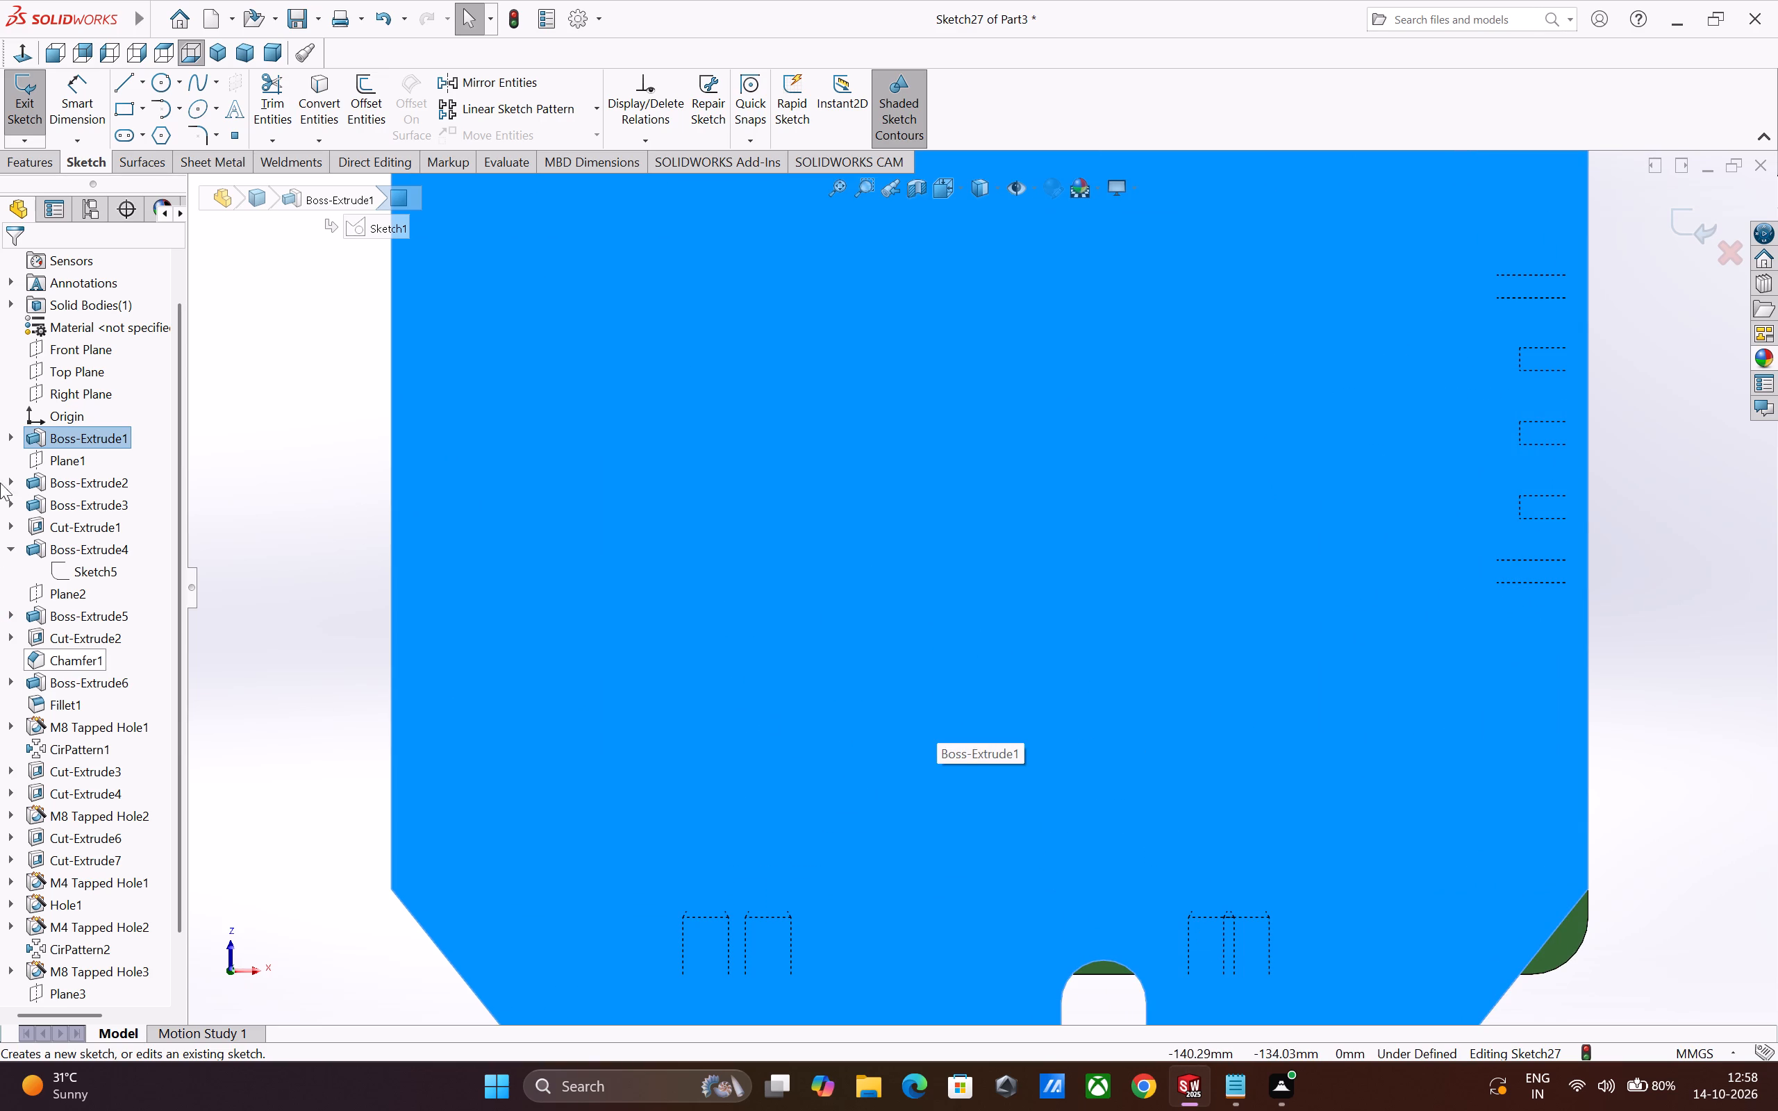
left_click(144, 82)
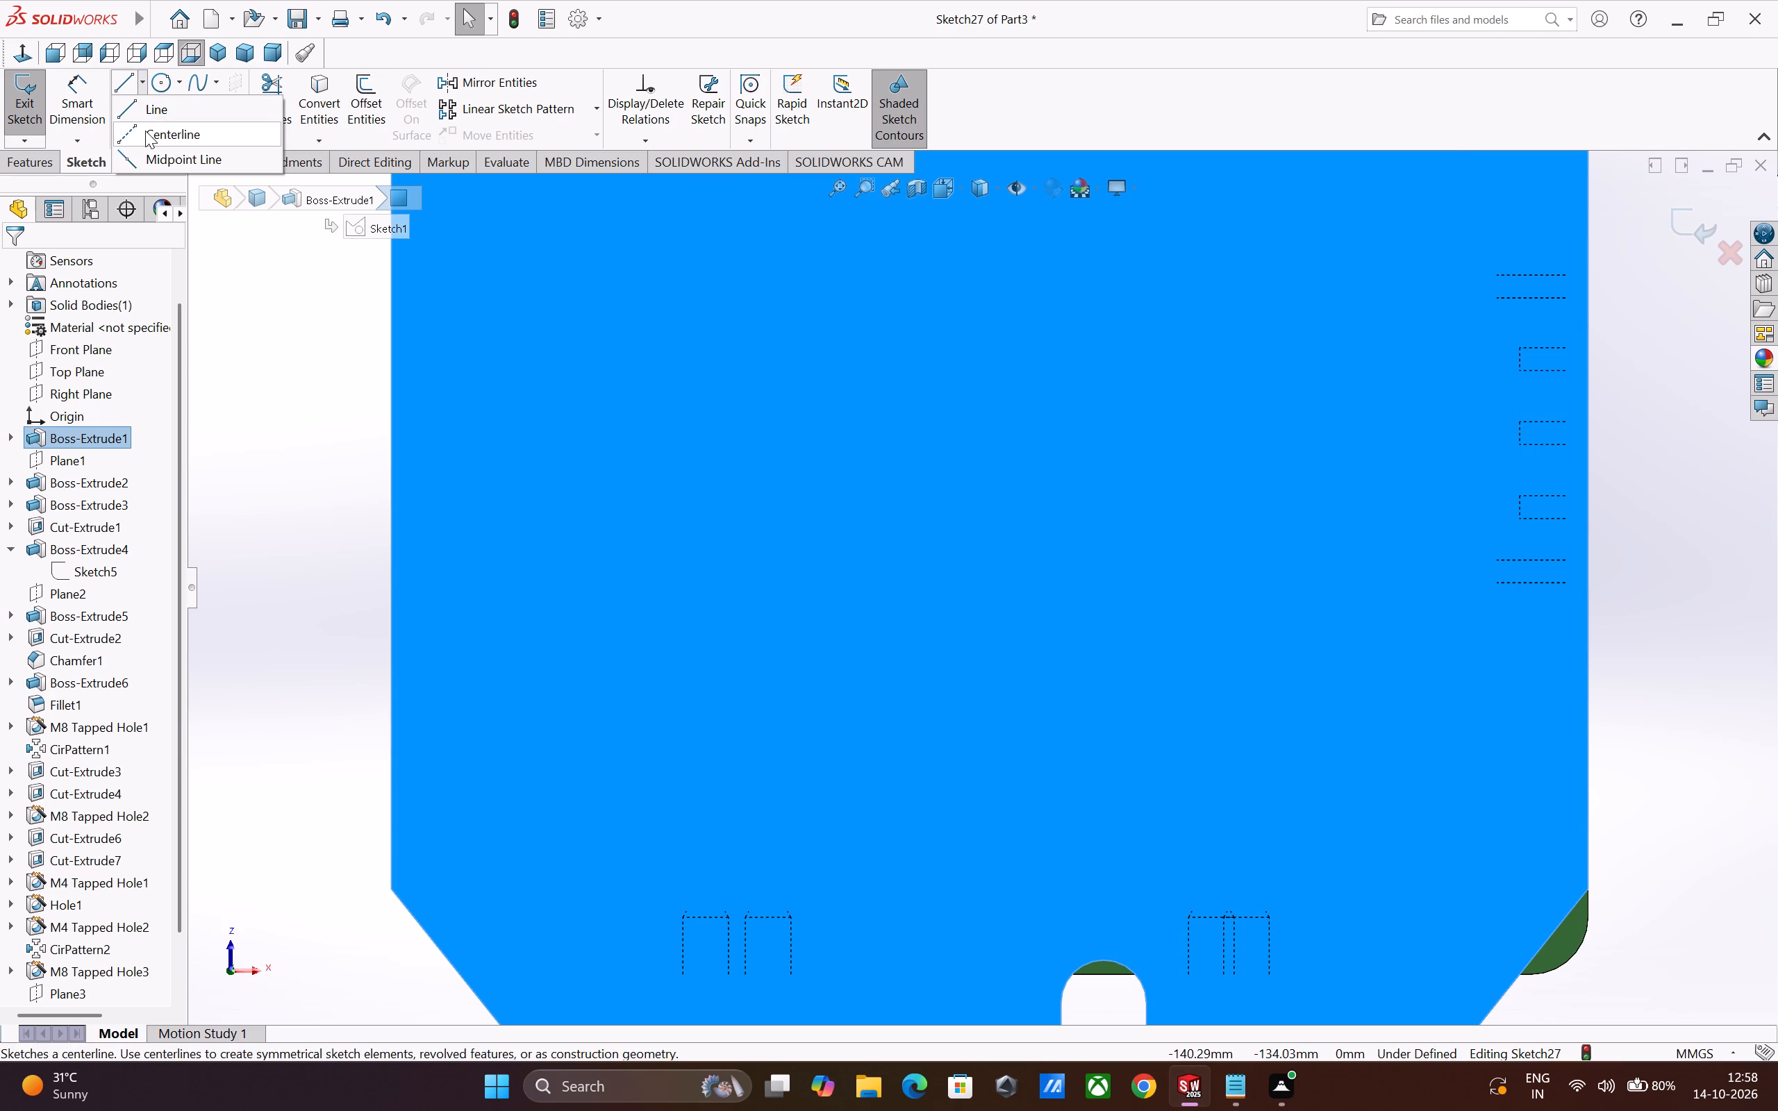
left_click(145, 131)
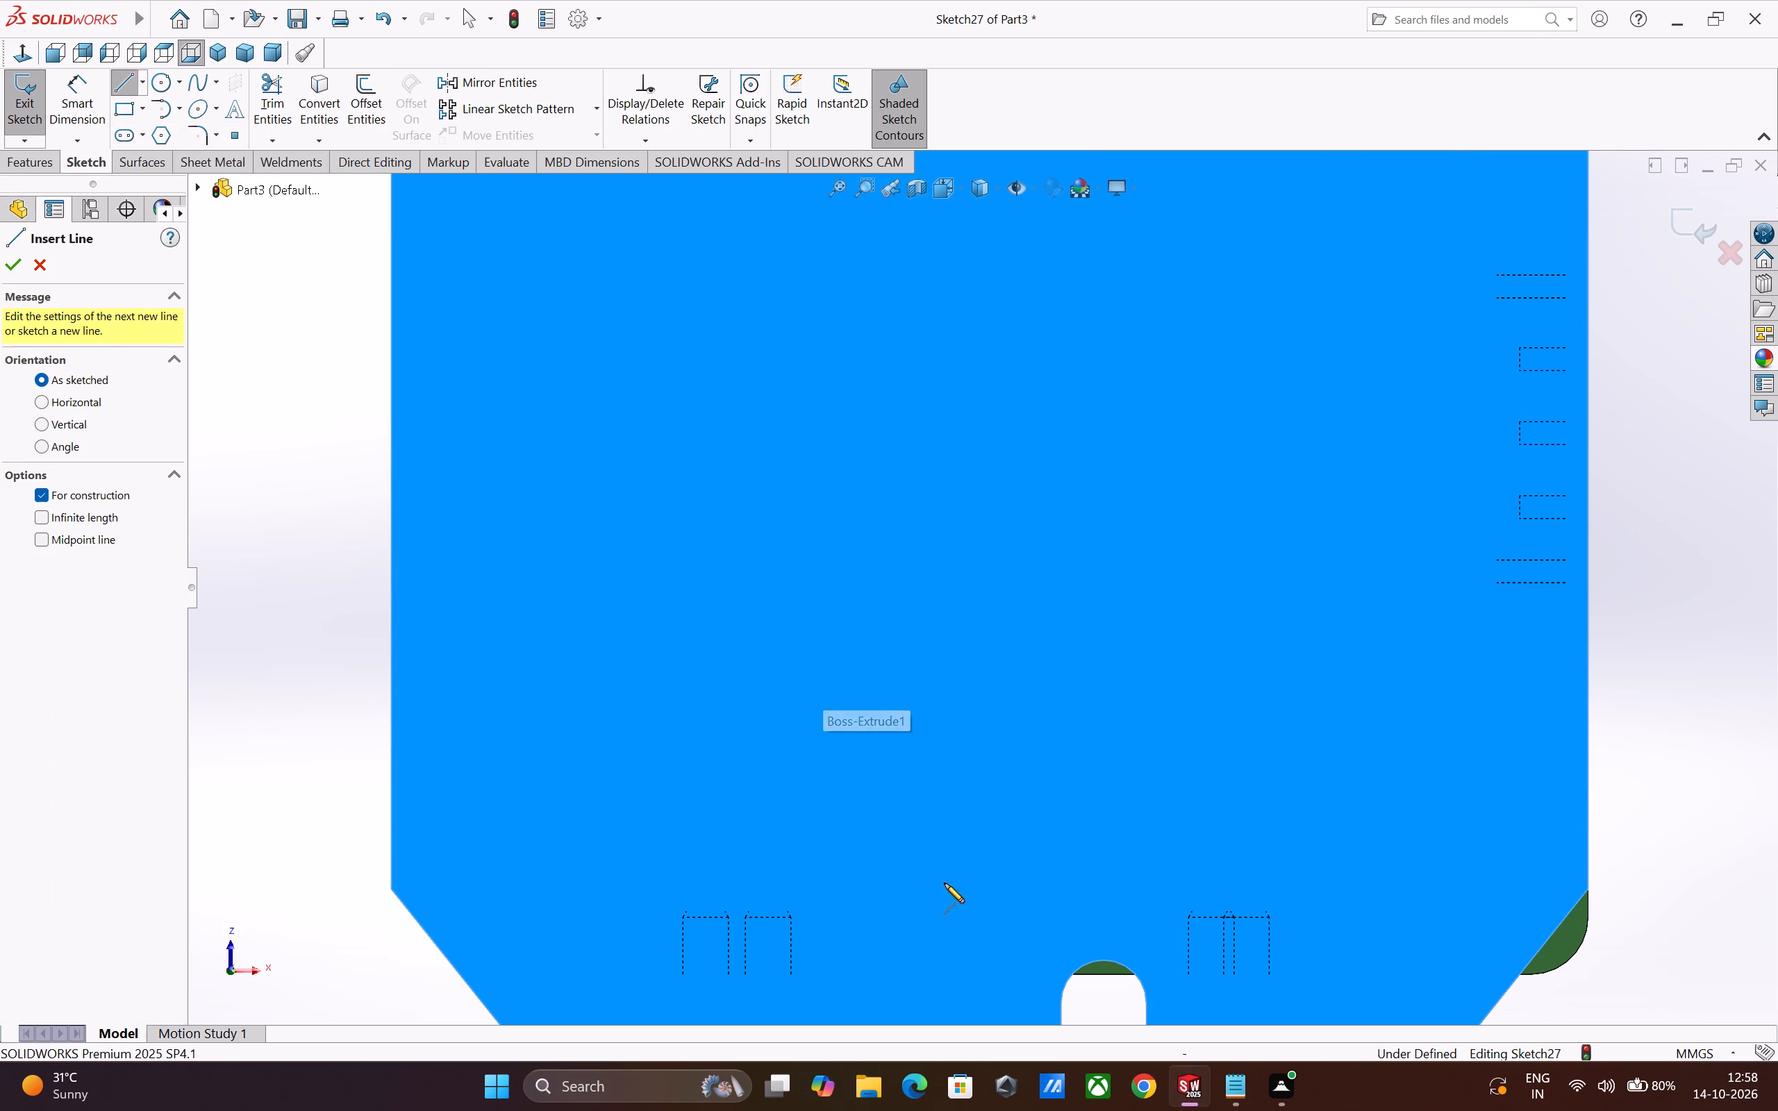
scroll(996, 933, "up", 1)
scroll(1122, 843, "up", 3)
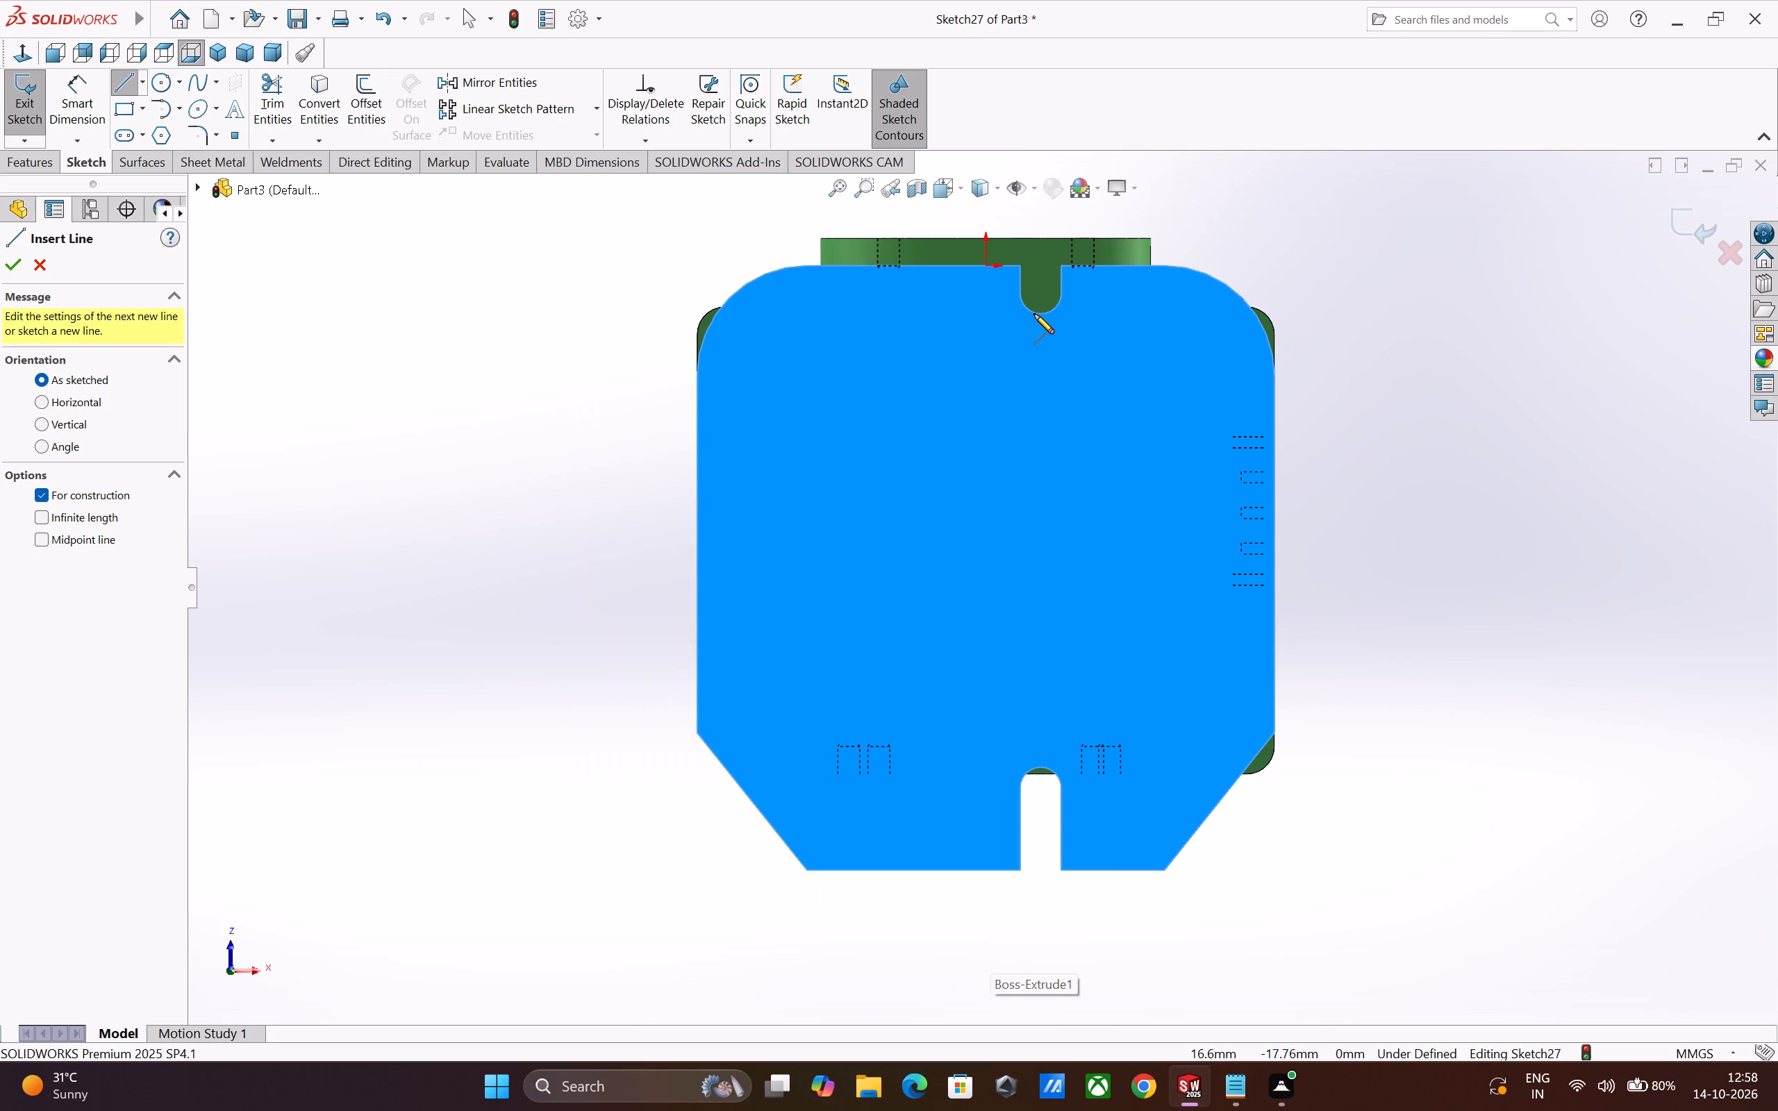
left_click(1042, 294)
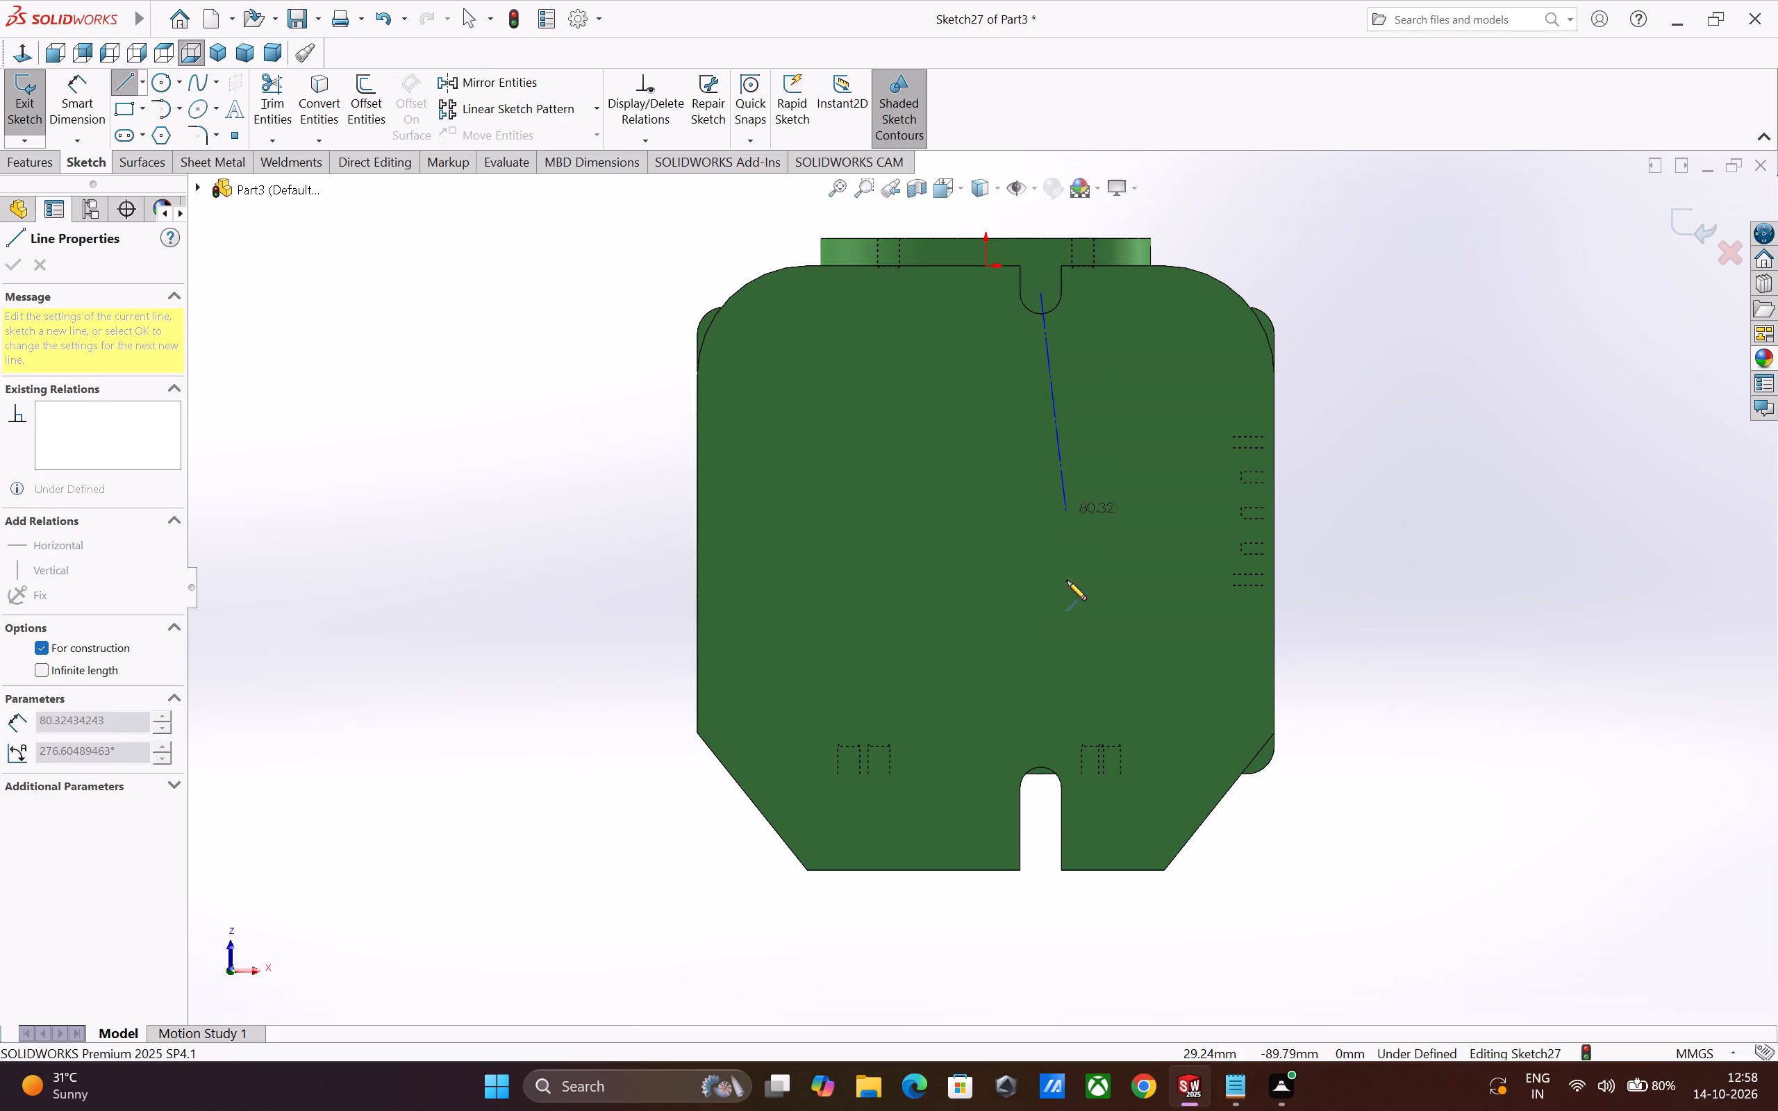
left_click(1044, 787)
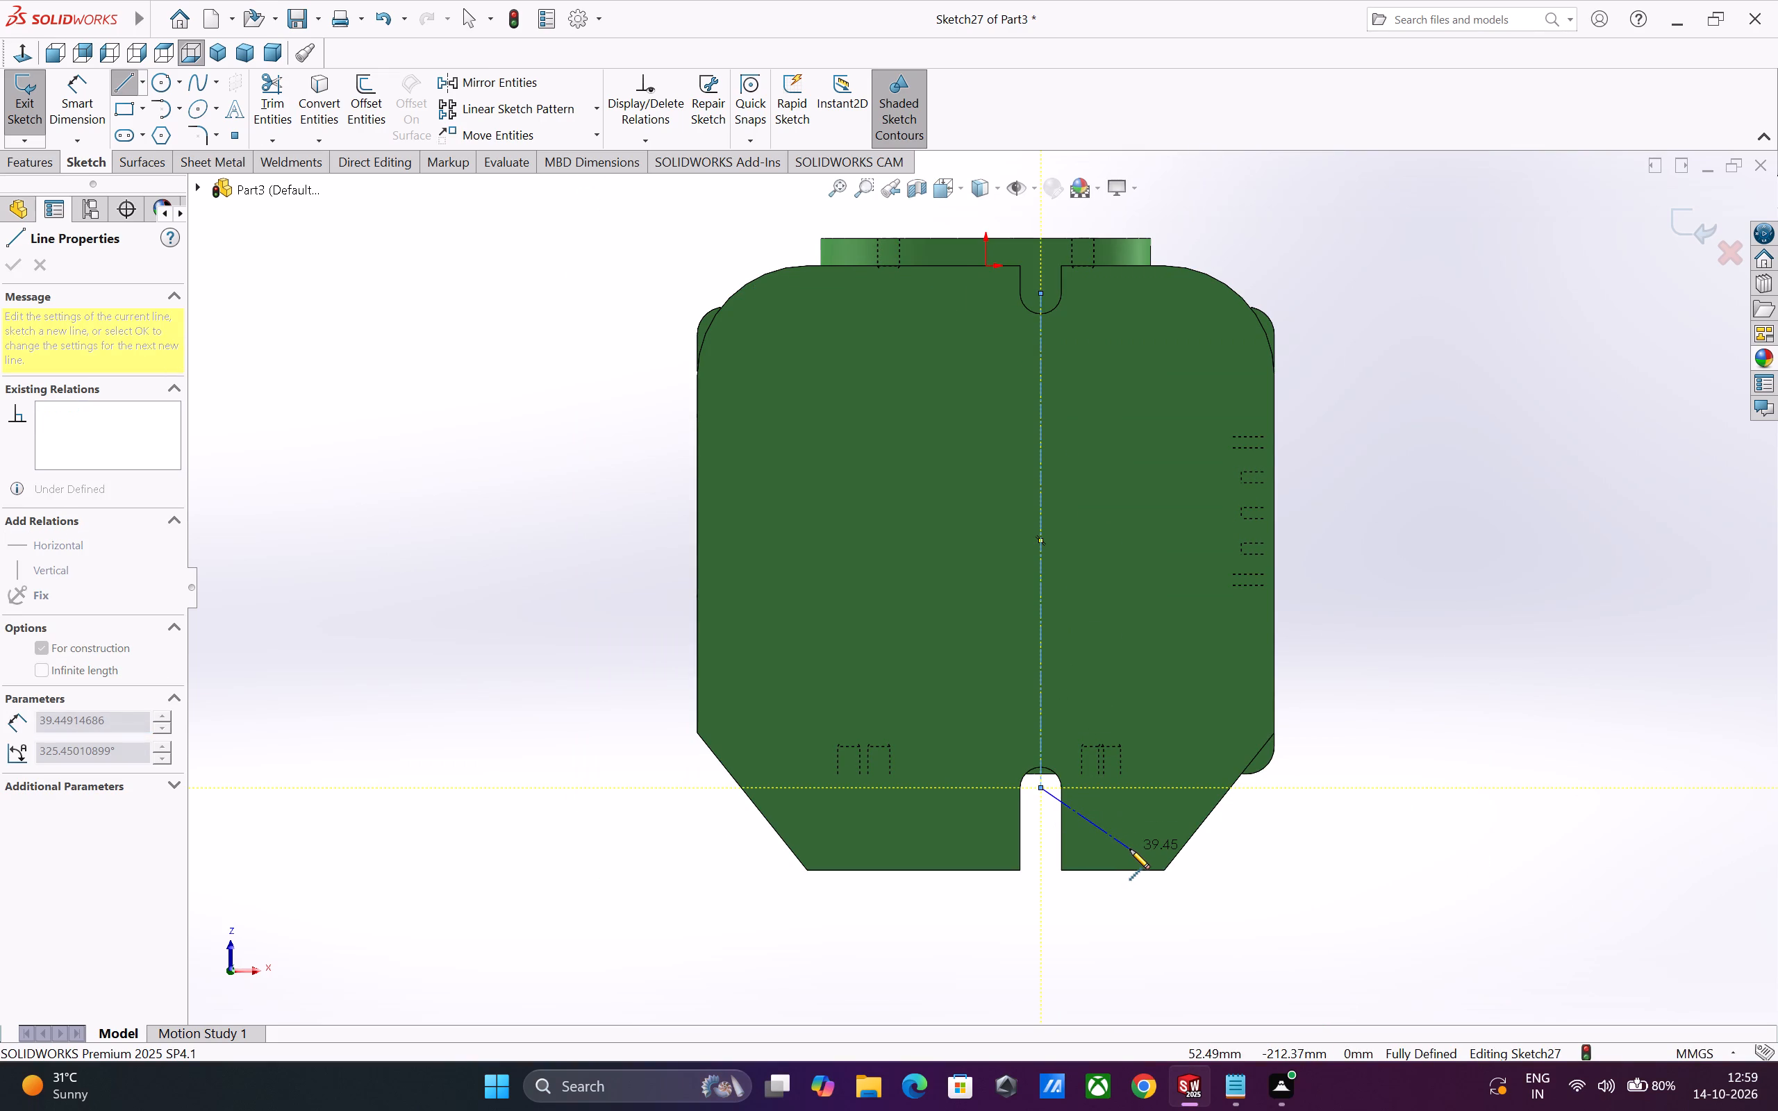
key("Escape")
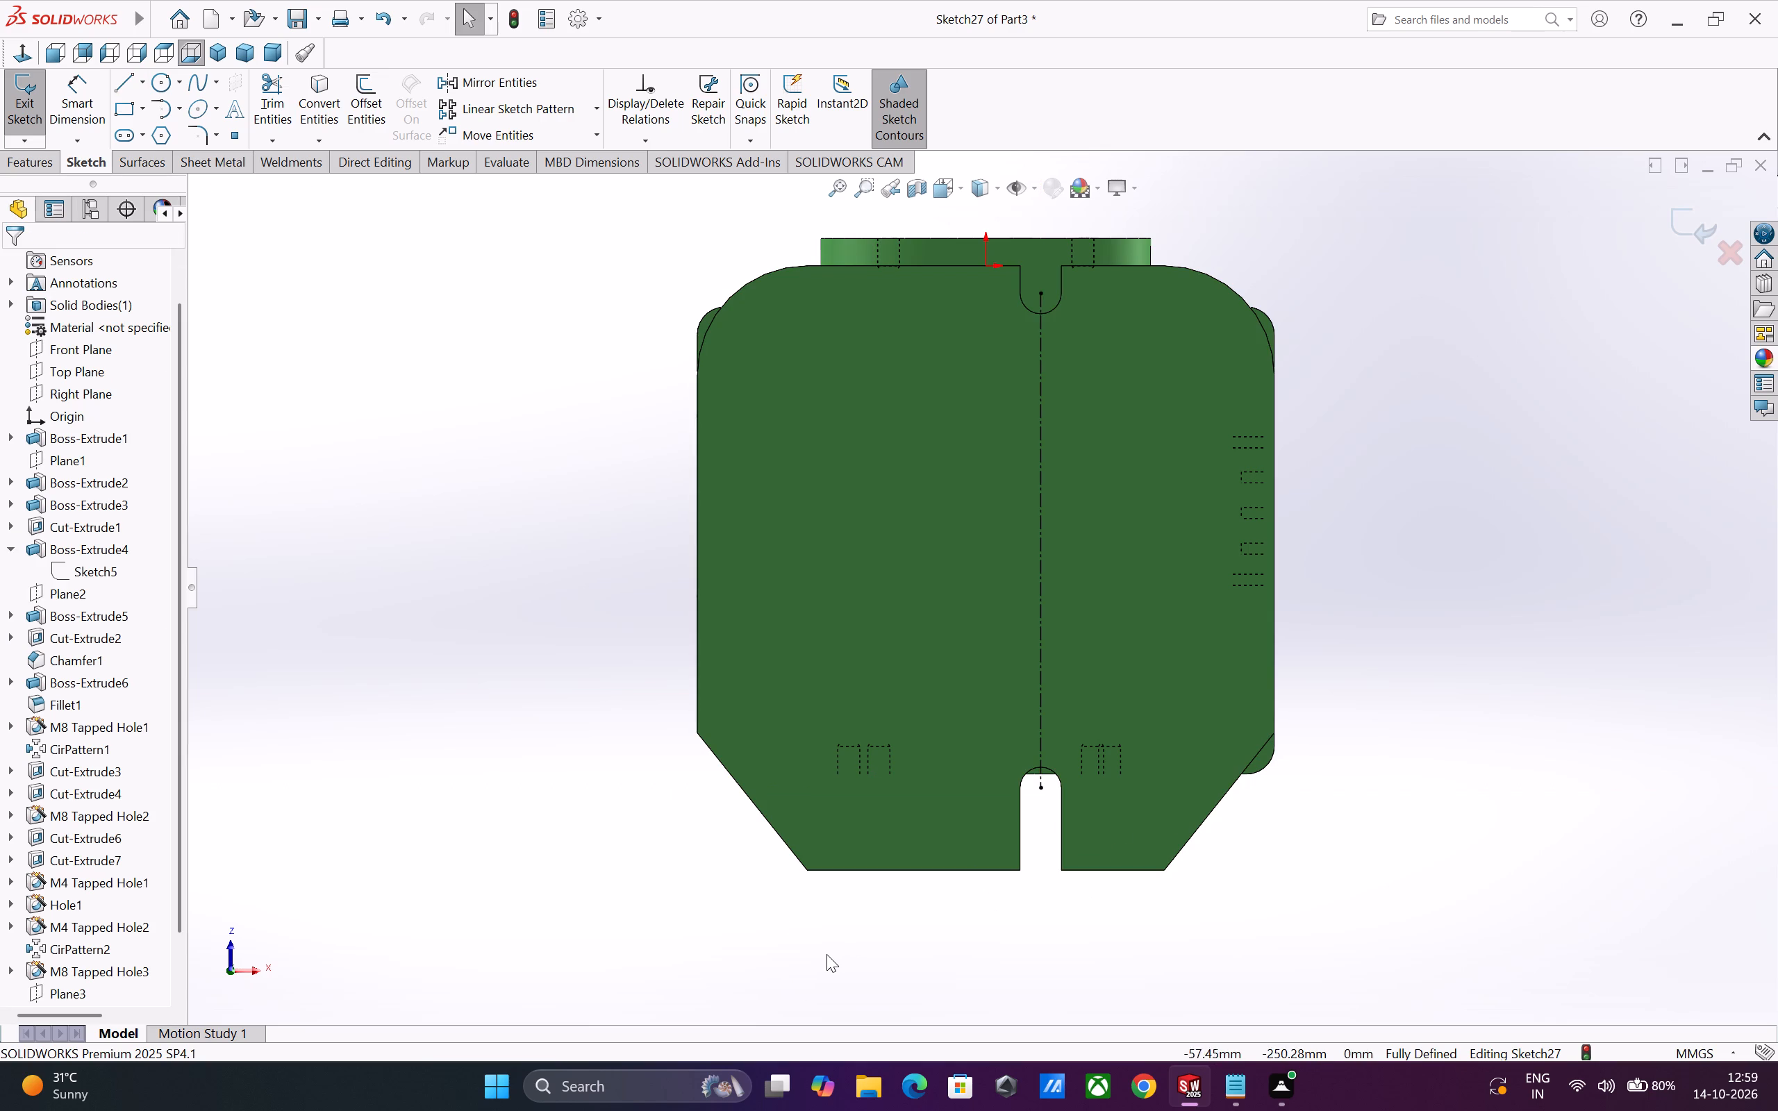
Sketch a rectangle about 45 mm wide around the slots, spanning the full 220 mm between the base's two opposite straight edges.
left_click(132, 108)
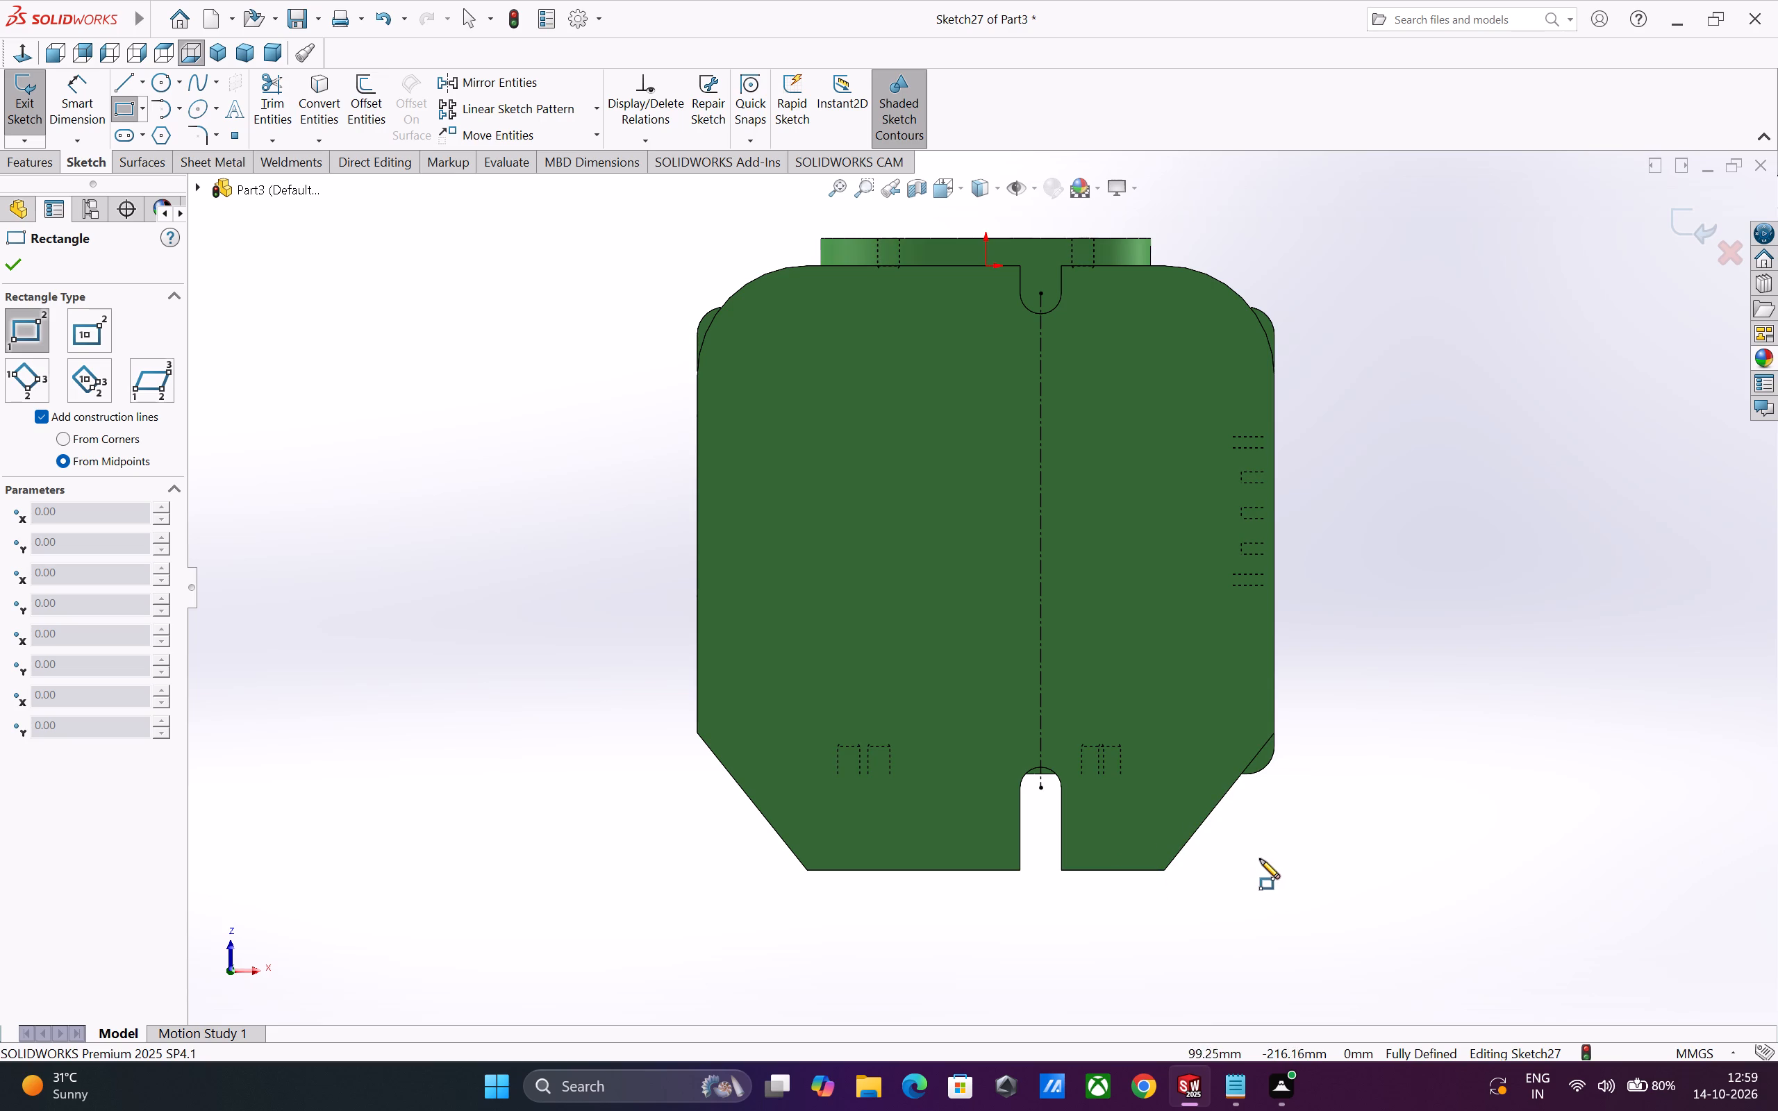
left_click(1093, 870)
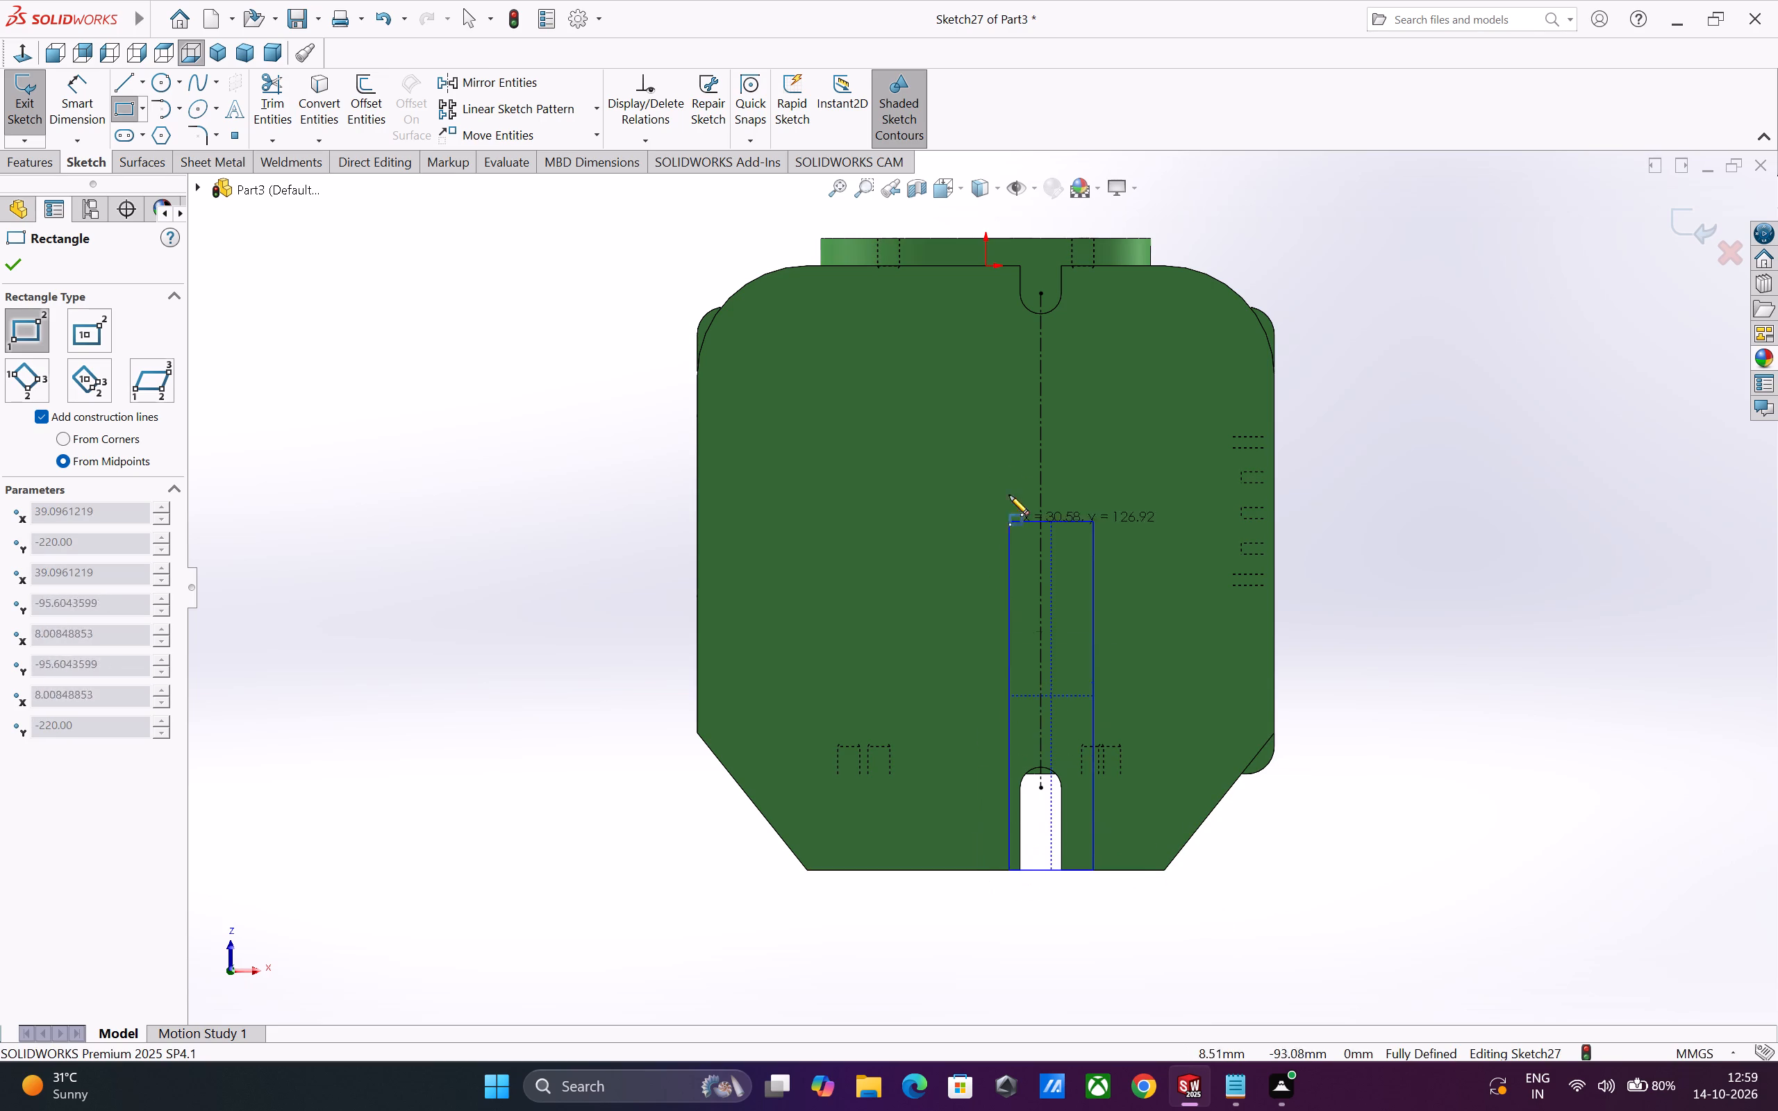
left_click(970, 267)
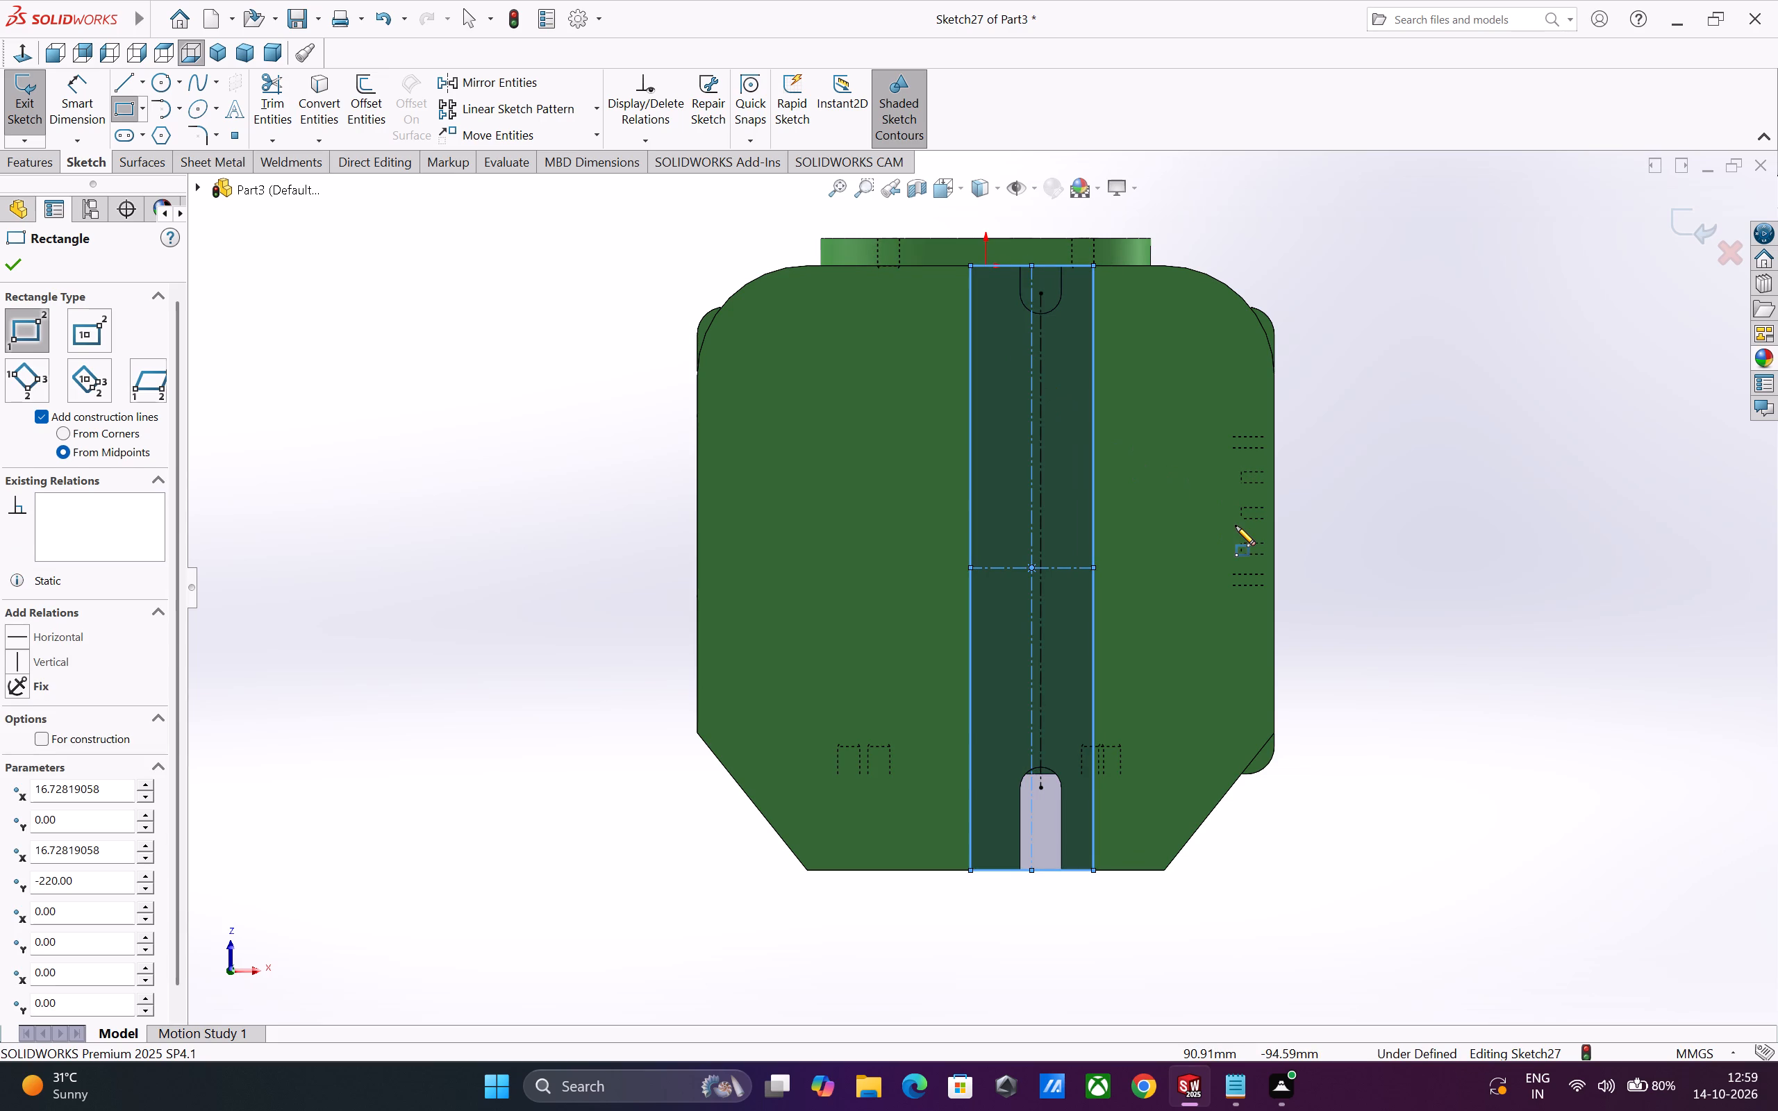
key("Escape")
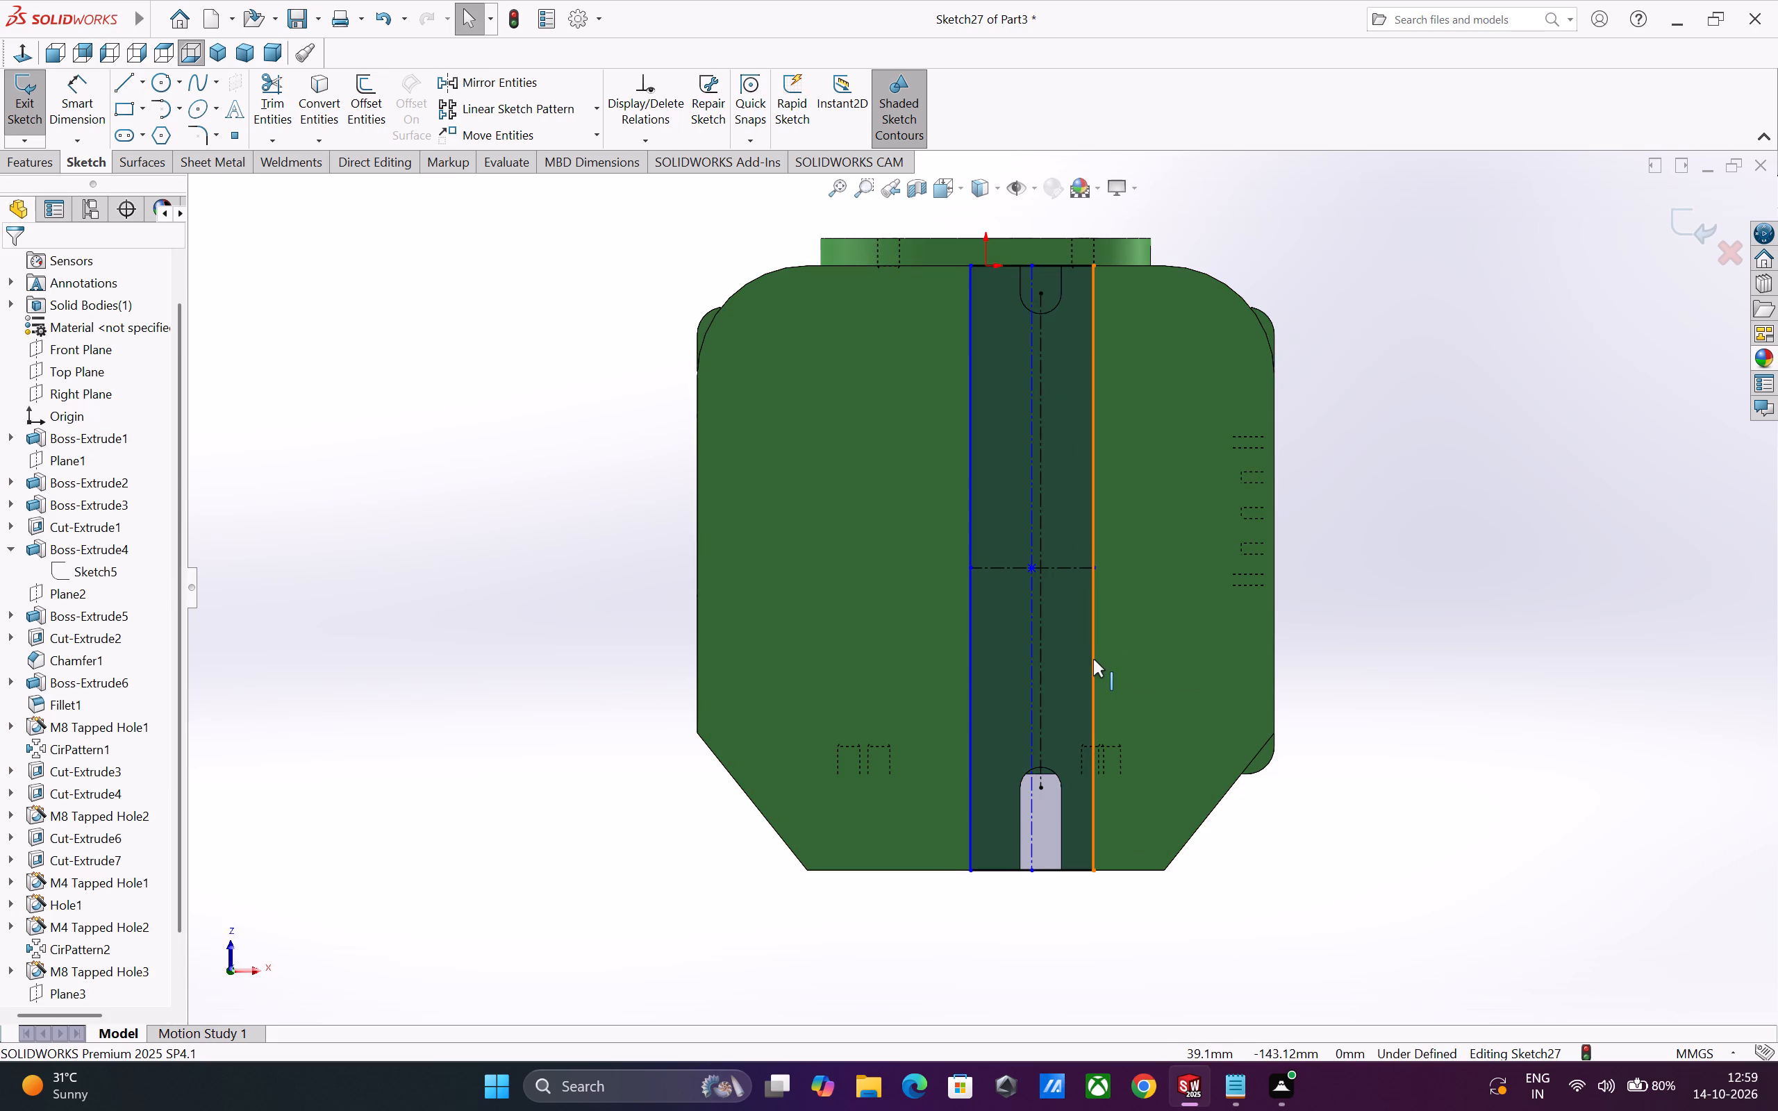
Make the rectangle's two long sides symmetric about the slot centerline.
left_click(1093, 660, "ctrl")
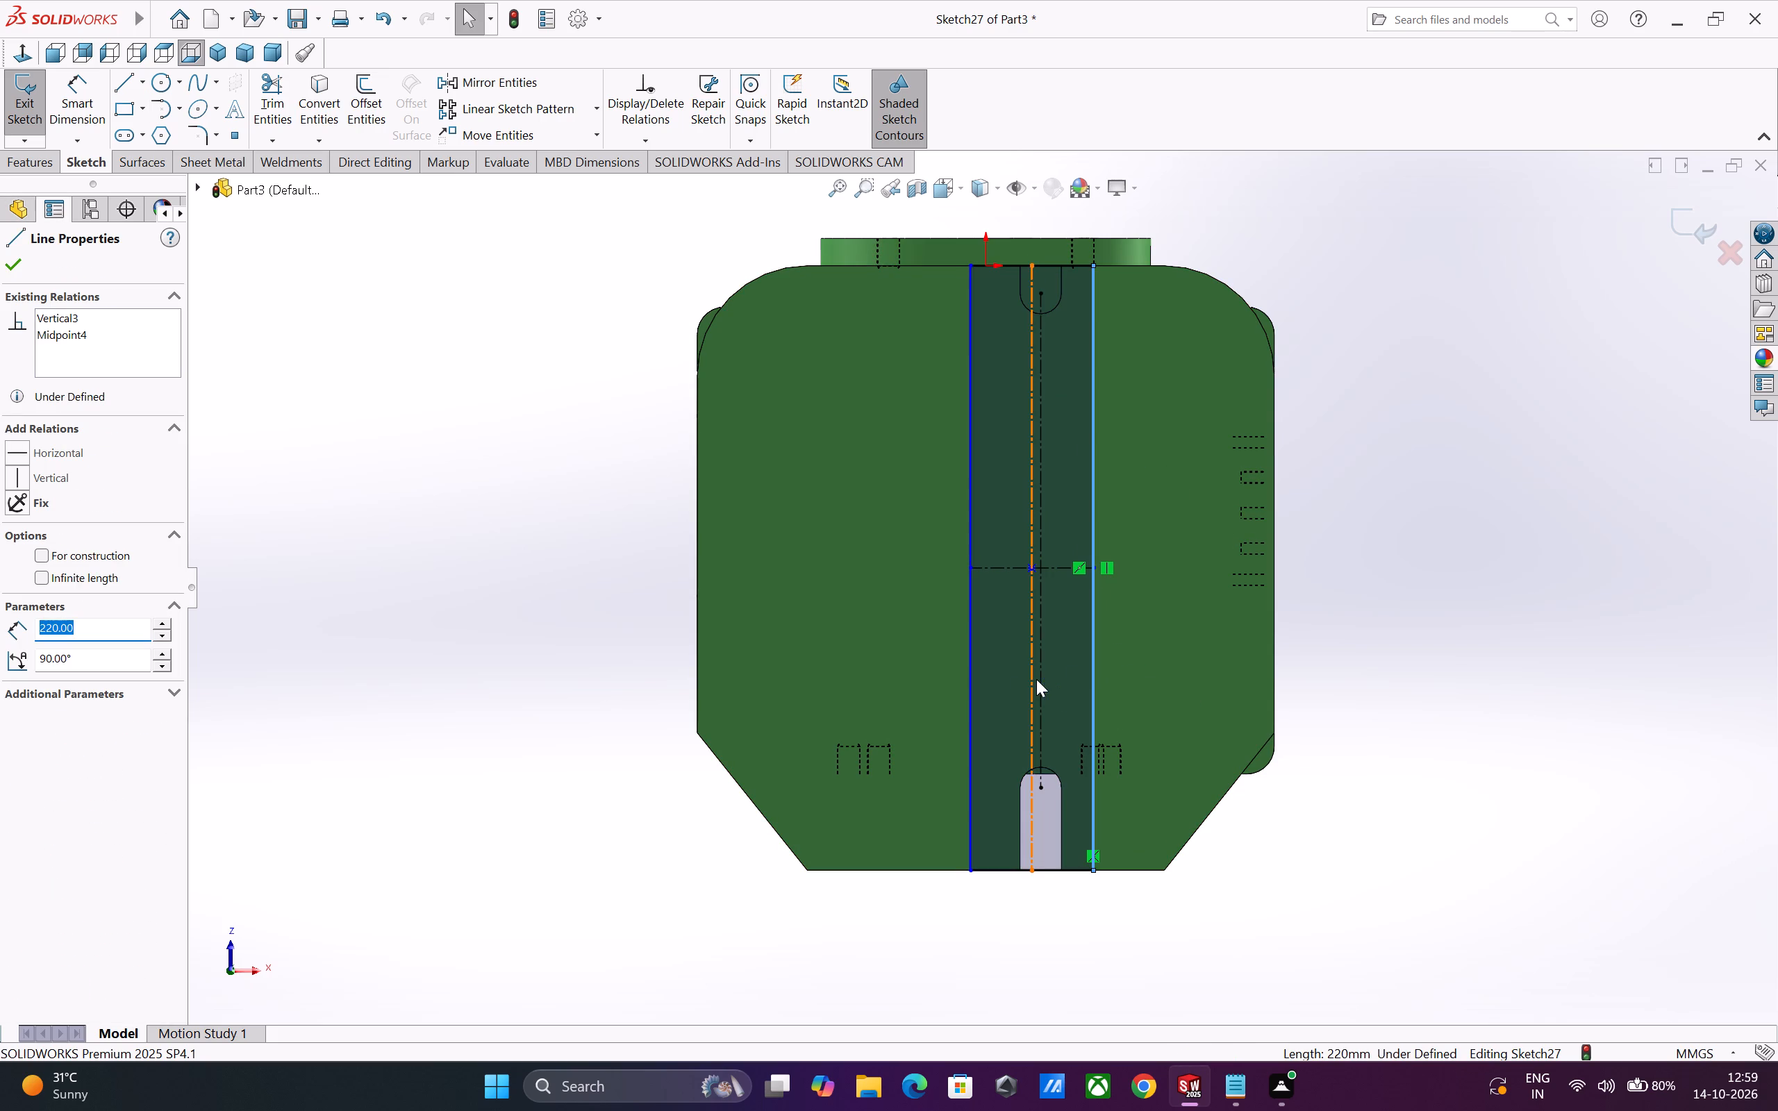
left_click(1038, 679, "ctrl")
left_click(972, 693, "ctrl")
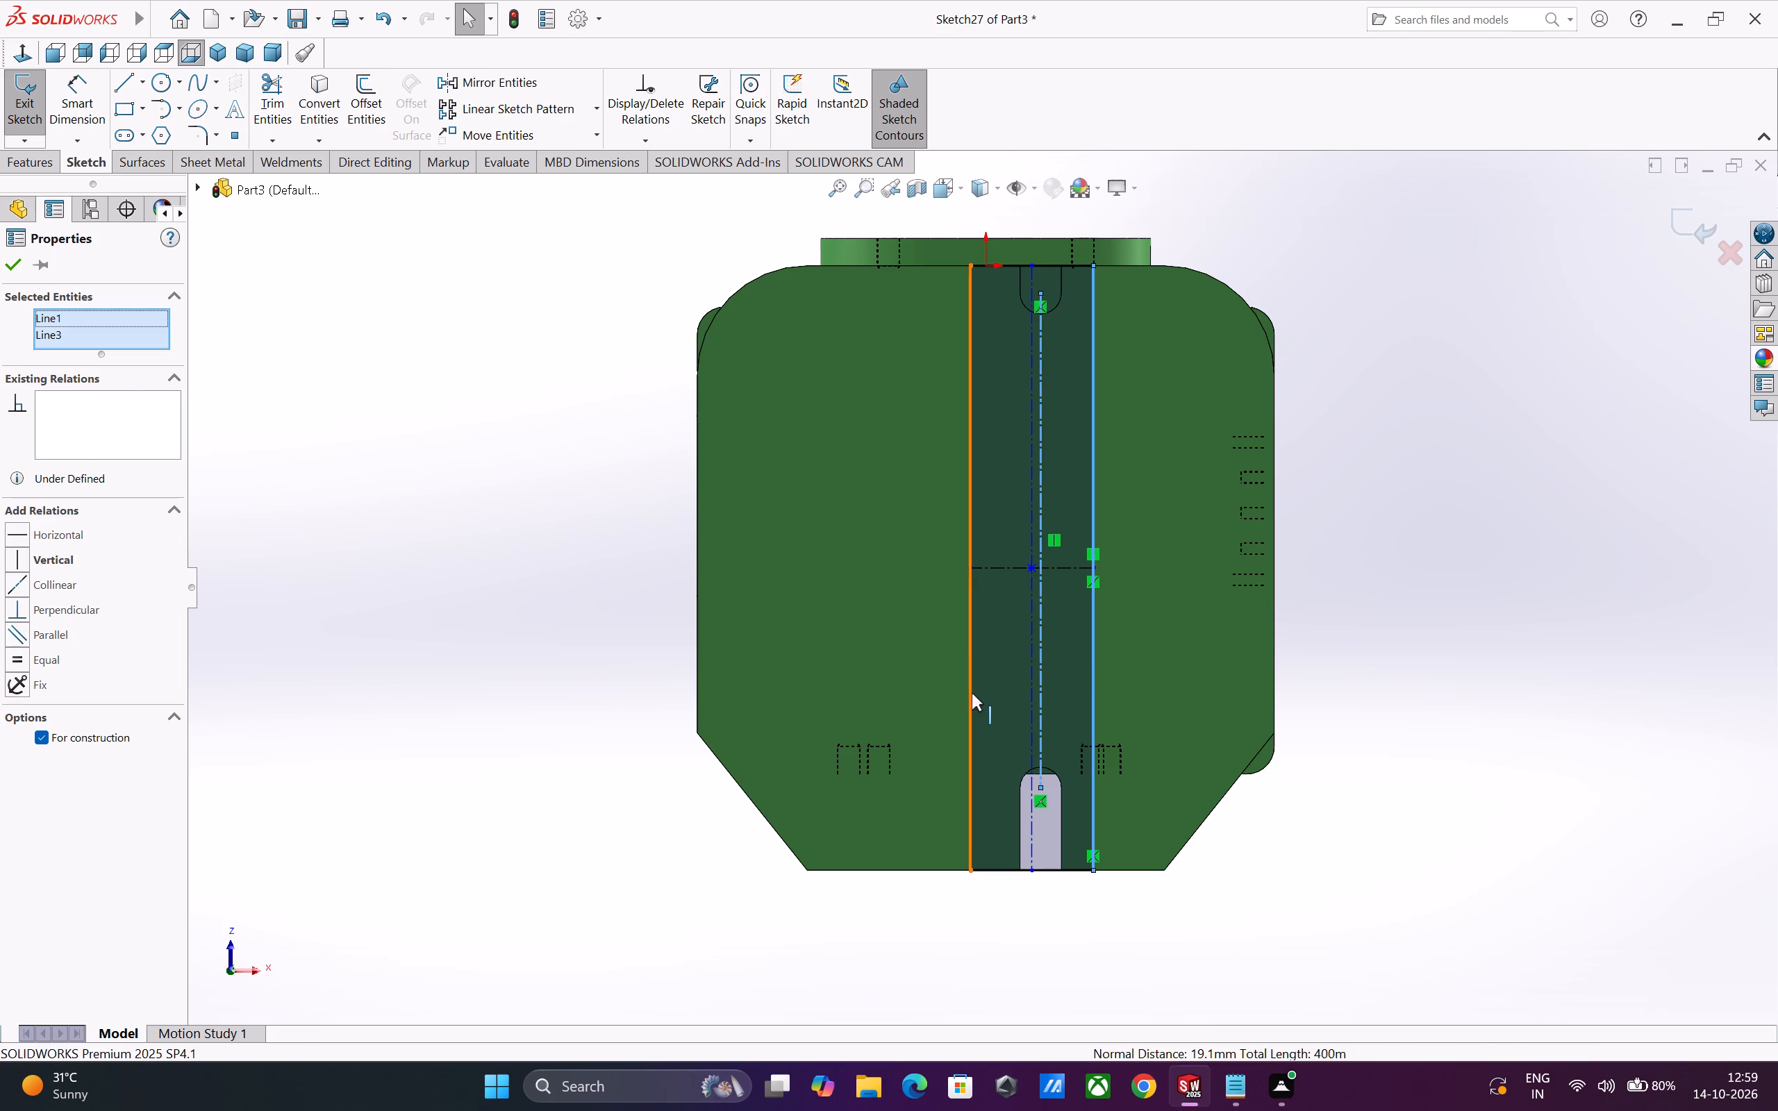
left_click(1156, 619)
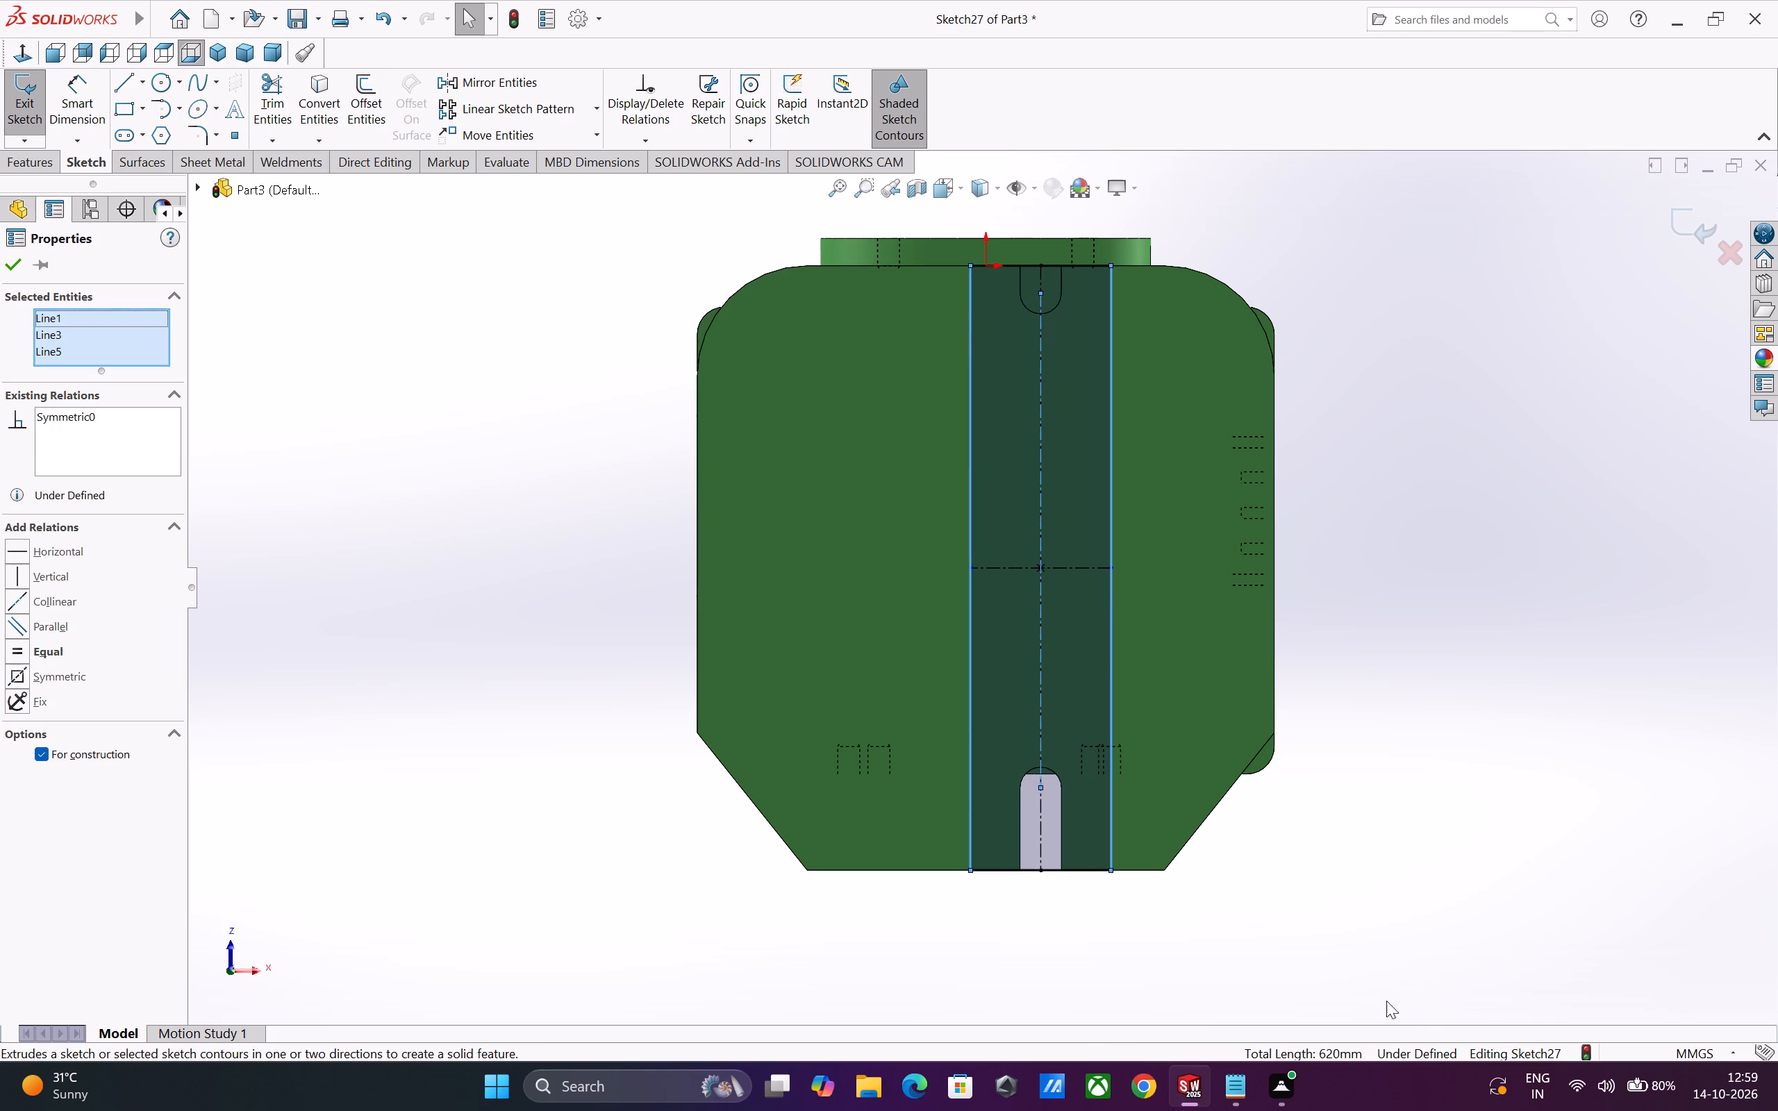
left_click(1349, 967)
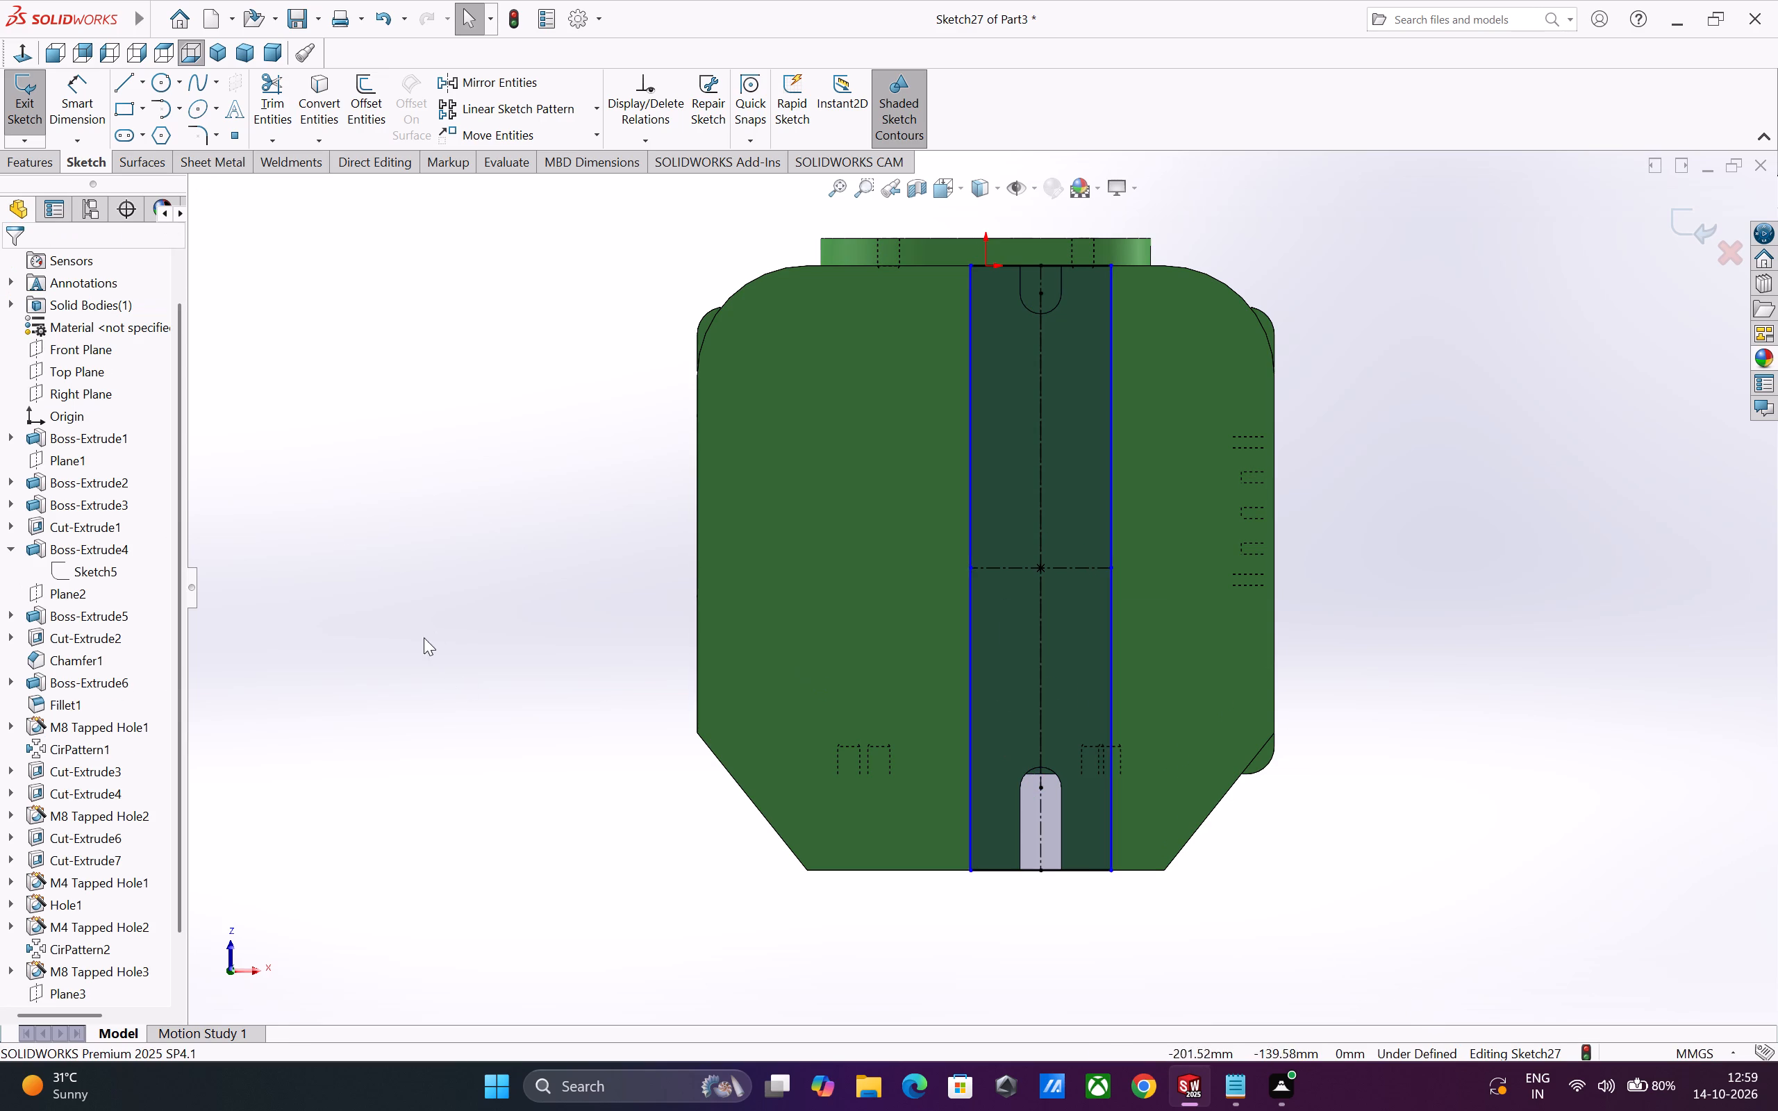
Dimension the distance from the centerline to one long side of the rectangle as 15 mm.
left_click(93, 90)
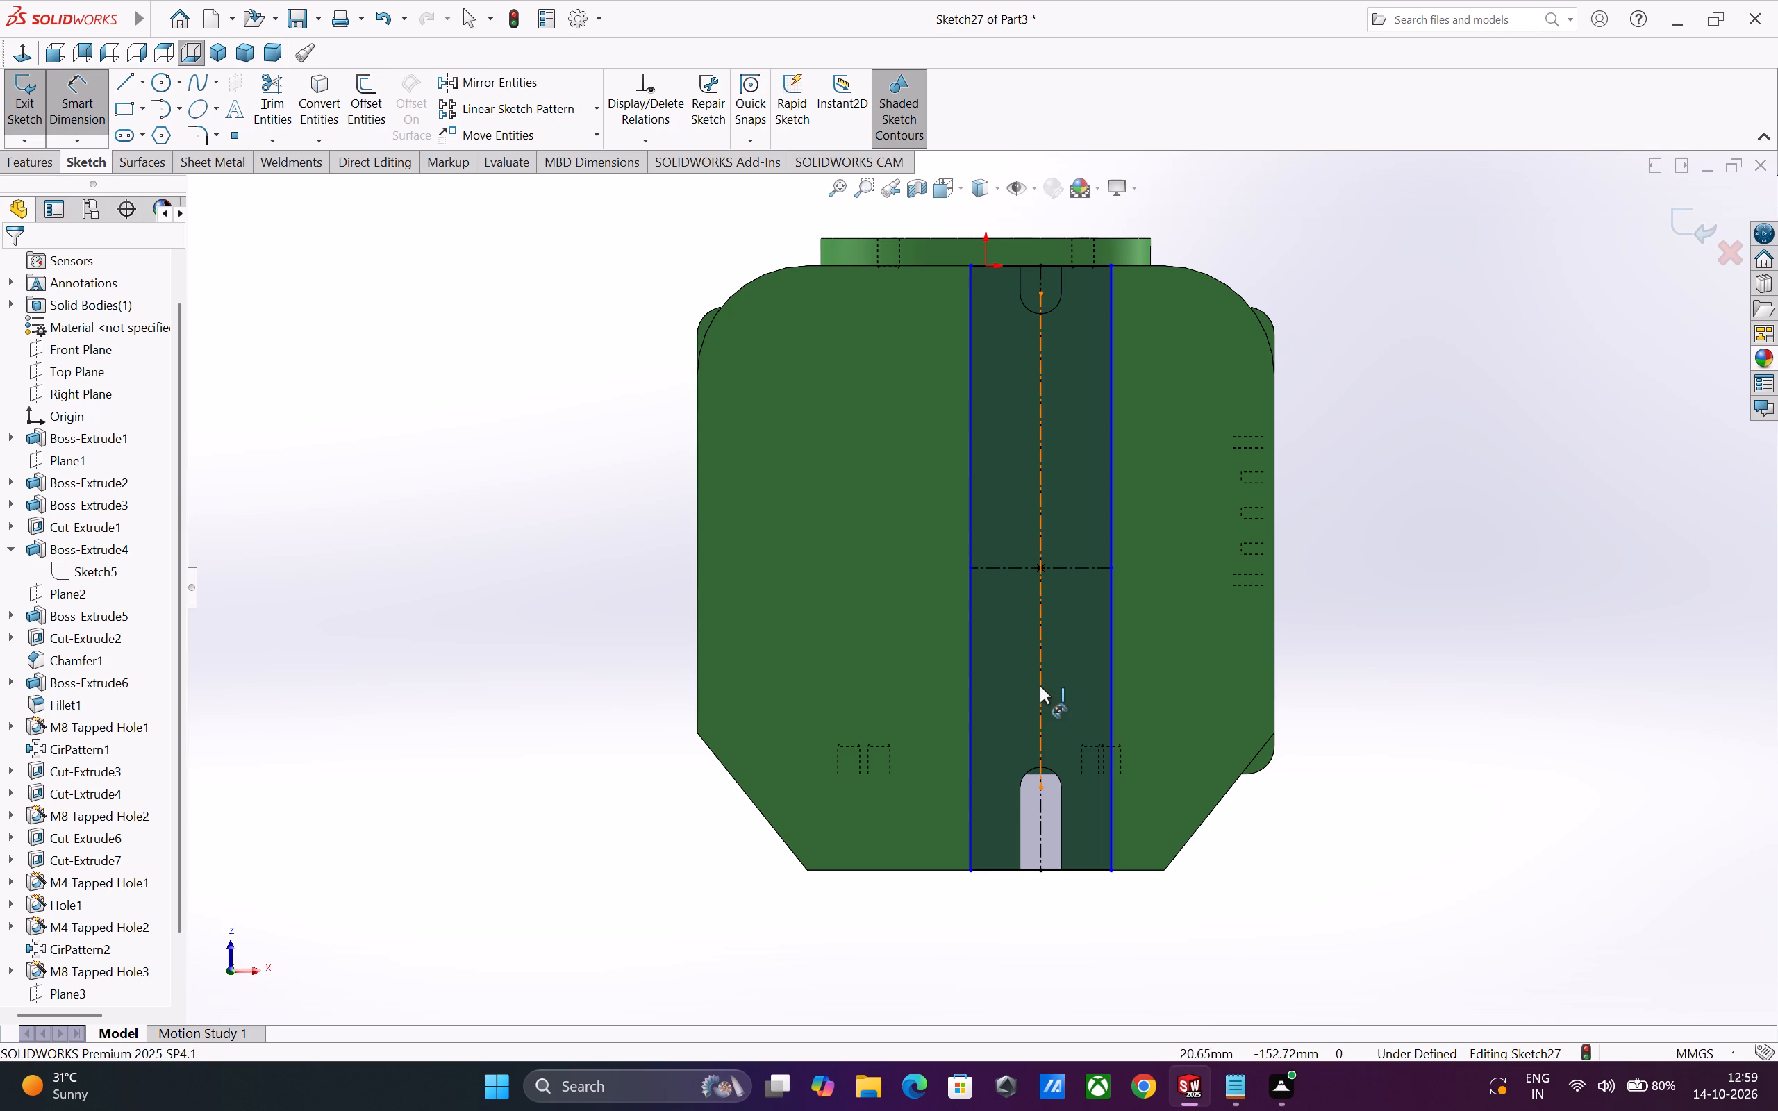
left_click(1040, 686)
left_click(1111, 668)
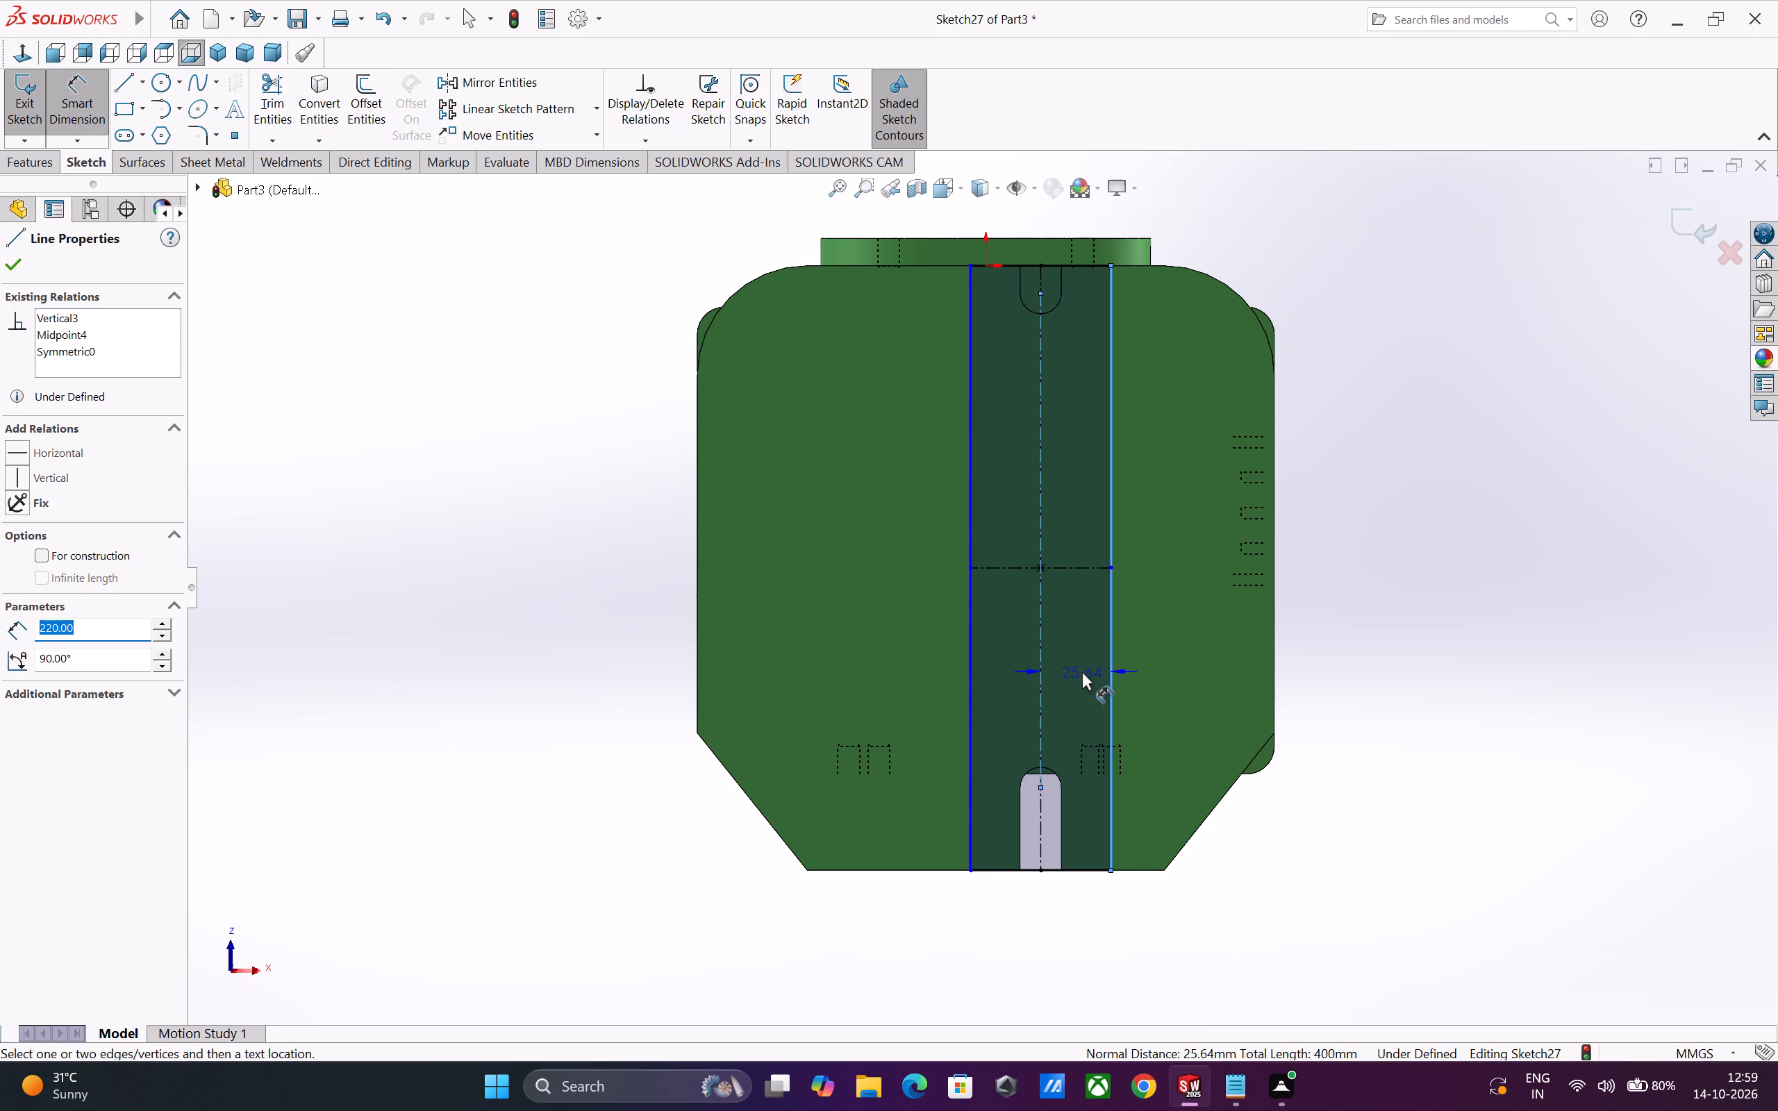
left_click(1082, 671)
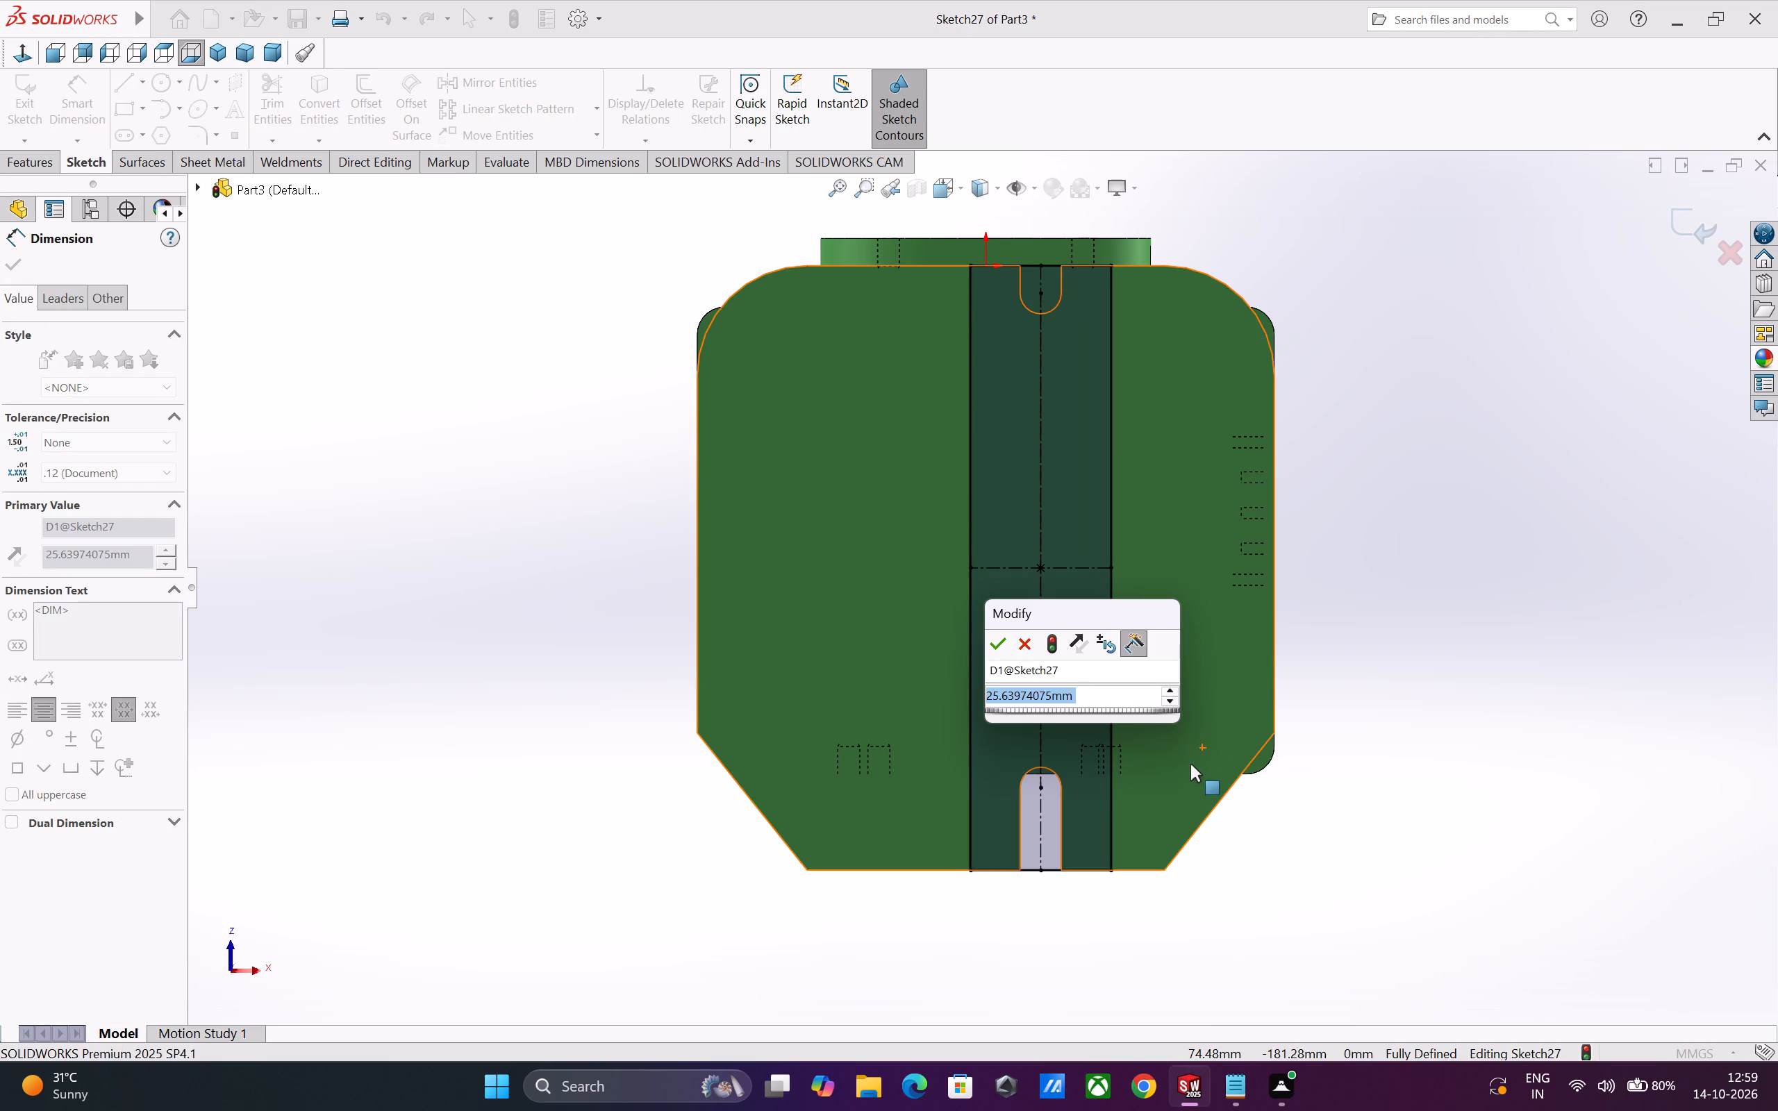
key("1")
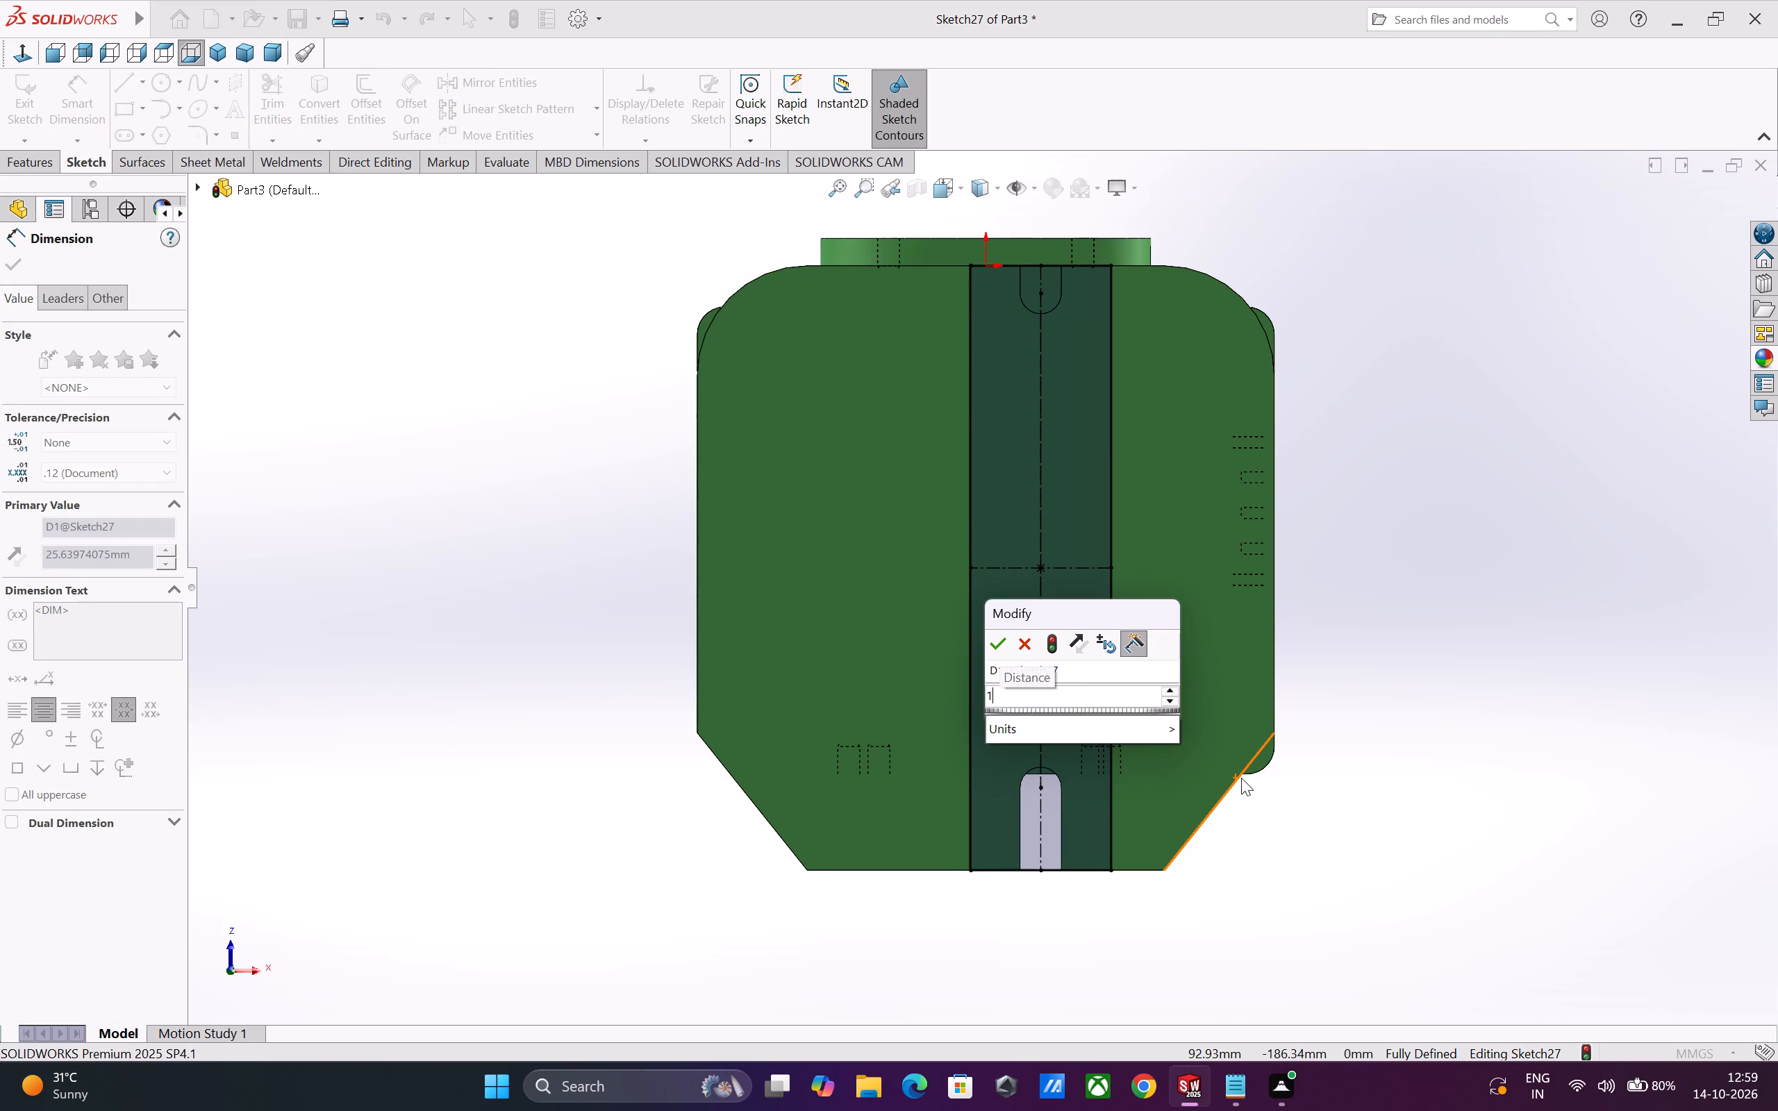
key("5")
key("Return")
key("backslash")
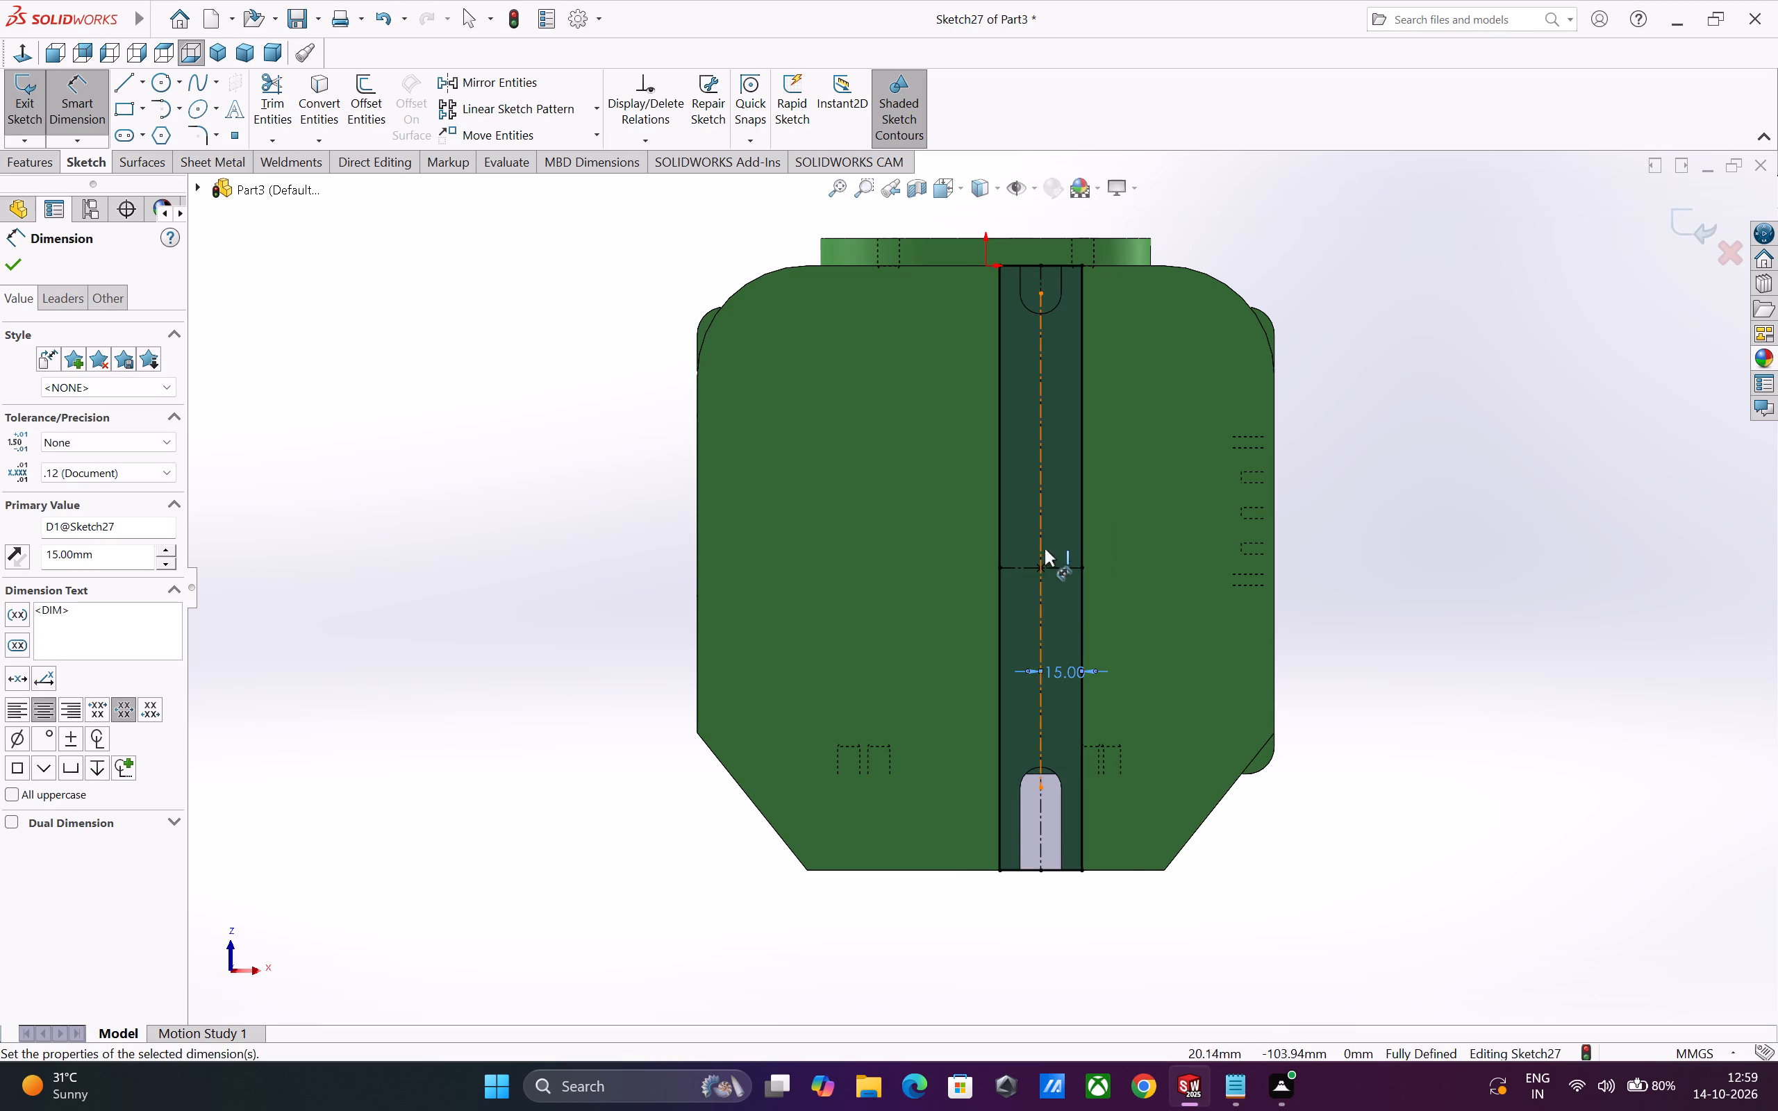
Add a driven dimension for the rectangle's full width between its two long sides.
left_click(1081, 527)
left_click(997, 538)
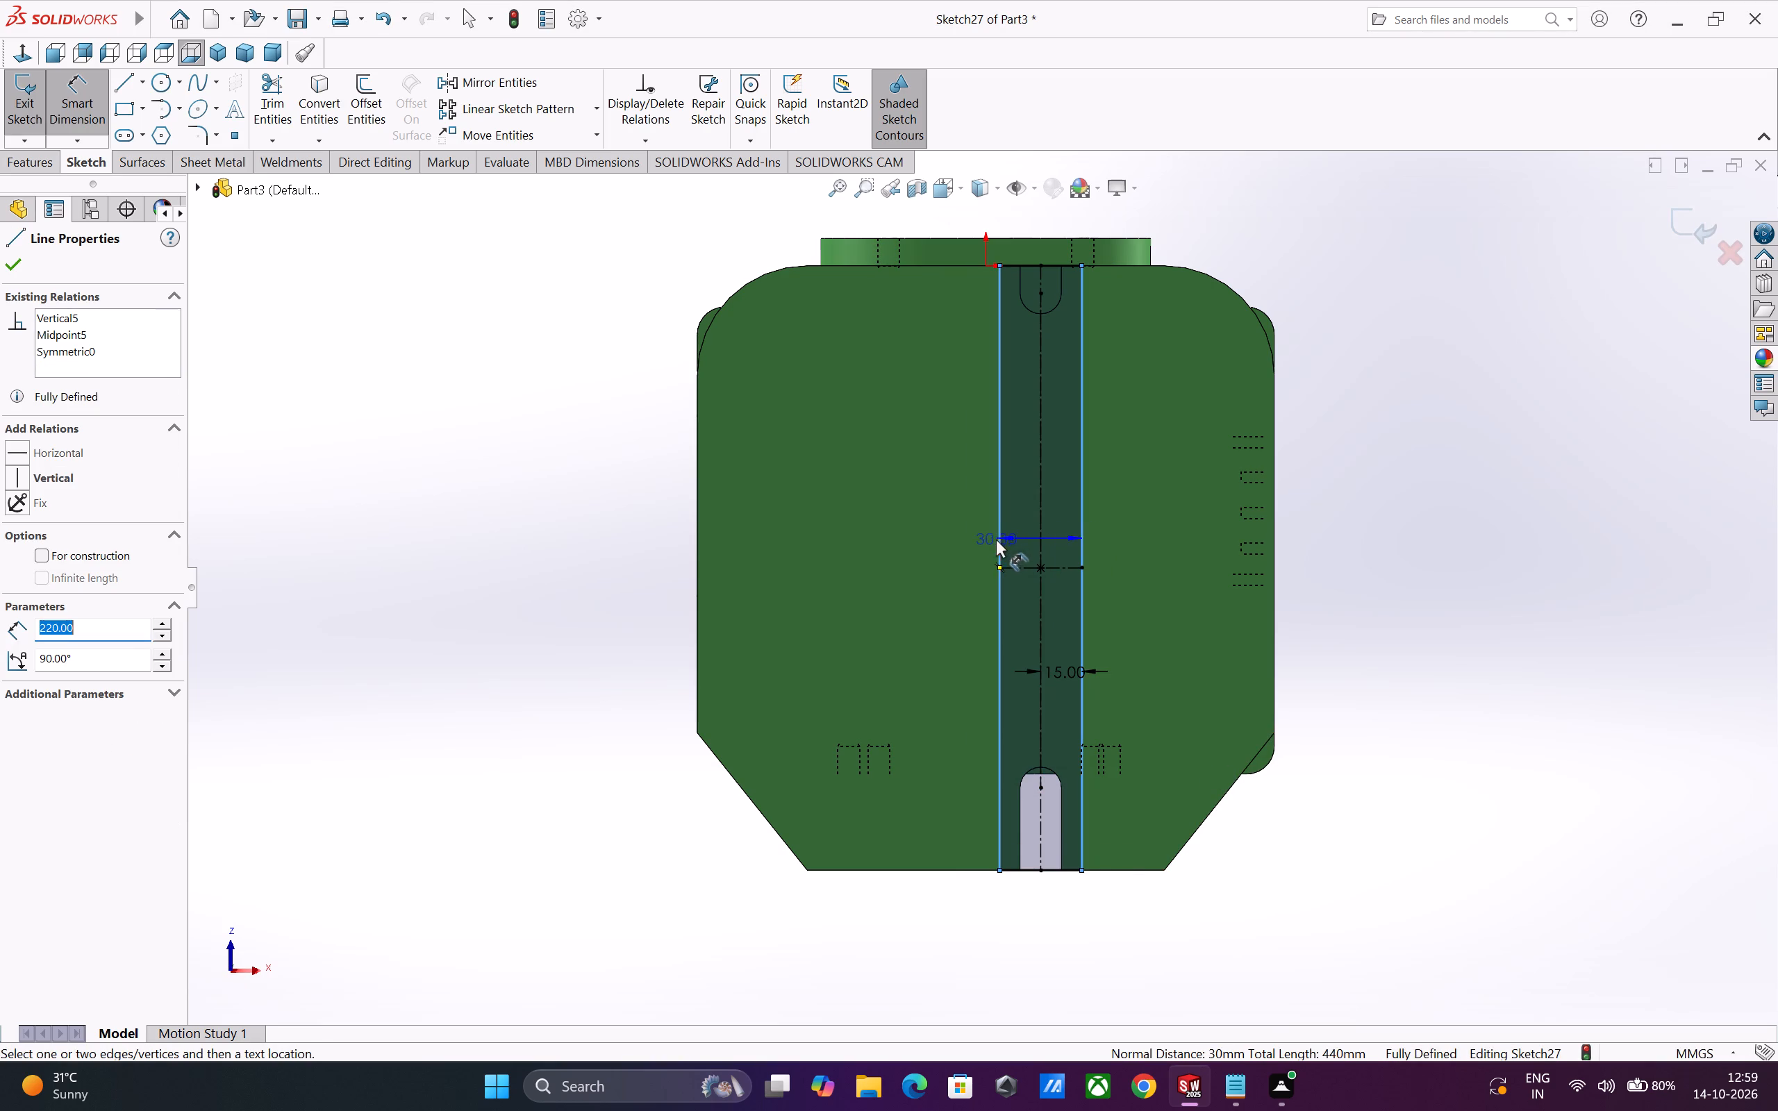
left_click(944, 554)
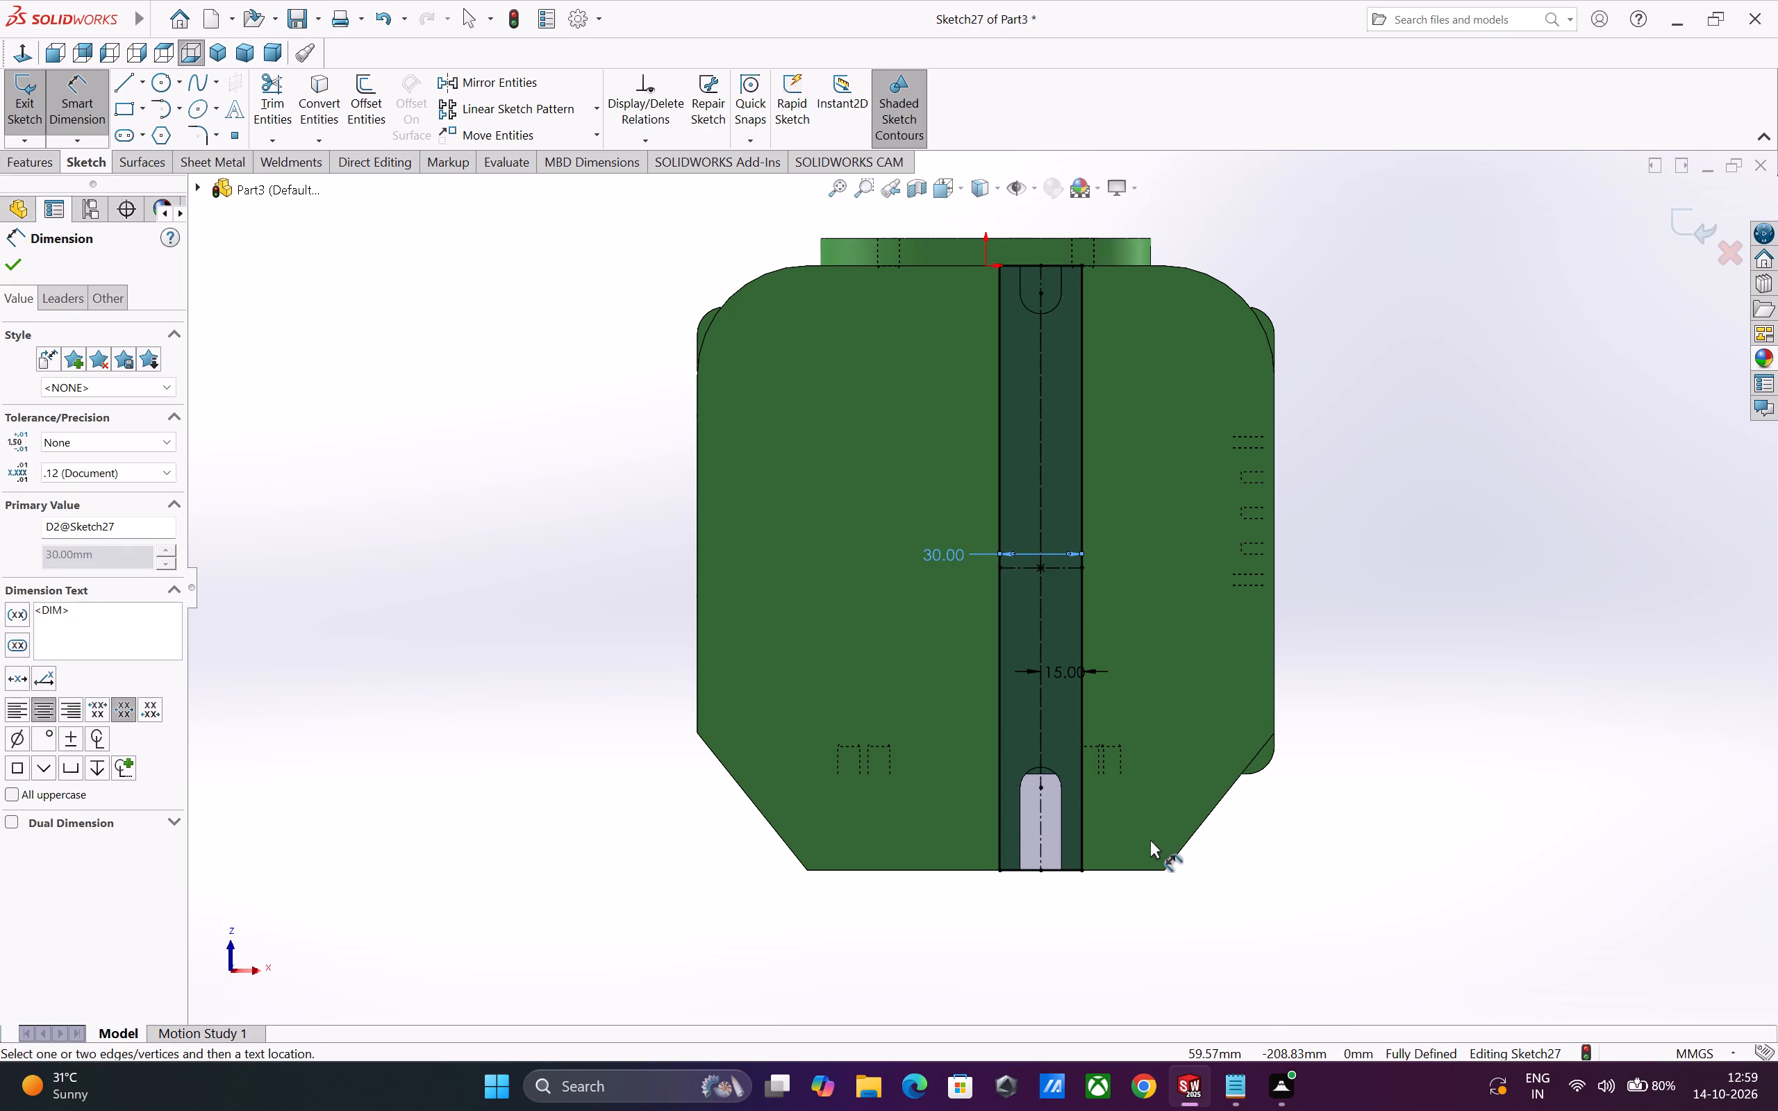
left_click(20, 260)
Cut the rectangle into the base's underside as a blind extruded cut 3 mm deep.
left_click(38, 162)
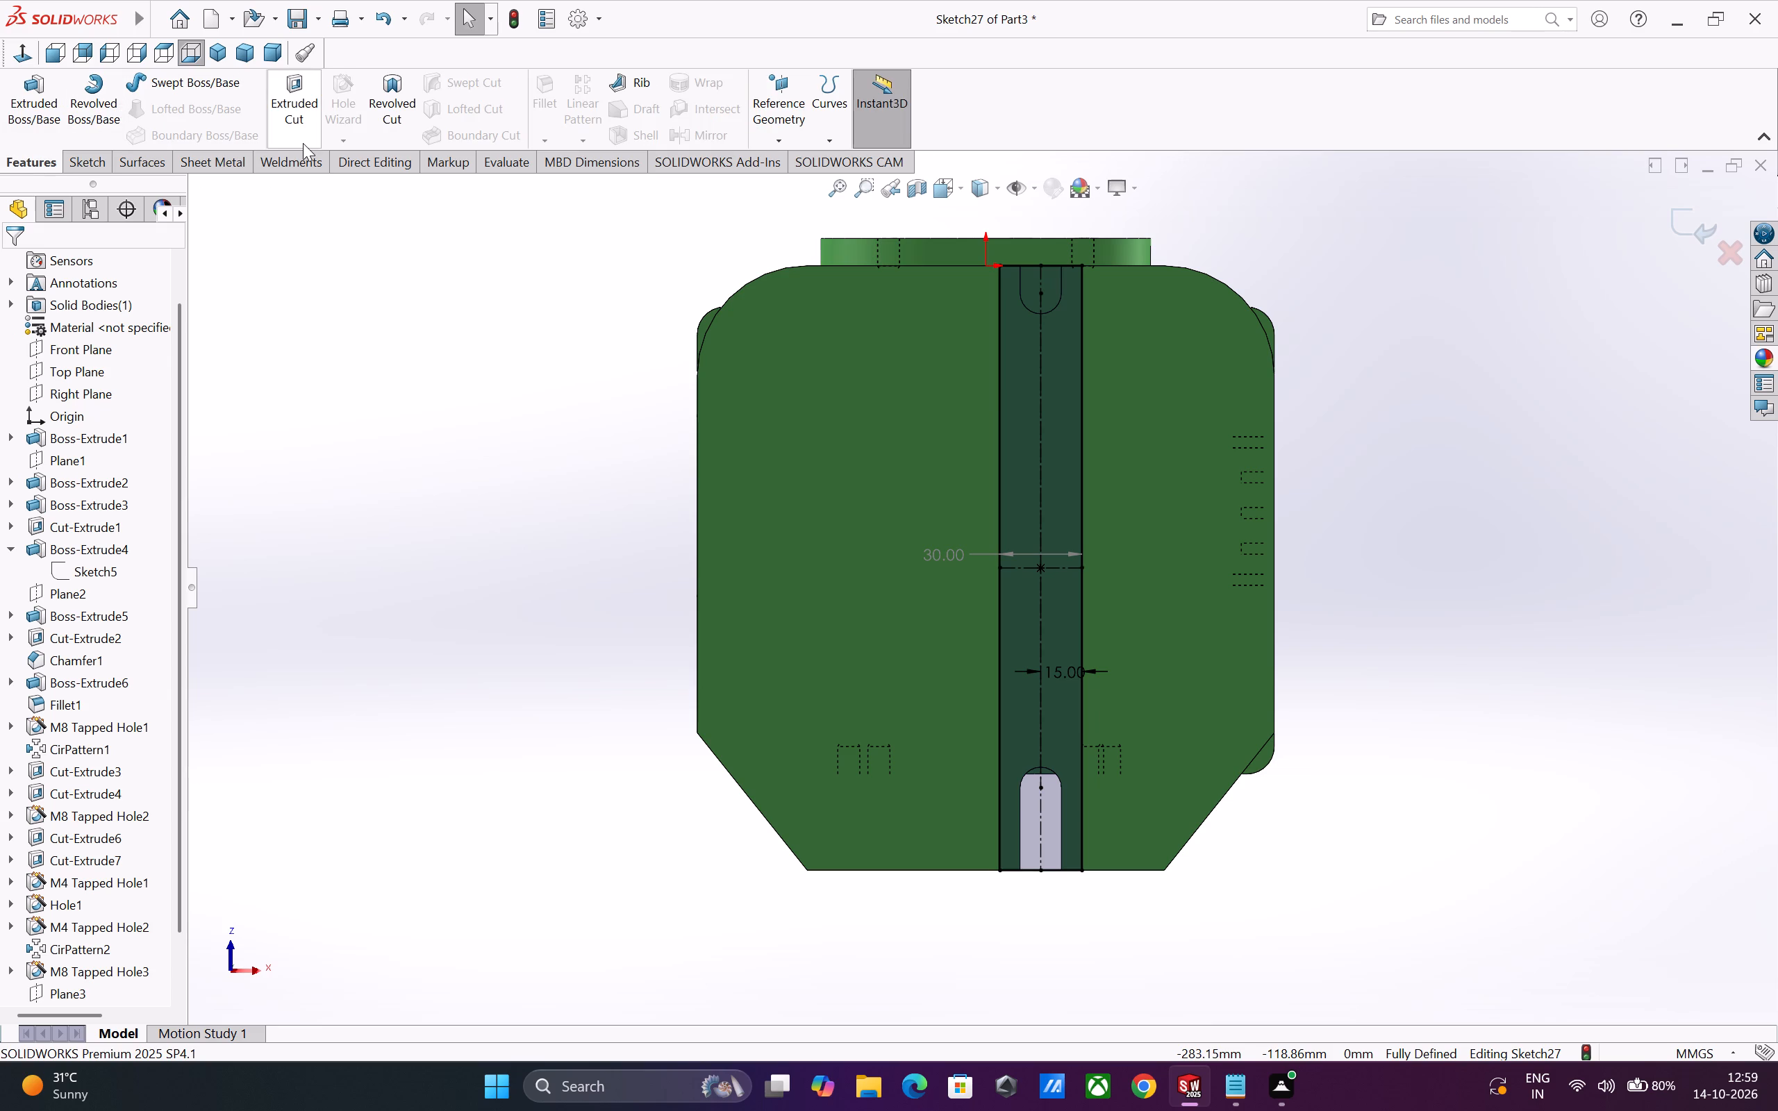
left_click(303, 124)
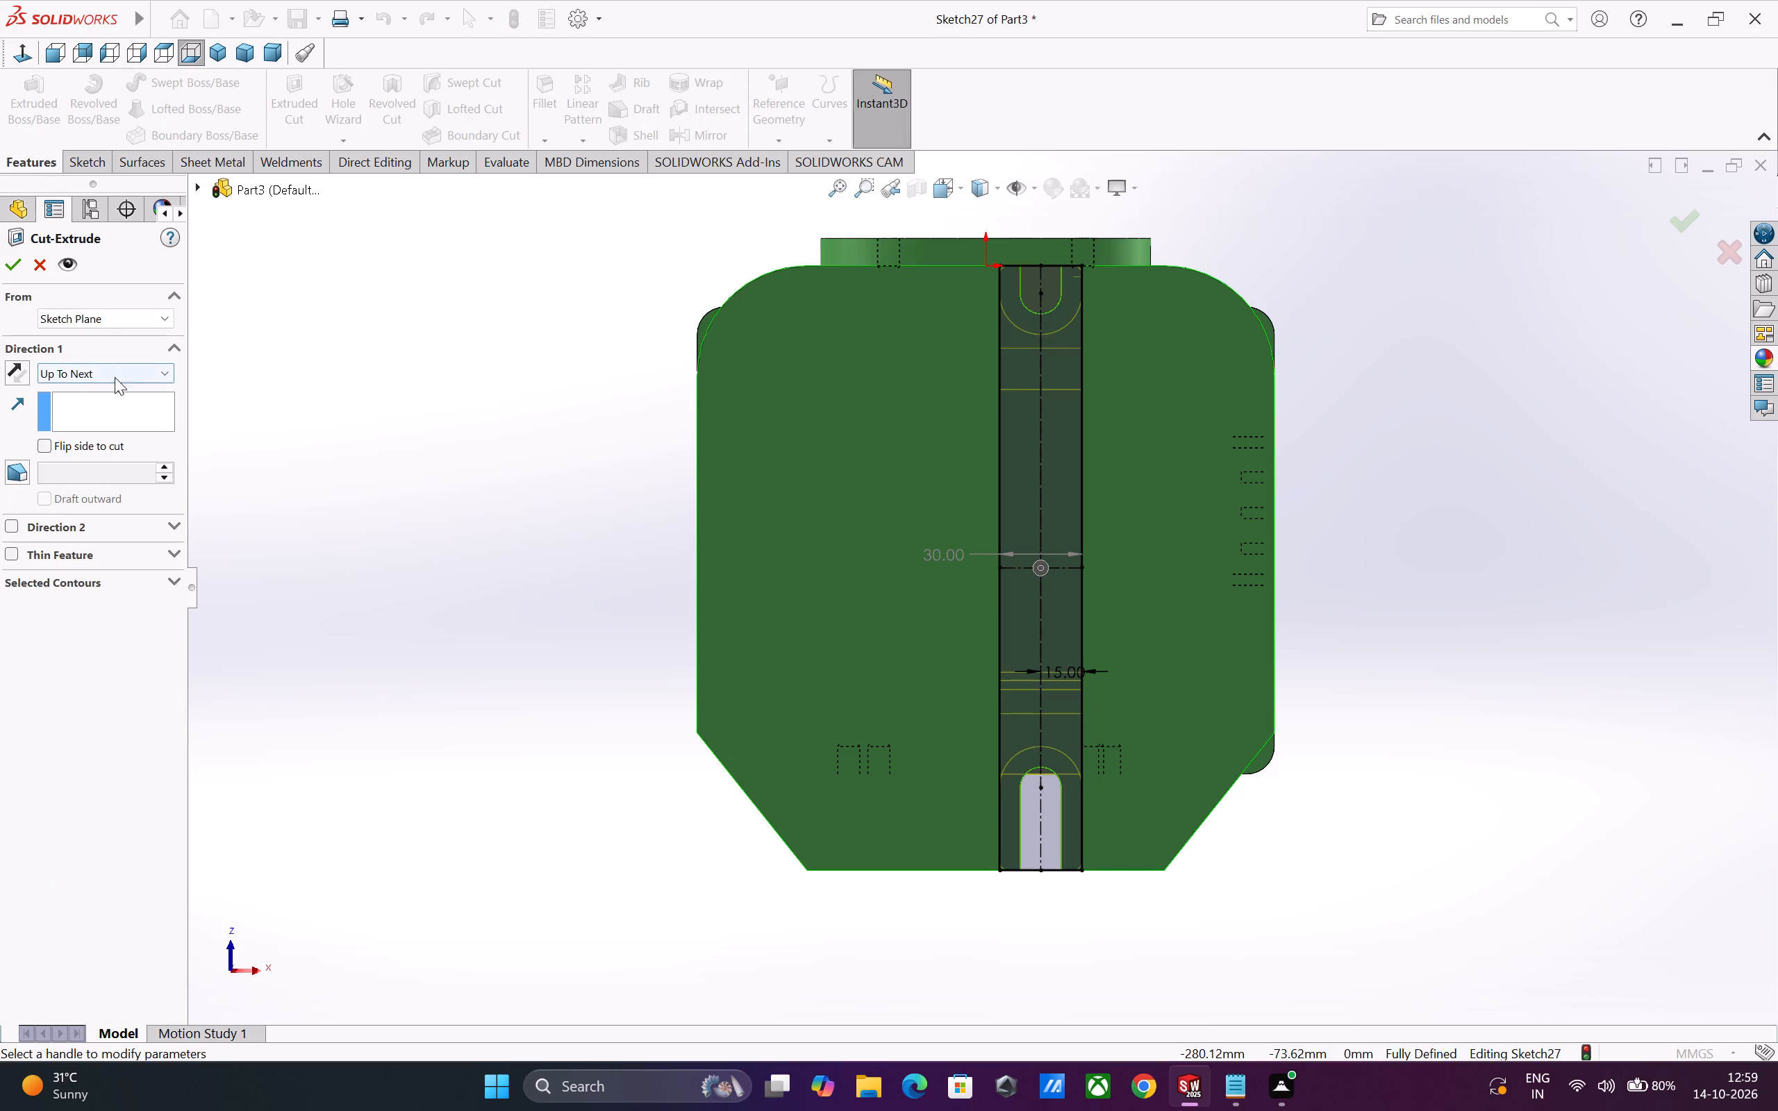
left_click(115, 377)
left_click(99, 388)
double_click(96, 444)
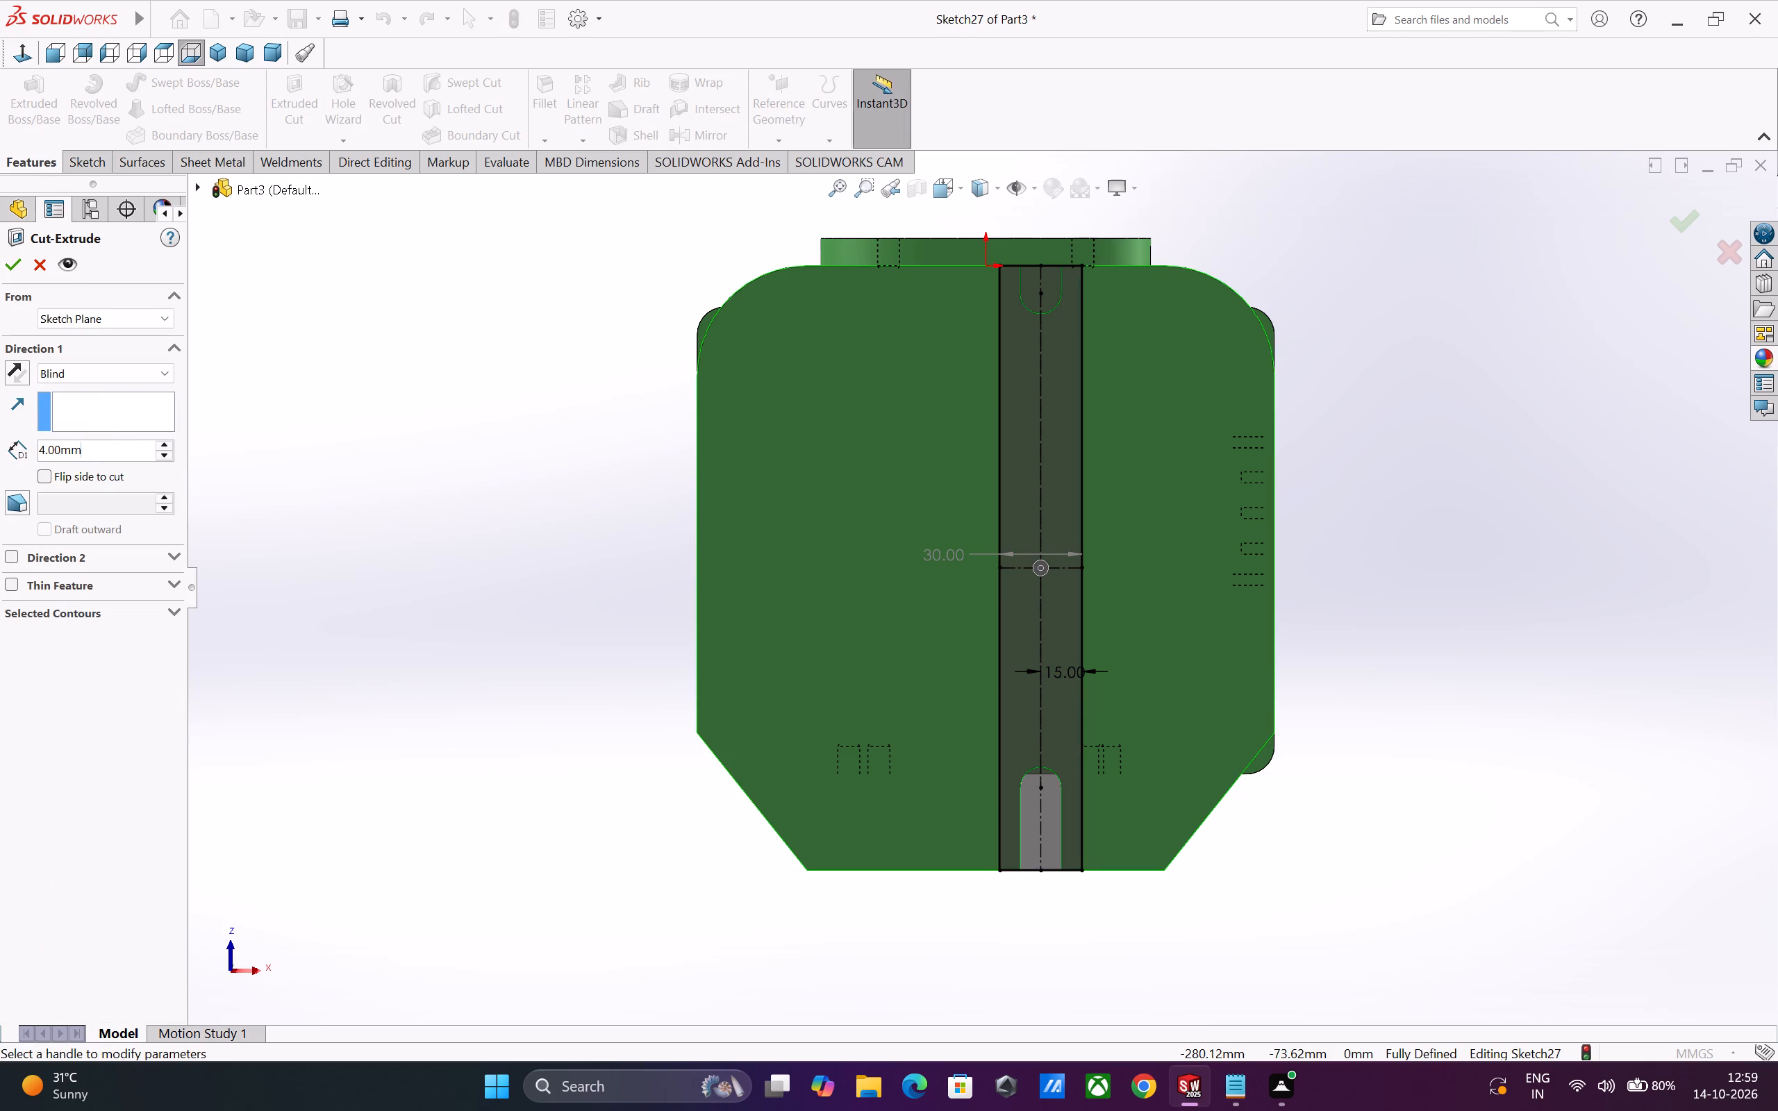
key("3")
key("Return")
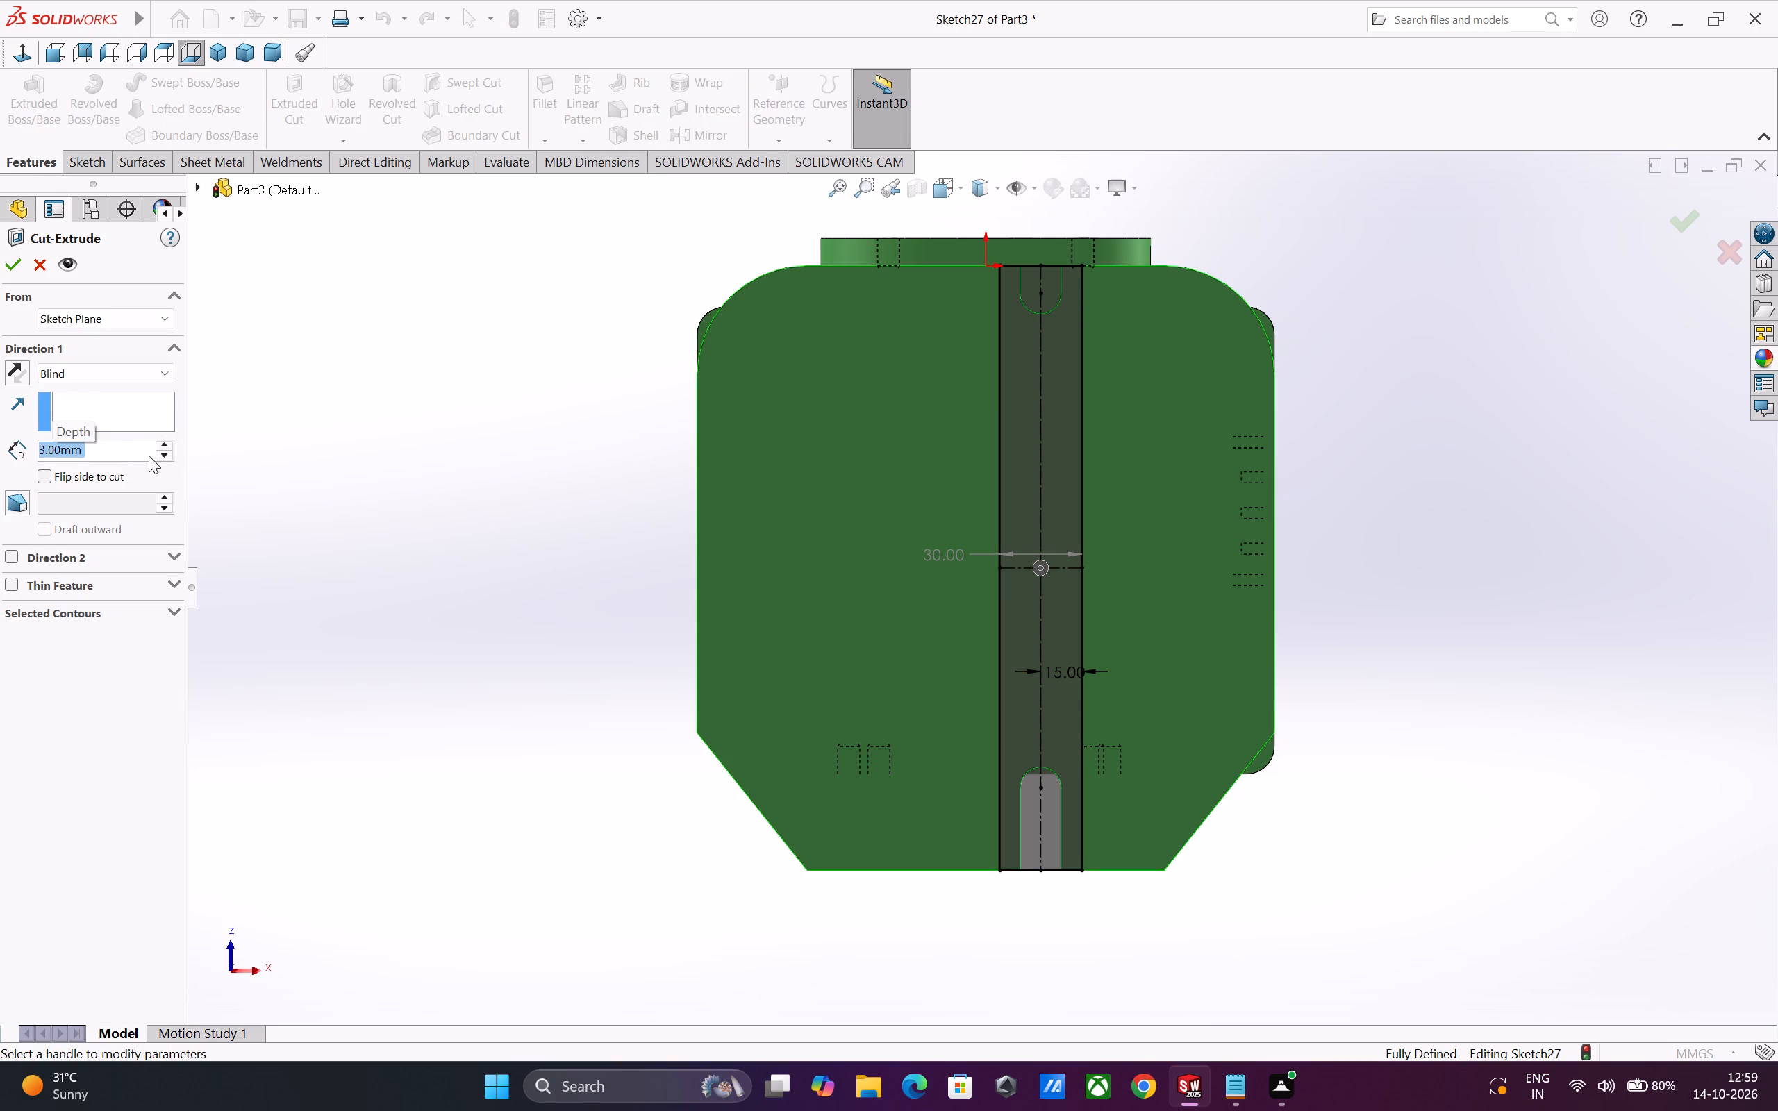
middle_click_drag(458, 654, 292, 752)
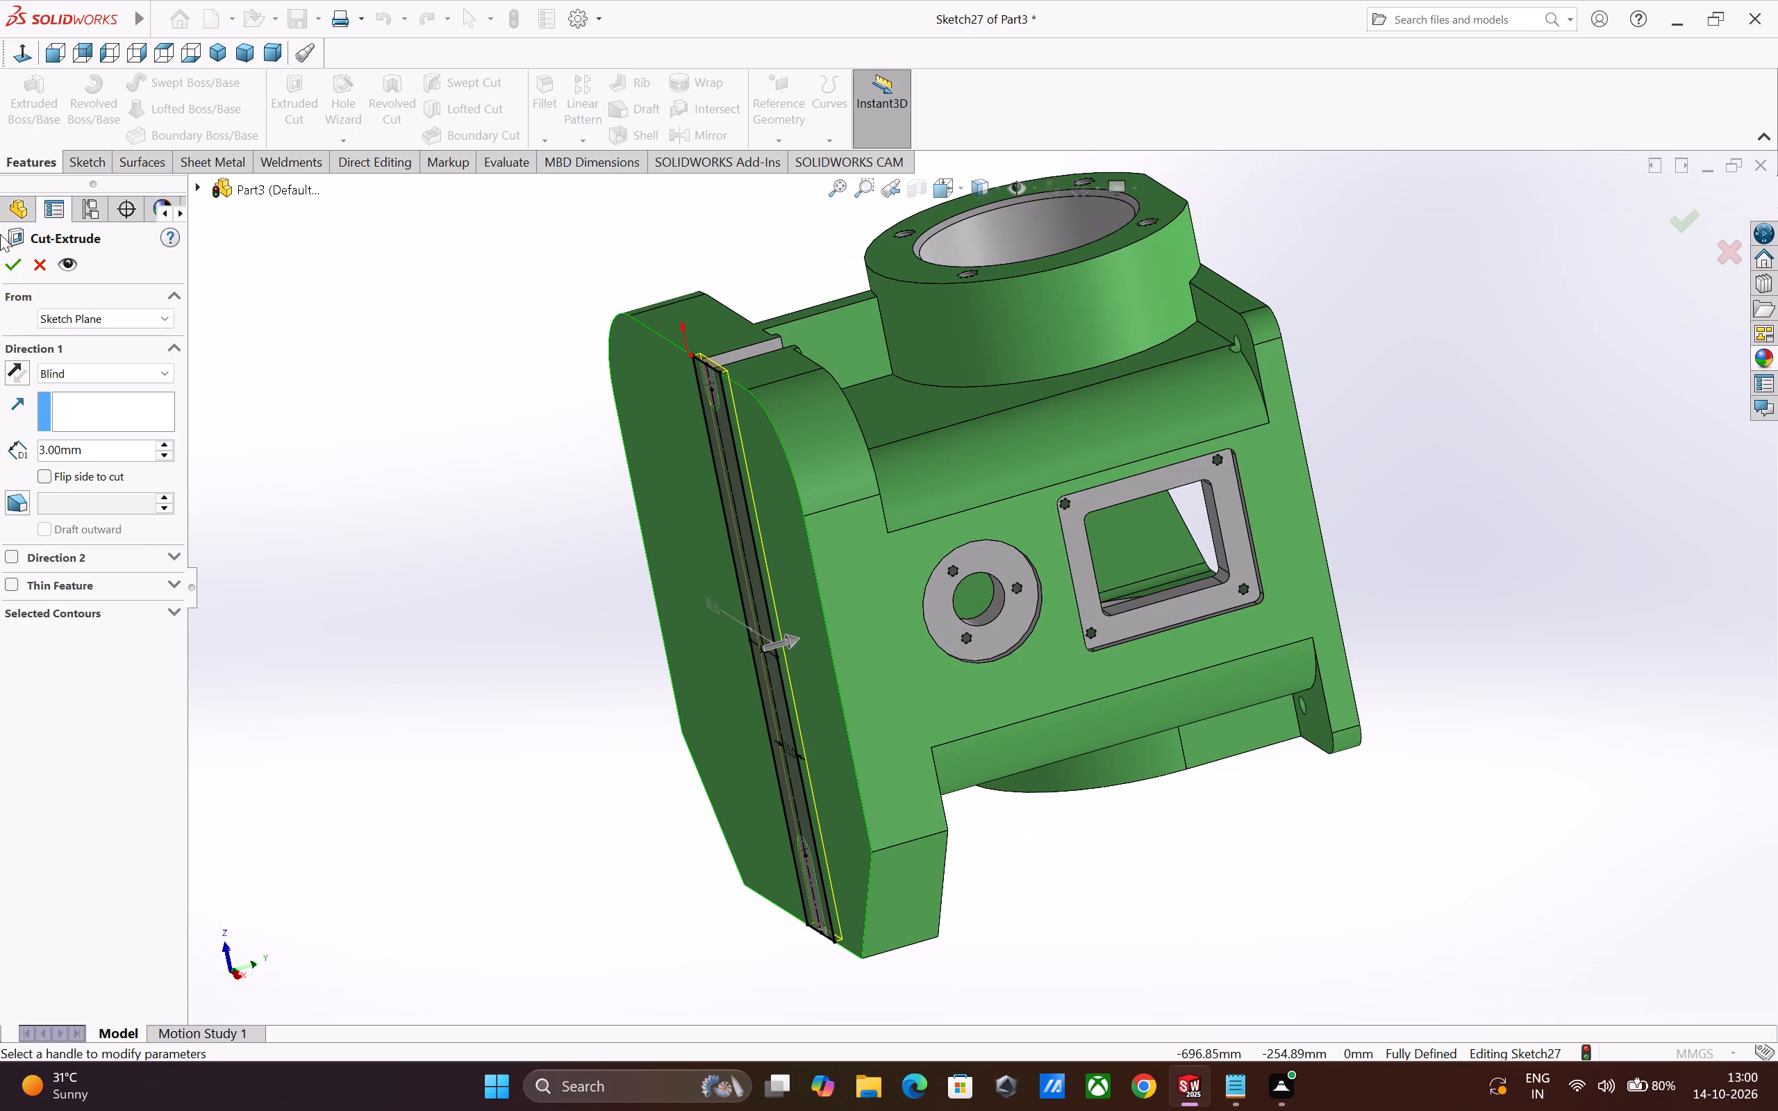
left_click(10, 265)
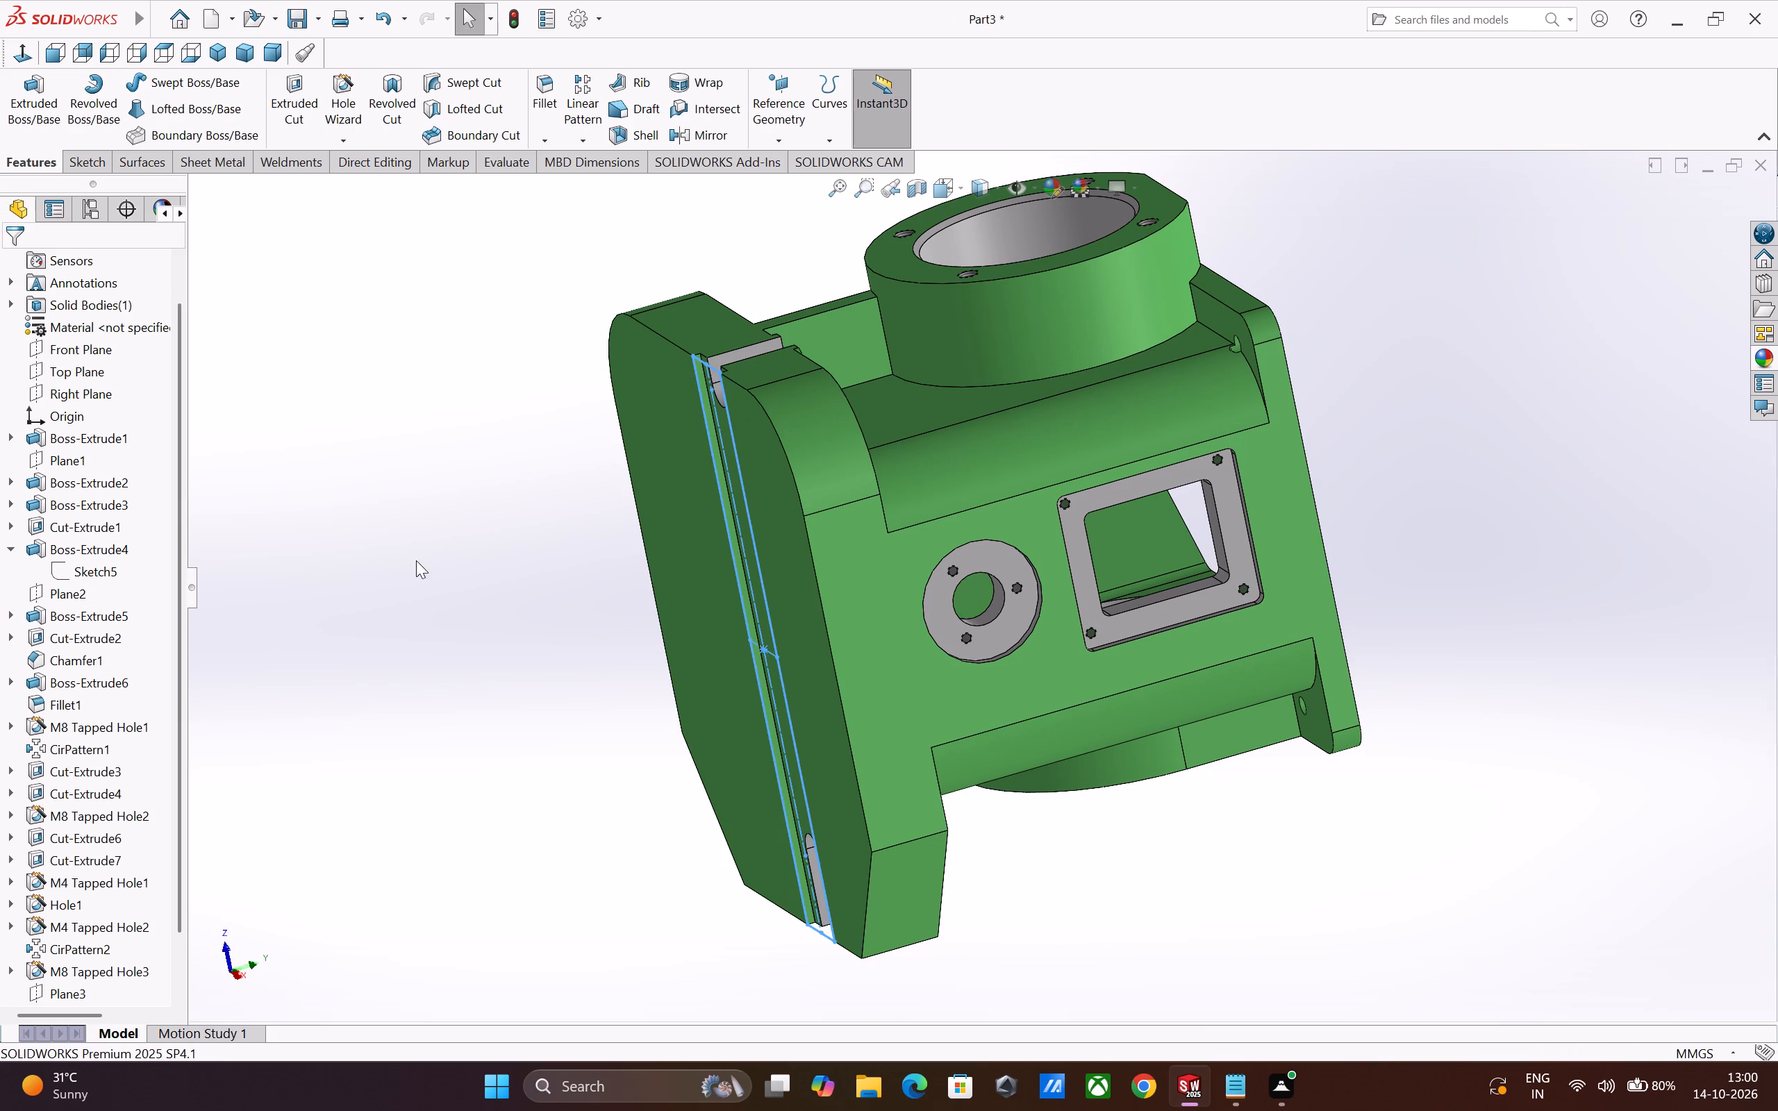
Start a sketch on the floor of the new groove in the base's underside.
left_click(422, 567)
middle_click_drag(422, 567, 527, 560)
scroll(634, 659, "up", 2)
scroll(797, 585, "down", 1)
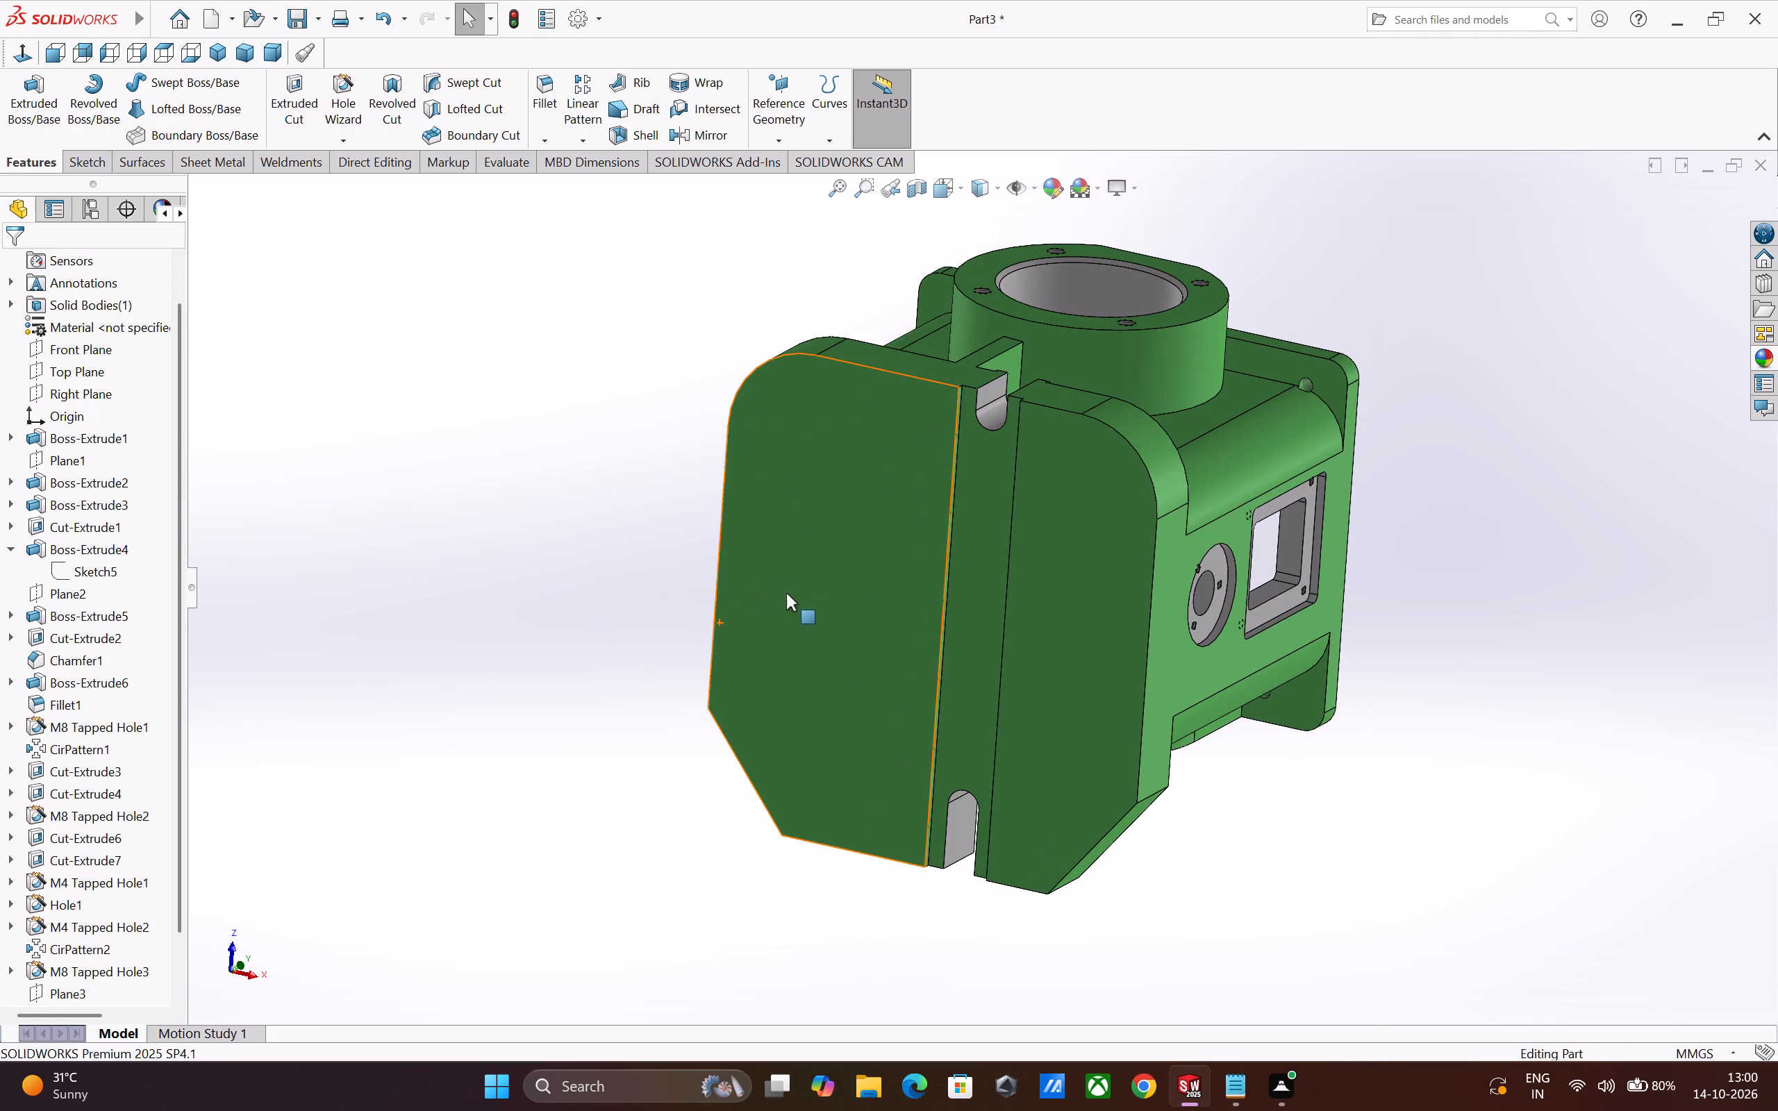
middle_click_drag(756, 619, 725, 551)
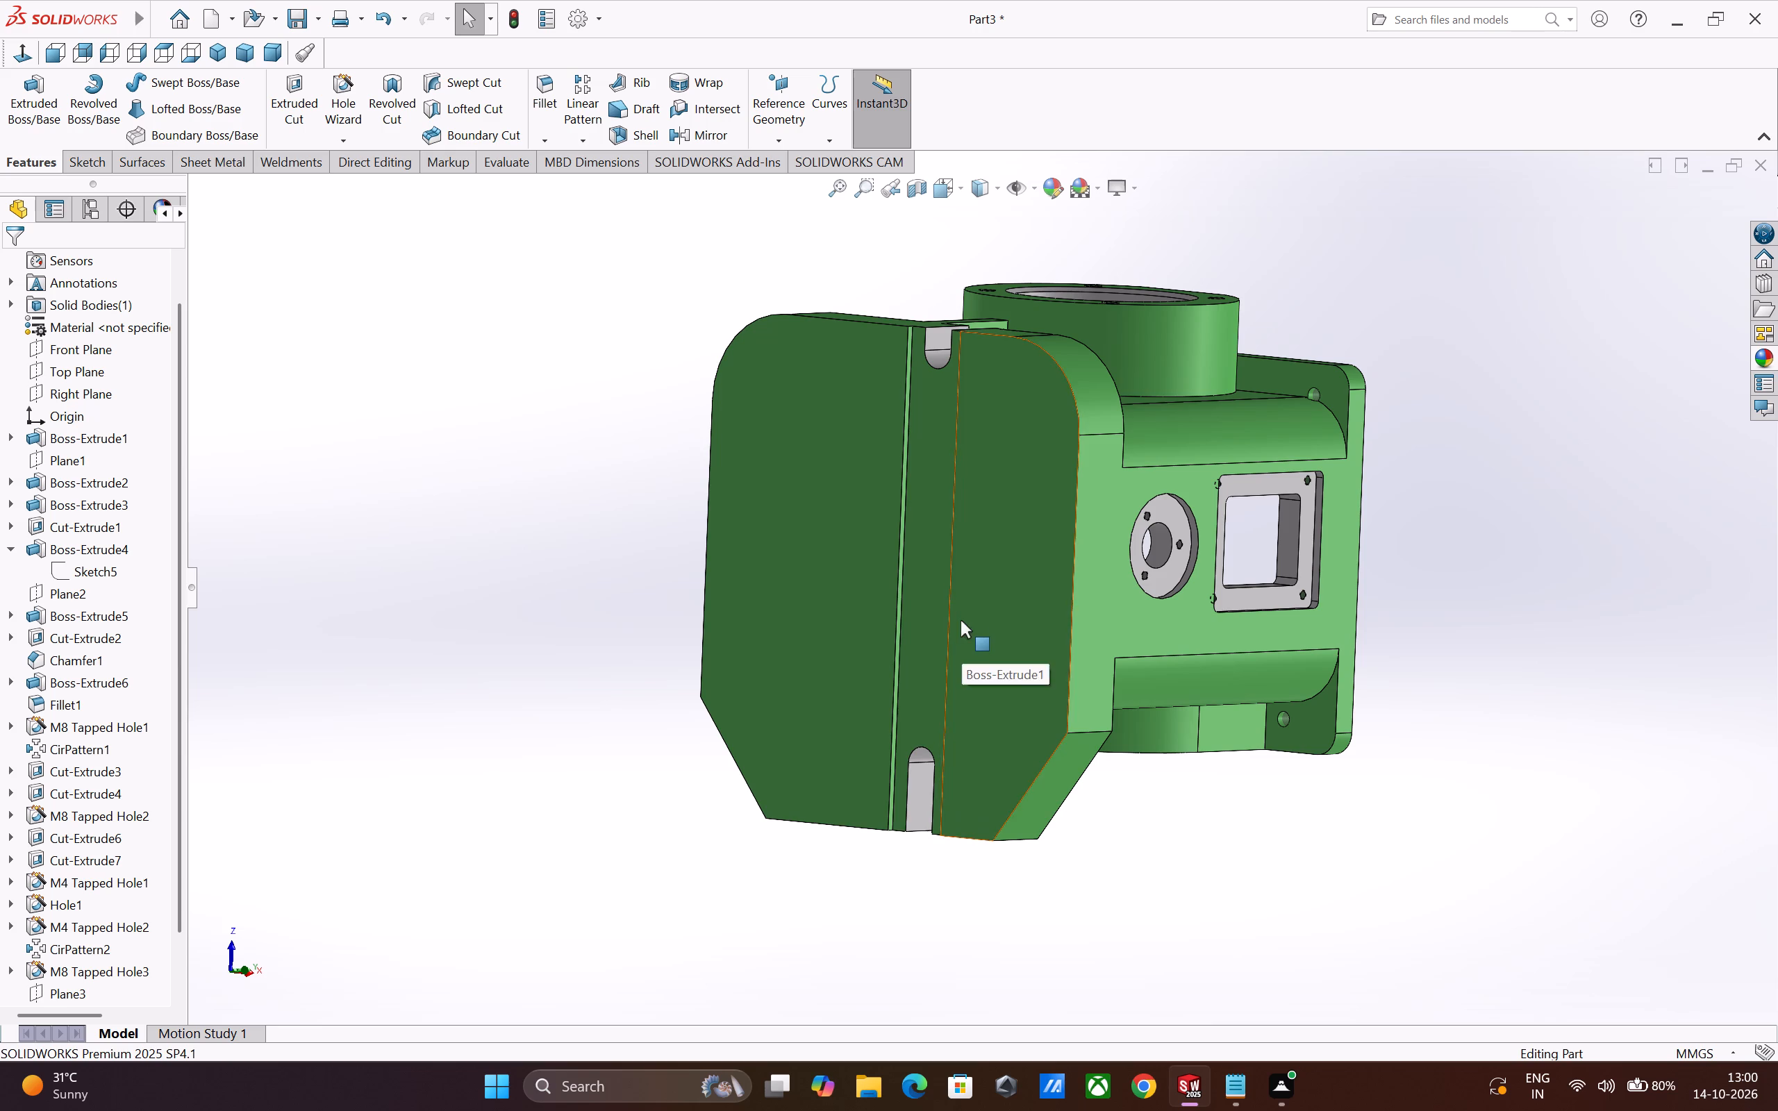
left_click(932, 591)
left_click(1004, 545)
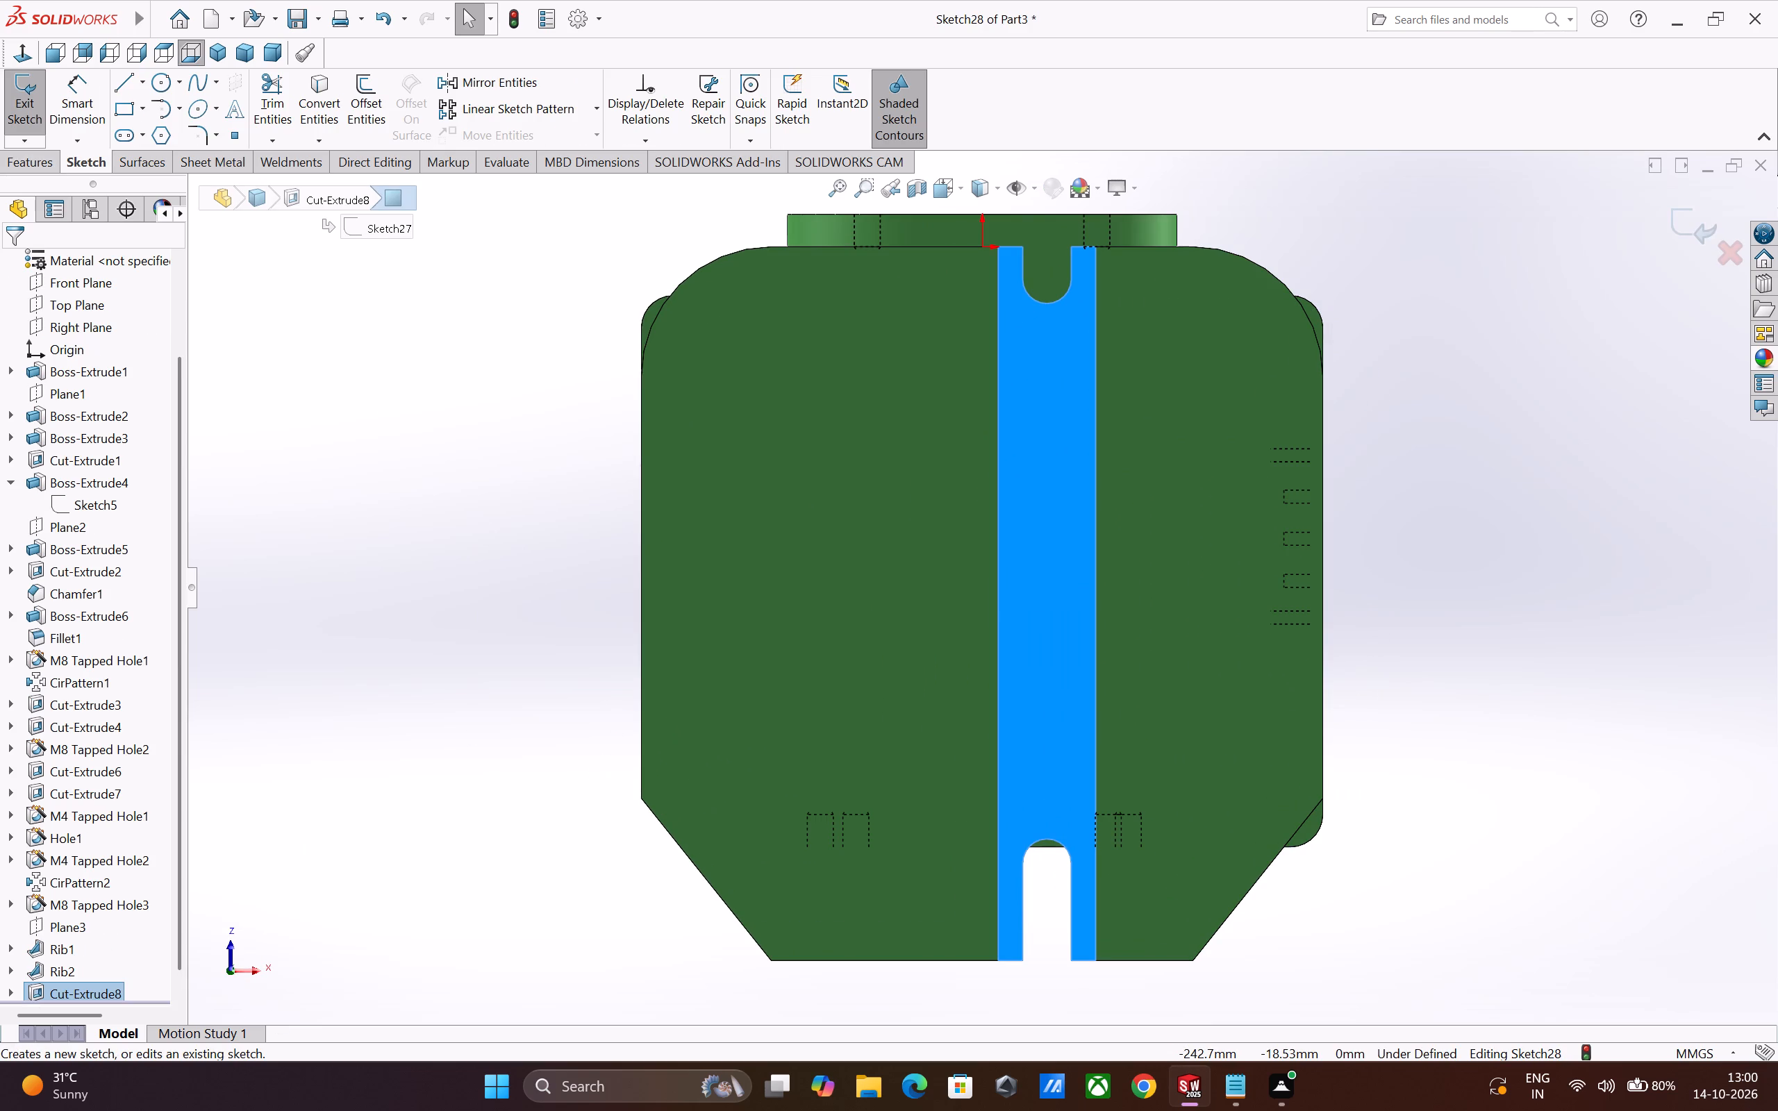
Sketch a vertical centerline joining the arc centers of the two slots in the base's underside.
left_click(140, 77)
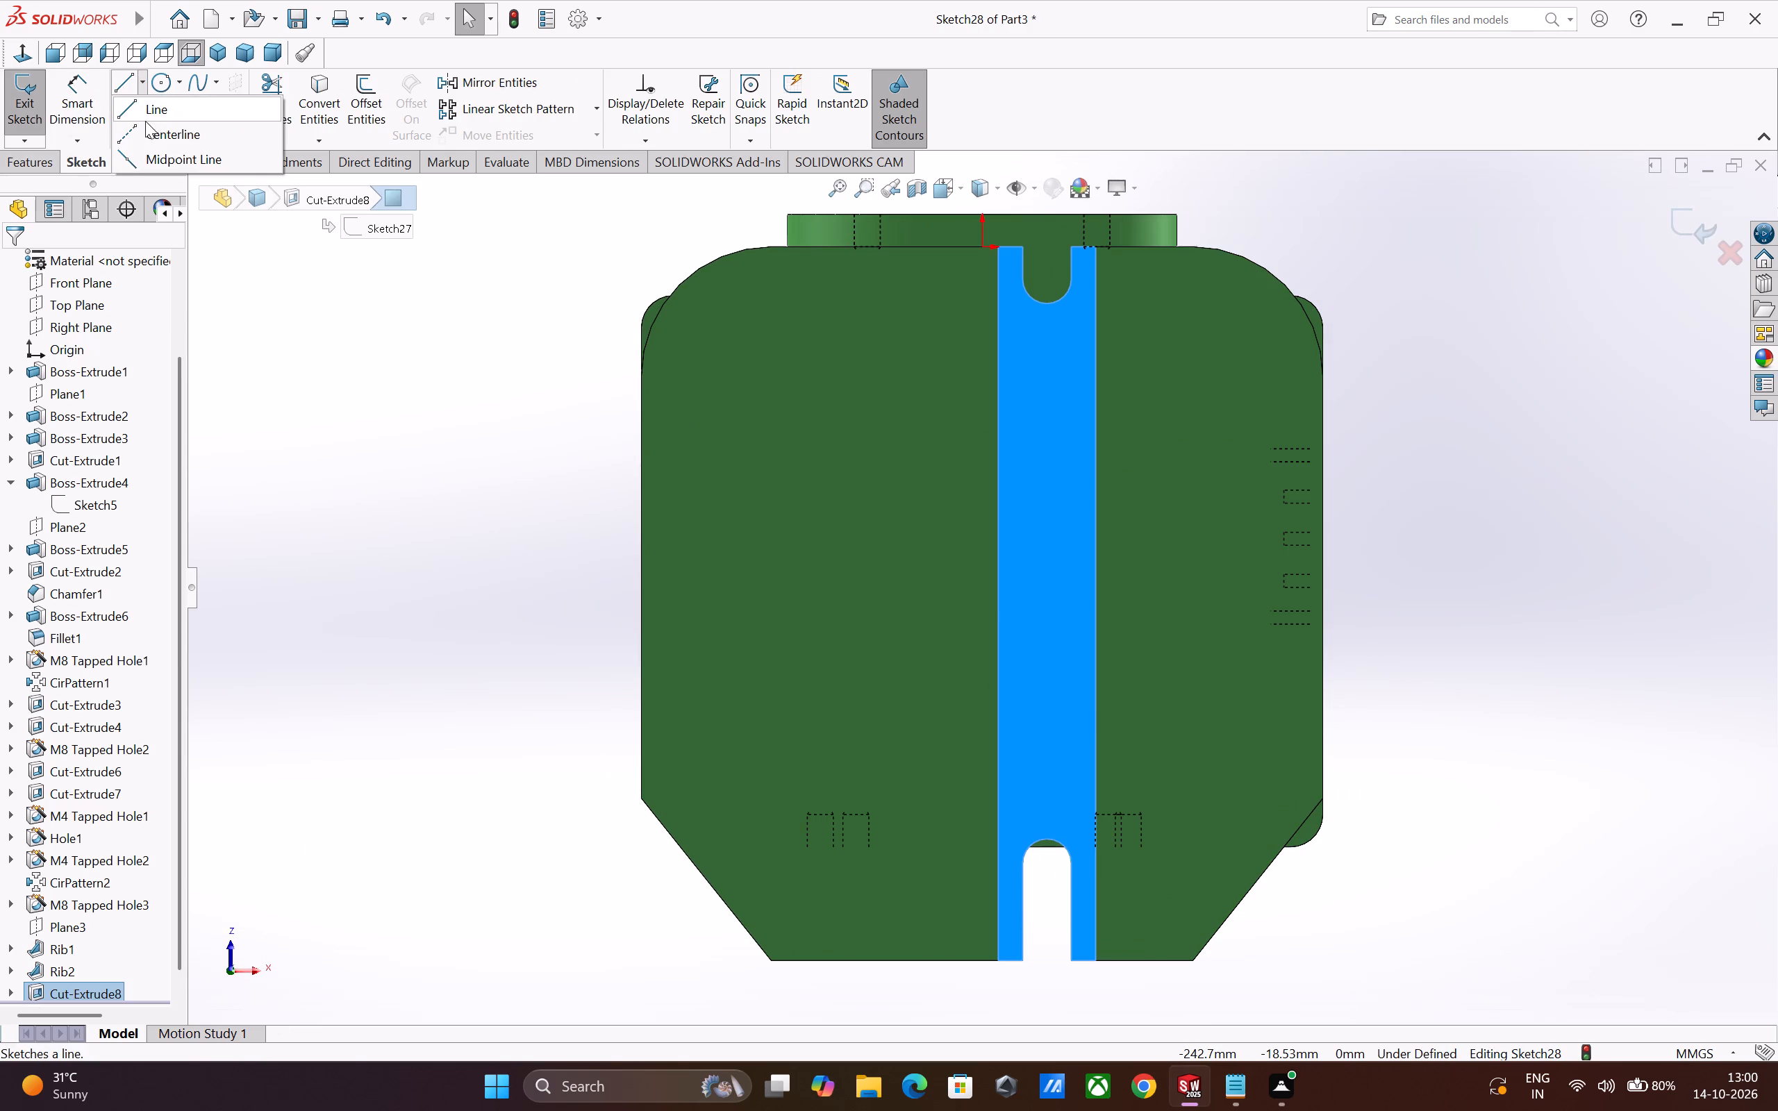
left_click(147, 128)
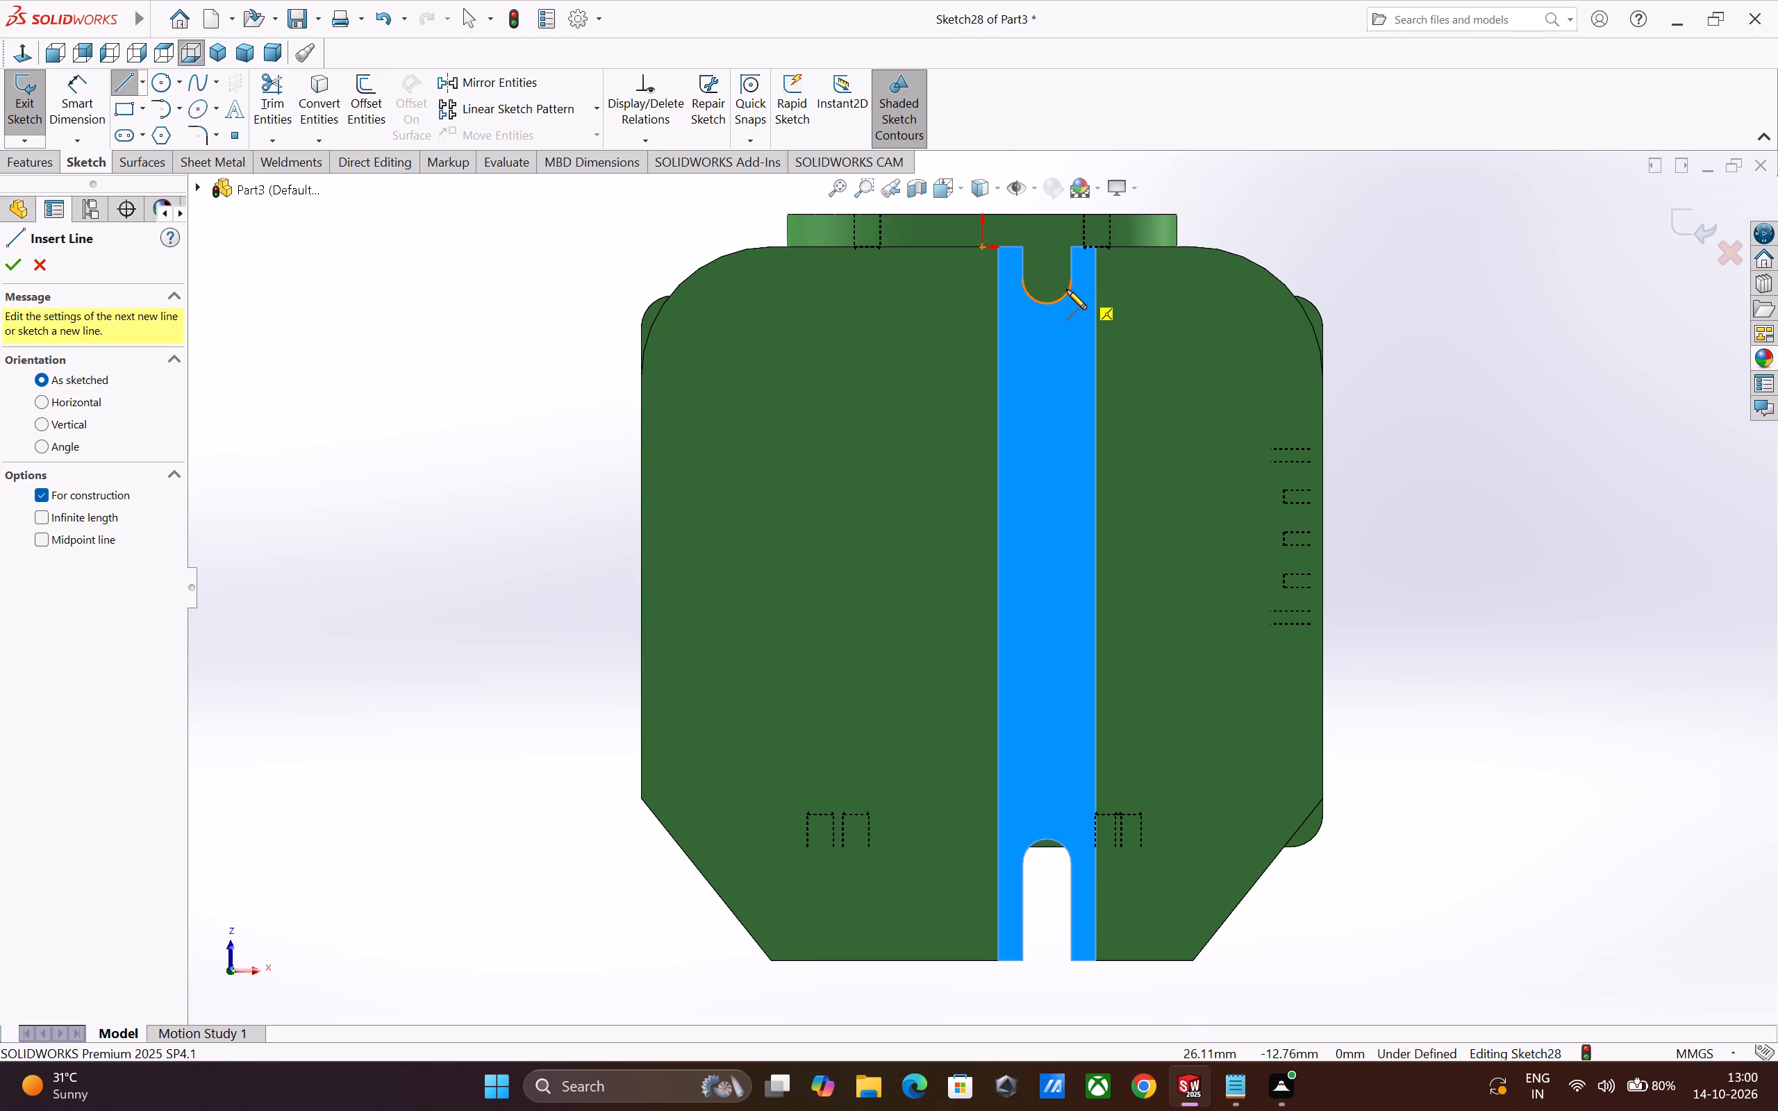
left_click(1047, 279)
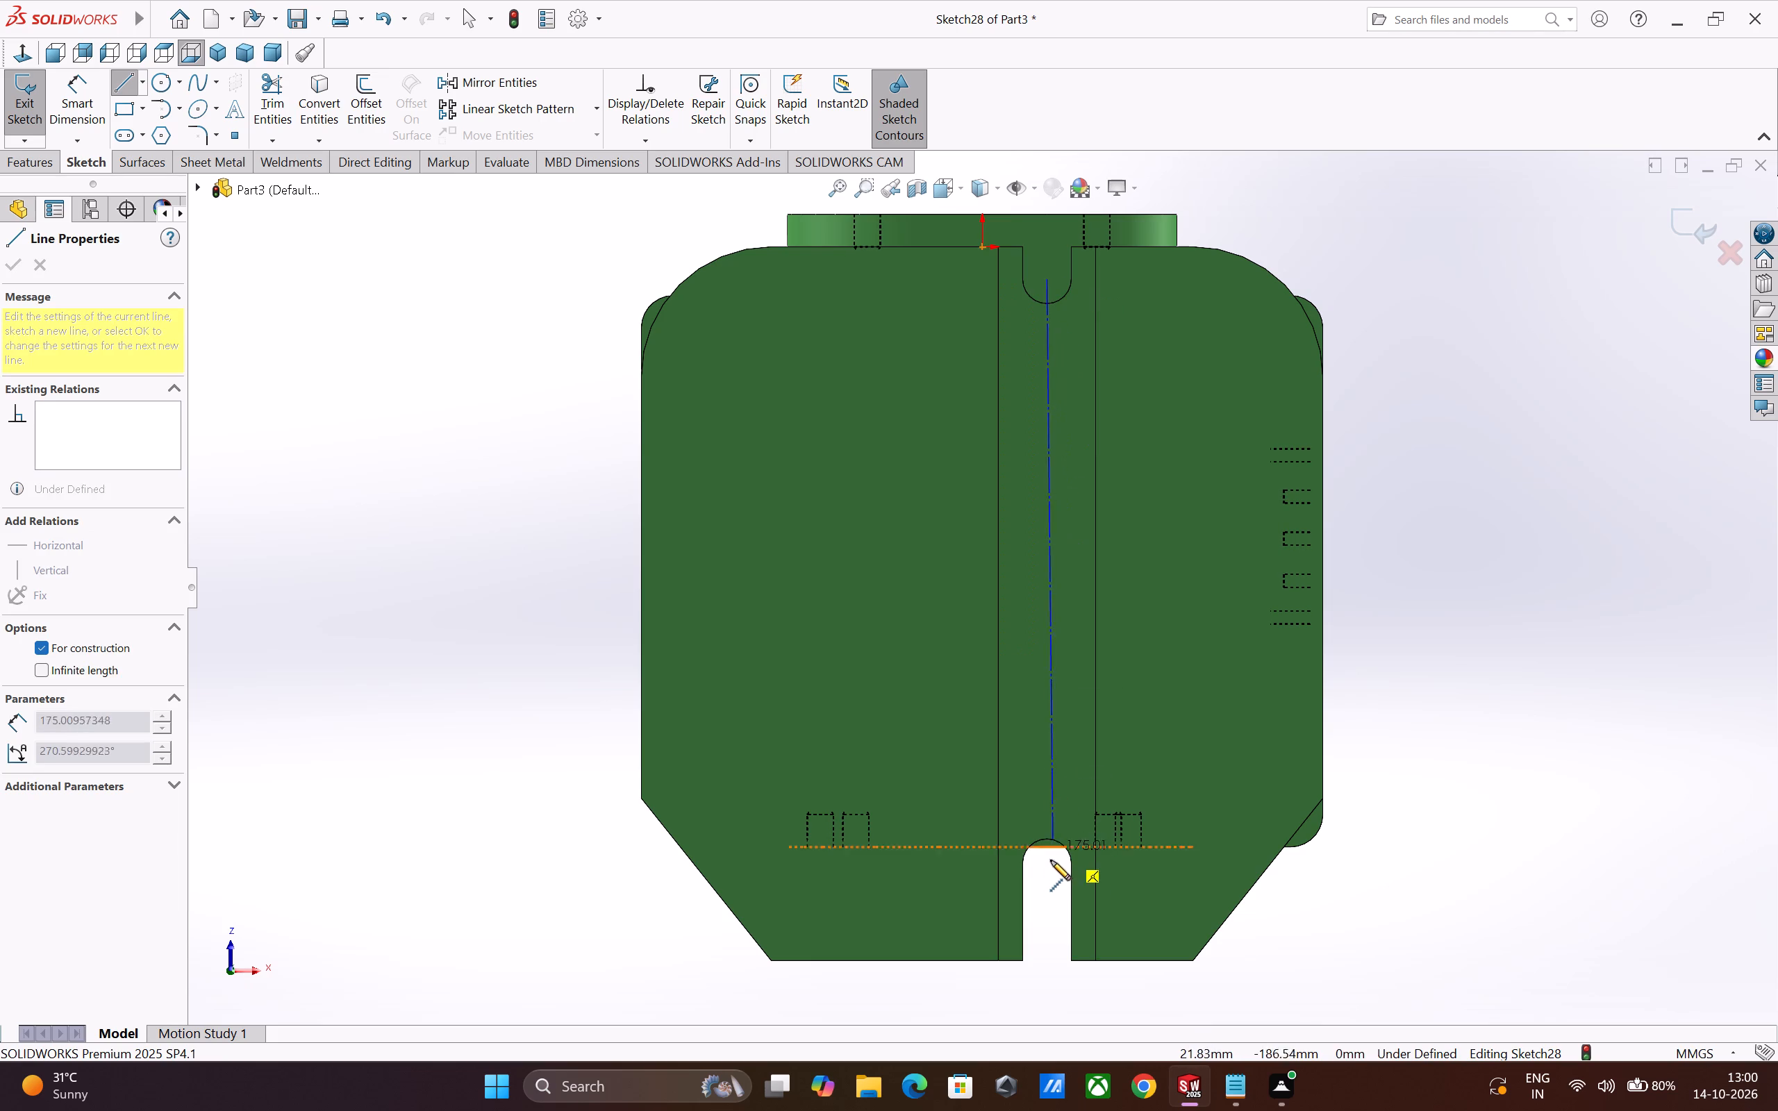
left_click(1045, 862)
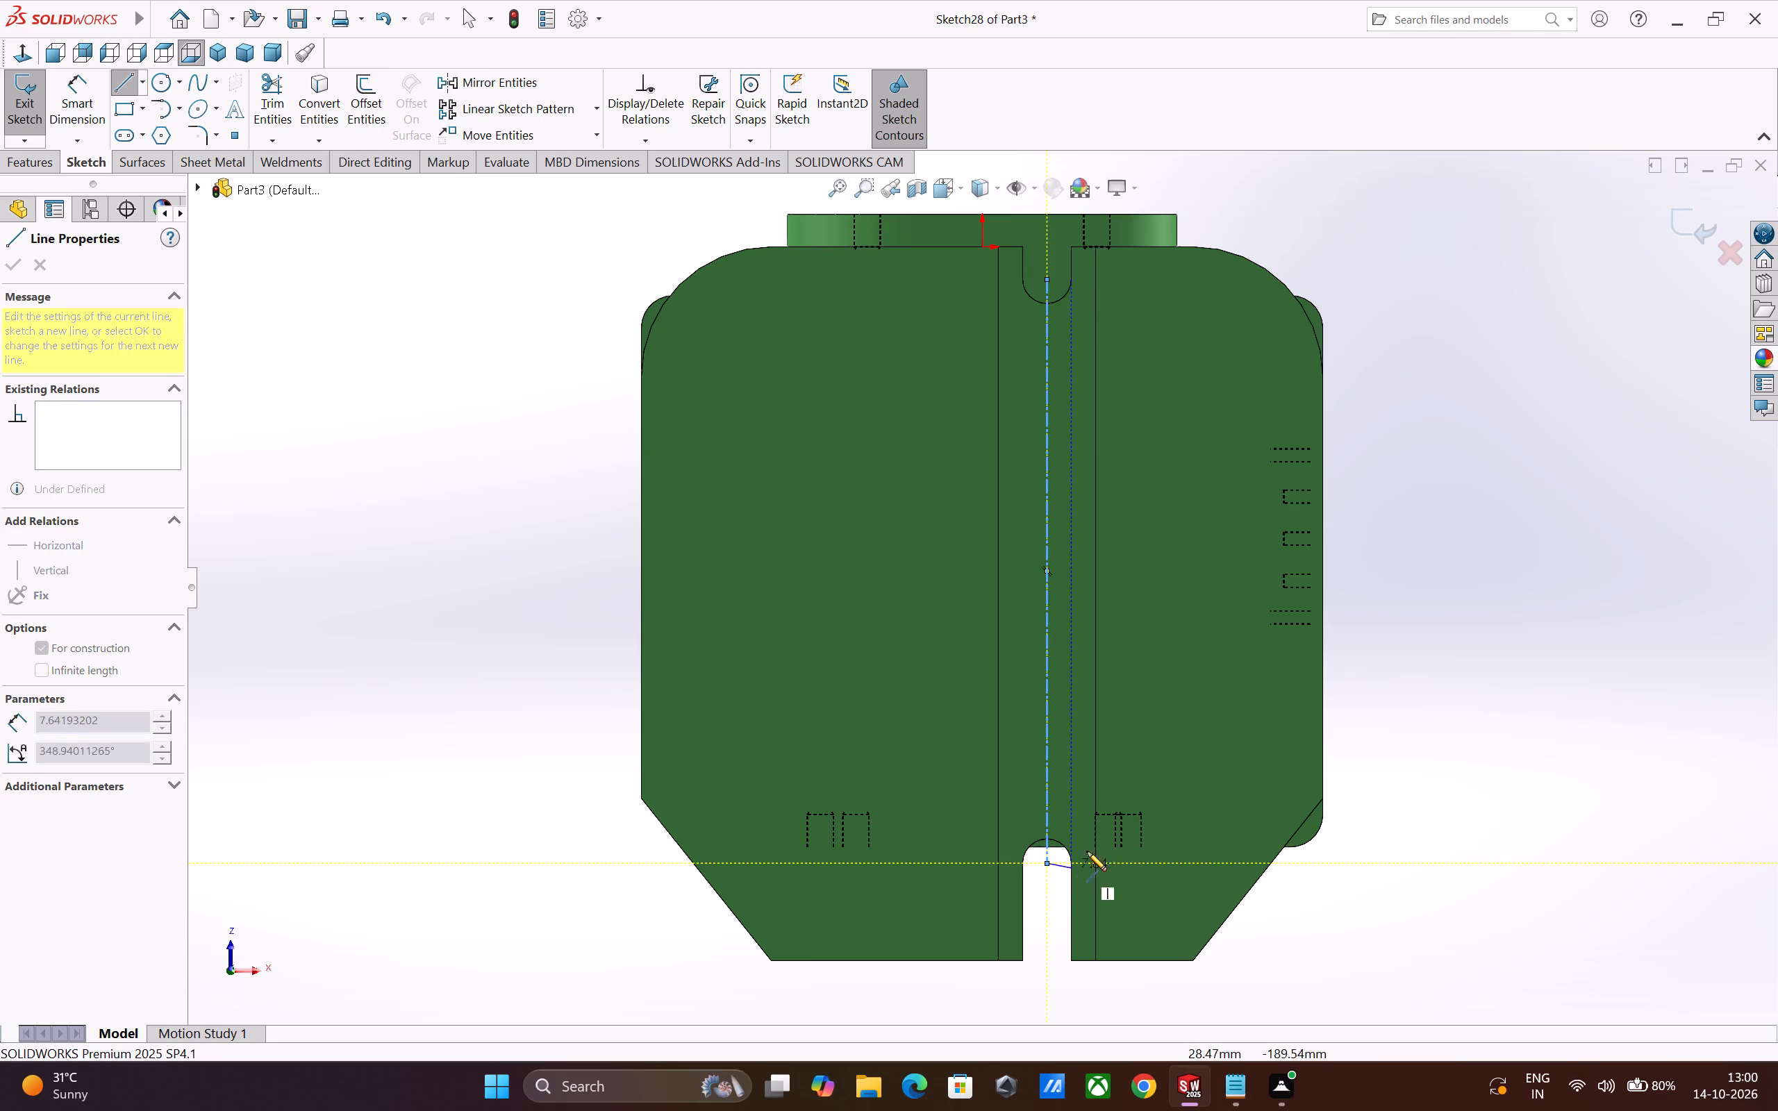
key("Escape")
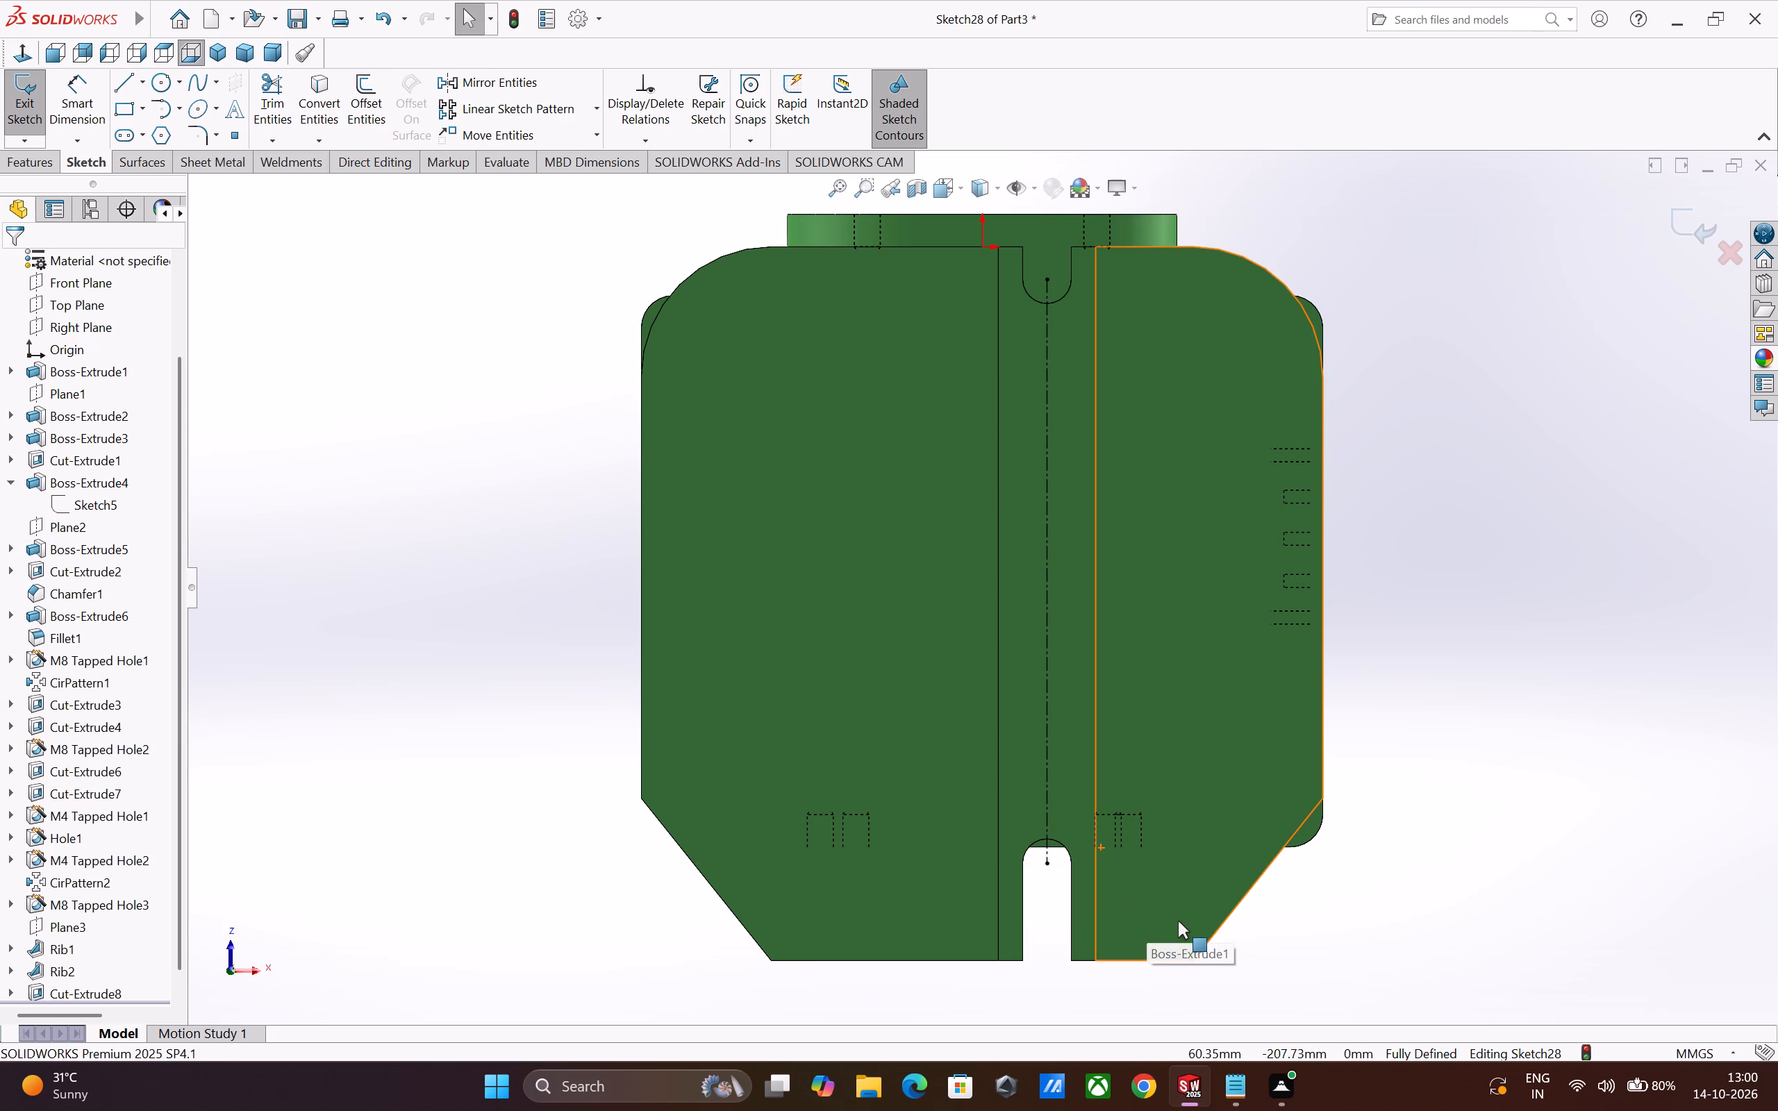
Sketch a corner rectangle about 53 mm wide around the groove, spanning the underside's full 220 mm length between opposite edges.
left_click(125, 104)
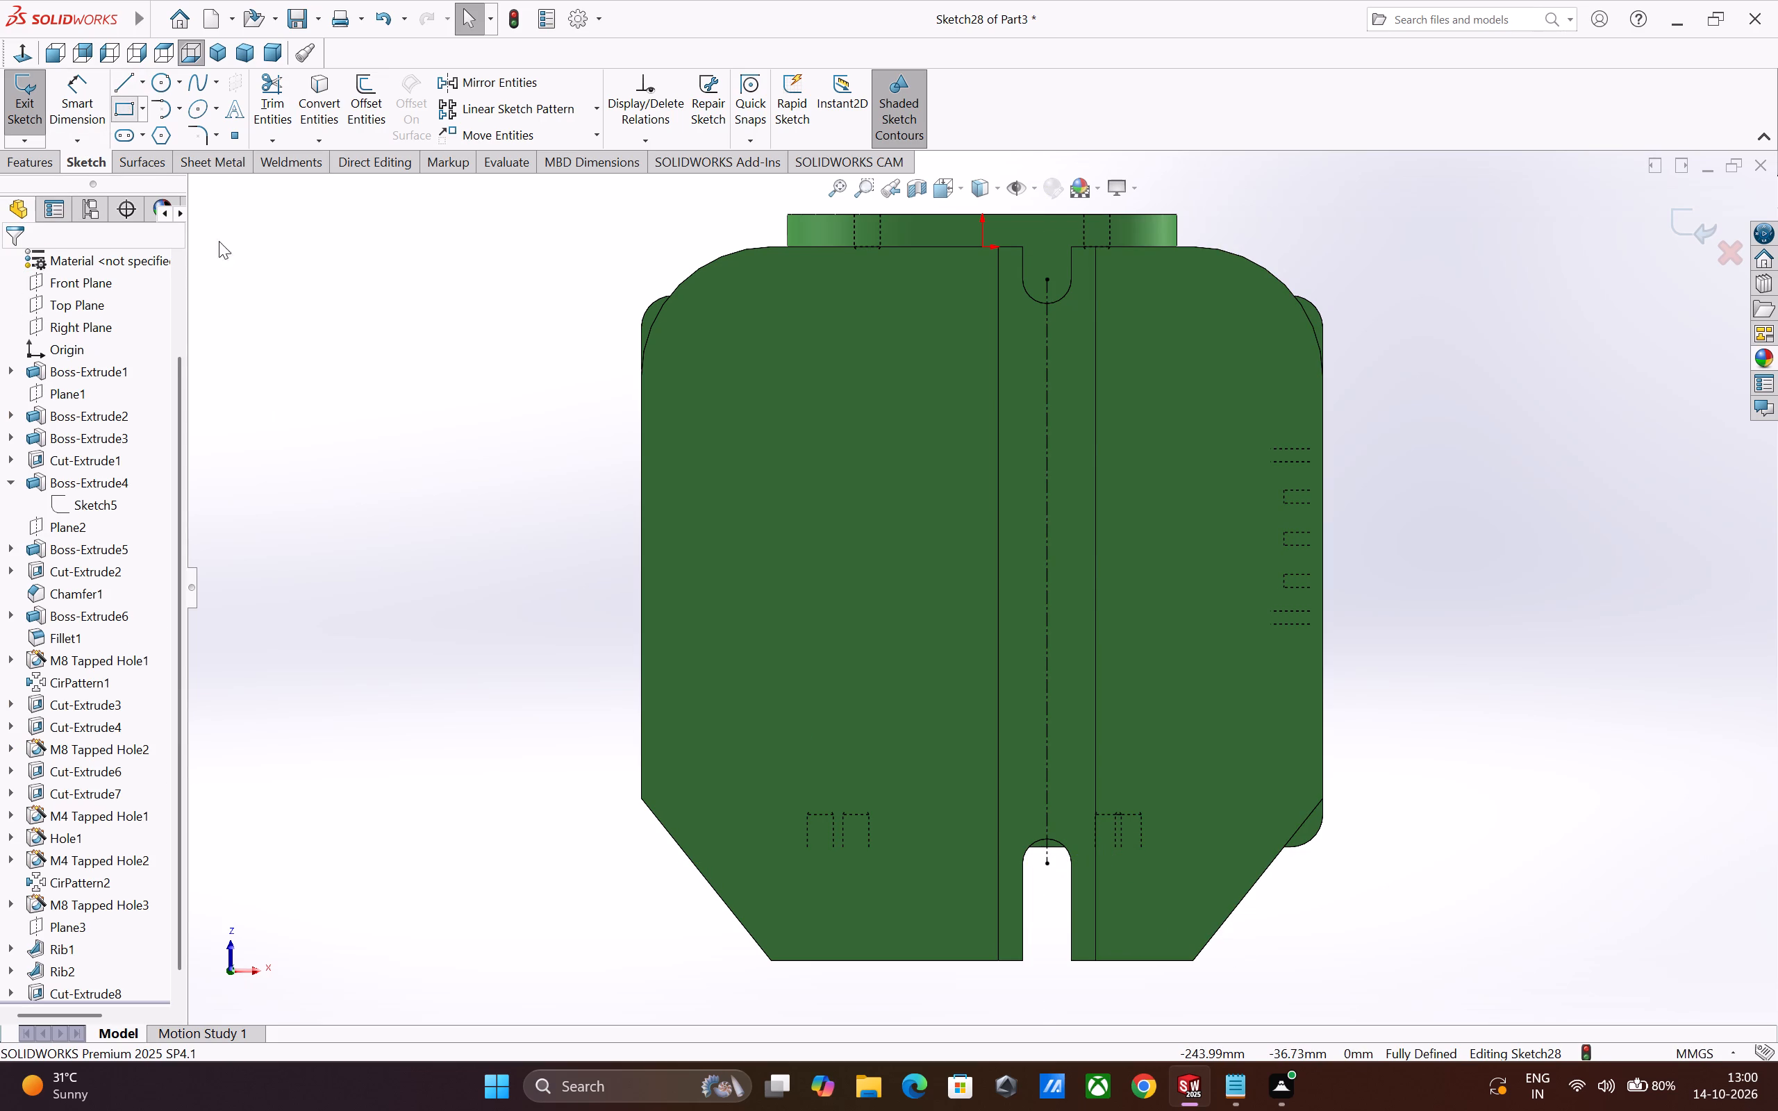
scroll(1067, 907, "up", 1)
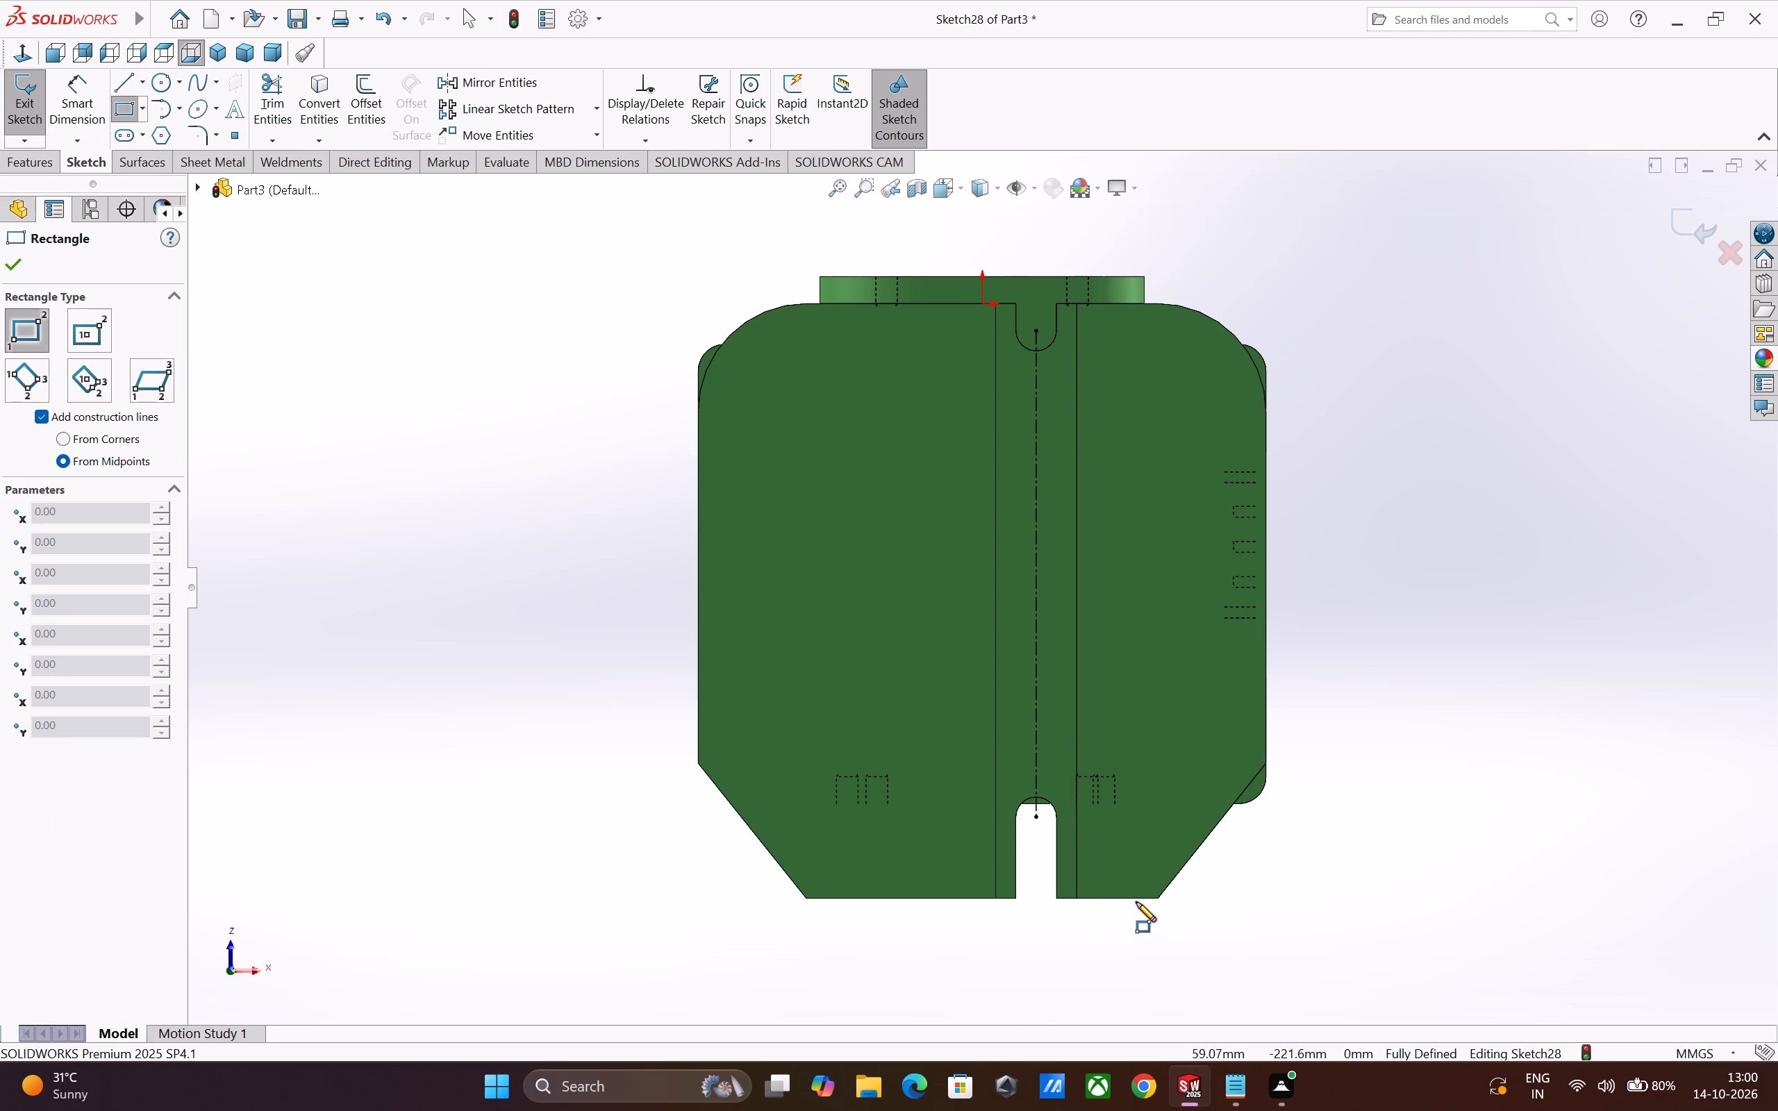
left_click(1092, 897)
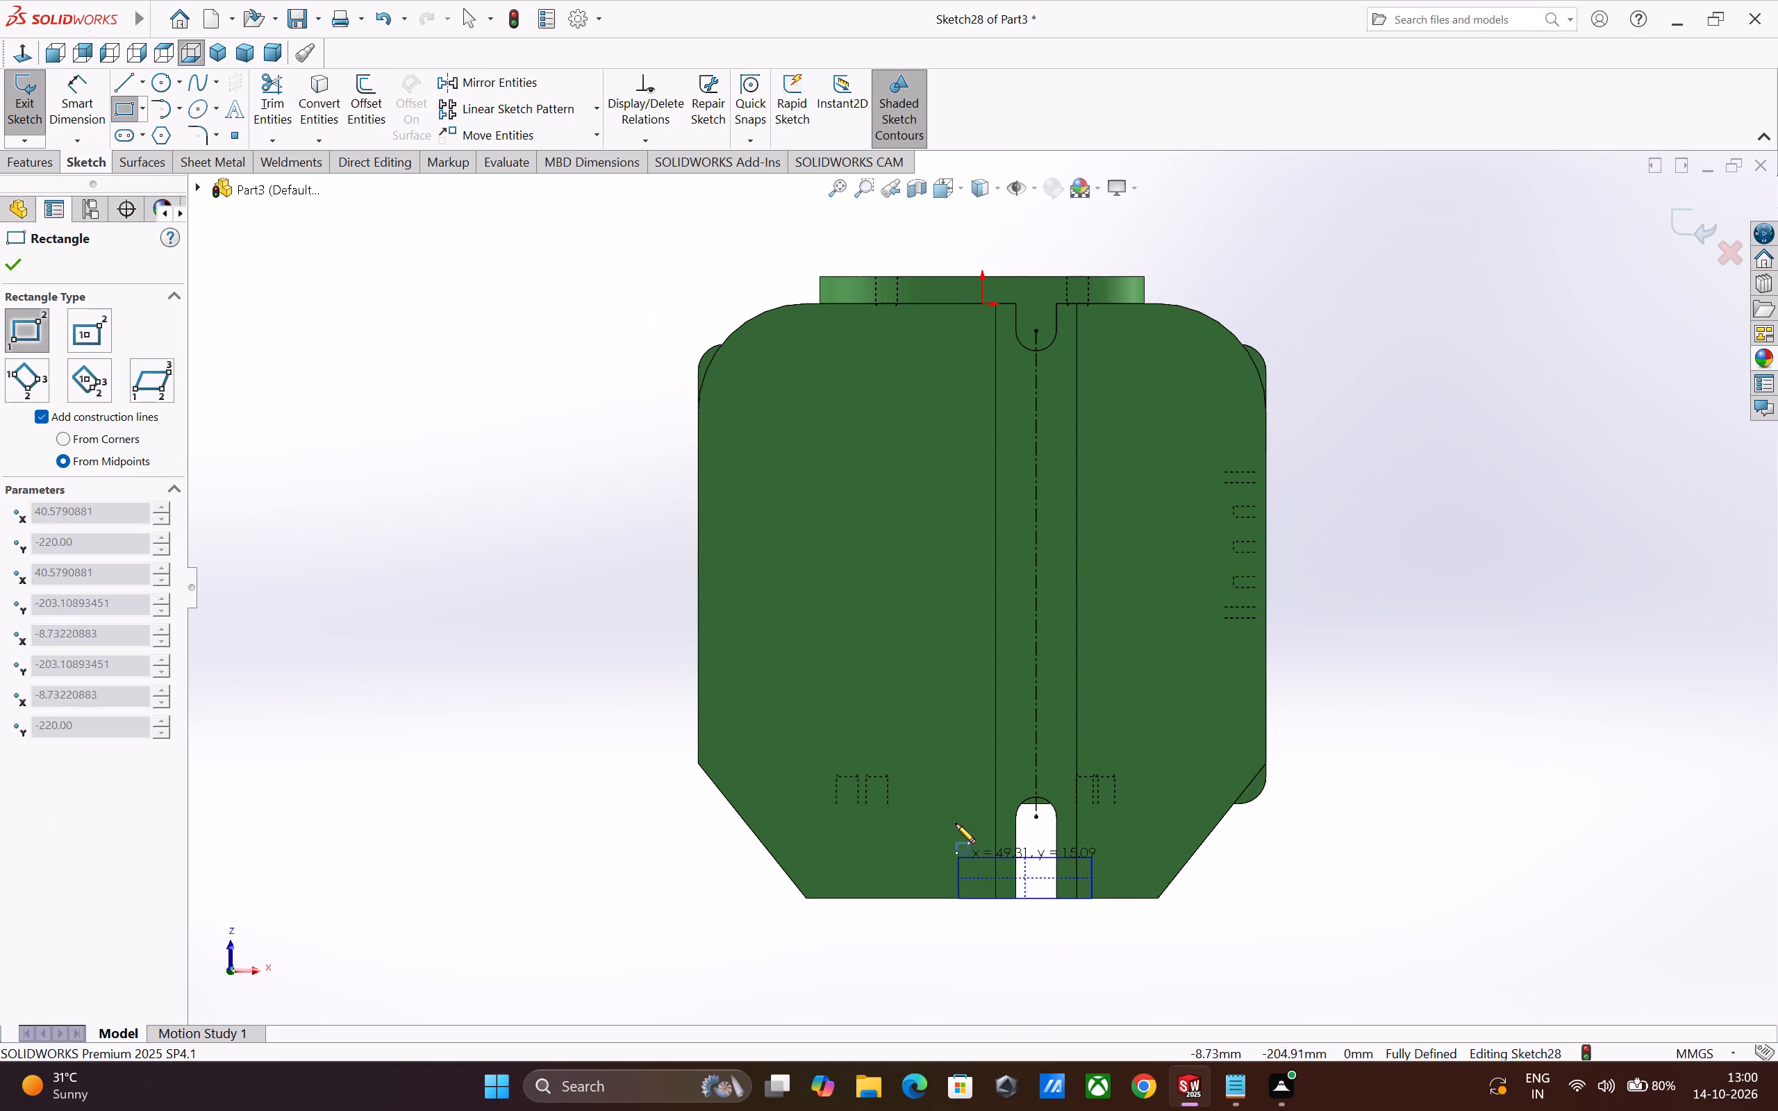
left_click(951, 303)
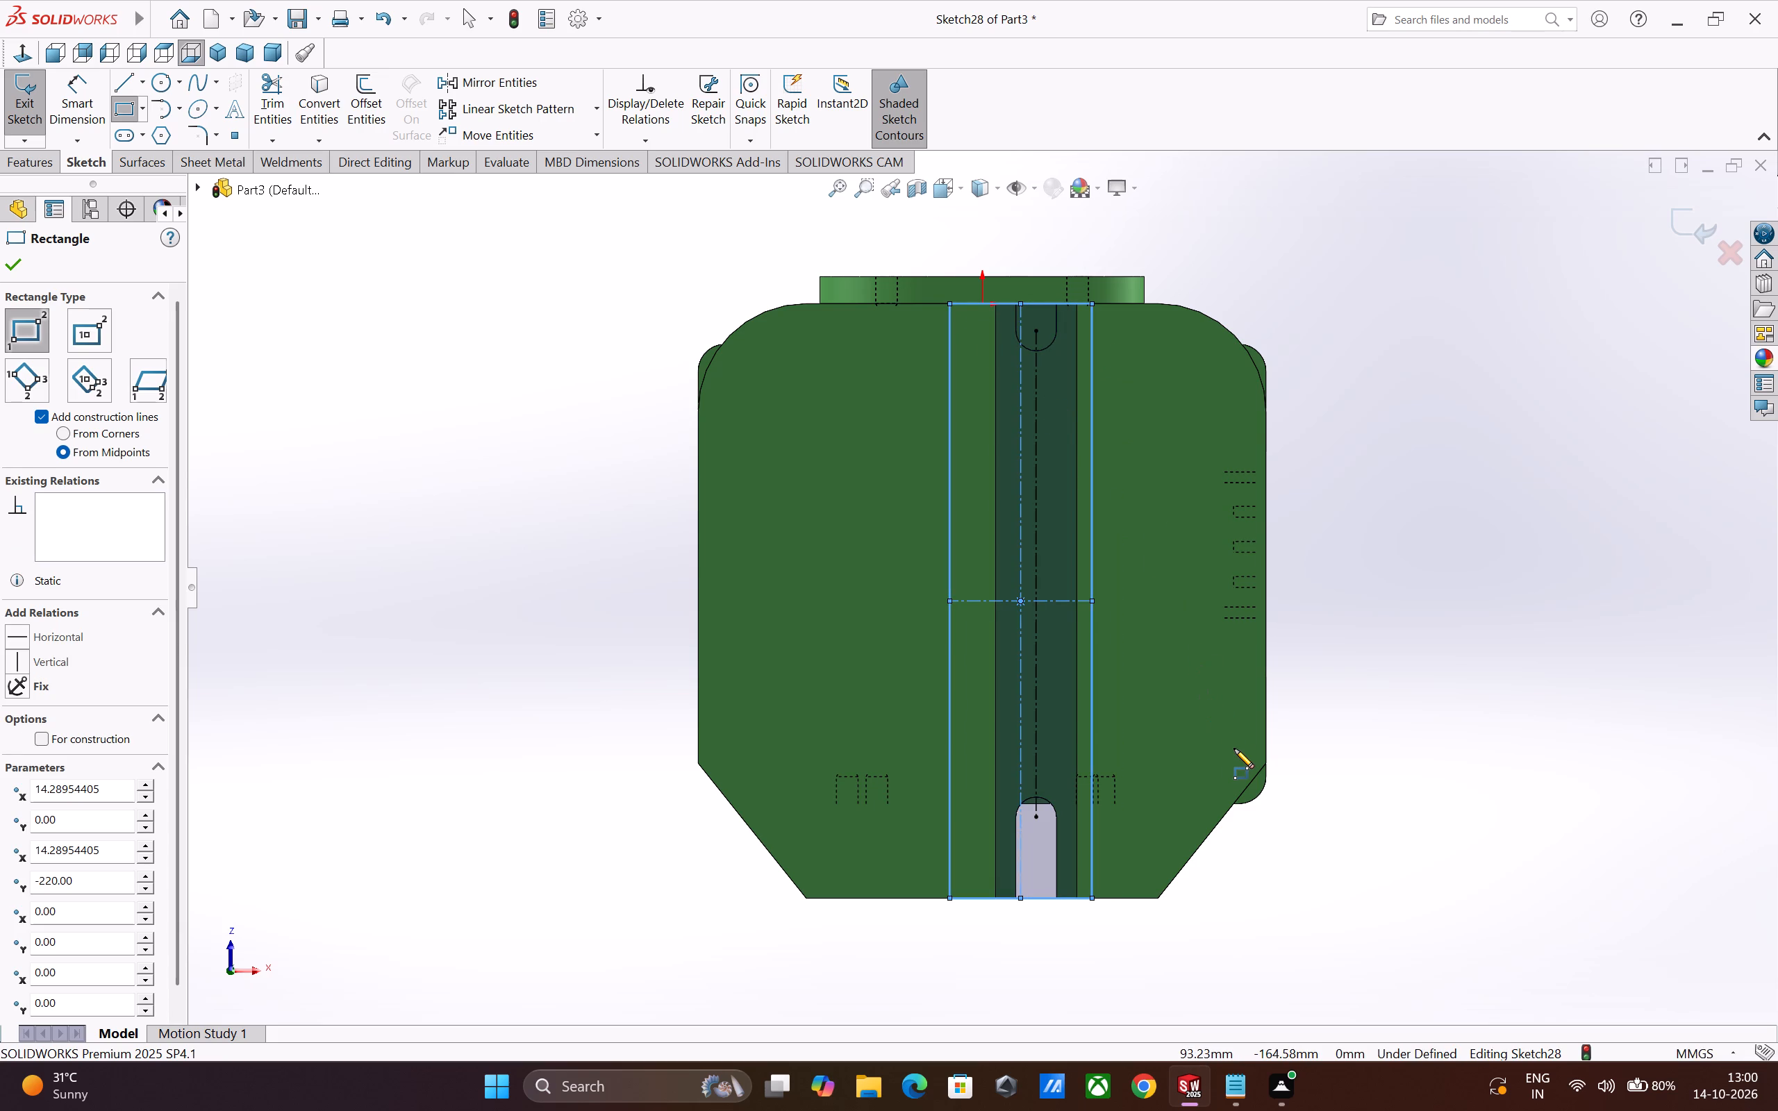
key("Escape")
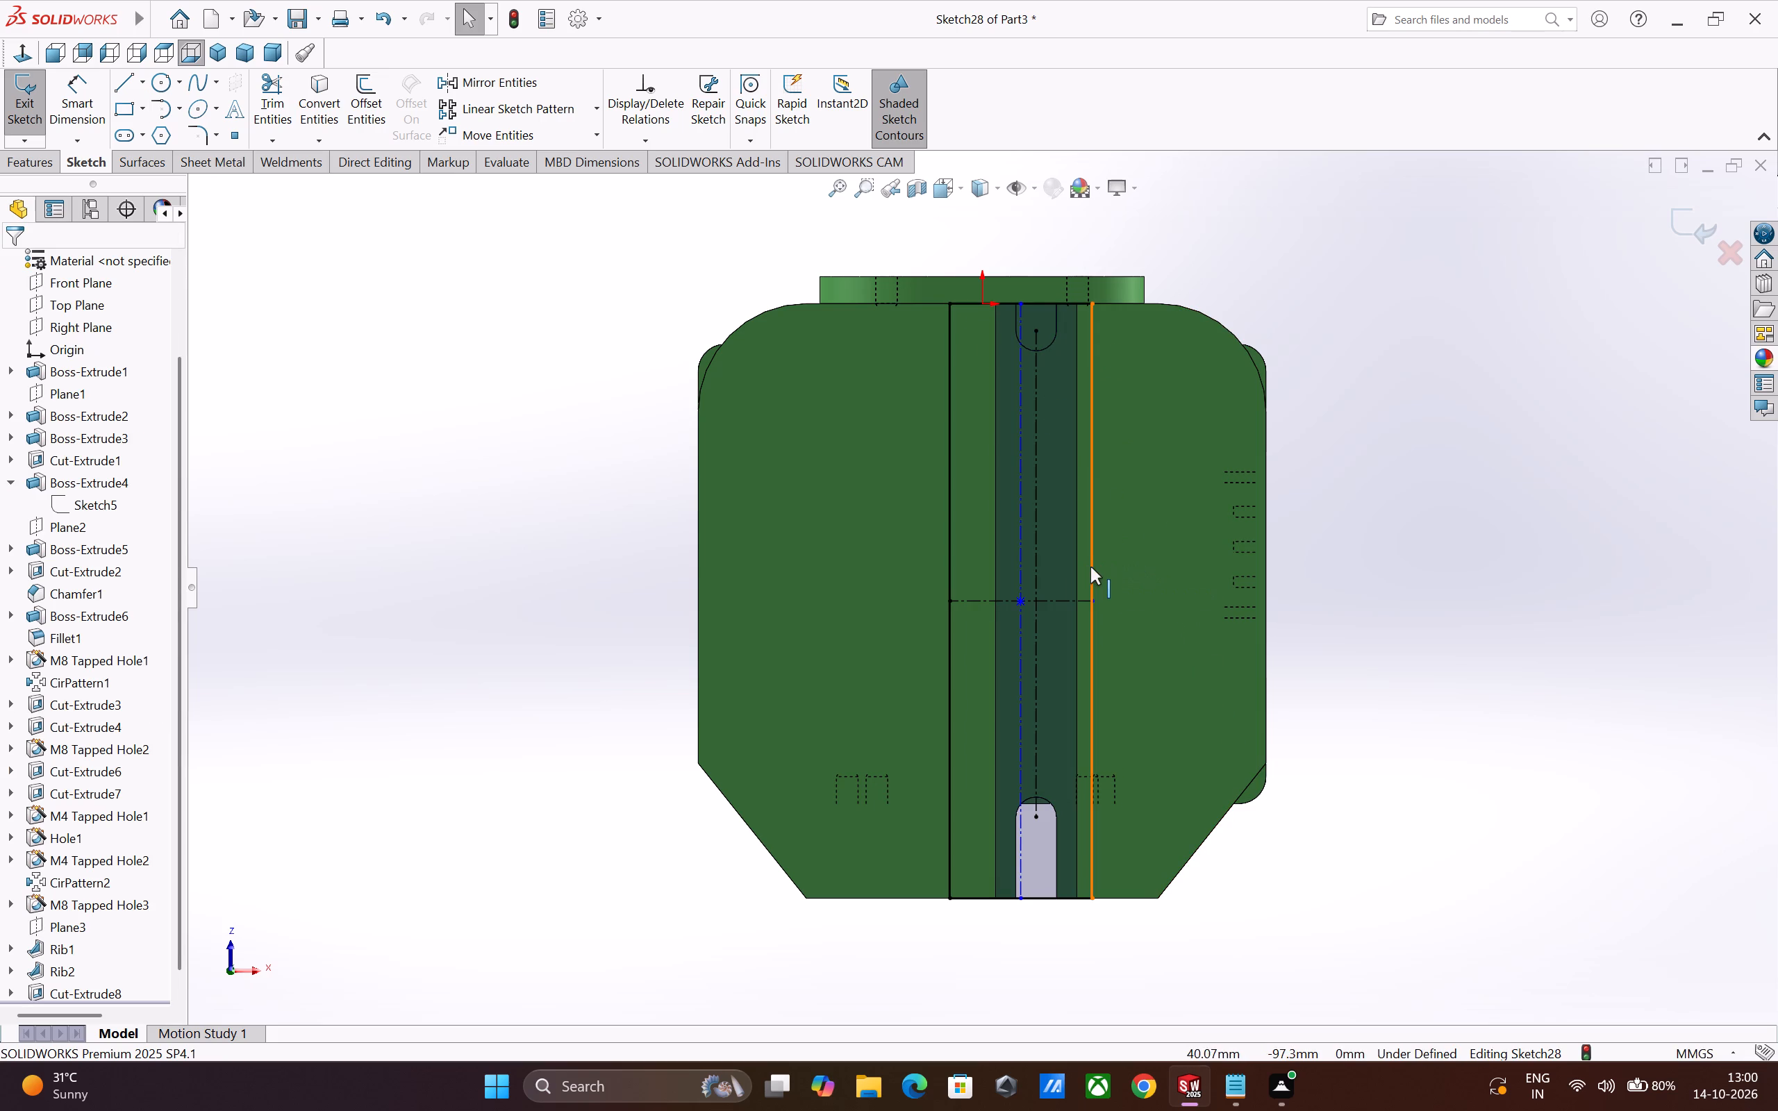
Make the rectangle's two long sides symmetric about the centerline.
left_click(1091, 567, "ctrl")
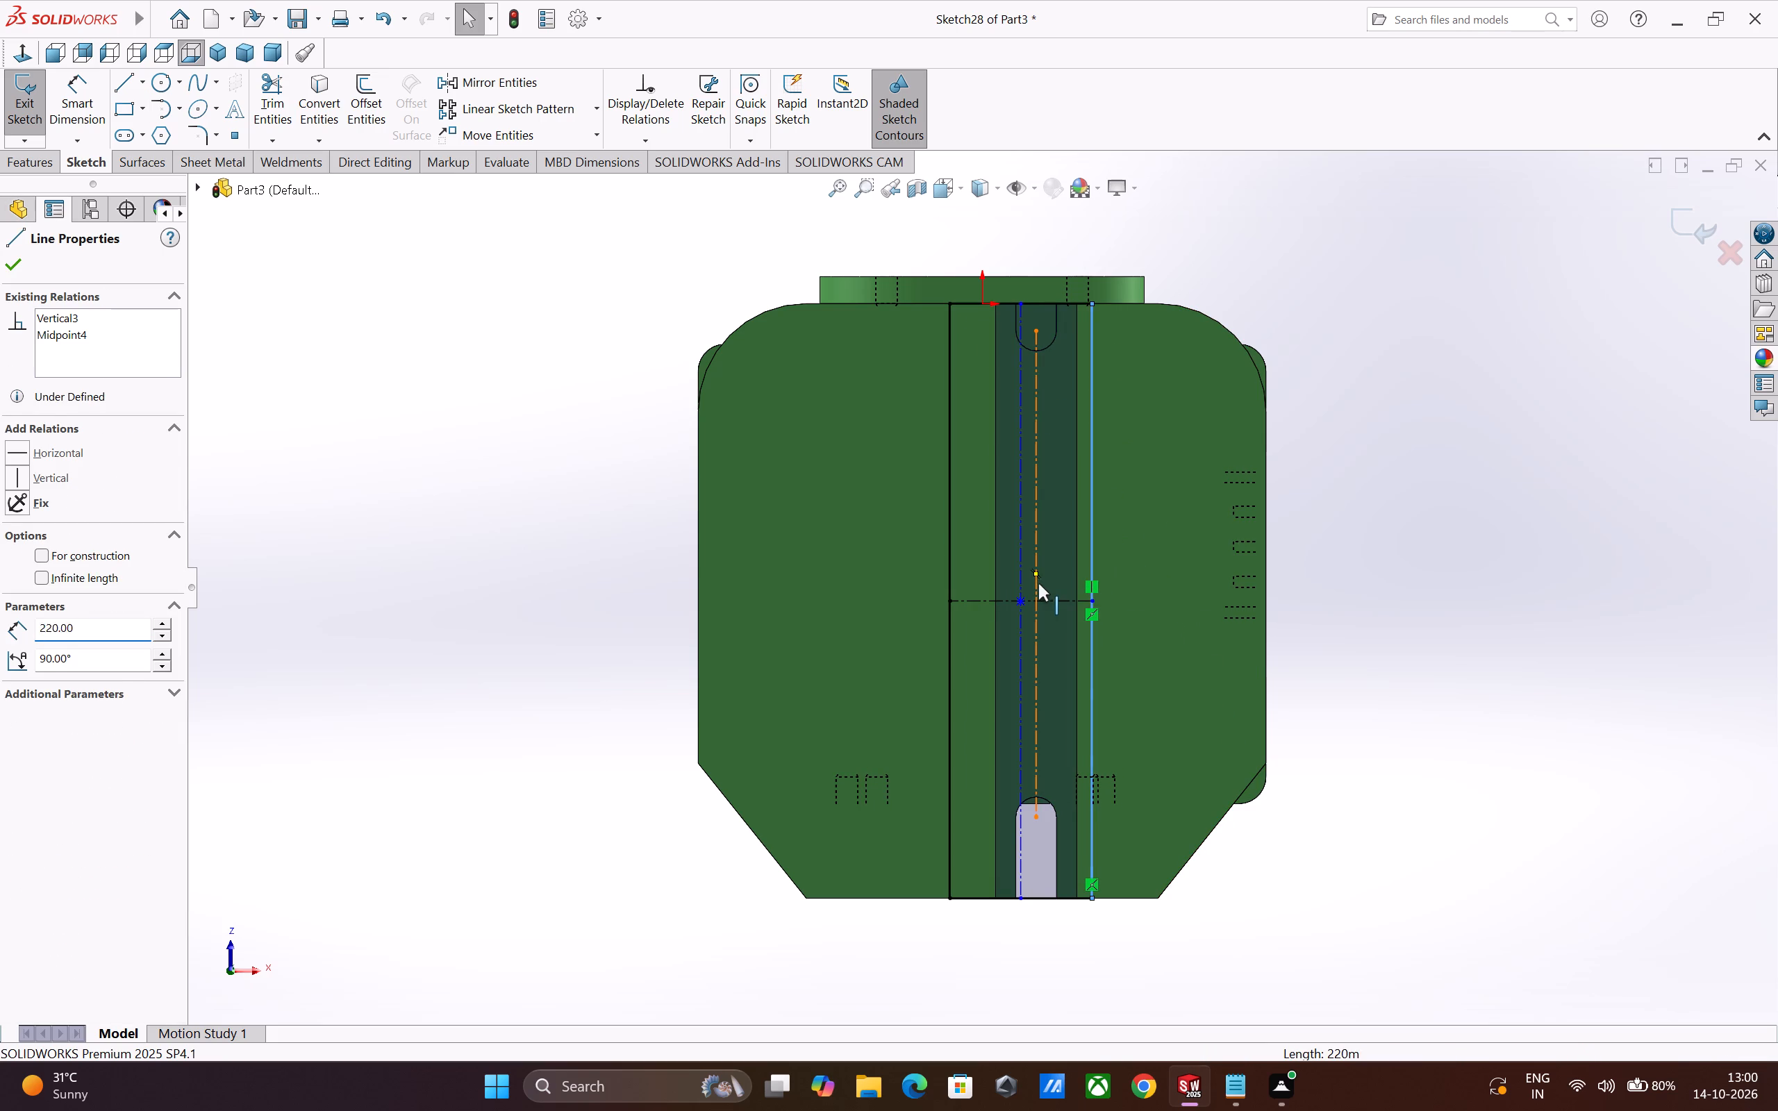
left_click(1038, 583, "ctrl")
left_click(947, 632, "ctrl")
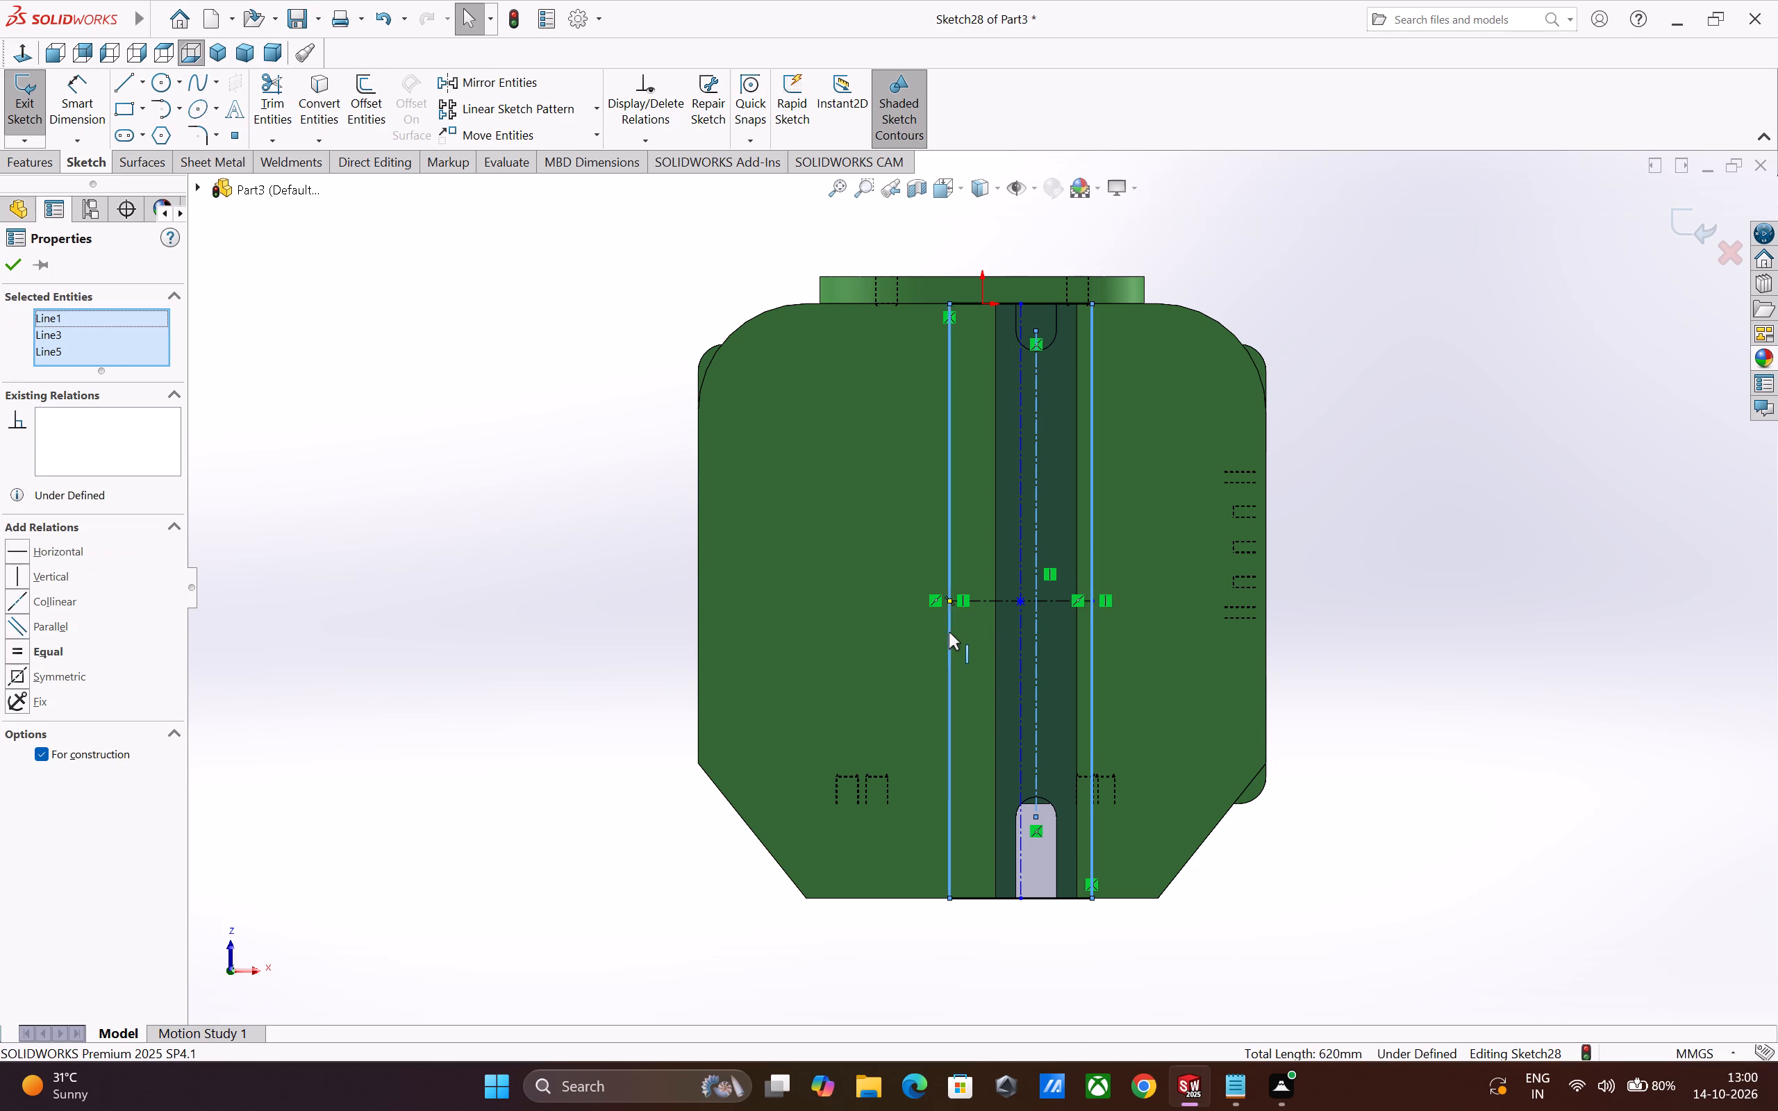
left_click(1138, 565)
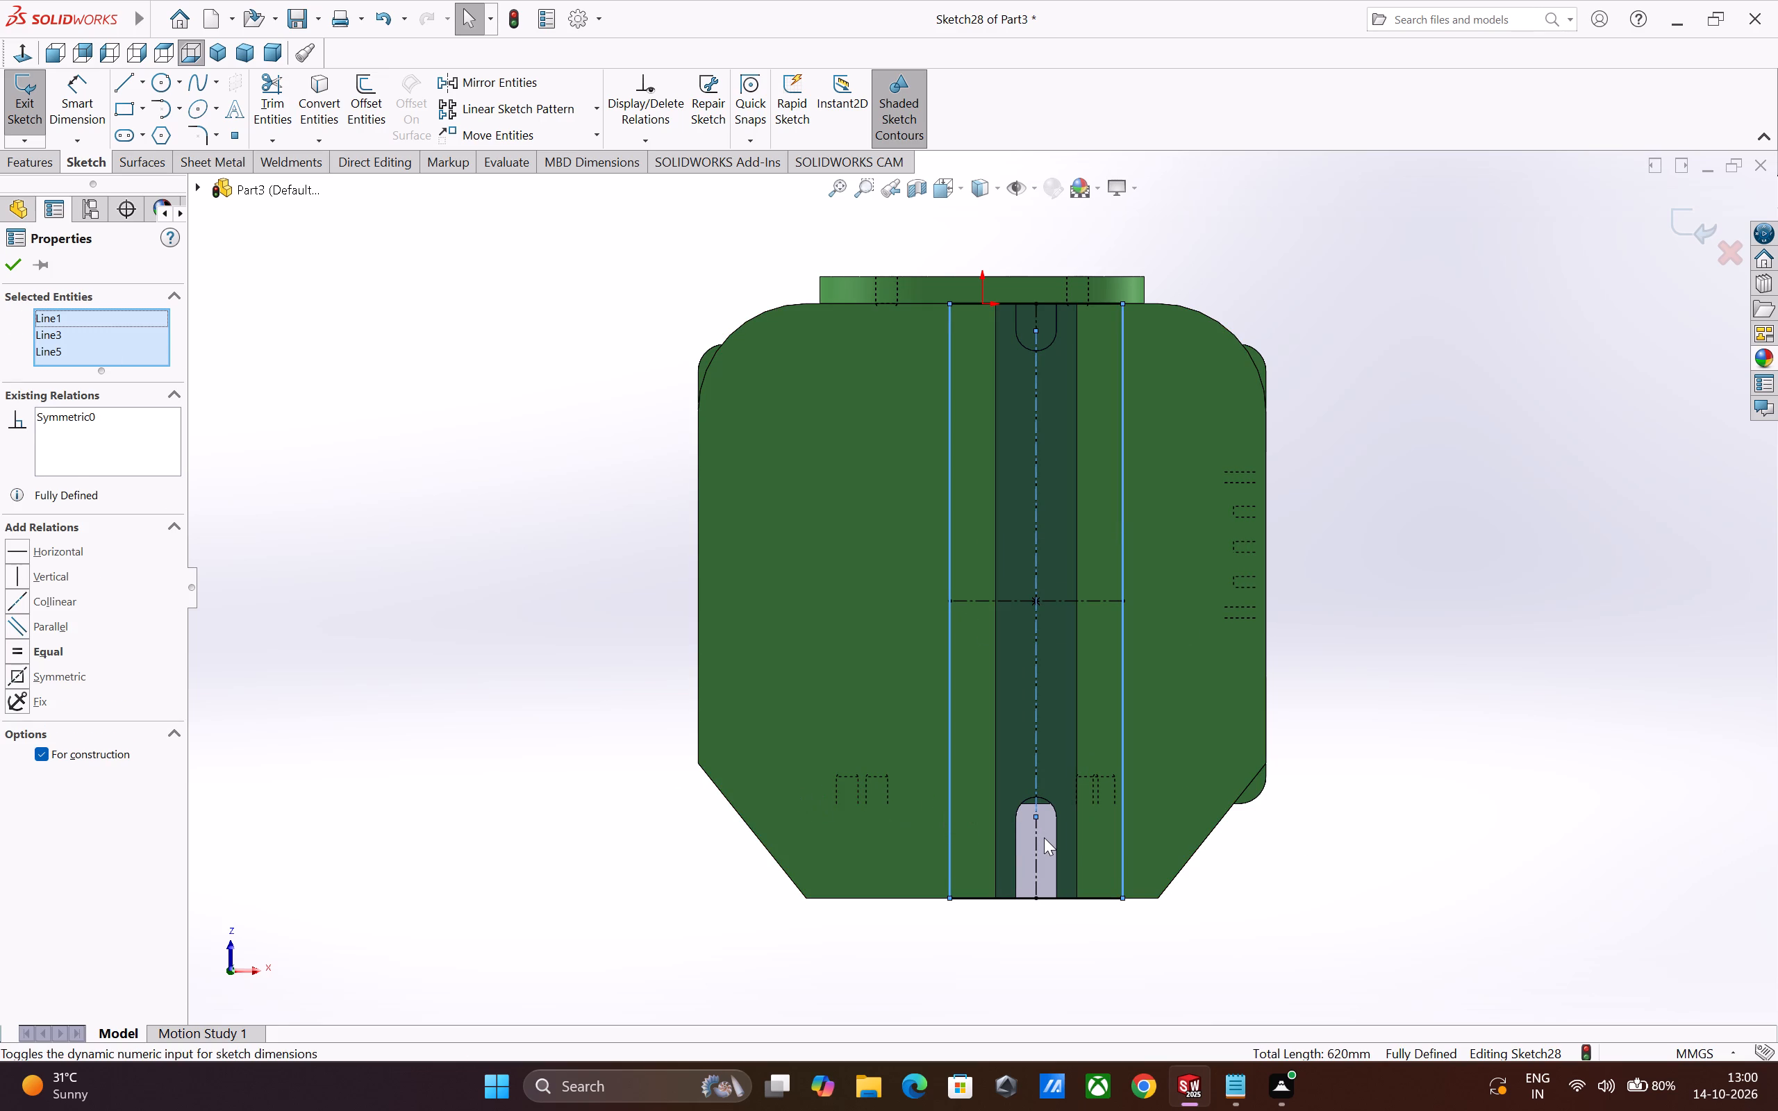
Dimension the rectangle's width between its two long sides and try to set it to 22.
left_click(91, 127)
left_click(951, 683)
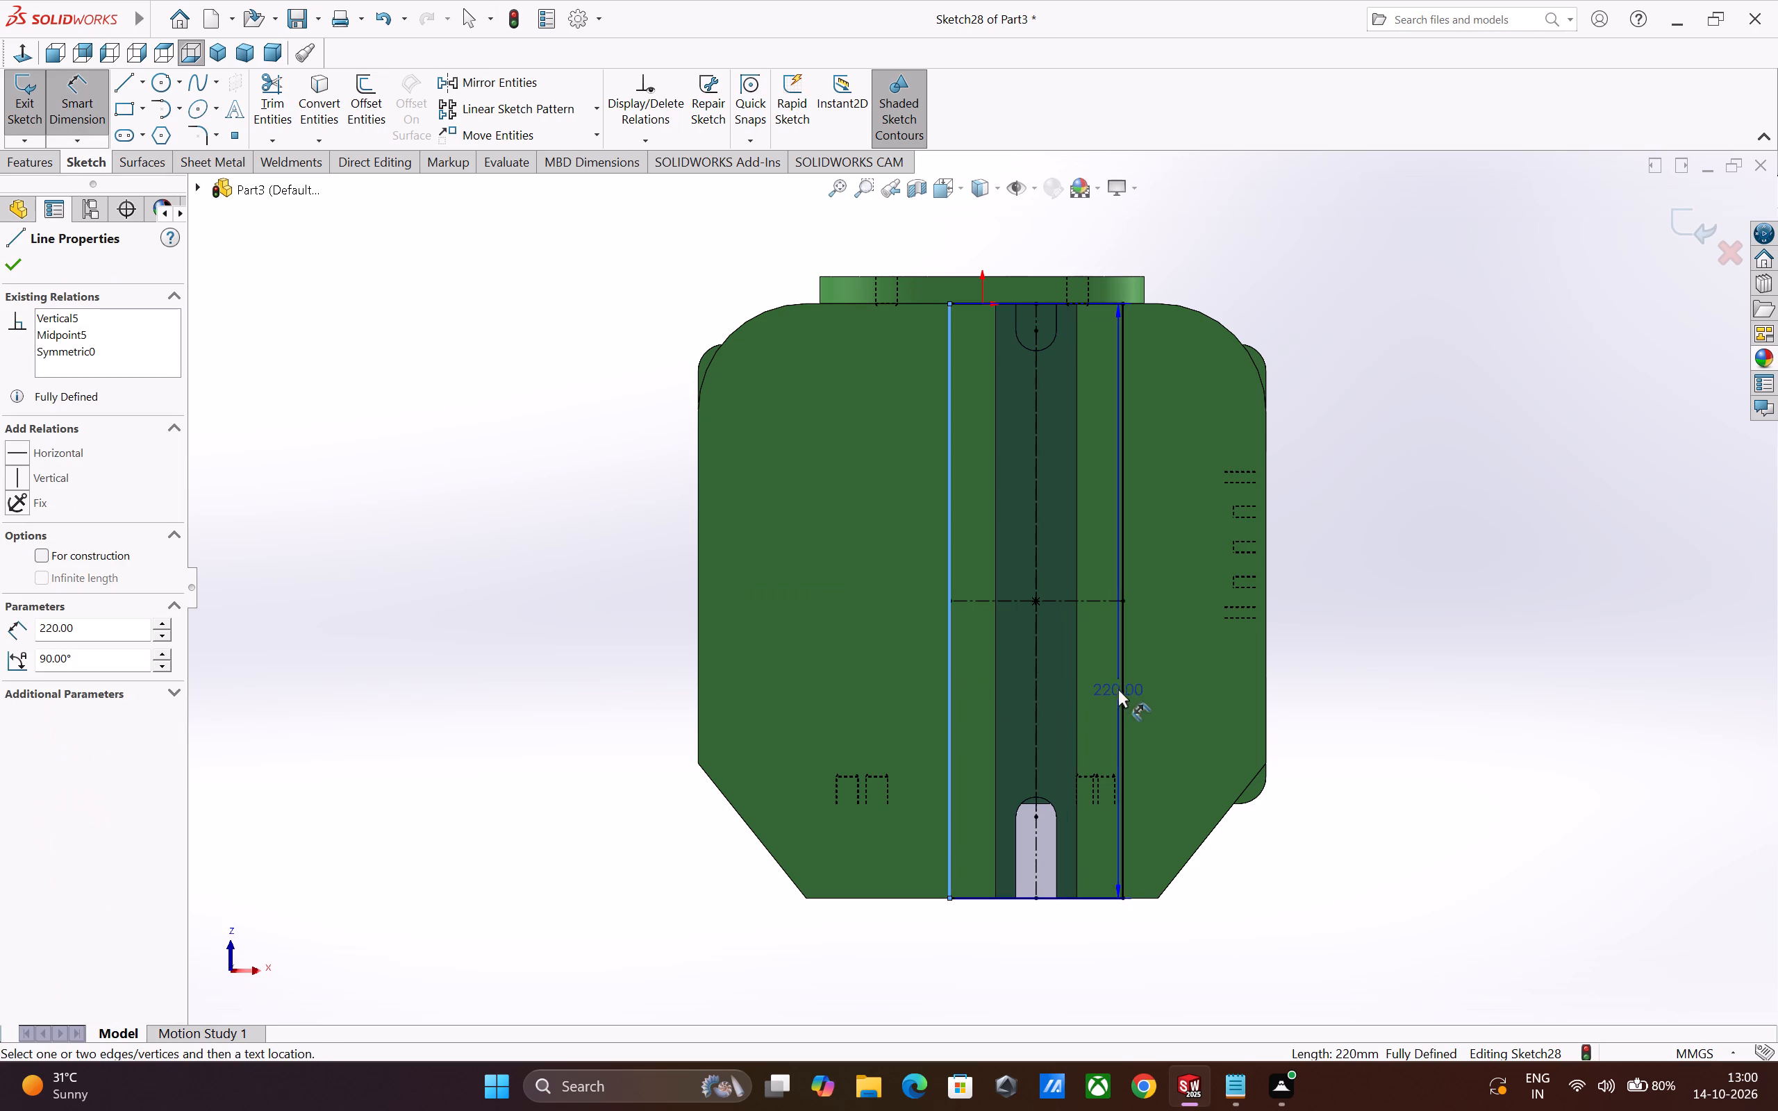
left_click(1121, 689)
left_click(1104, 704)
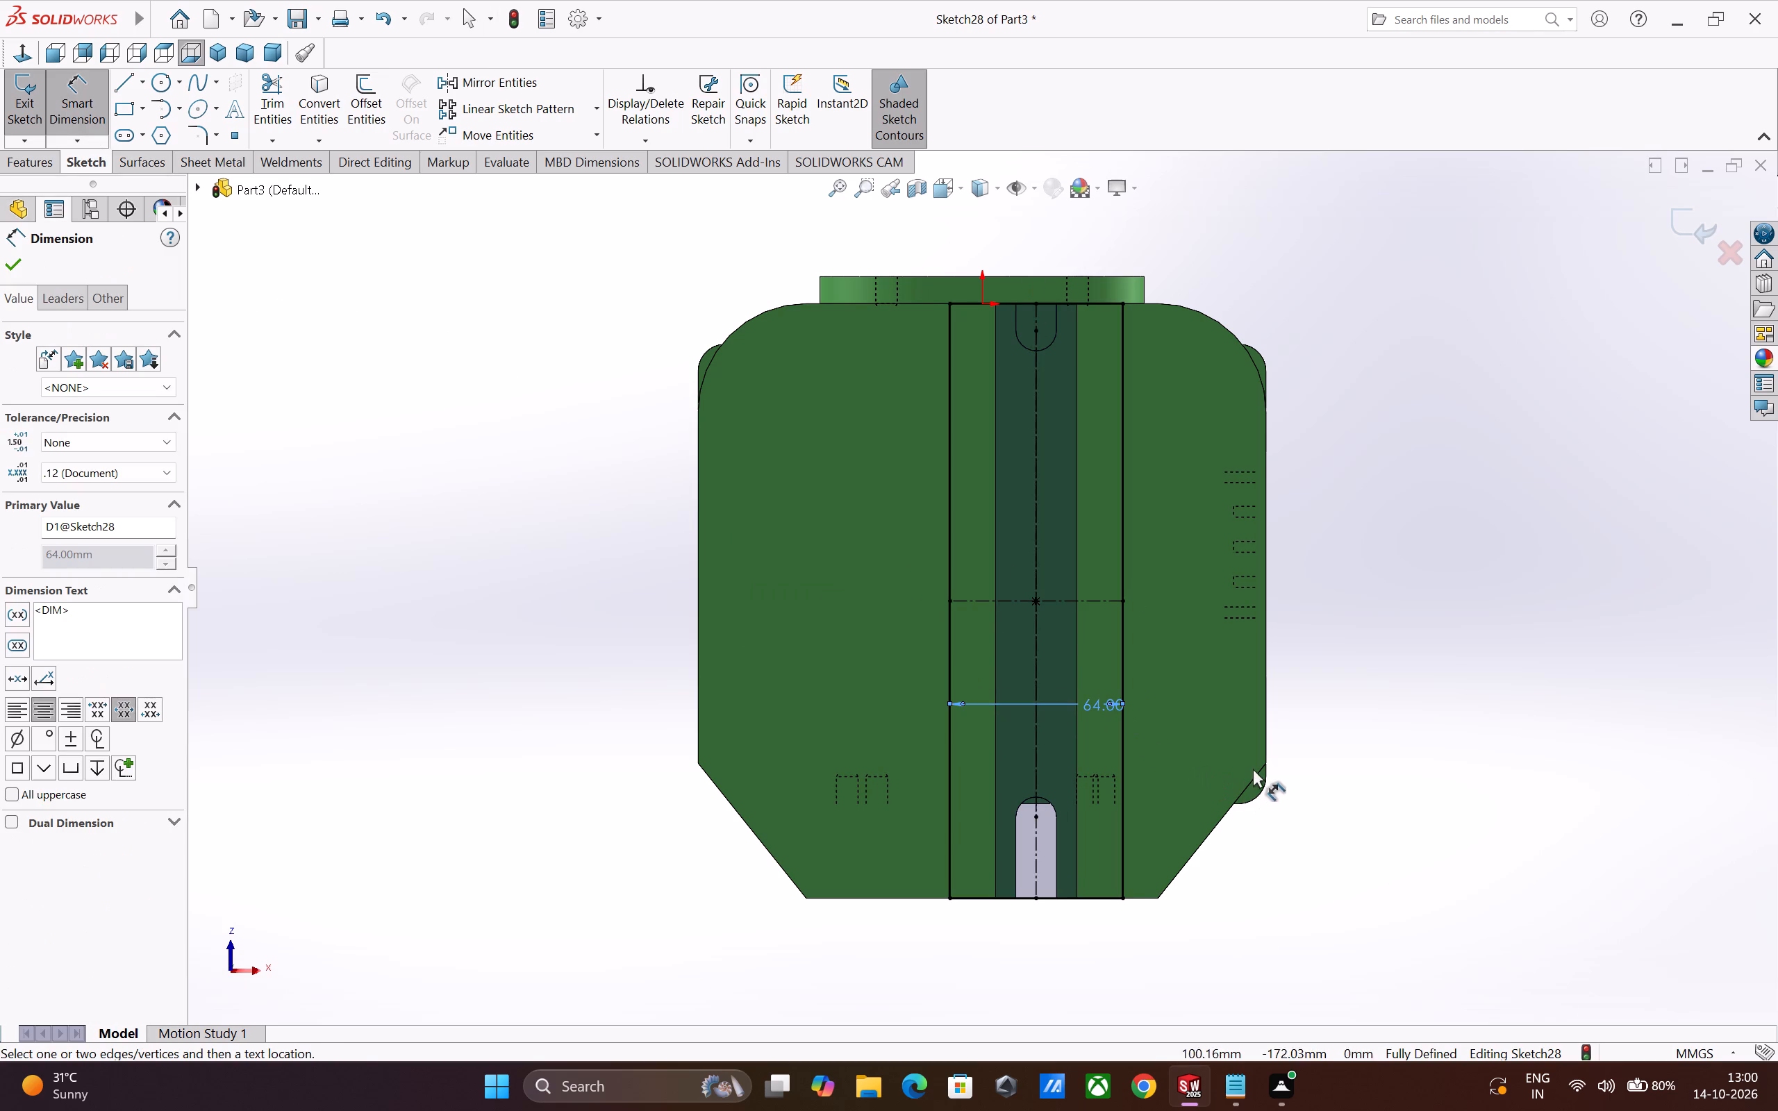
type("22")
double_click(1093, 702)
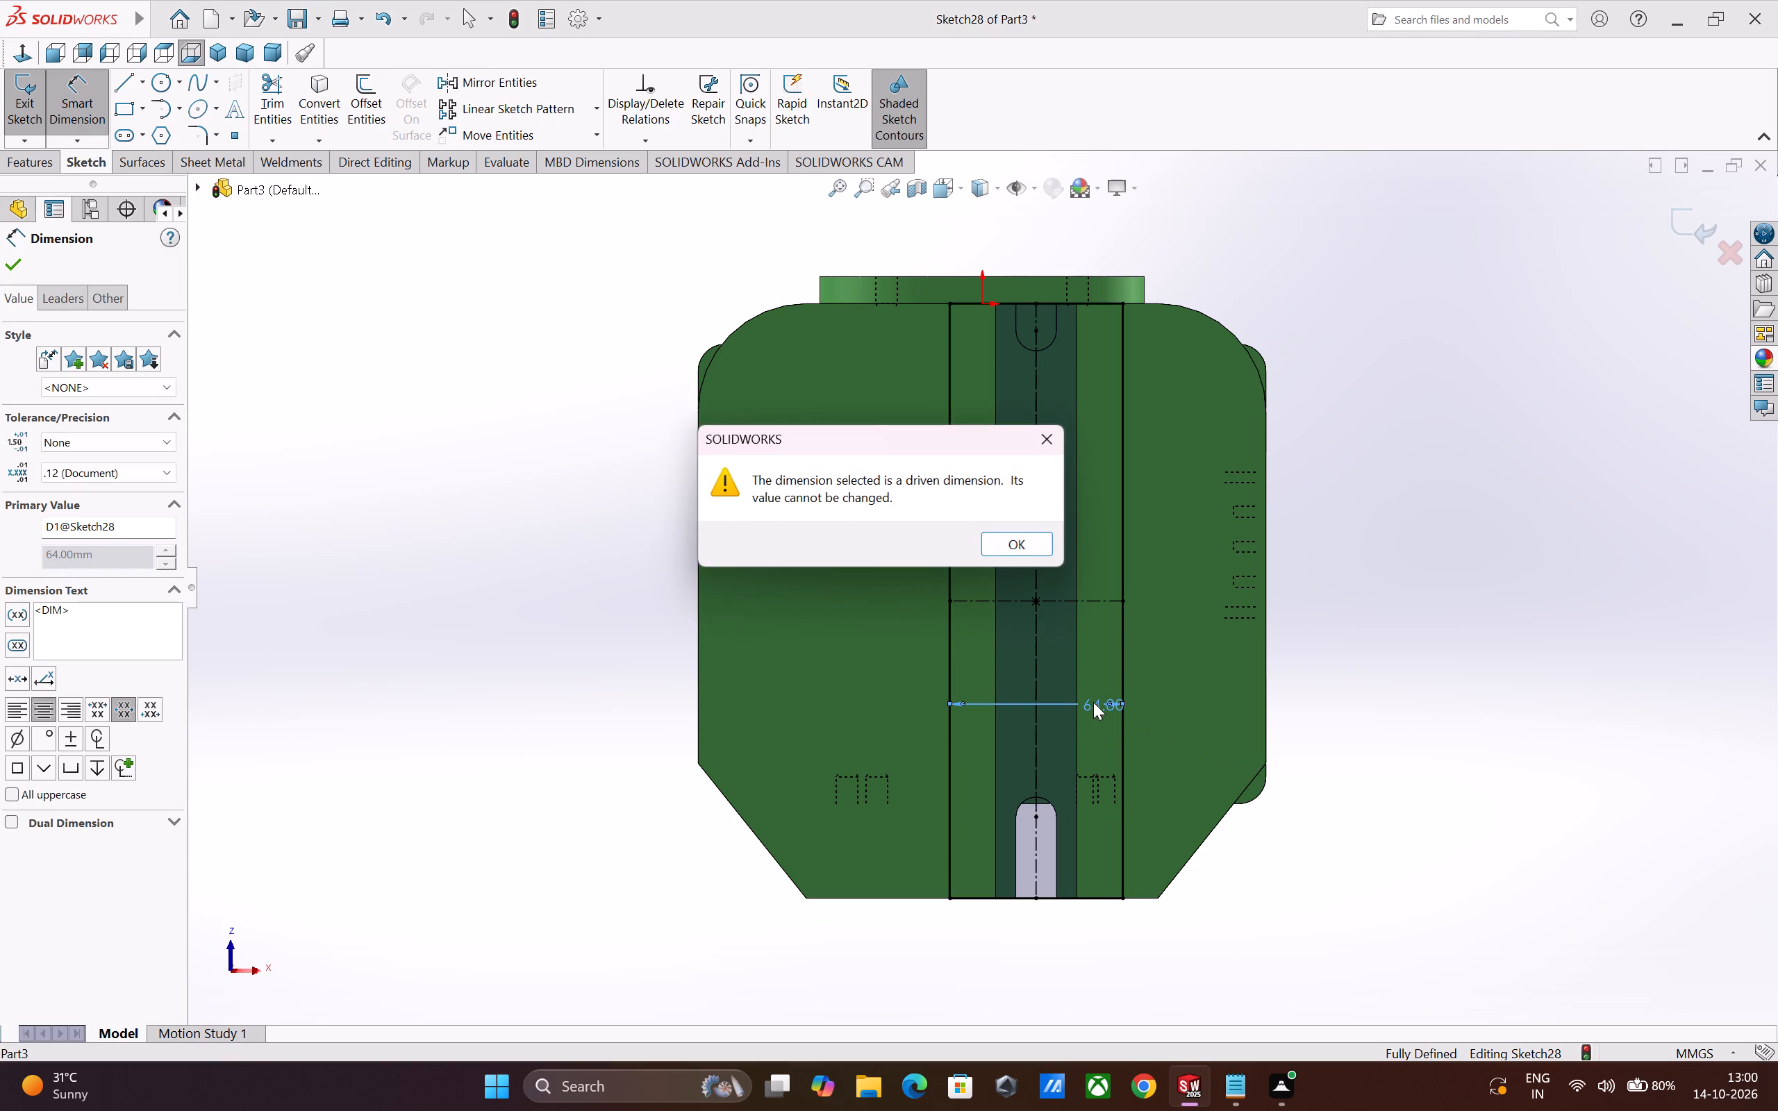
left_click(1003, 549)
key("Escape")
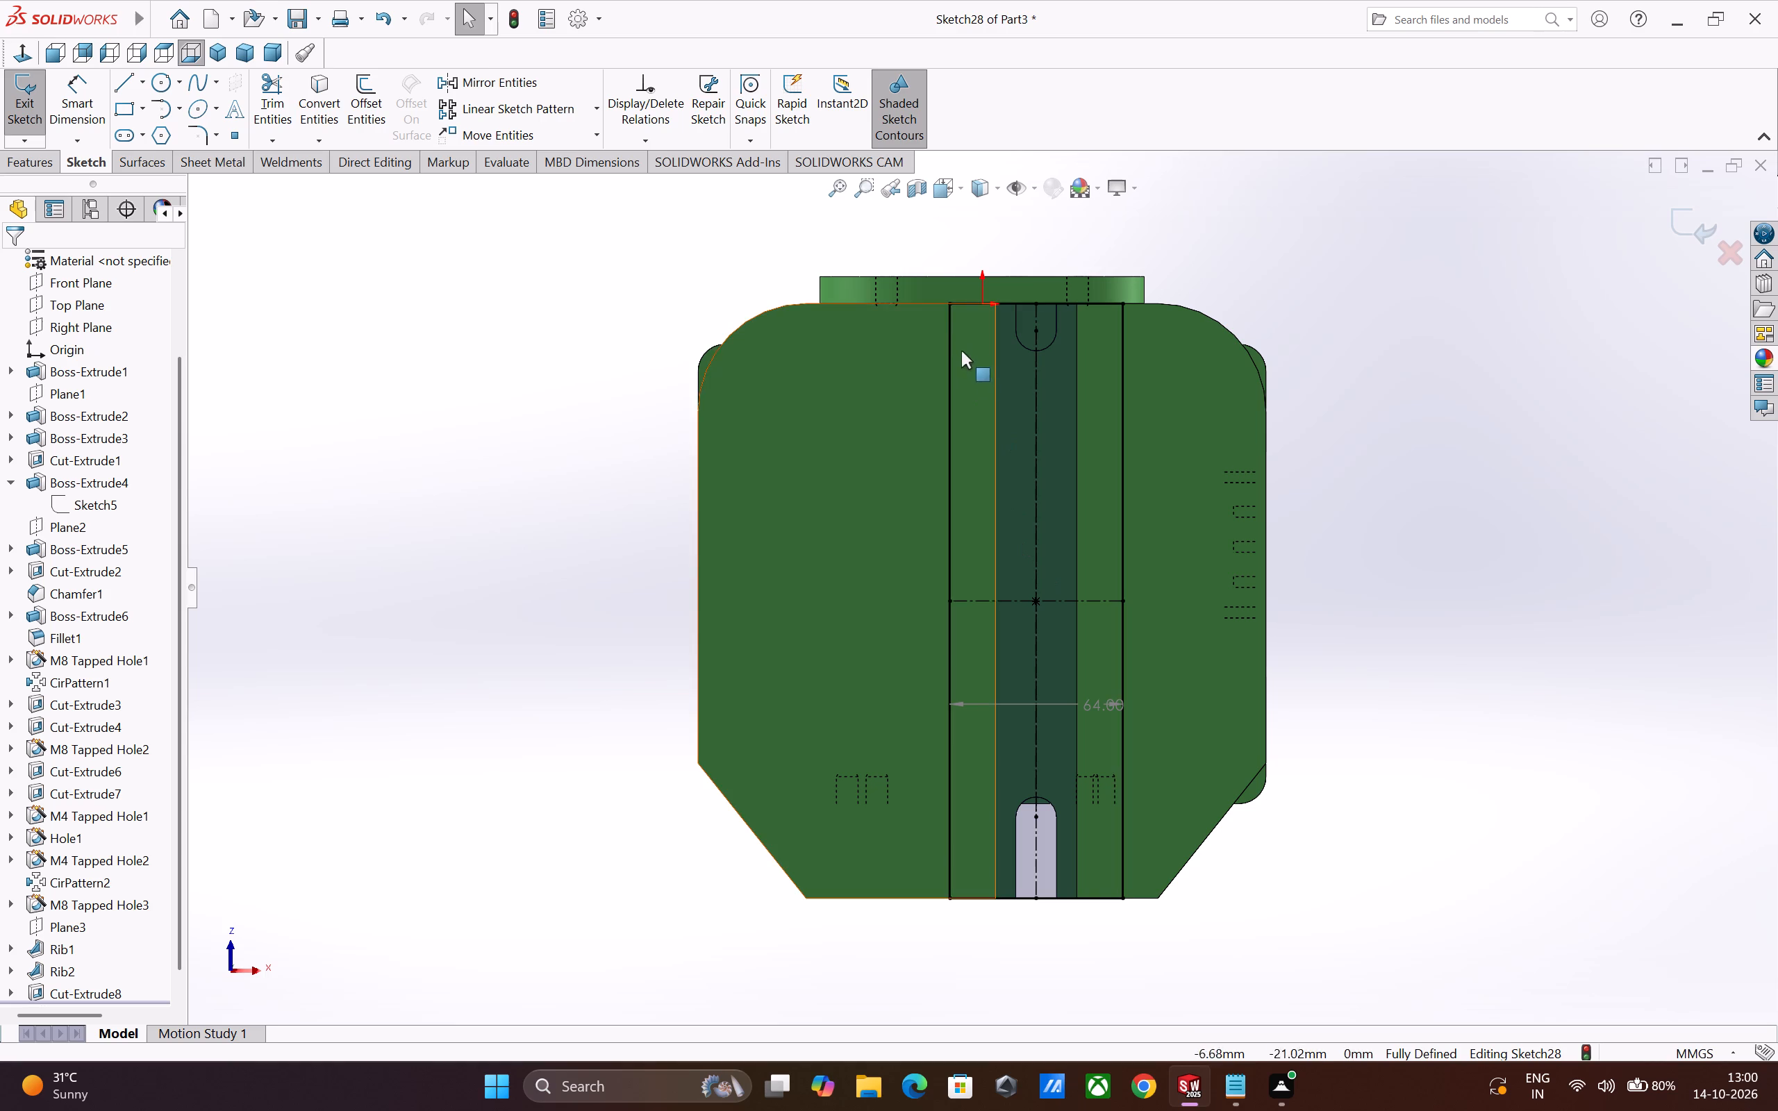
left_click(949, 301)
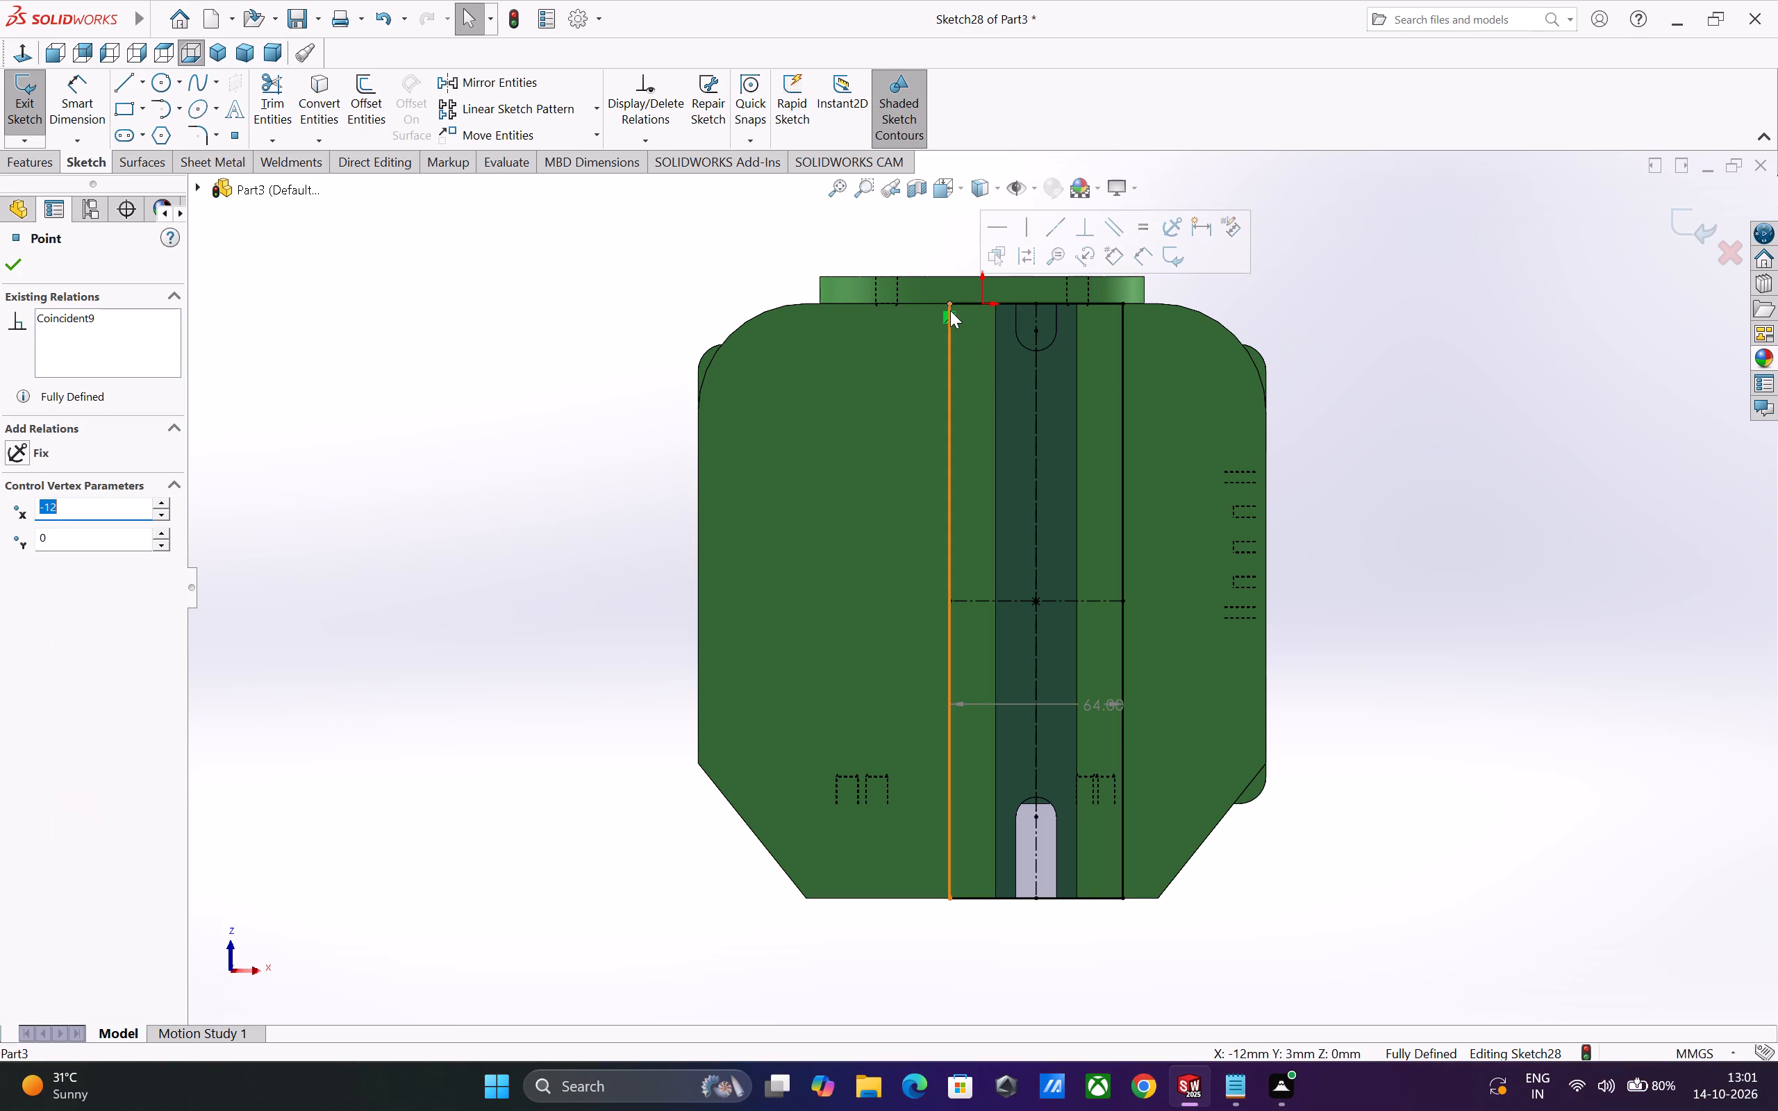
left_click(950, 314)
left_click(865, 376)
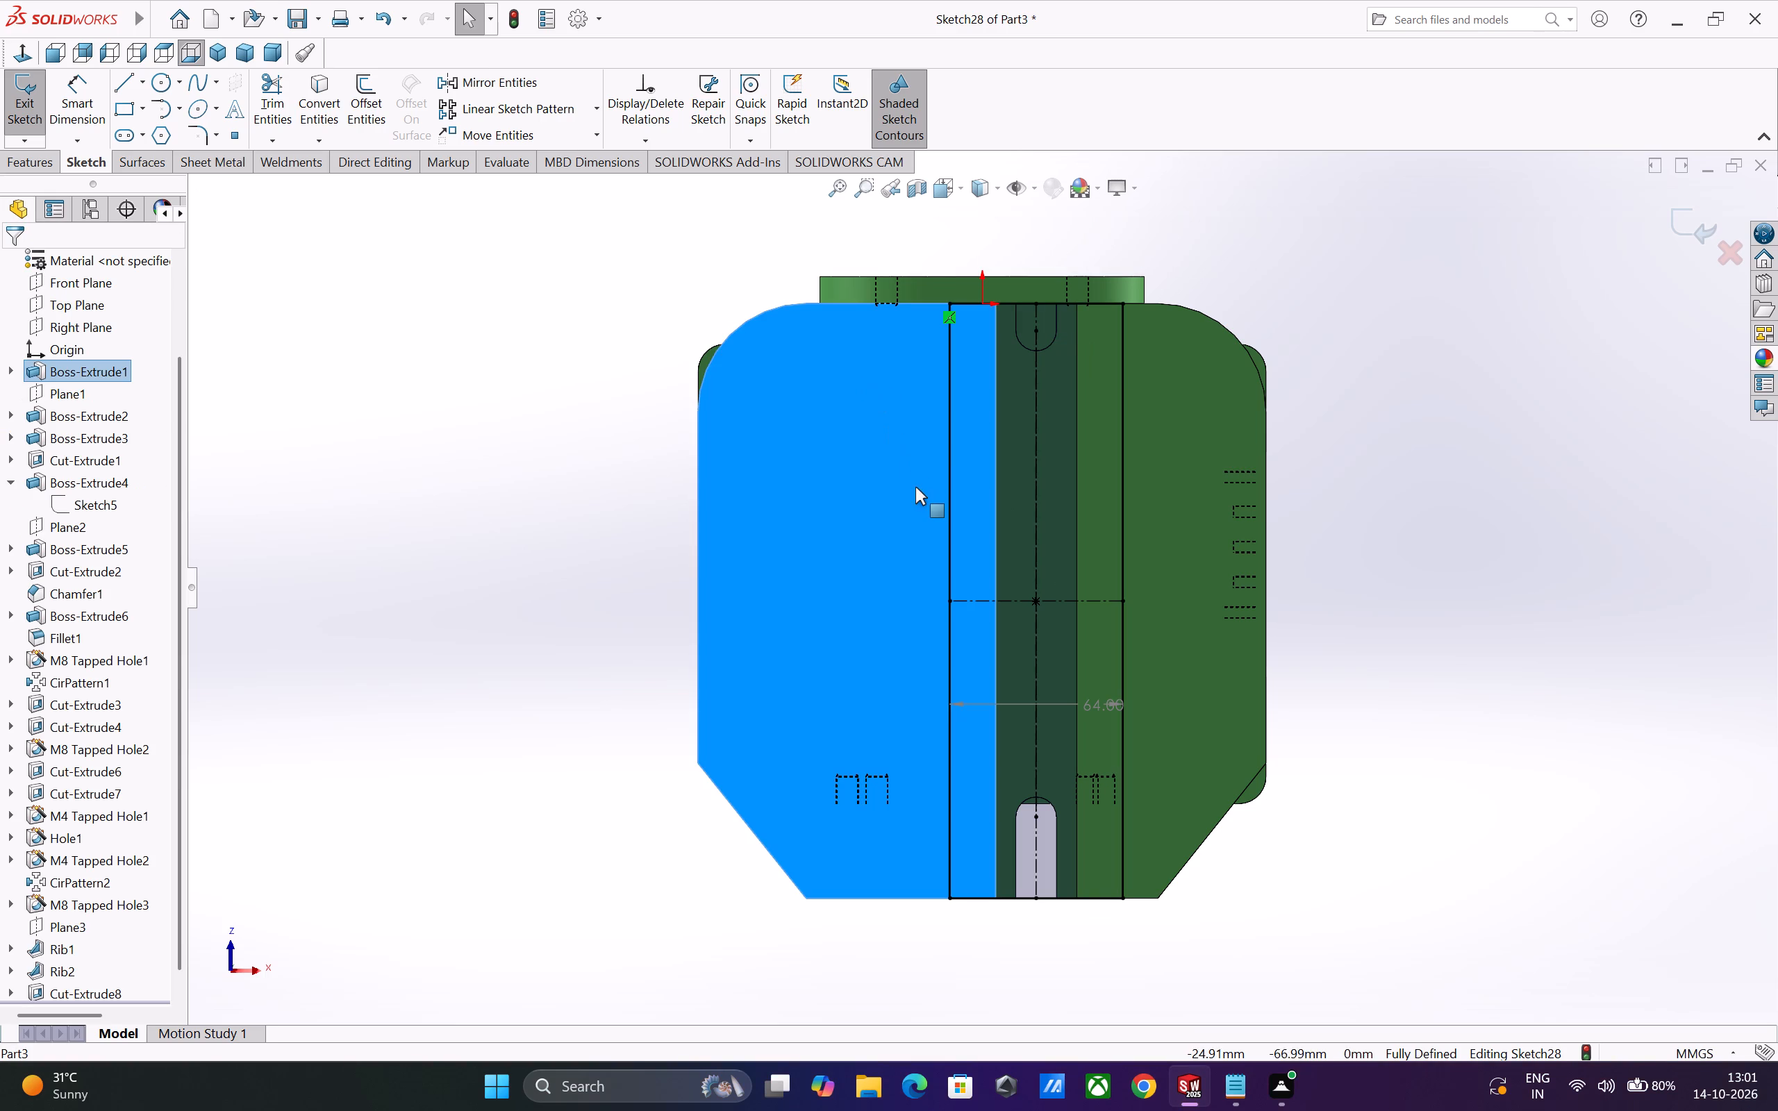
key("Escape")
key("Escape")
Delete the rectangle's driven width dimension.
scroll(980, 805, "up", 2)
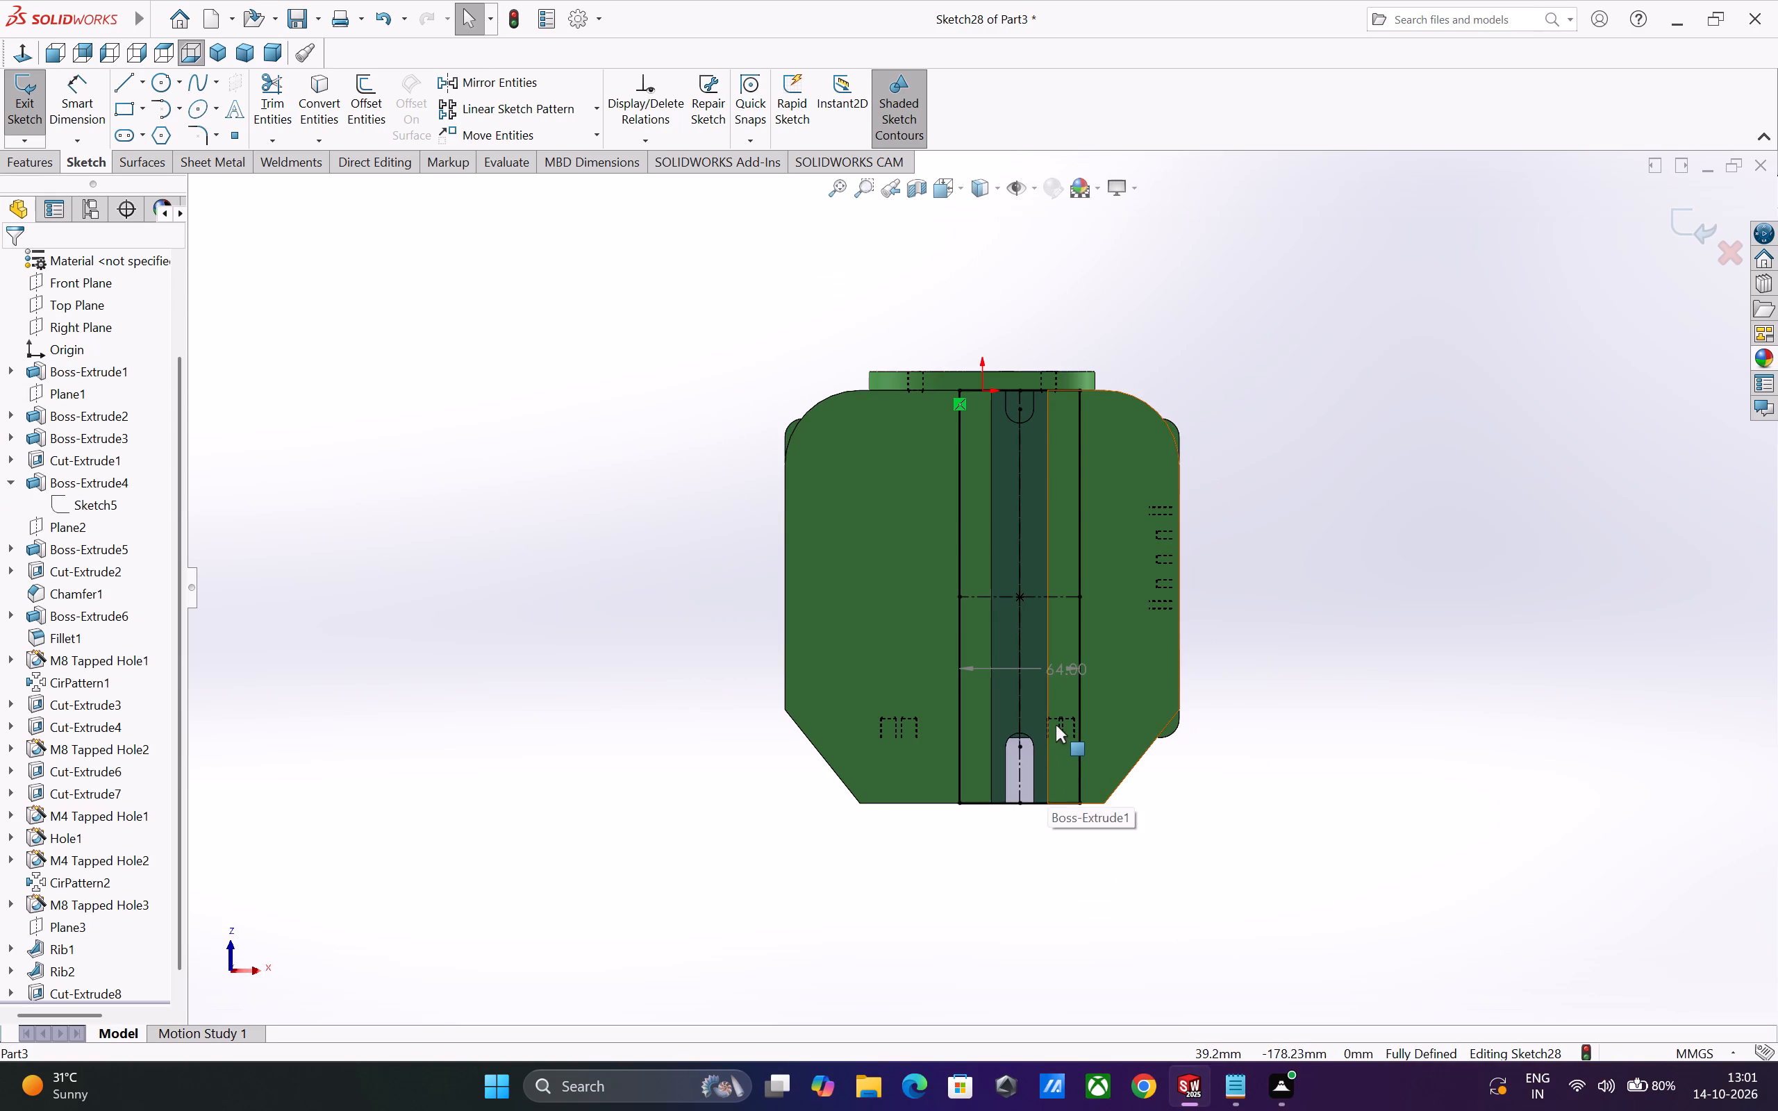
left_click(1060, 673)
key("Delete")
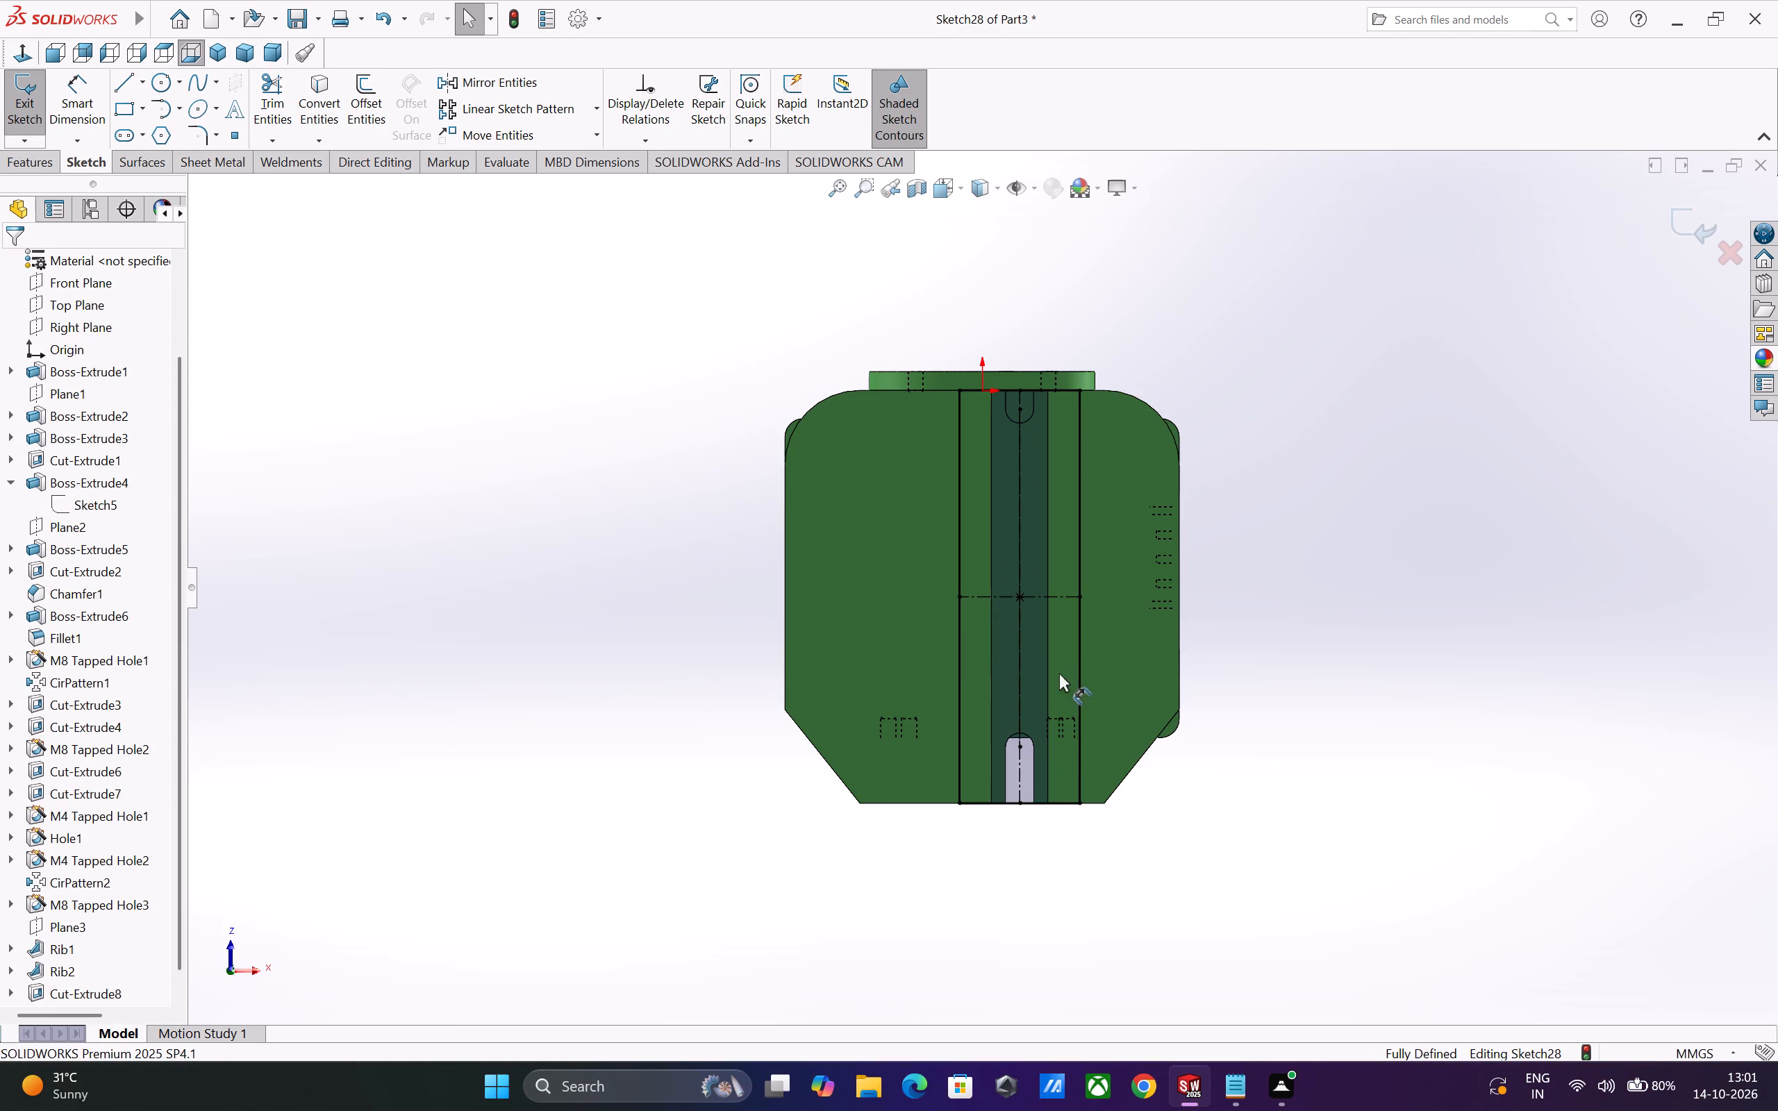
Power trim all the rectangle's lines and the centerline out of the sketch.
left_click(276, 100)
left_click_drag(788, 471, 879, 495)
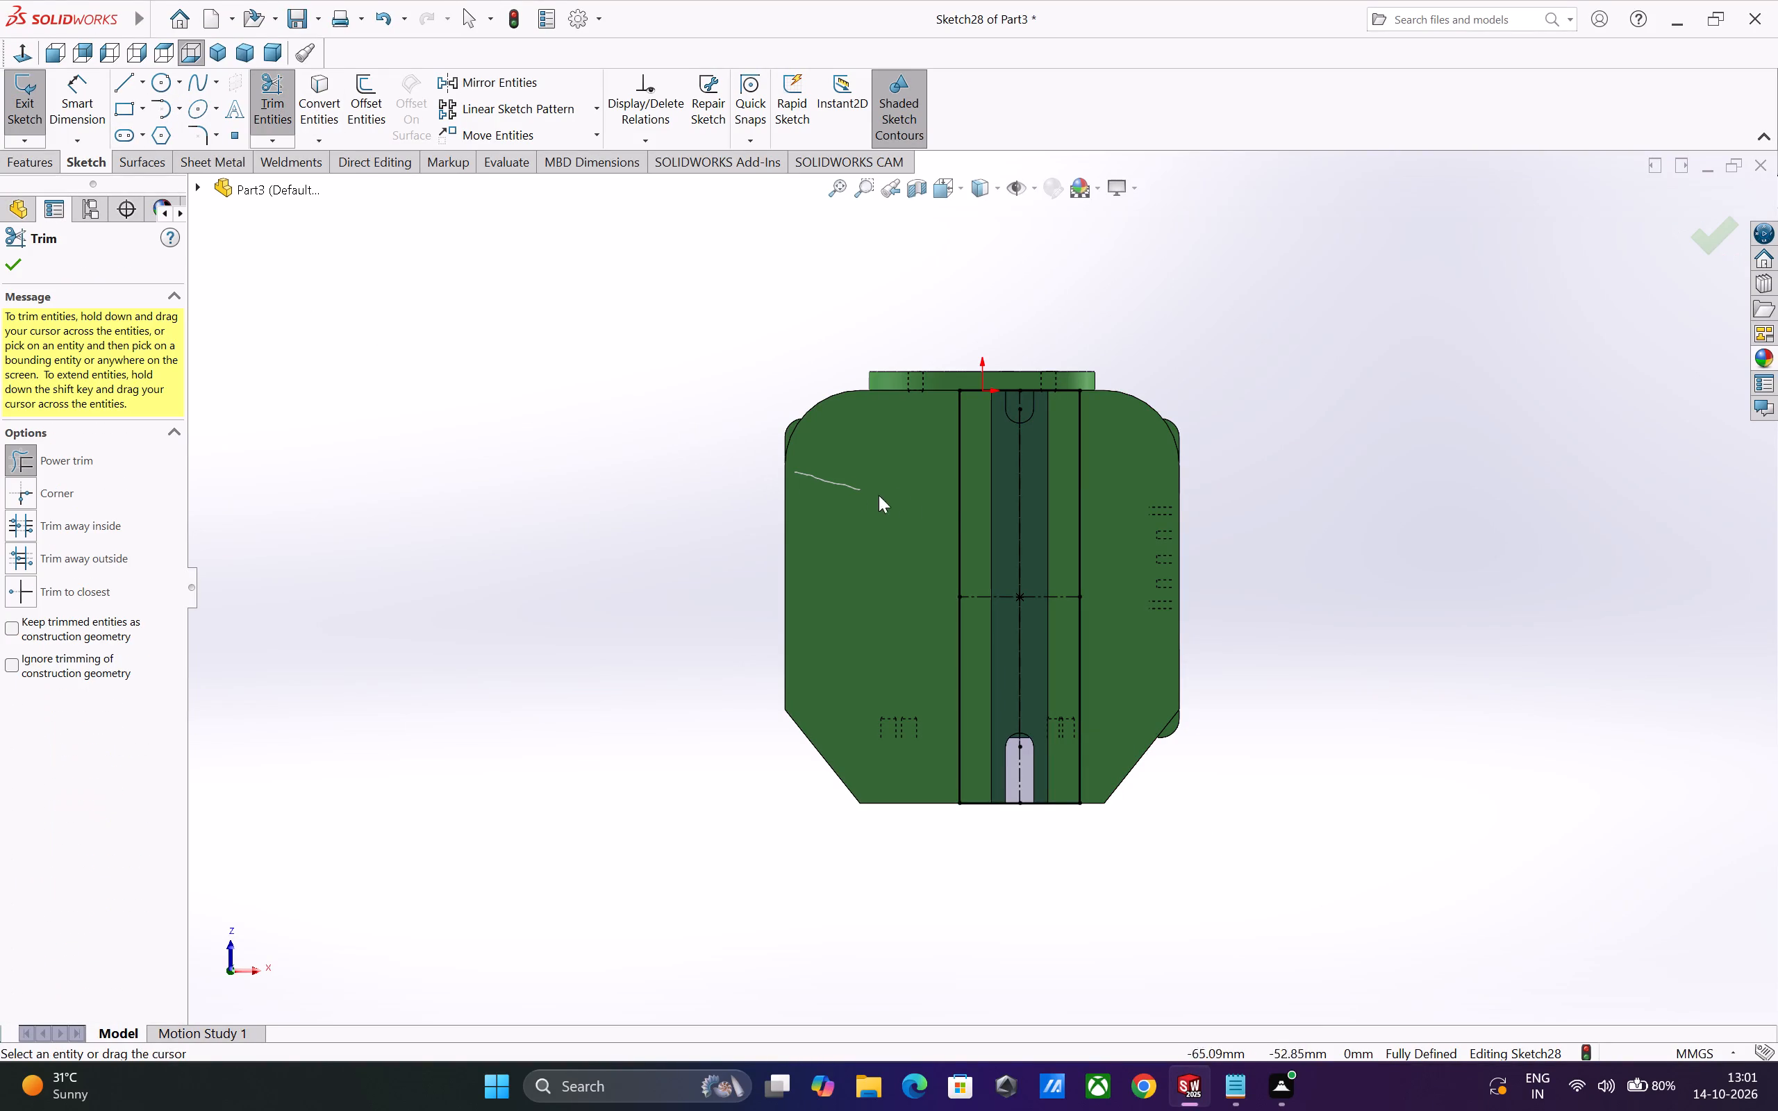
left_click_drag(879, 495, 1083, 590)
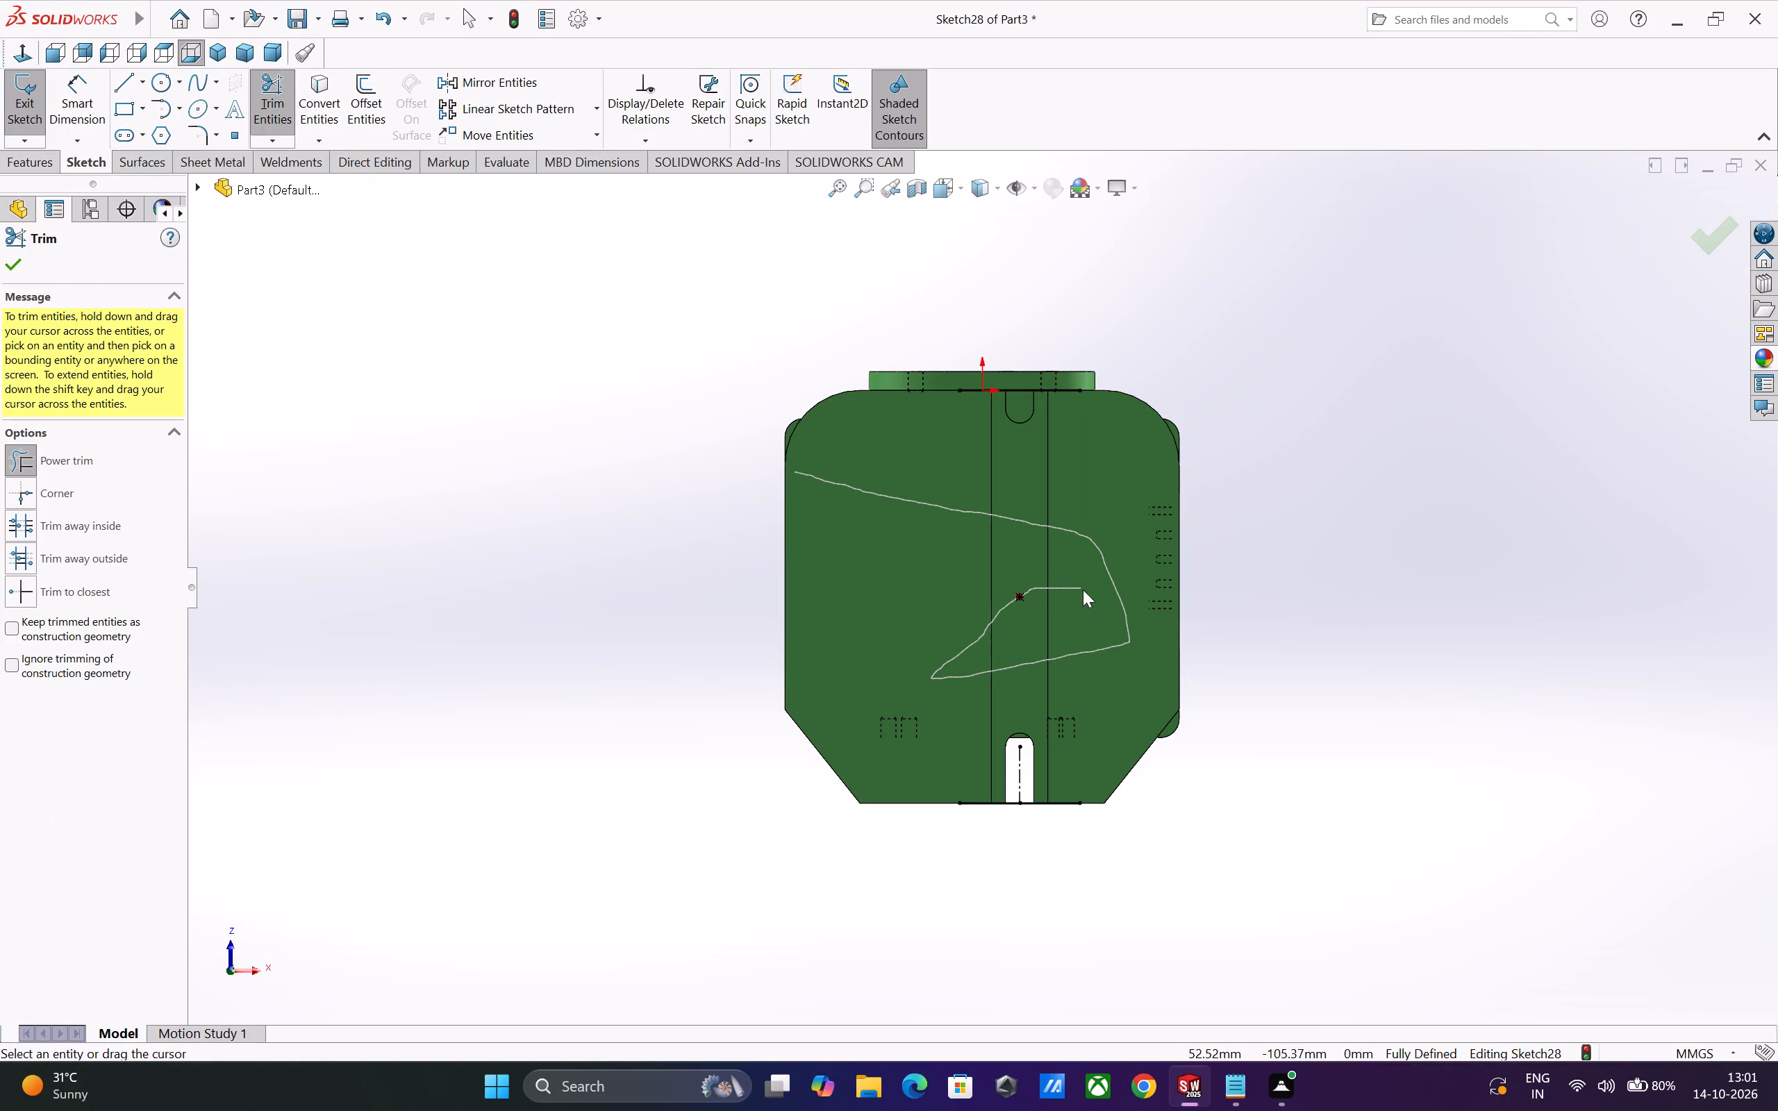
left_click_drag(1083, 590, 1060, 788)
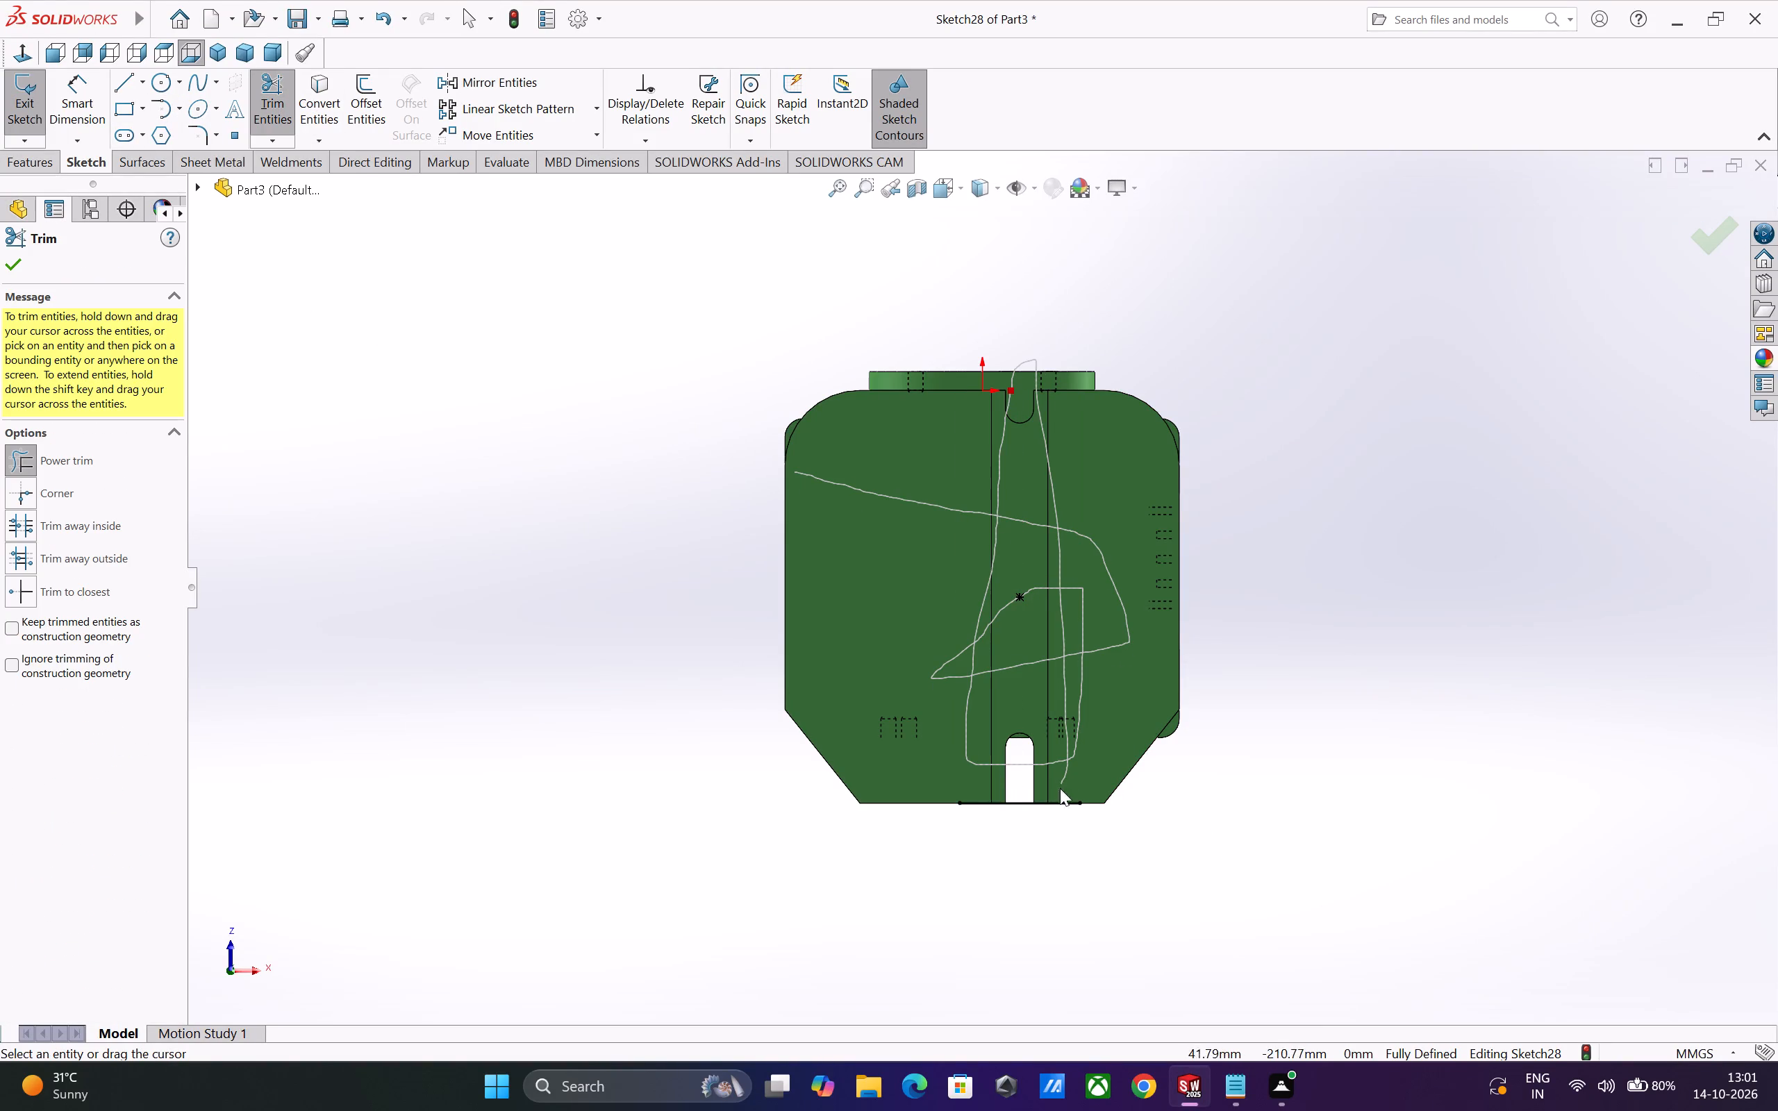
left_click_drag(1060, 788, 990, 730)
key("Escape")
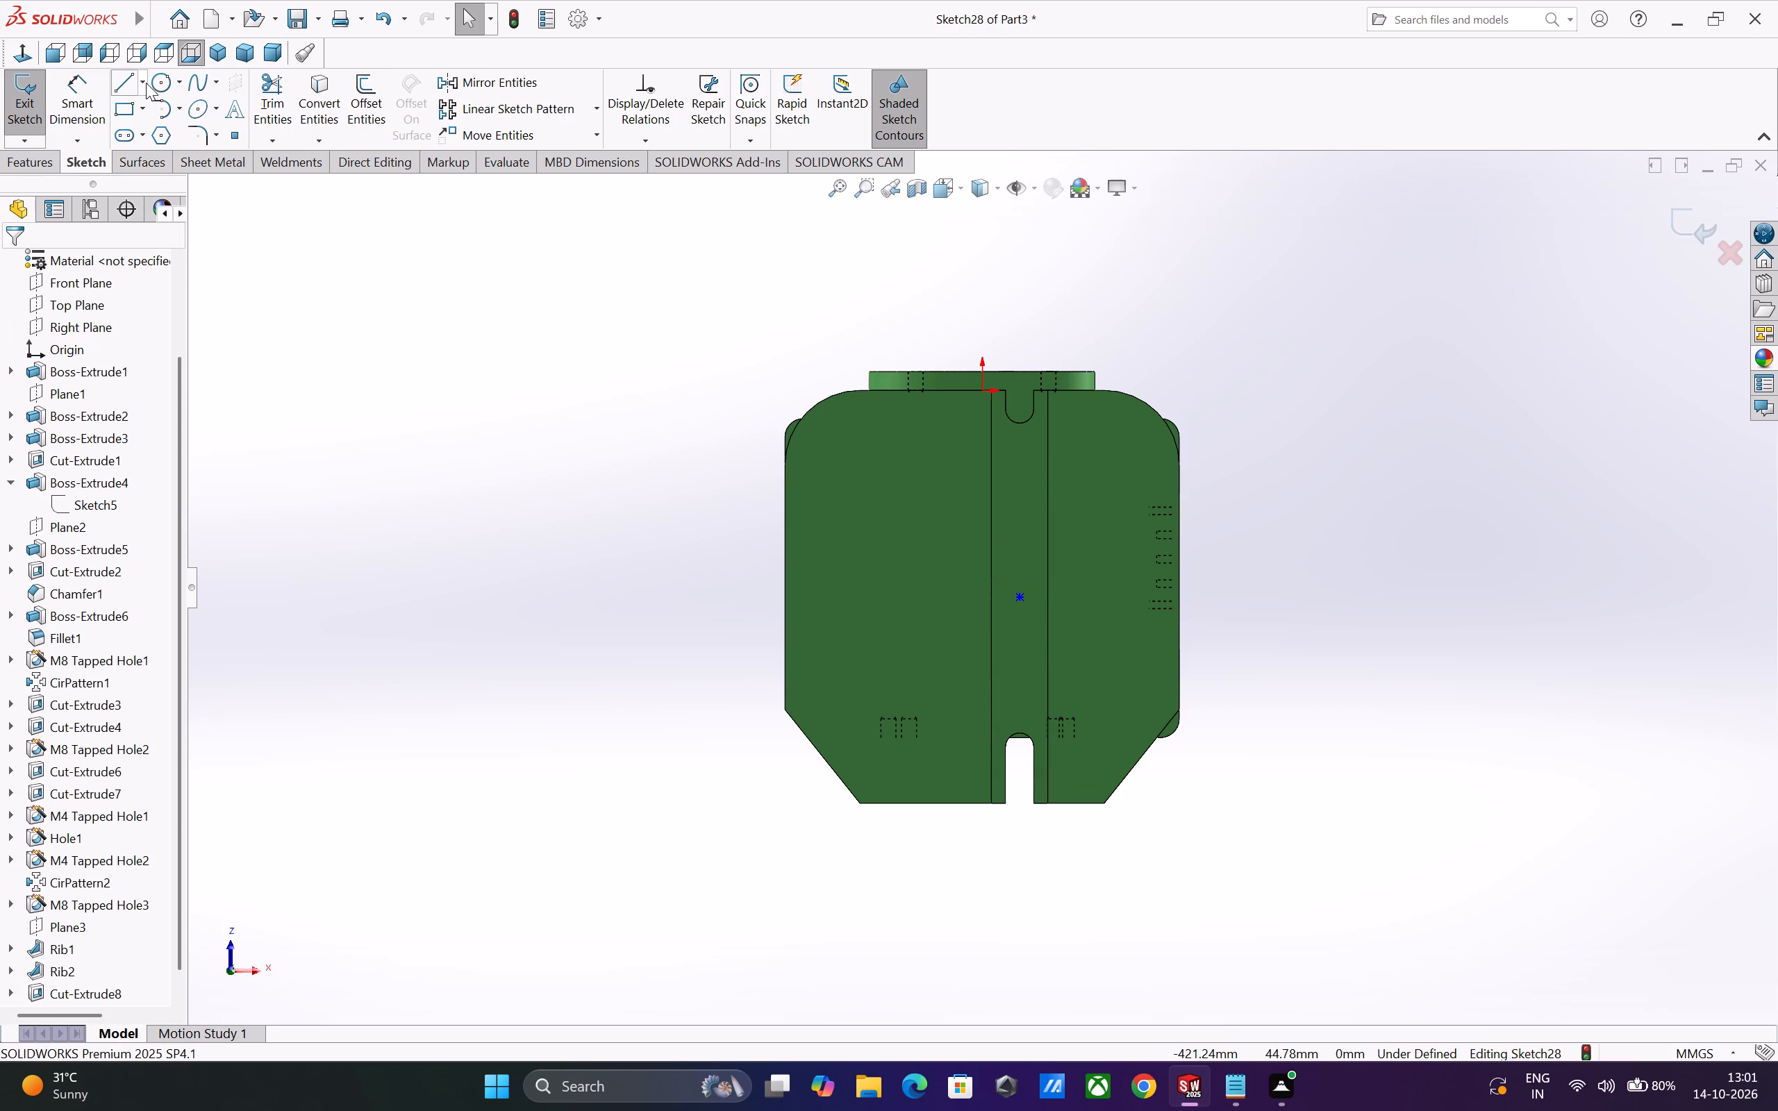
Sketch a new vertical centerline between the arc centers of the two slots.
left_click(143, 85)
left_click_drag(146, 132, 156, 141)
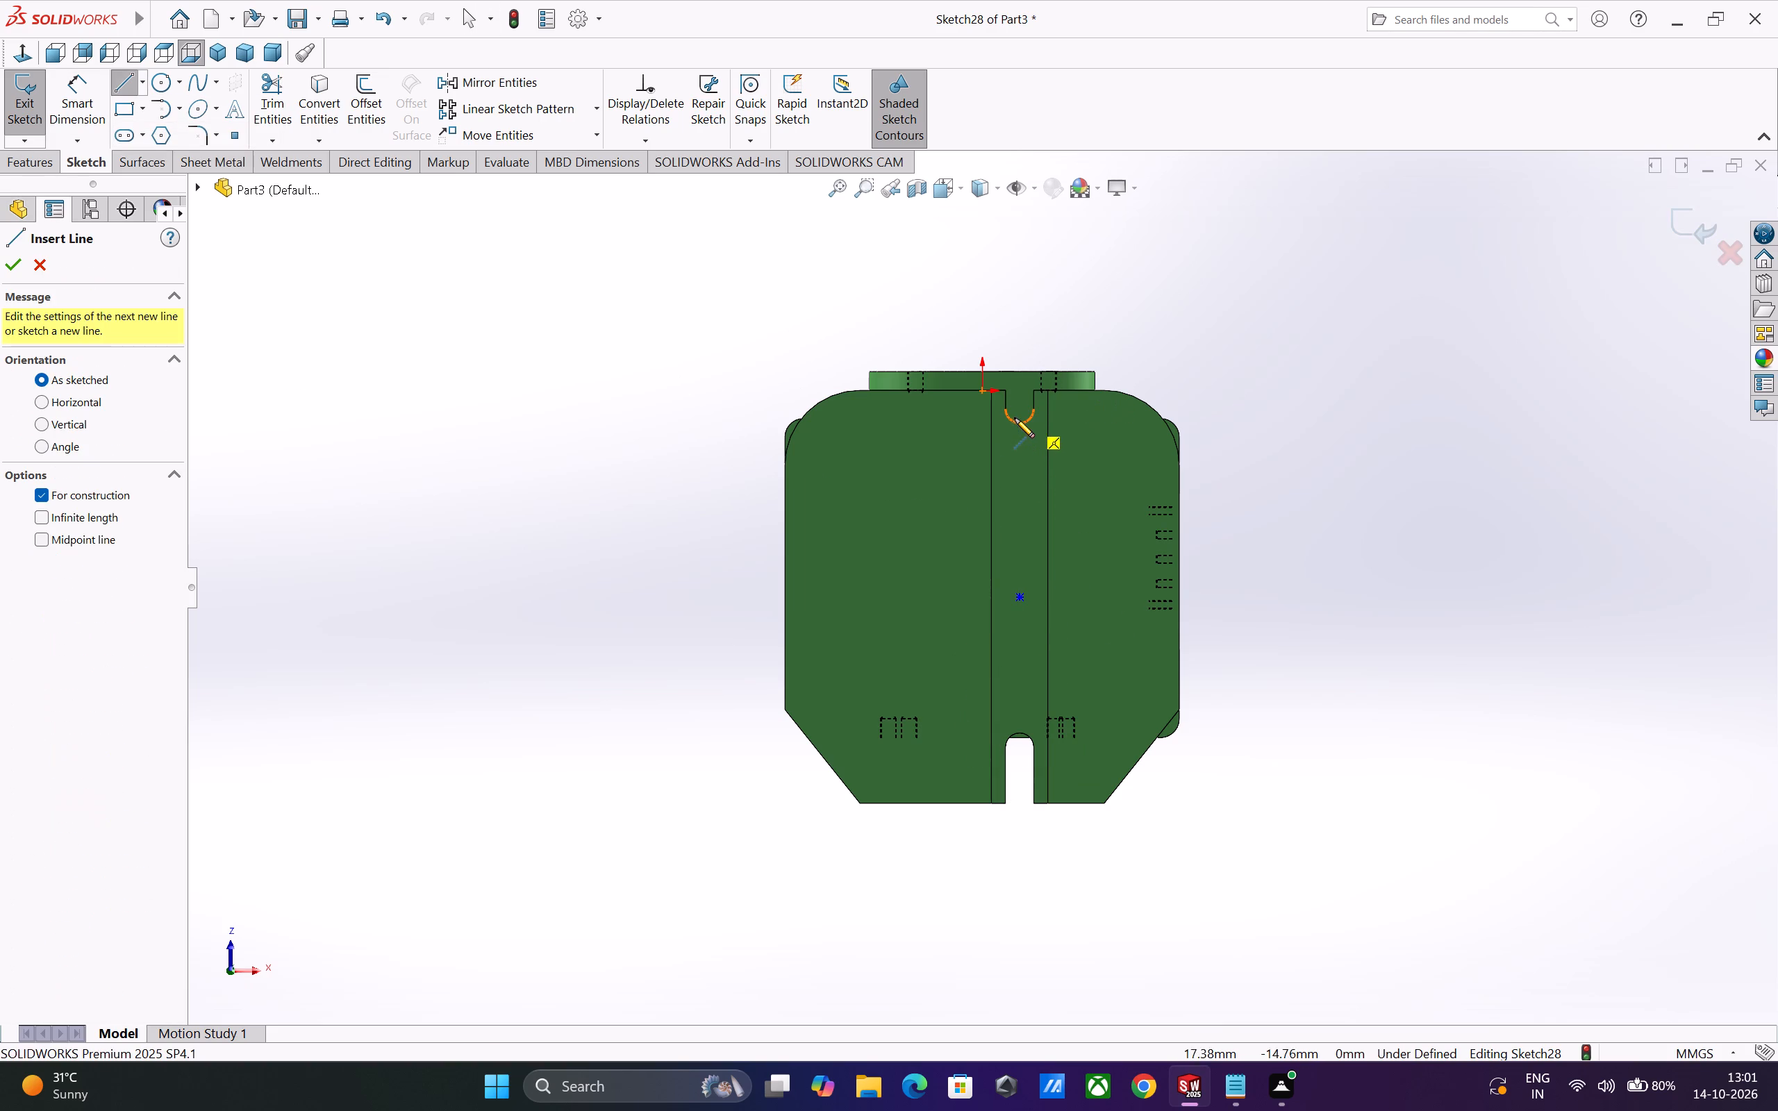
left_click(1021, 408)
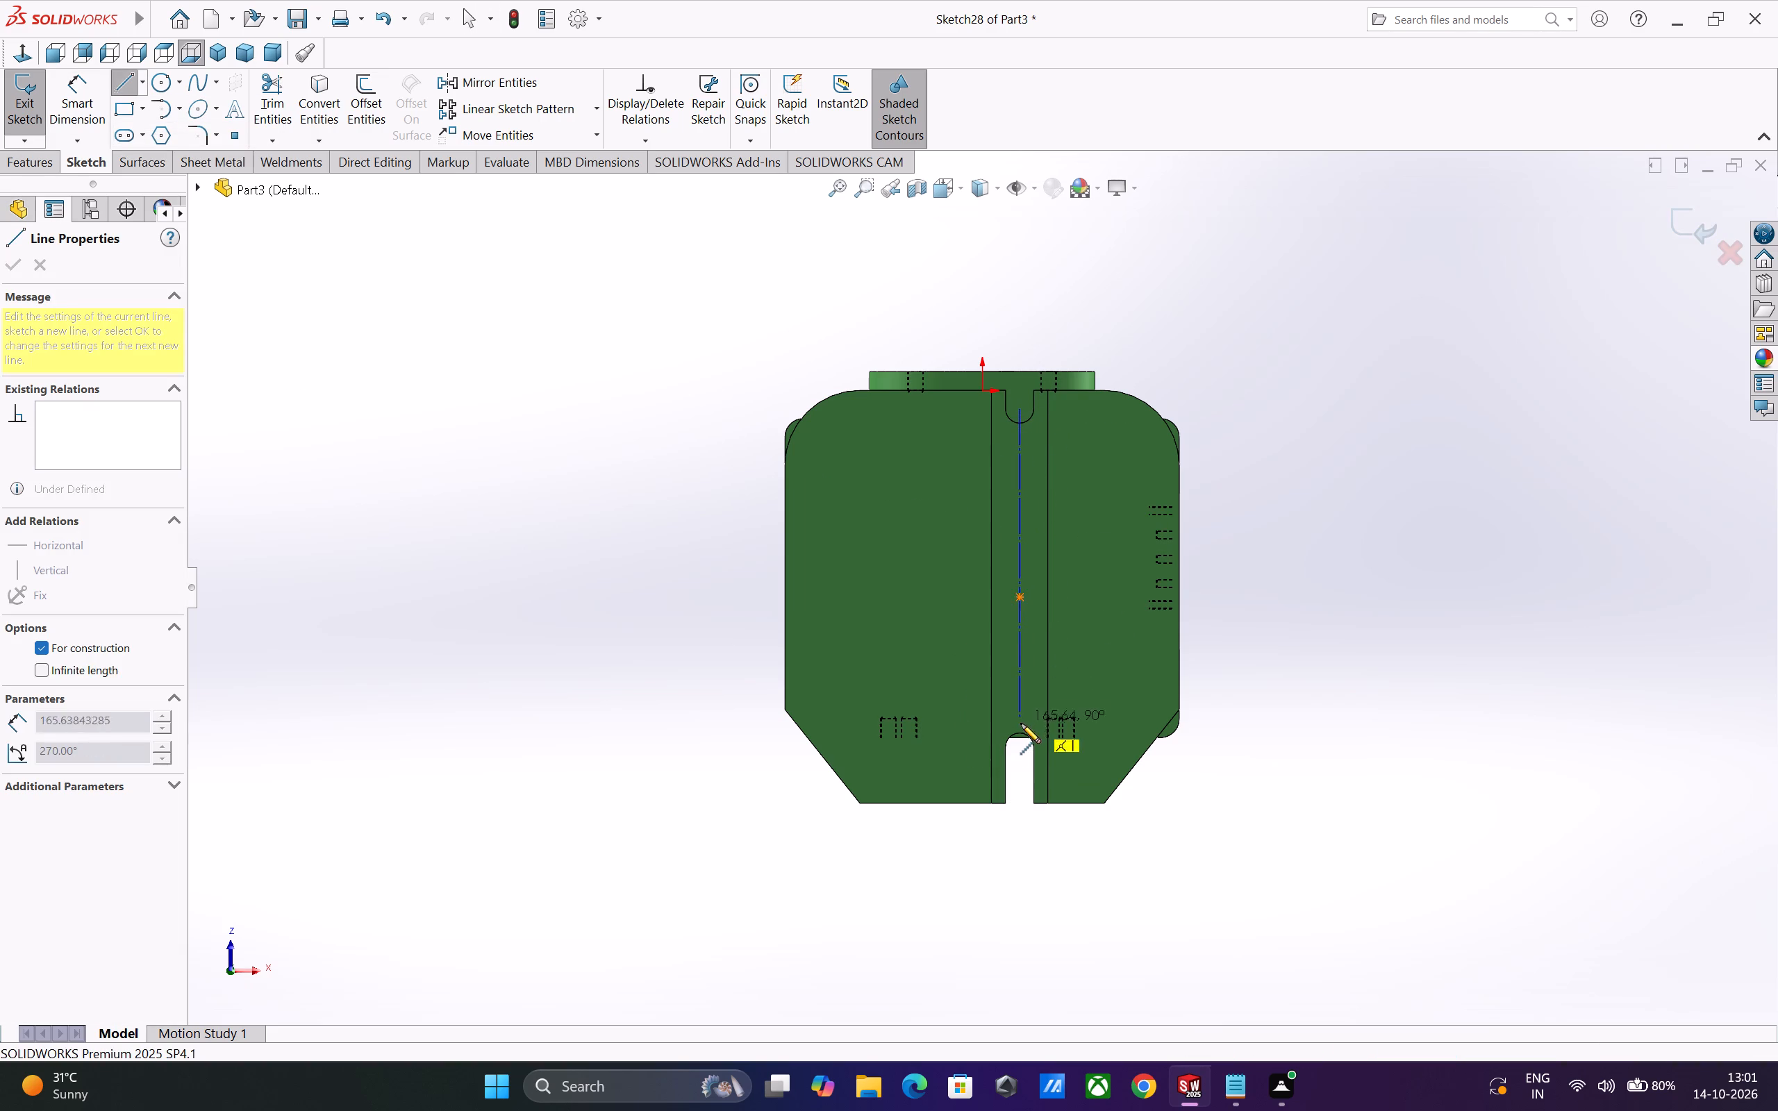
left_click(1018, 749)
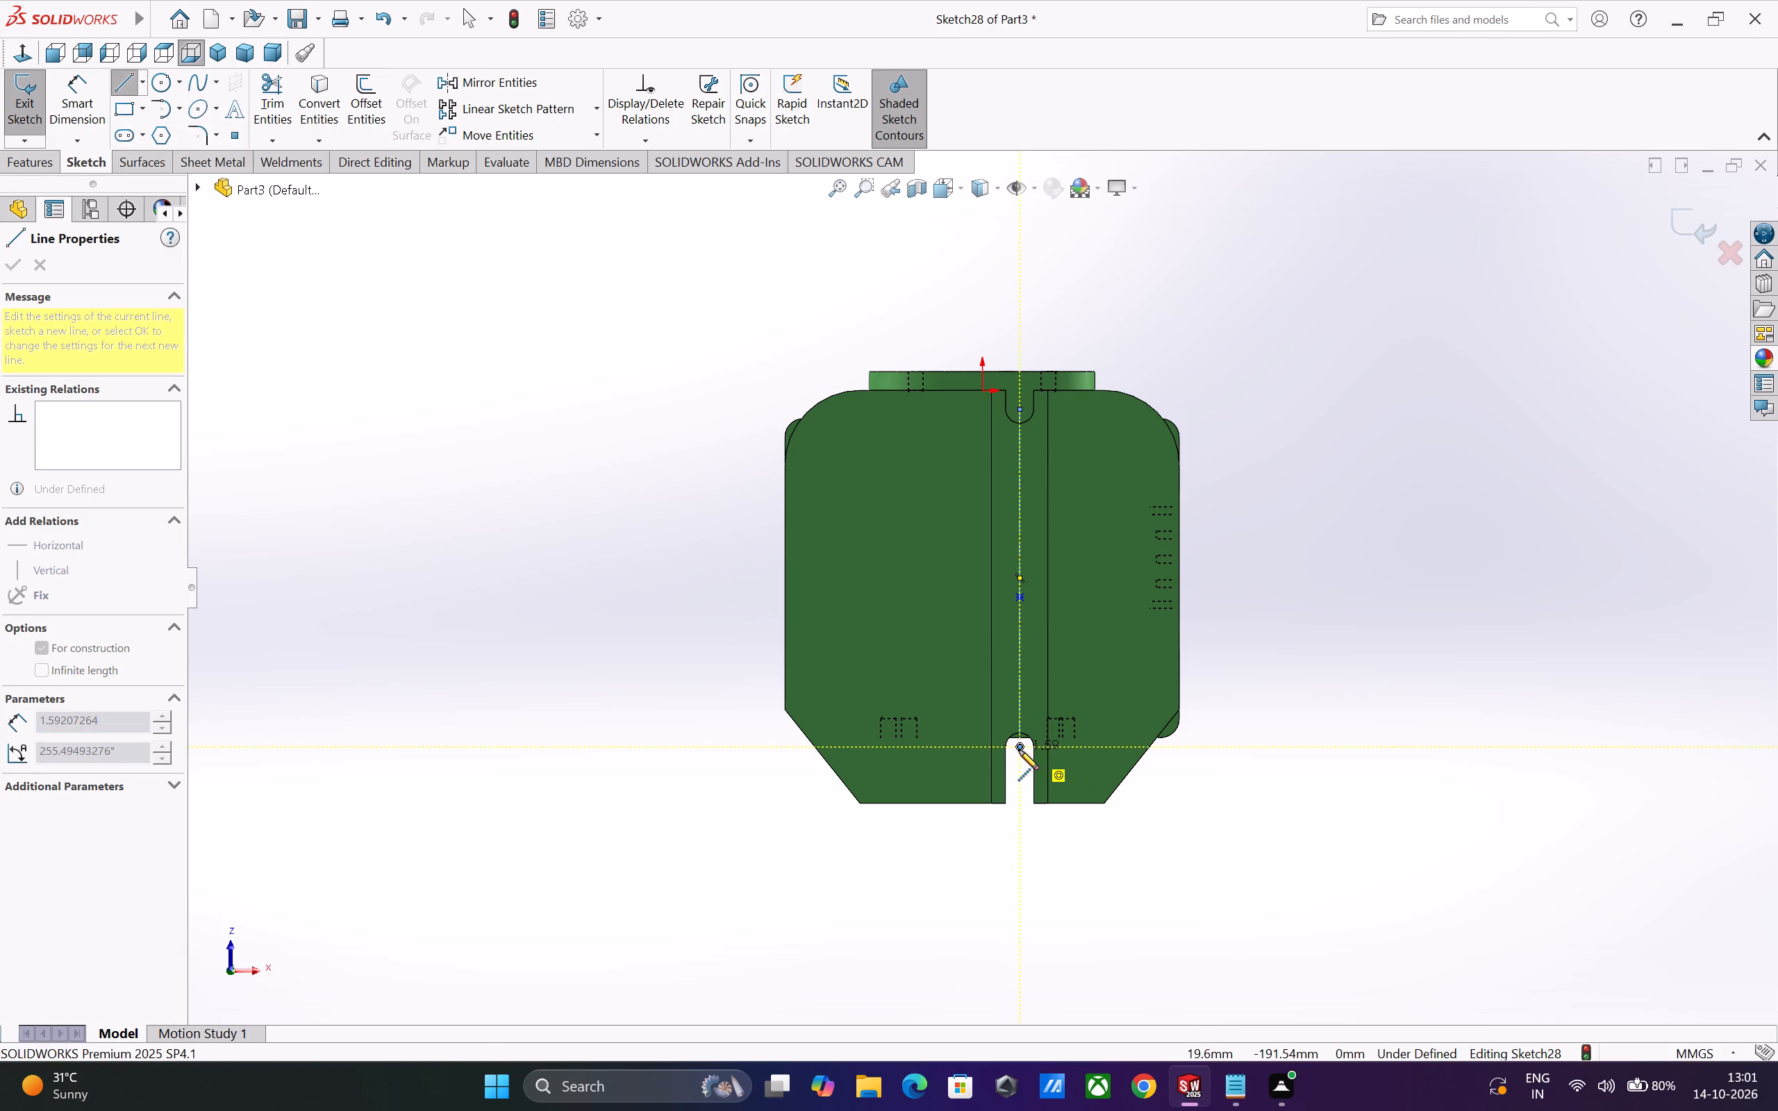
key("Escape")
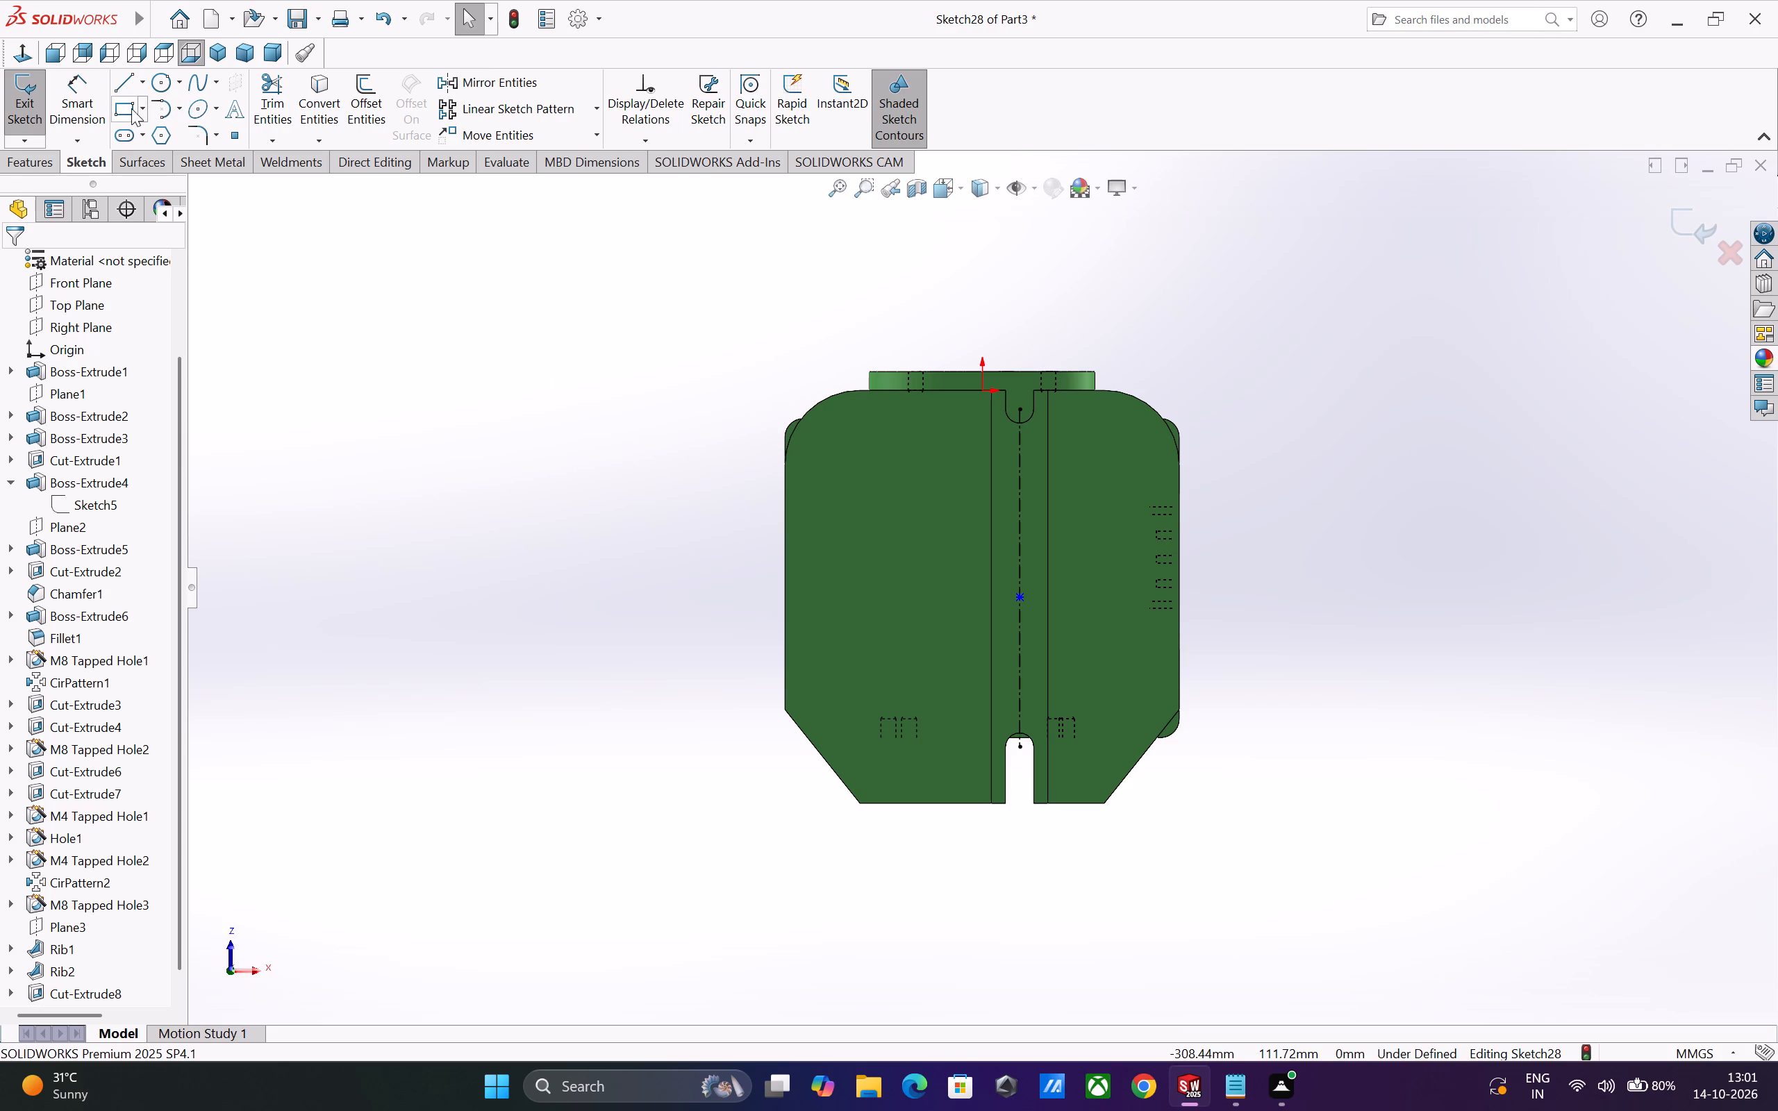
Sketch a corner rectangle wider than the groove around the centerline, spanning from one end edge of the underside to the other.
left_click(131, 108)
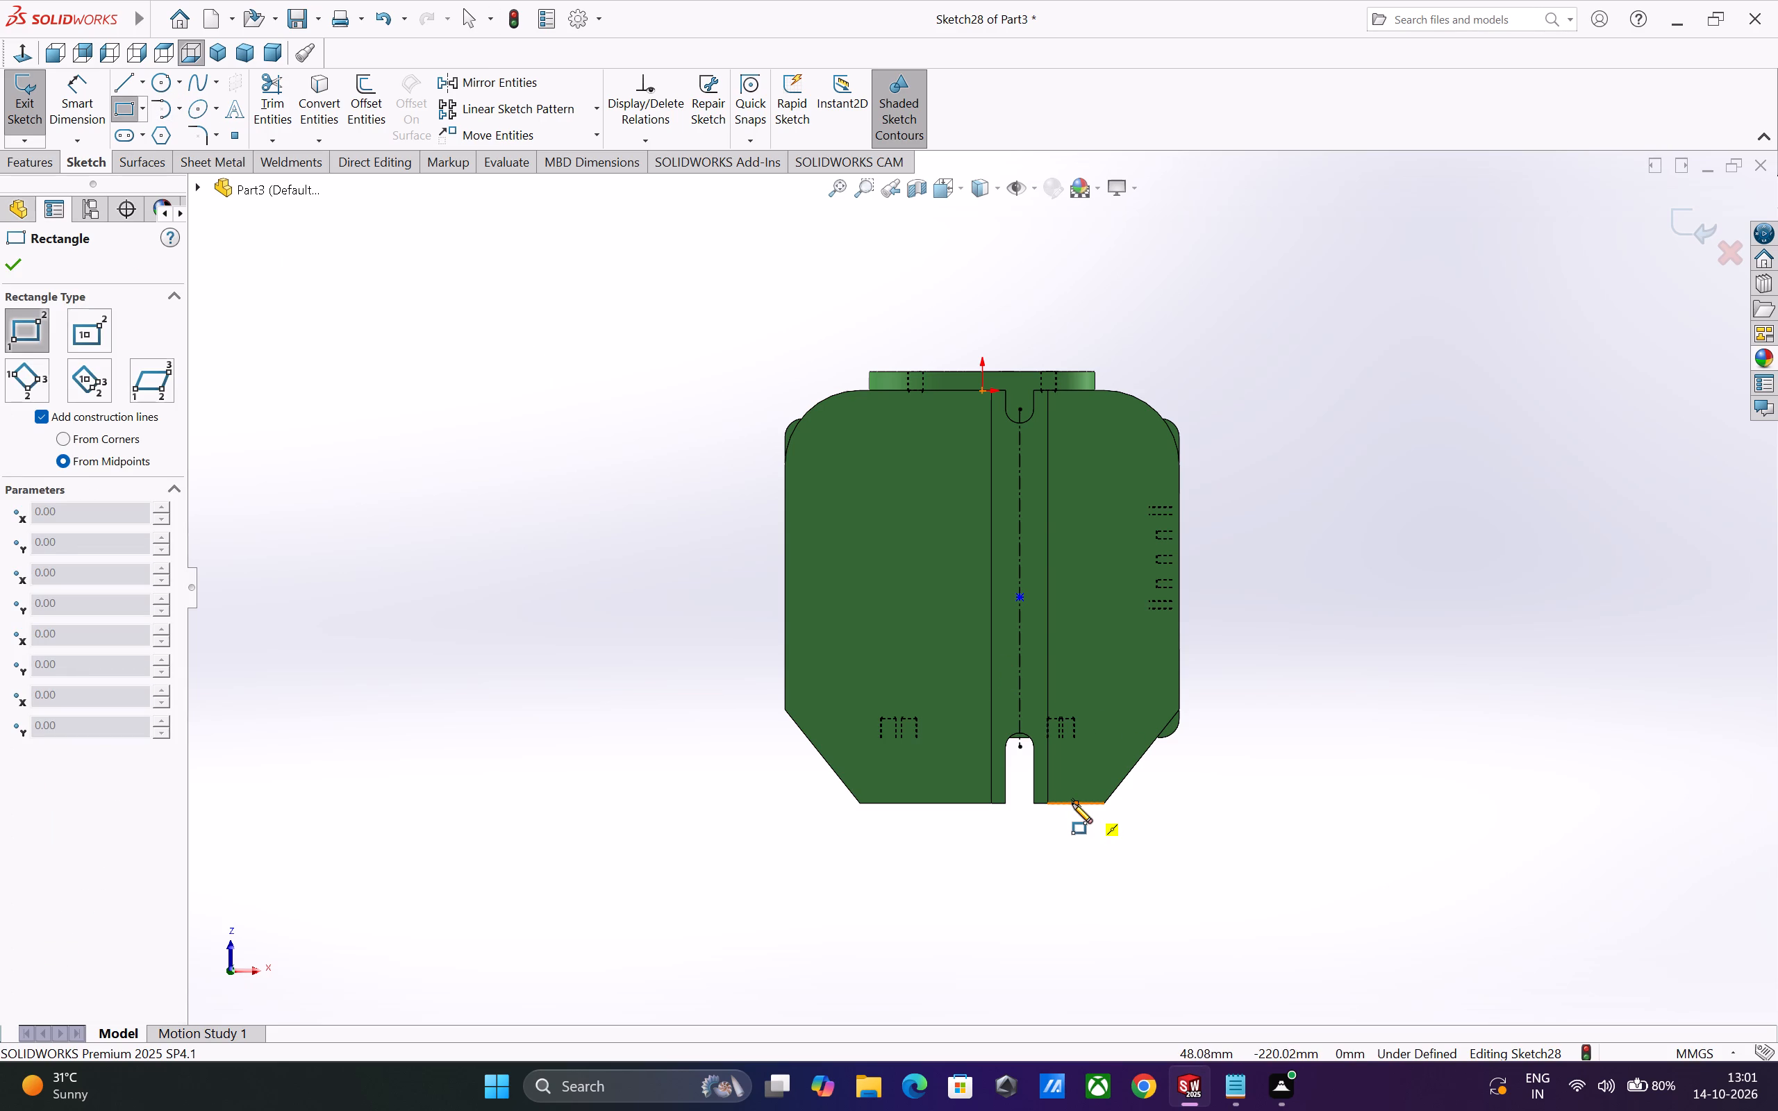
left_click(1064, 804)
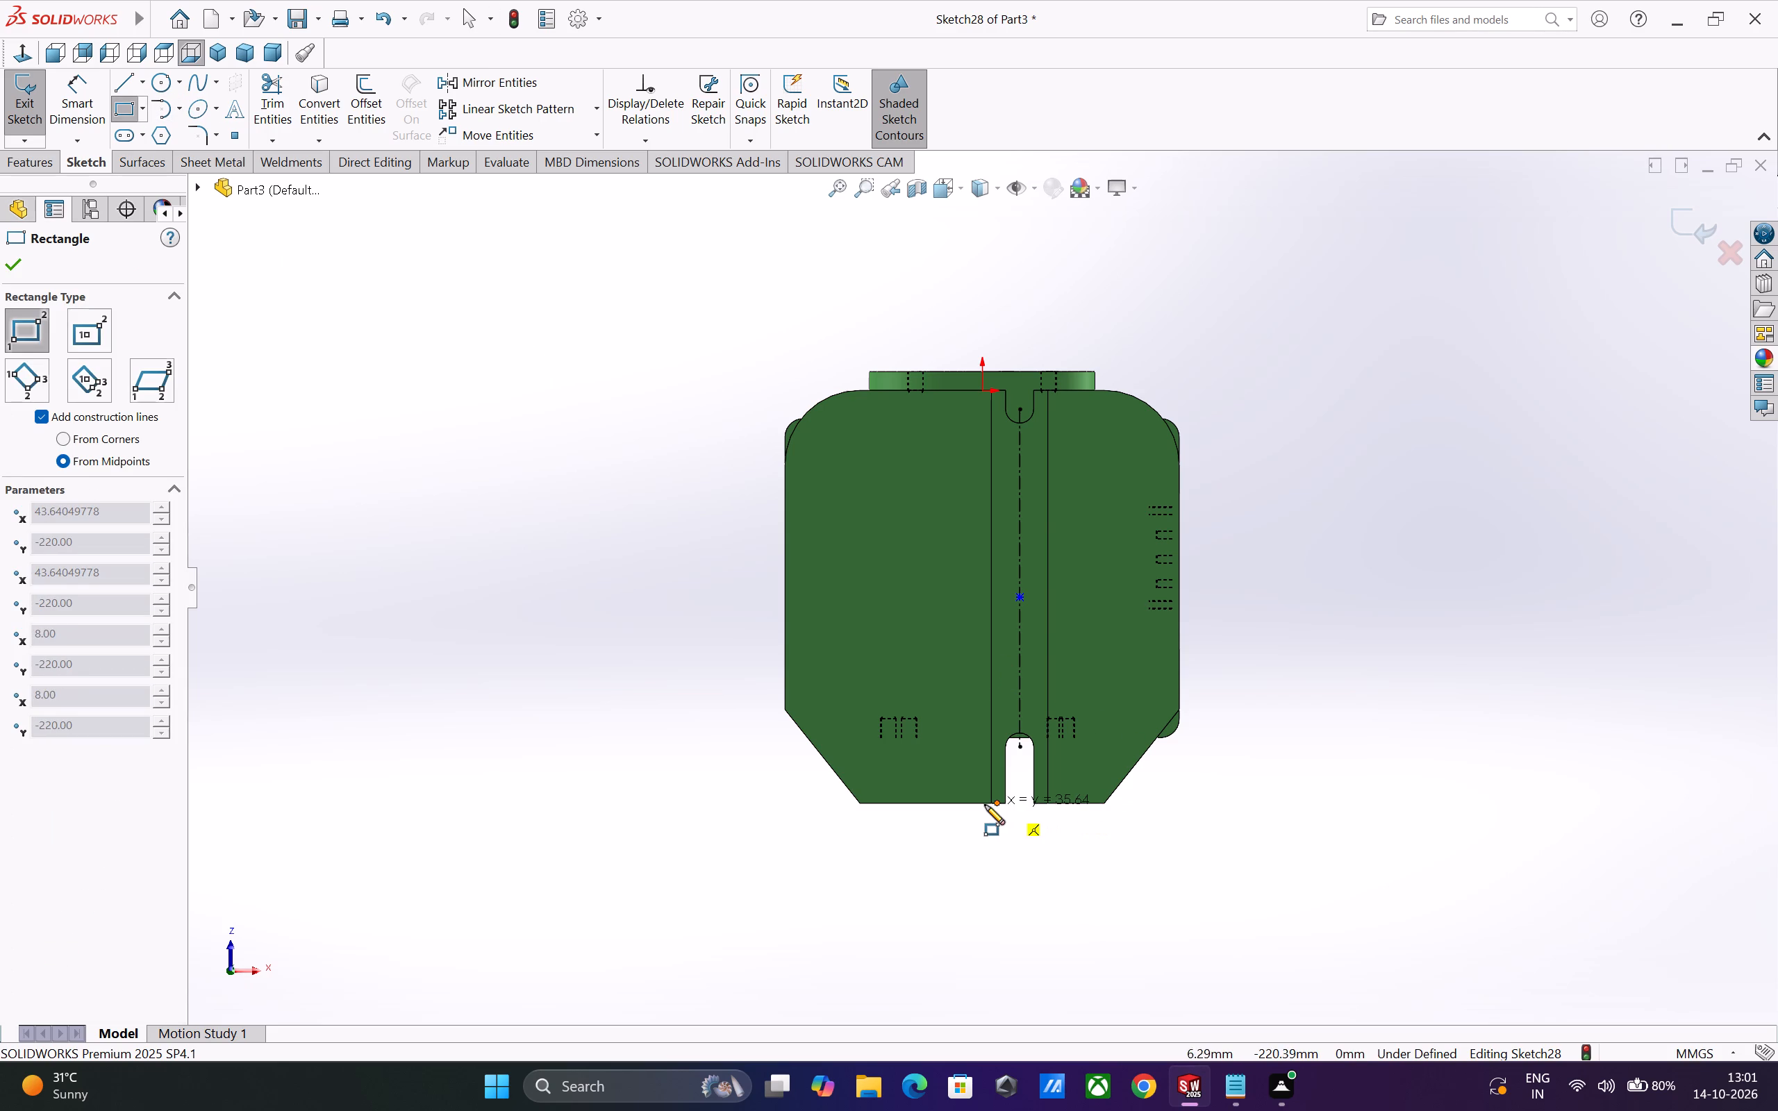
left_click(972, 803)
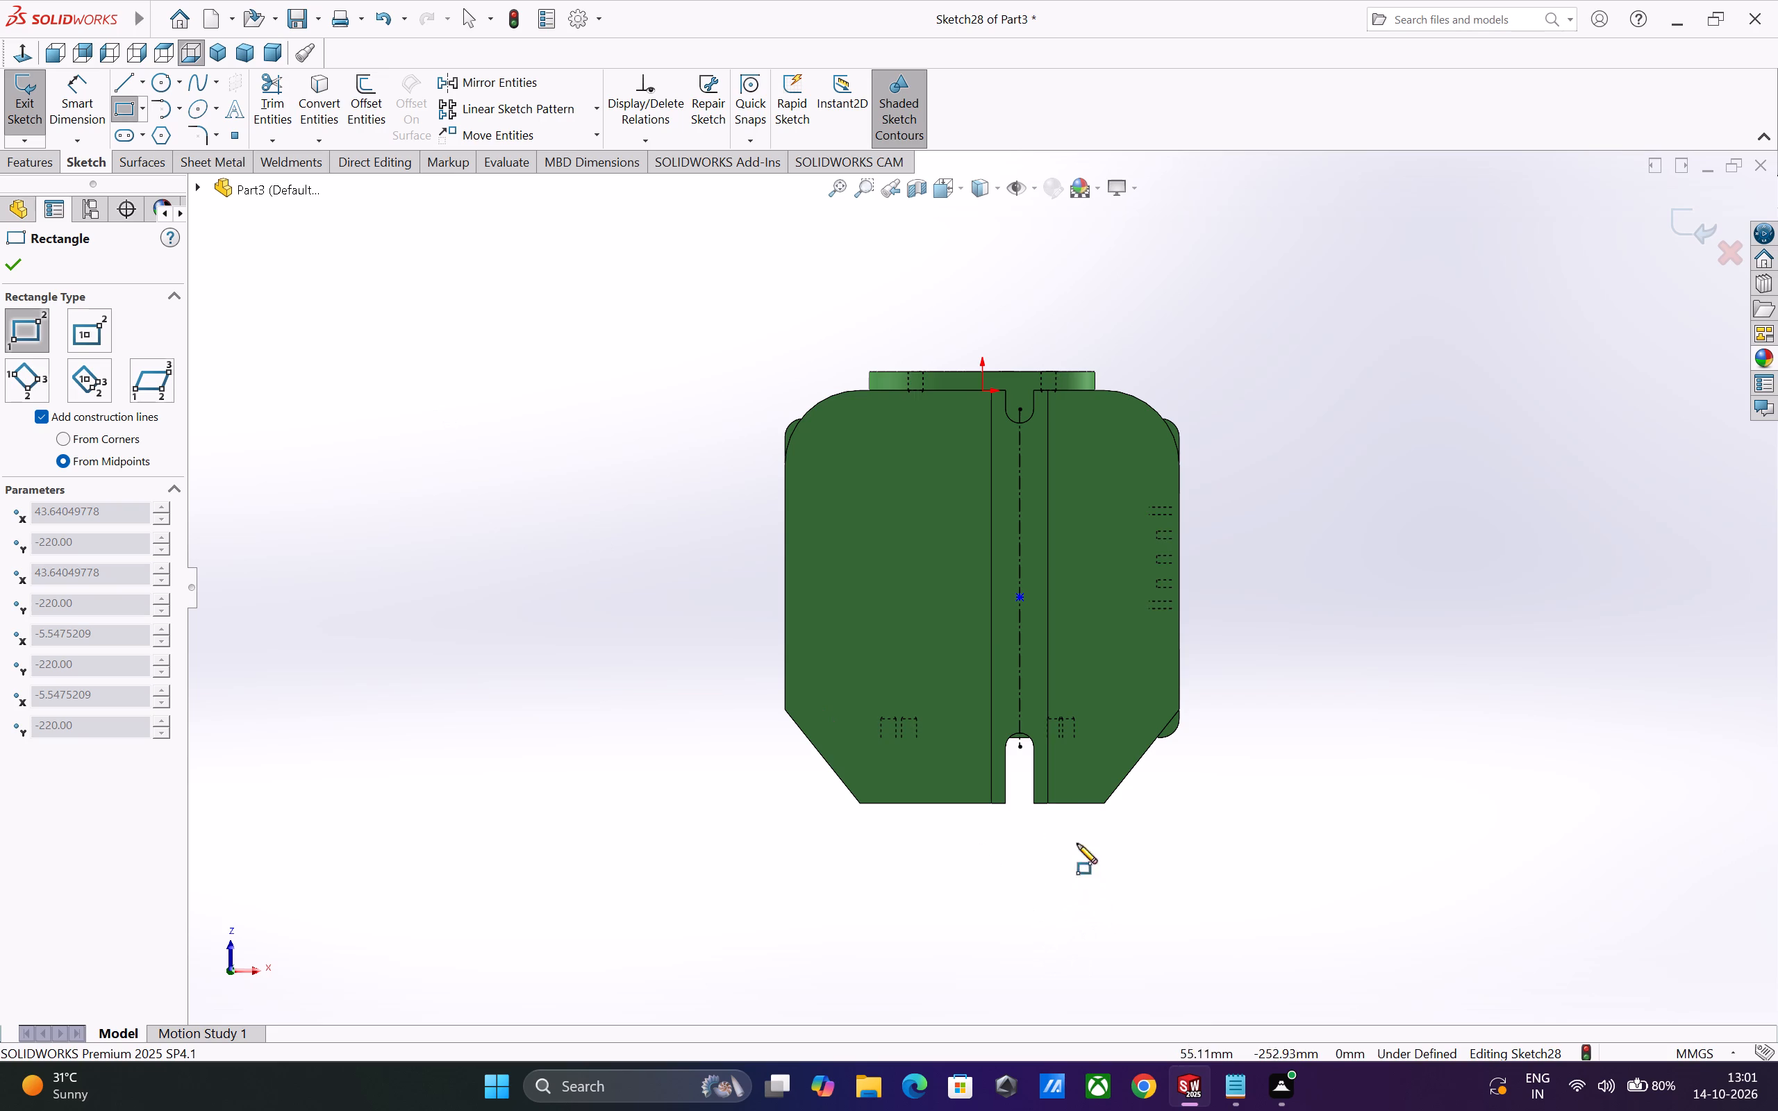
left_click(1067, 805)
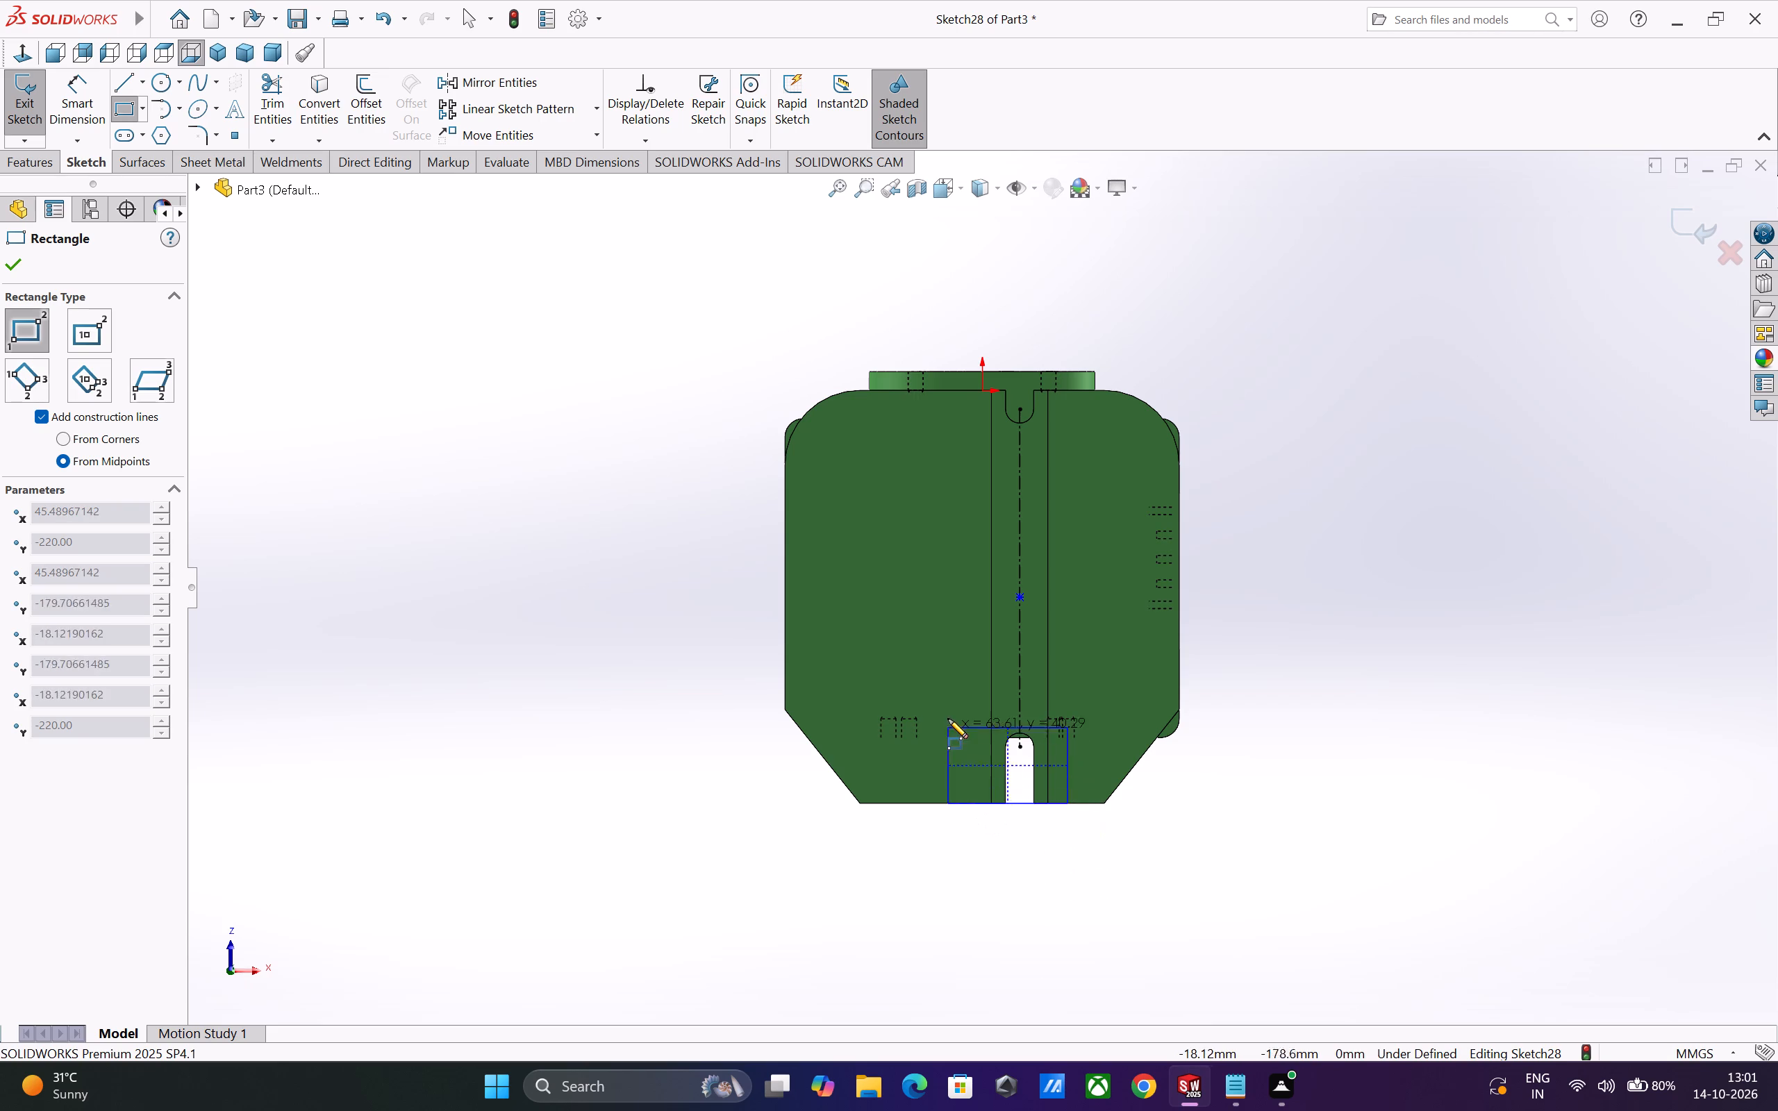
left_click(942, 390)
key("Escape")
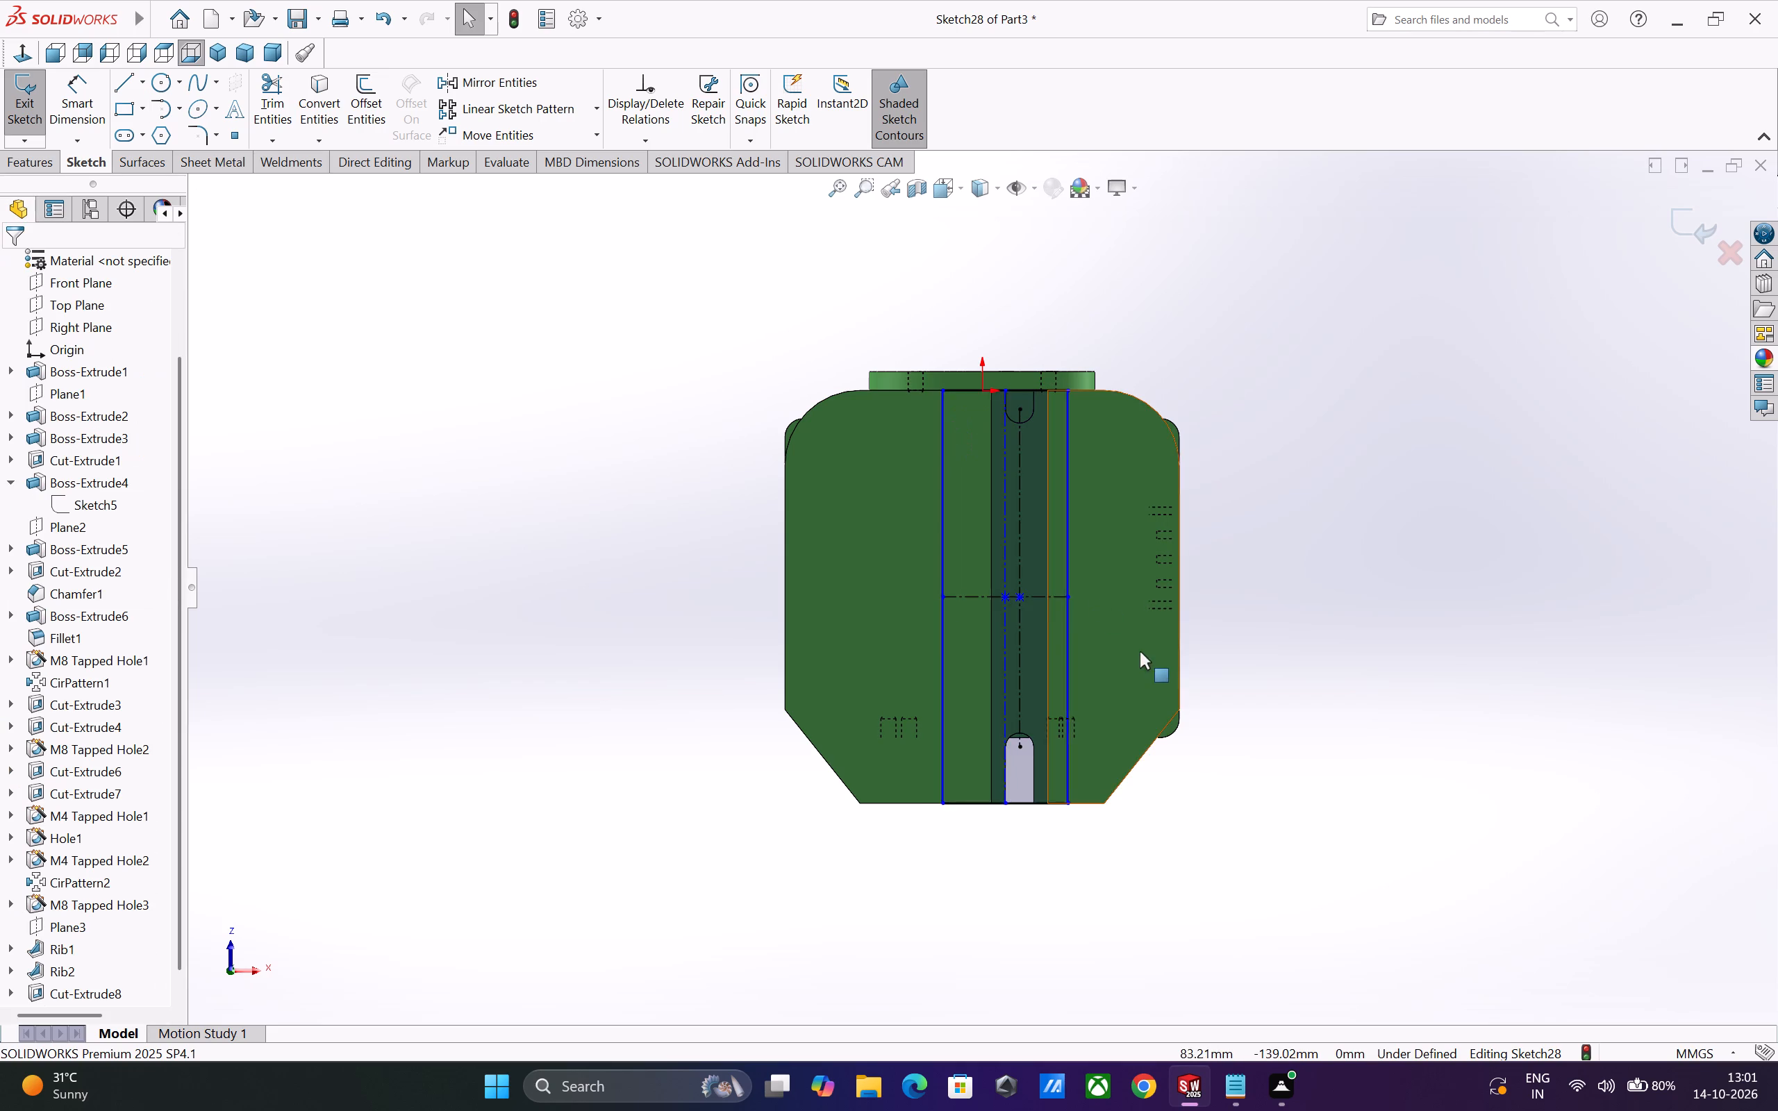
key("Escape")
Dimension the rectangle's width between its two long sides as 22 mm.
left_click(67, 85)
left_click(945, 639)
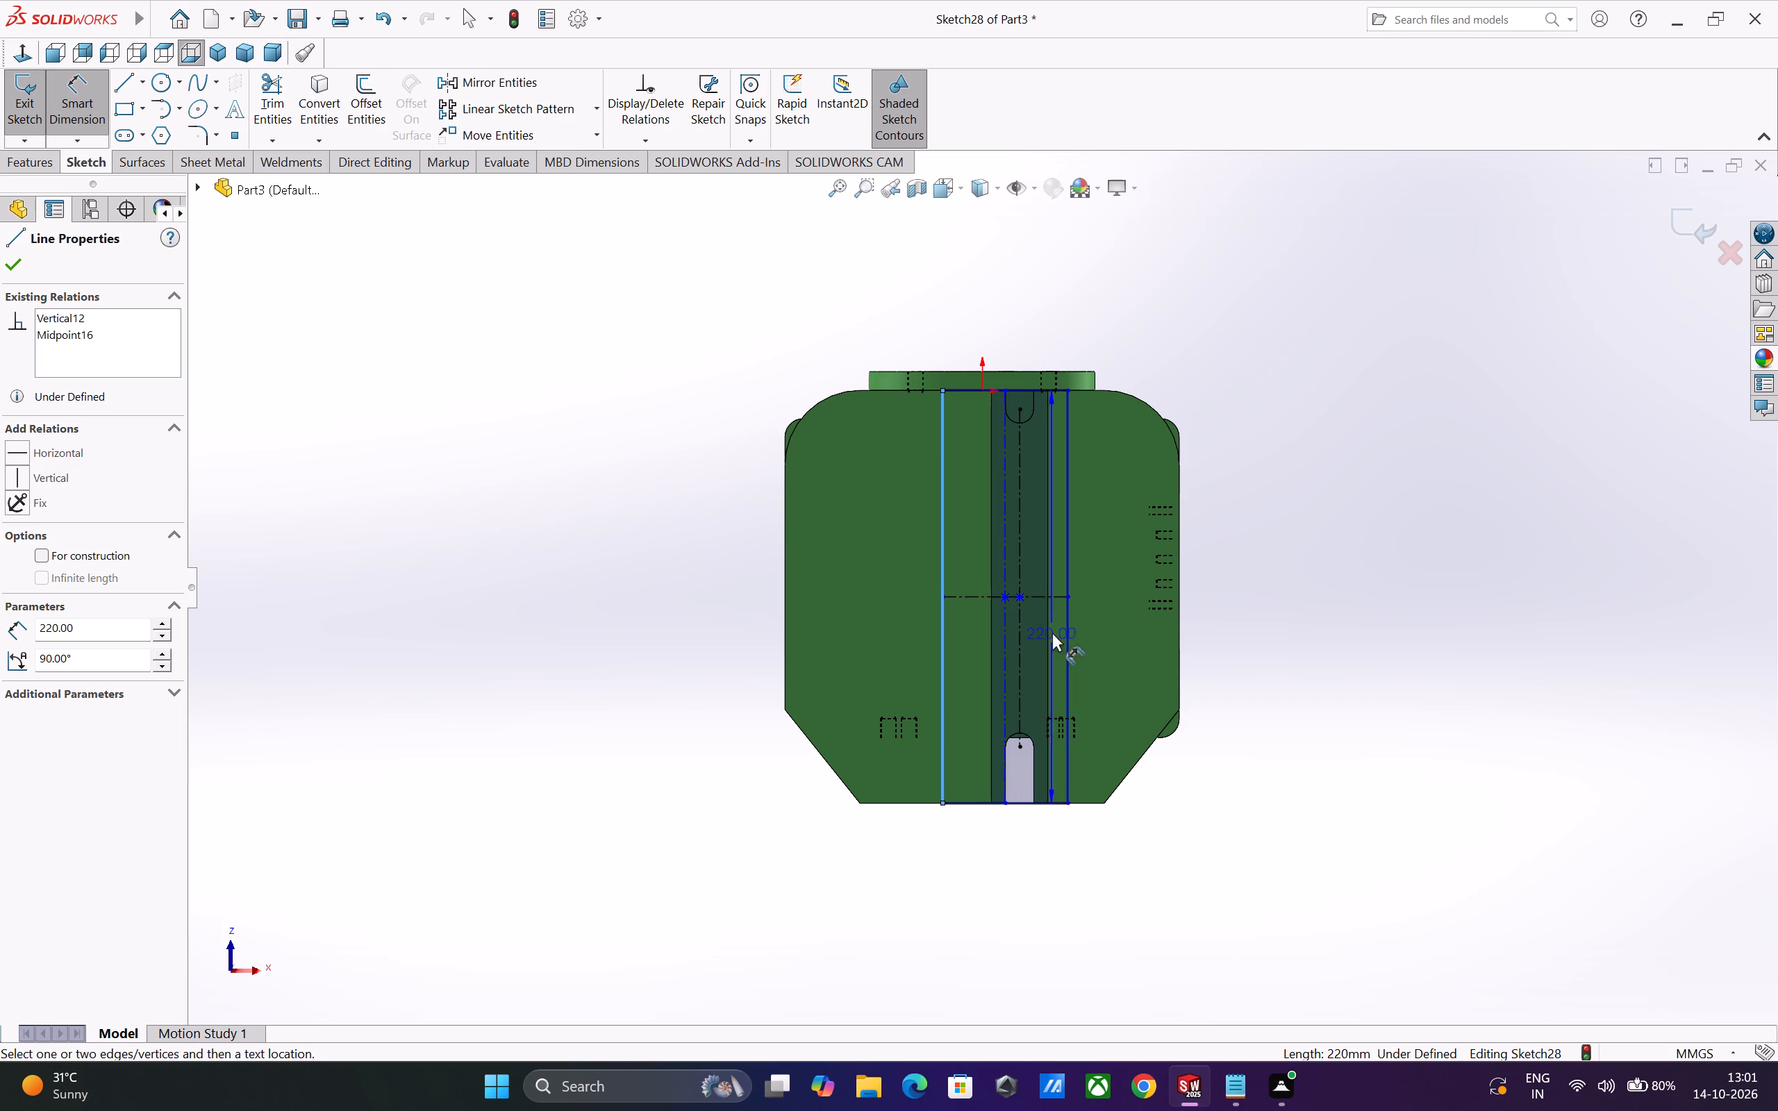
left_click(1065, 634)
left_click(1108, 658)
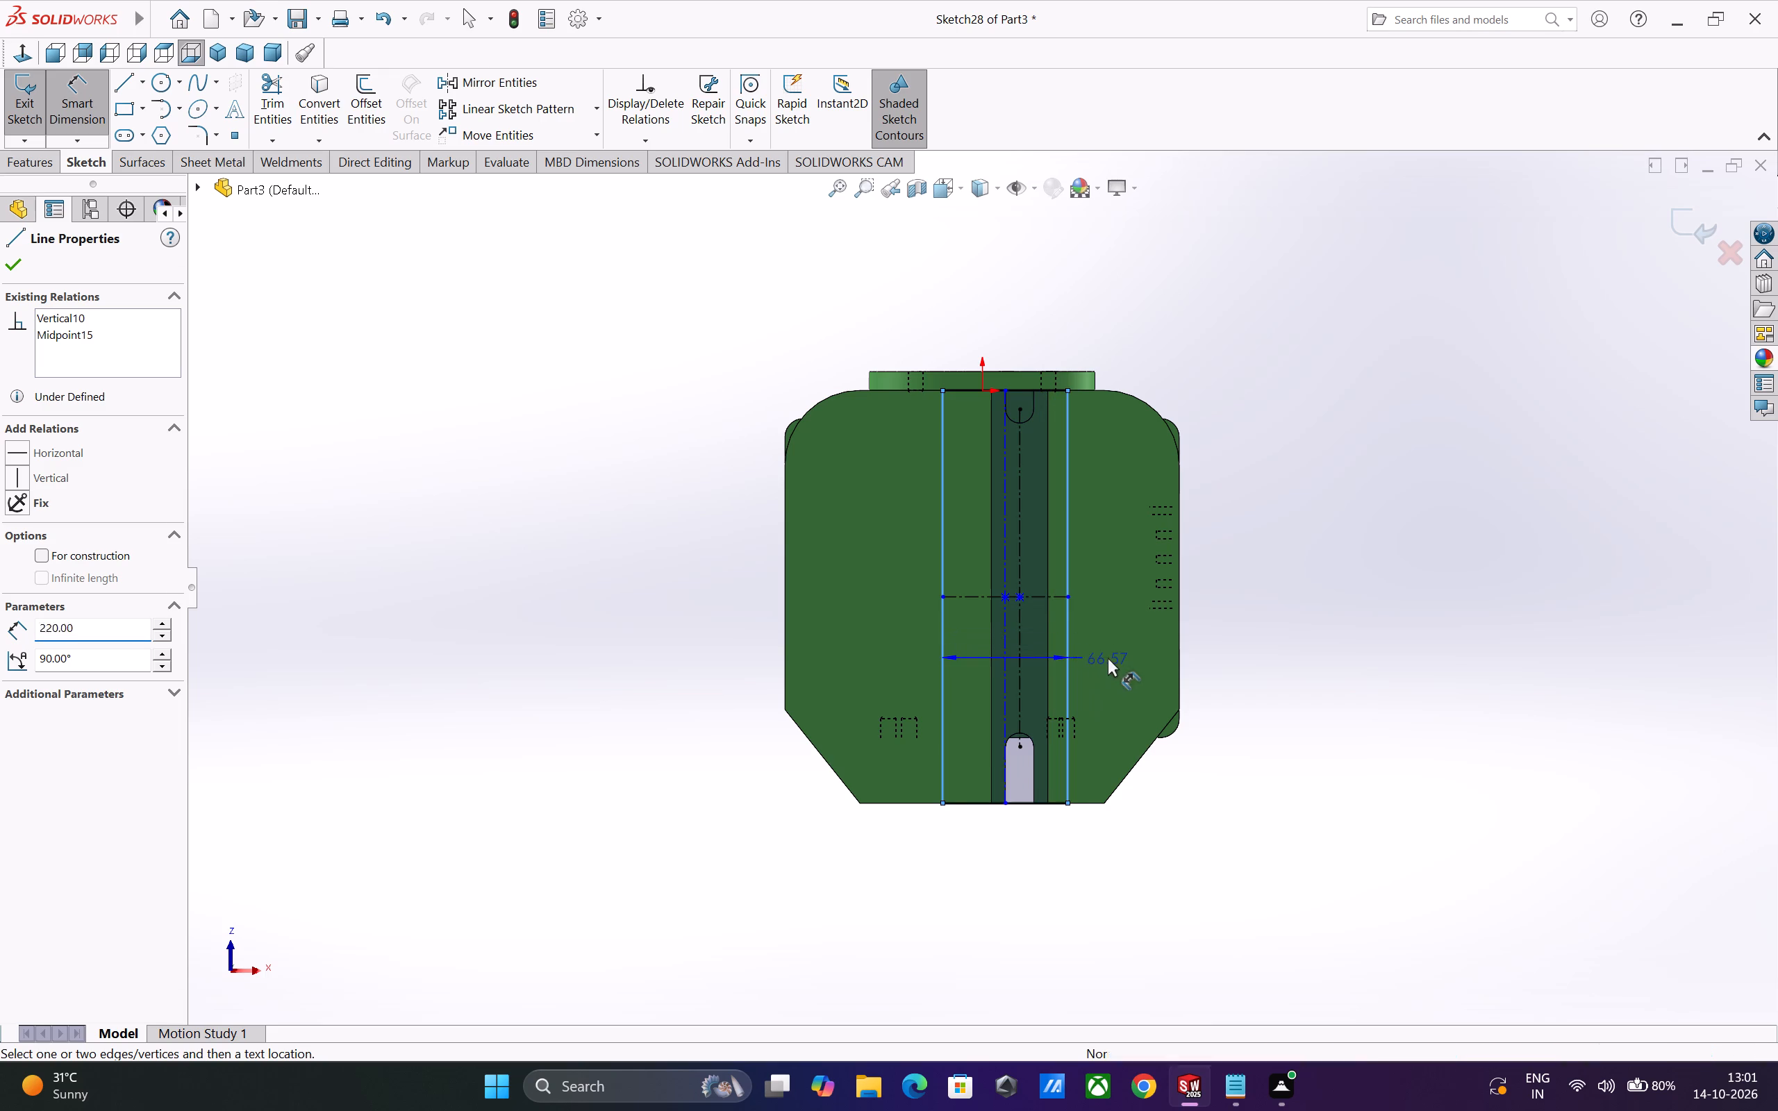
type("22")
key("Return")
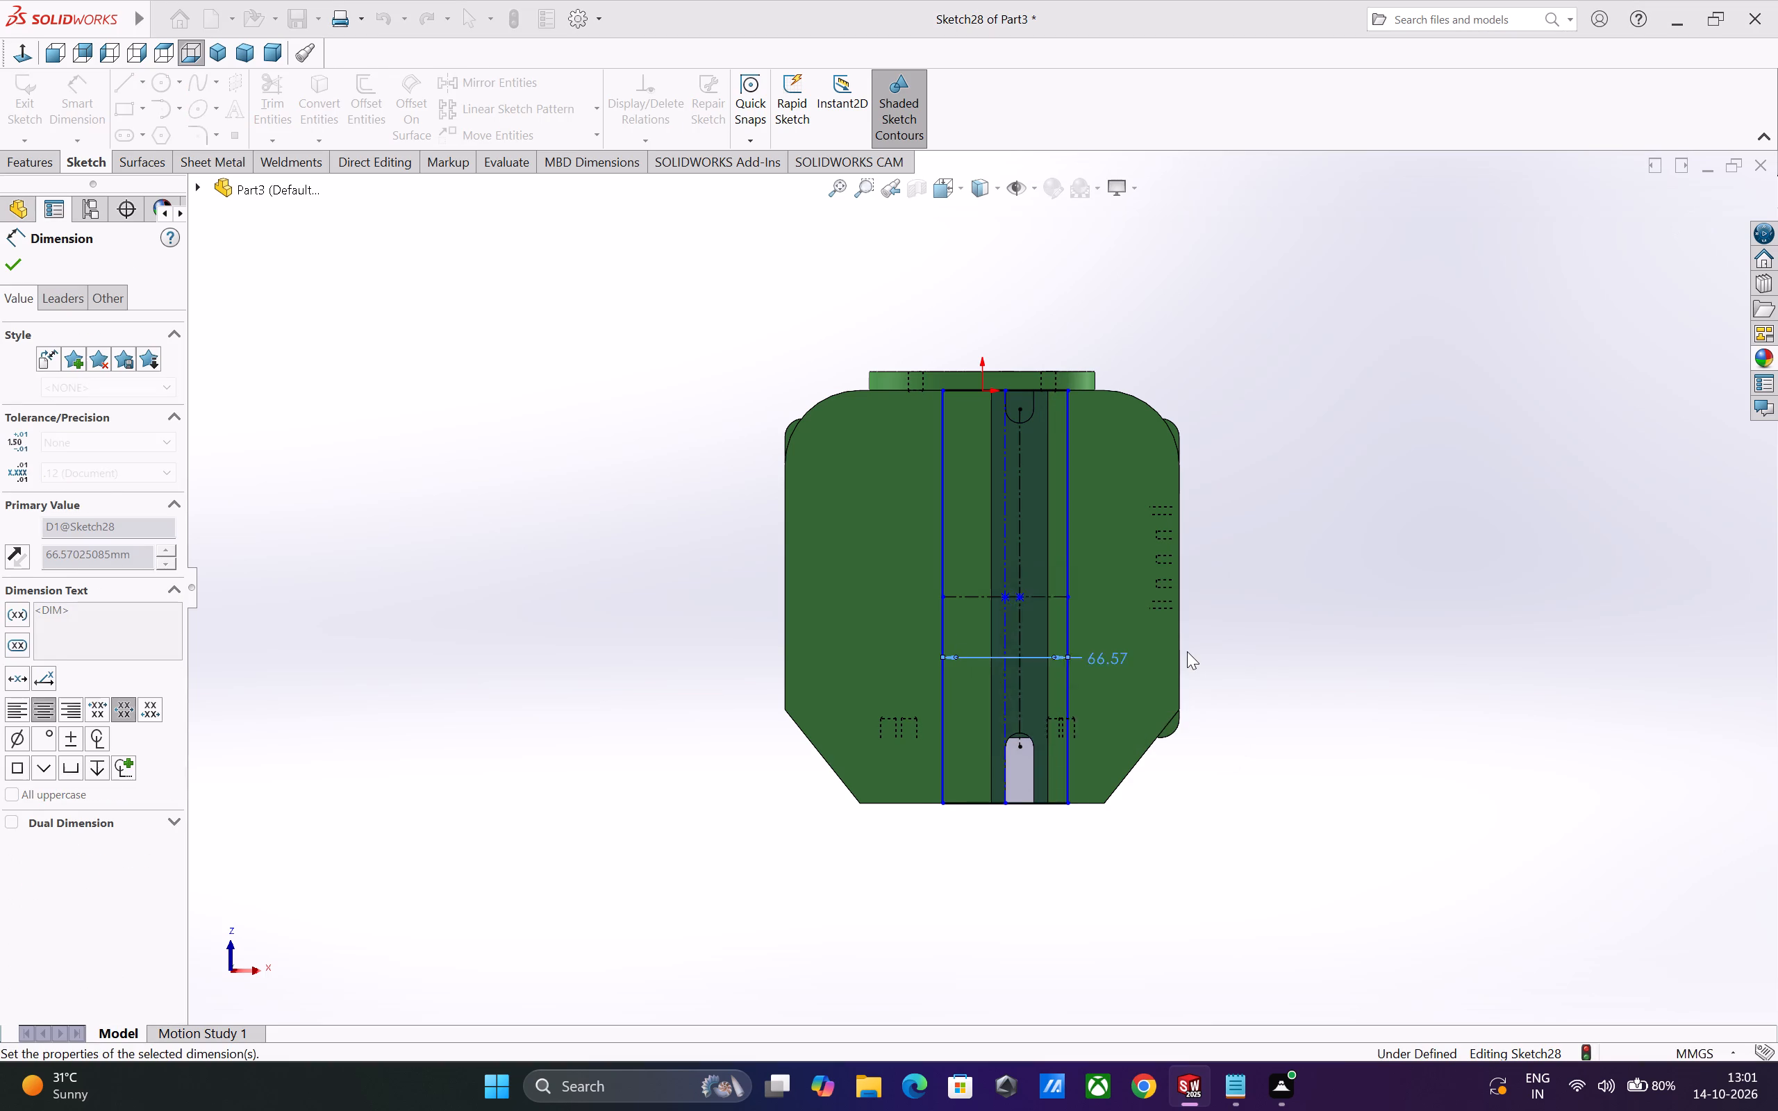
scroll(865, 589, "up", 1)
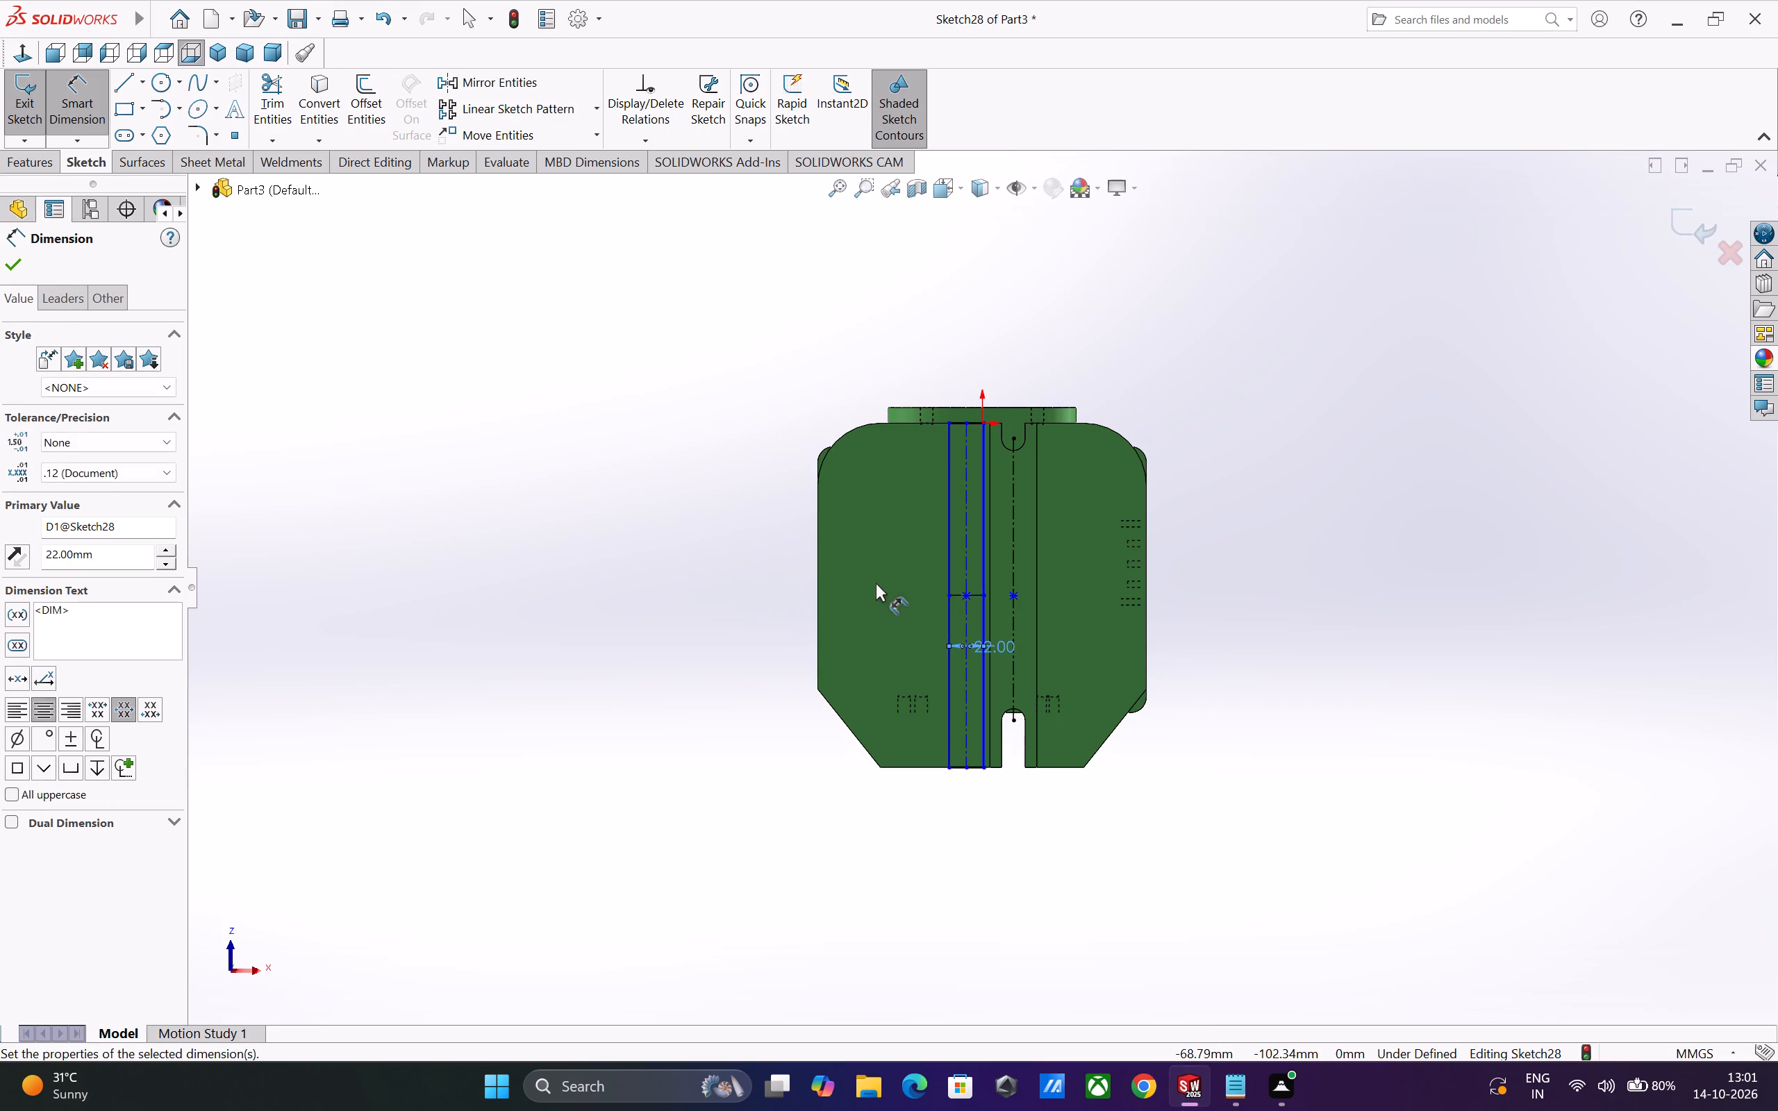
key("Escape")
Move the 22 mm wide rectangle sideways onto the groove so that it straddles the vertical centerline between the slots.
scroll(933, 562, "down", 2)
scroll(1046, 584, "down", 2)
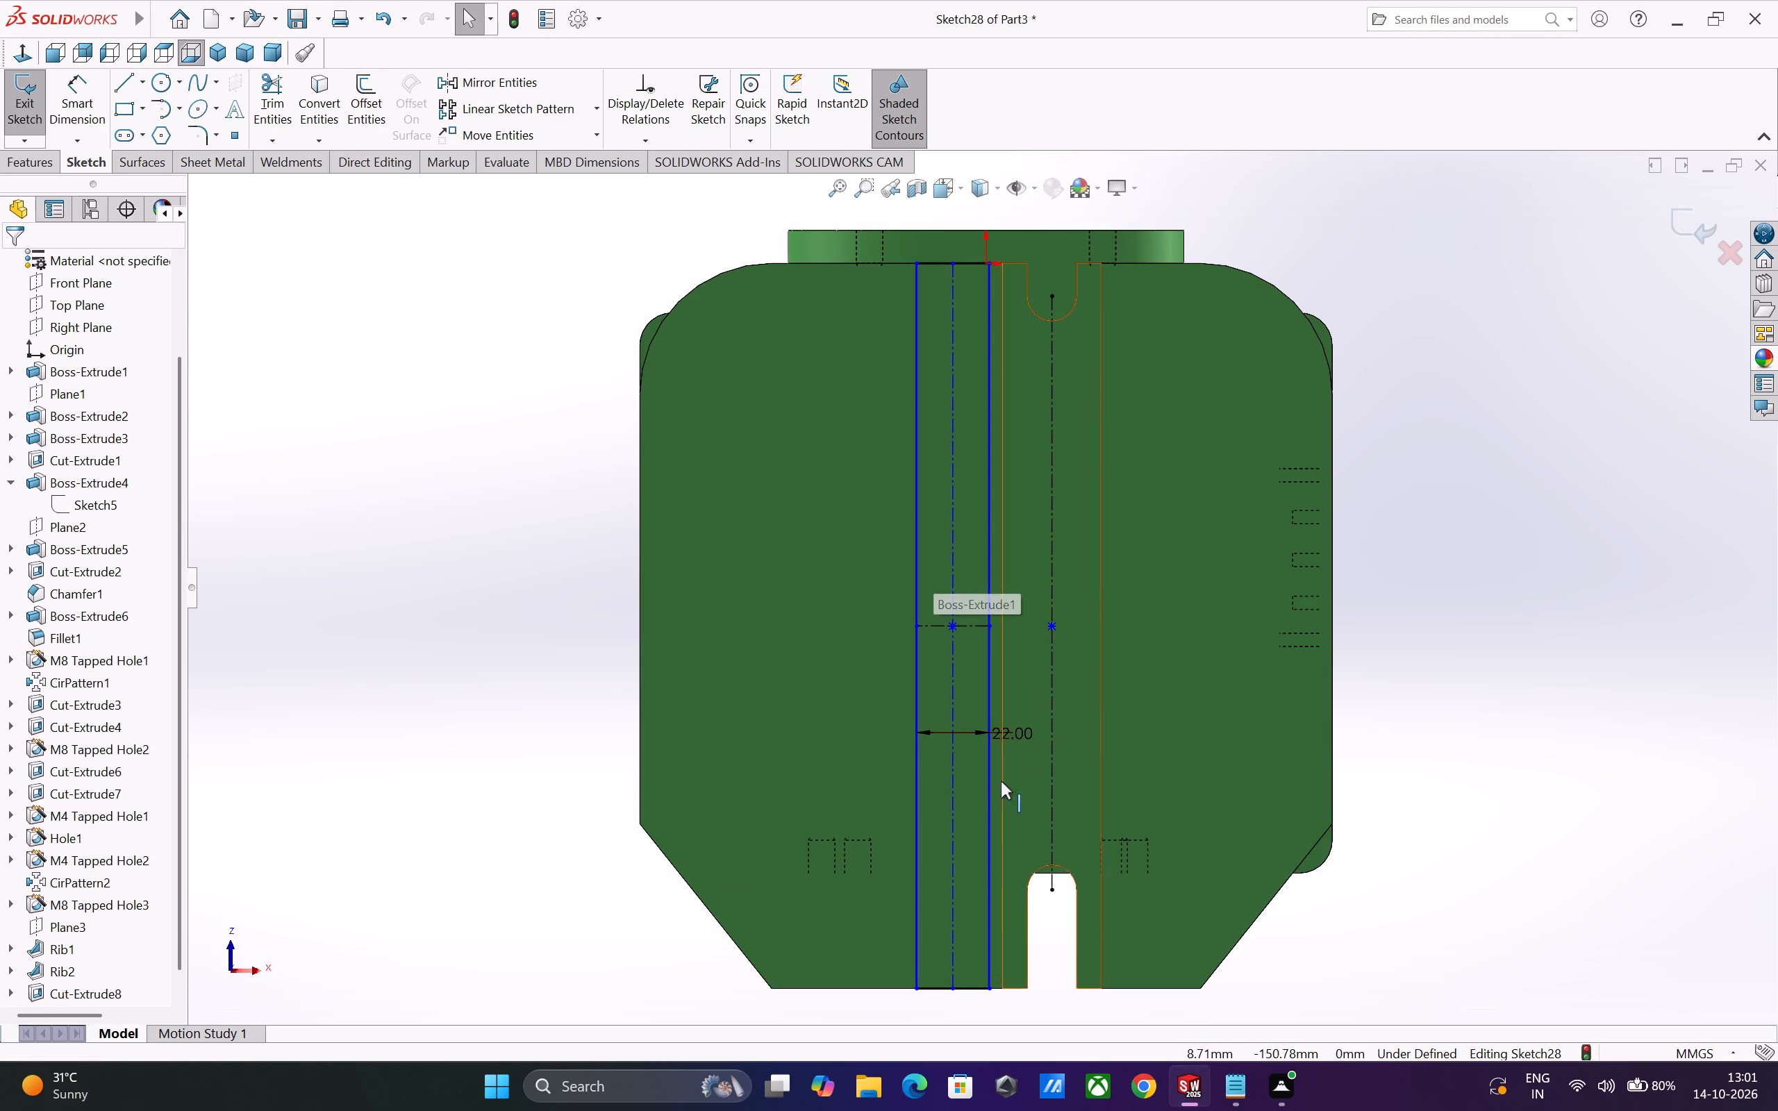
scroll(994, 794, "up", 2)
key("Escape")
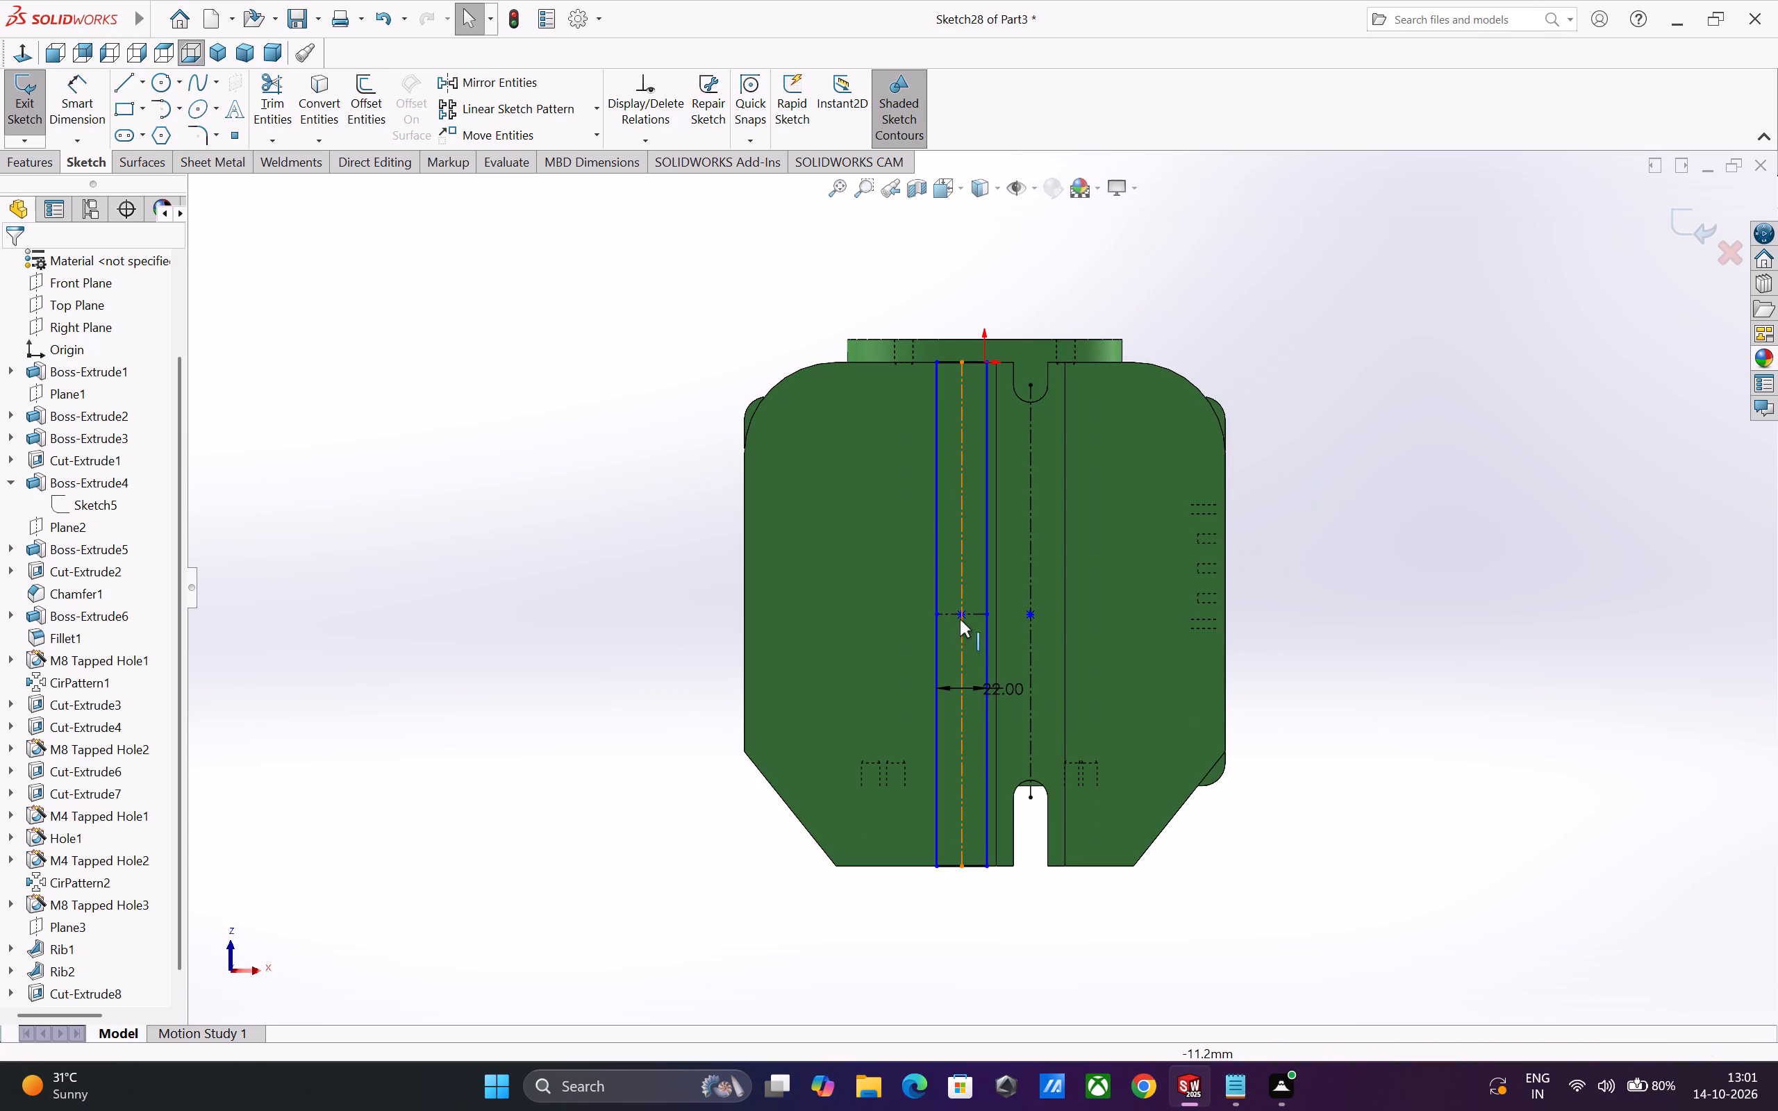
left_click_drag(960, 611, 1041, 611)
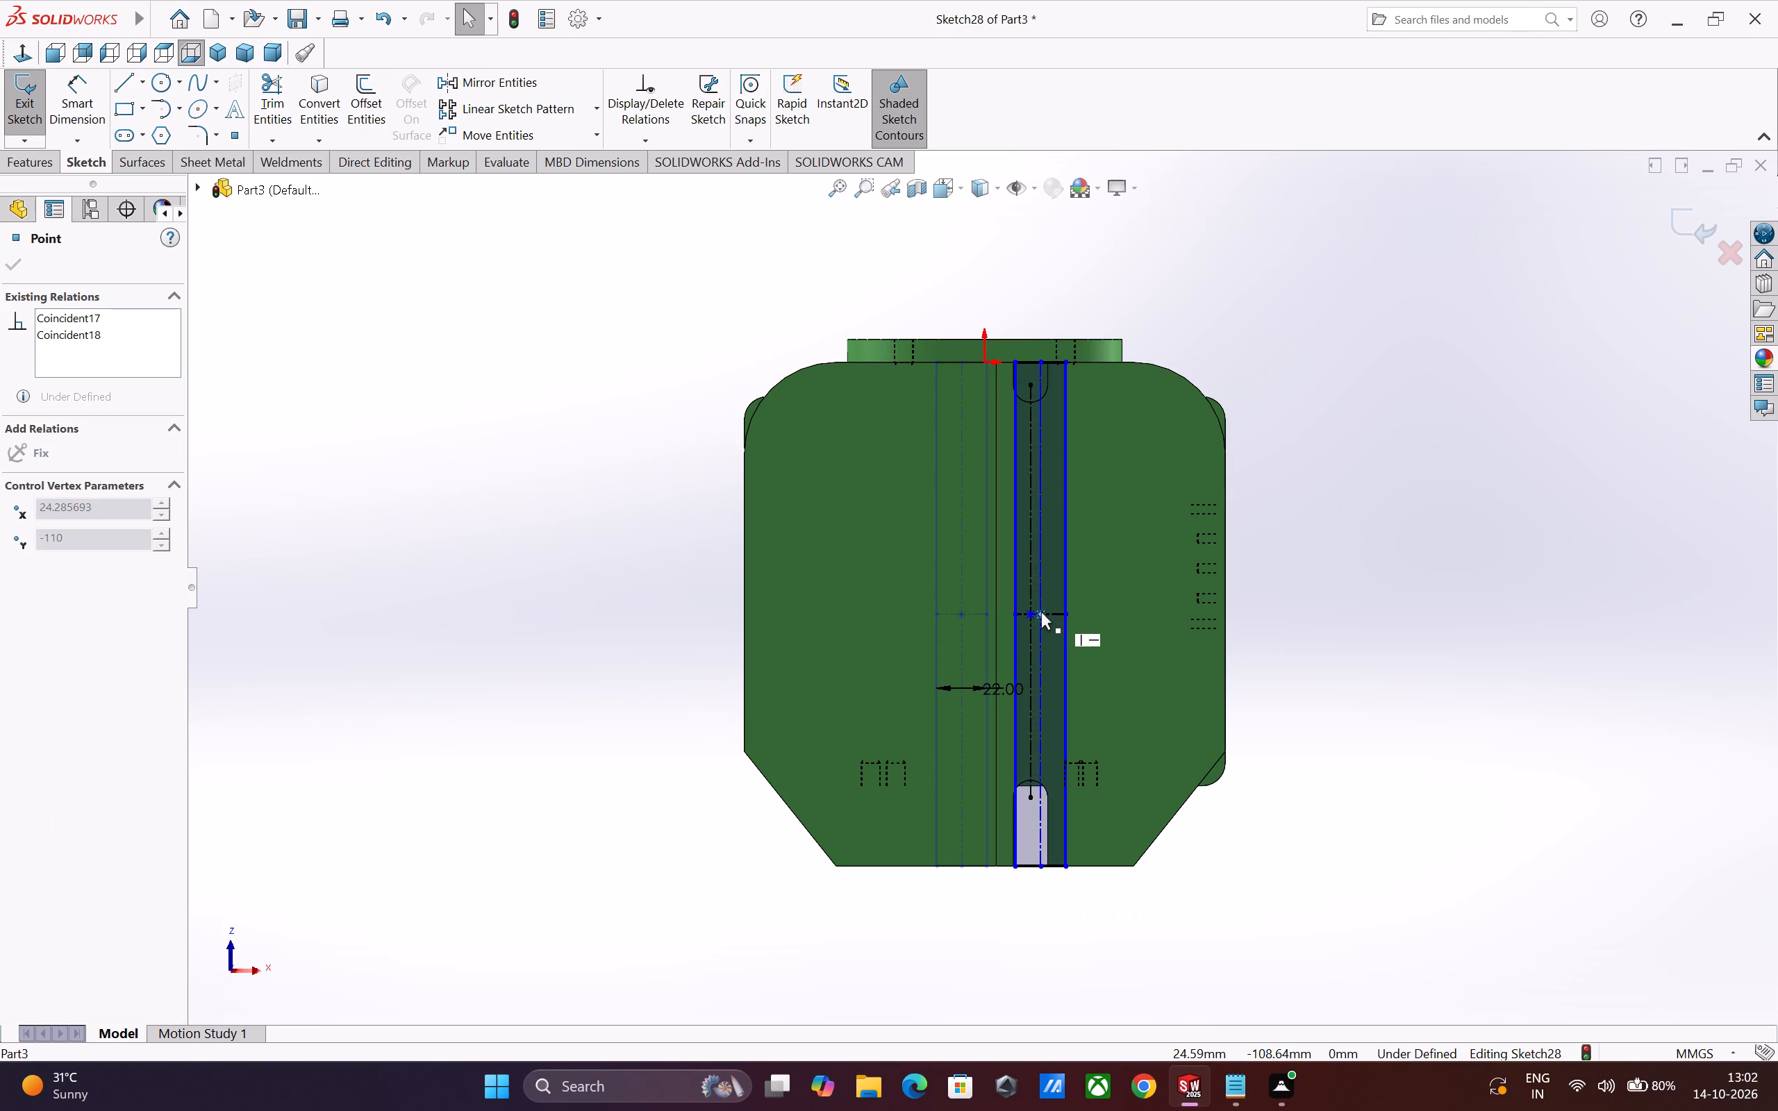
left_click_drag(1041, 611, 1040, 612)
key("Escape")
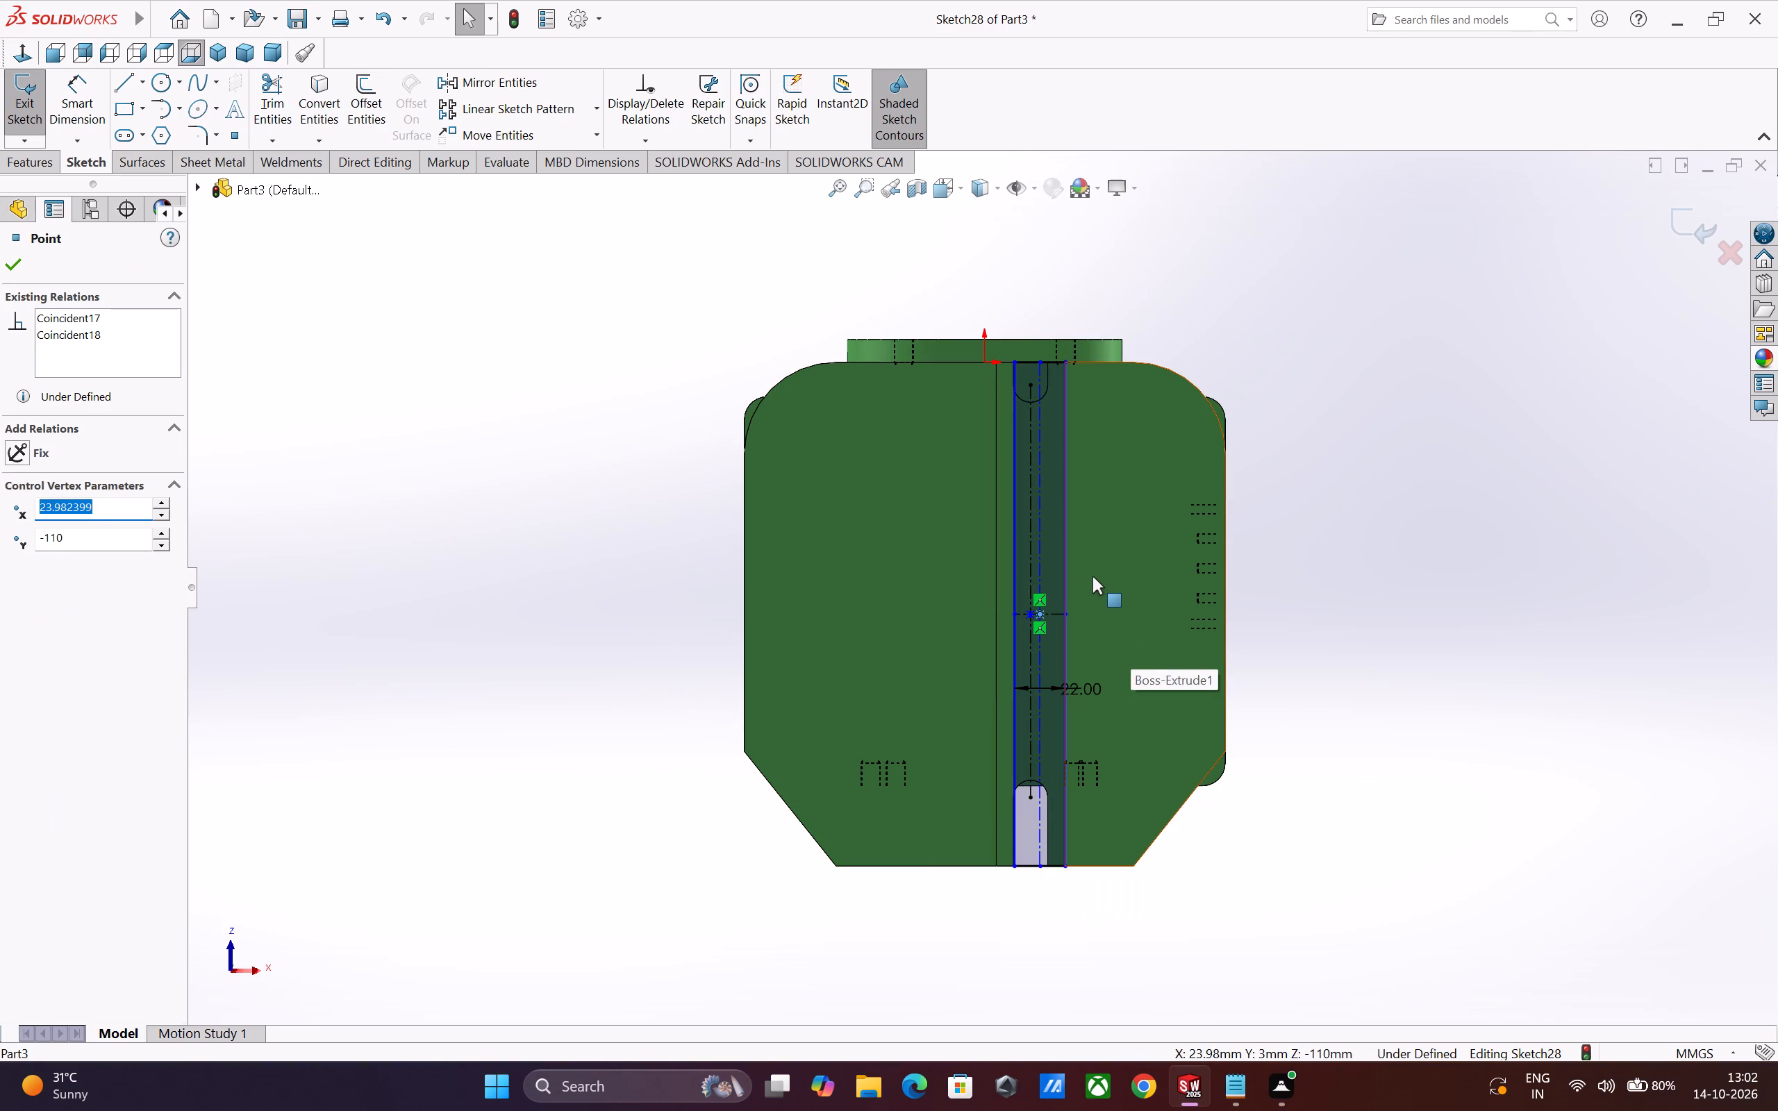
Make the rectangle's two long sides symmetric about the vertical centerline between the slot arc centers, leaving the stray point out of the selection.
left_click(1065, 579, "ctrl")
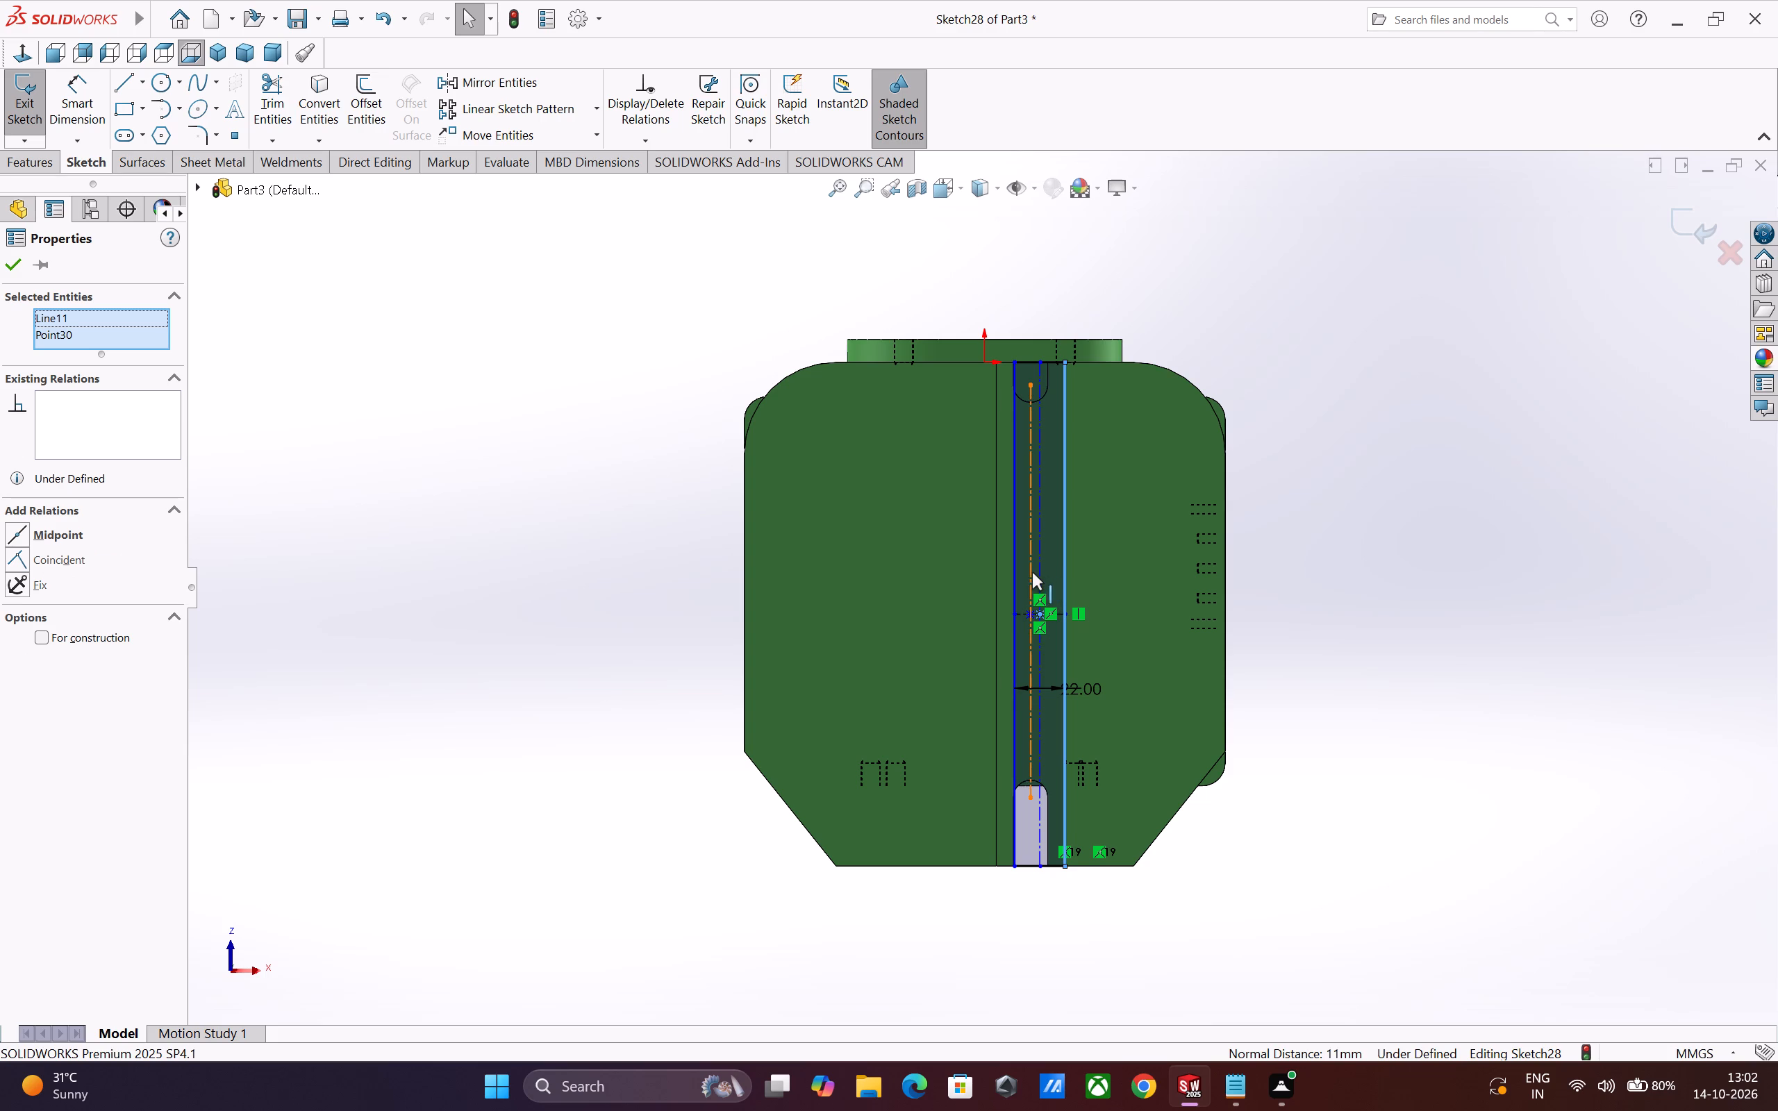
left_click(1031, 573, "ctrl")
left_click(1014, 575, "ctrl")
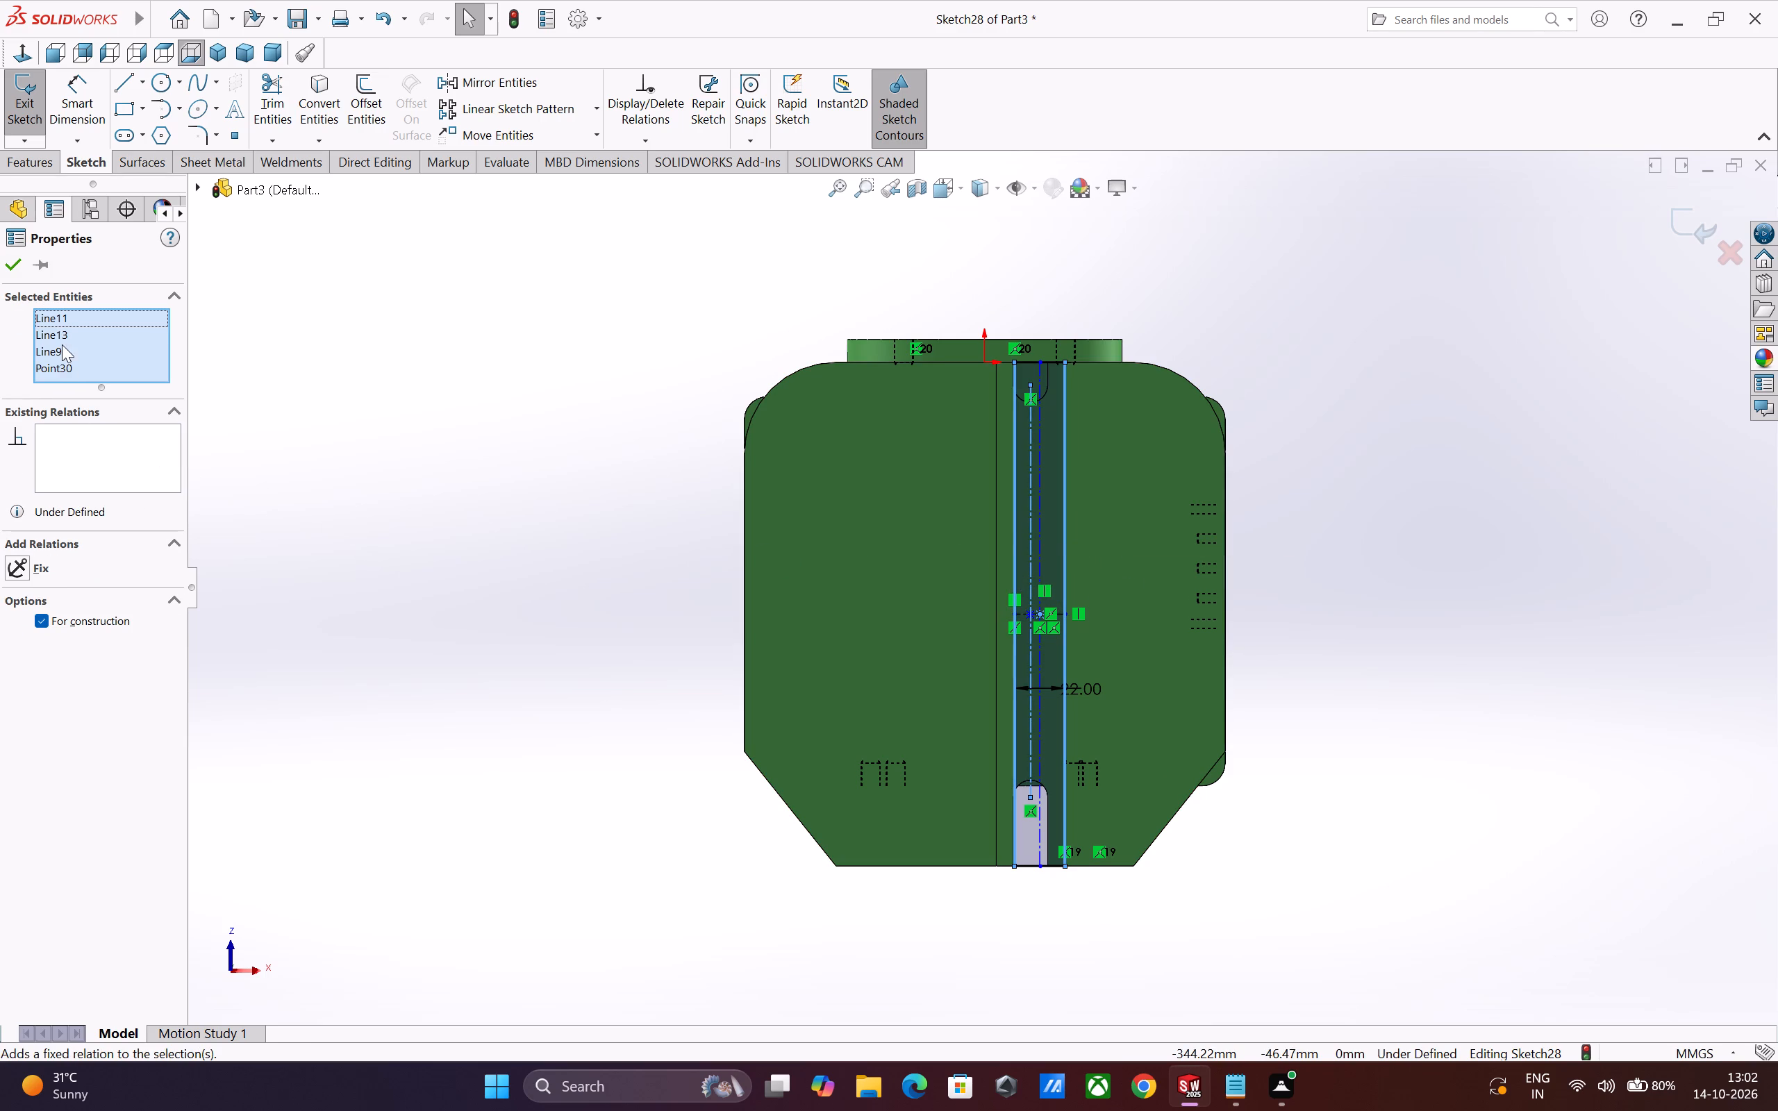
left_click(62, 365)
right_click(62, 365)
left_click(98, 396)
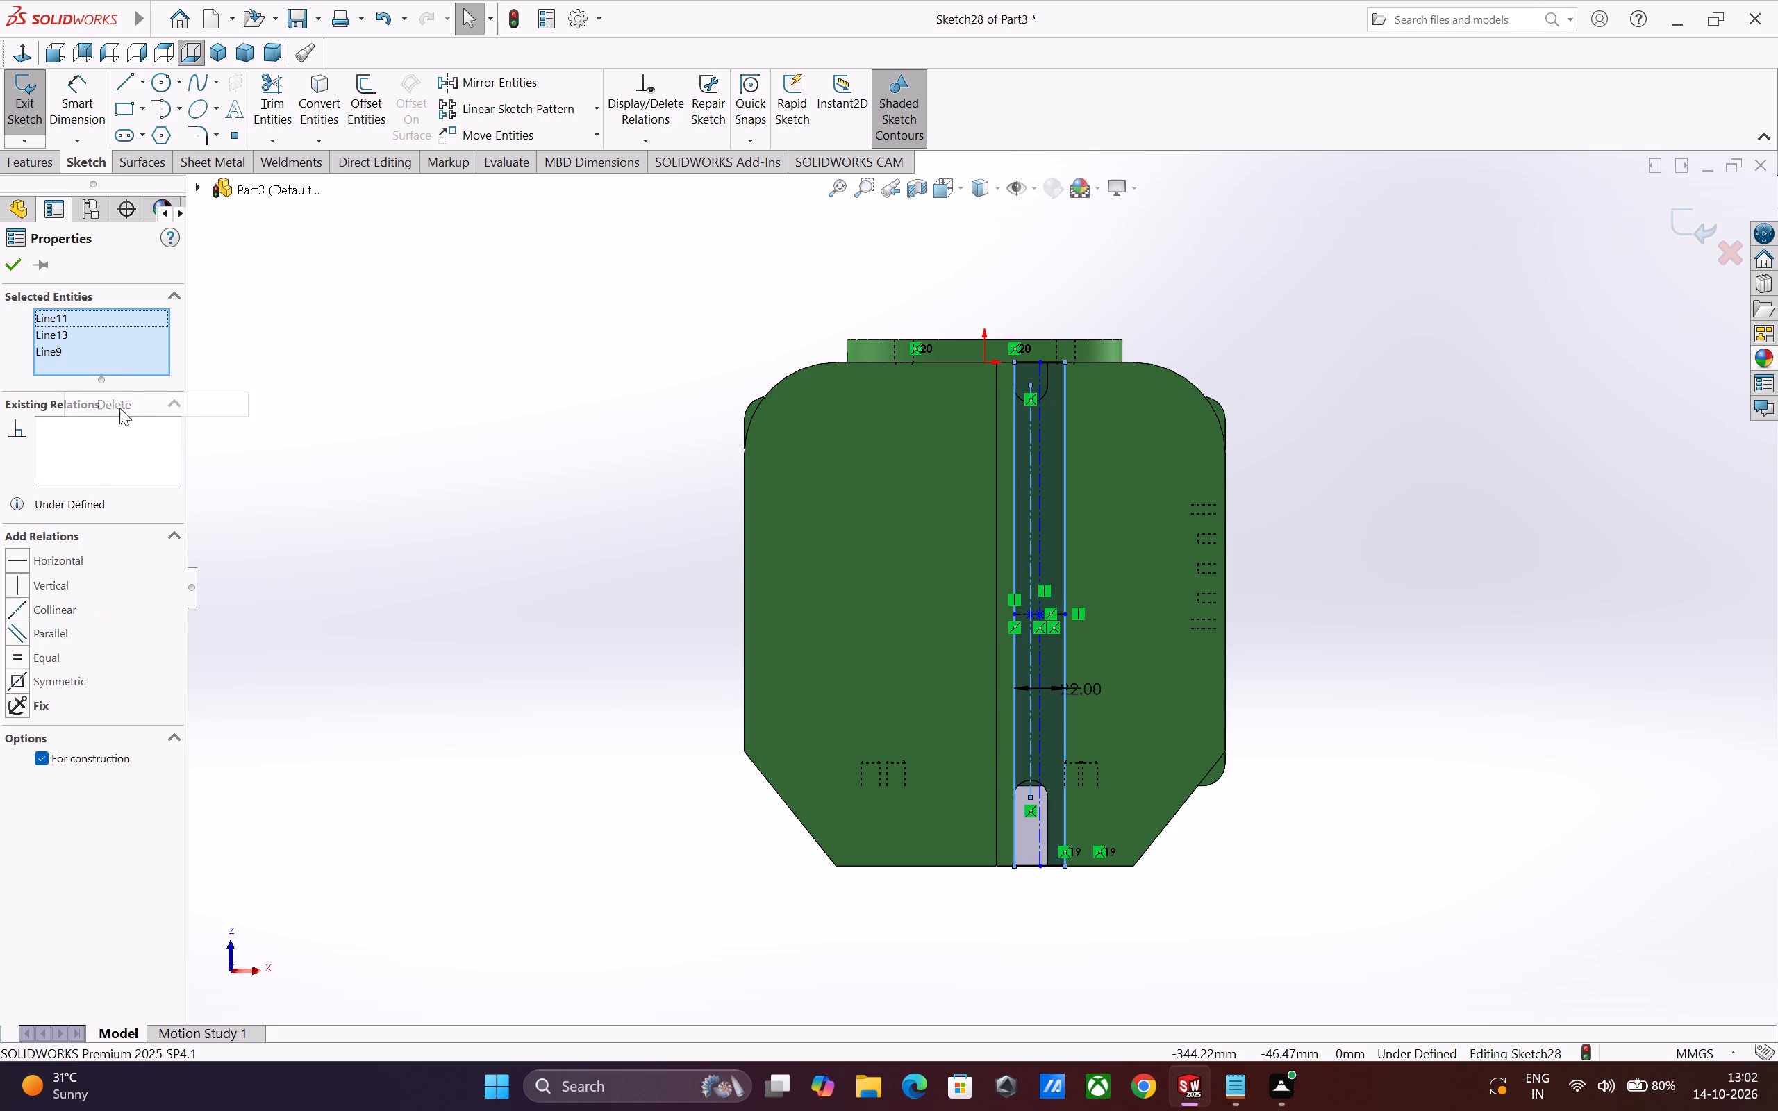
left_click(25, 684)
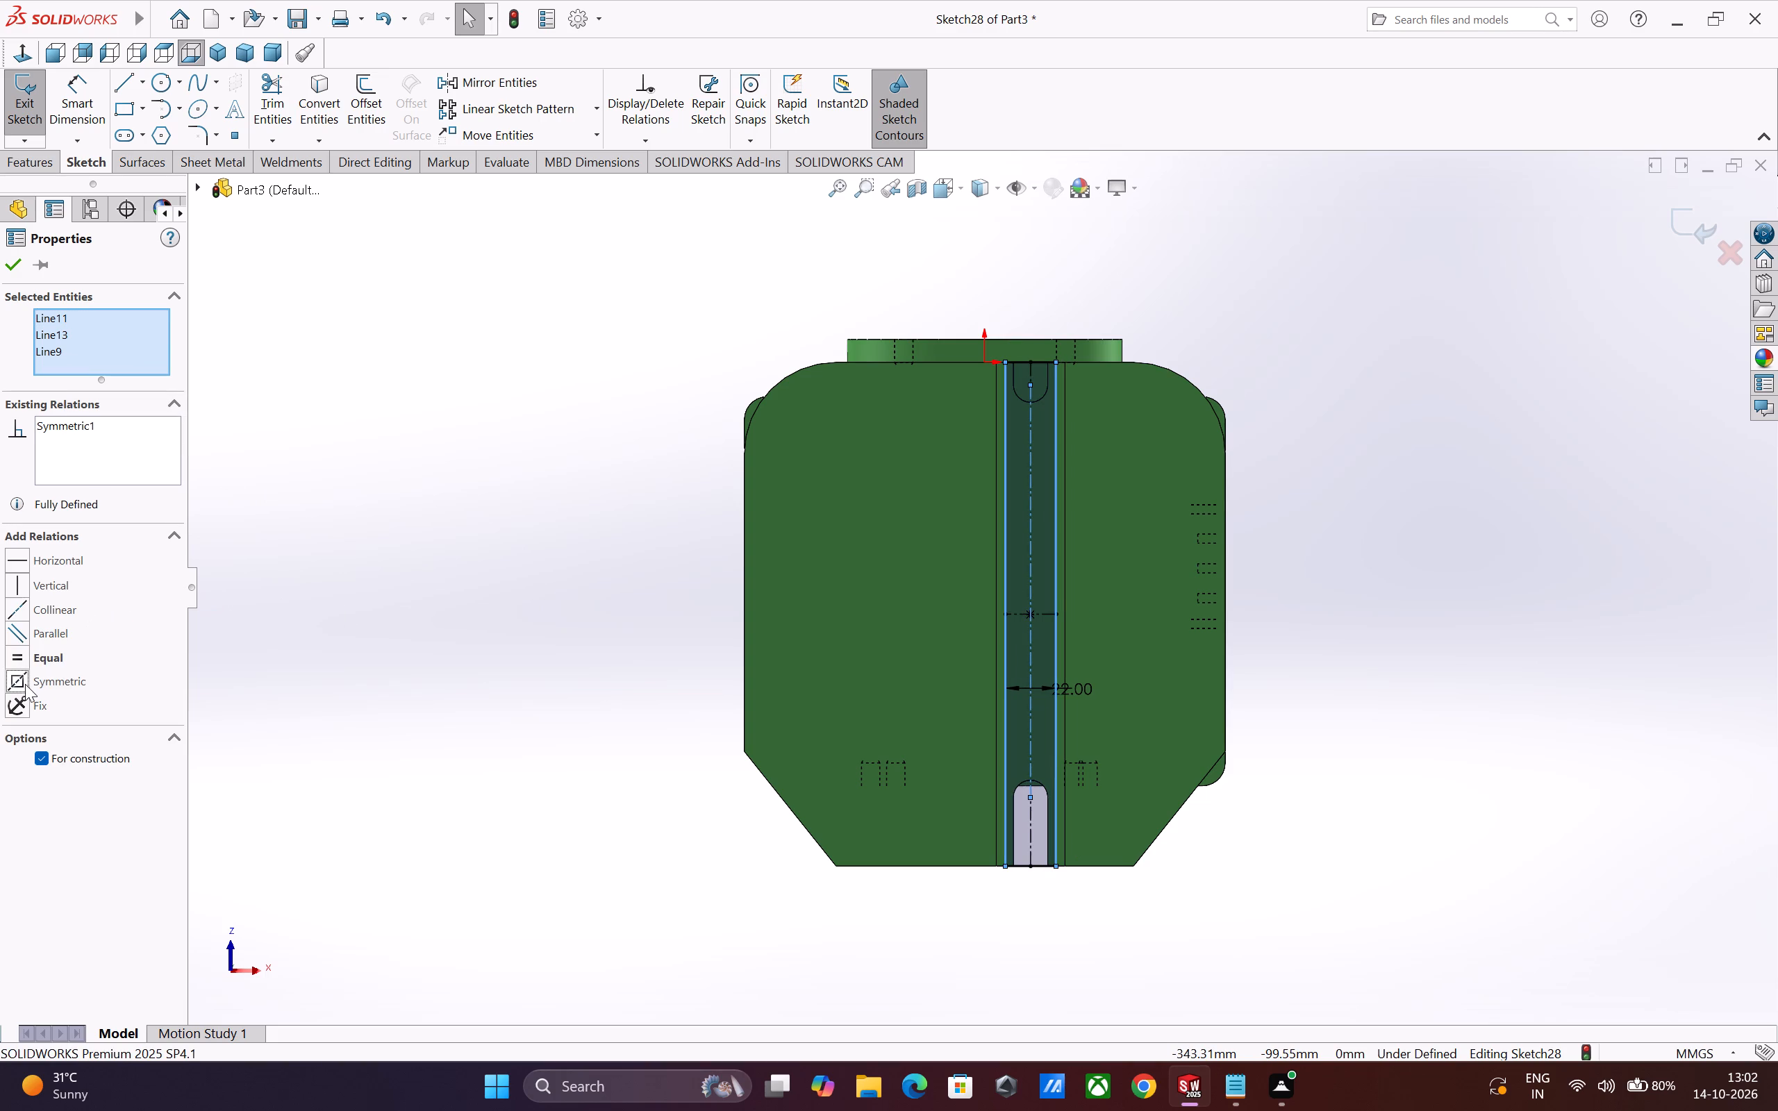
left_click(15, 267)
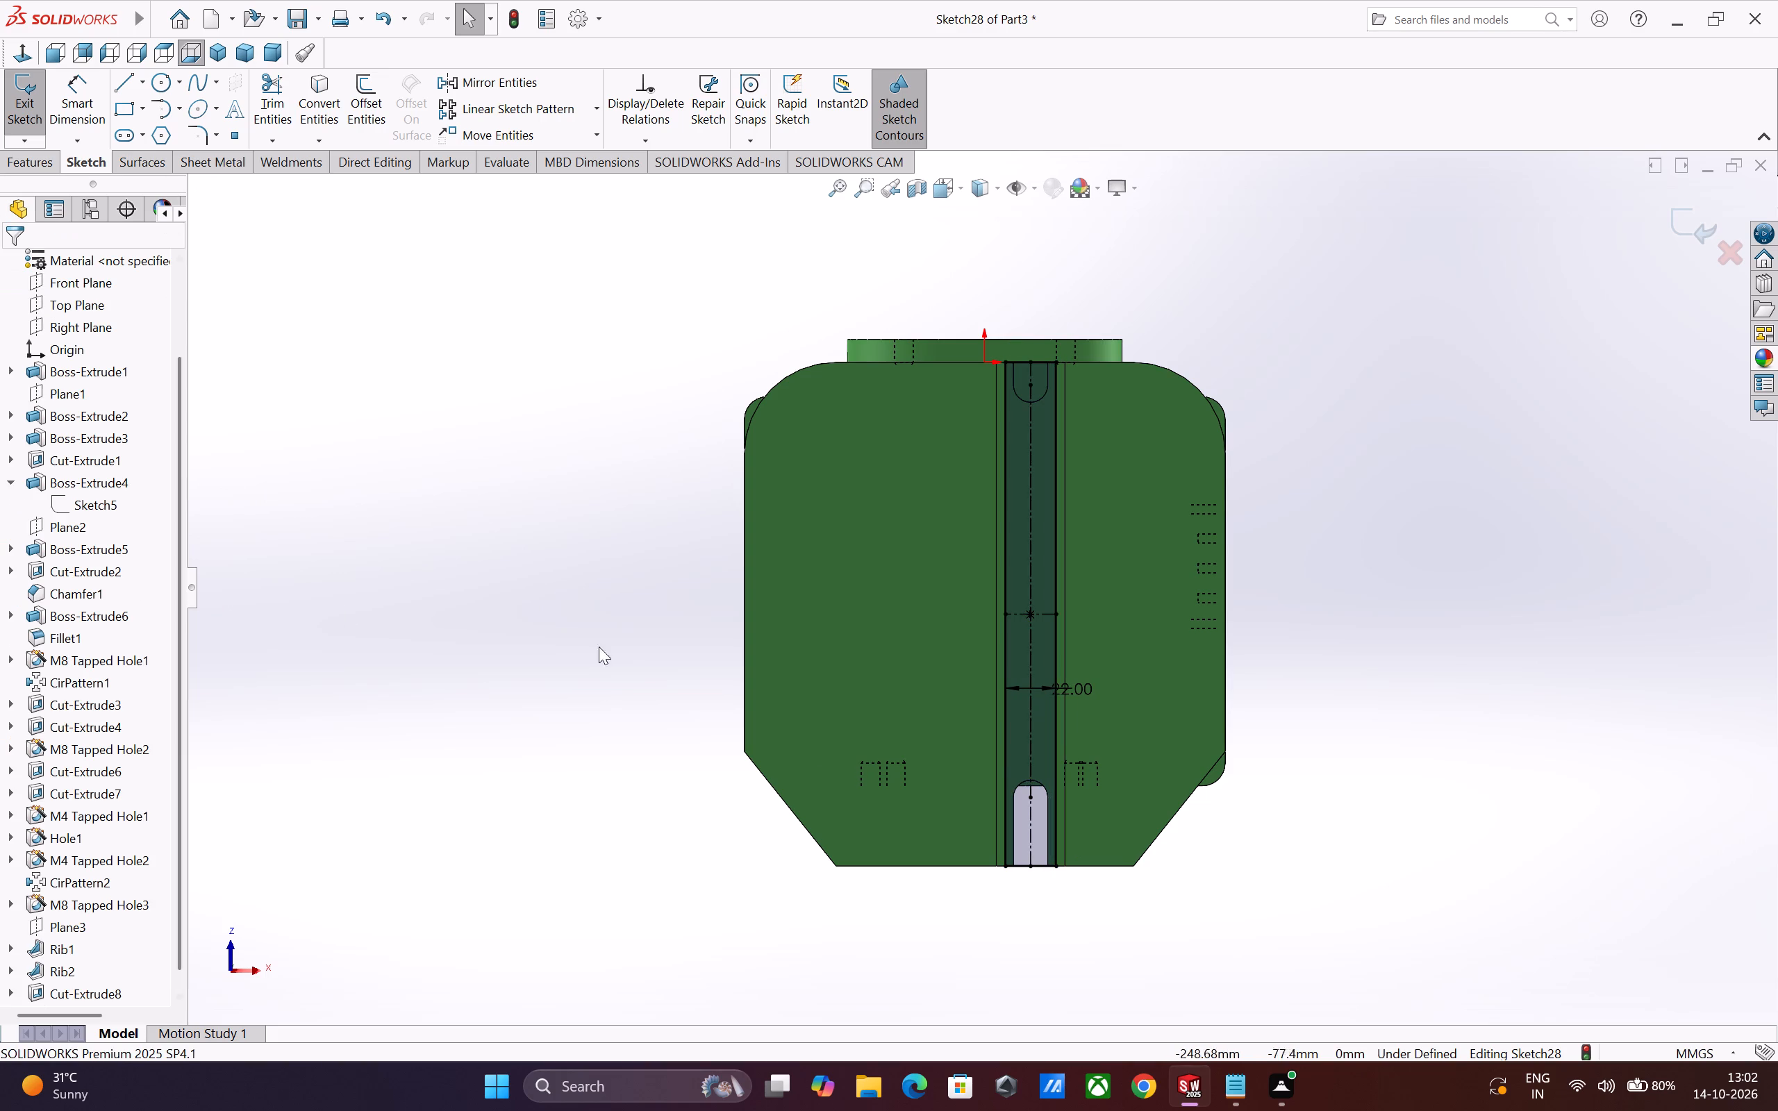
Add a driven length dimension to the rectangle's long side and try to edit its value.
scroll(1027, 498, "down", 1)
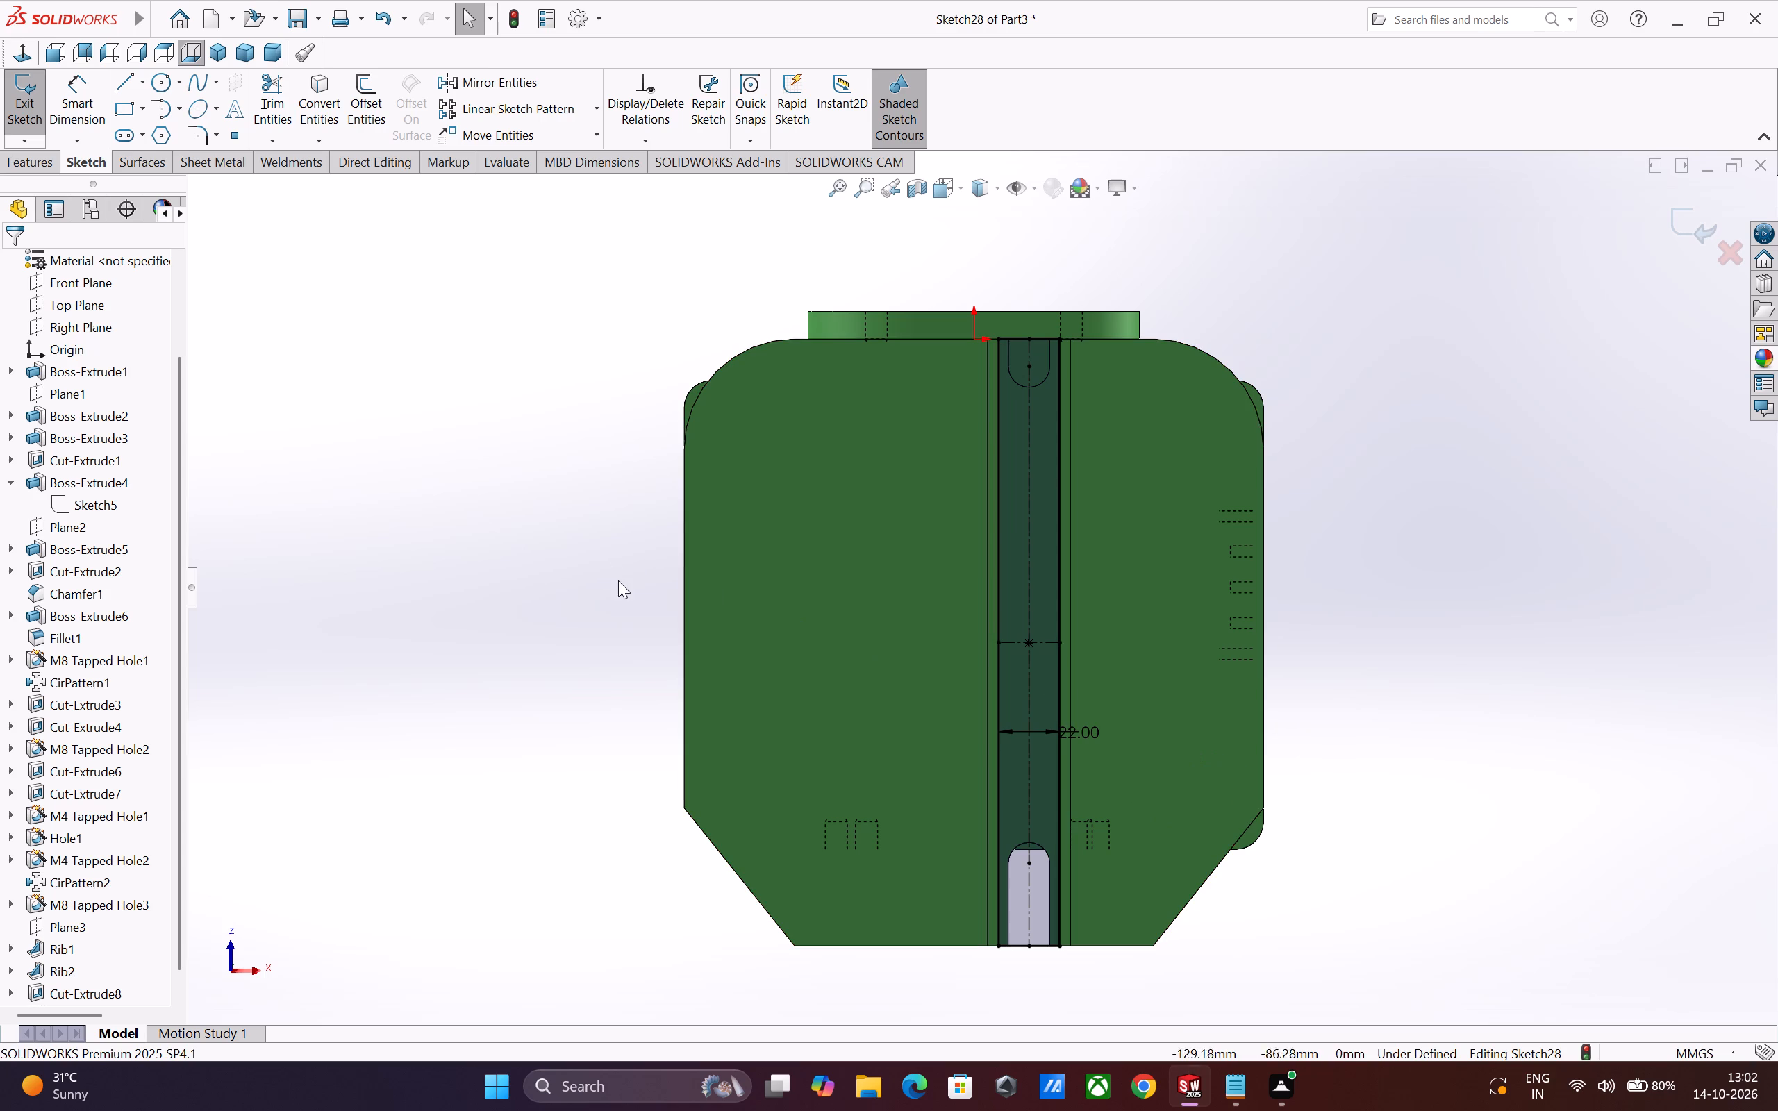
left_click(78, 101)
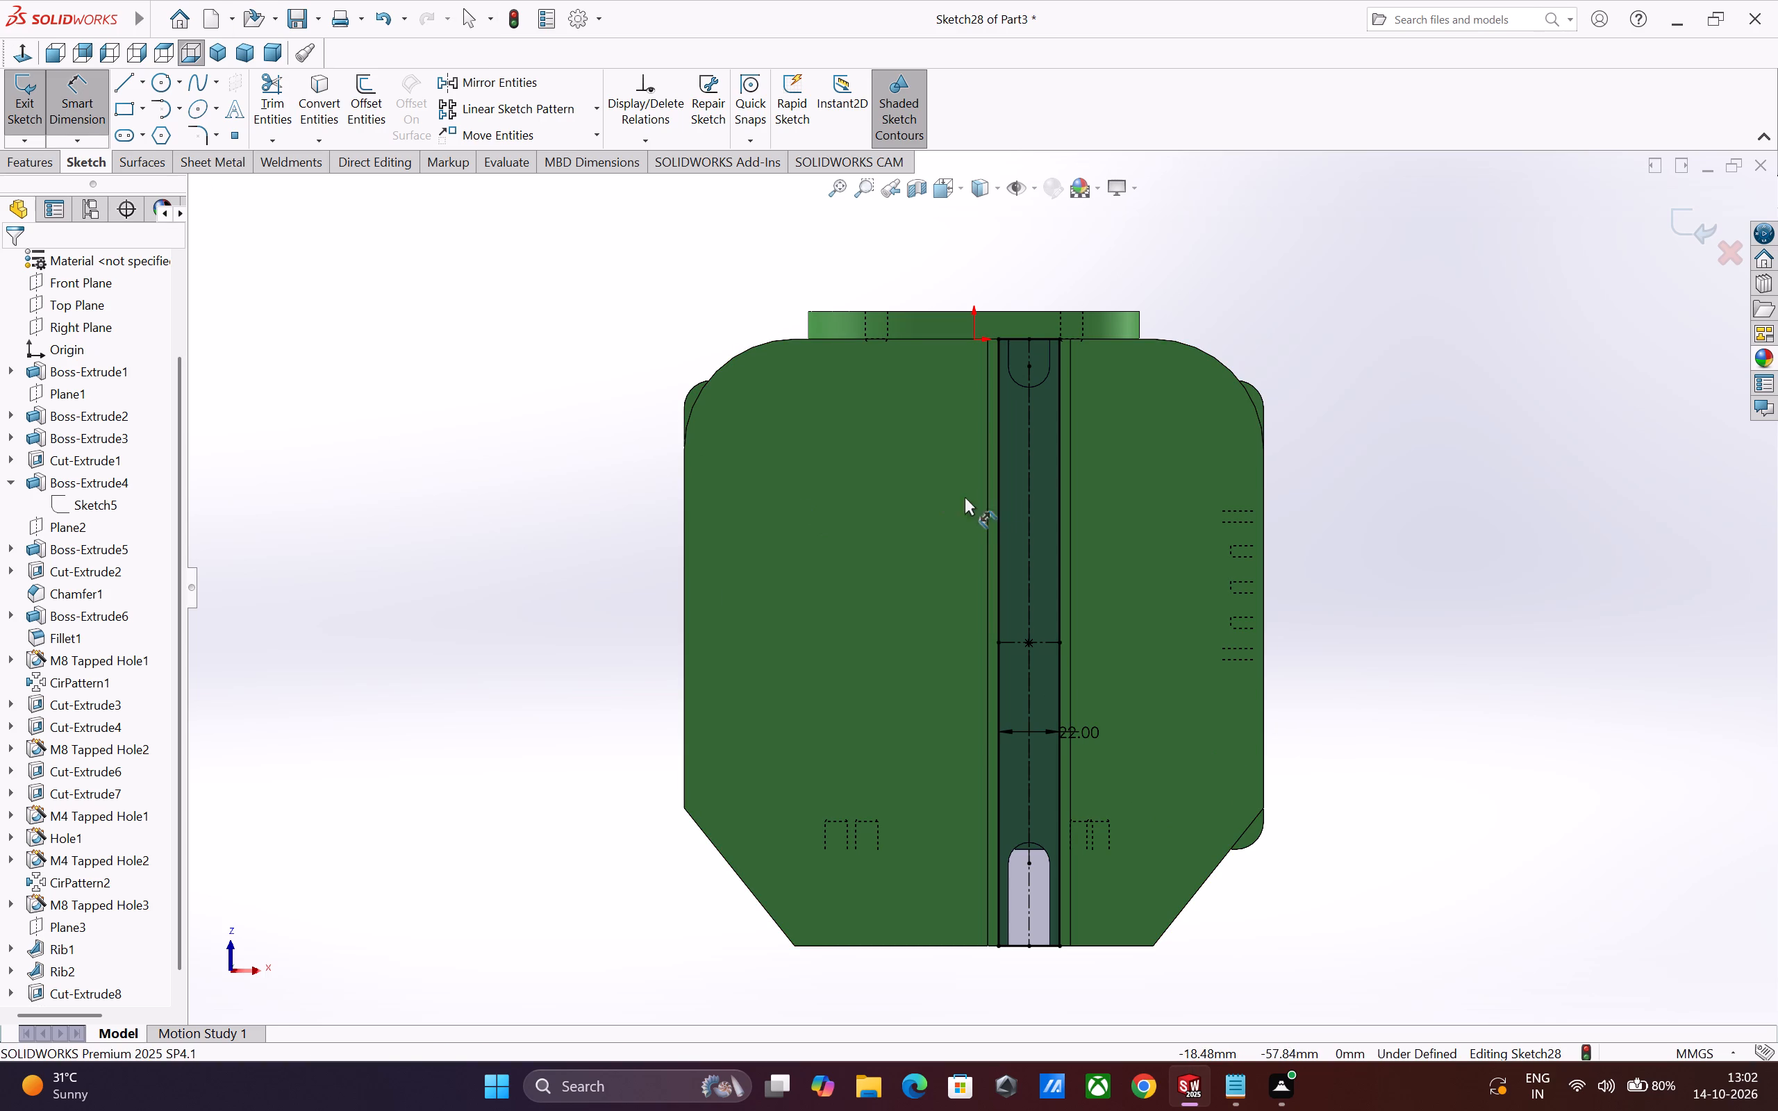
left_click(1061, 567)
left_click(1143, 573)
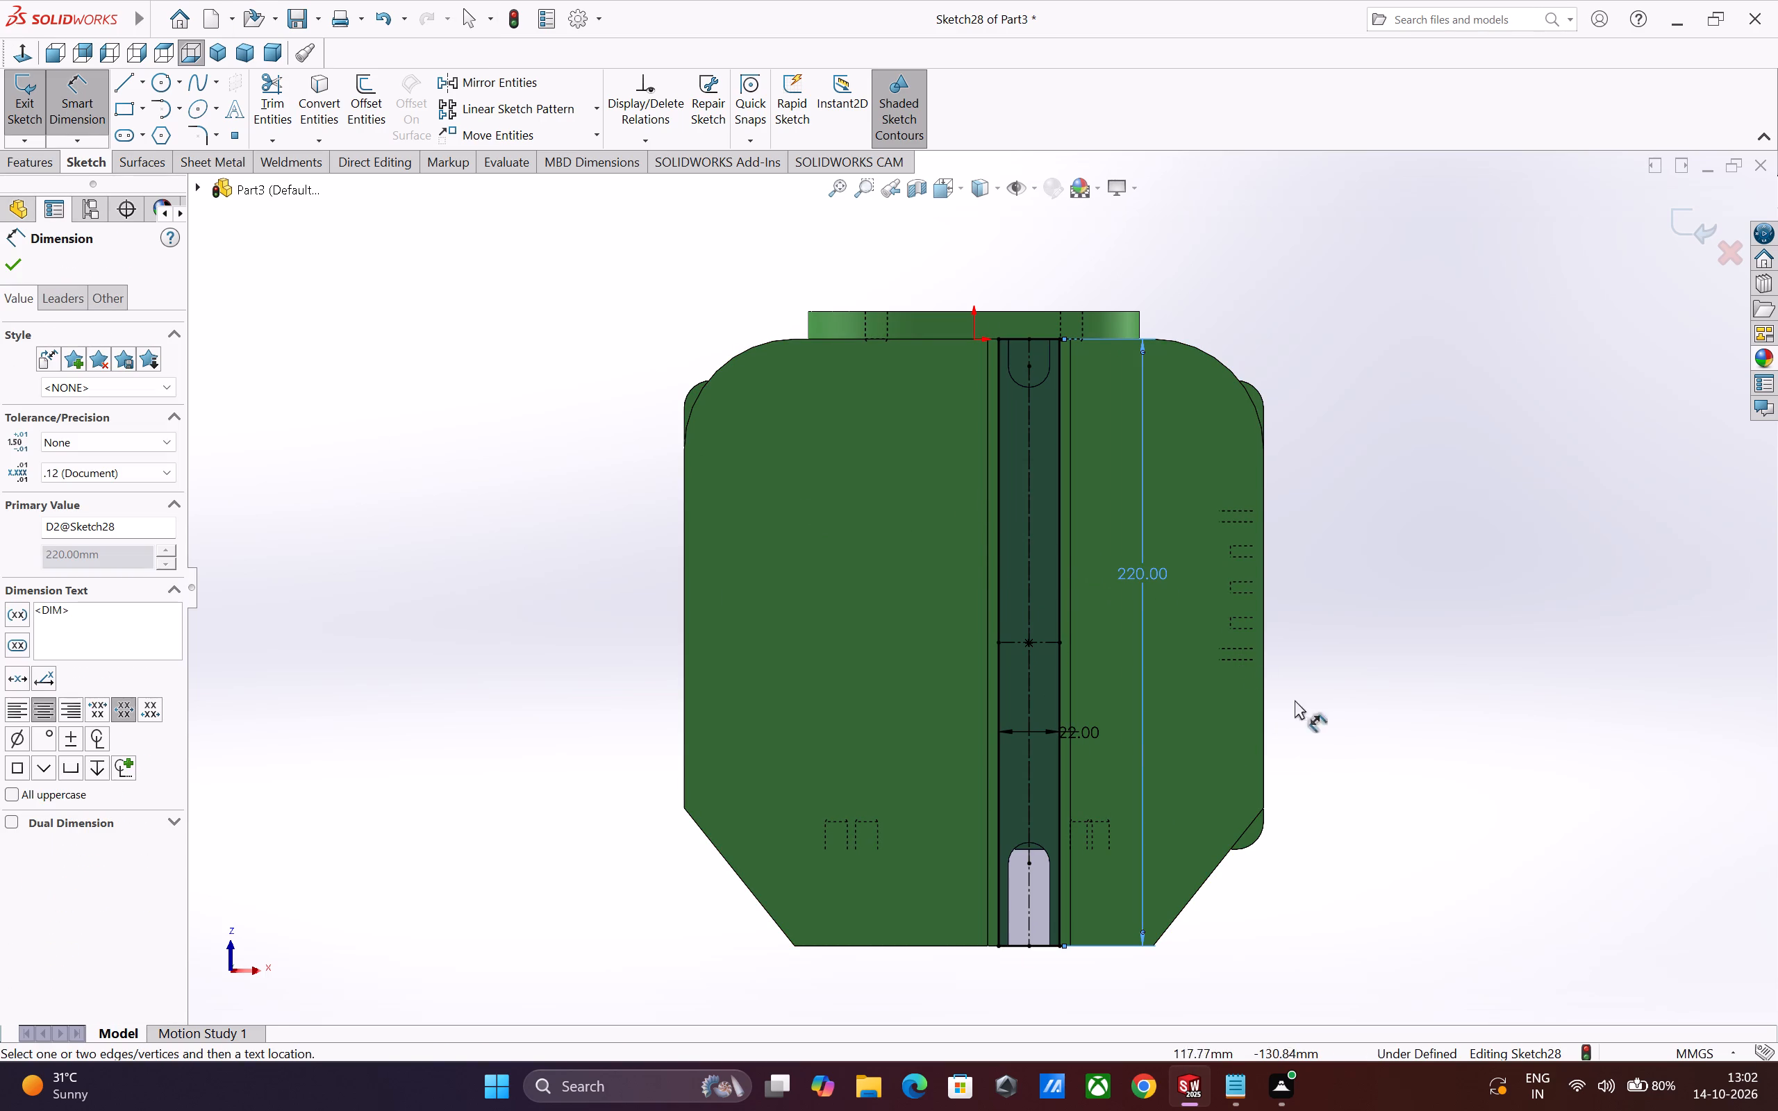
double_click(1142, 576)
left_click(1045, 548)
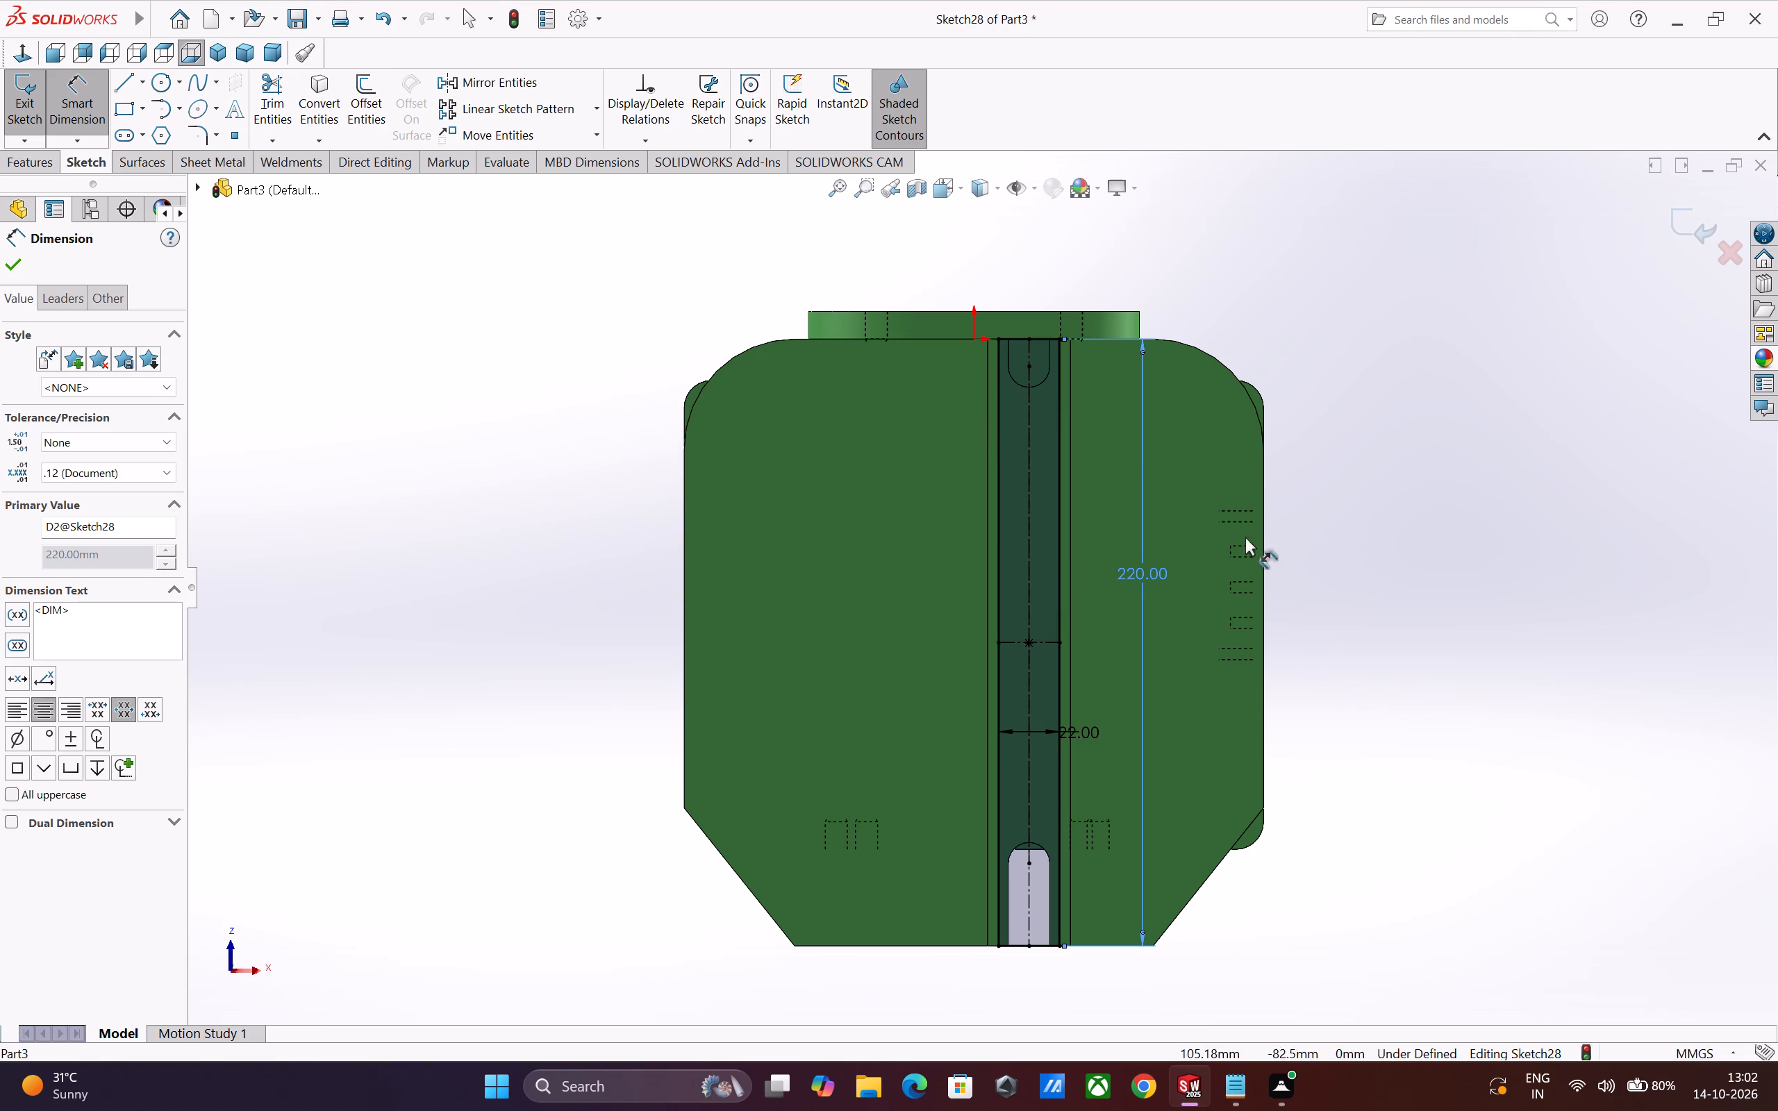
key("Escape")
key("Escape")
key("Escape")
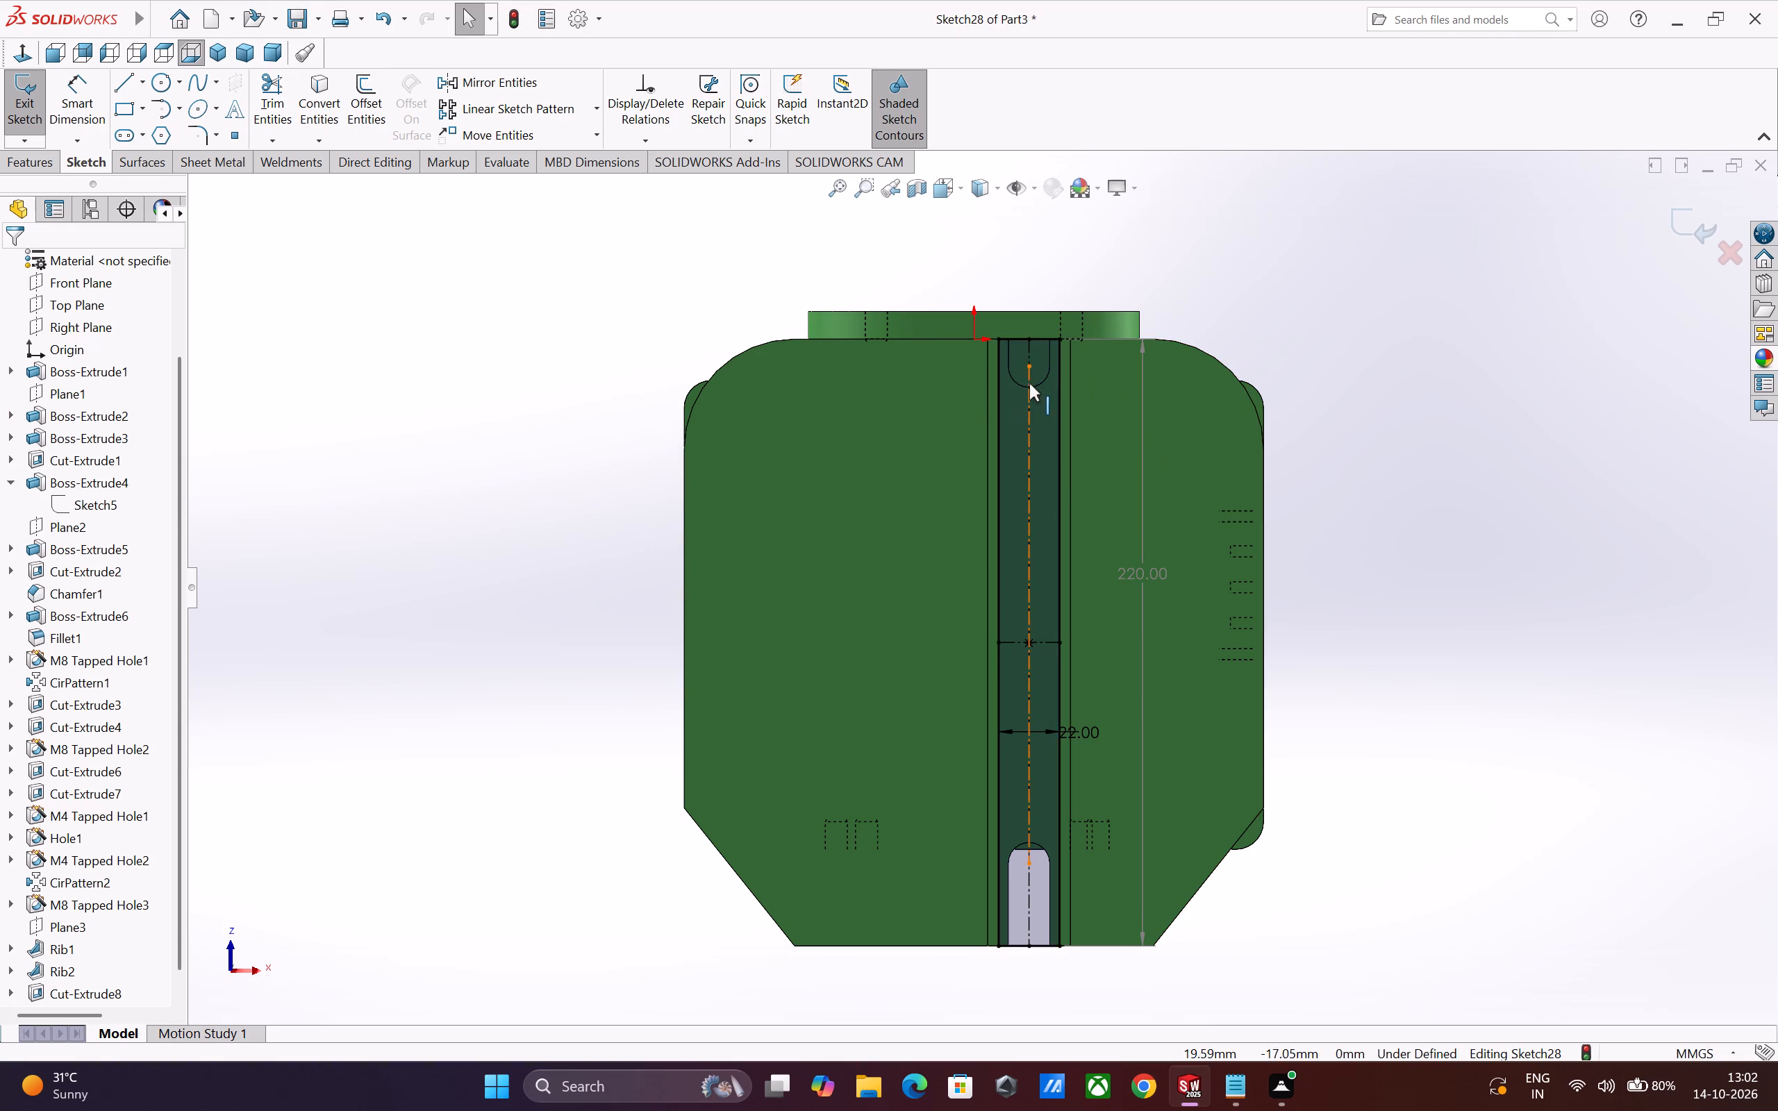
Delete the midpoint and coincident relations holding the rectangle's end edge nearest the origin, and pull that edge inward to about 184 mm rectangle length.
left_click_drag(1046, 338, 1045, 385)
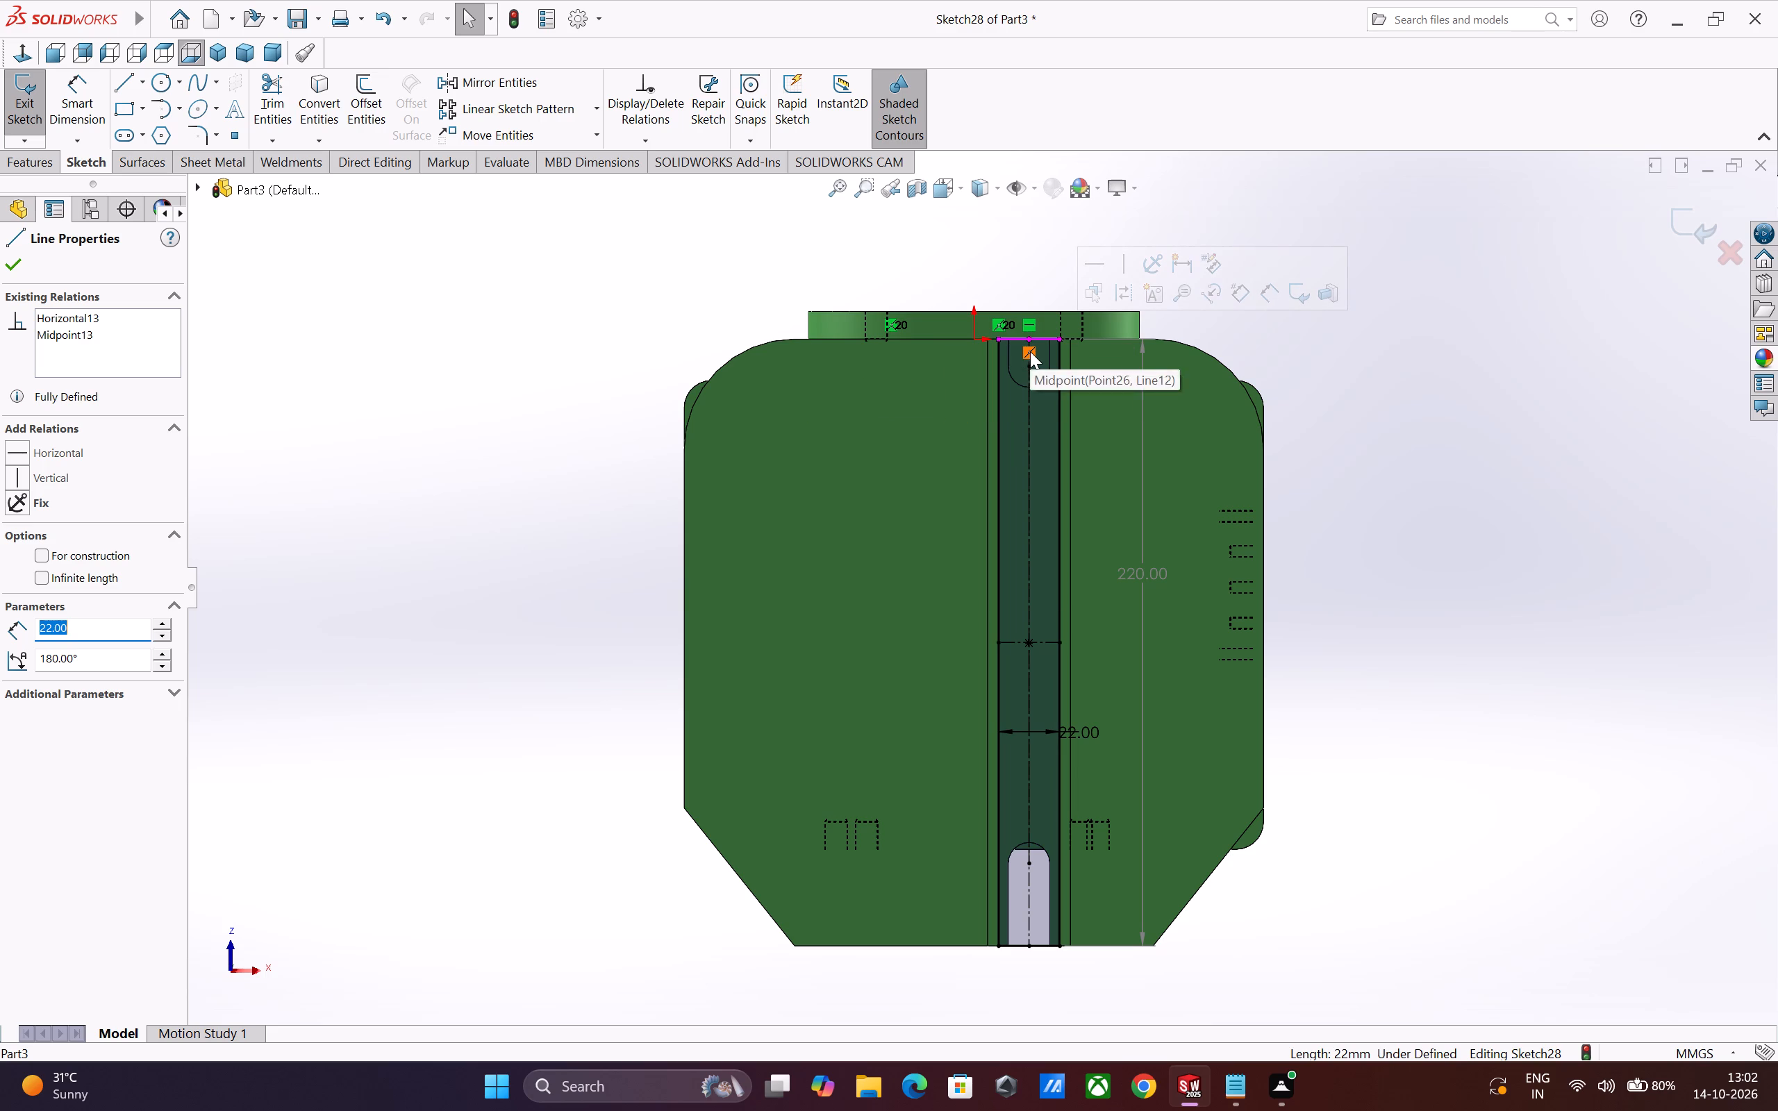
left_click(1027, 353)
key("Delete")
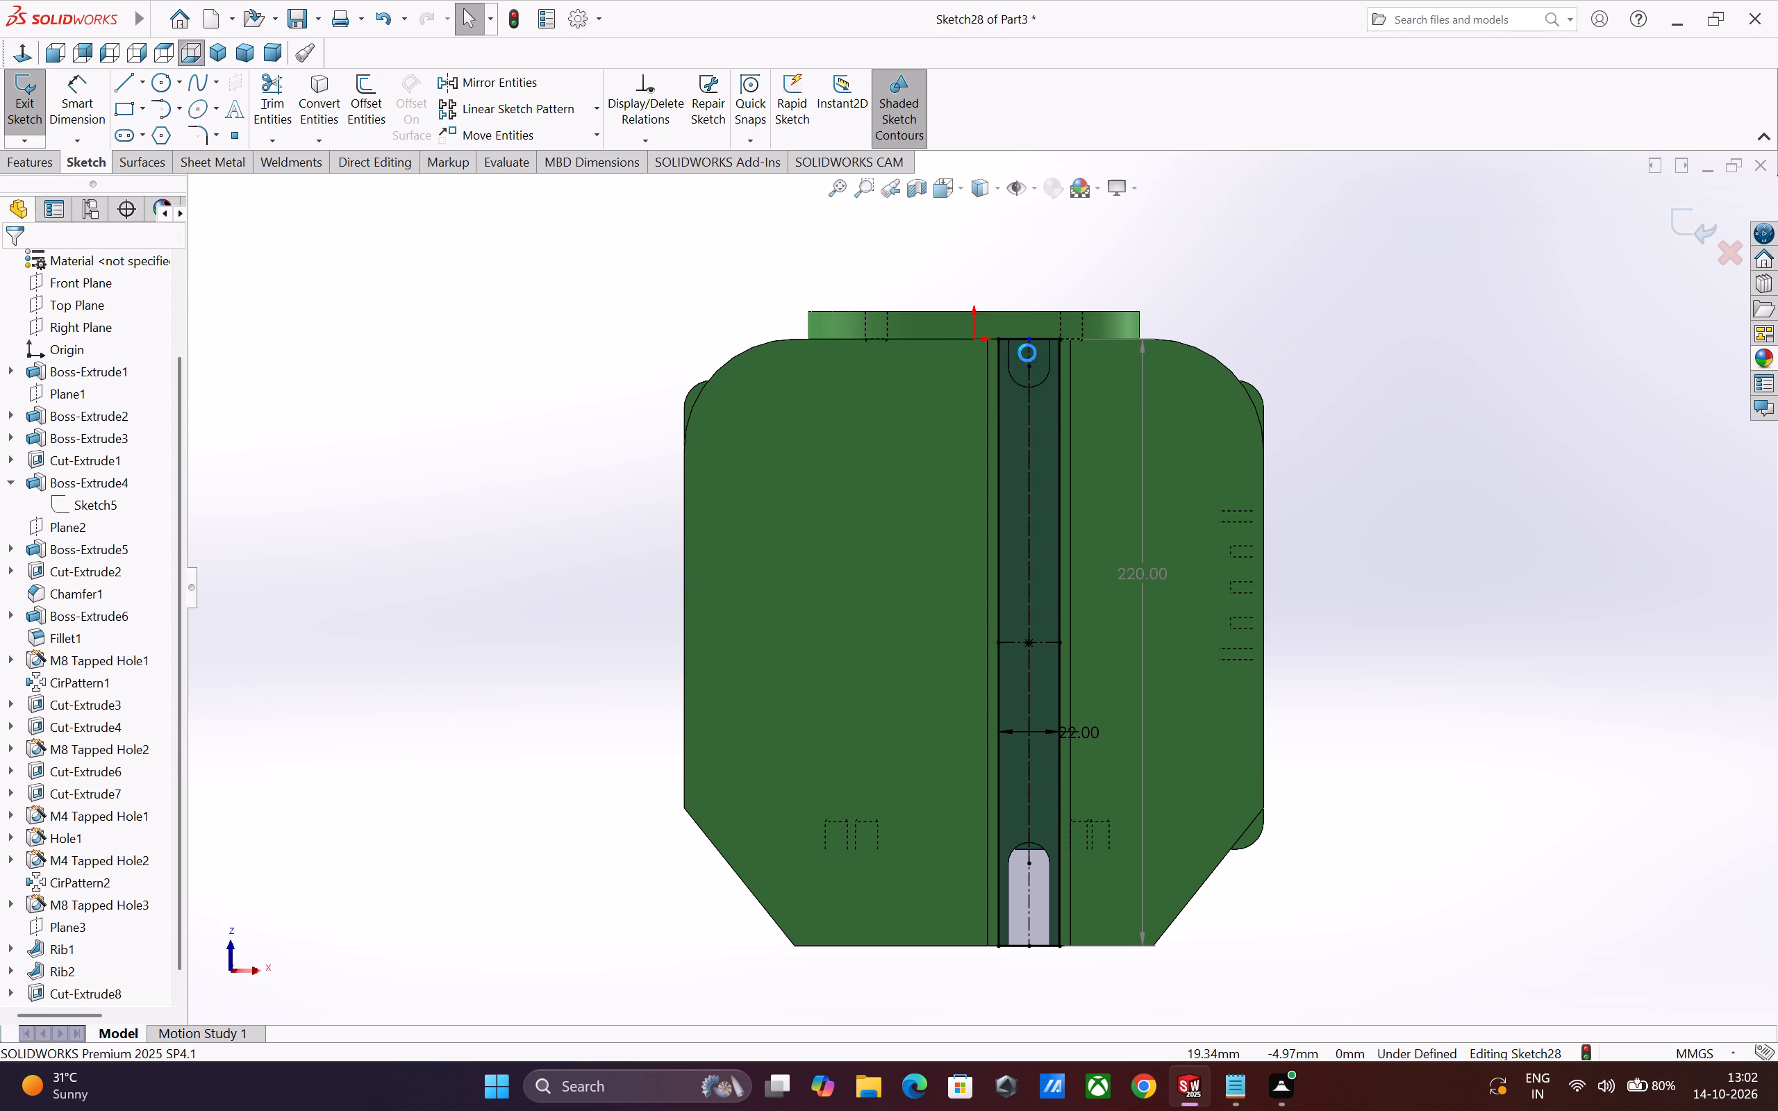
left_click_drag(1039, 338, 1035, 374)
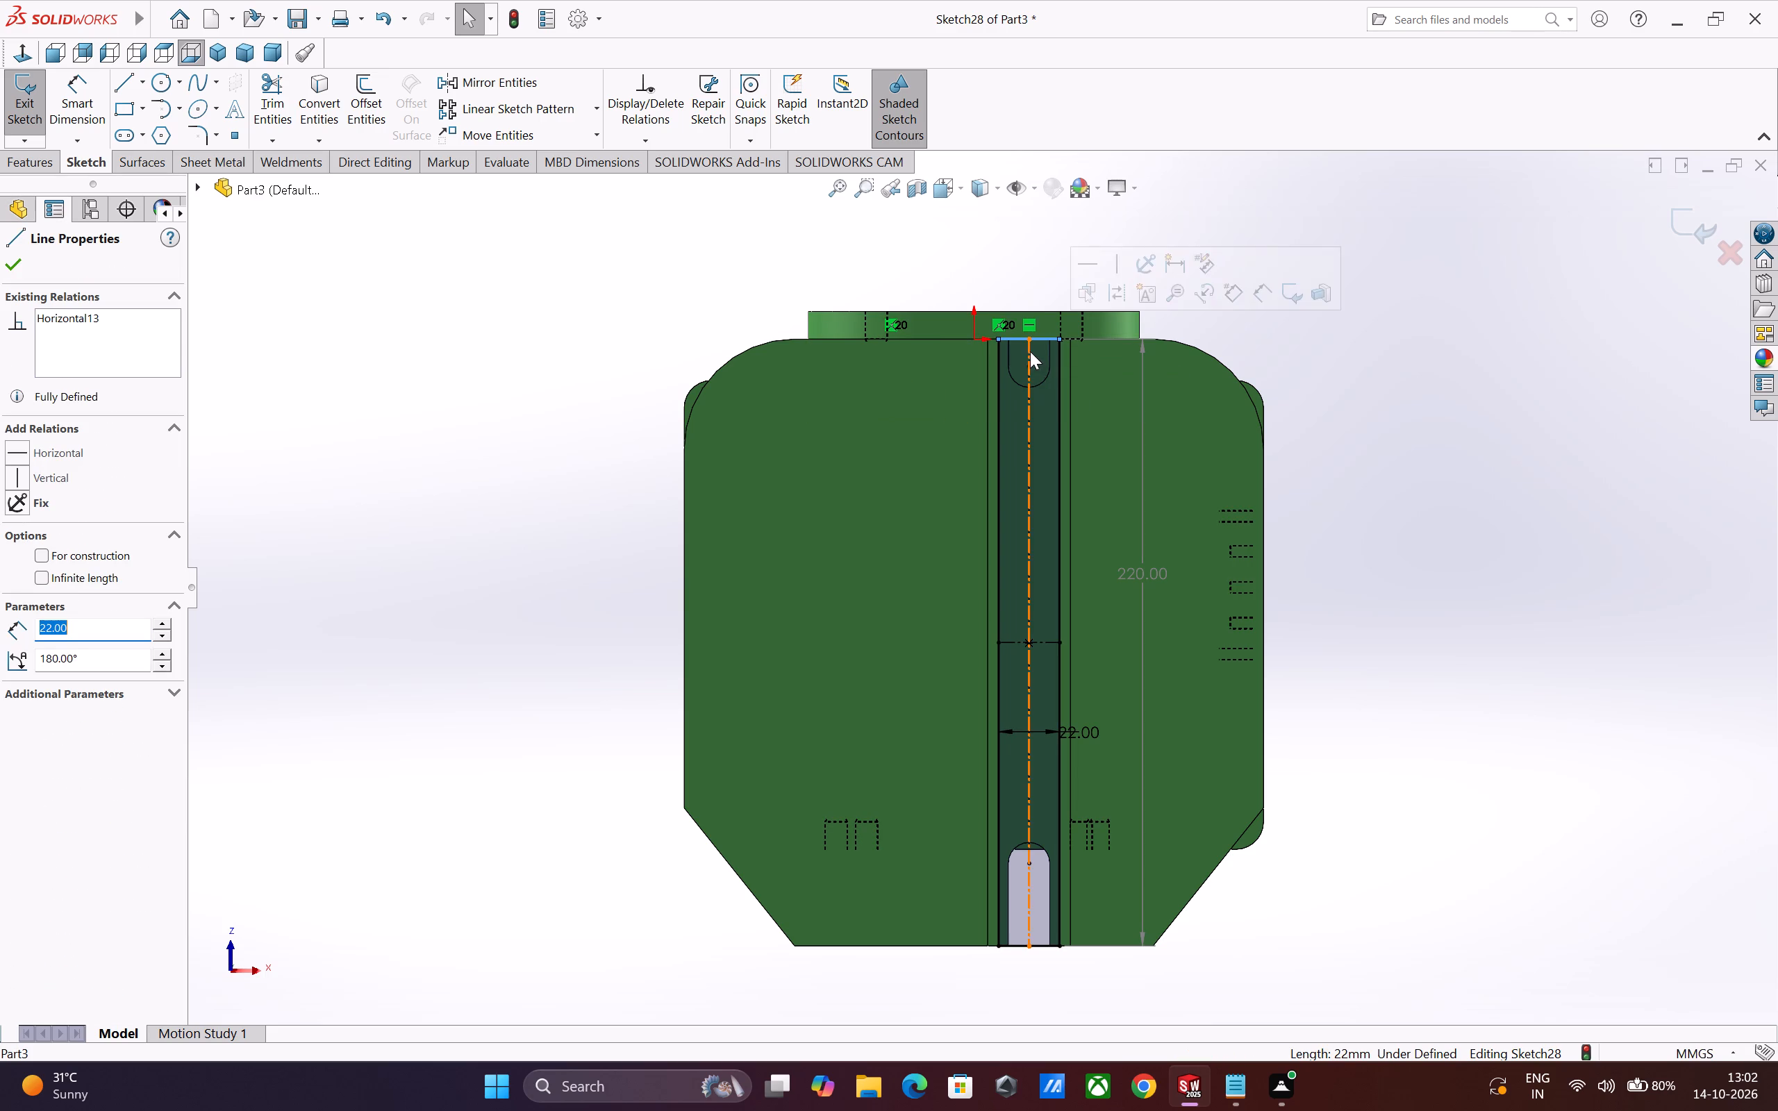
left_click(999, 327)
key("Delete")
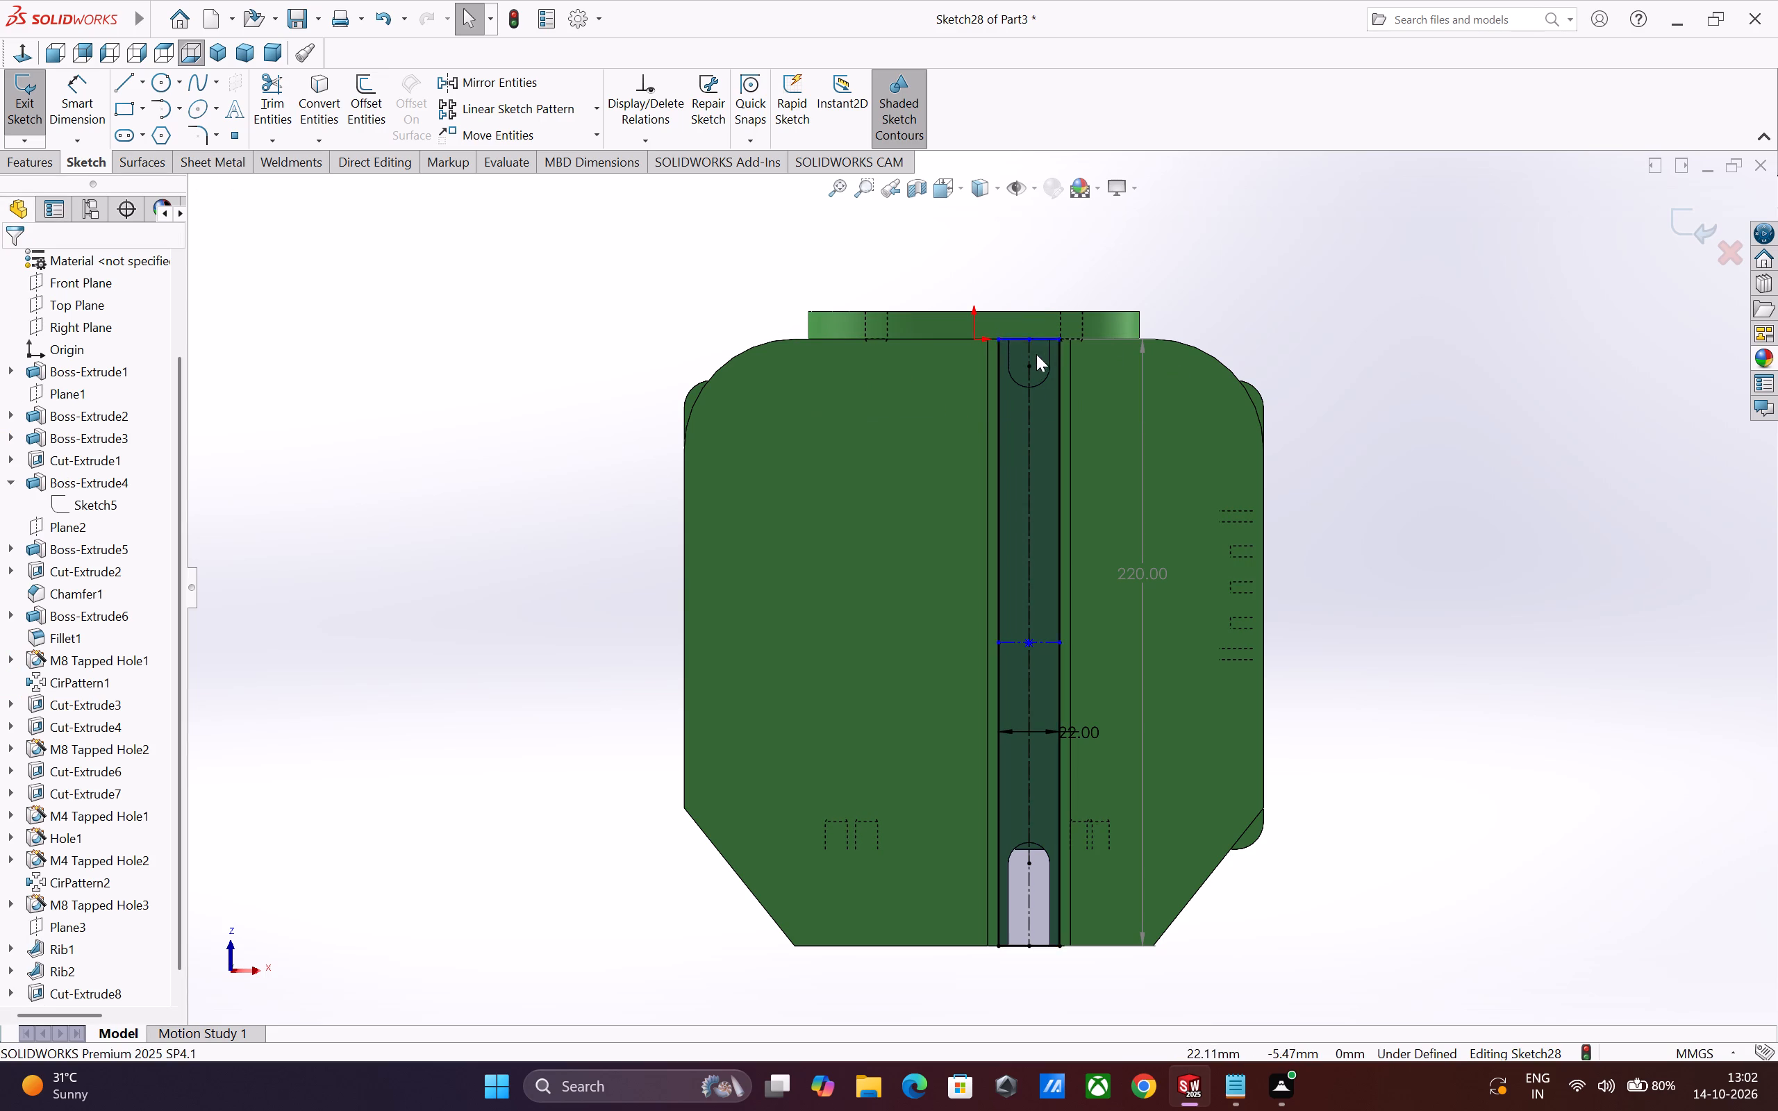
left_click_drag(1045, 340, 1046, 405)
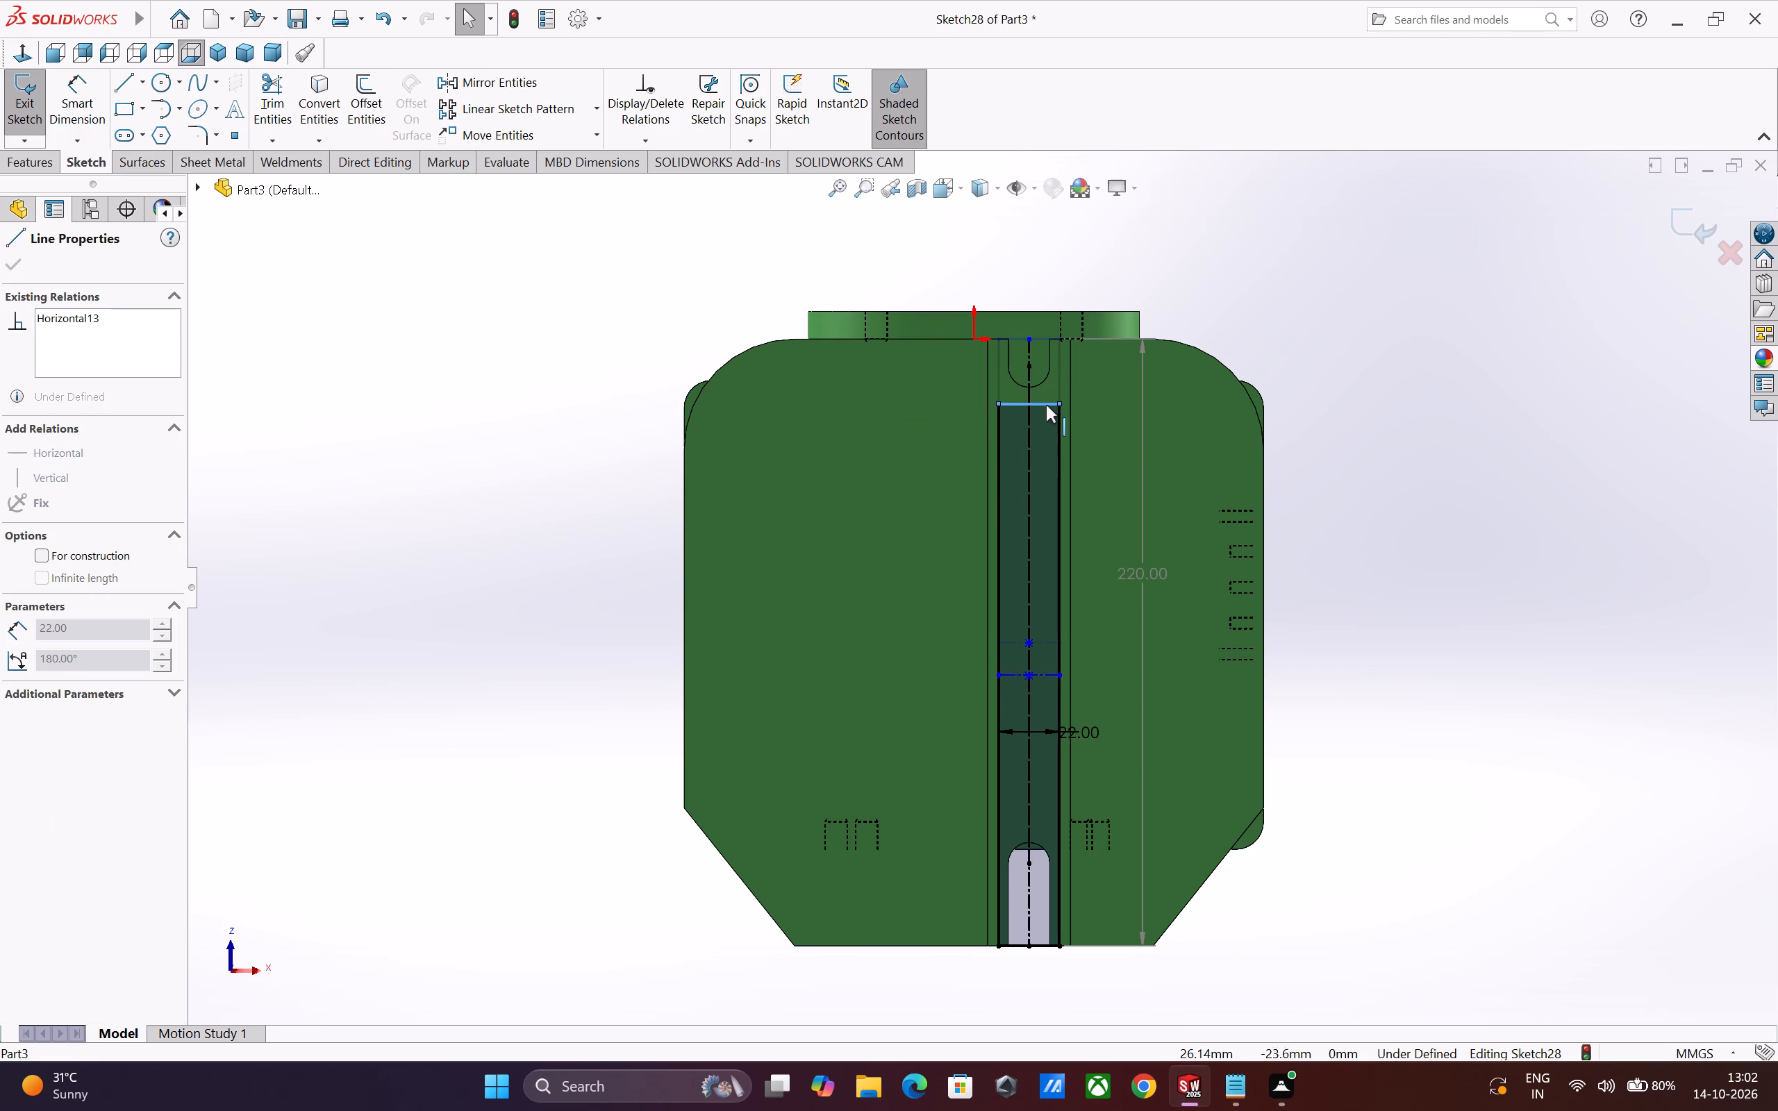
left_click_drag(1046, 405, 1046, 437)
key("Escape")
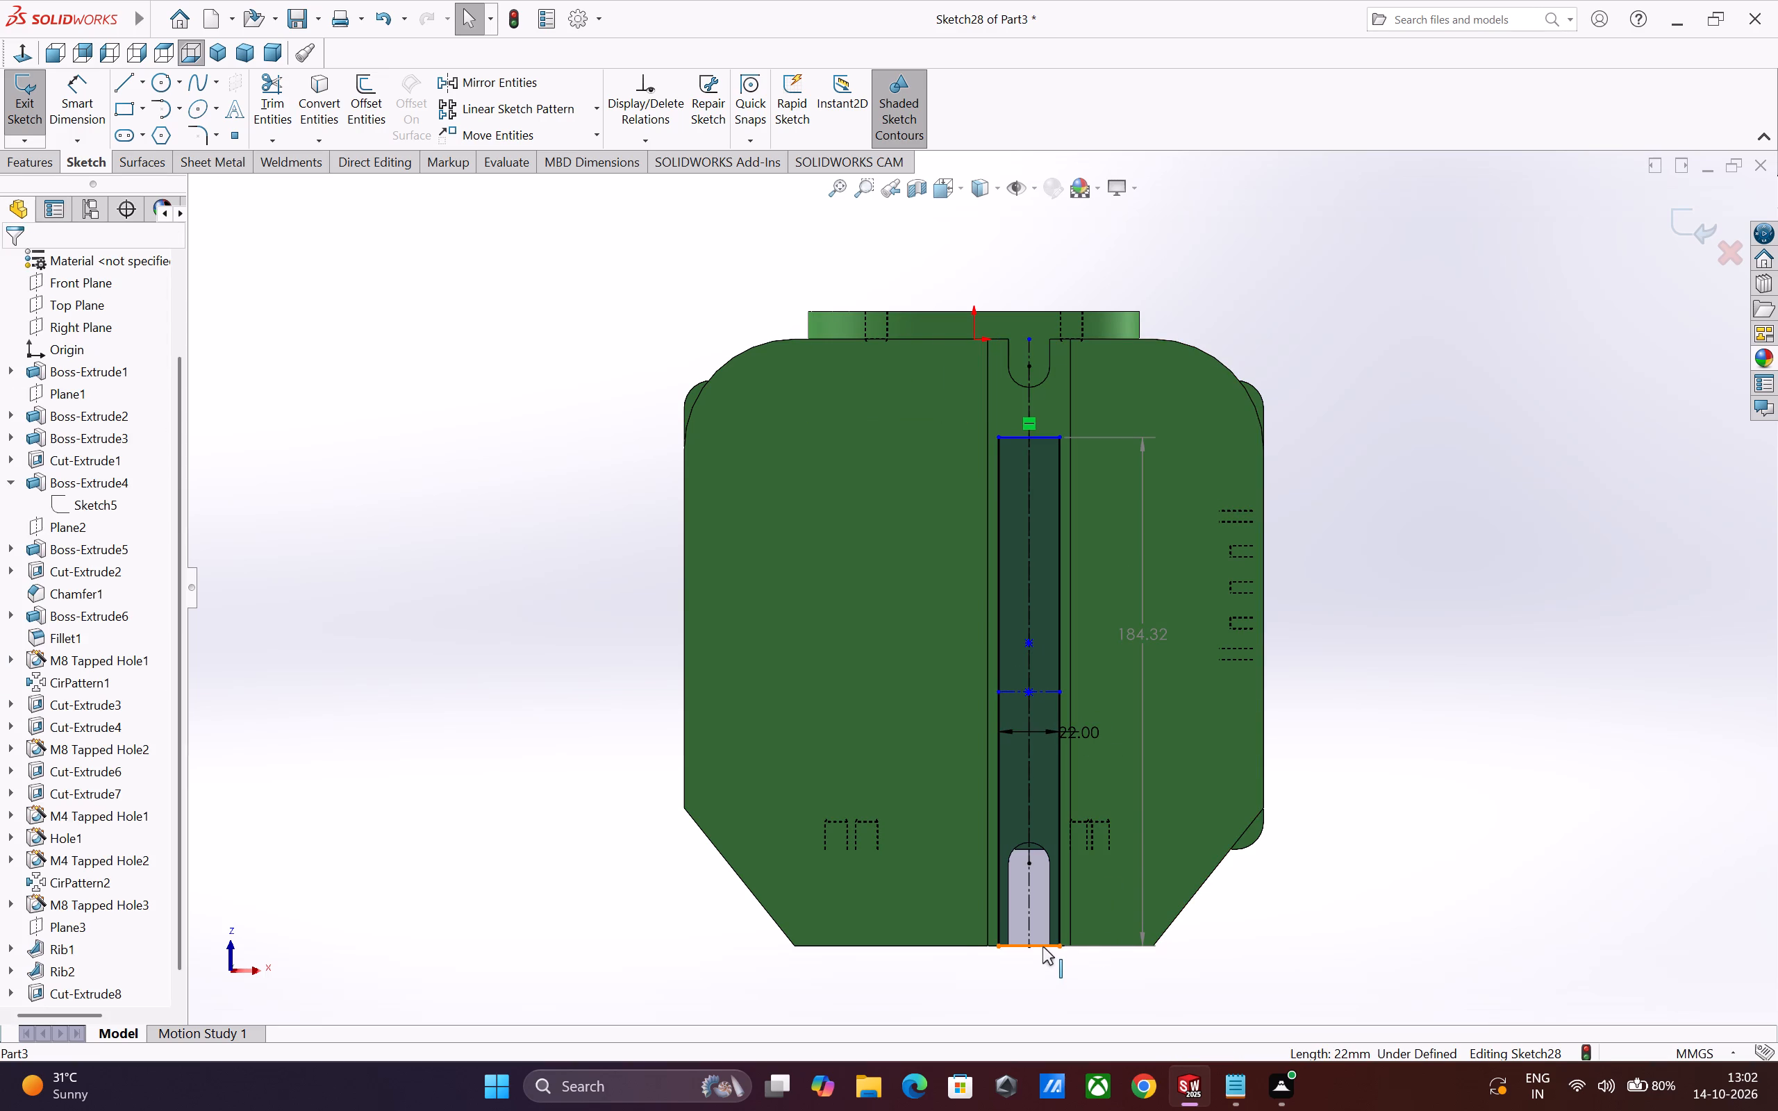
Delete the coincident and midpoint relations at the rectangle's opposite end edge and pull it inward to the slot's arc, about 120 mm rectangle length.
left_click(1042, 946)
left_click(1056, 936)
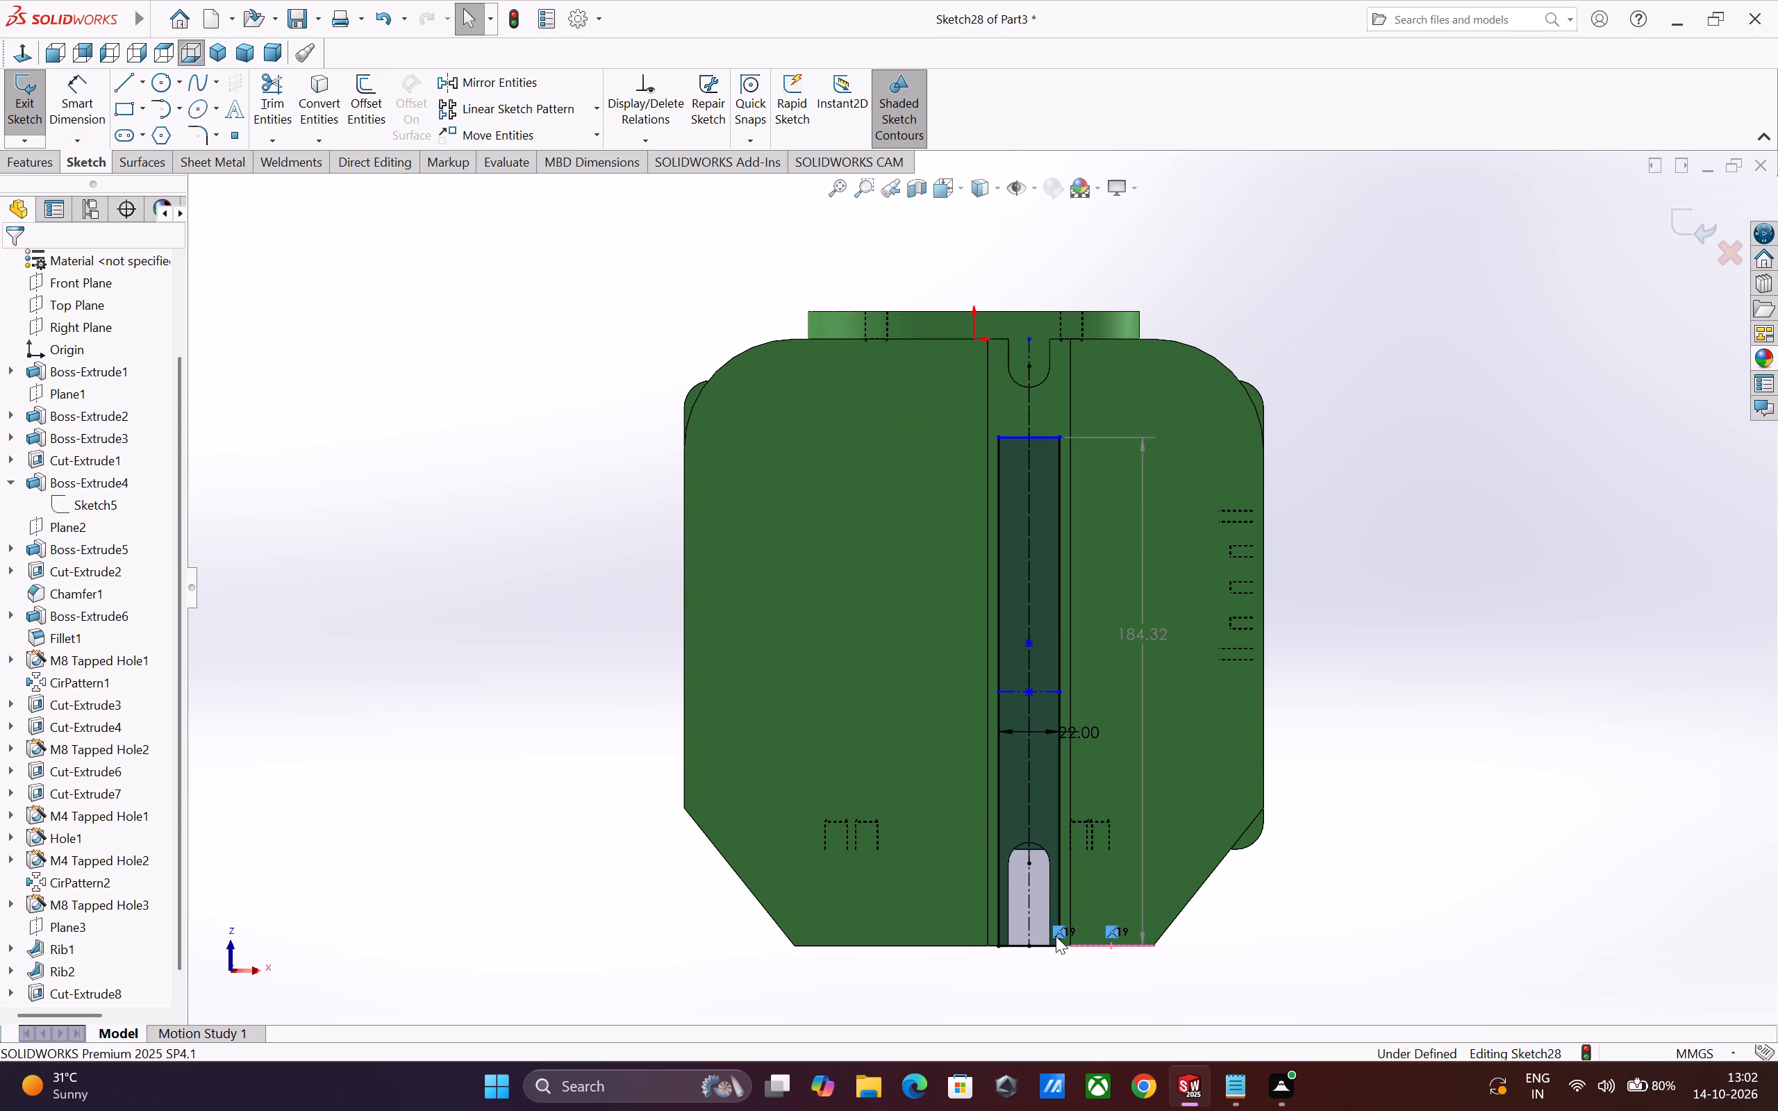
key("Delete")
left_click(1042, 946)
left_click_drag(1042, 946, 1040, 916)
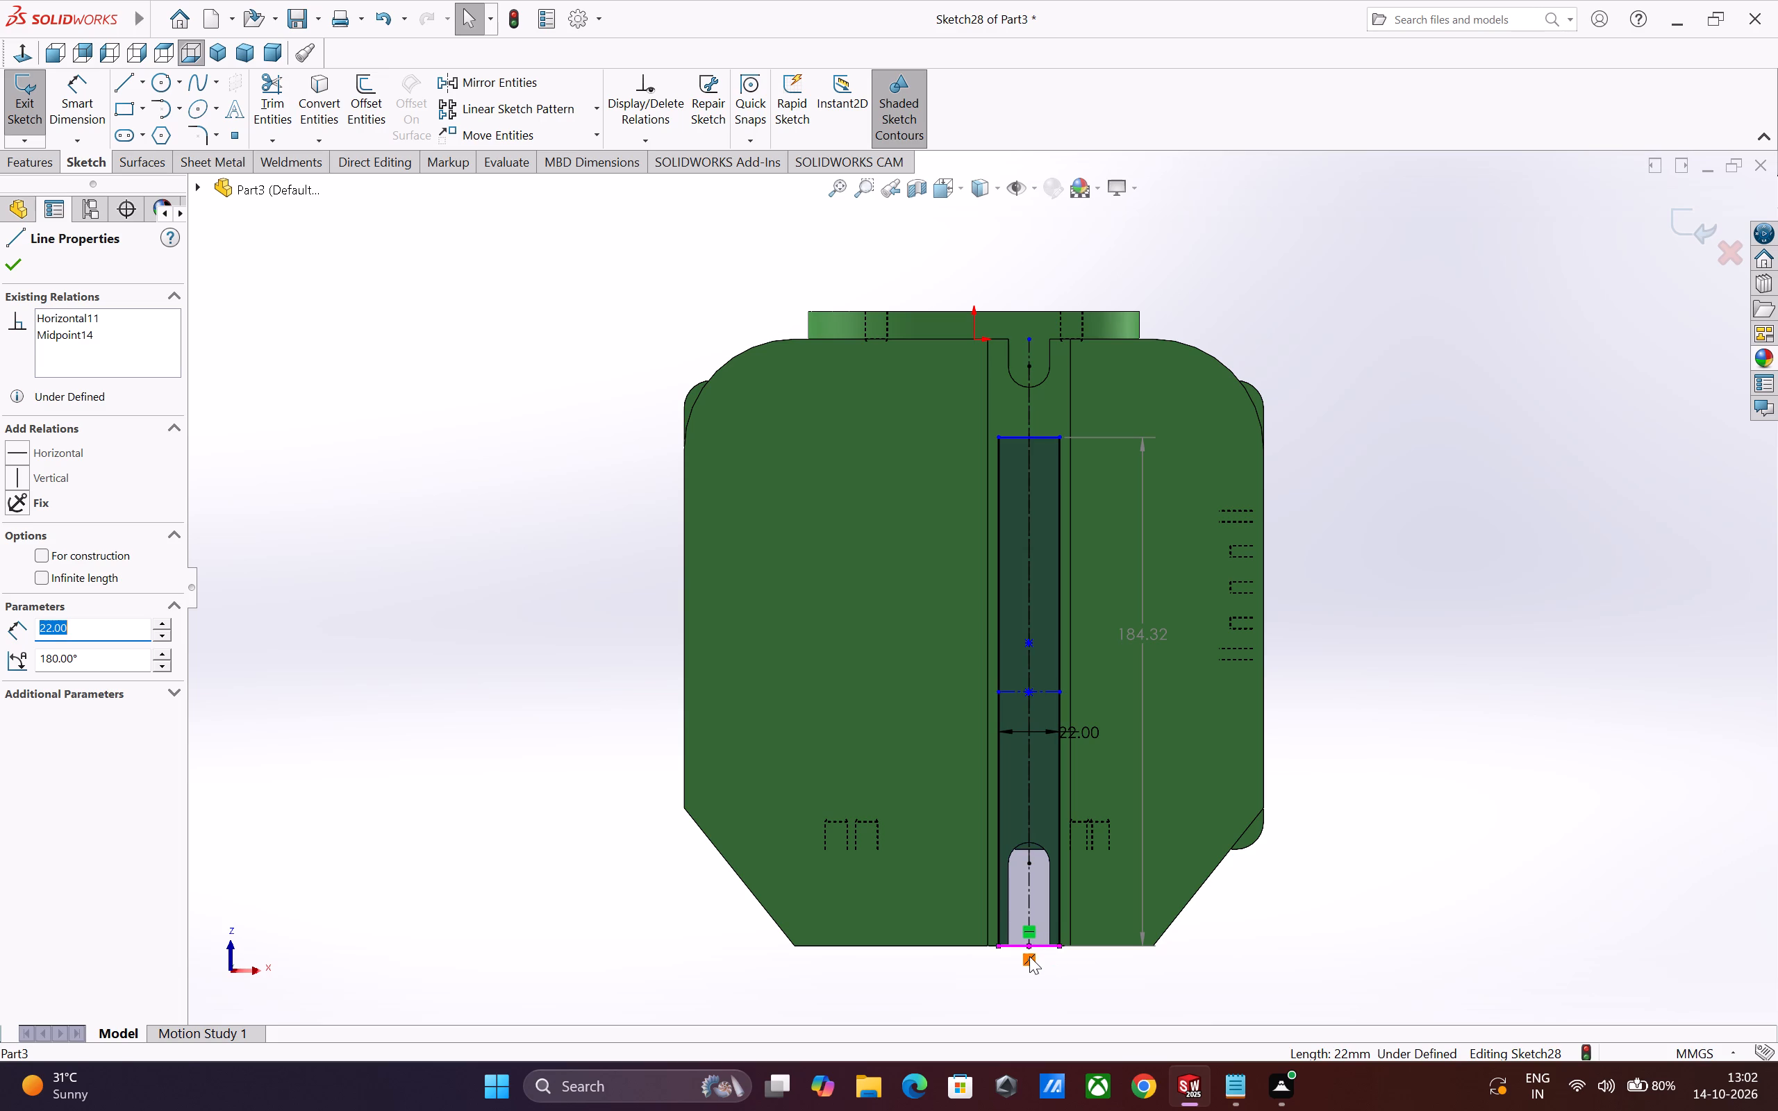
left_click(1029, 956)
key("Delete")
left_click_drag(1038, 946, 1039, 855)
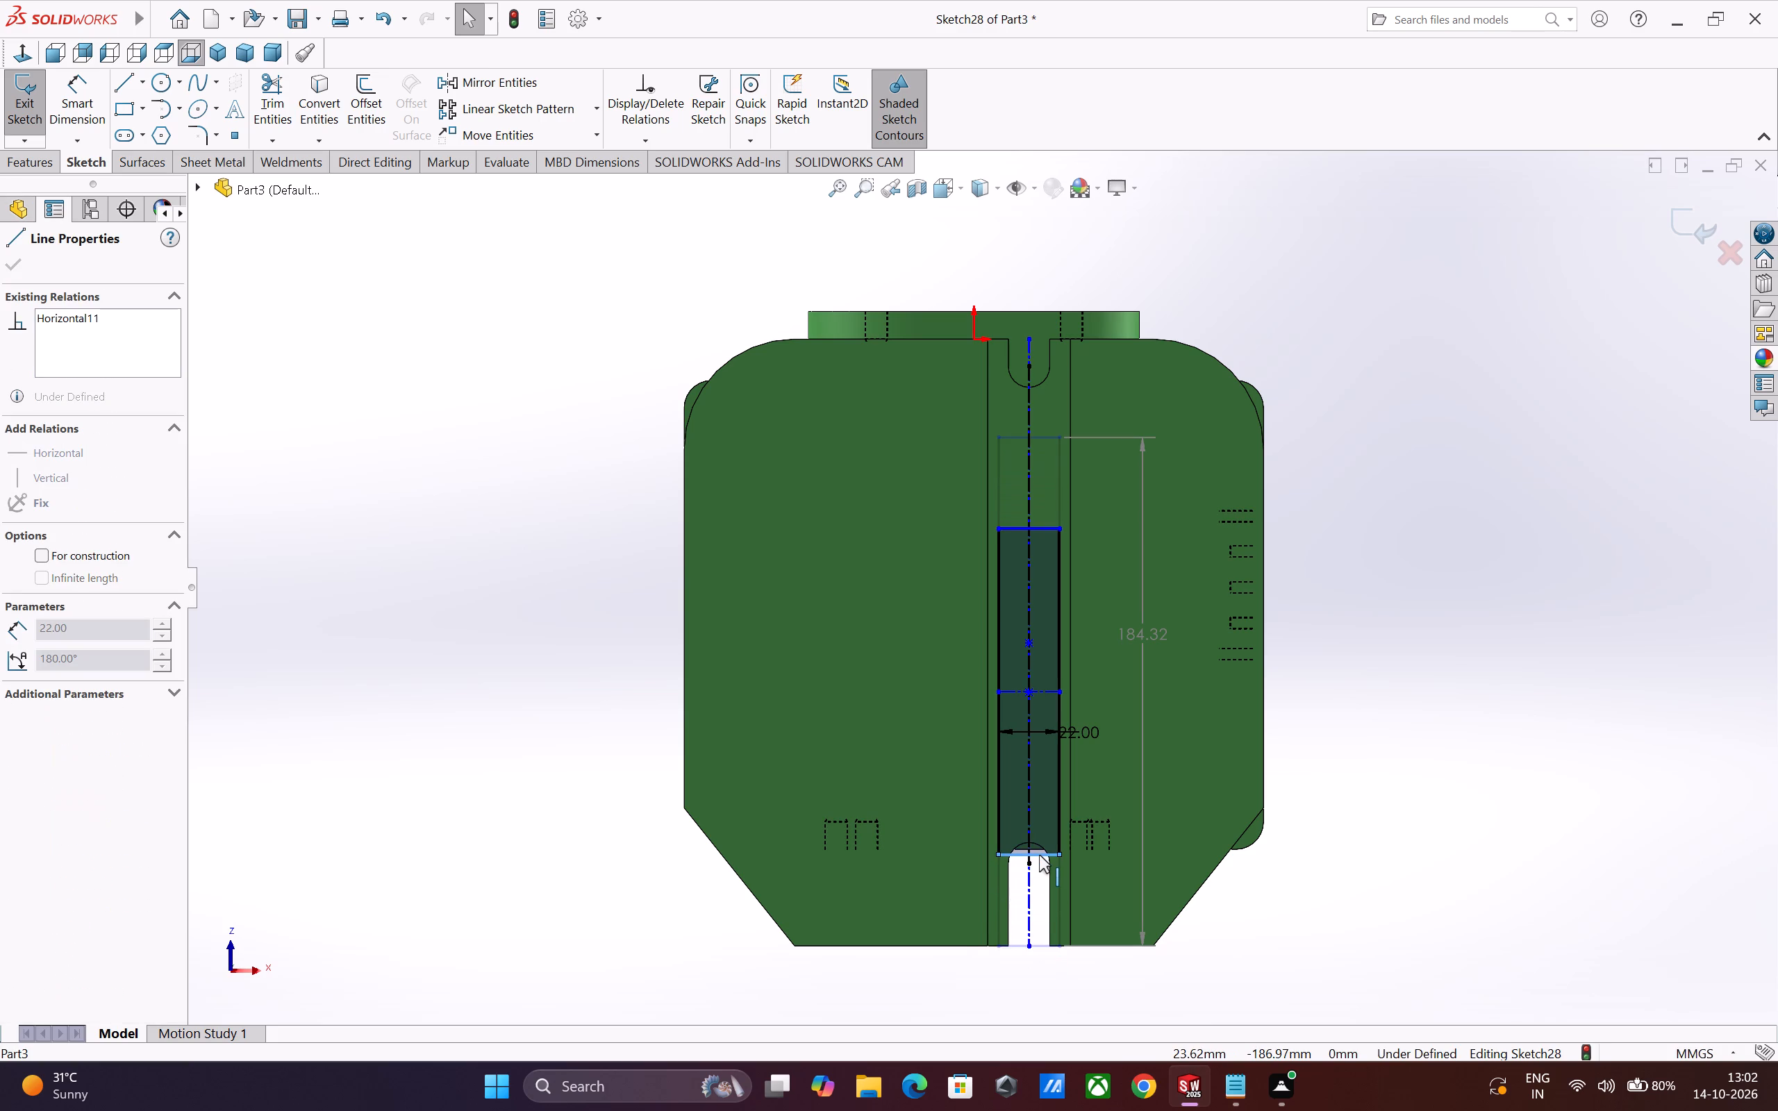
left_click_drag(1039, 855, 1039, 858)
key("Escape")
key("Escape")
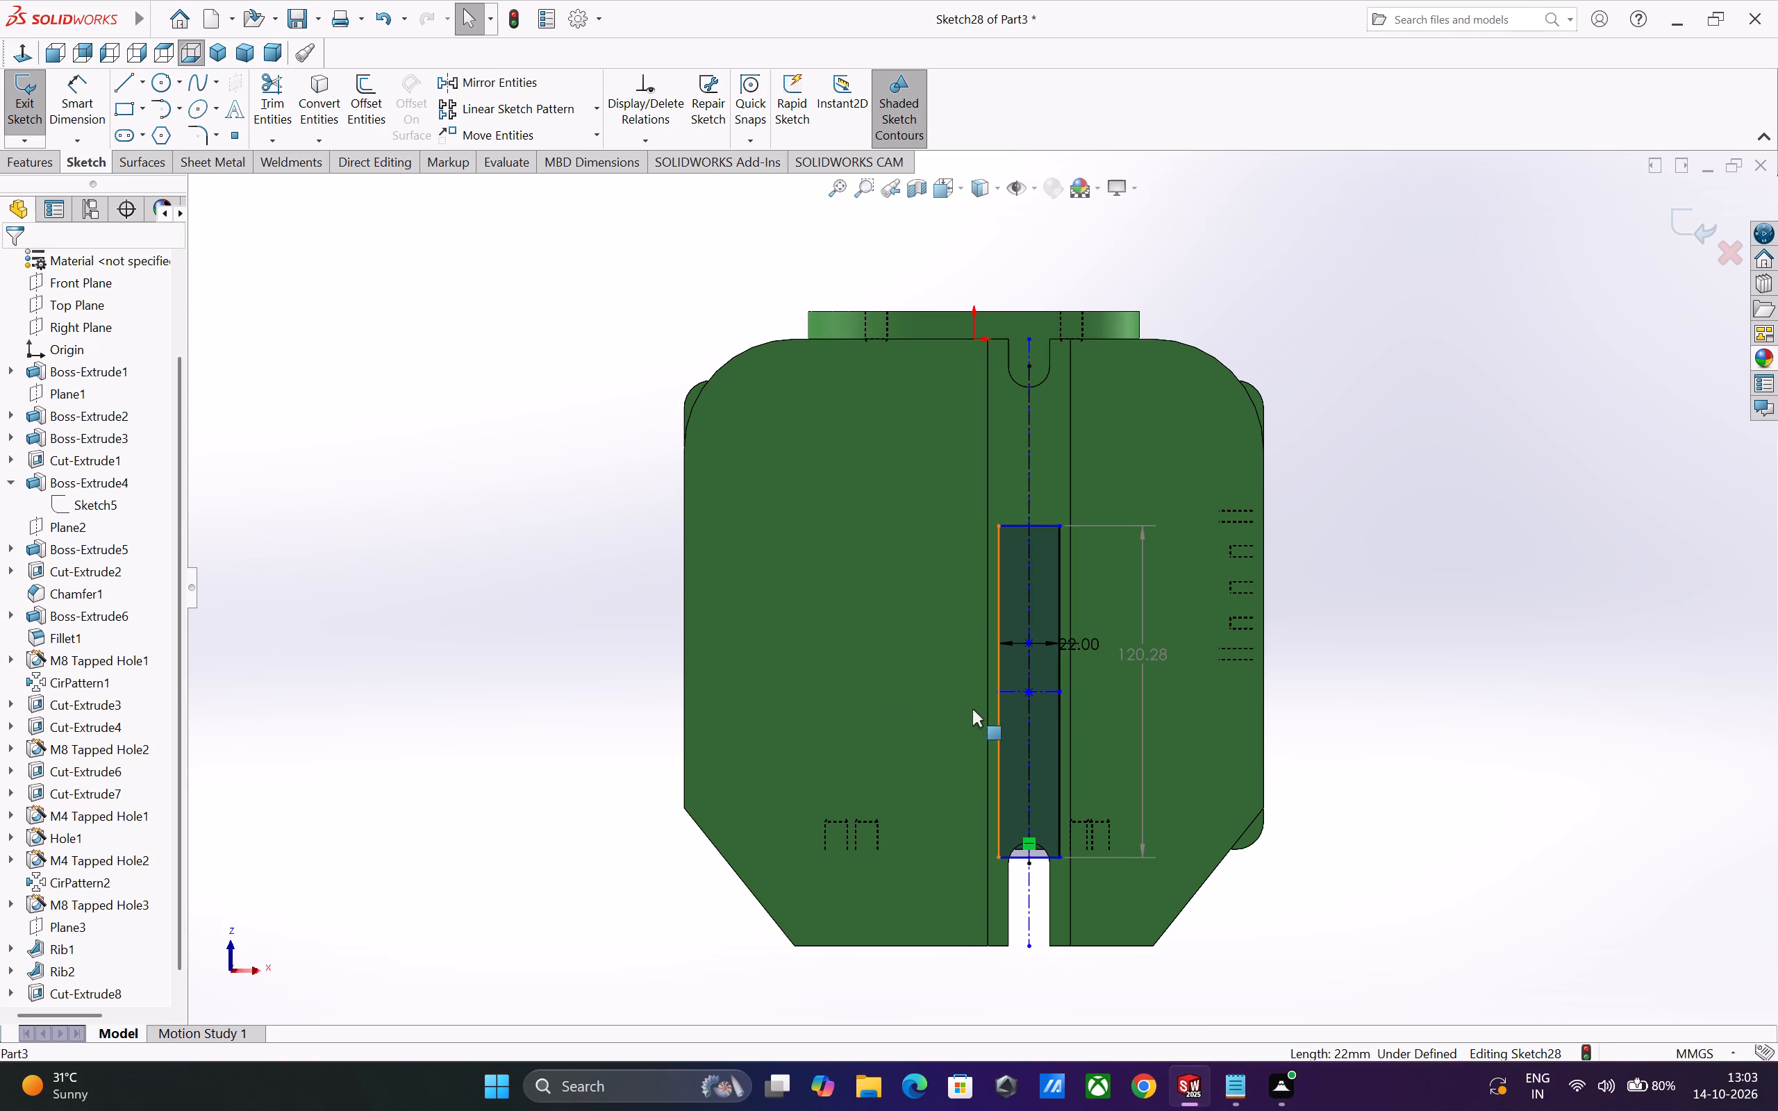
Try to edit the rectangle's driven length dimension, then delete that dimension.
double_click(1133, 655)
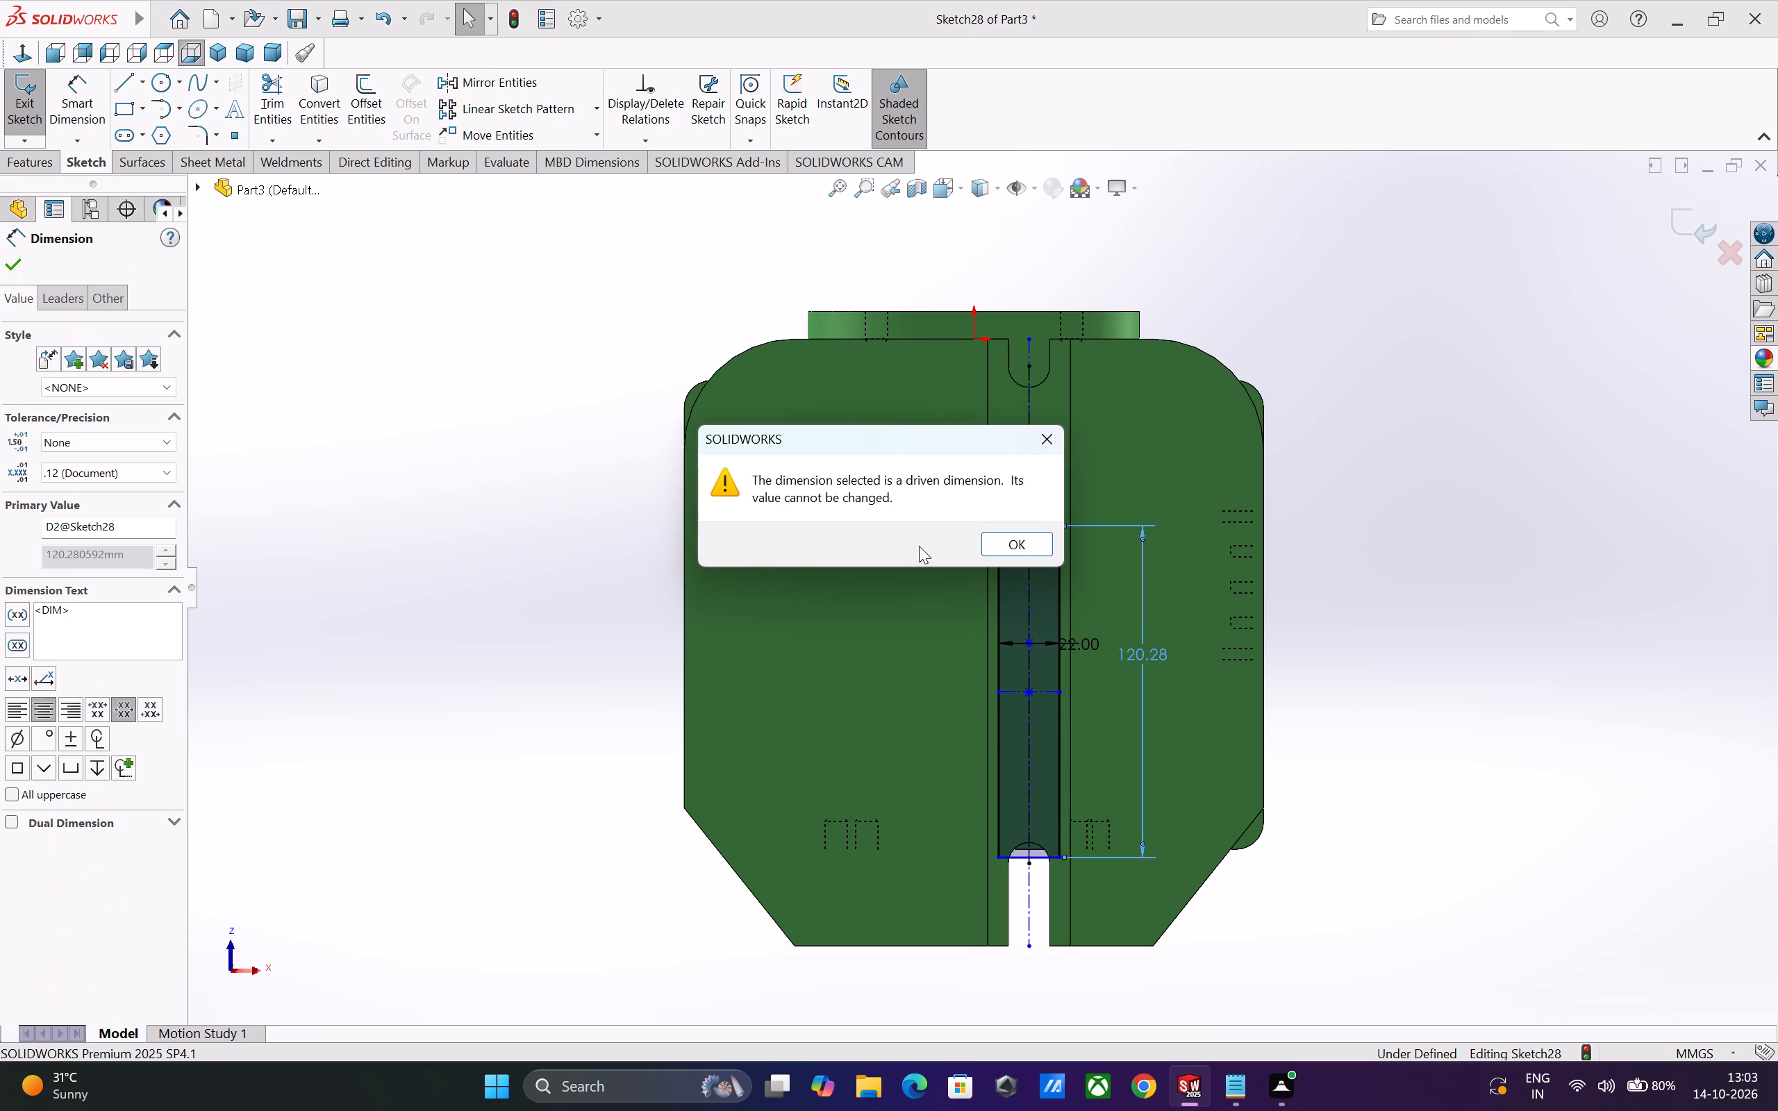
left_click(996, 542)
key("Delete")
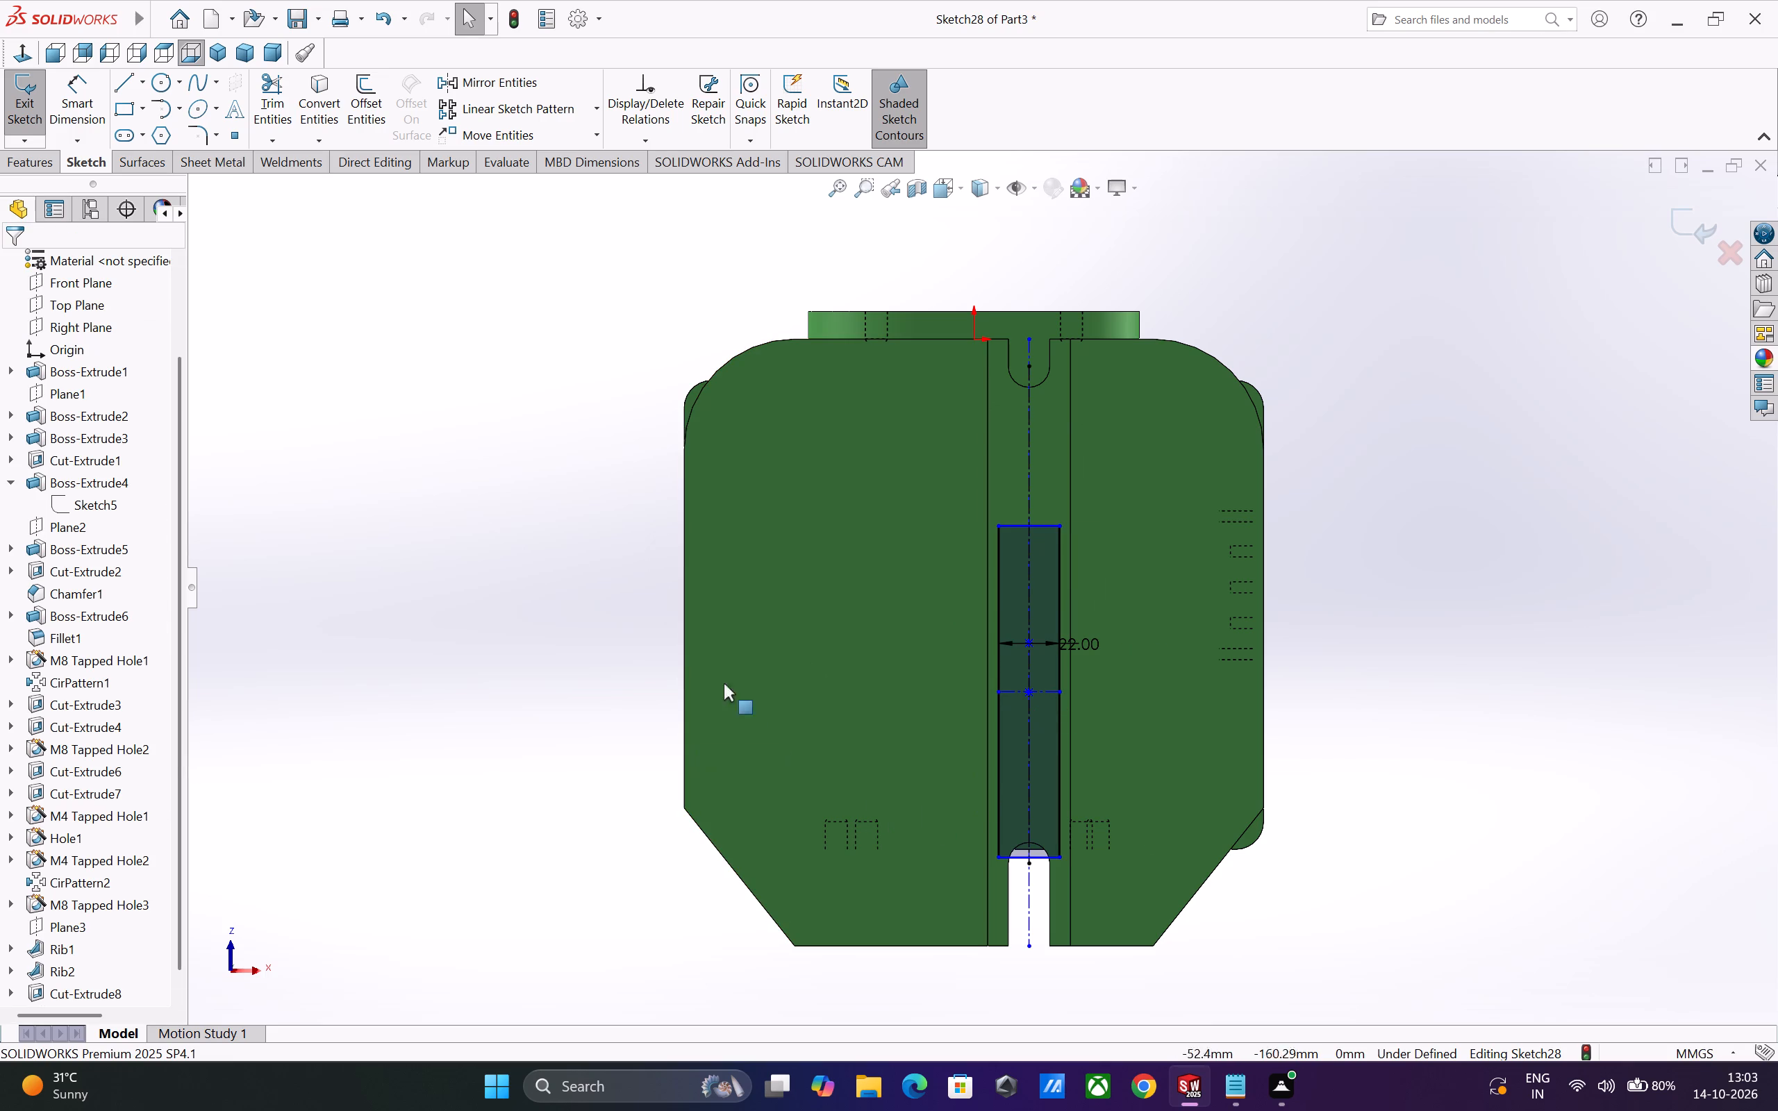
Dimension the length of the rectangle's long side as 150 mm.
left_click(74, 100)
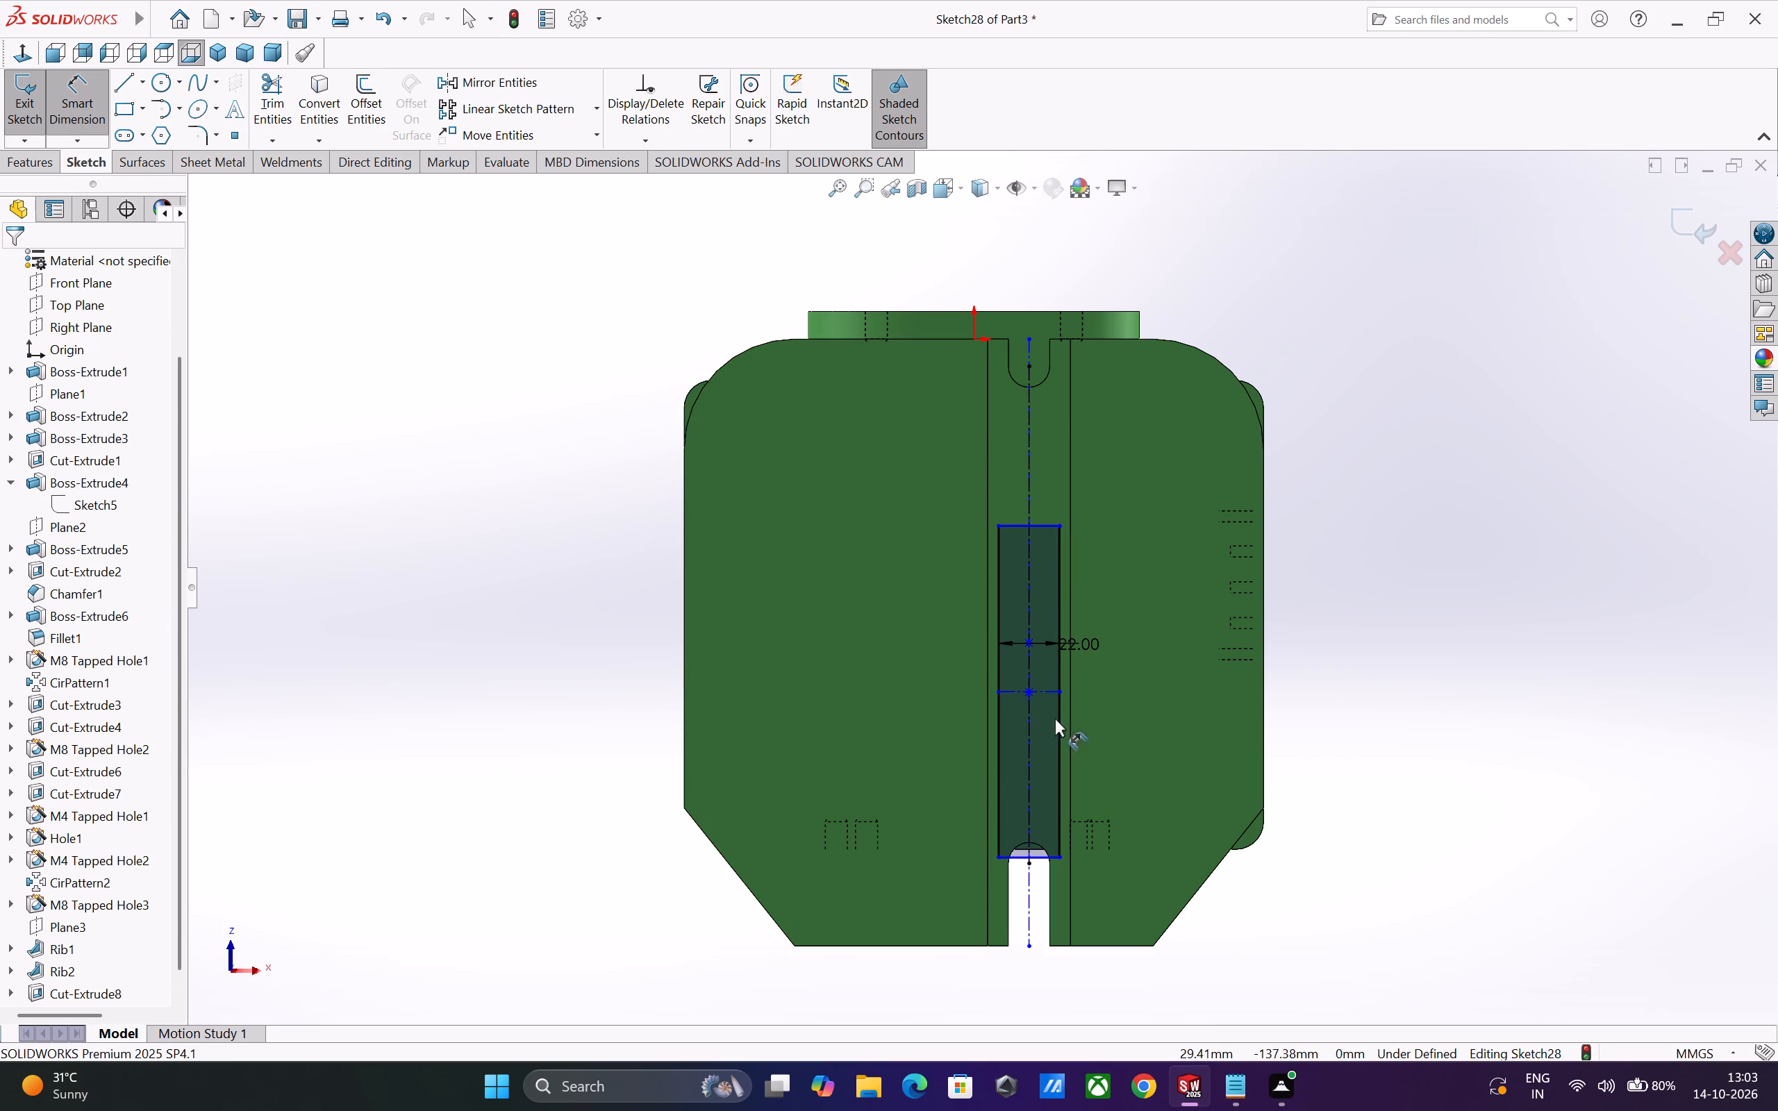
left_click(1059, 727)
left_click(1154, 713)
key("1")
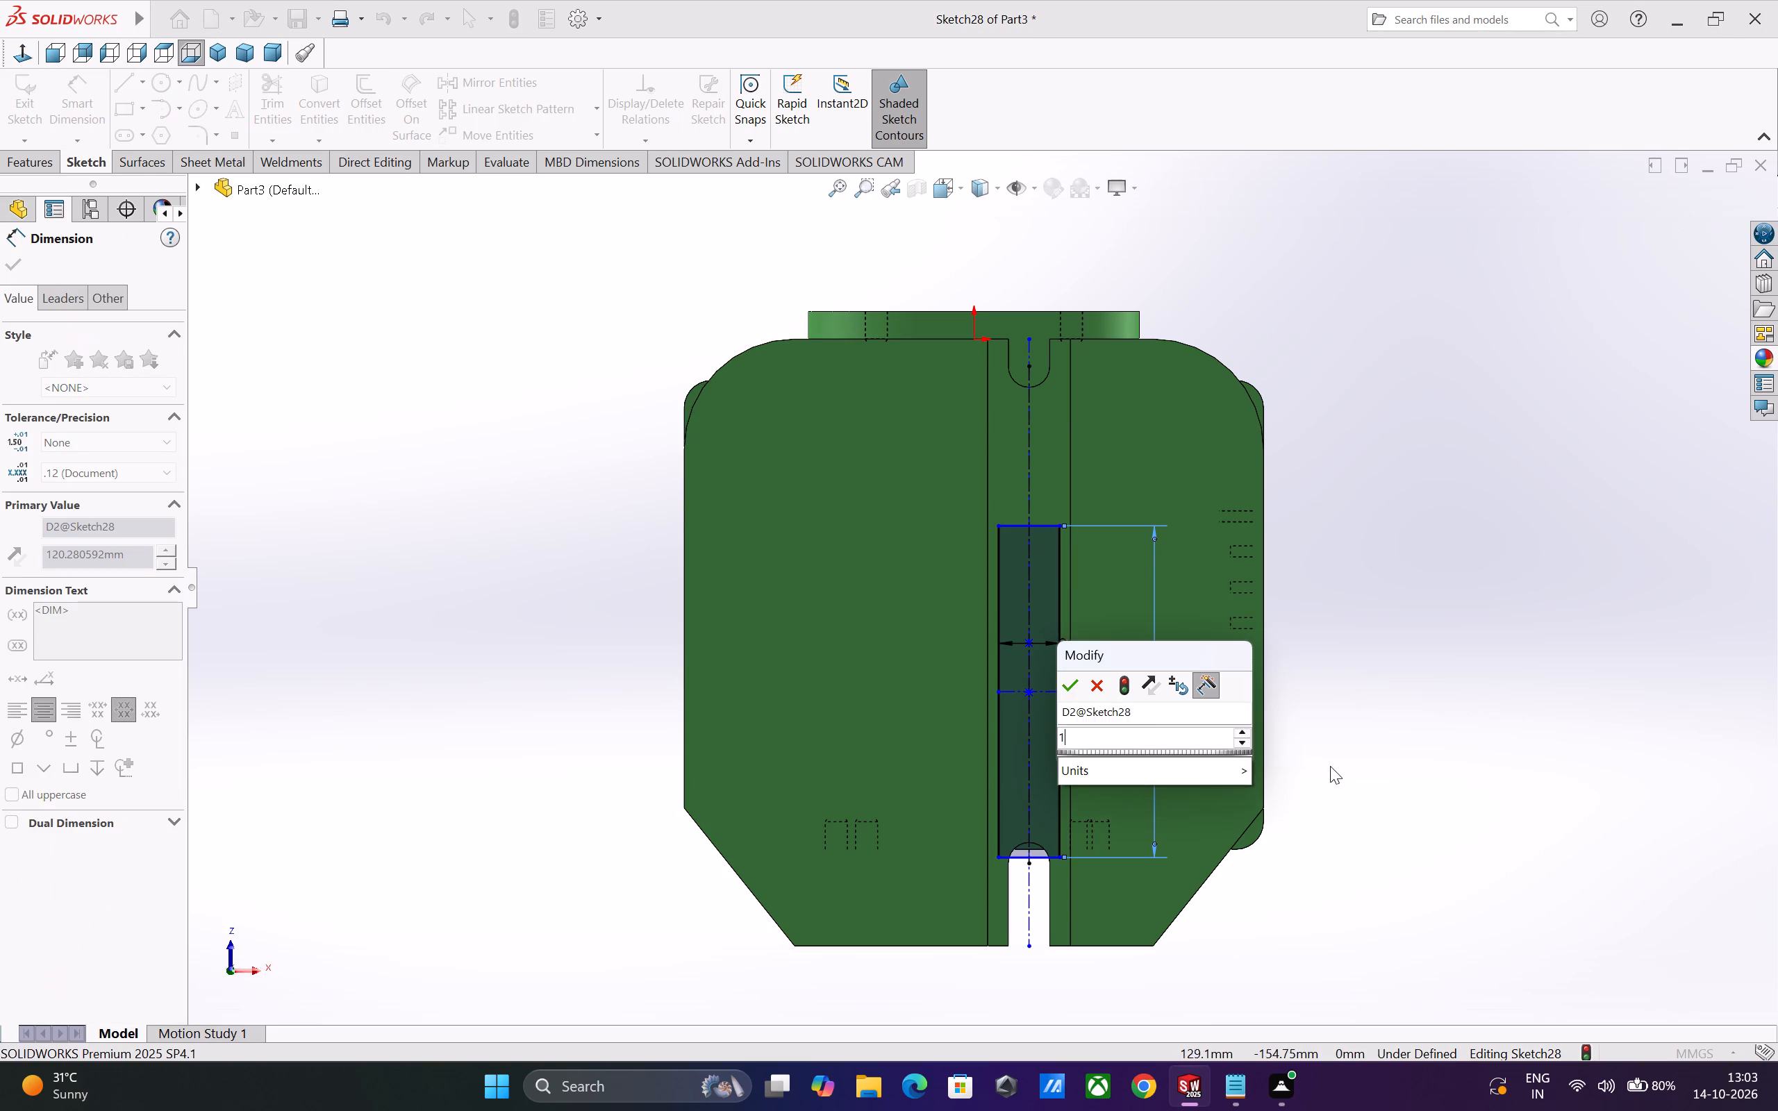
type("50")
key("Return")
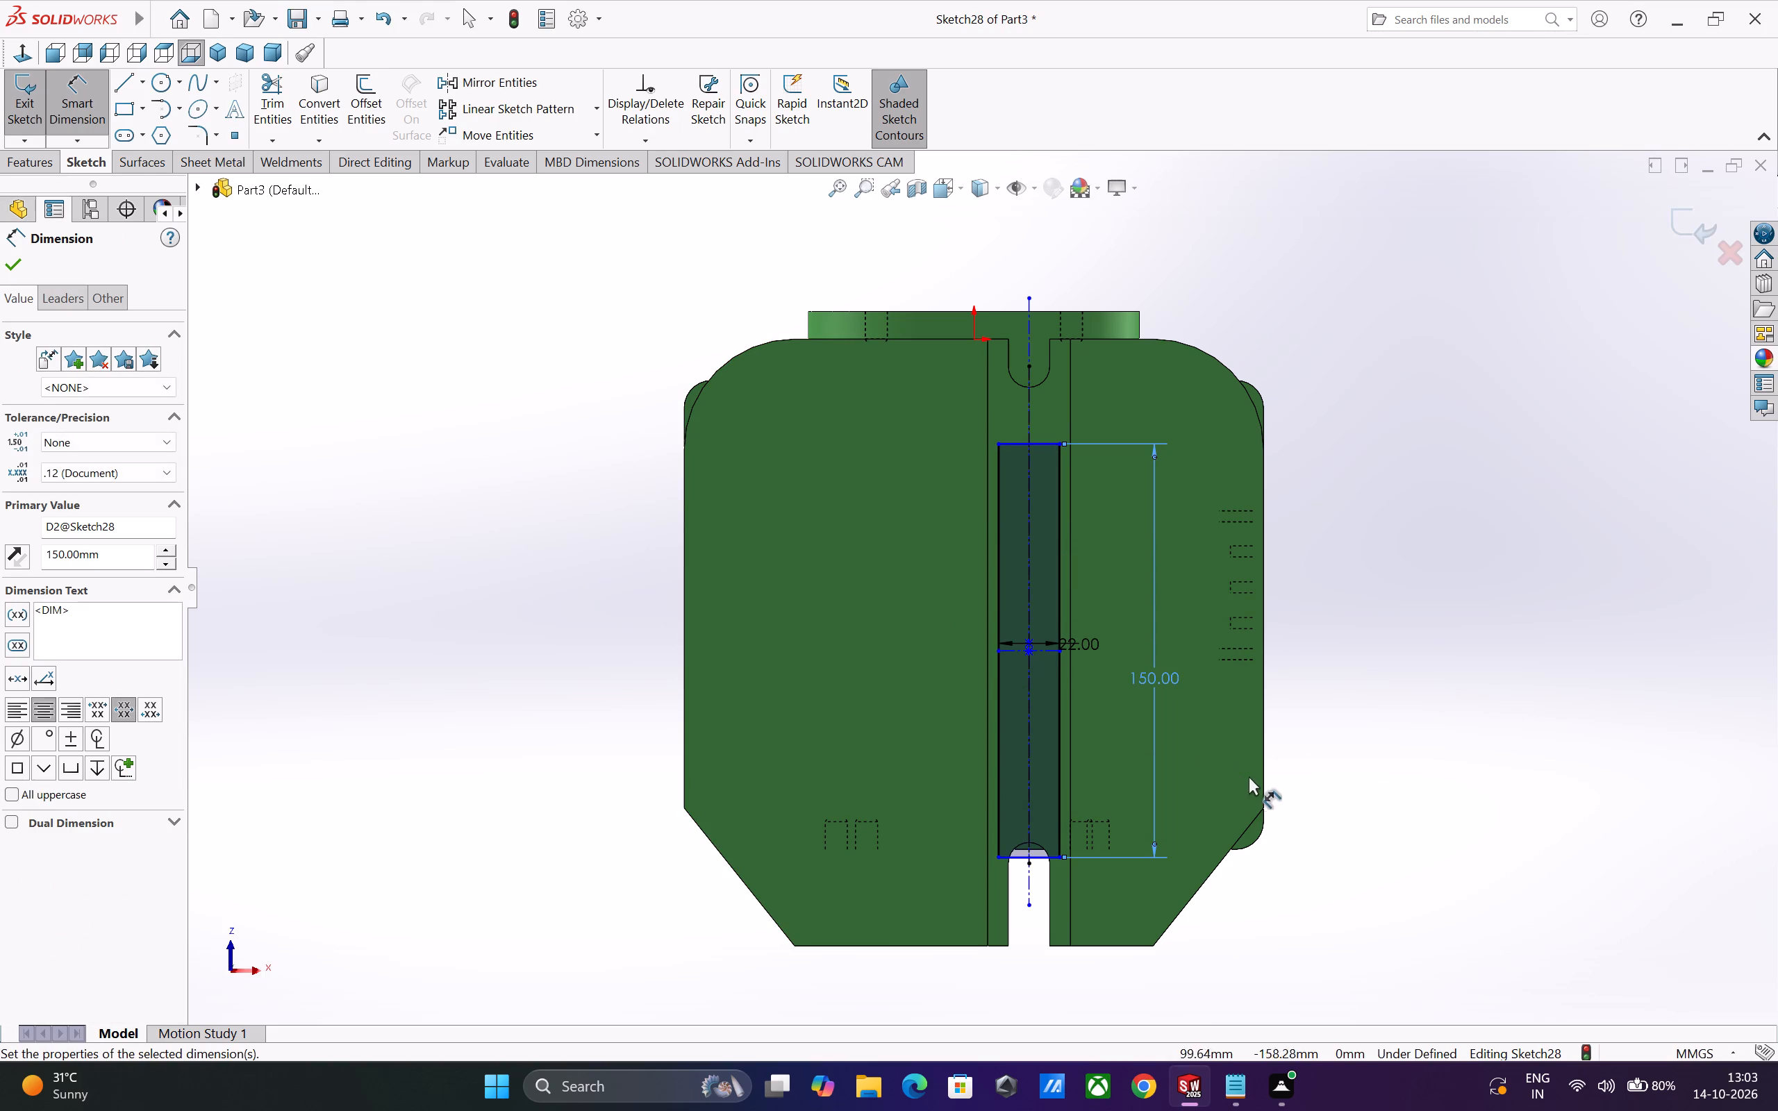
scroll(1013, 621, "down", 3)
scroll(1113, 678, "down", 2)
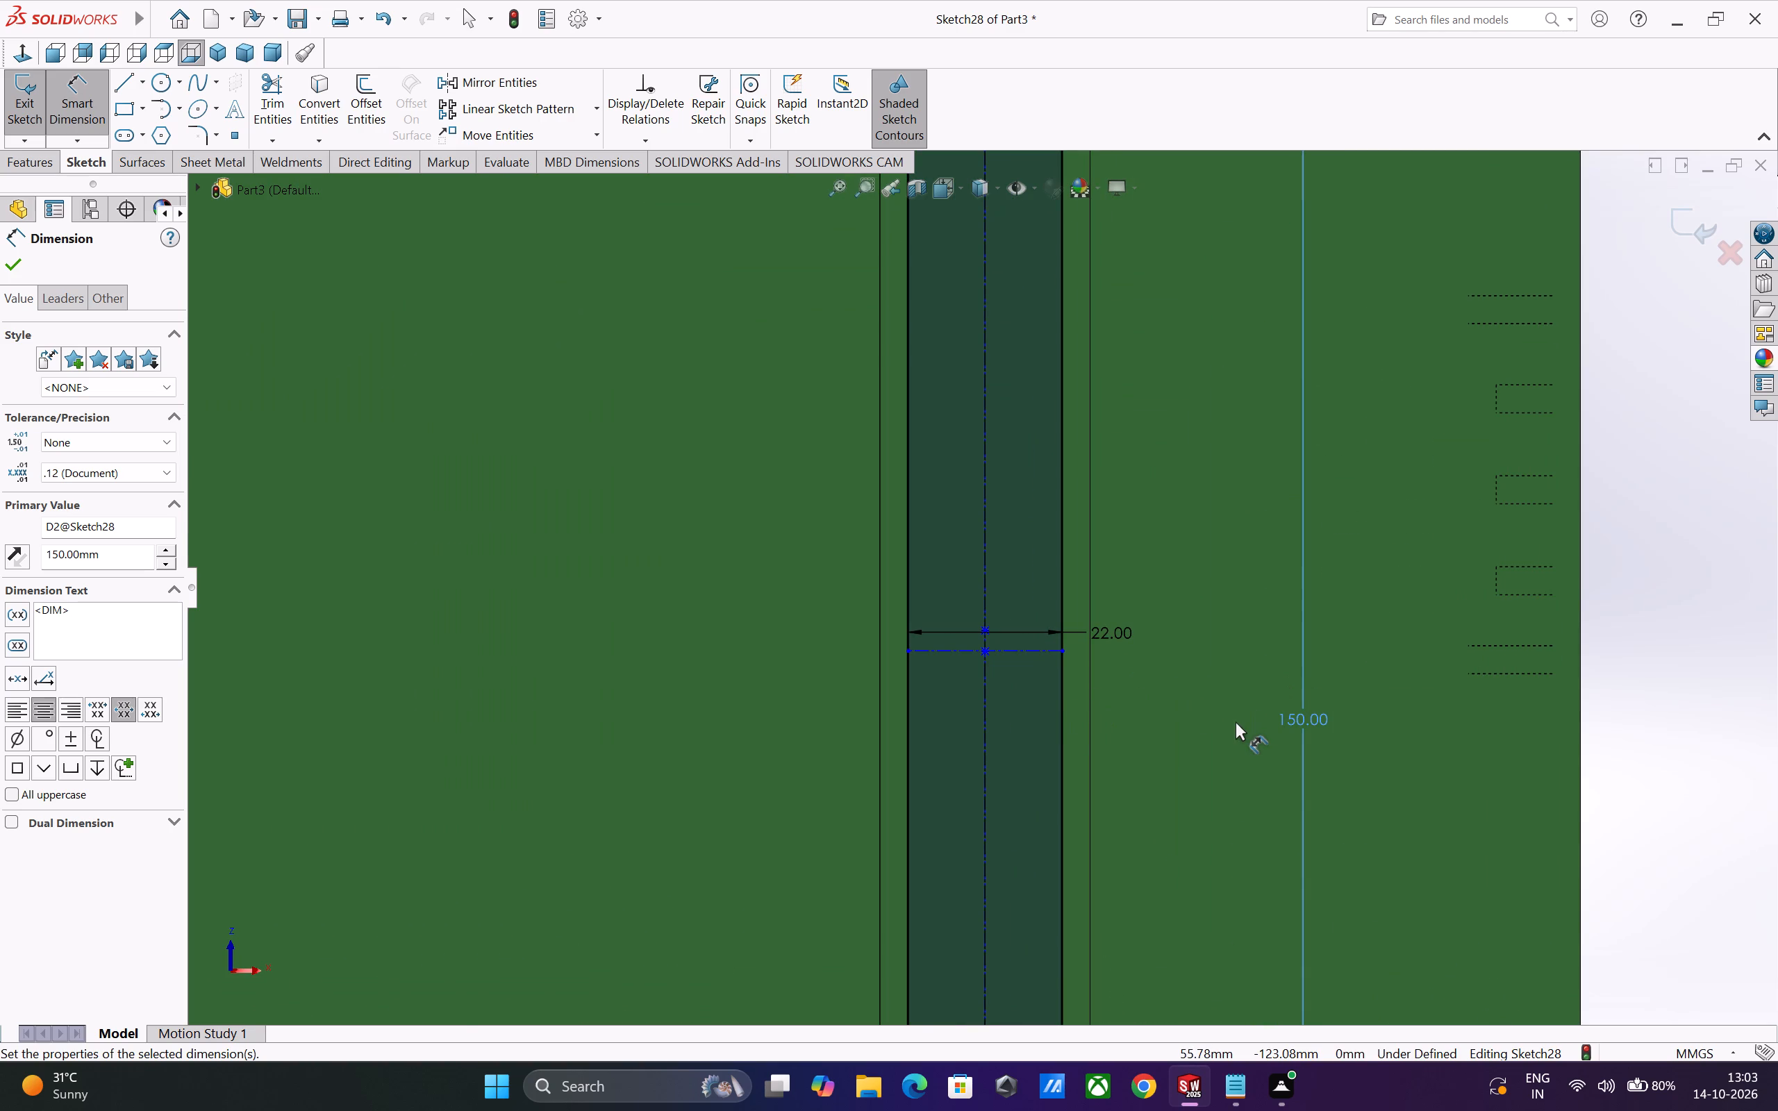
scroll(1236, 721, "up", 2)
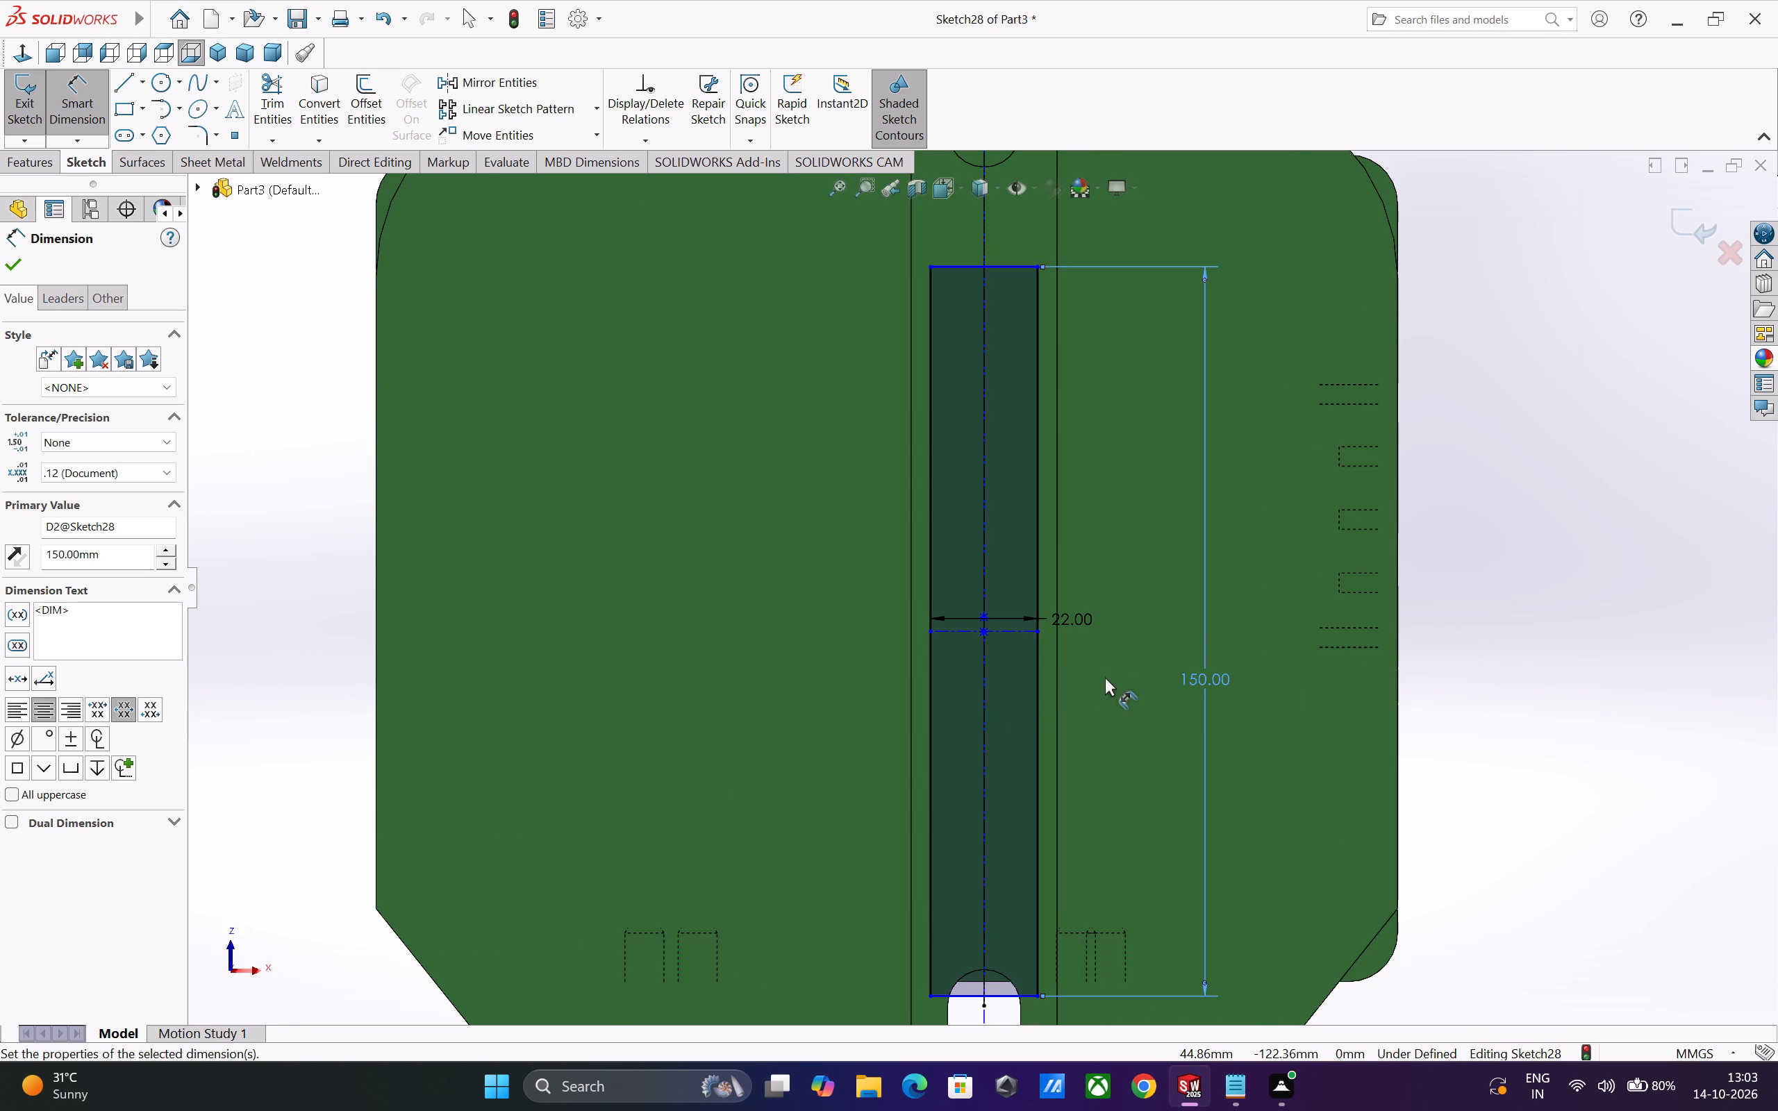
Make the rectangle's centre point coincident with the neighbouring point on the vertical centreline.
scroll(1104, 678, "up", 4)
scroll(1079, 680, "down", 2)
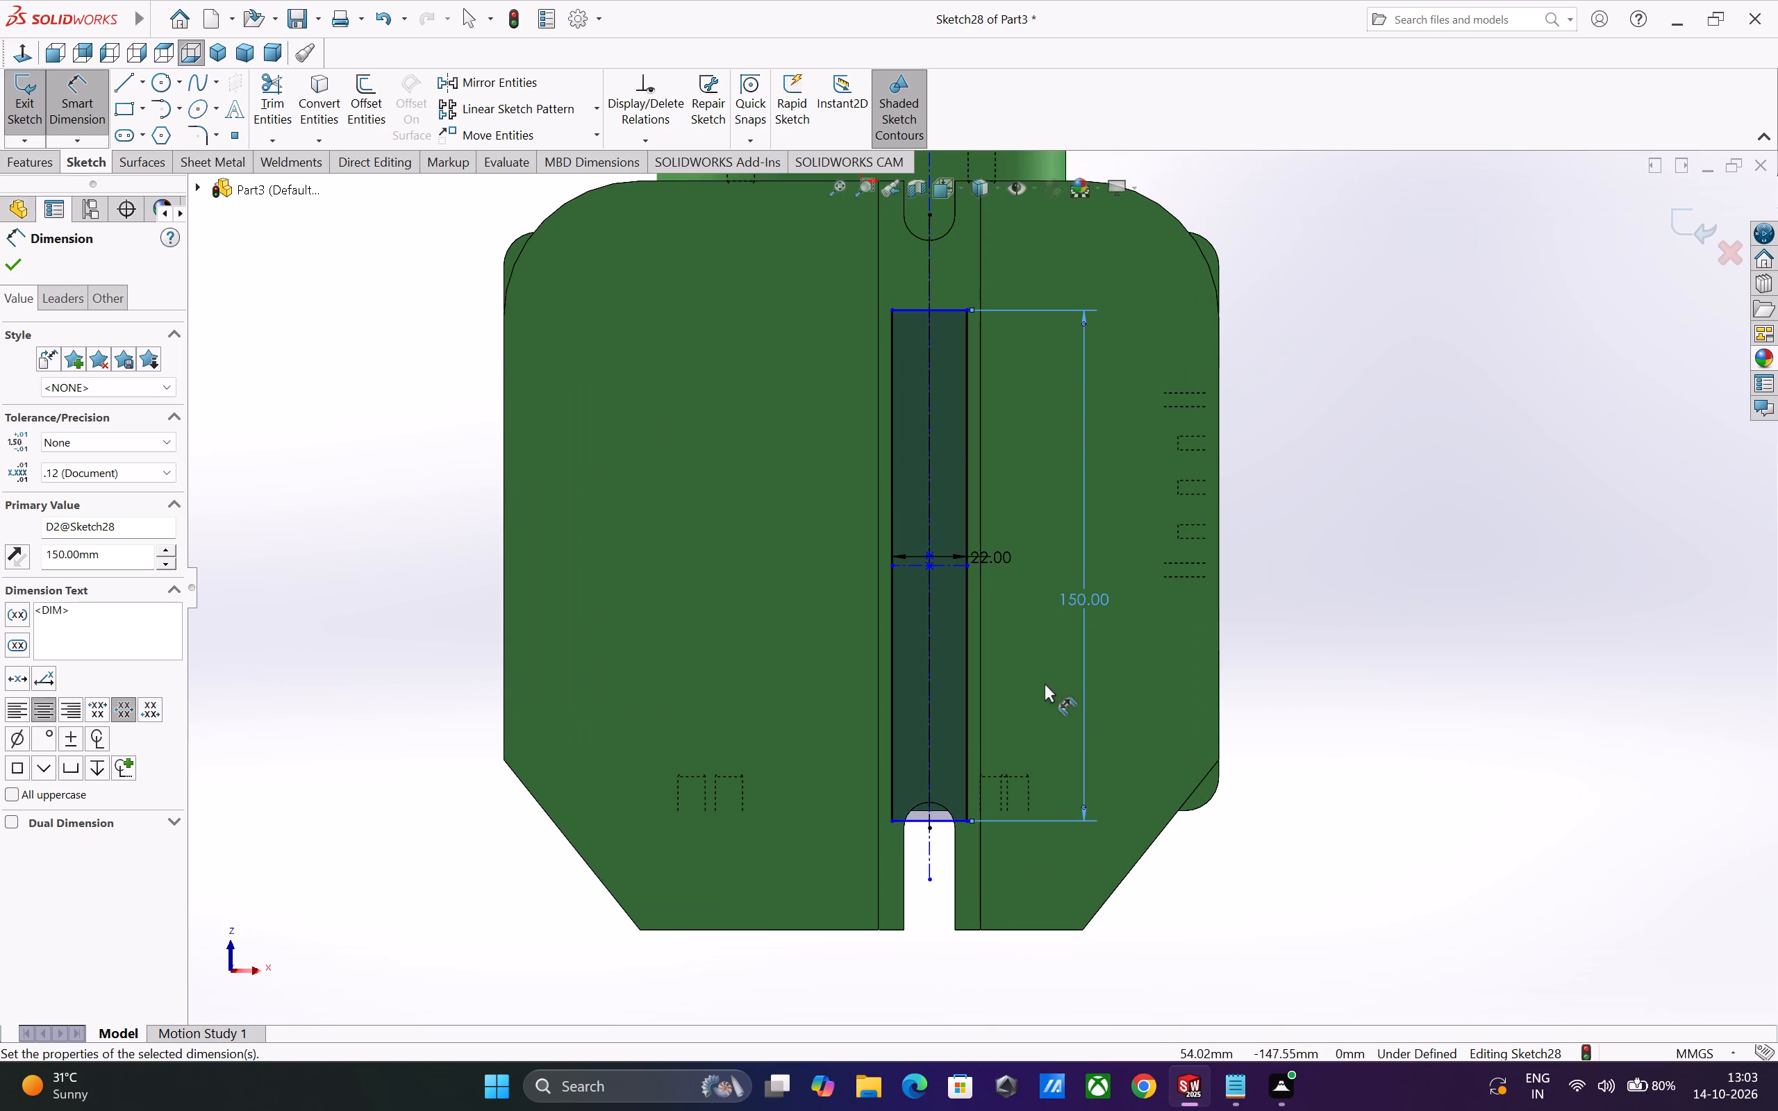
scroll(1043, 684, "up", 2)
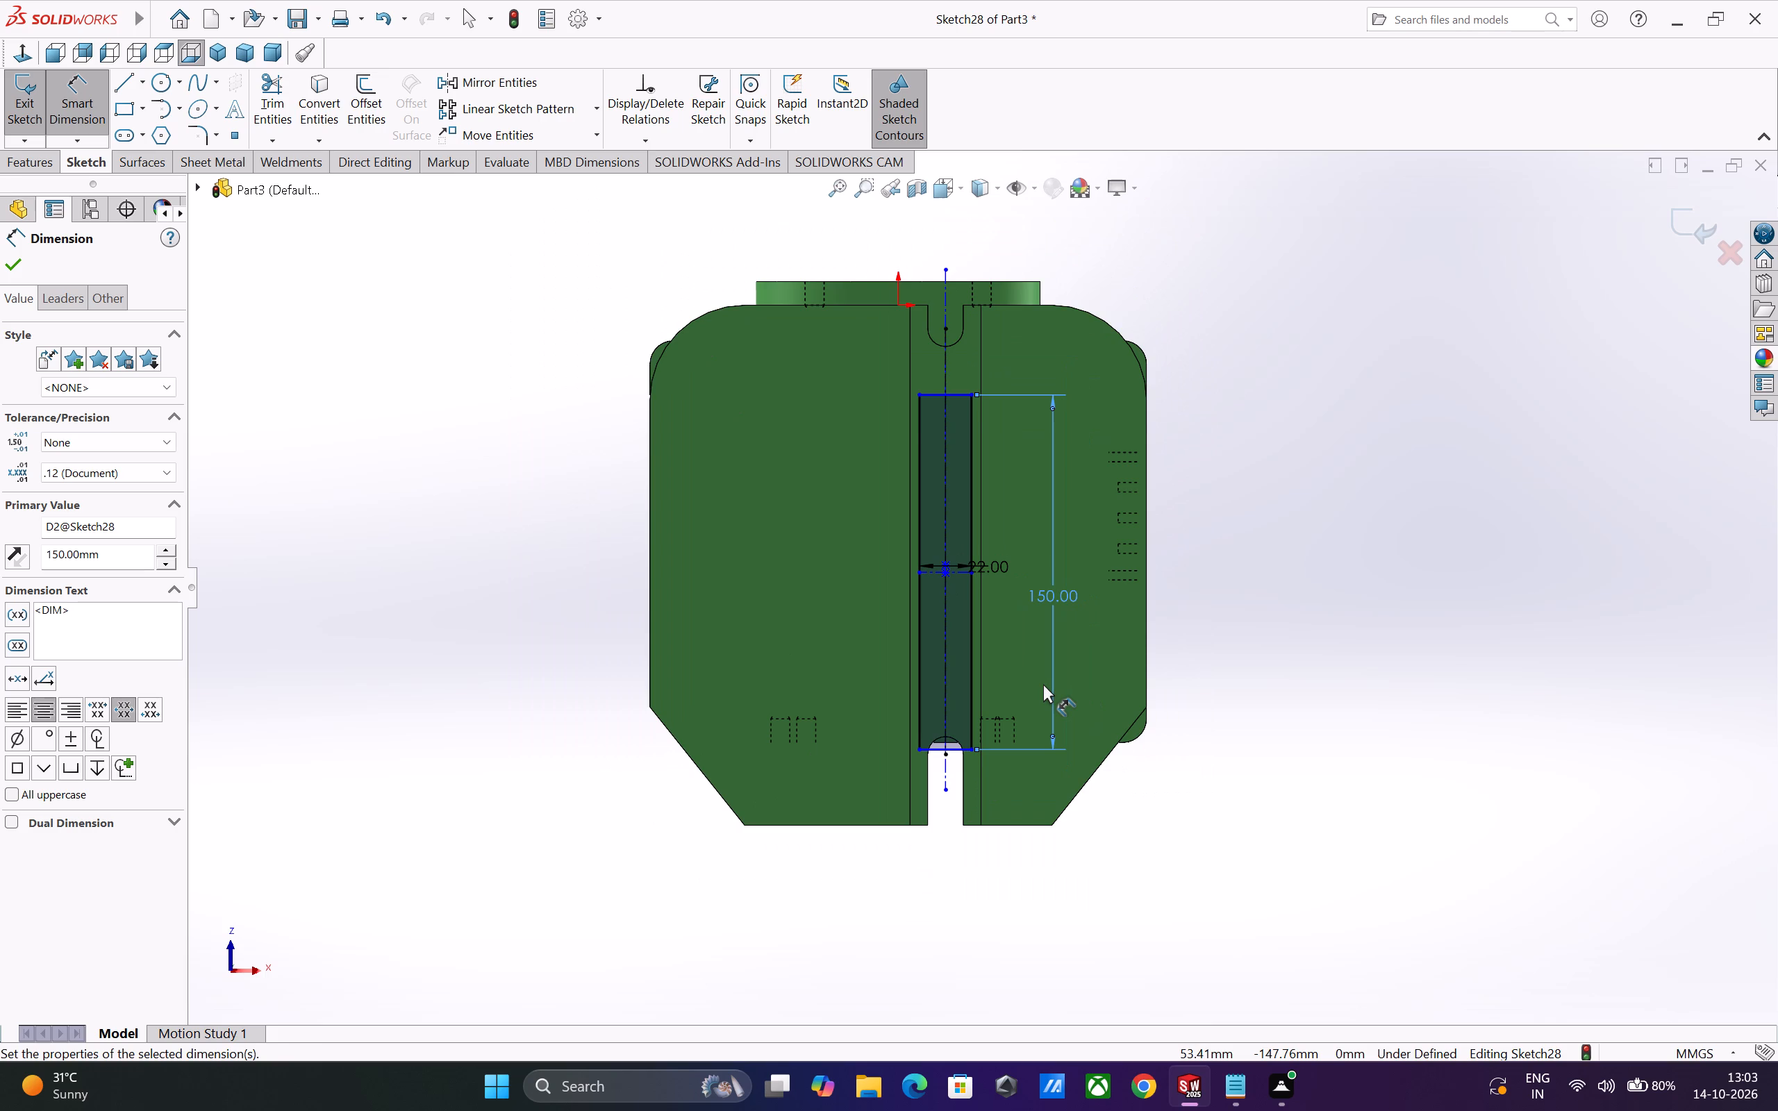
scroll(1043, 684, "up", 1)
scroll(984, 605, "down", 2)
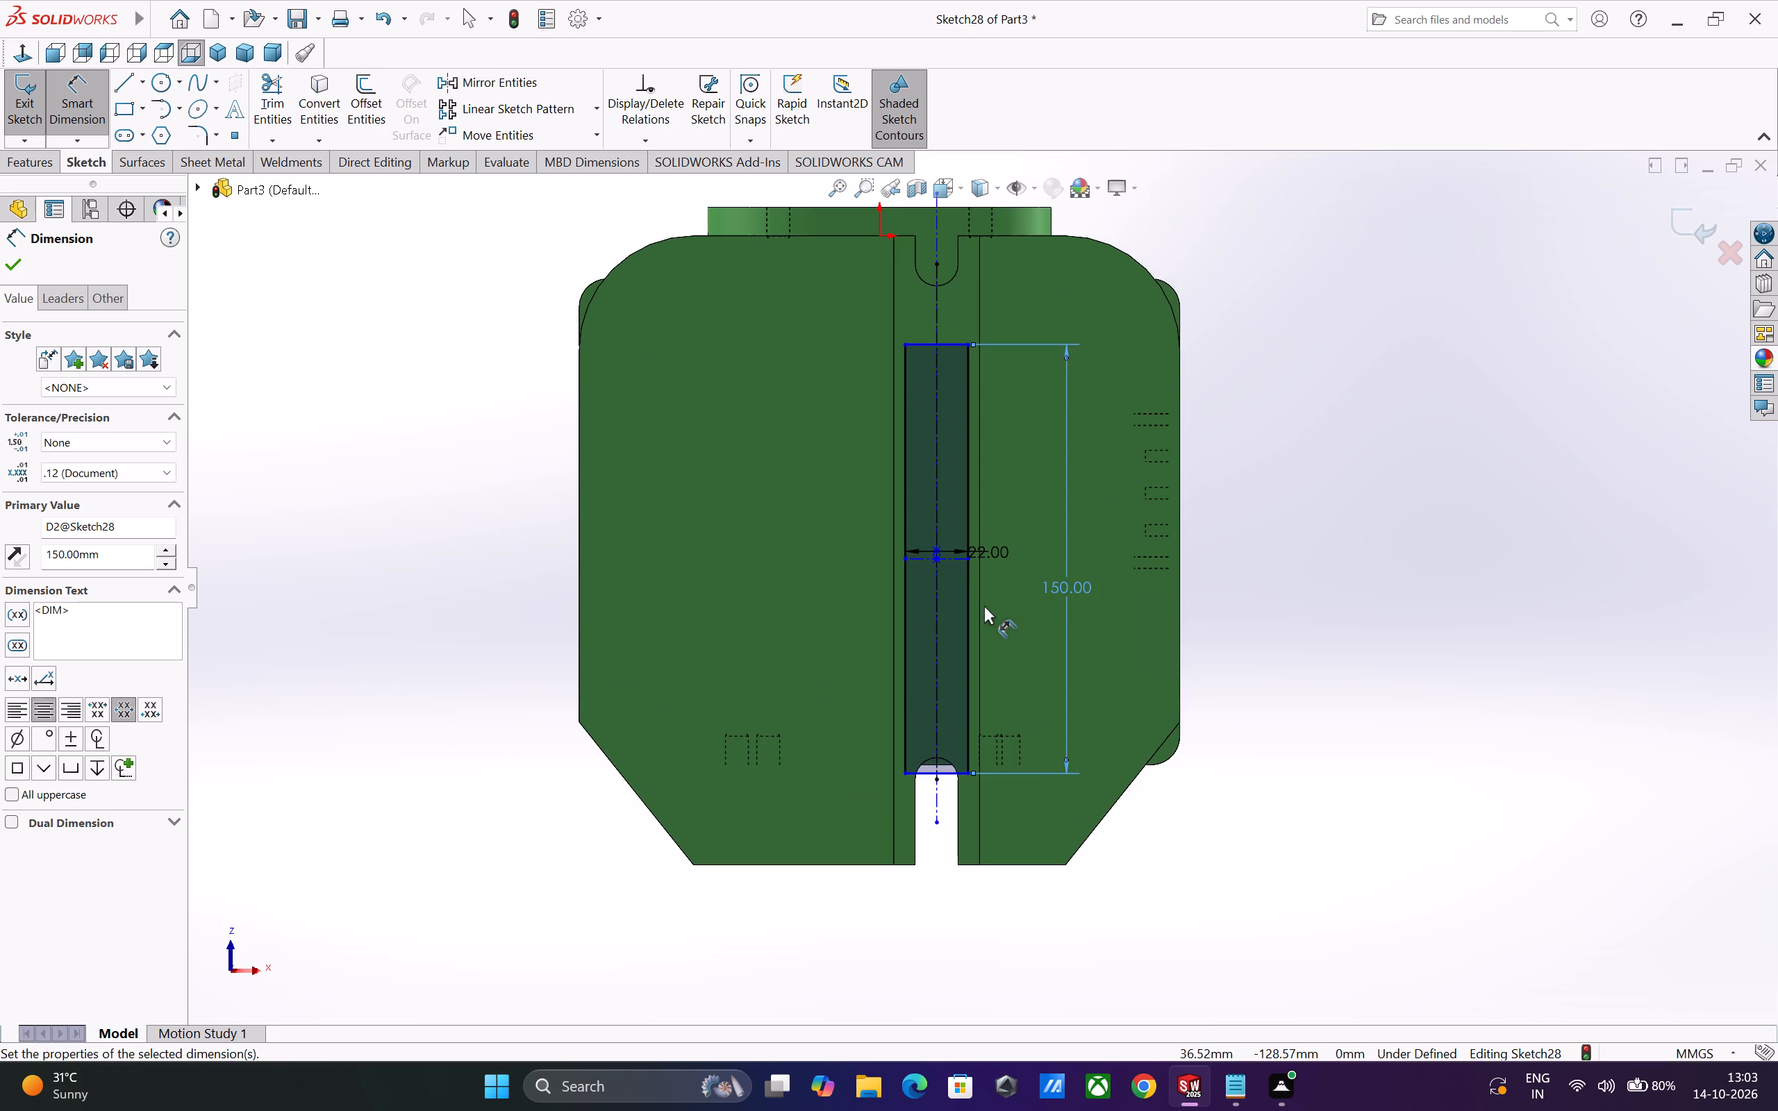
scroll(983, 605, "down", 2)
key("Escape")
key("Escape")
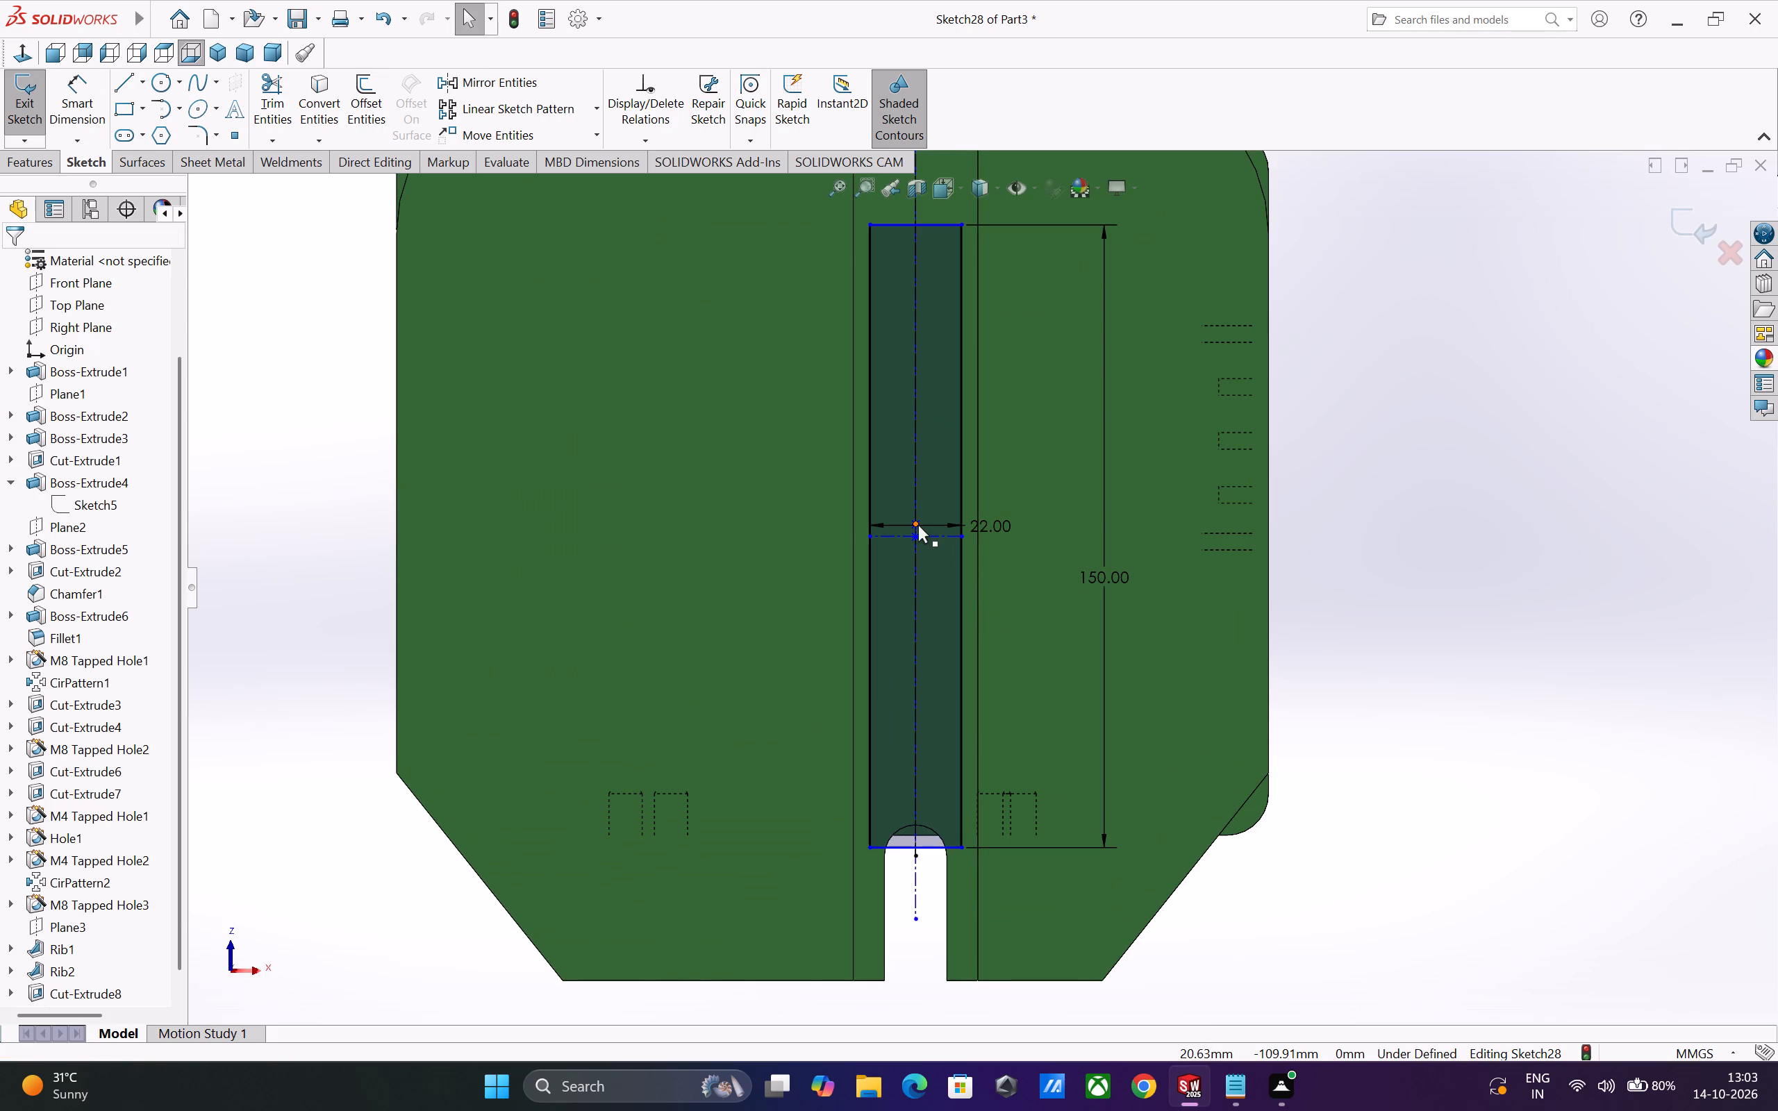
left_click(915, 523)
left_click(916, 535, "ctrl")
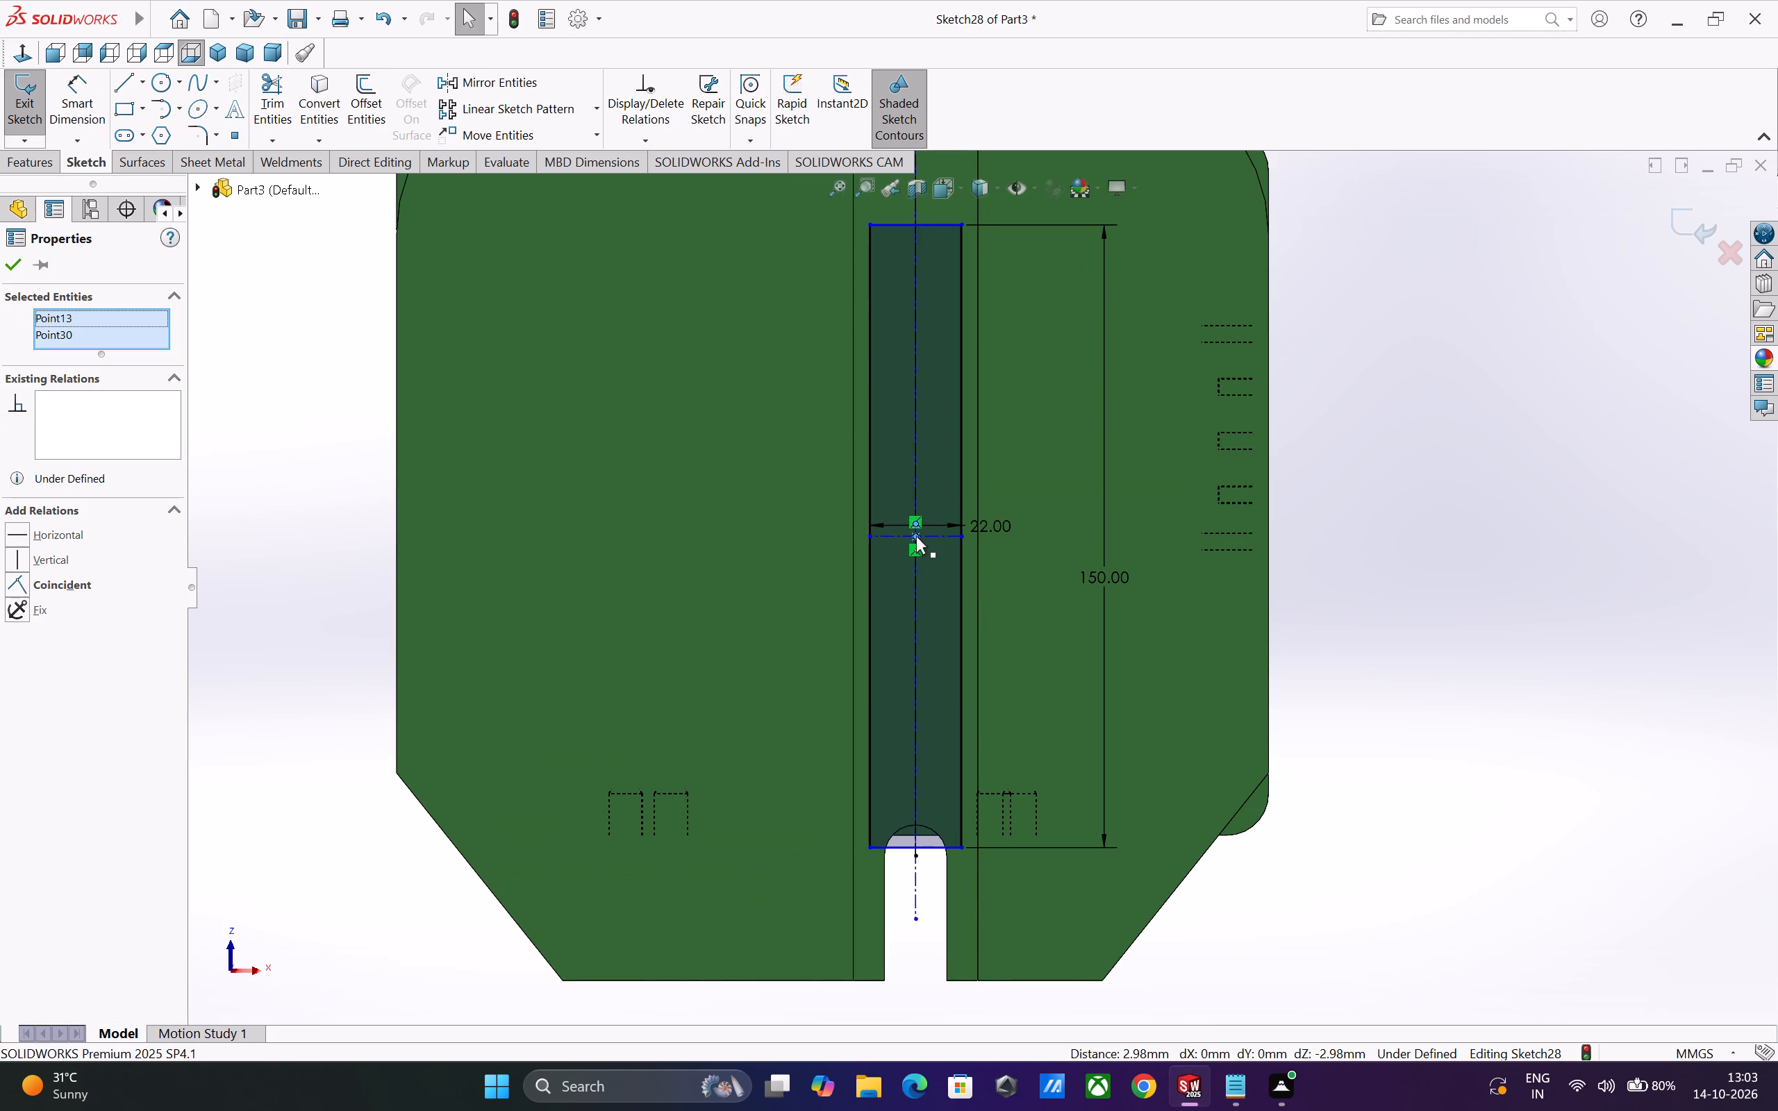
left_click(1025, 460)
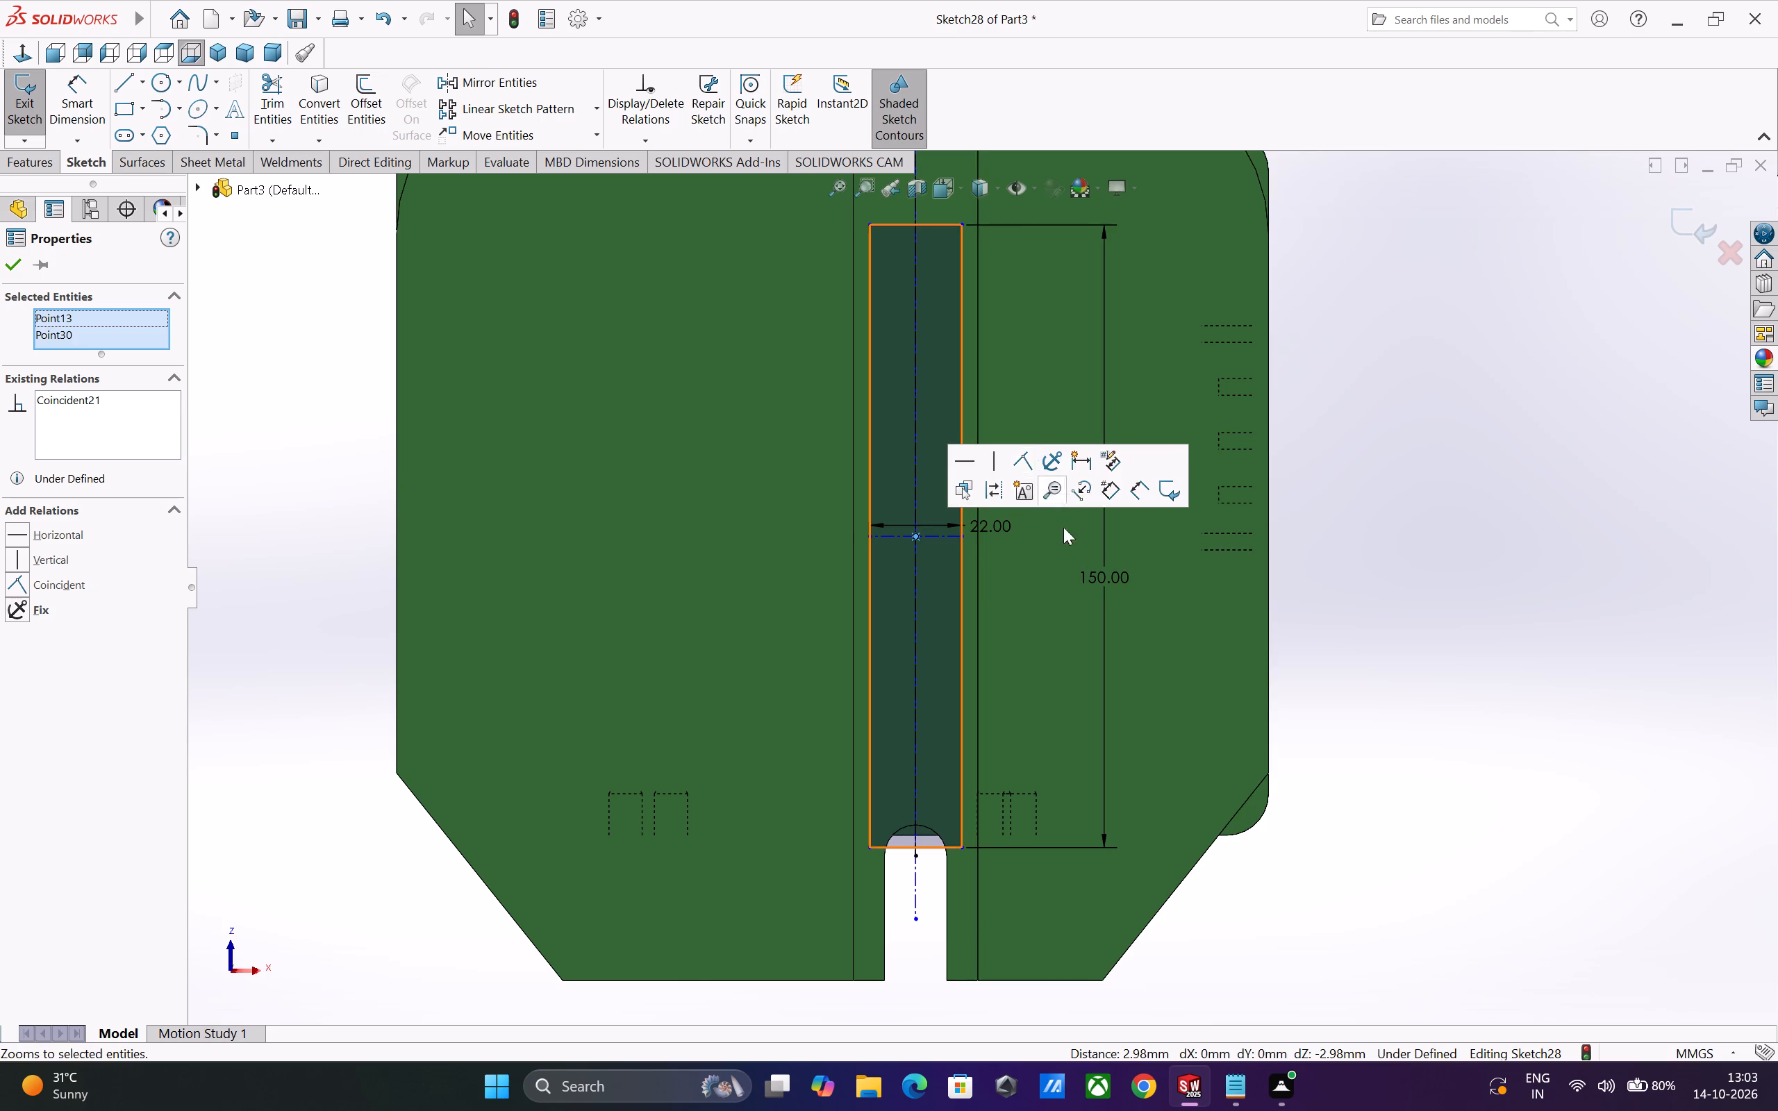
left_click(1370, 674)
Examine the rectangle sketch in the base groove and its position relative to the housing from several angles.
scroll(1370, 674, "up", 4)
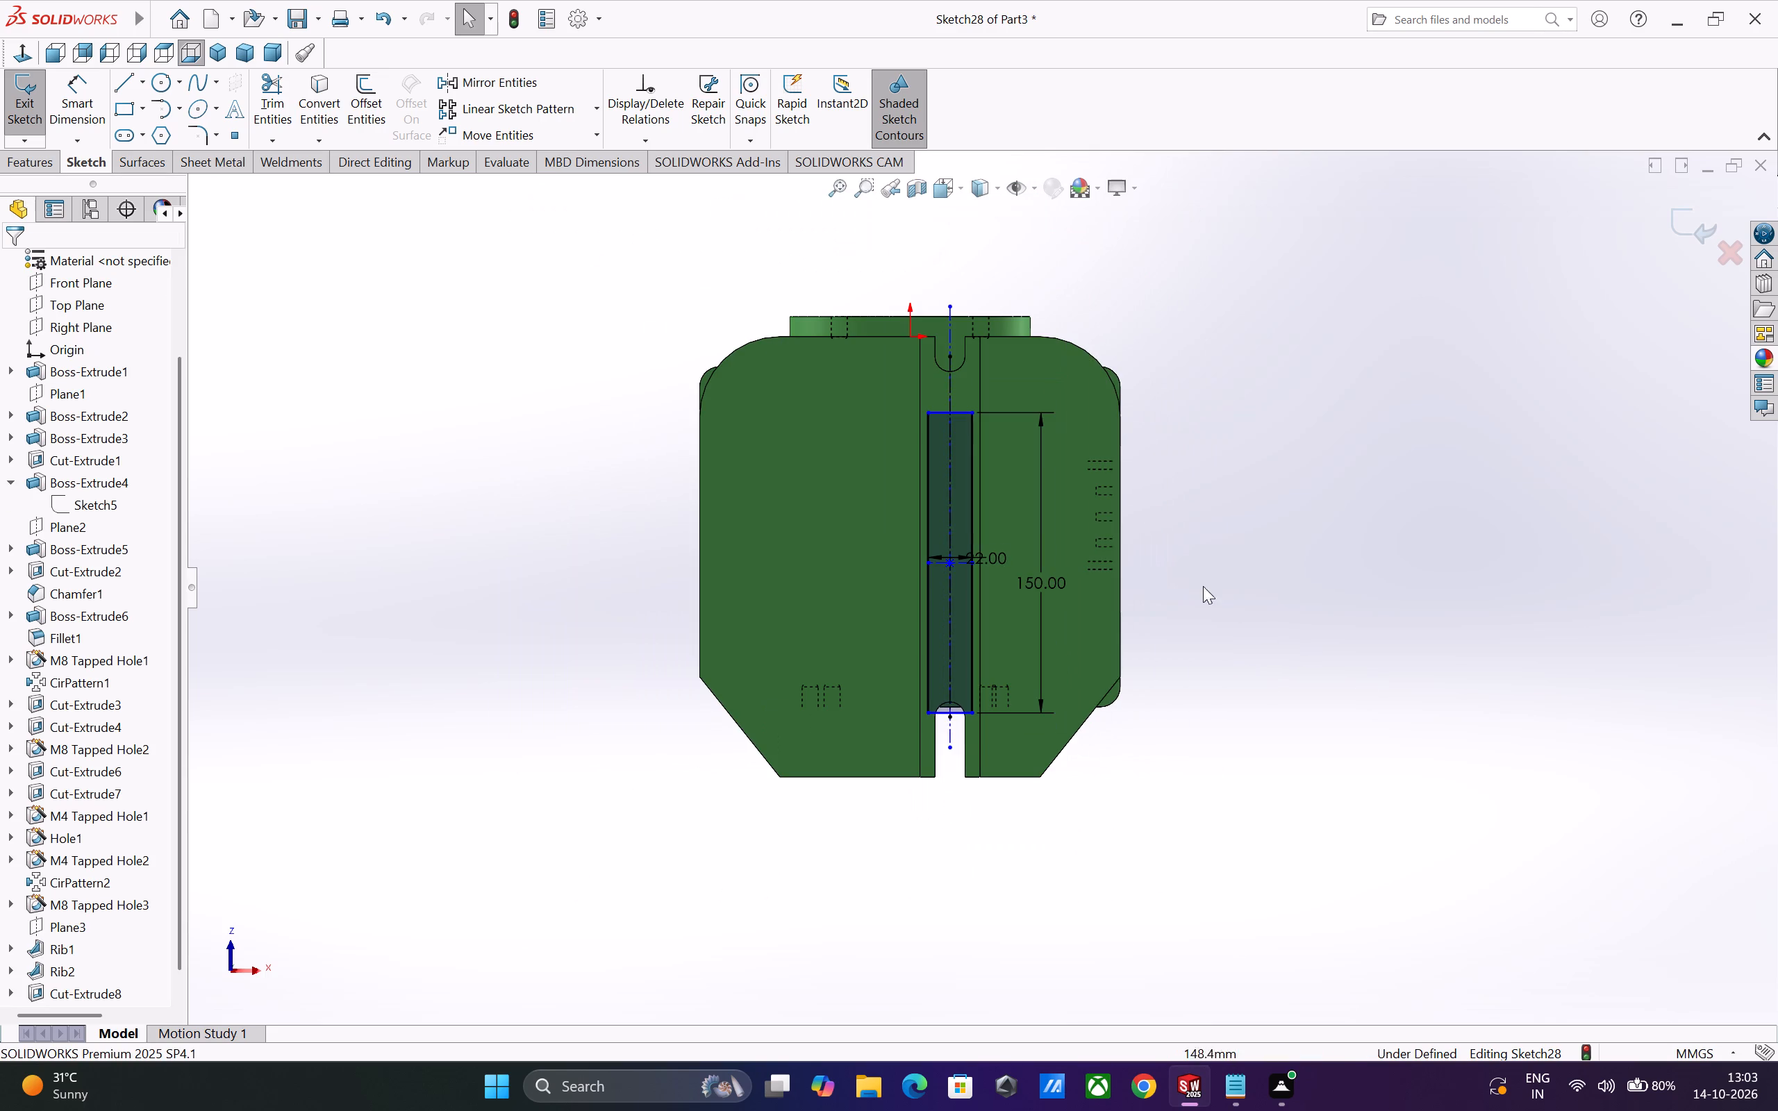
scroll(1011, 476, "up", 1)
scroll(1015, 468, "down", 3)
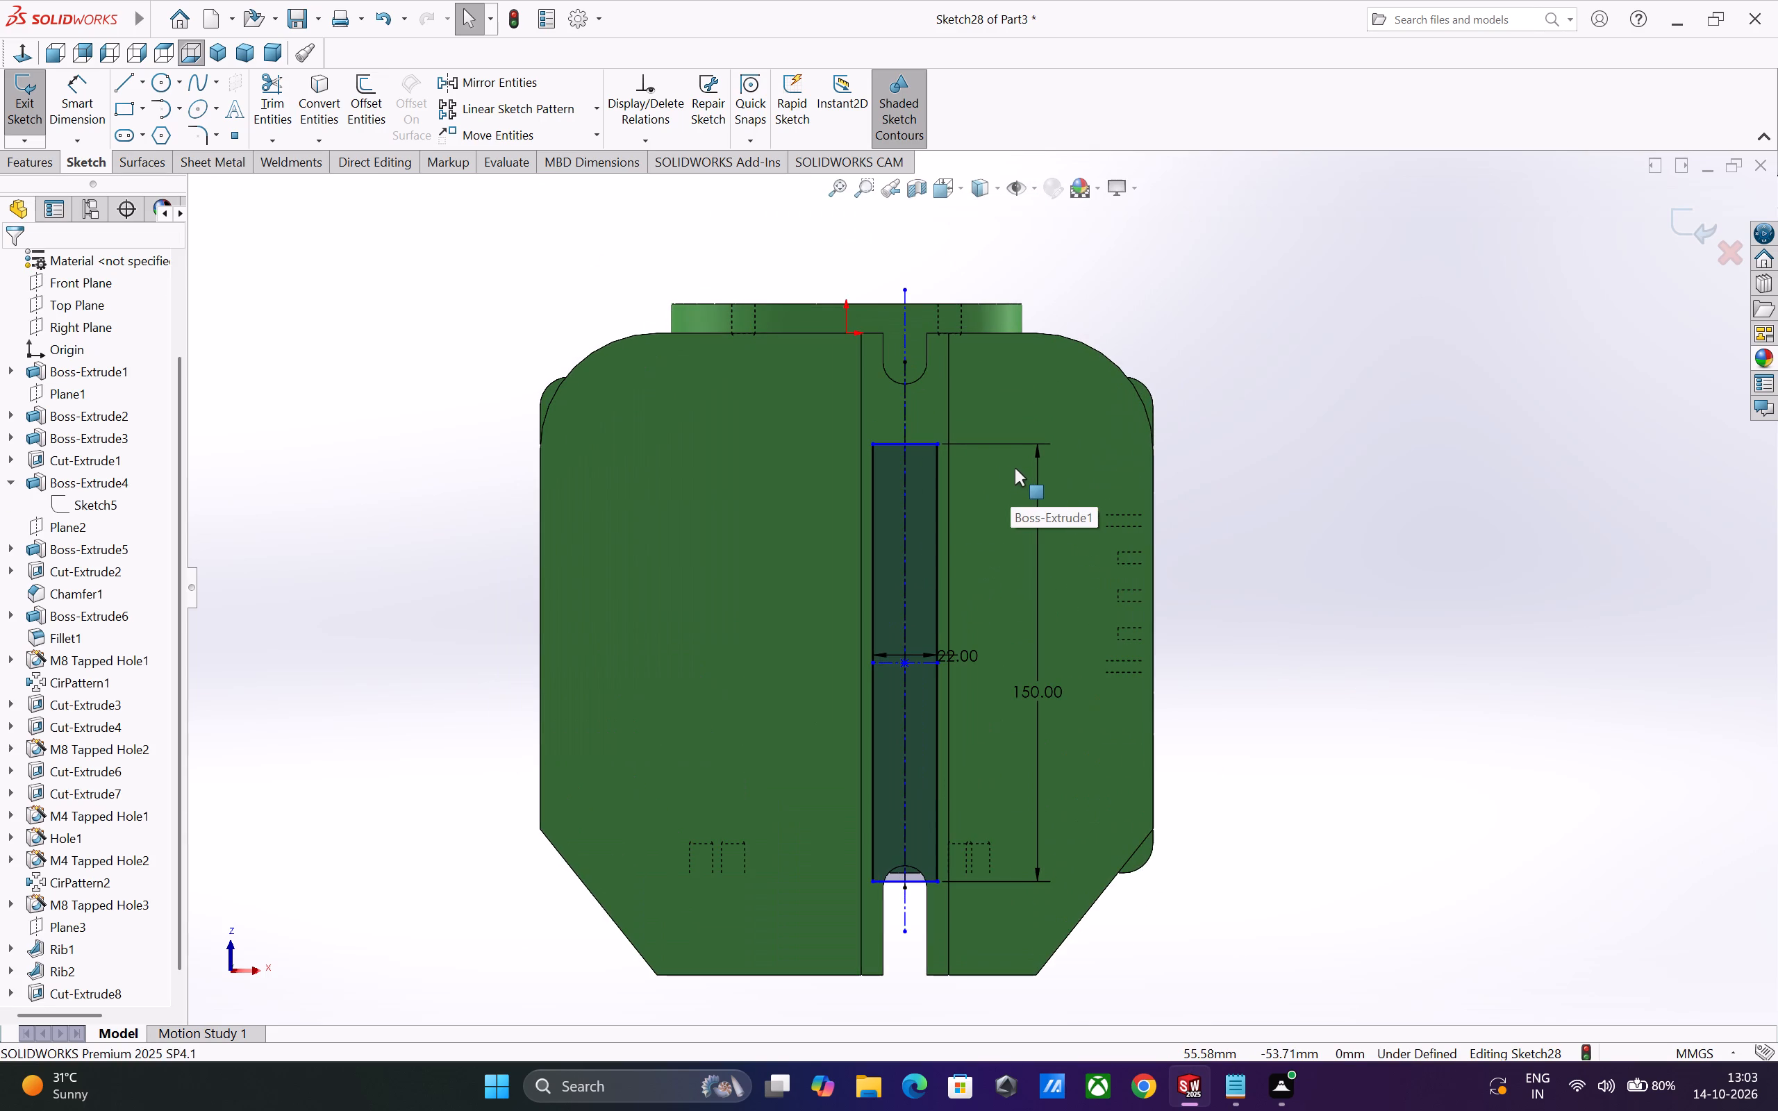
scroll(1015, 468, "down", 3)
scroll(987, 573, "up", 2)
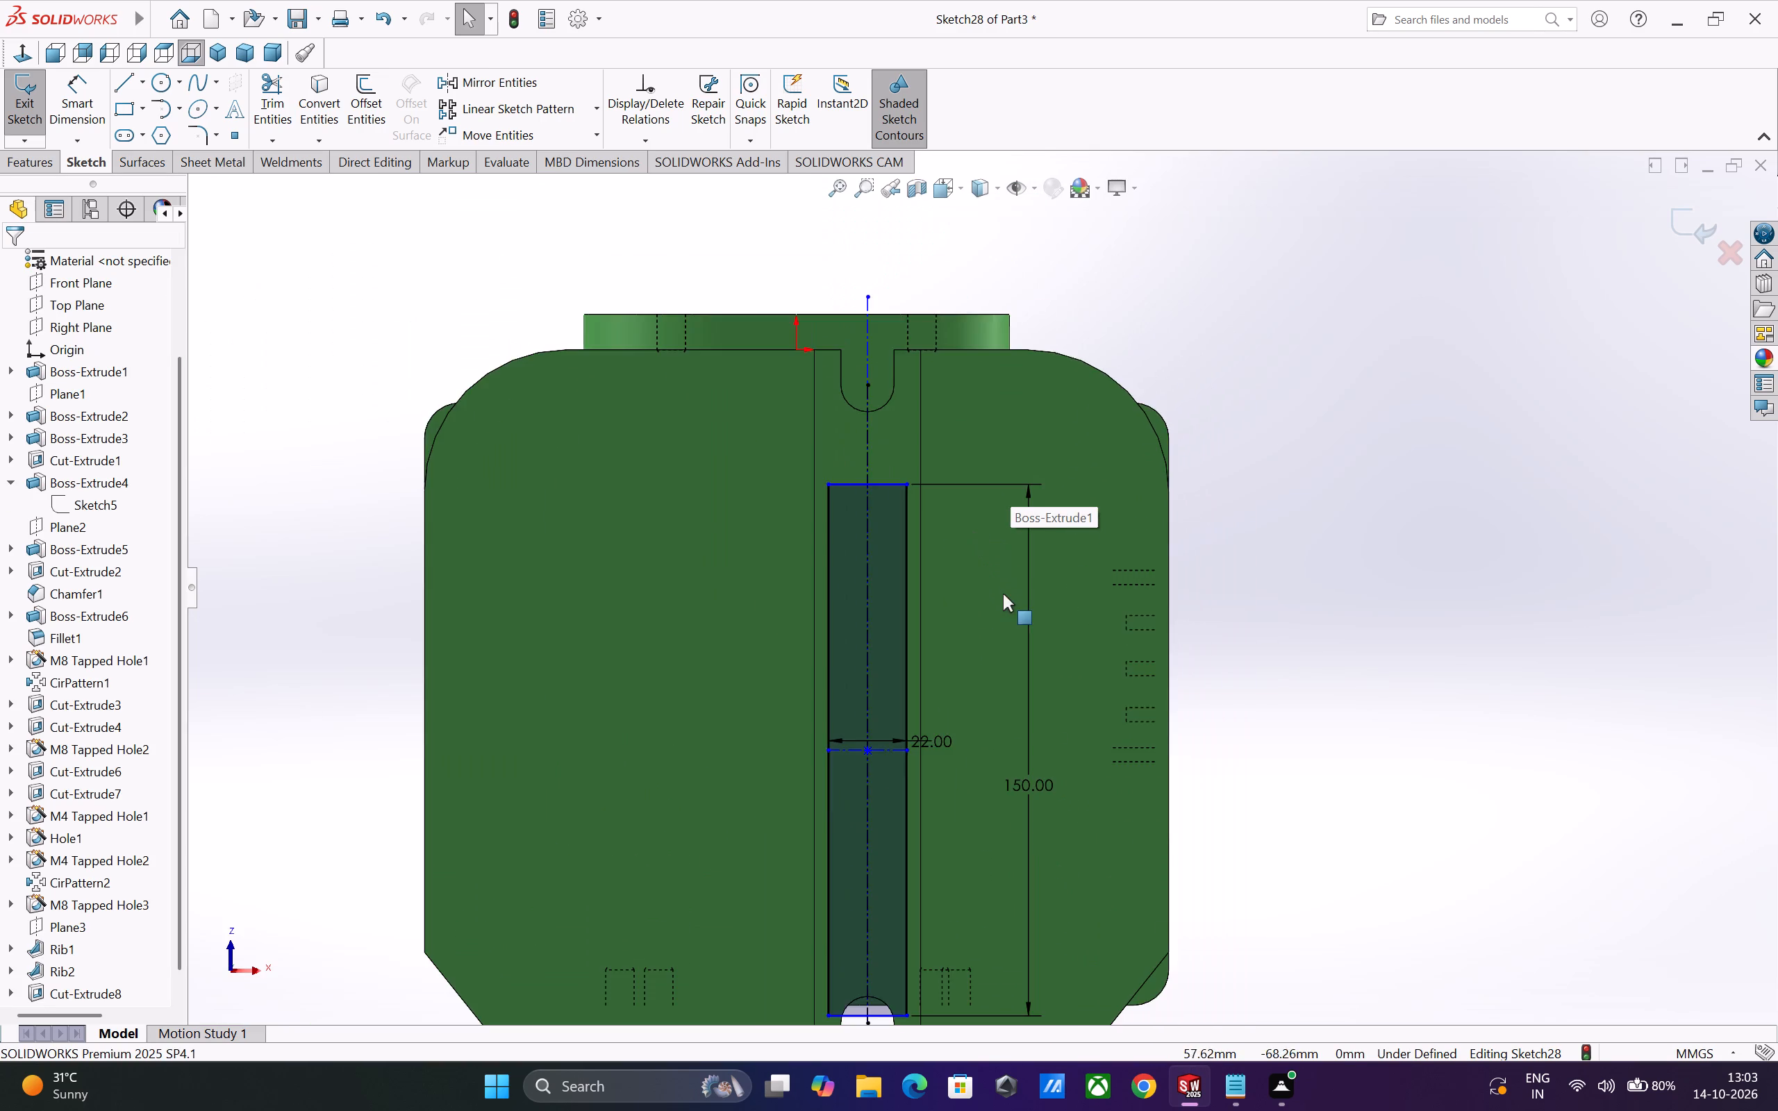
scroll(1004, 596, "up", 2)
scroll(956, 577, "down", 1)
middle_click_drag(988, 637, 1045, 631)
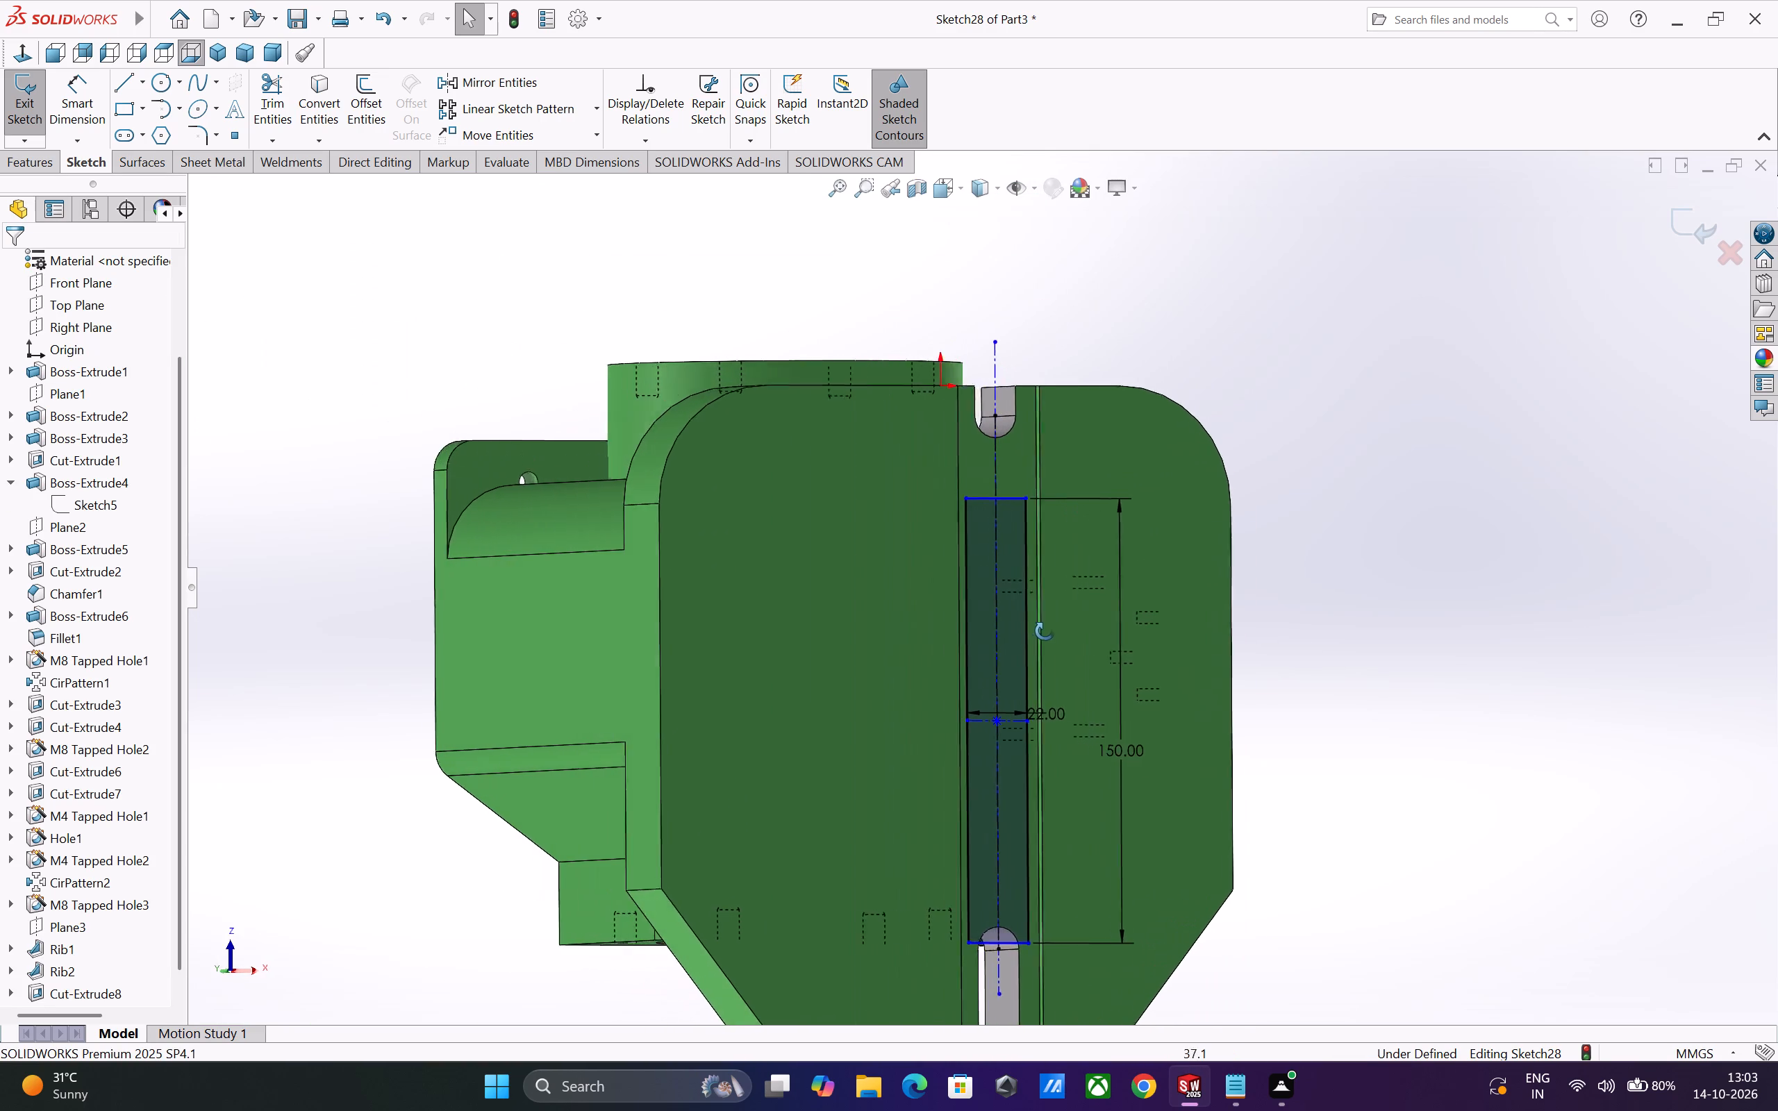
middle_click_drag(1045, 631, 1084, 626)
scroll(1212, 667, "up", 2)
middle_click_drag(1264, 686, 1190, 730)
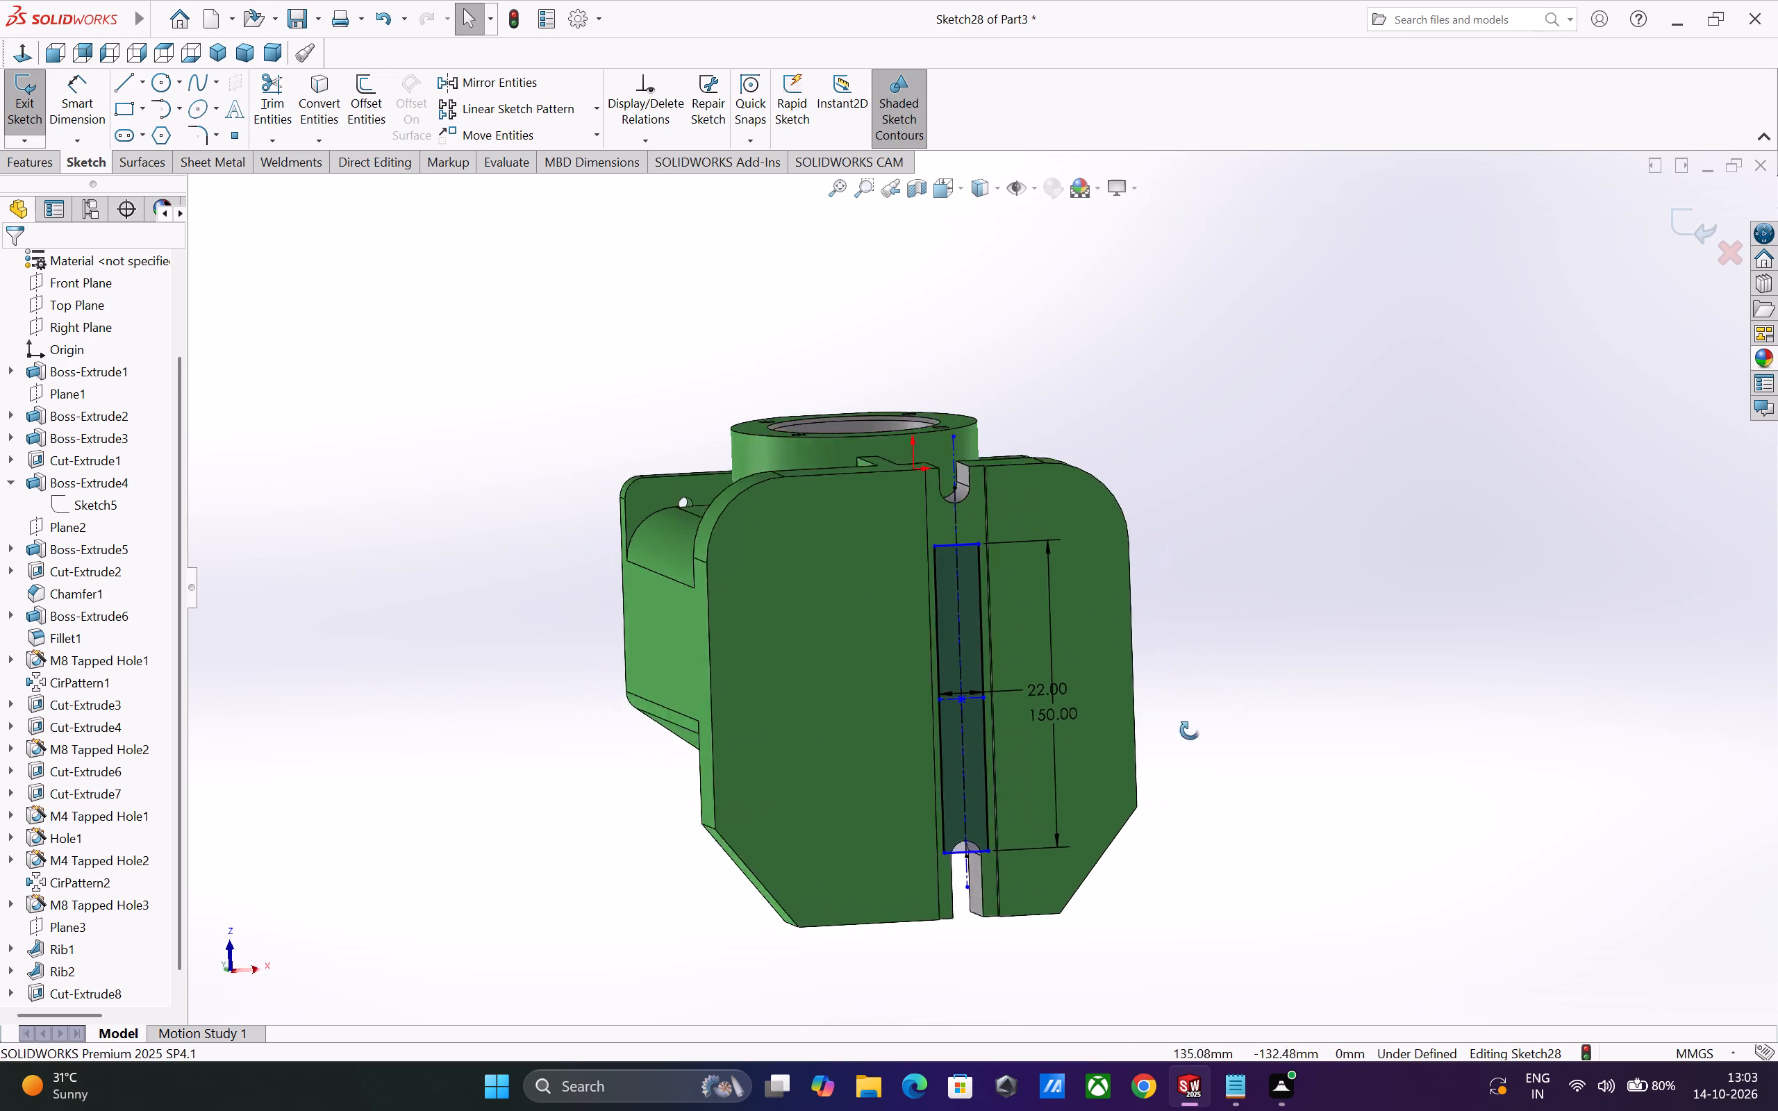
middle_click_drag(1190, 730, 1105, 783)
scroll(1105, 783, "up", 2)
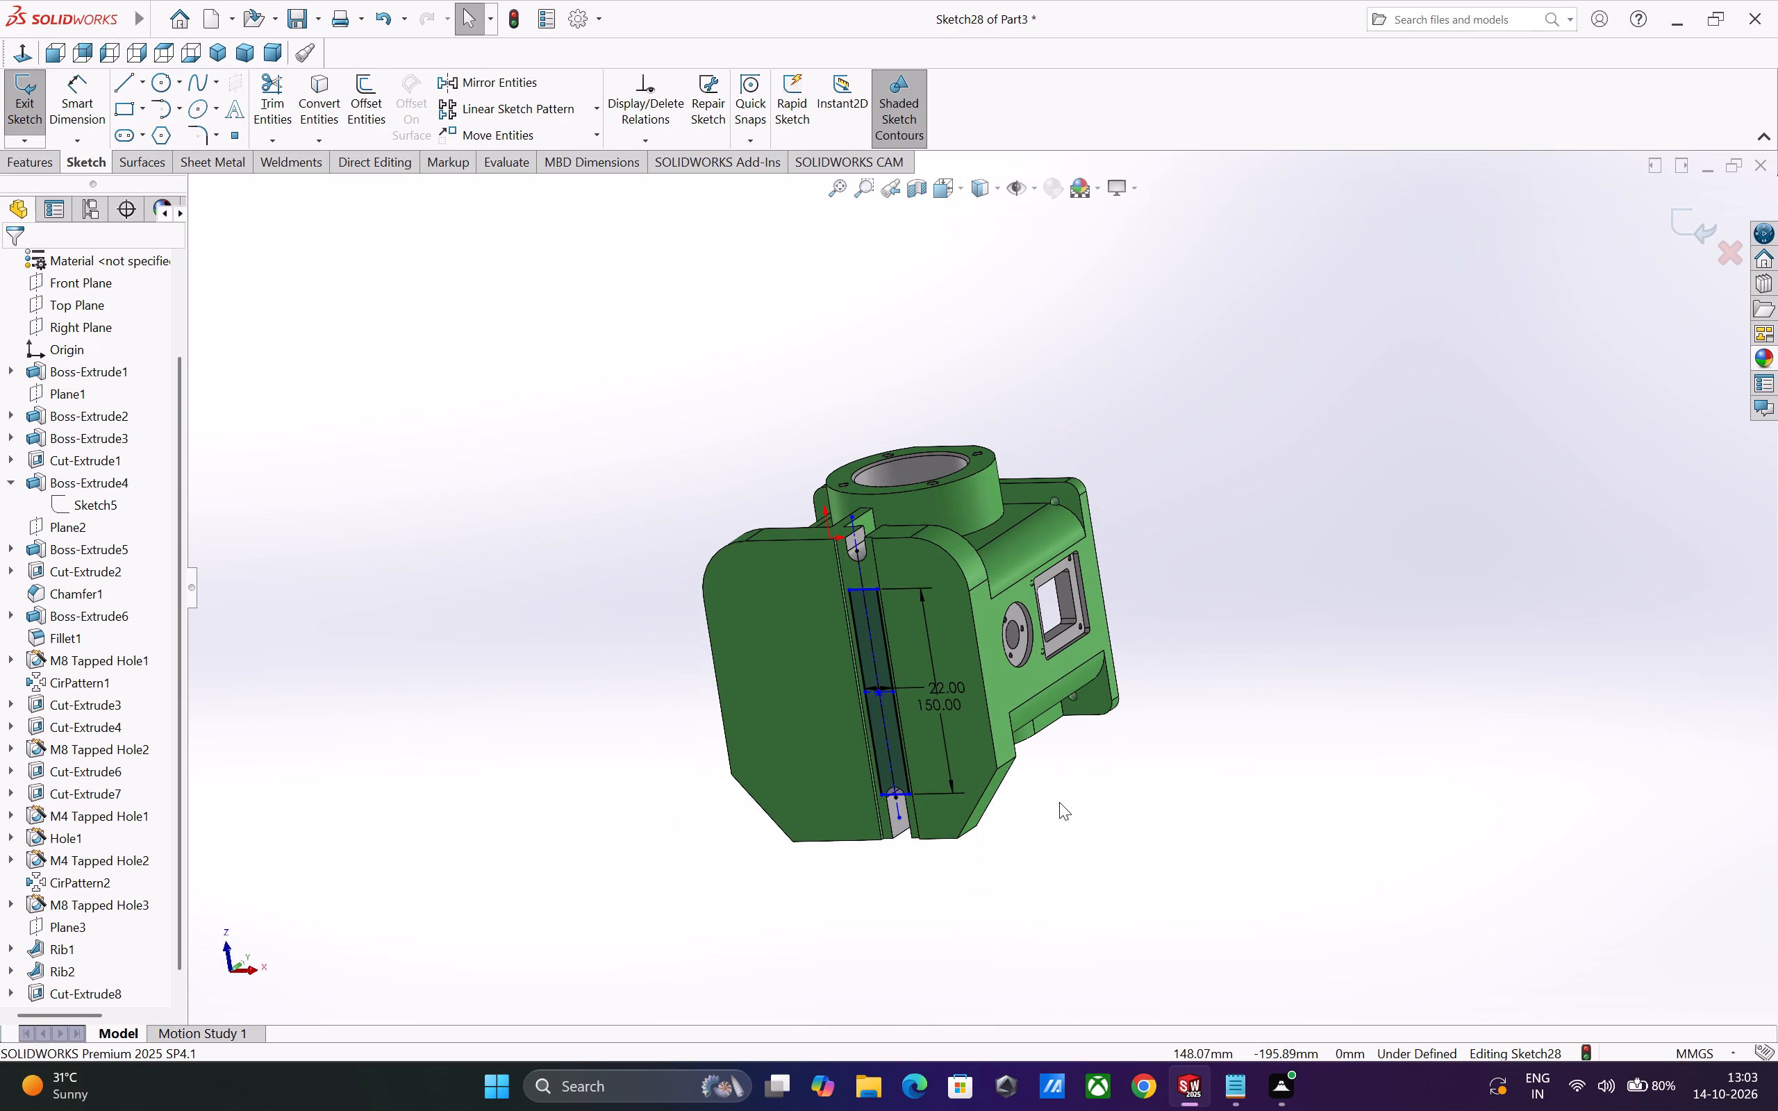
scroll(1059, 802, "up", 2)
scroll(981, 746, "down", 3)
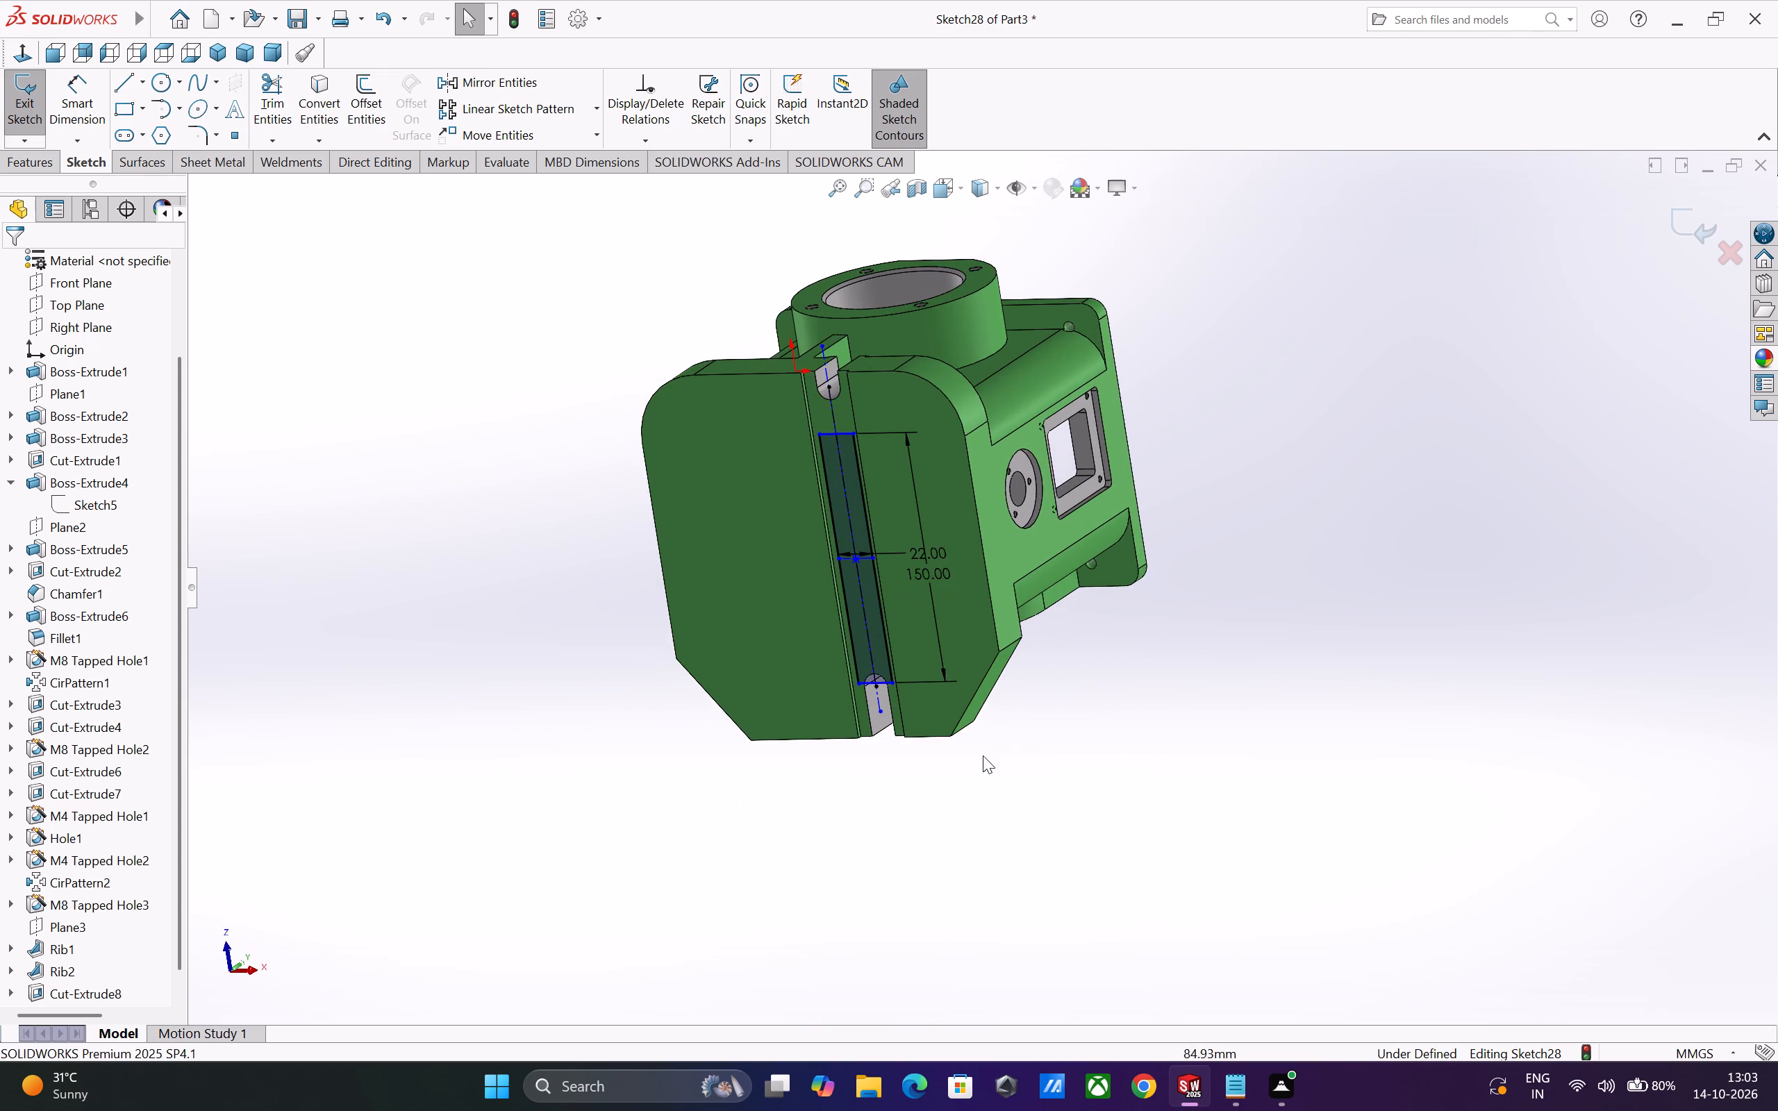
middle_click_drag(977, 747, 1014, 728)
scroll(962, 594, "down", 2)
scroll(961, 608, "up", 2)
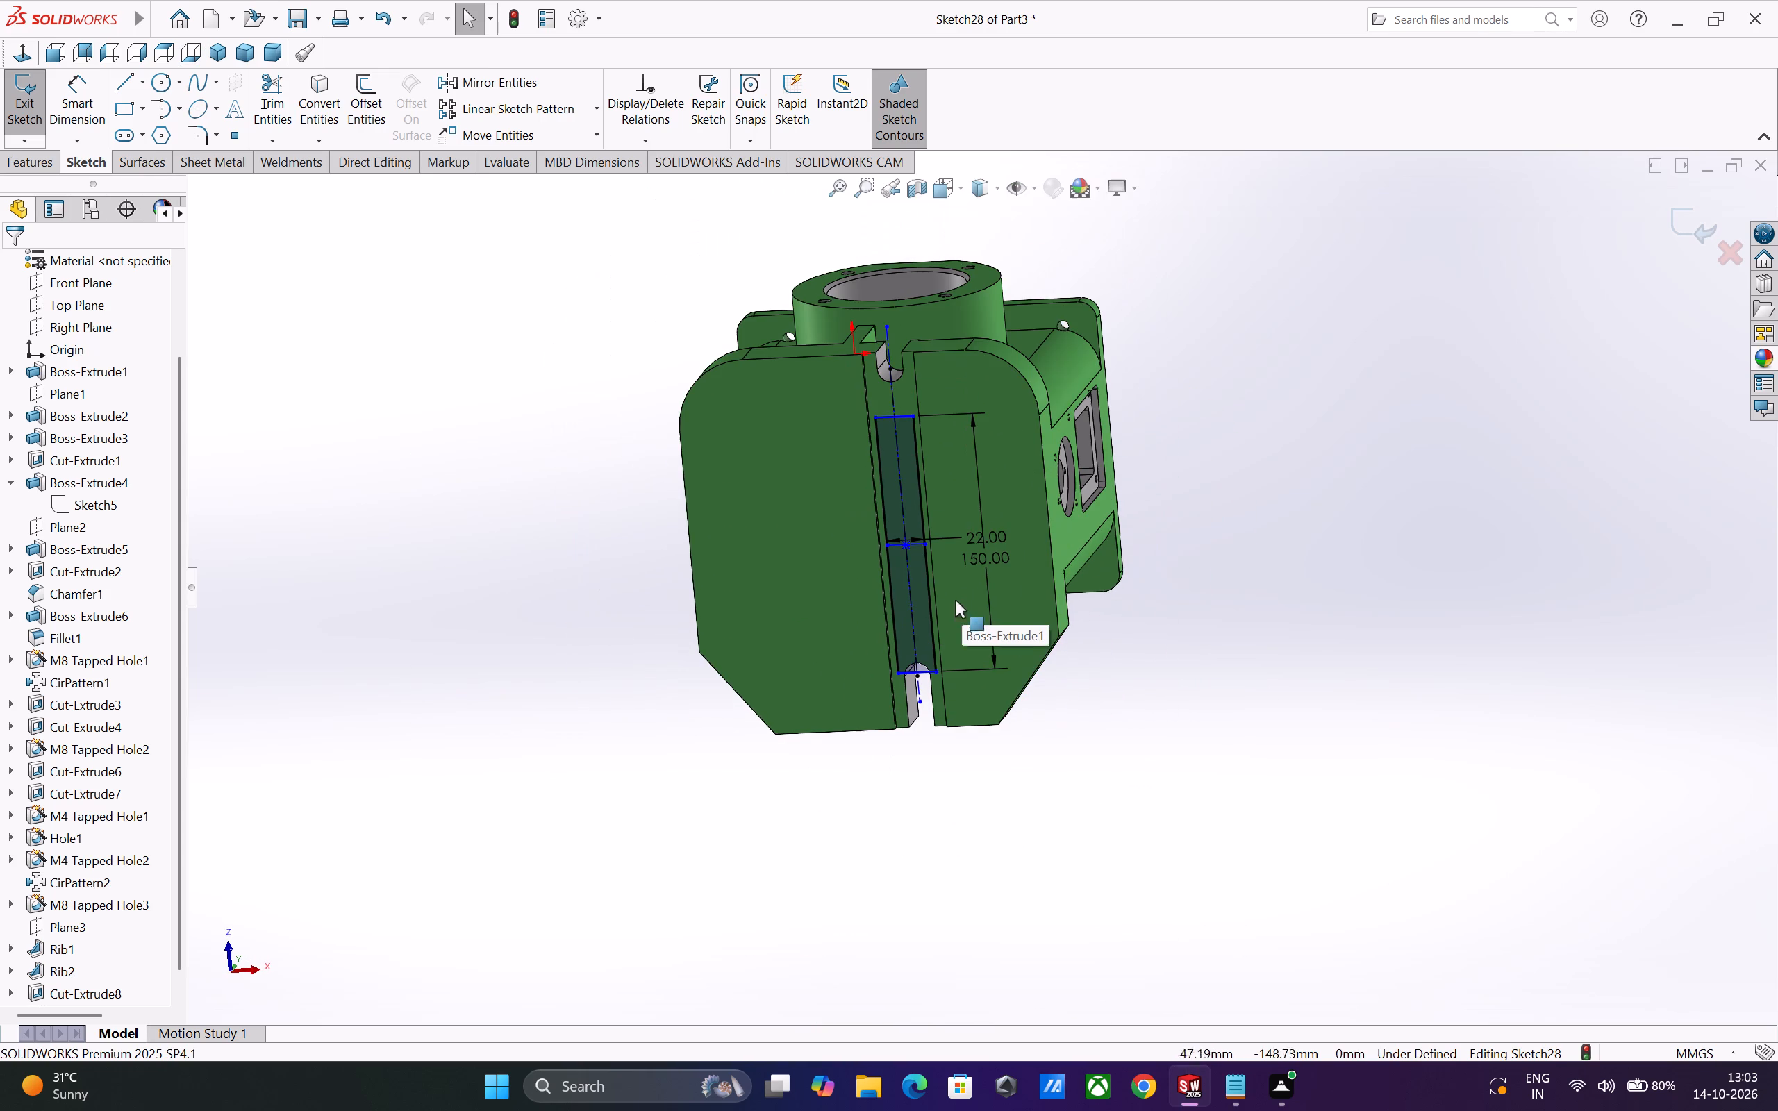
Dimension the distance from the round flange's outer edge to the rectangle's nearest short edge as 45 mm.
left_click(94, 104)
scroll(948, 633, "up", 2)
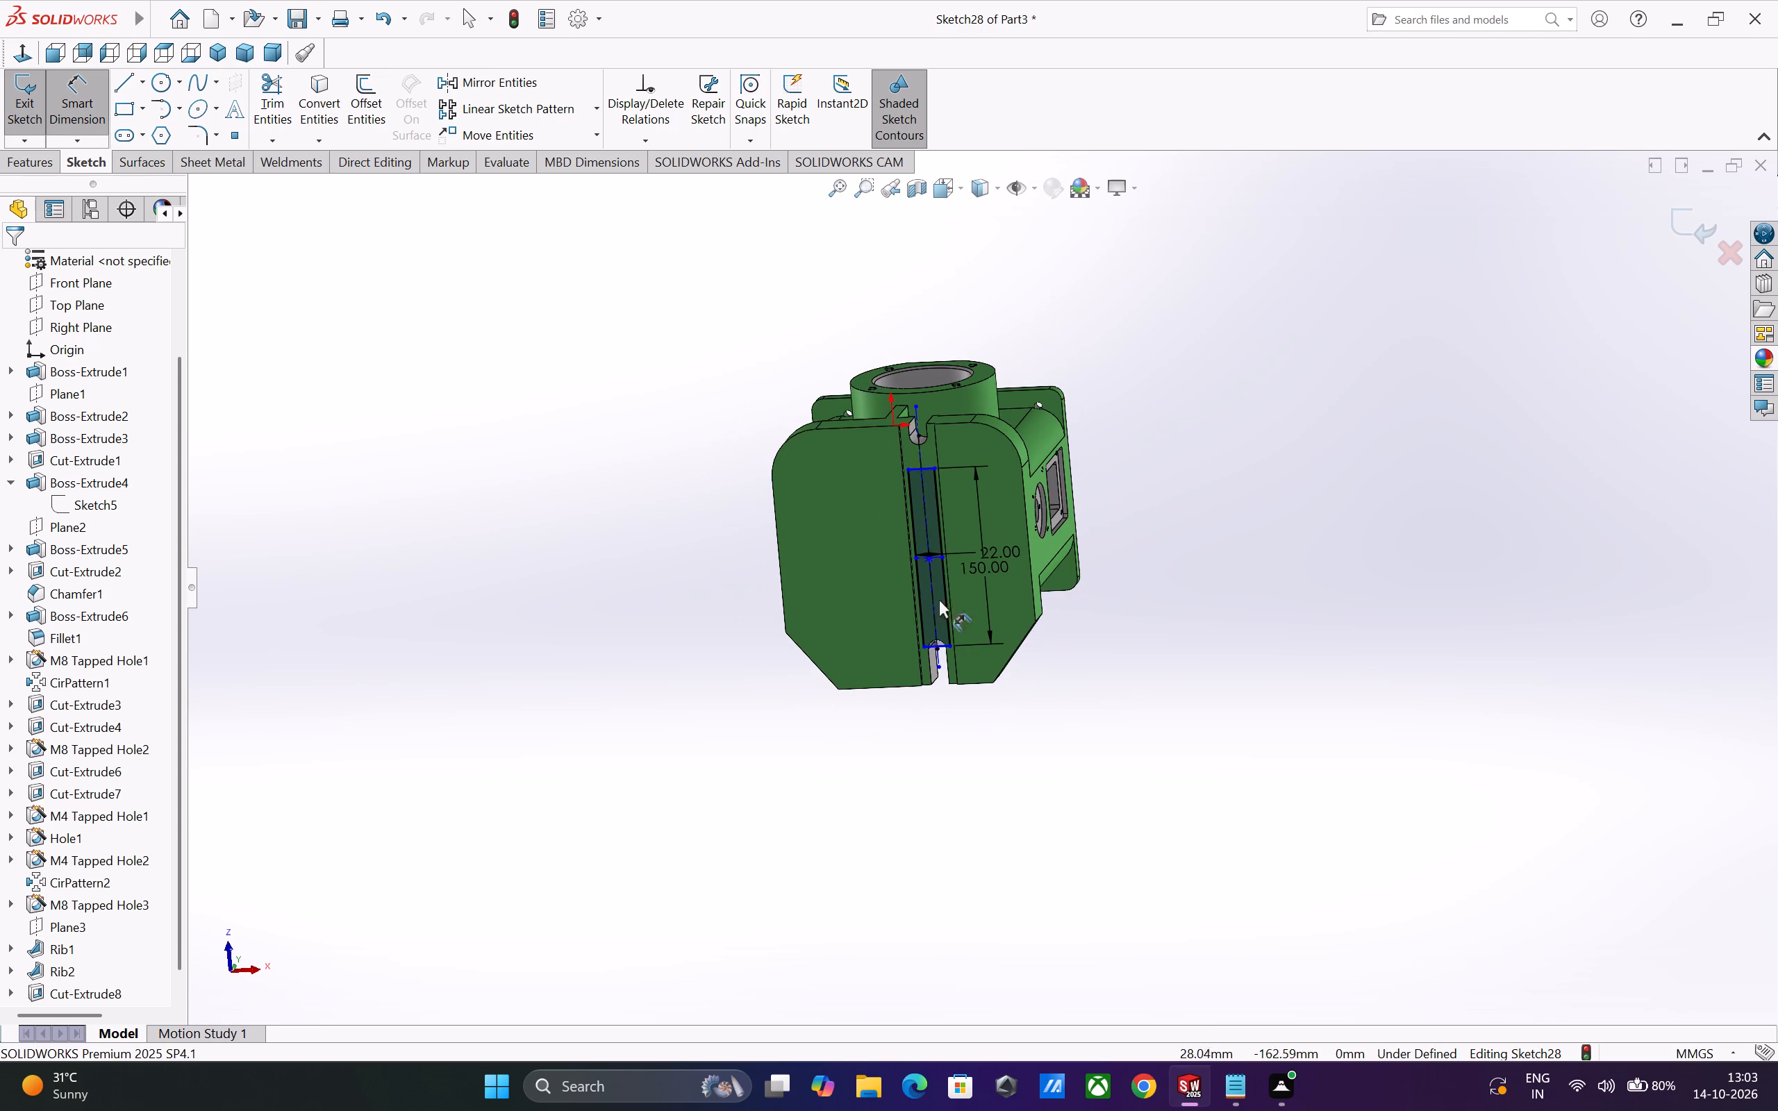
scroll(944, 510, "down", 6)
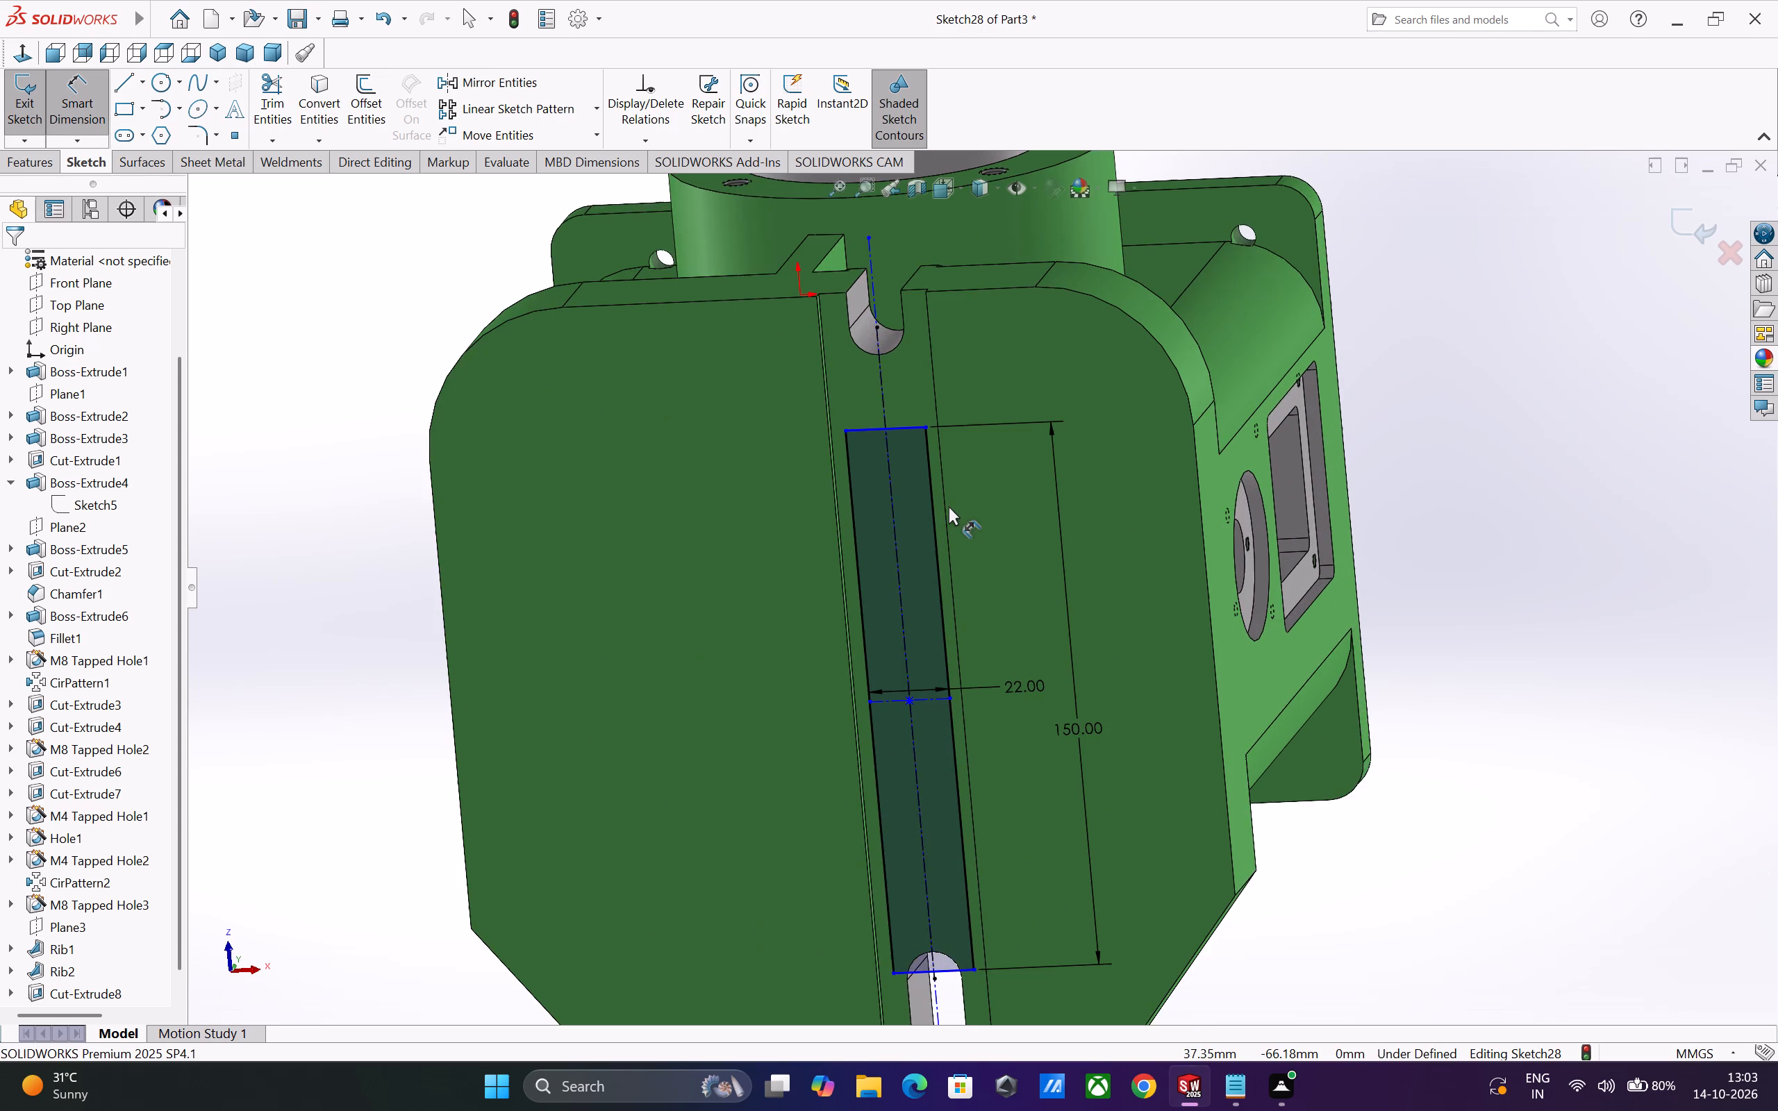
scroll(949, 506, "down", 2)
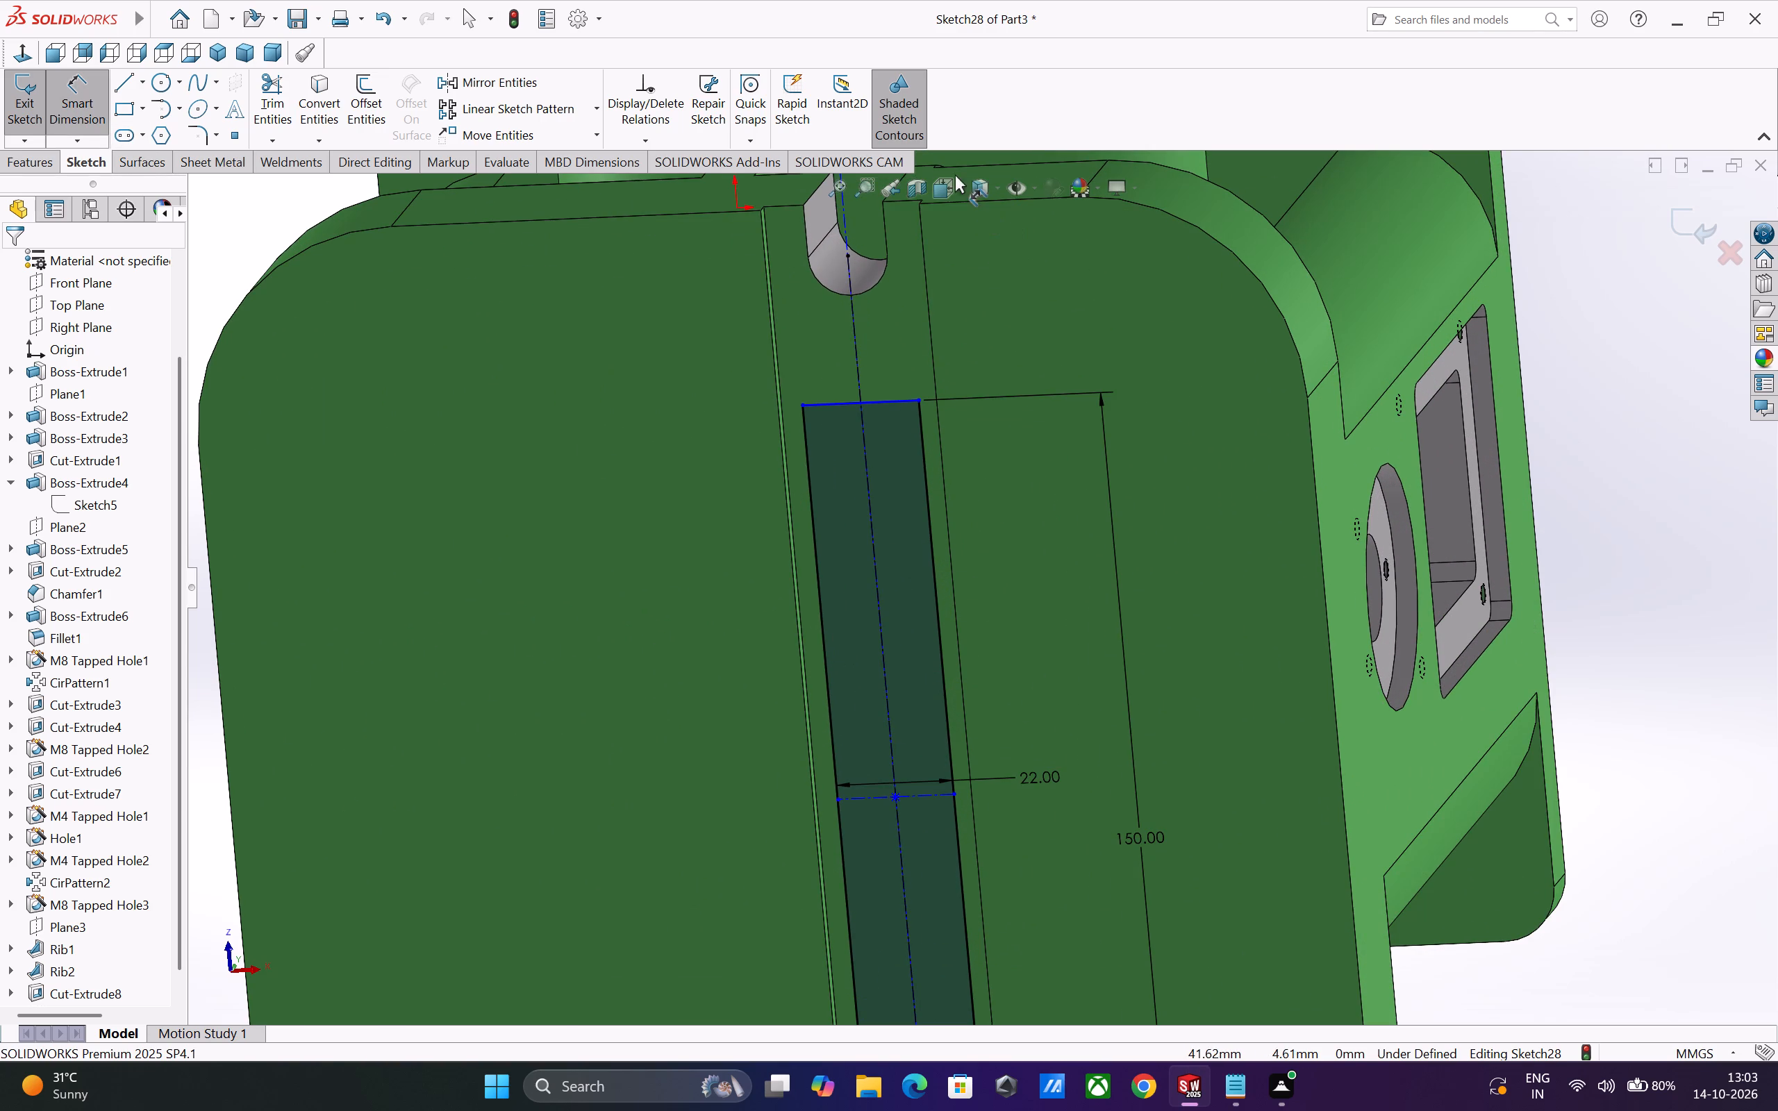
left_click(963, 188)
left_click(1052, 301)
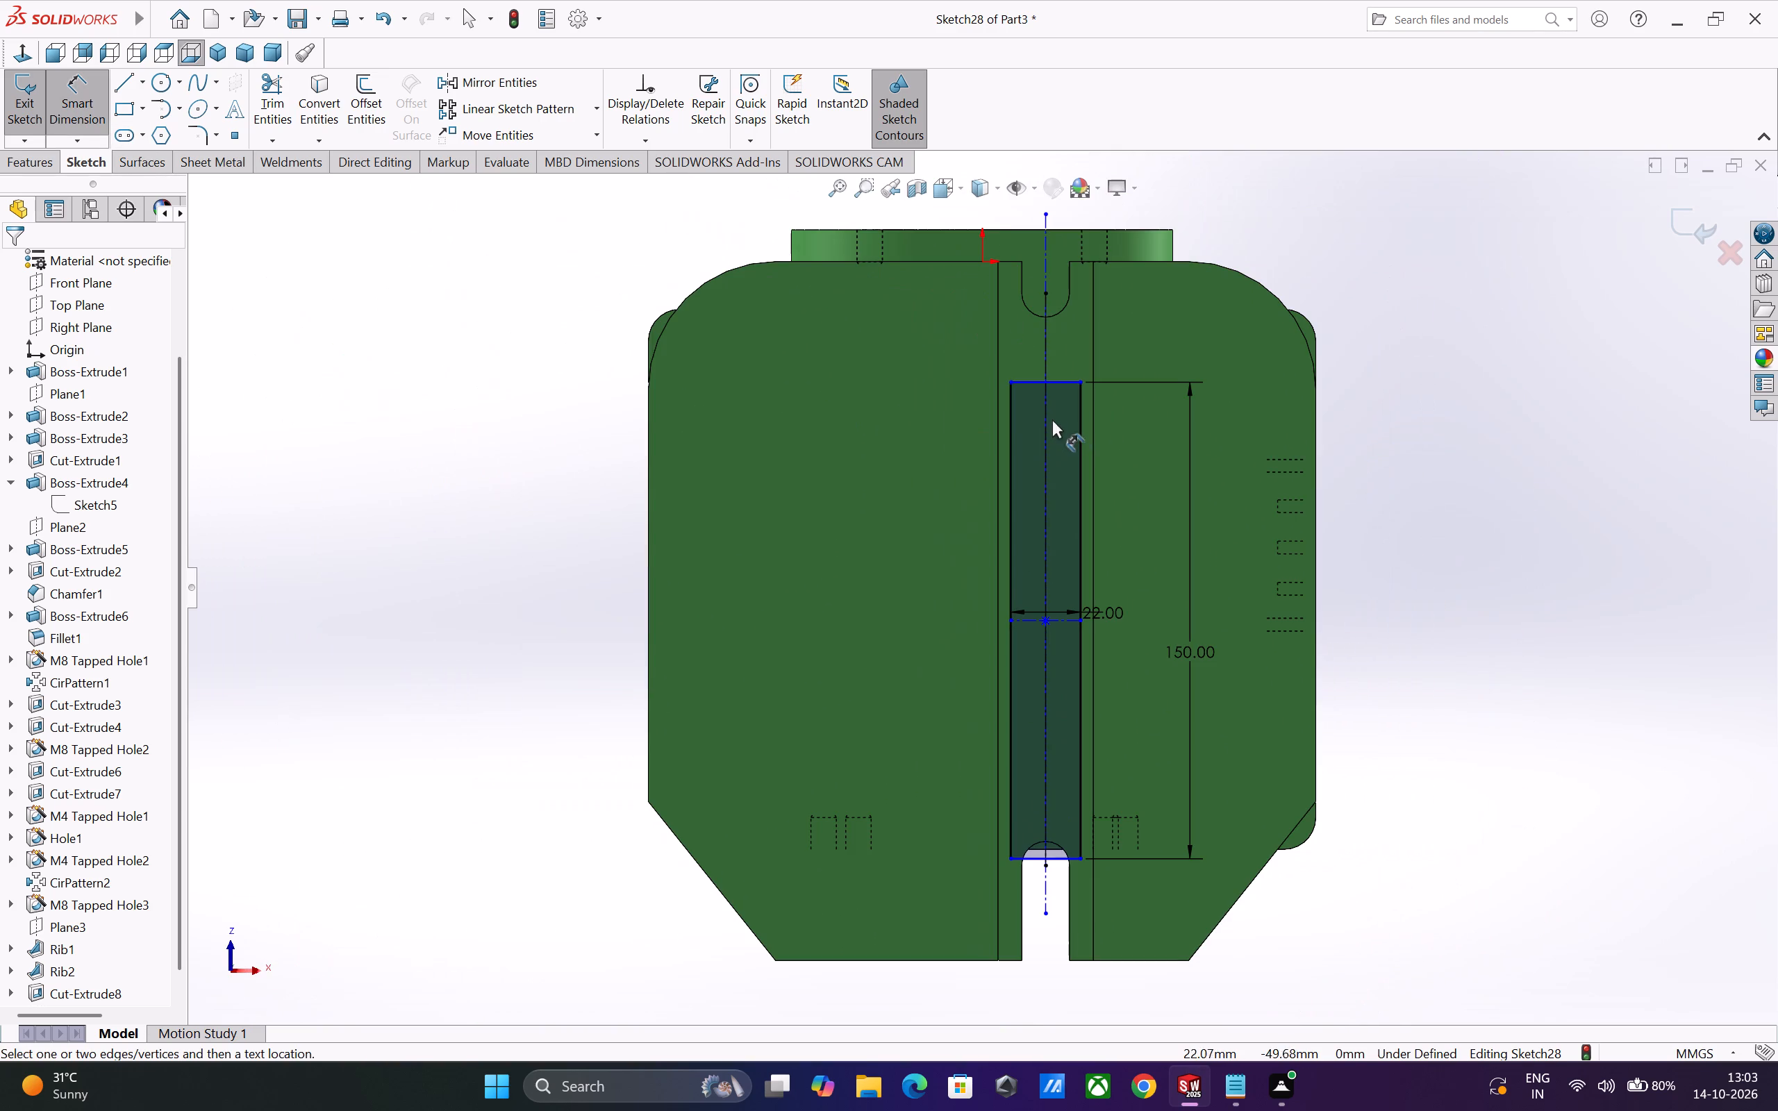
left_click(1058, 383)
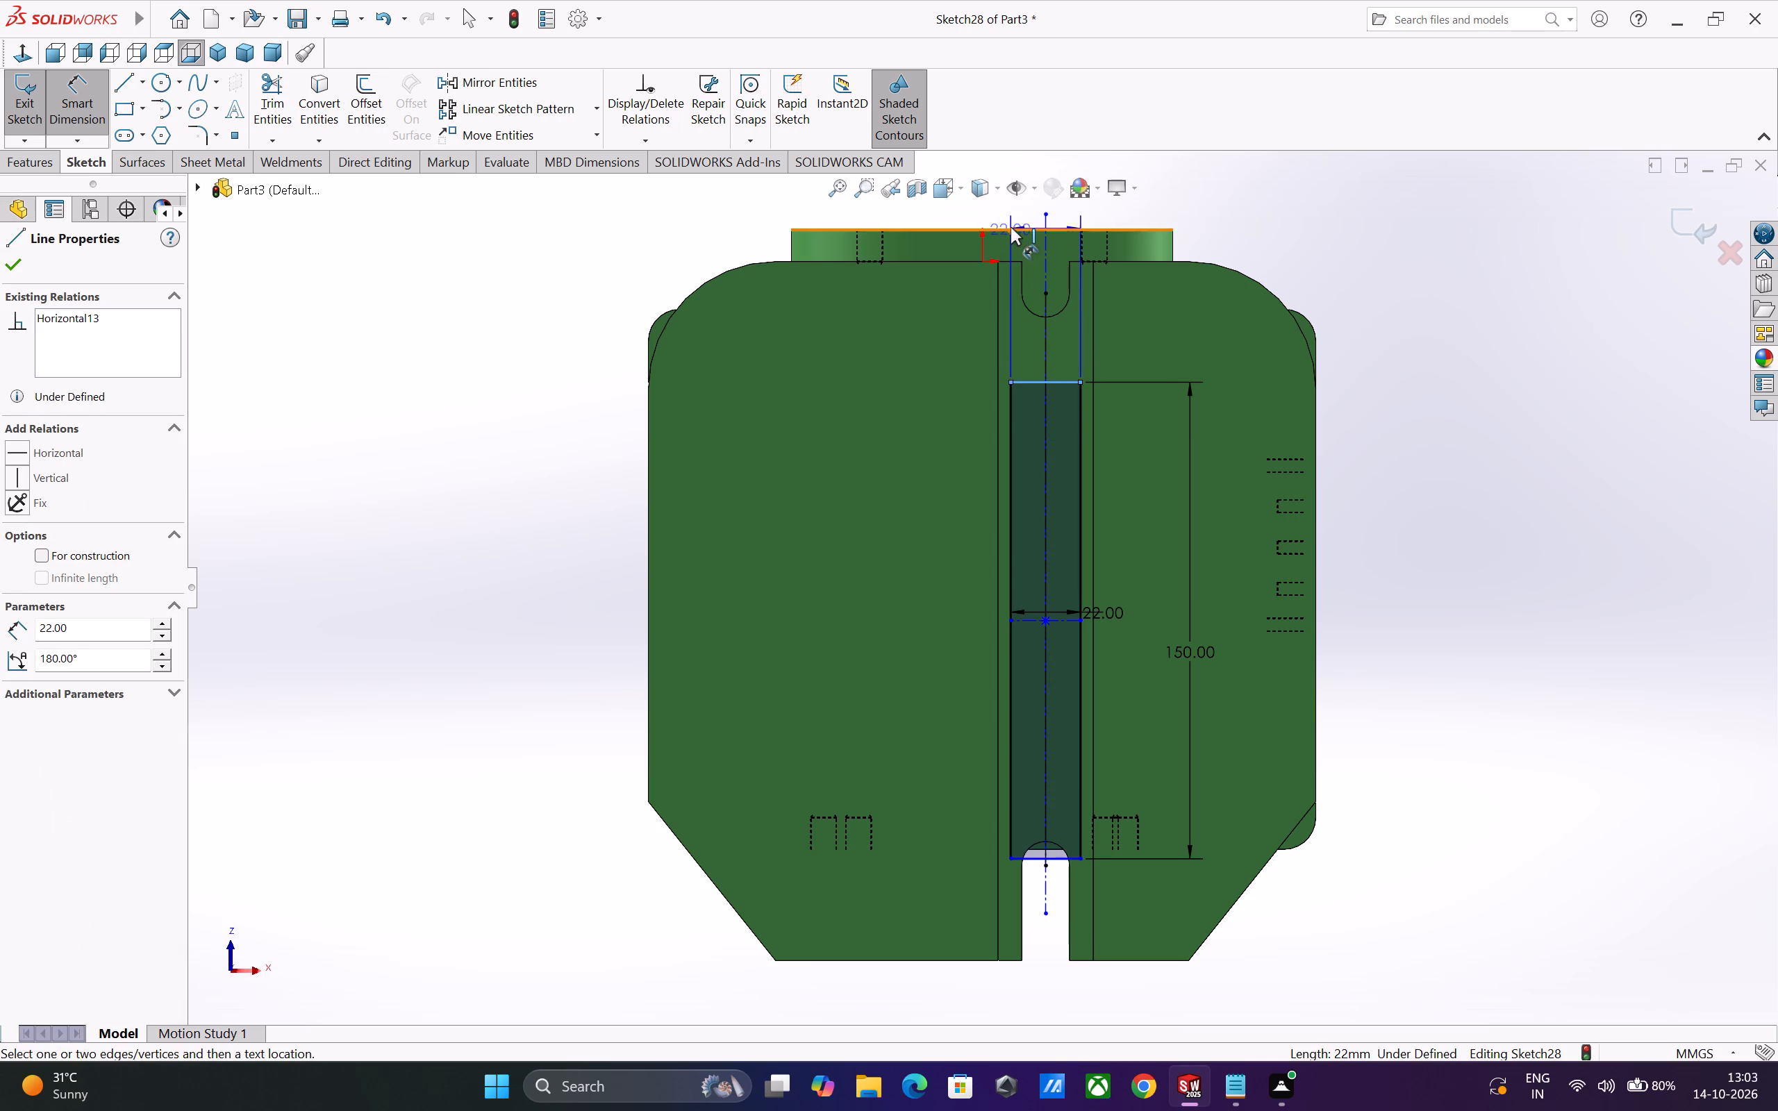
left_click(1021, 229)
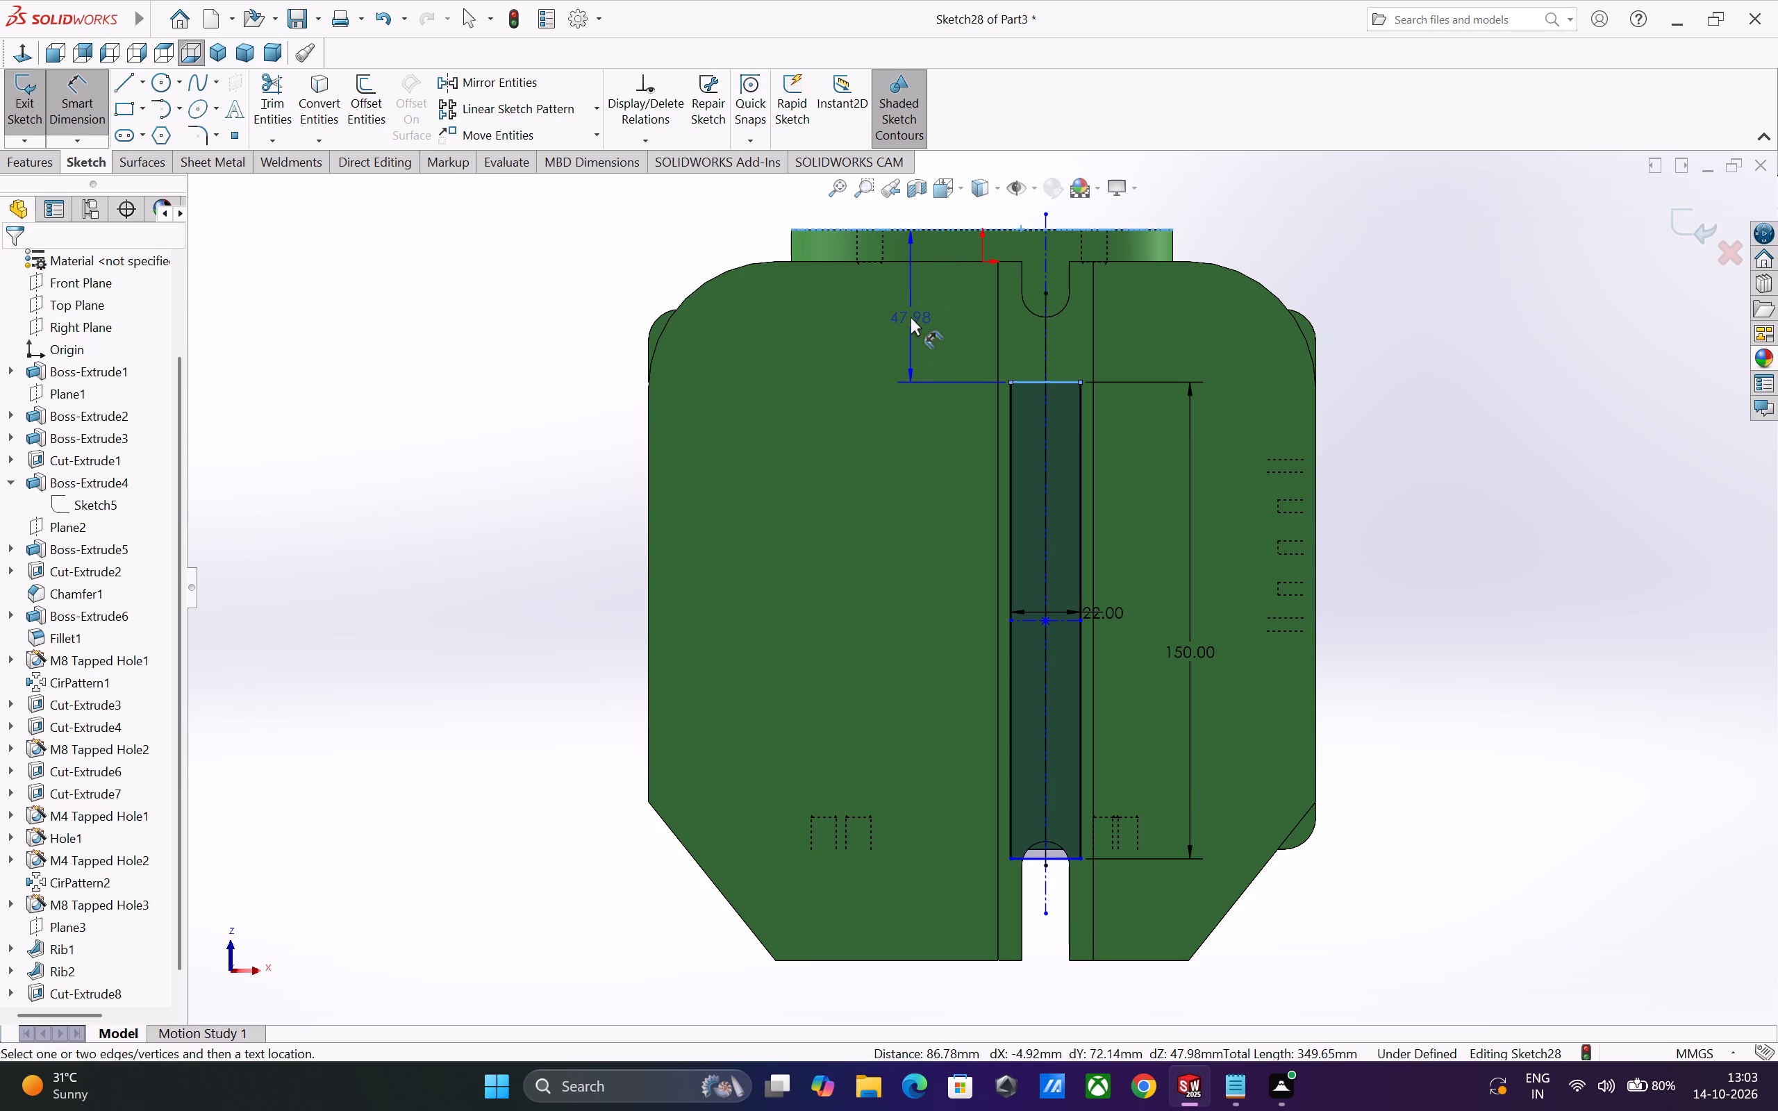
left_click(911, 317)
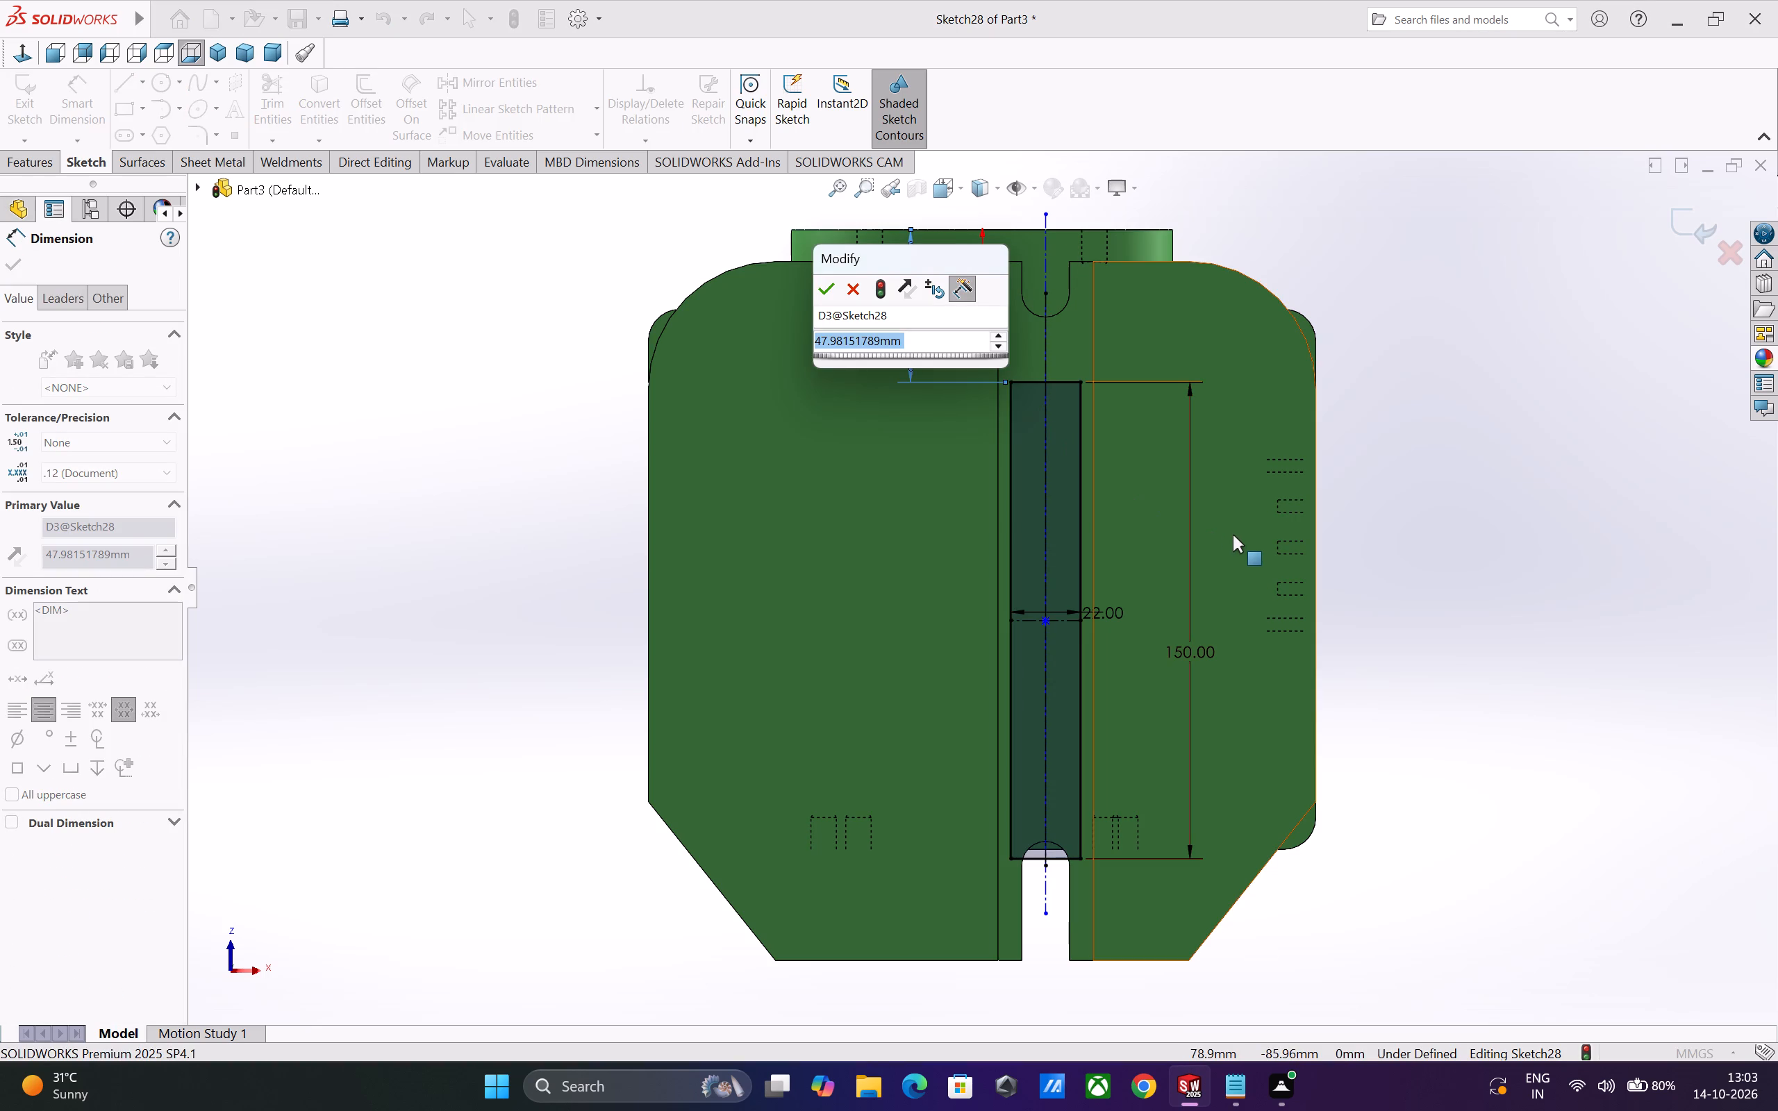
type("45")
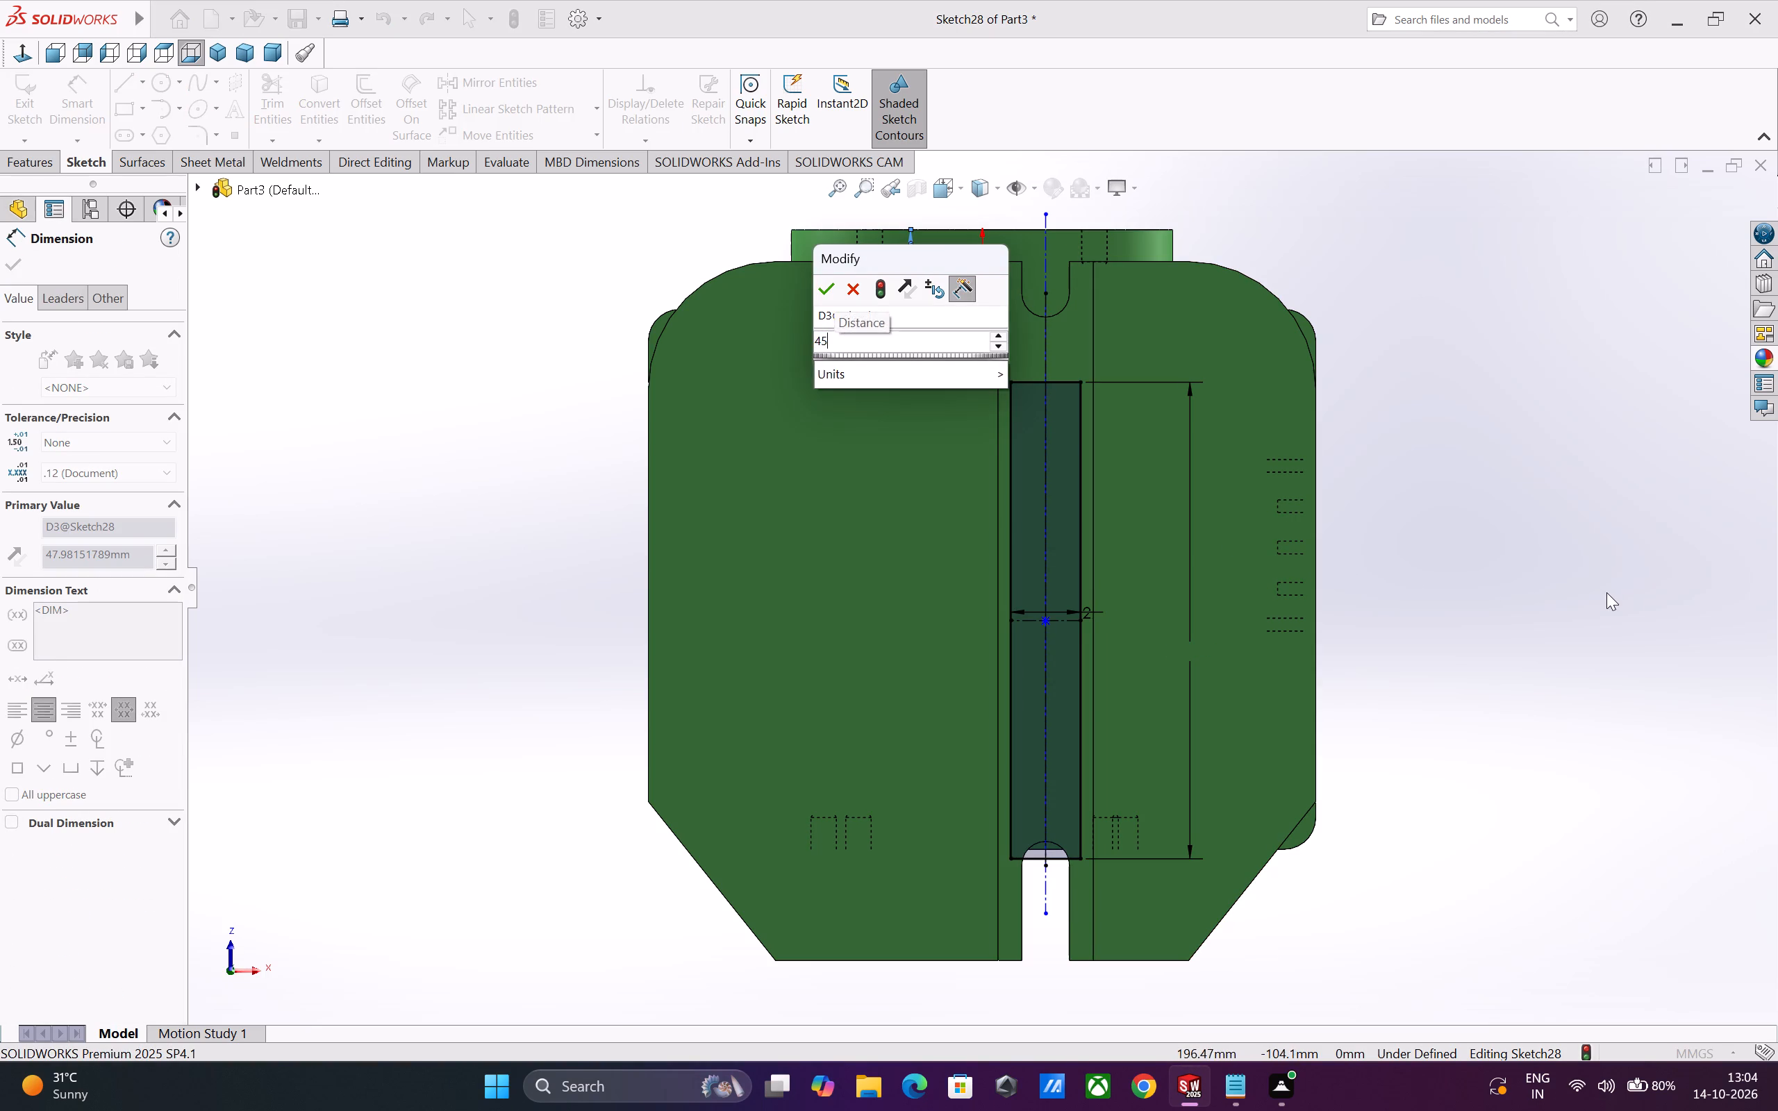
key("Return")
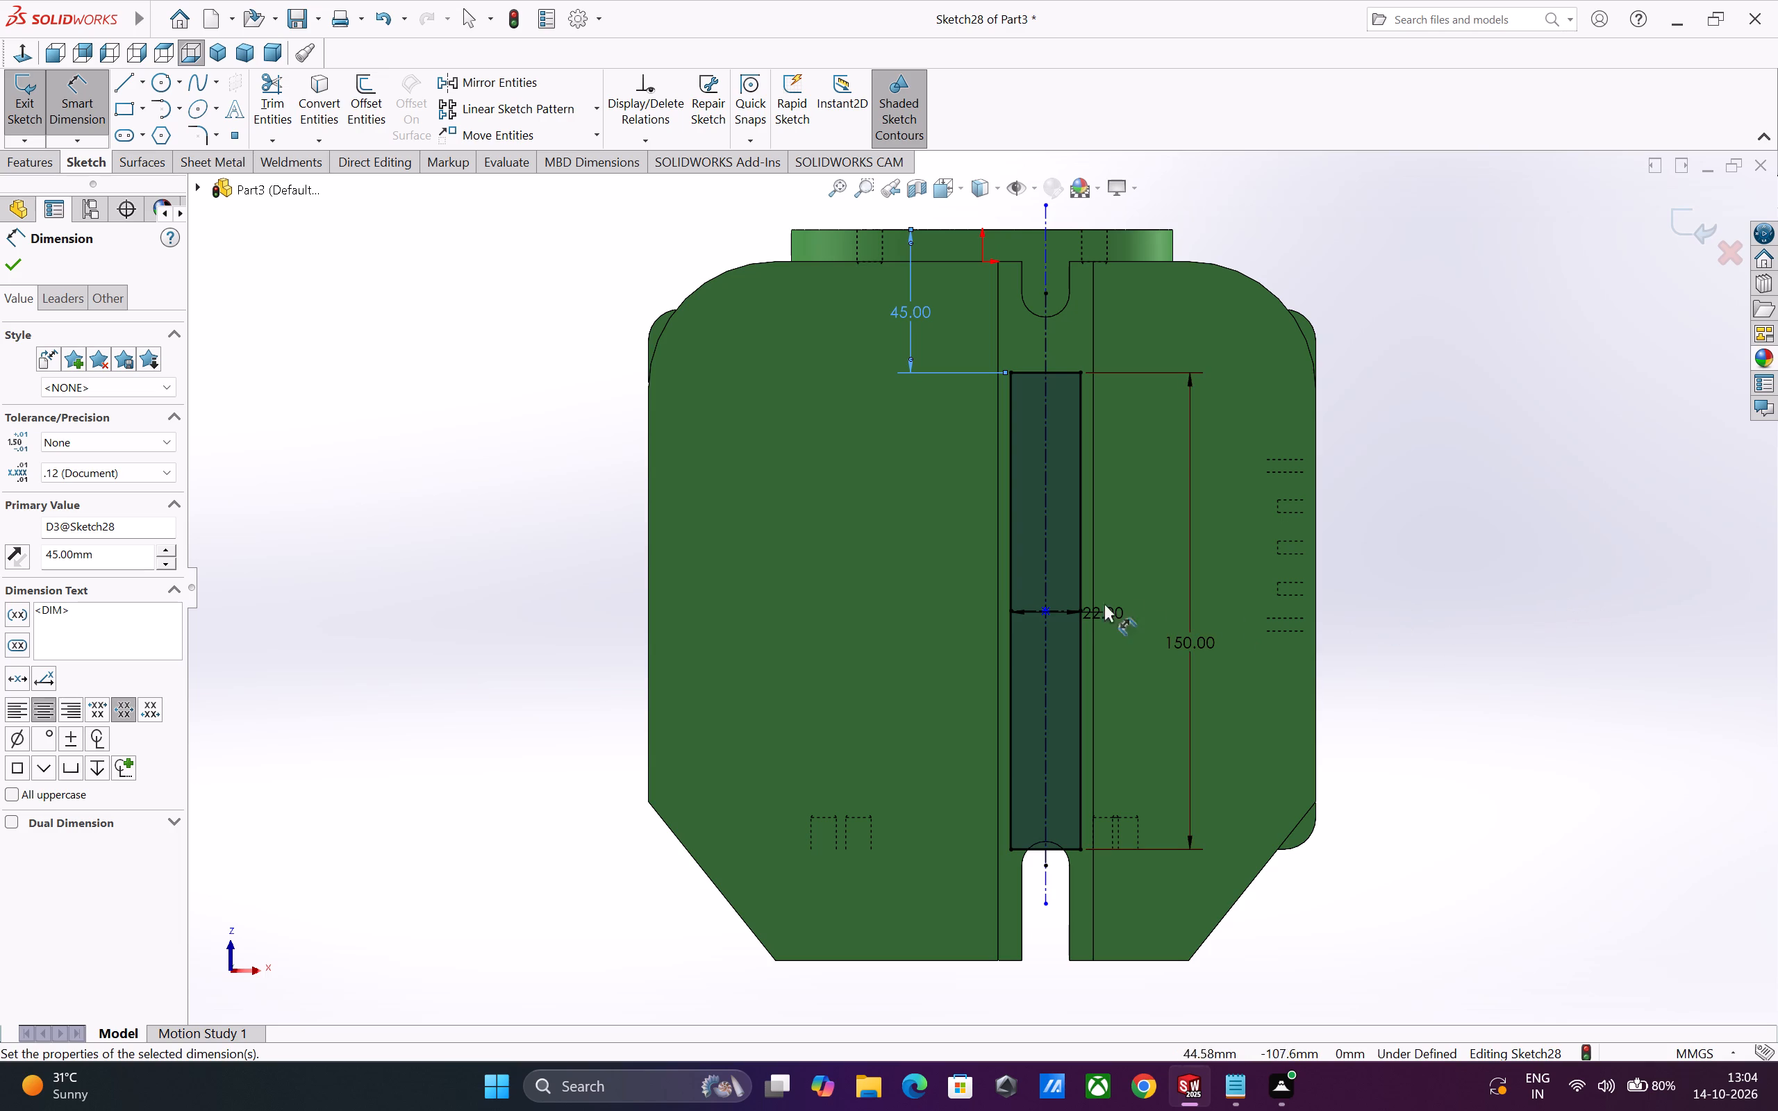
Move the 22 mm width dimension away from the rectangle's horizontal centreline, towards the open slot.
scroll(1076, 605, "down", 3)
scroll(970, 631, "down", 3)
scroll(1022, 592, "down", 7)
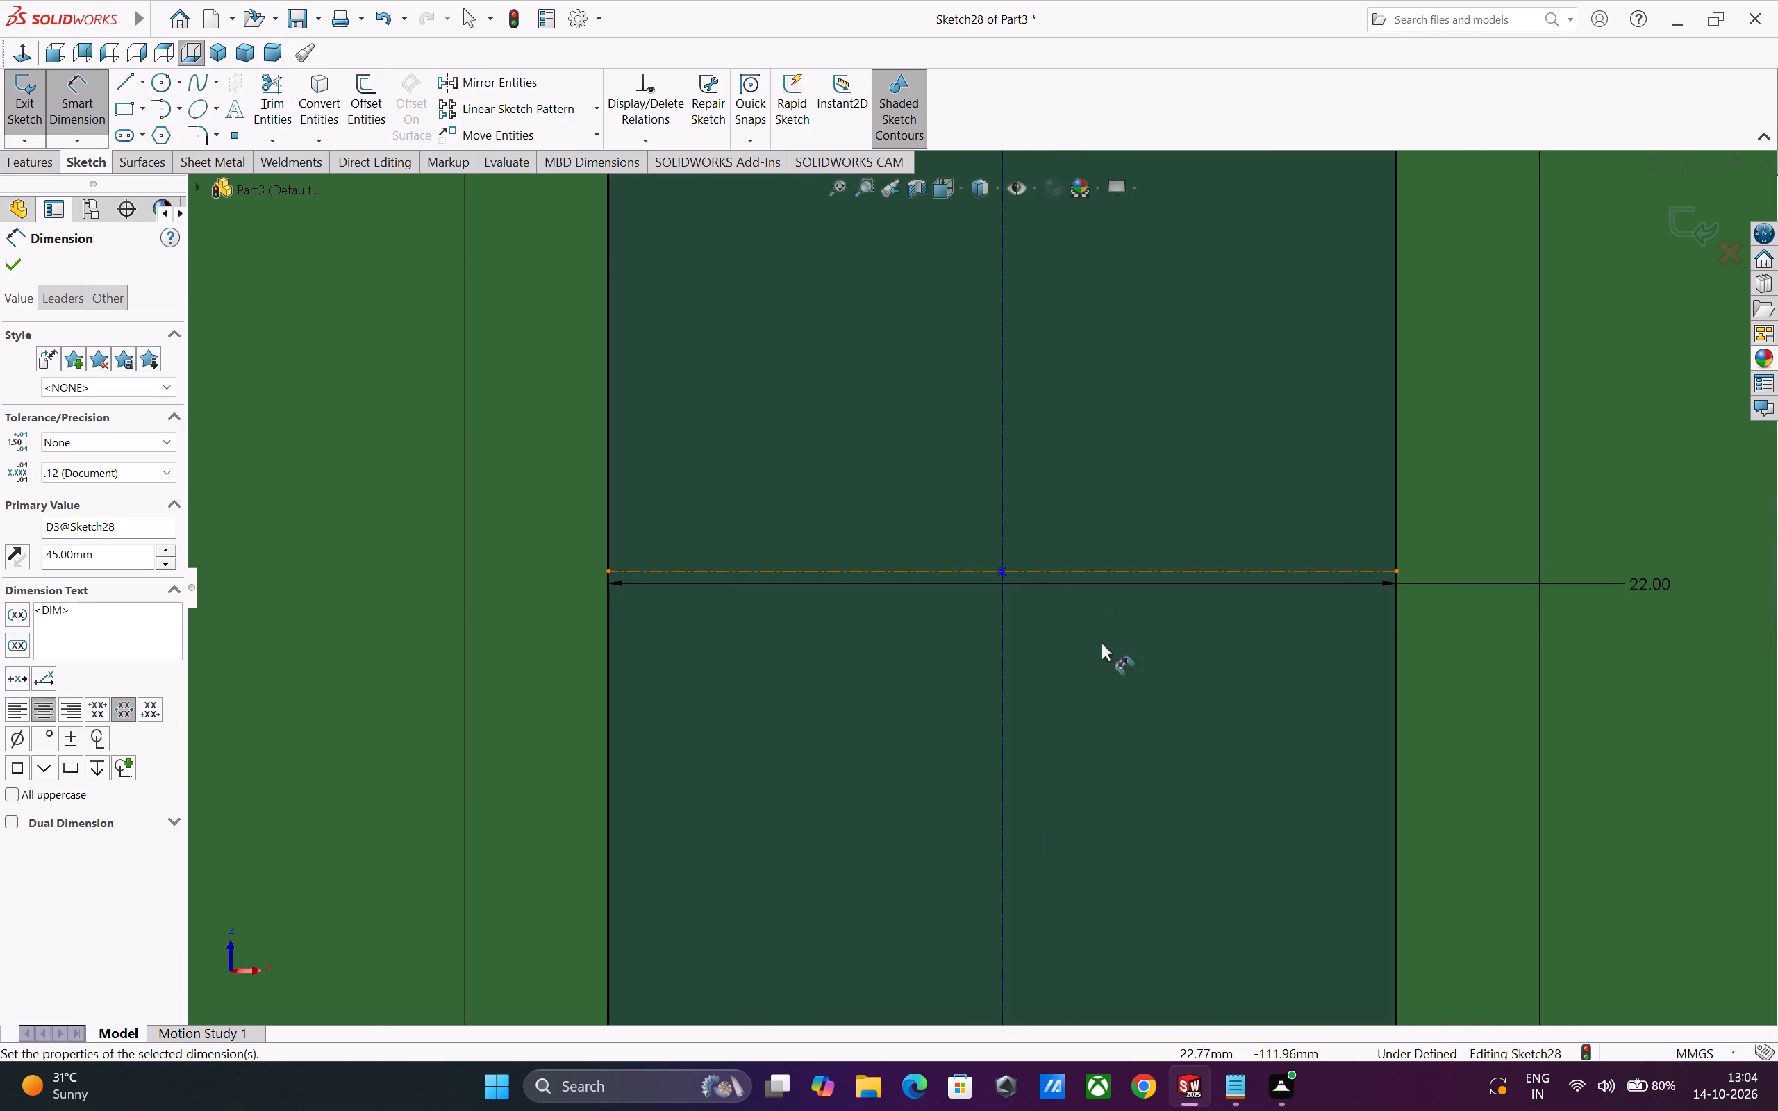
scroll(1542, 653, "up", 3)
left_click_drag(1369, 583, 1391, 851)
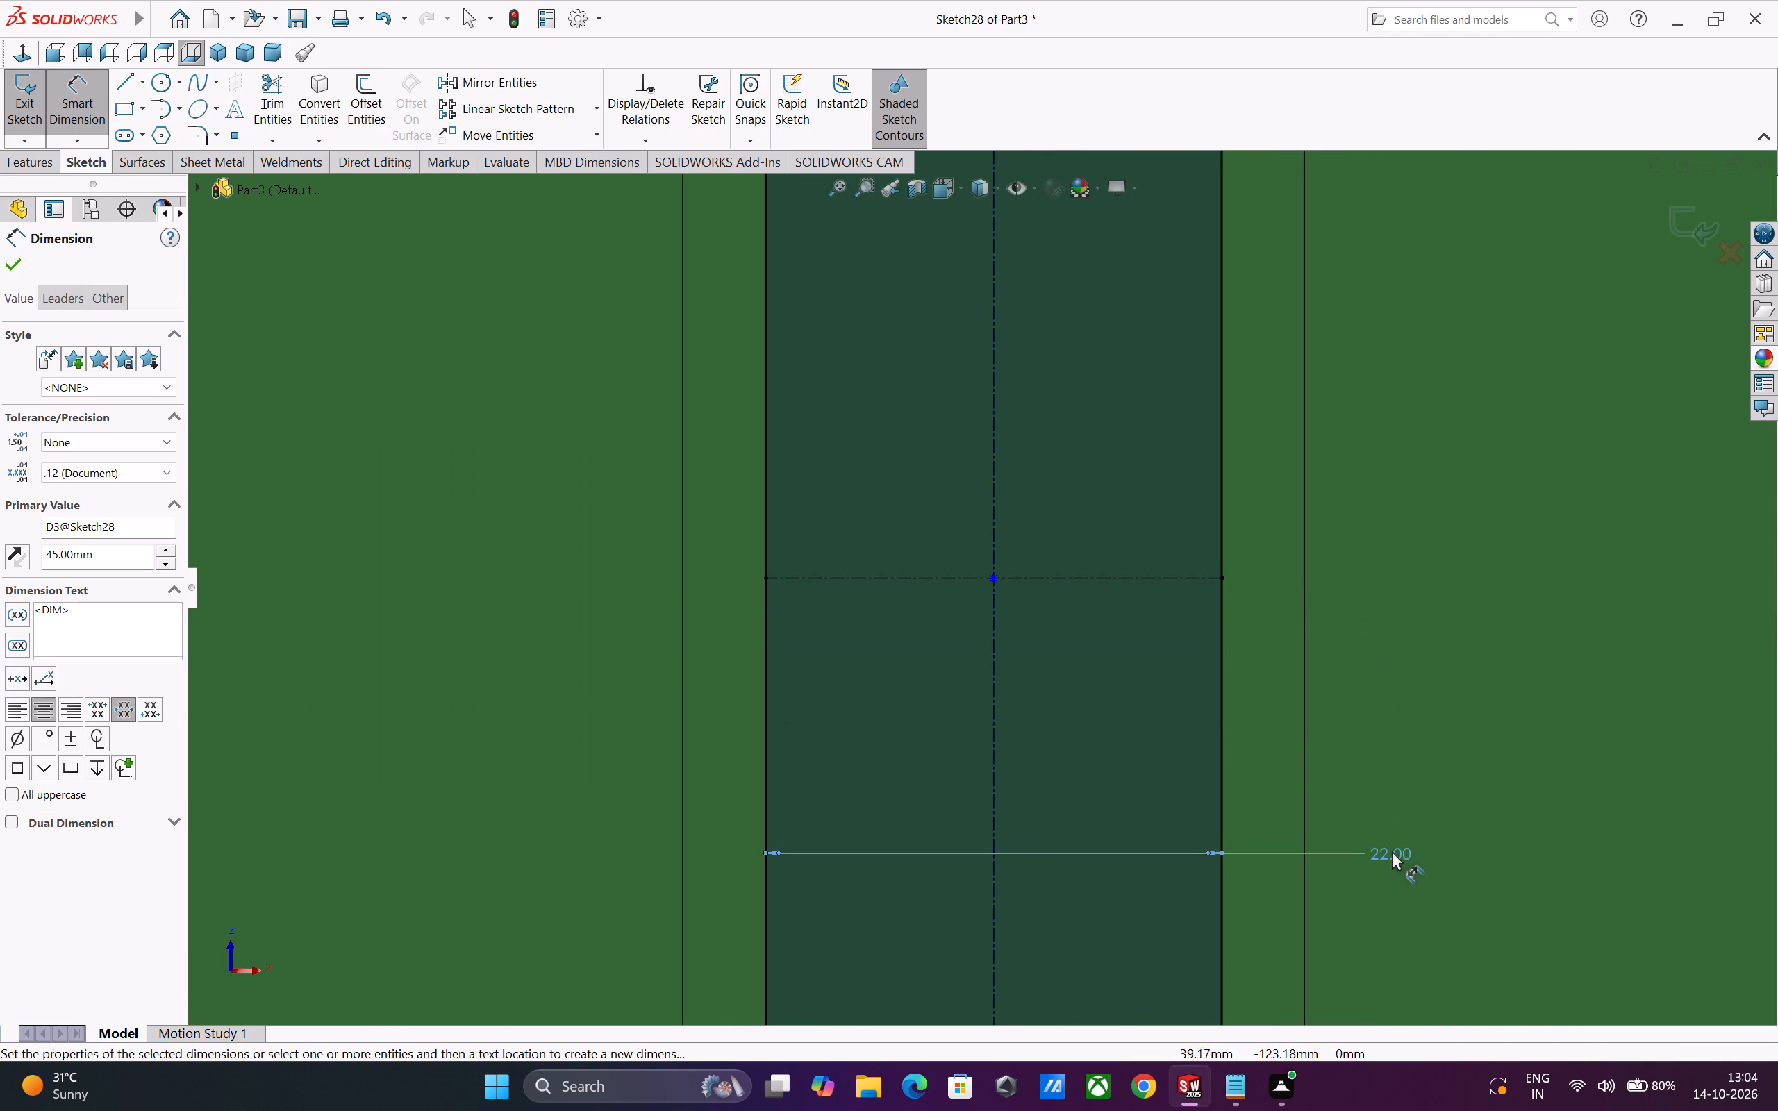
scroll(1392, 851, "up", 8)
left_click_drag(1072, 644, 1085, 697)
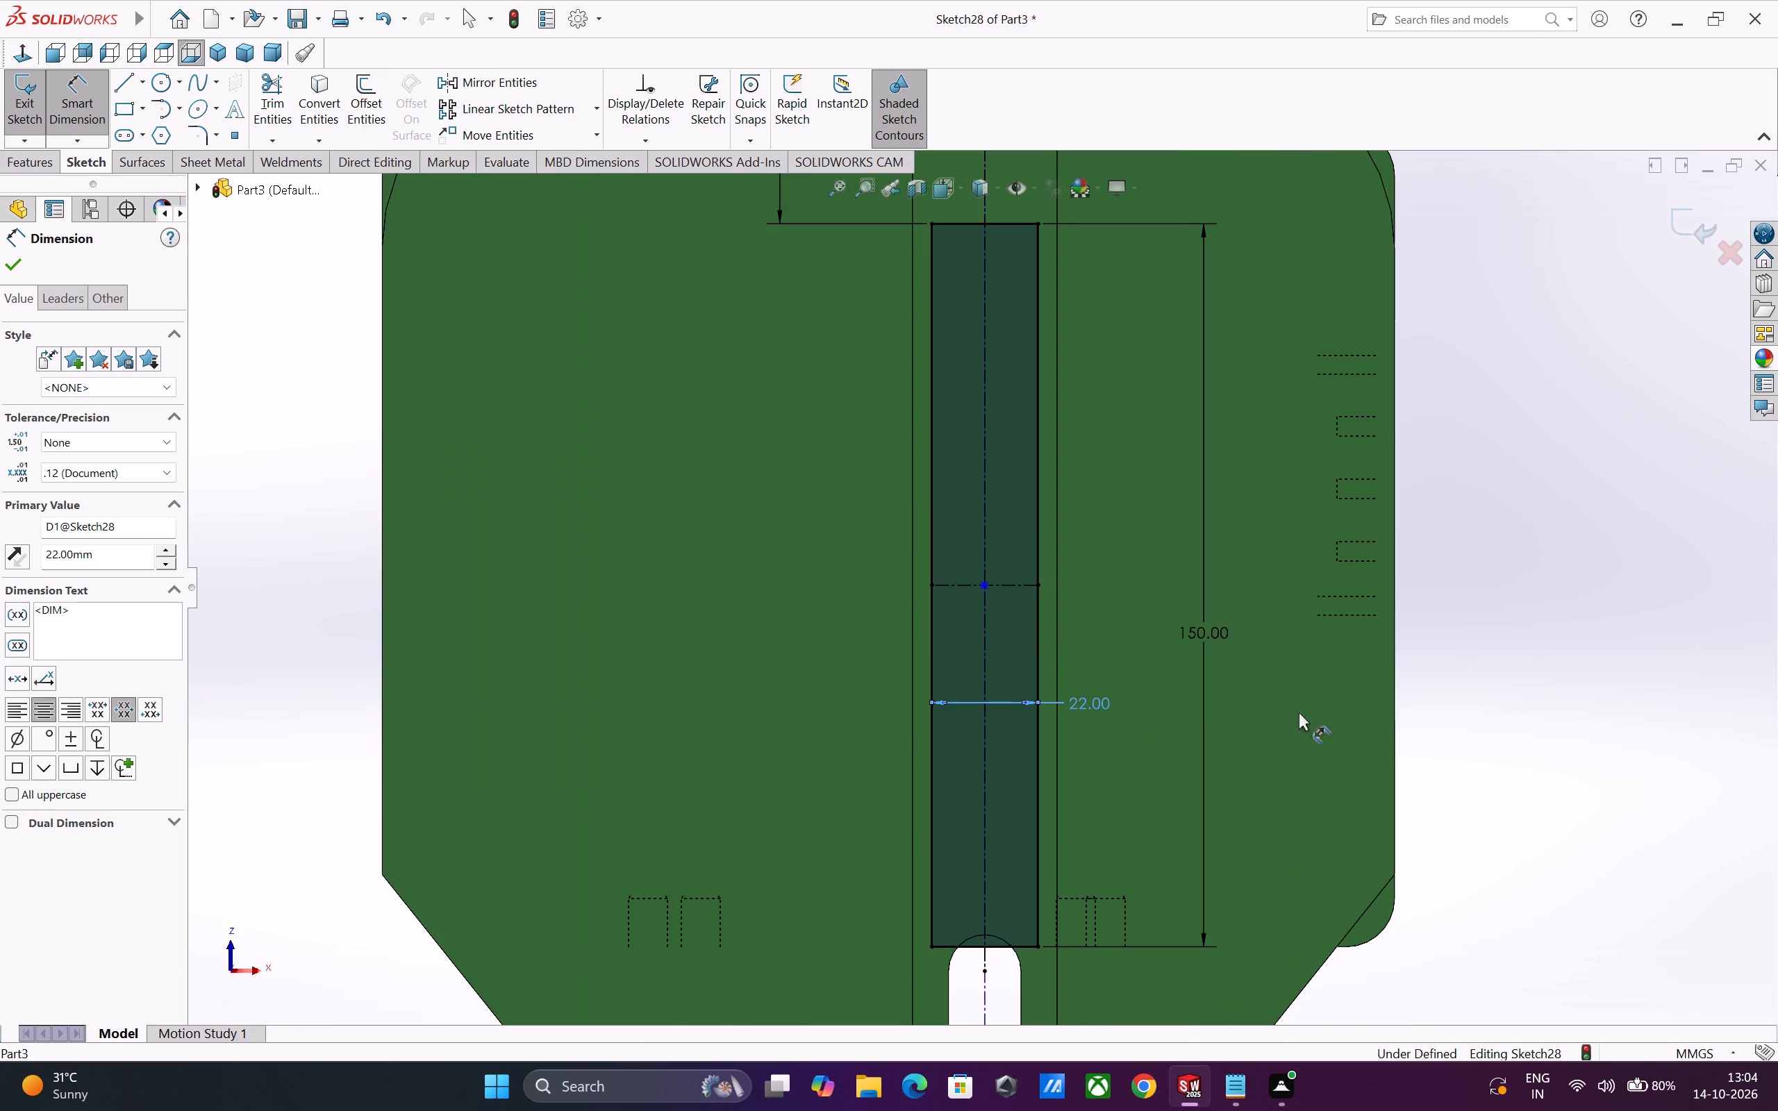
left_click(1530, 710)
Extrude the groove rectangle as a 6 mm blind boss from the sketch plane, merged with the body.
scroll(1515, 741, "up", 3)
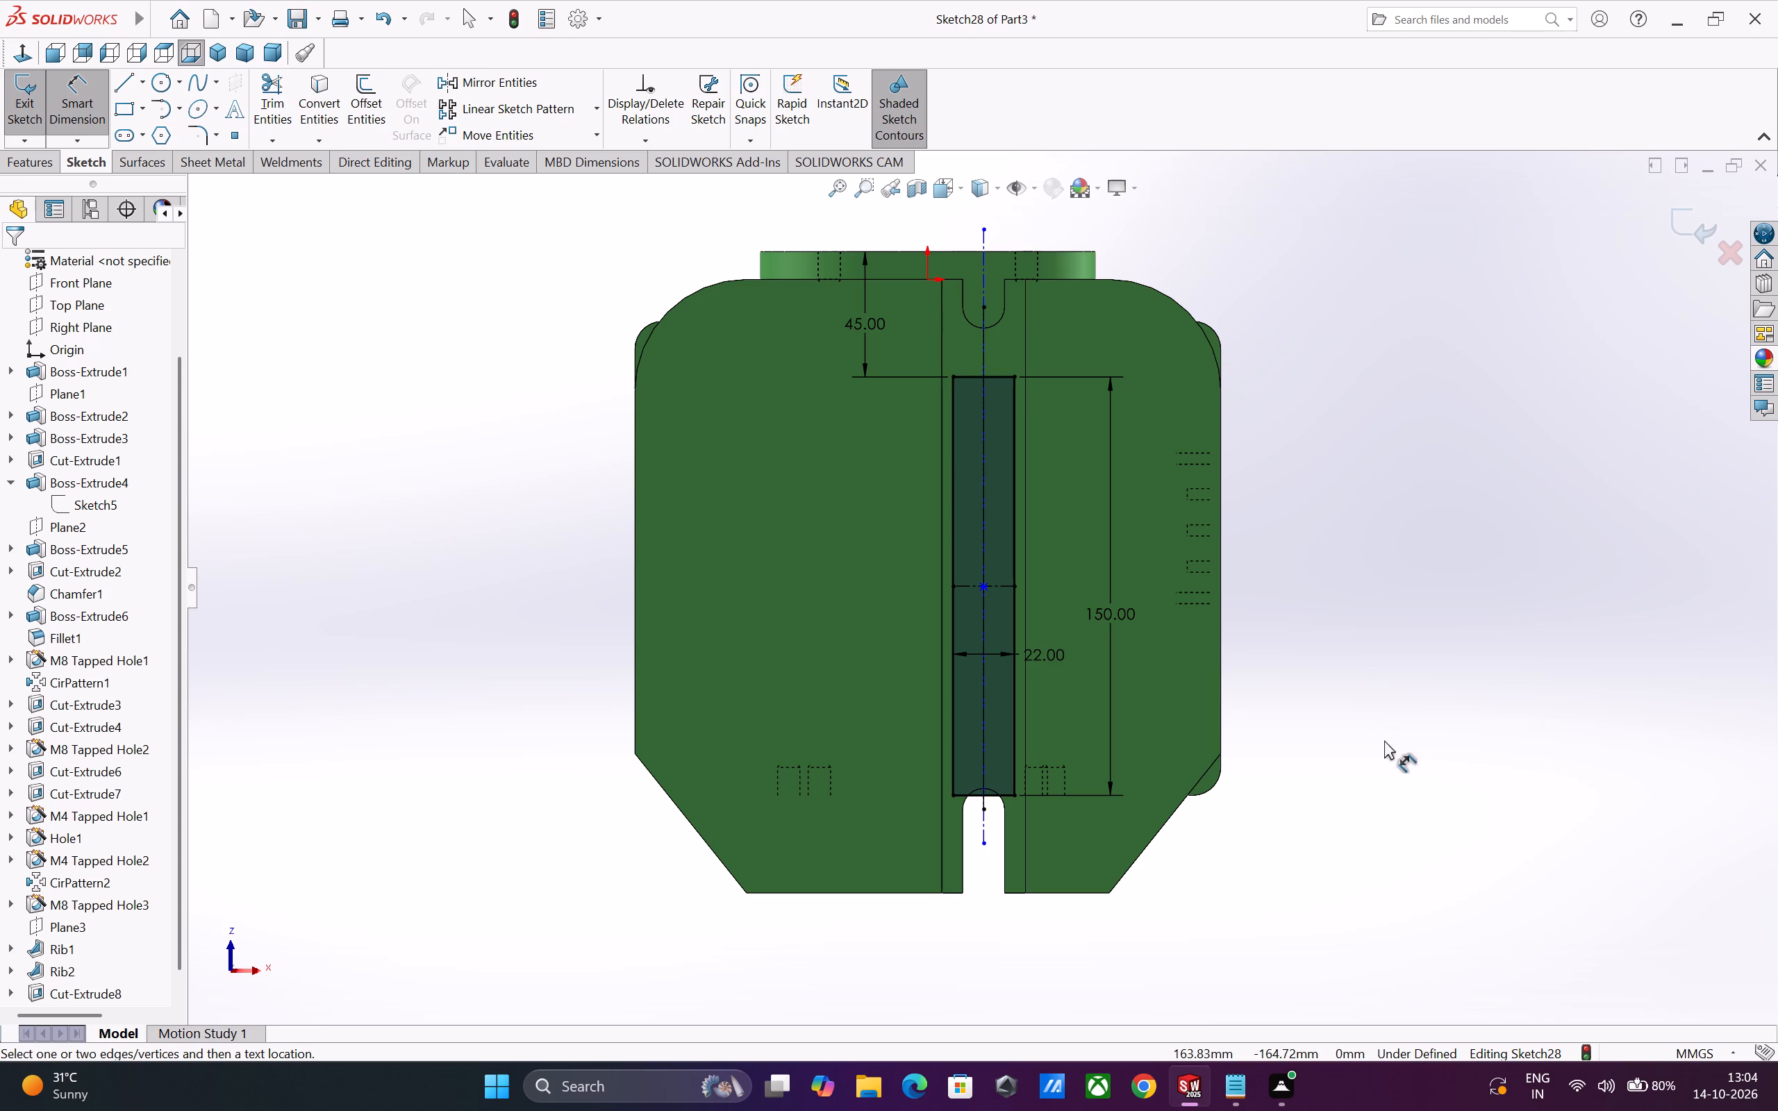
scroll(1362, 732, "up", 2)
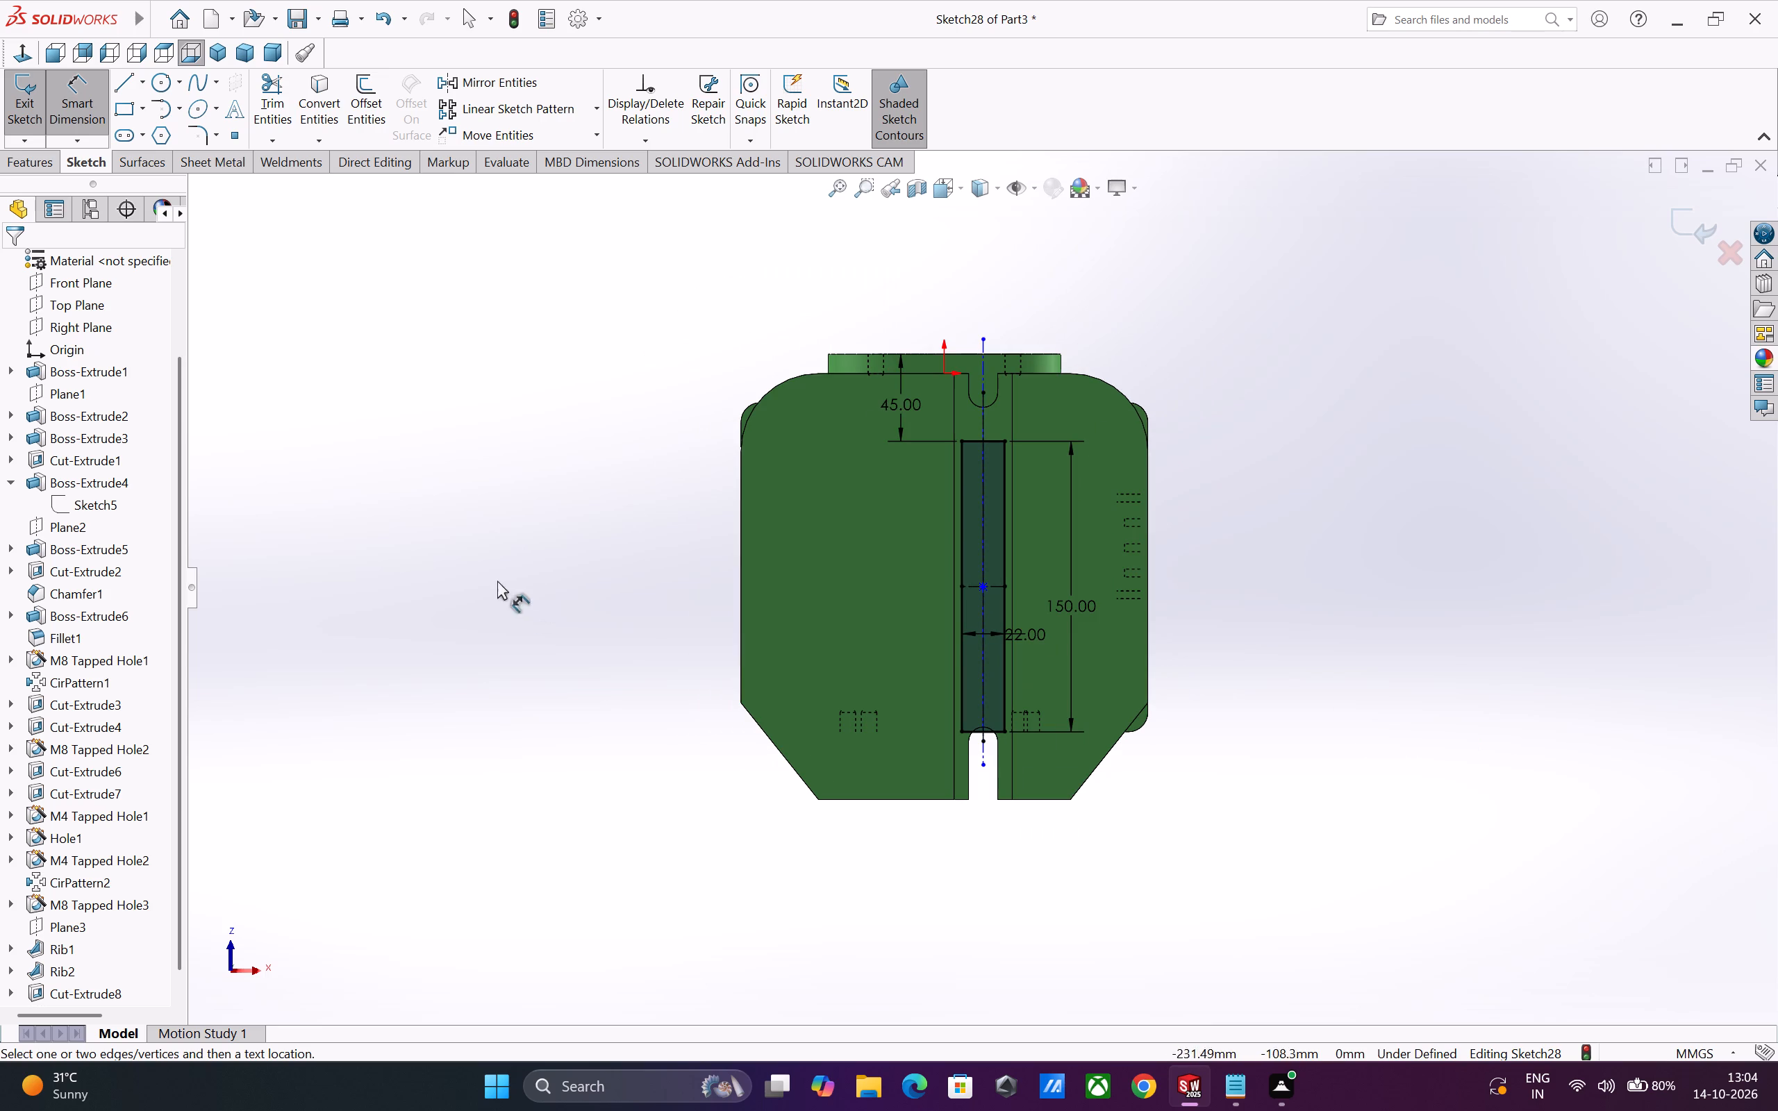
left_click(28, 169)
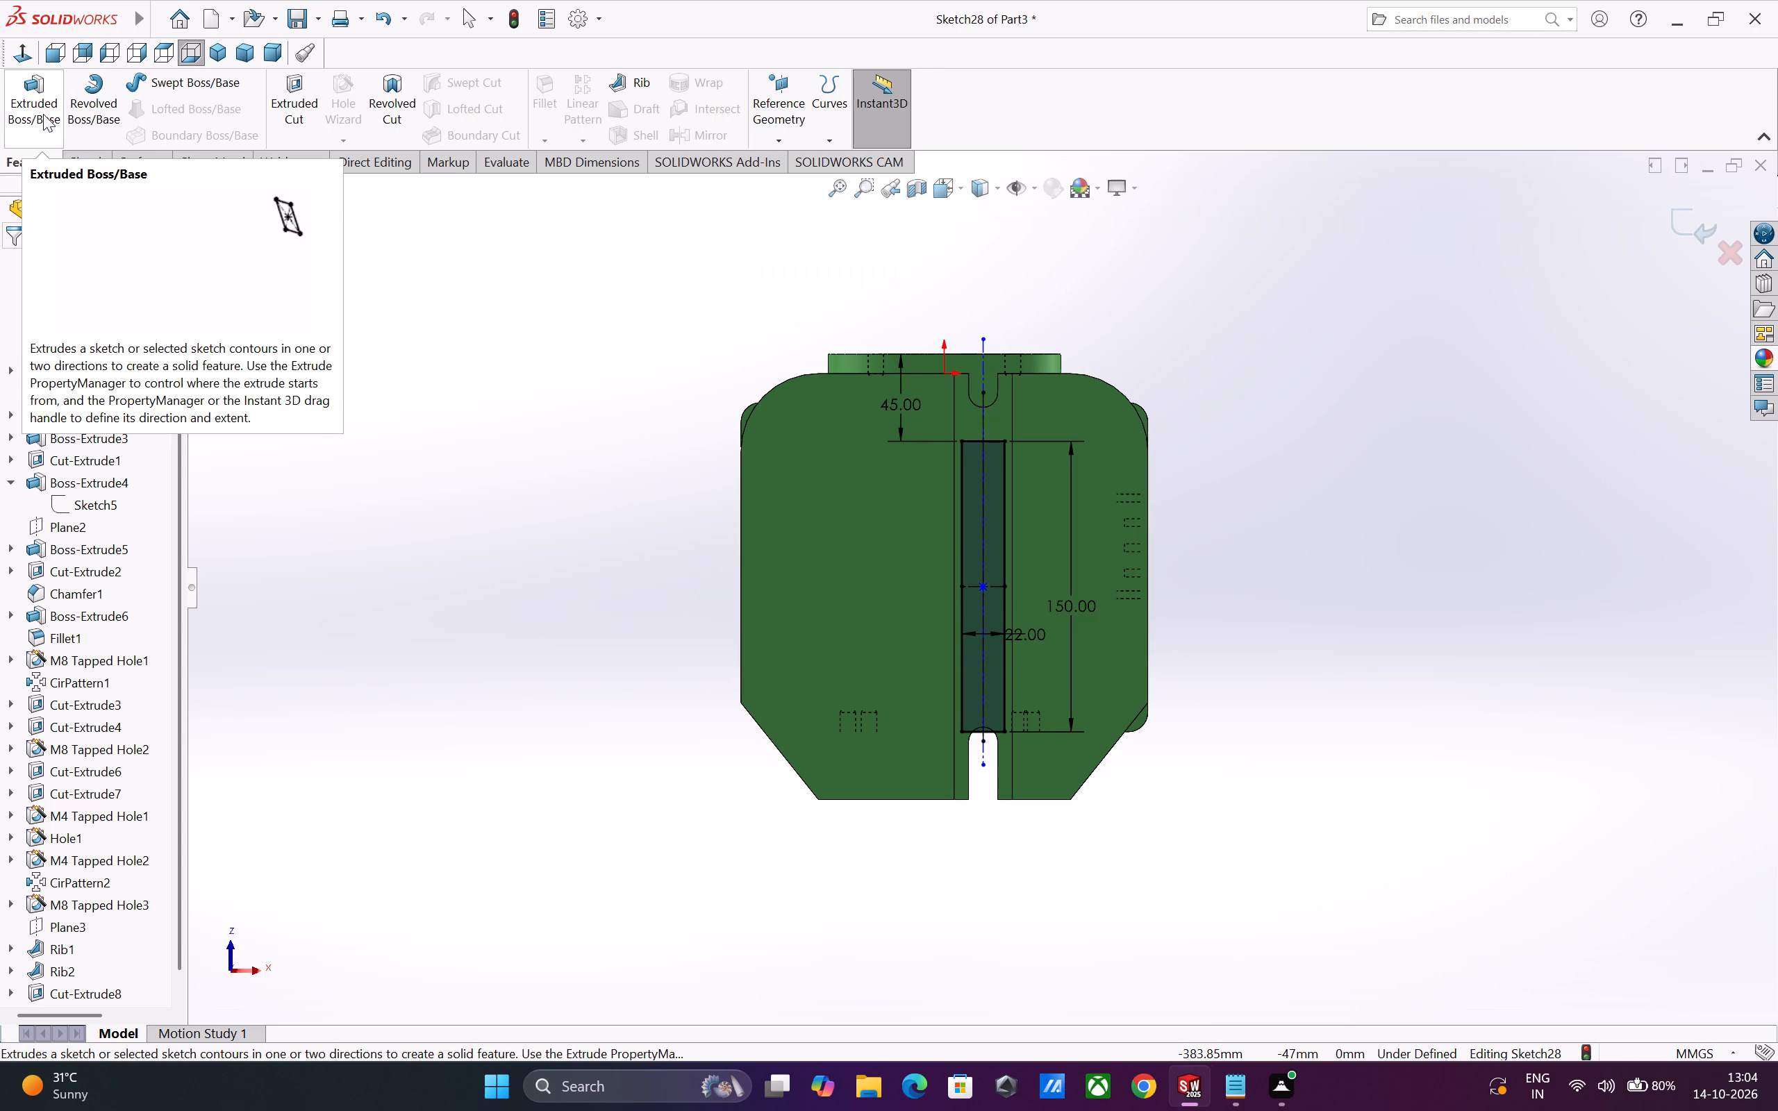
left_click(46, 113)
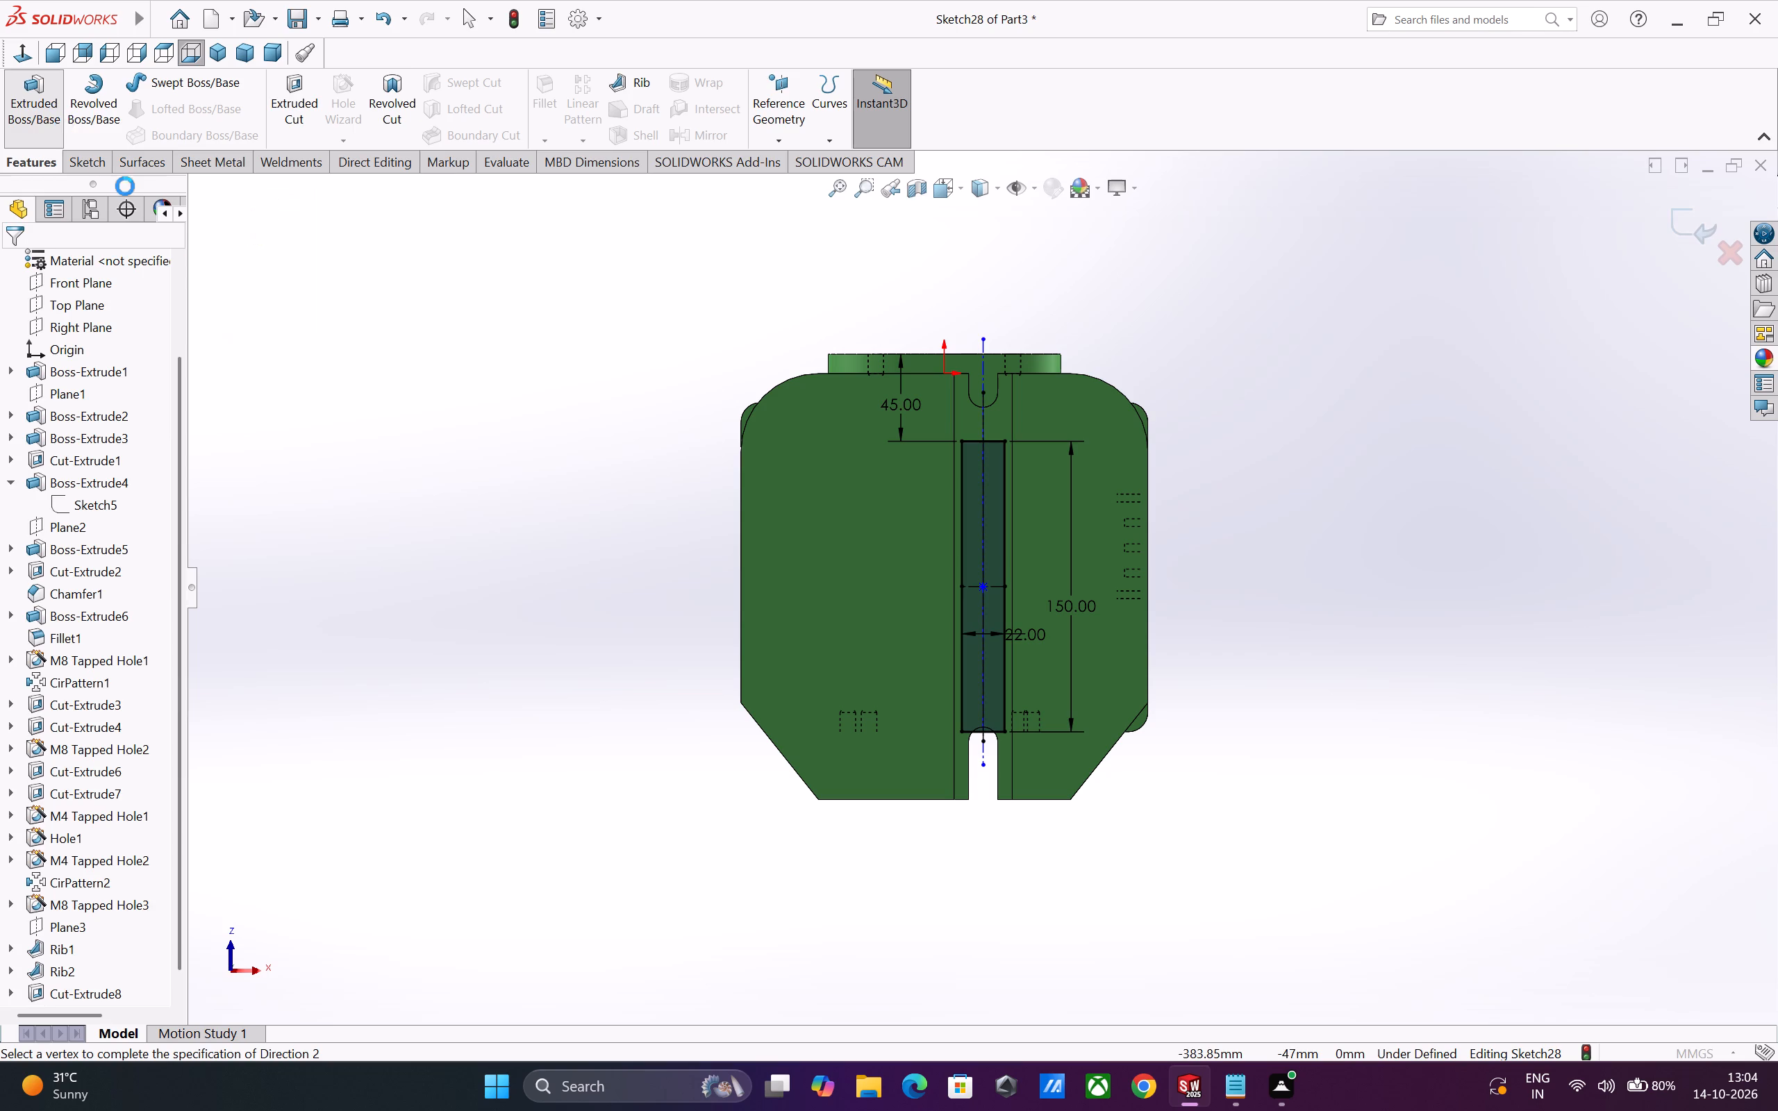
middle_click_drag(457, 548, 360, 606)
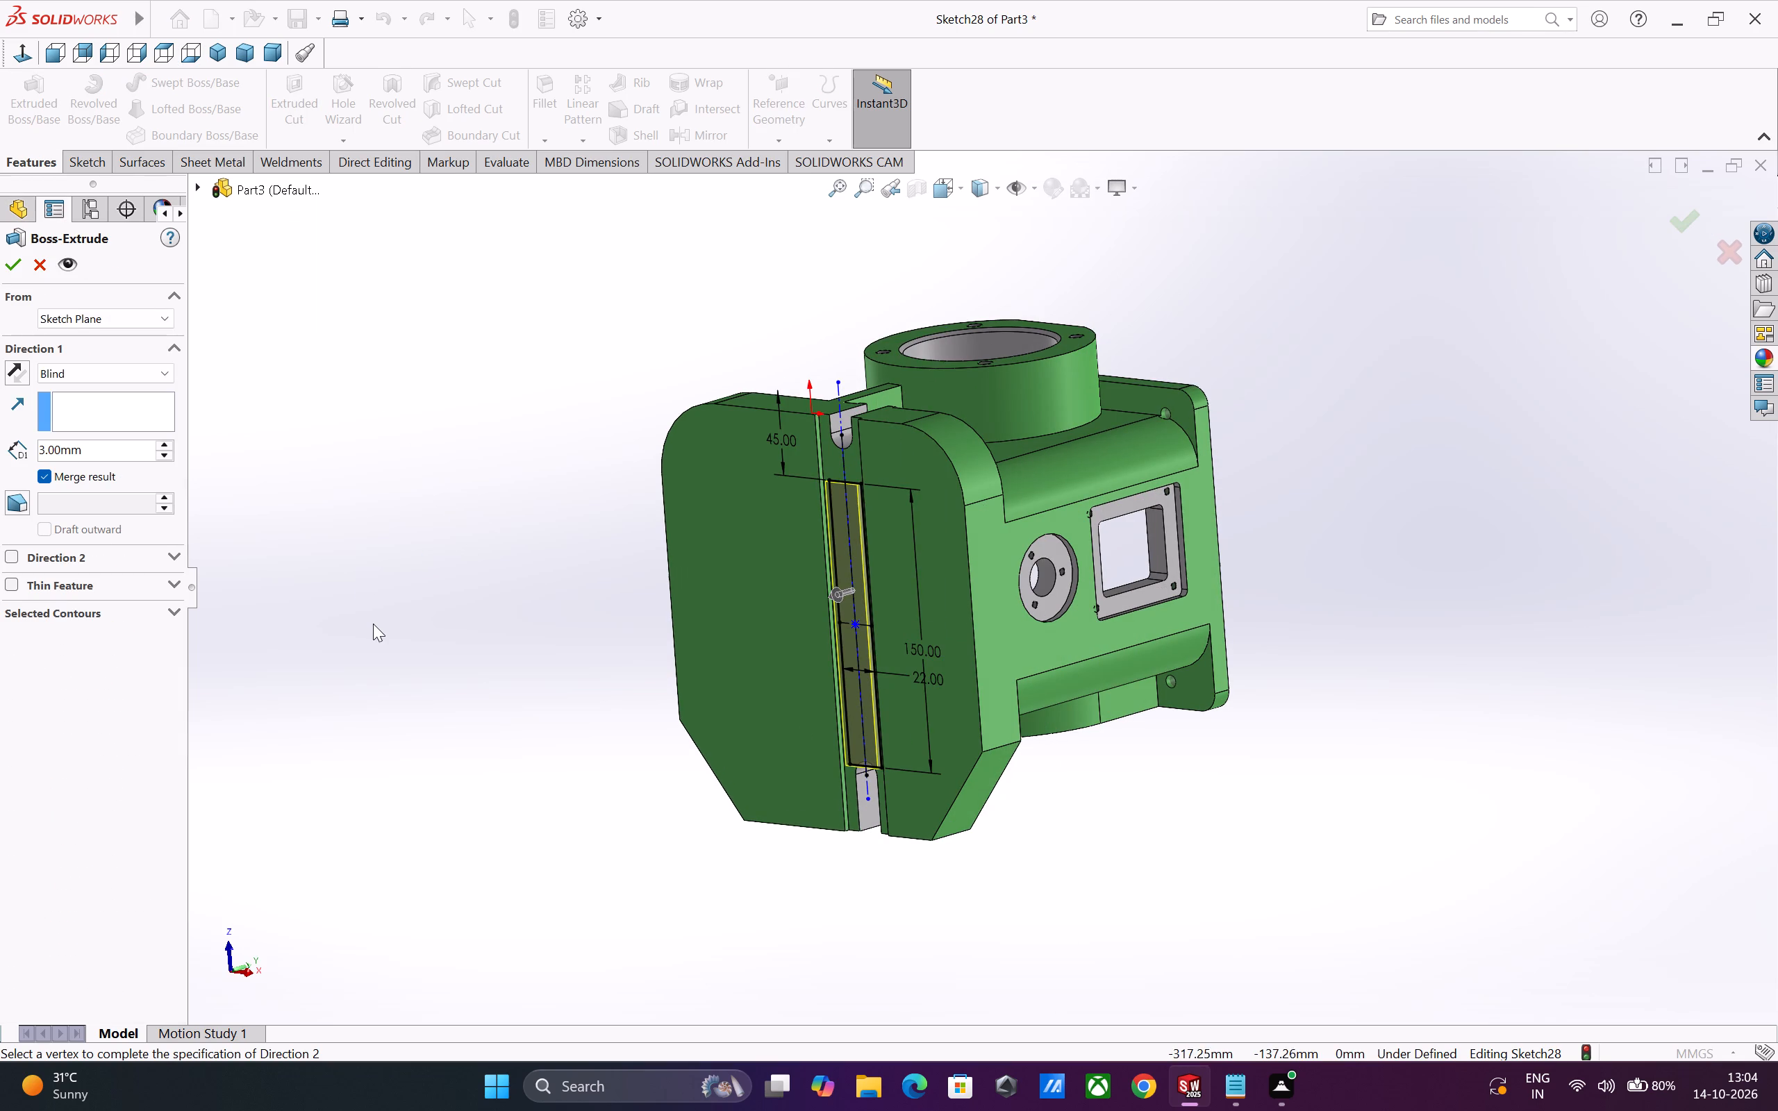
double_click(97, 452)
key("6")
key("Return")
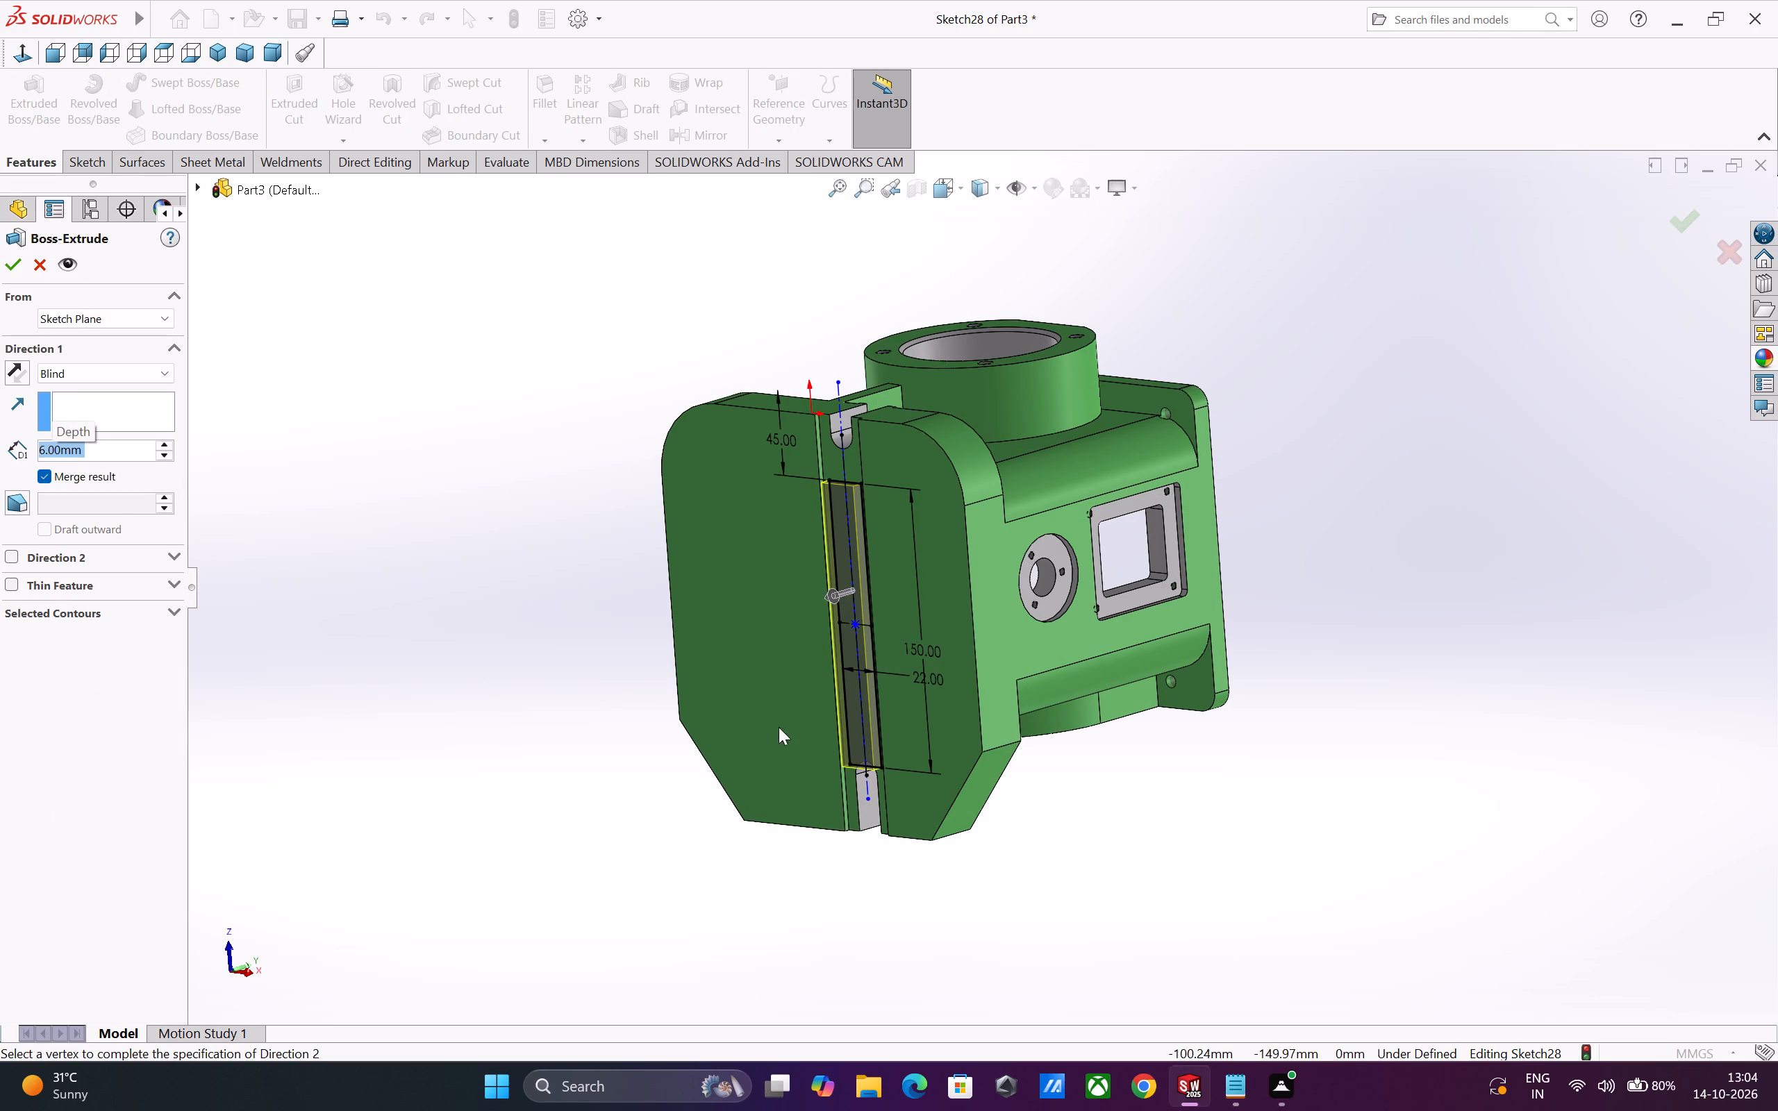
middle_click_drag(859, 780, 813, 808)
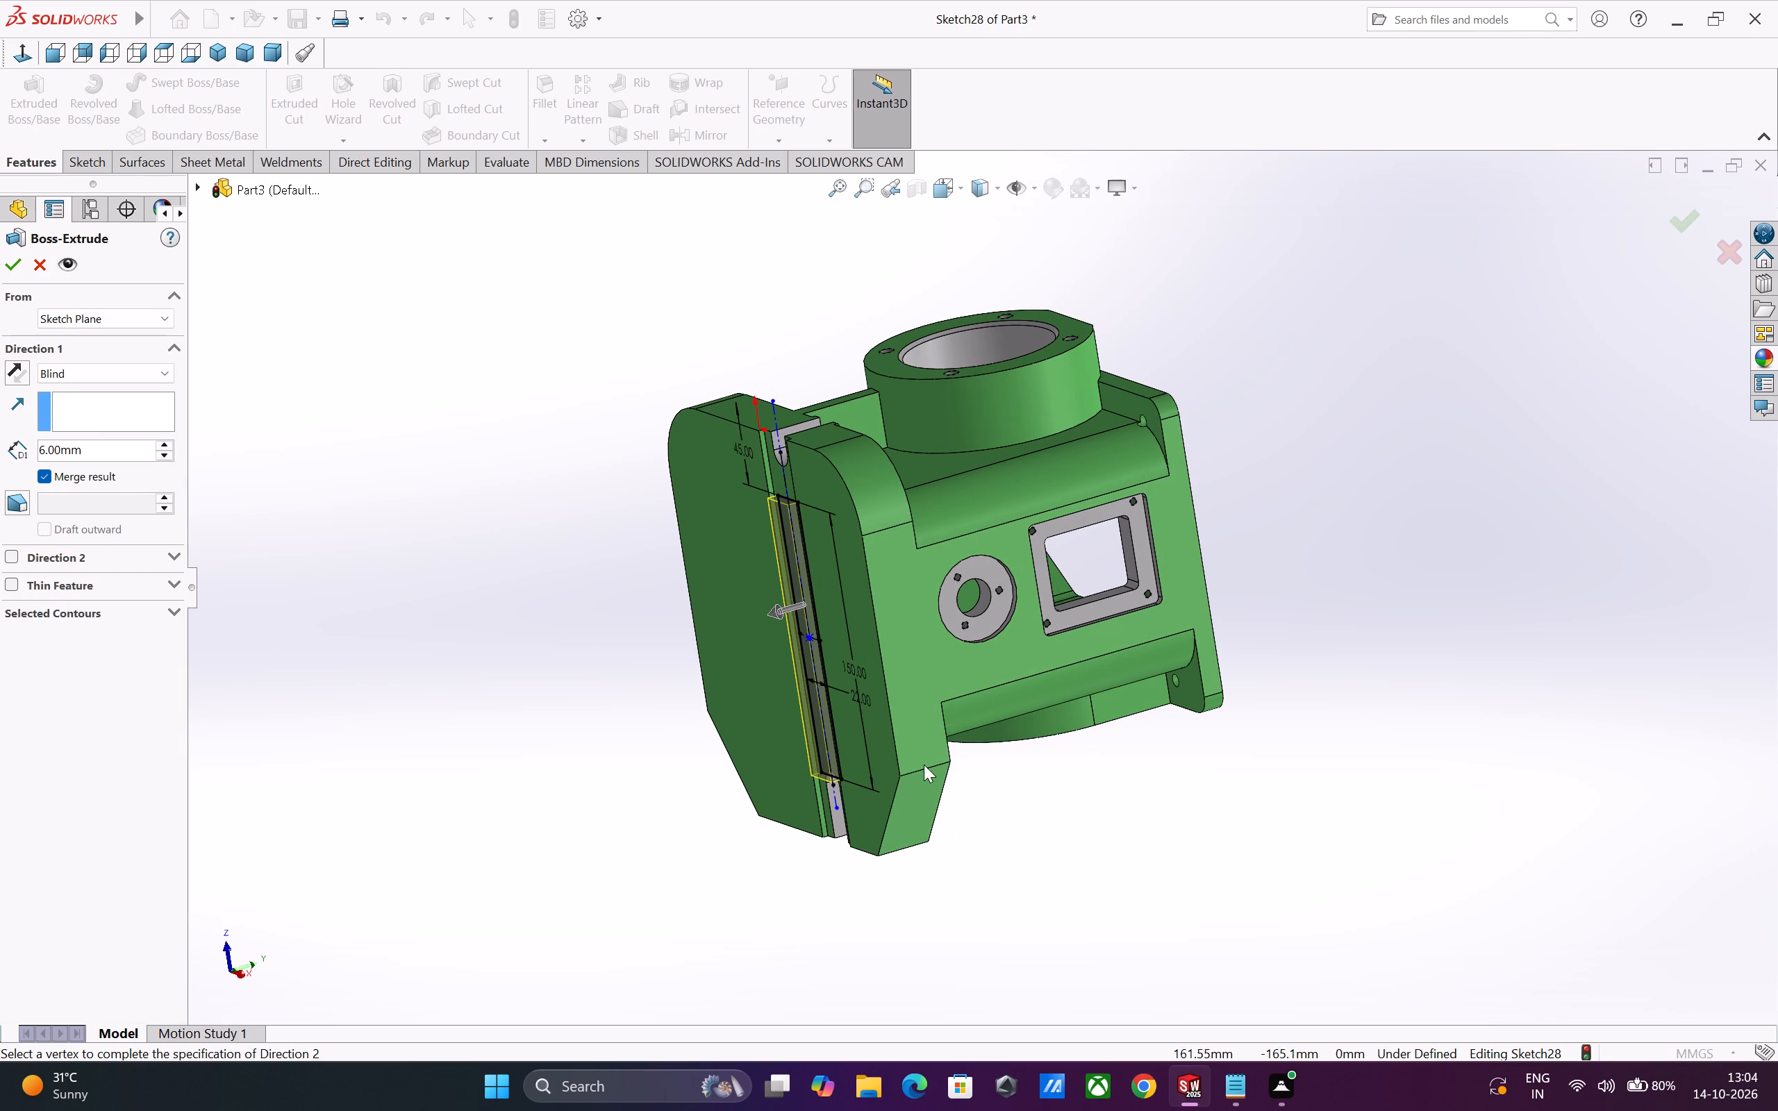
left_click(17, 274)
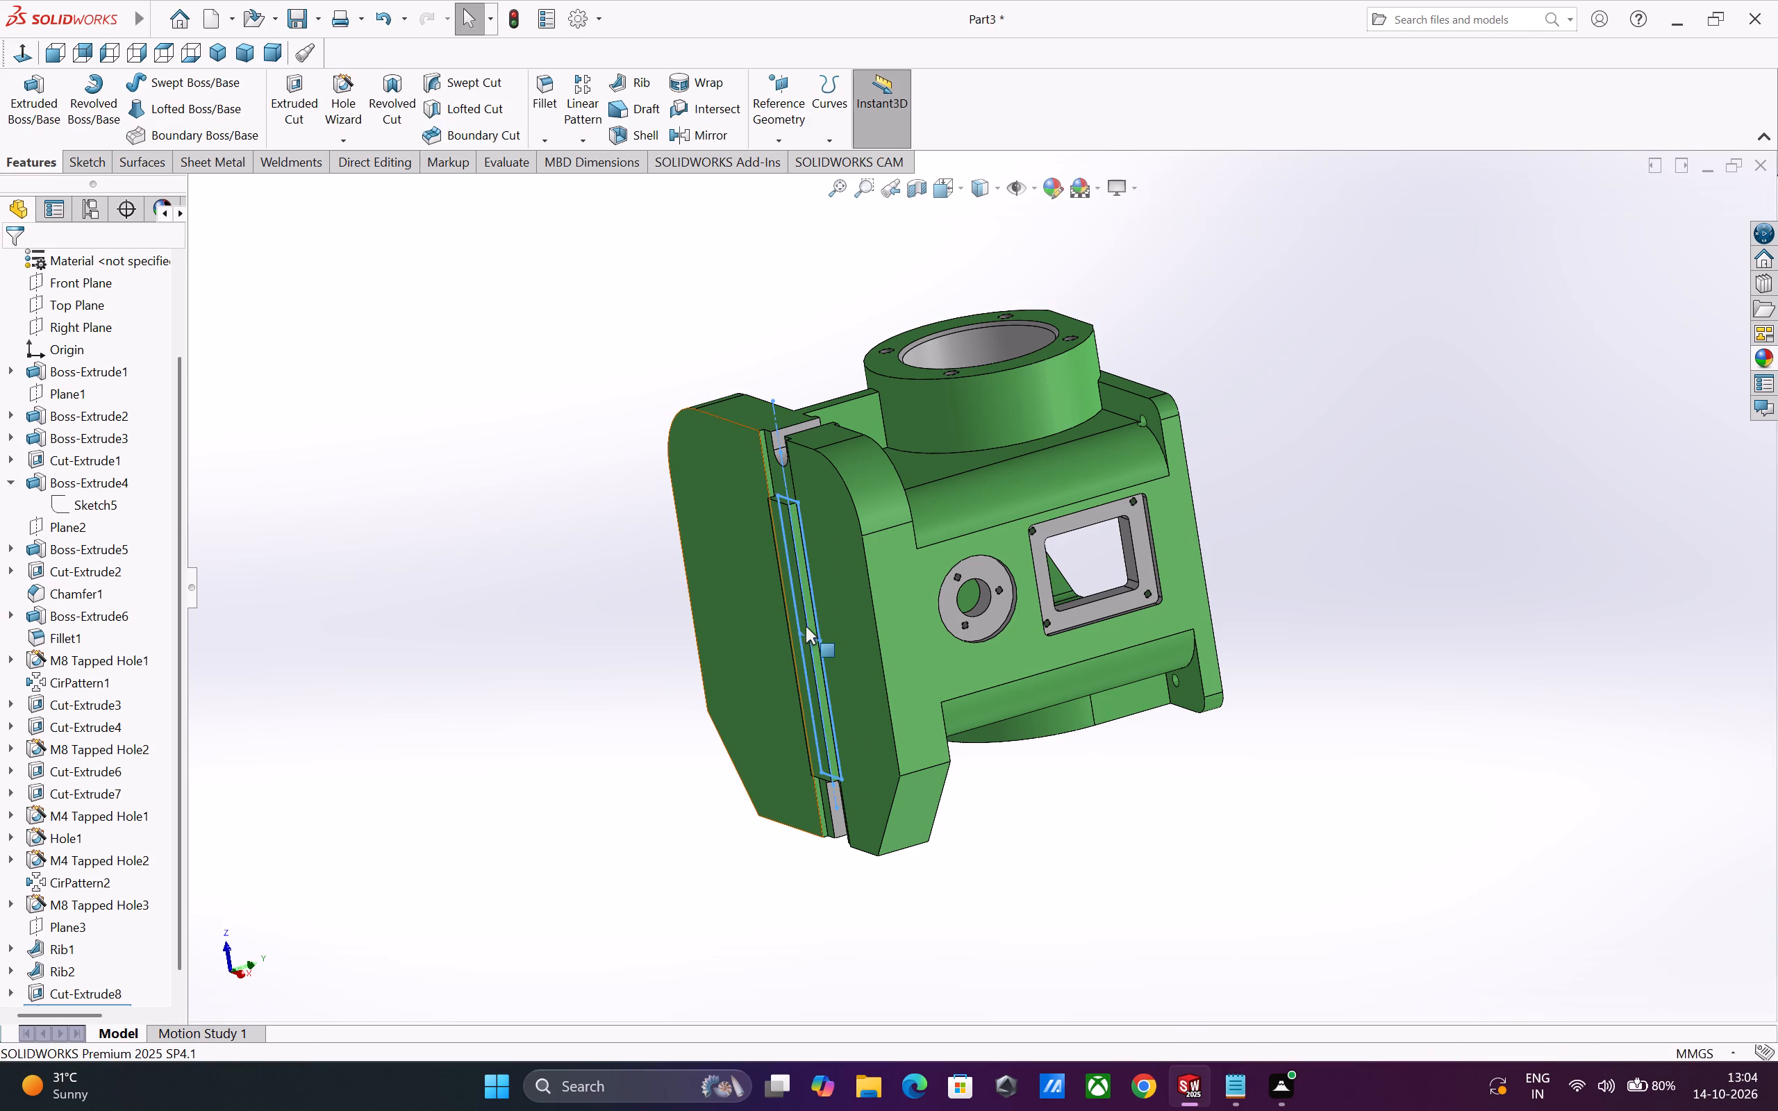
Examine the extruded boss in the base groove and its fit between the two slots from several angles.
scroll(886, 669, "down", 3)
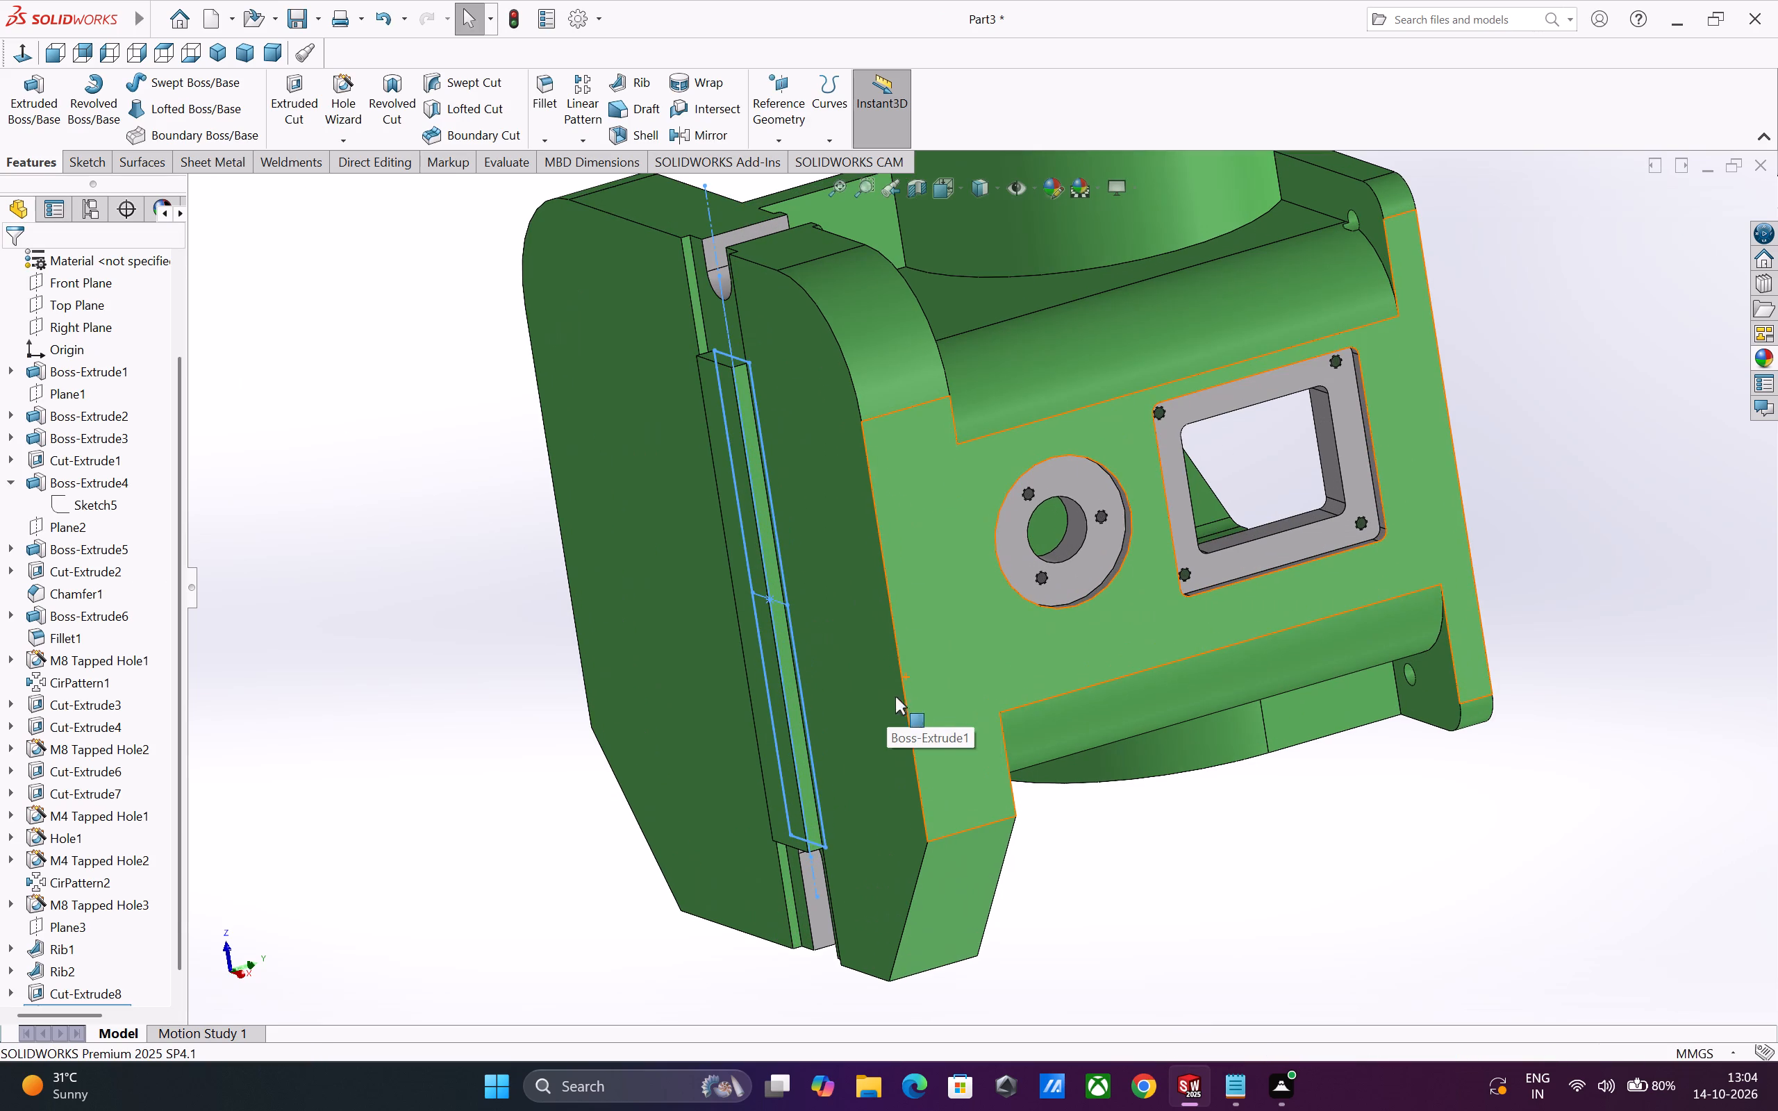
left_click(586, 862)
middle_click_drag(861, 877, 1038, 839)
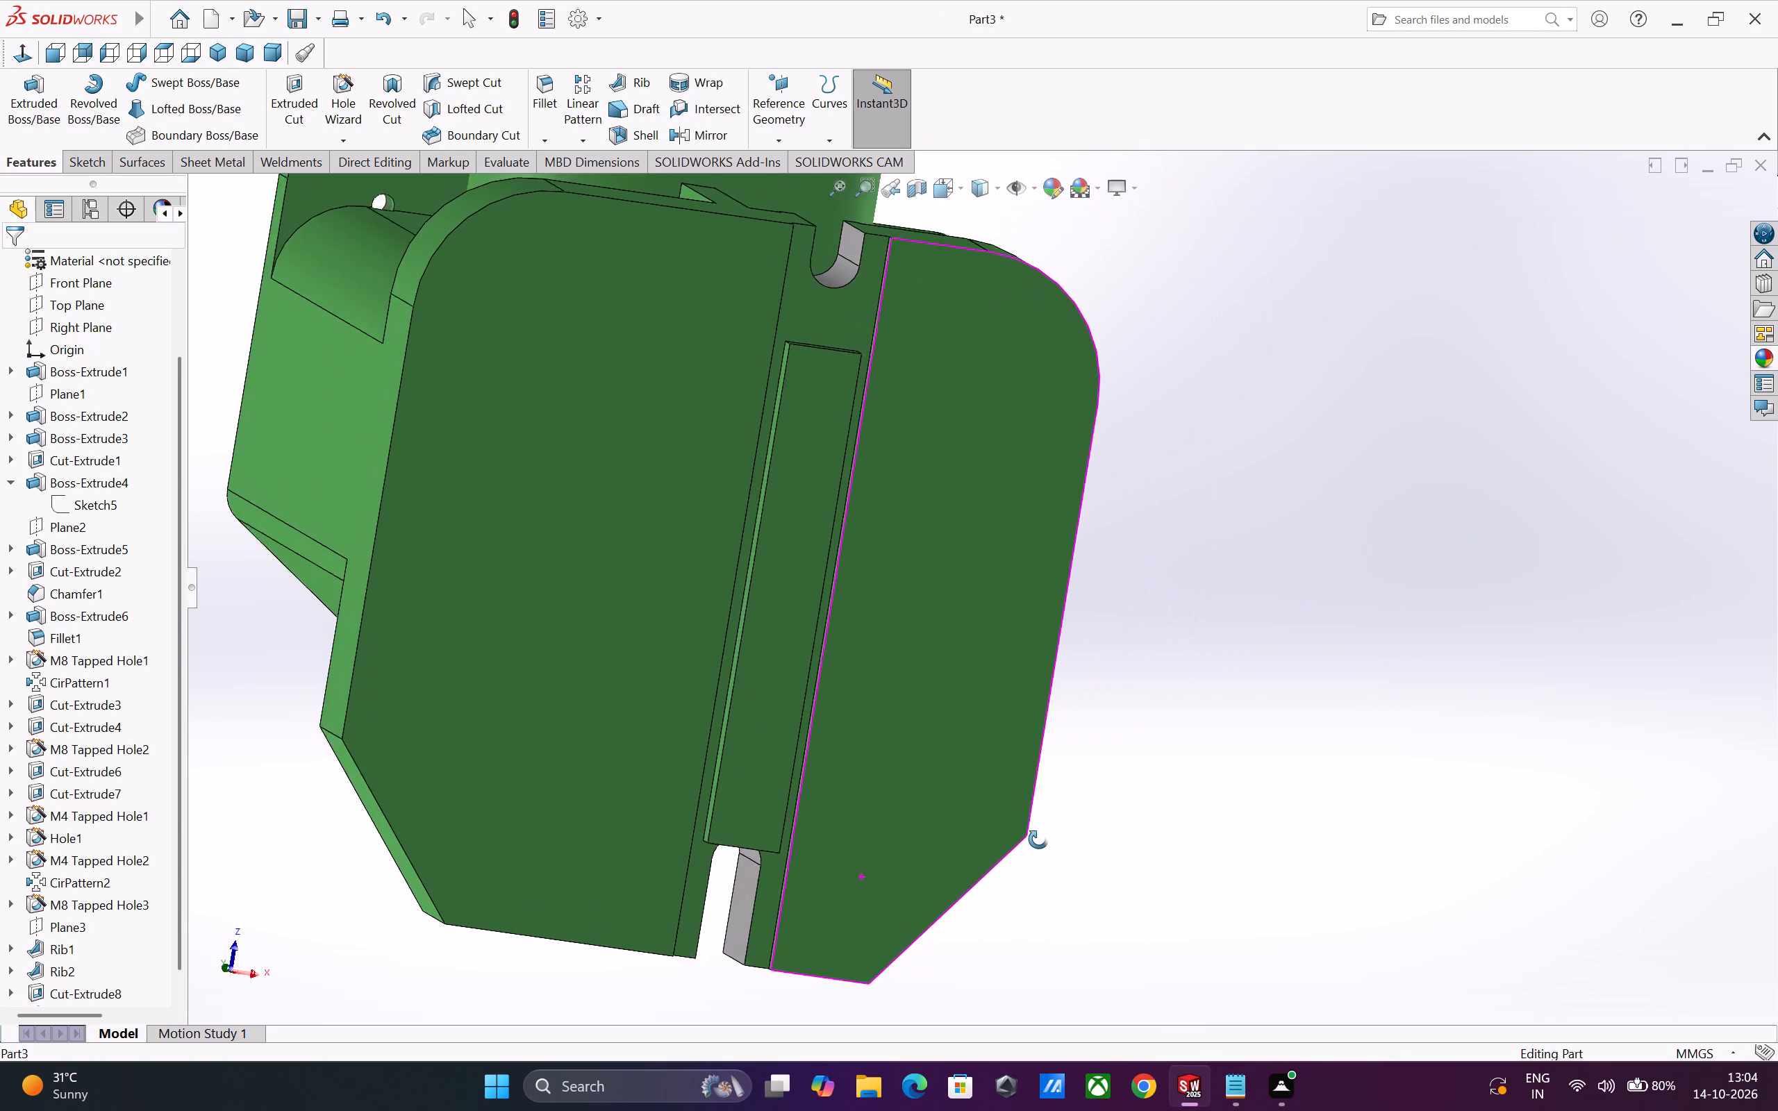
middle_click_drag(1038, 839, 948, 932)
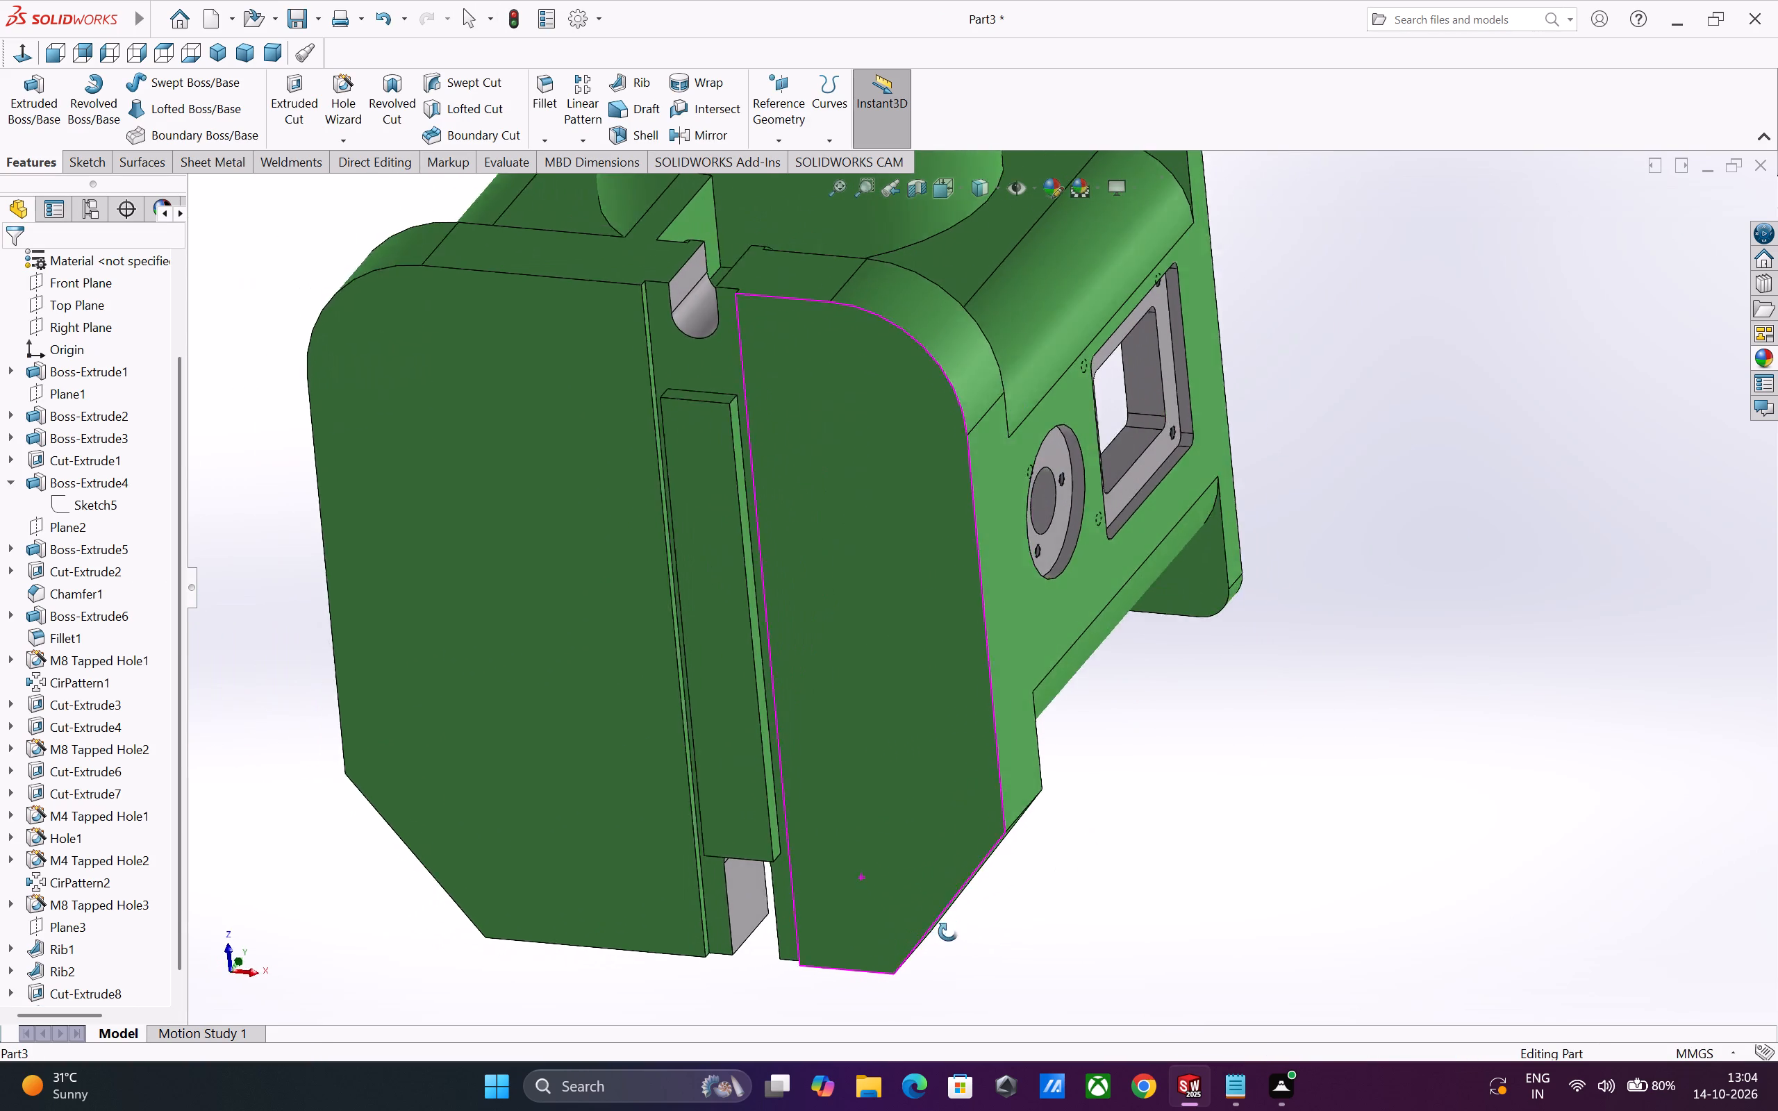
middle_click_drag(948, 932, 913, 954)
middle_click_drag(863, 737, 863, 737)
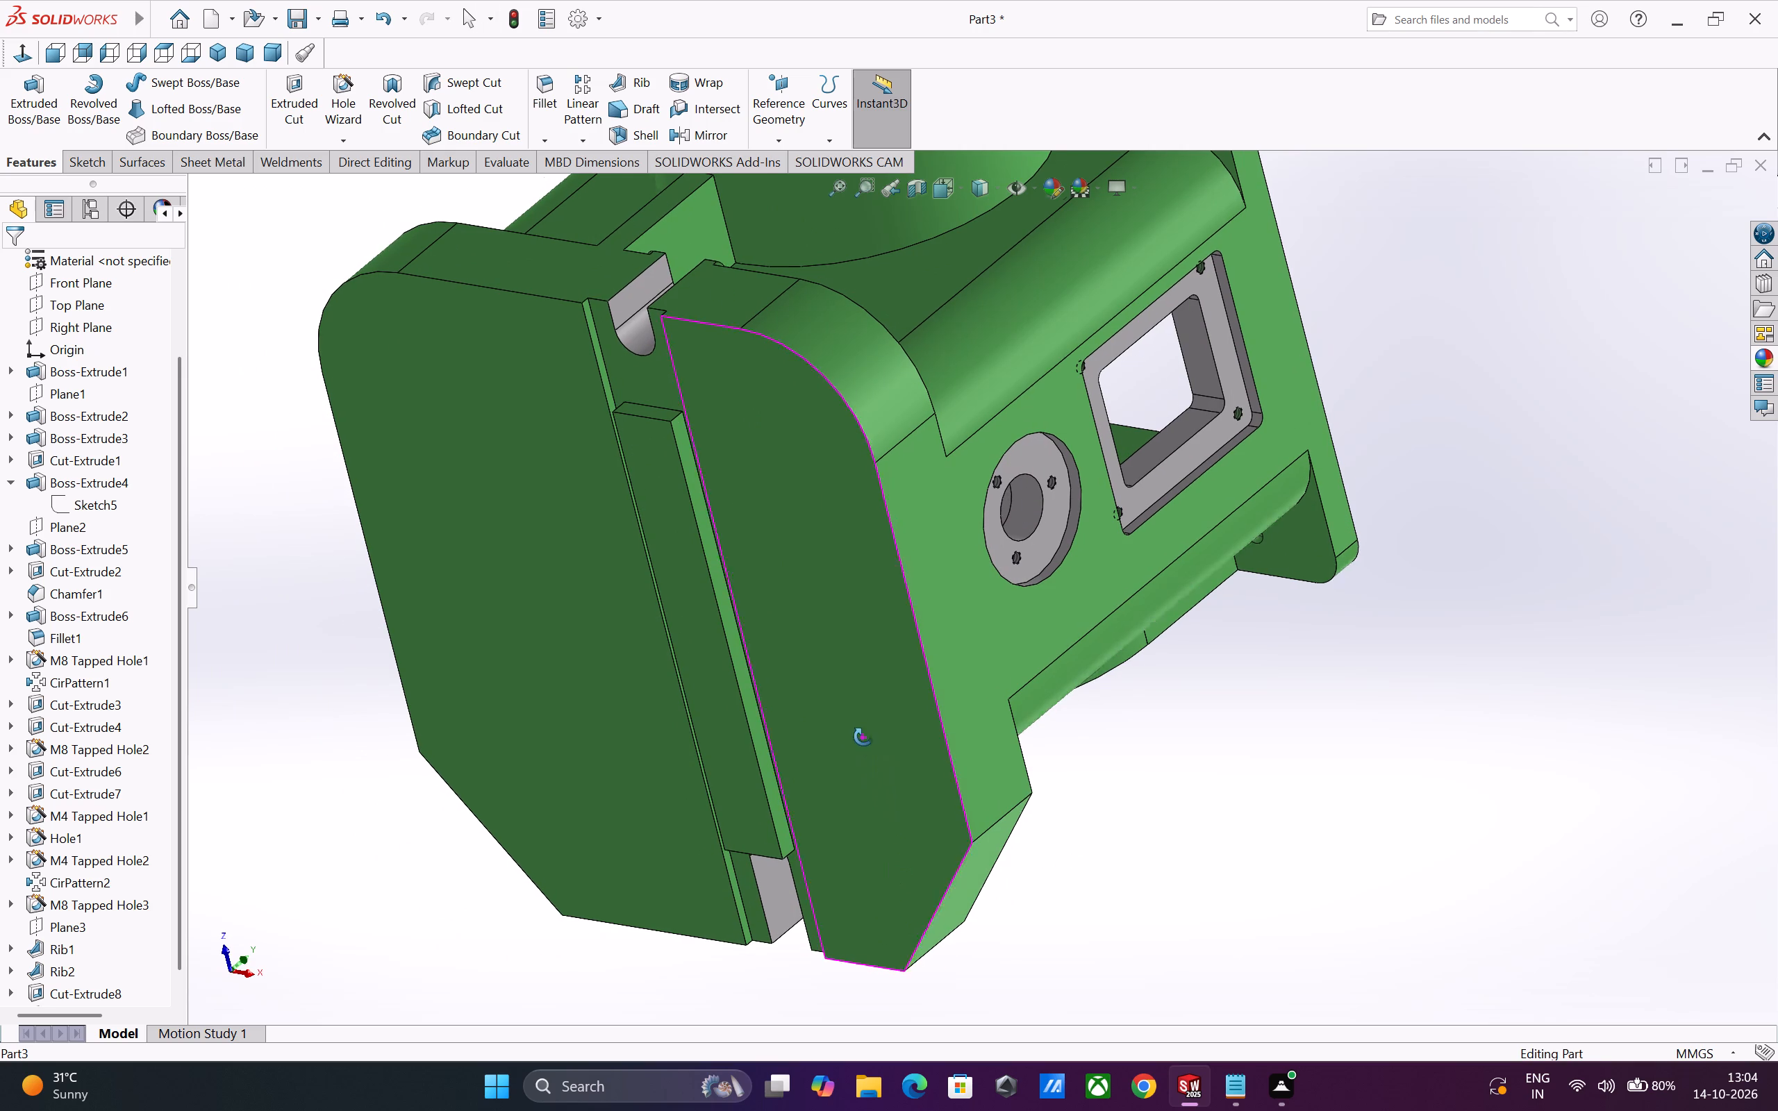
middle_click_drag(863, 737, 918, 718)
scroll(918, 718, "up", 1)
scroll(913, 718, "down", 1)
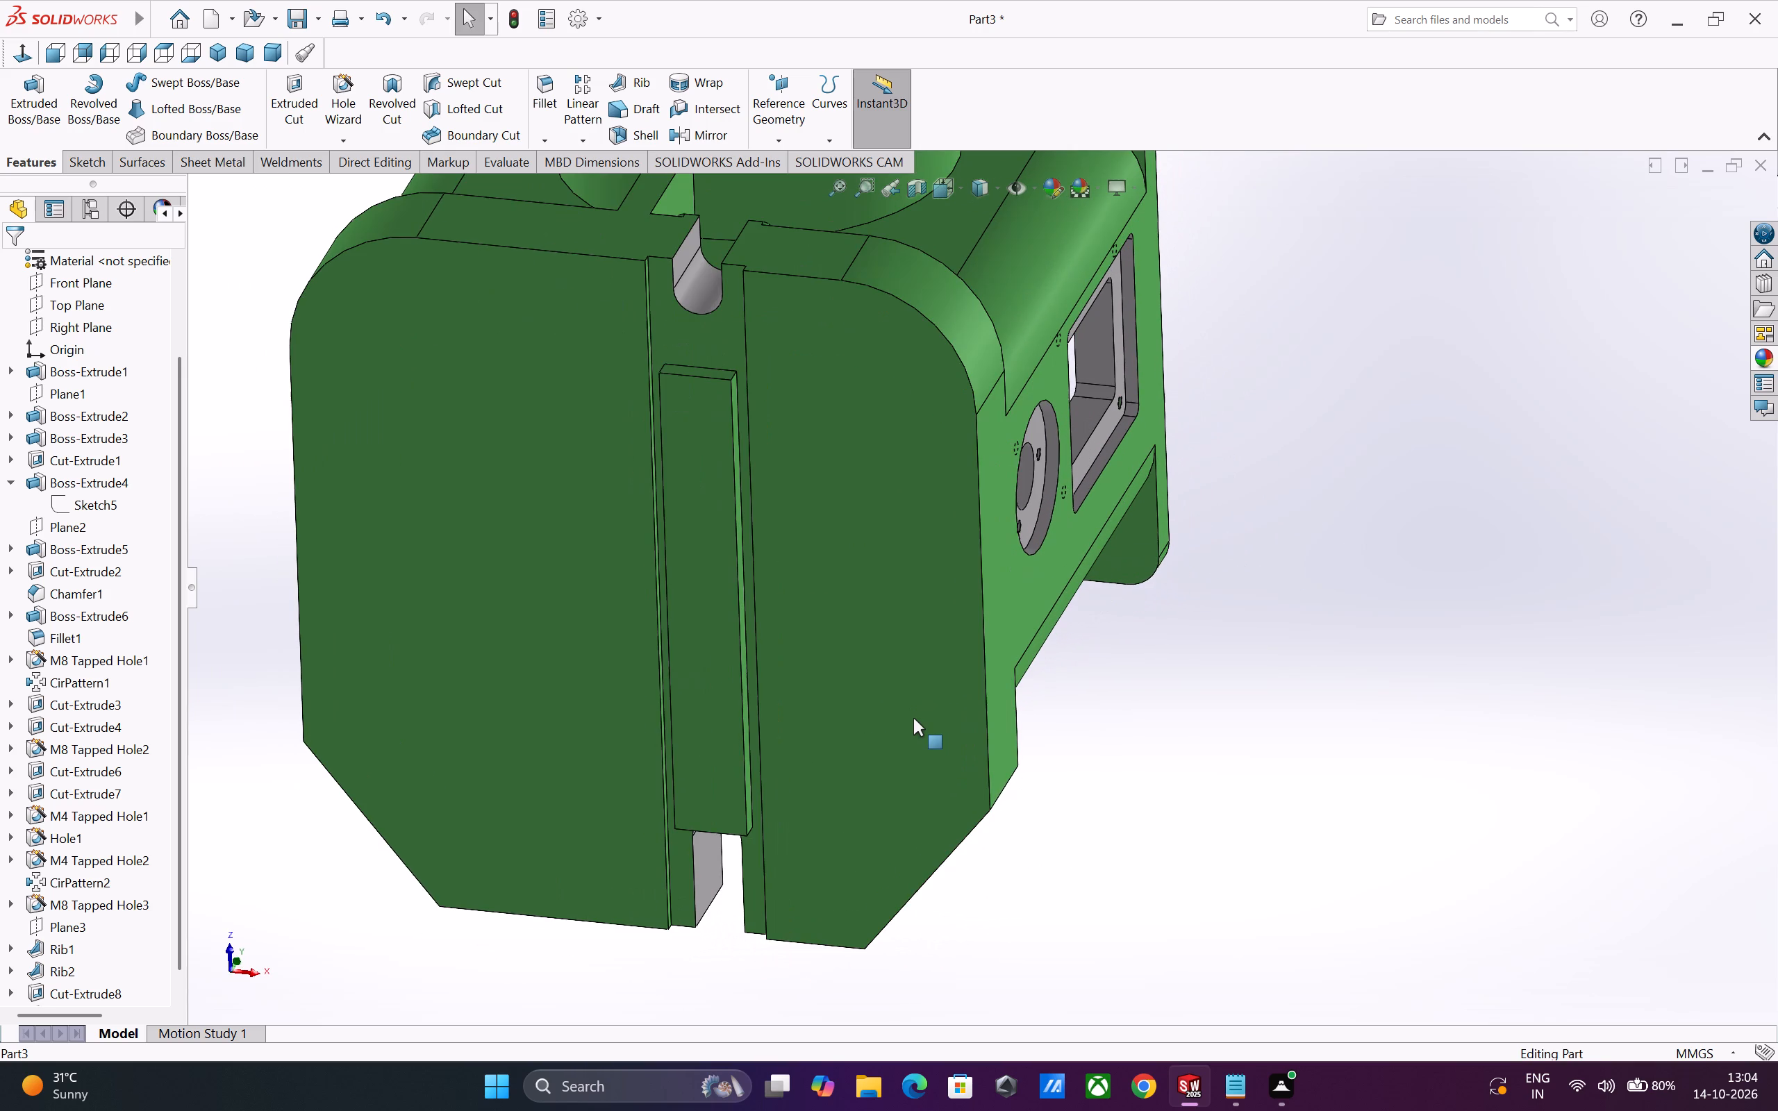
middle_click_drag(908, 749, 826, 783)
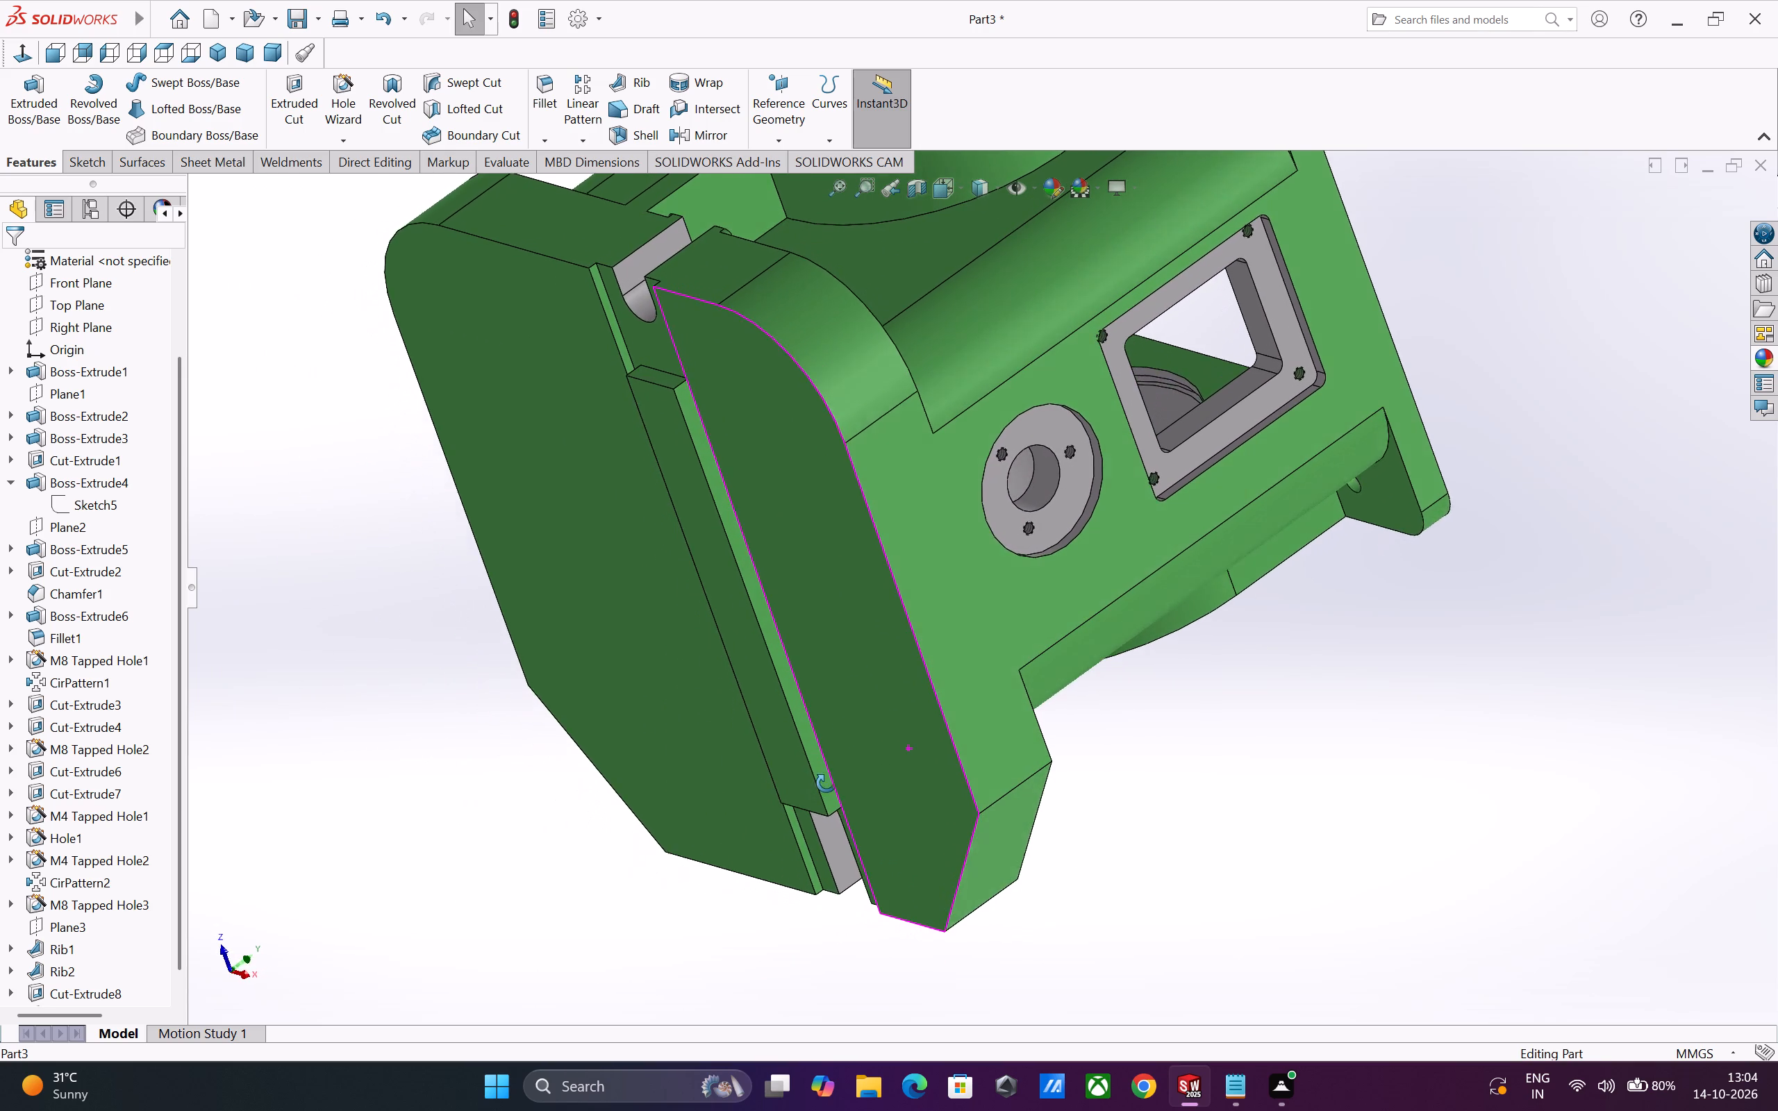
middle_click_drag(826, 783, 838, 894)
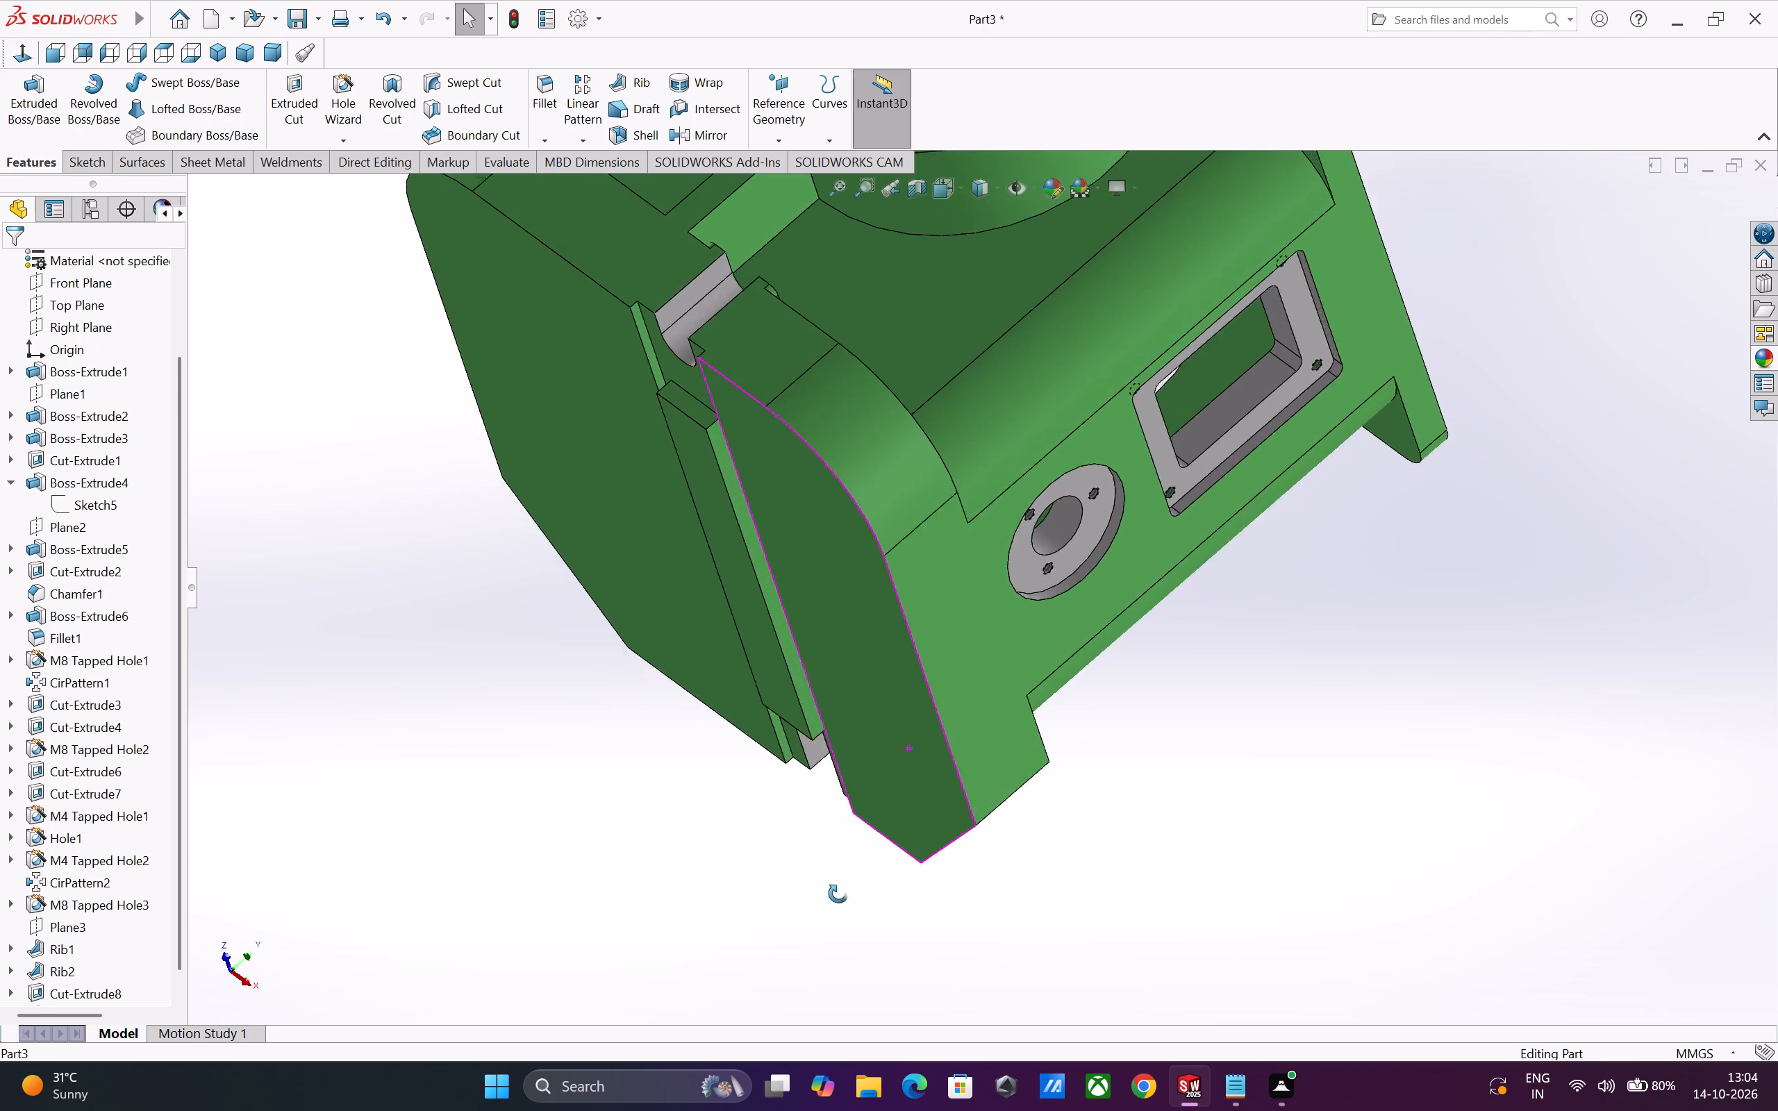
middle_click_drag(838, 894, 895, 935)
scroll(900, 931, "up", 1)
middle_click_drag(902, 780, 982, 837)
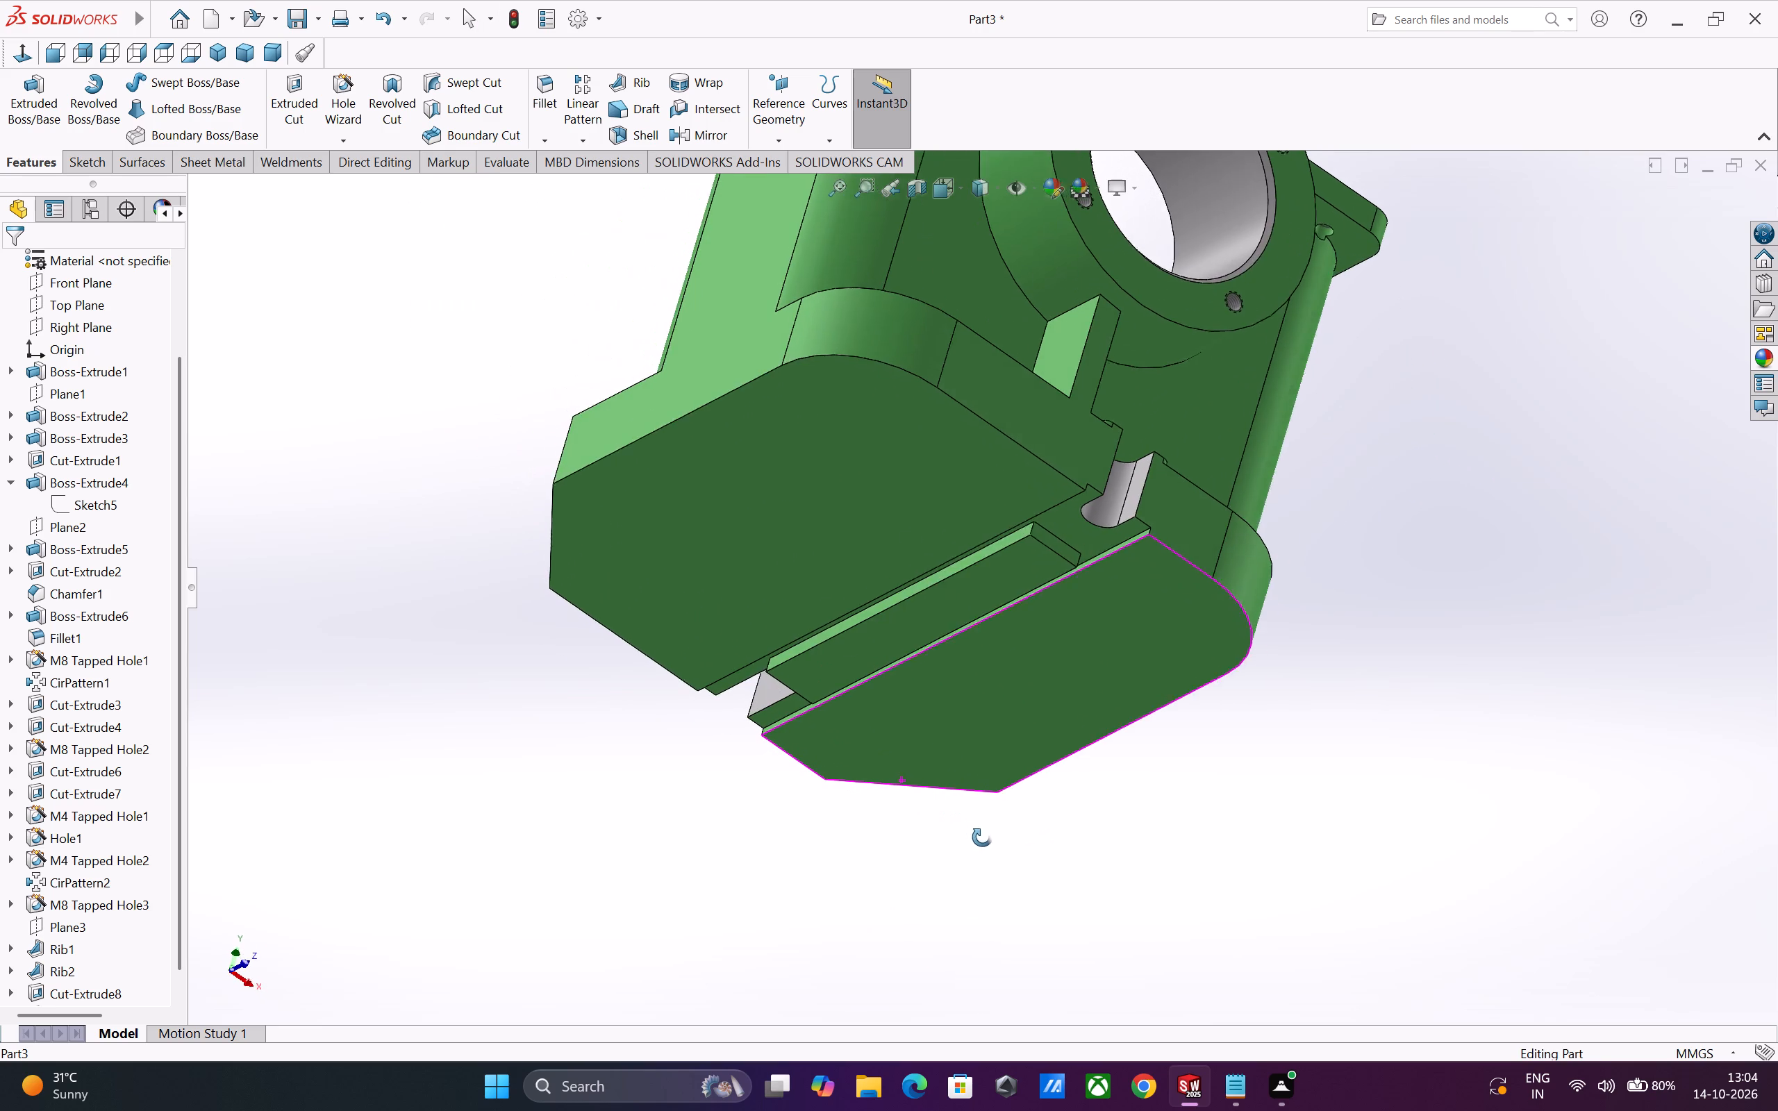
middle_click_drag(982, 837, 984, 839)
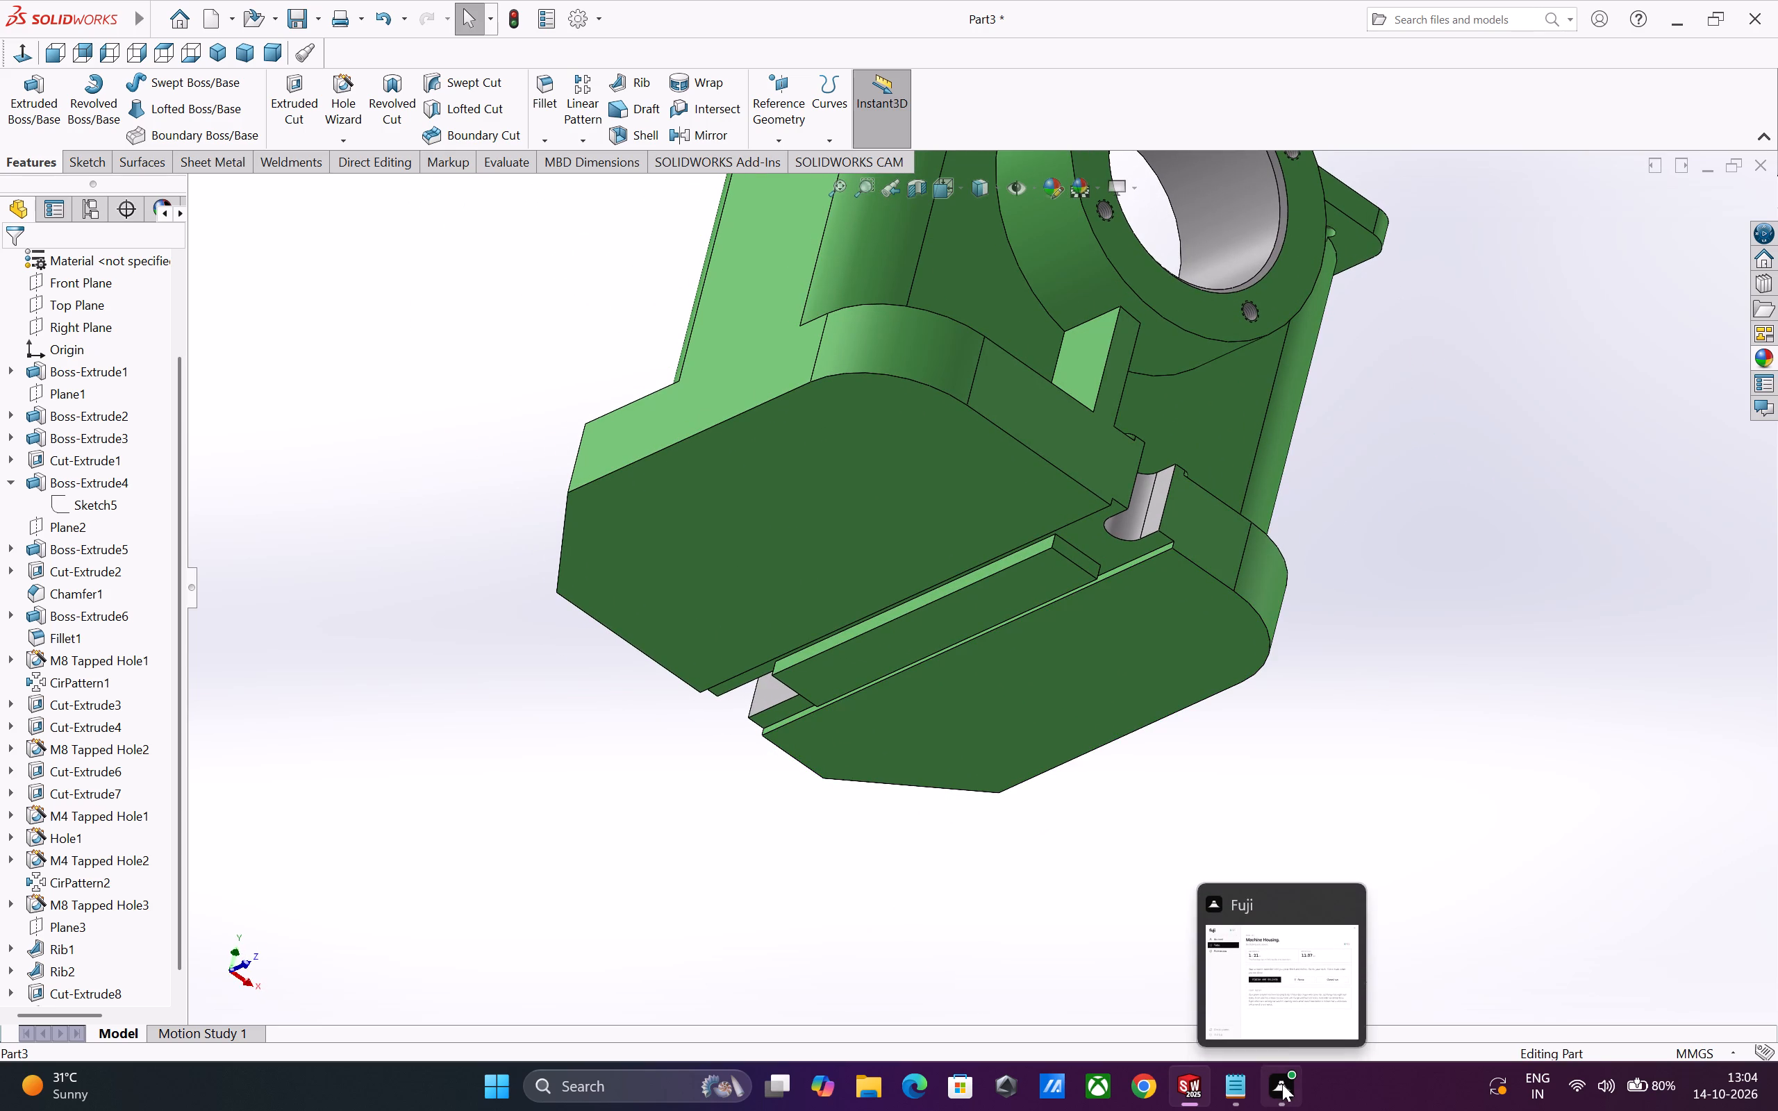
scroll(929, 676, "up", 3)
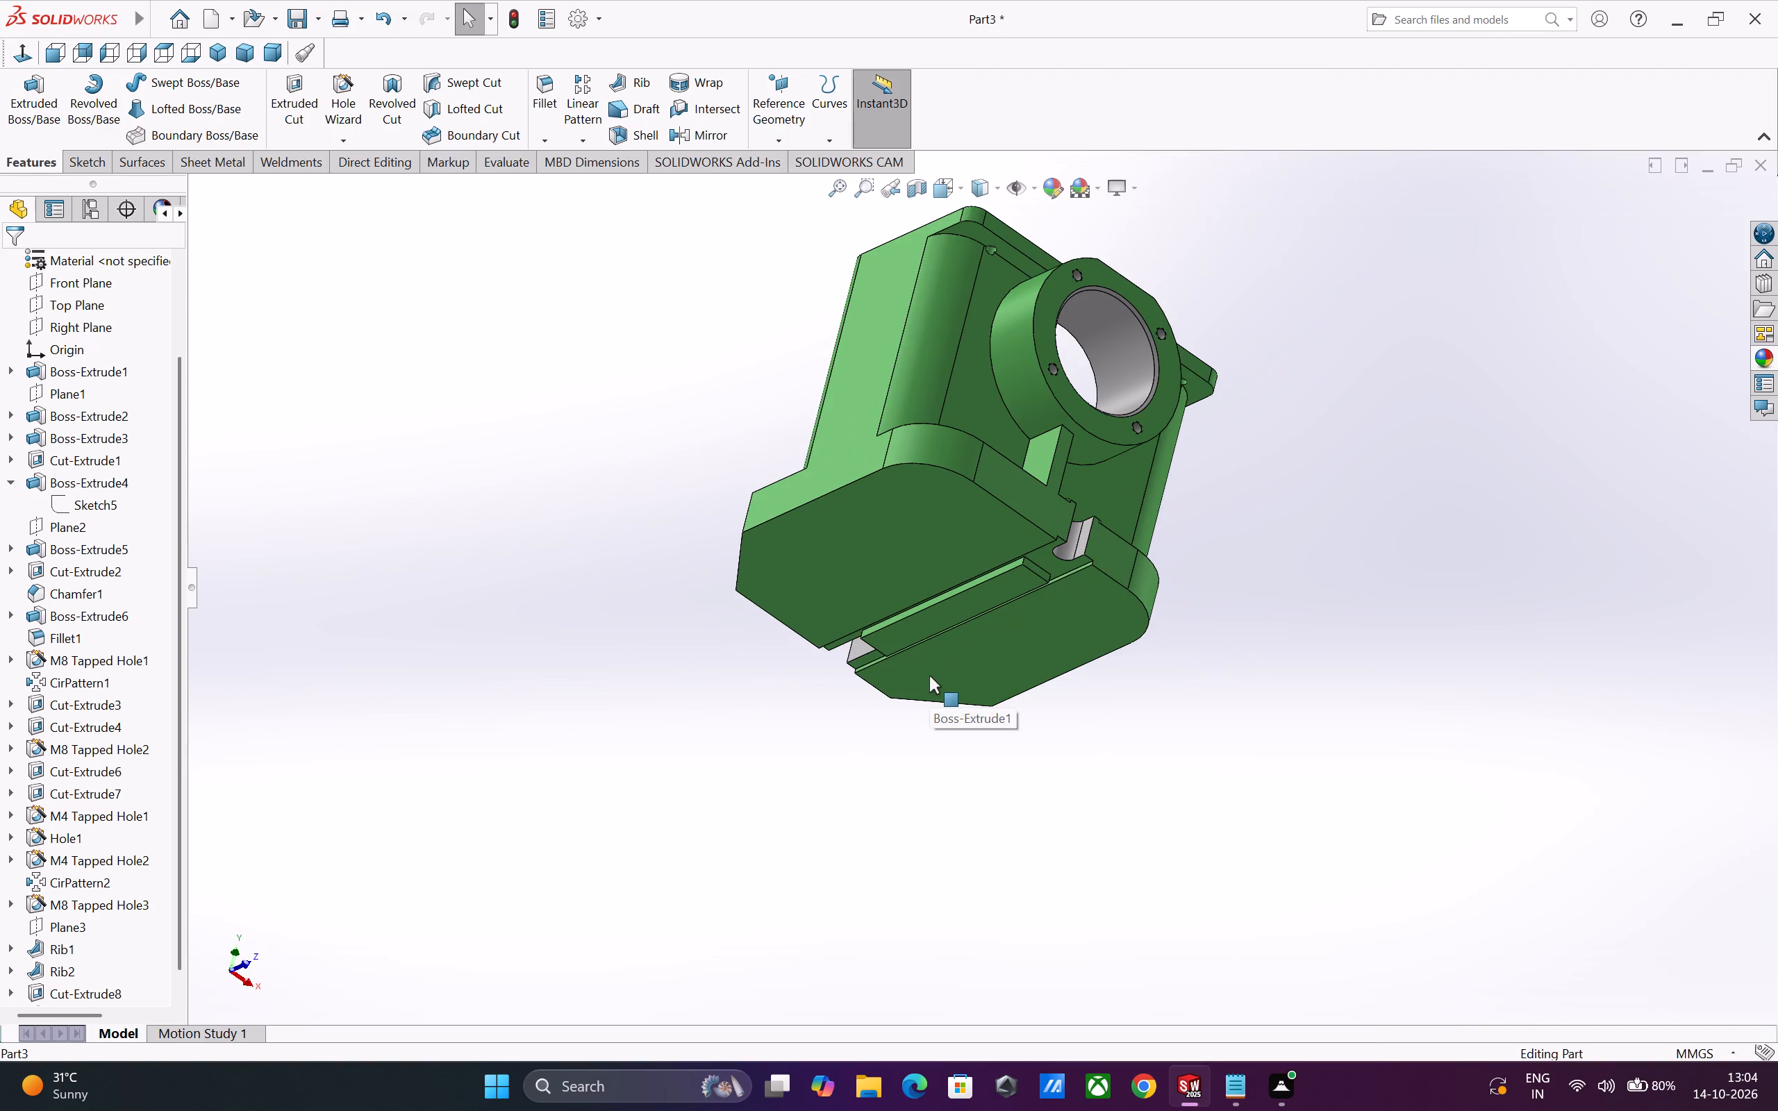
middle_click_drag(929, 676, 1152, 824)
middle_click(1314, 855)
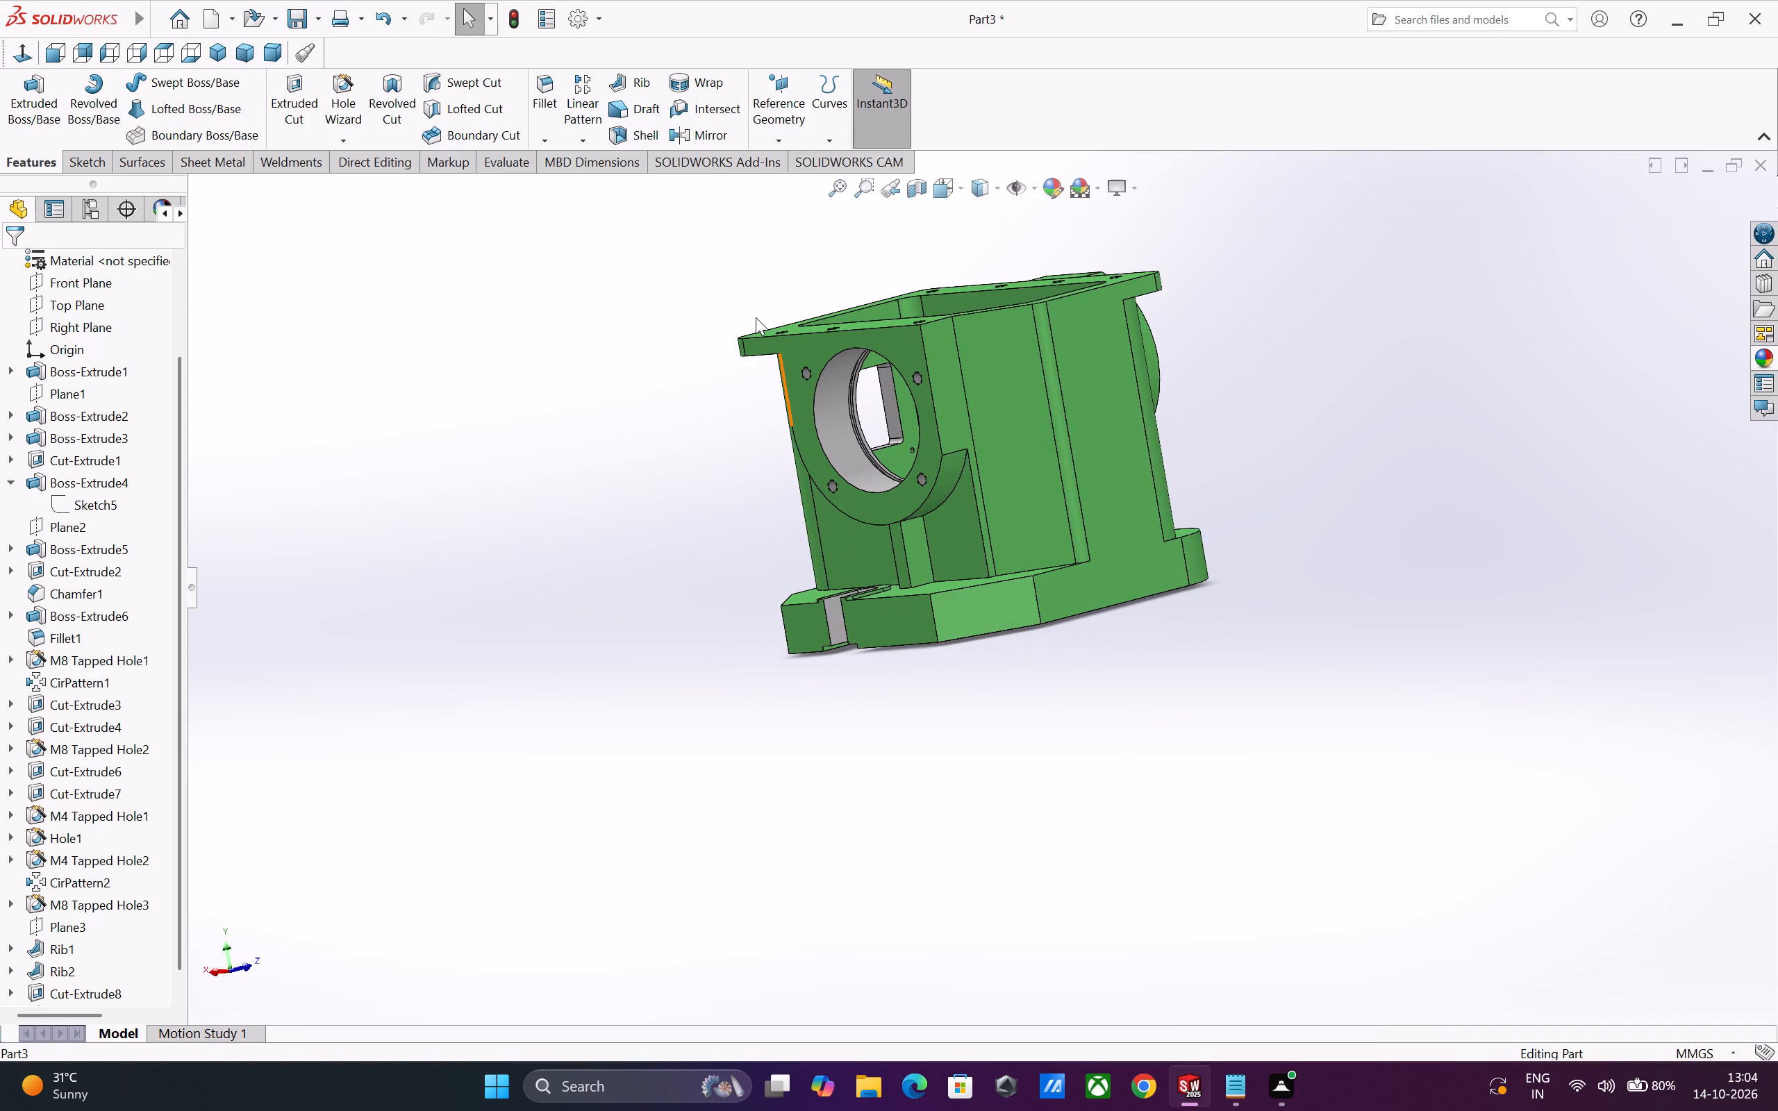
Inspect the housing's interior and base in a temporary section on the Right Plane, tilting the cutting plane about its X axis.
left_click(915, 194)
middle_click_drag(1154, 626, 1219, 635)
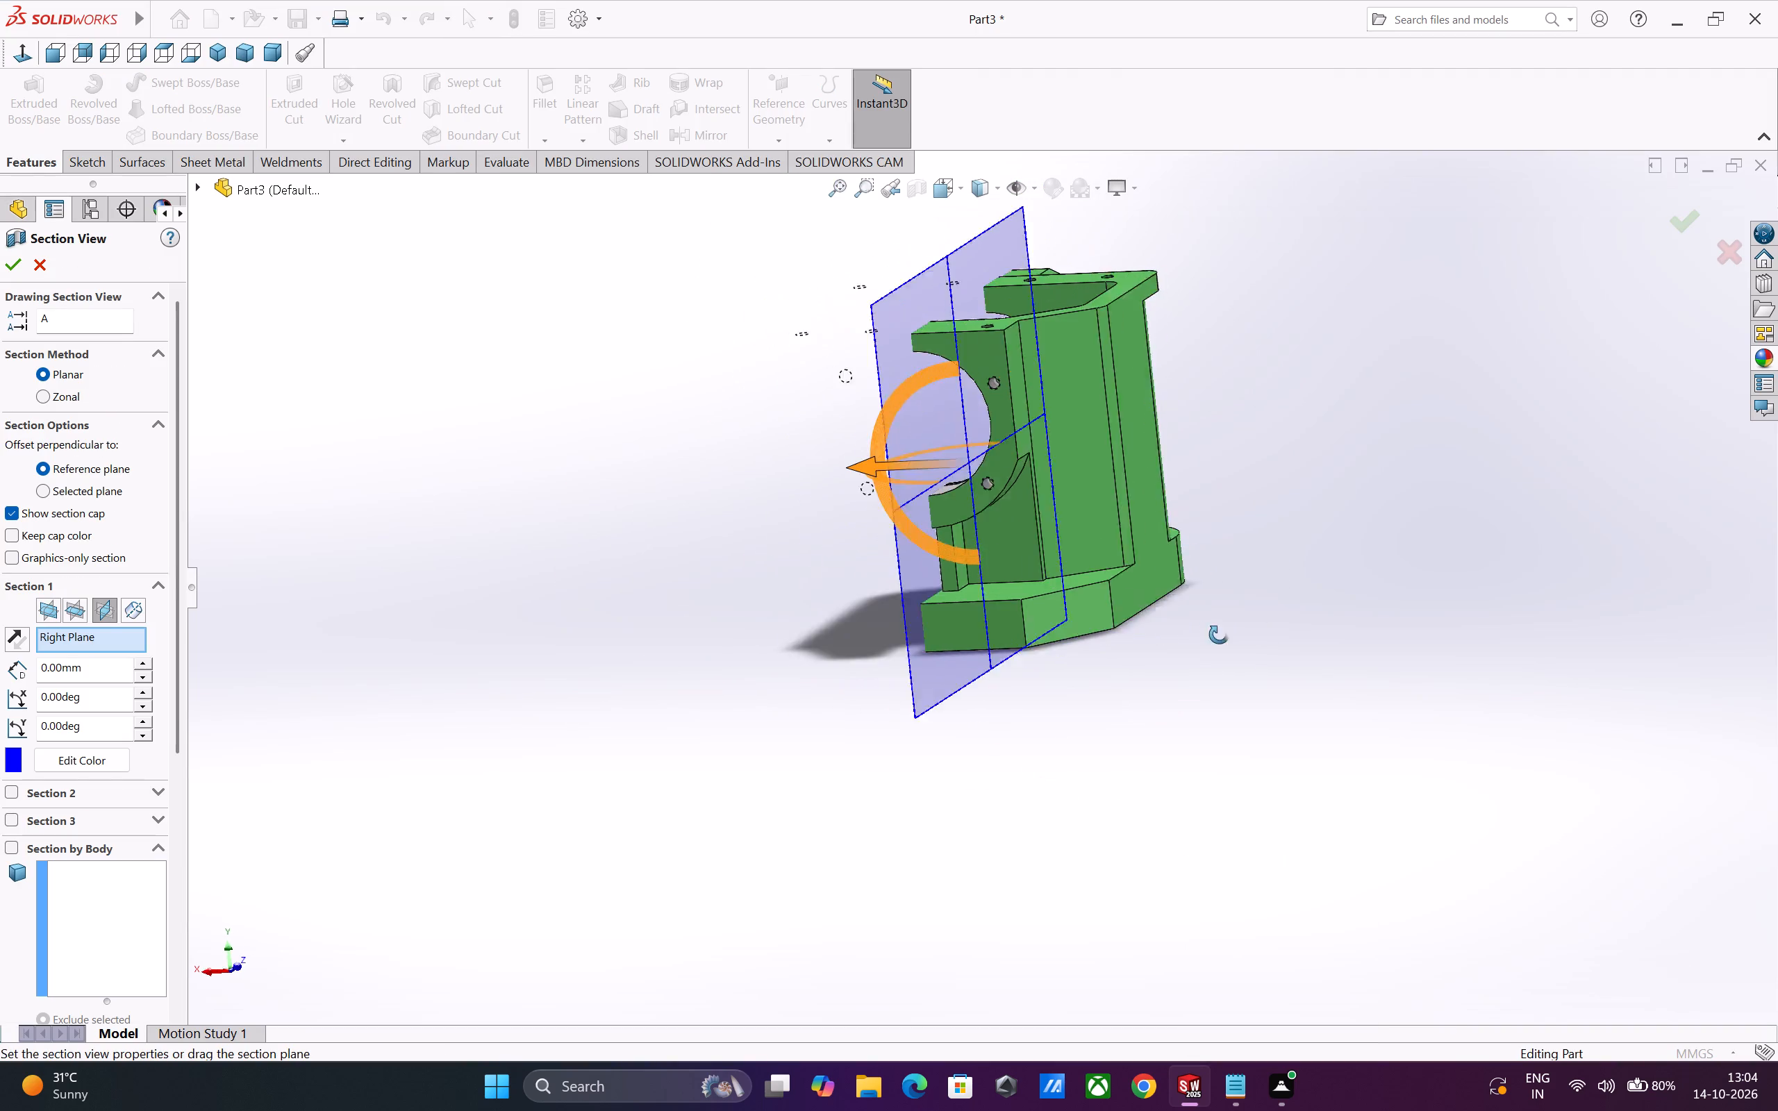
middle_click_drag(1219, 635, 1263, 636)
middle_click_drag(1261, 690, 1379, 718)
scroll(1149, 544, "down", 3)
scroll(1061, 539, "down", 1)
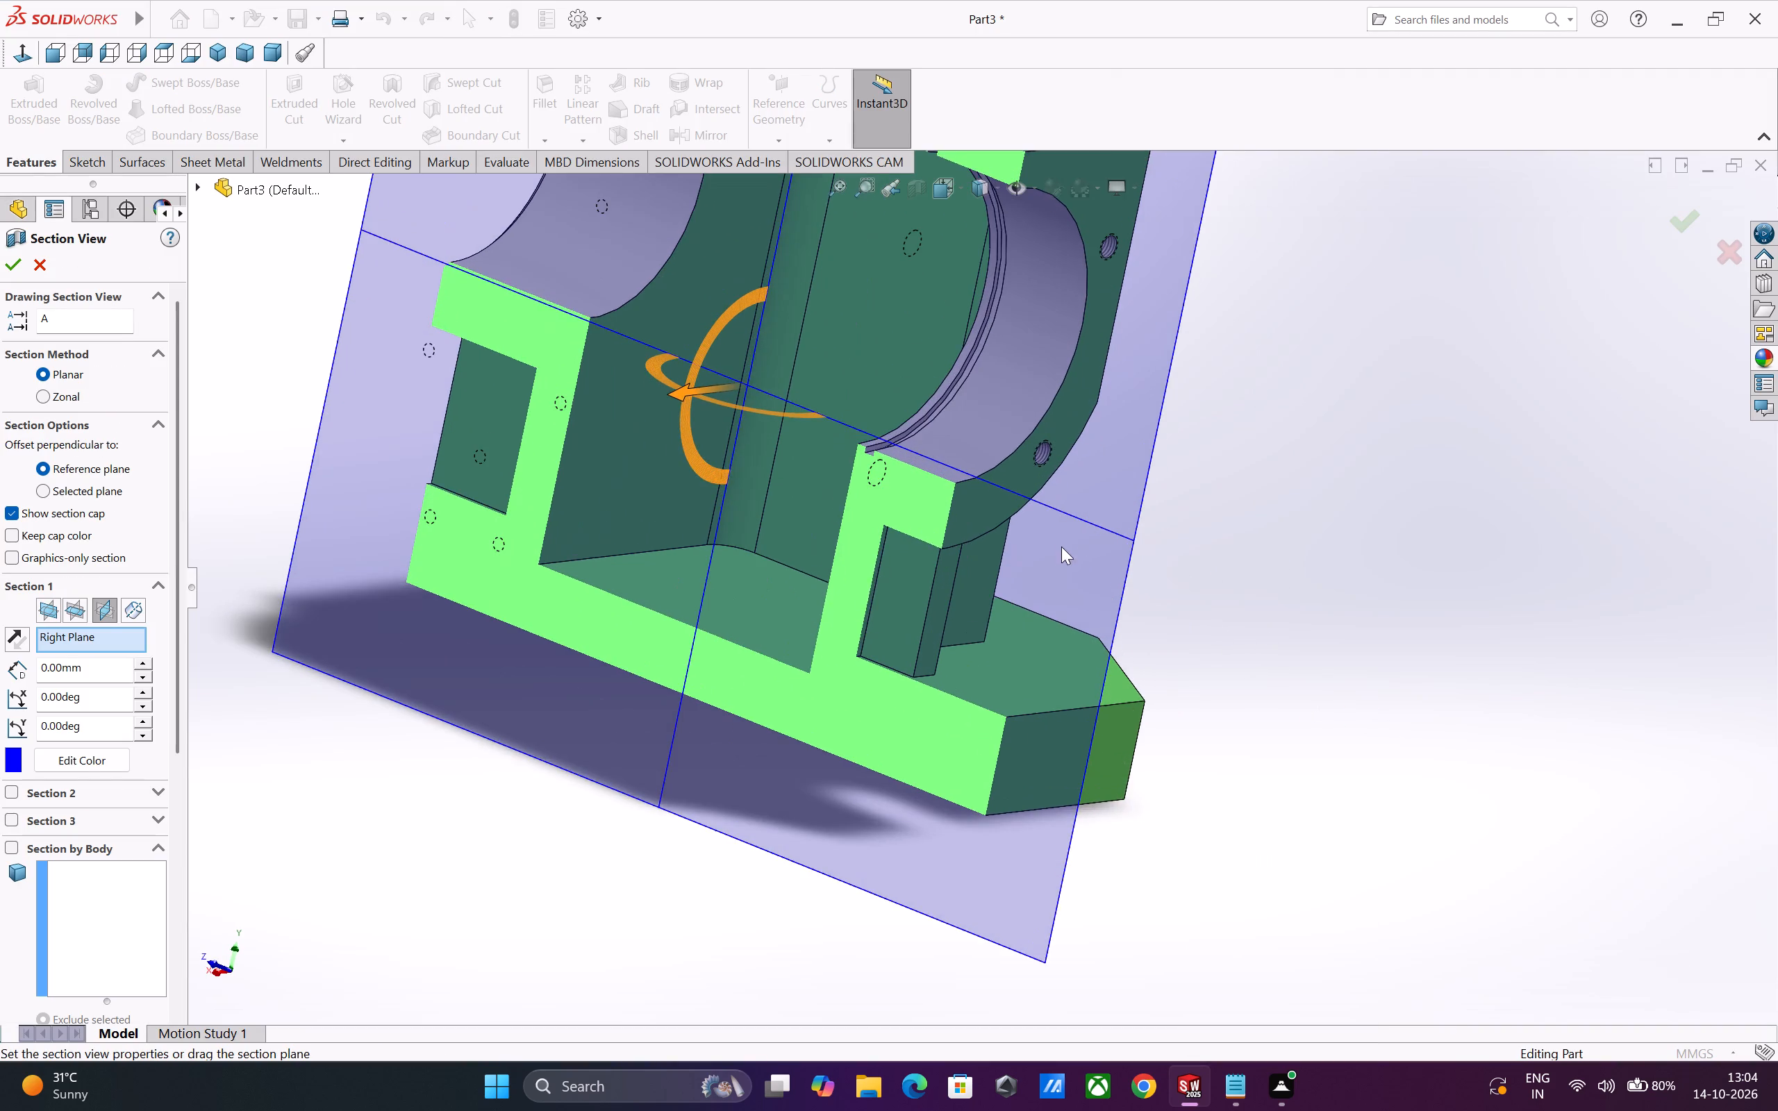
middle_click_drag(1077, 590, 1168, 646)
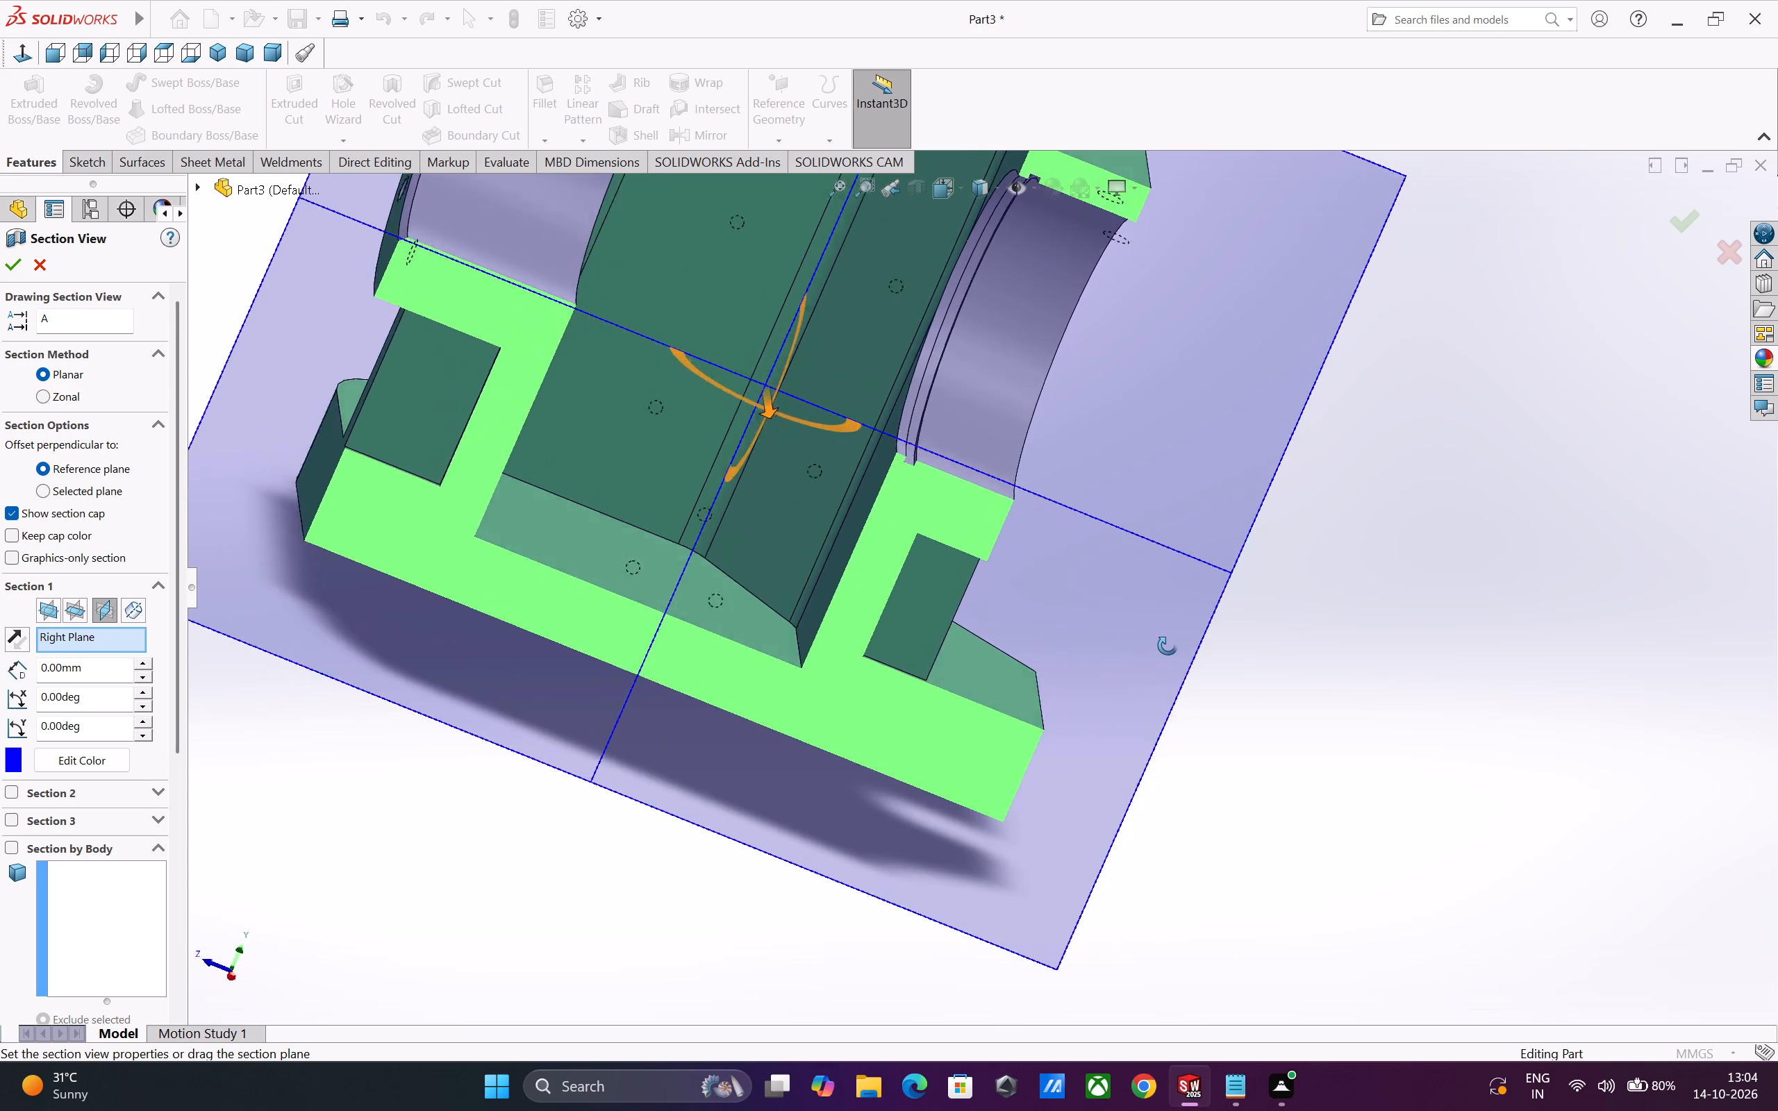
middle_click_drag(1168, 646, 1134, 653)
scroll(1127, 658, "up", 3)
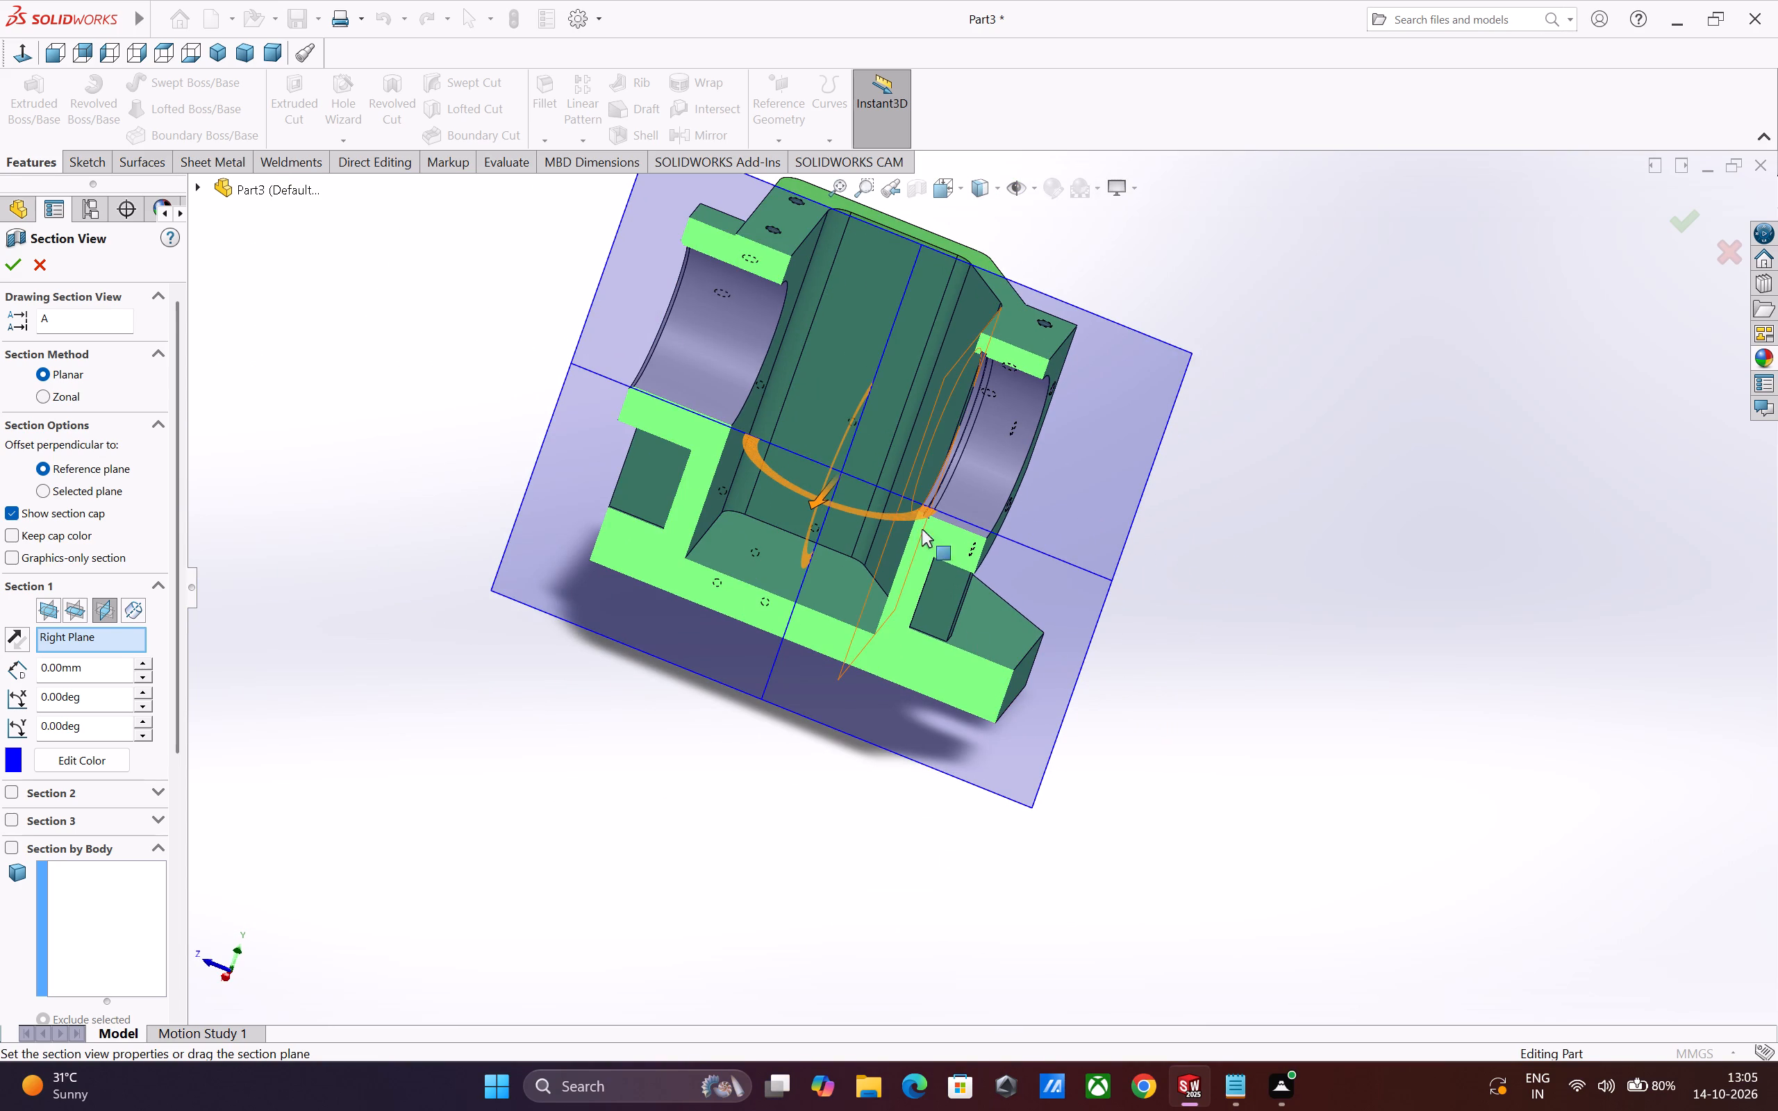
left_click_drag(913, 517, 797, 582)
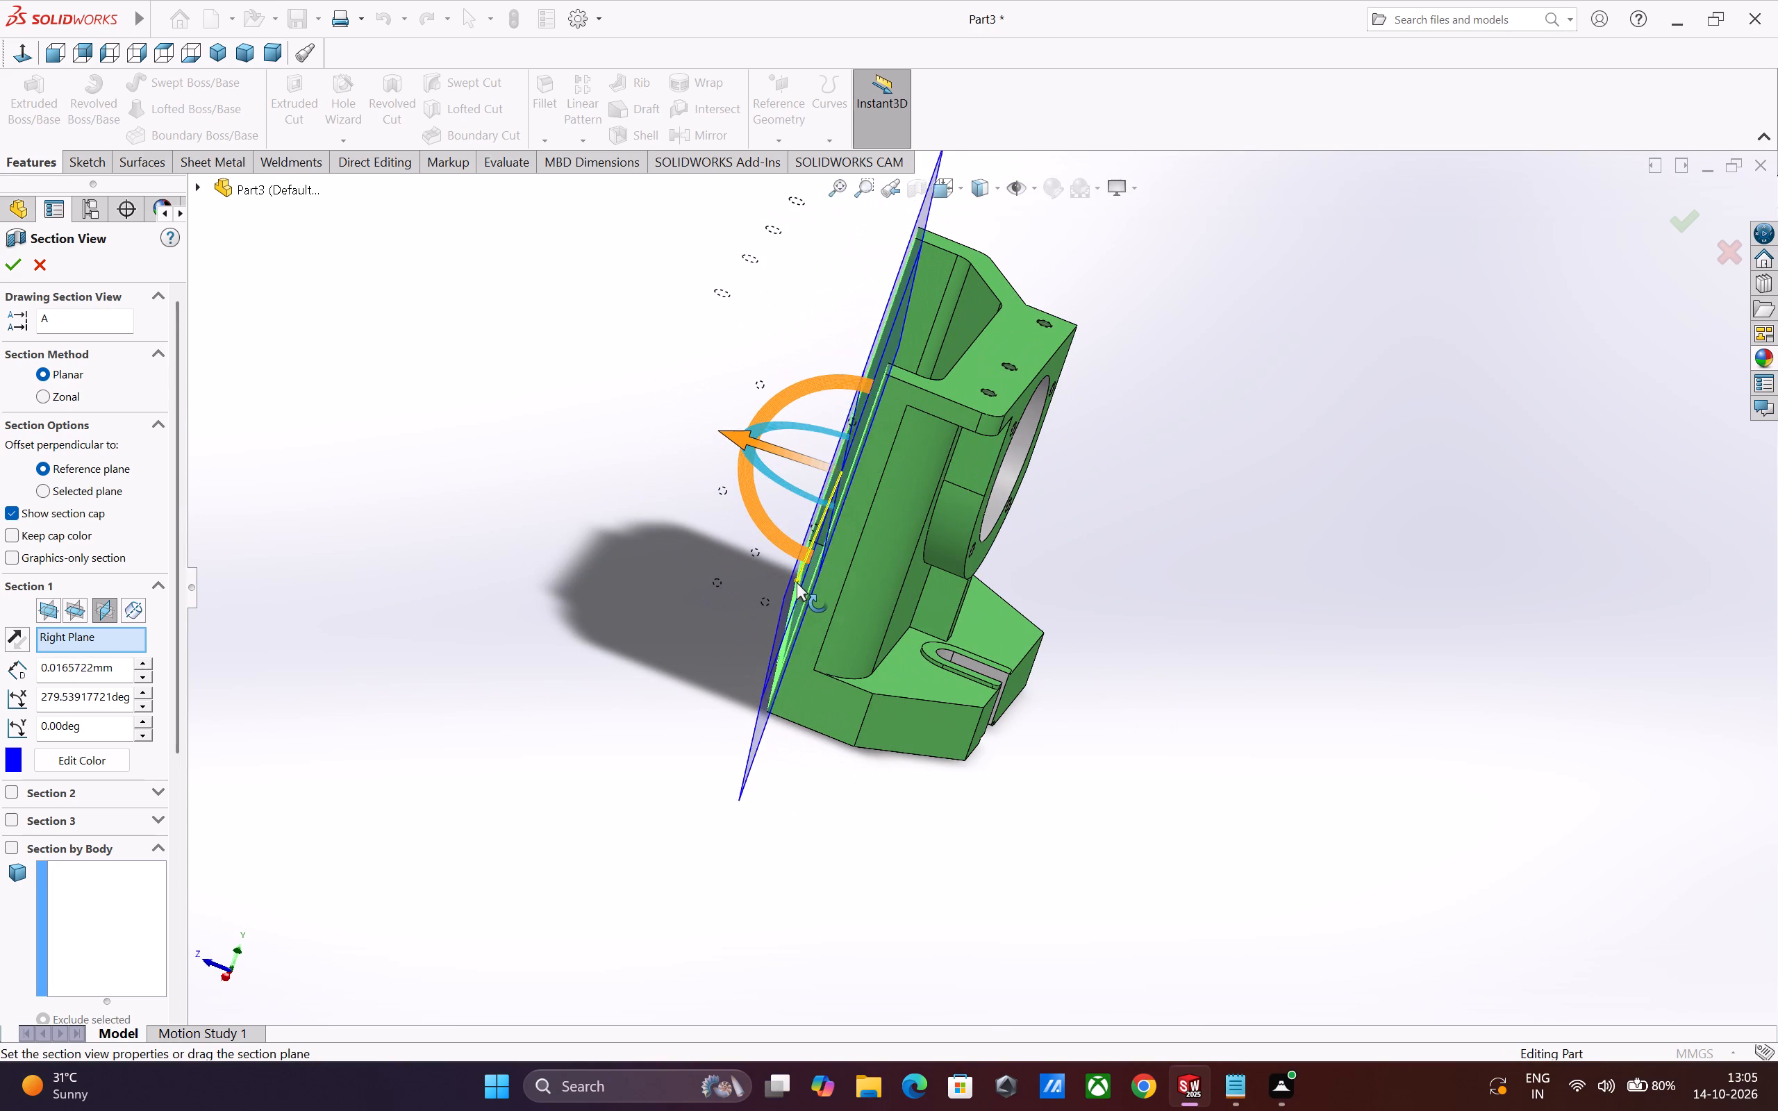
left_click_drag(797, 582, 829, 570)
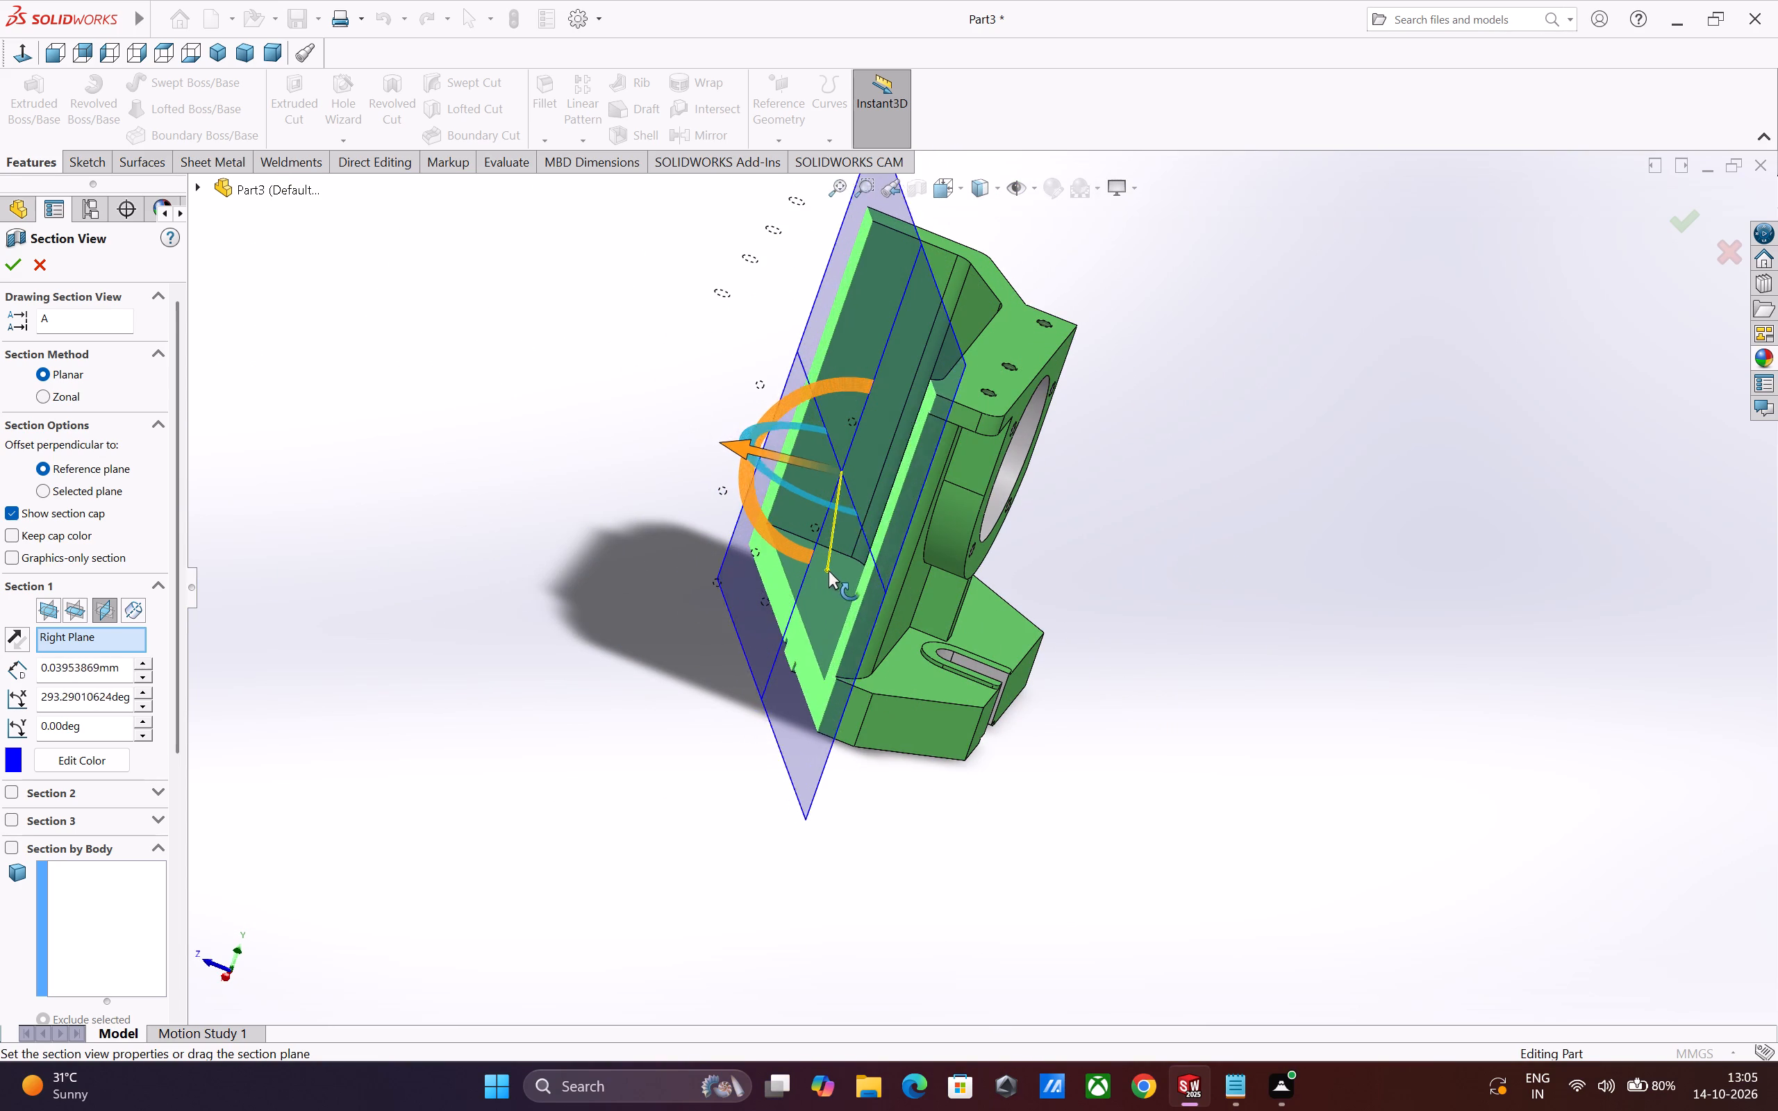
left_click_drag(829, 570, 906, 521)
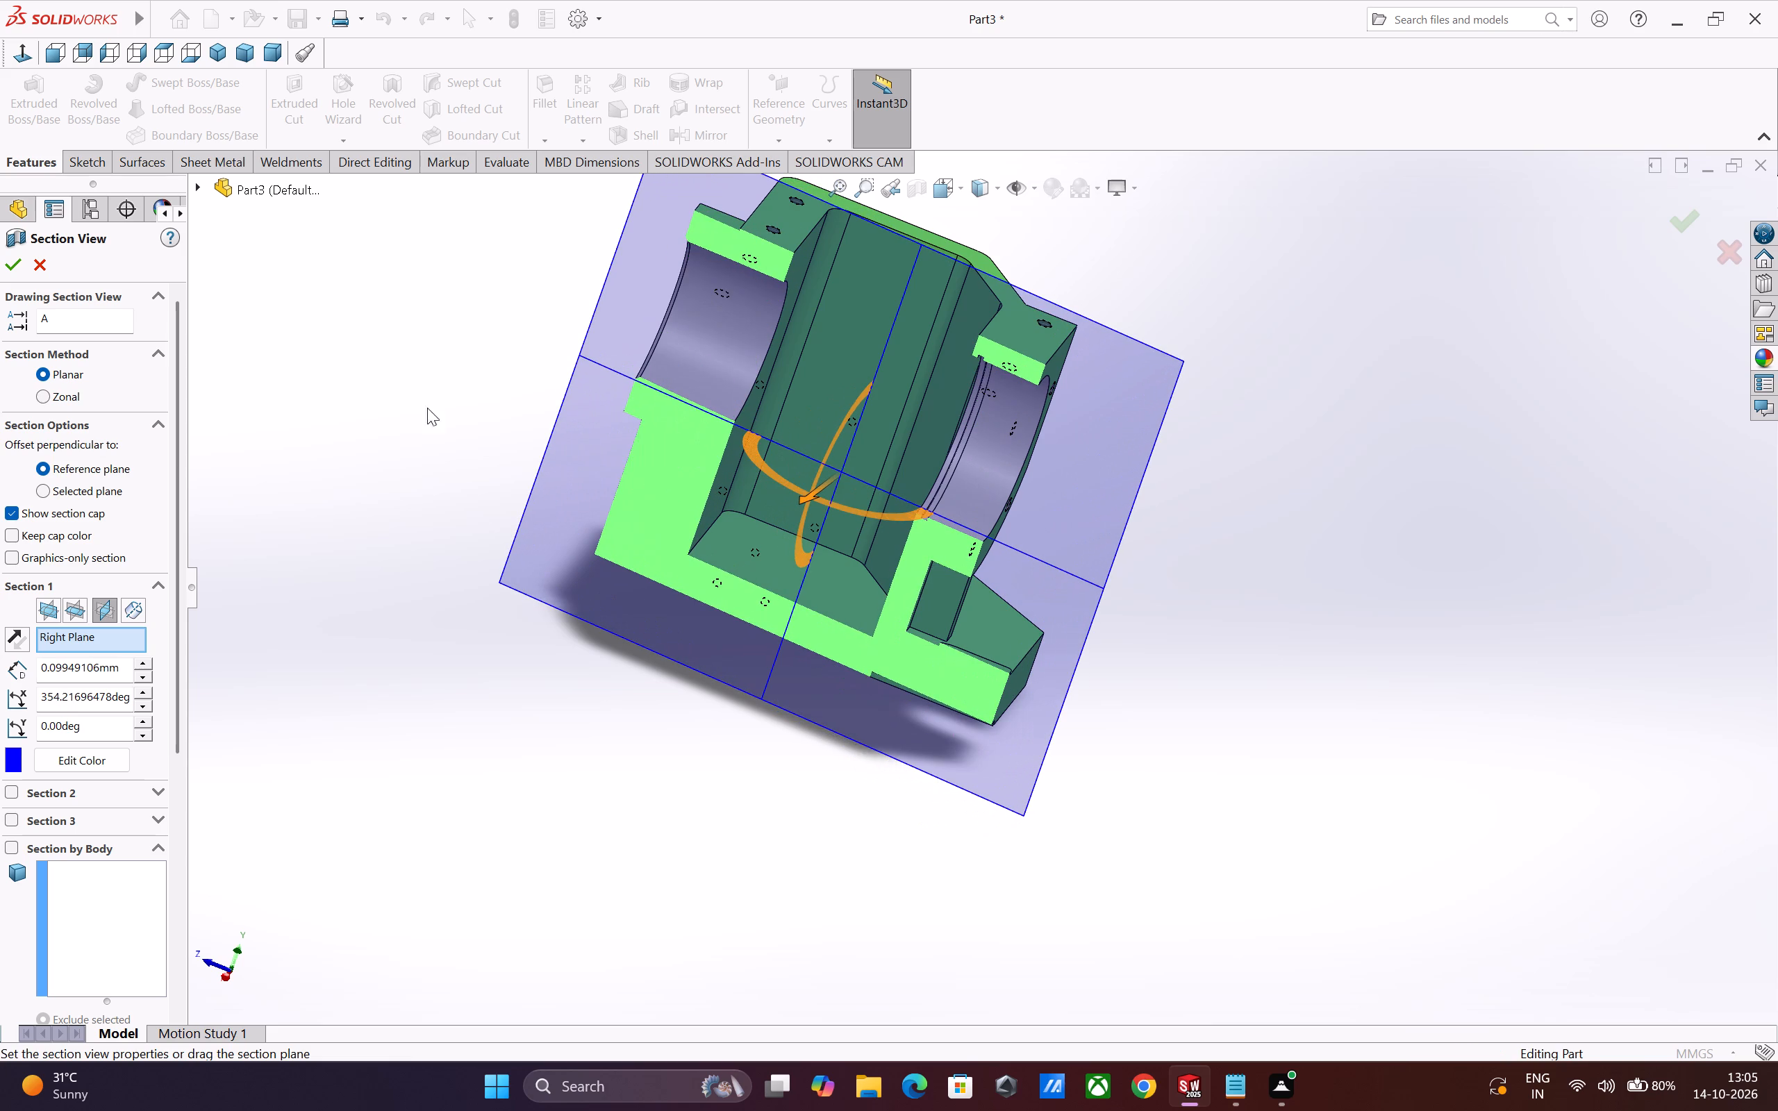
left_click(40, 257)
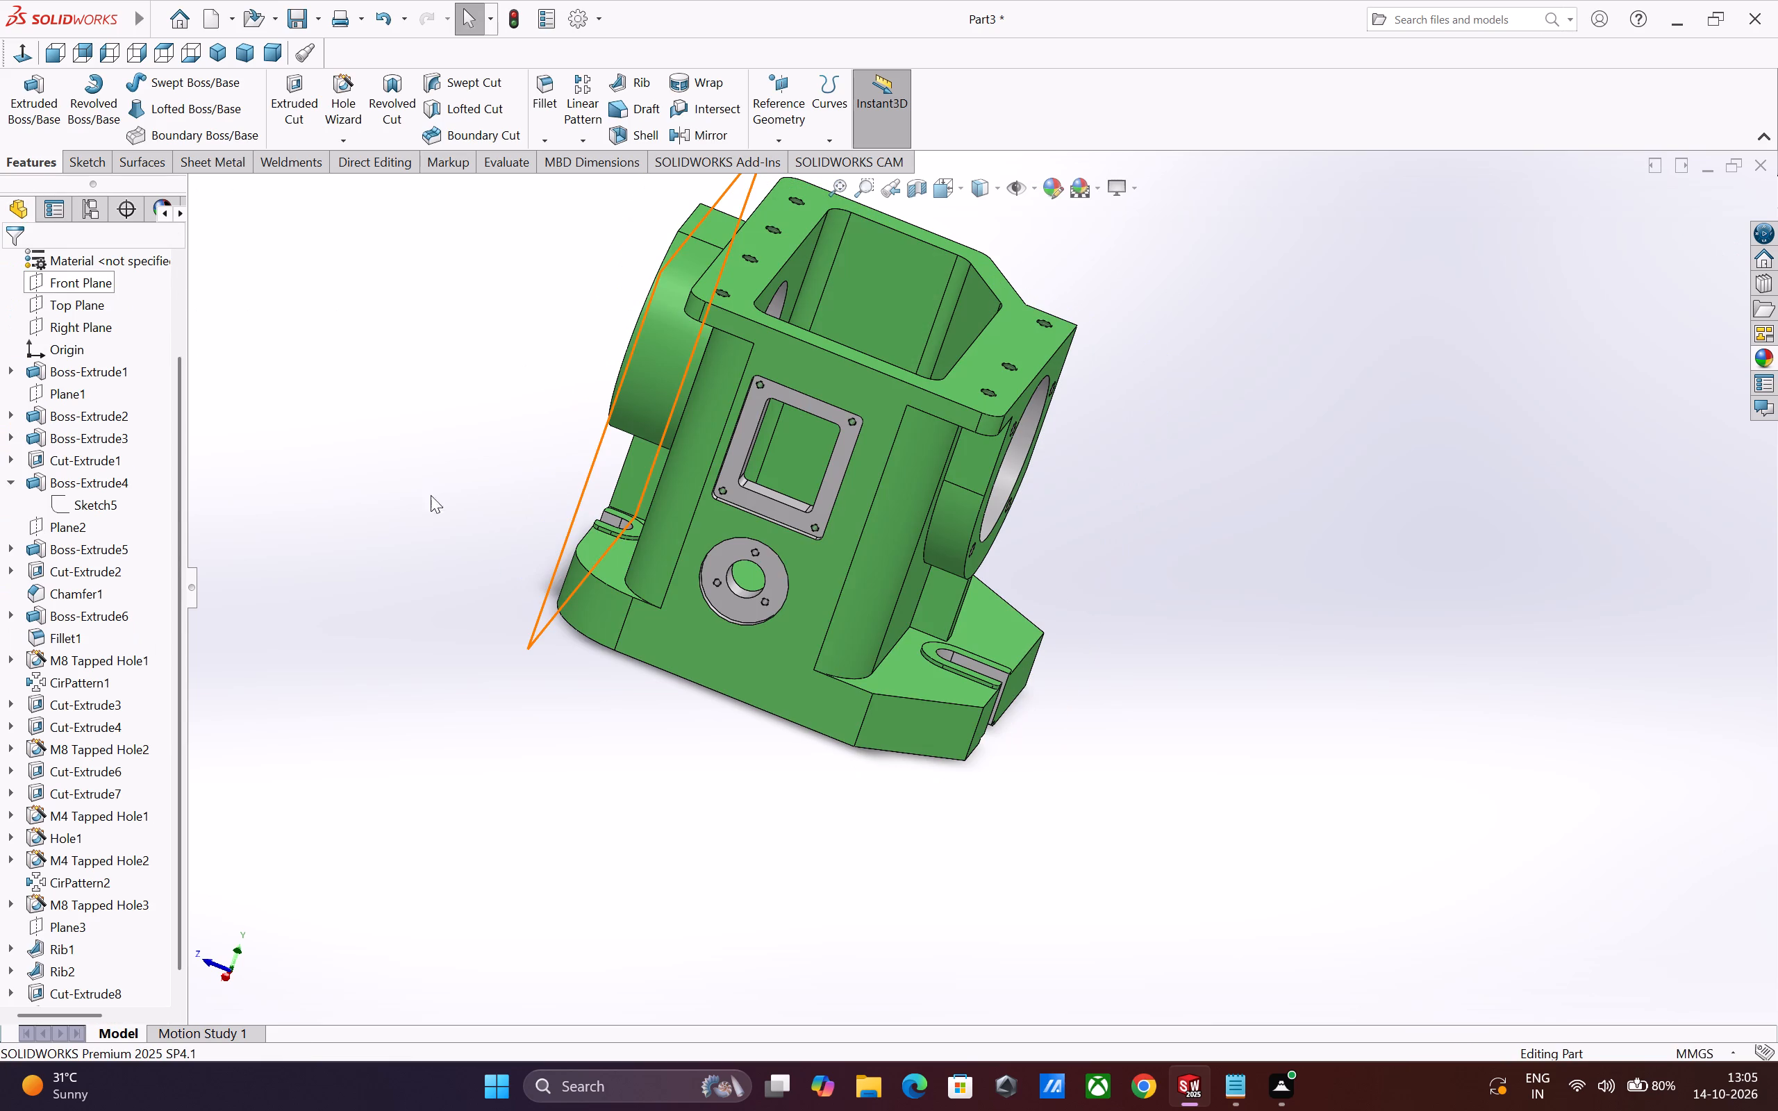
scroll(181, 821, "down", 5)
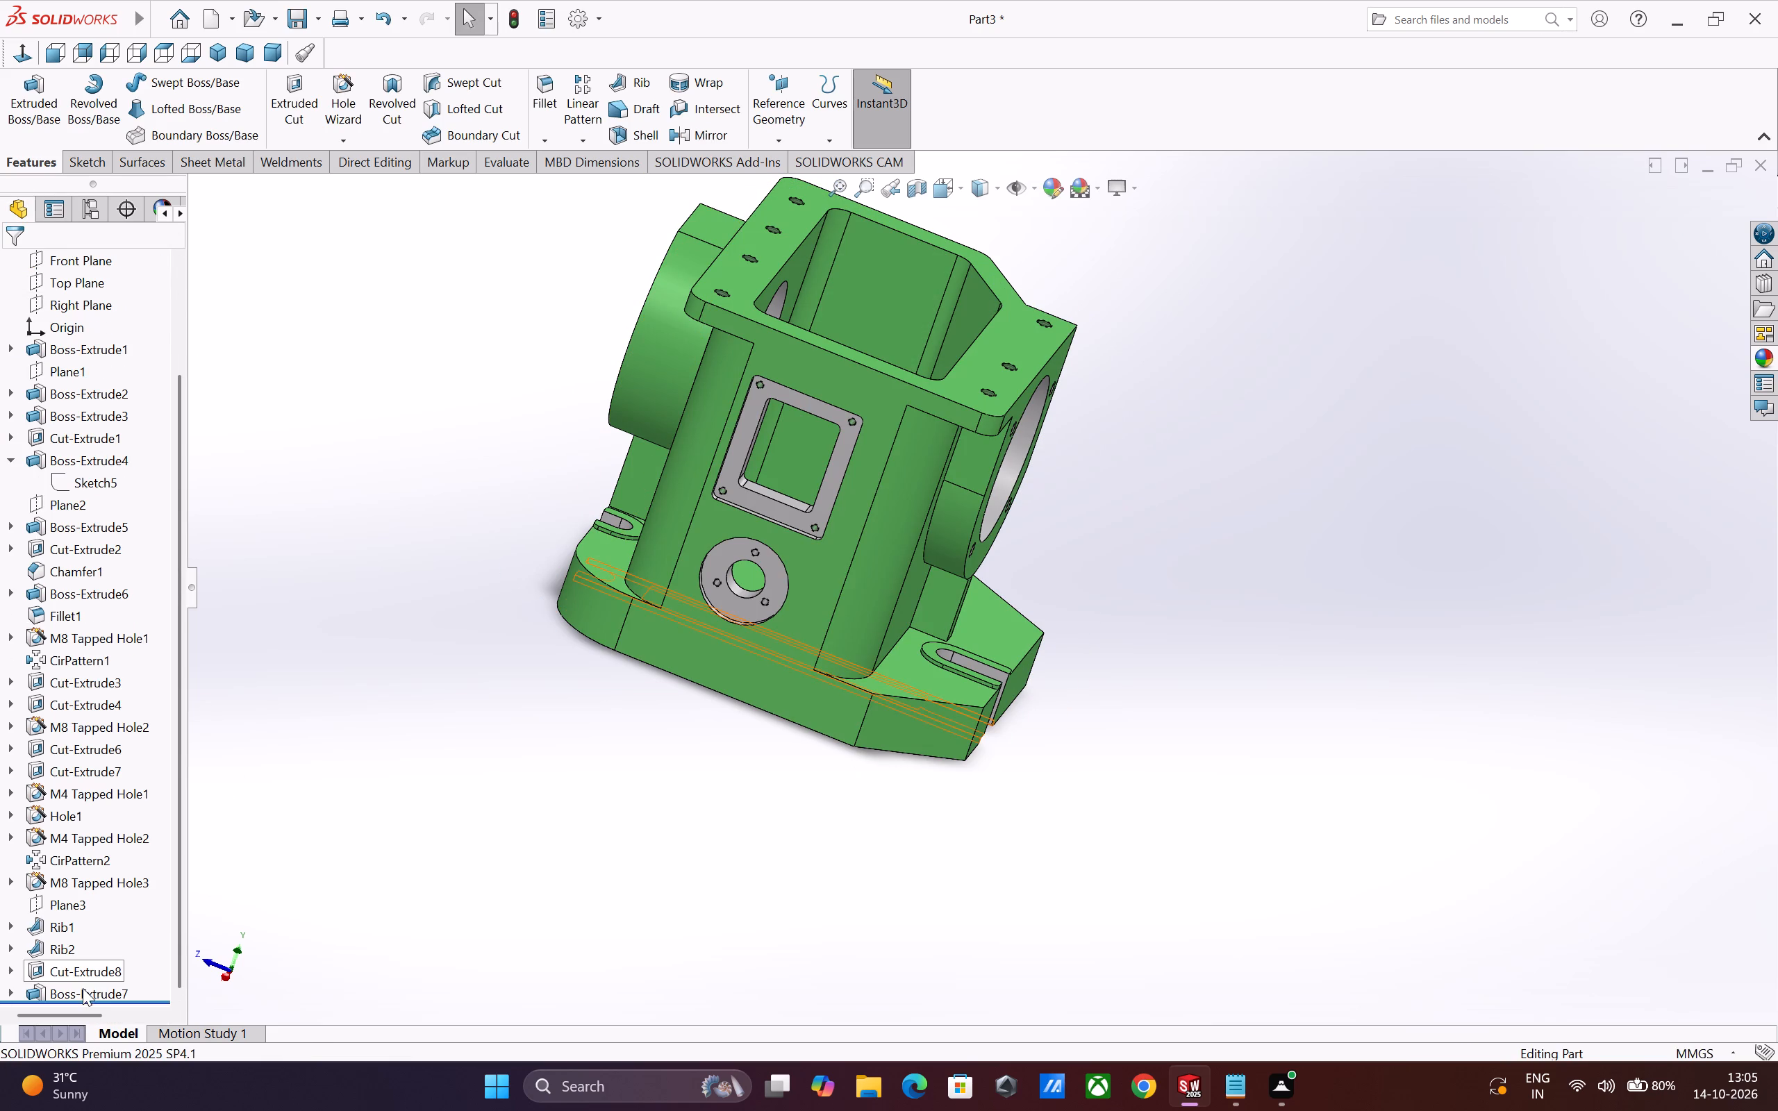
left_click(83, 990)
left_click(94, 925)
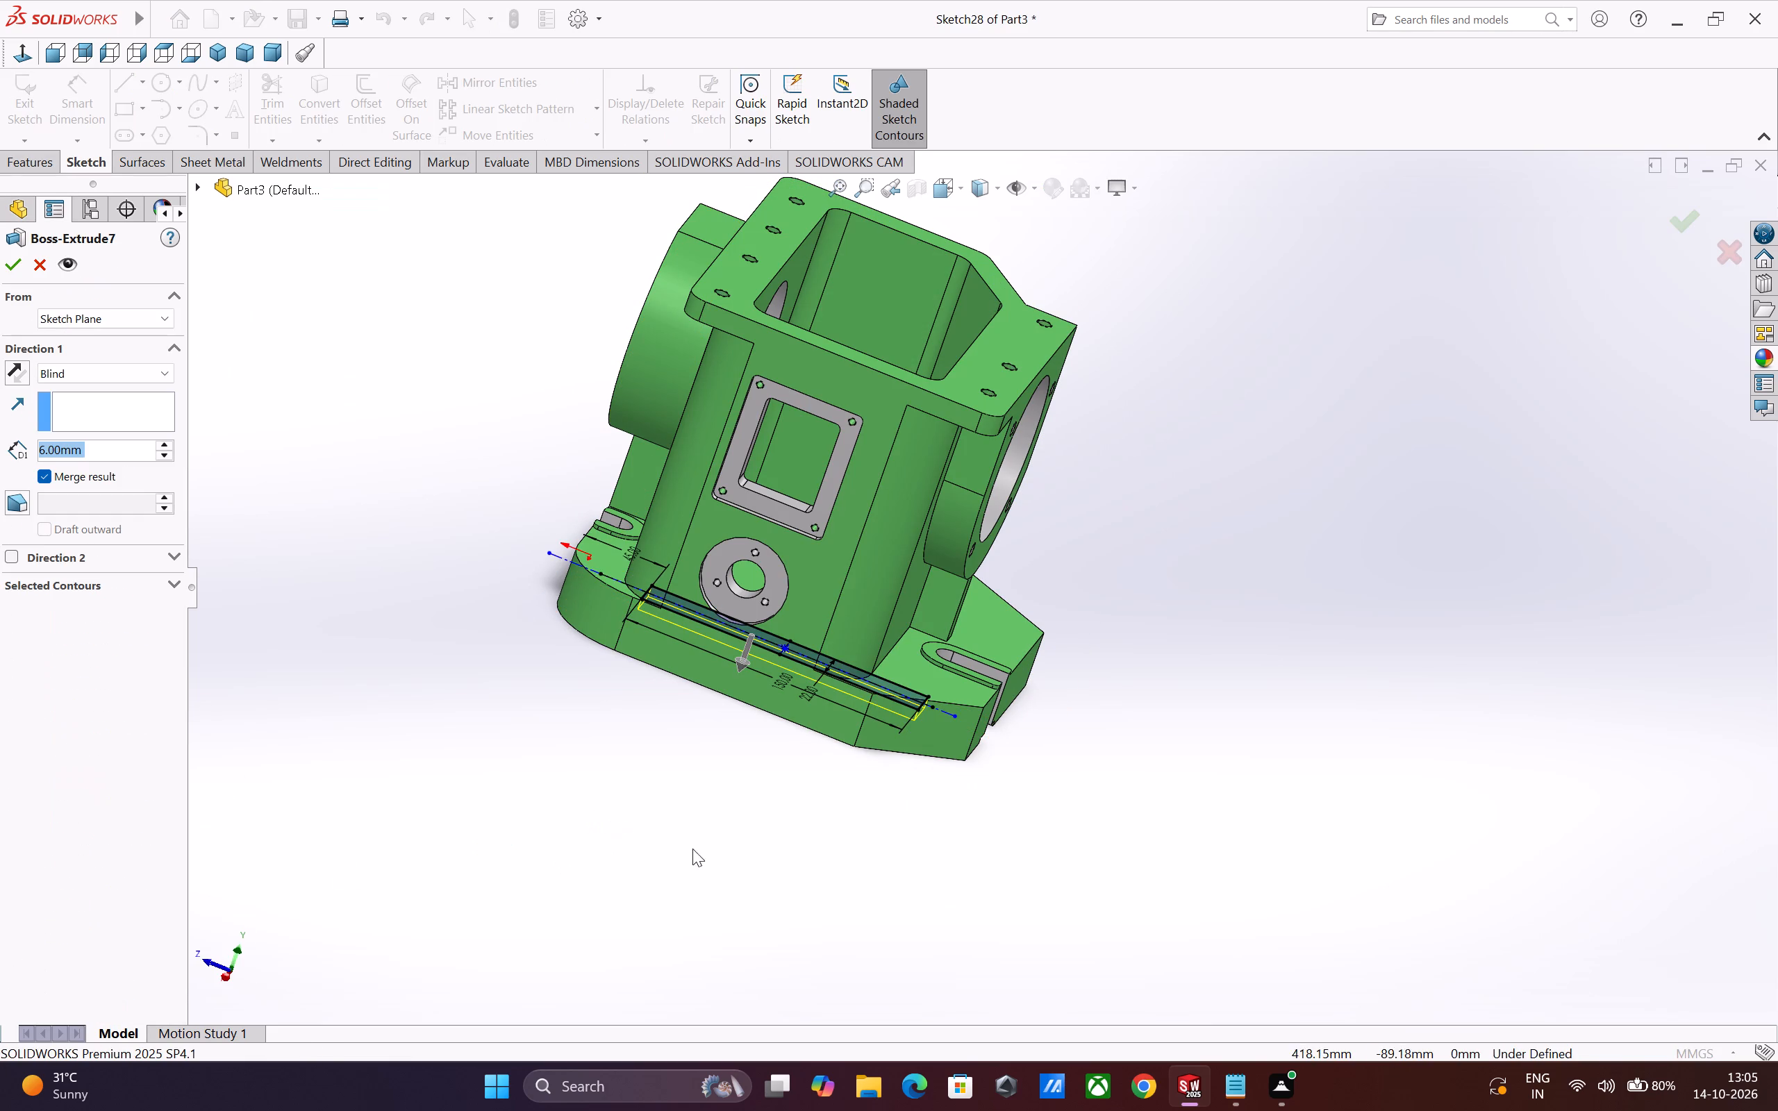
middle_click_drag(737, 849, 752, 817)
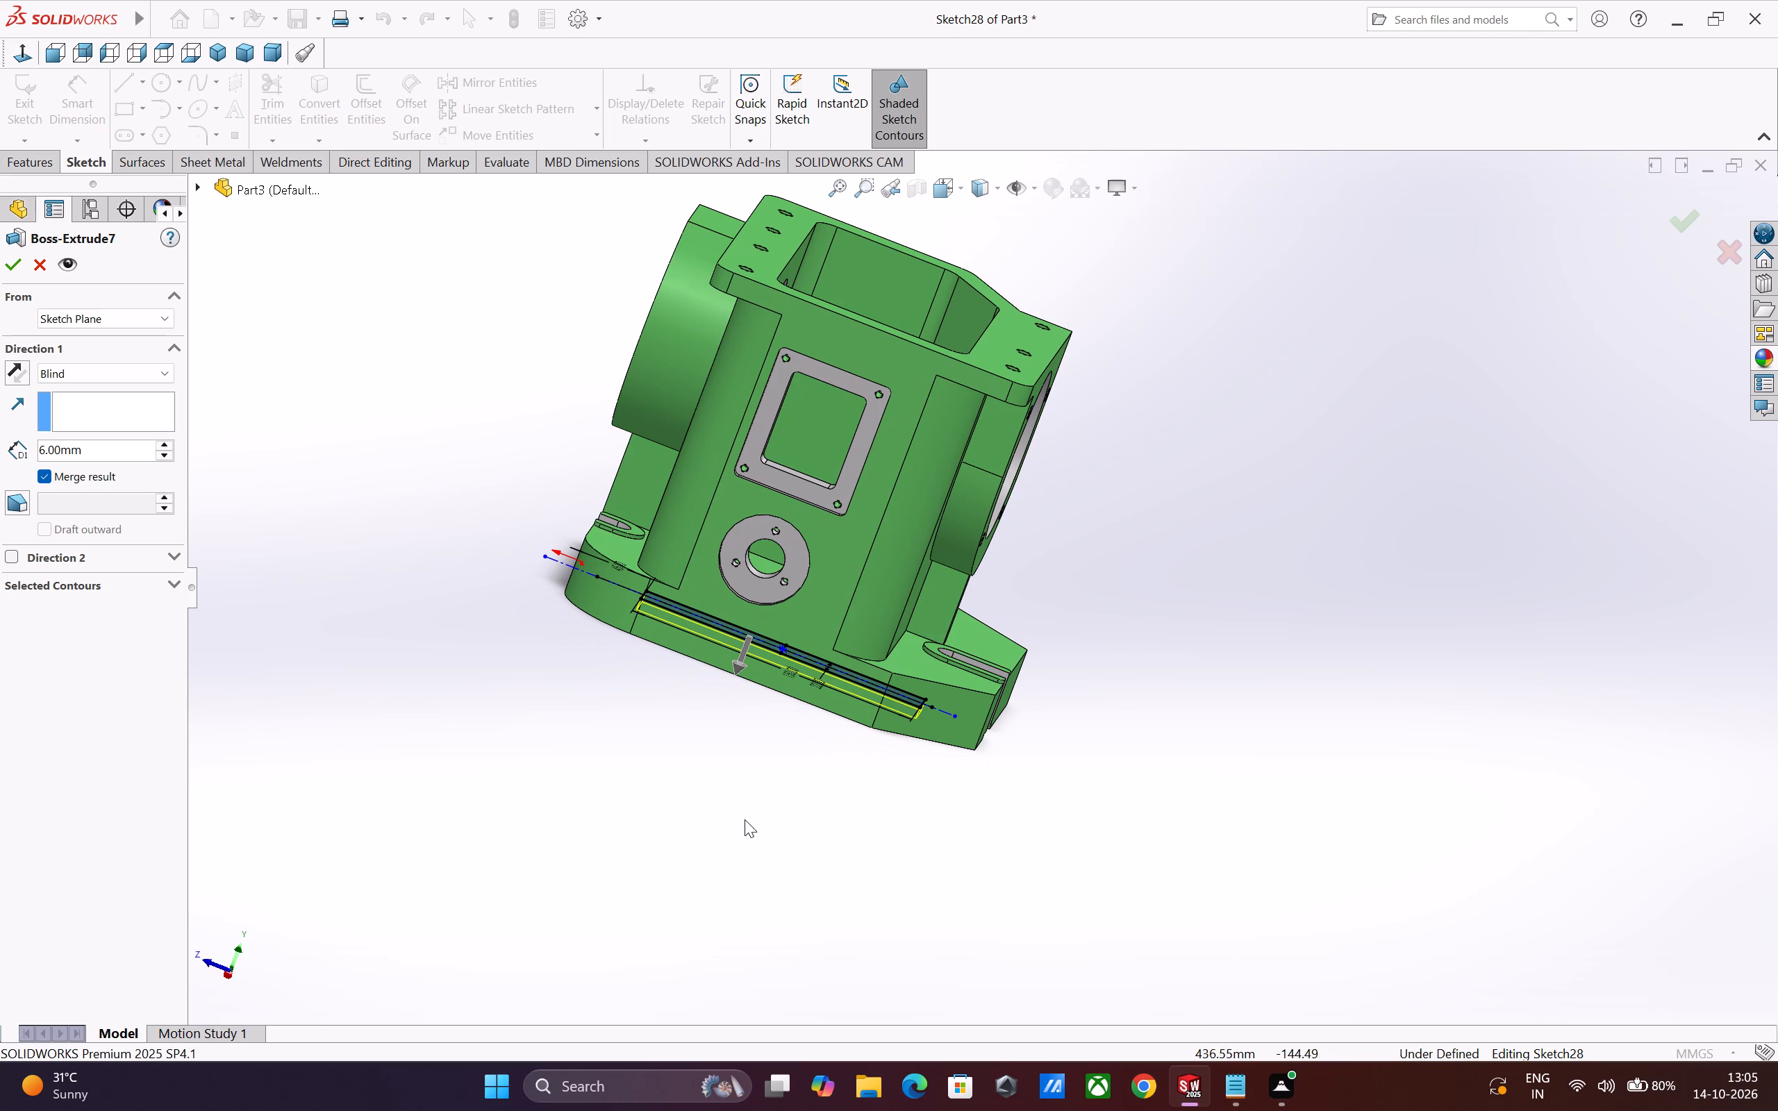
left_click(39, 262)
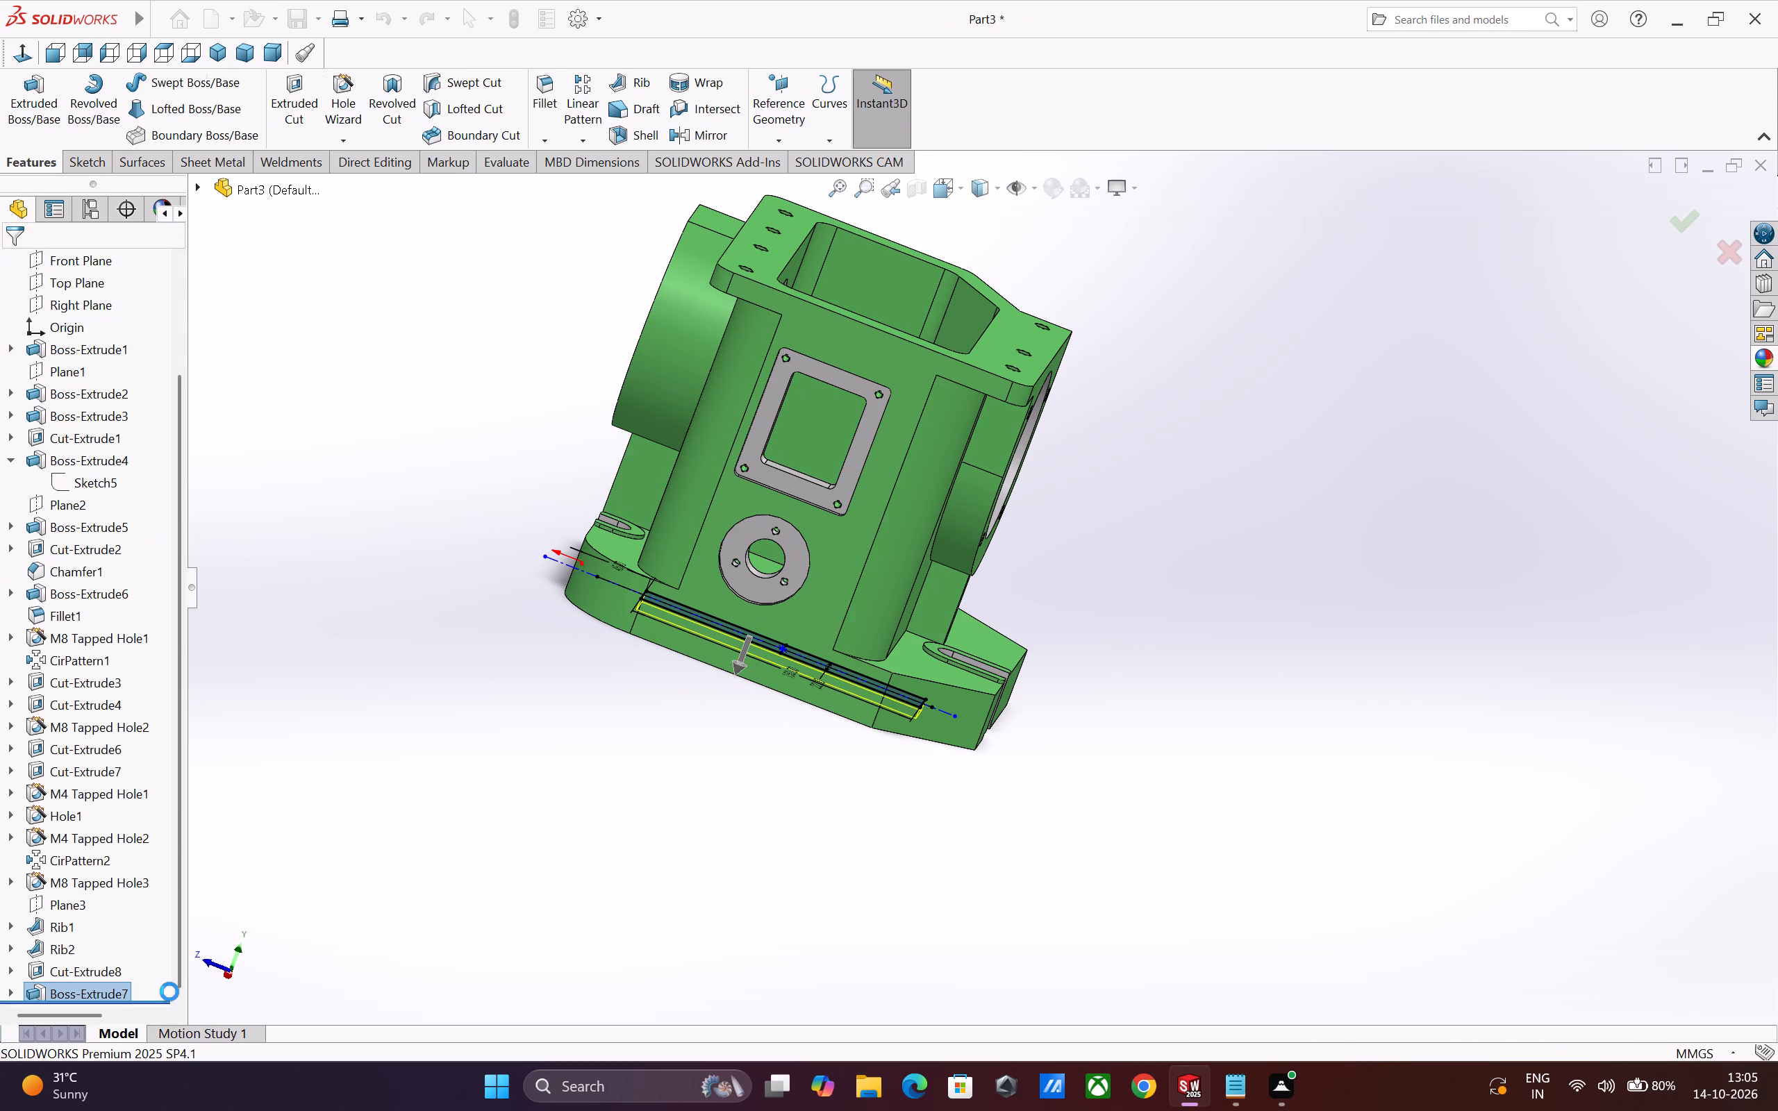
In the groove boss's sketch, set the distance from the round flange's outer edge to the rectangle's nearest short edge to 35 mm.
left_click(9, 992)
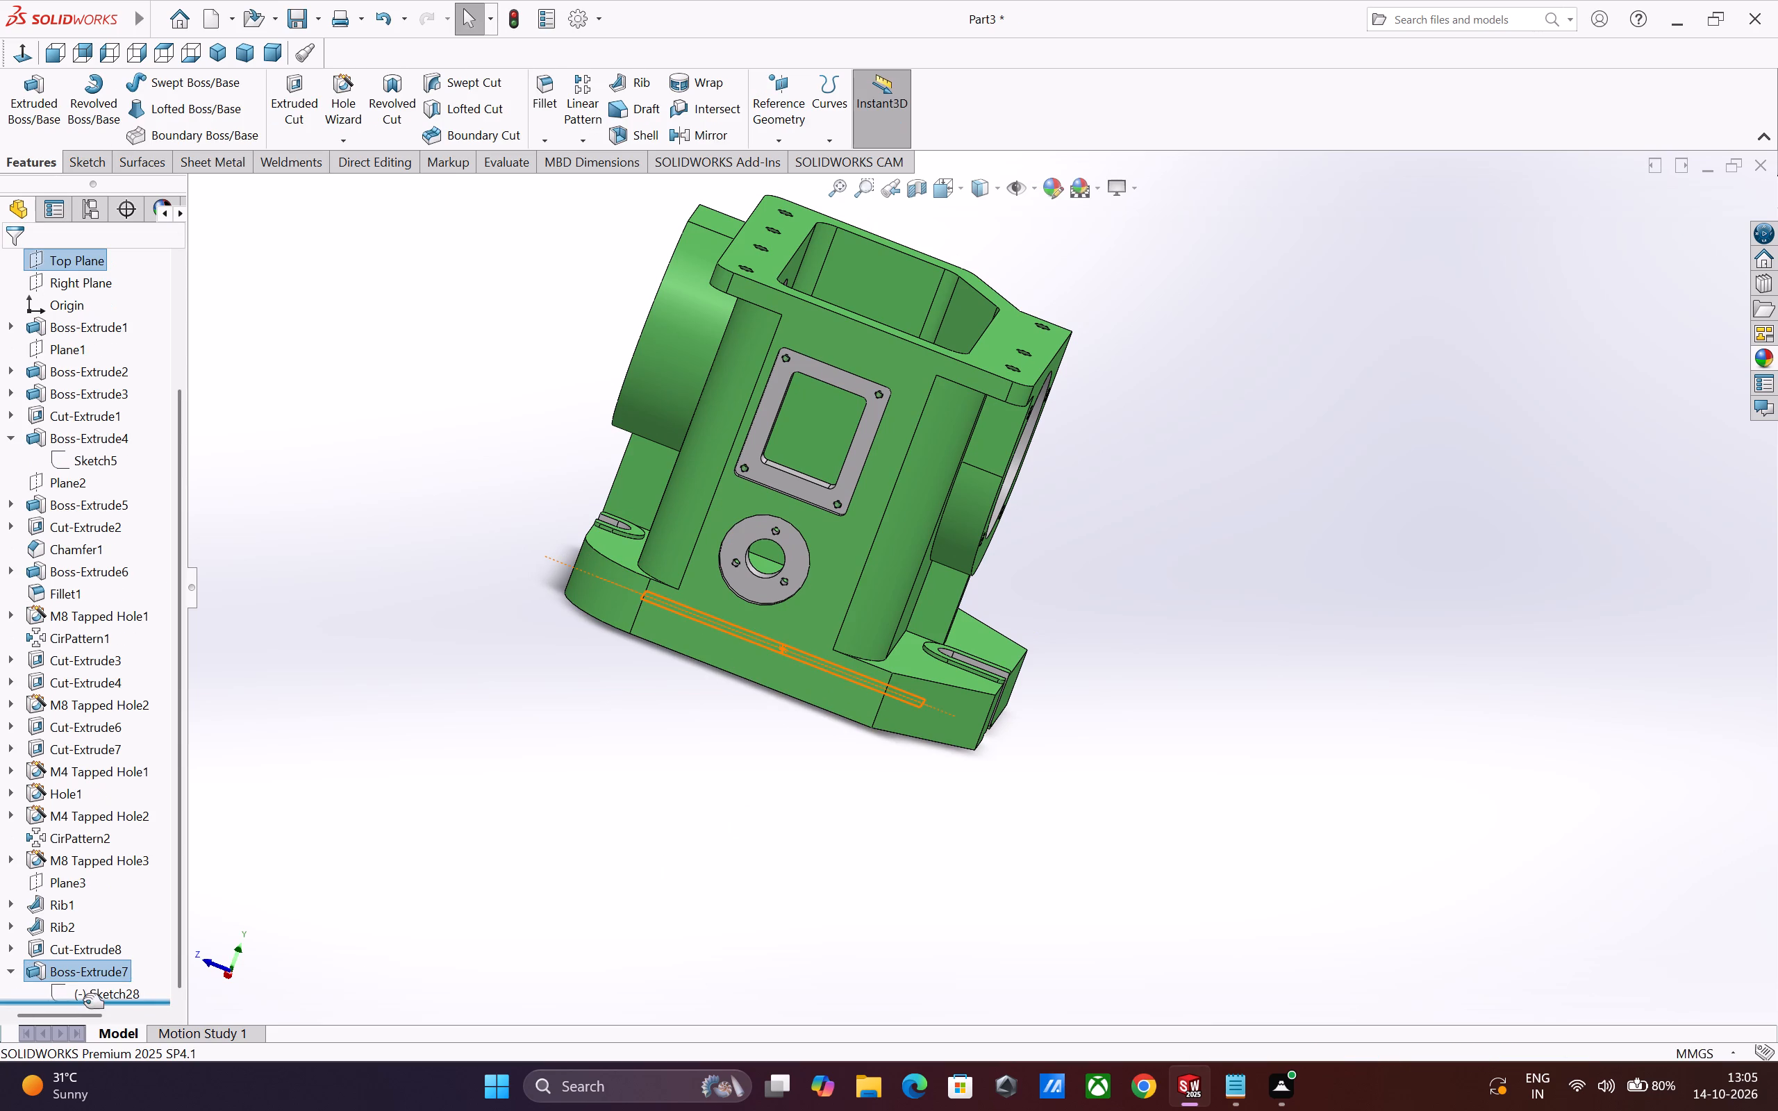
left_click(84, 1001)
left_click(98, 990)
left_click(127, 937)
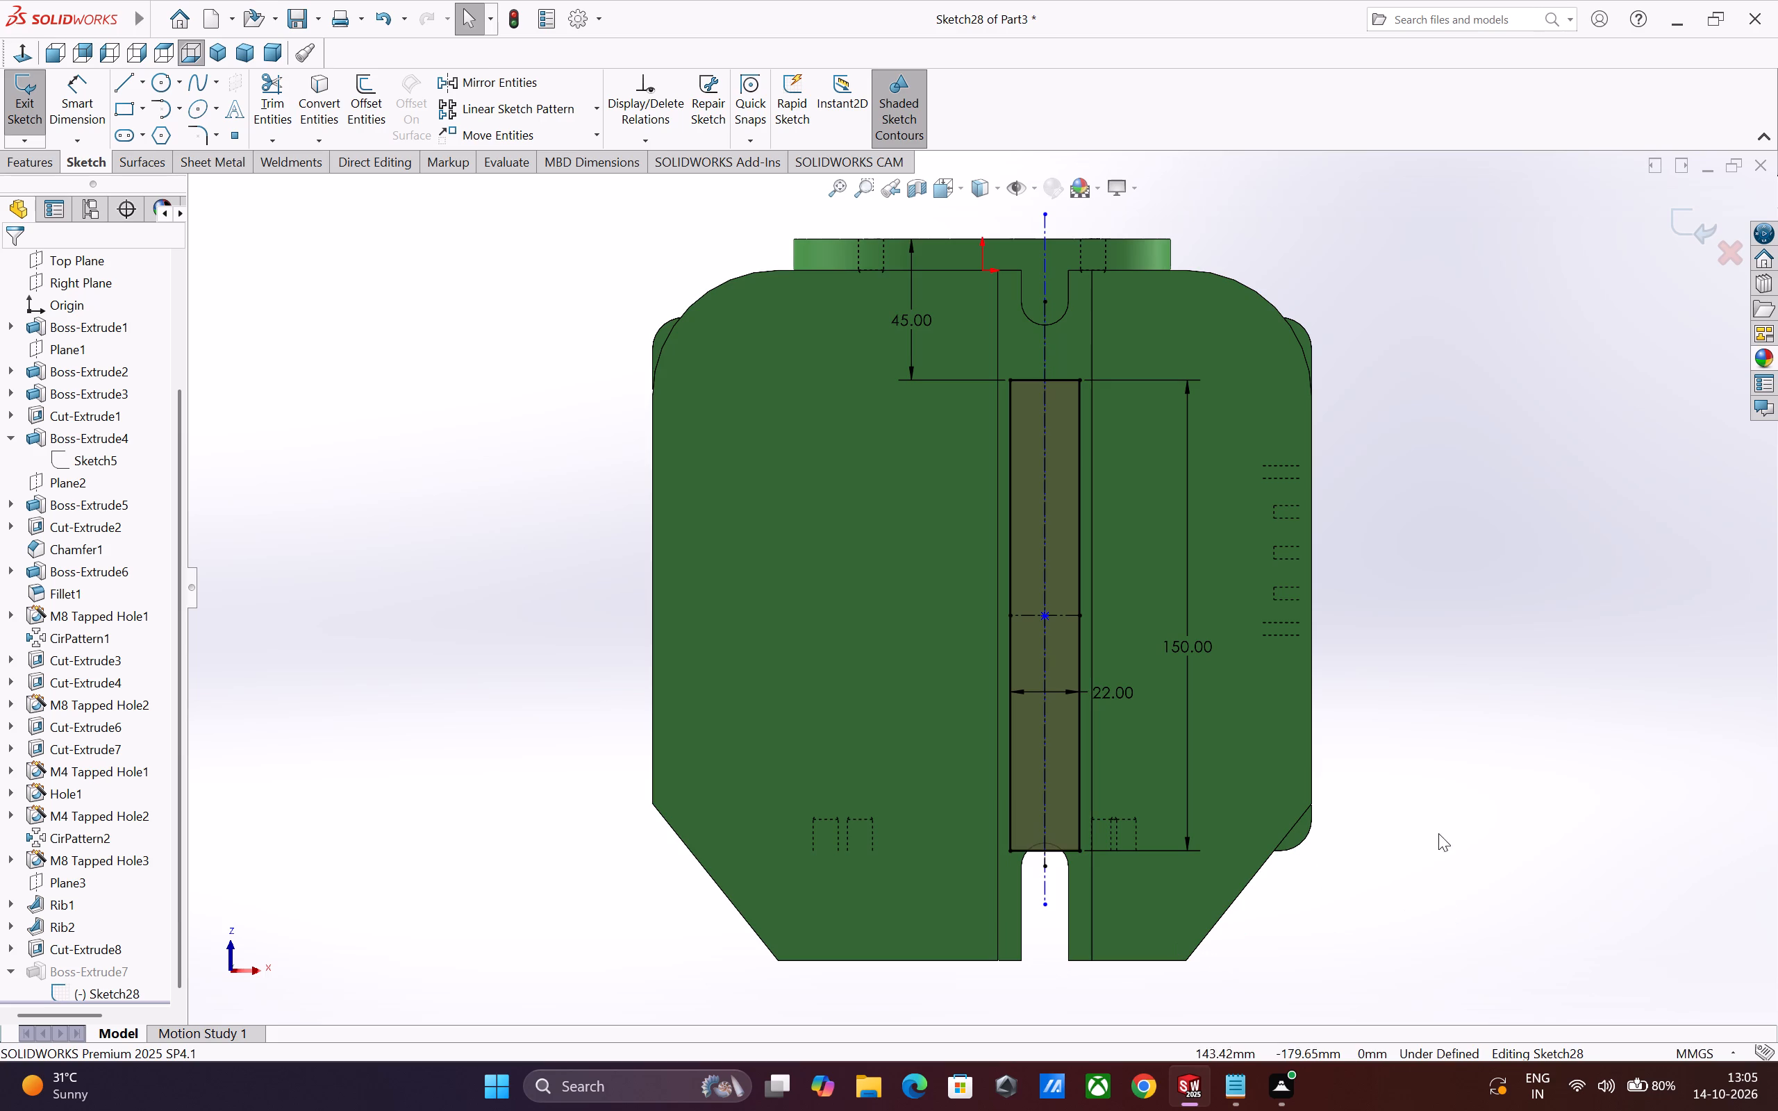
scroll(978, 930, "up", 2)
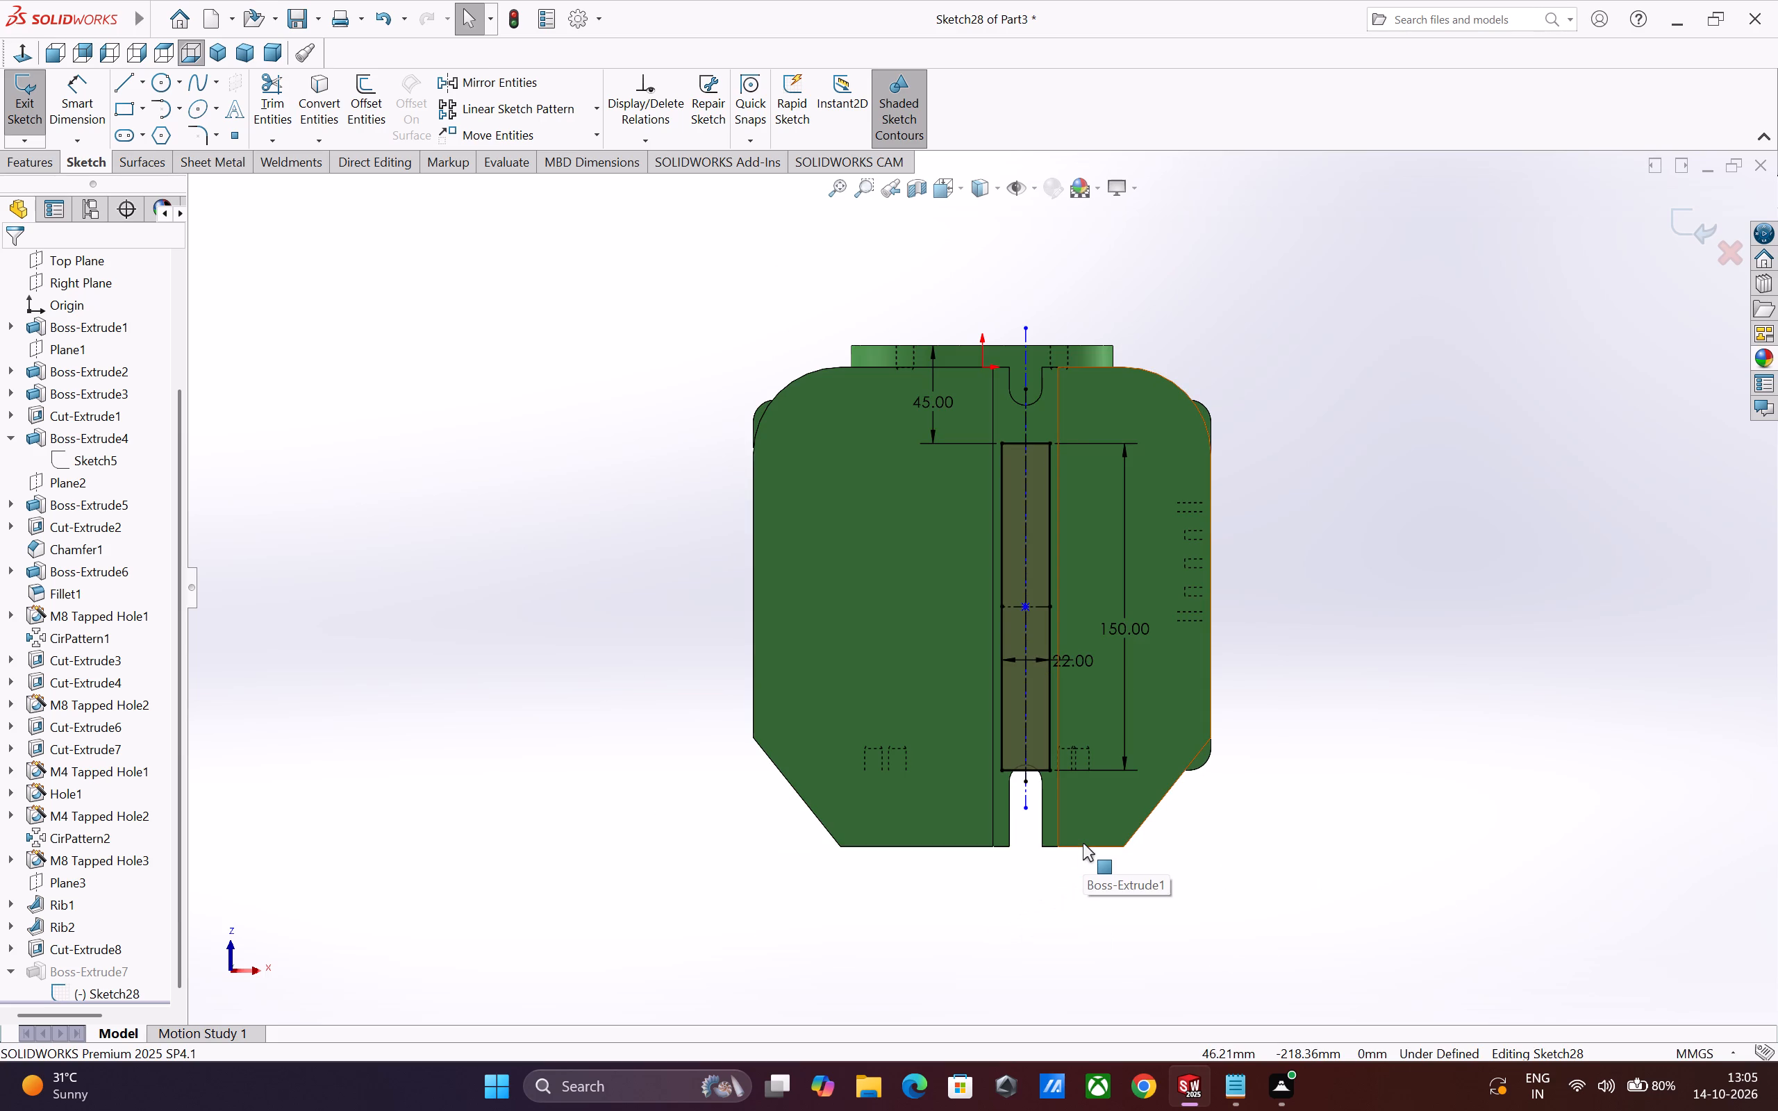
scroll(1359, 850, "up", 1)
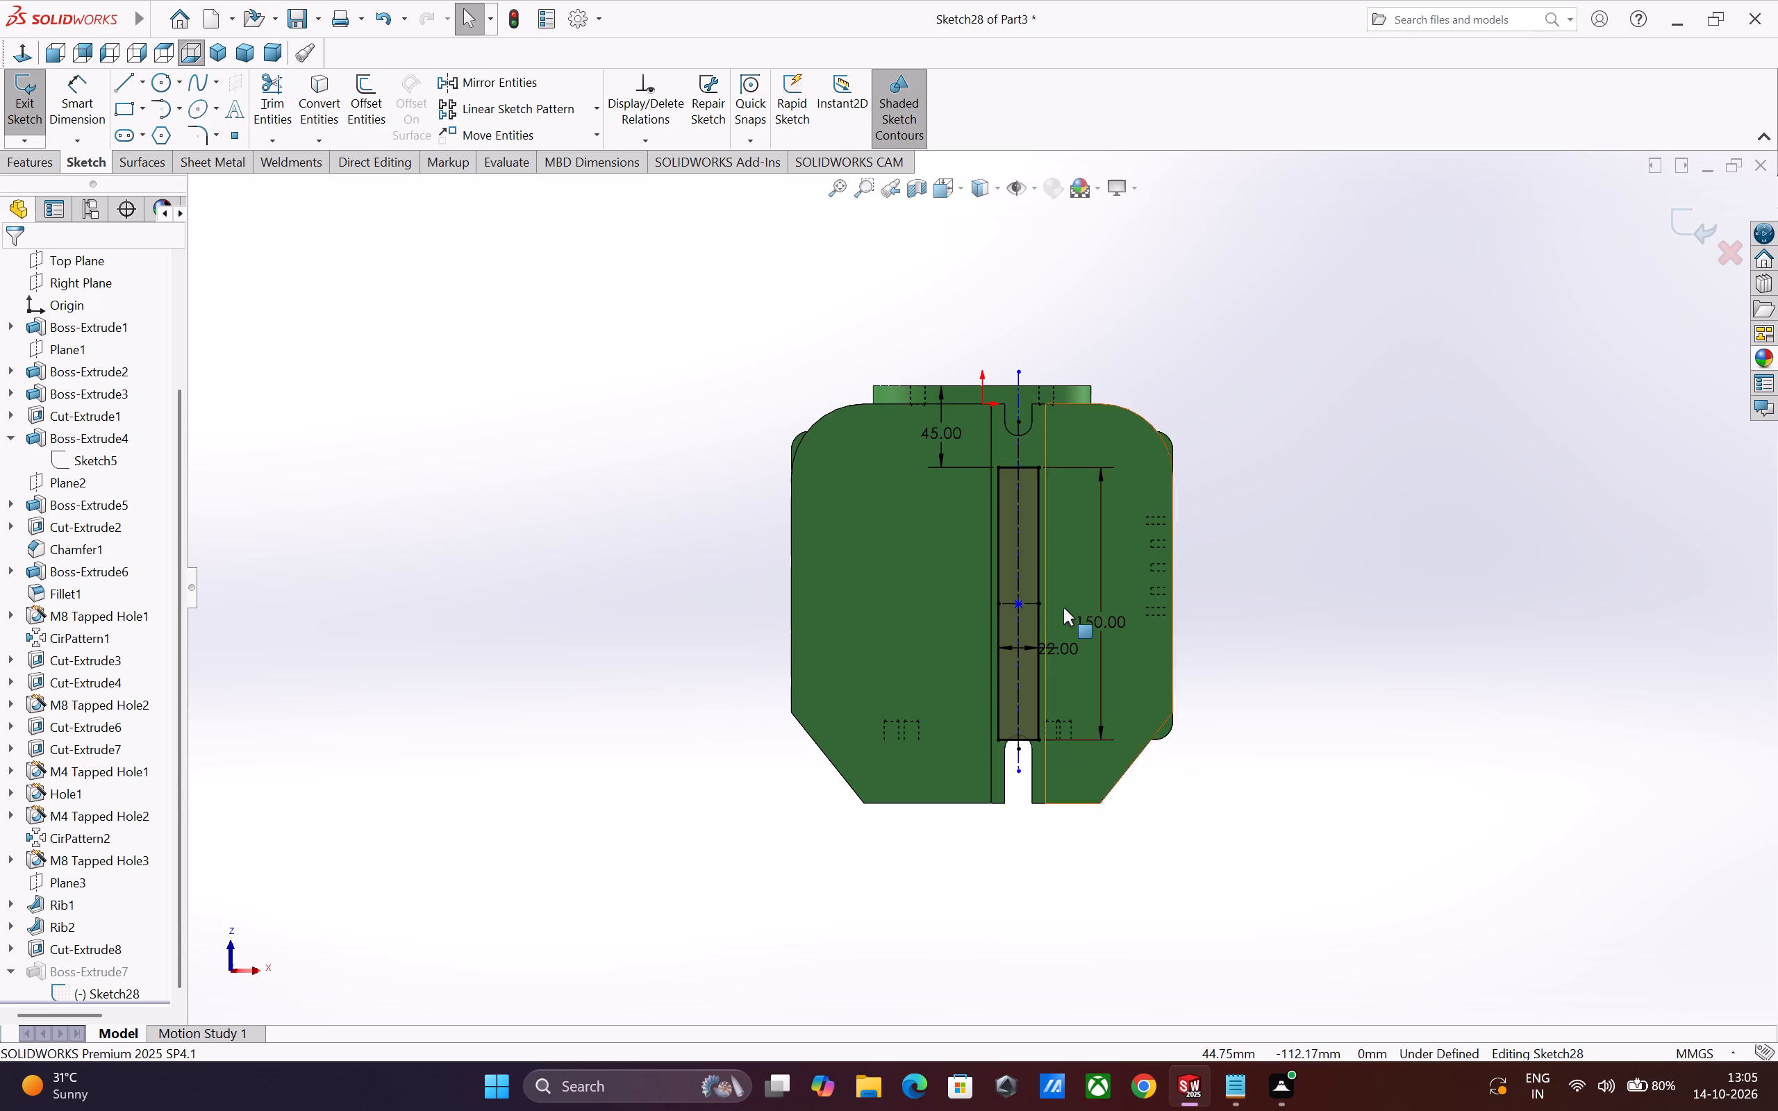
scroll(1063, 608, "down", 2)
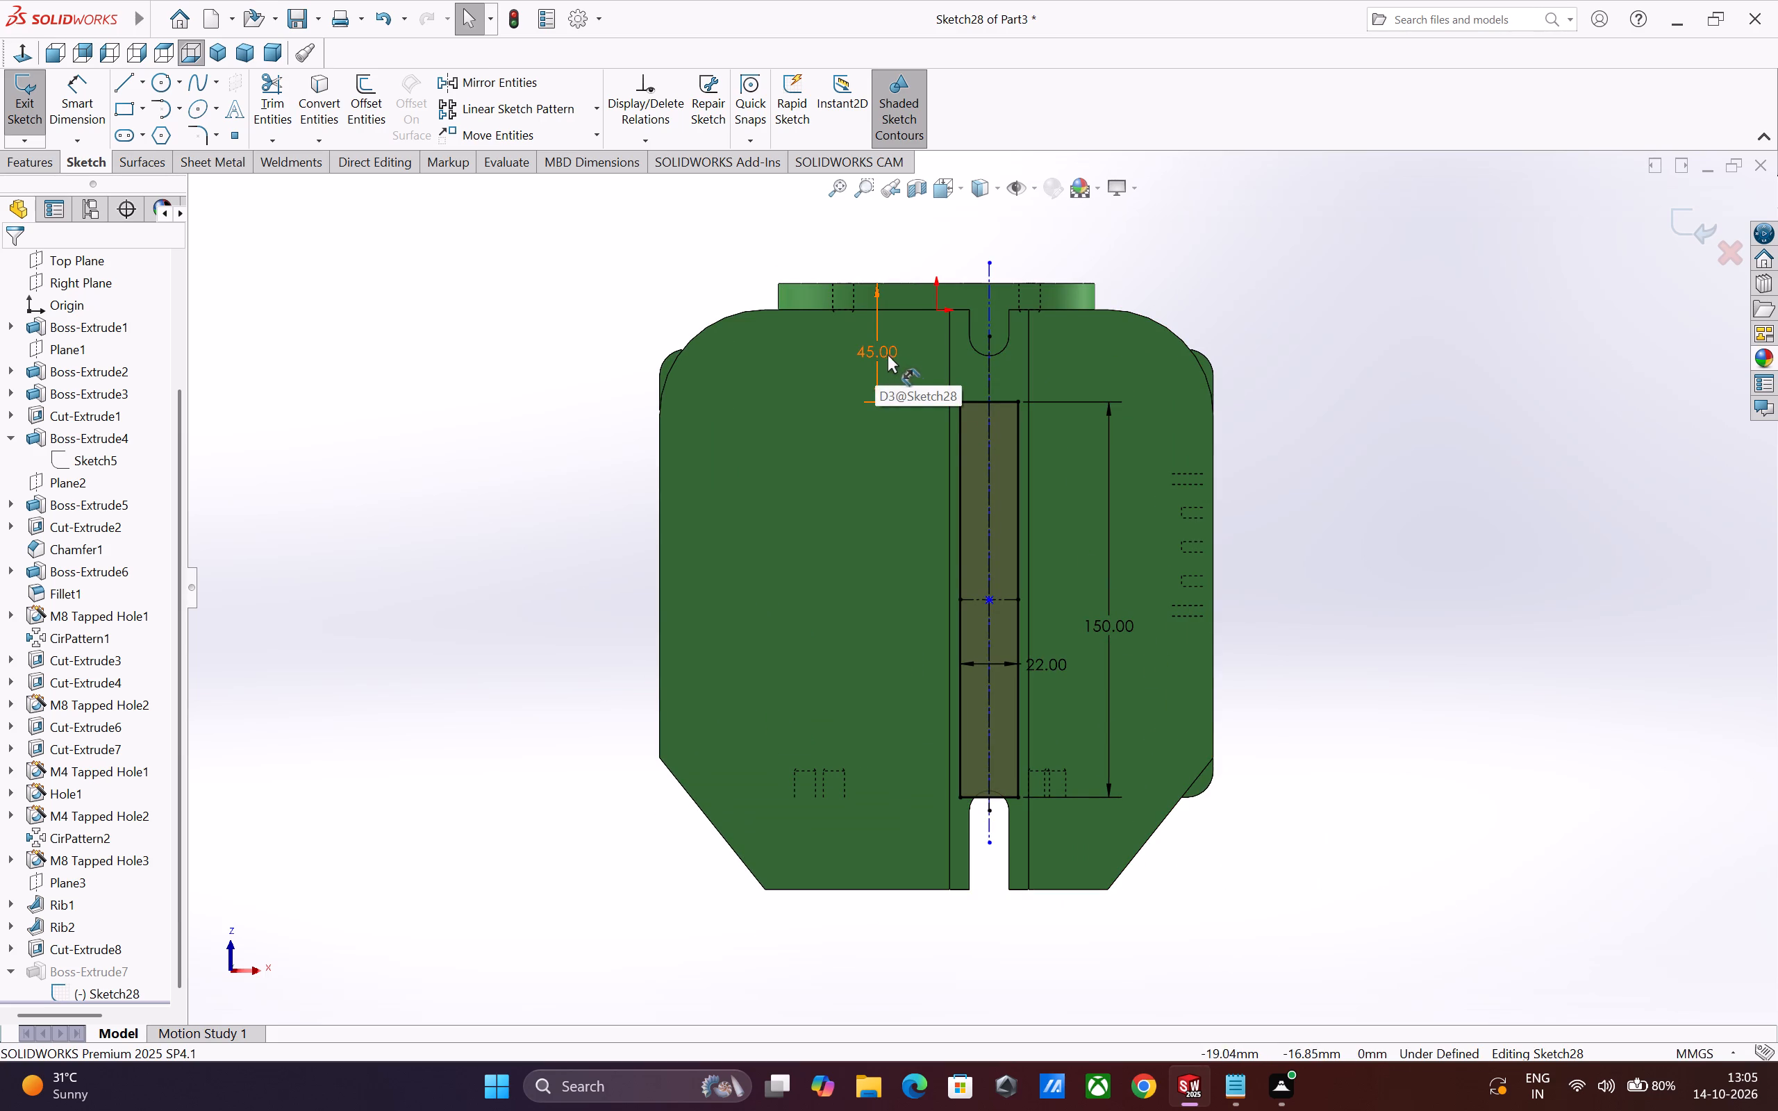
scroll(1114, 668, "up", 2)
scroll(936, 526, "down", 1)
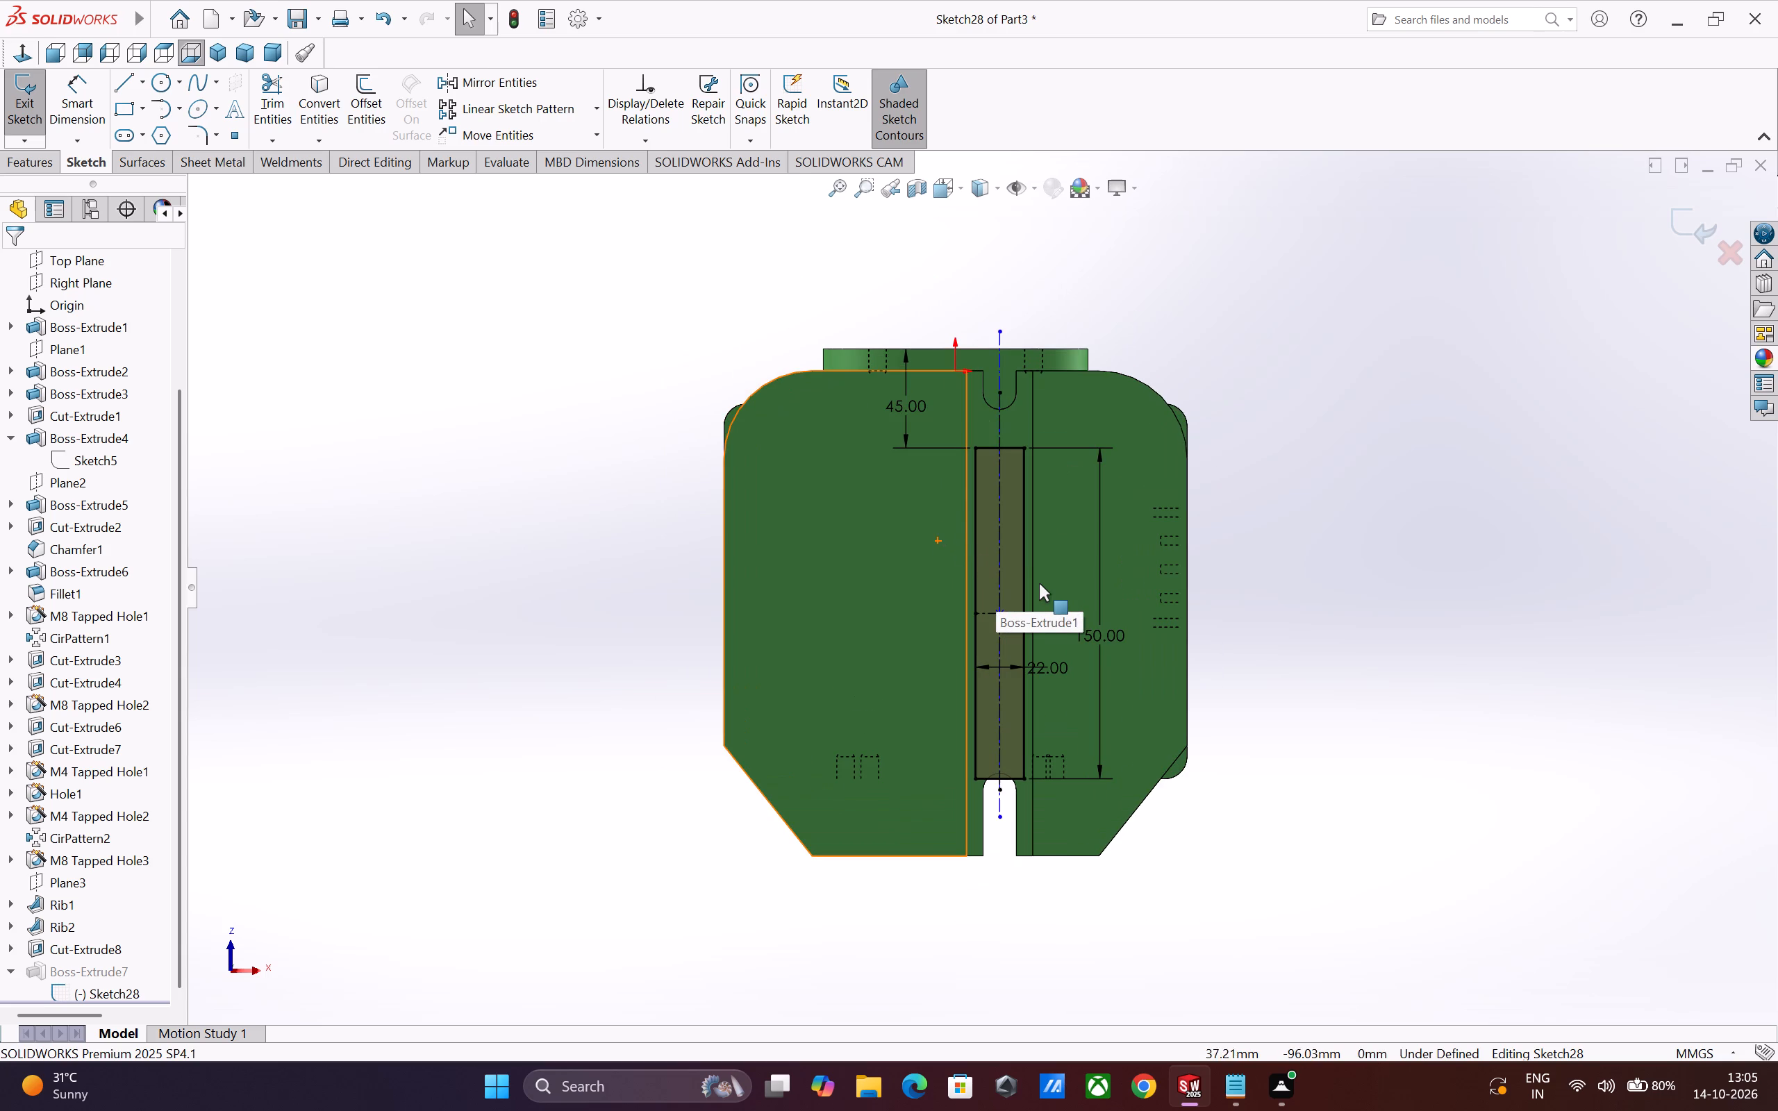
scroll(1047, 599, "up", 1)
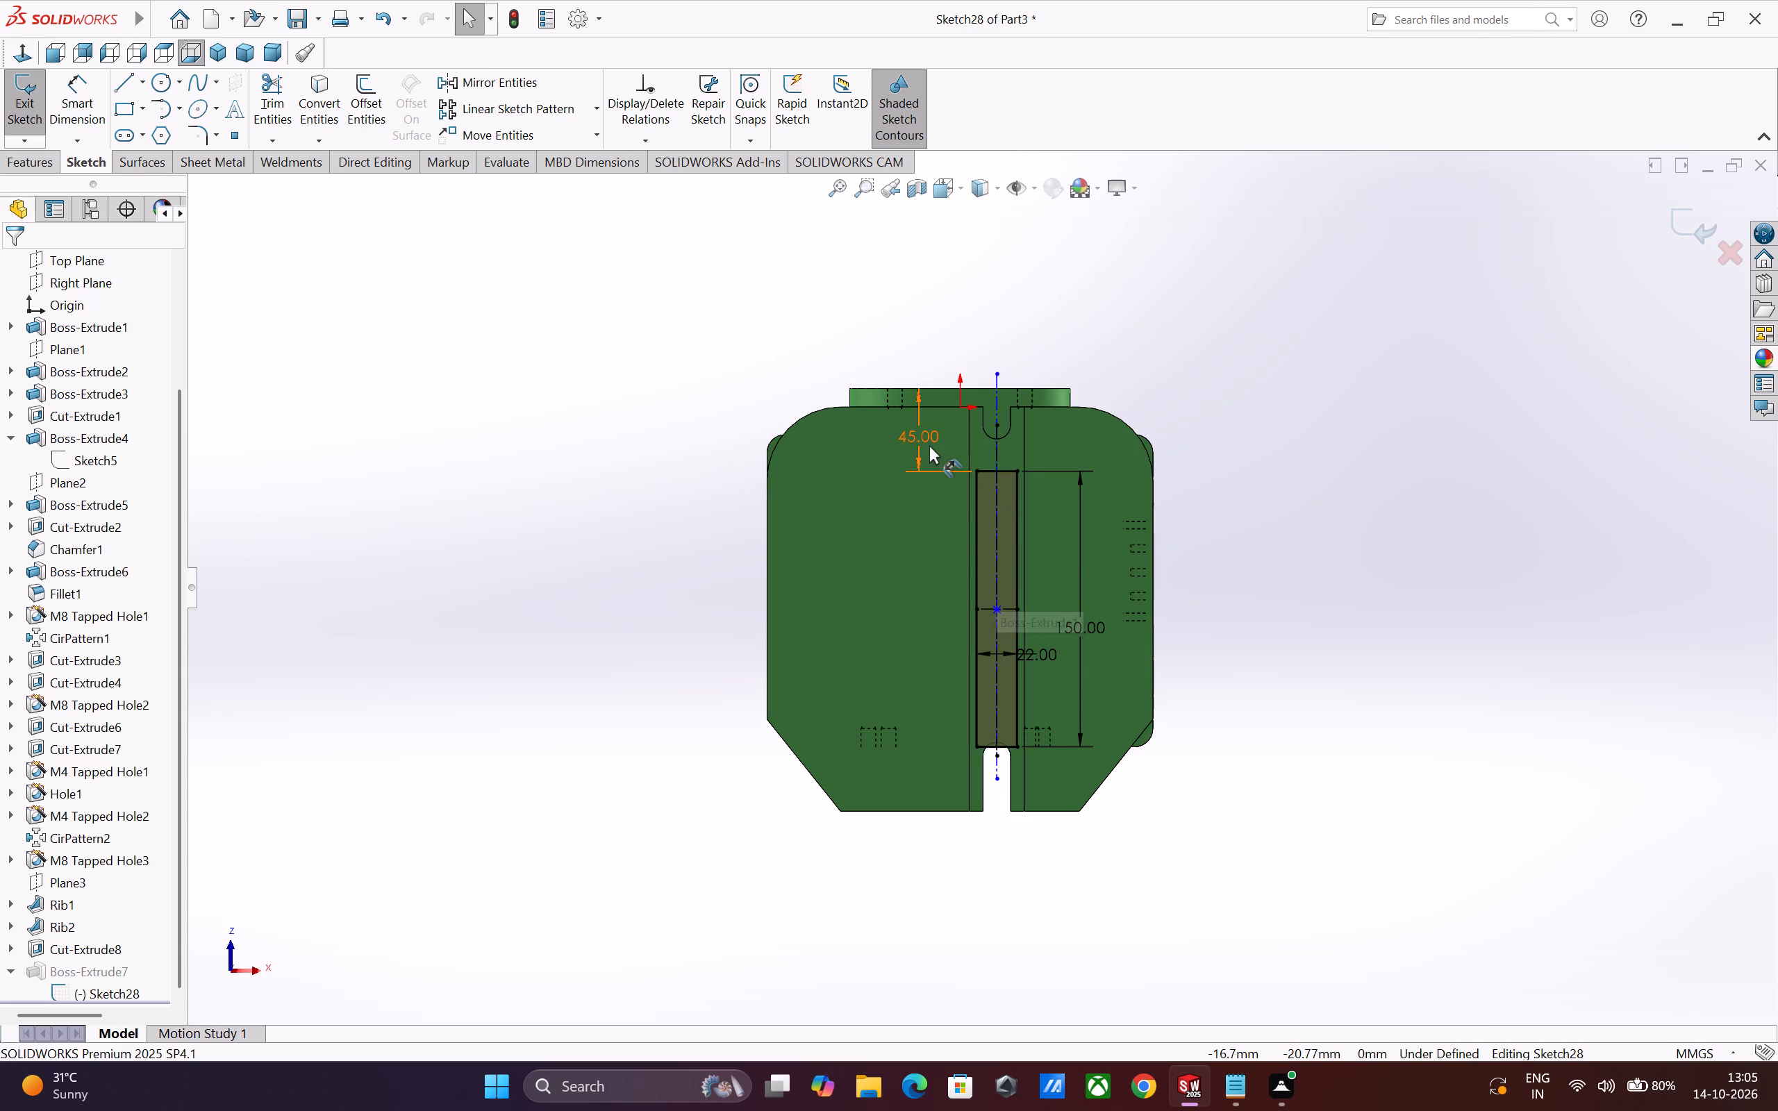
double_click(928, 445)
type("35")
key("Return")
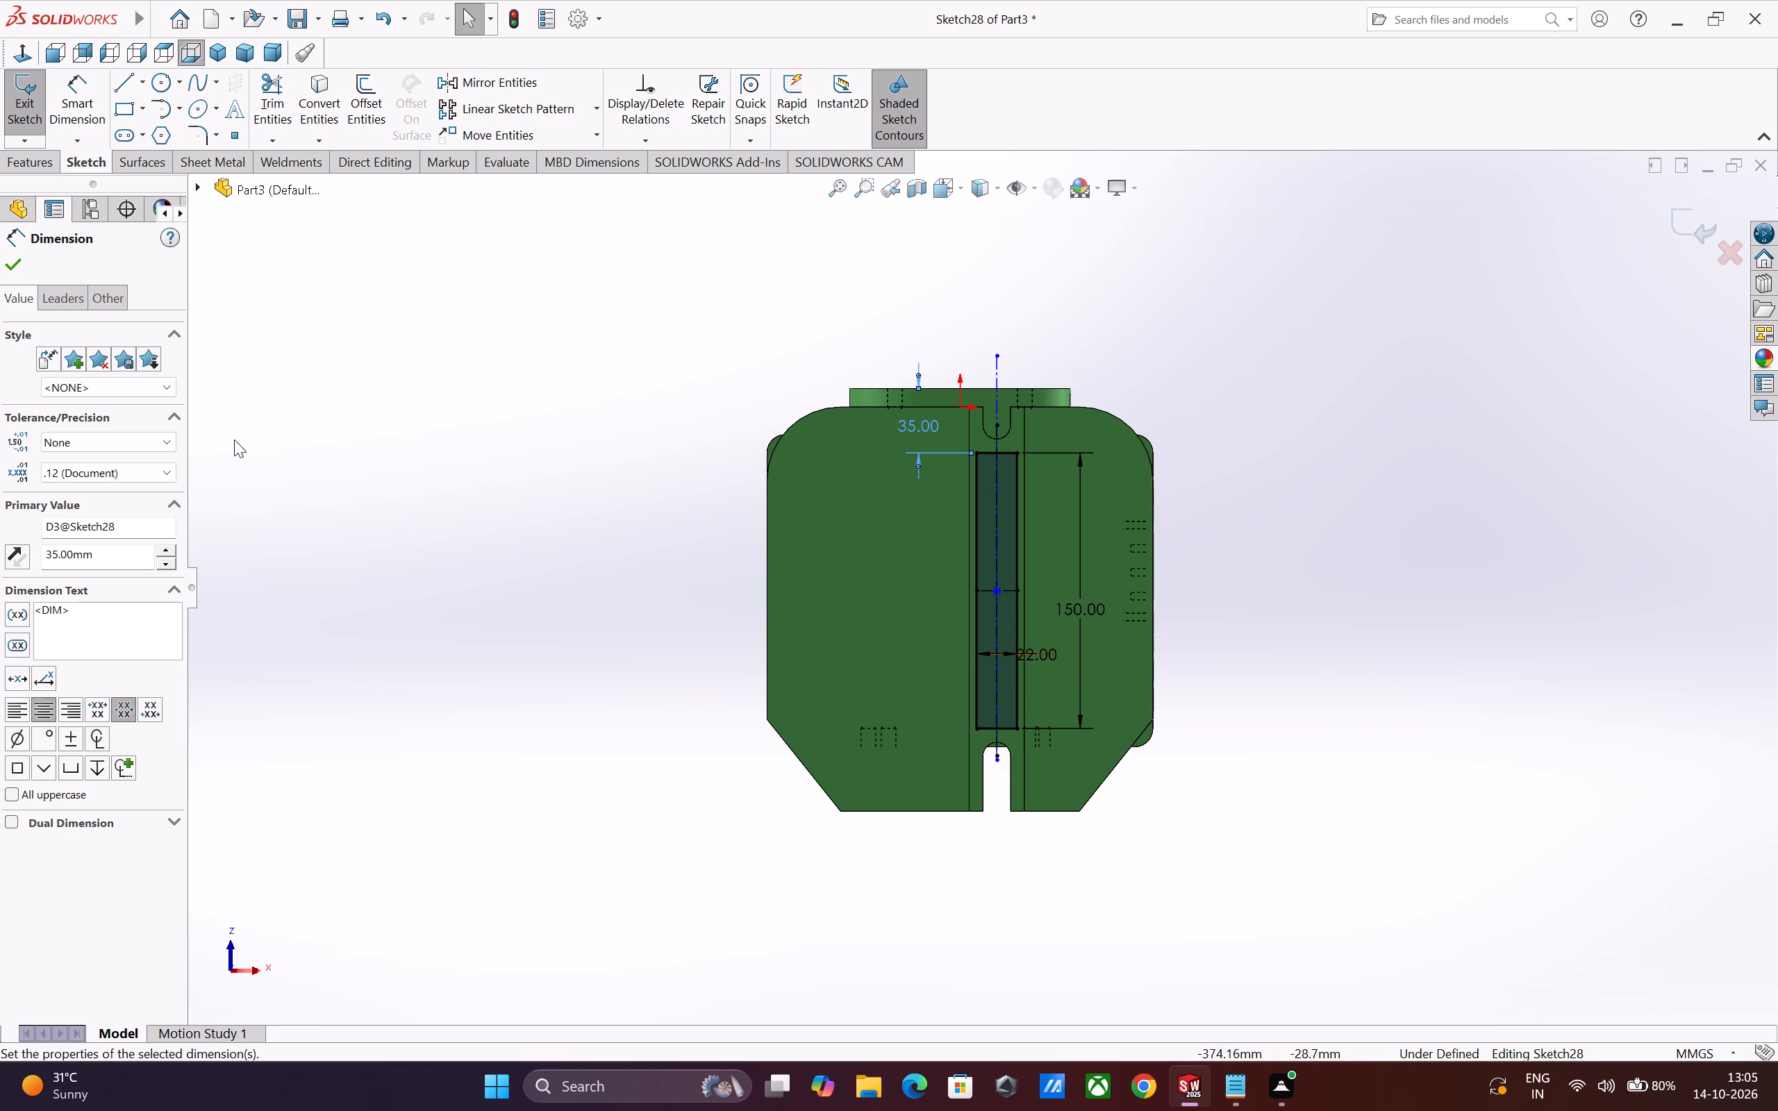
left_click(15, 271)
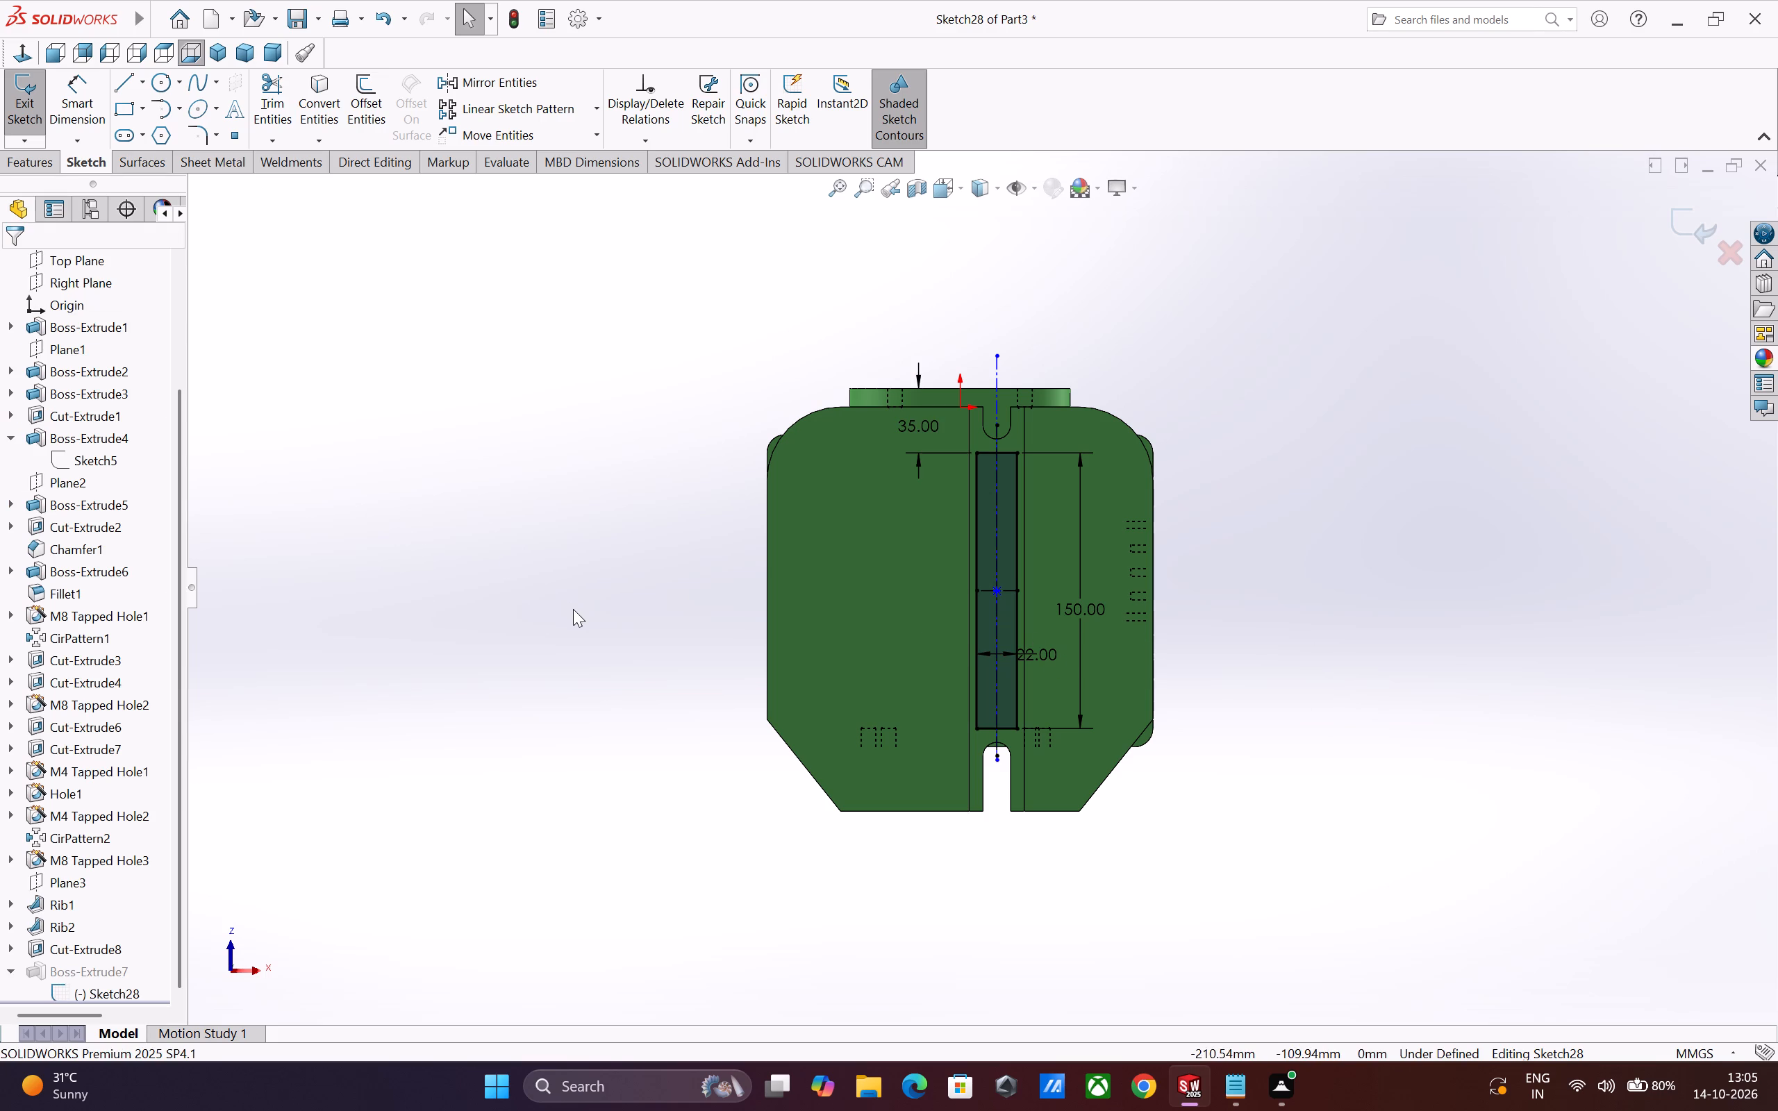
left_click_drag(1709, 230, 1702, 231)
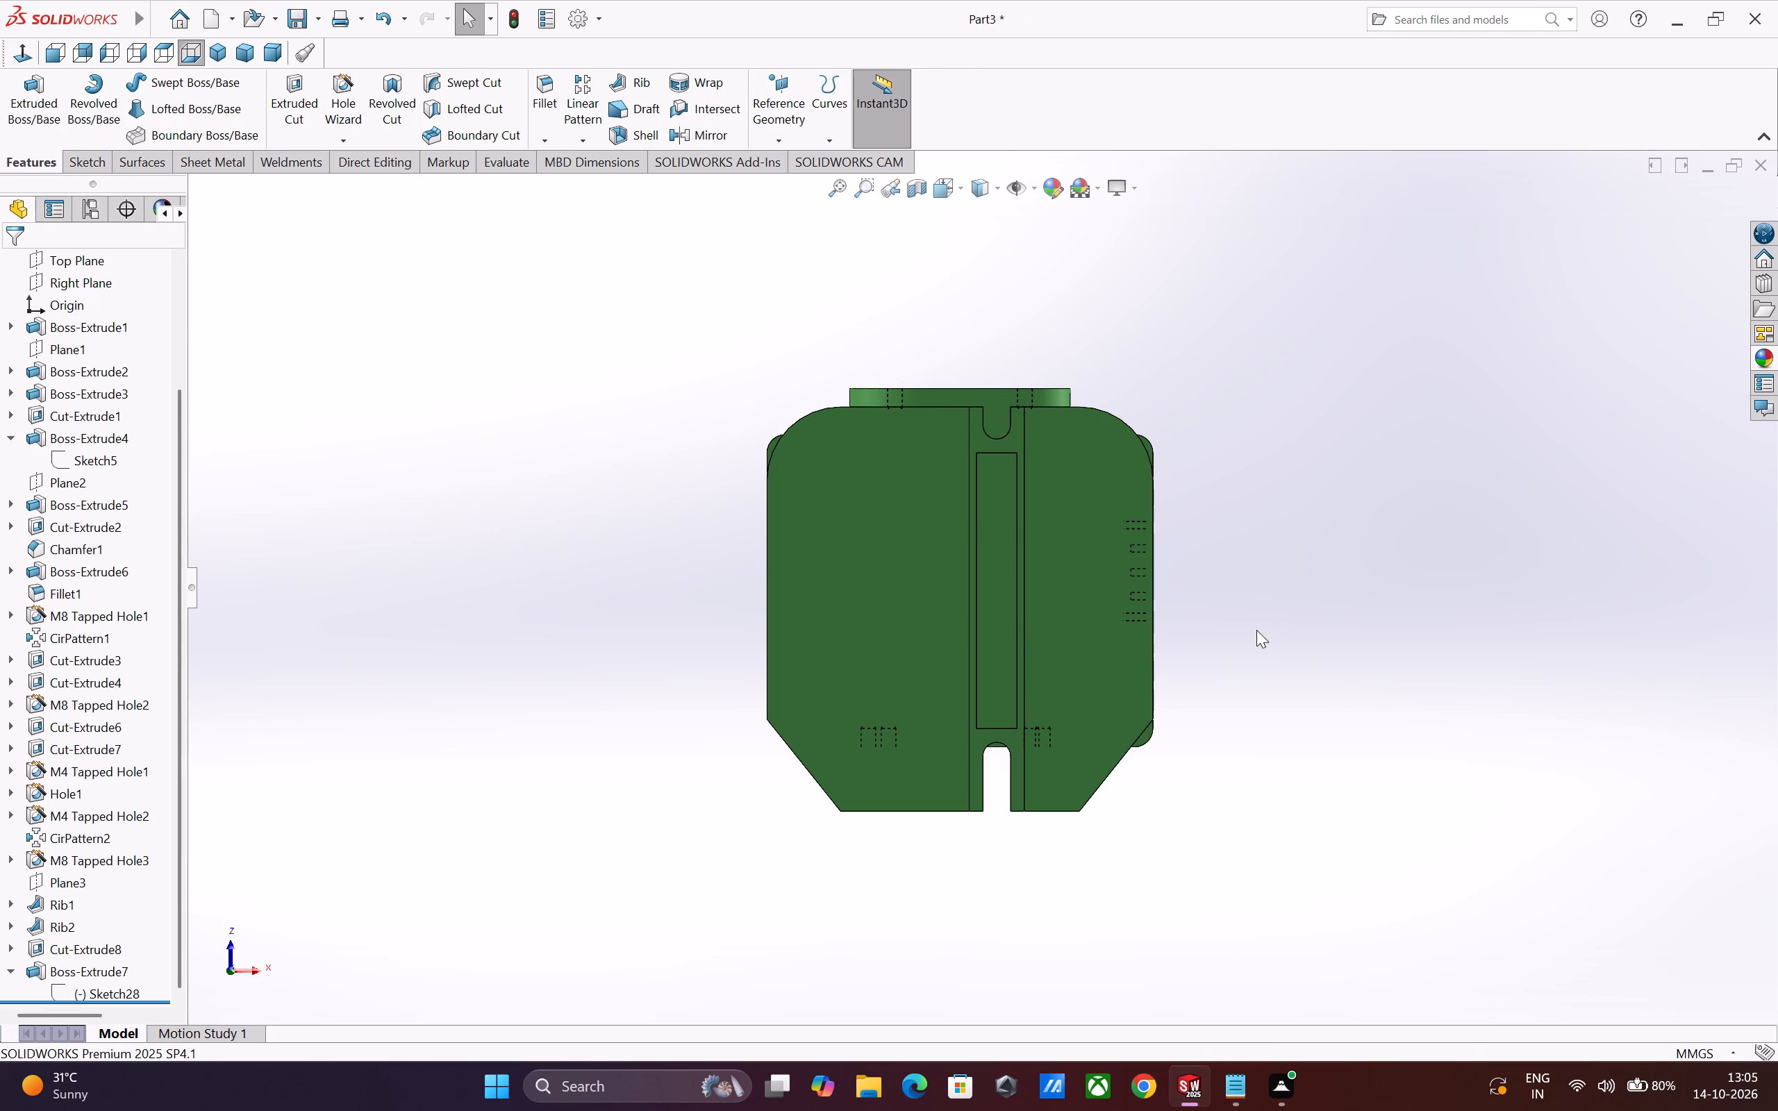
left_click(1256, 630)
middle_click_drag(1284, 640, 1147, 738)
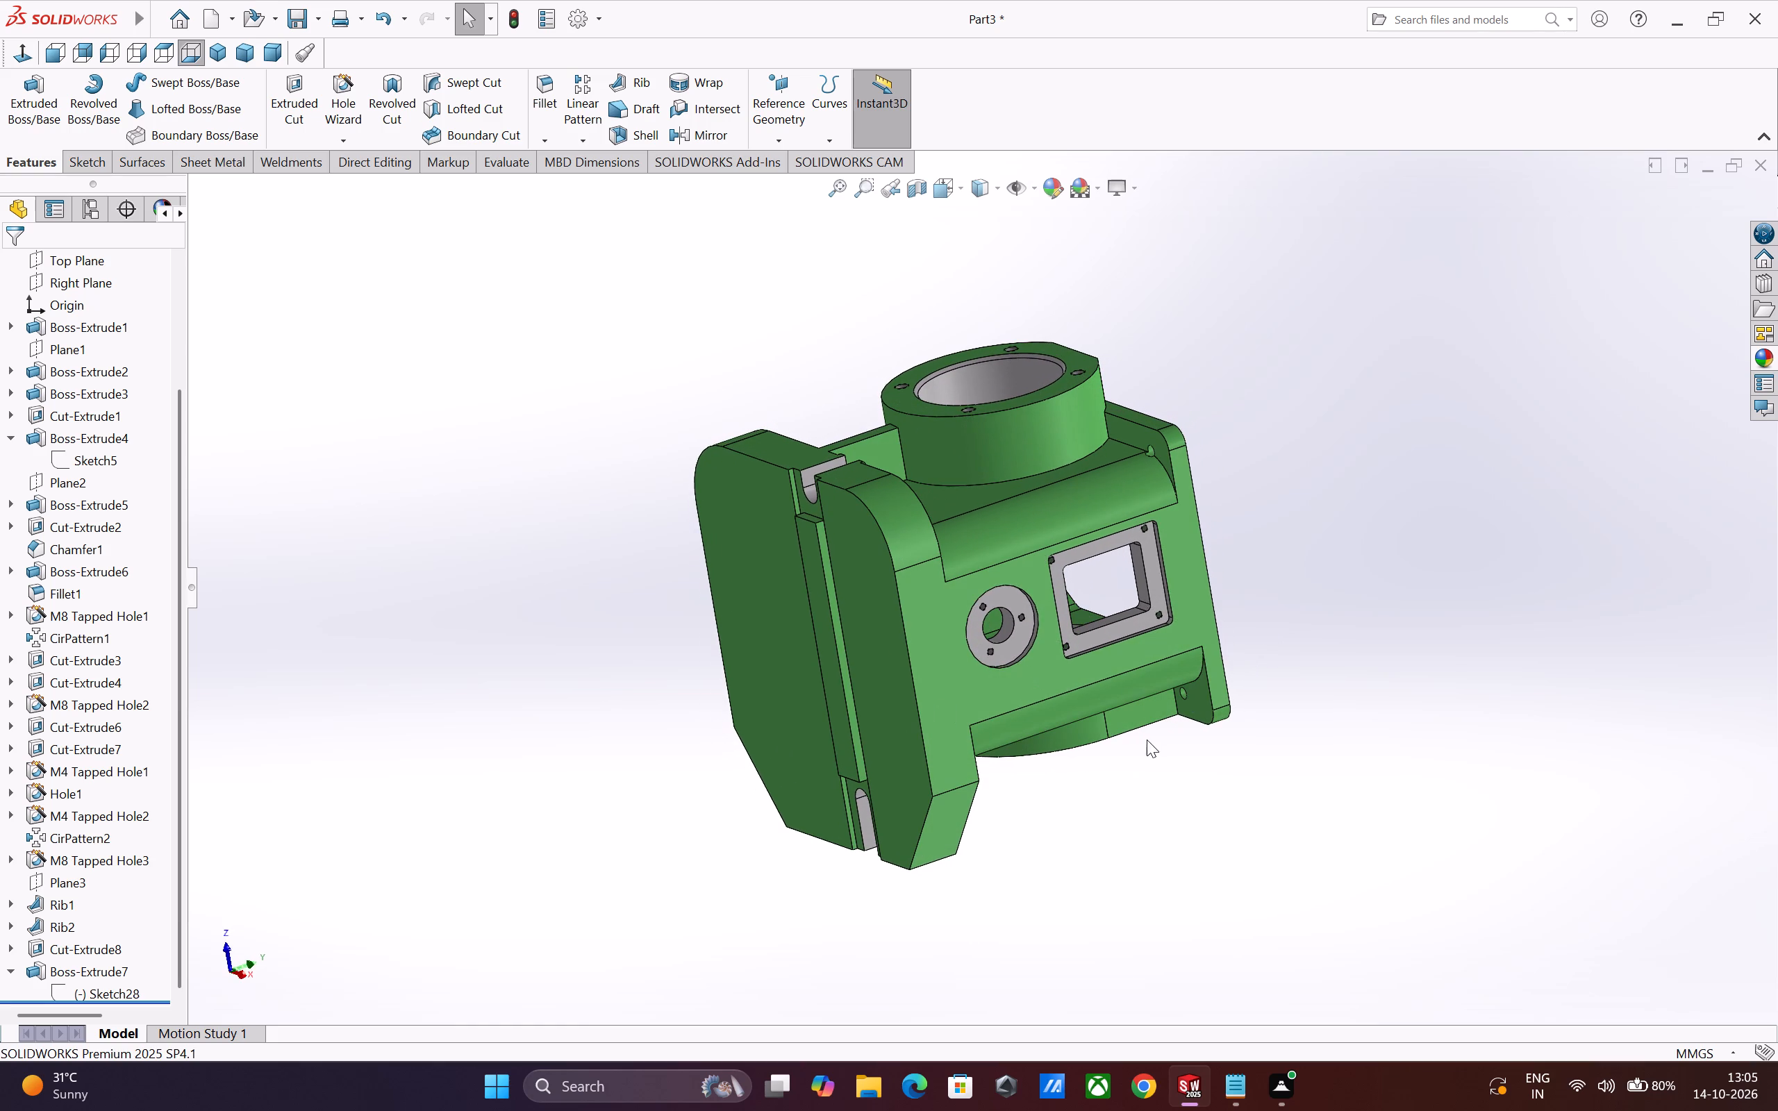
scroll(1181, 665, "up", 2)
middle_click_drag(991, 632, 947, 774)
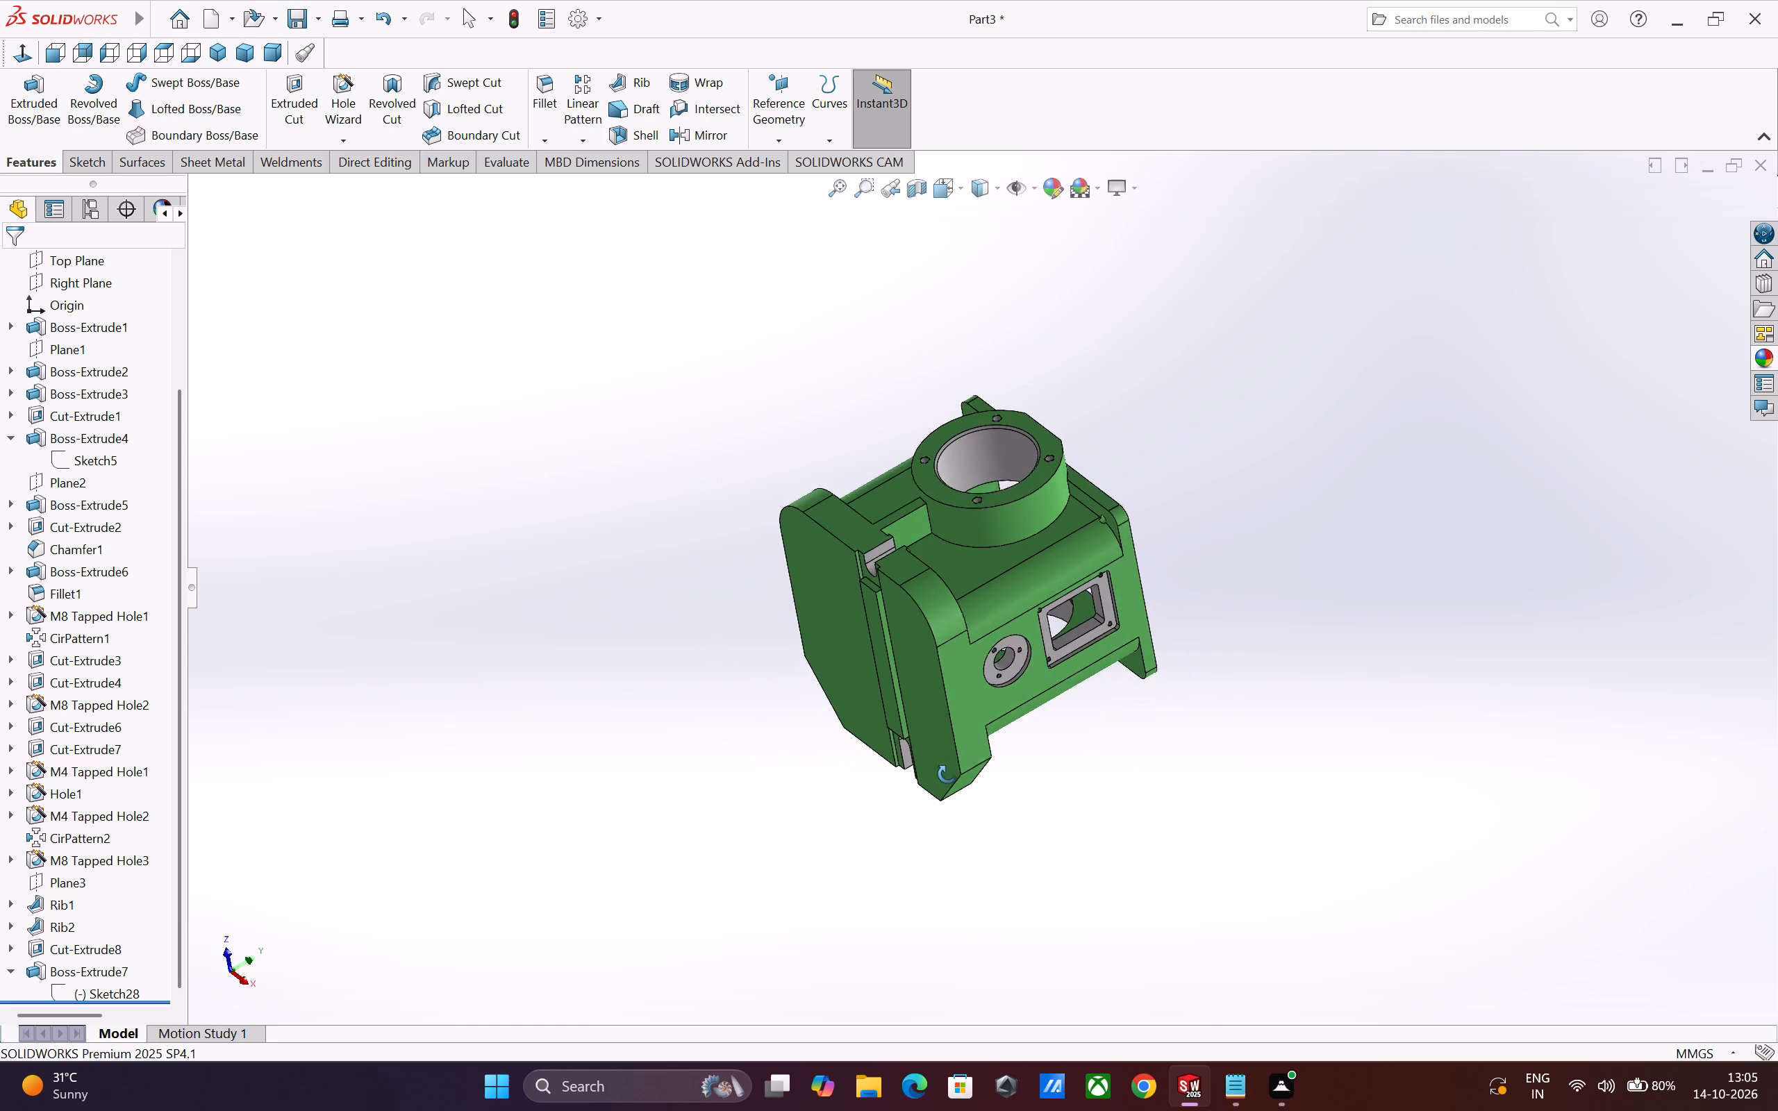
Start a sketch on the housing's flat side face without openings and draw a circle about 32 mm in diameter near the base.
middle_click_drag(947, 774, 856, 787)
middle_click_drag(1206, 793, 1168, 785)
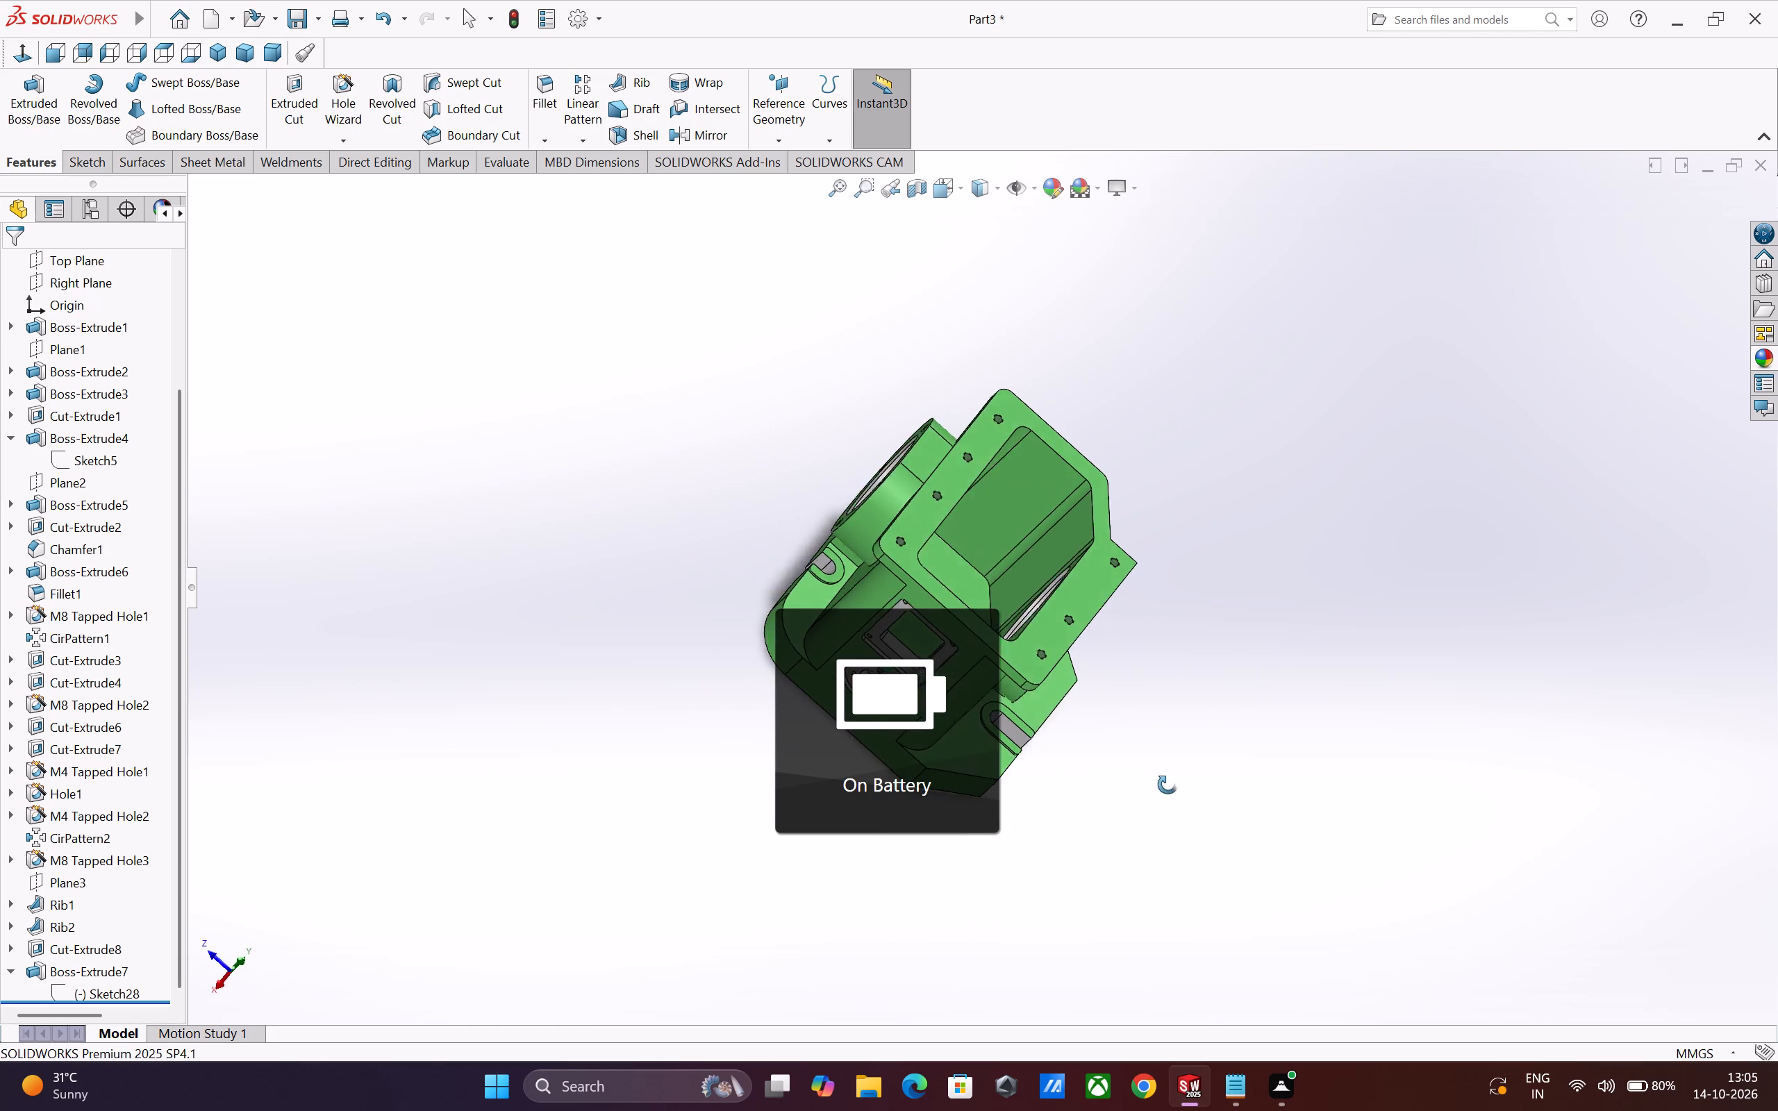
middle_click_drag(1168, 785, 1068, 636)
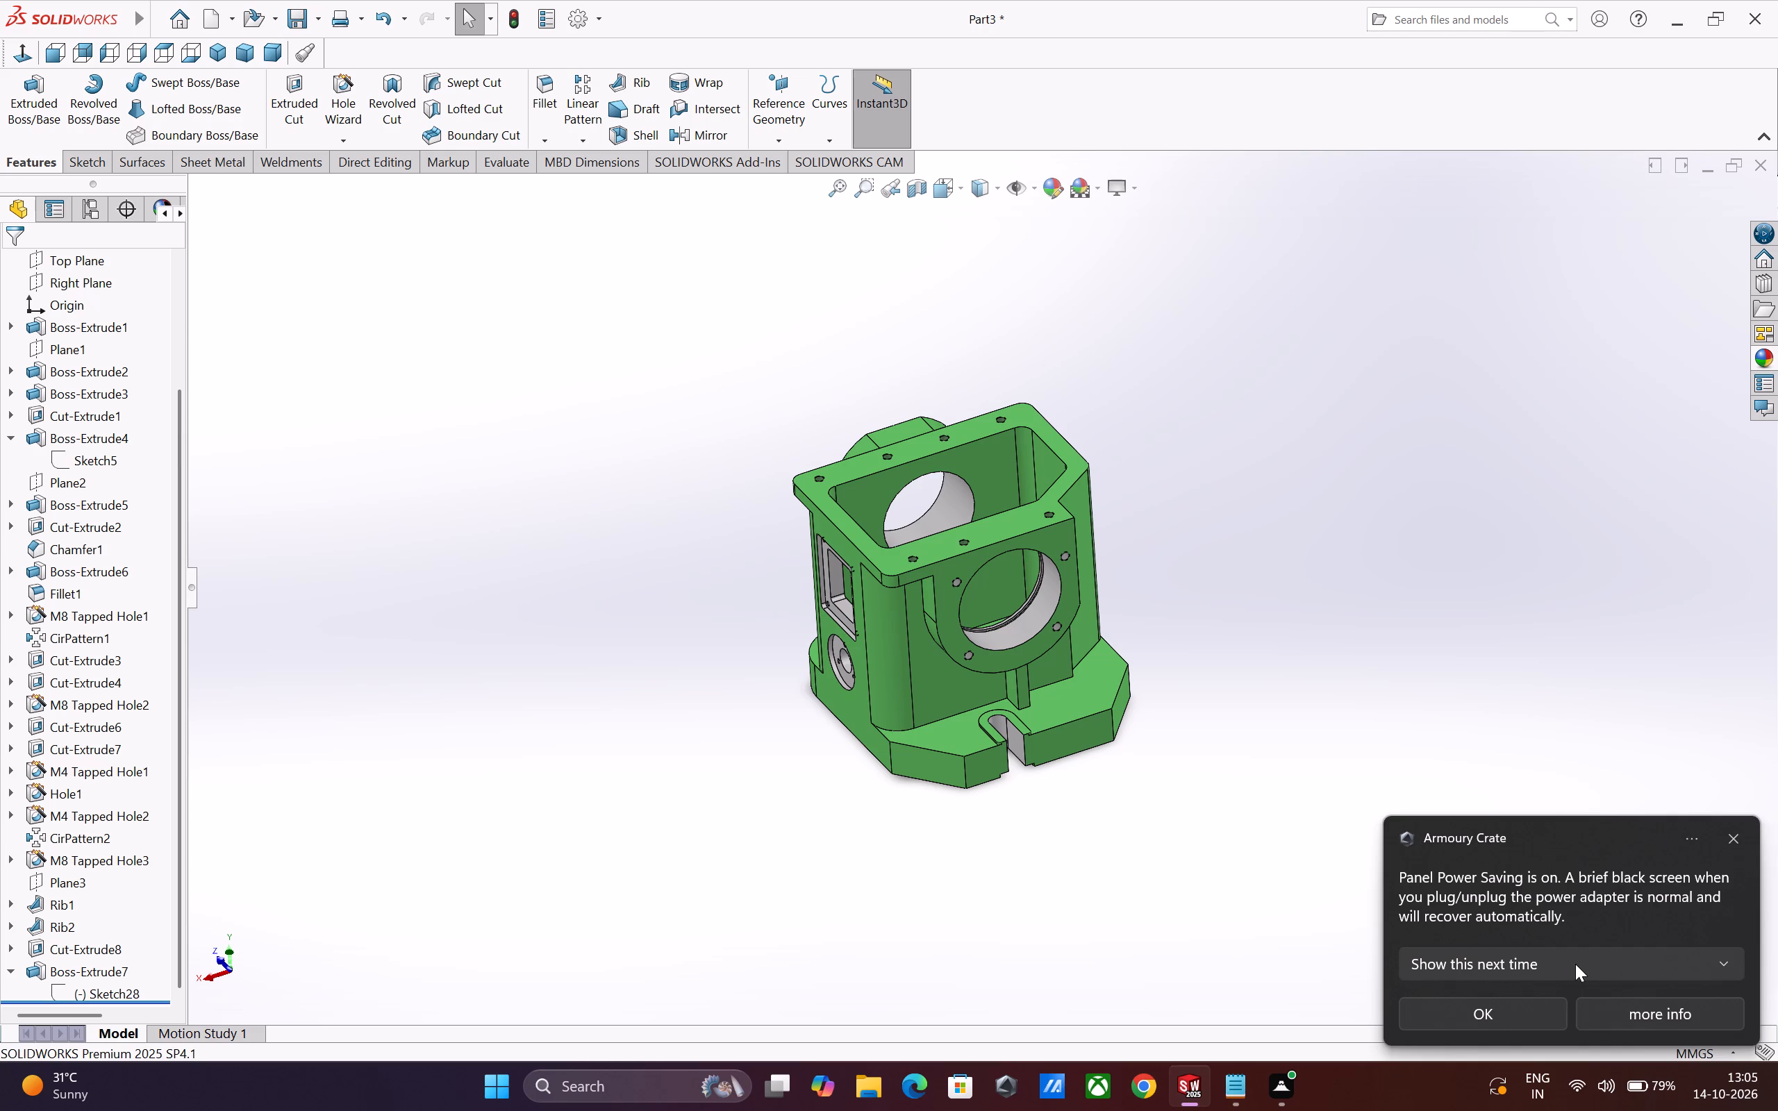
scroll(1223, 788, "up", 2)
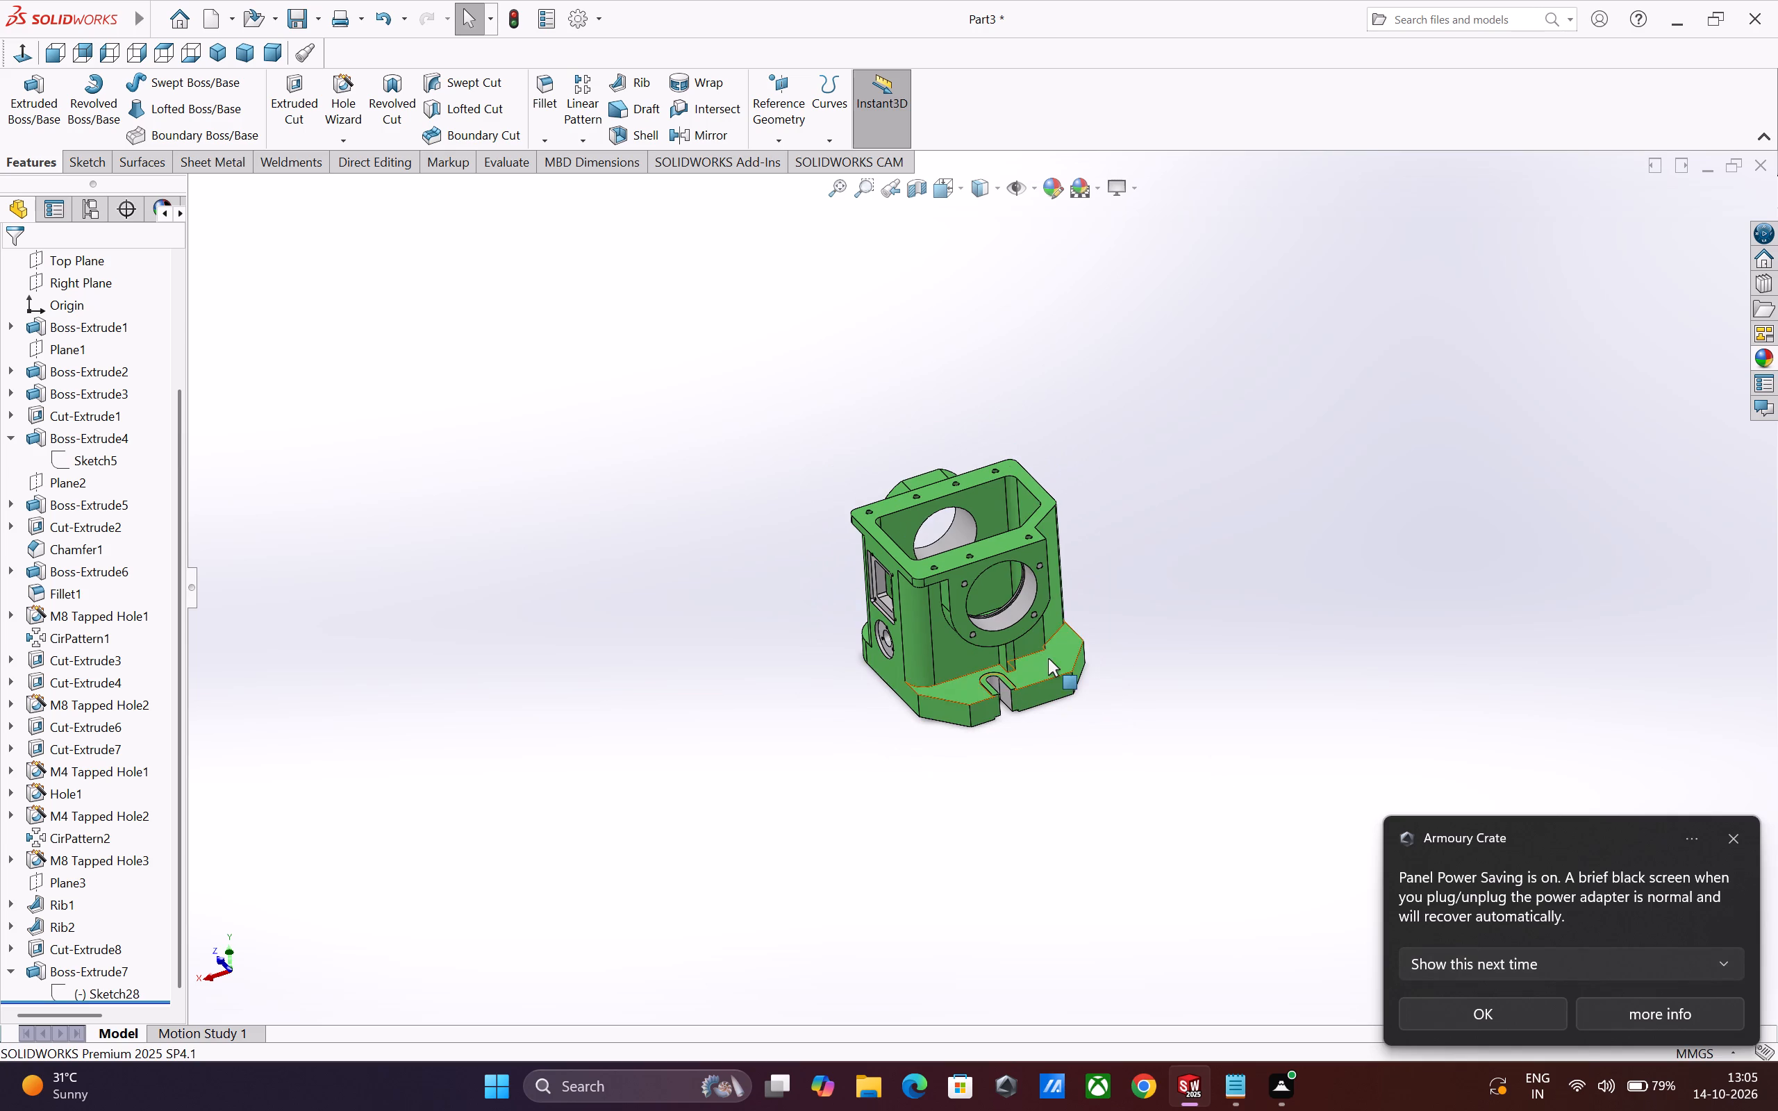
scroll(1048, 658, "down", 2)
middle_click_drag(993, 605, 1090, 605)
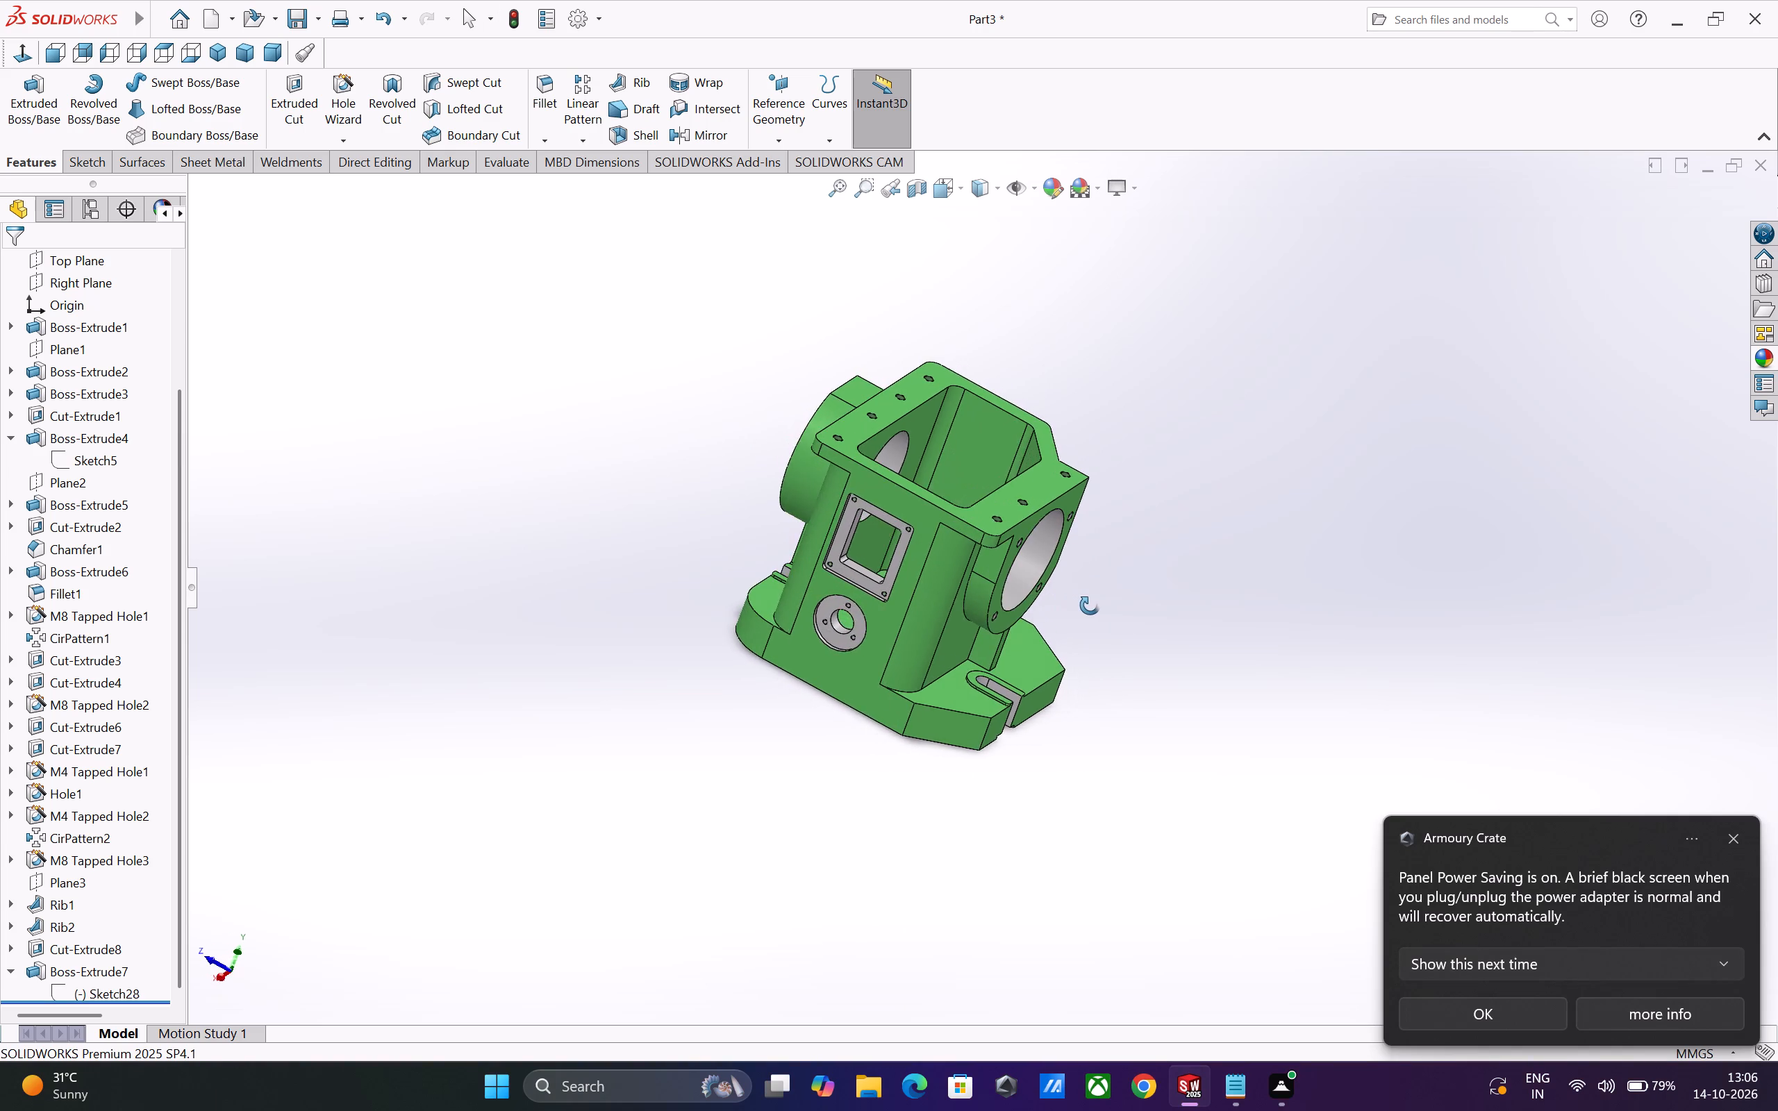
middle_click_drag(1090, 605, 765, 693)
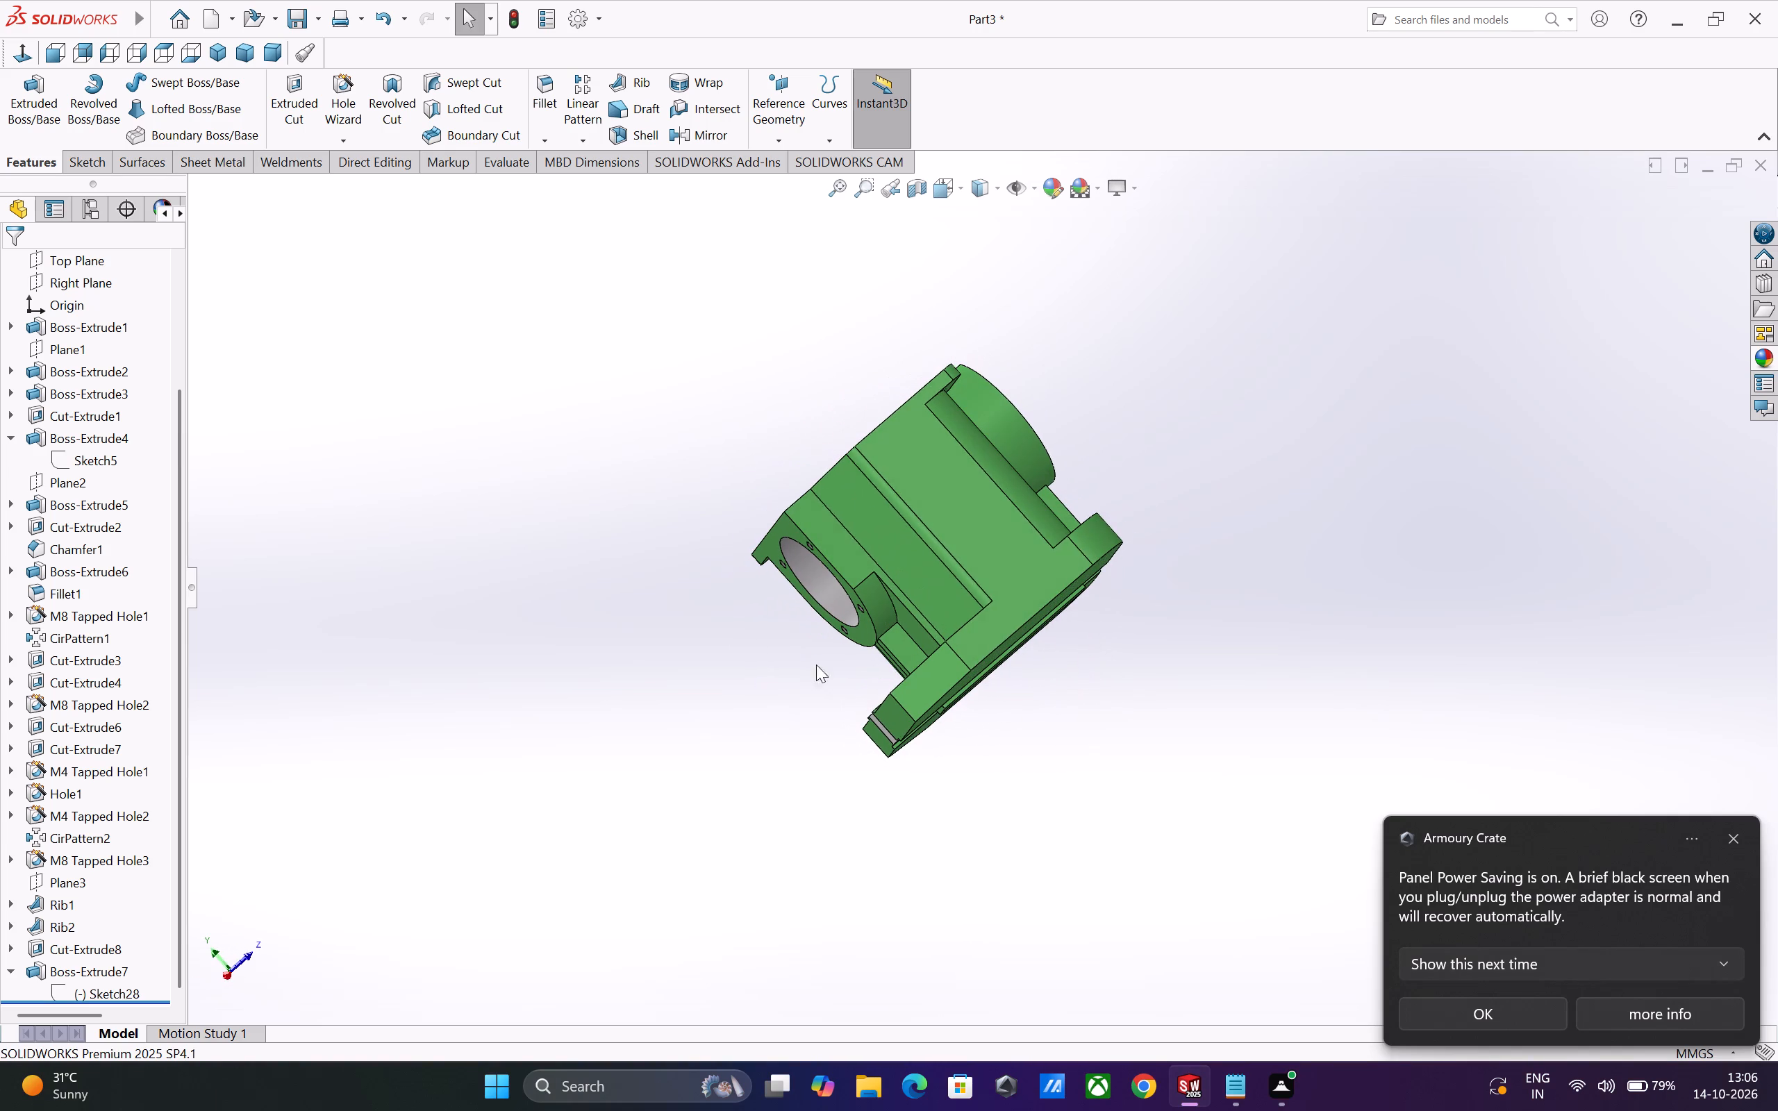
left_click(993, 557)
left_click(1067, 508)
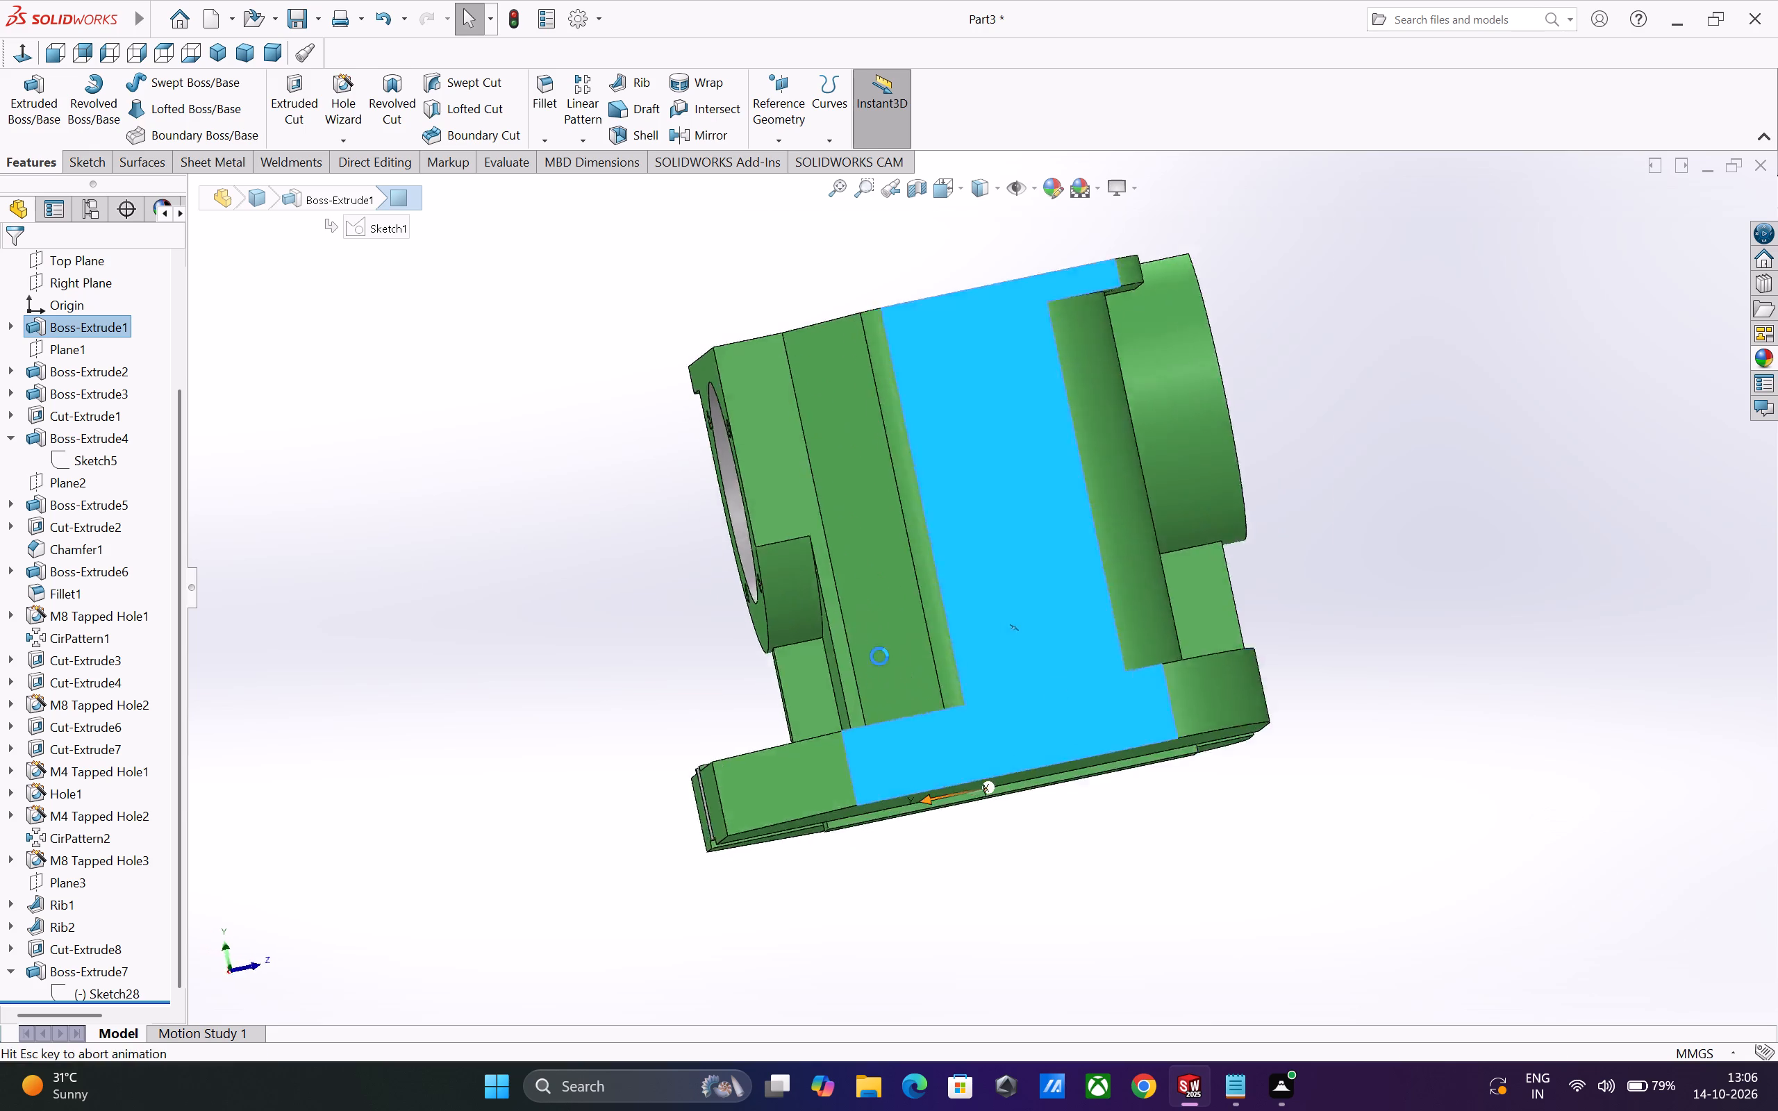
left_click(158, 78)
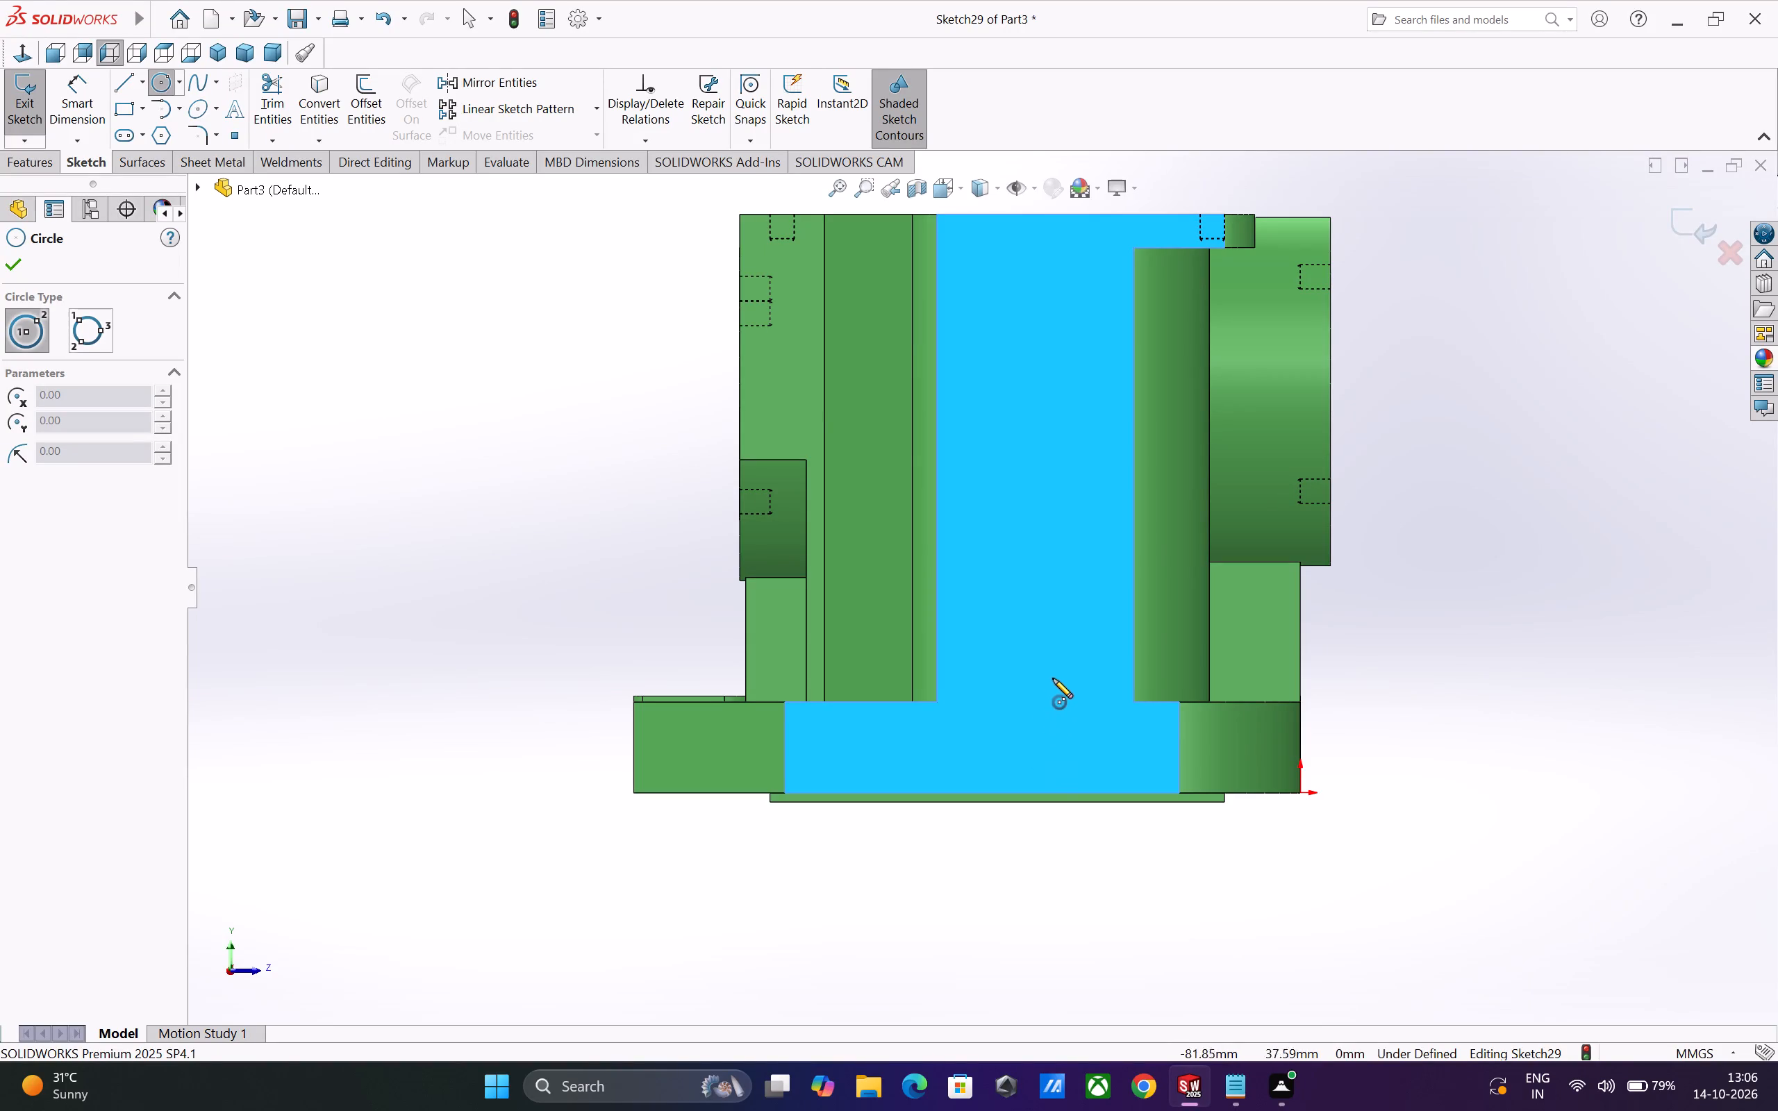
left_click(1038, 698)
left_click(1054, 653)
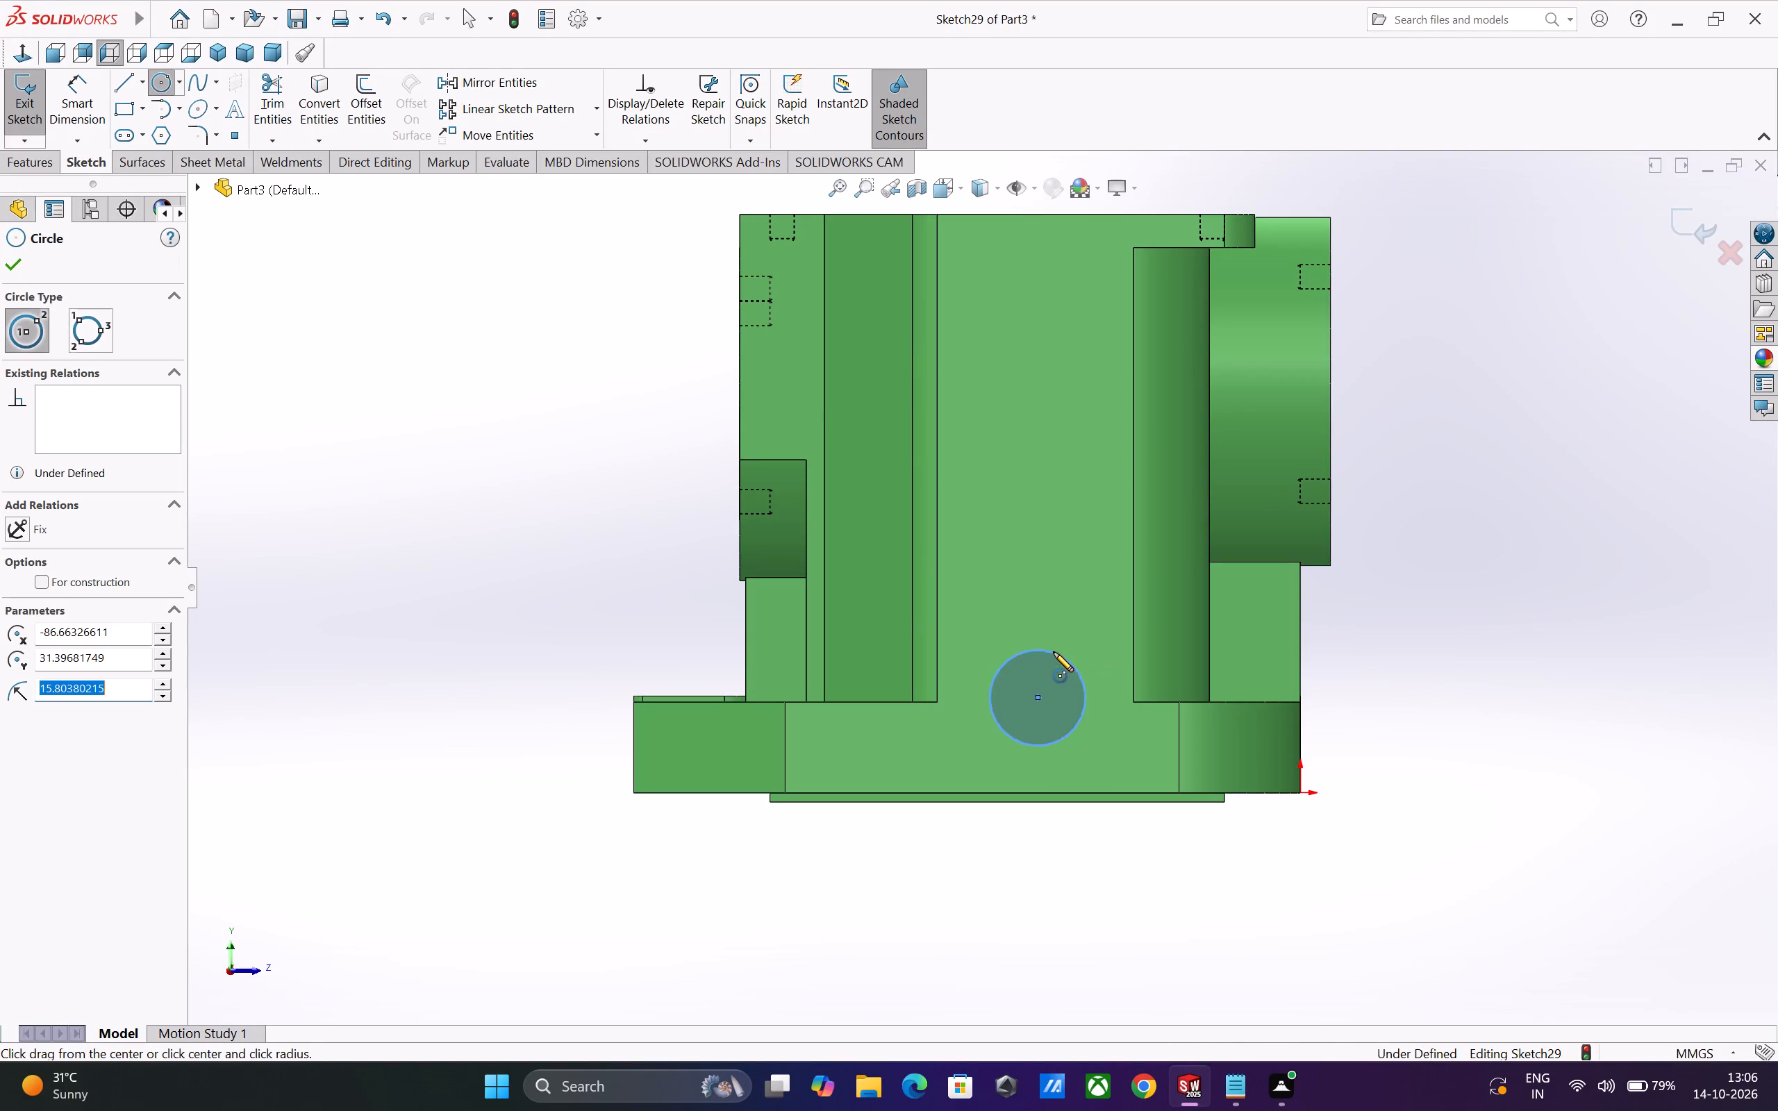
Dimension the circle's diameter as 20 mm.
left_click_drag(51, 95, 61, 103)
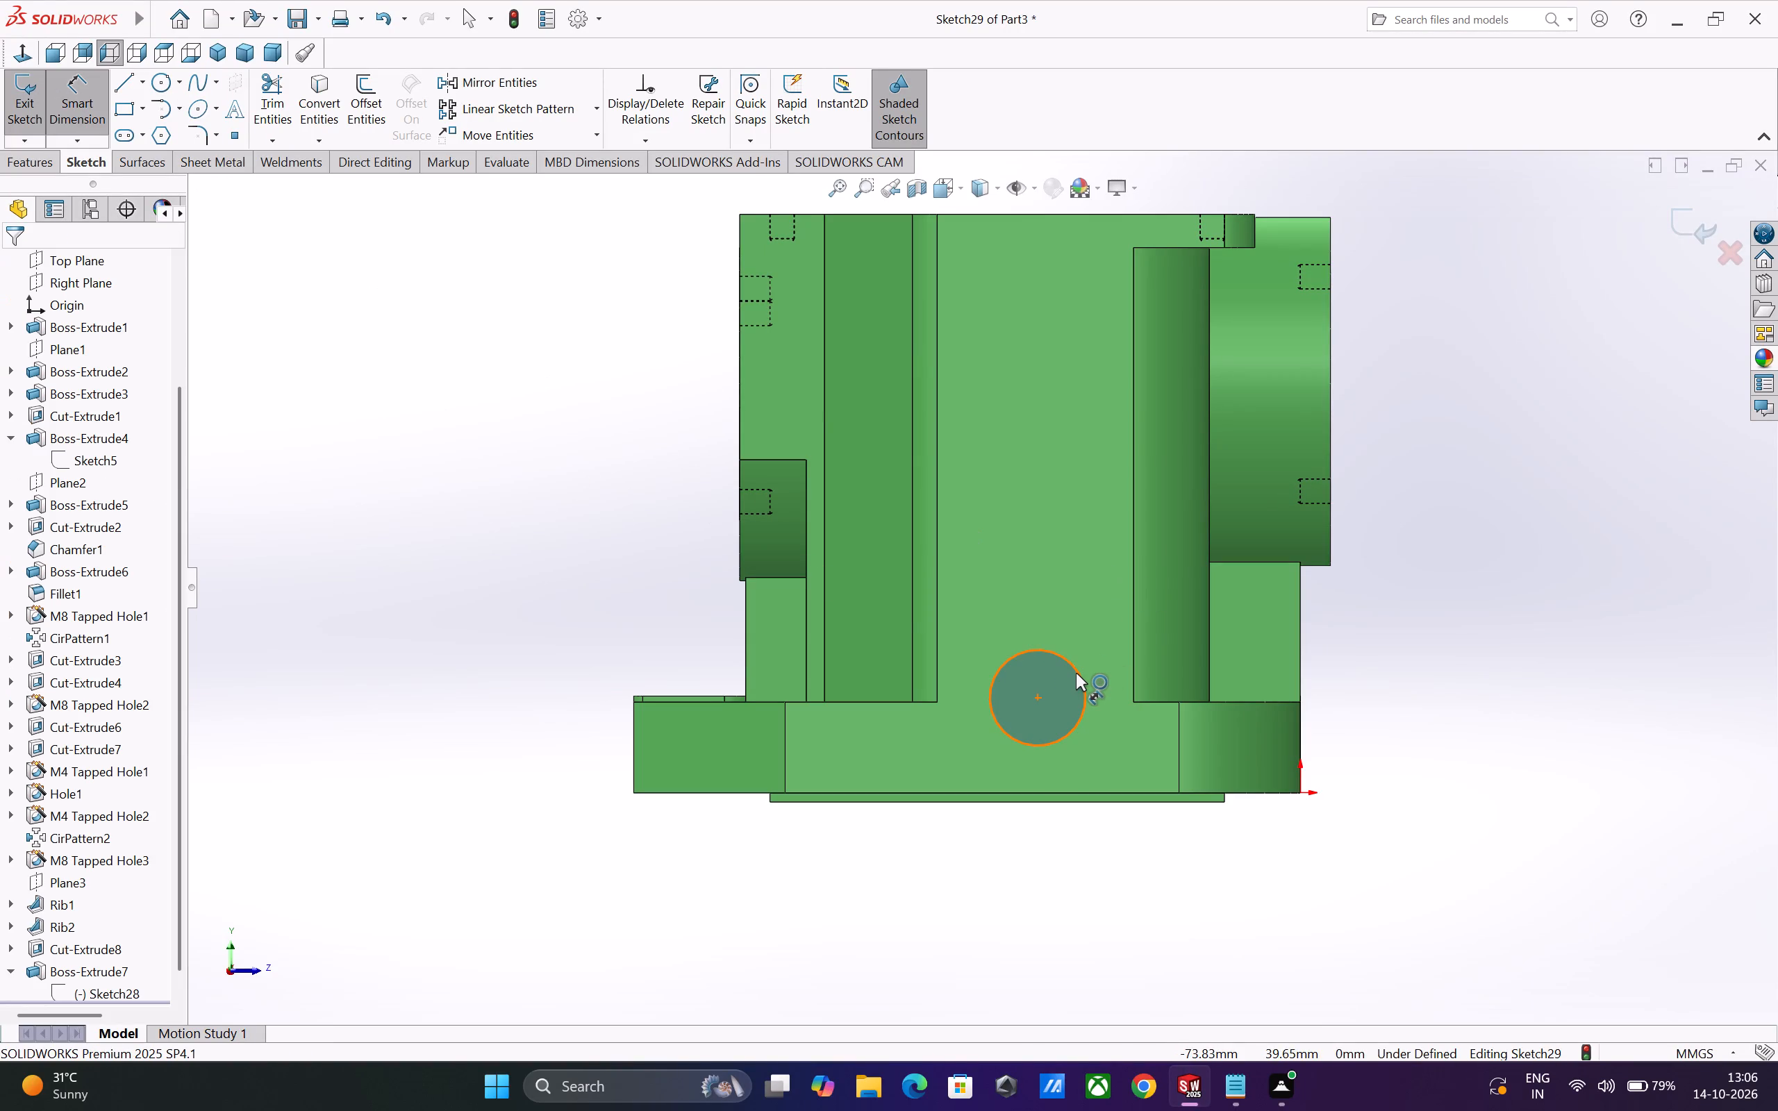
left_click(1081, 671)
left_click(1100, 653)
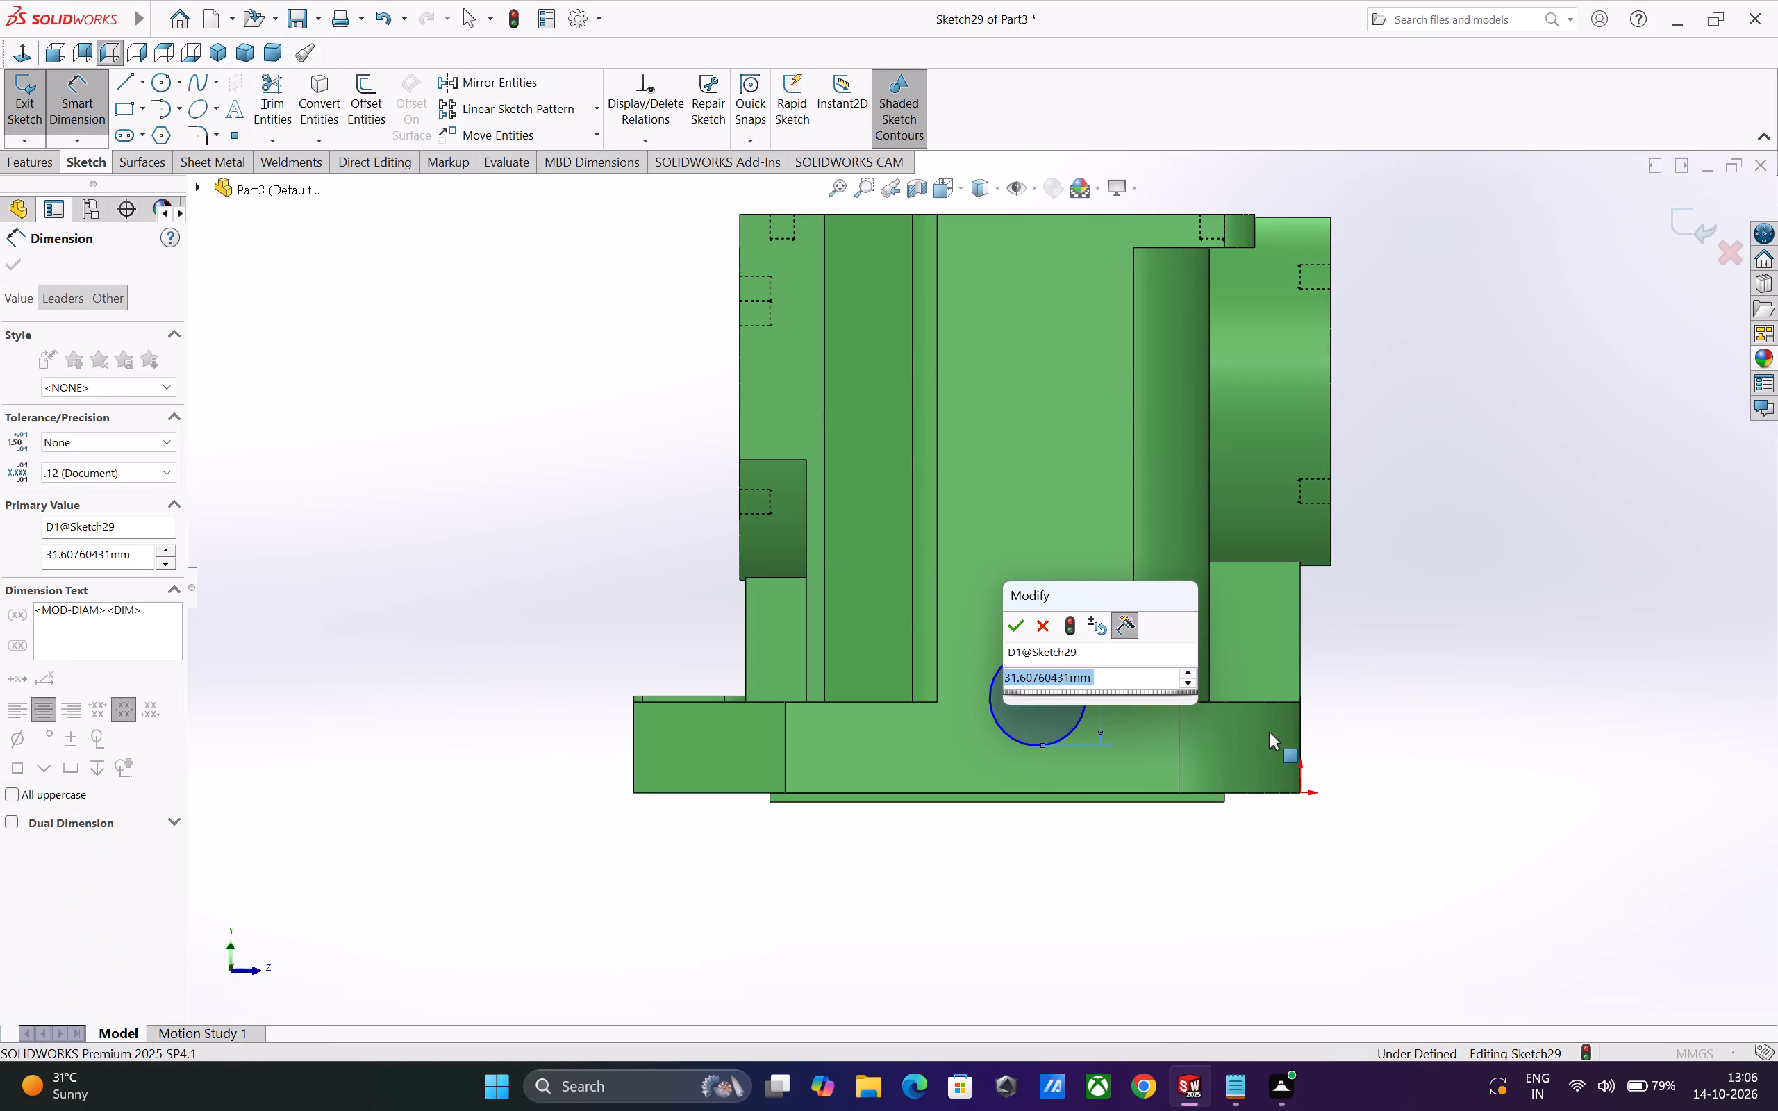
key("2")
key("0")
key("Return")
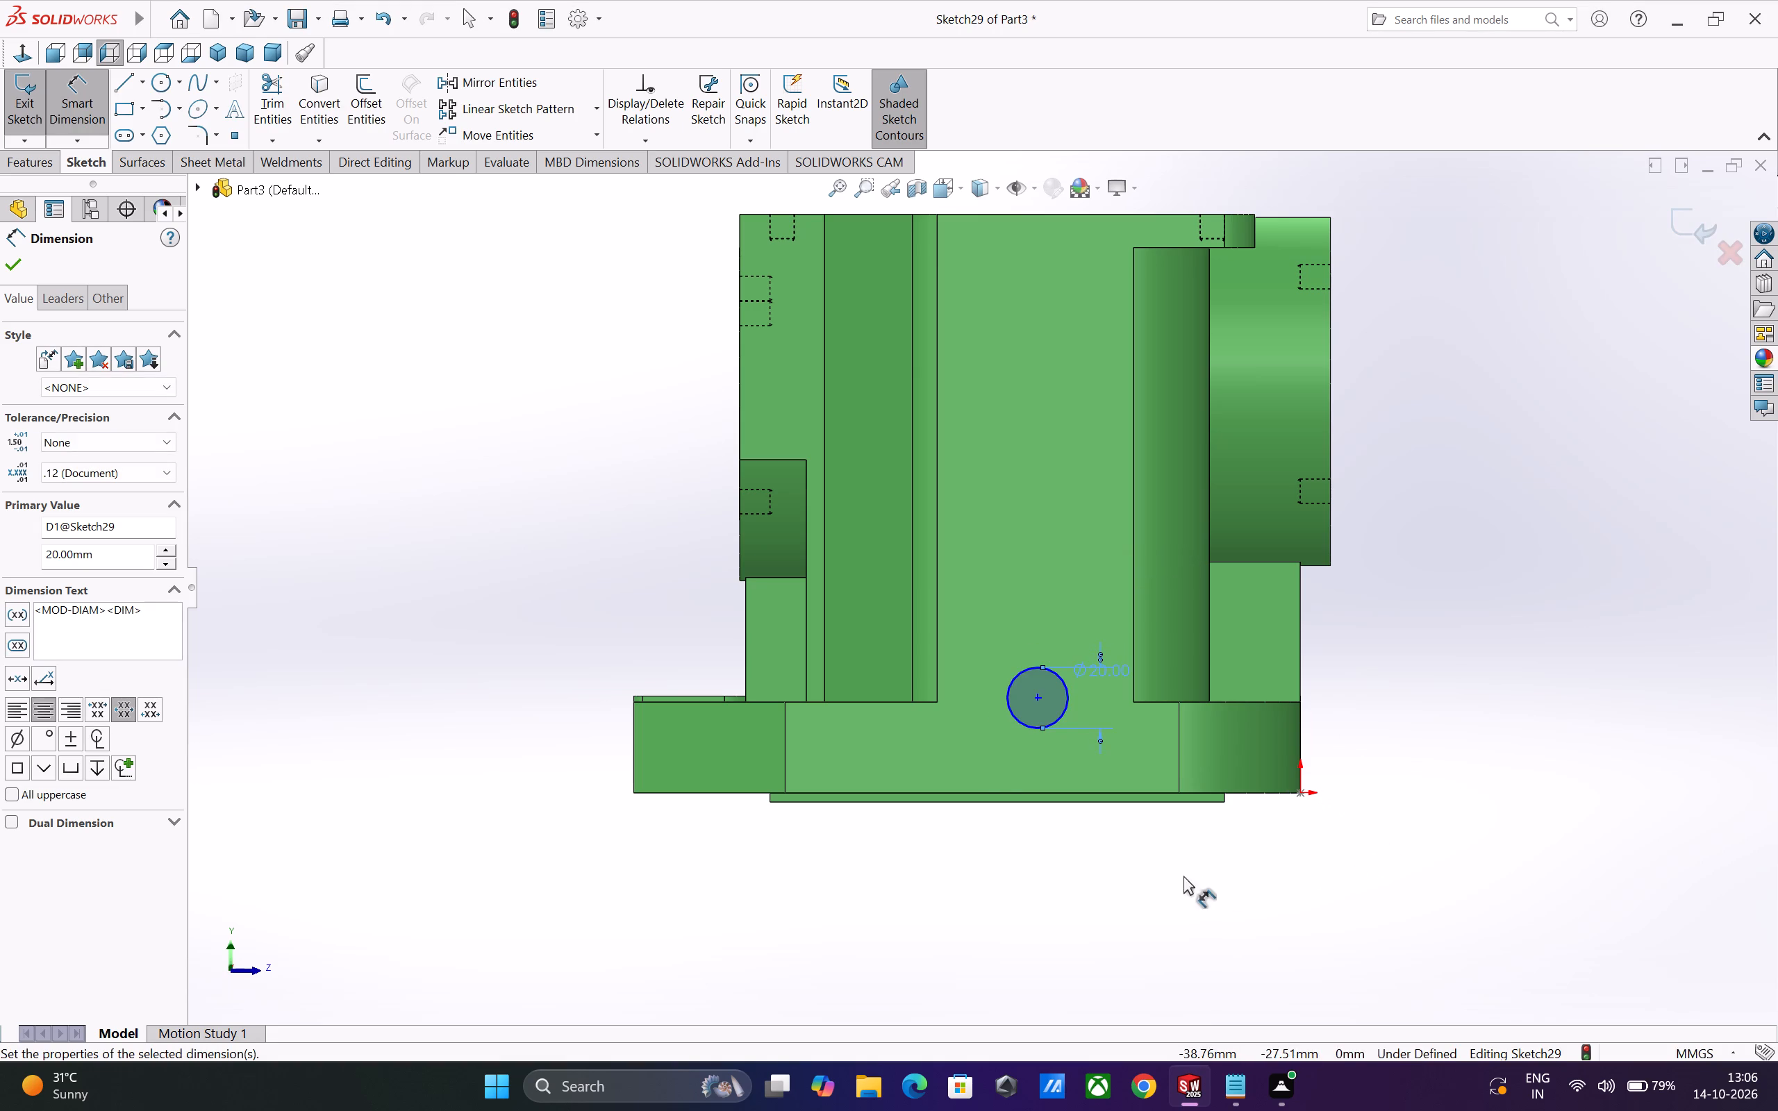
Dimension the circle's centre 100 mm horizontally from the end edge of the base's rounded-corner side.
left_click(1036, 696)
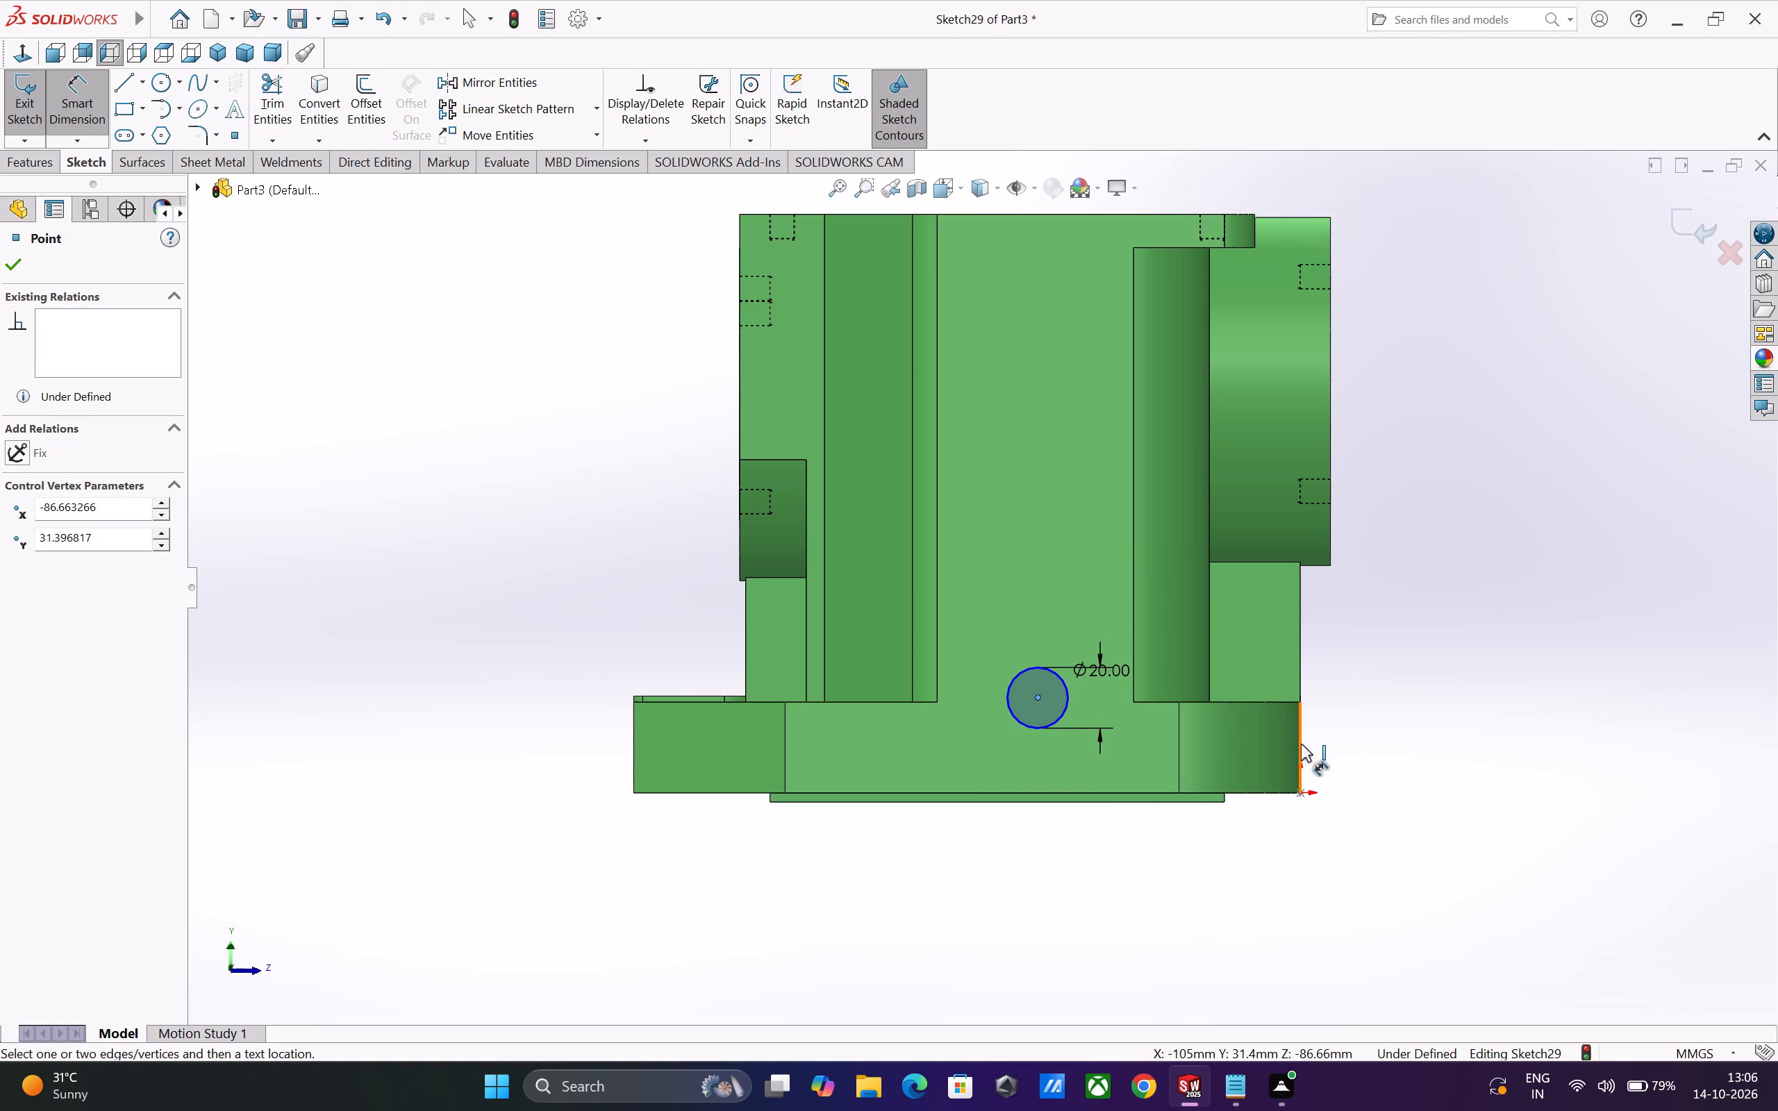
left_click(1301, 743)
left_click(1181, 905)
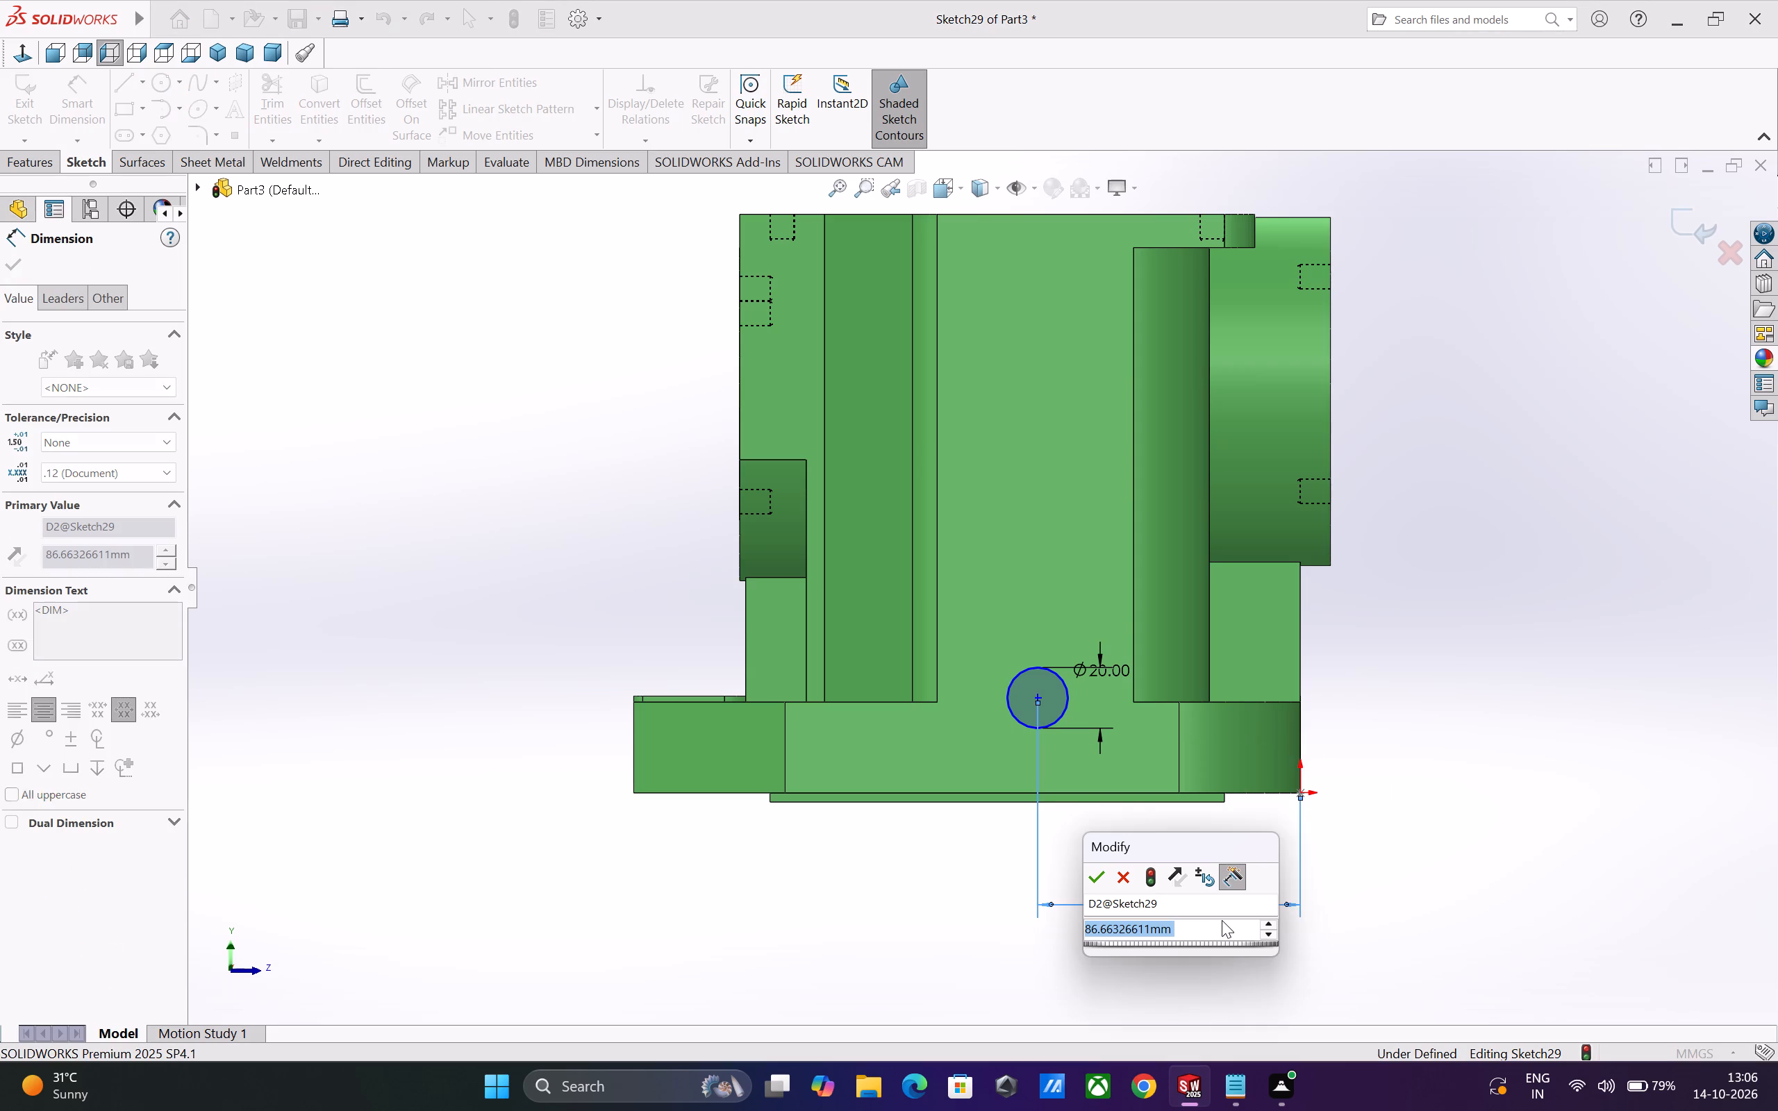
key("1")
type("00")
key("Return")
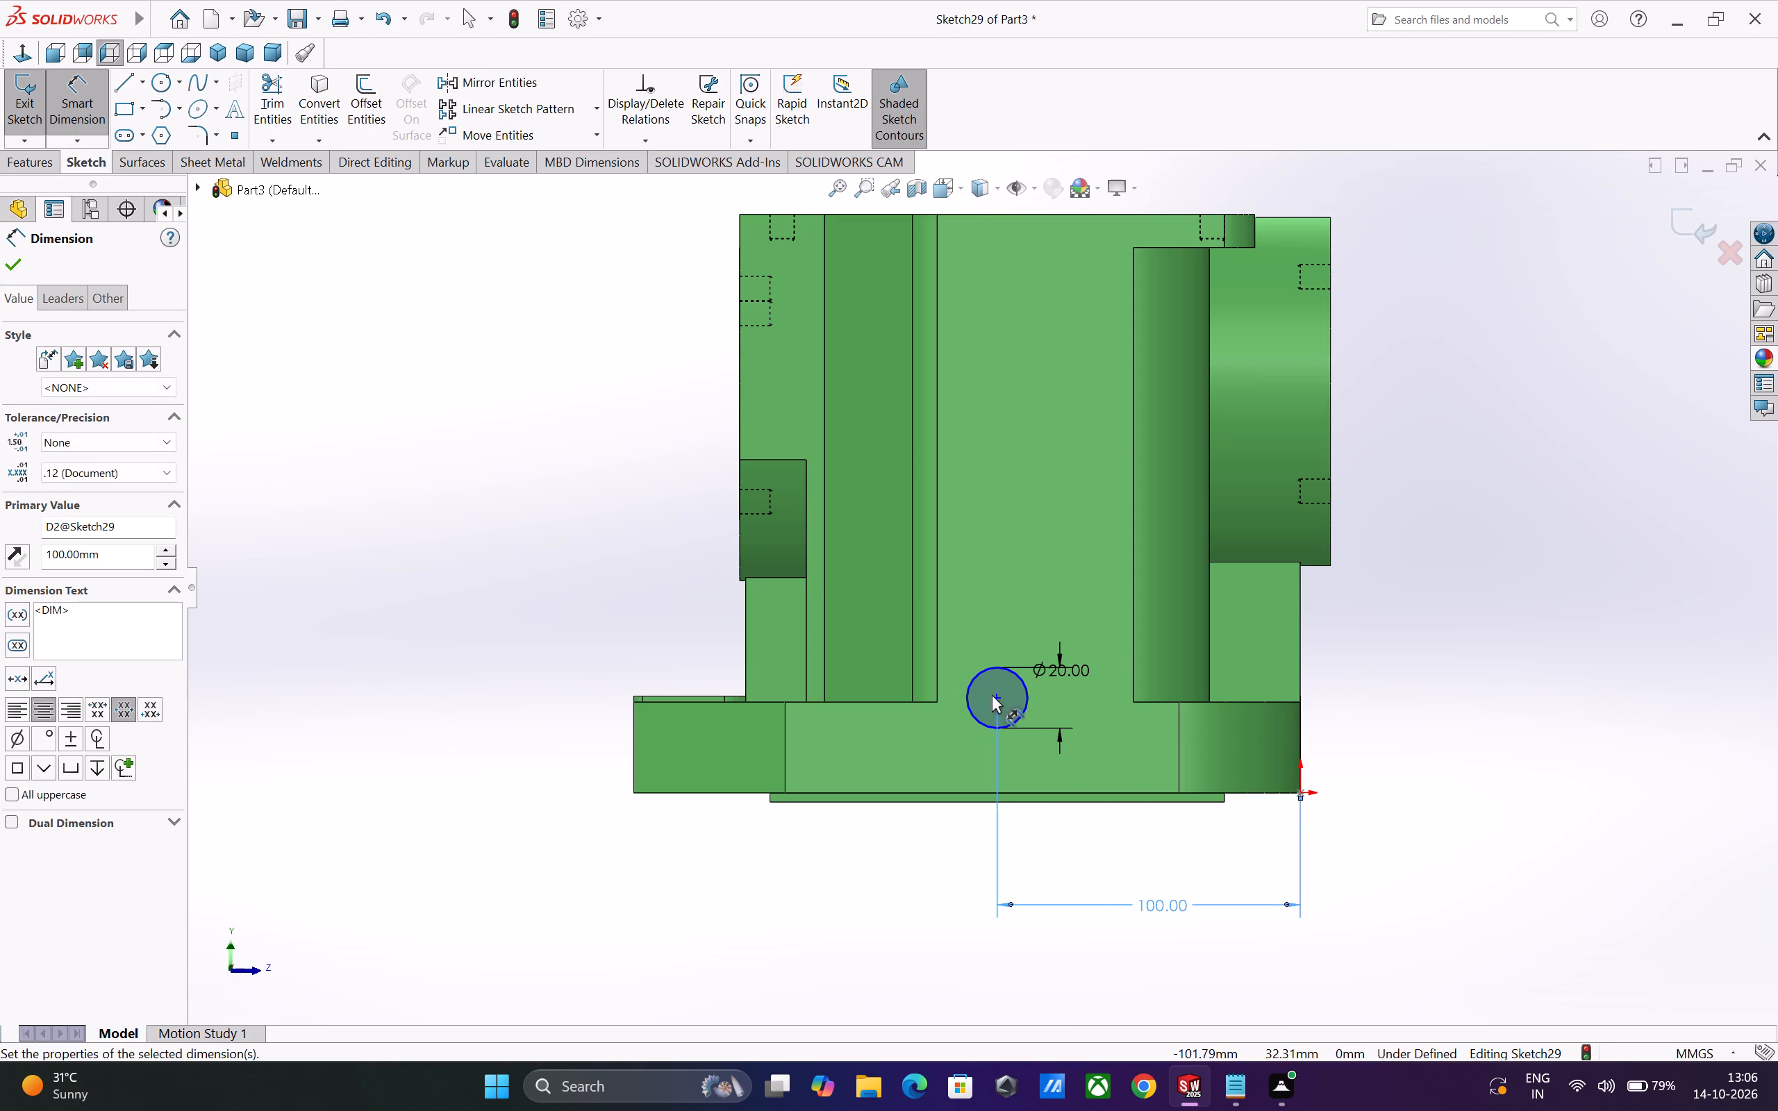
Dimension the circle's centre 22 mm above the base's bottom edge.
left_click(995, 696)
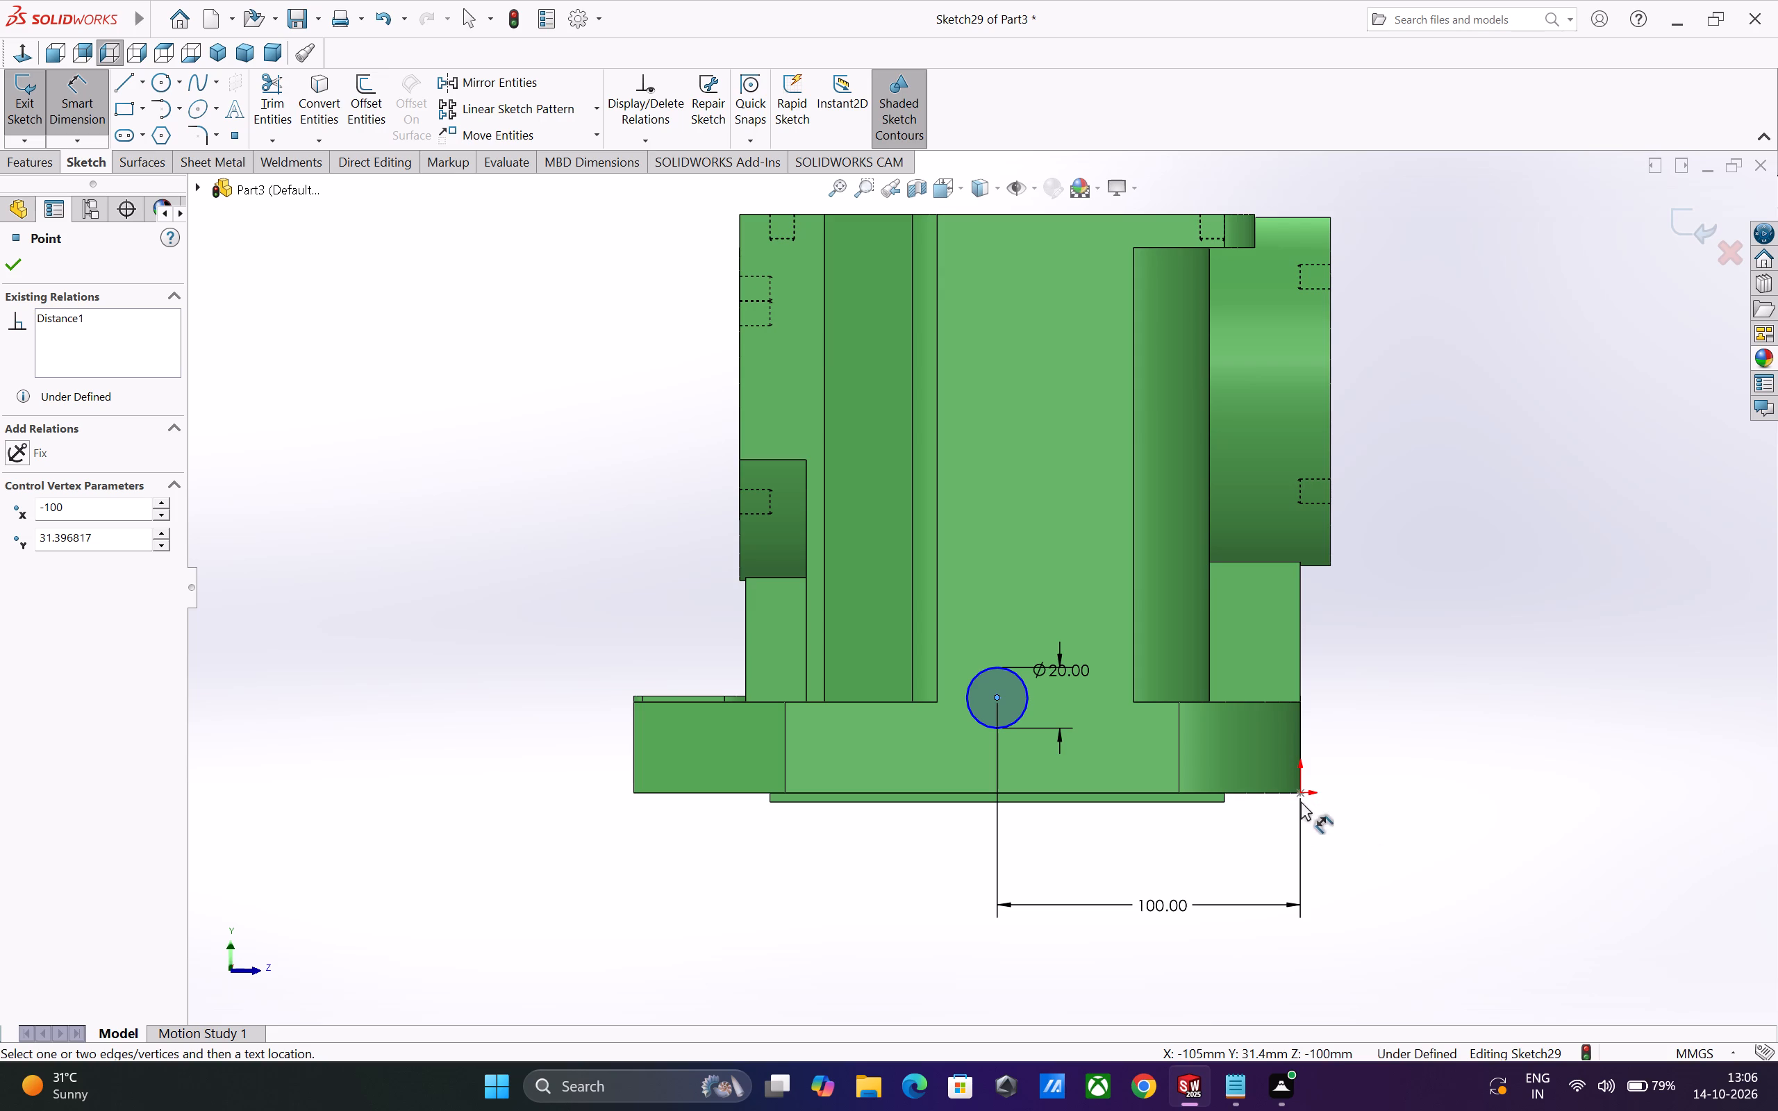
left_click(1257, 792)
left_click(1366, 747)
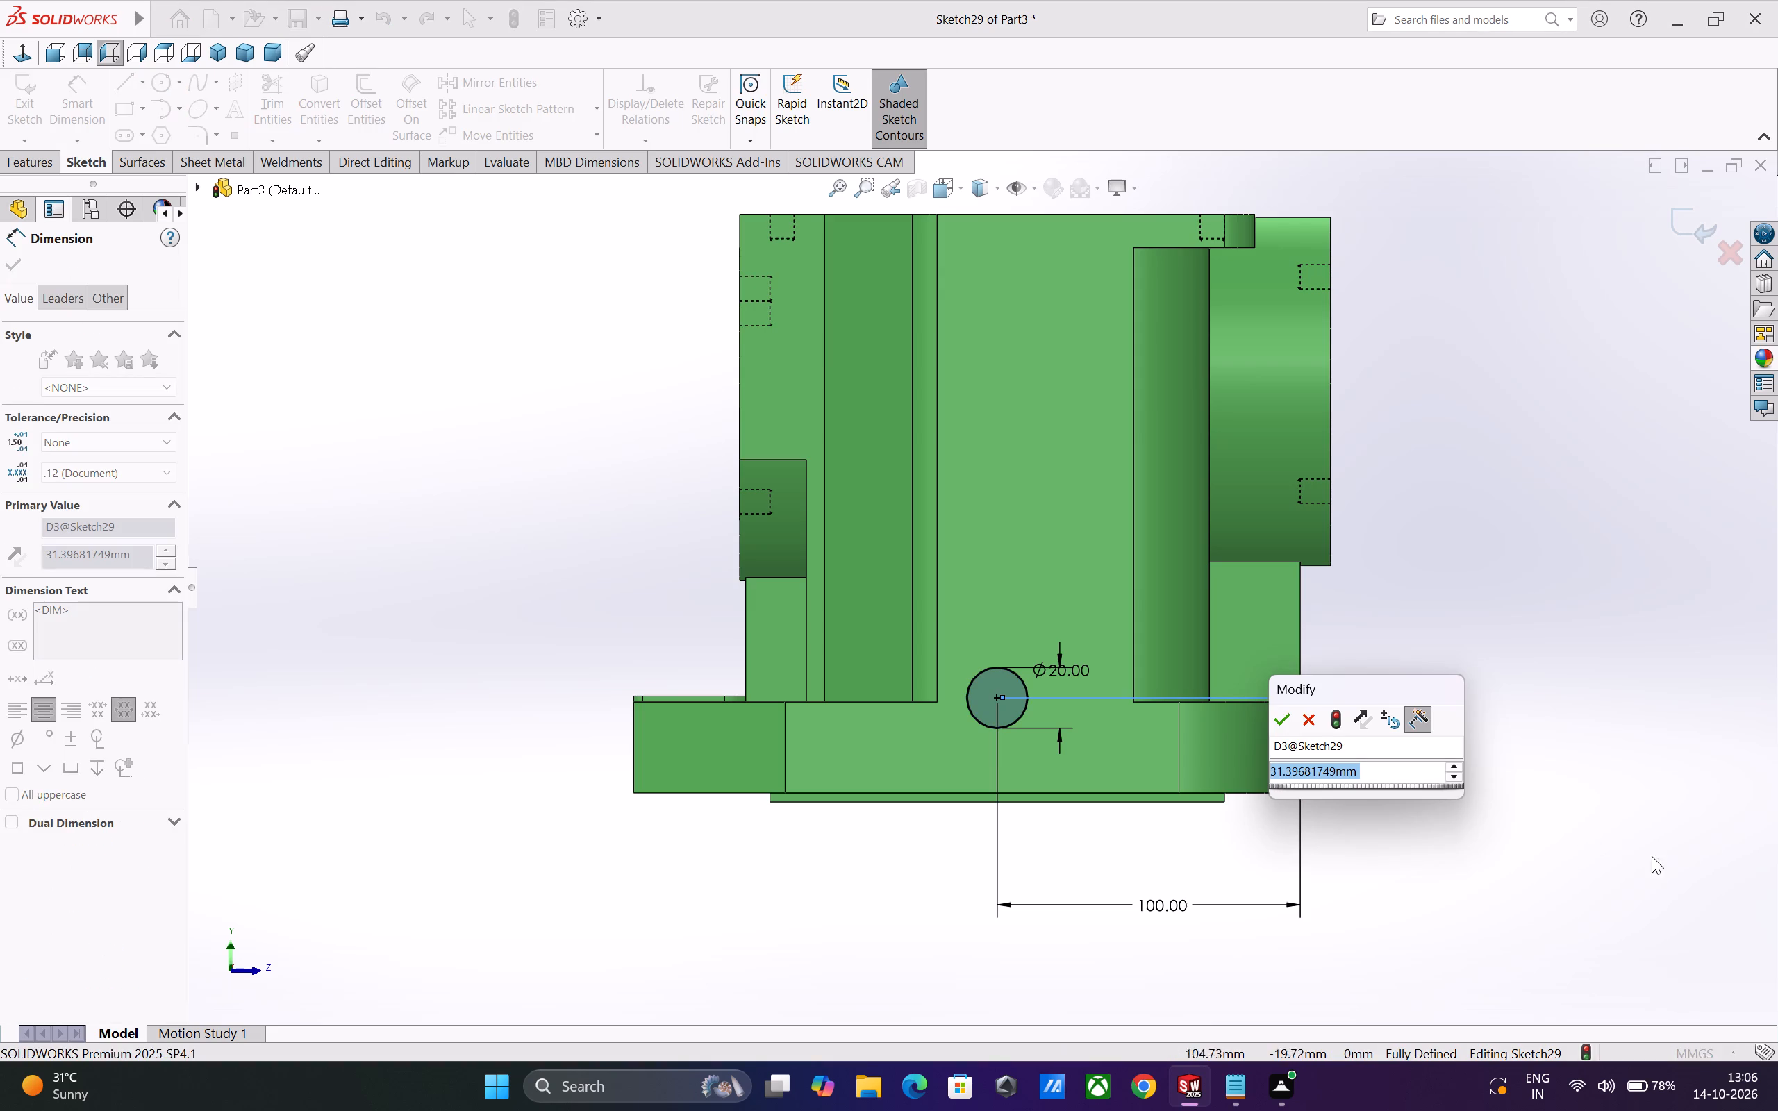
key("2")
key("2")
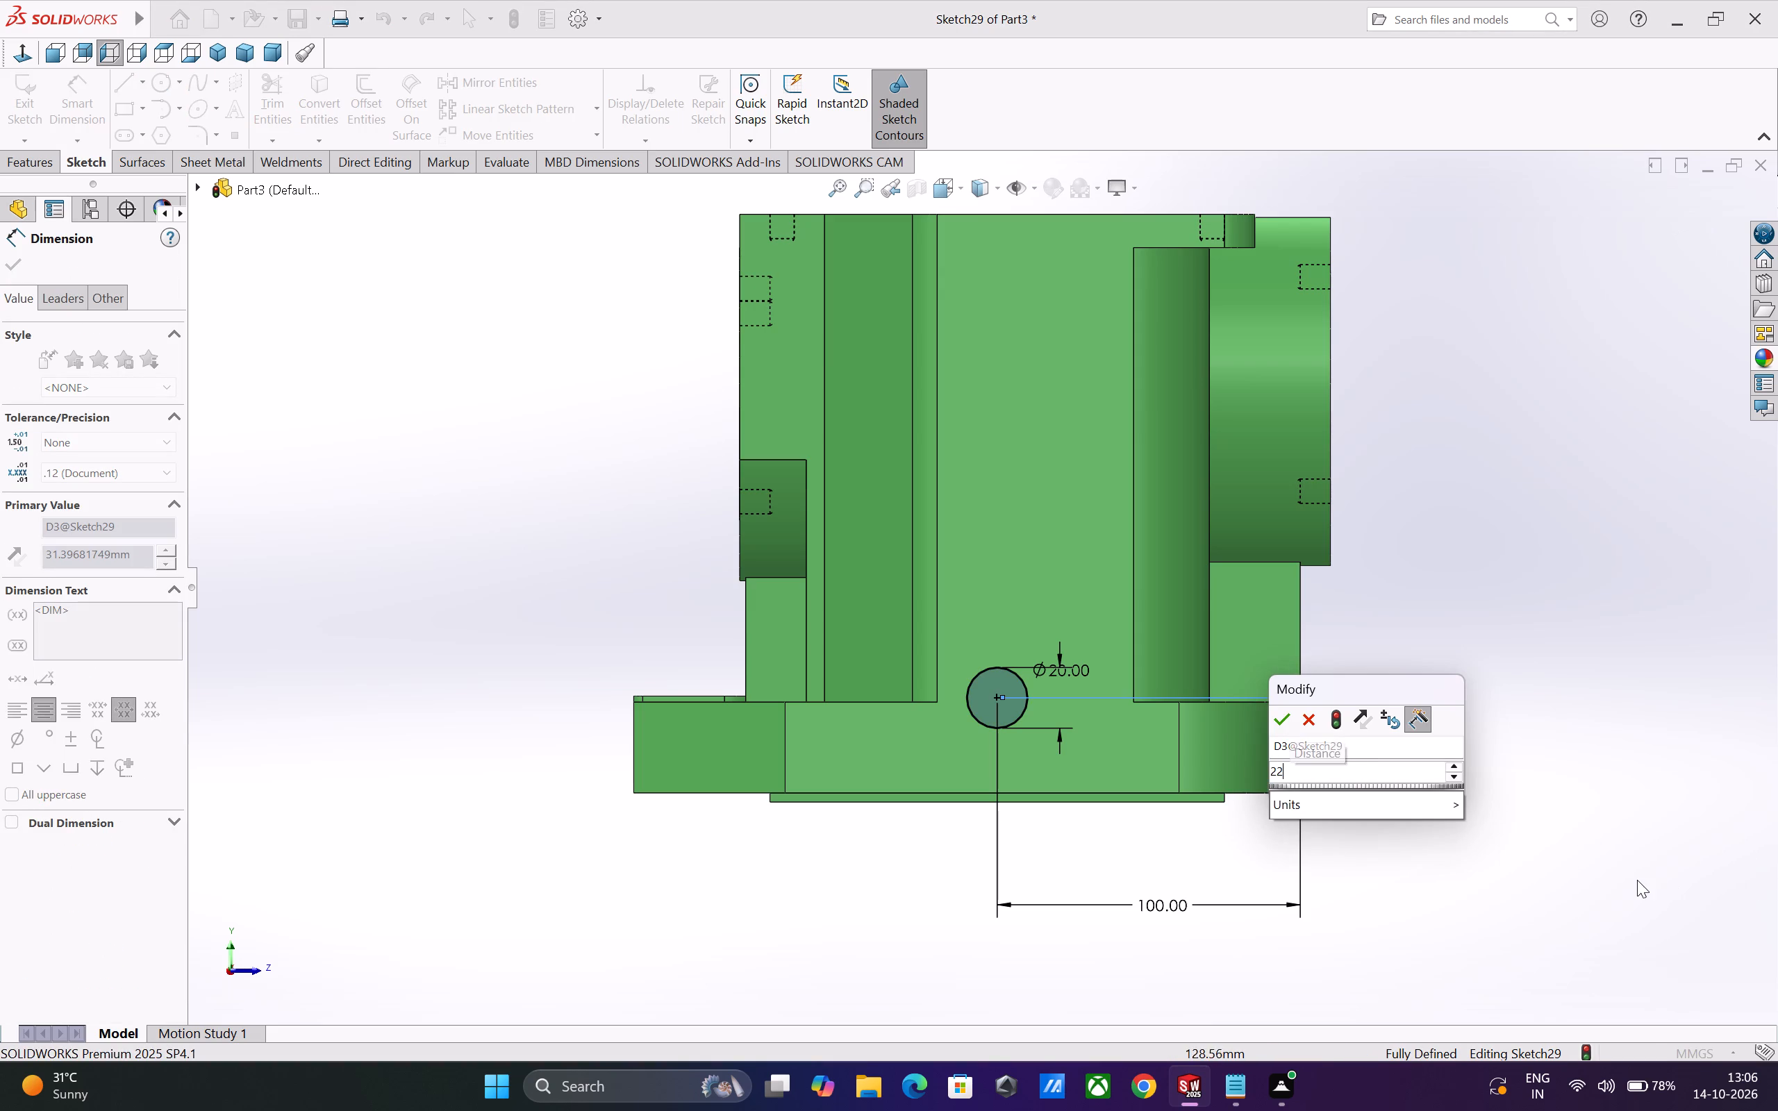
key("Return")
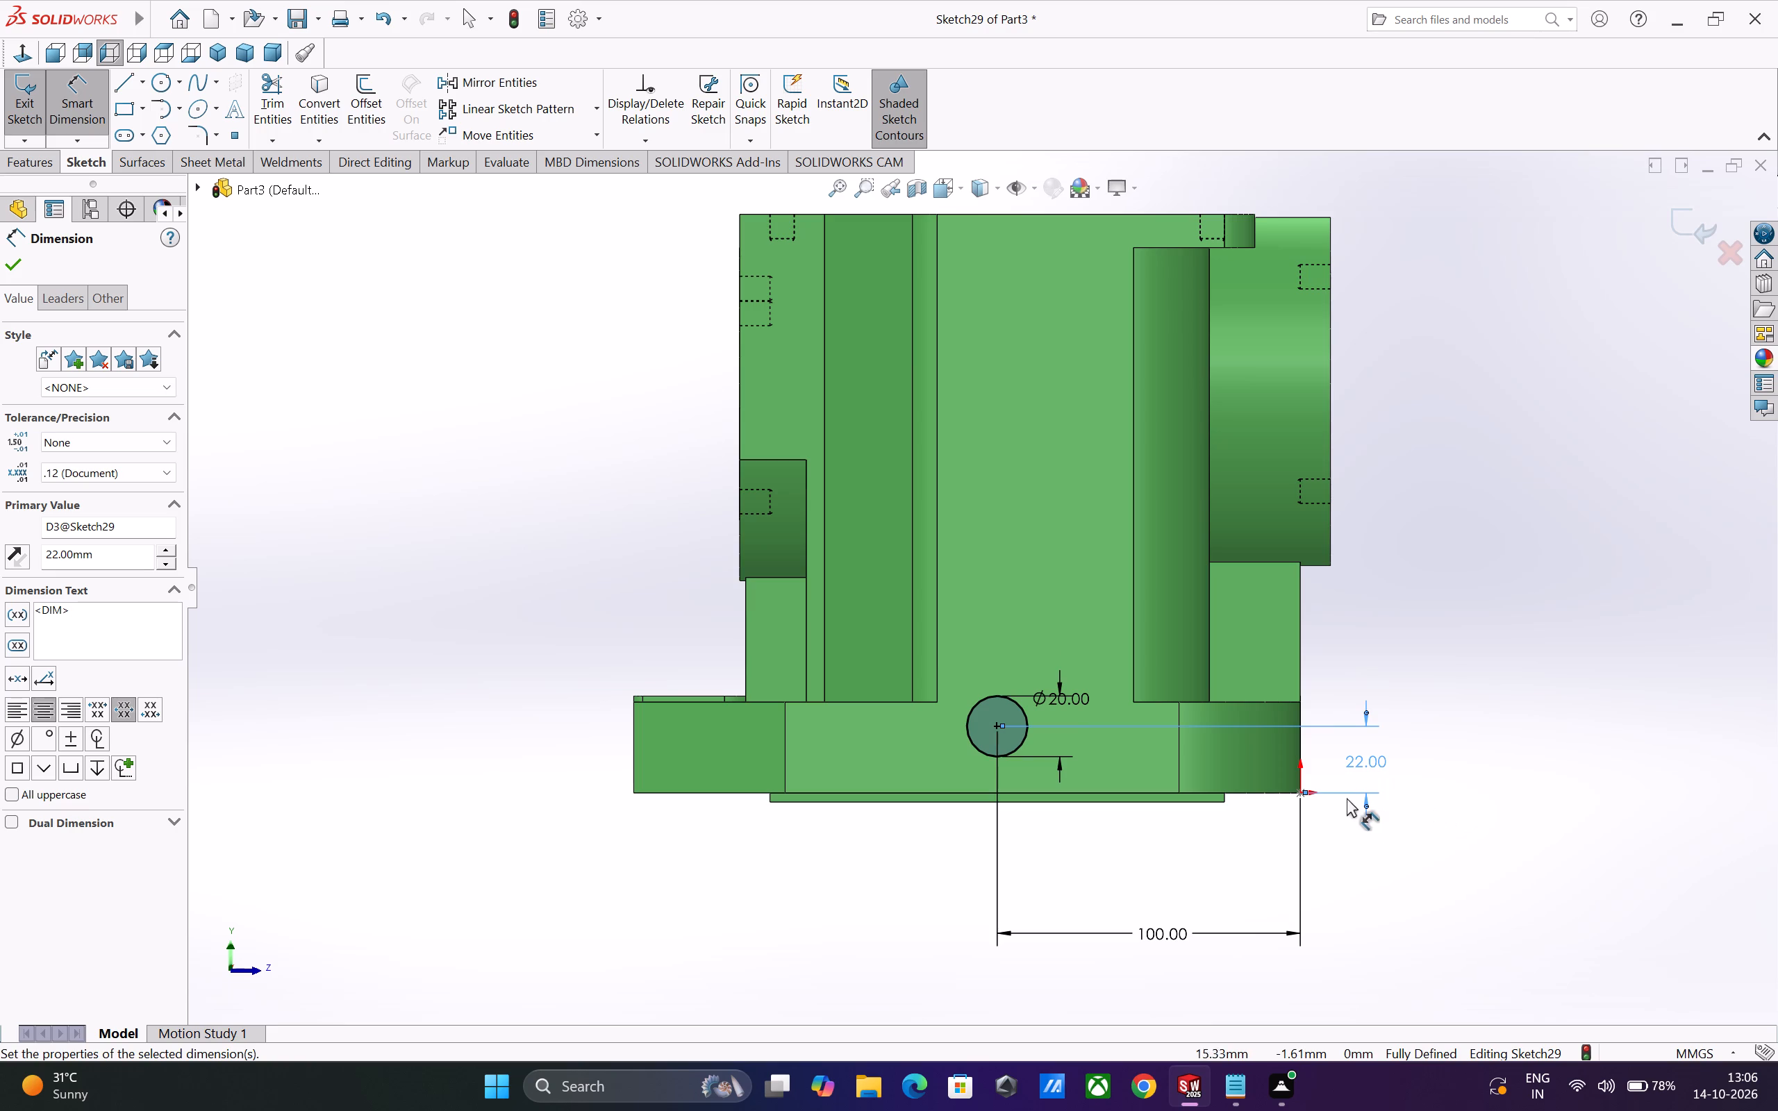
Examine the circle's position against the housing's hidden internal edges and the base, using the hidden-lines display and several viewing angles.
left_click(1001, 185)
left_click(981, 299)
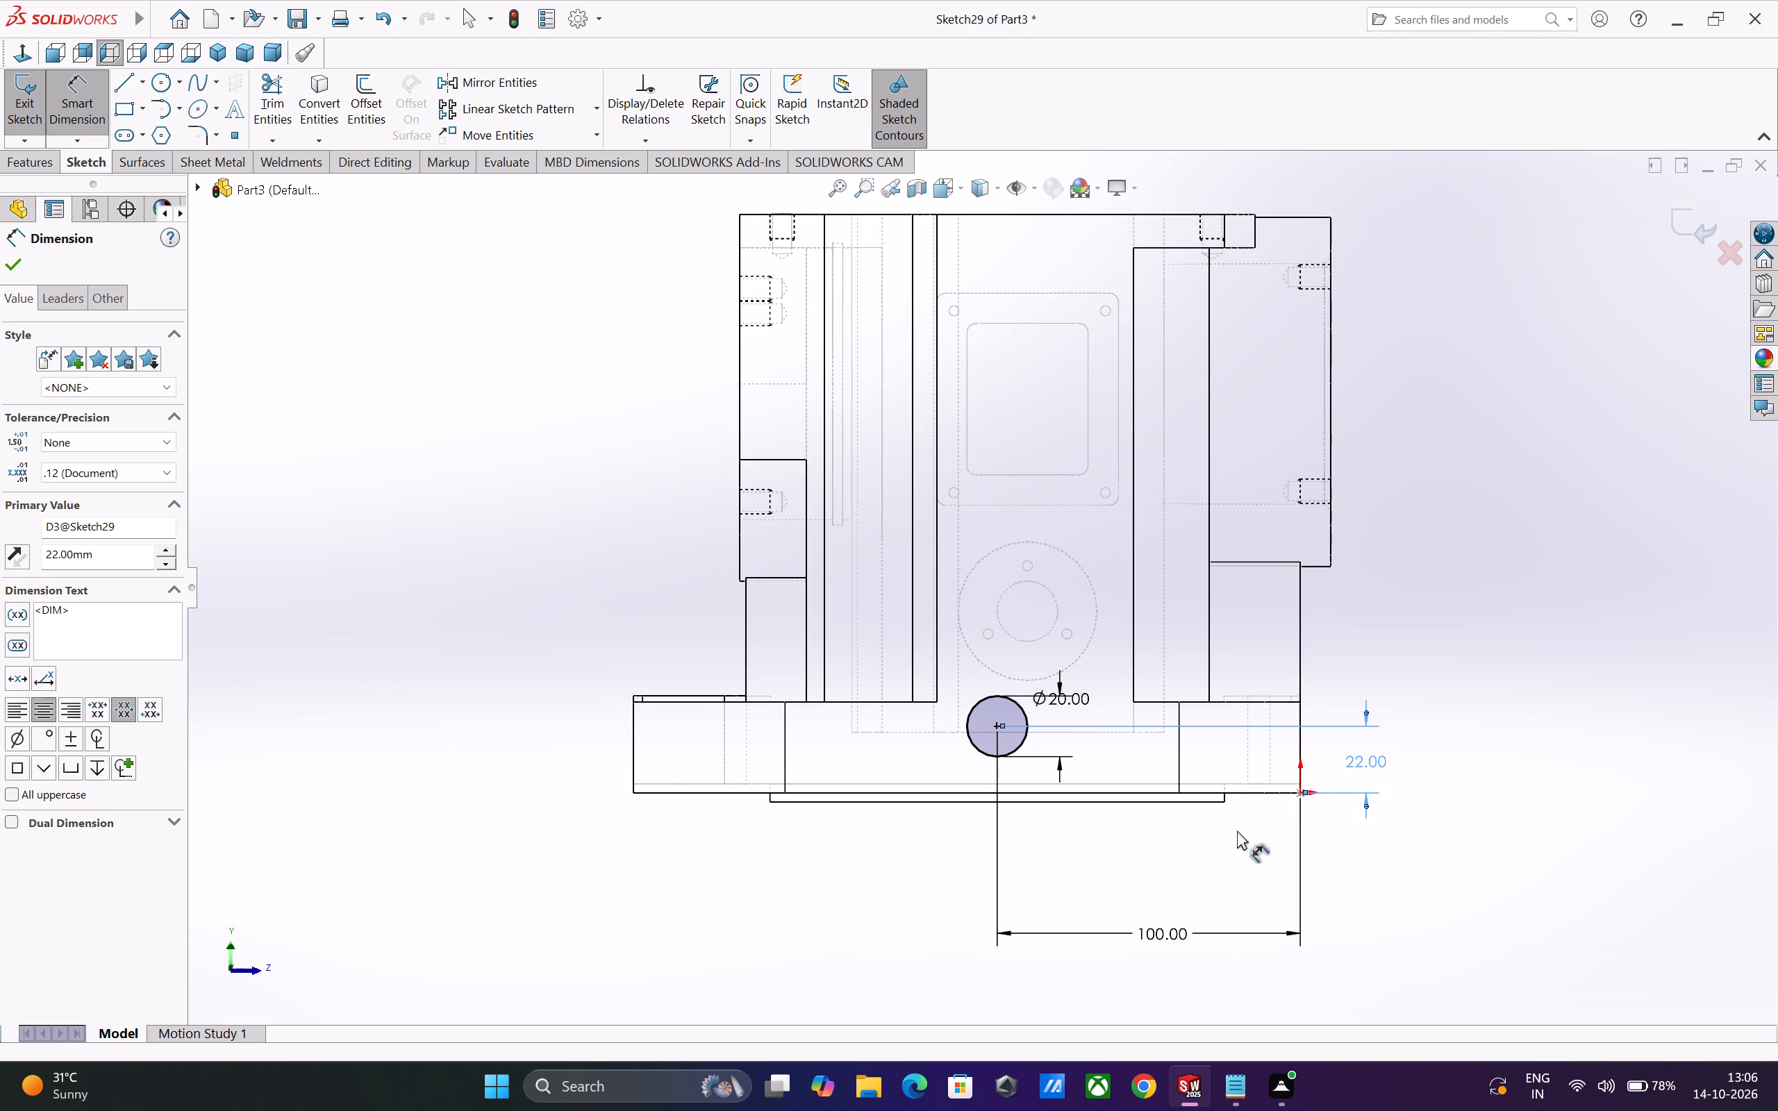
scroll(1115, 957, "up", 1)
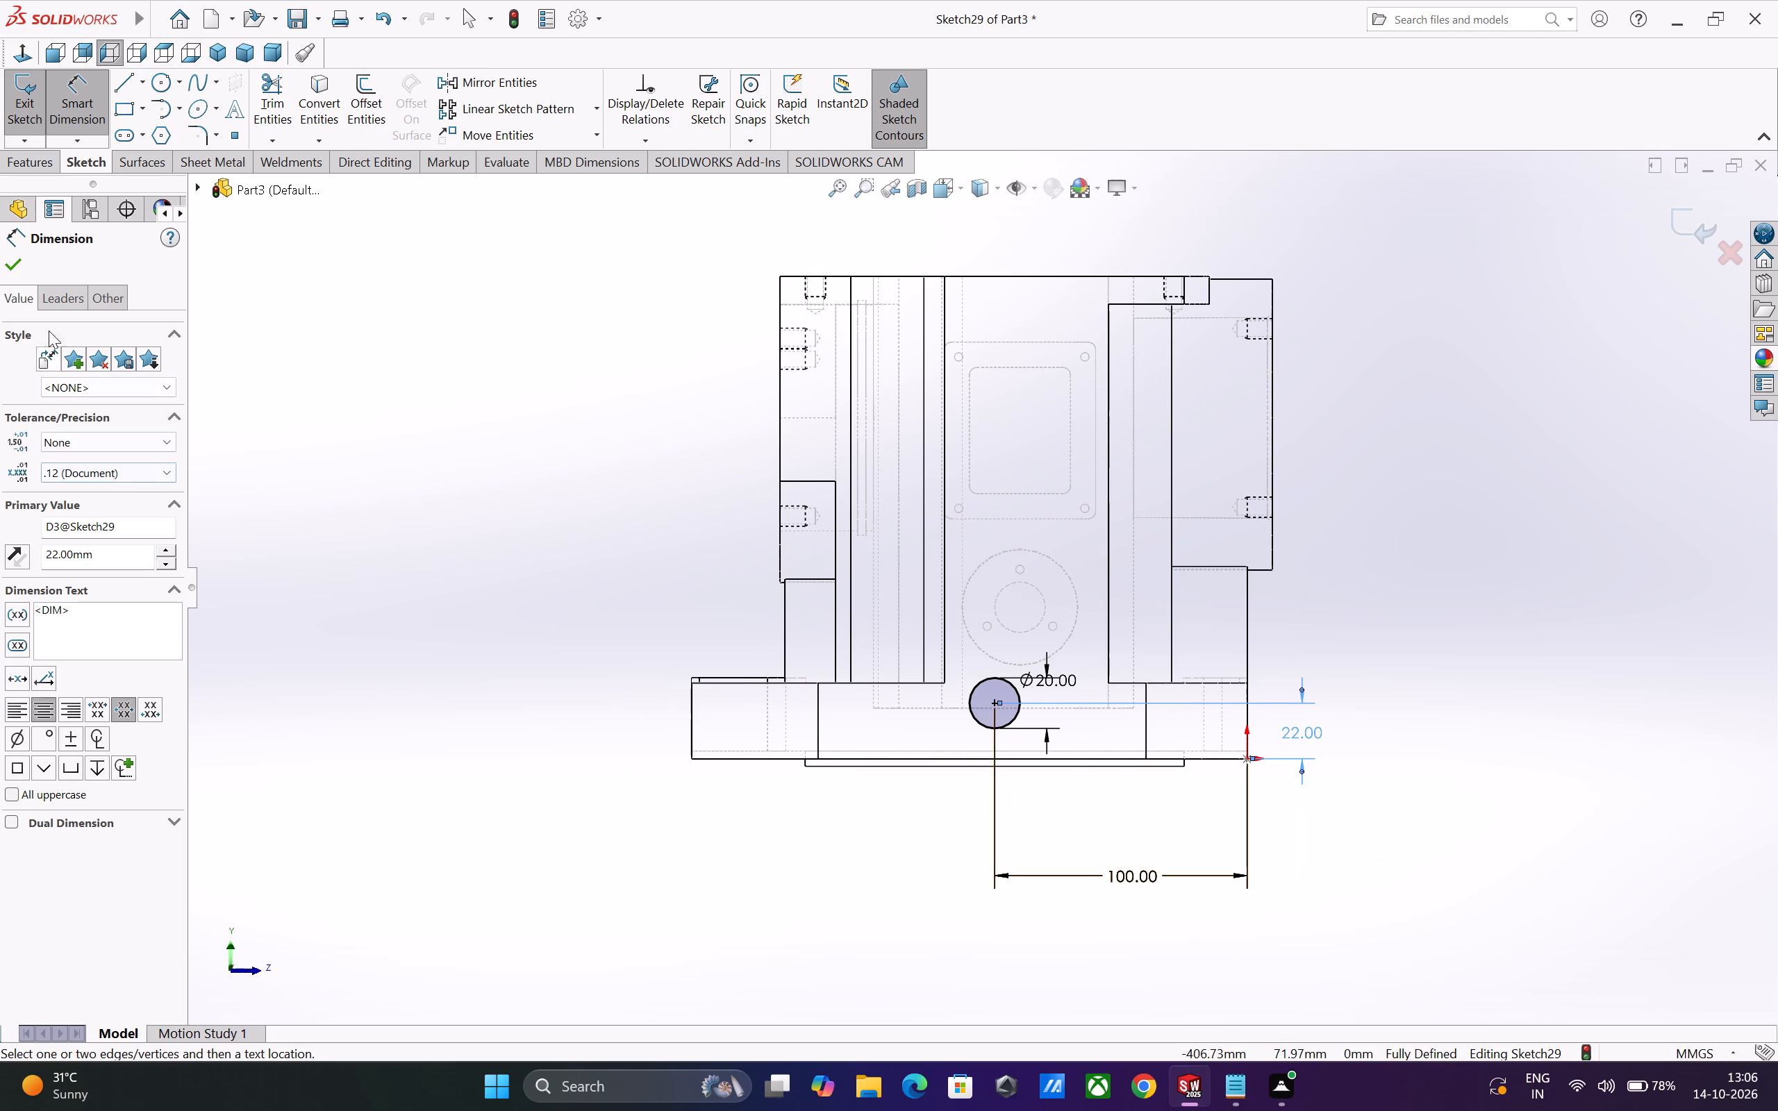
left_click(998, 189)
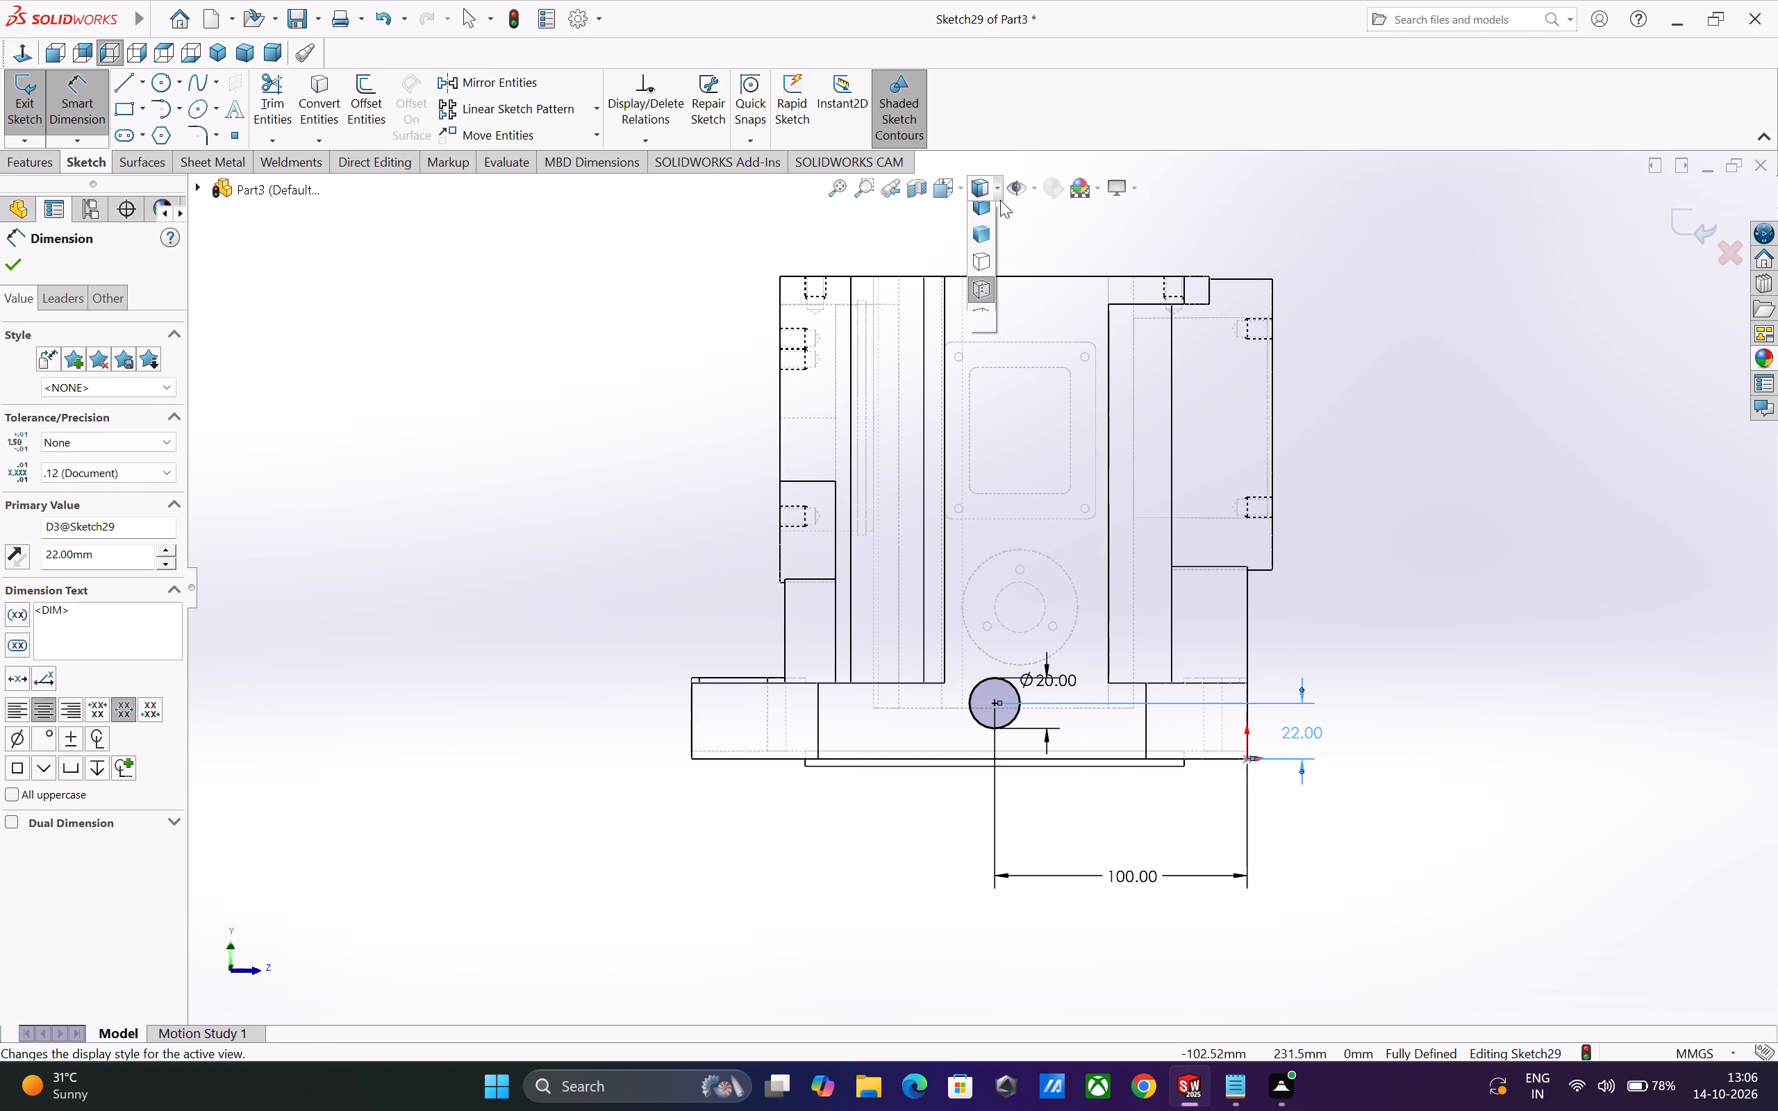
left_click(983, 217)
scroll(1144, 869, "up", 1)
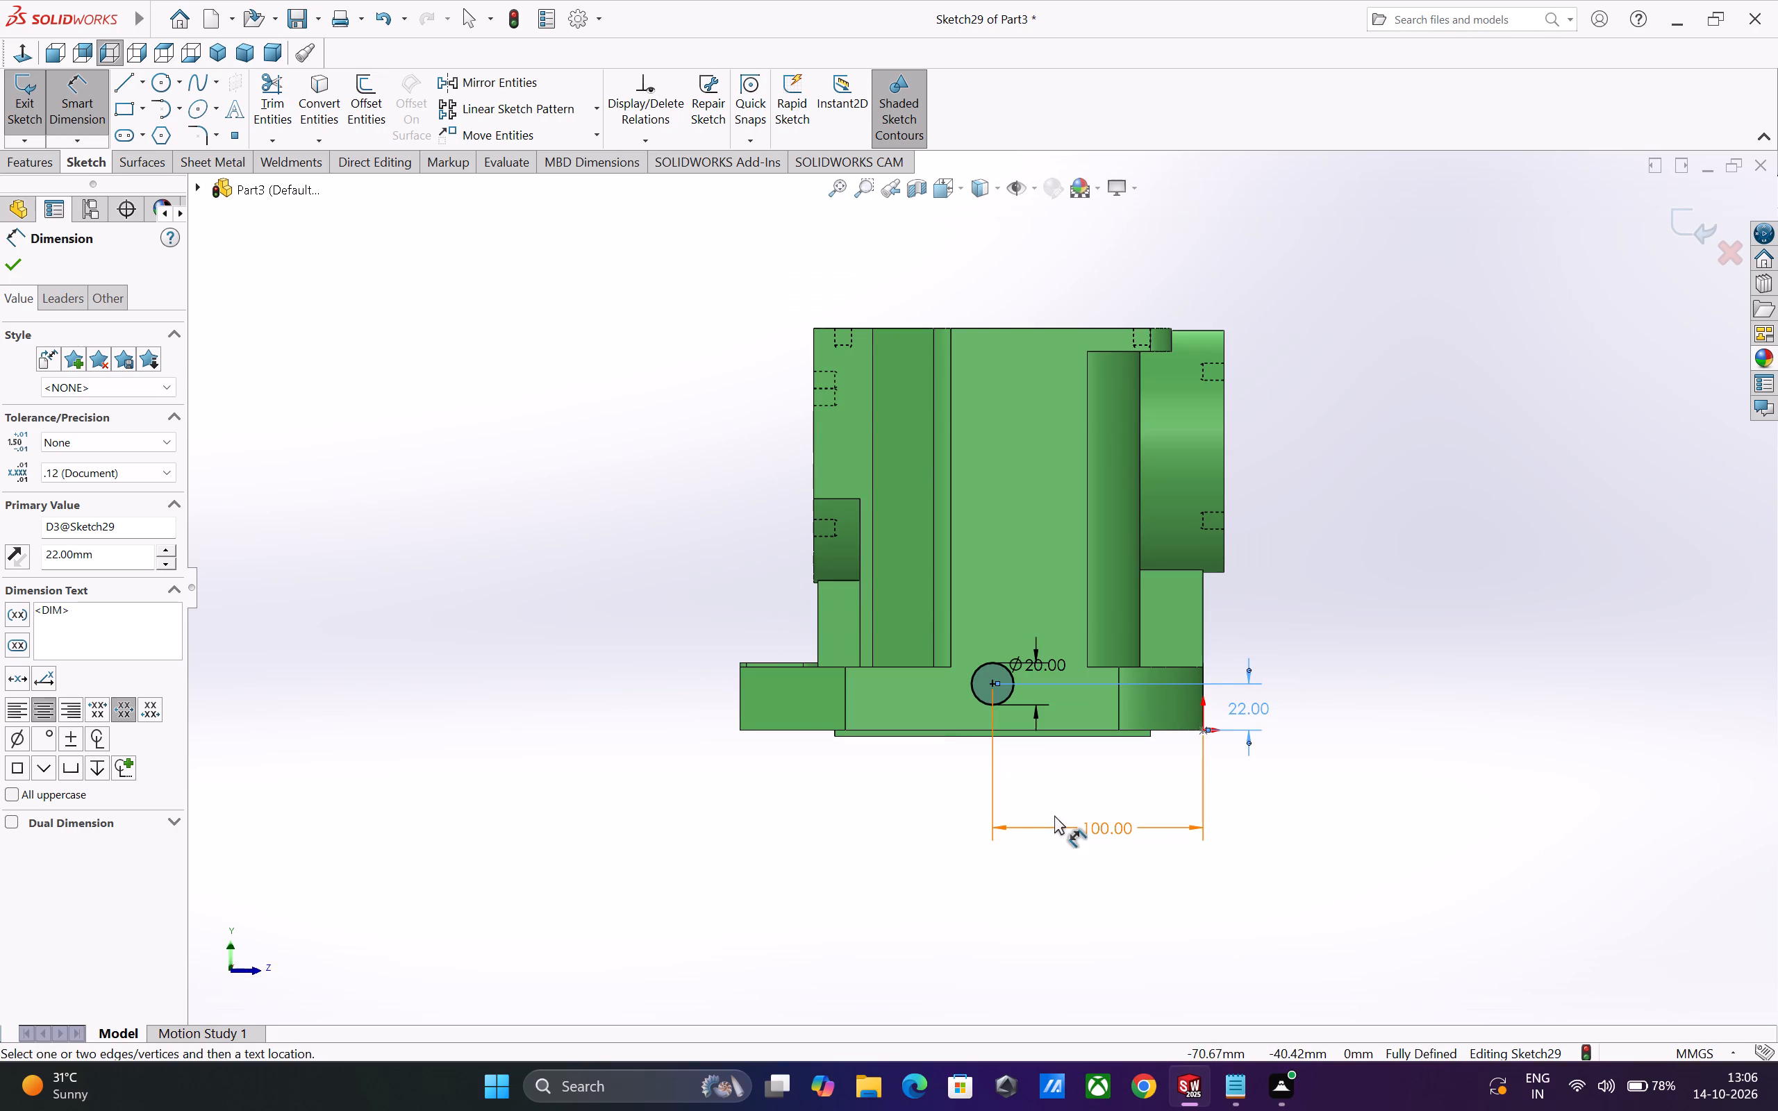
middle_click_drag(1054, 815, 1036, 899)
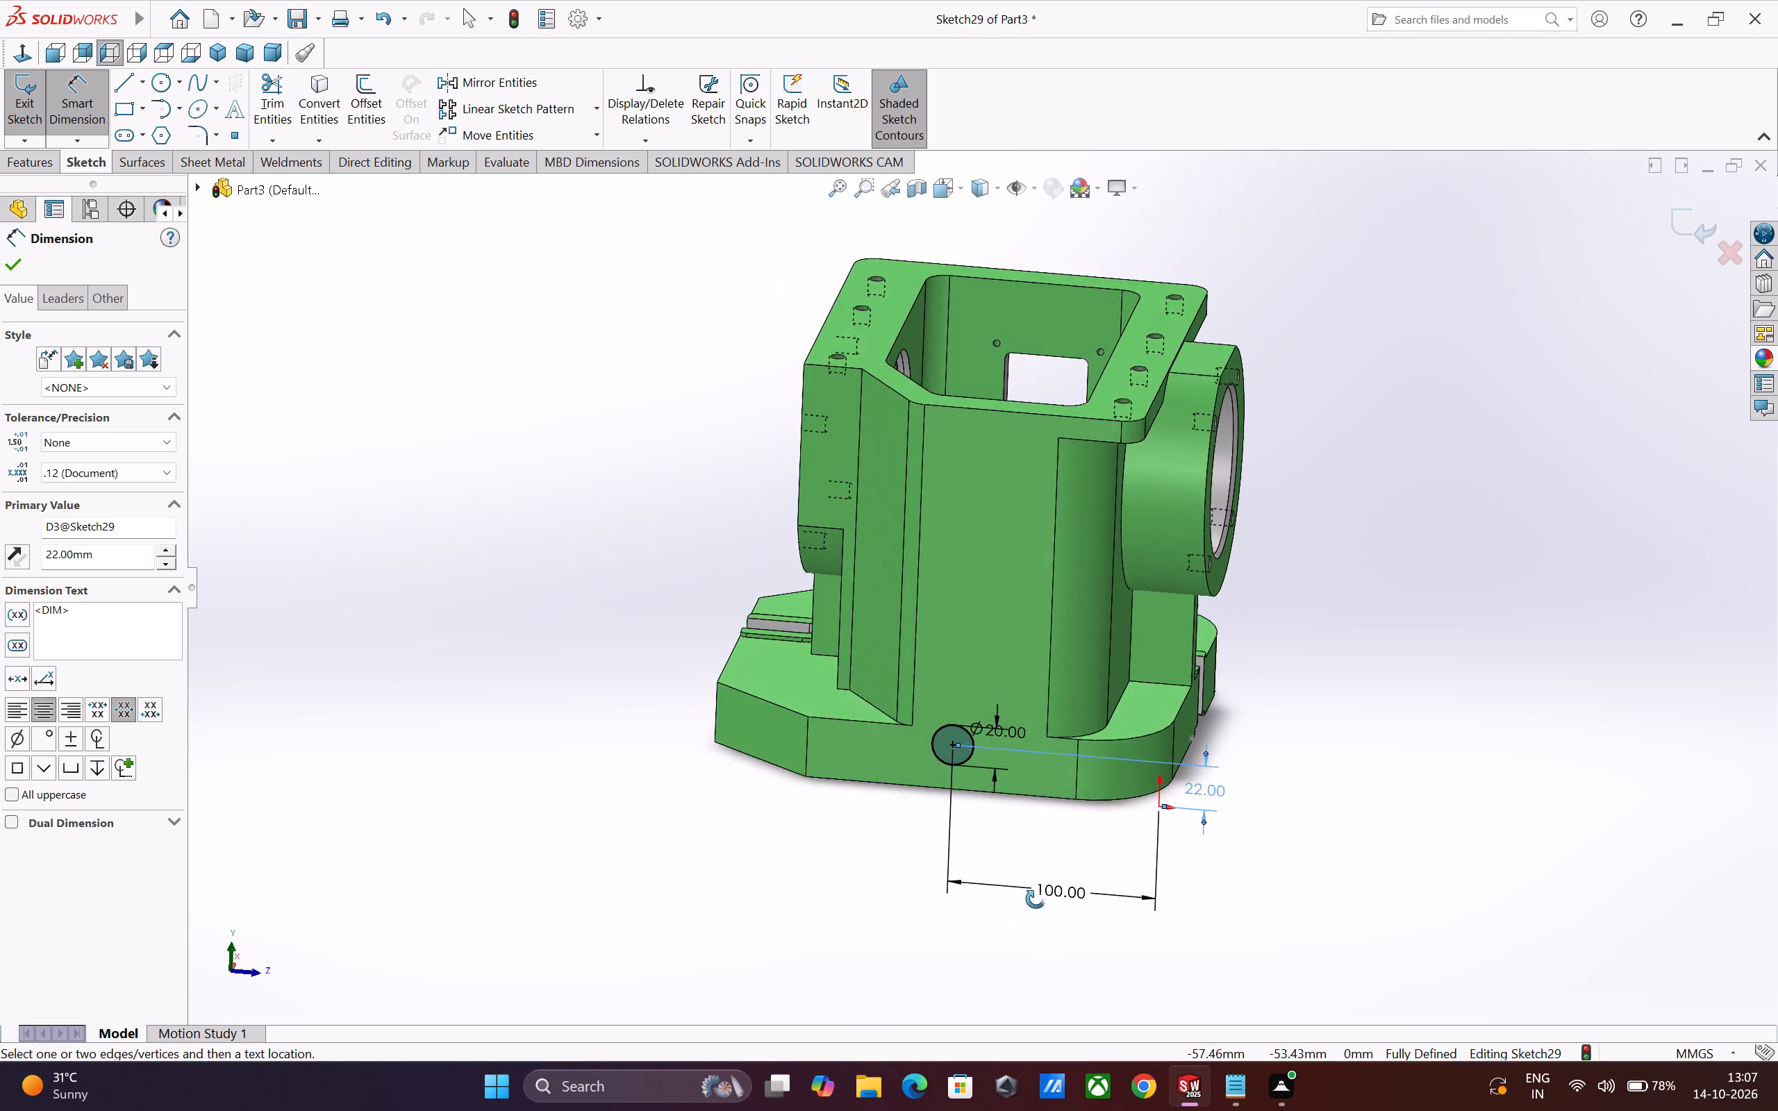
middle_click_drag(1036, 899, 1054, 821)
middle_click(1053, 822)
scroll(1308, 848, "up", 1)
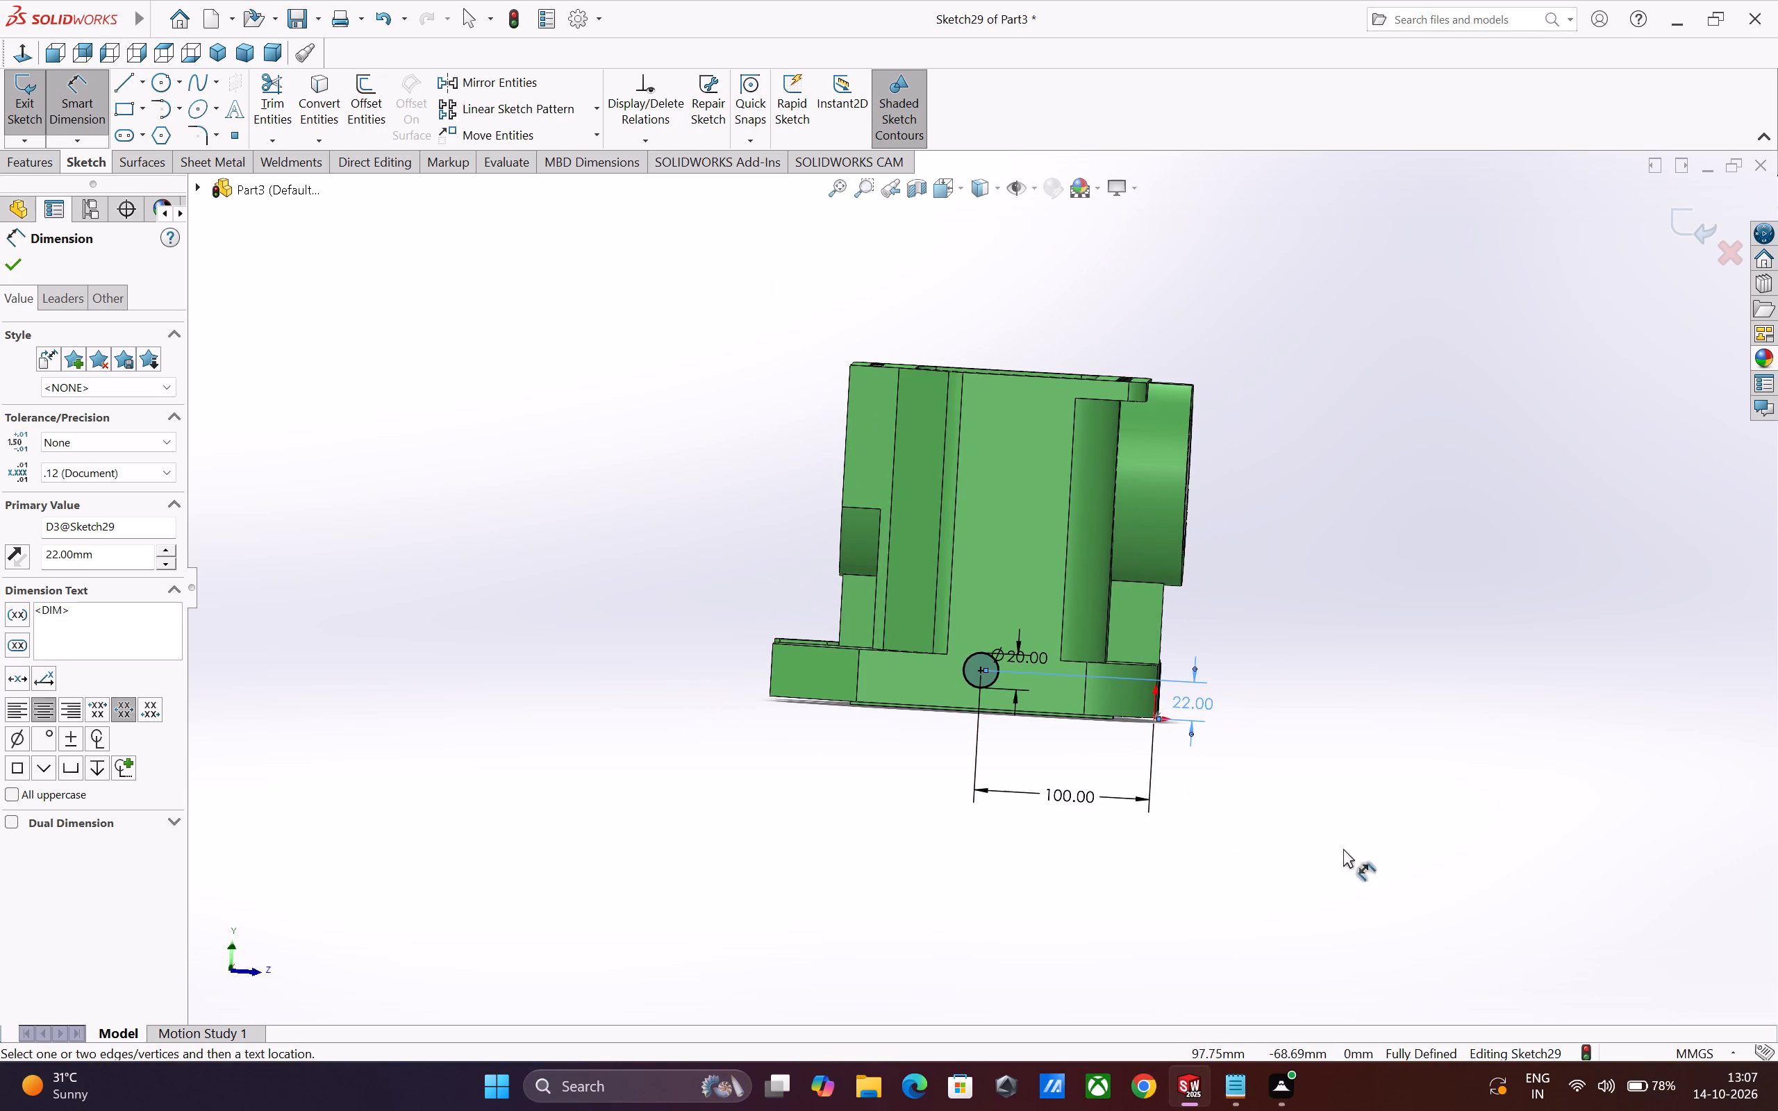
scroll(1370, 849, "down", 1)
middle_click_drag(1380, 849, 1399, 838)
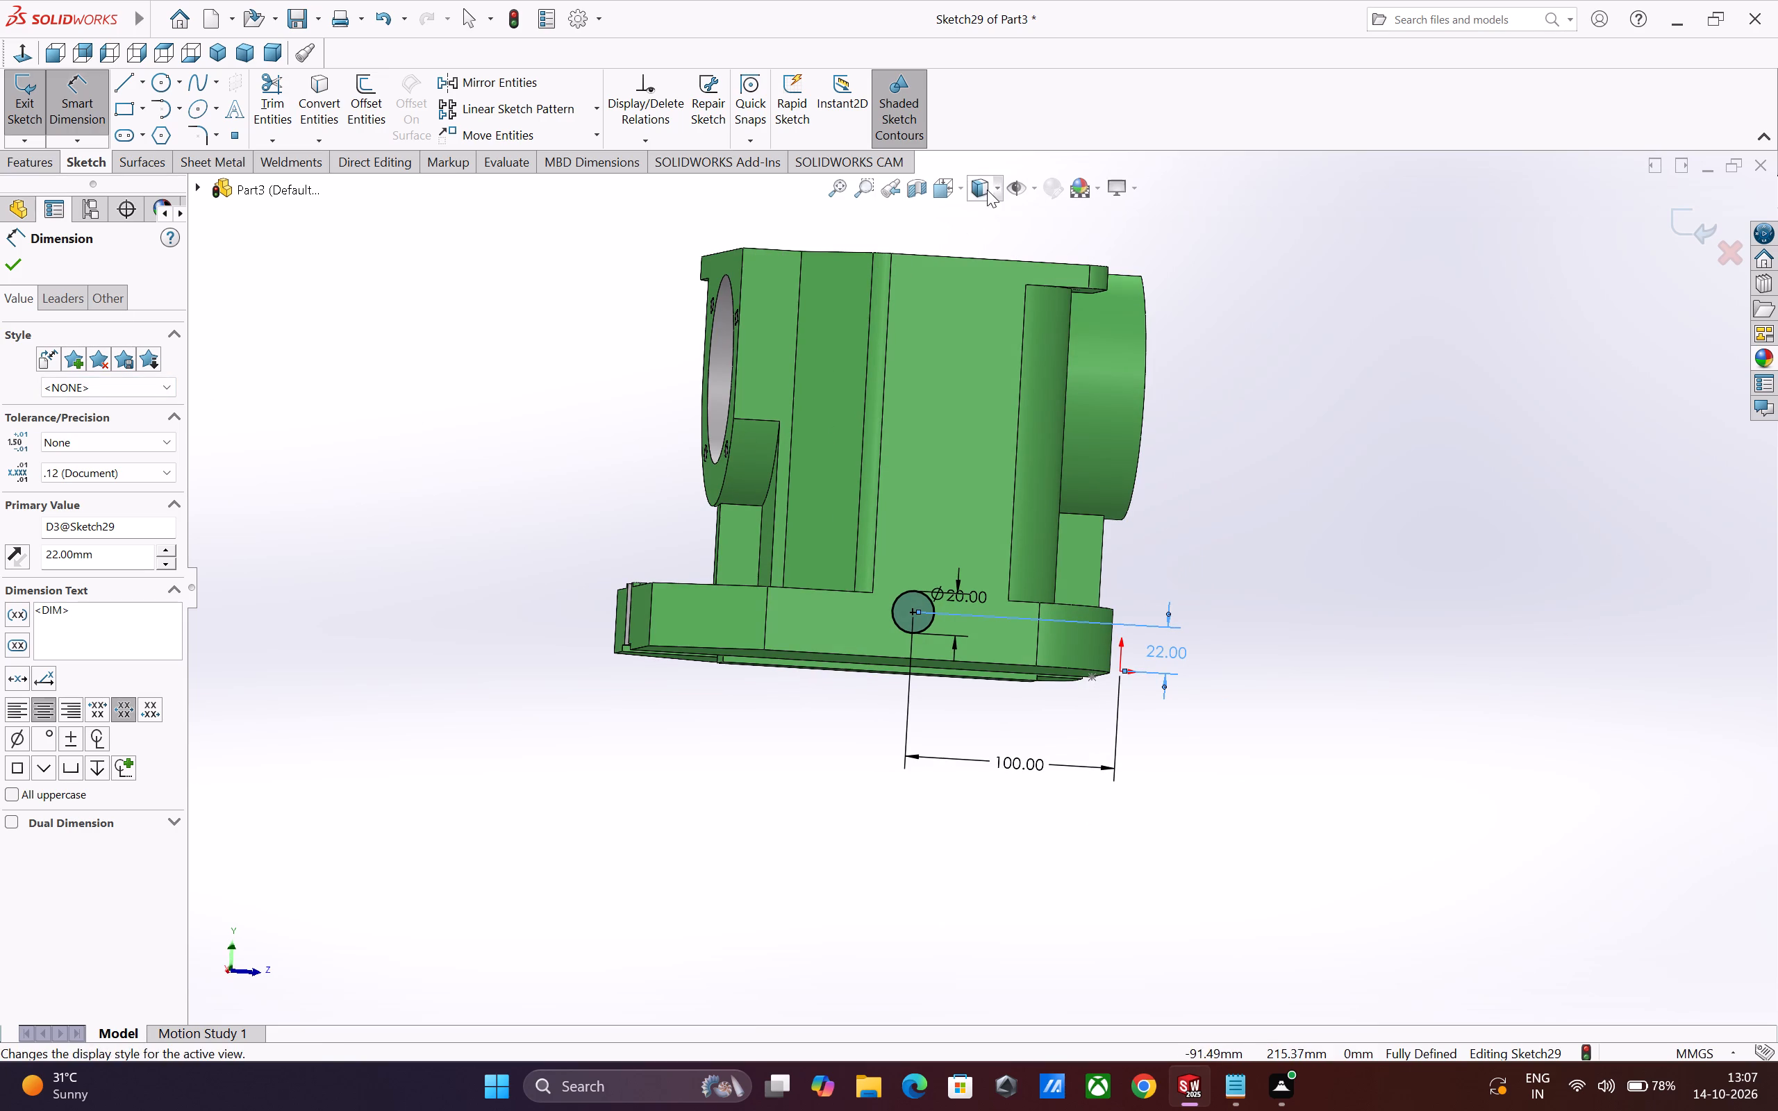
left_click(958, 190)
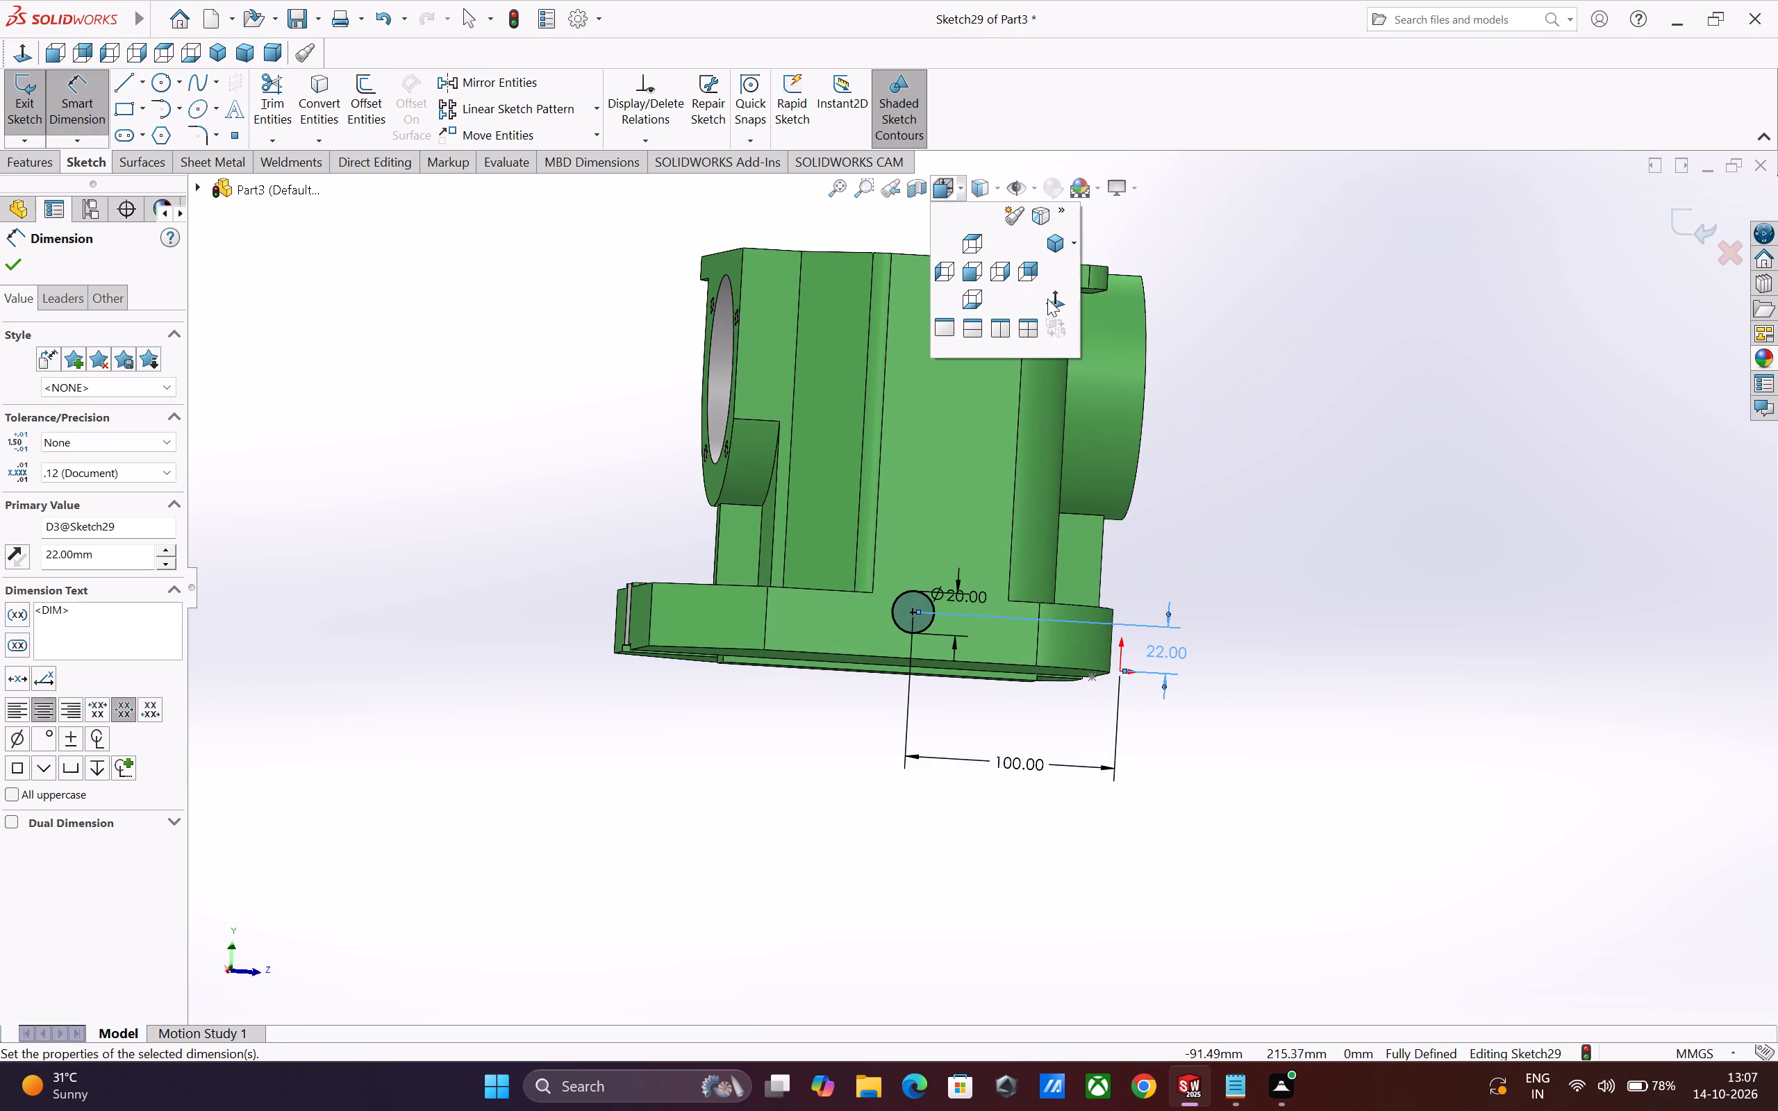
left_click(1050, 300)
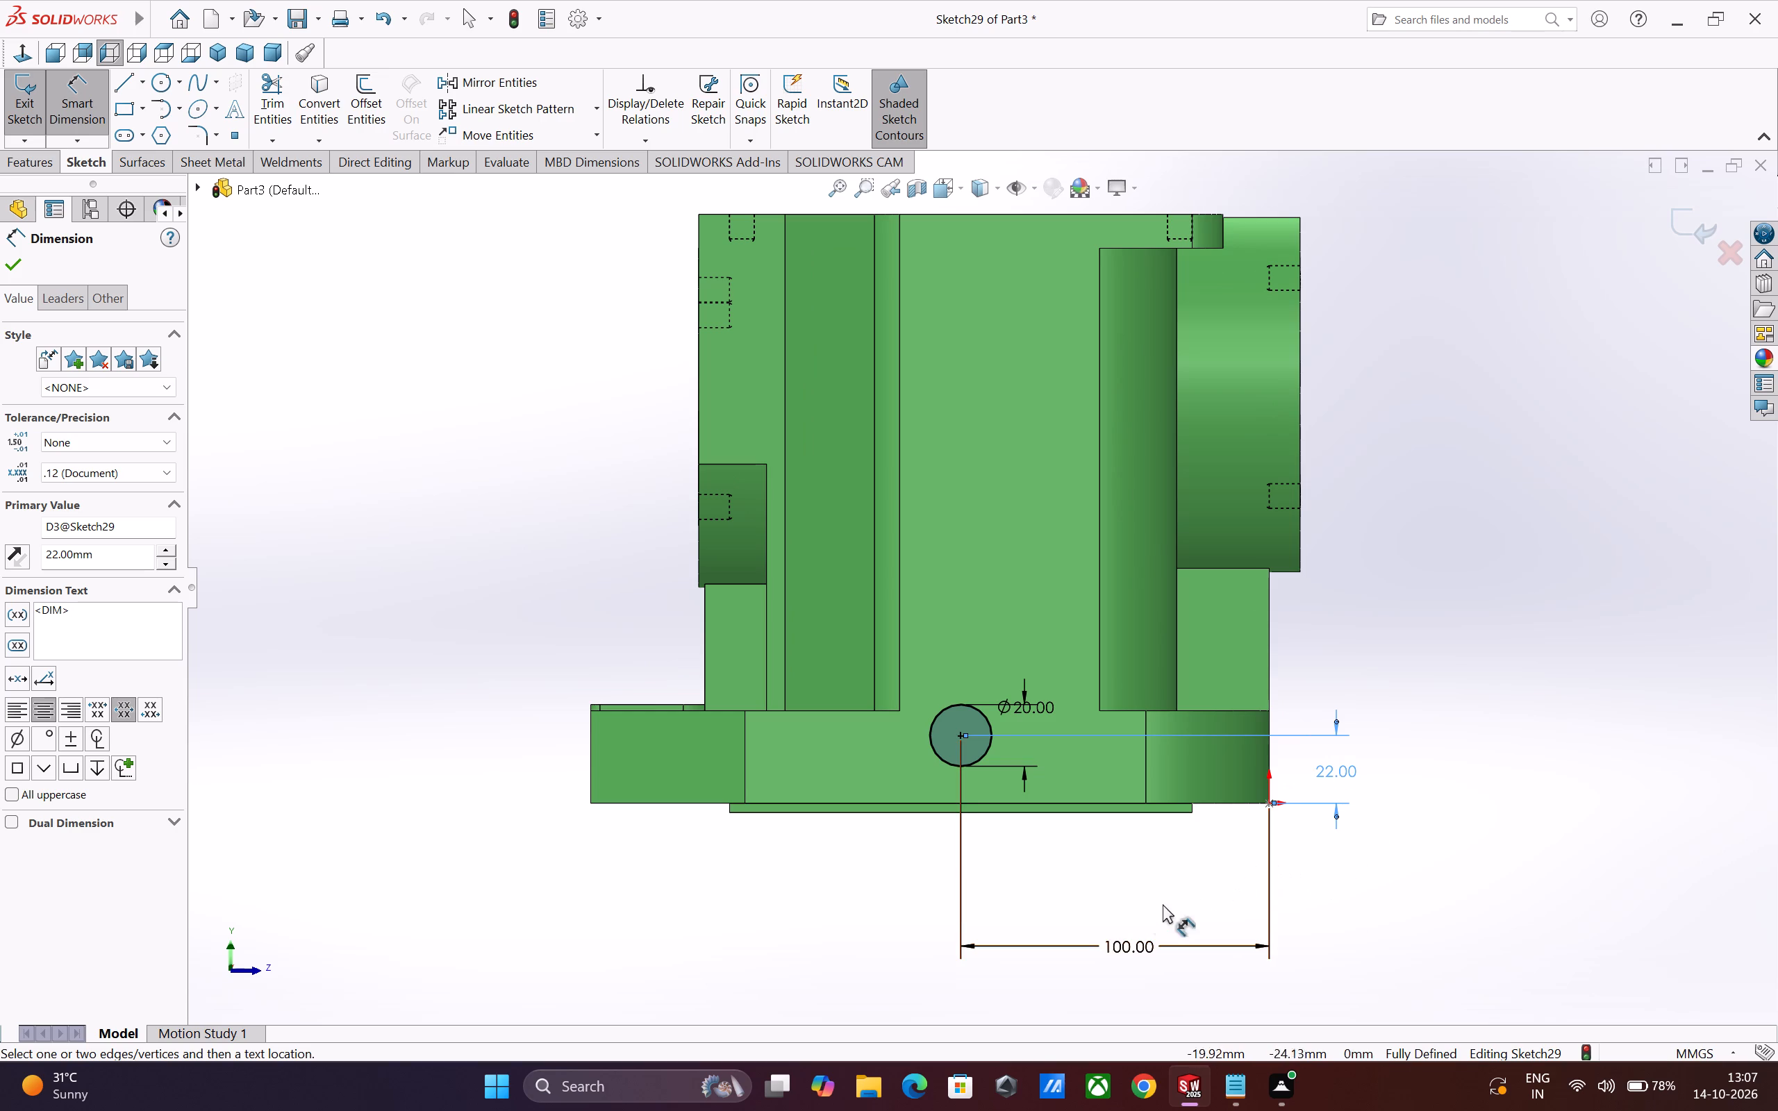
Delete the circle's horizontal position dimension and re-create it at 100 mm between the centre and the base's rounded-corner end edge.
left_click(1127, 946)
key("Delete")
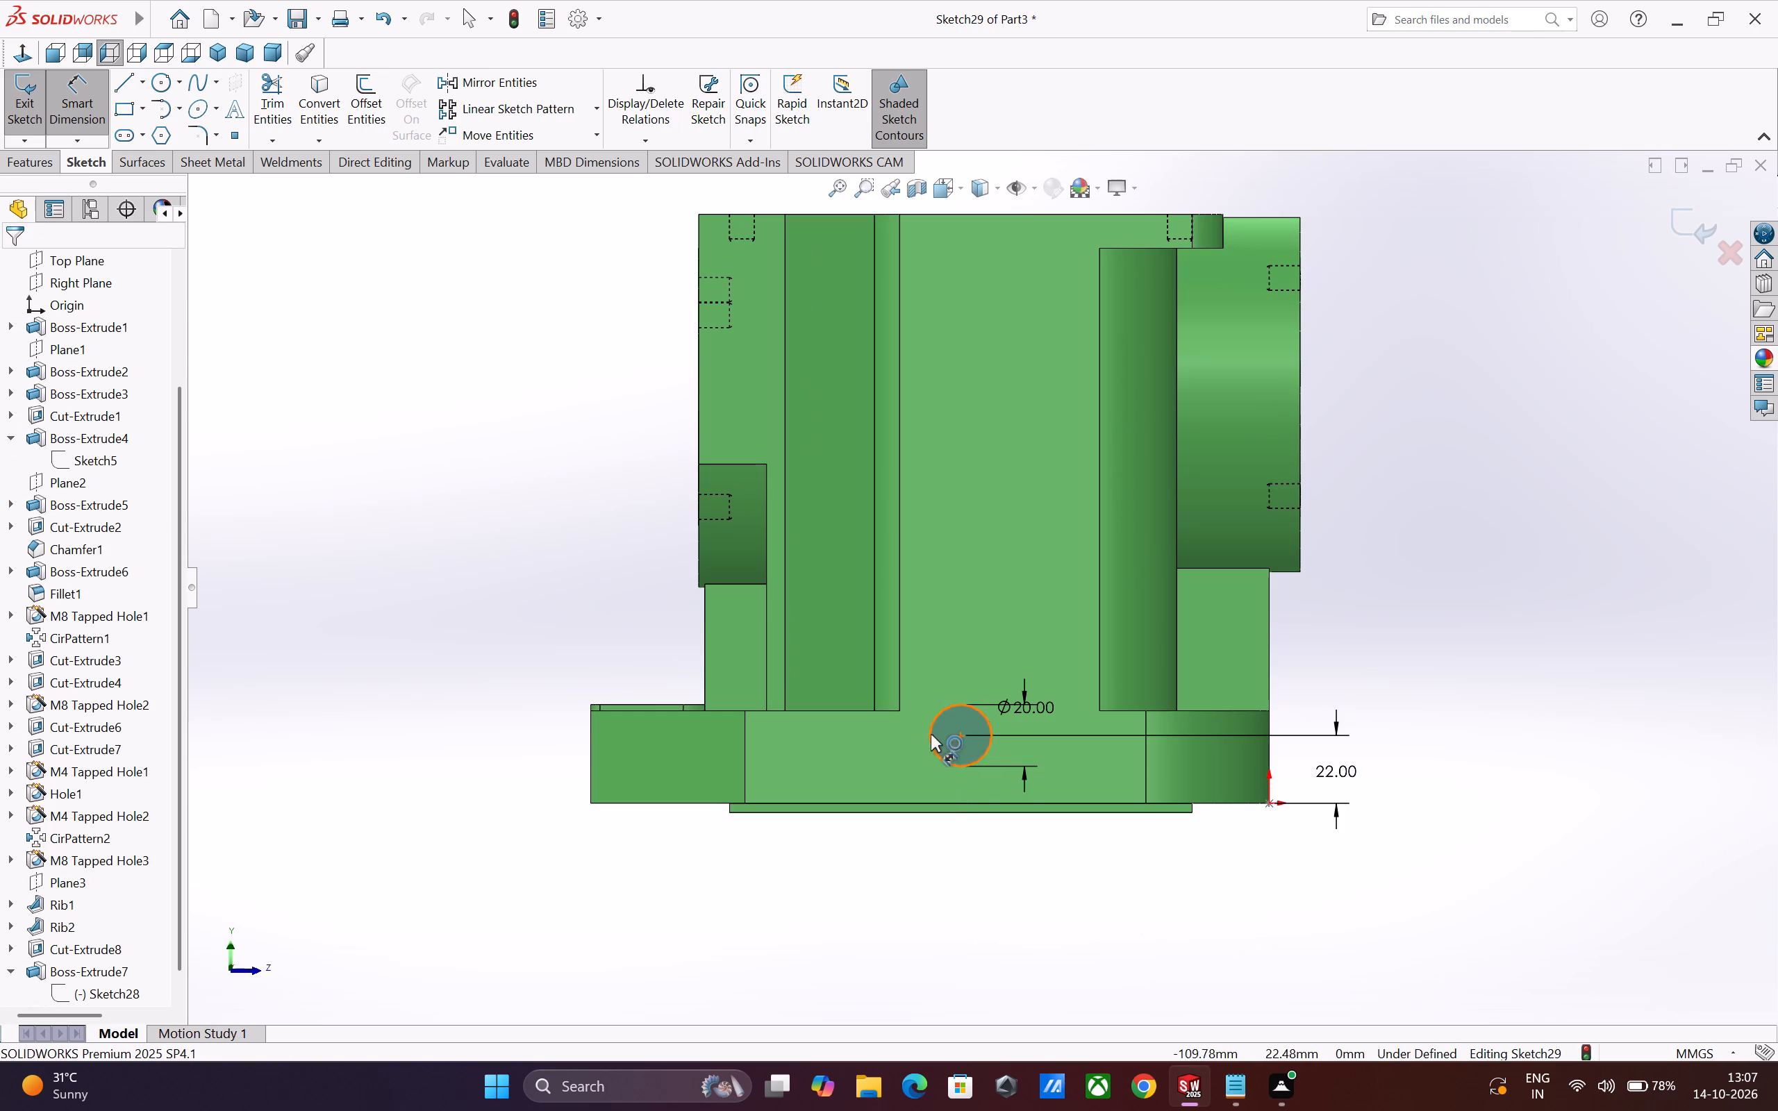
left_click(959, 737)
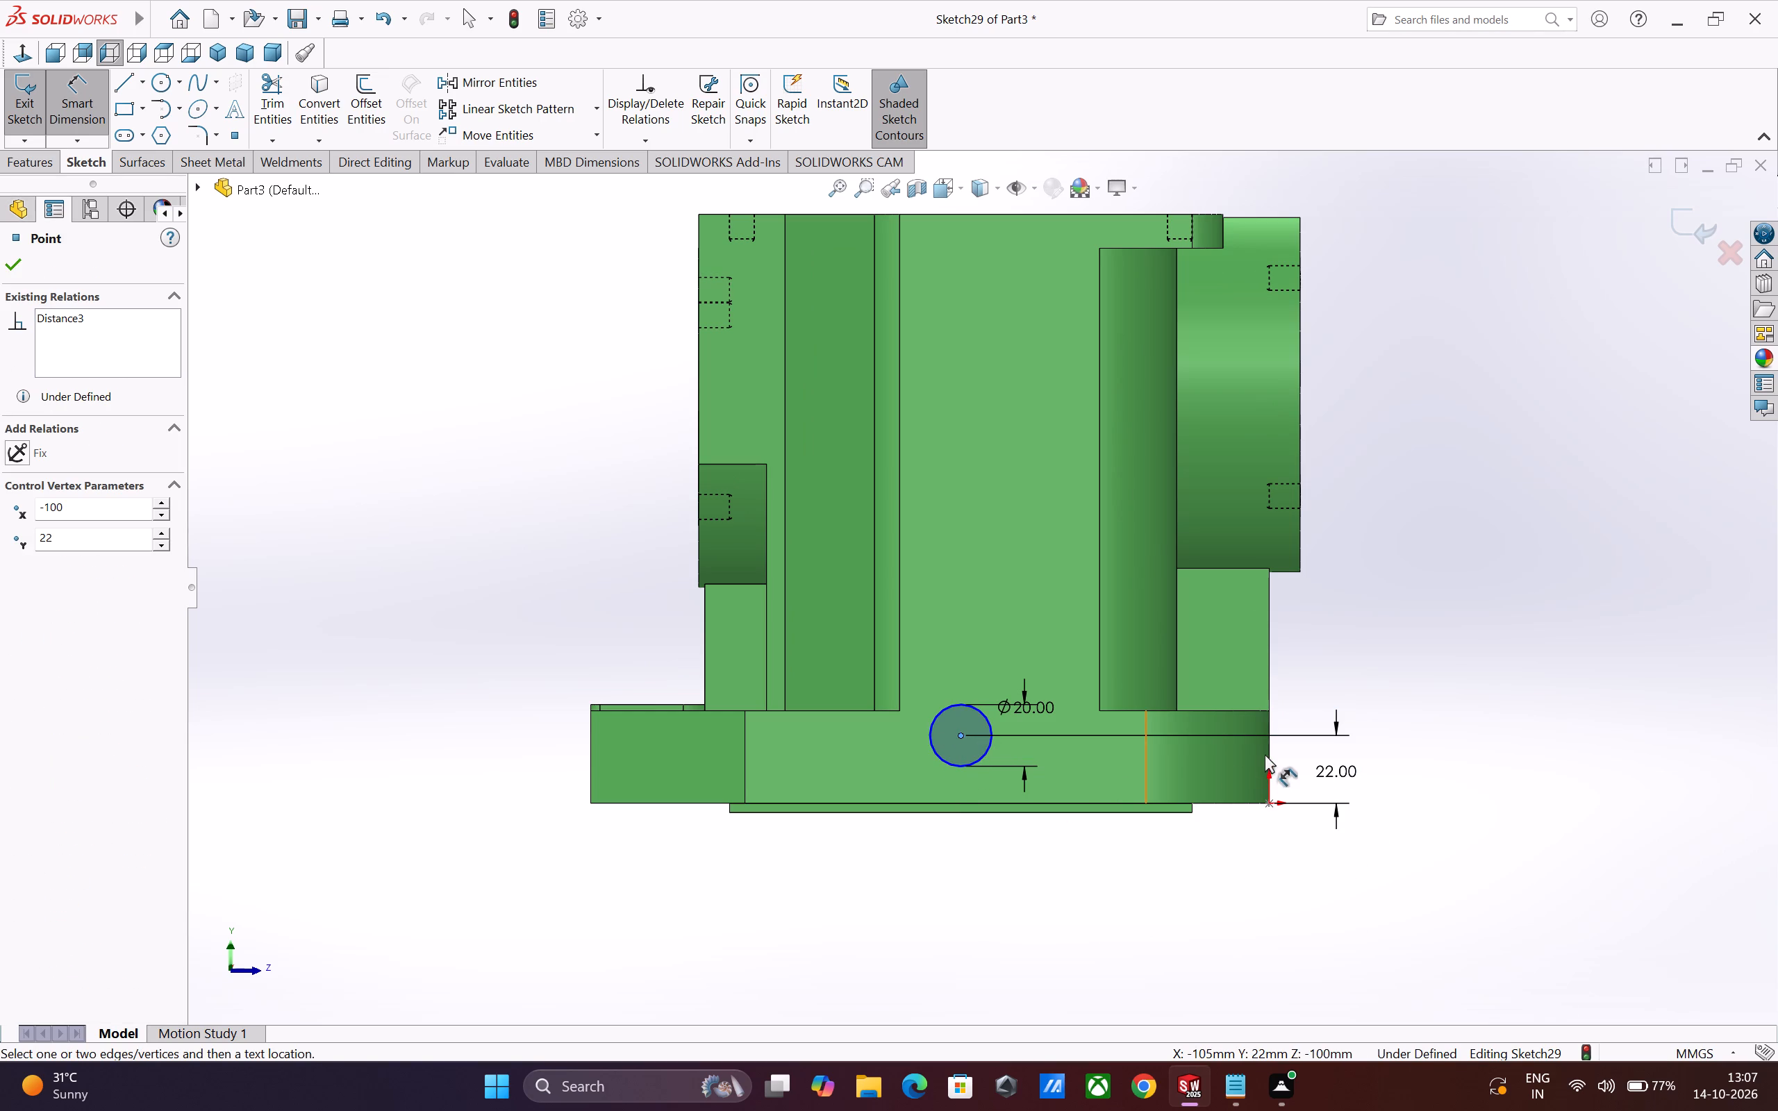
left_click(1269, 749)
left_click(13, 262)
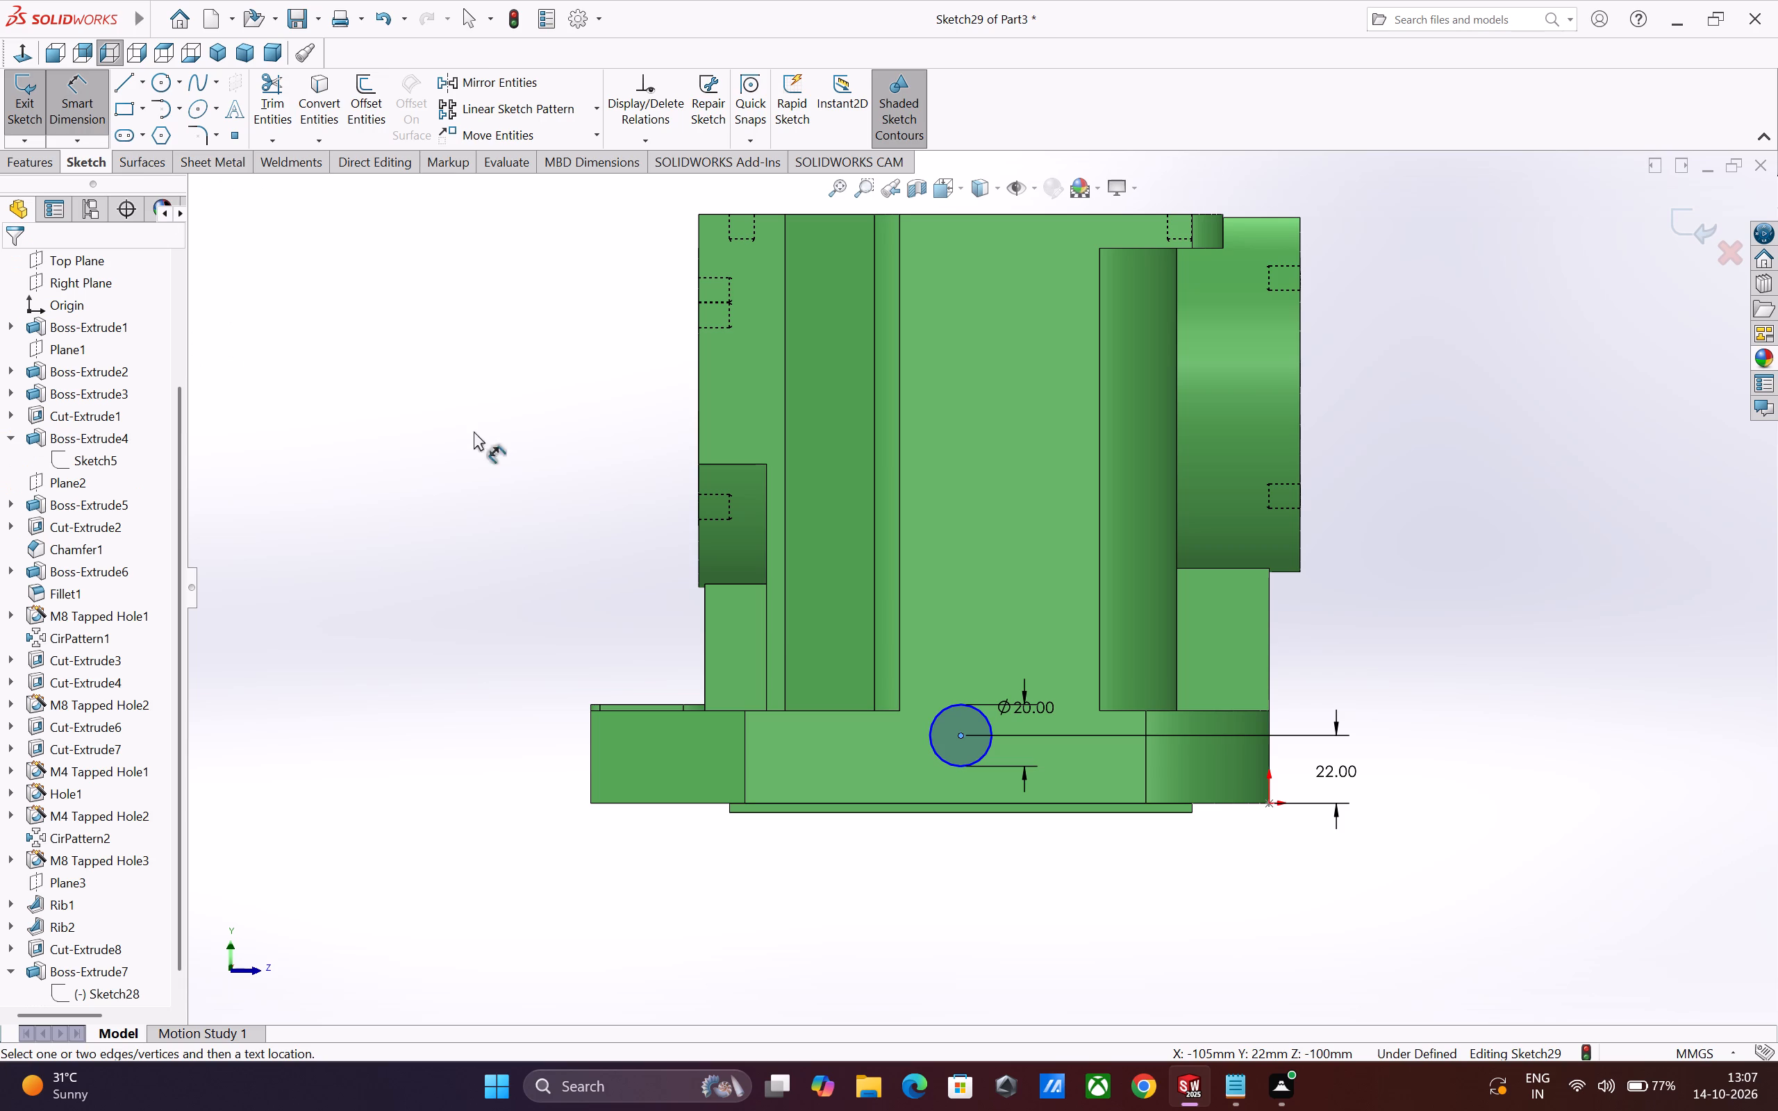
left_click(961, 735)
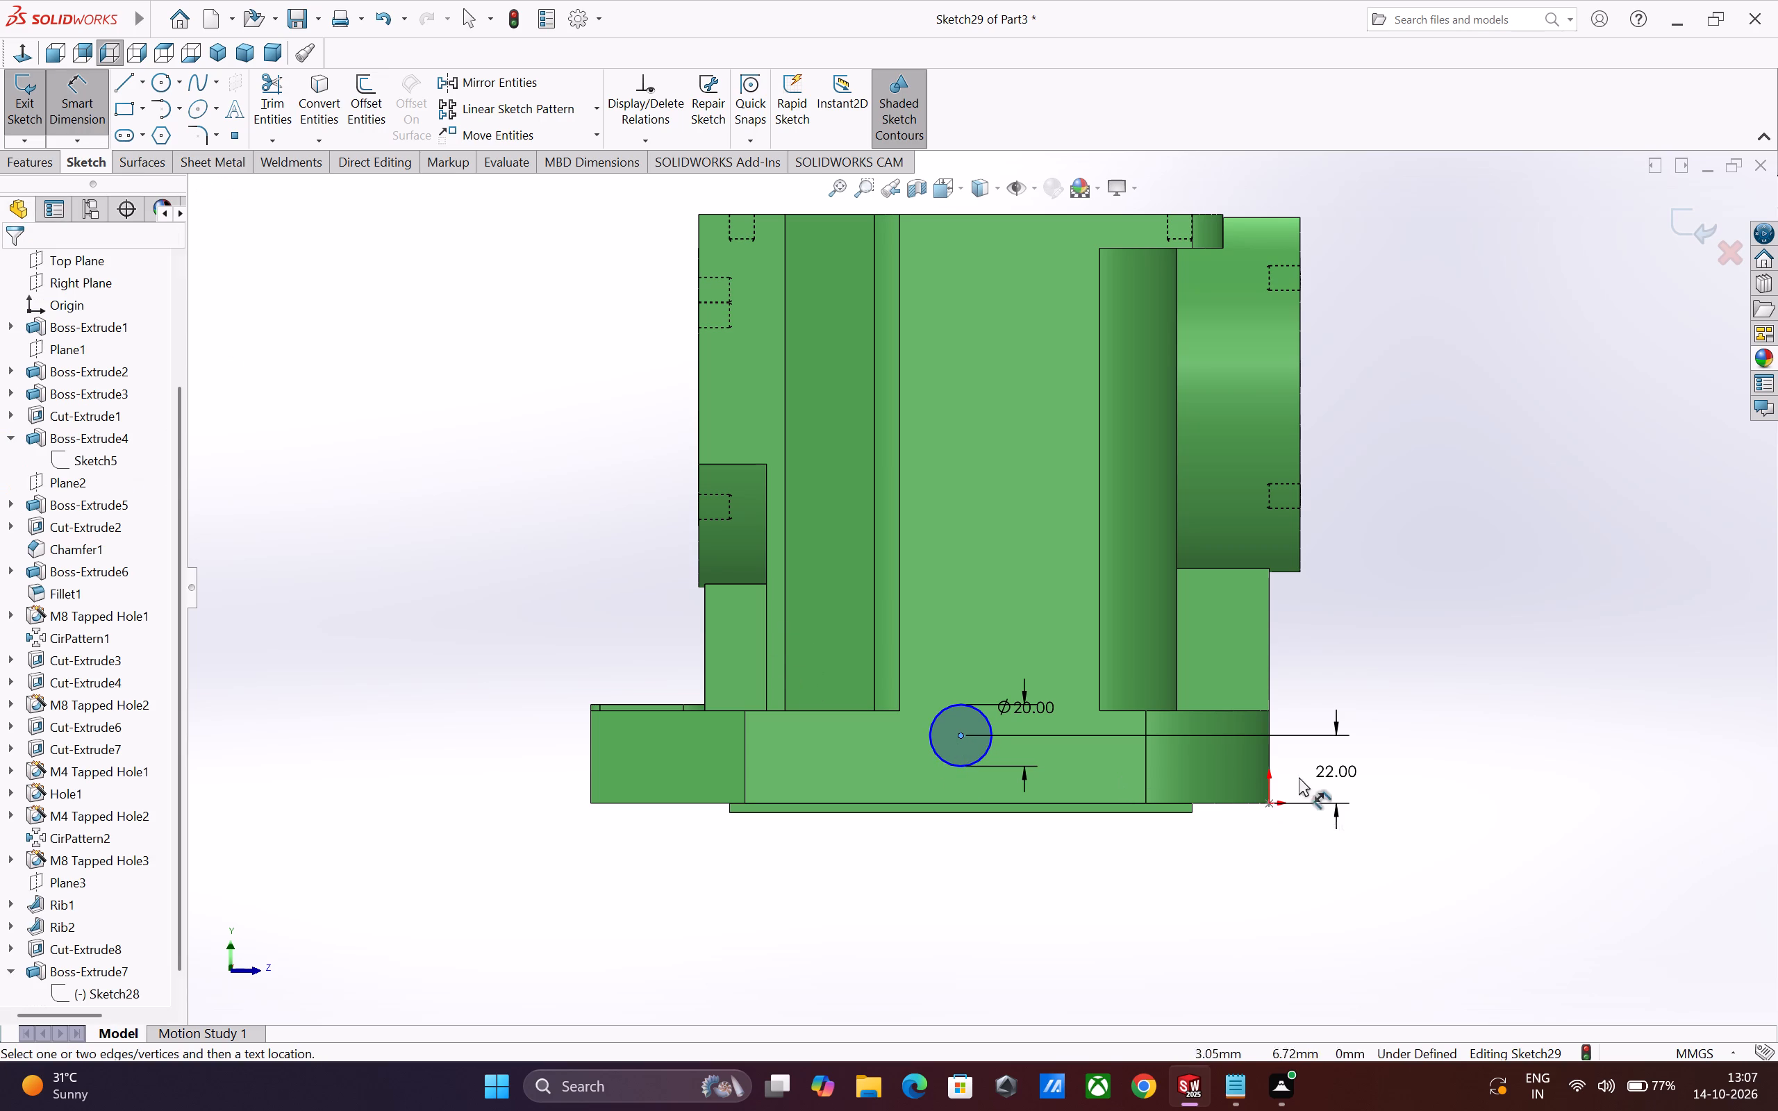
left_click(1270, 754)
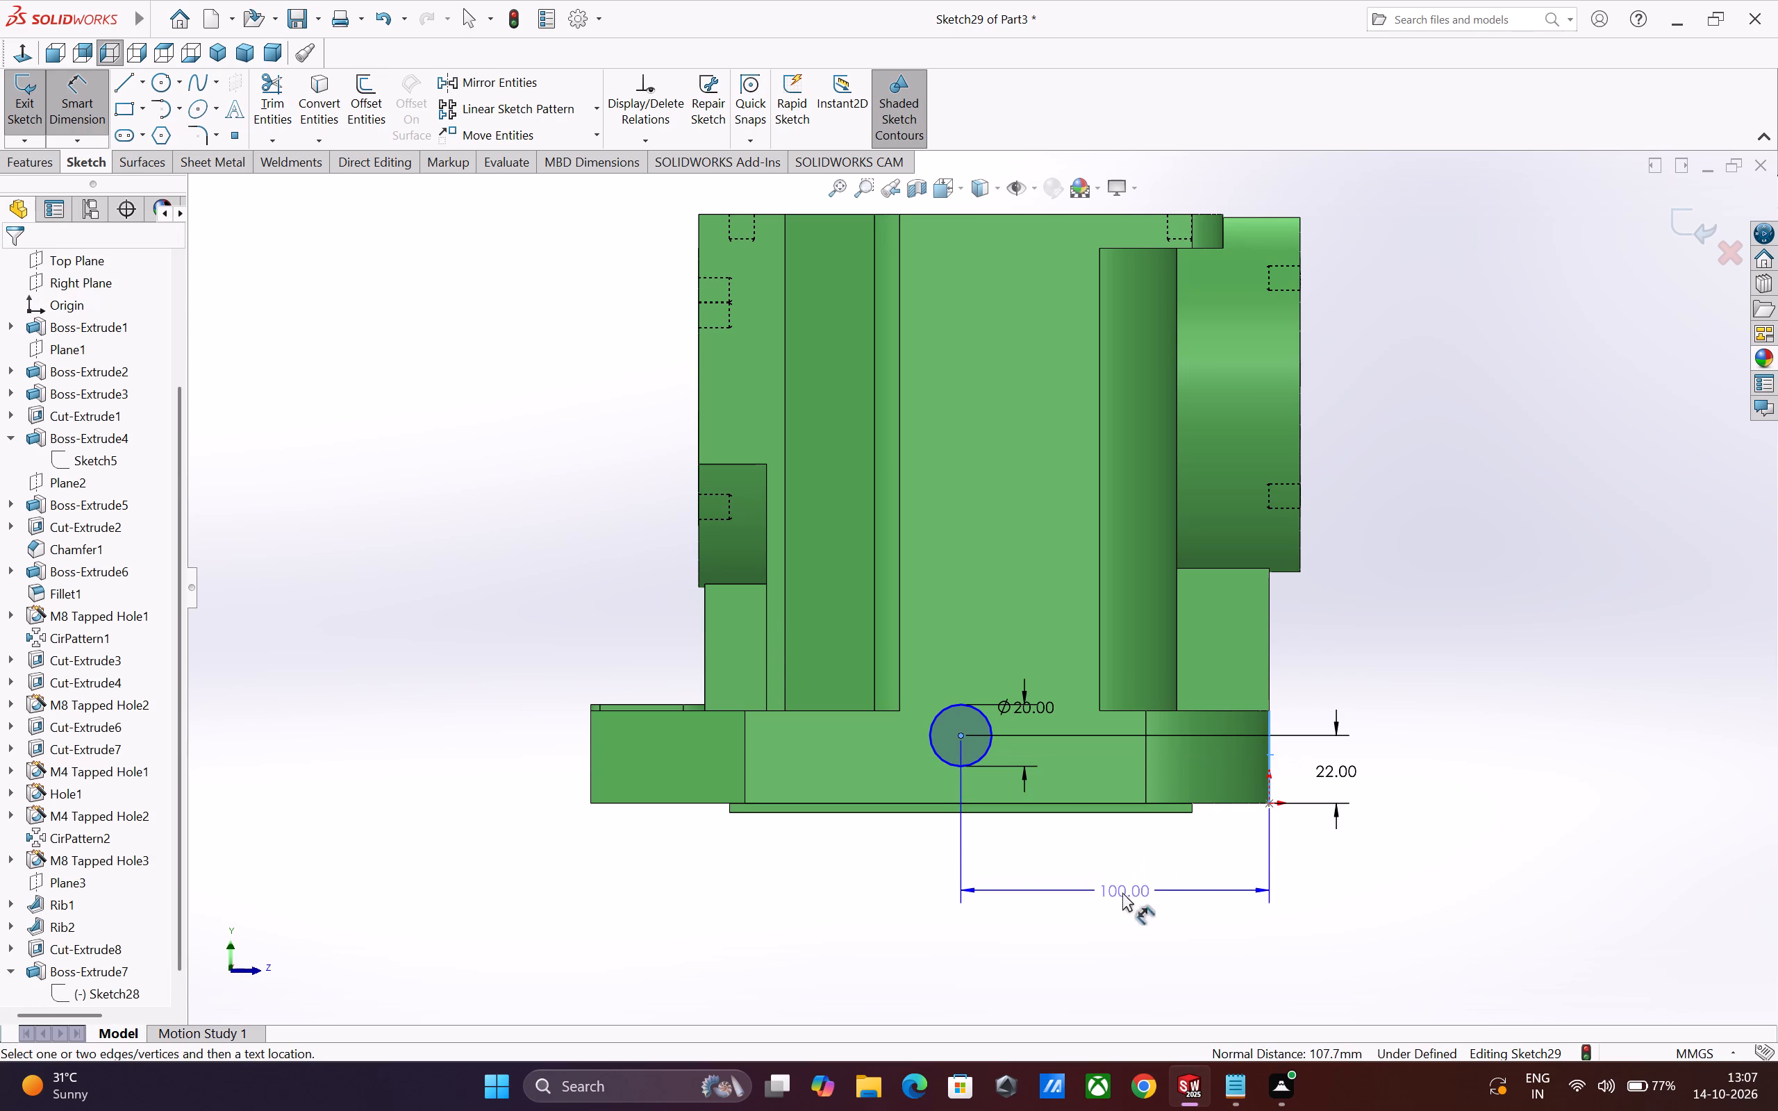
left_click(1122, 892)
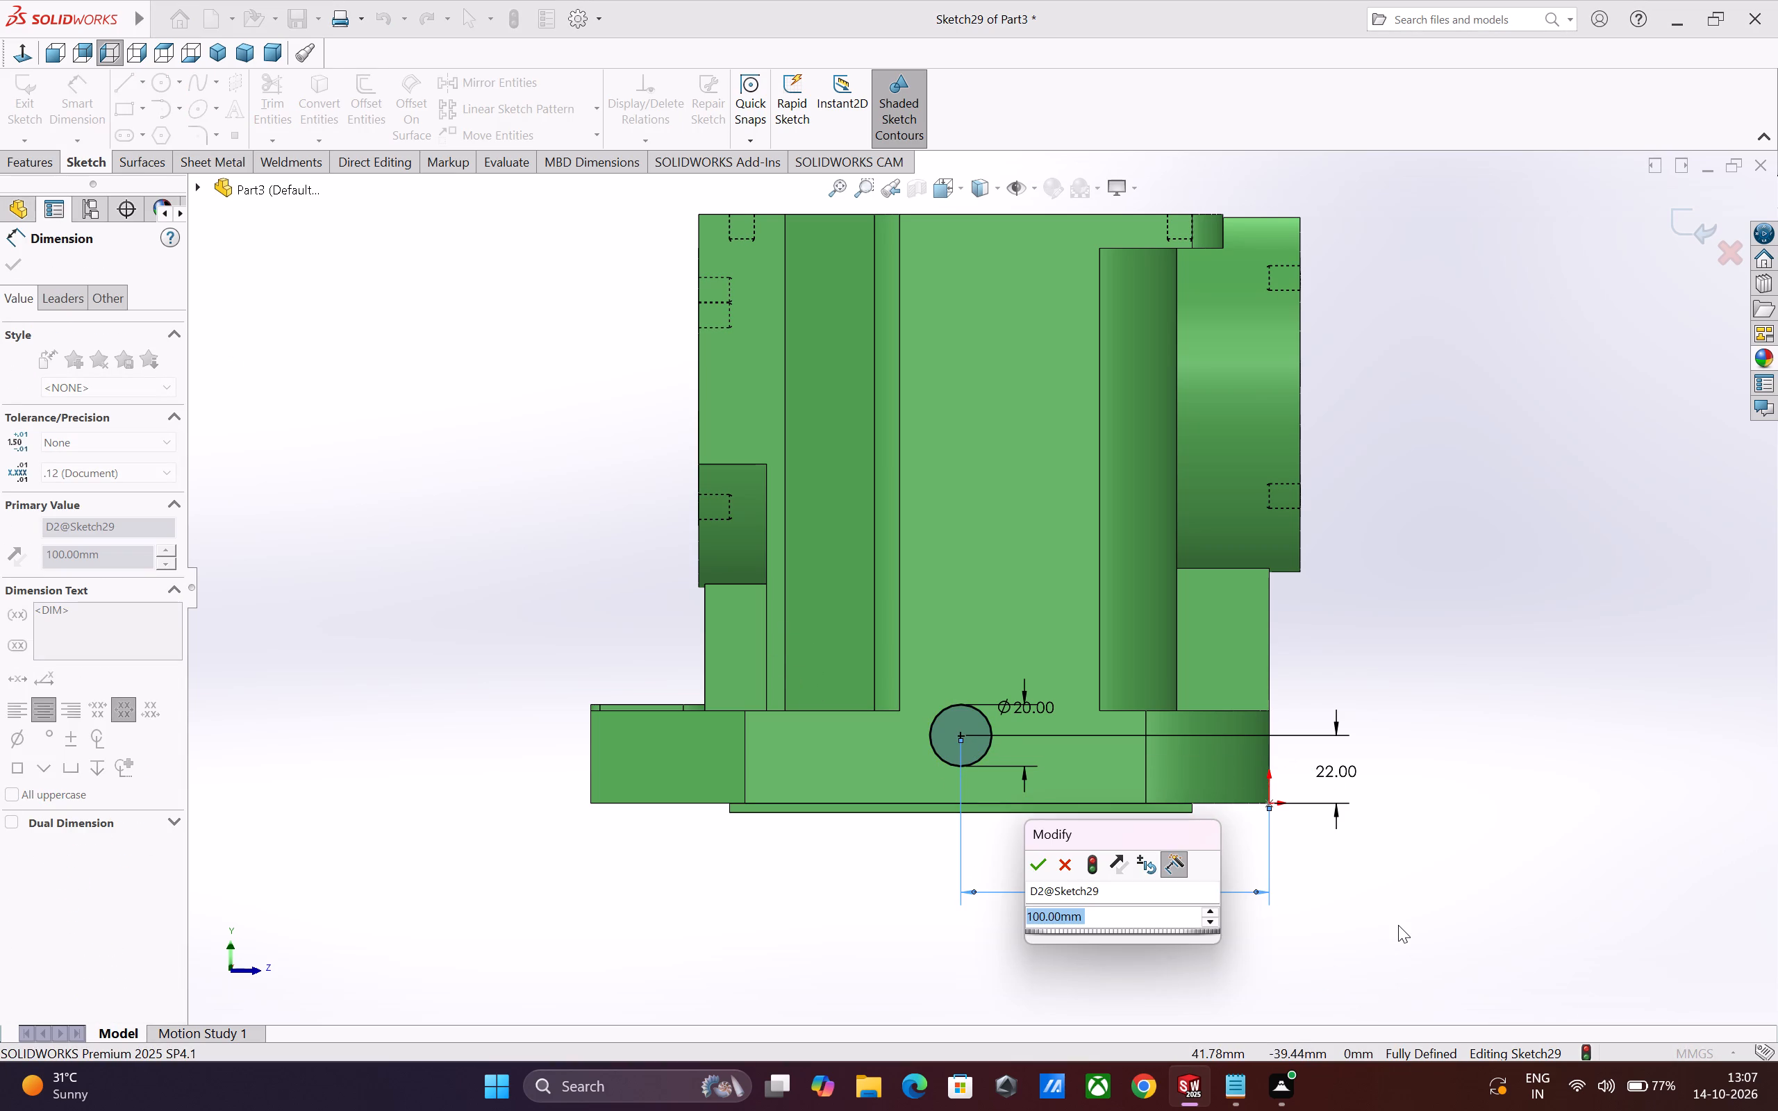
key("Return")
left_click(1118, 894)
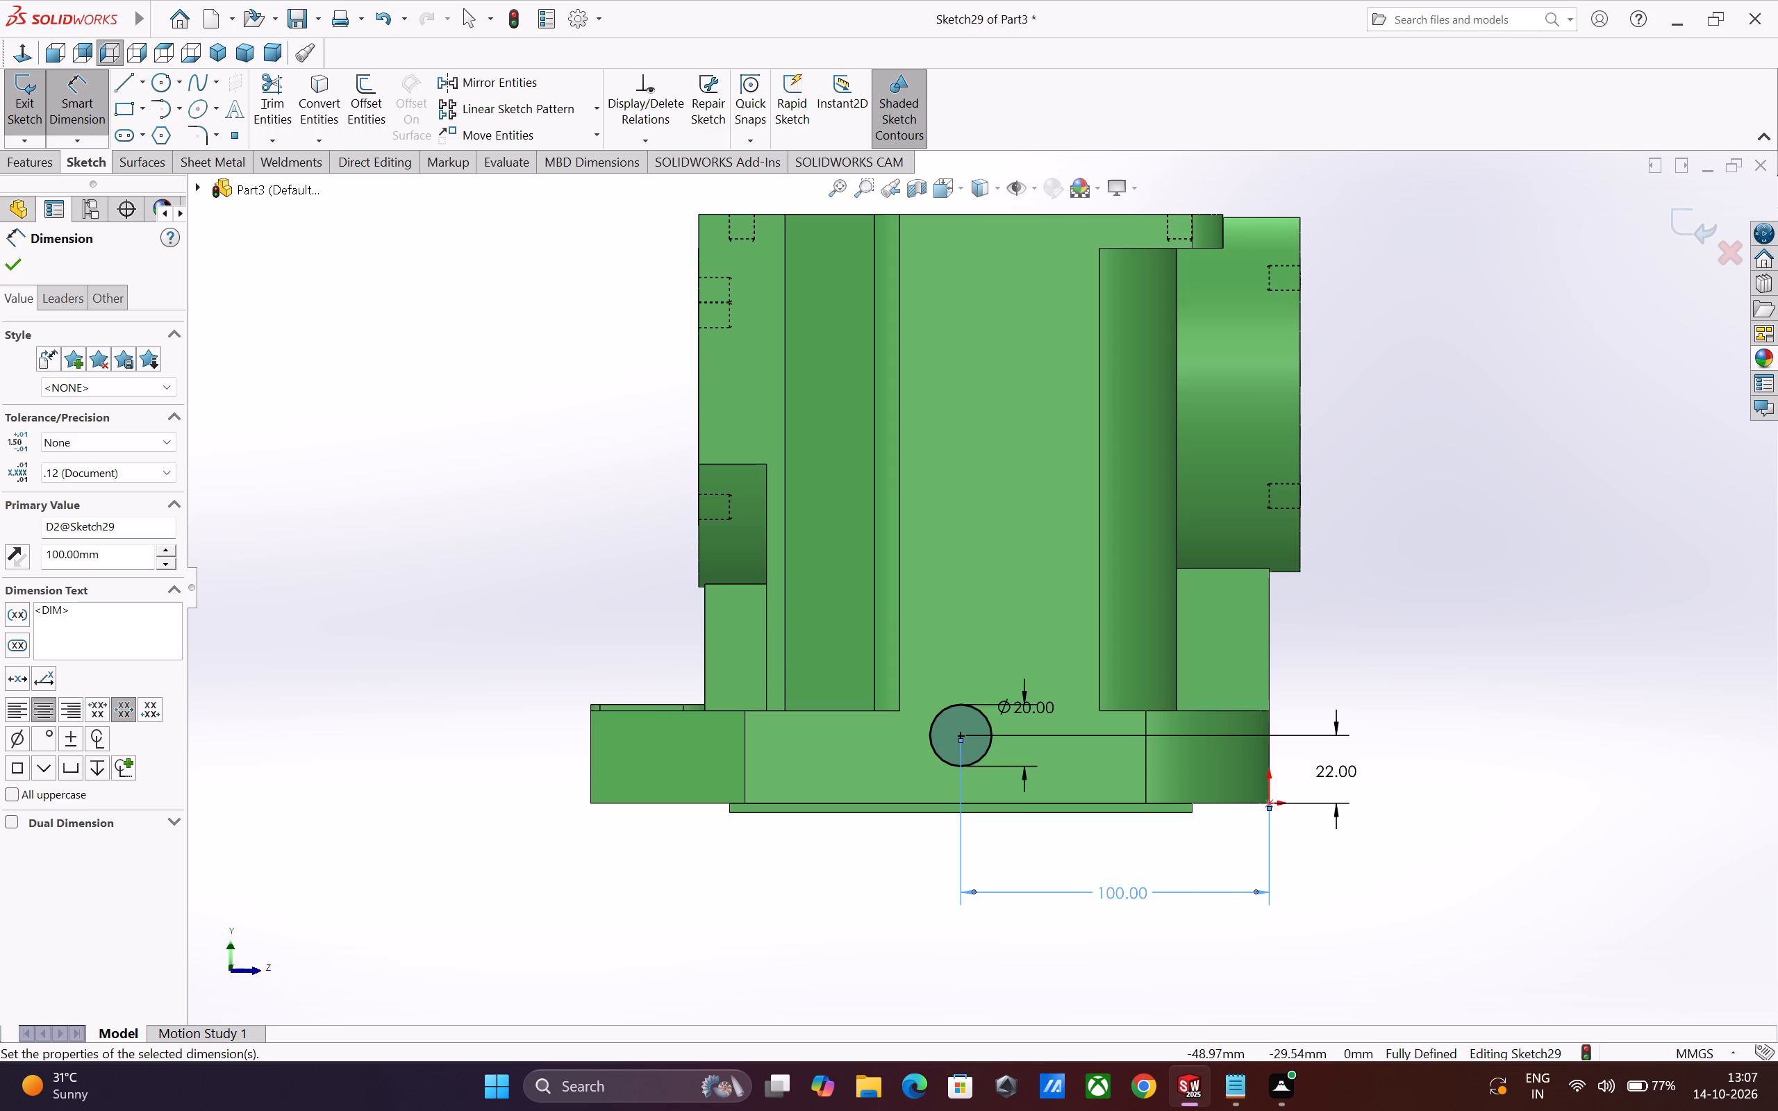
Replace the circle's horizontal position dimension with one of 100 mm from its centre to the outer edge of the round bearing flange.
key("Delete")
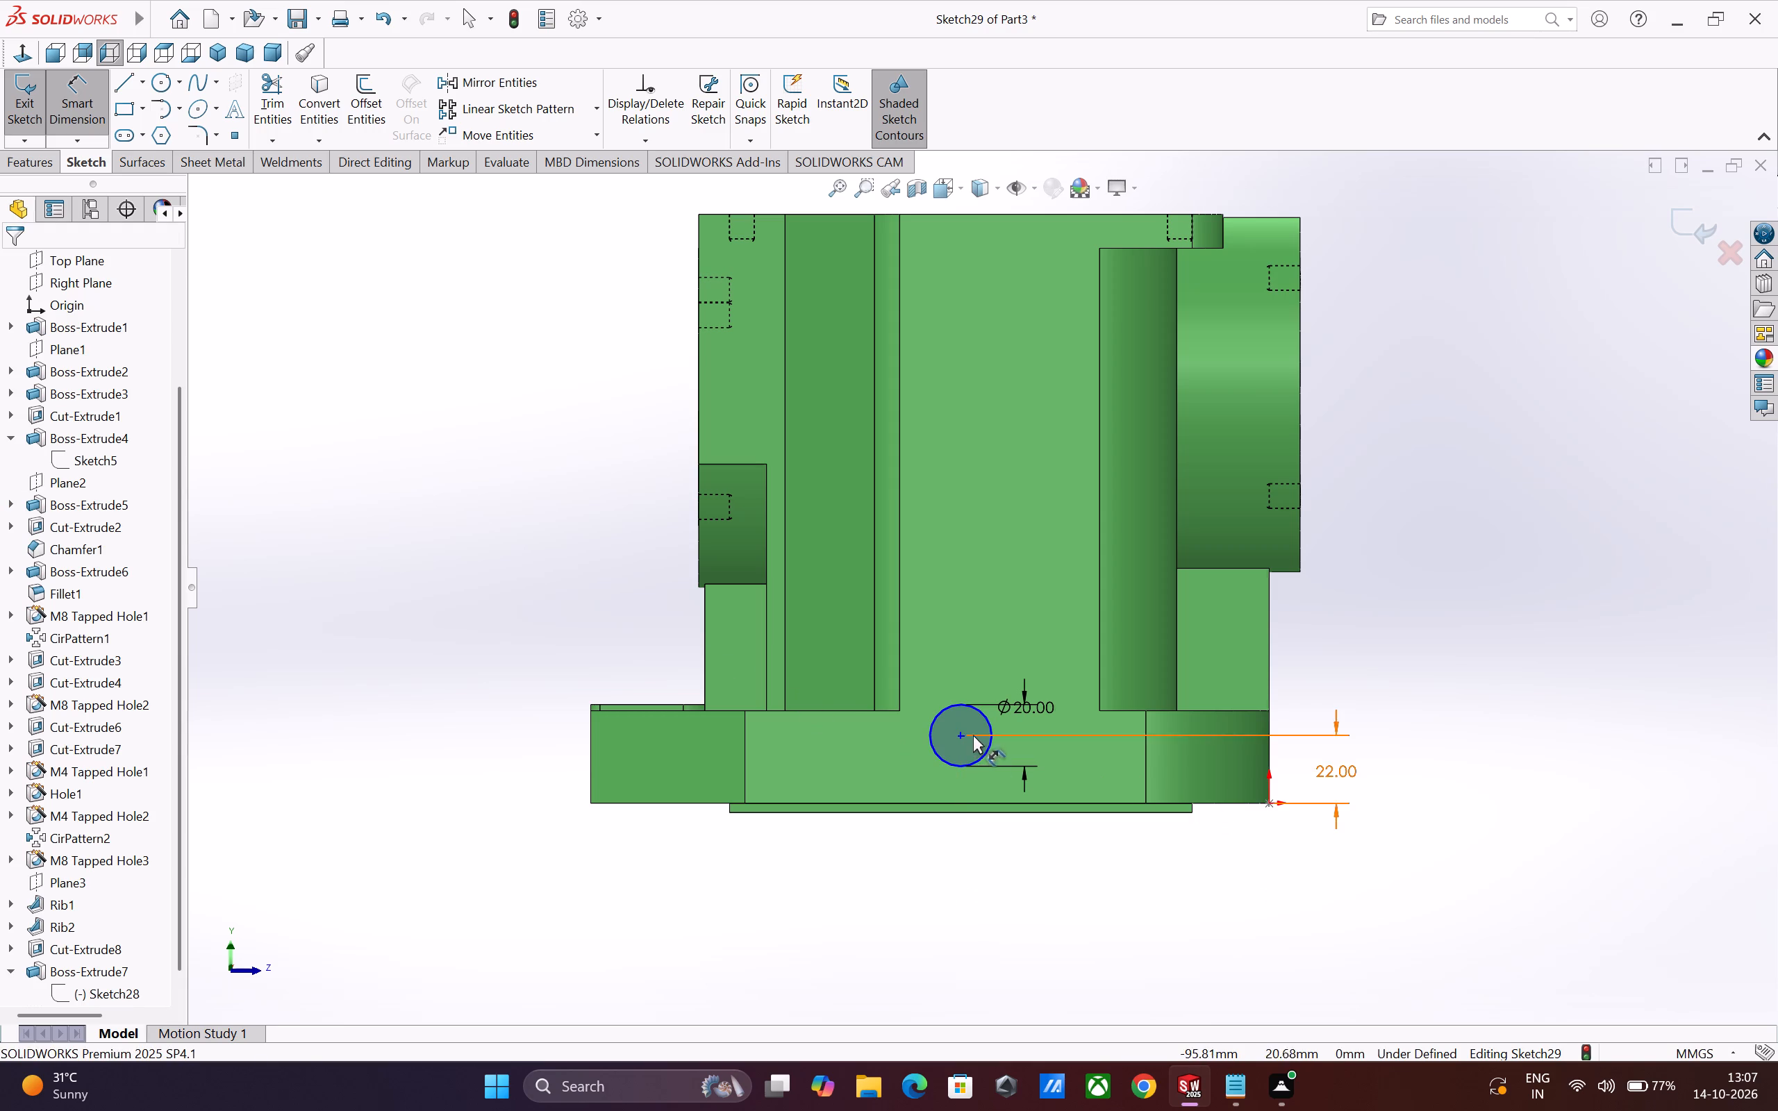
left_click(961, 733)
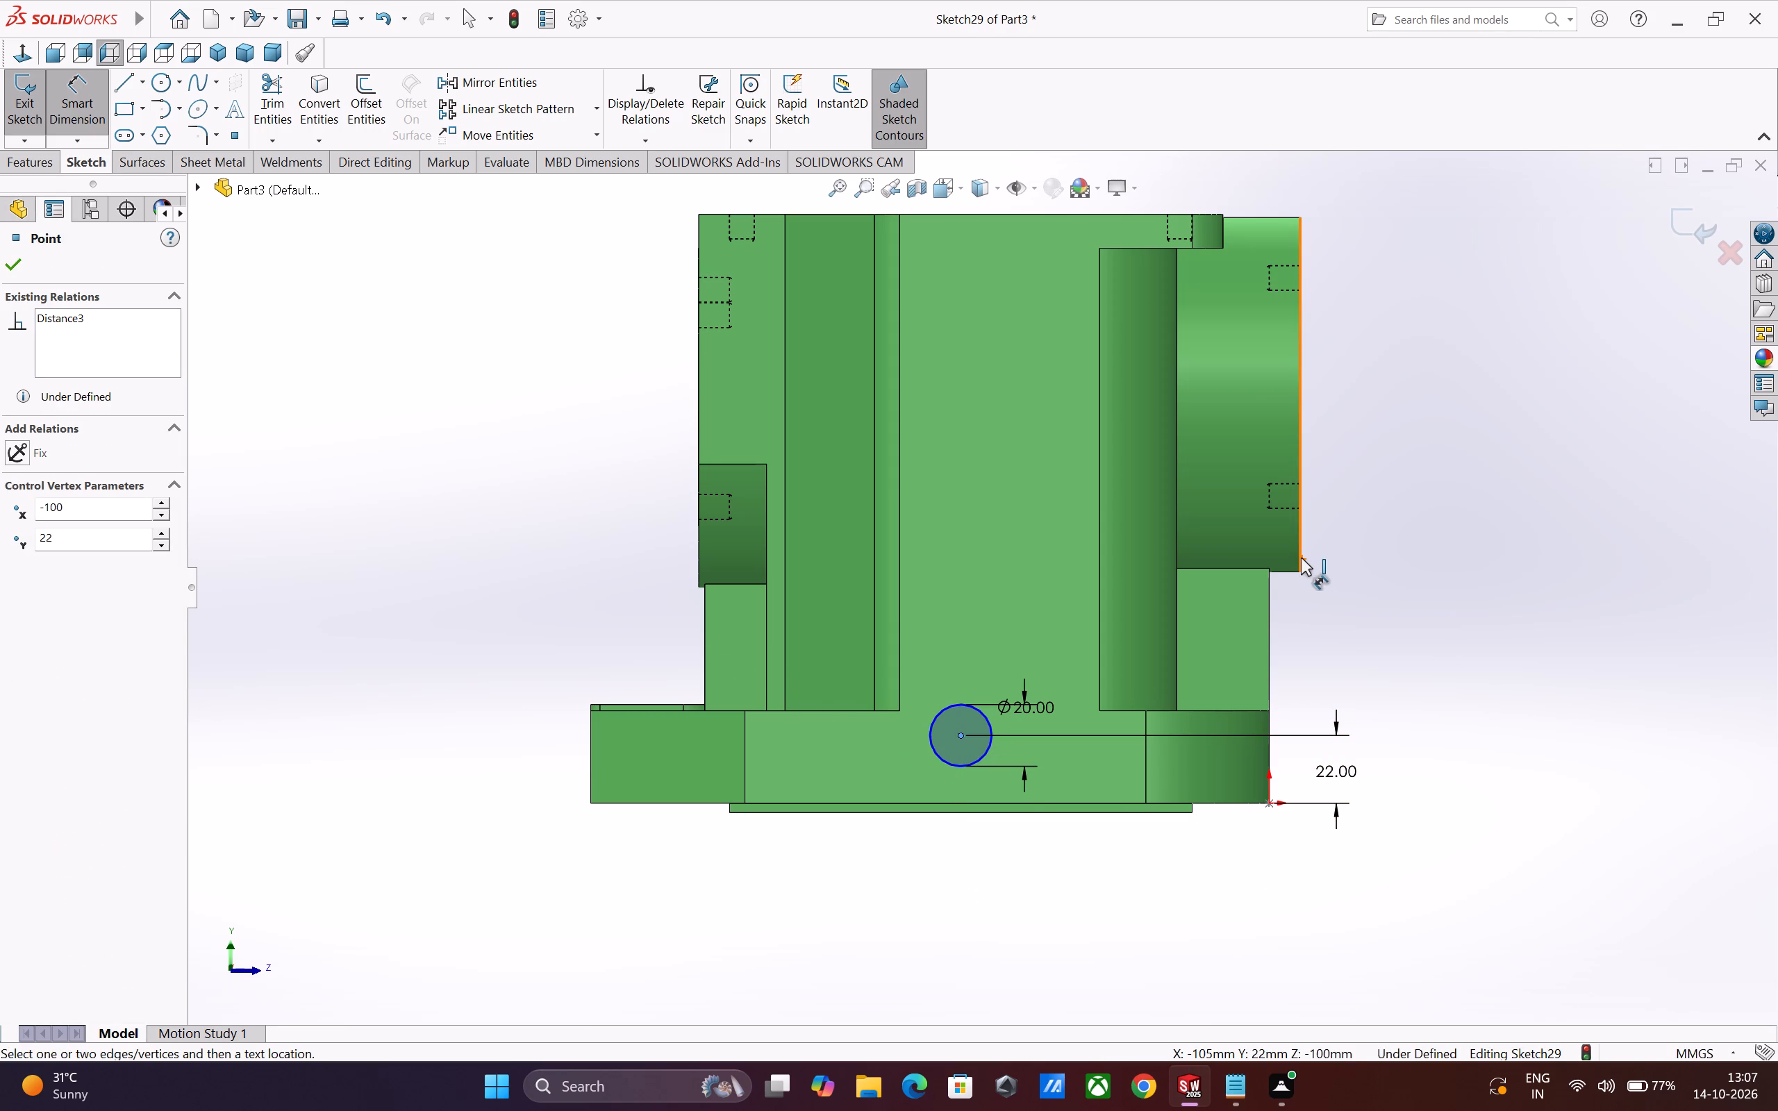
left_click(1301, 558)
left_click(1169, 903)
key("1")
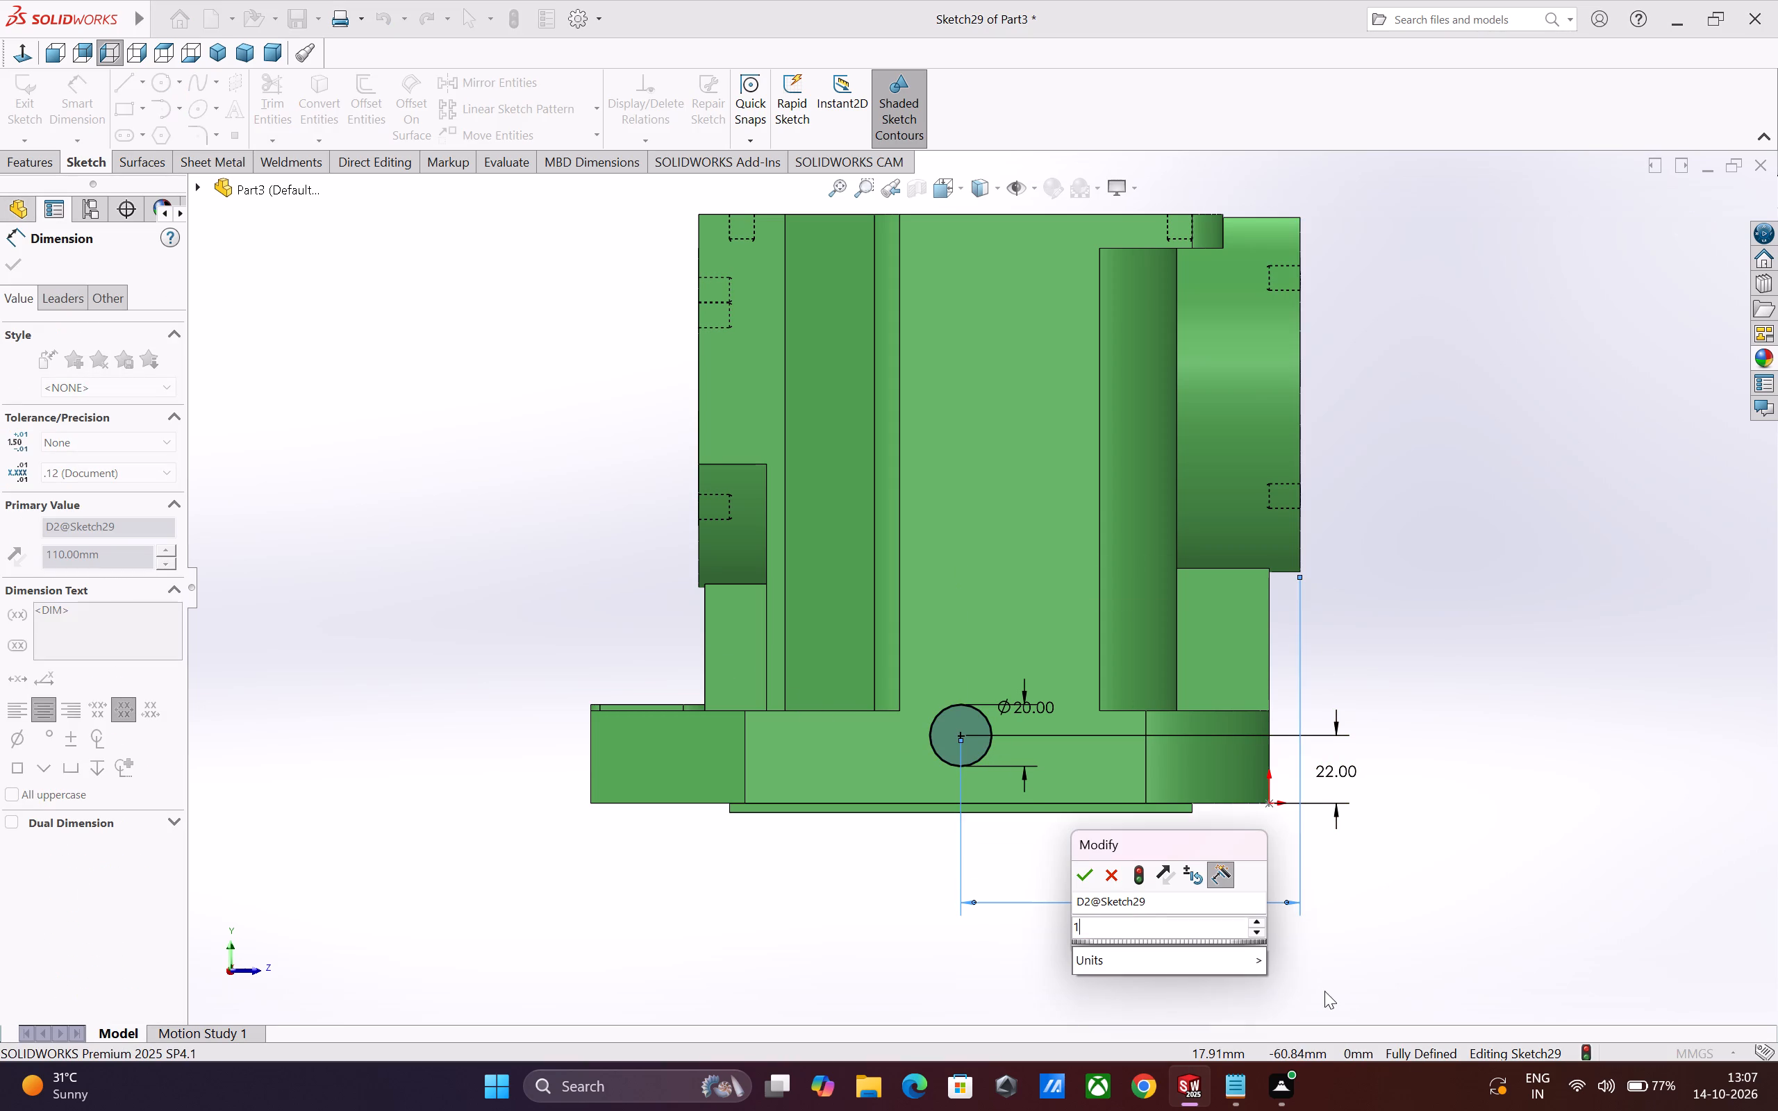
type("00")
key("Return")
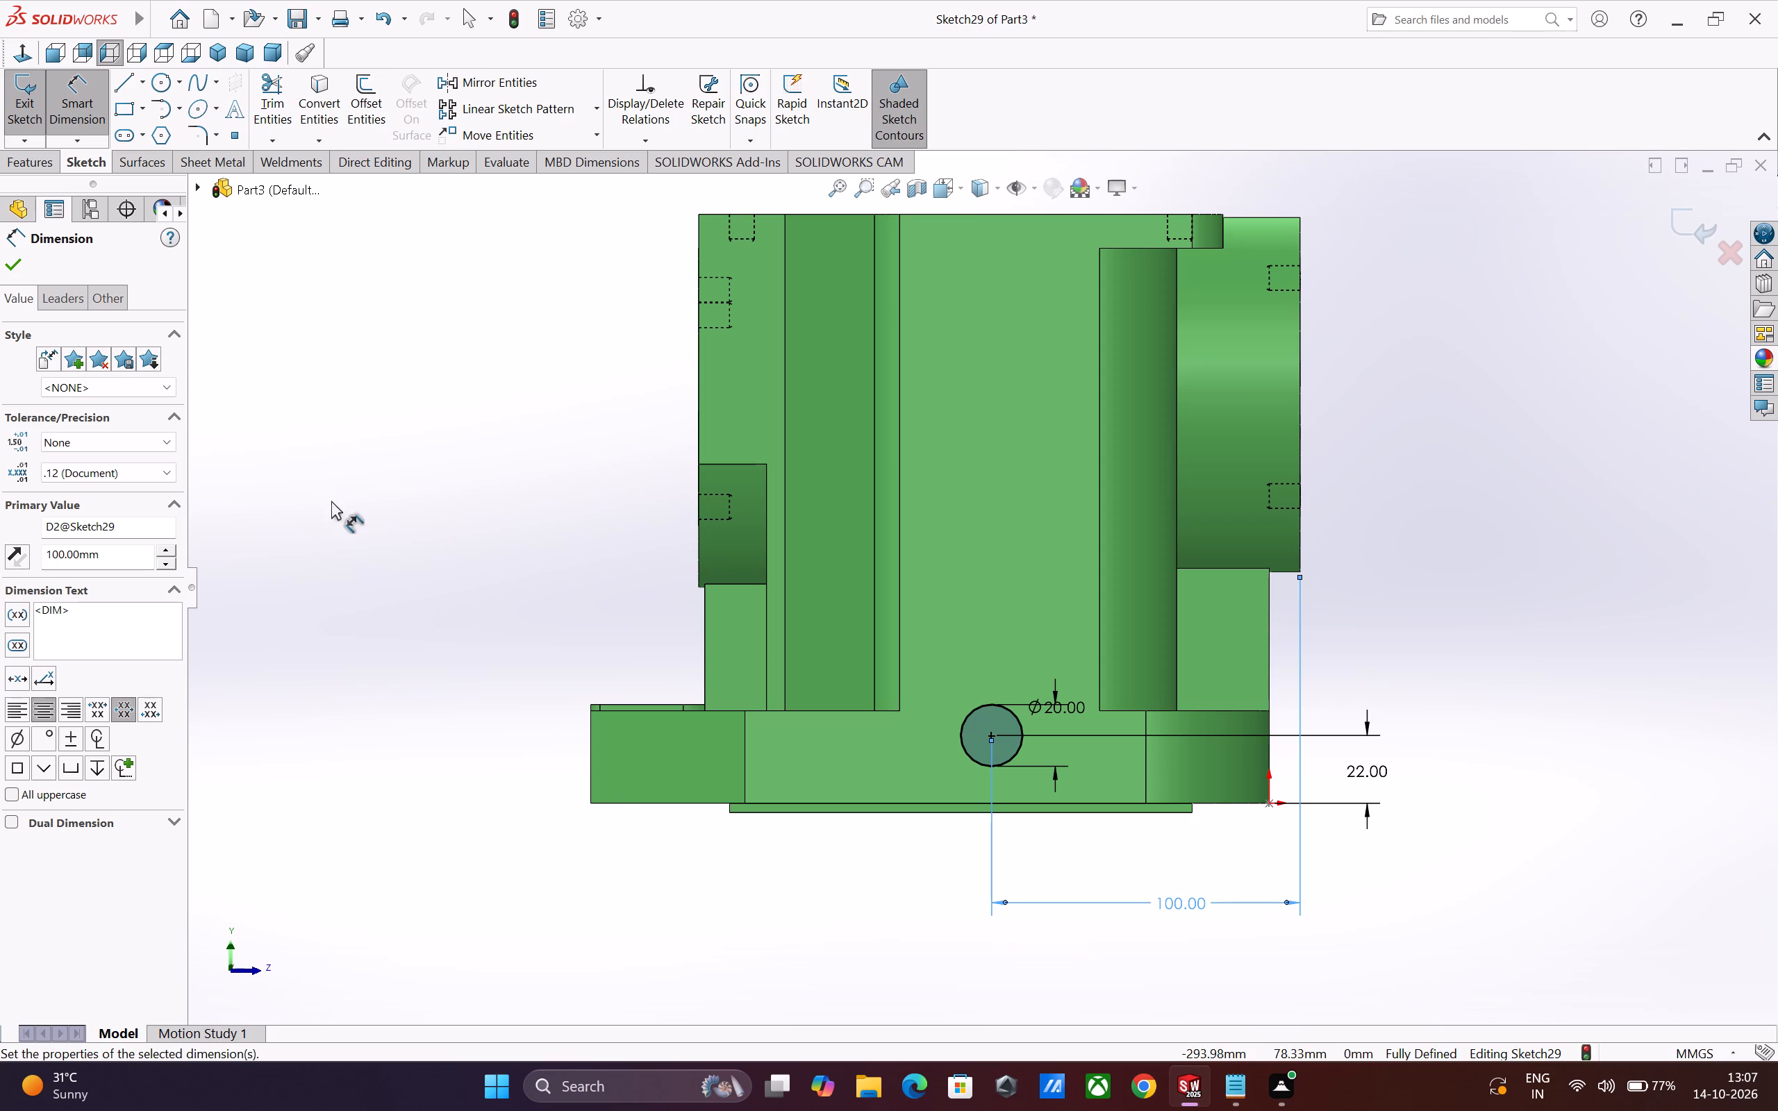
left_click(8, 275)
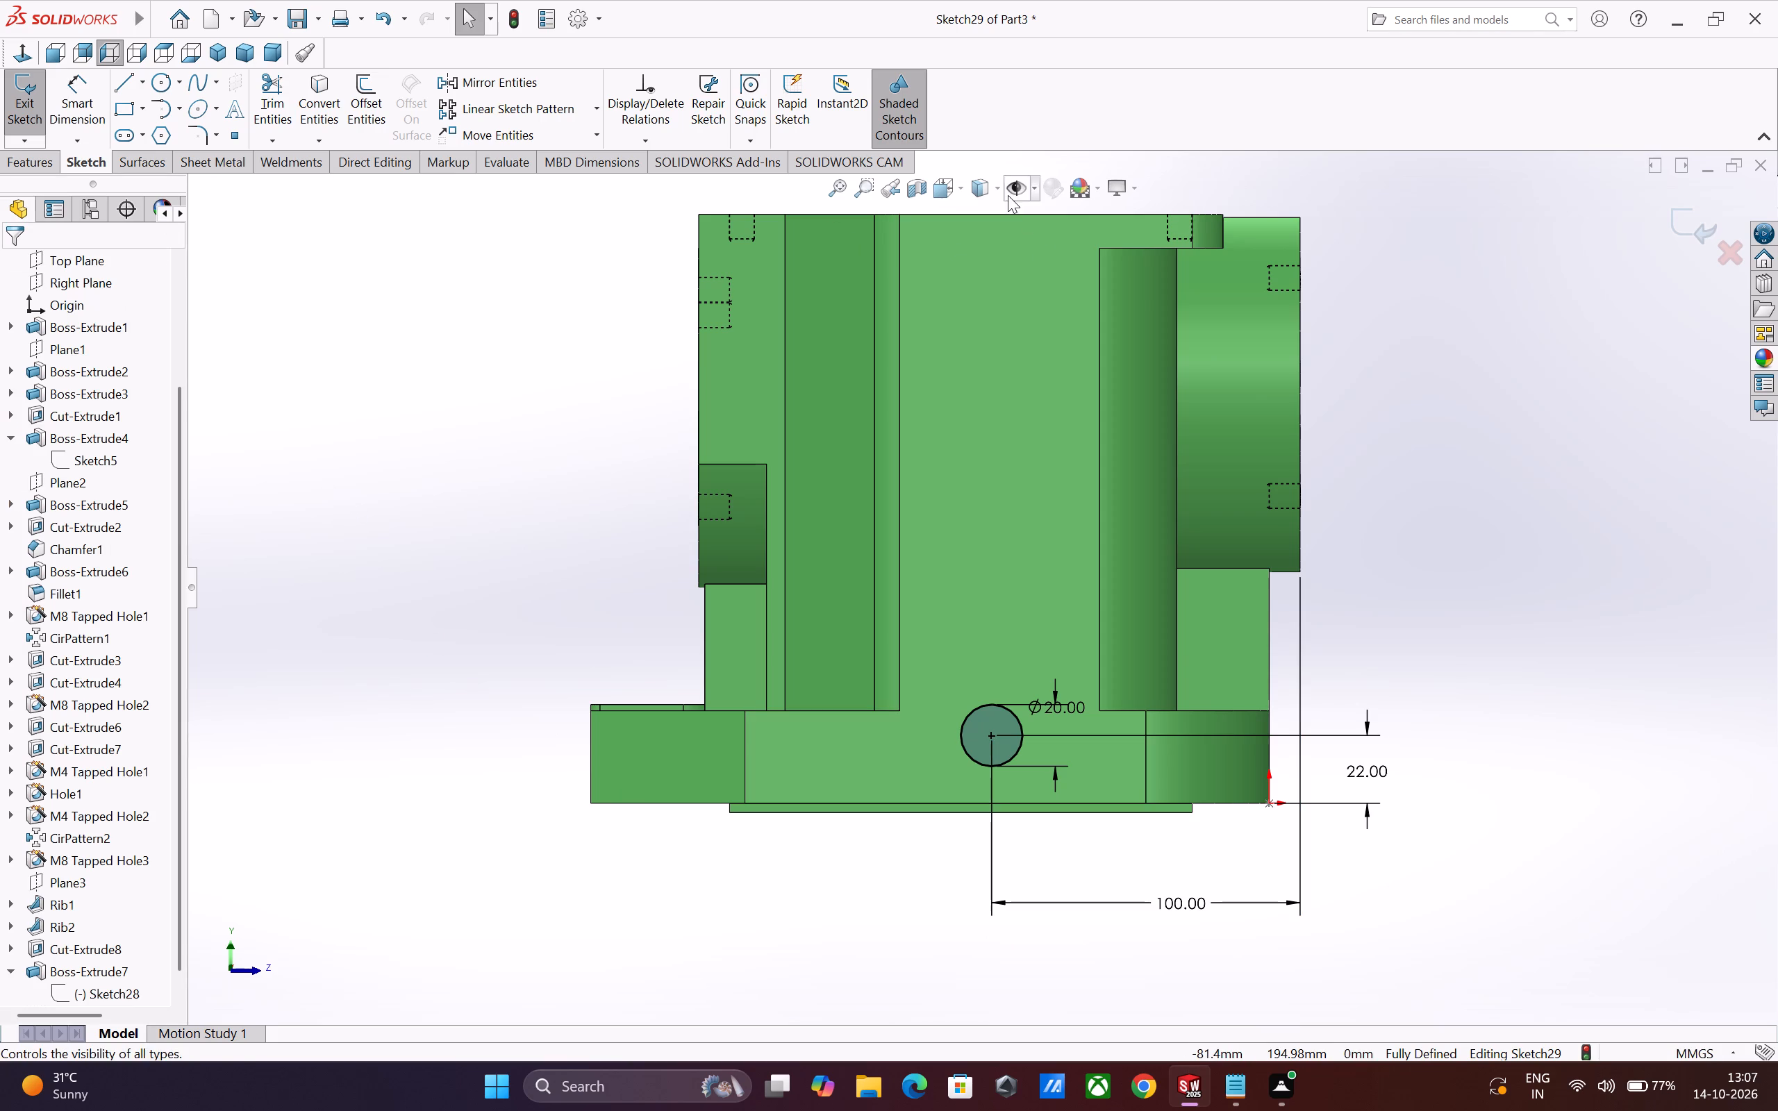
Examine the repositioned circle against the housing's hidden internal edges and the base, using the hidden-lines display and several viewing angles.
left_click(1000, 190)
left_click(983, 298)
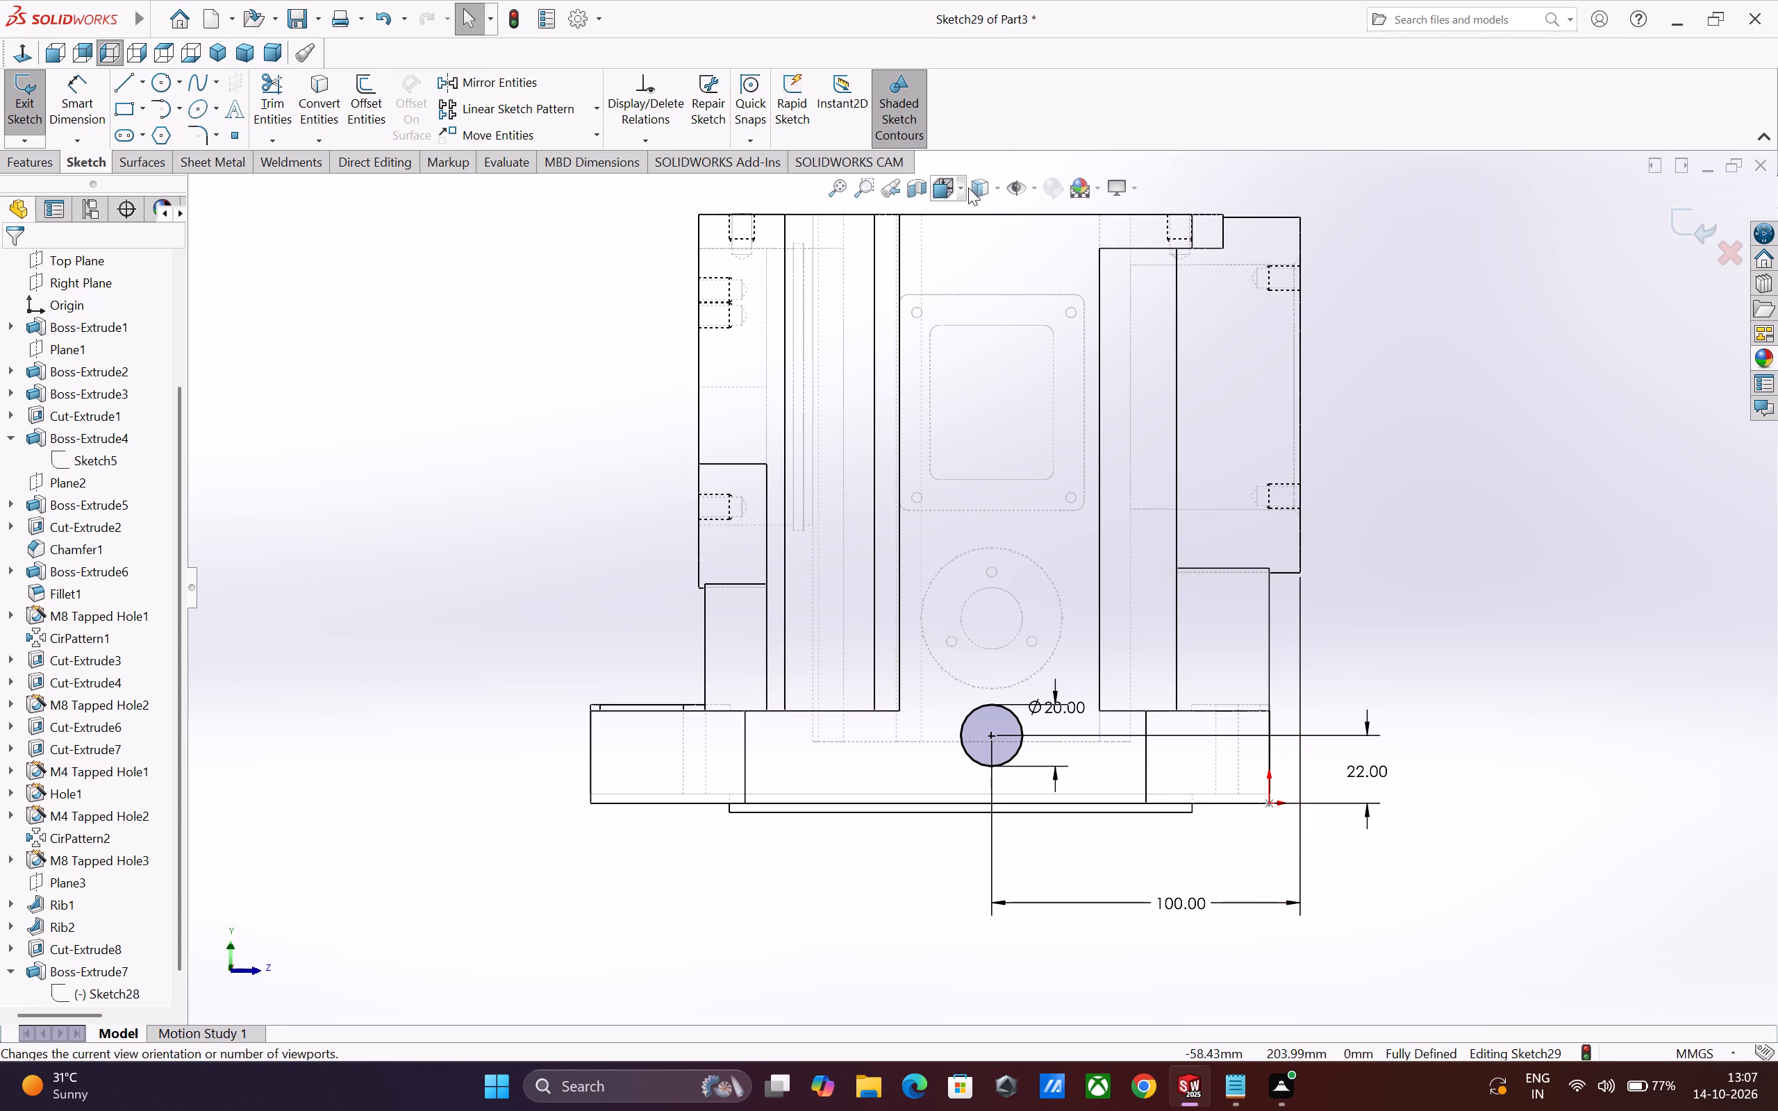
left_click(998, 188)
left_click(983, 218)
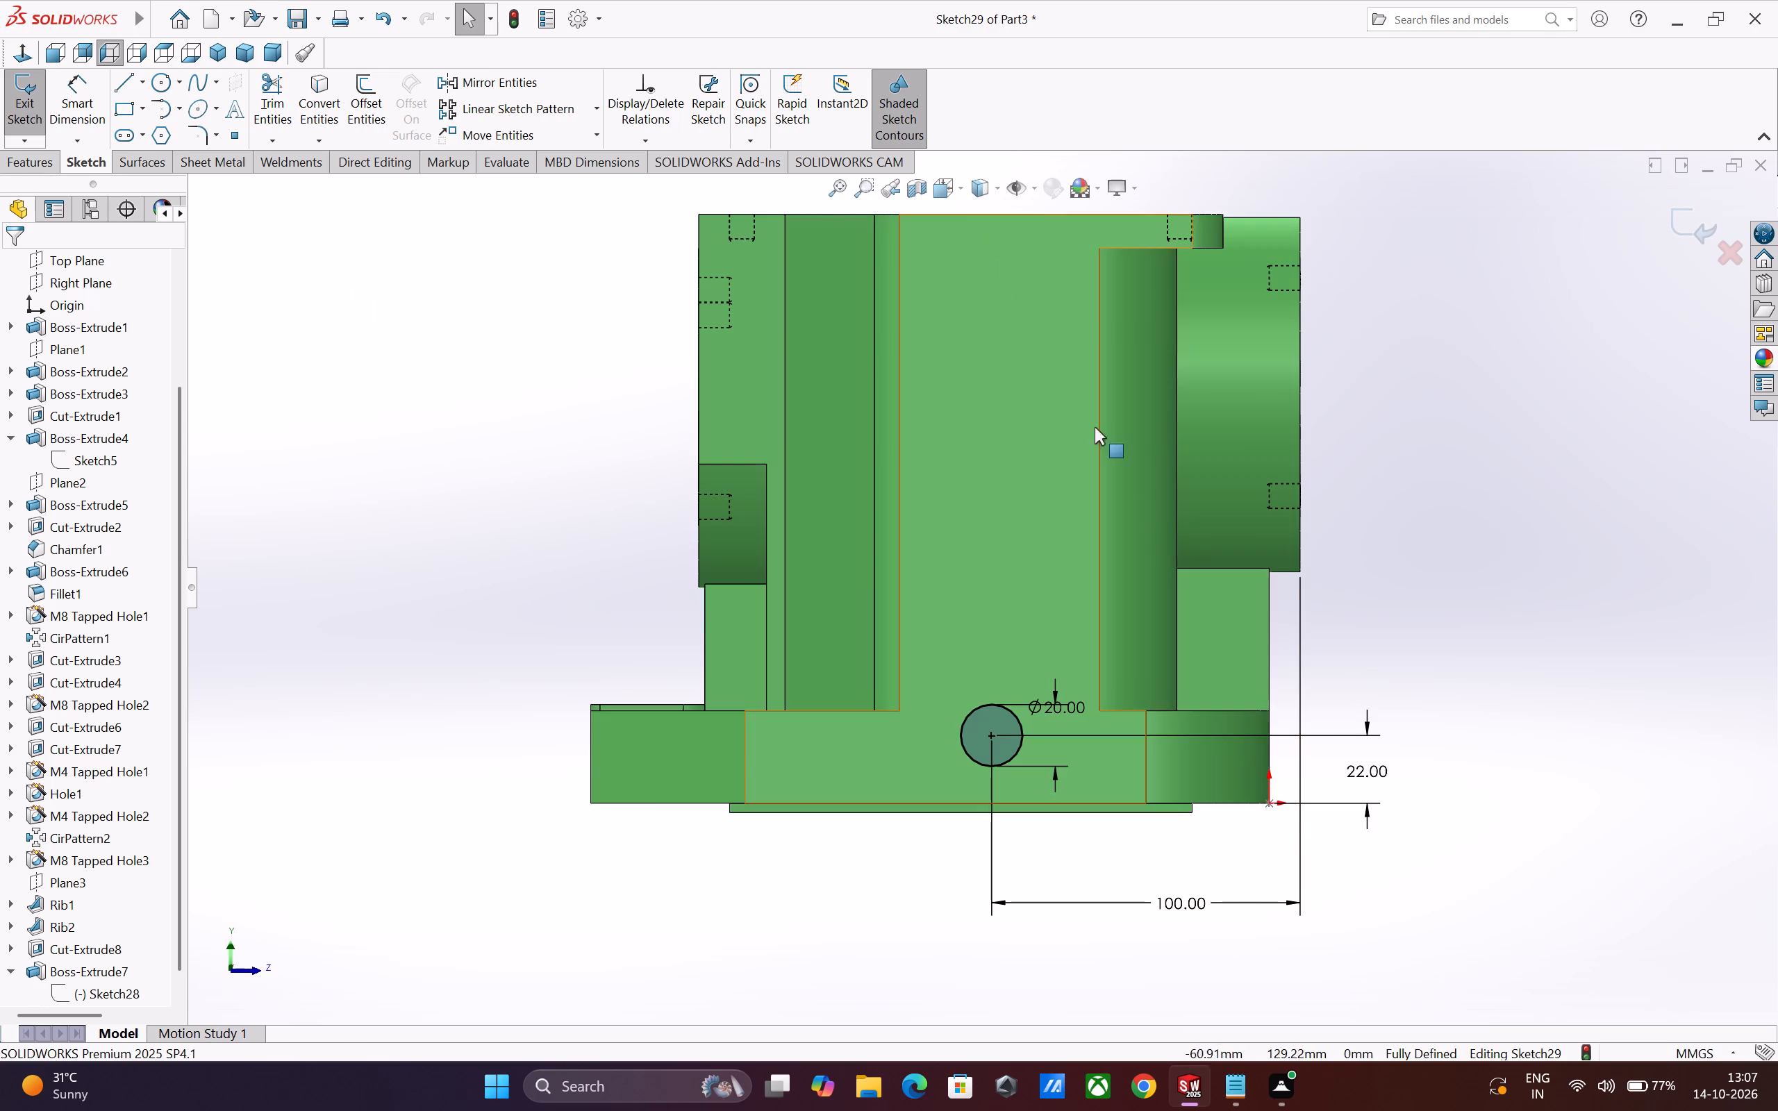
scroll(1261, 734, "up", 1)
scroll(1261, 734, "down", 1)
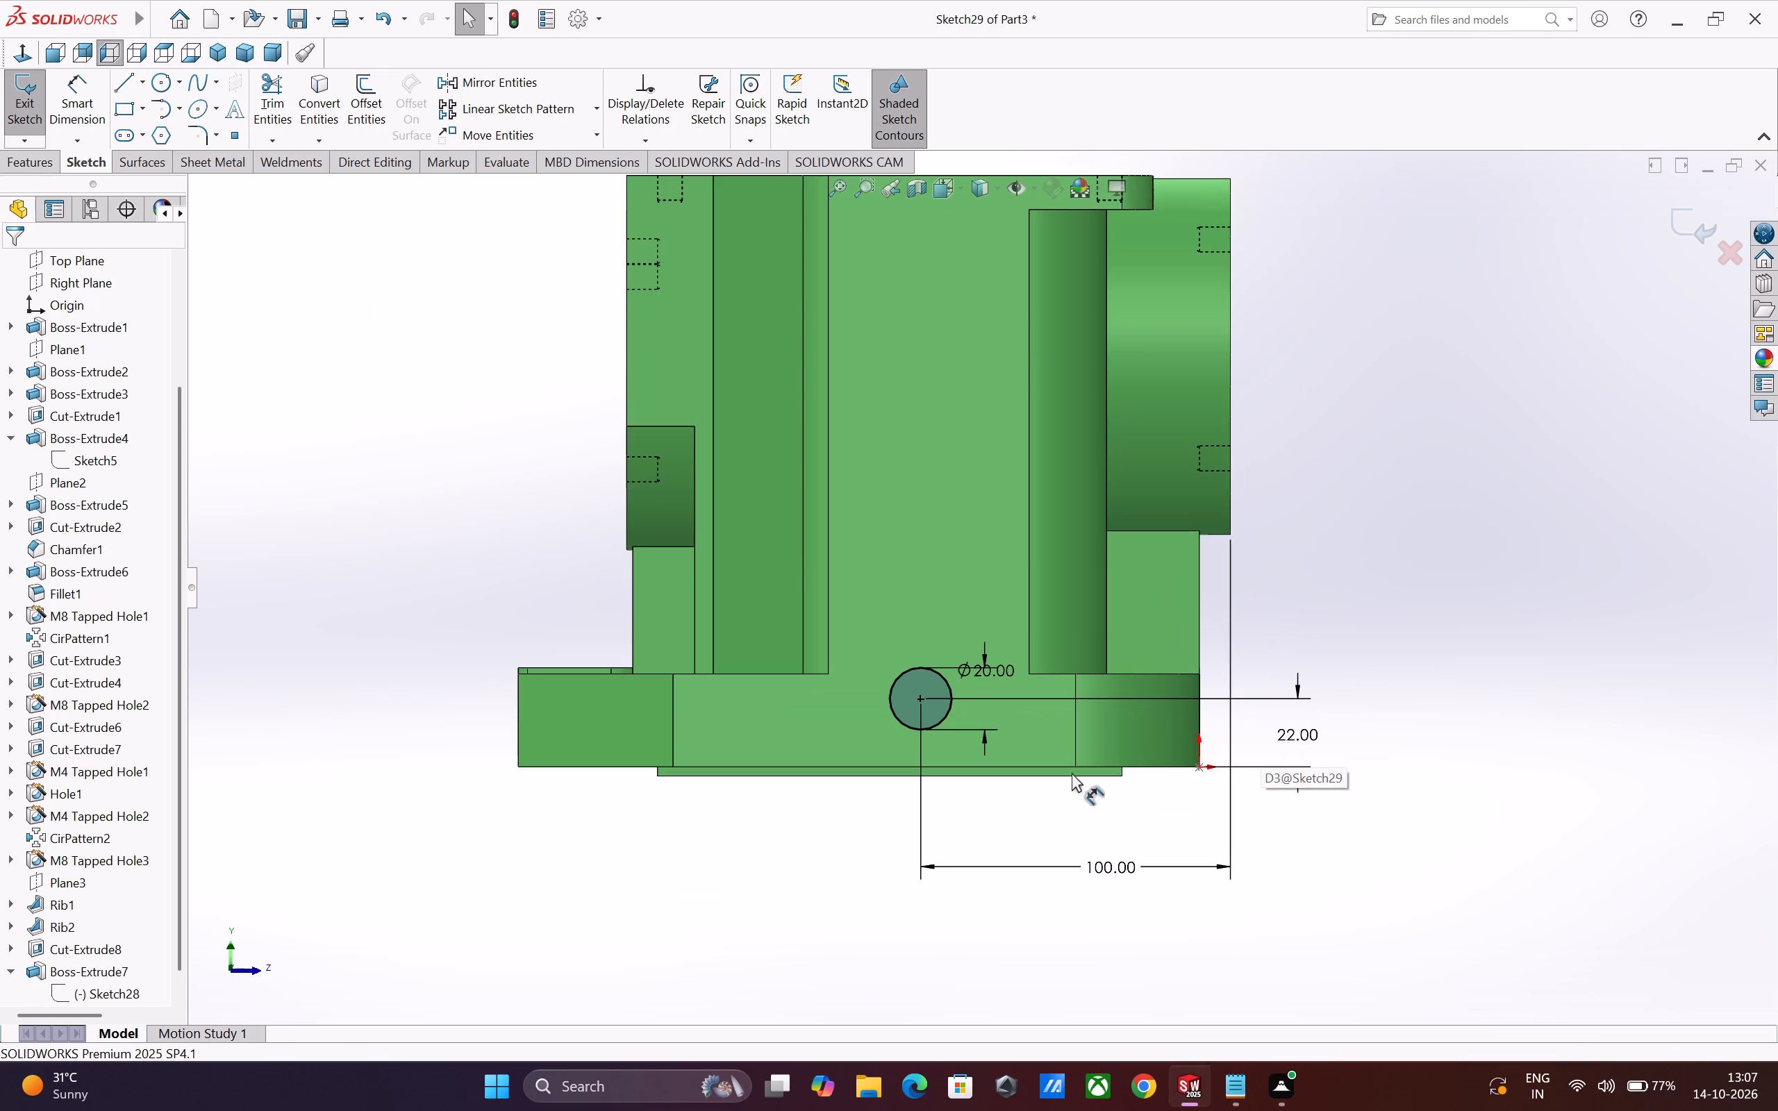
middle_click_drag(1057, 783, 1161, 824)
scroll(1153, 828, "up", 1)
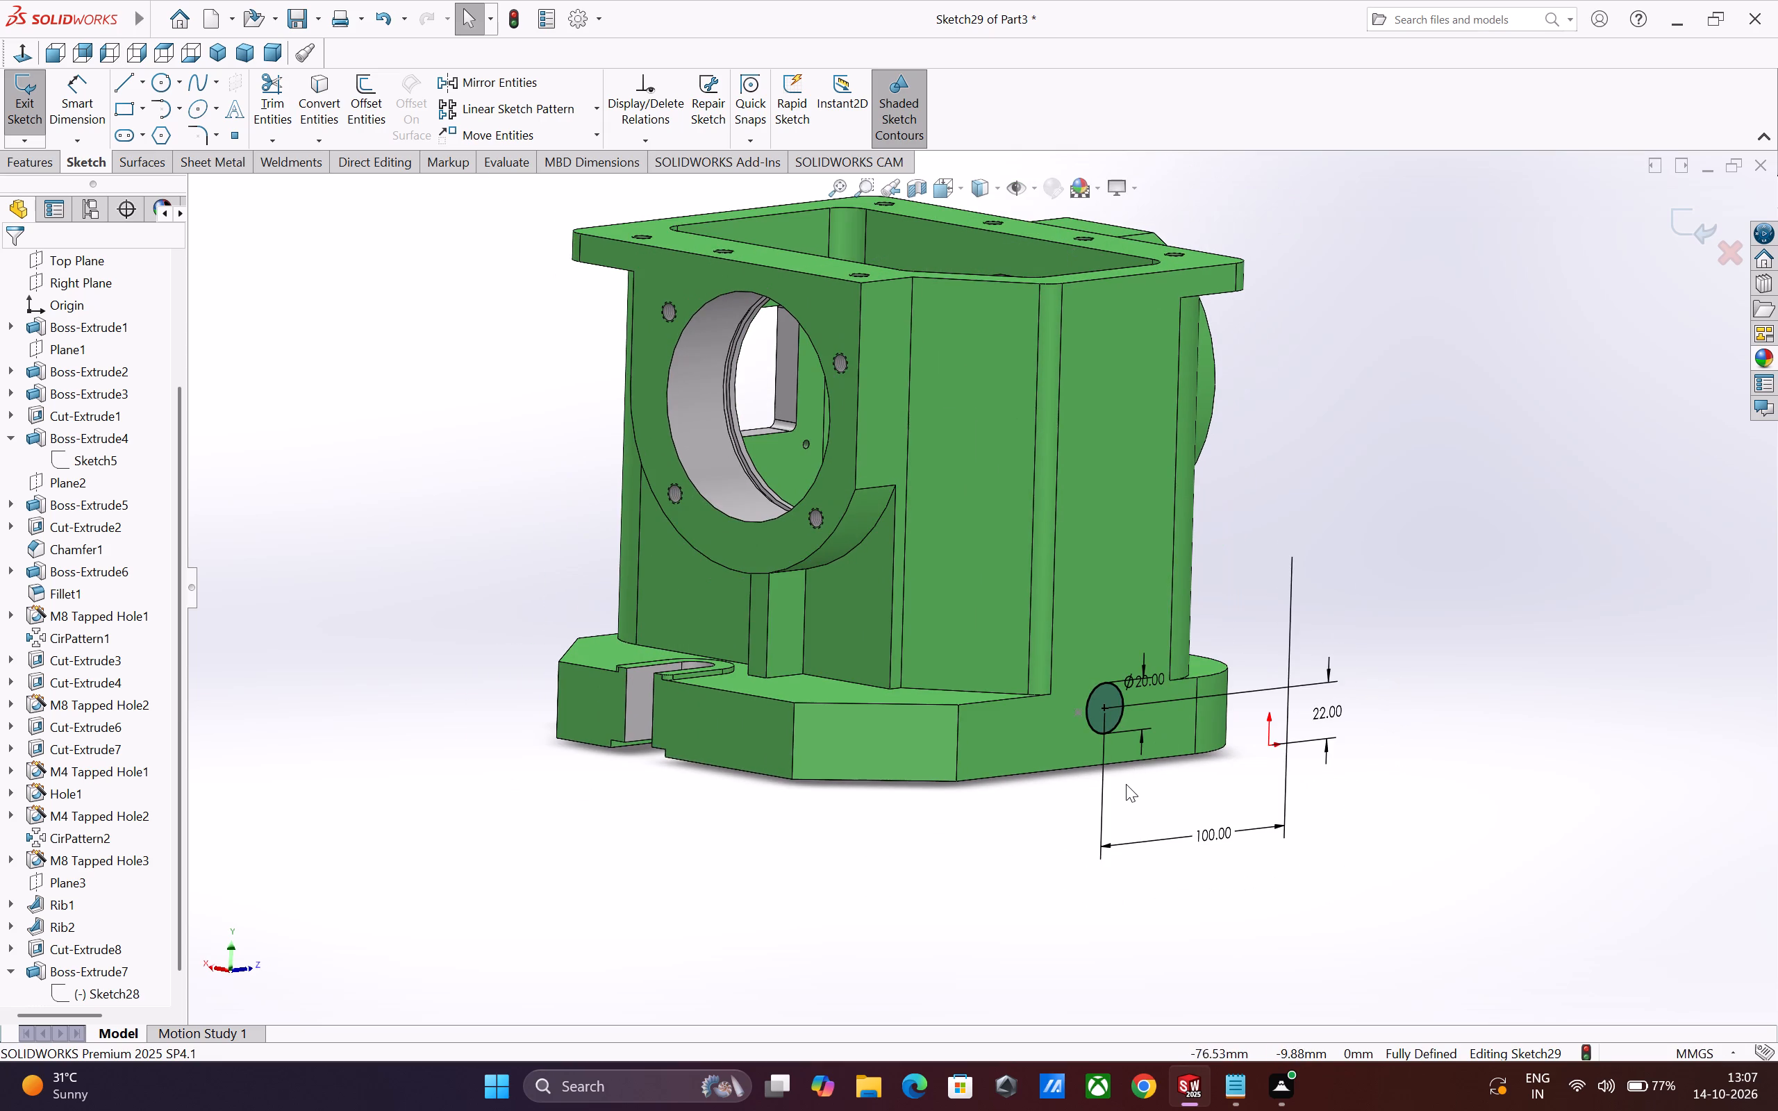
scroll(1126, 783, "down", 2)
middle_click_drag(1091, 752, 1102, 766)
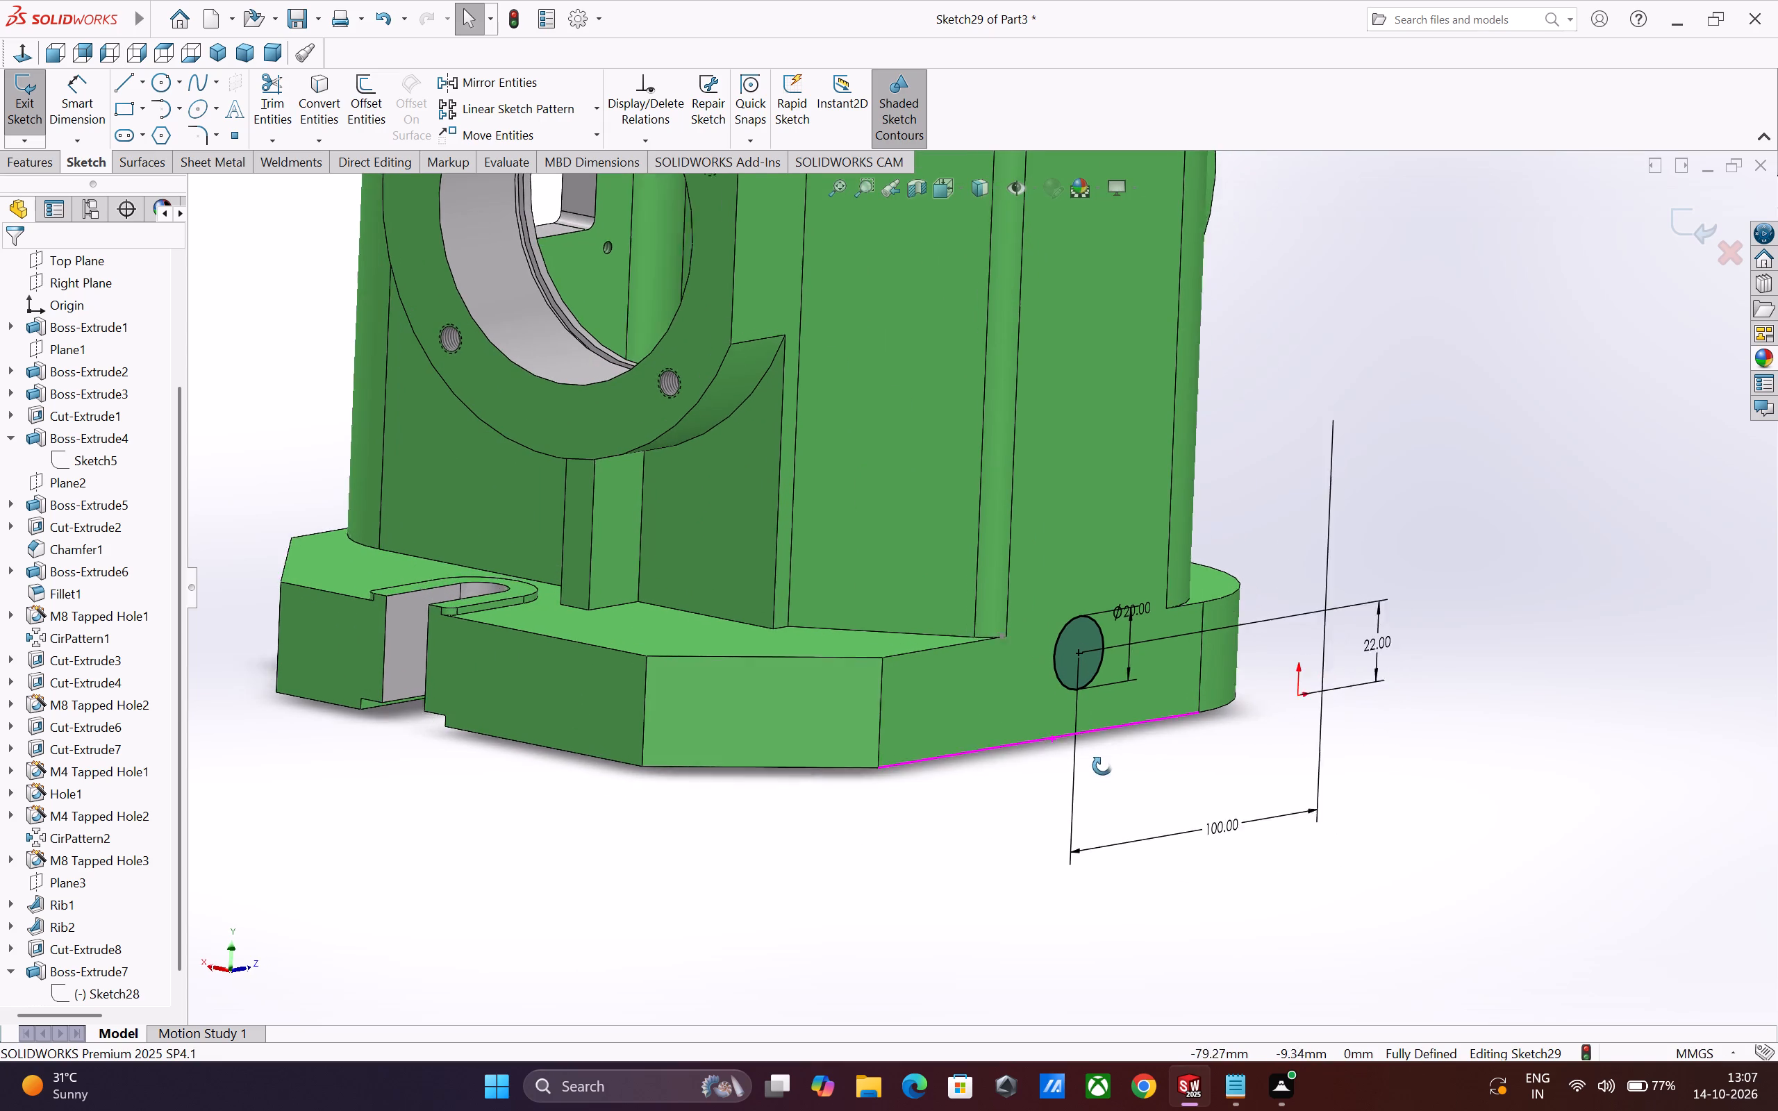
middle_click_drag(1102, 766, 1107, 779)
scroll(1107, 789, "up", 1)
middle_click_drag(1135, 787, 1122, 793)
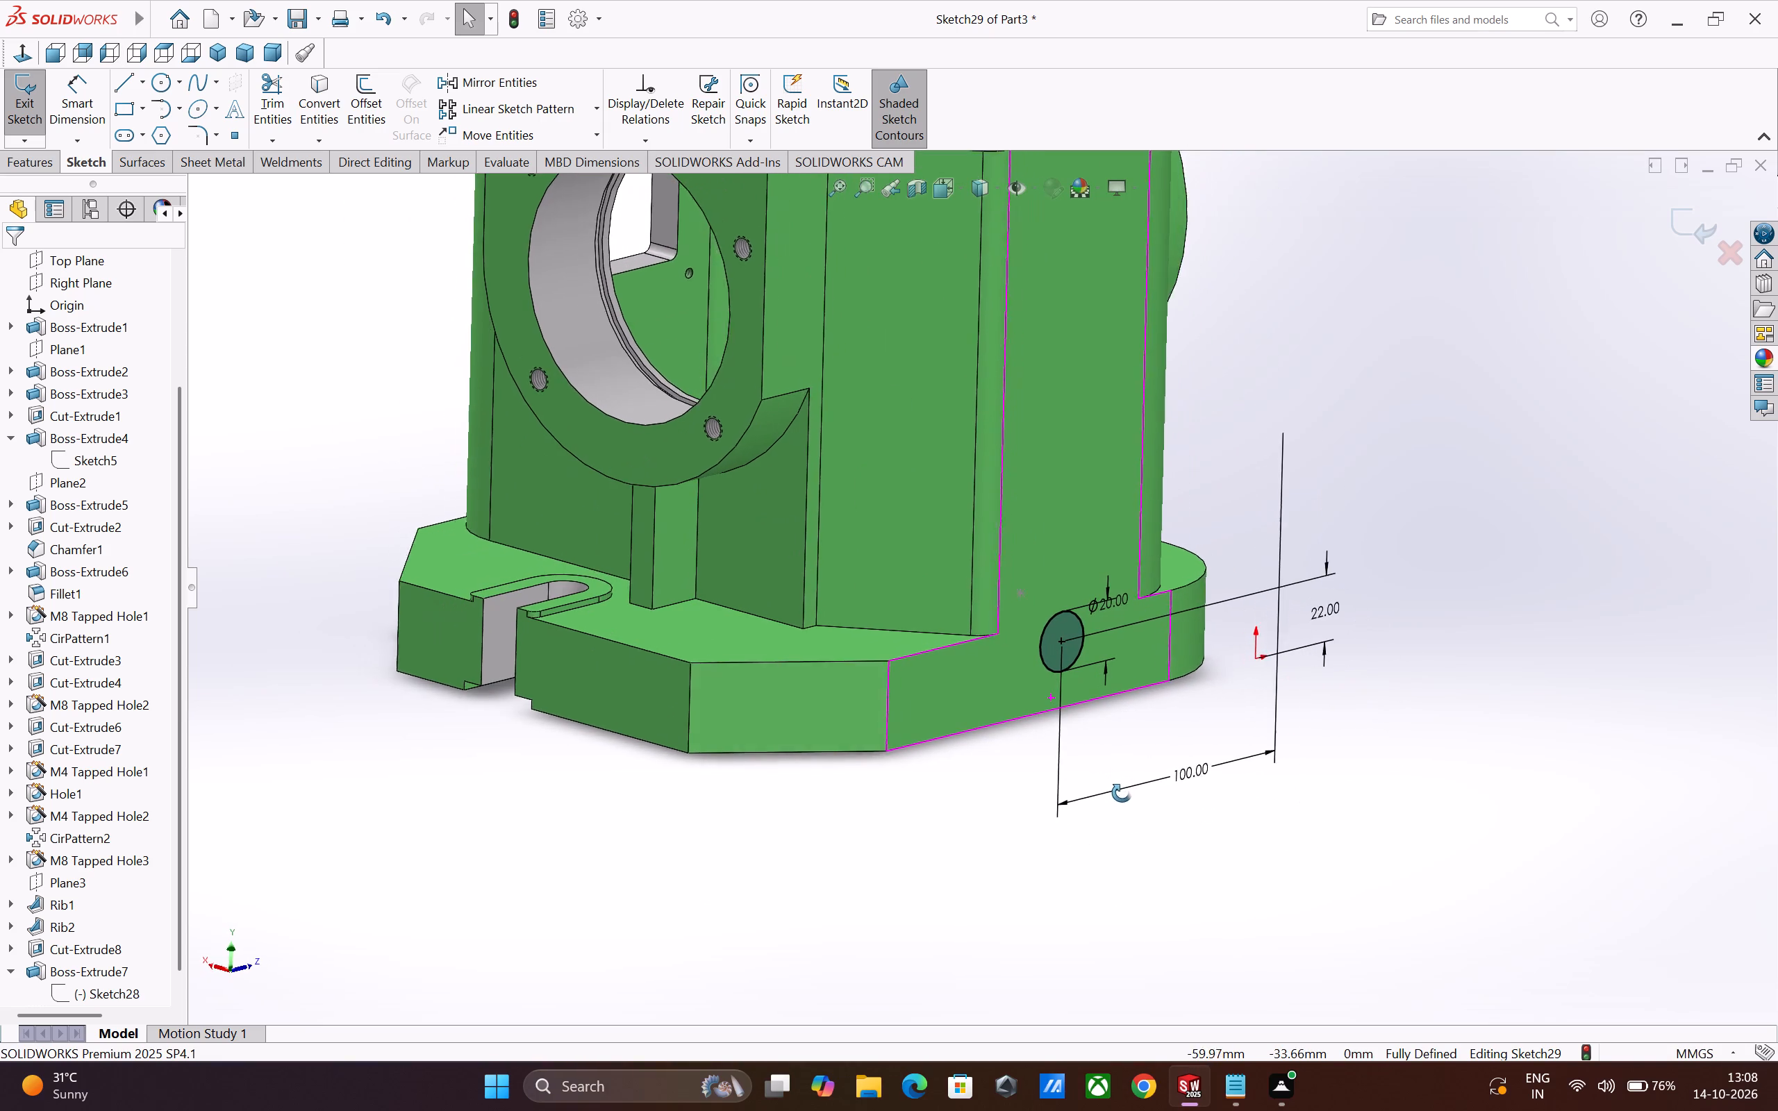
middle_click_drag(1122, 793, 1087, 808)
scroll(1086, 808, "up", 3)
middle_click_drag(1120, 817, 1074, 831)
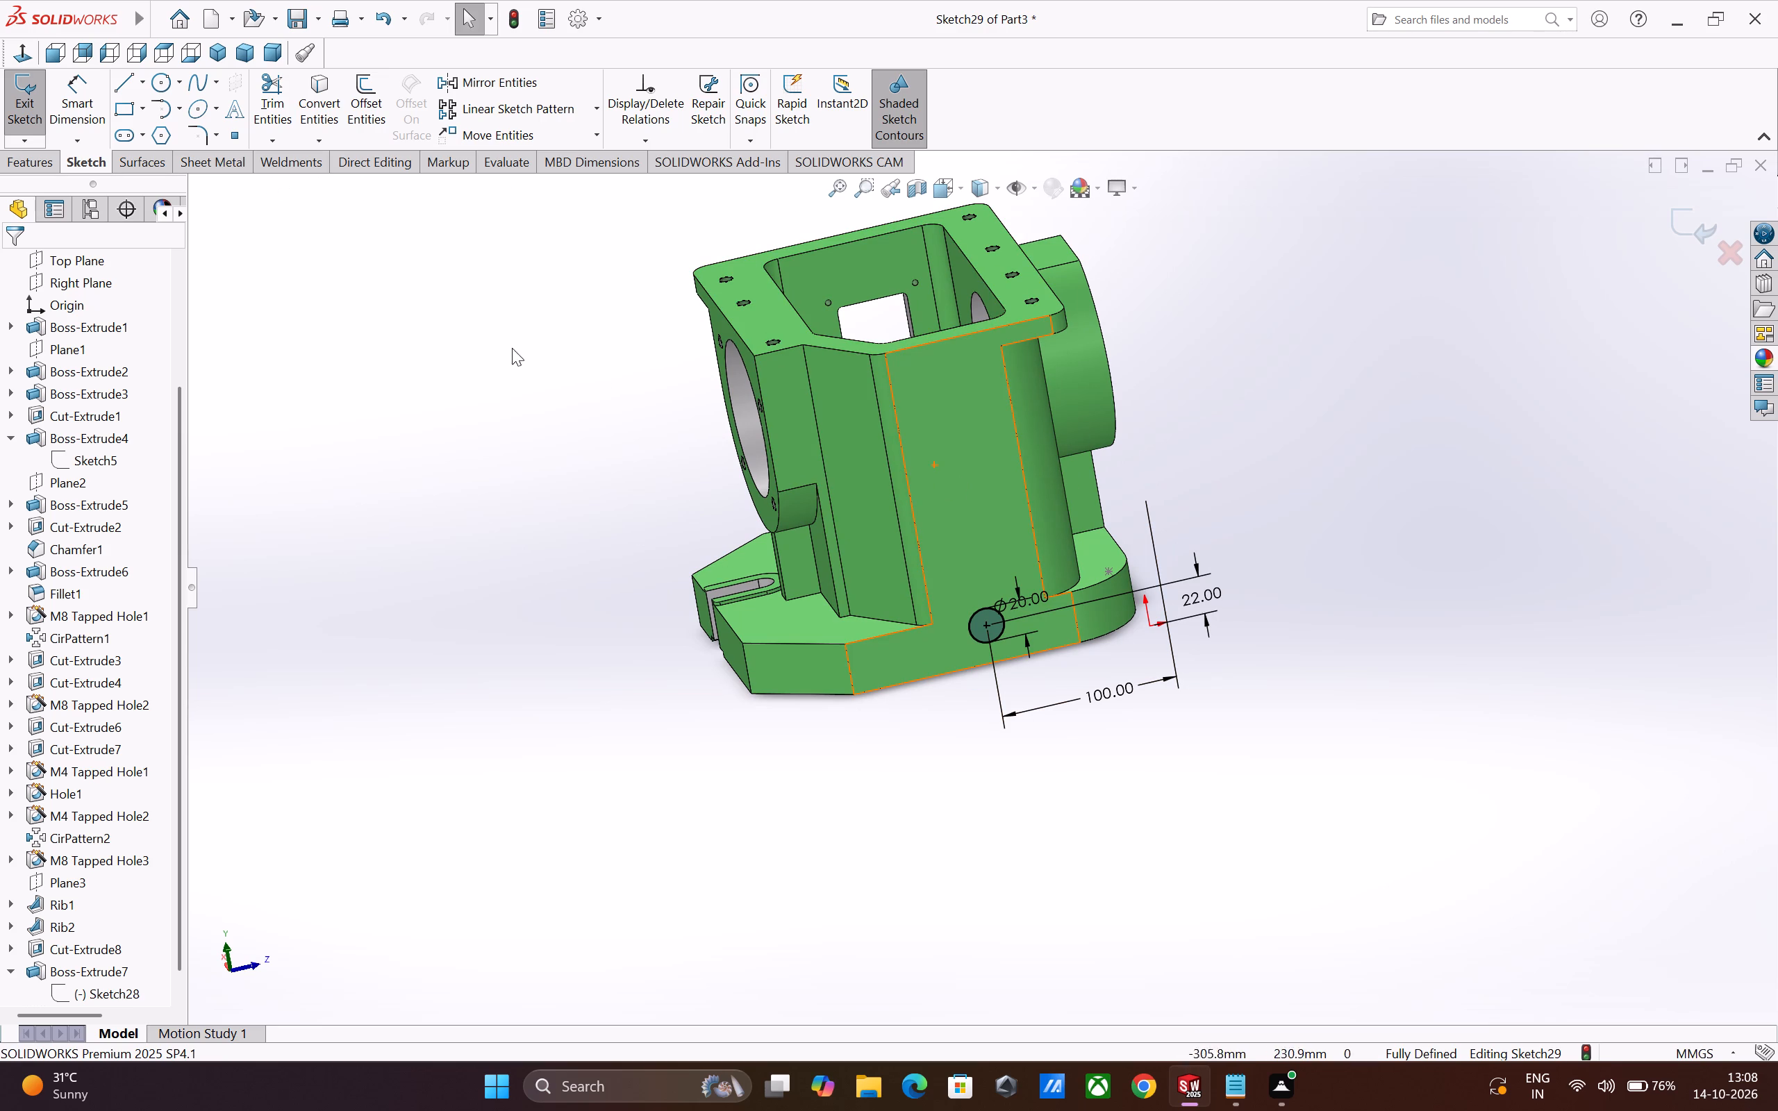
Extrude the 20 mm circle sketch on the base's side face as a 3 mm blind boss.
left_click(22, 166)
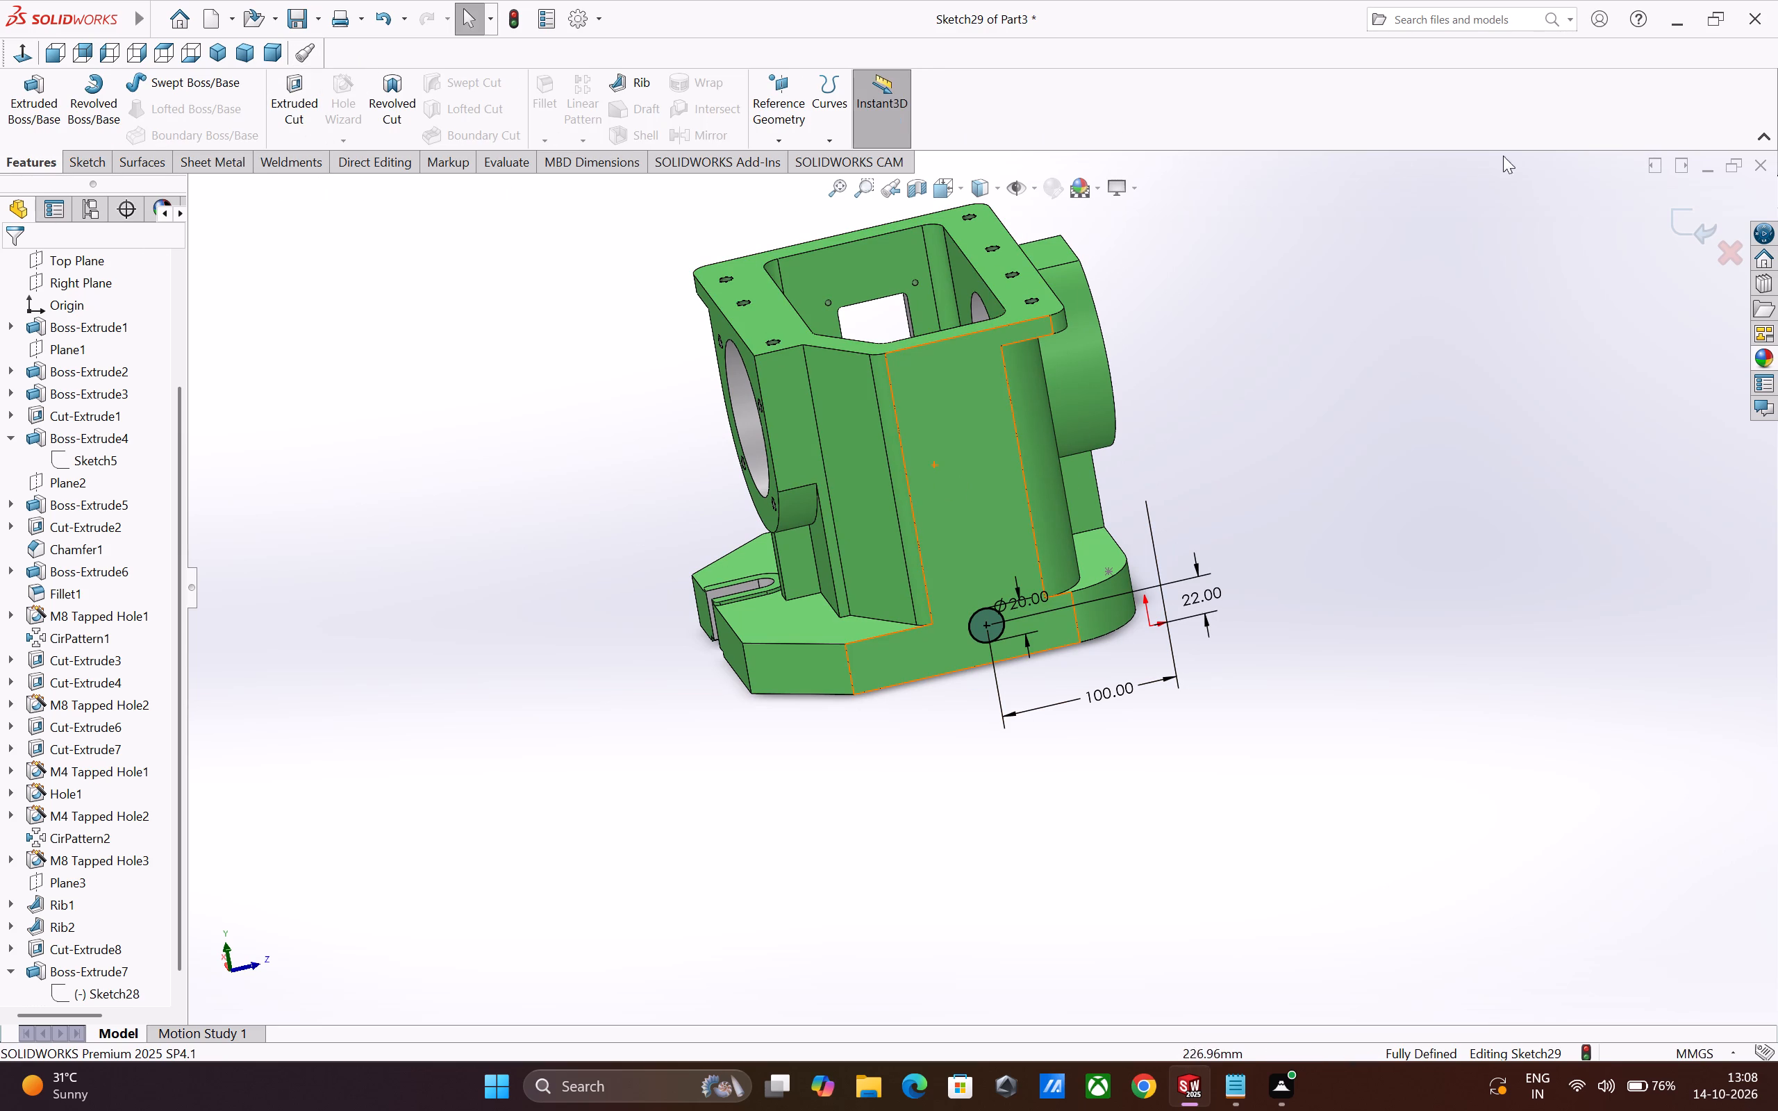
left_click(1703, 219)
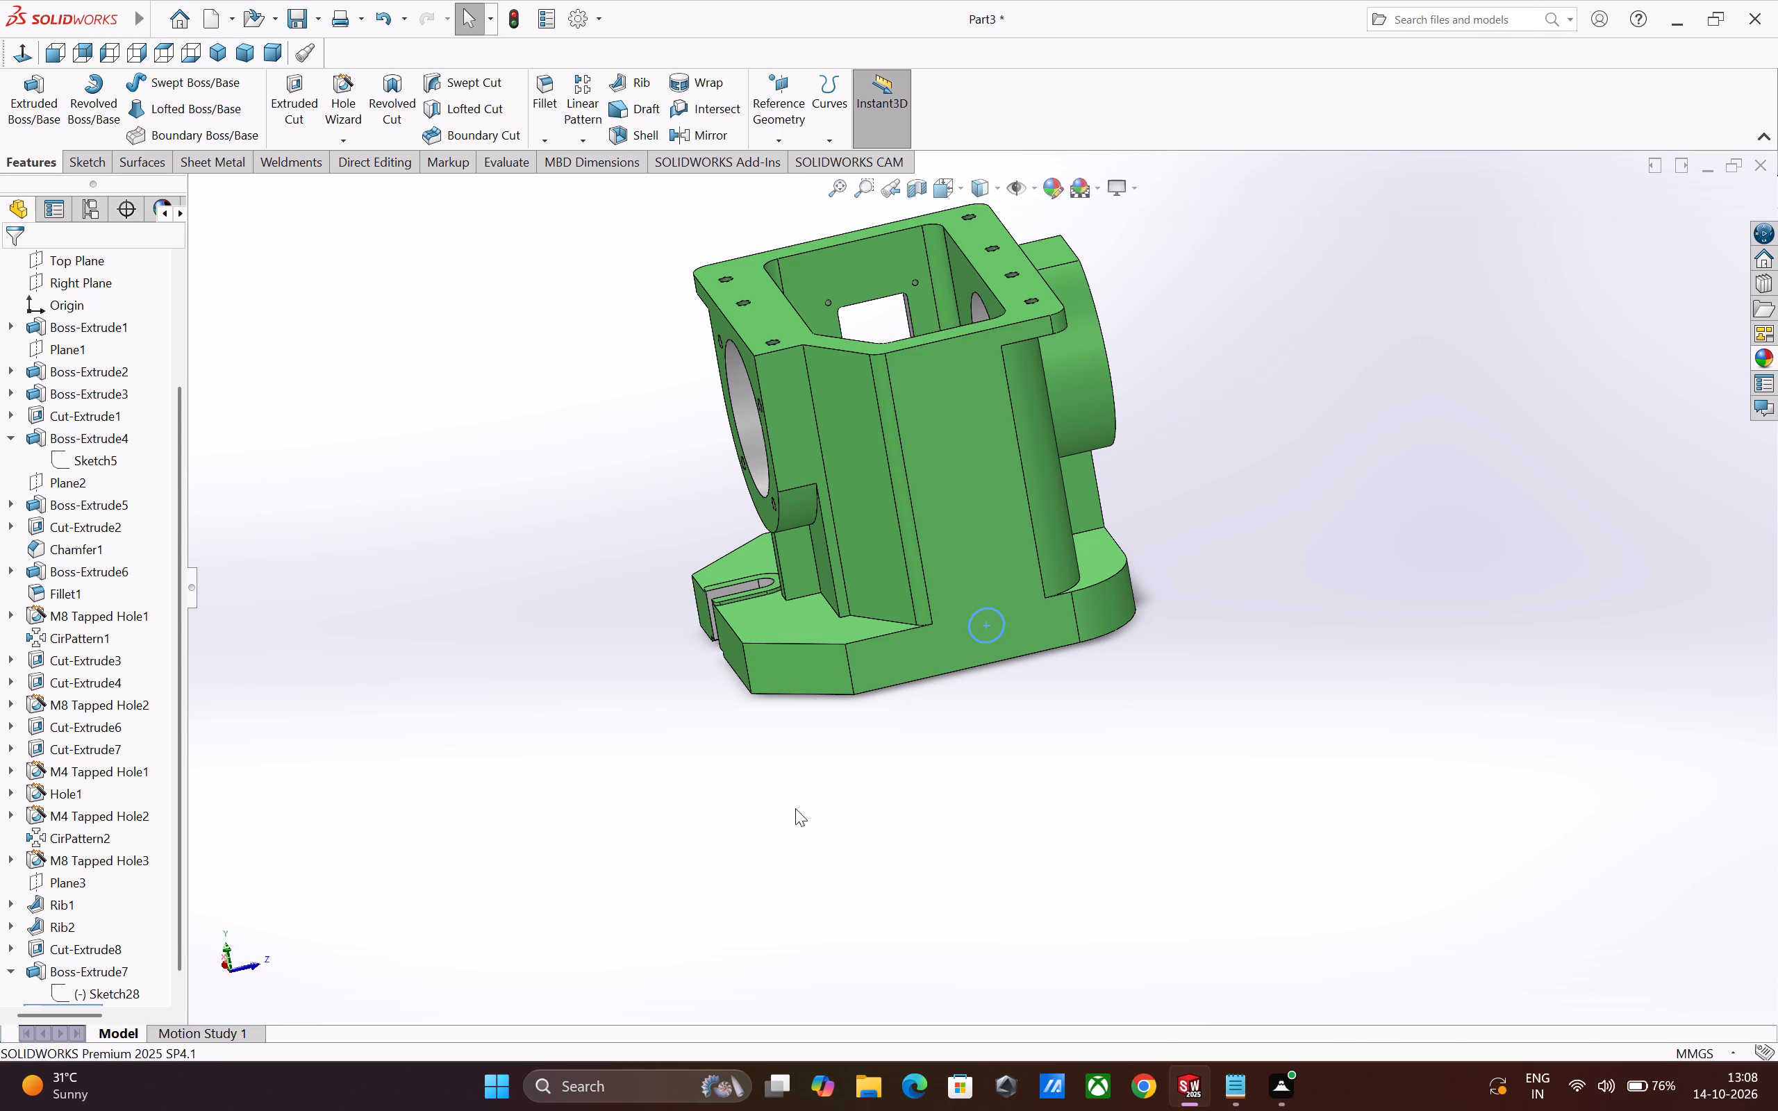
scroll(184, 930, "down", 3)
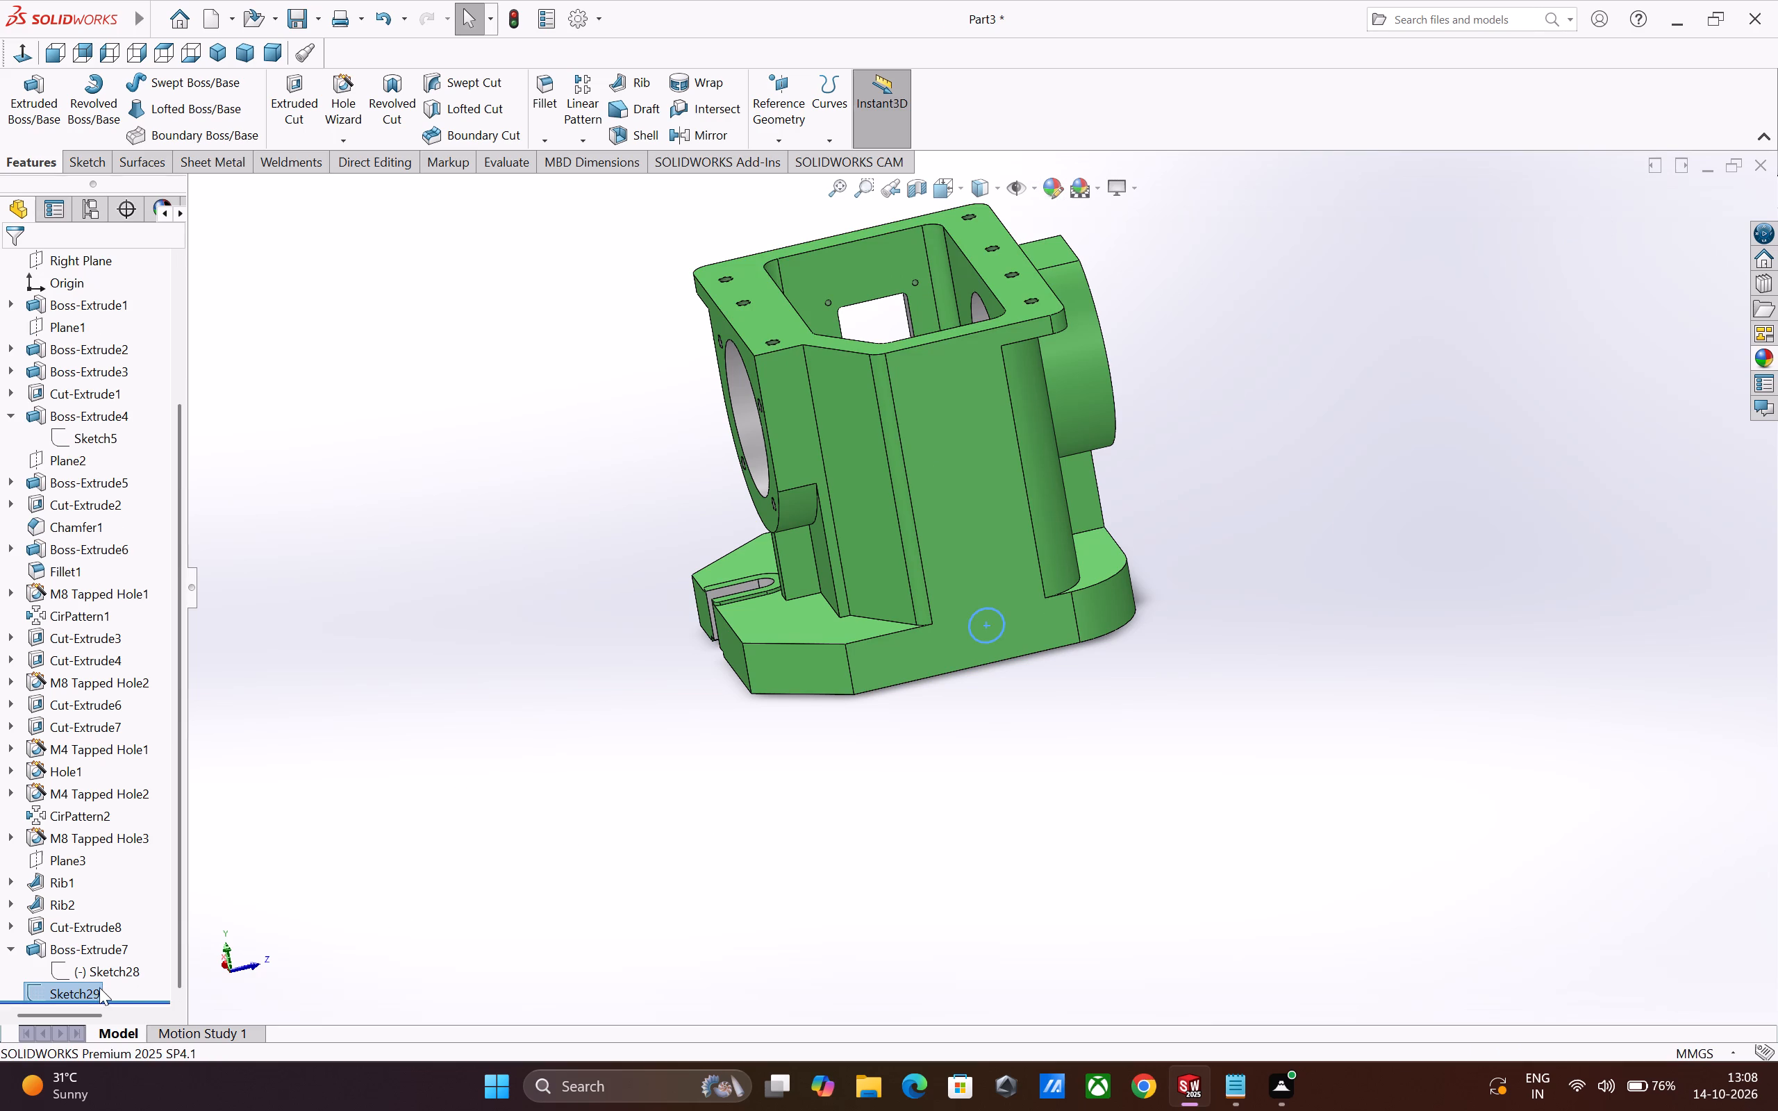
left_click(88, 991)
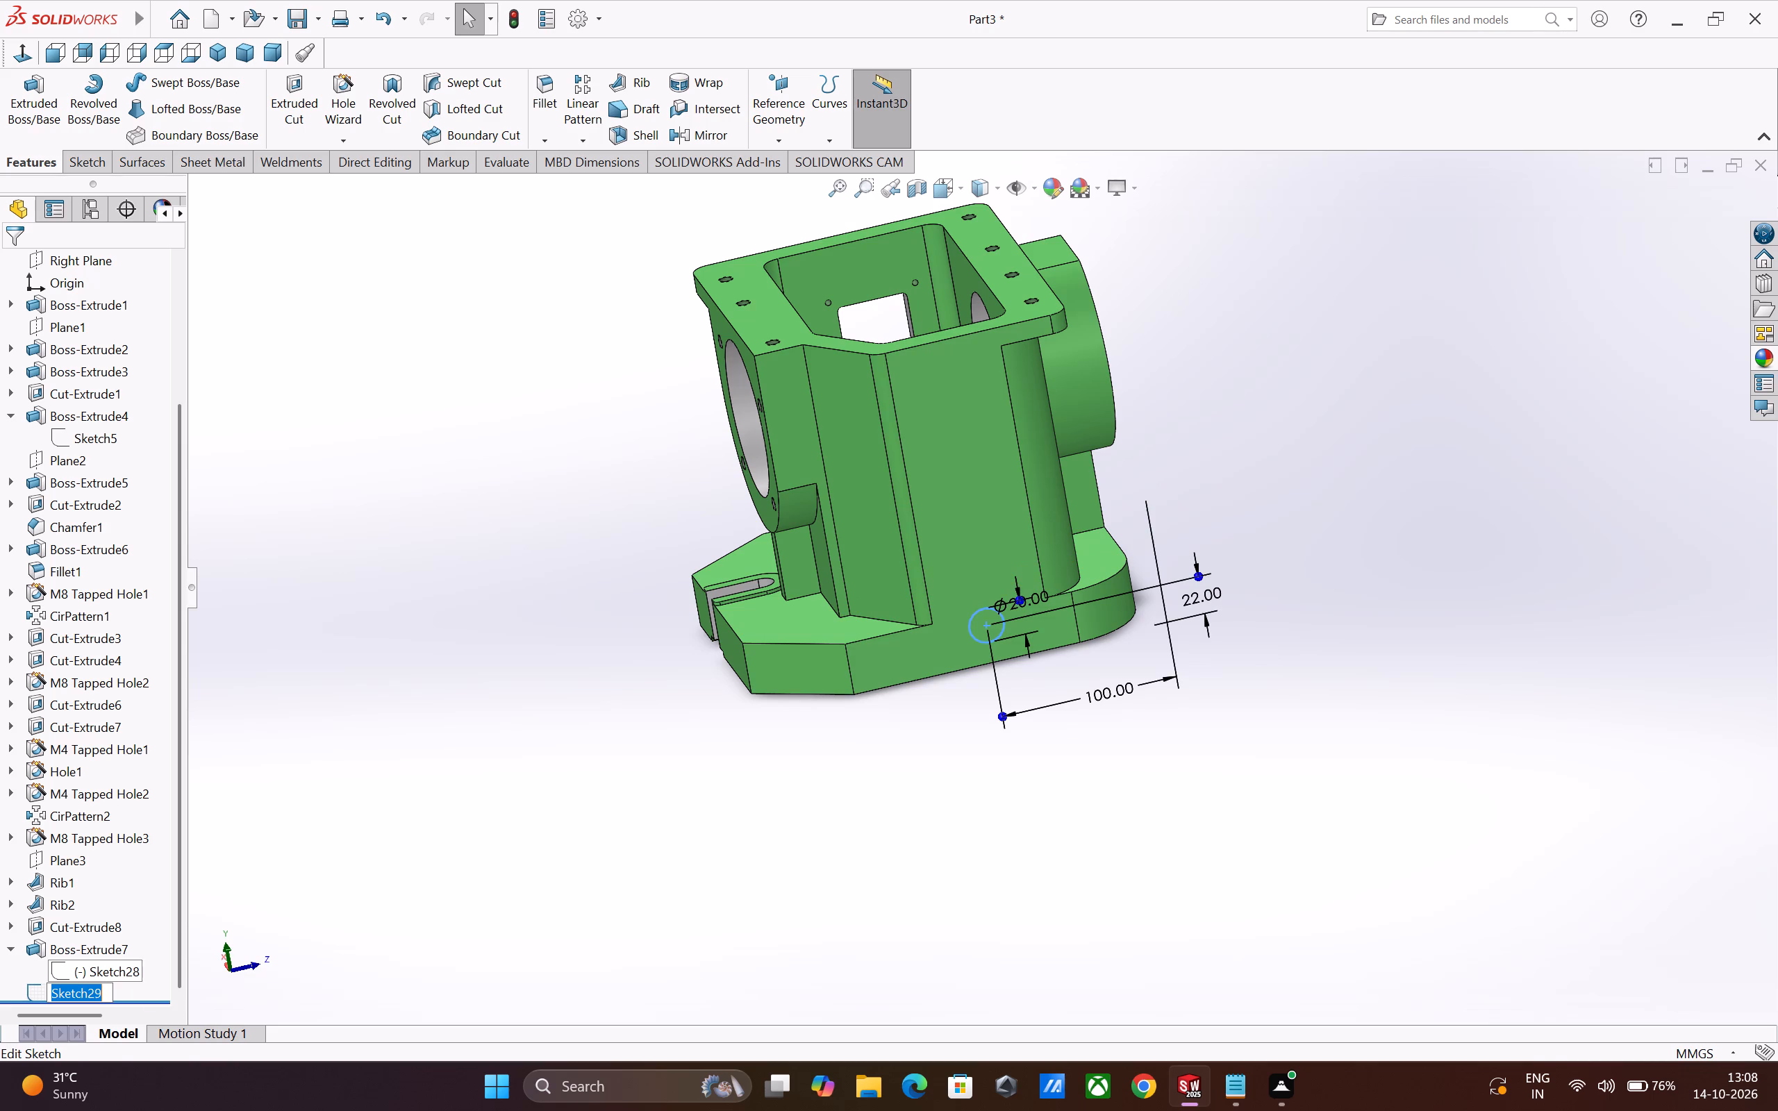
left_click(297, 946)
left_click(75, 994)
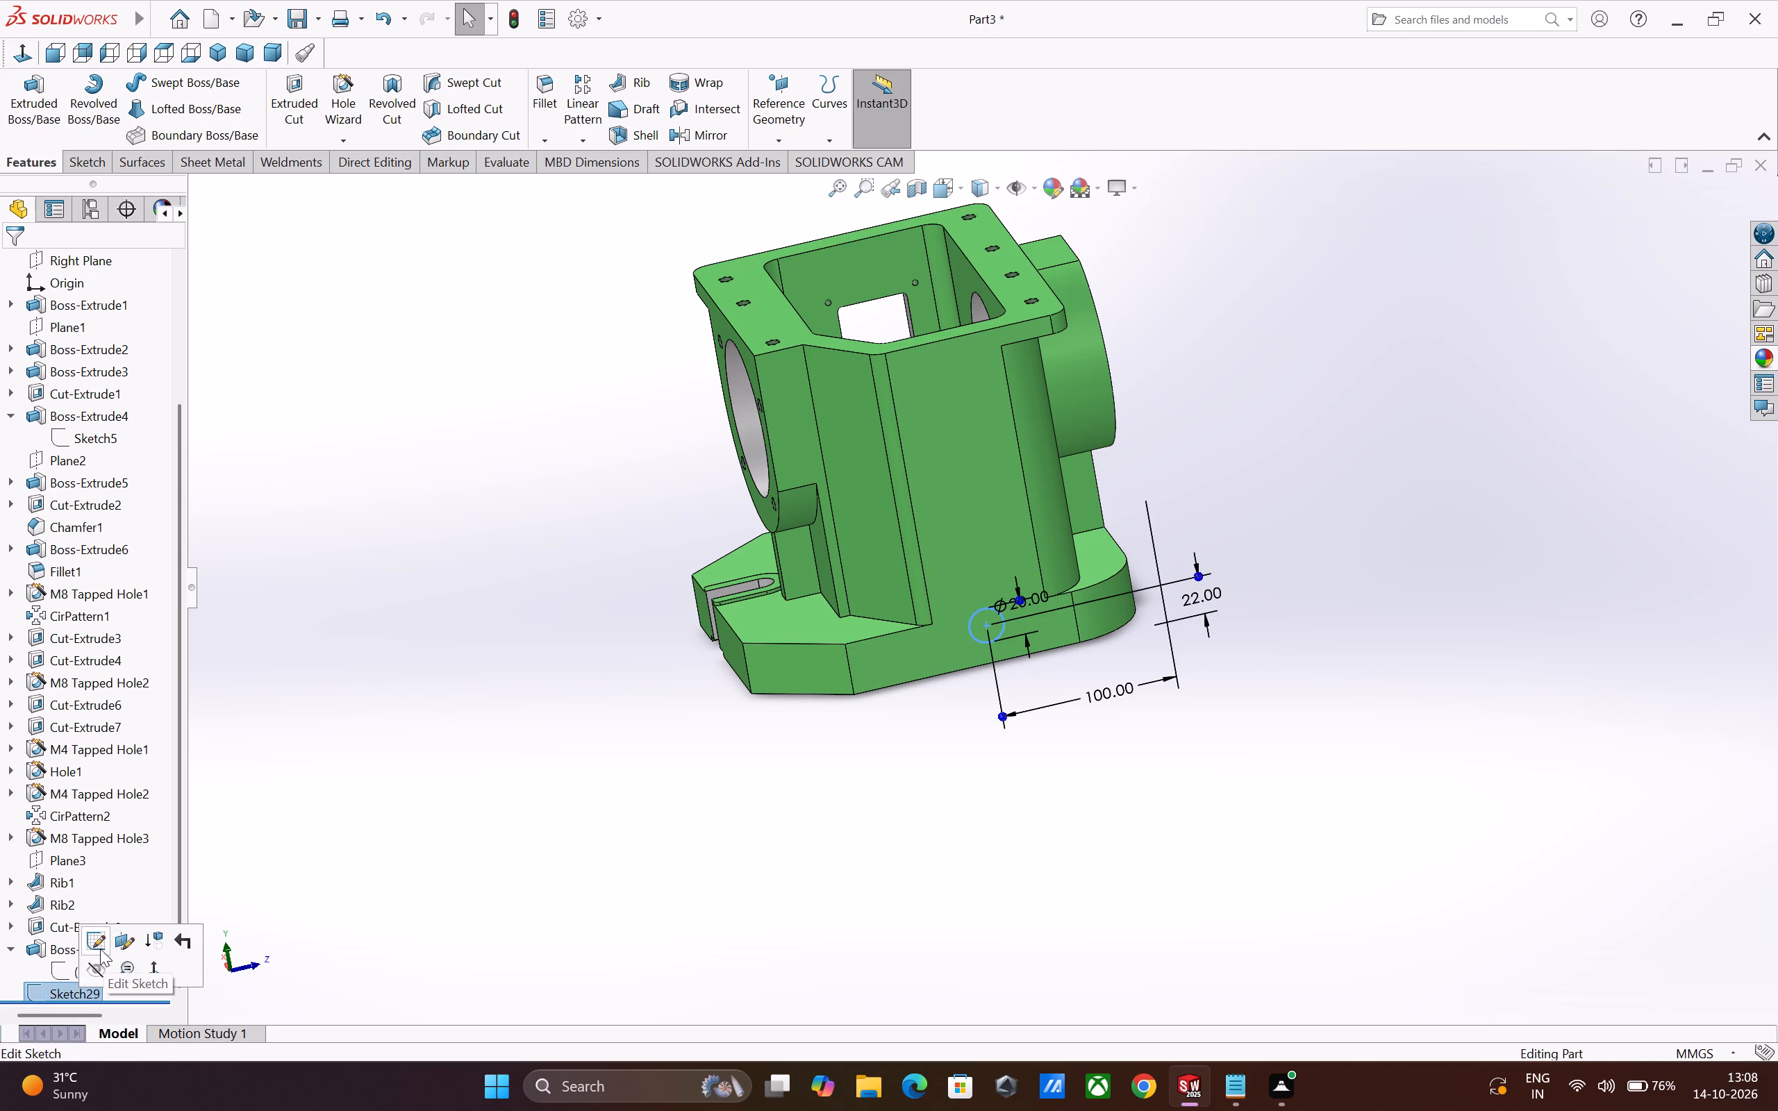
left_click(100, 949)
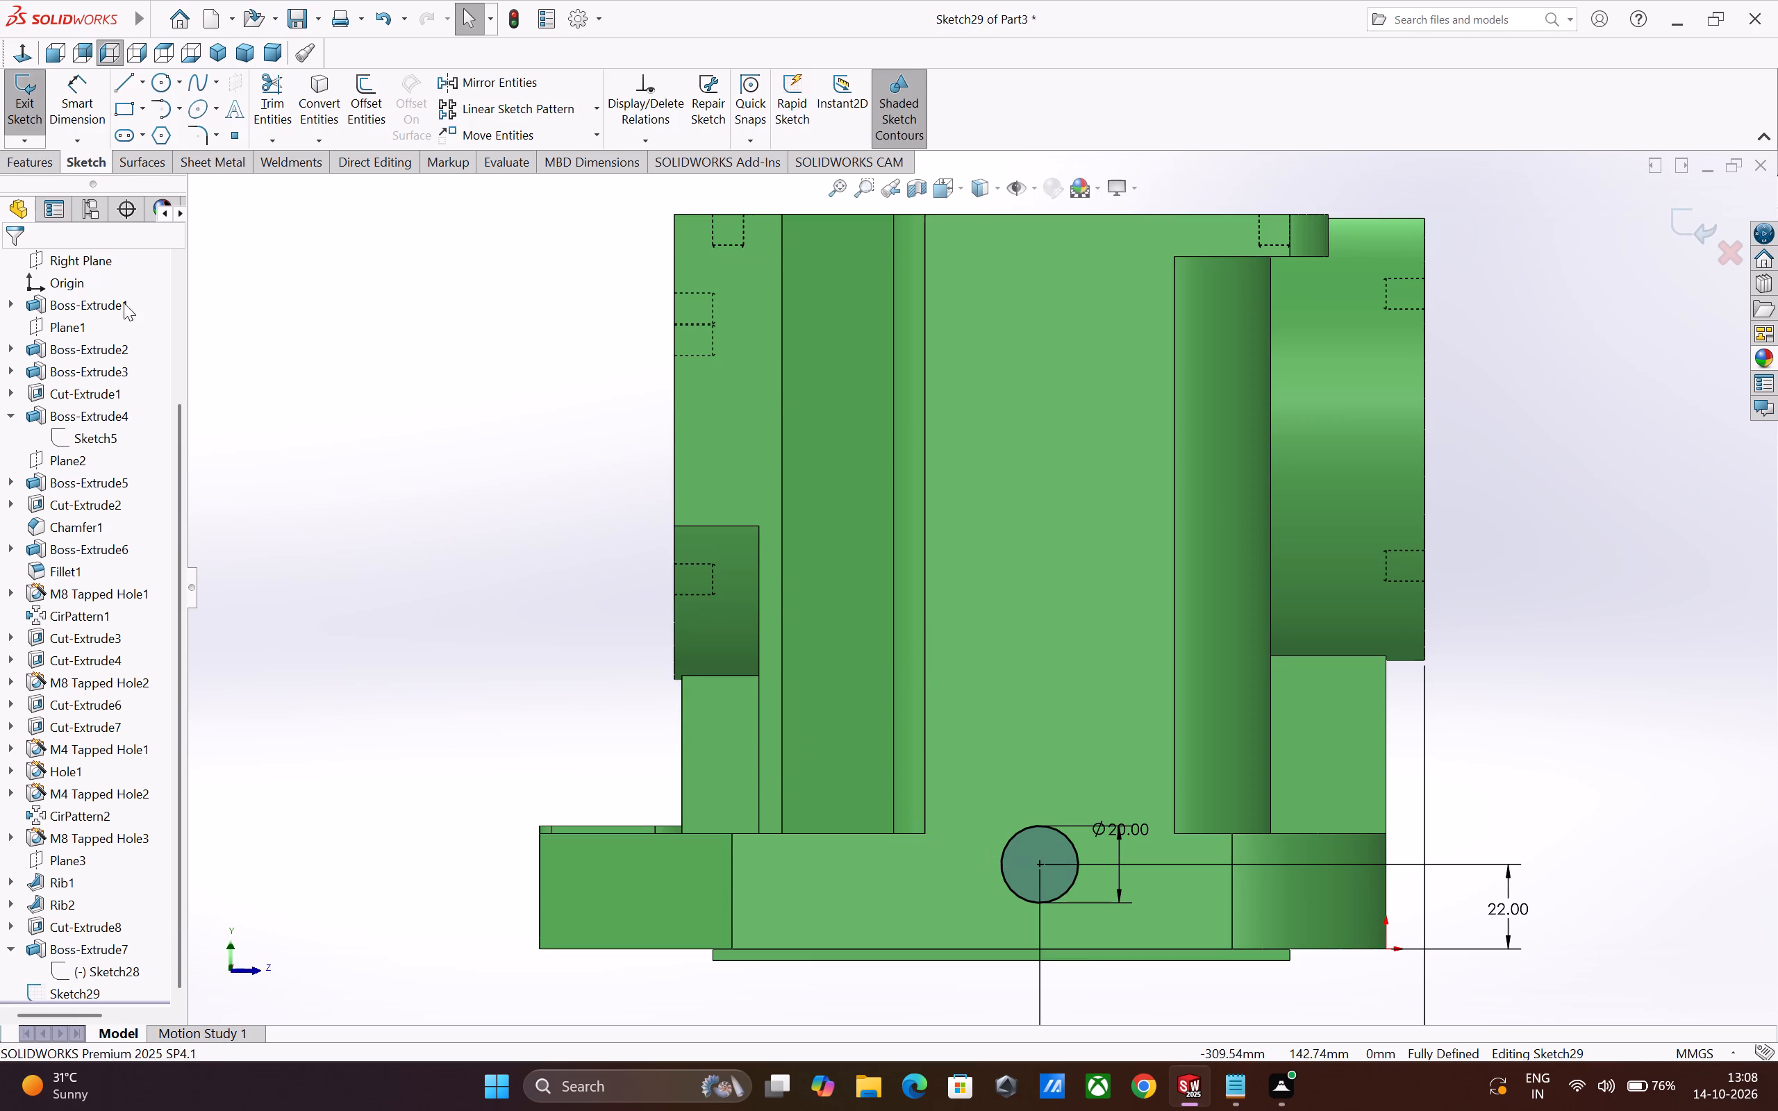
left_click(50, 166)
left_click(60, 112)
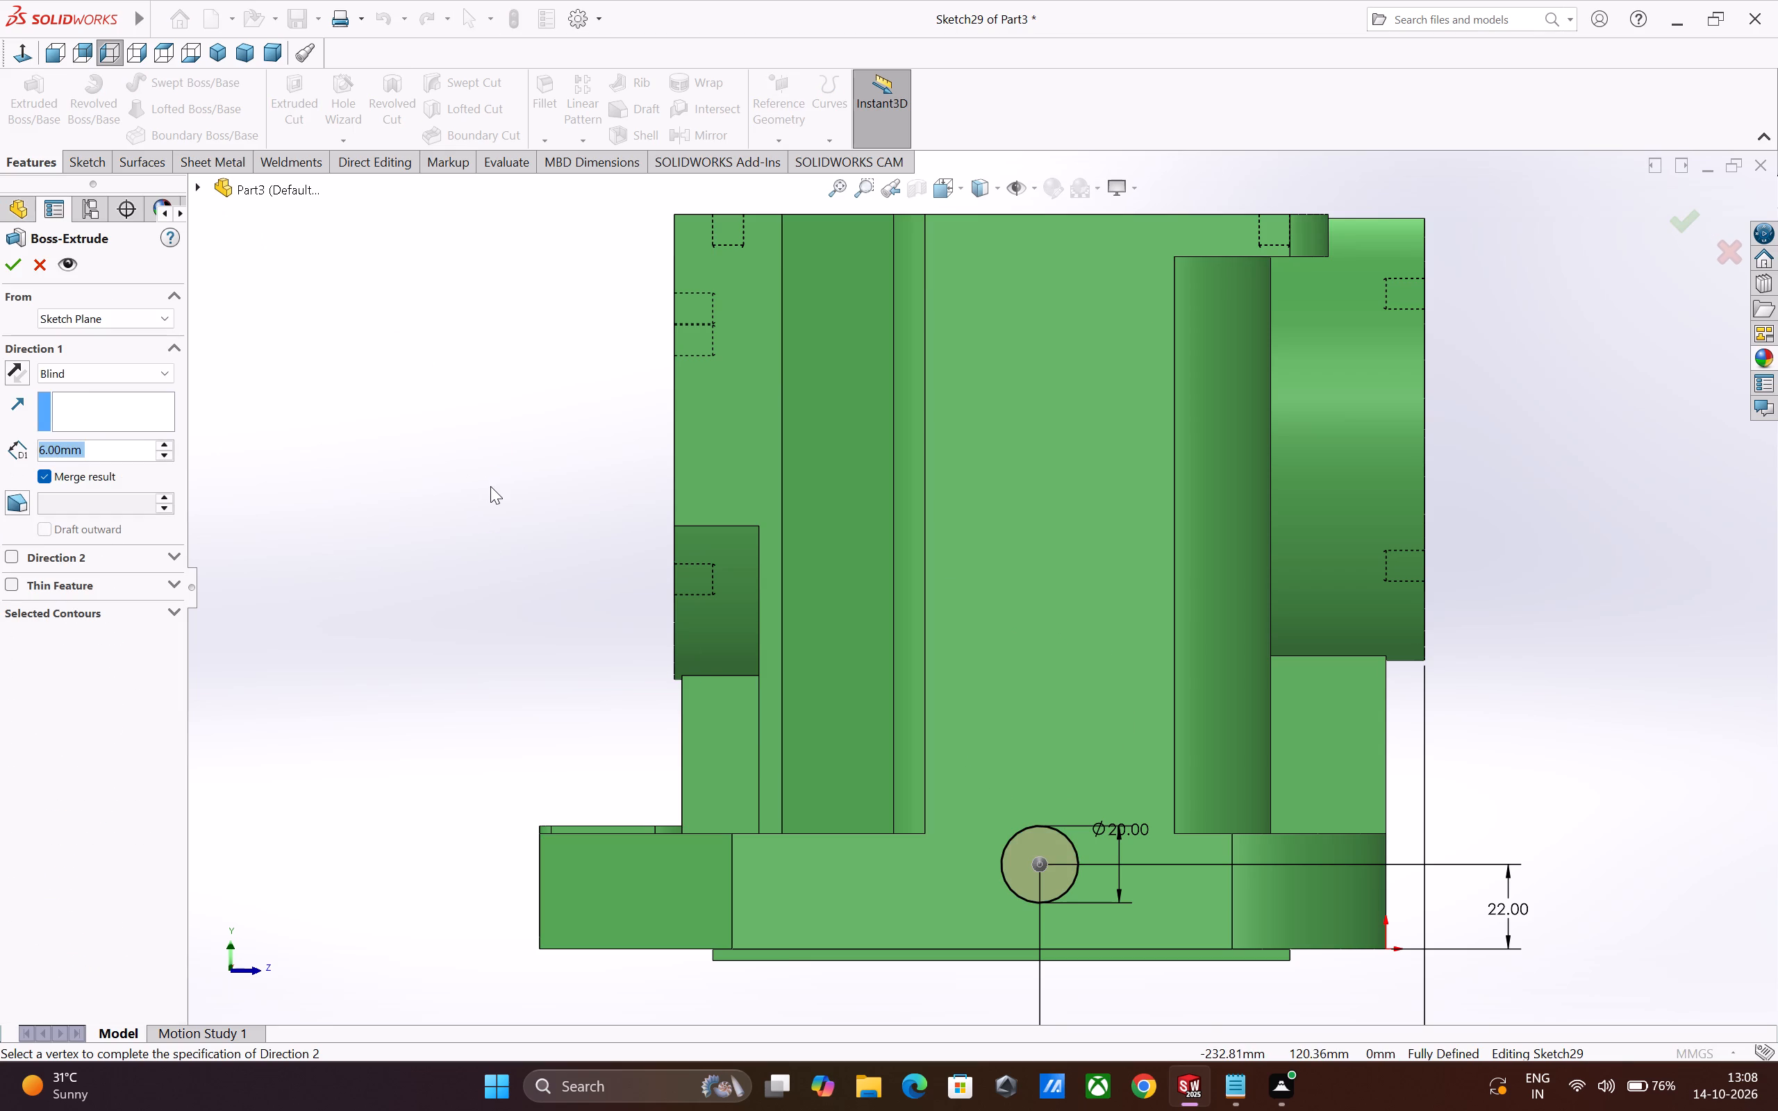
key("3")
key("Return")
left_click(8, 272)
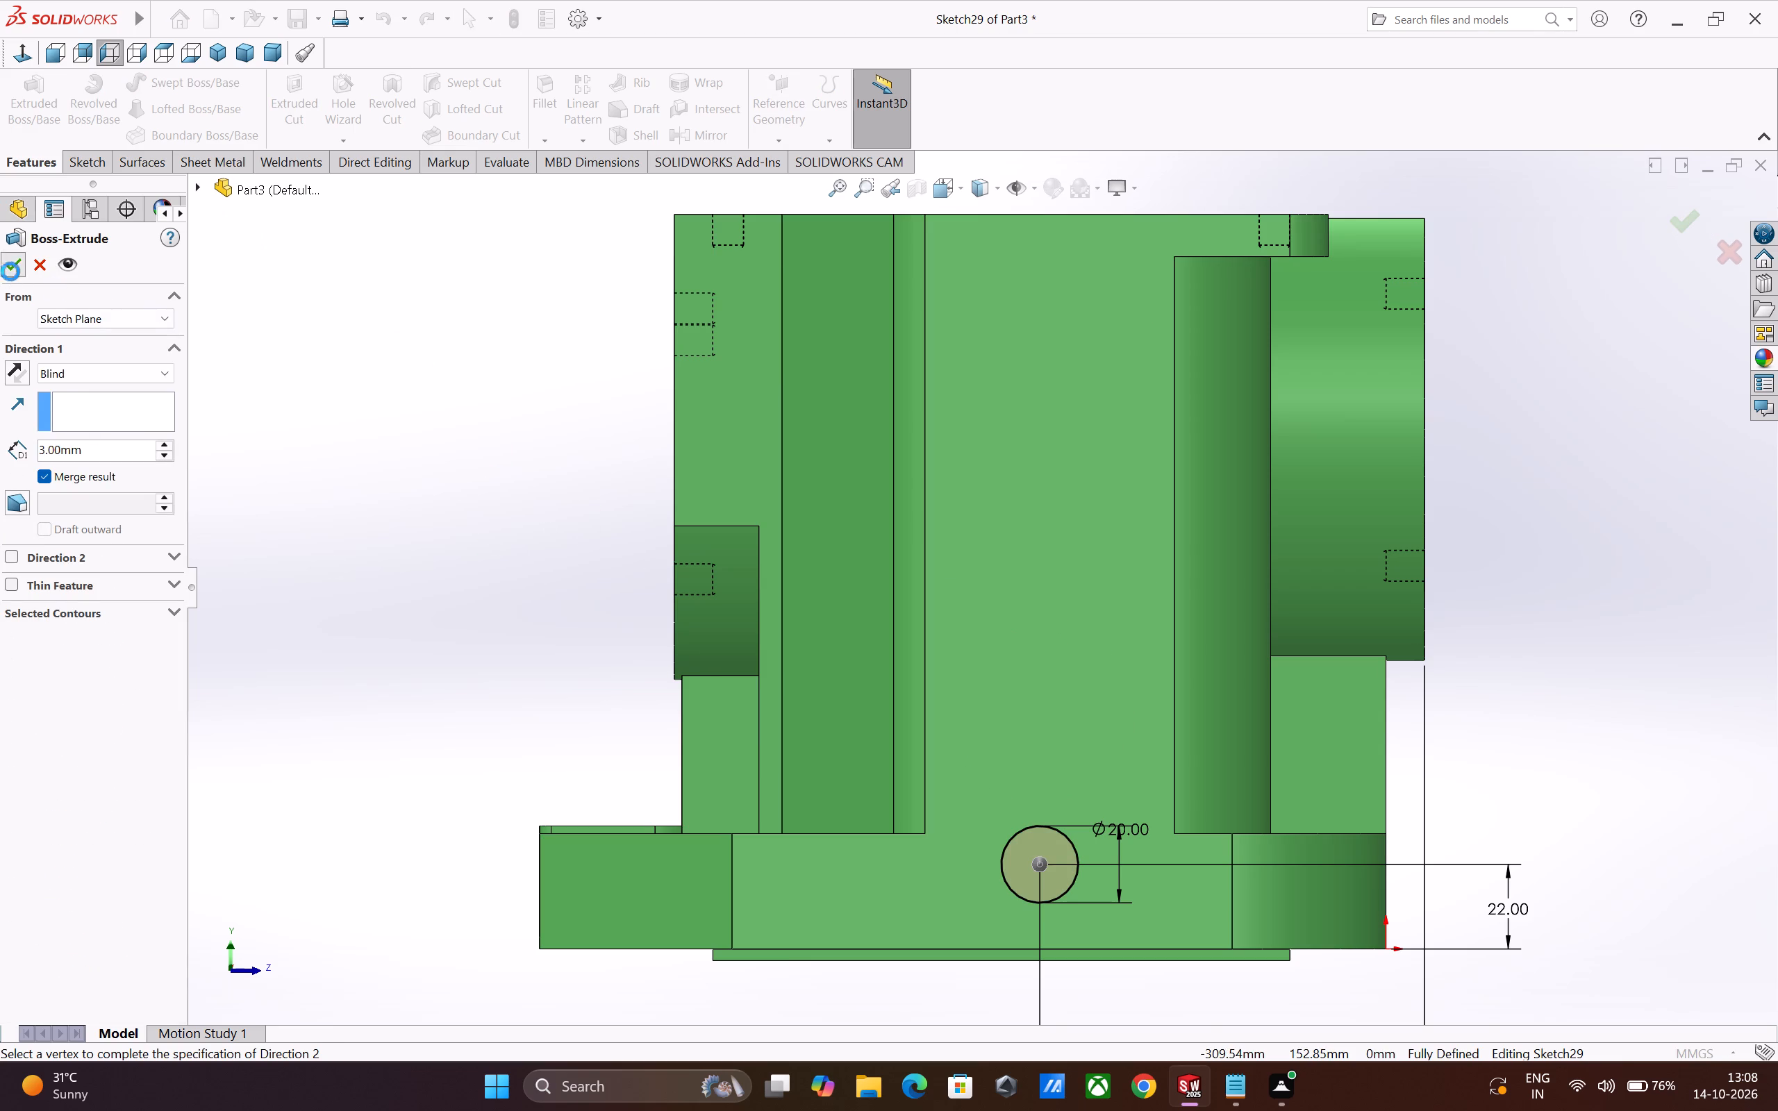
Set up an ISO M8 bottoming tapped hole with the Up To Next end condition in the Hole Wizard.
middle_click_drag(1089, 795, 1002, 848)
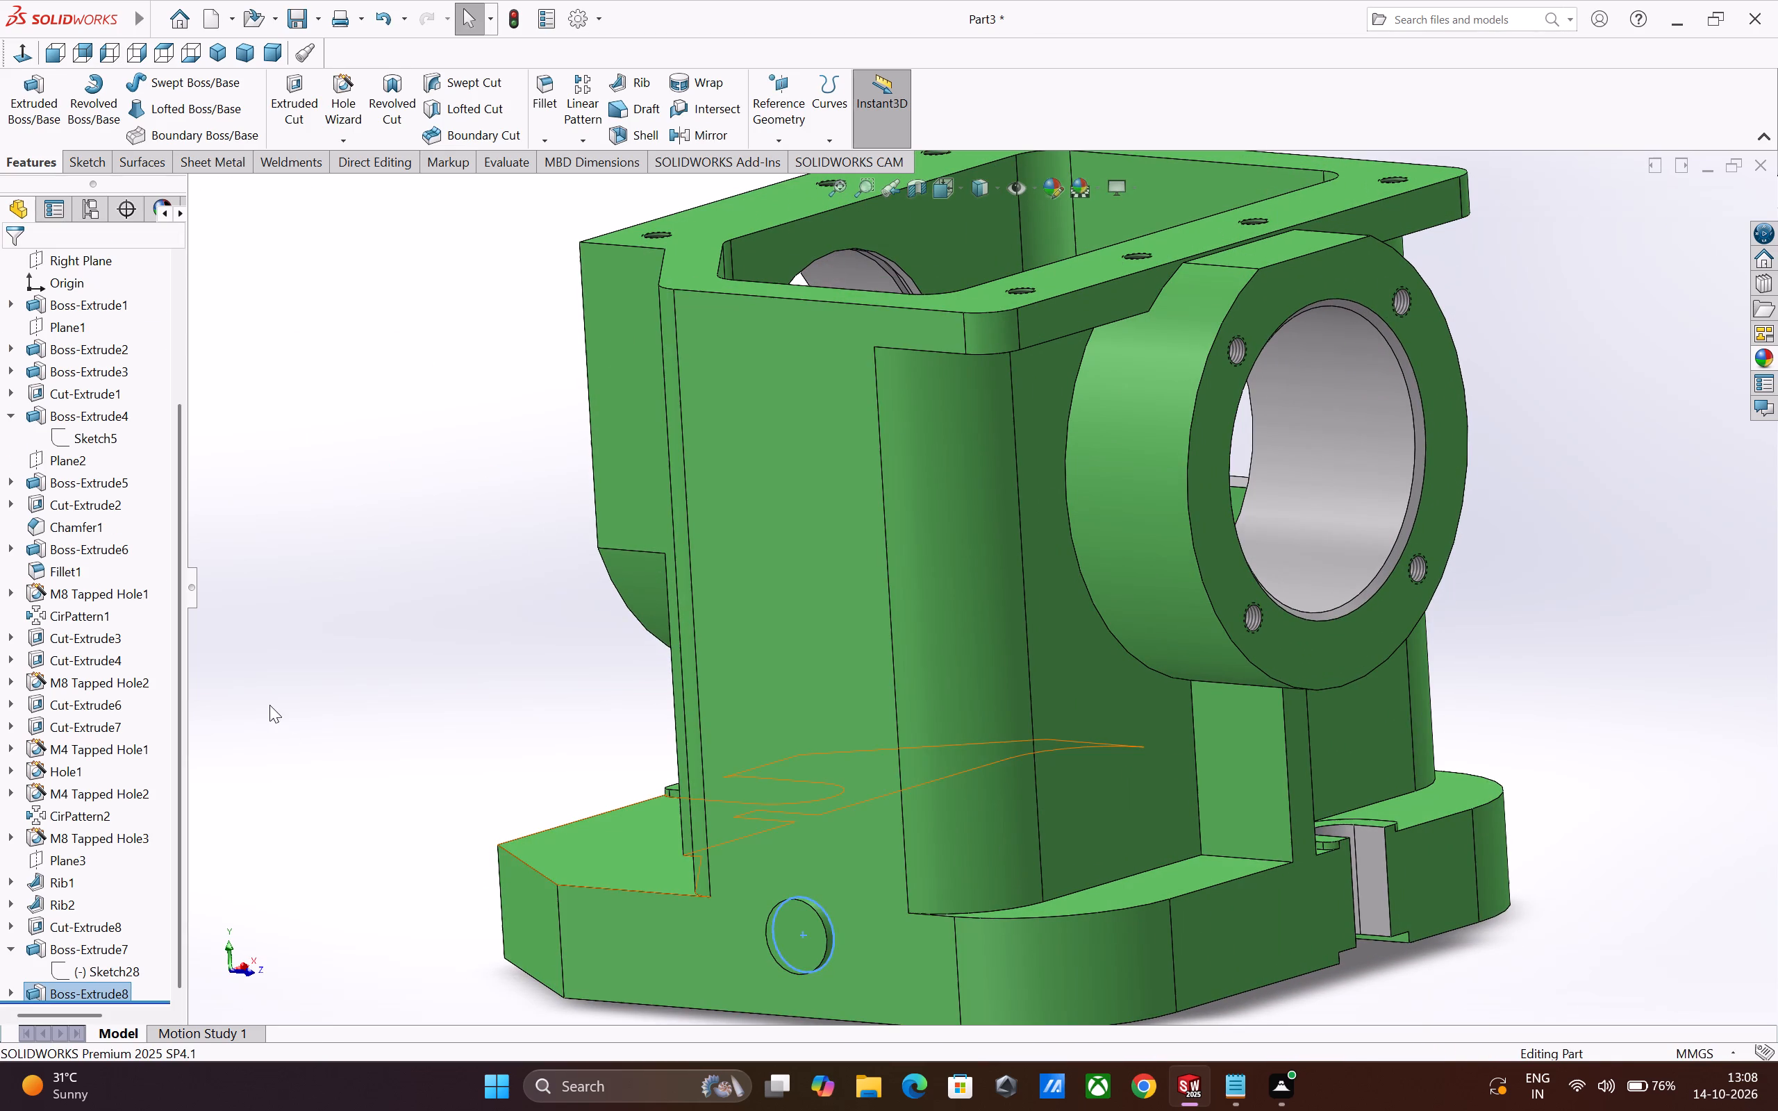
left_click(269, 705)
left_click(342, 99)
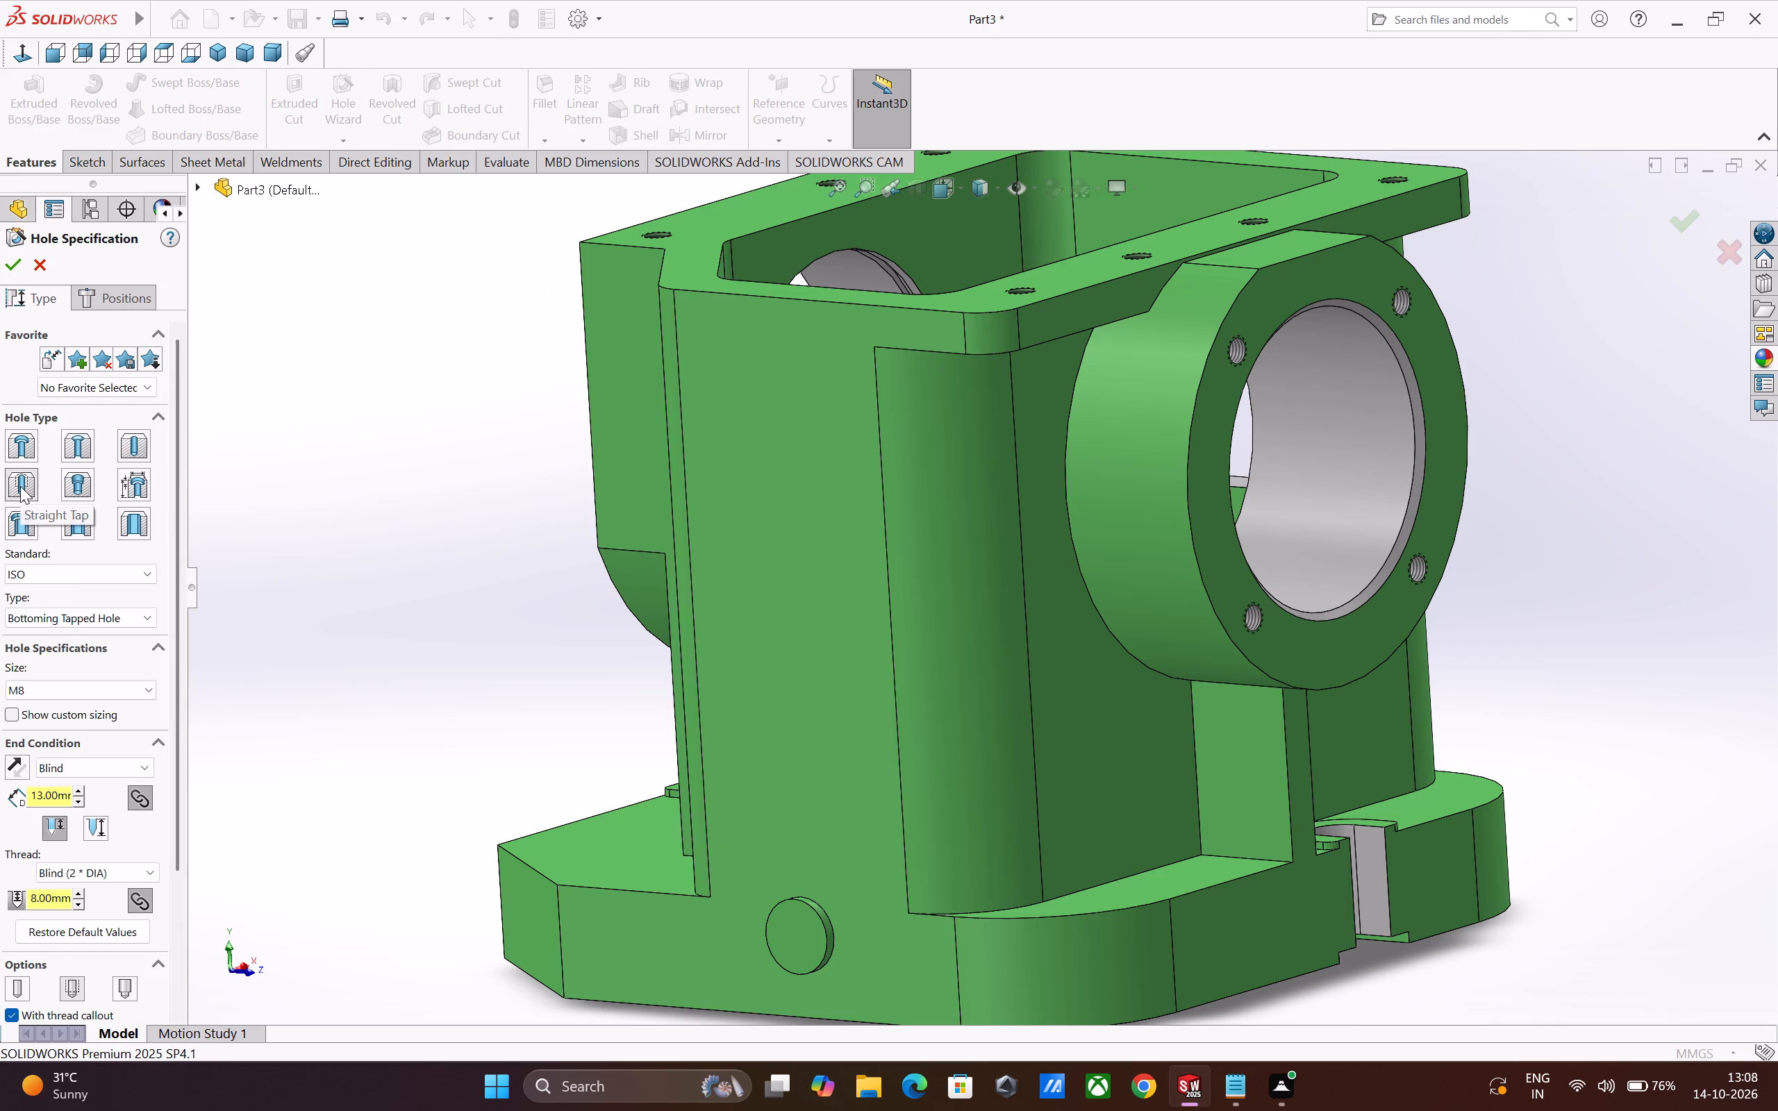
left_click(20, 486)
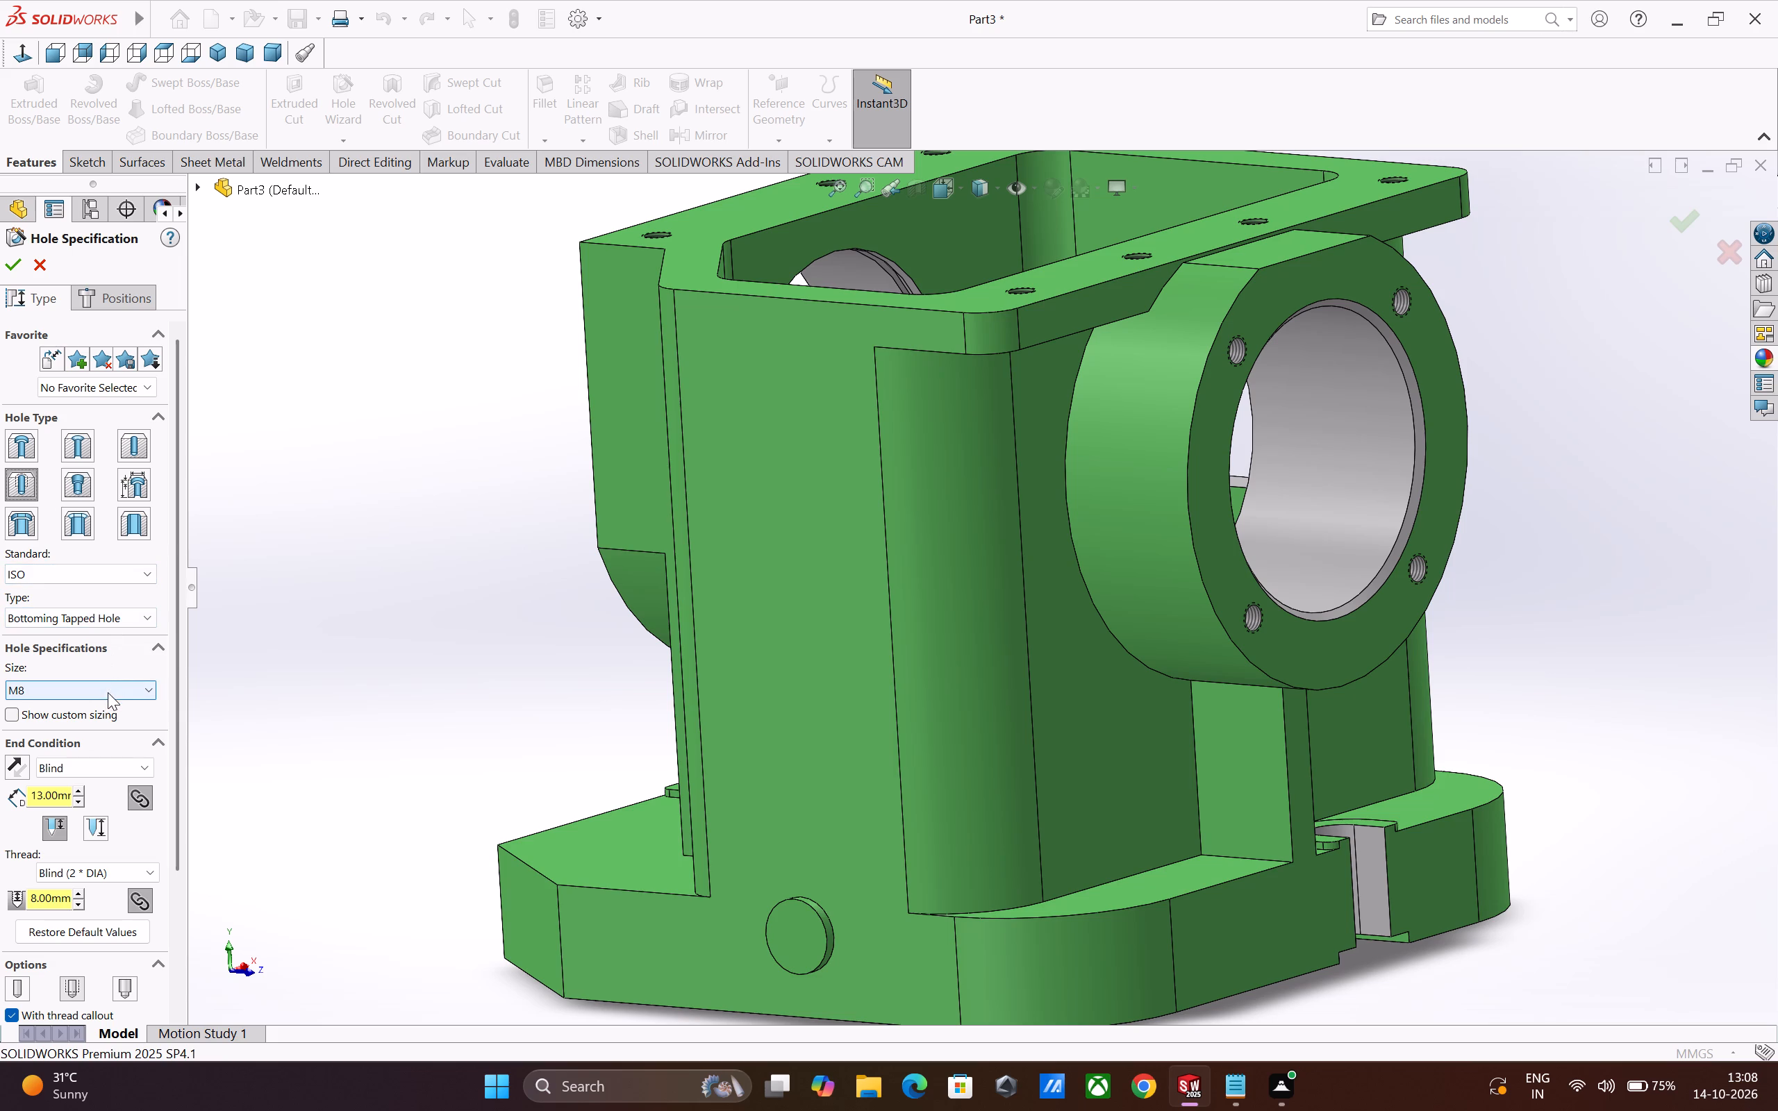
left_click(108, 692)
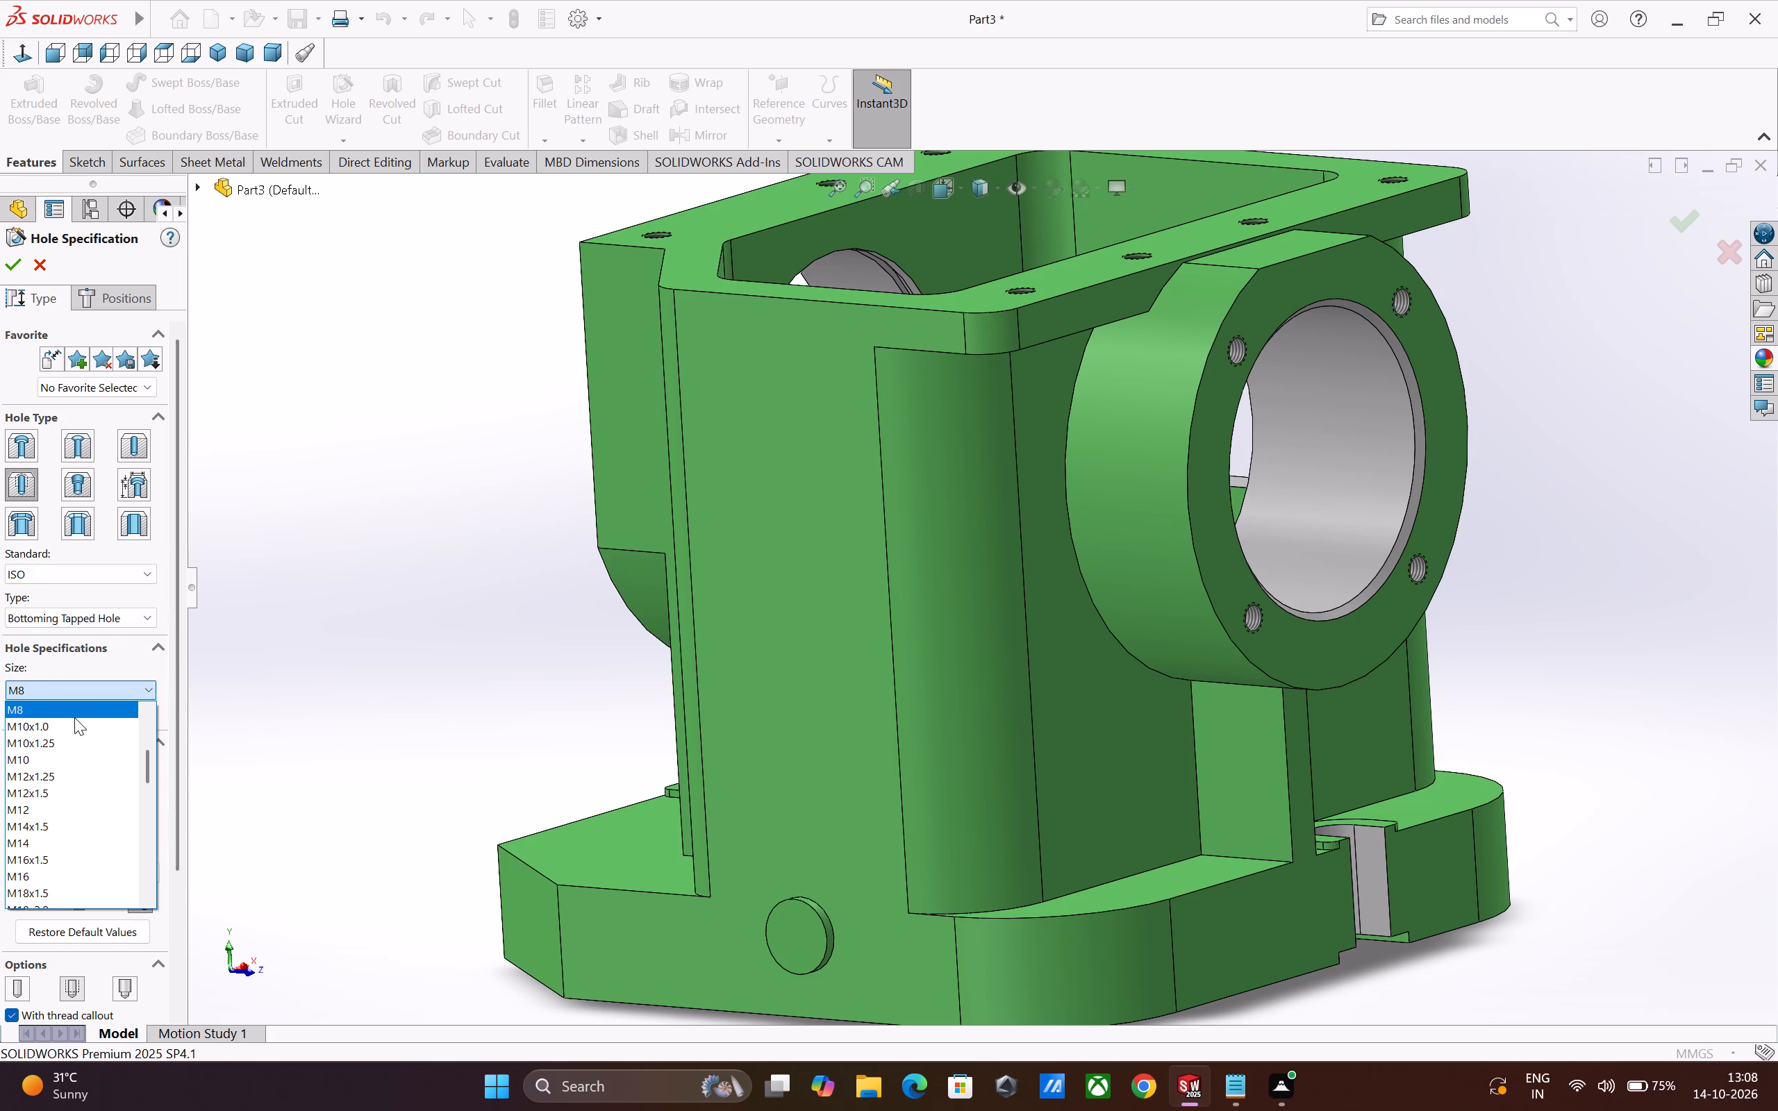
left_click(74, 716)
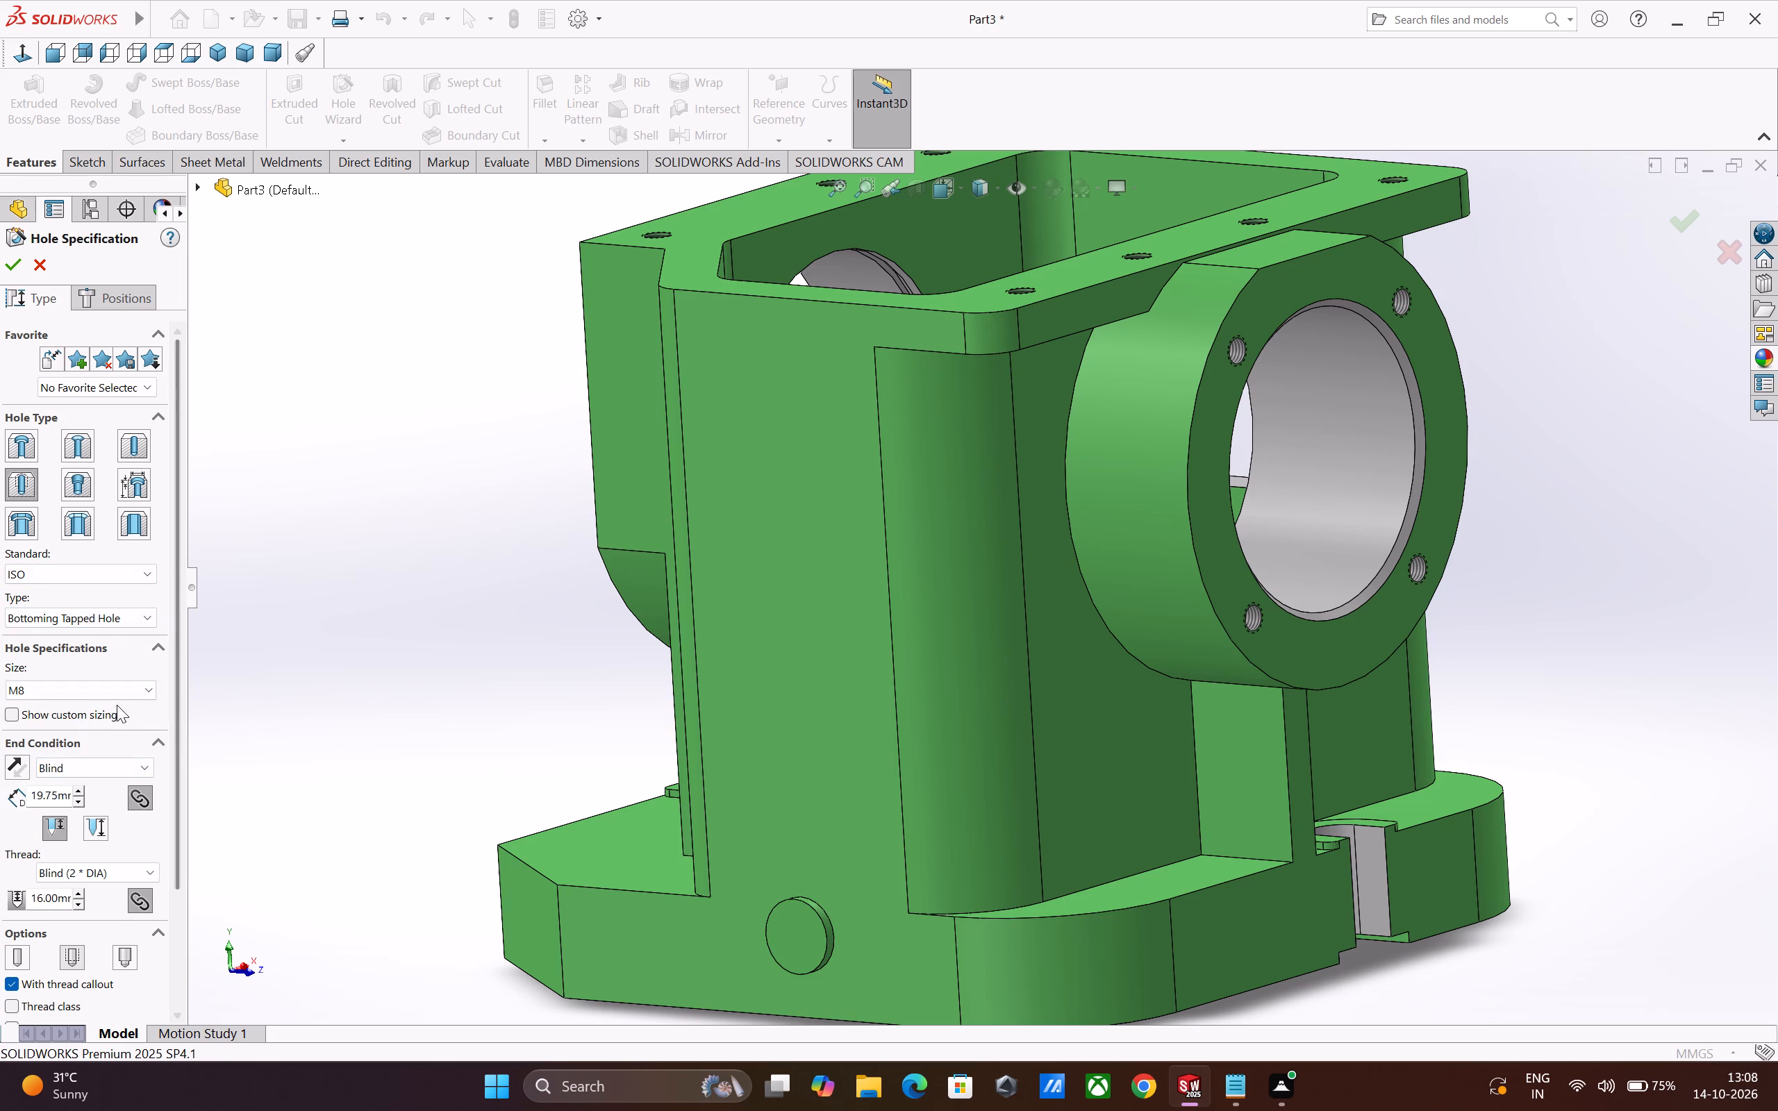
left_click(110, 762)
left_click(106, 811)
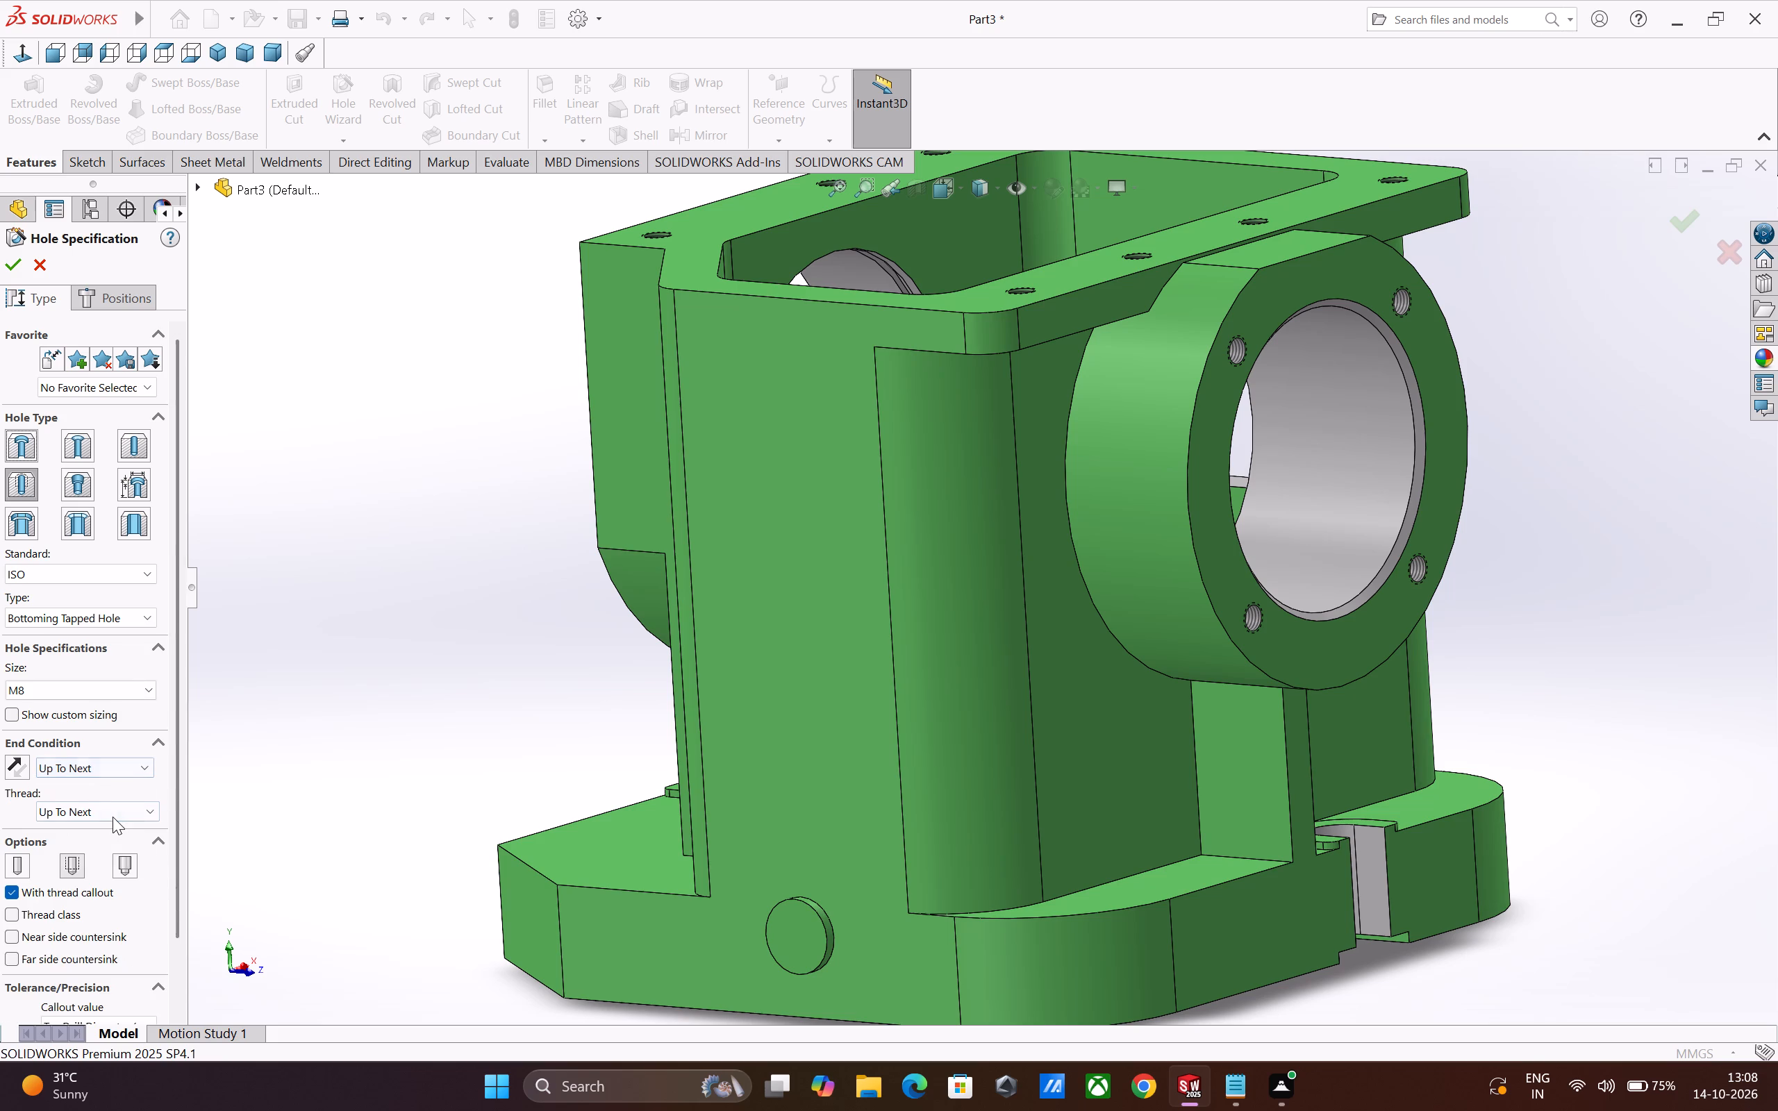
scroll(179, 881, "down", 2)
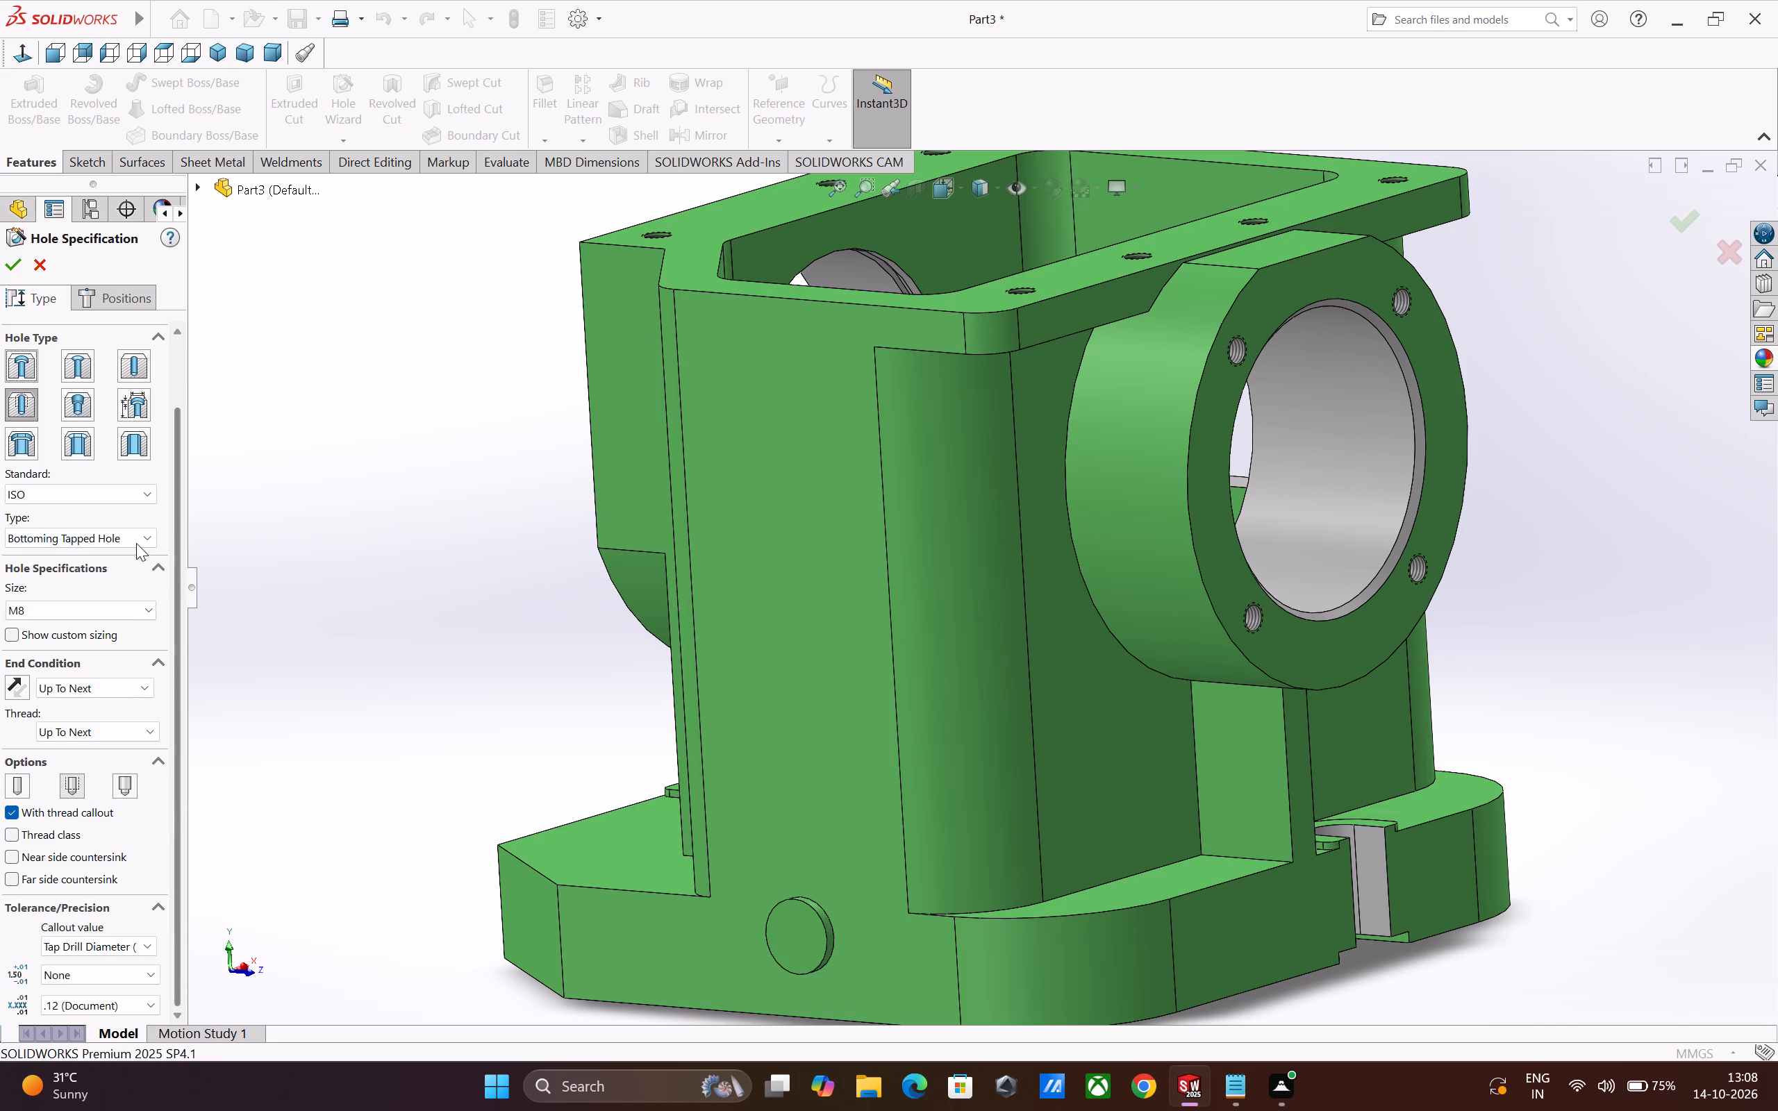
Place the M8 tapped hole at the centre of the round boss on the base's side face and complete it.
left_click(117, 297)
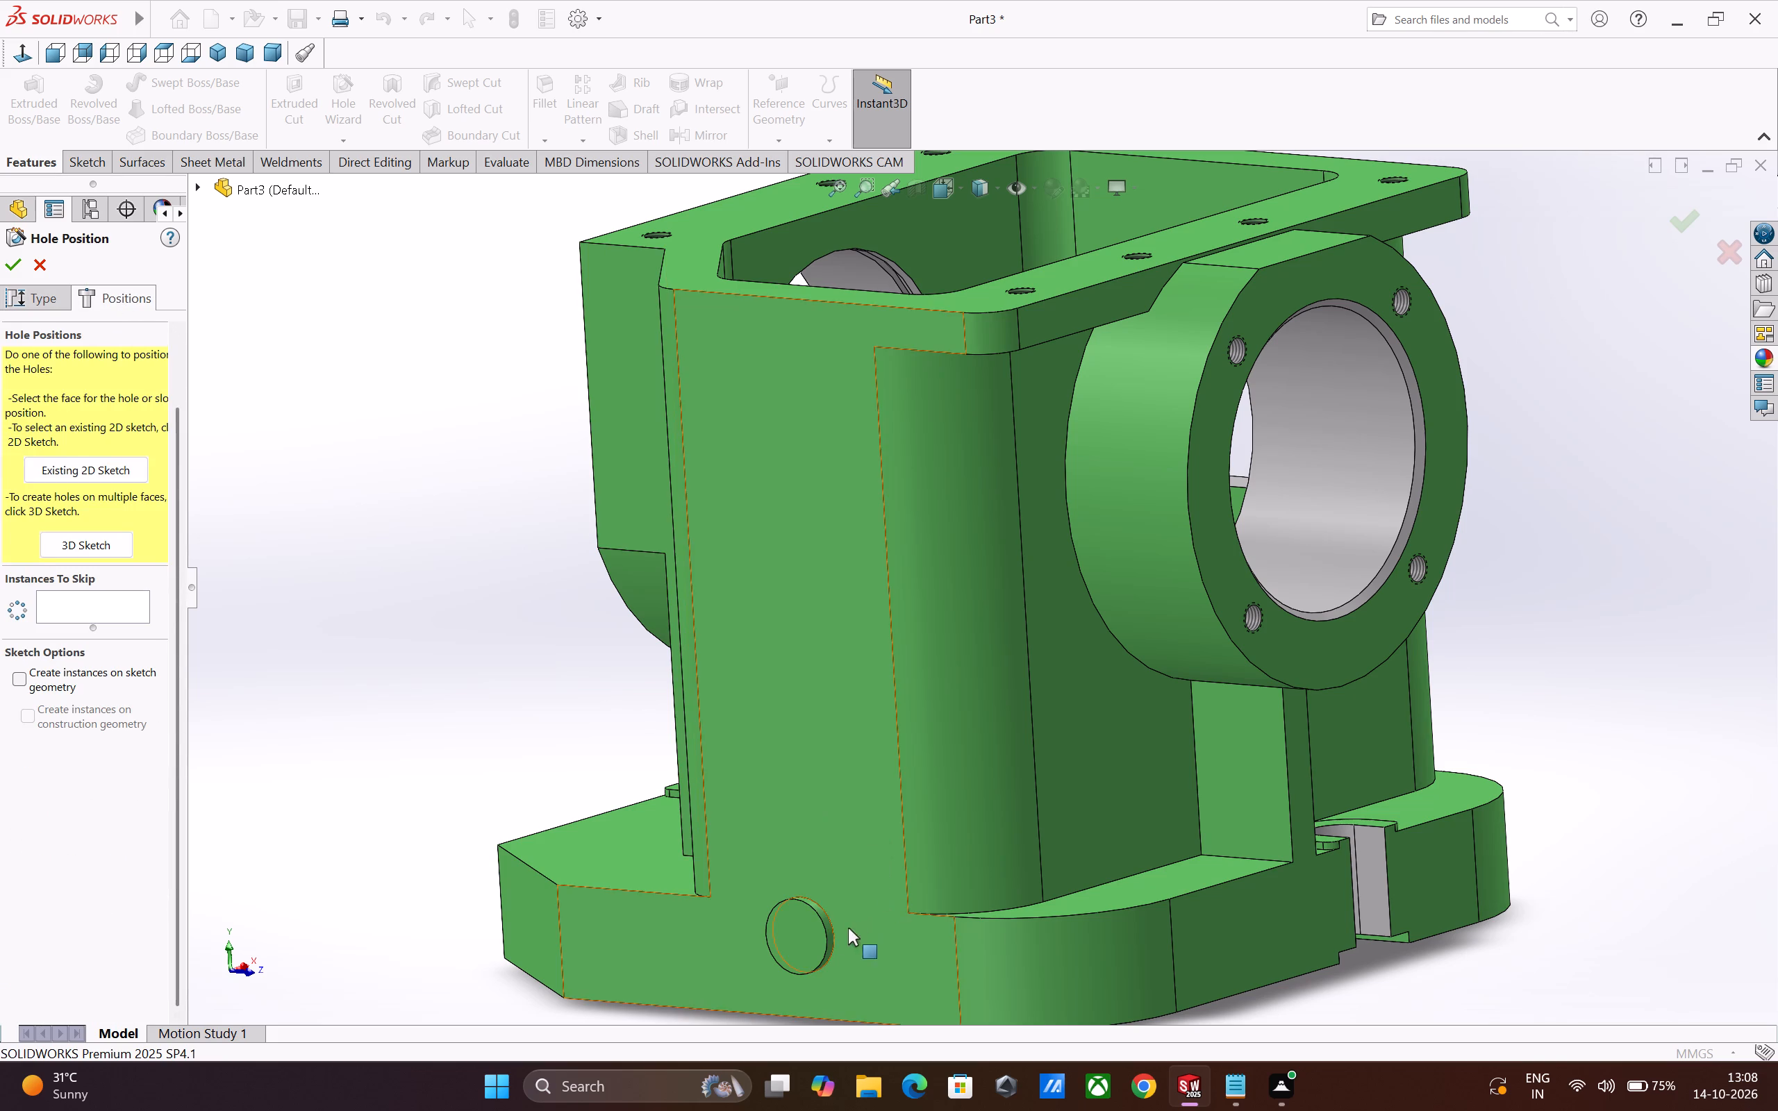
left_click(804, 937)
scroll(1052, 872, "down", 6)
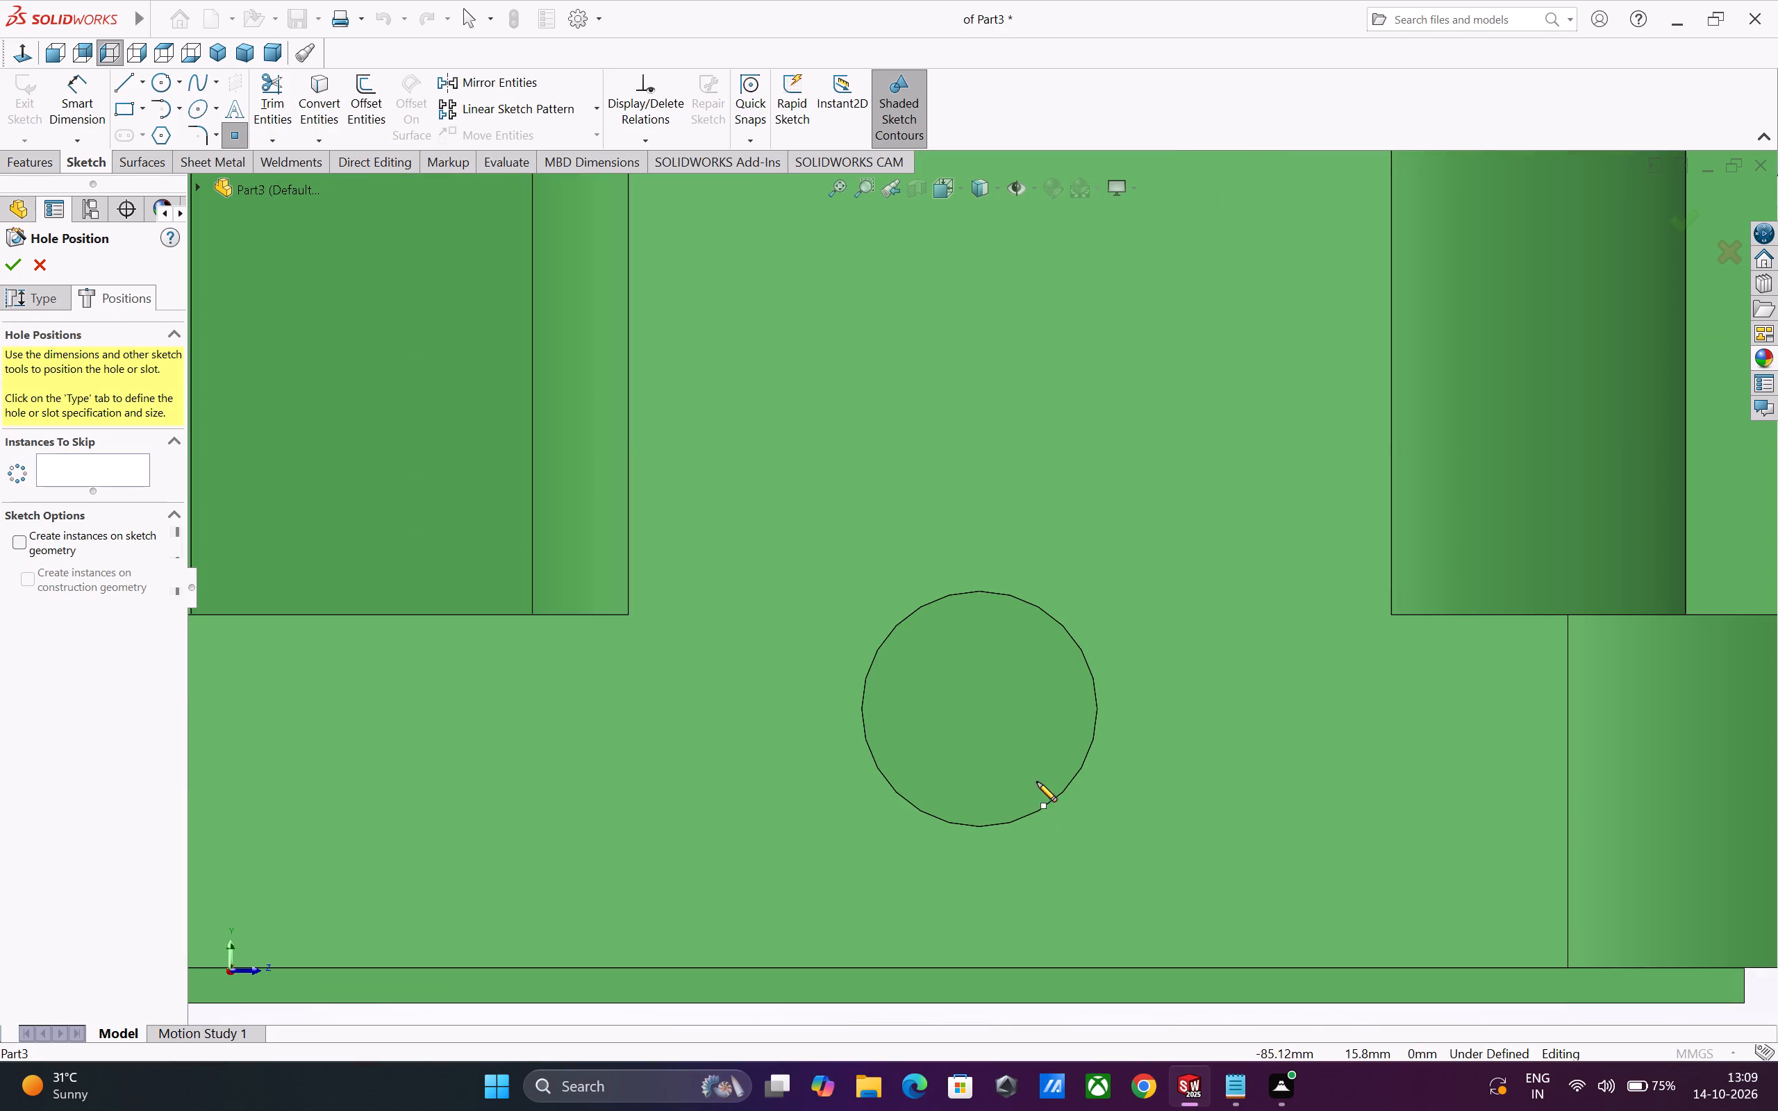
left_click(980, 708)
middle_click_drag(1204, 890, 1190, 899)
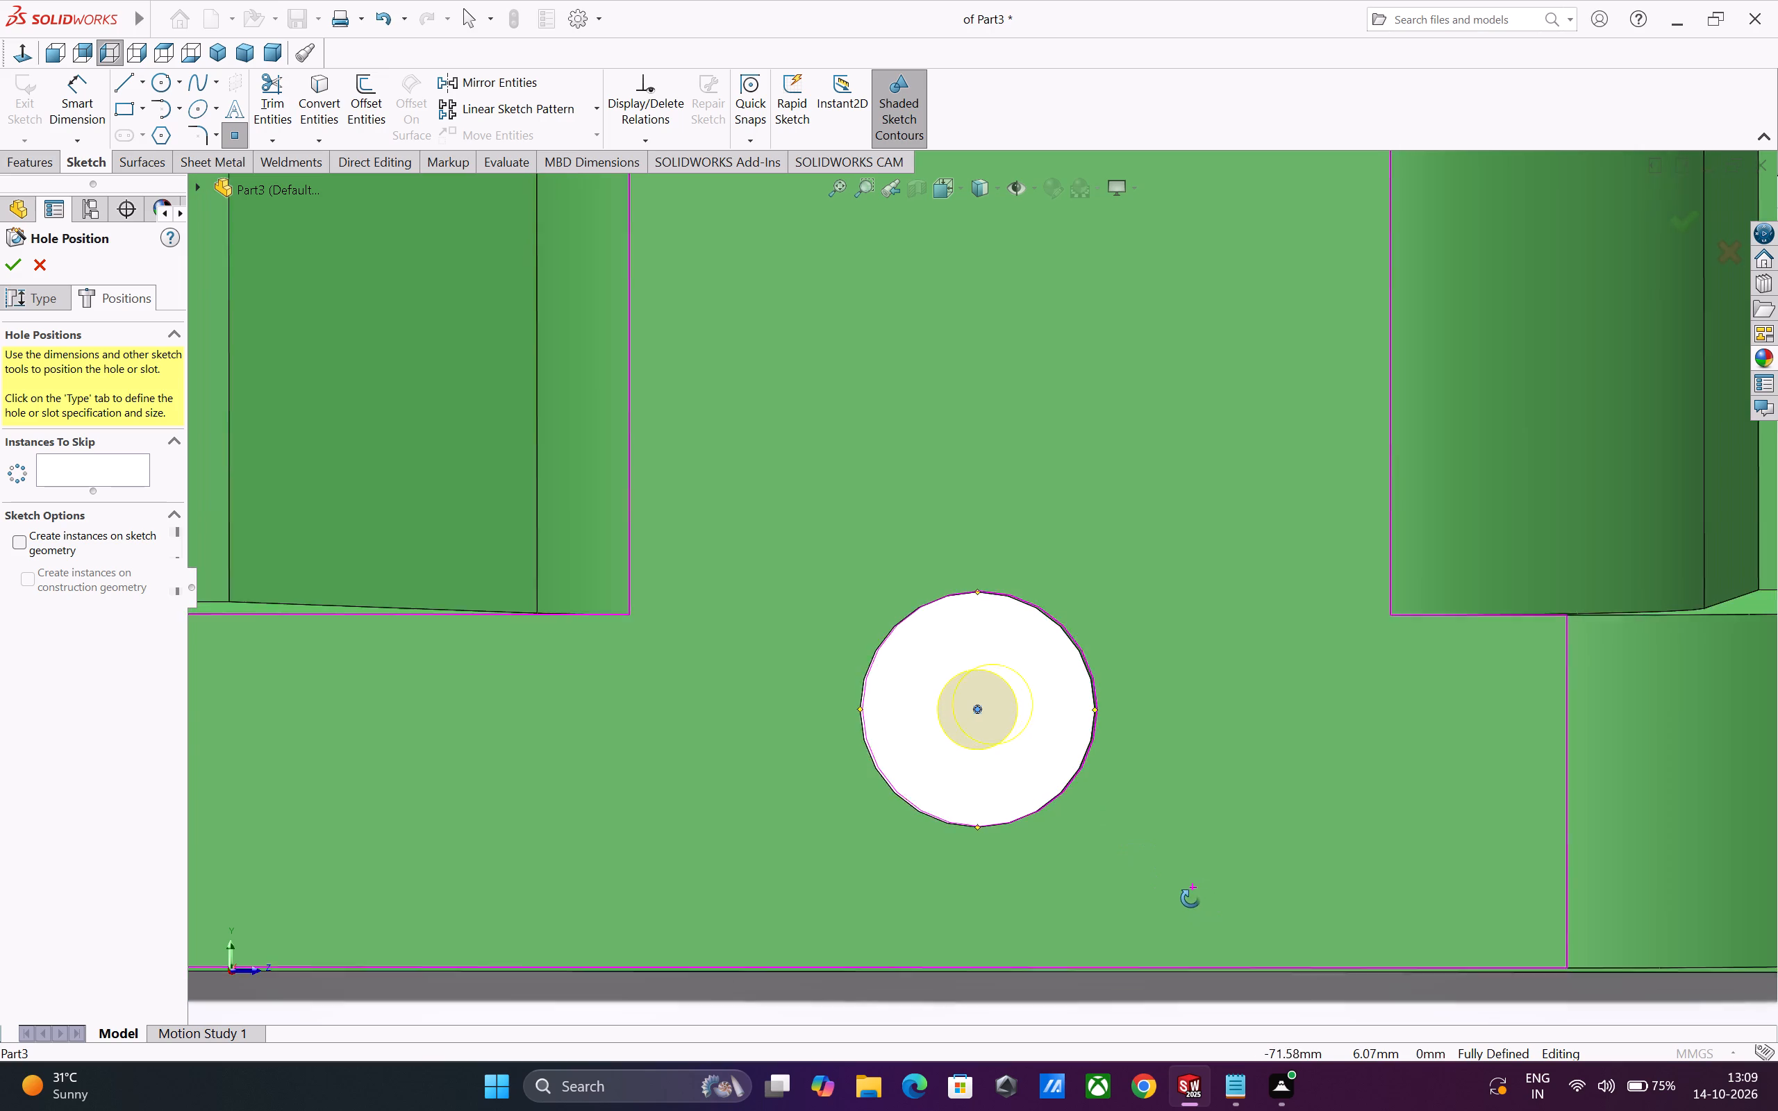
middle_click_drag(1190, 899, 1004, 959)
scroll(1053, 894, "up", 4)
middle_click_drag(1140, 838, 1142, 950)
scroll(1142, 950, "up", 1)
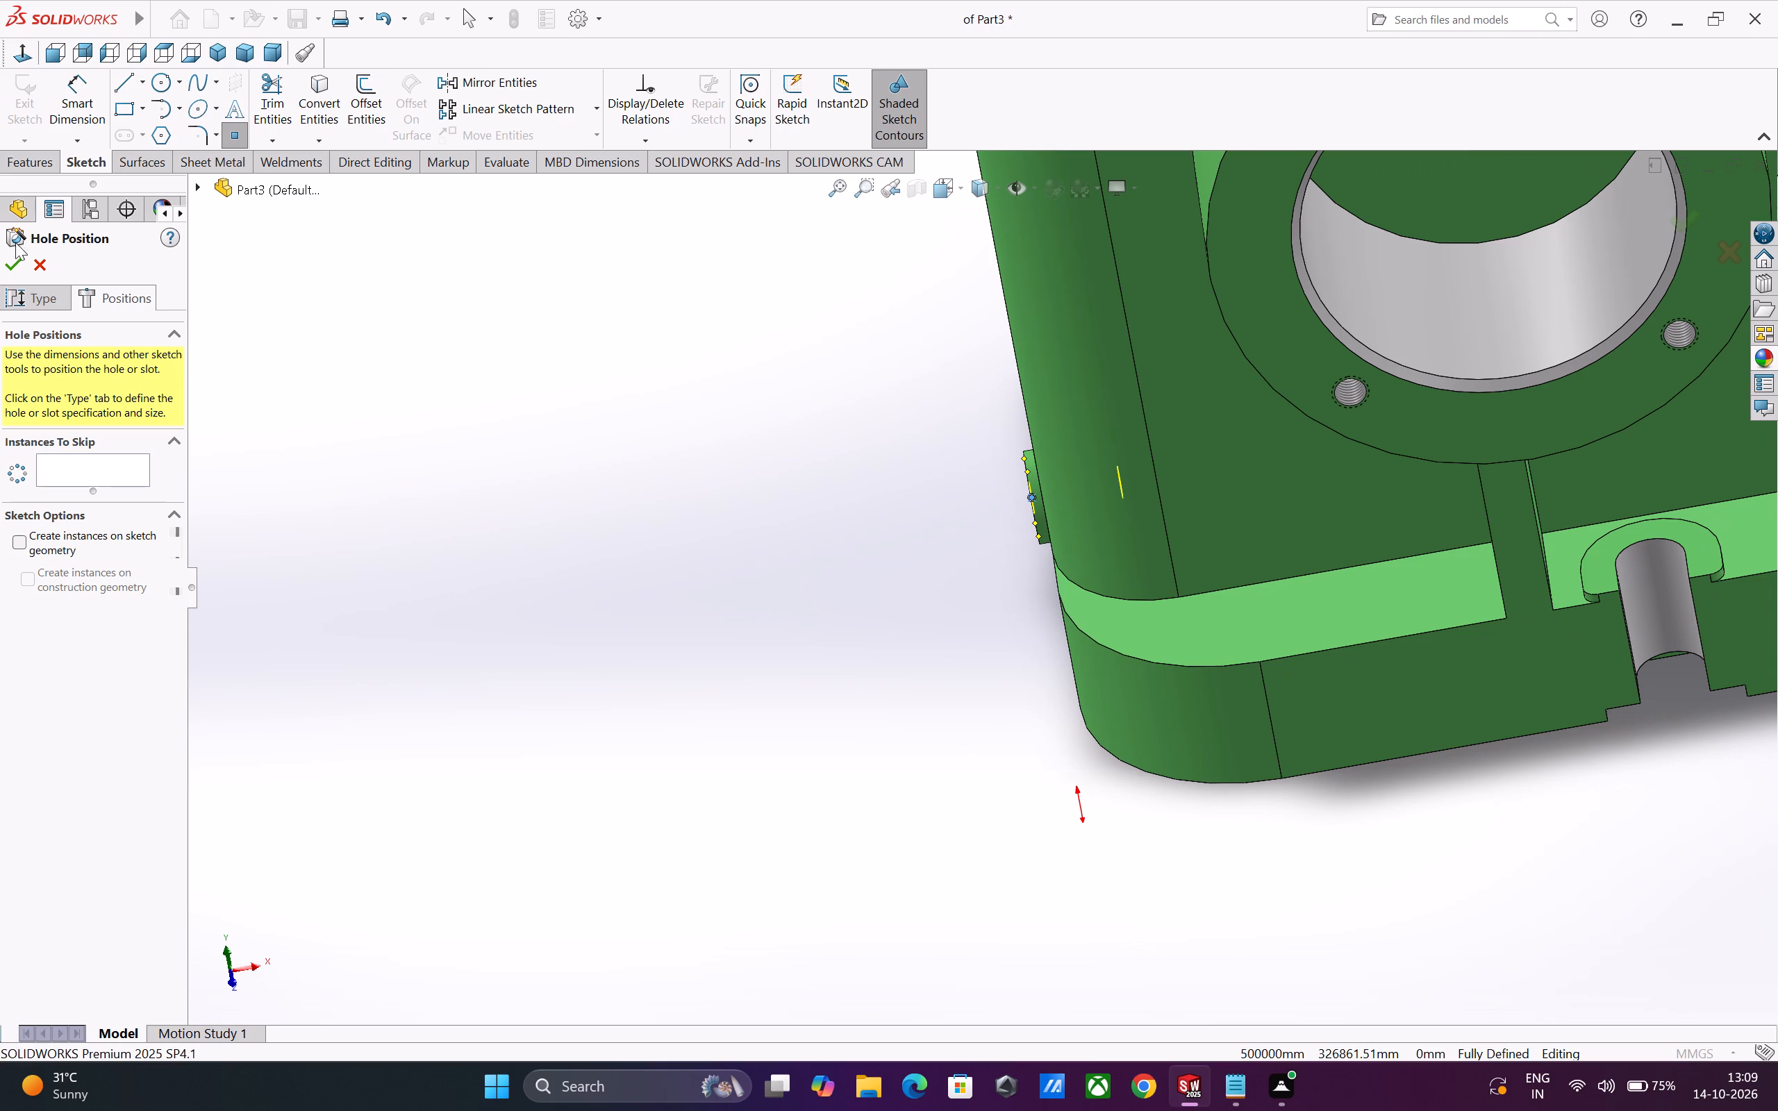
left_click(6, 264)
Examine the tapped hole and its round boss on the base's side face from several angles.
scroll(977, 583, "down", 3)
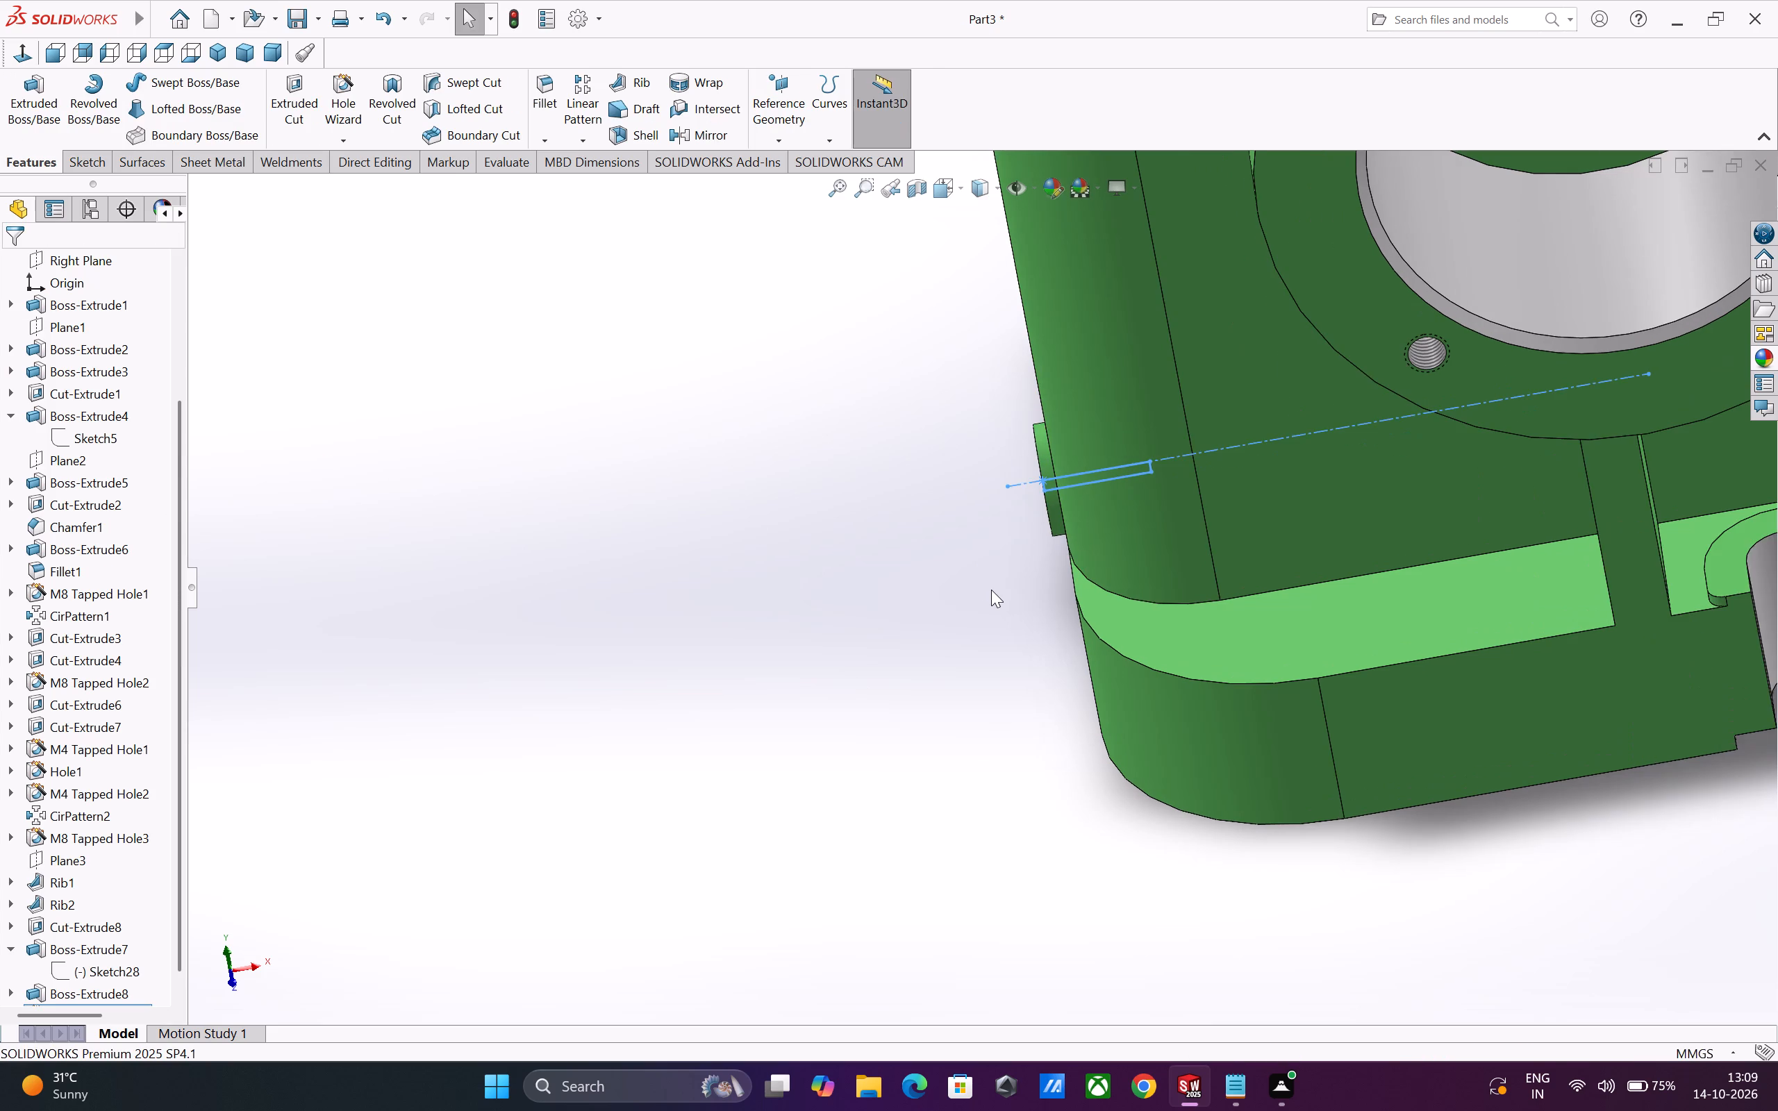
left_click(991, 590)
middle_click_drag(1003, 592, 1104, 573)
scroll(1052, 423, "down", 1)
middle_click_drag(991, 638, 1002, 642)
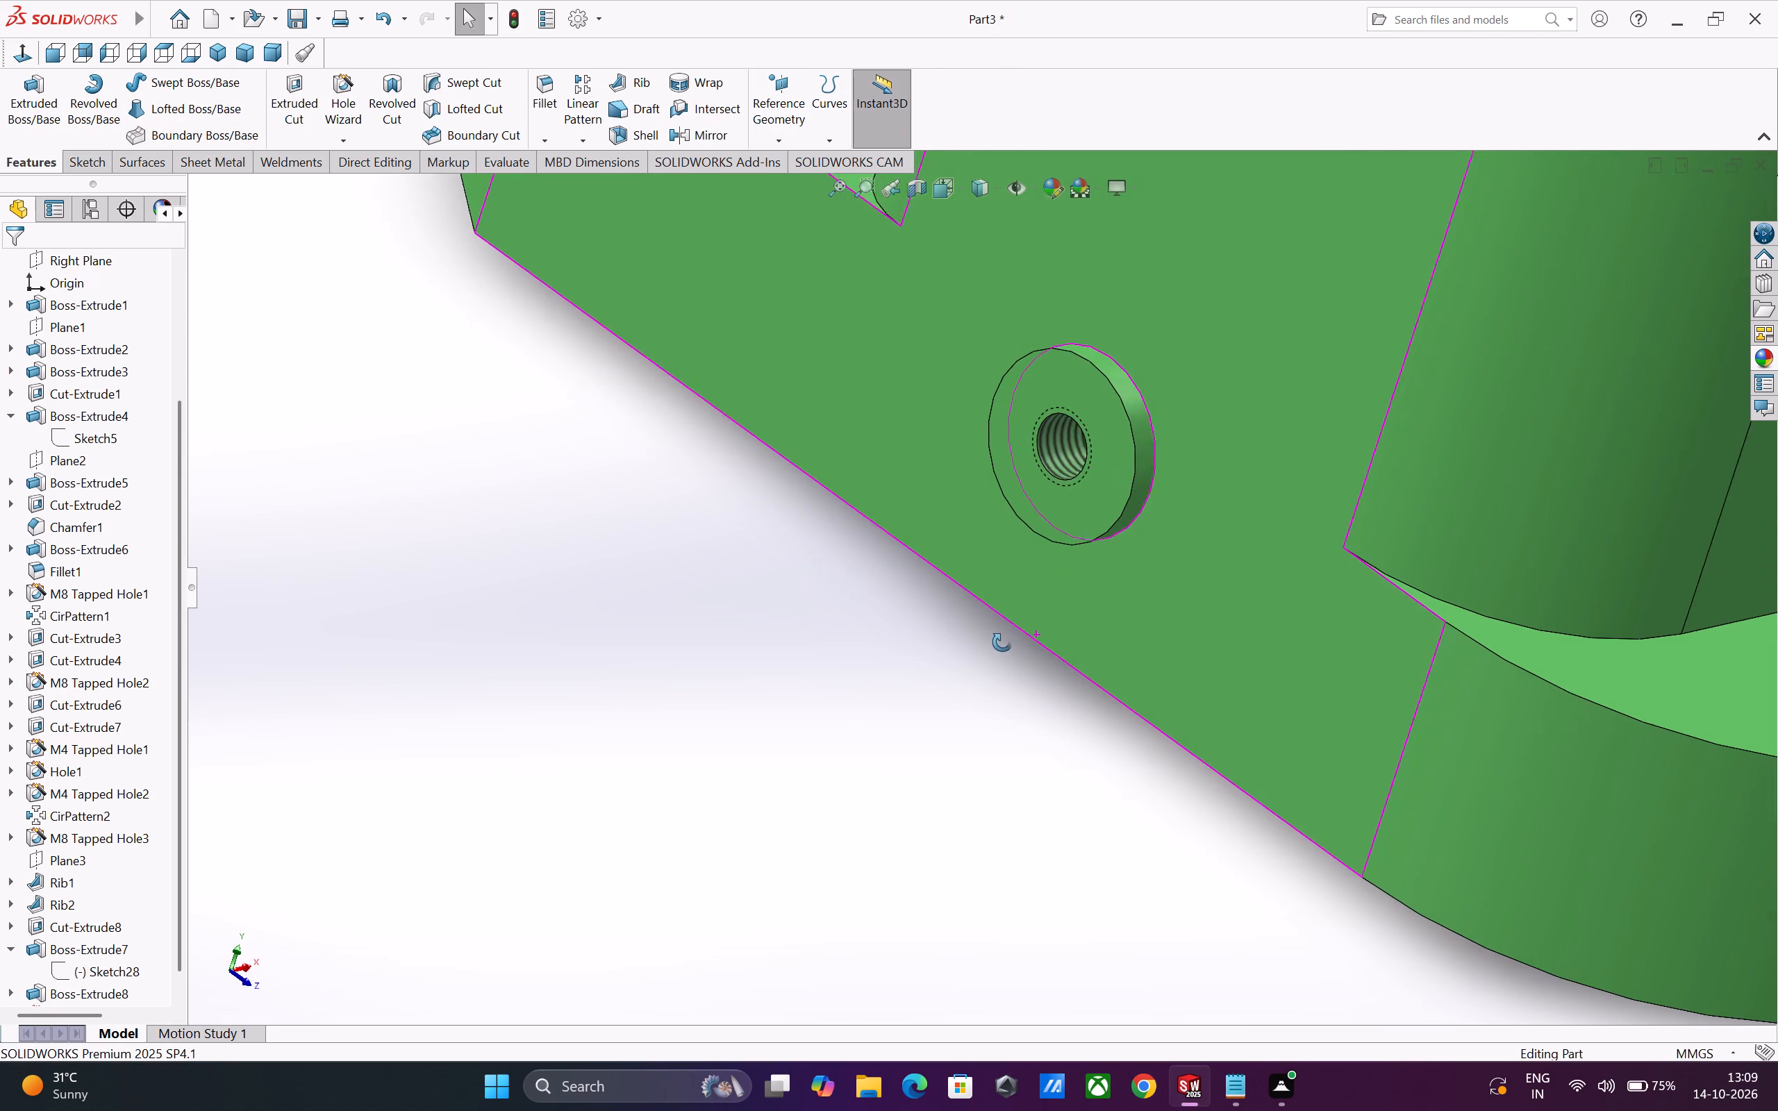
middle_click_drag(1002, 642, 1026, 650)
scroll(1053, 657, "up", 1)
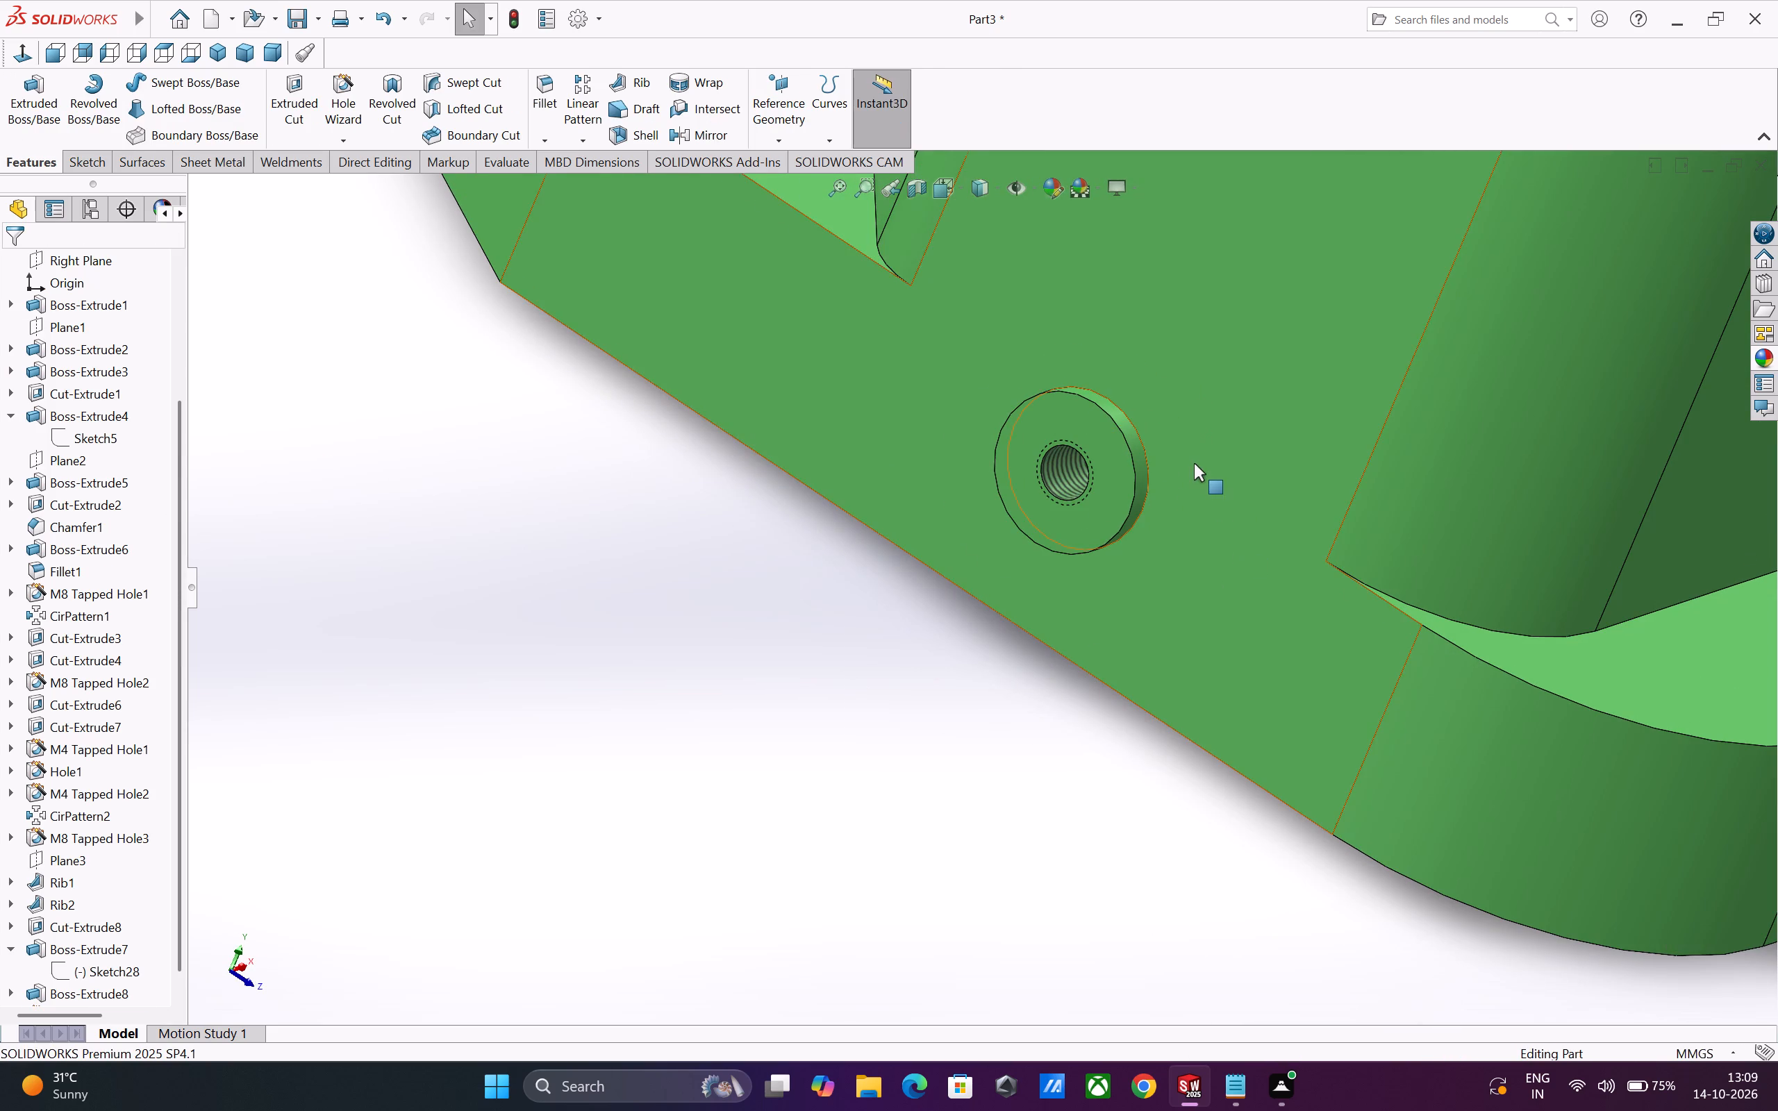
Examine the housing's exterior from several angles, including the base, side openings and front bearing bore.
scroll(1194, 463, "down", 2)
scroll(1000, 763, "up", 3)
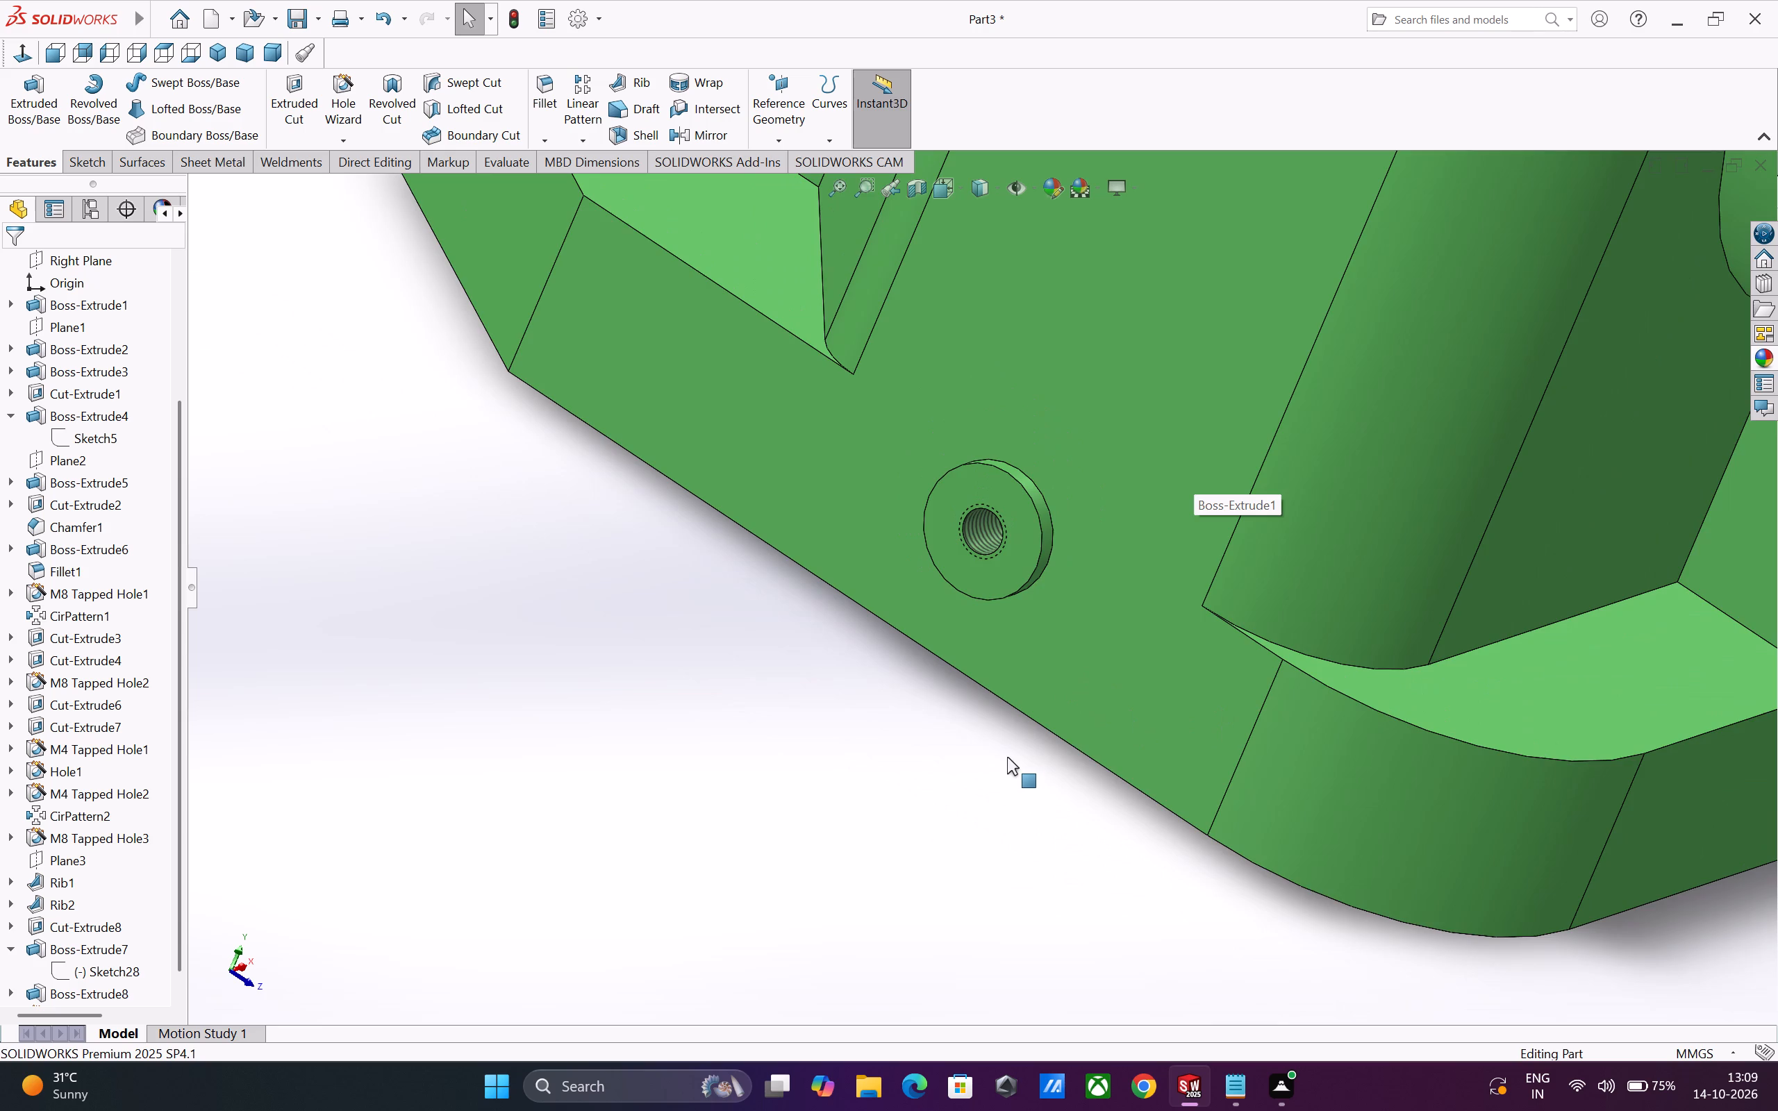
scroll(1026, 738, "up", 7)
middle_click_drag(1304, 610, 1297, 614)
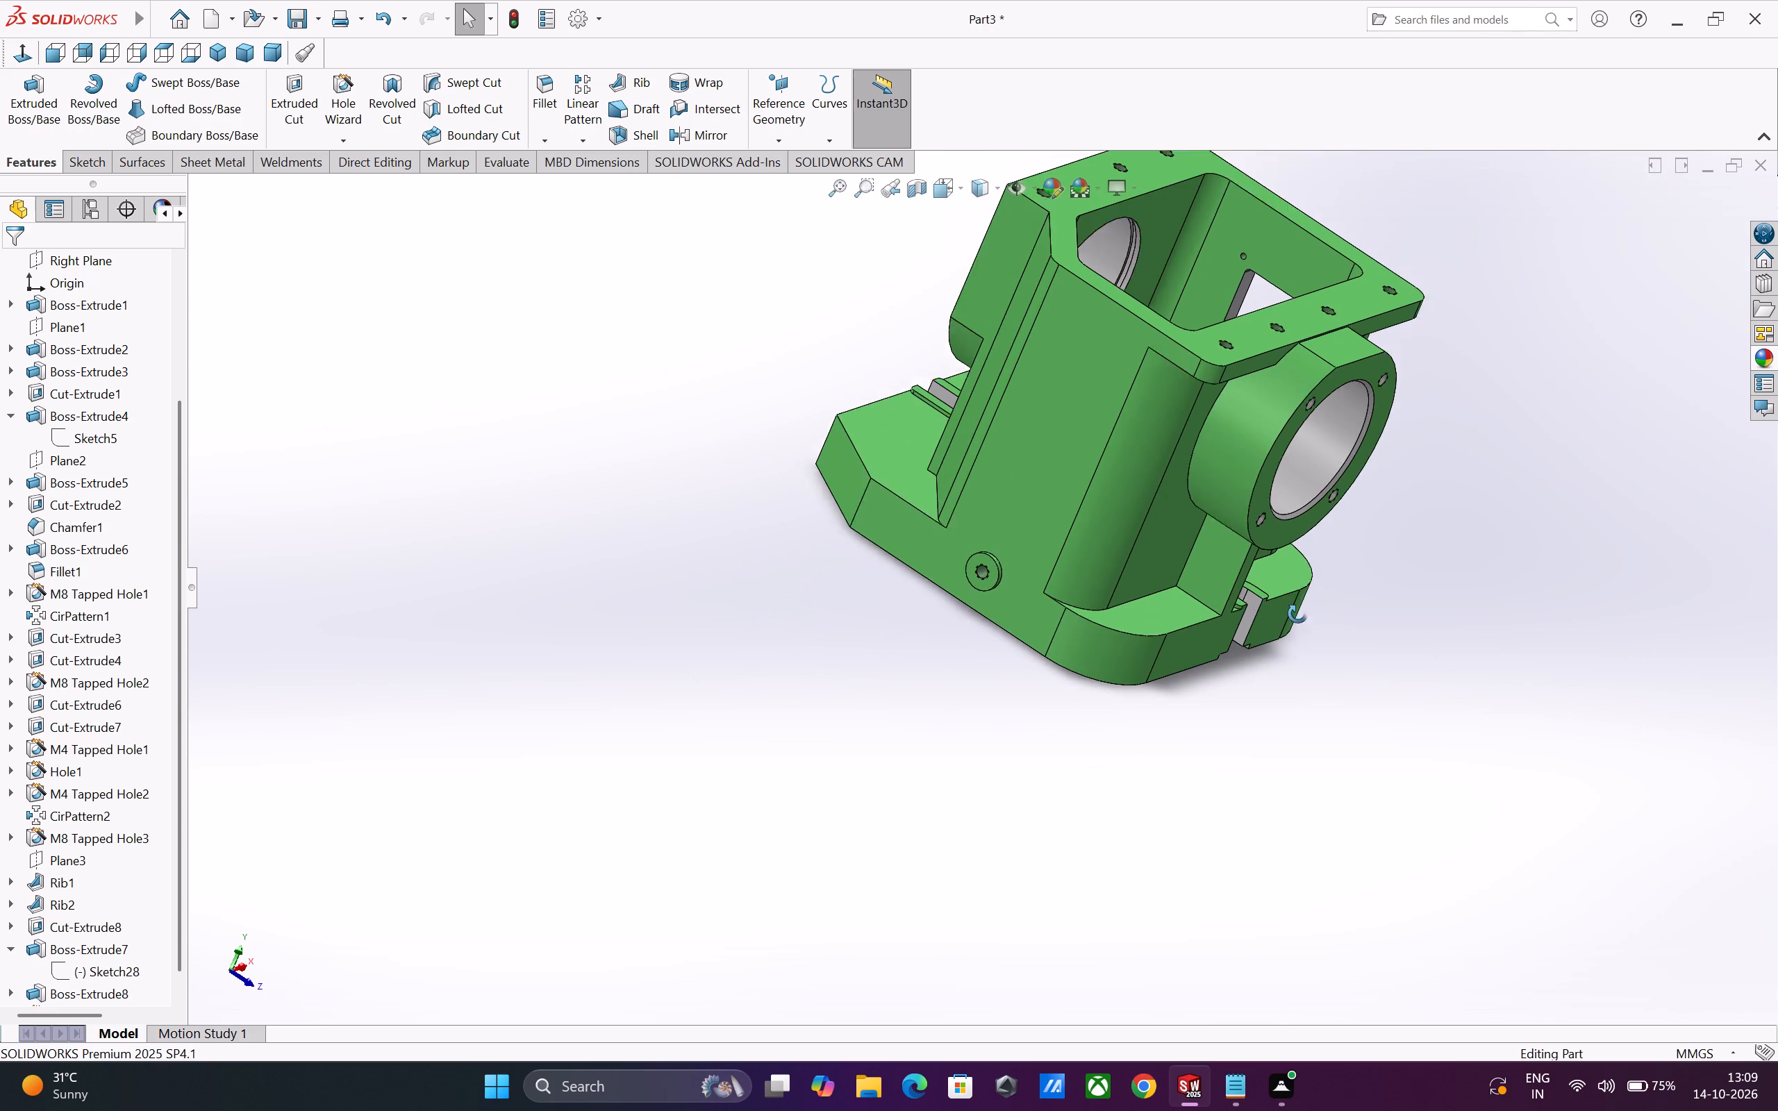
middle_click_drag(1297, 614, 997, 674)
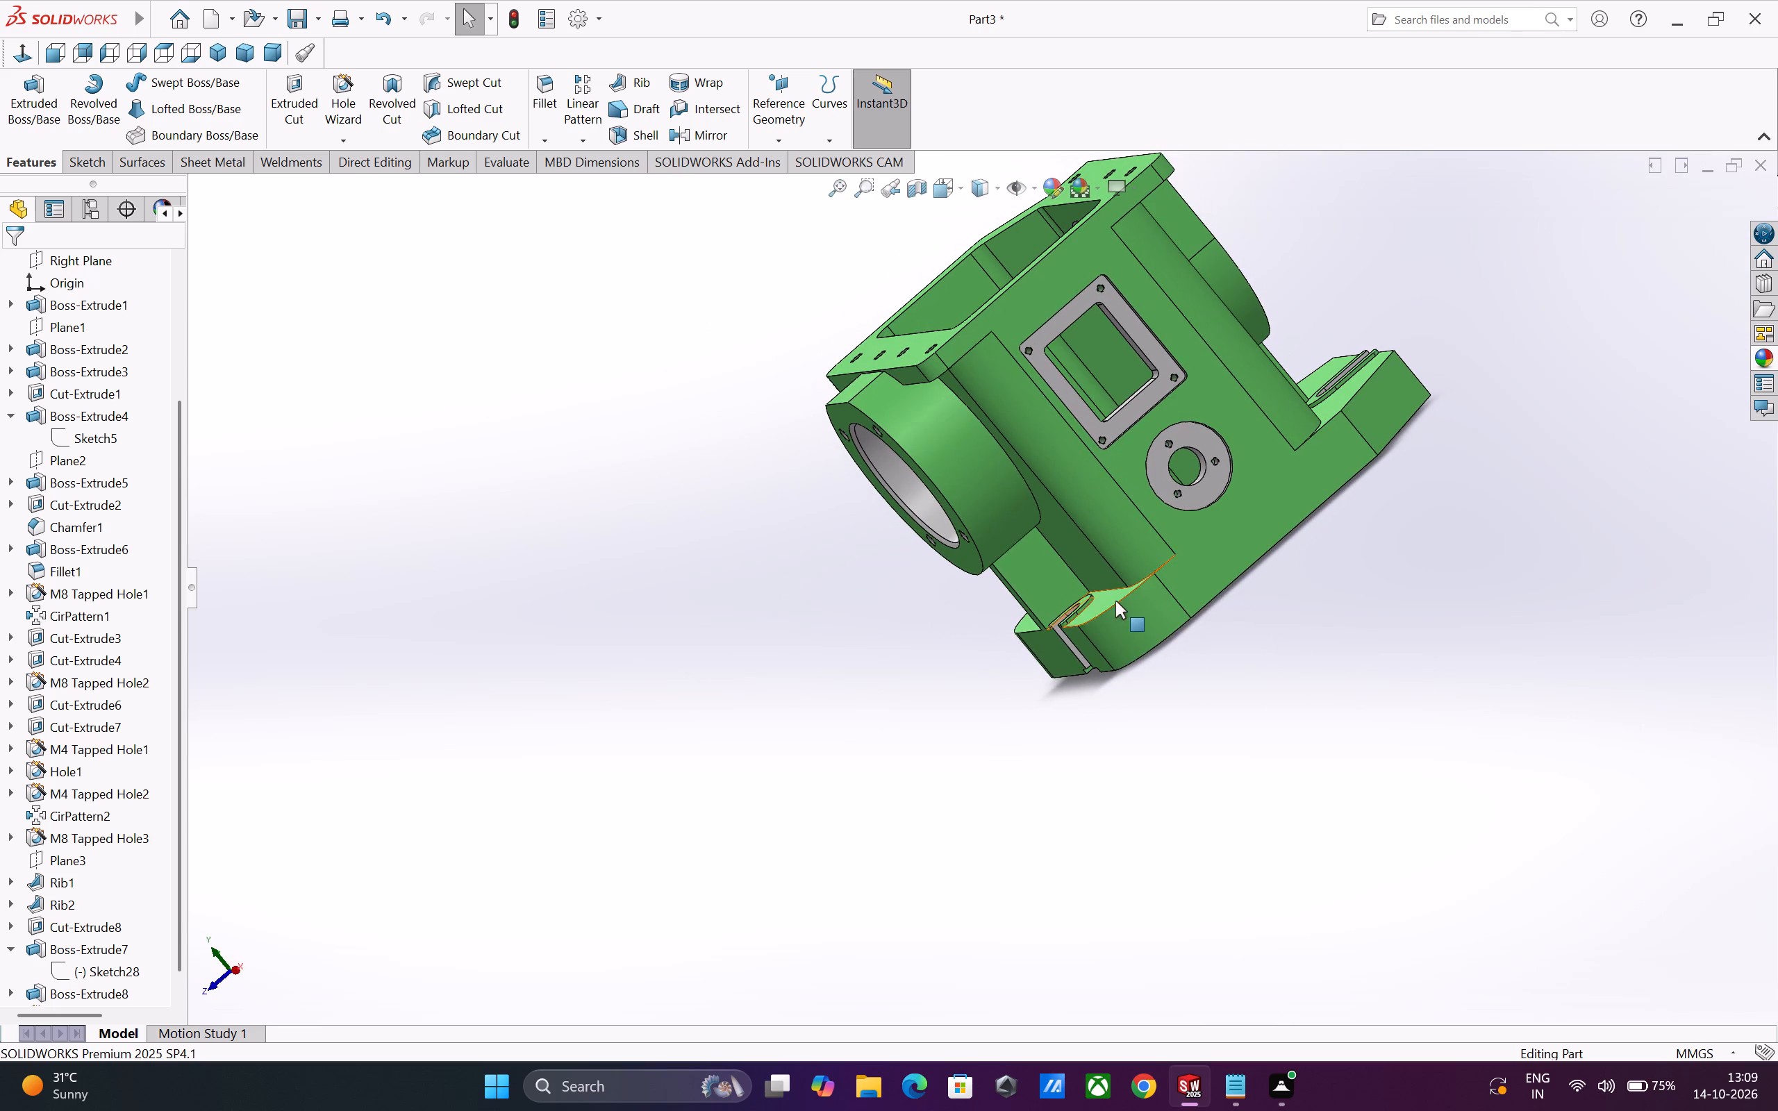
scroll(1115, 601, "up", 2)
scroll(999, 647, "up", 2)
middle_click_drag(988, 618, 1098, 558)
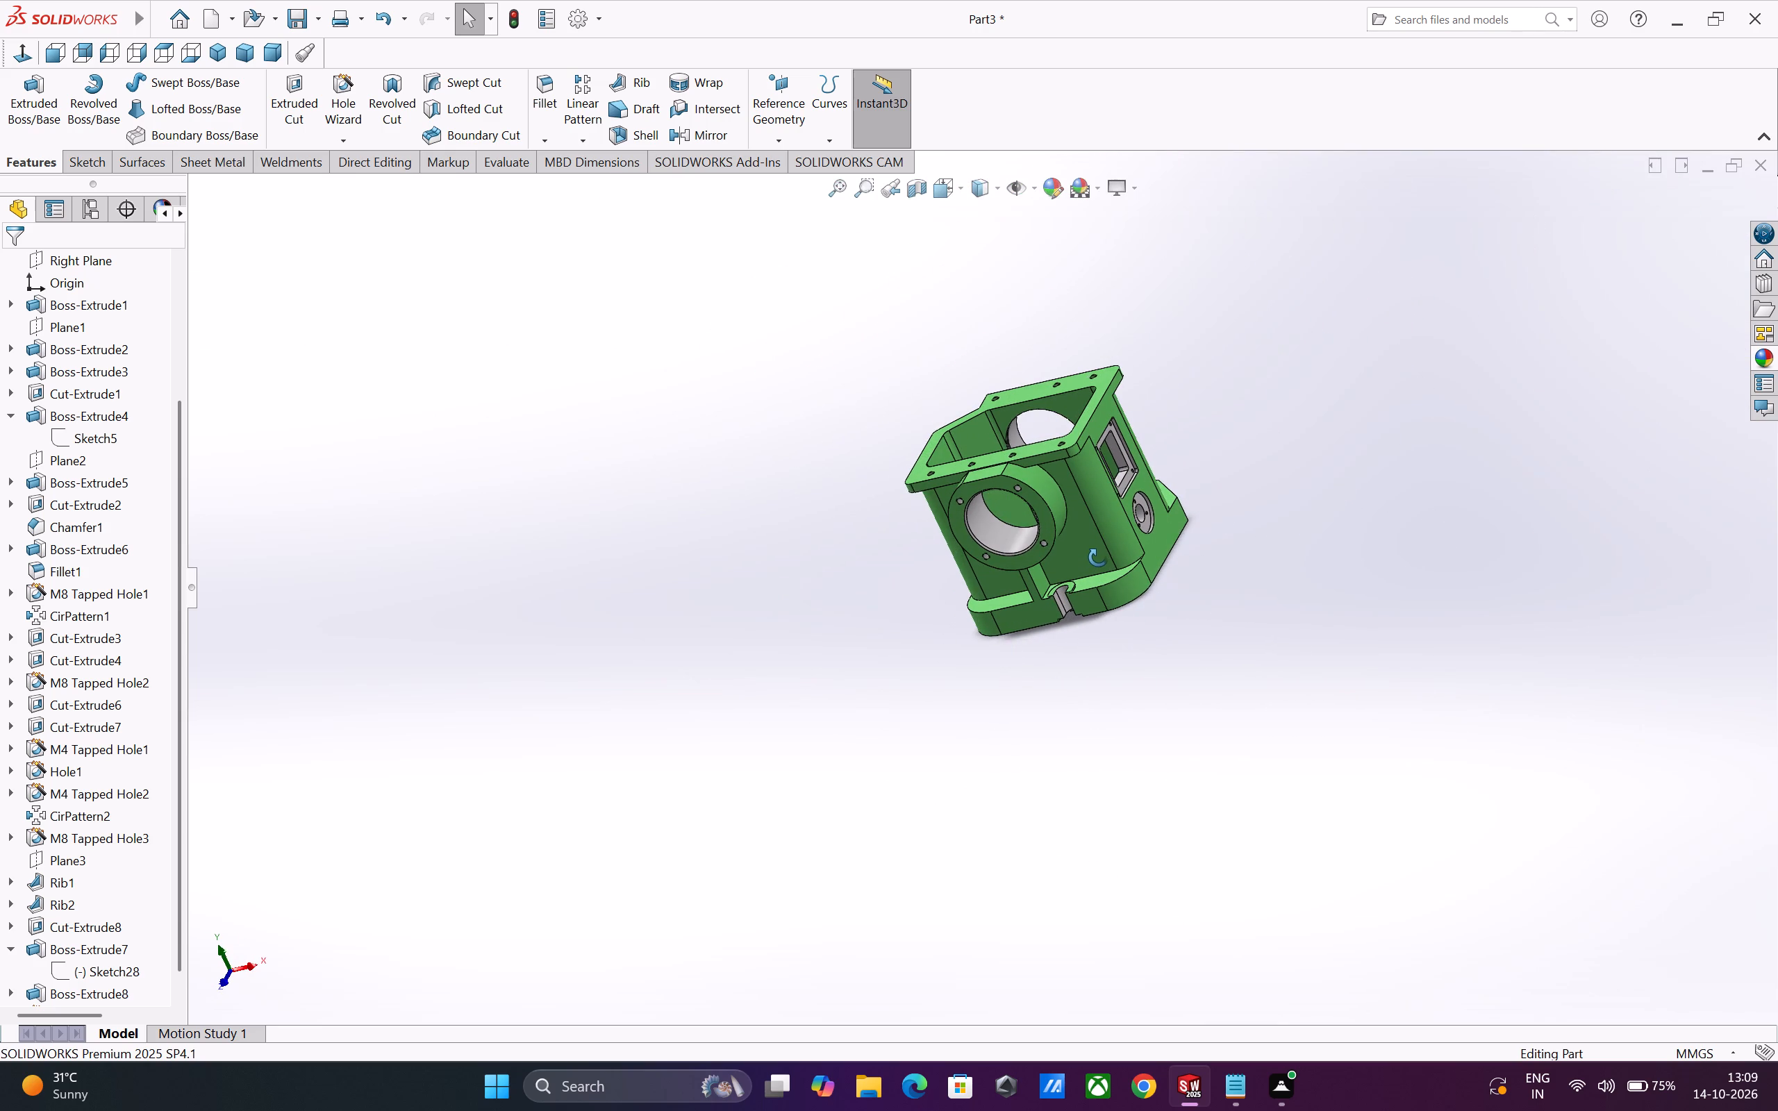
middle_click_drag(1098, 558, 1127, 540)
scroll(1127, 541, "up", 2)
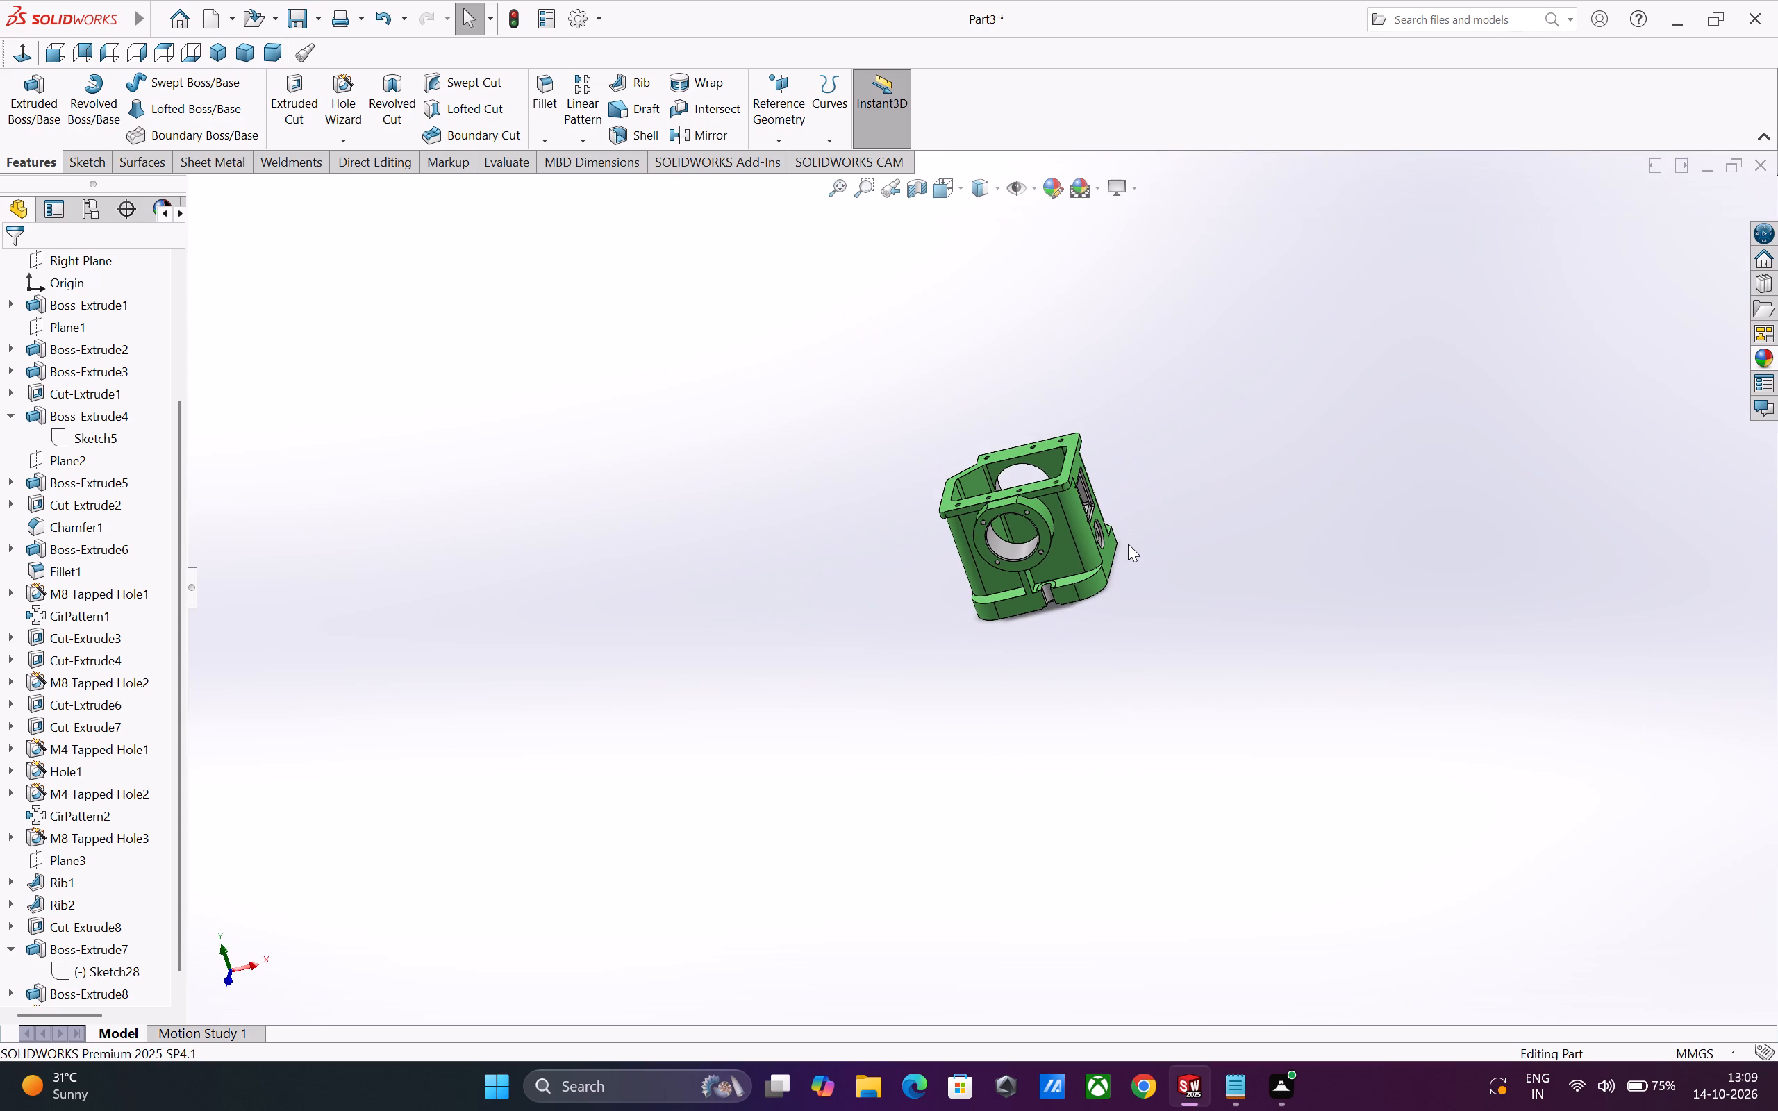
scroll(1128, 544, "up", 1)
middle_click_drag(1128, 544, 1040, 601)
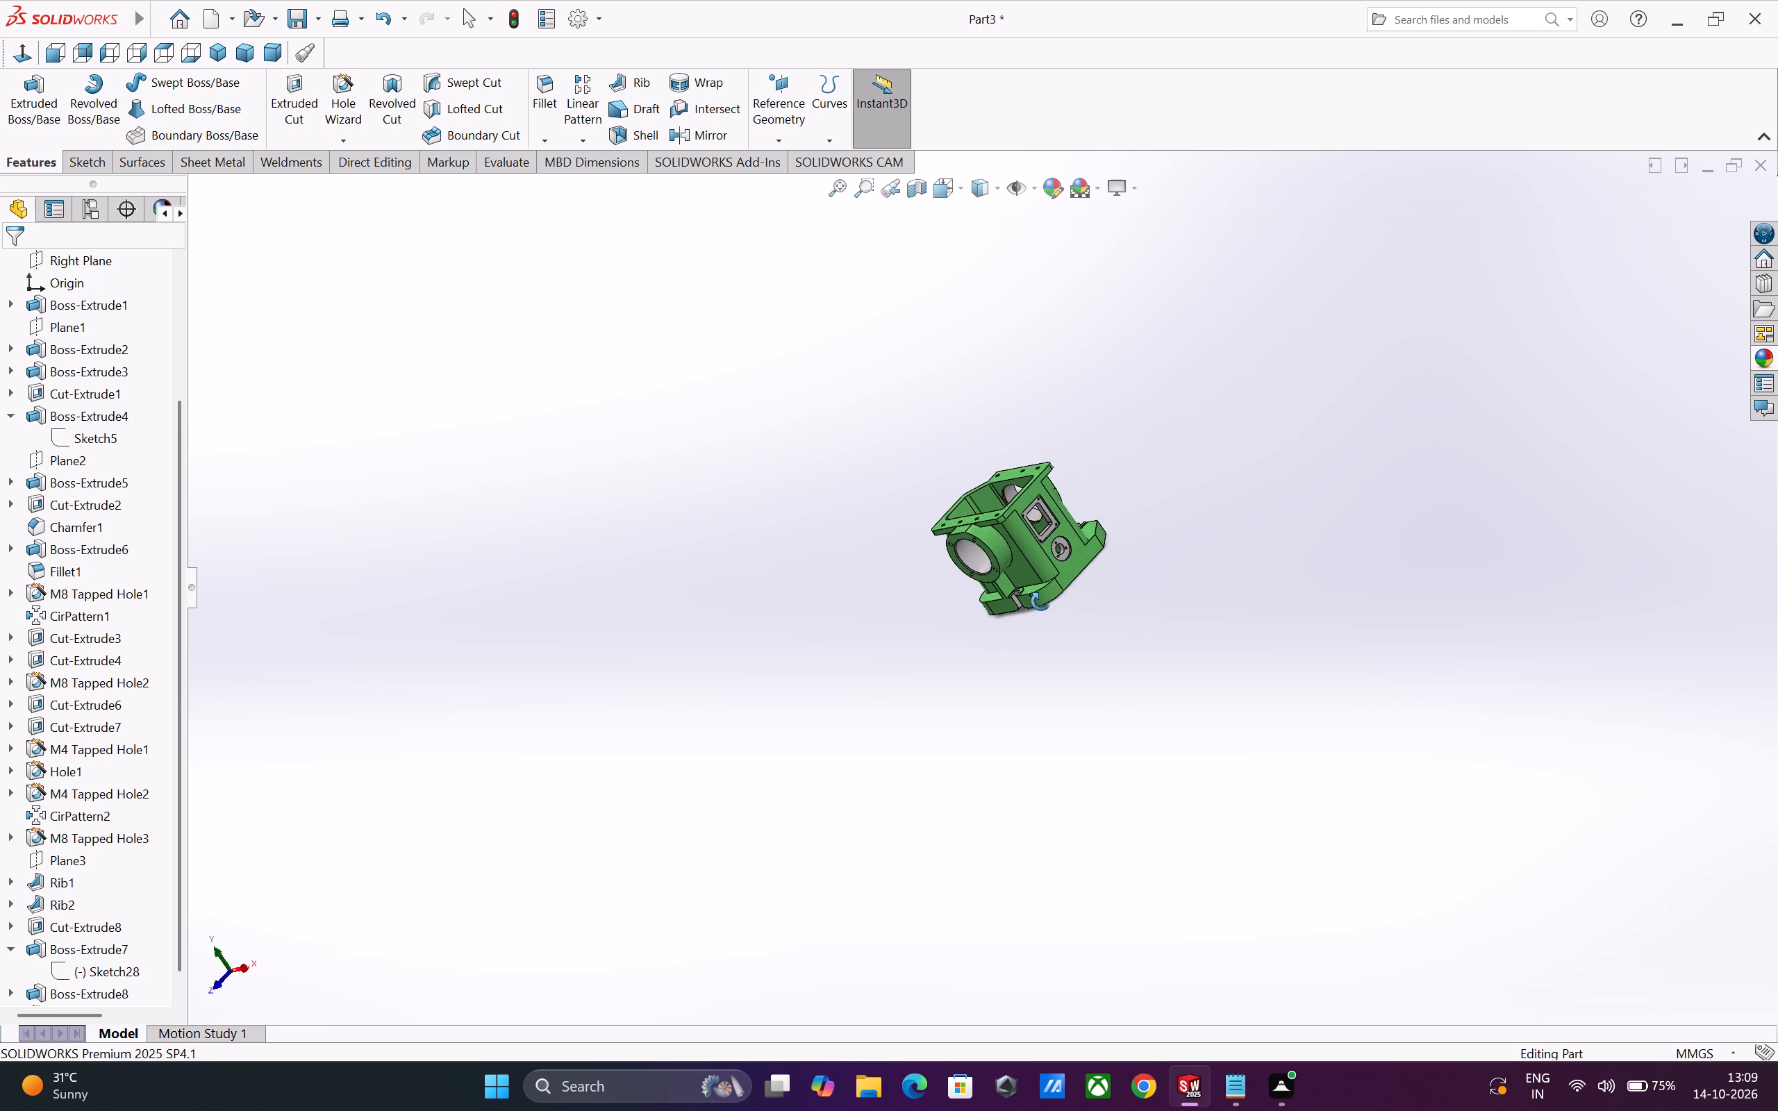
middle_click_drag(1040, 601, 998, 628)
scroll(1011, 478, "up", 2)
scroll(990, 519, "down", 3)
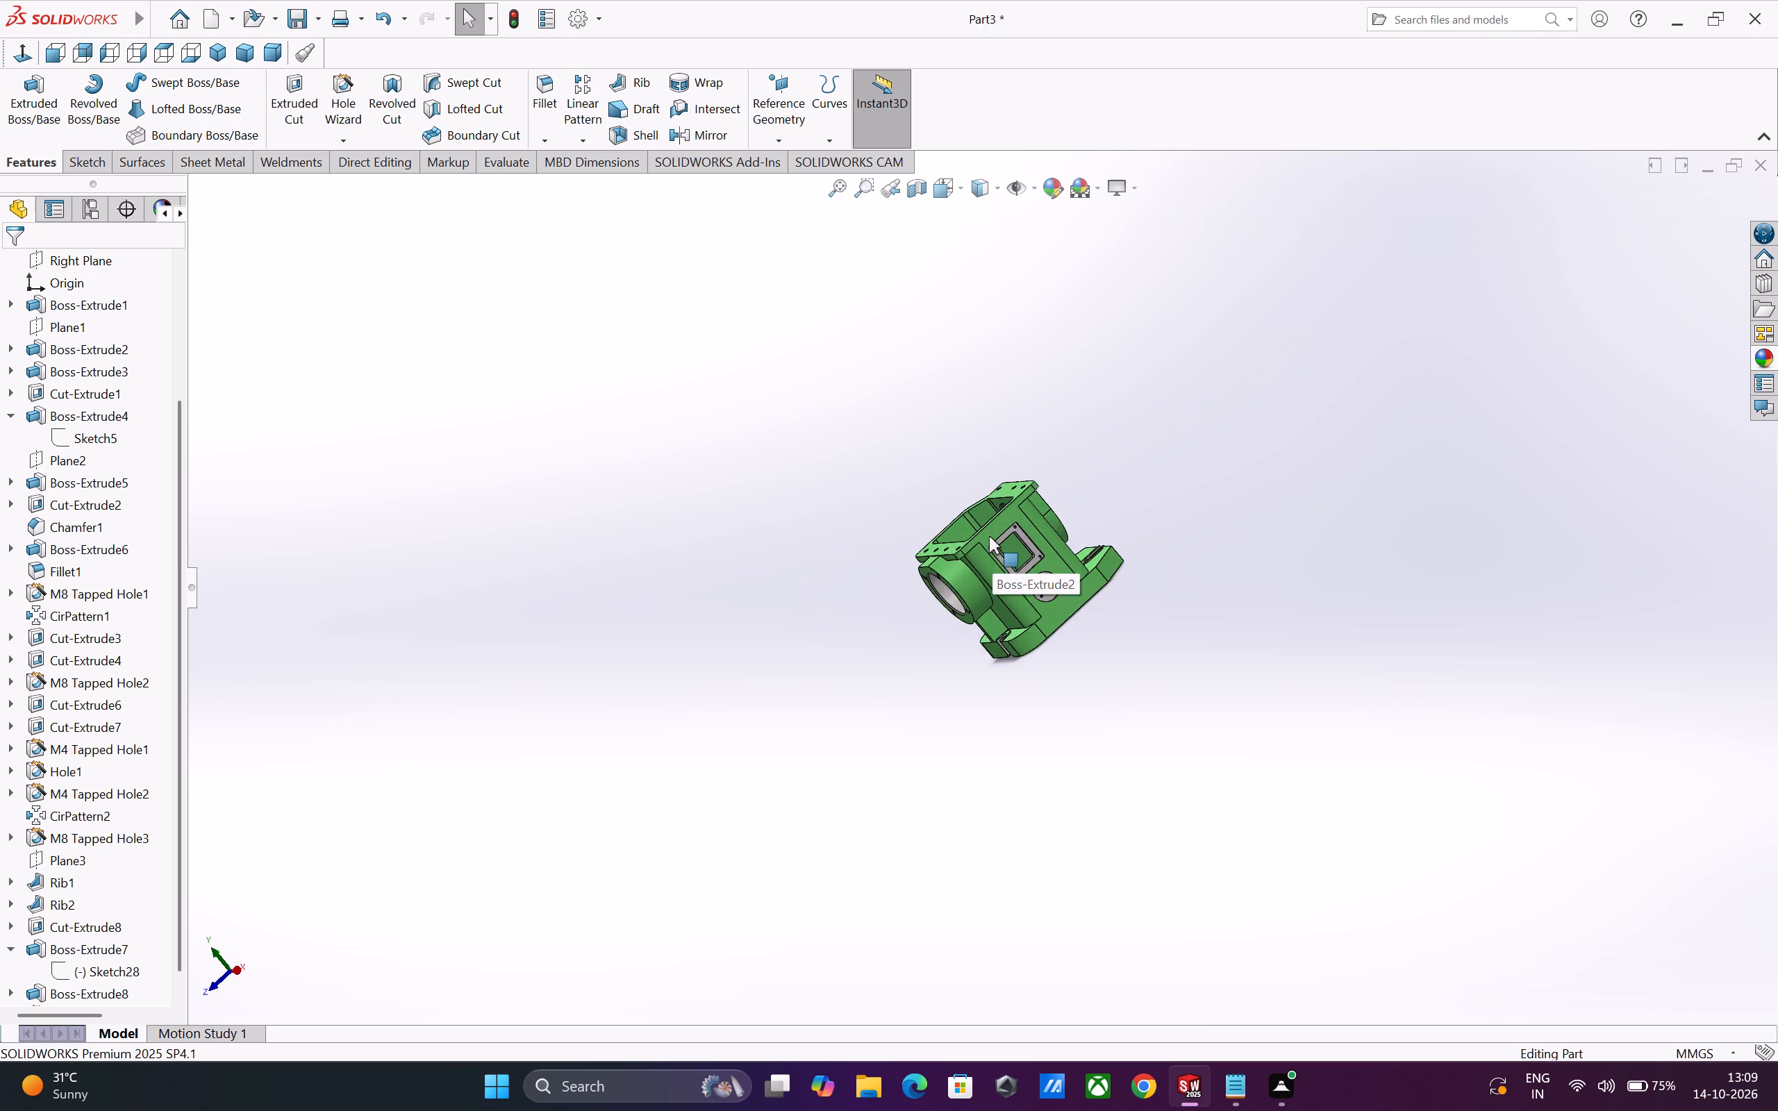
scroll(977, 521, "down", 9)
Examine the housing's top flange, its tapped holes and the inner cavity from above.
middle_click_drag(980, 528, 965, 758)
middle_click_drag(965, 760, 962, 770)
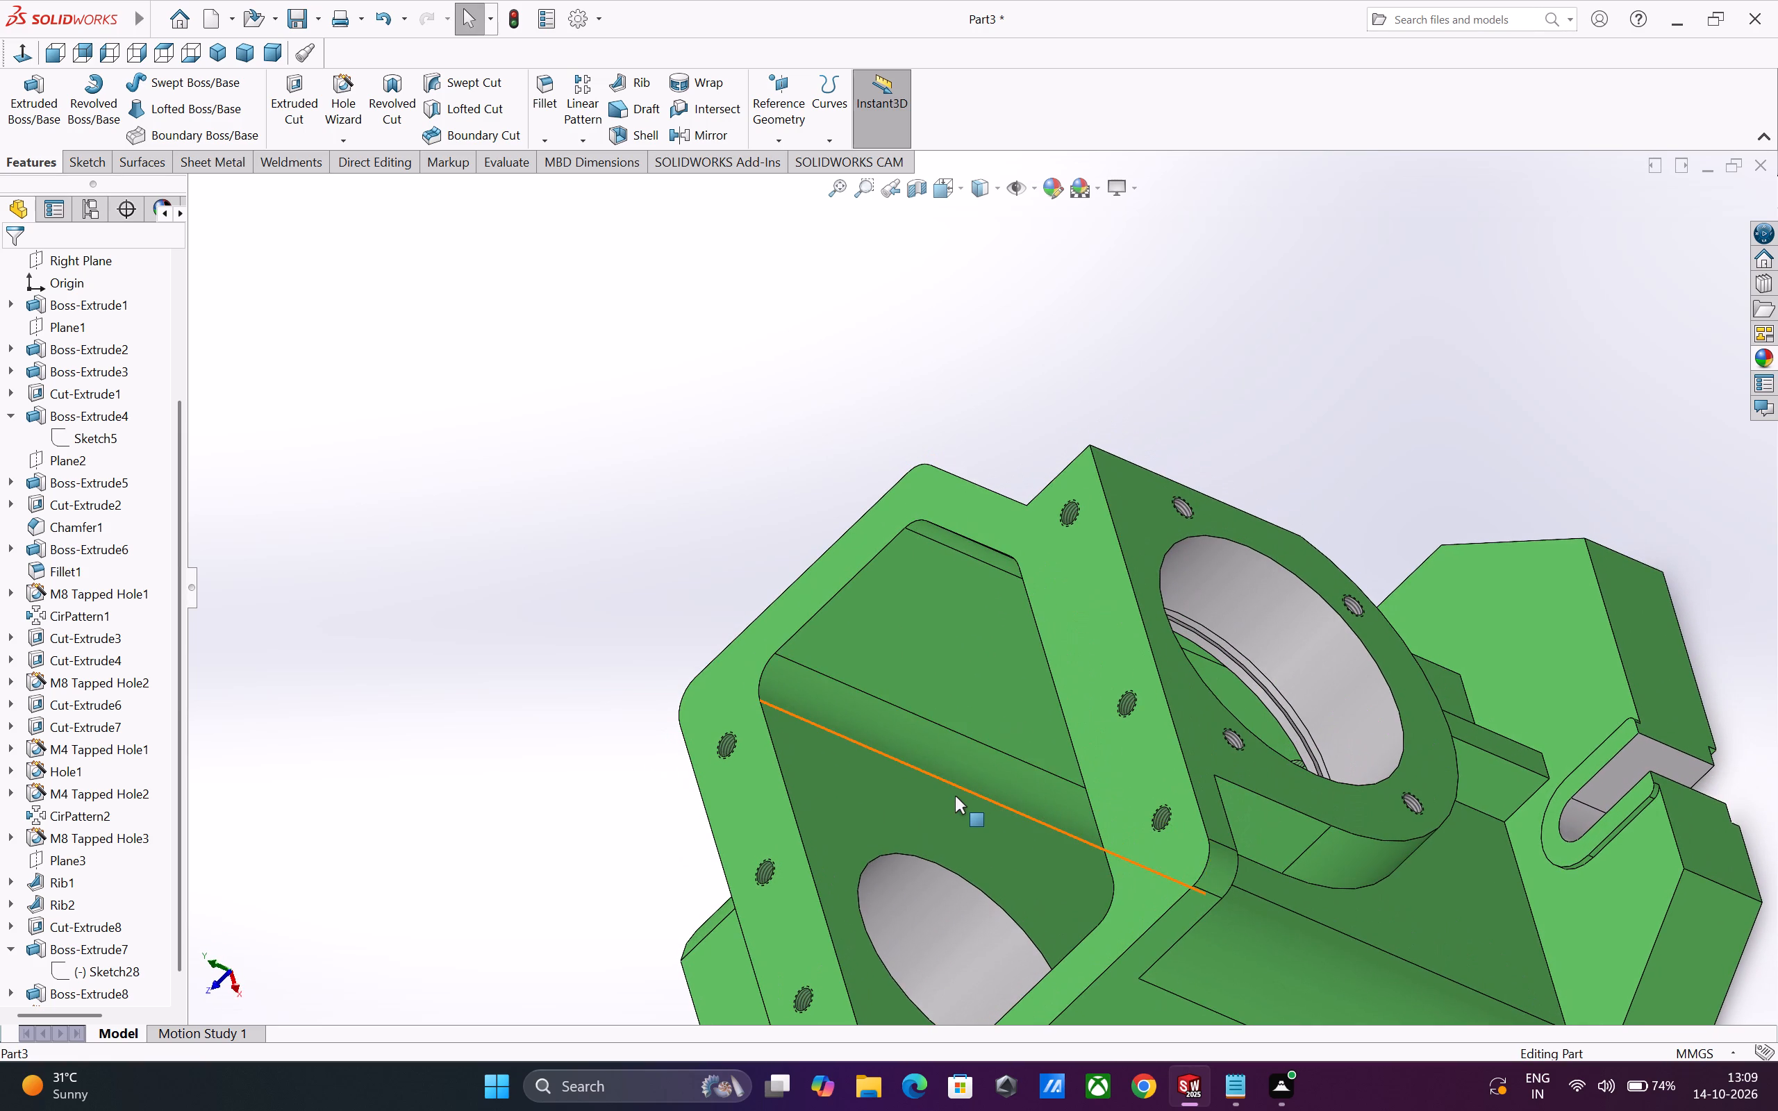
scroll(958, 812, "up", 1)
middle_click_drag(967, 814, 1030, 793)
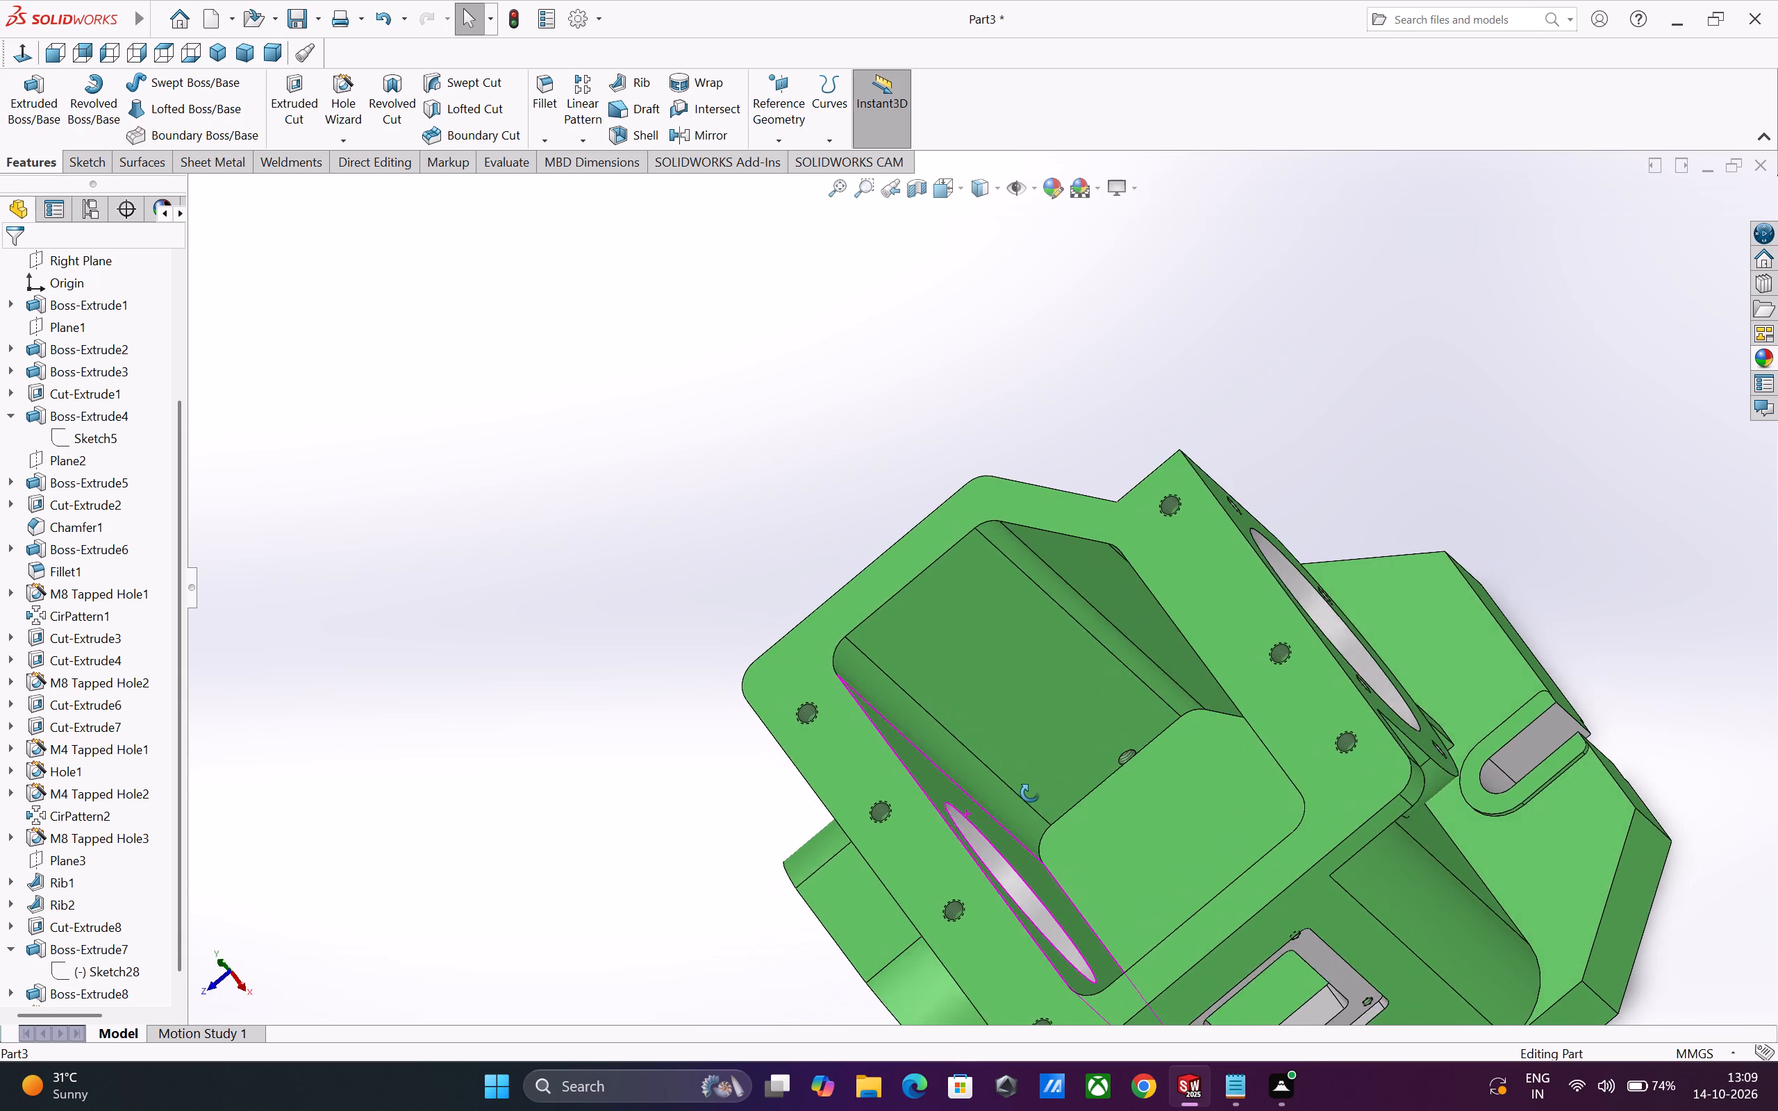
middle_click_drag(1030, 793, 1076, 830)
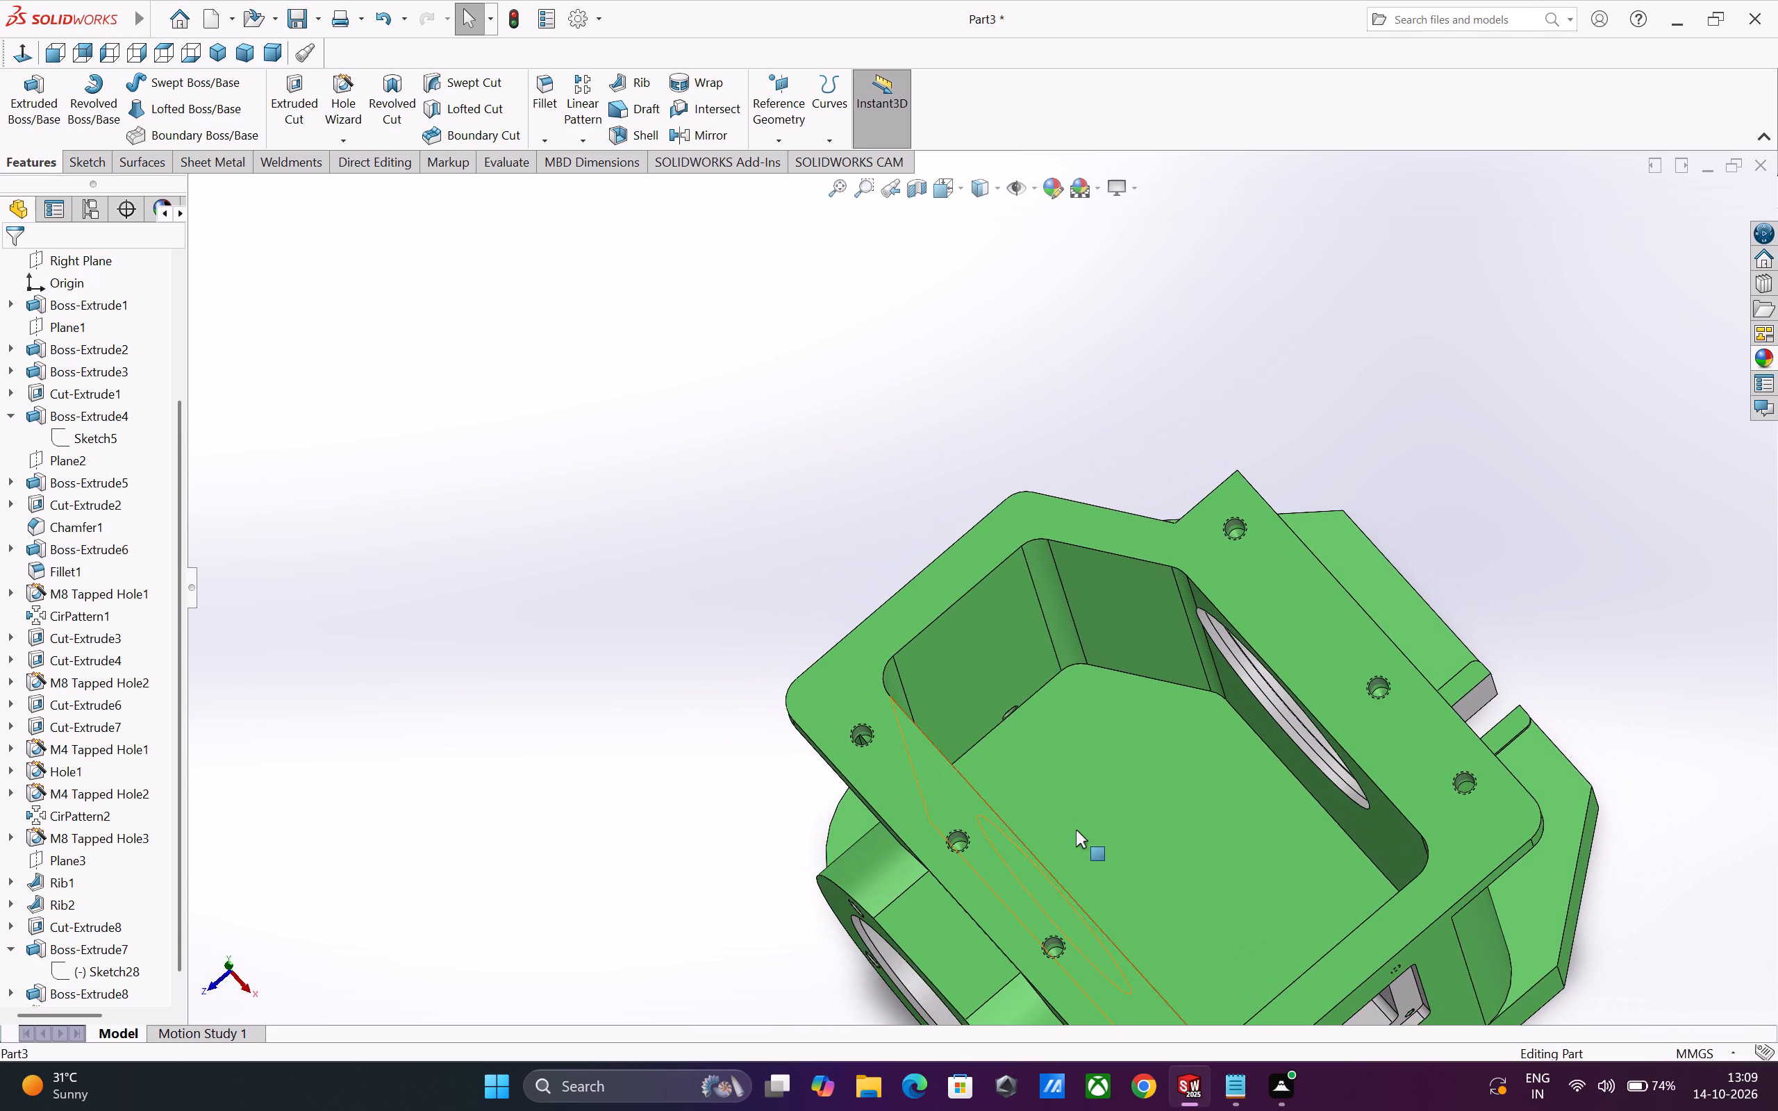
middle_click_drag(1129, 849, 1071, 883)
scroll(1095, 868, "up", 1)
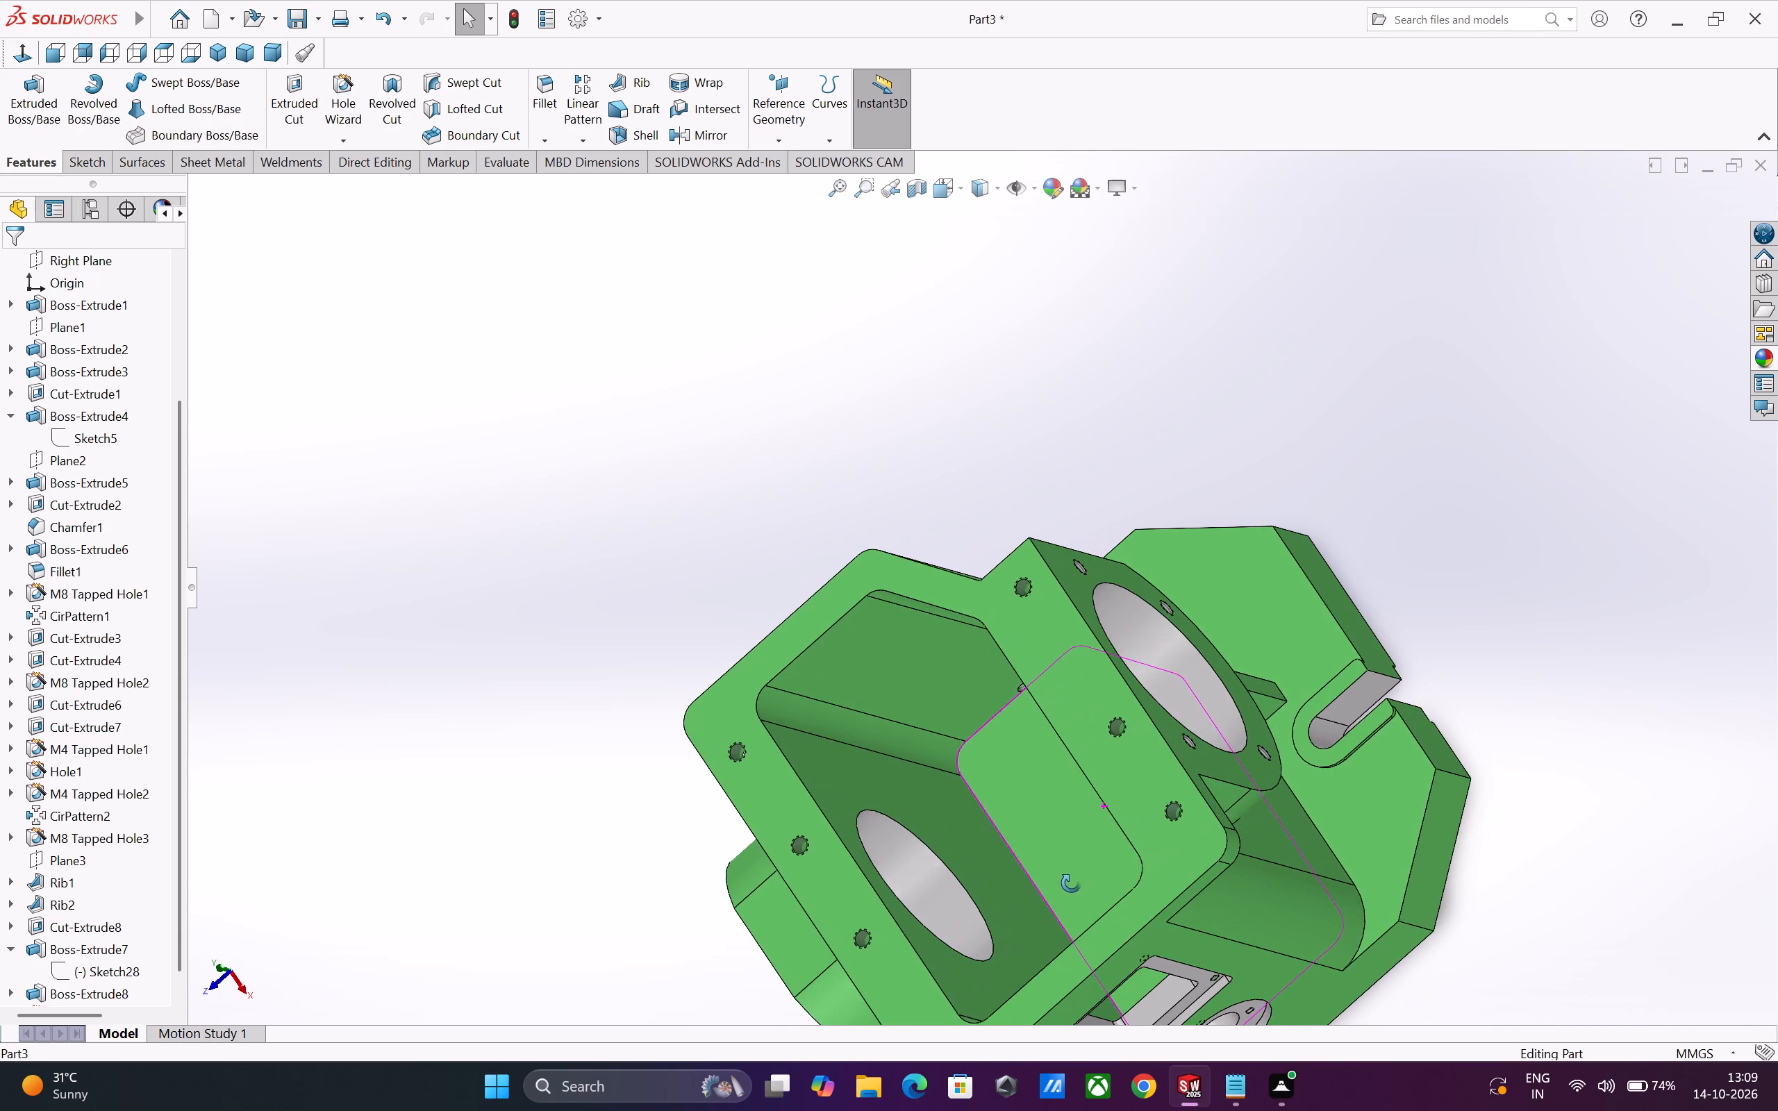
middle_click_drag(1071, 883, 1070, 884)
scroll(1036, 894, "up", 1)
middle_click_drag(1011, 874, 1037, 872)
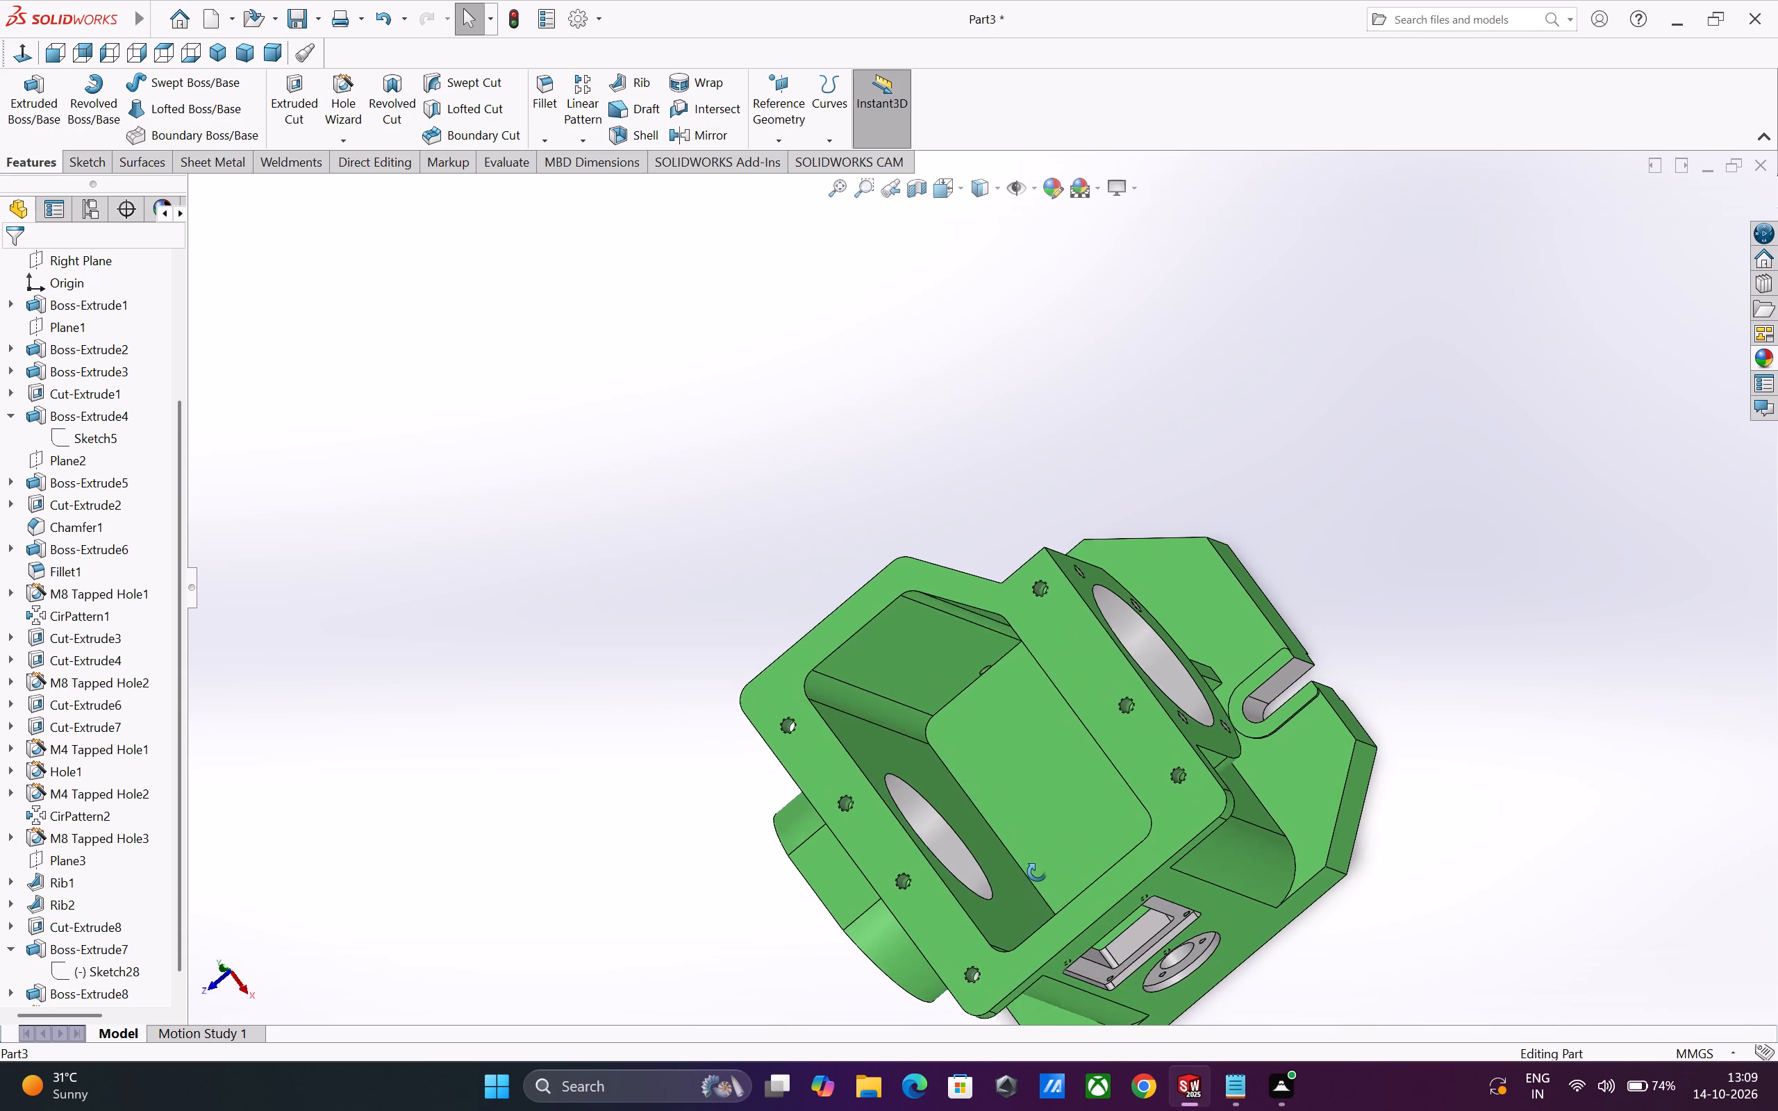
middle_click_drag(1037, 872, 1054, 869)
scroll(1054, 869, "up", 2)
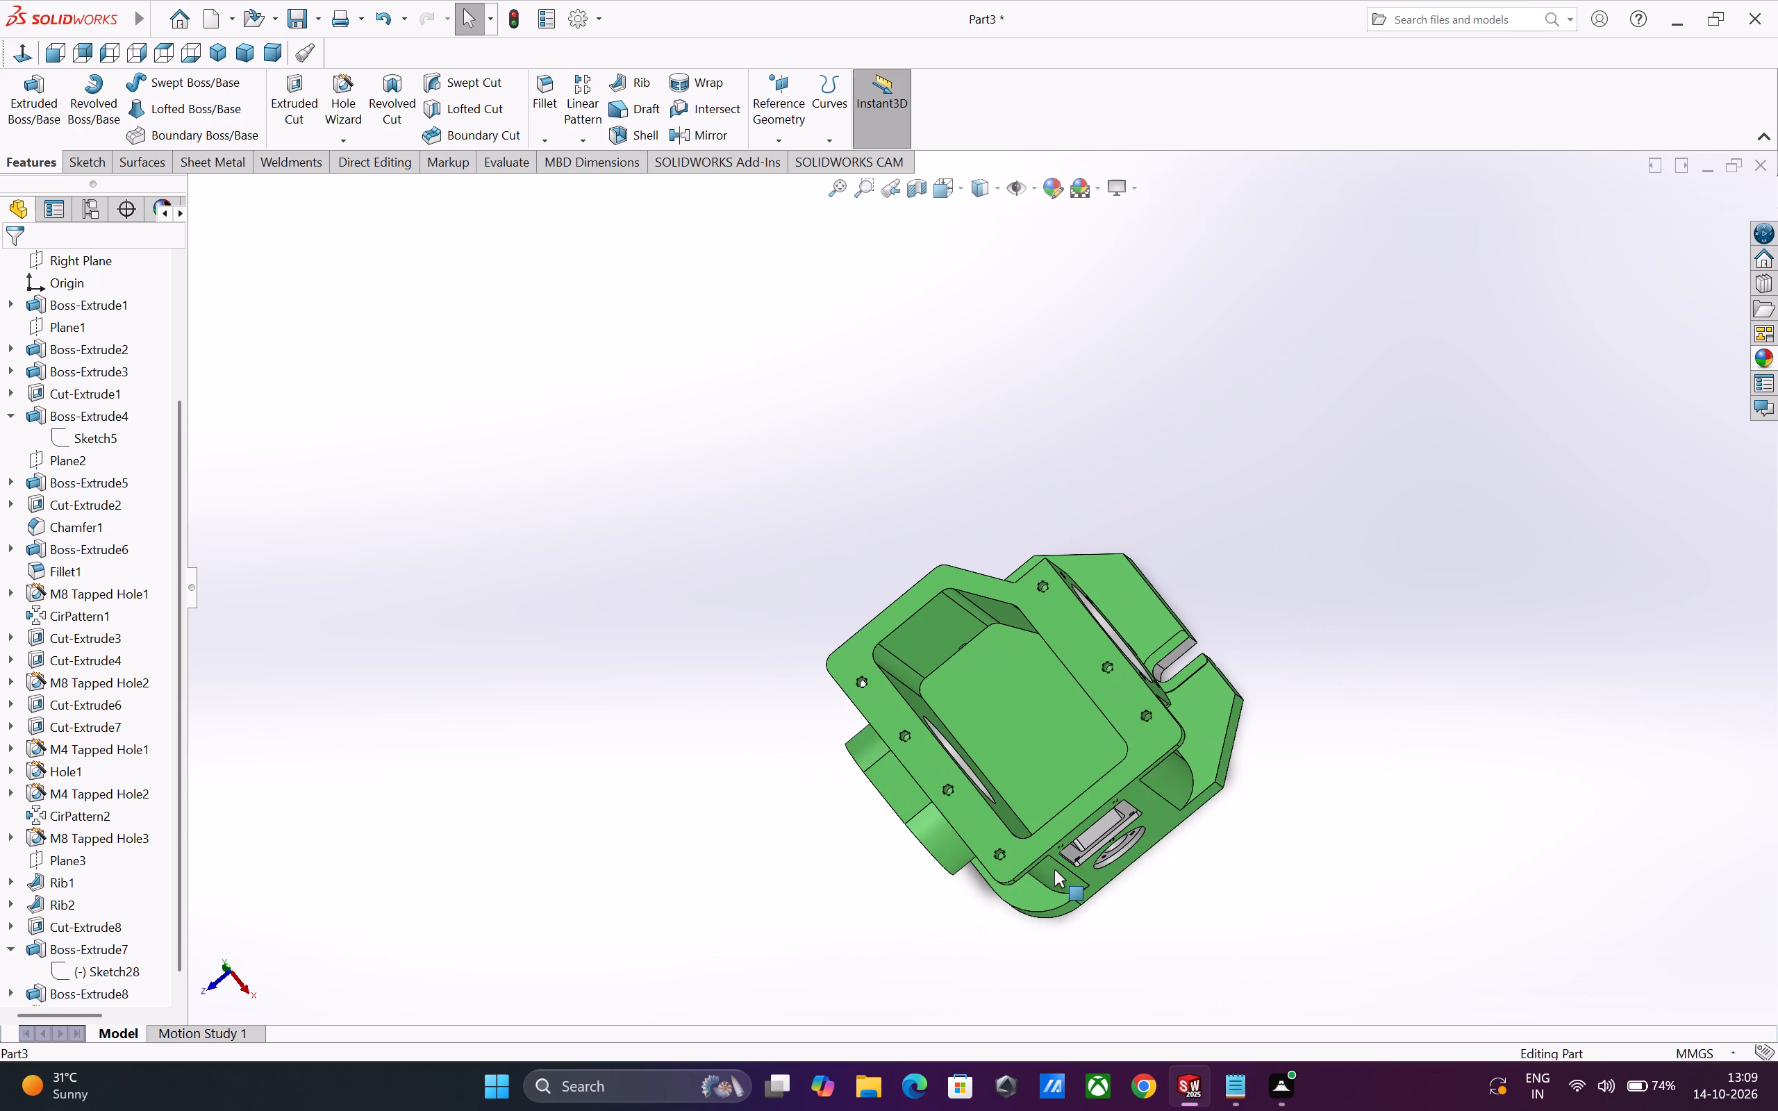
middle_click_drag(1054, 869, 1073, 863)
scroll(1054, 869, "up", 1)
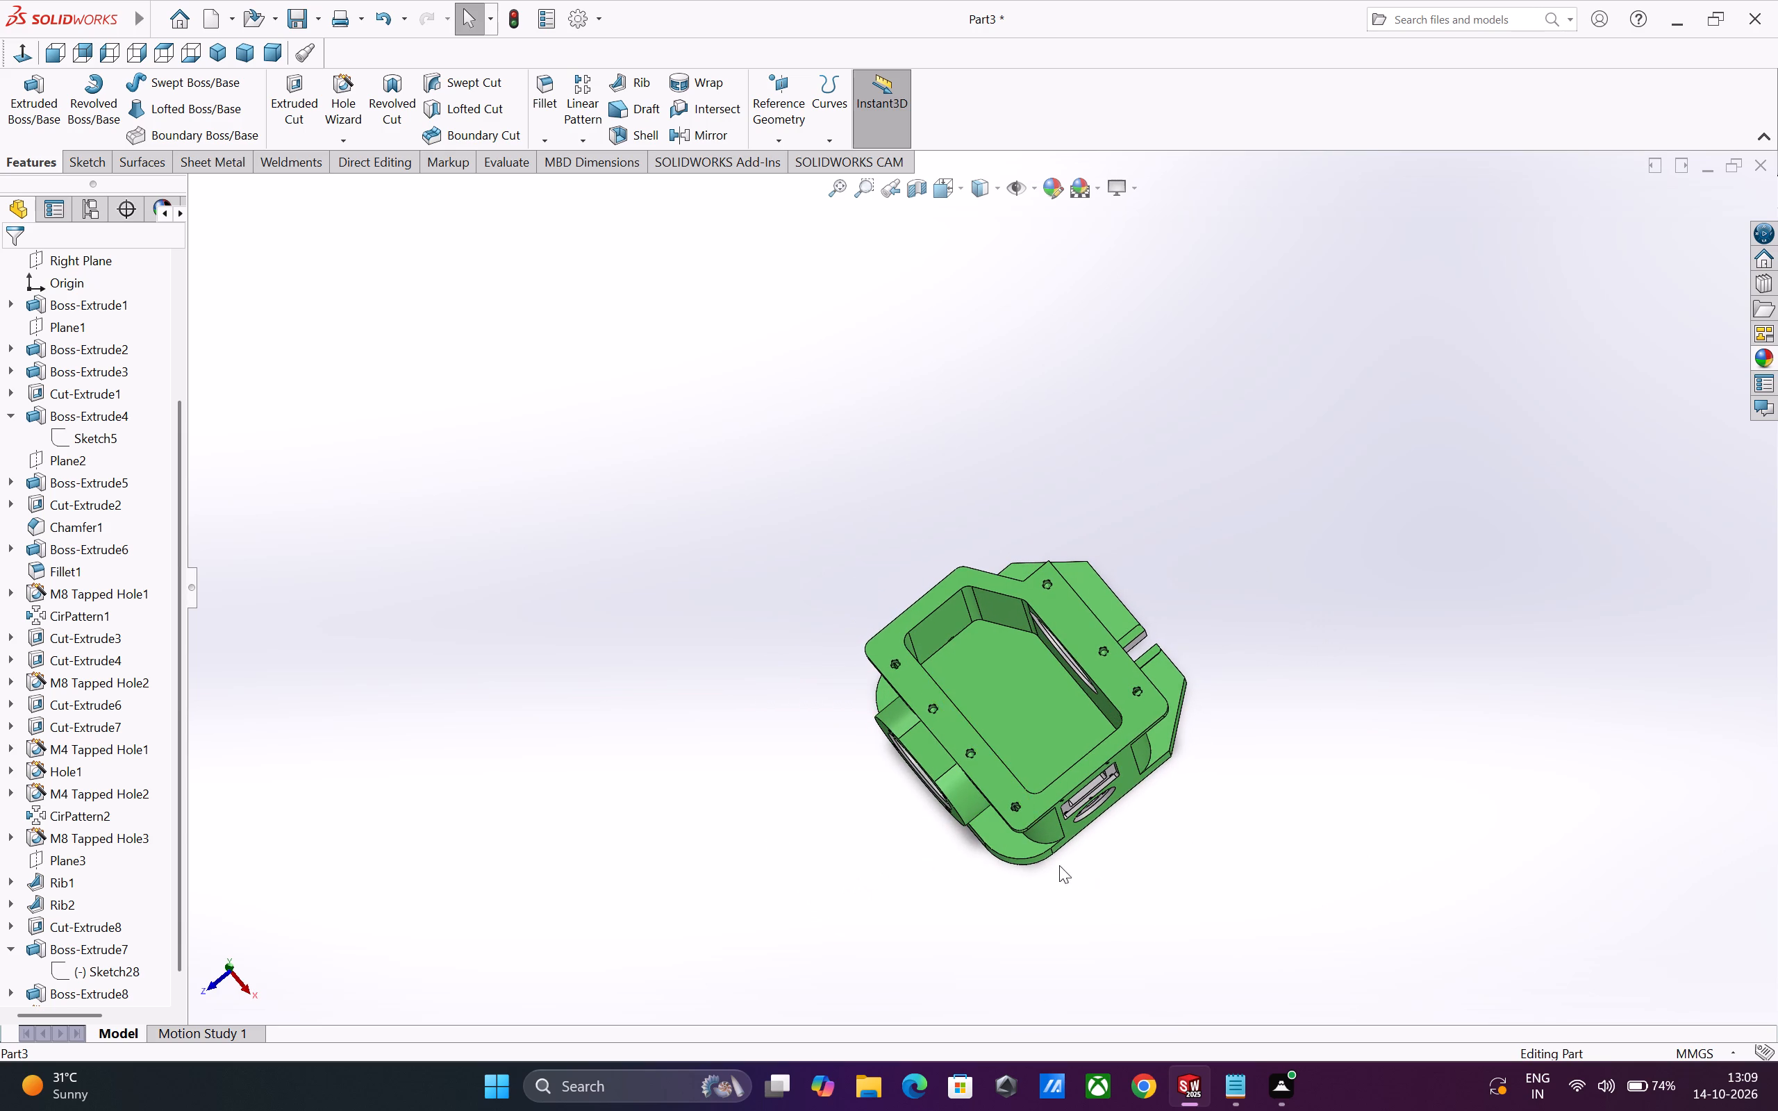
middle_click_drag(1038, 861, 956, 904)
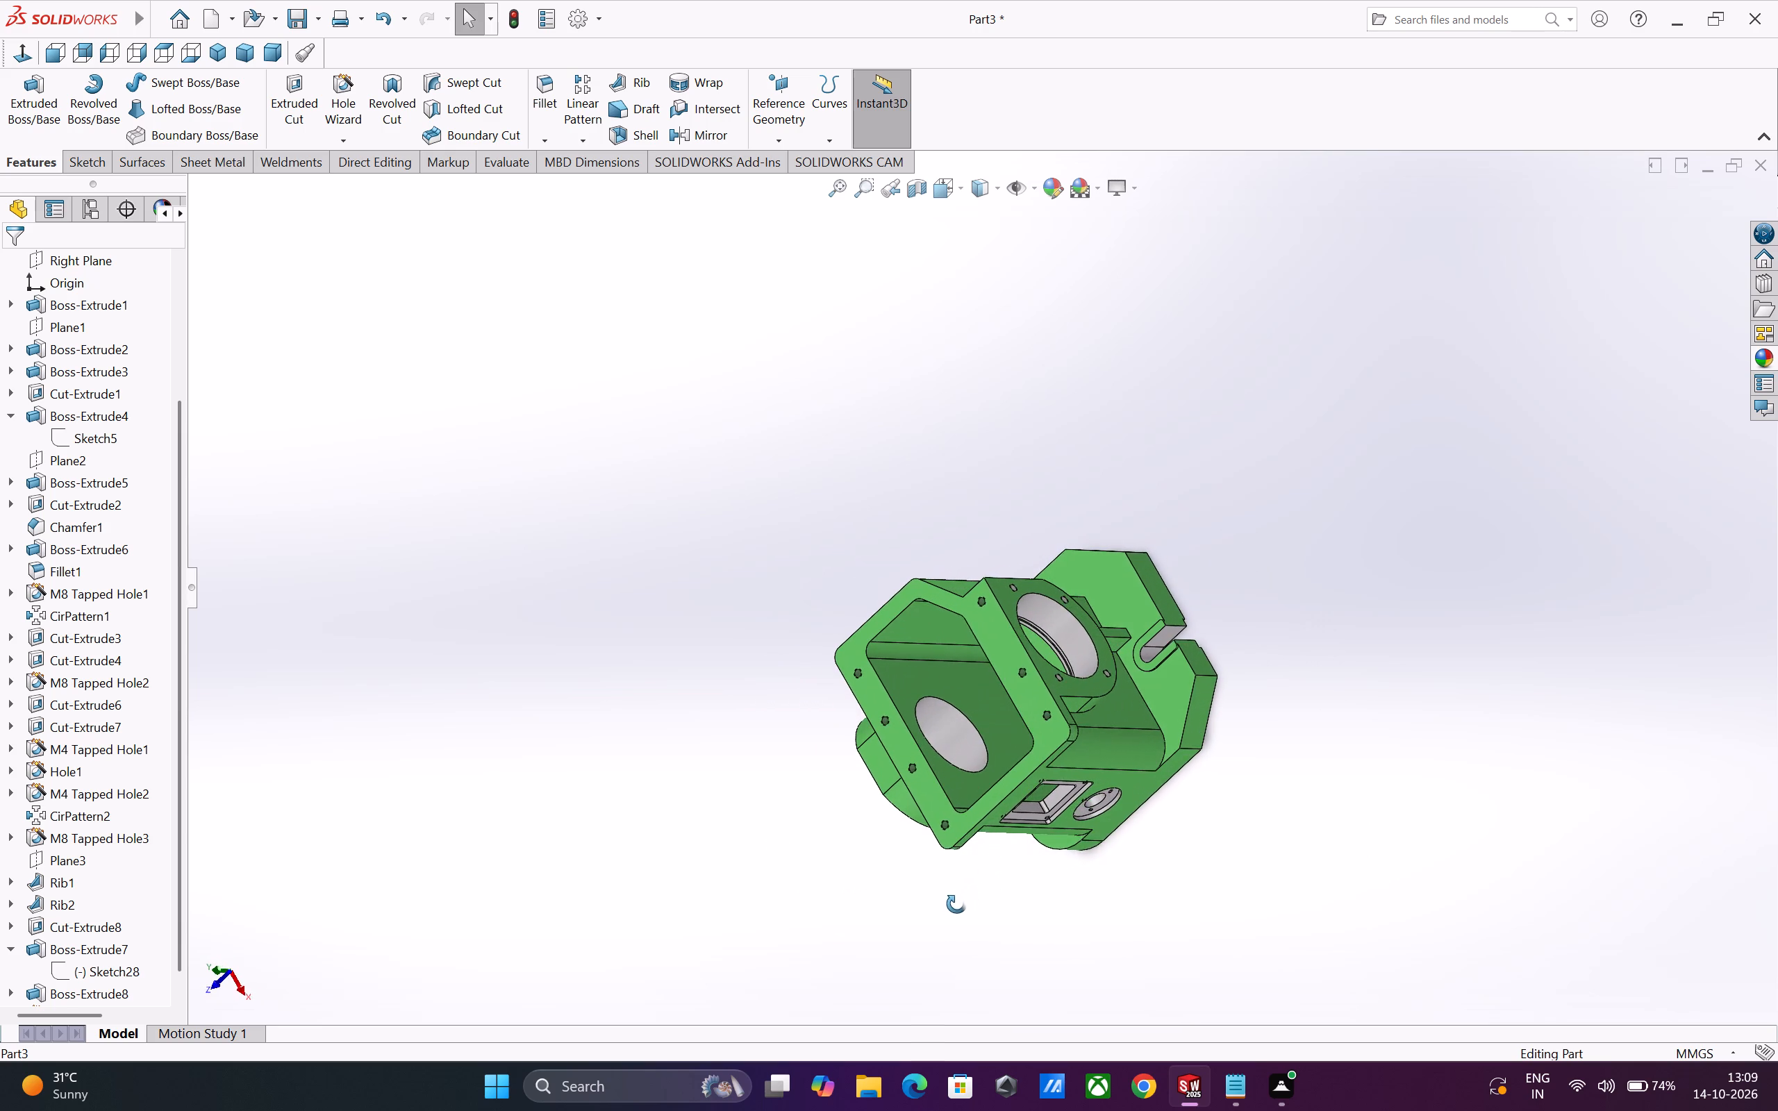
middle_click_drag(956, 904, 949, 909)
scroll(941, 871, "up", 3)
scroll(879, 759, "up", 1)
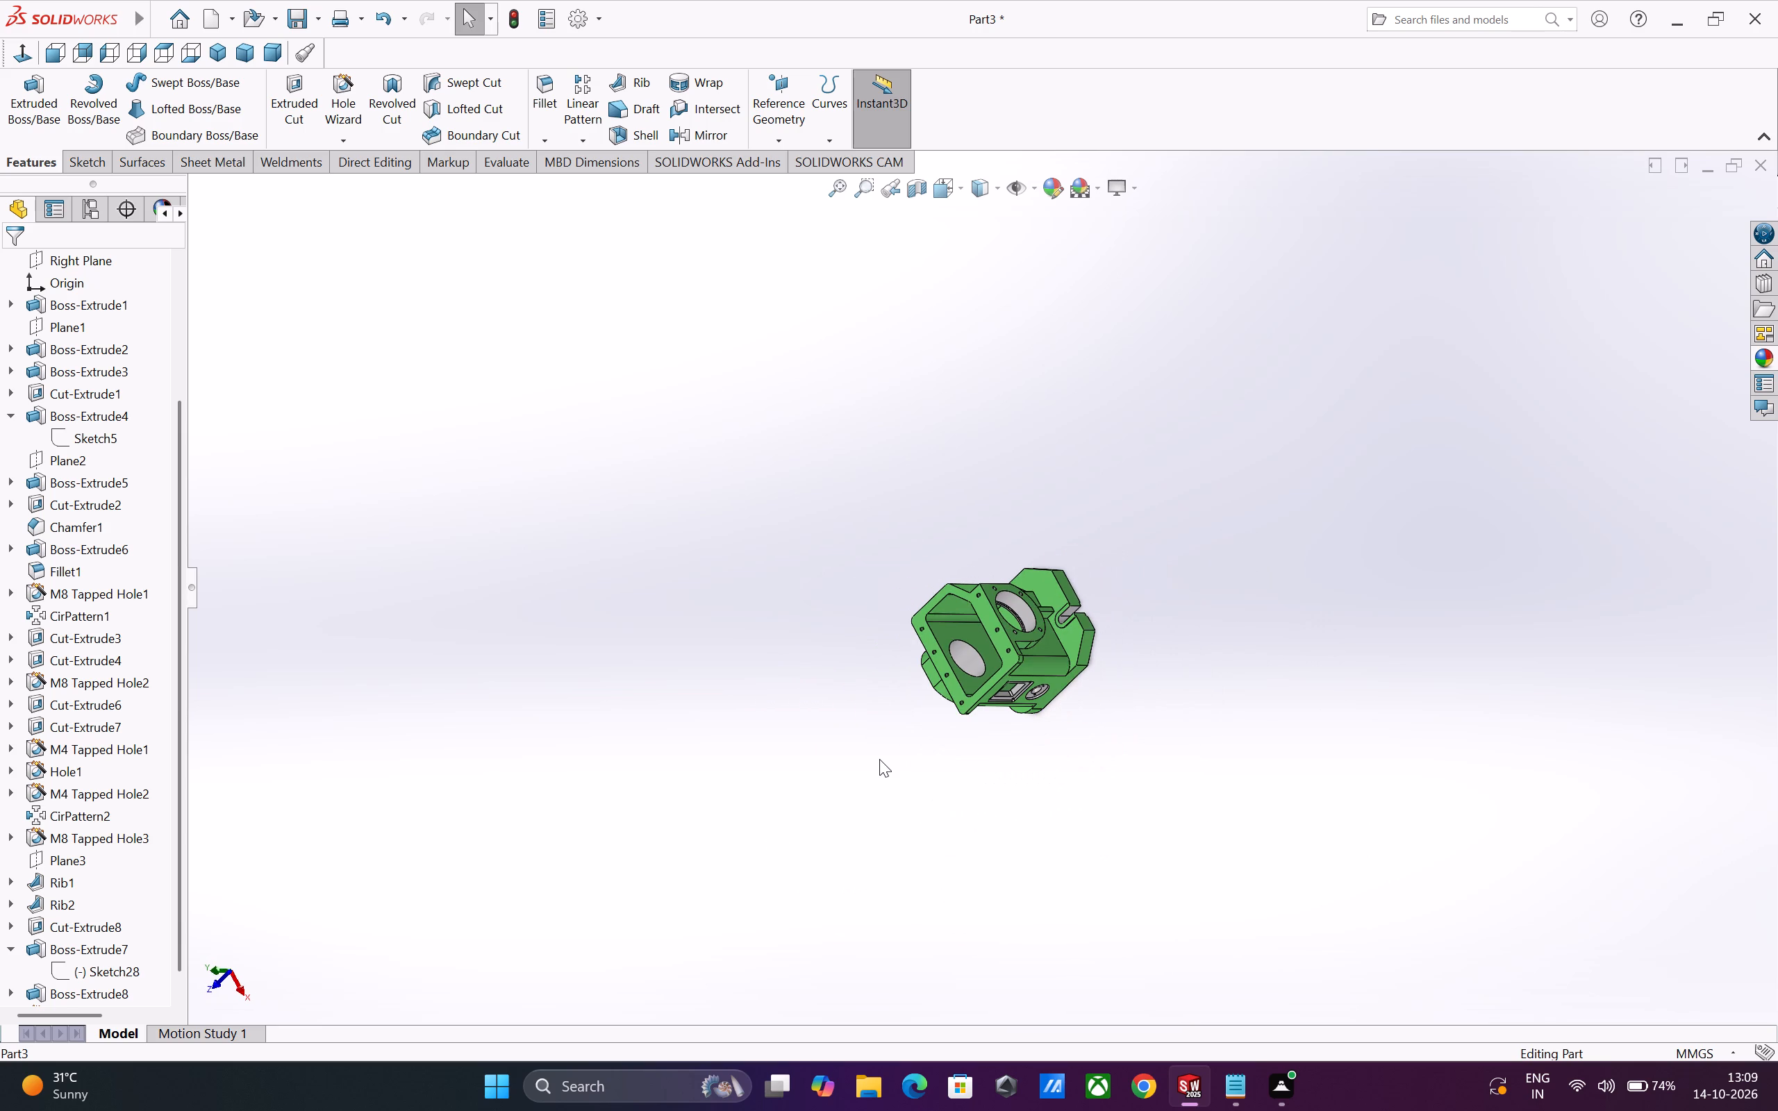
scroll(879, 759, "up", 2)
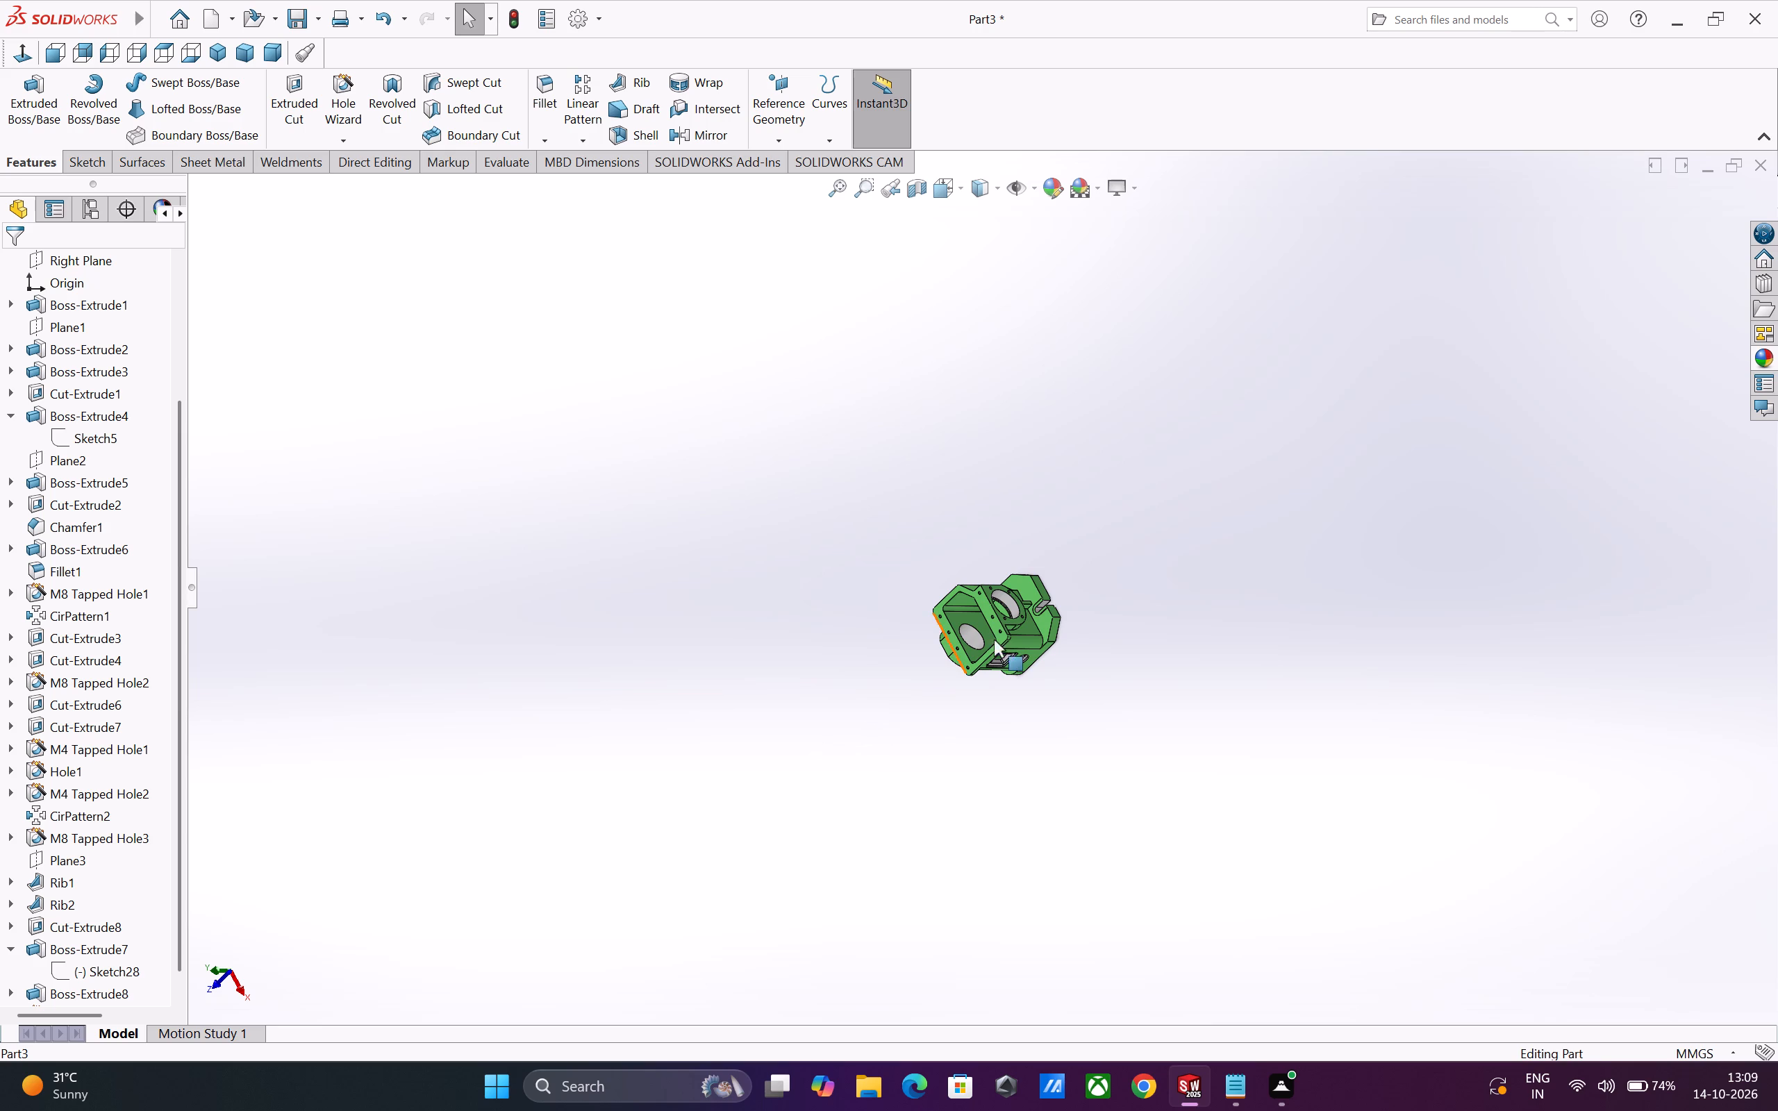
scroll(938, 608, "down", 4)
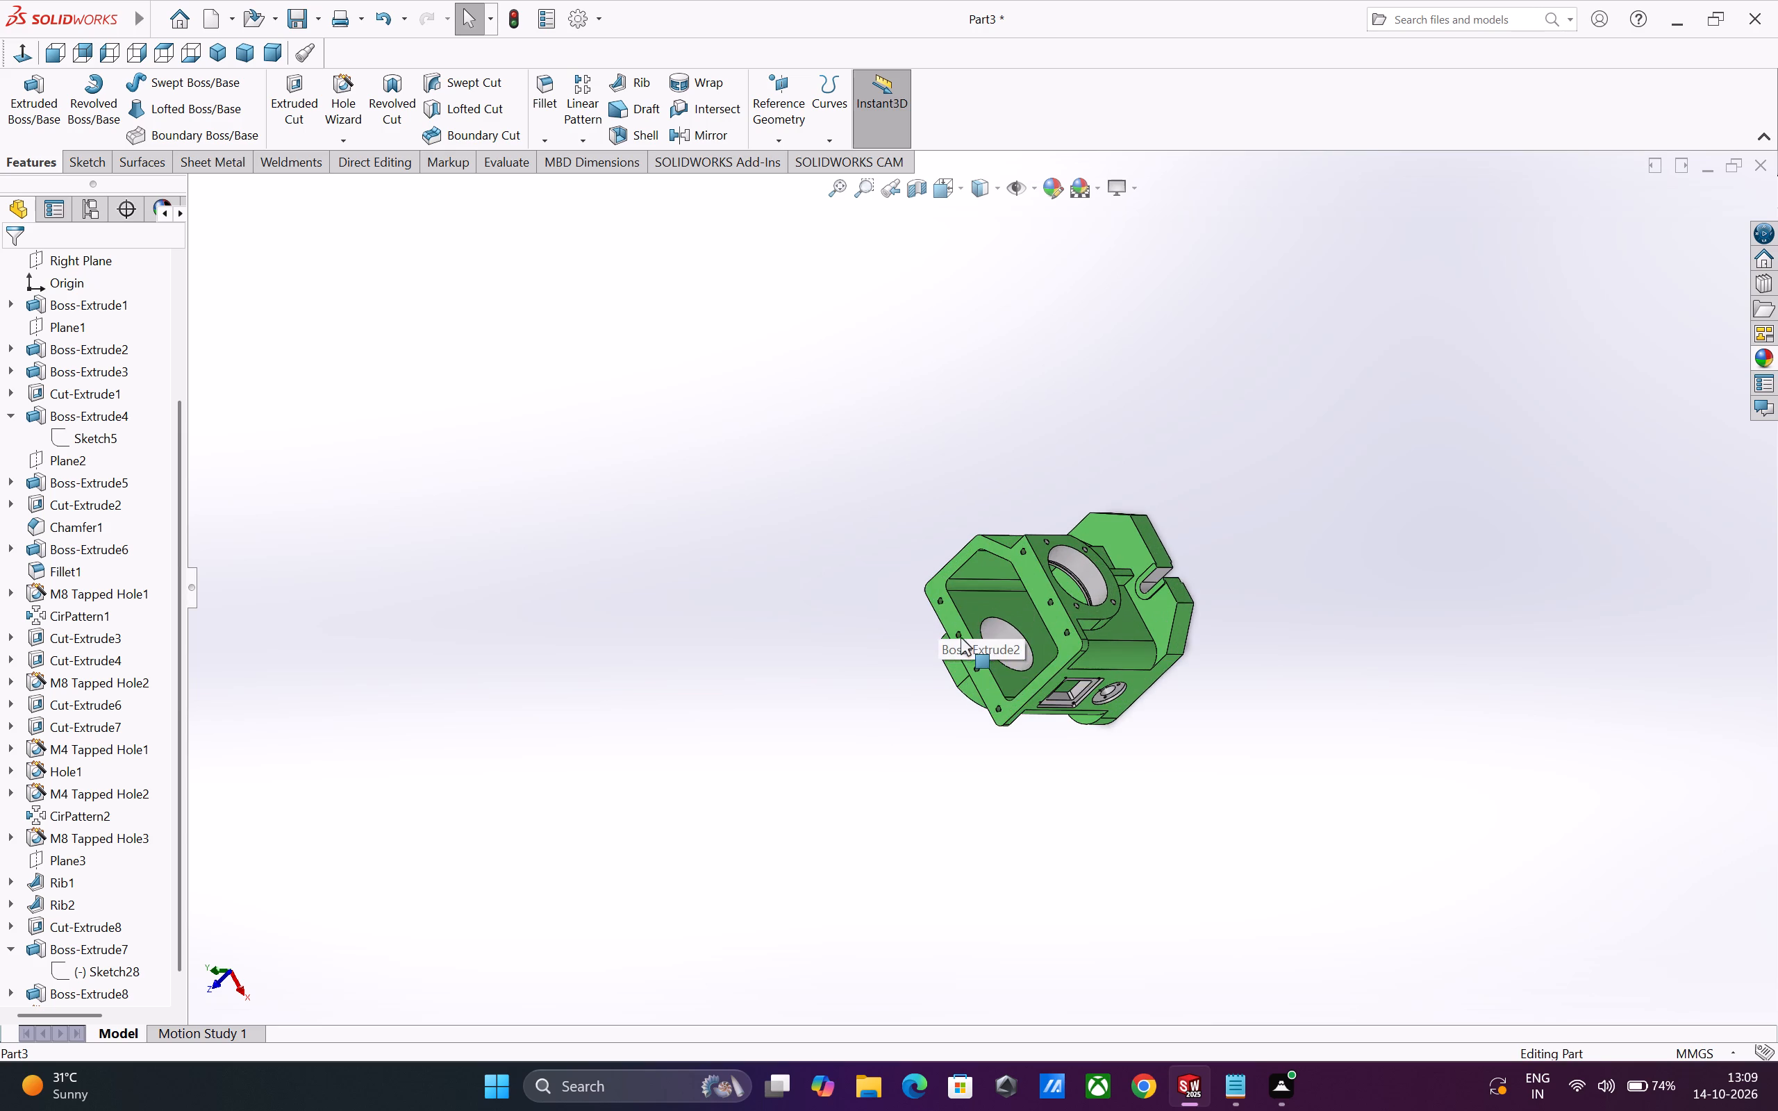
scroll(961, 637, "down", 11)
middle_click_drag(1074, 608, 1213, 531)
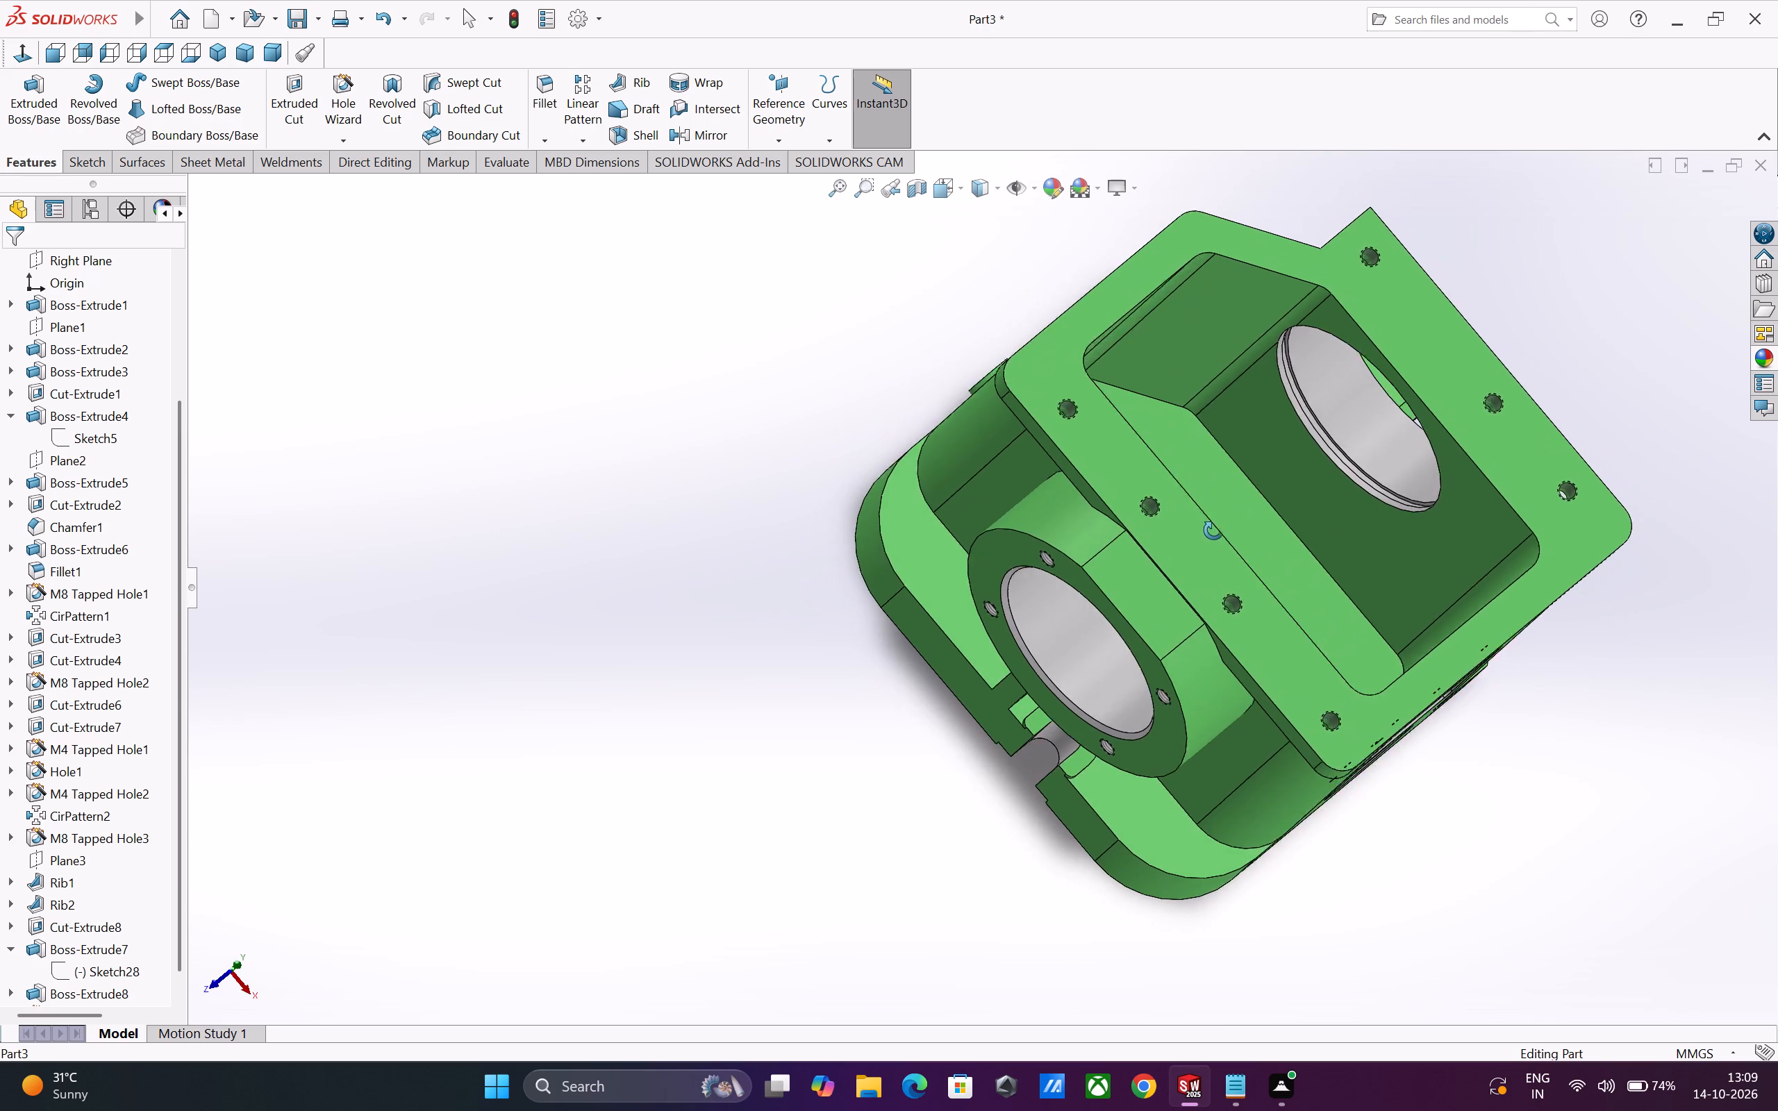
middle_click_drag(1213, 531, 1152, 561)
scroll(1138, 583, "up", 1)
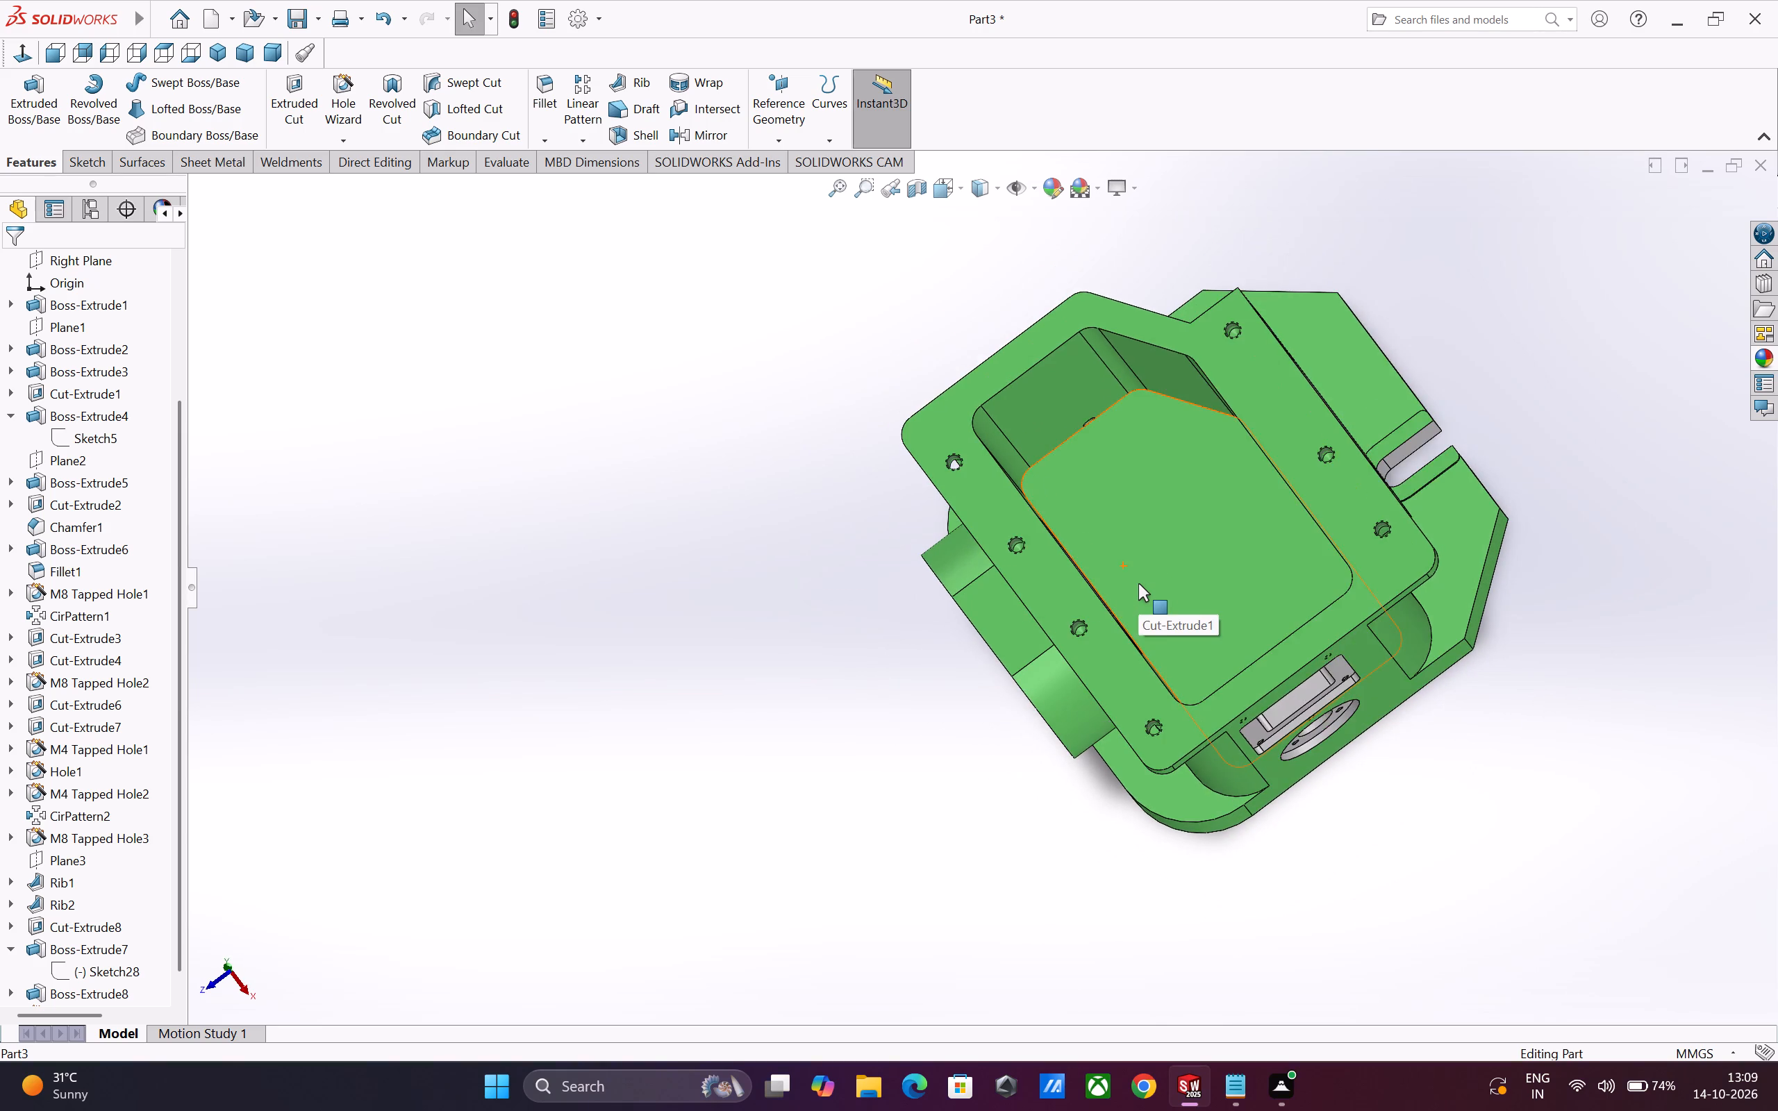
scroll(1138, 583, "up", 2)
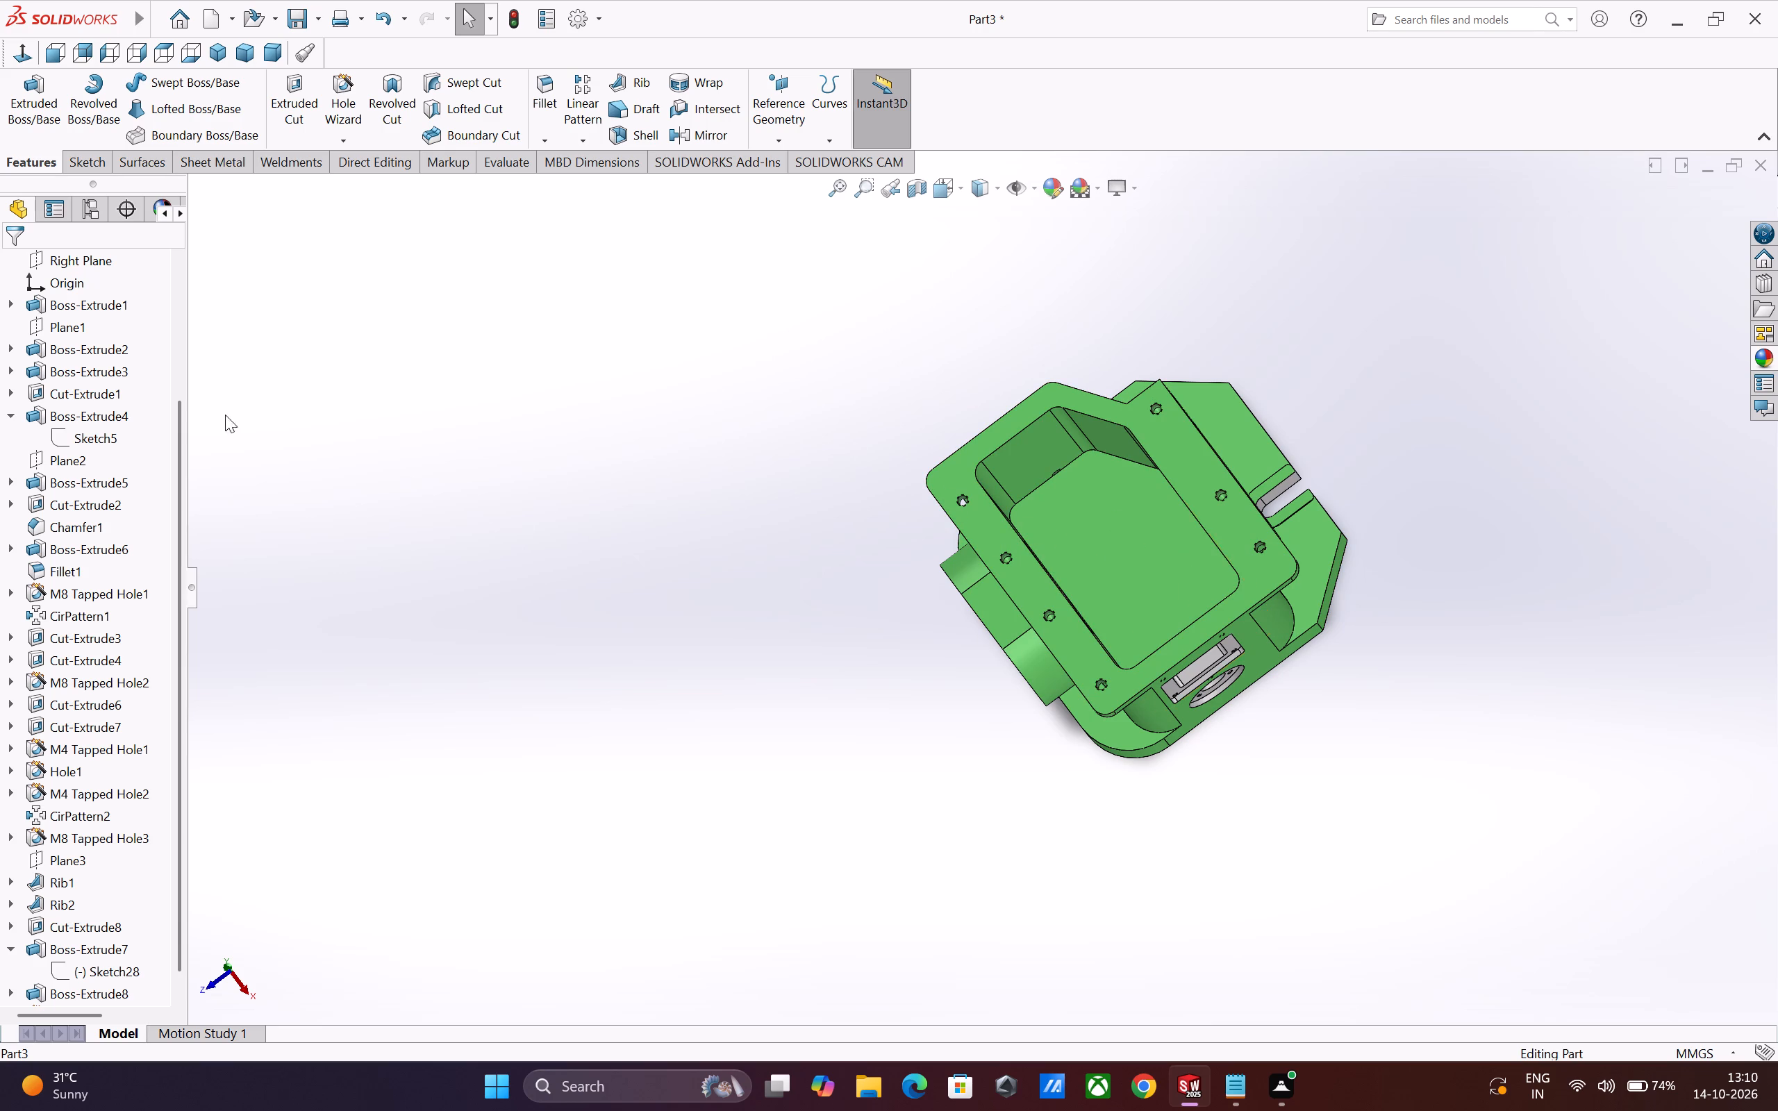
Start an Extruded Cut sketch on the top flange face with circles of about 4.7 and 5.4 mm radius centred on two opposite rounded corners.
scroll(1047, 590, "down", 2)
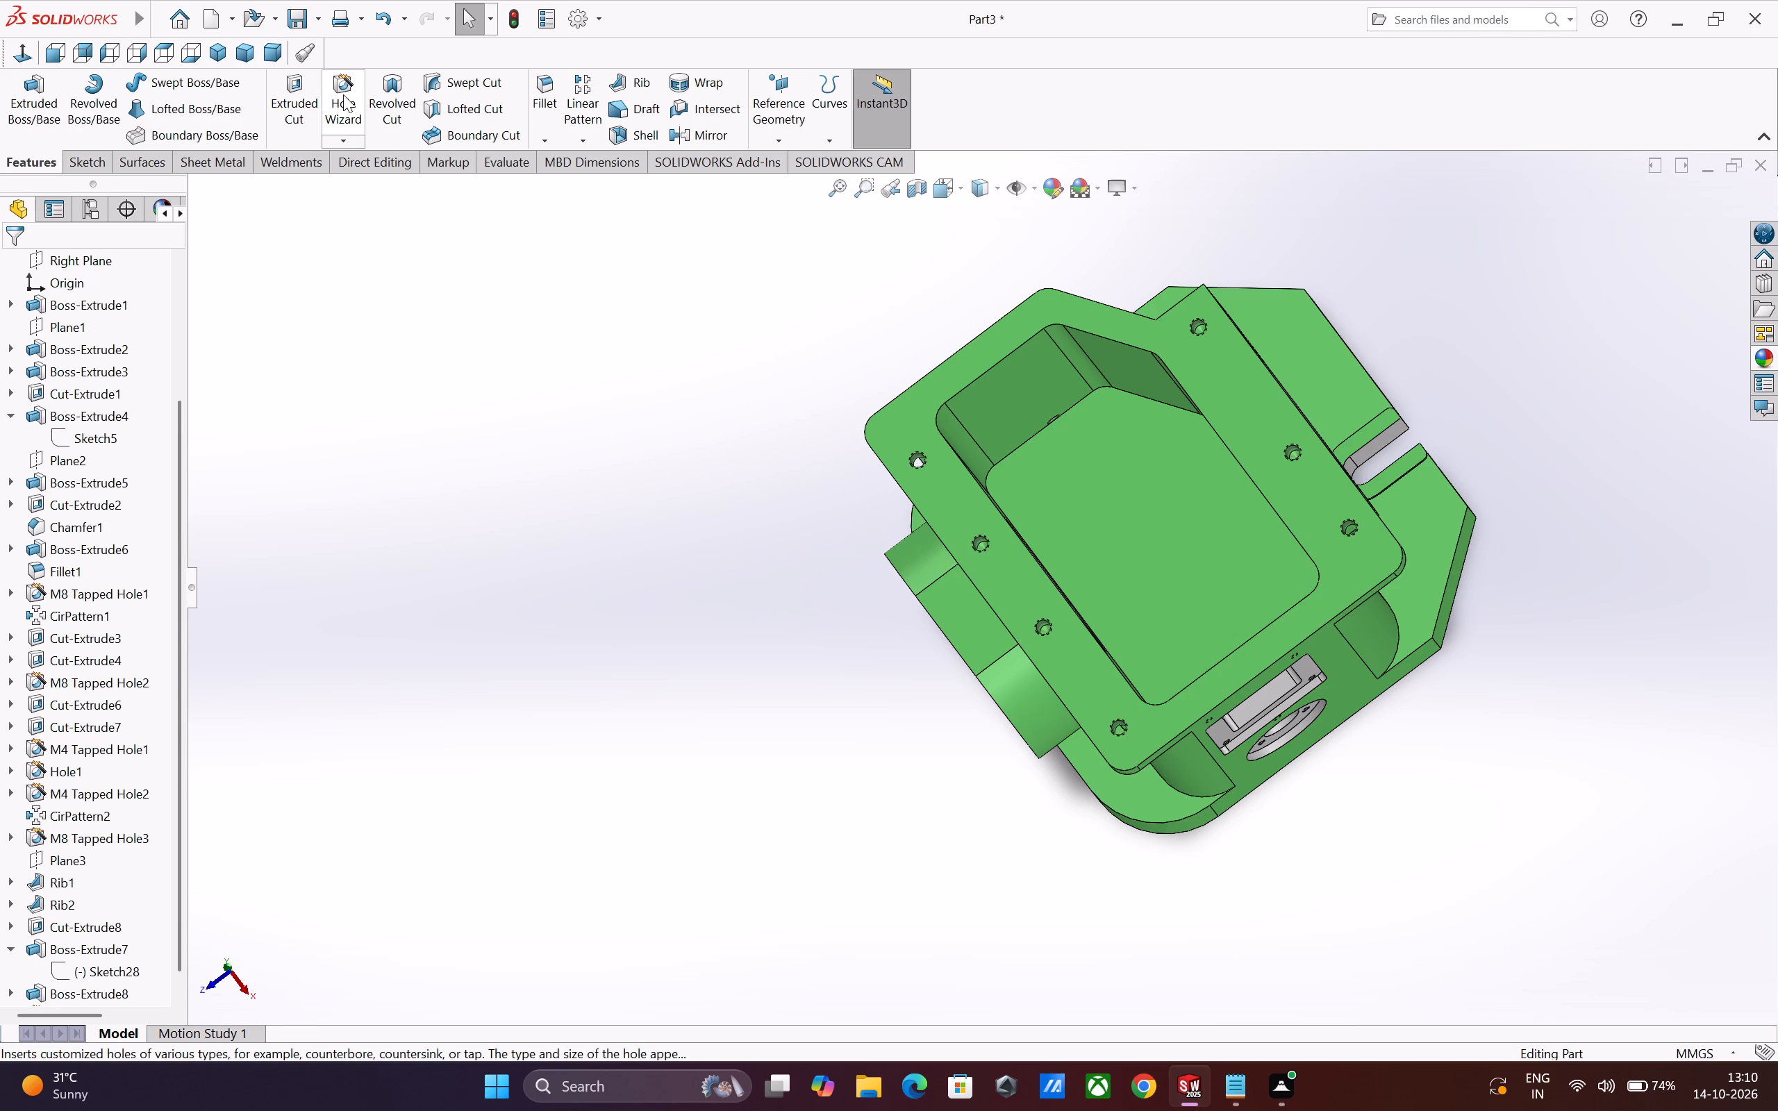
left_click(301, 103)
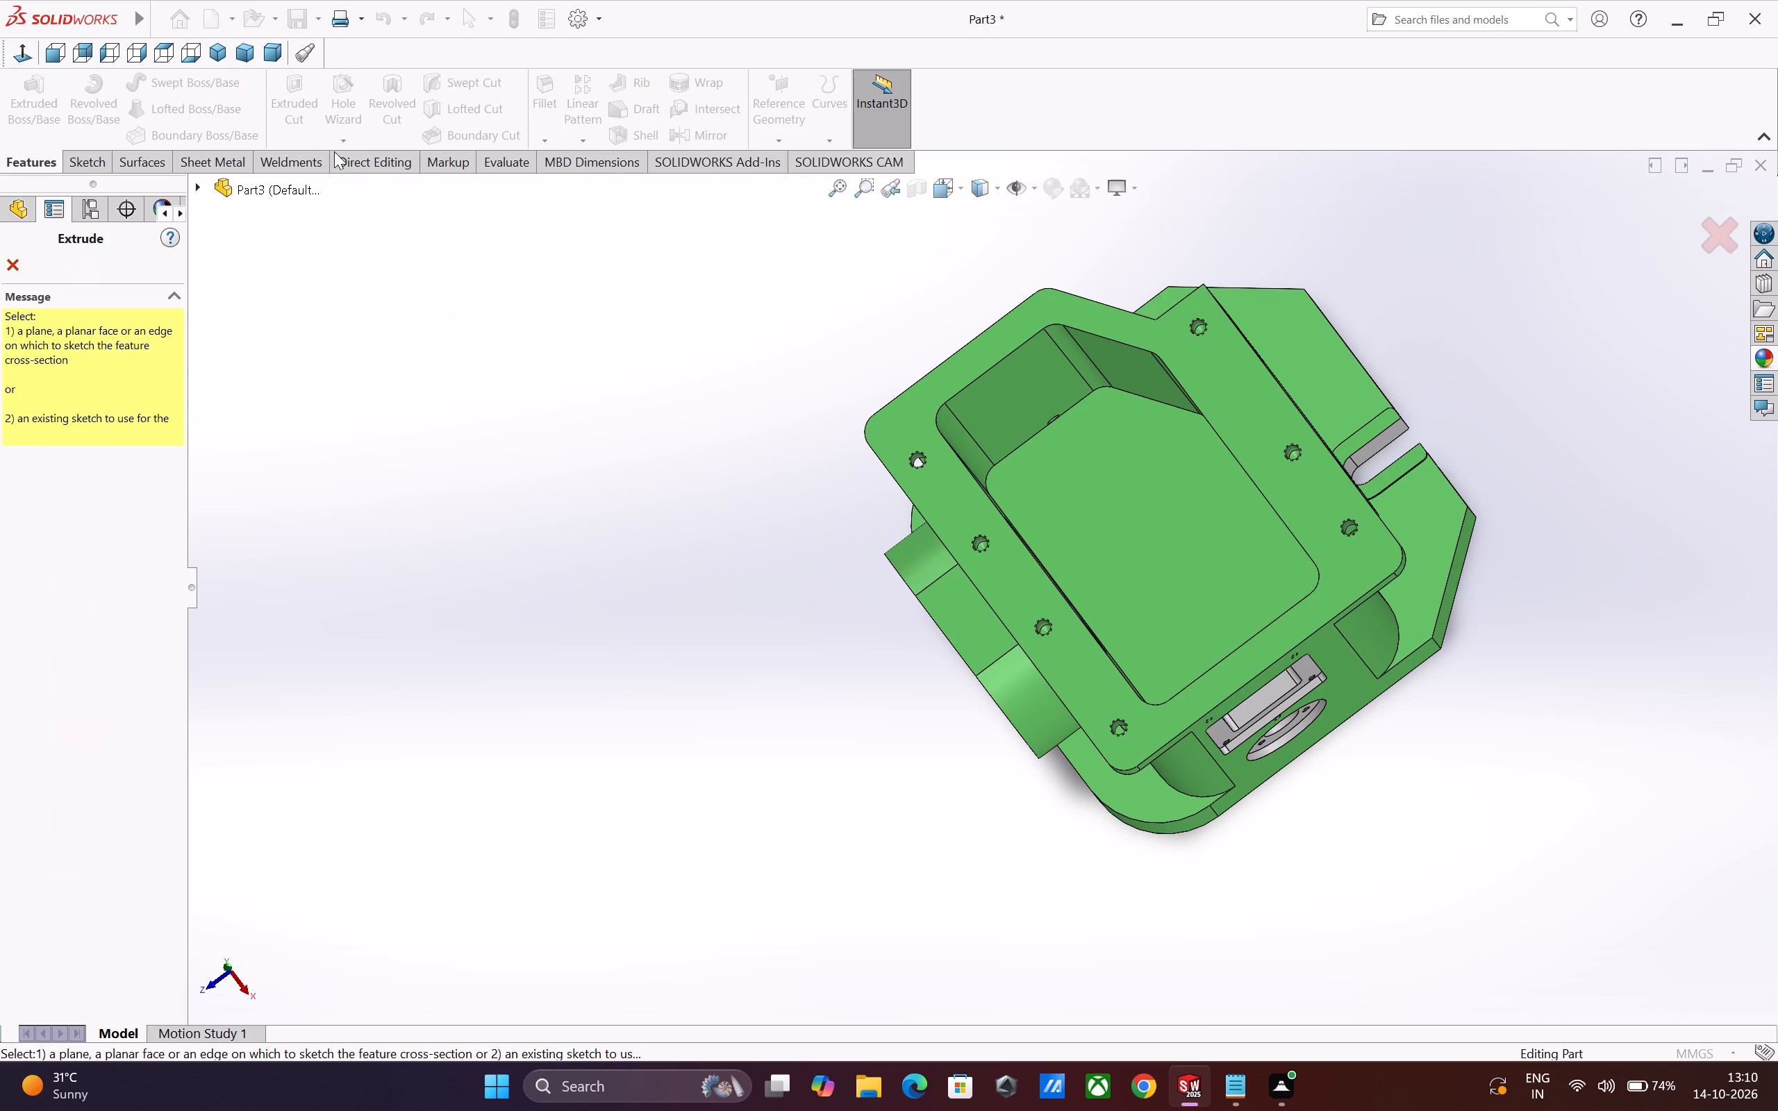
left_click(908, 423)
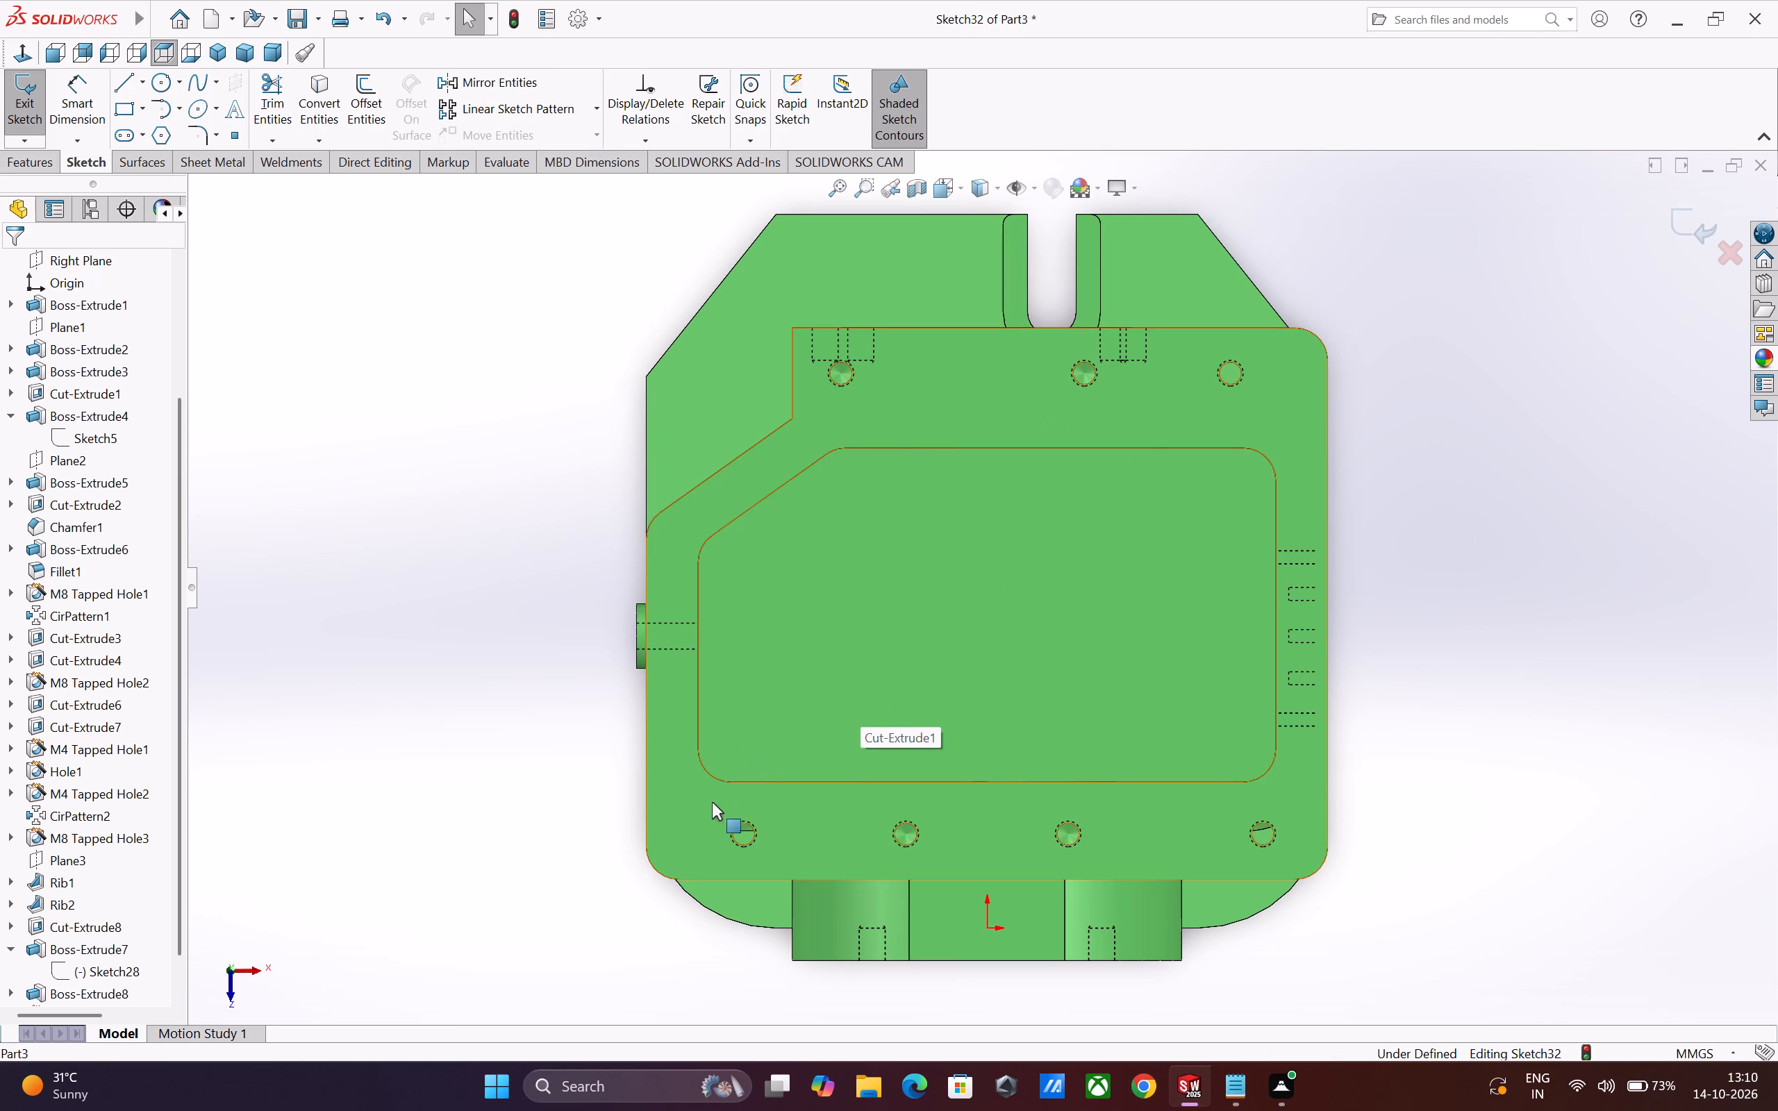
left_click(158, 81)
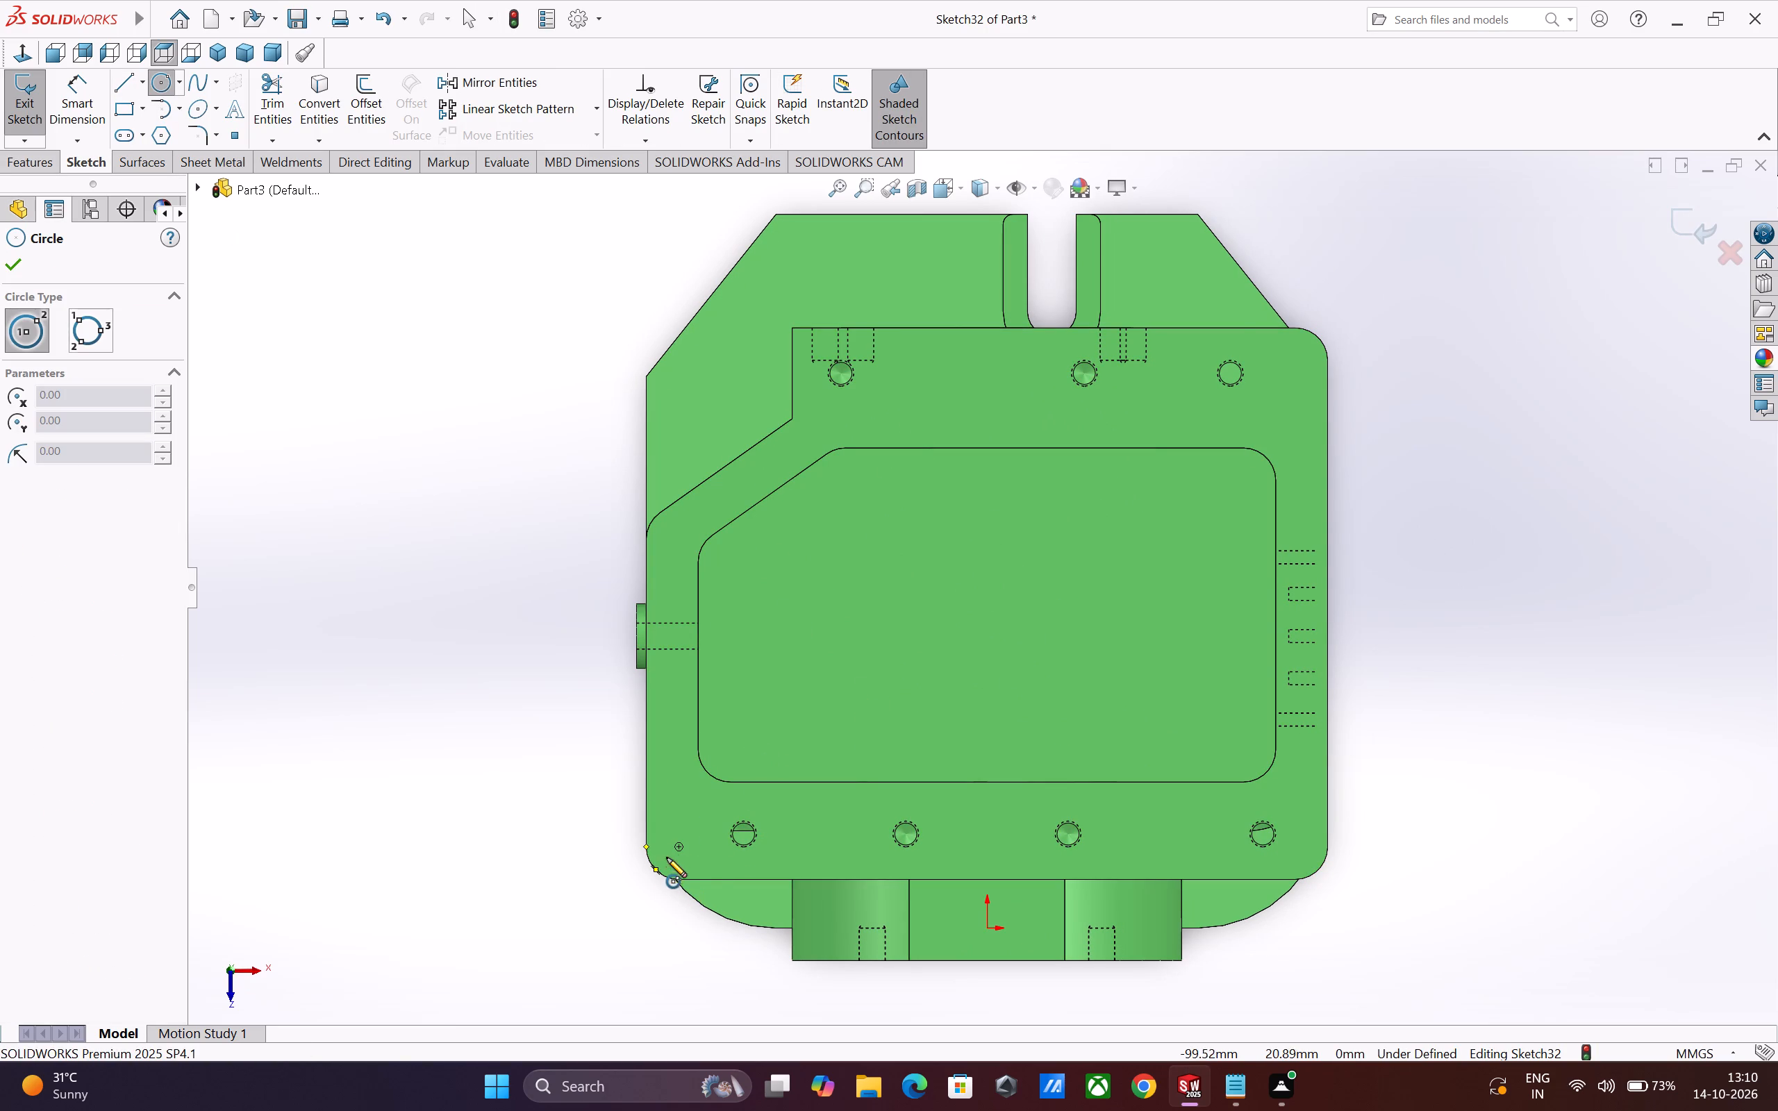
left_click(678, 846)
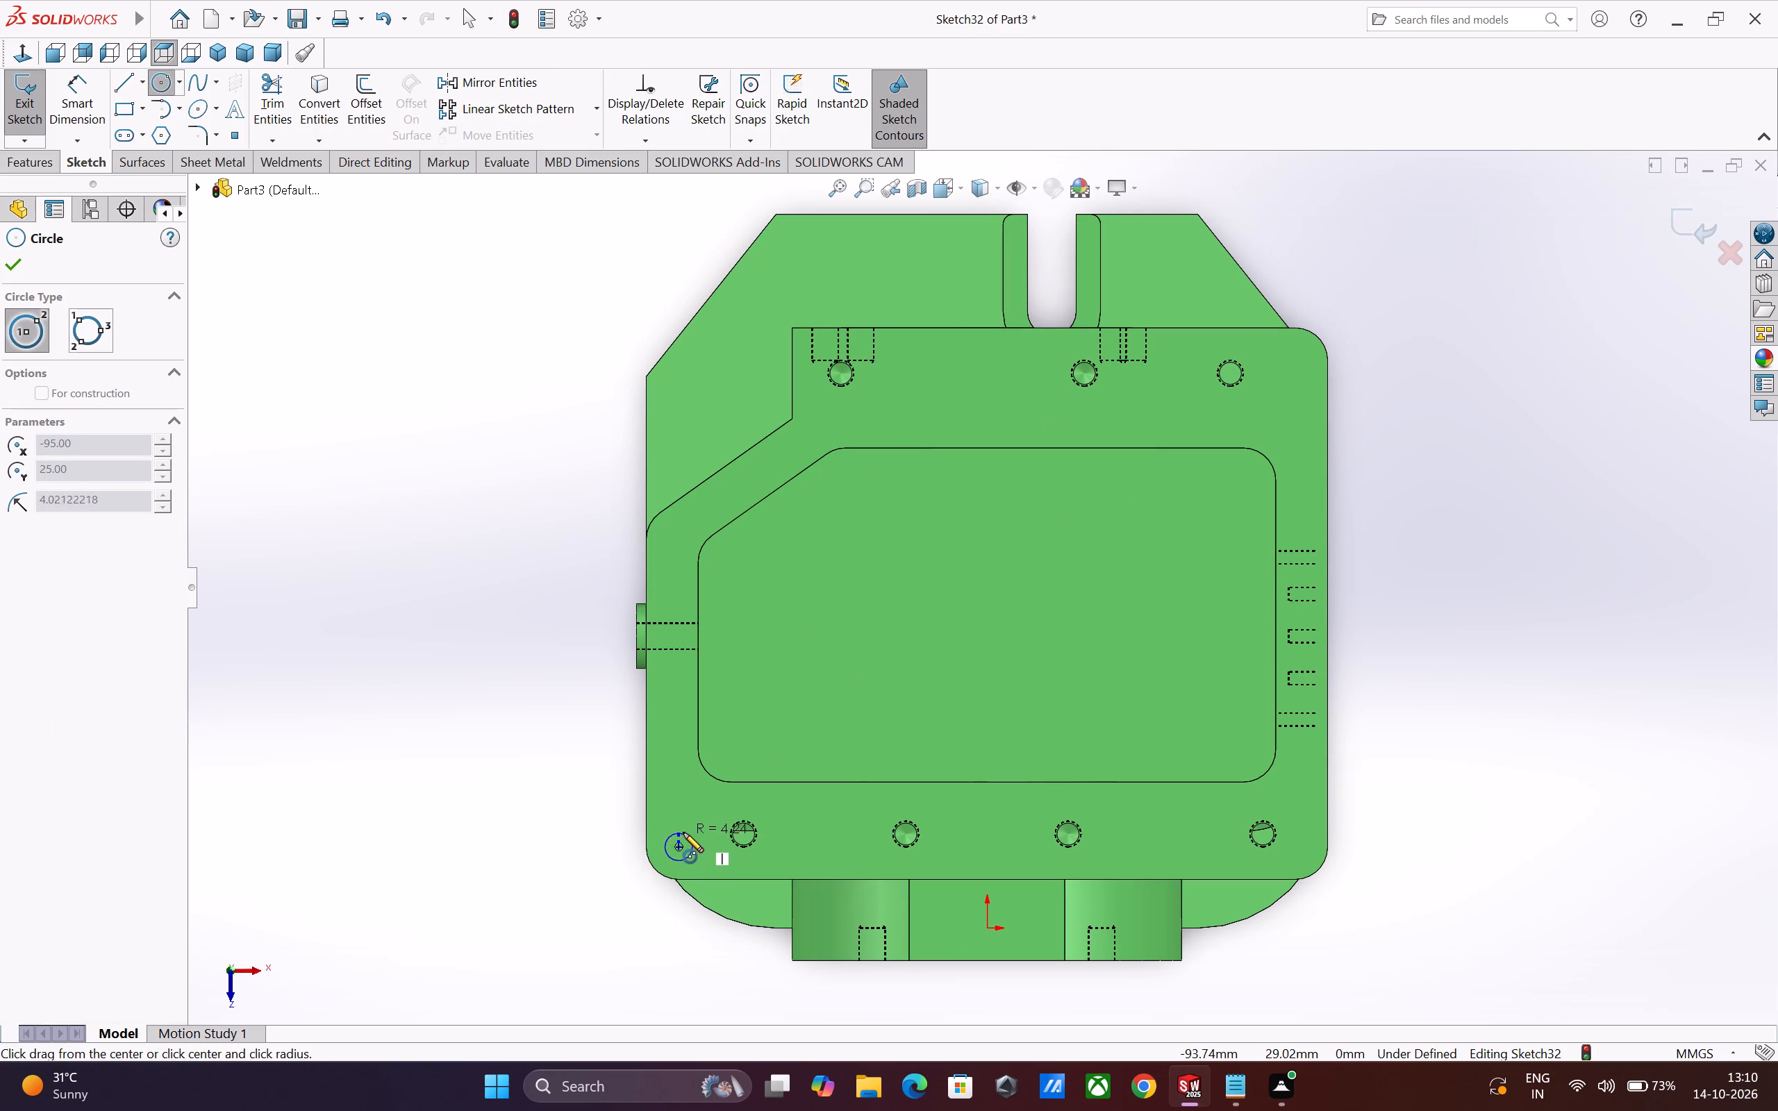
left_click(683, 833)
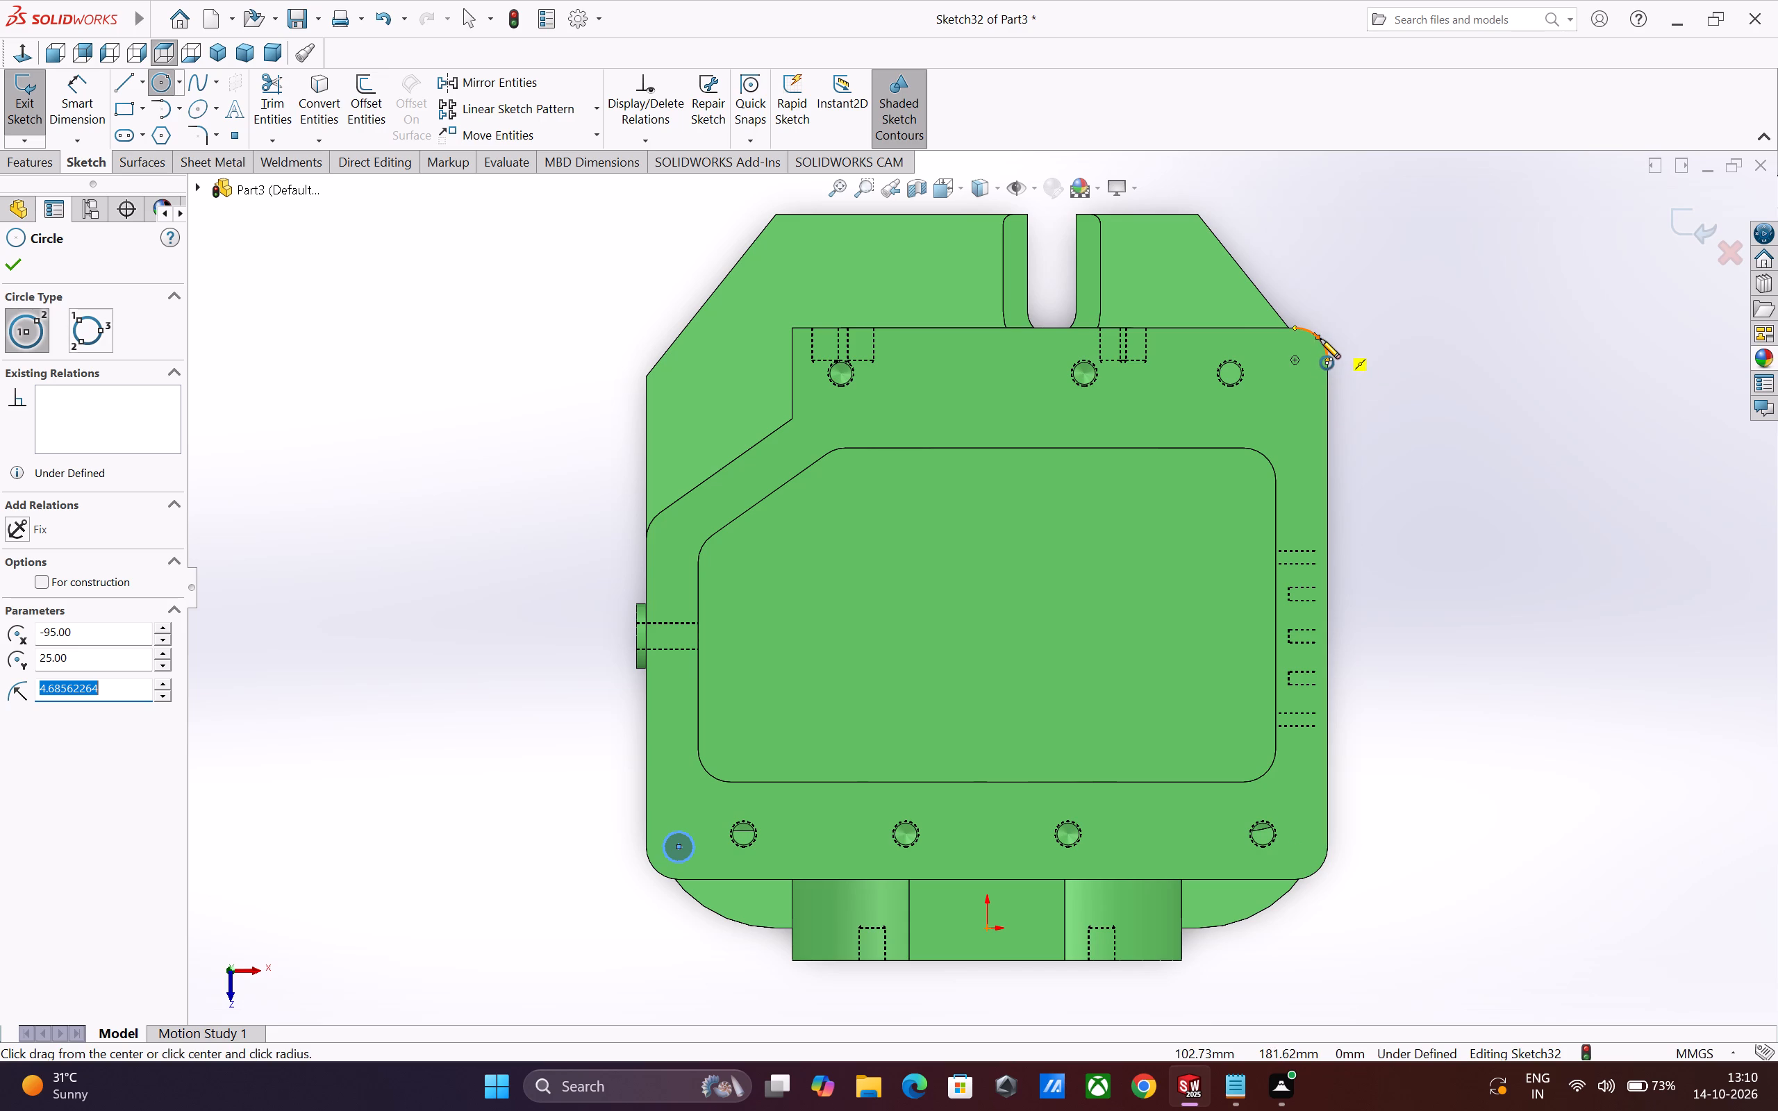
left_click(1296, 360)
left_click(1302, 376)
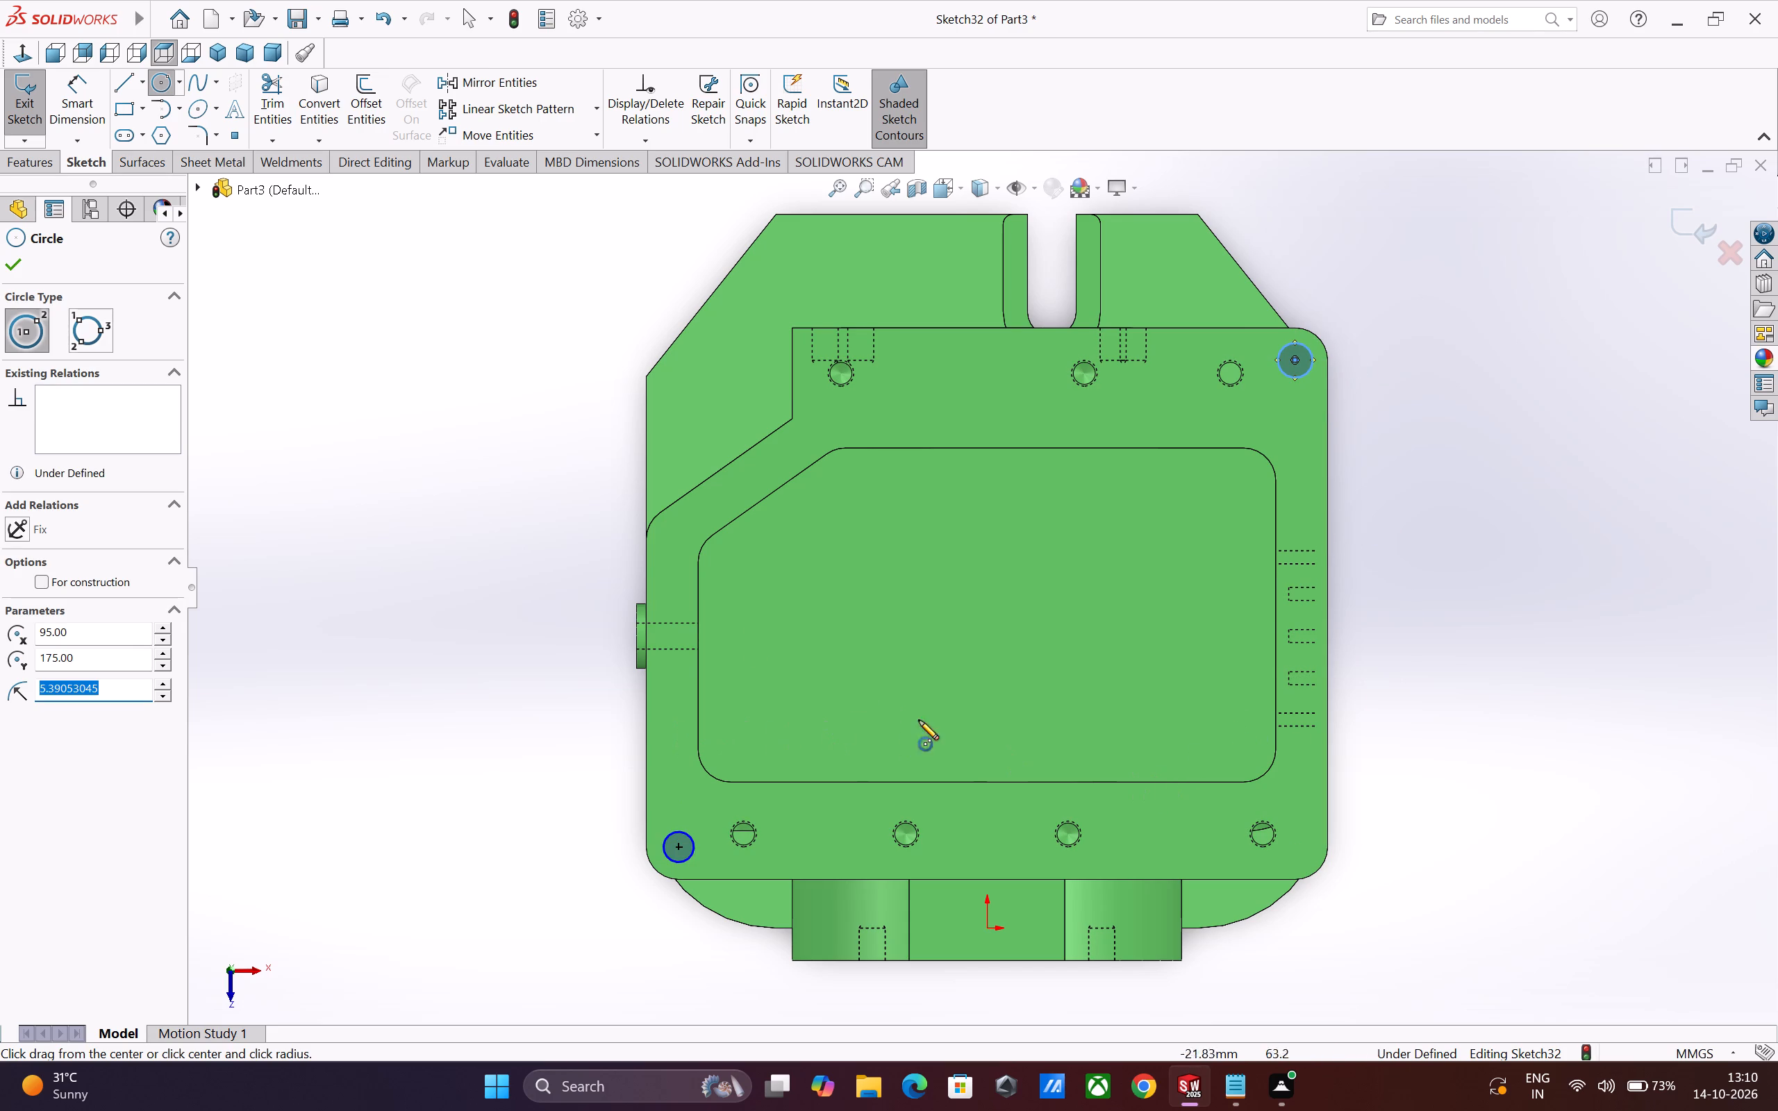
left_click(8, 269)
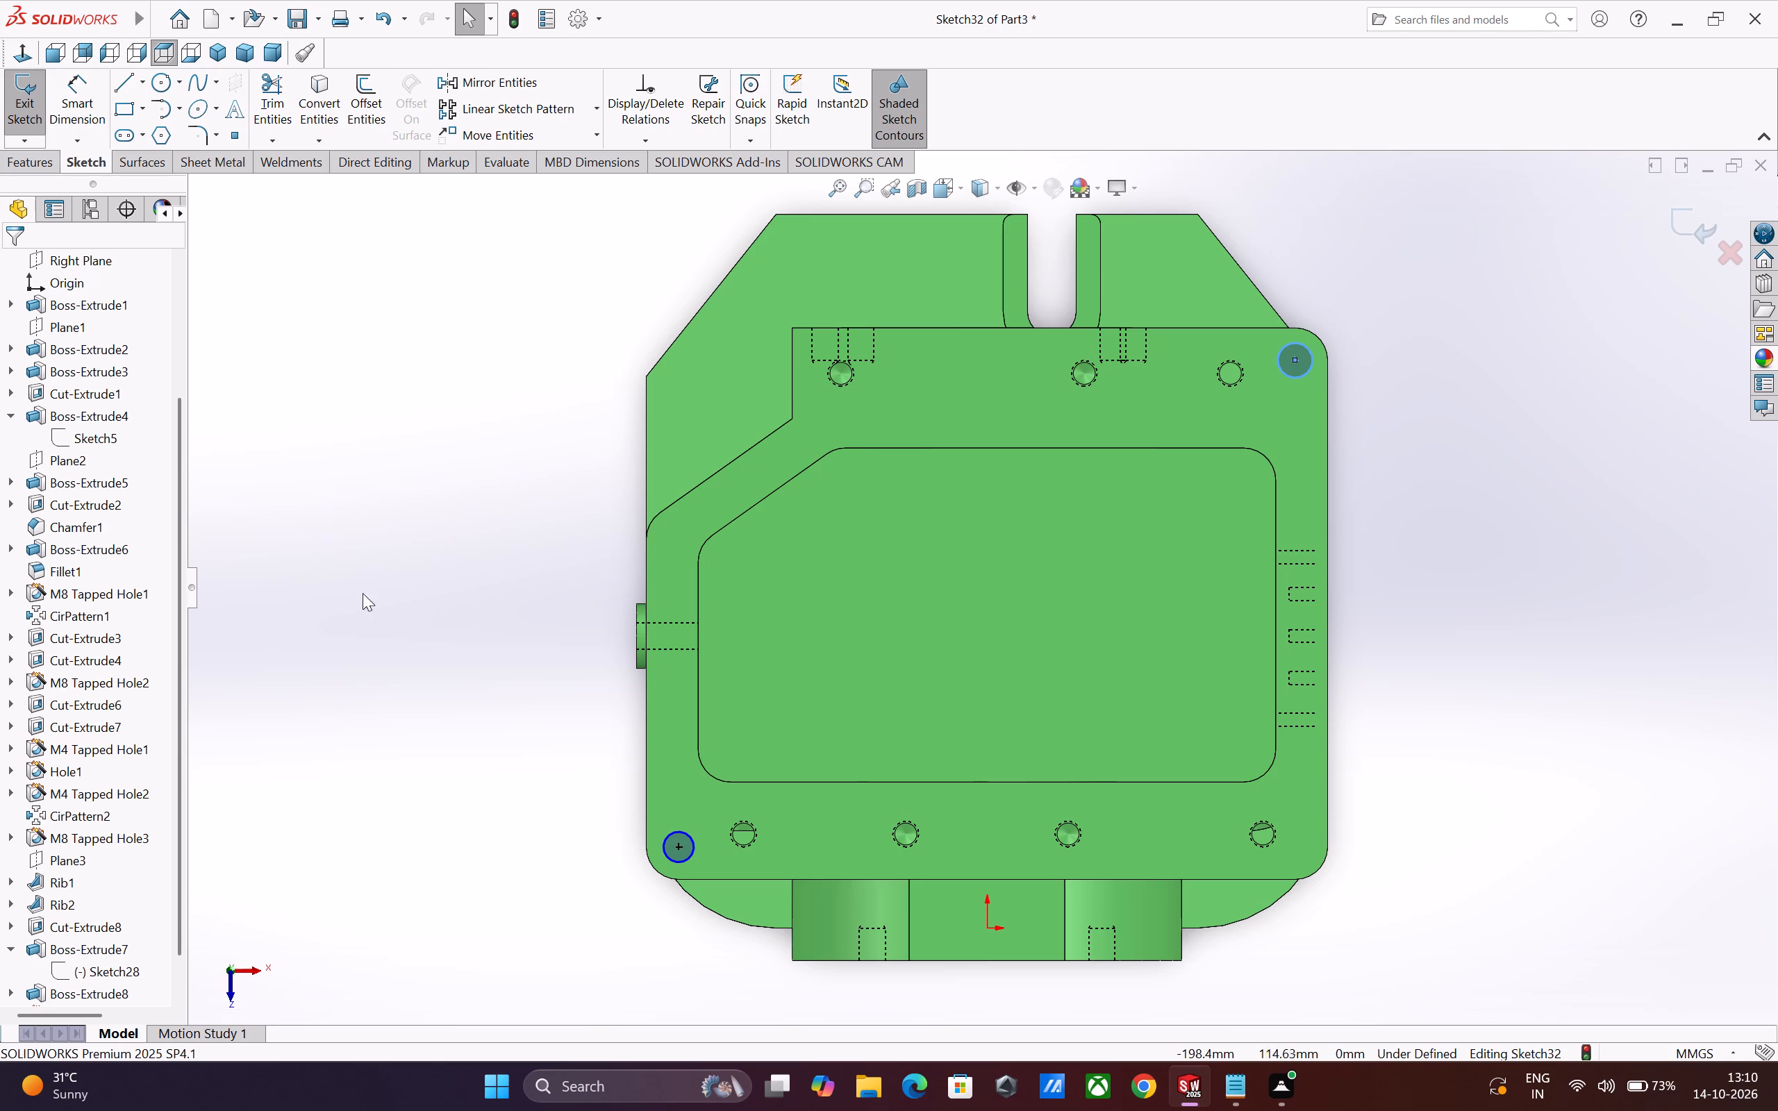
key("Escape")
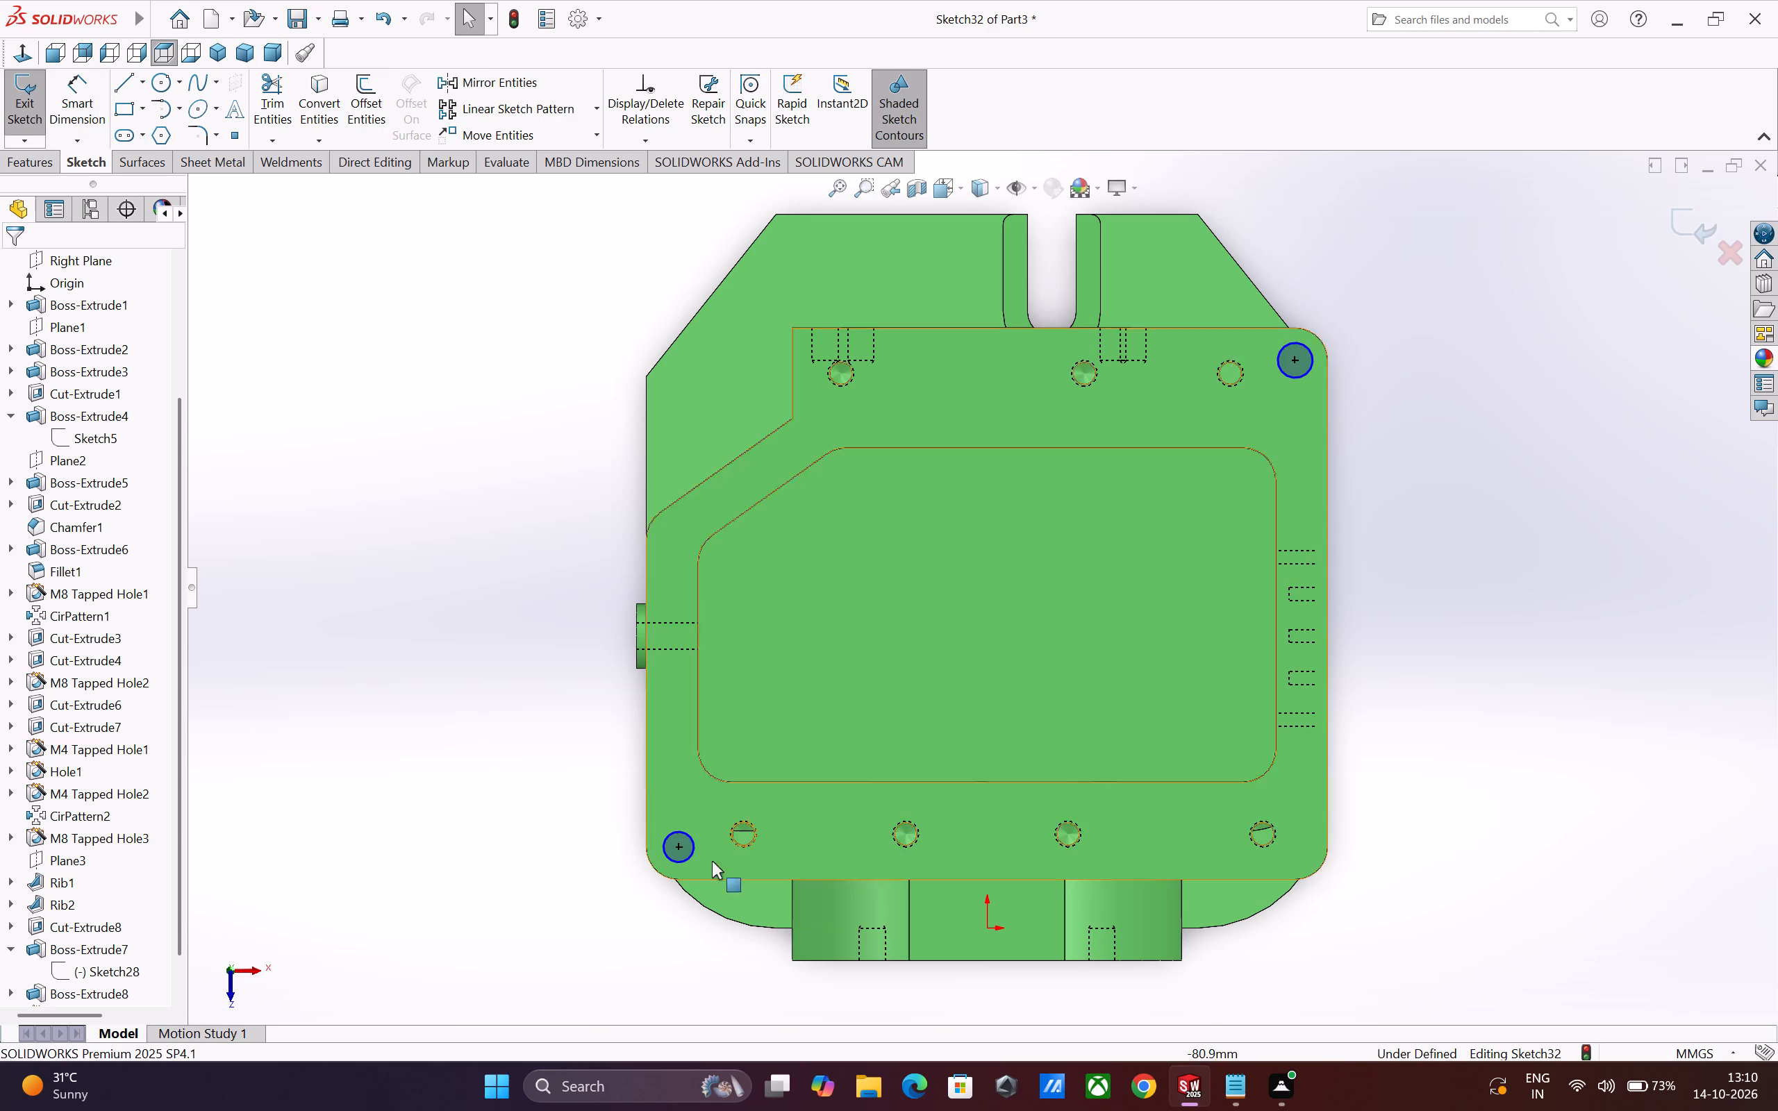
Apply an Equal relation to the two corner circles on the top flange.
left_click(689, 858)
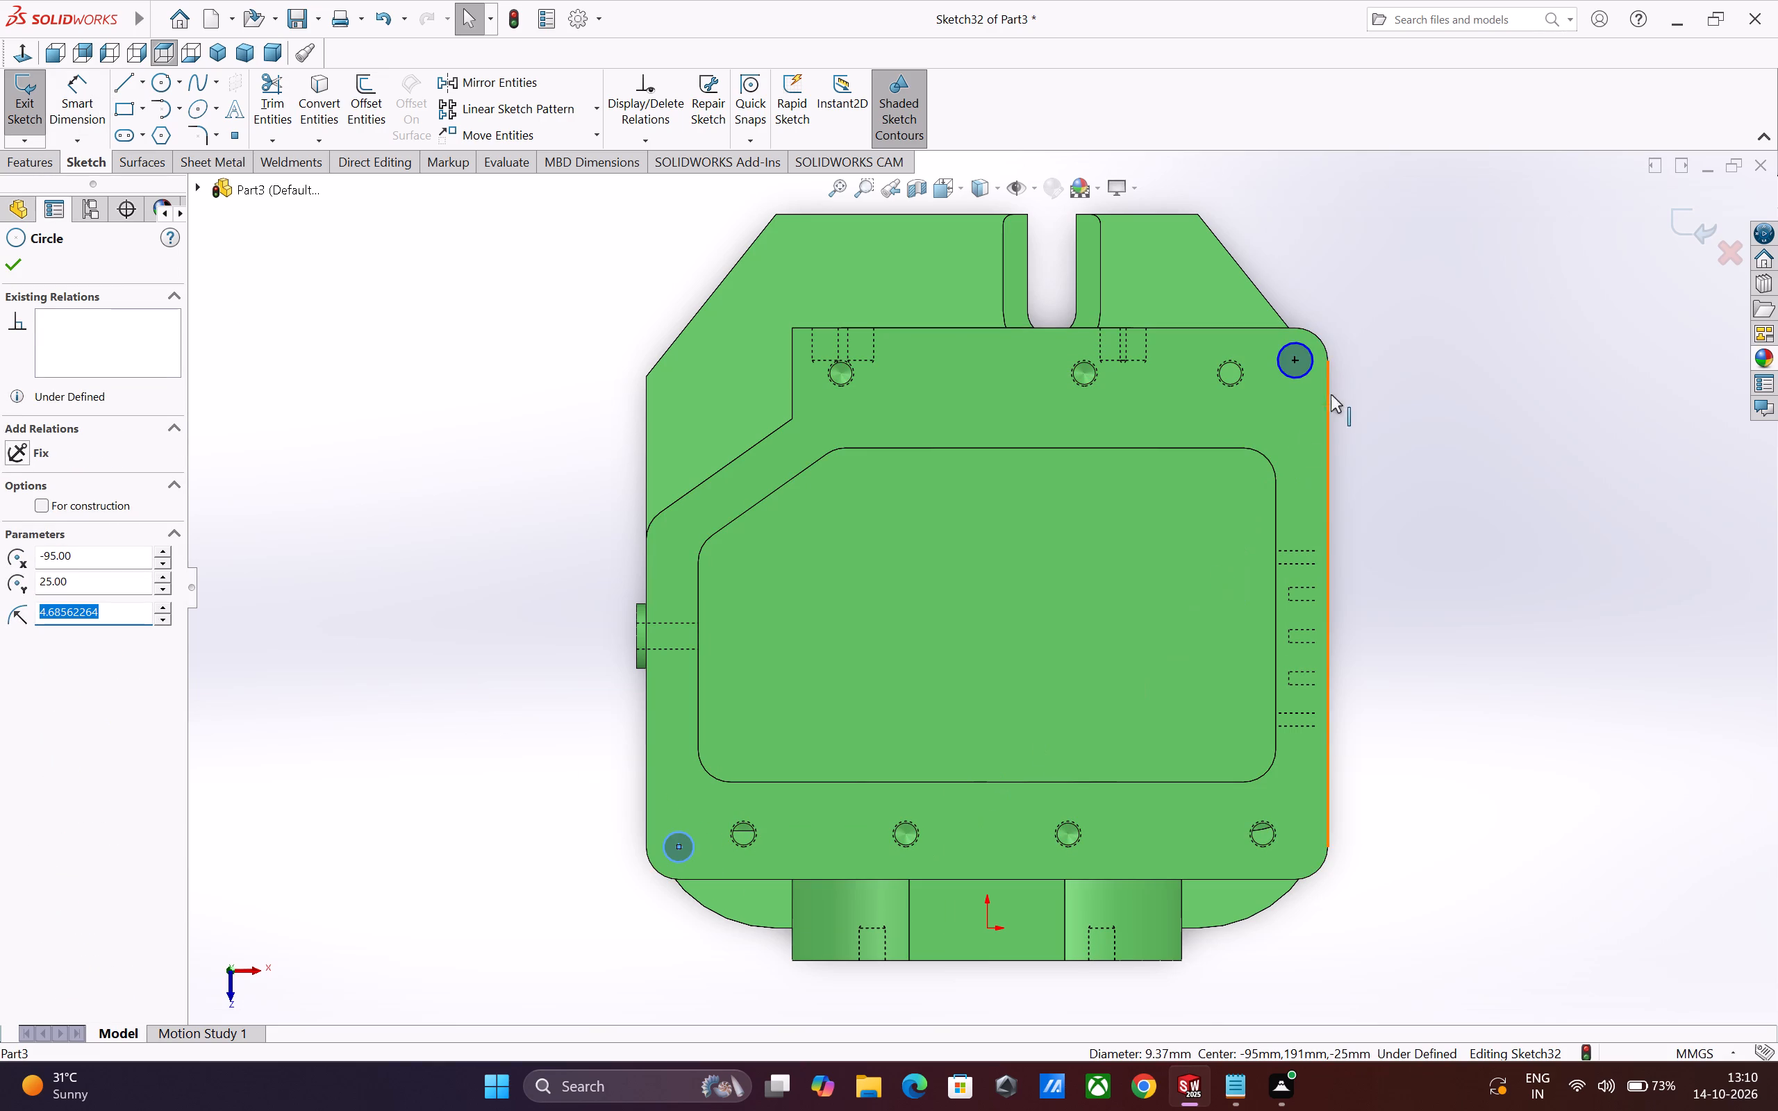
left_click(1307, 373, "ctrl")
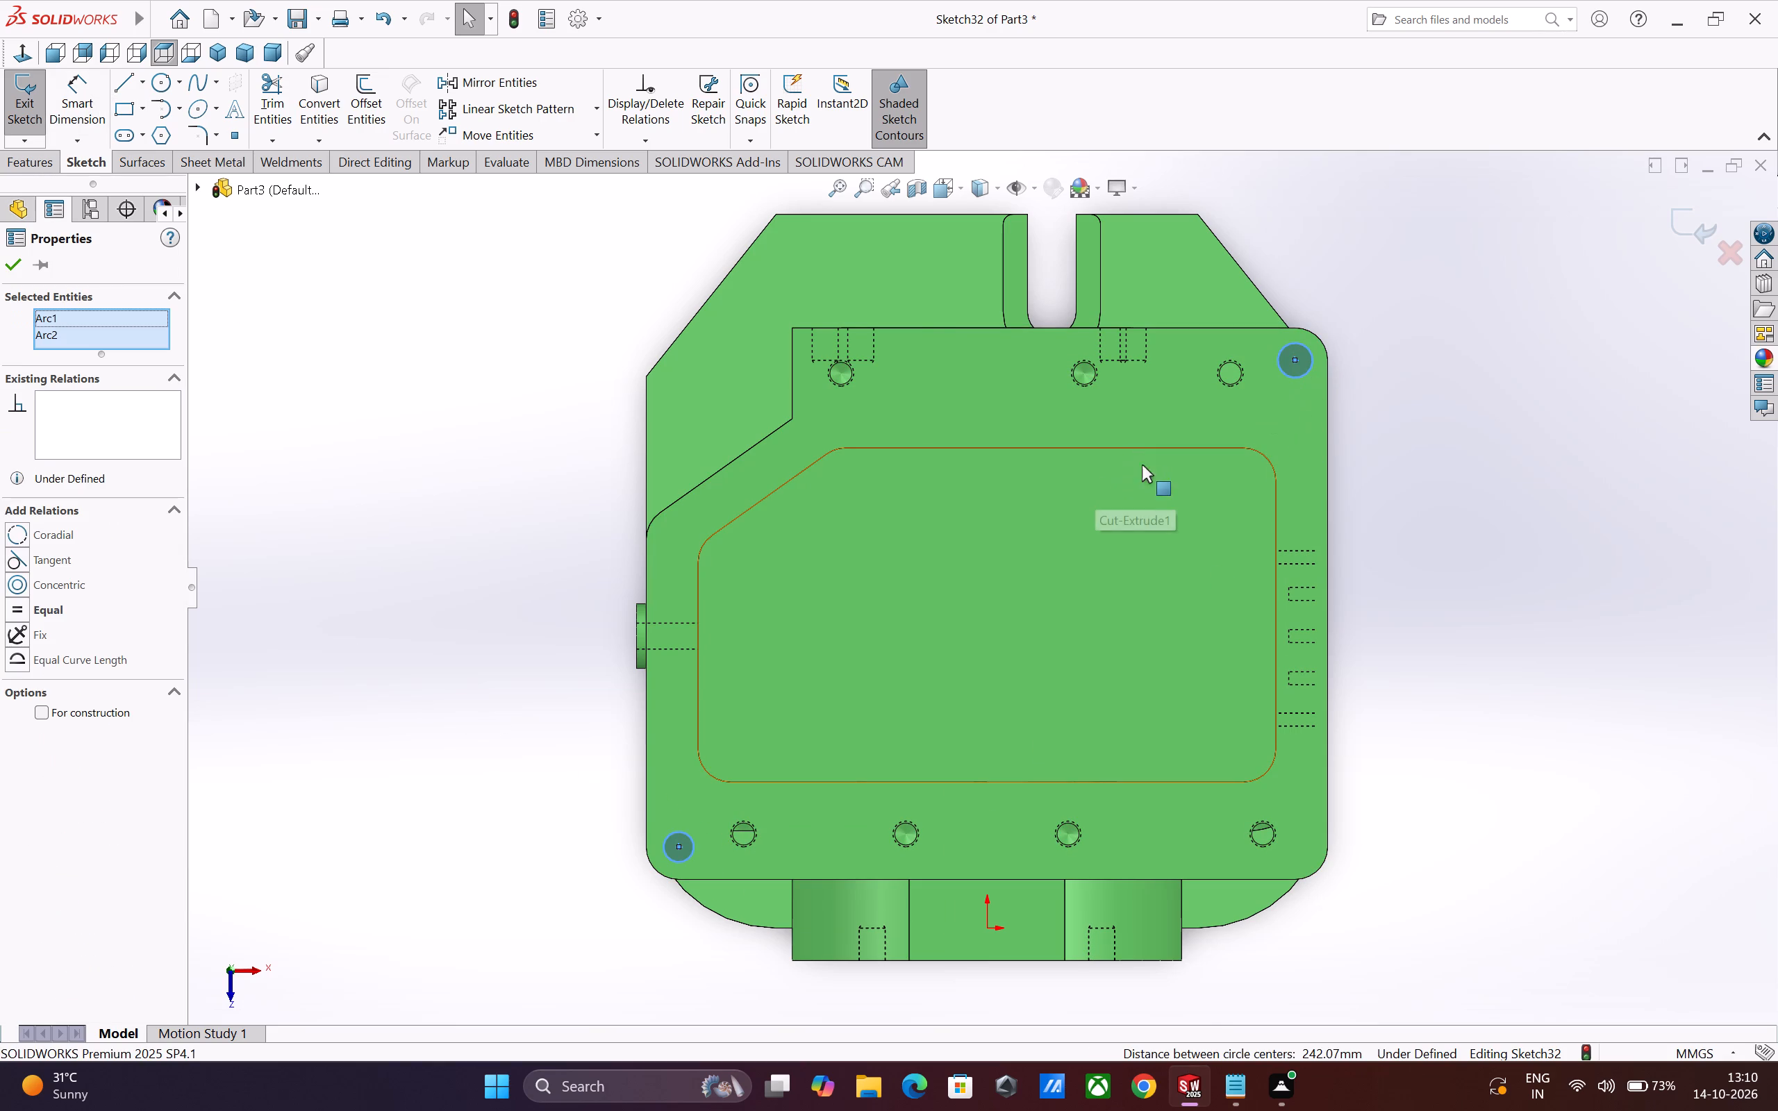
left_click(7, 607)
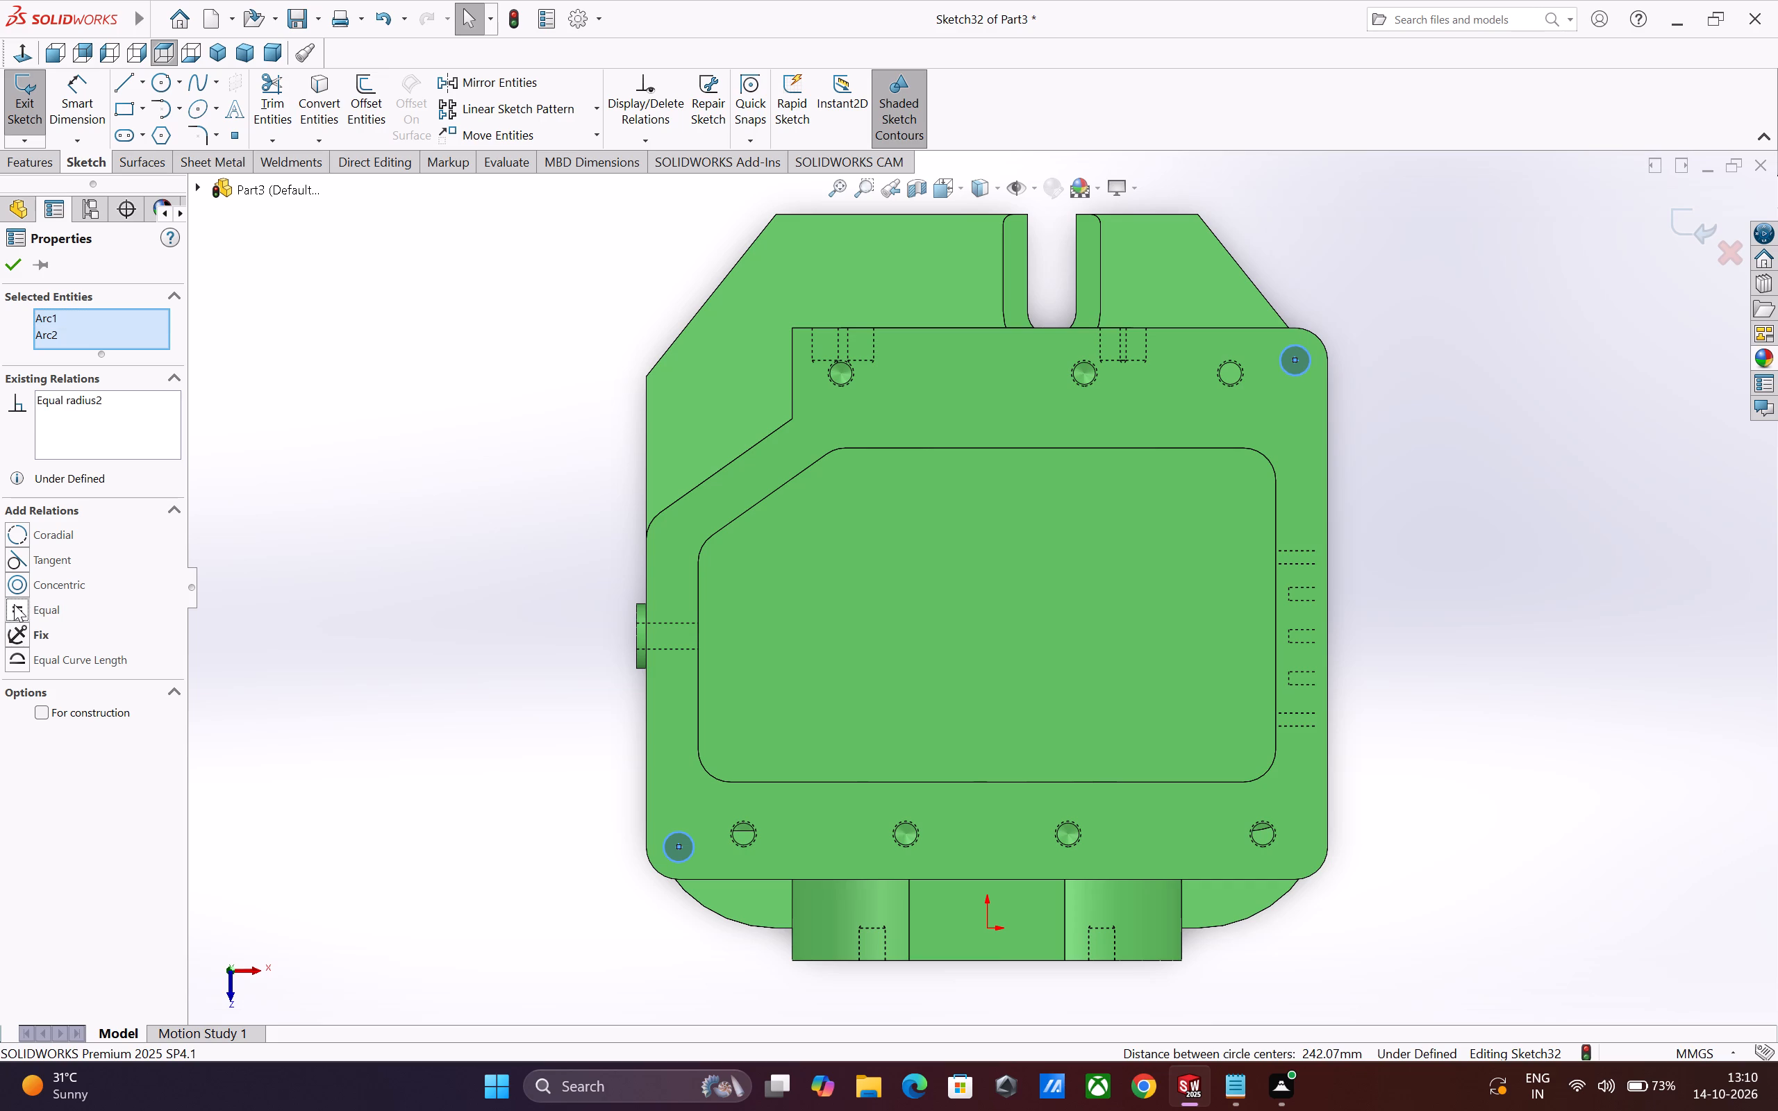
left_click(12, 269)
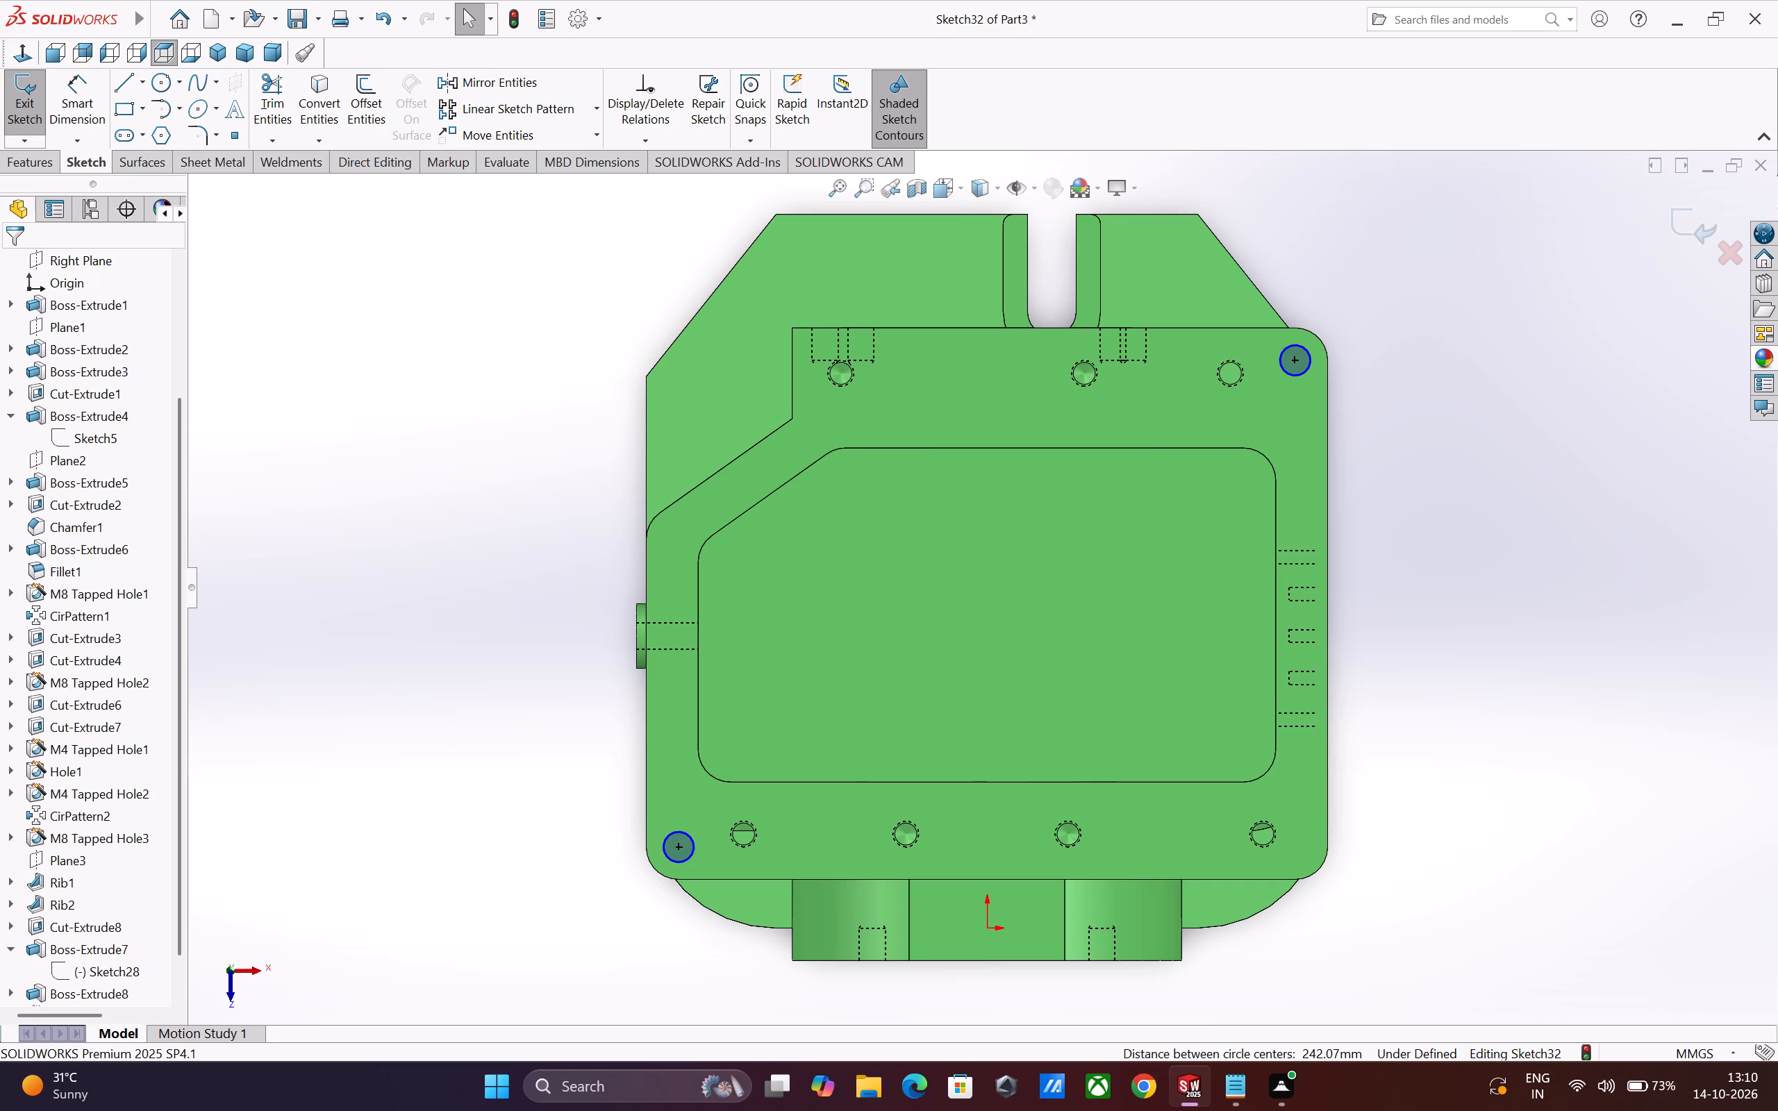
Dimension the diameter of the corner circle near the front bearing boss as 10 mm.
left_click(106, 118)
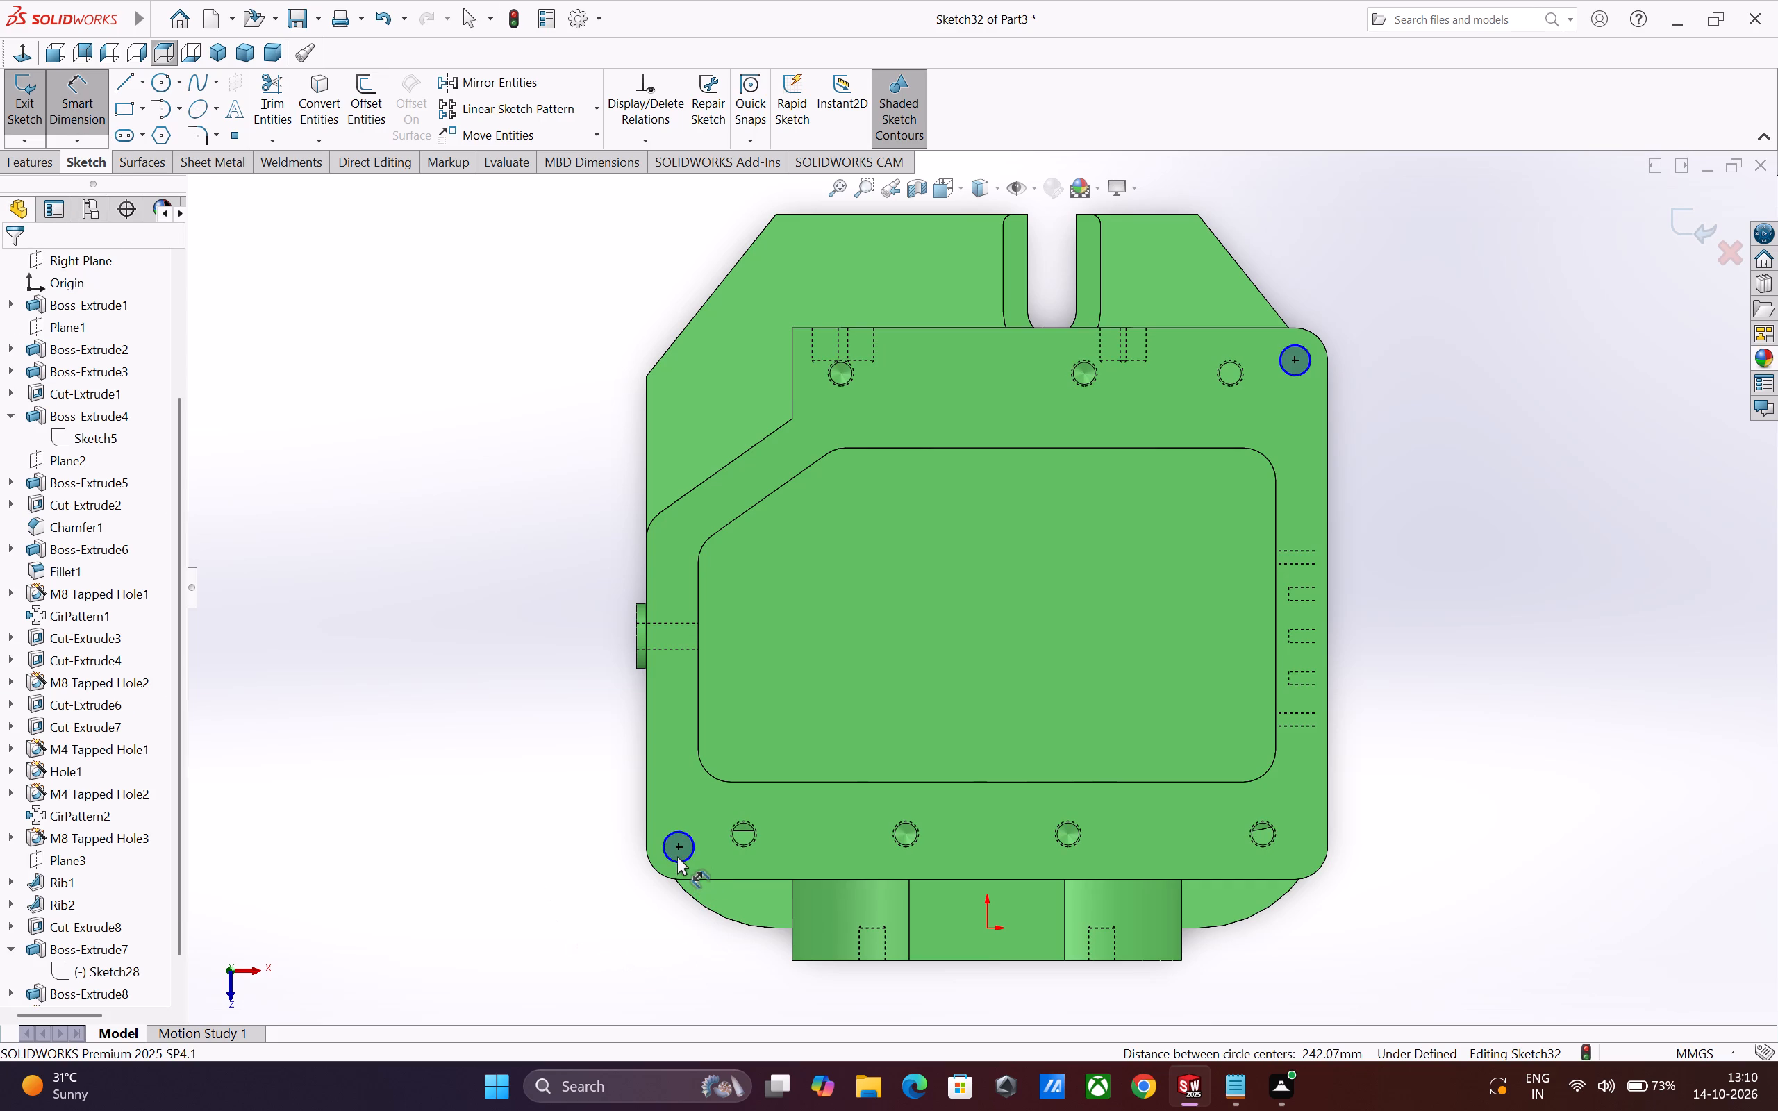
left_click(673, 859)
left_click(577, 849)
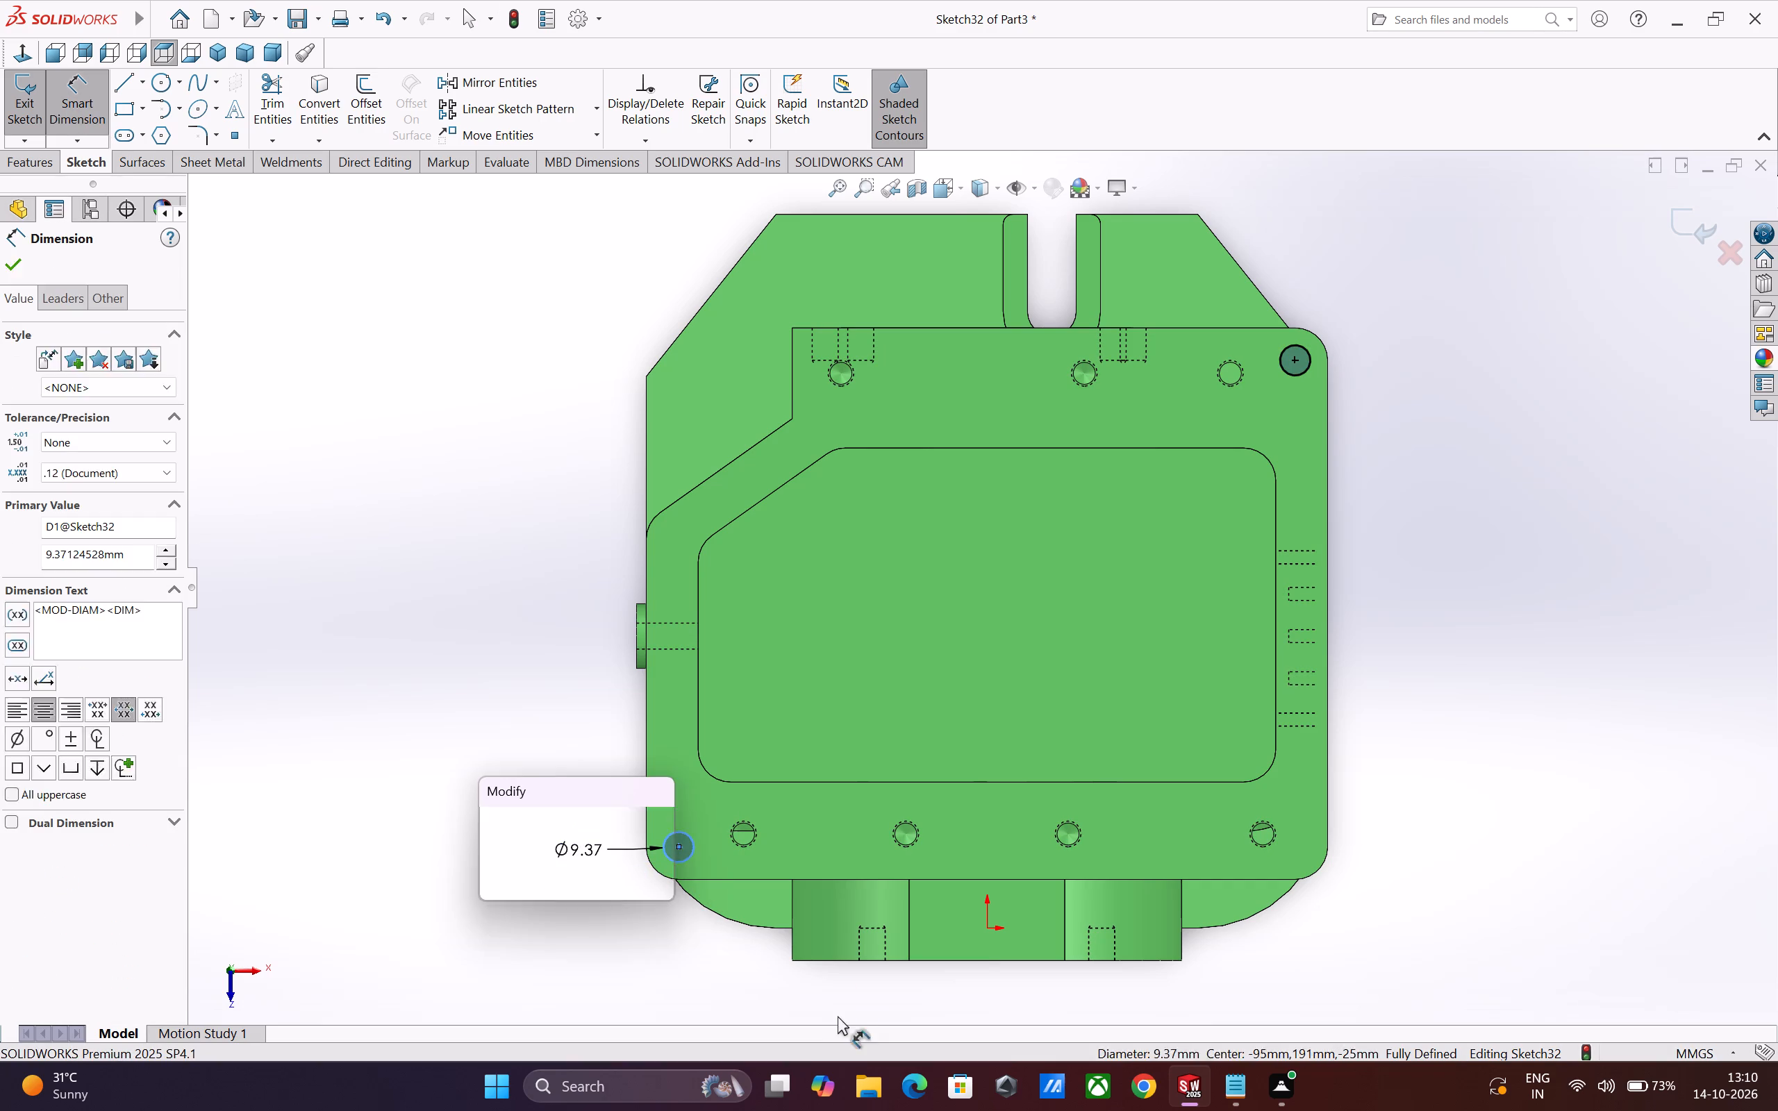
key("1")
key("0")
key("Return")
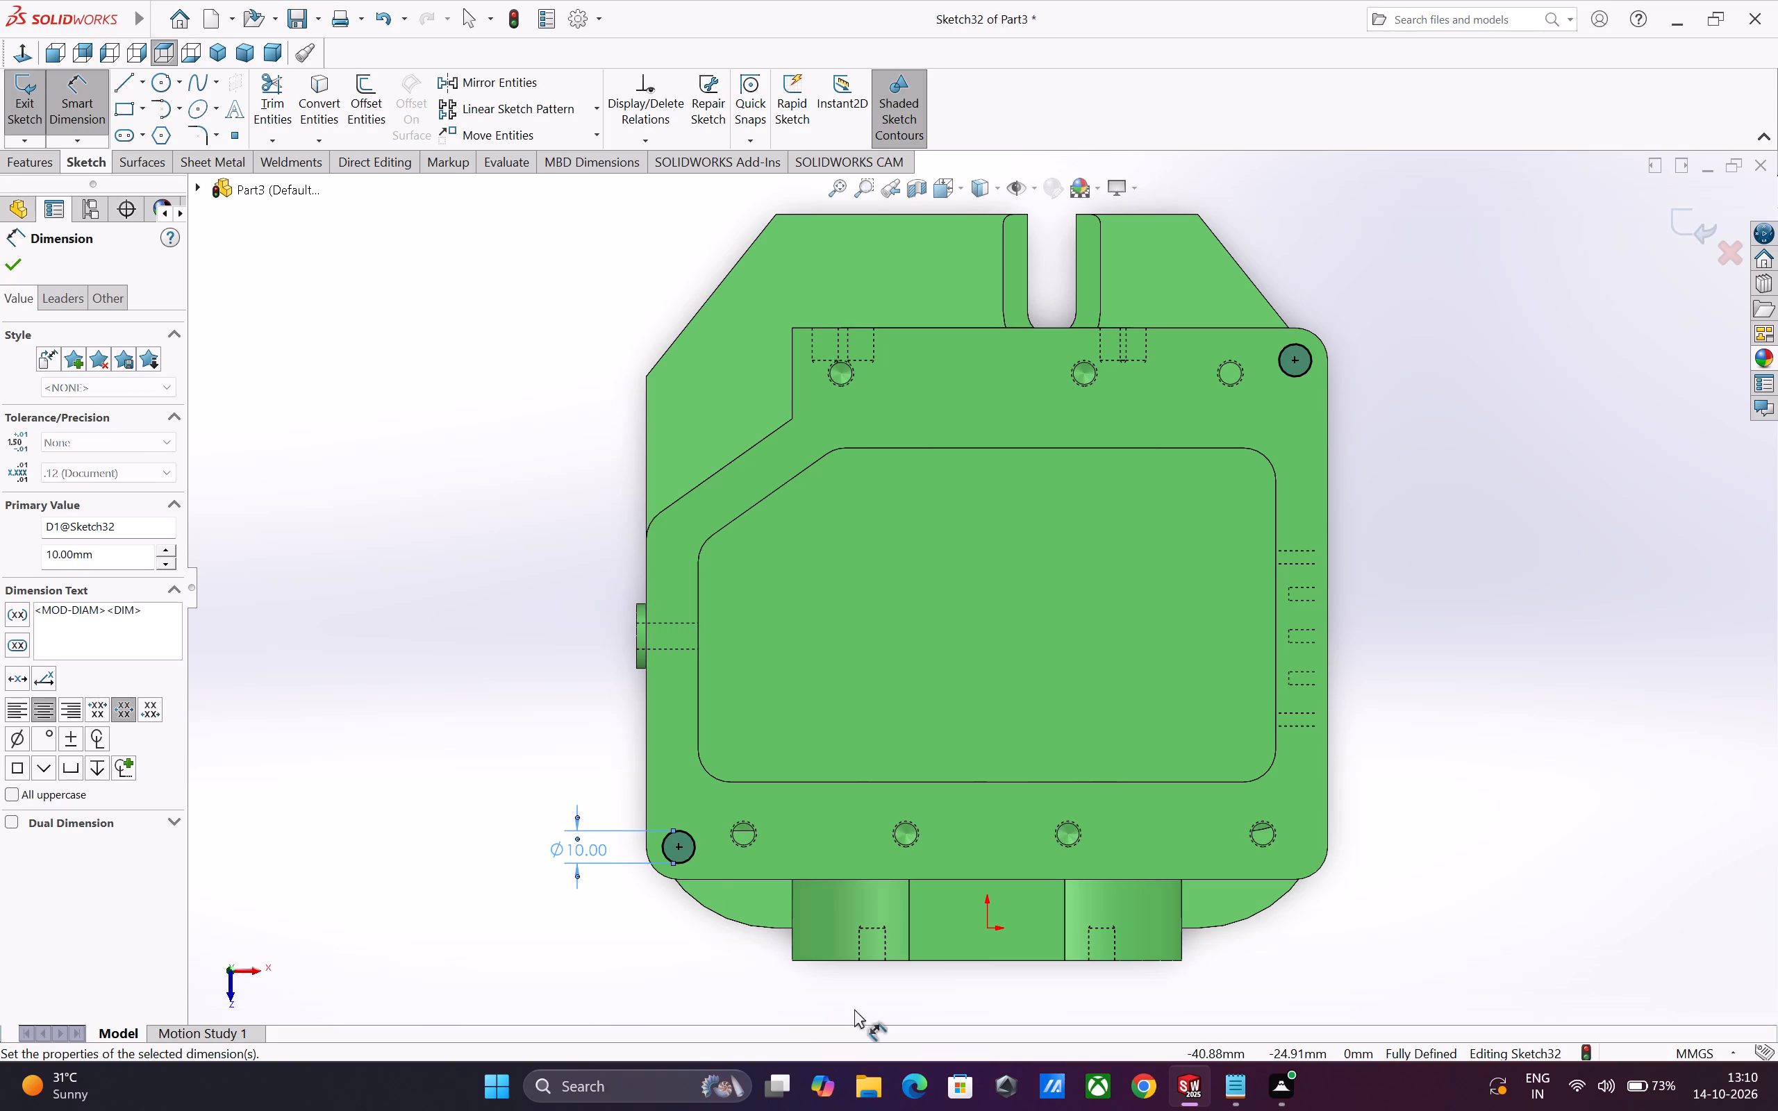
left_click(1421, 845)
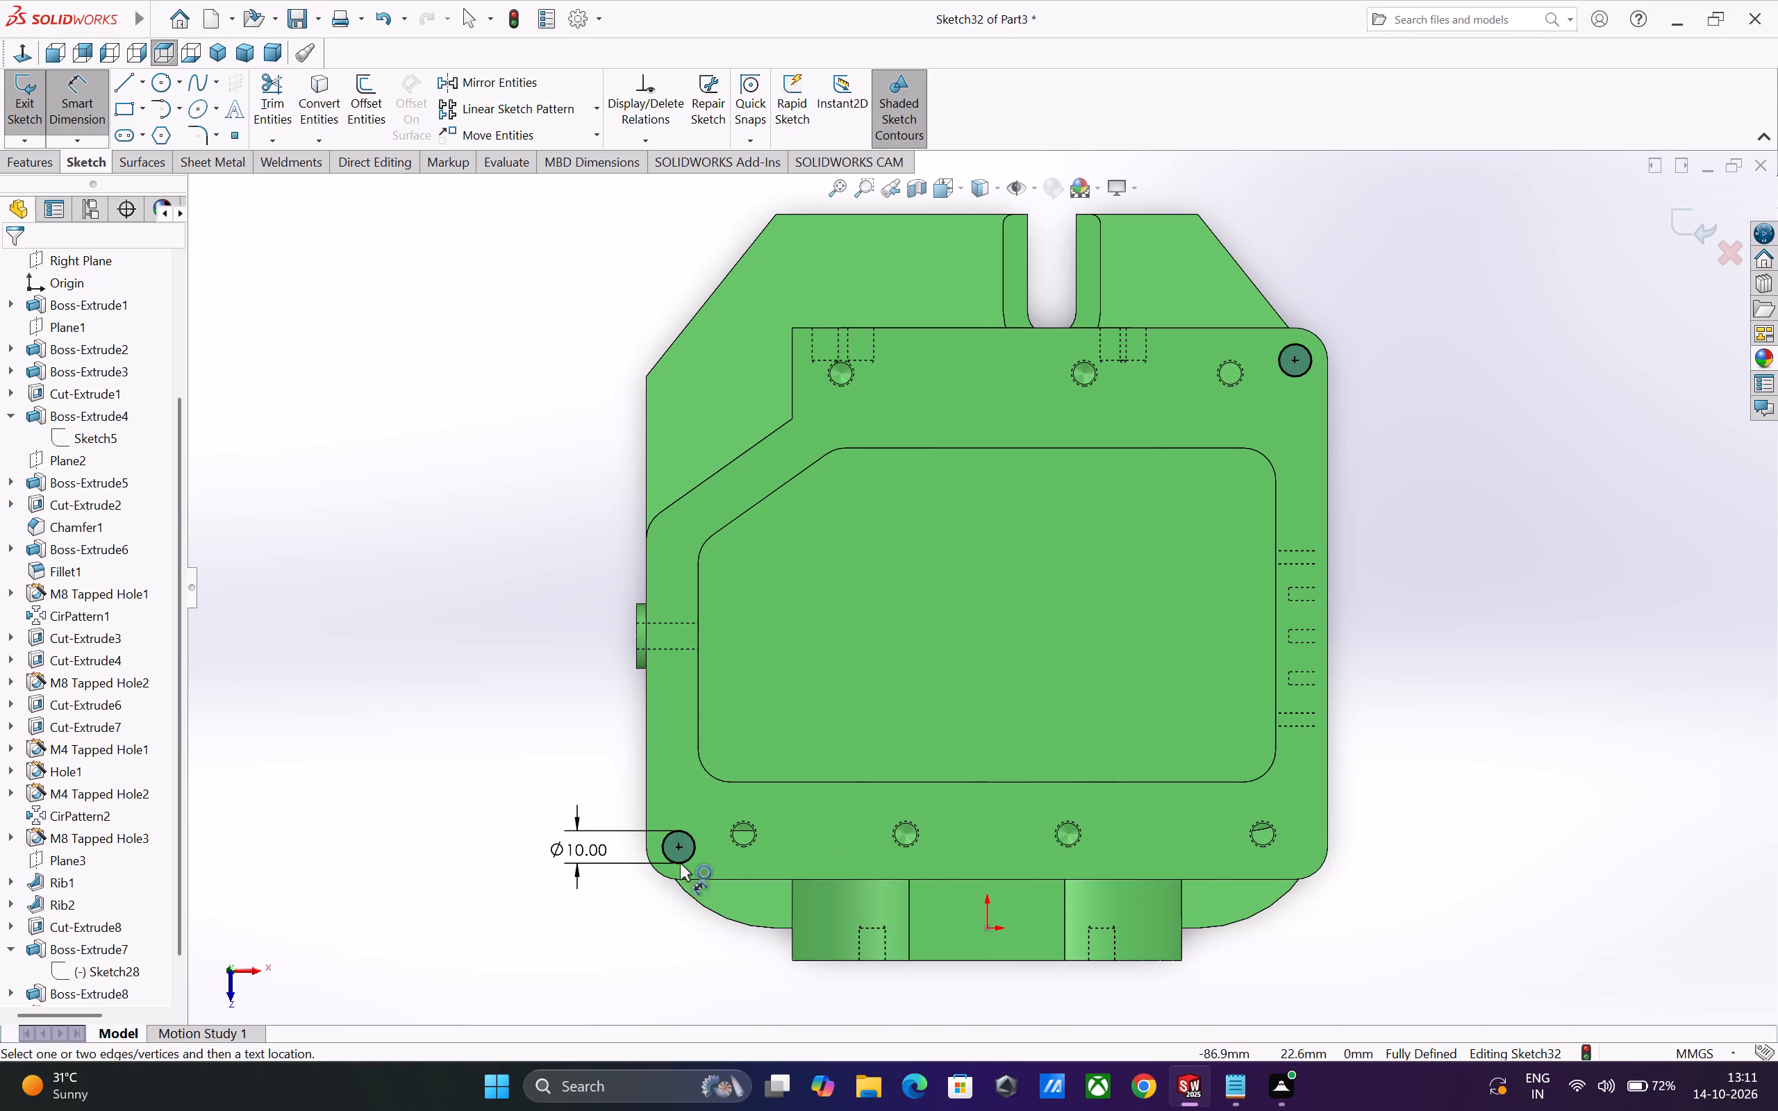
Change the corner circle's diameter dimension to 8 mm.
double_click(578, 851)
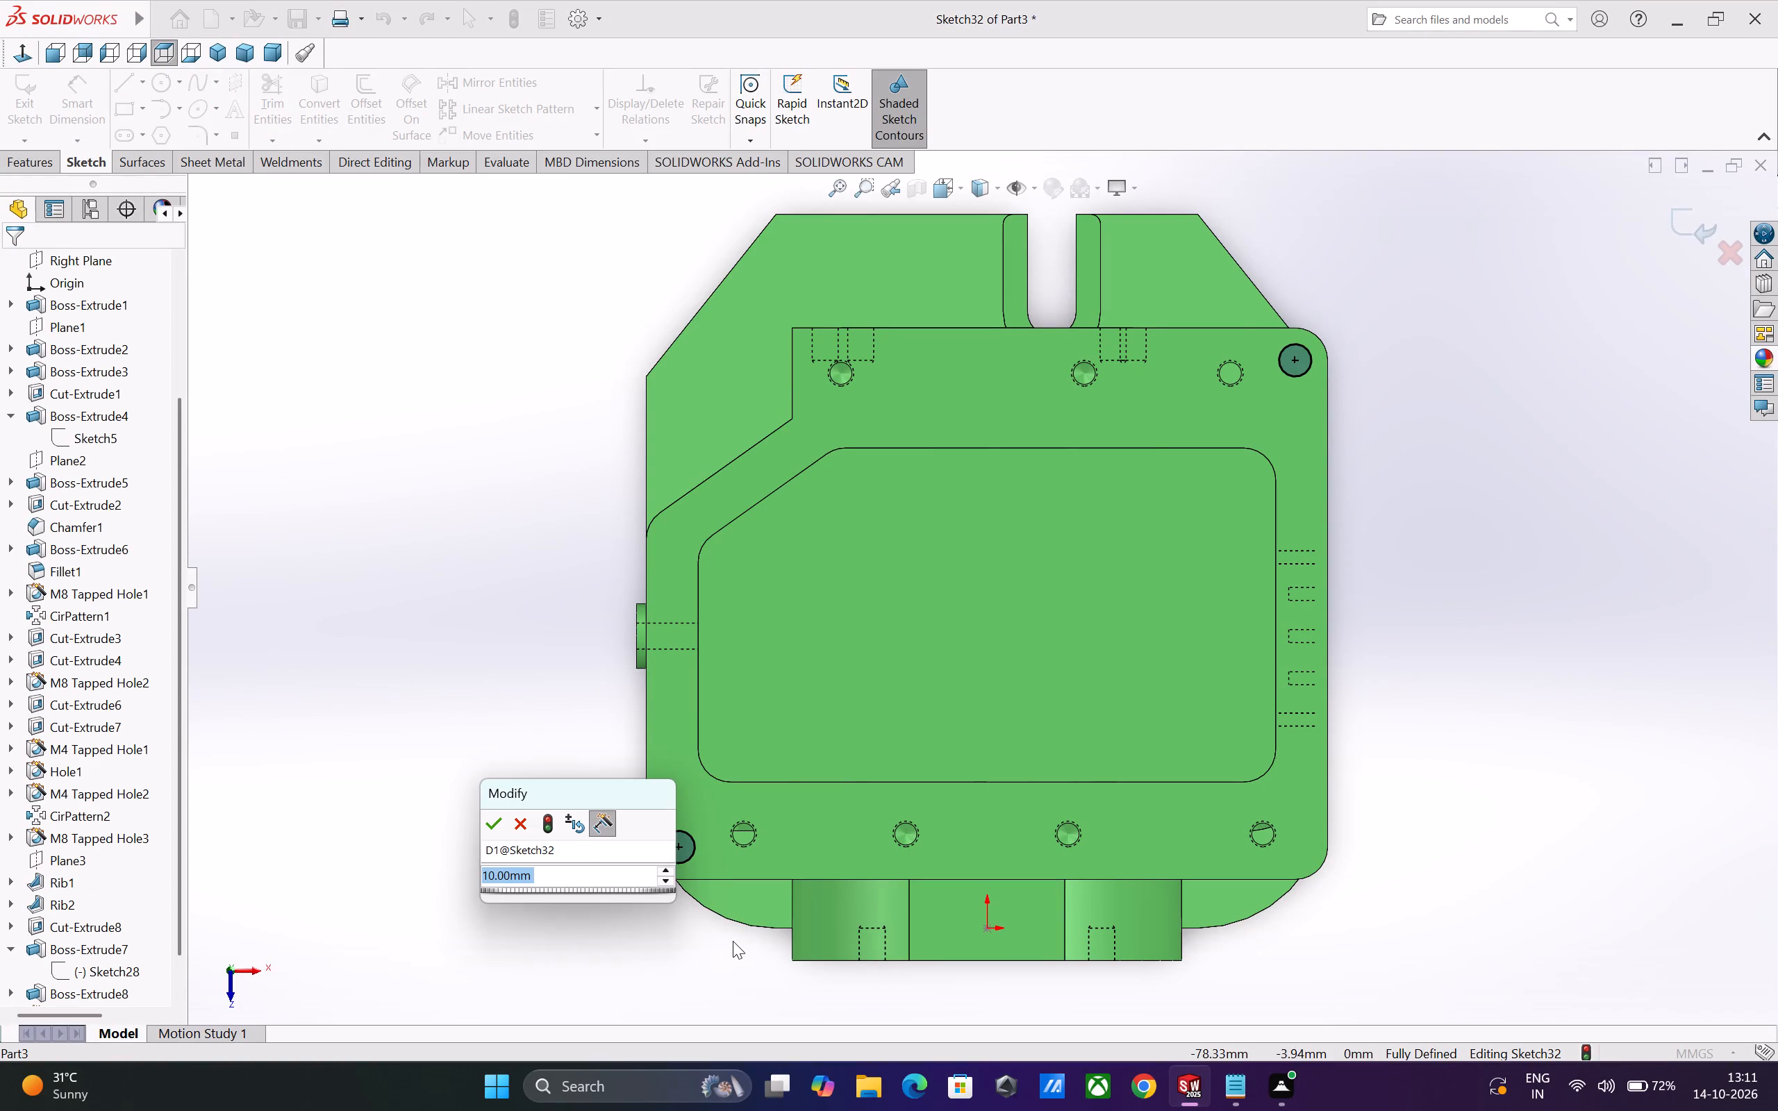
key("8")
key("Return")
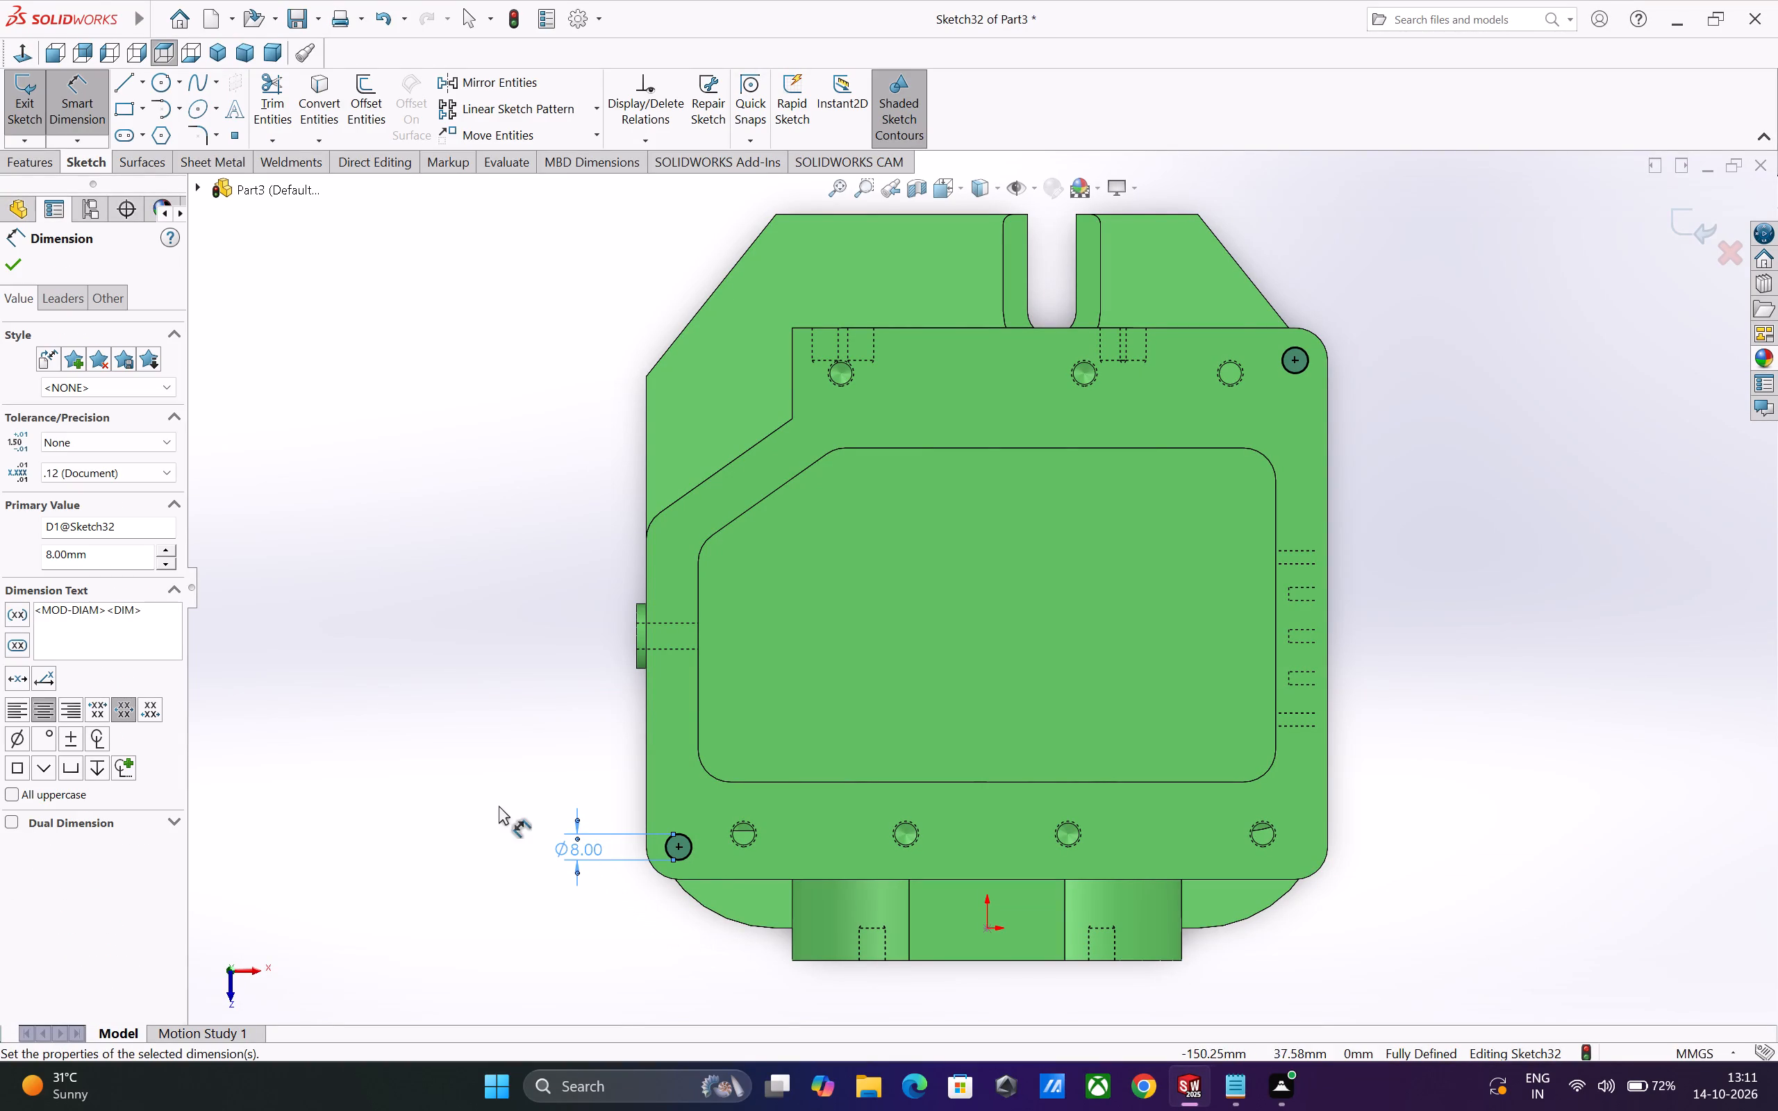
left_click(14, 265)
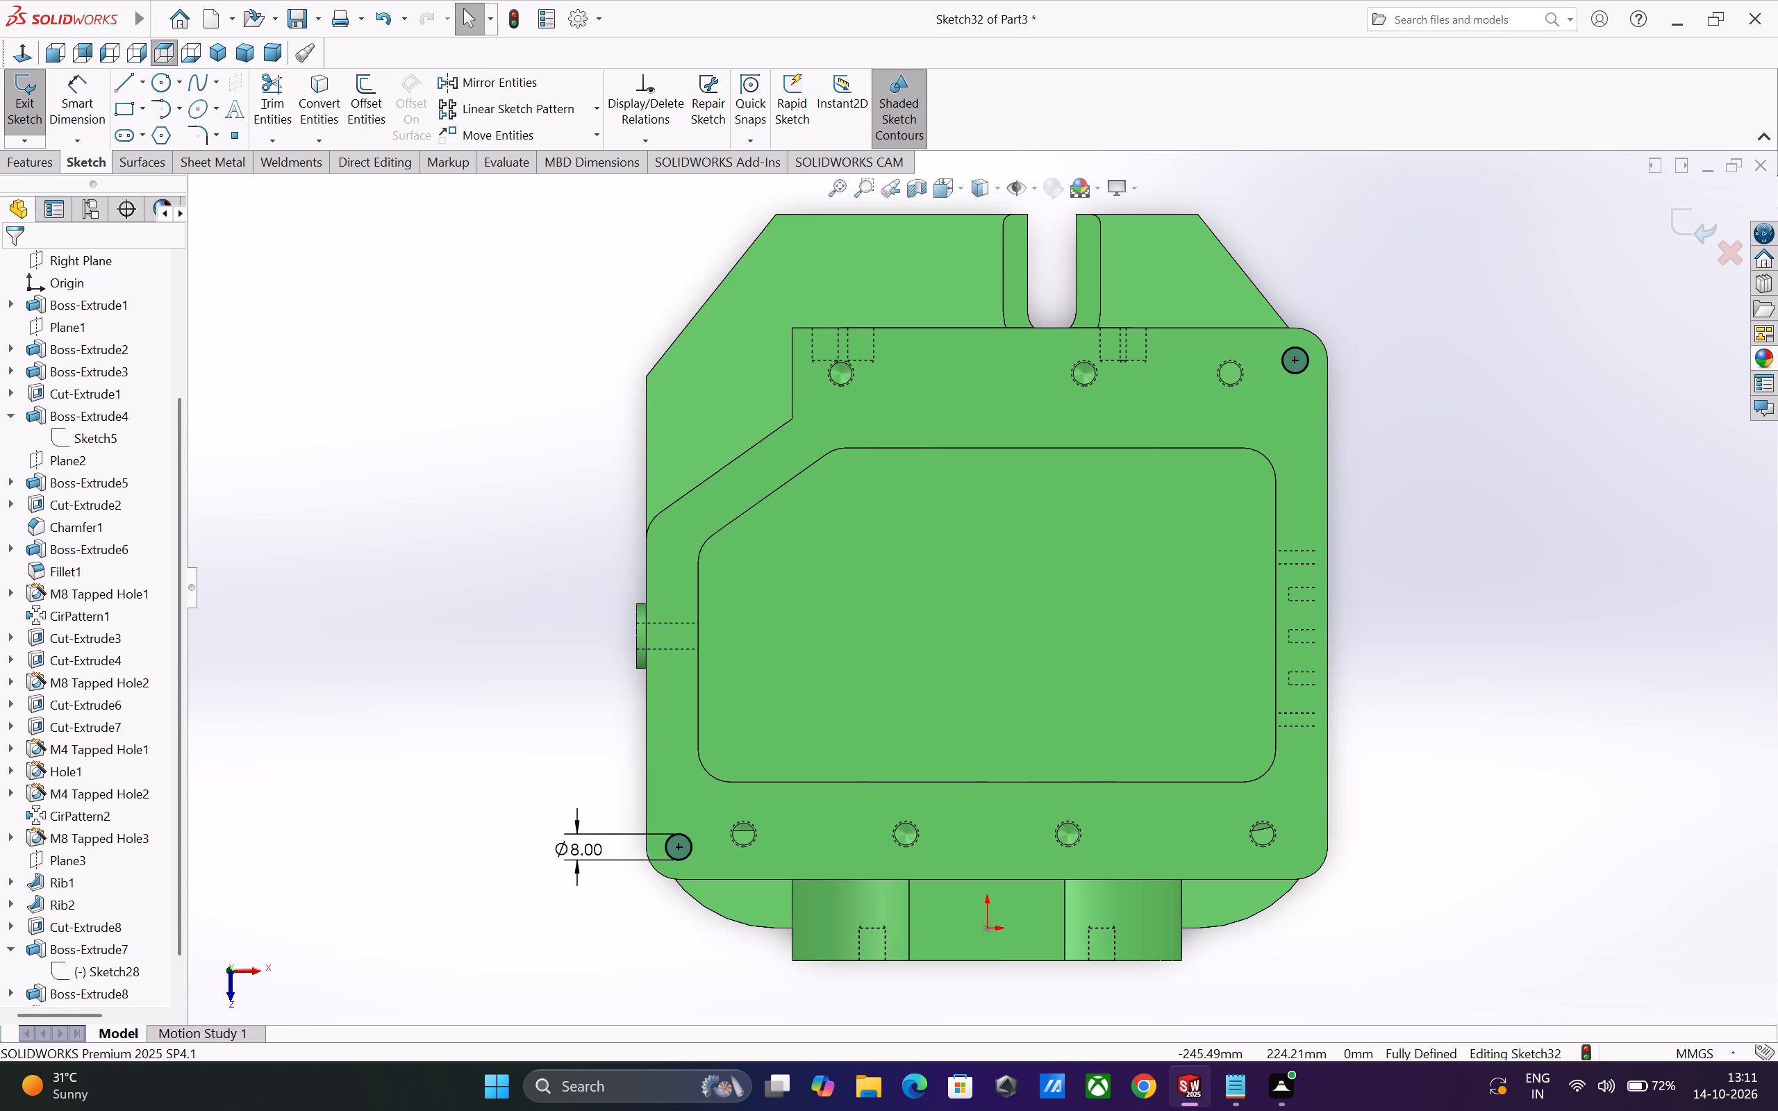
Cut the two 8 mm corner circles through the top flange with an Extruded Cut set to Up To Next.
left_click(29, 167)
left_click(297, 104)
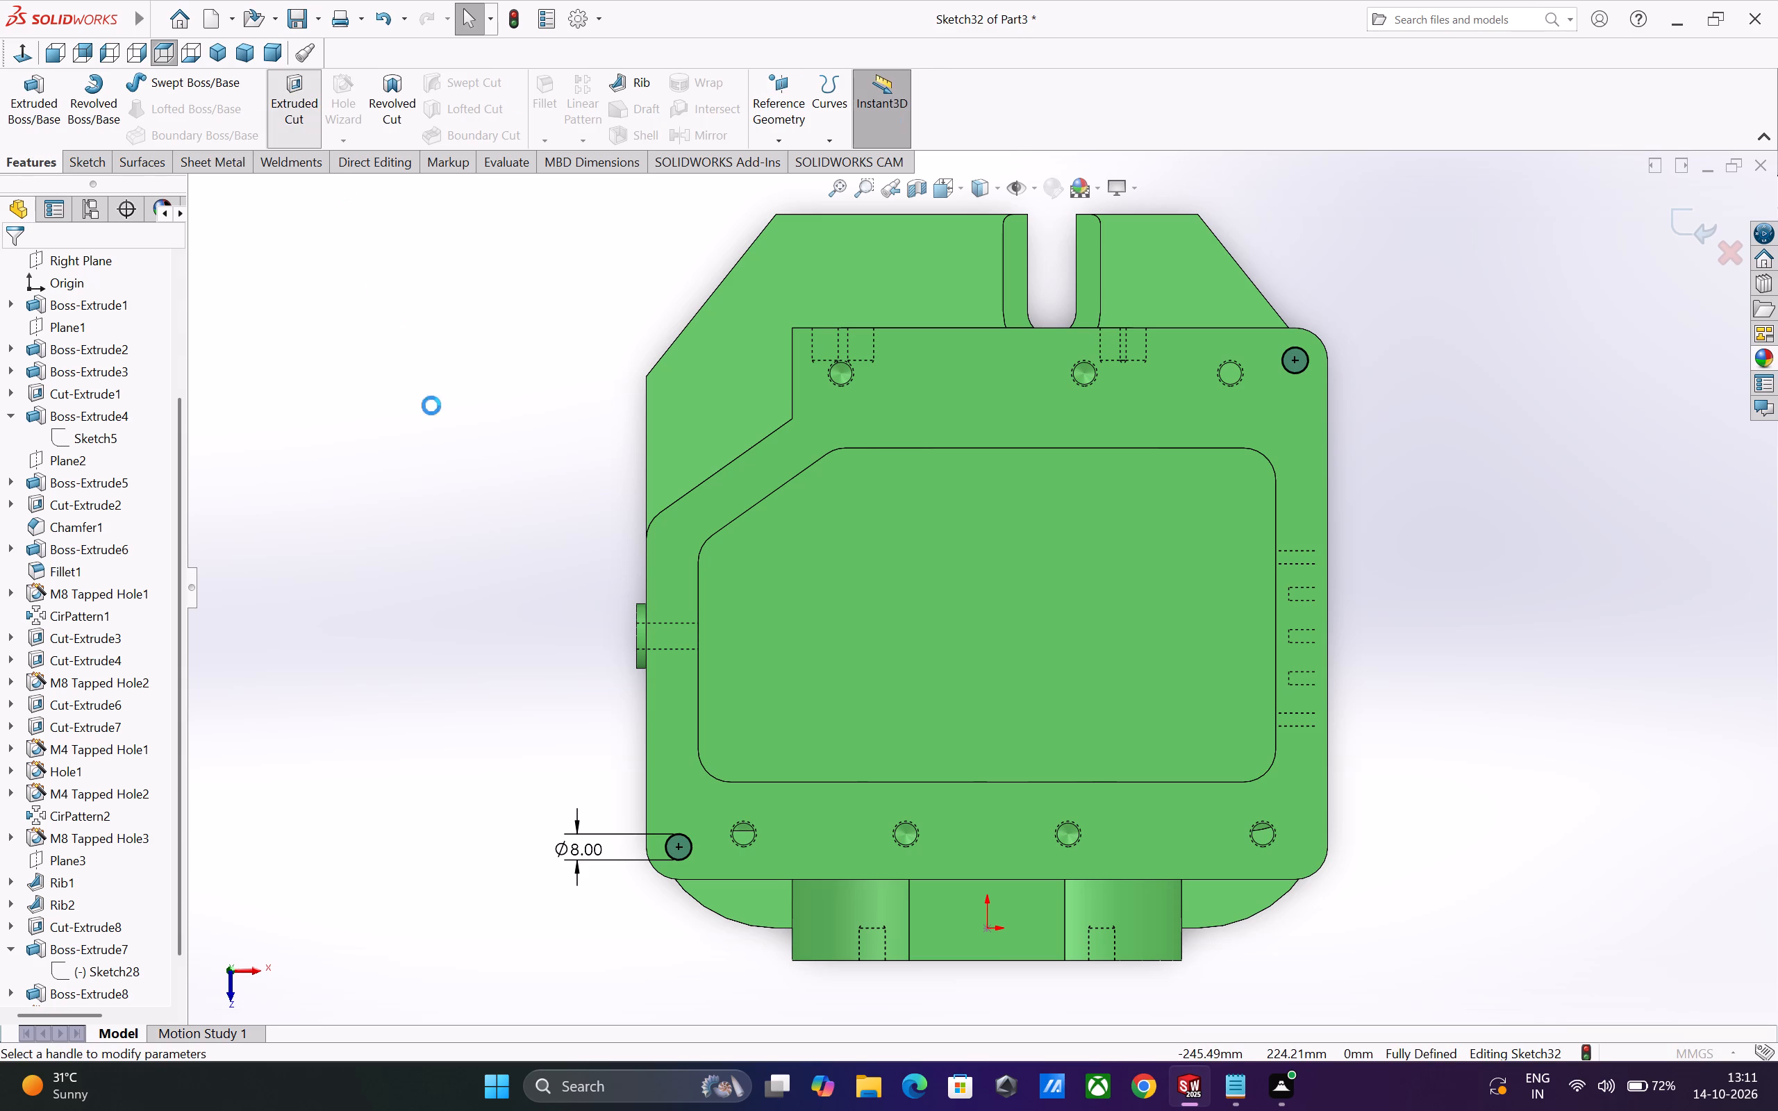
left_click(133, 365)
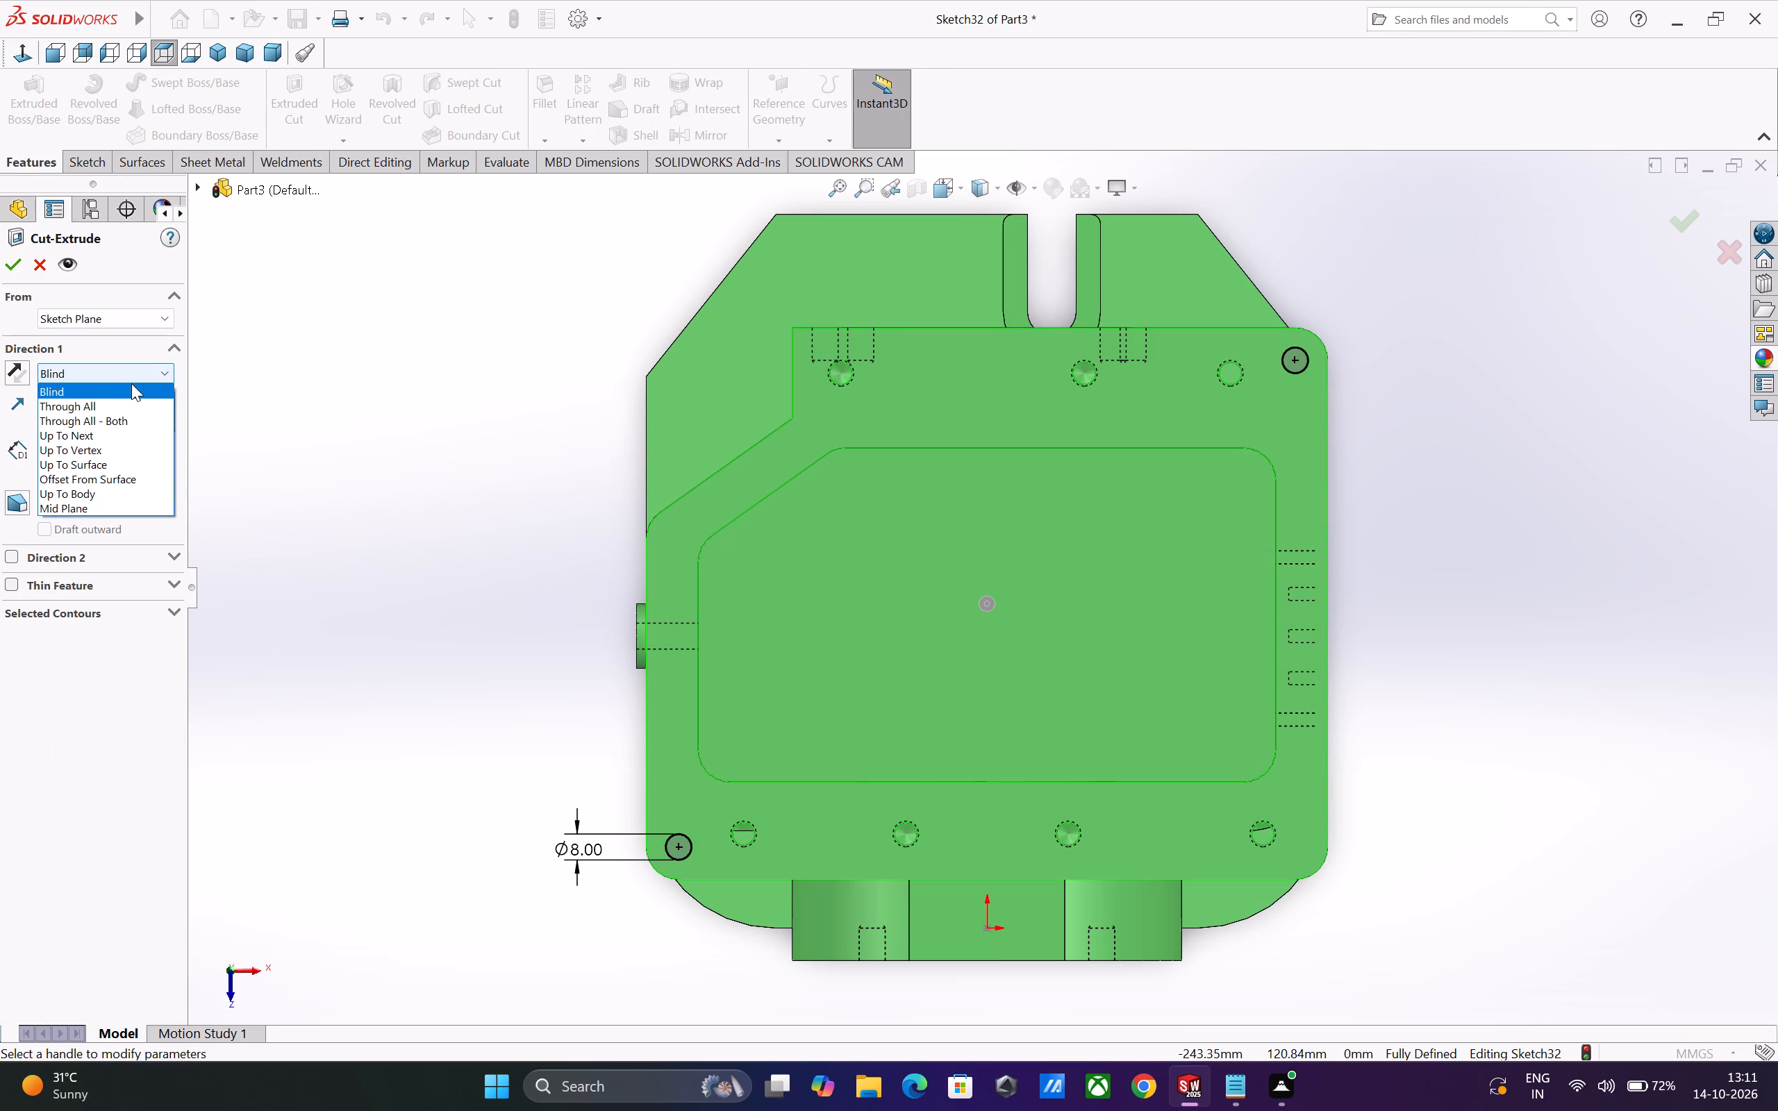
left_click(115, 434)
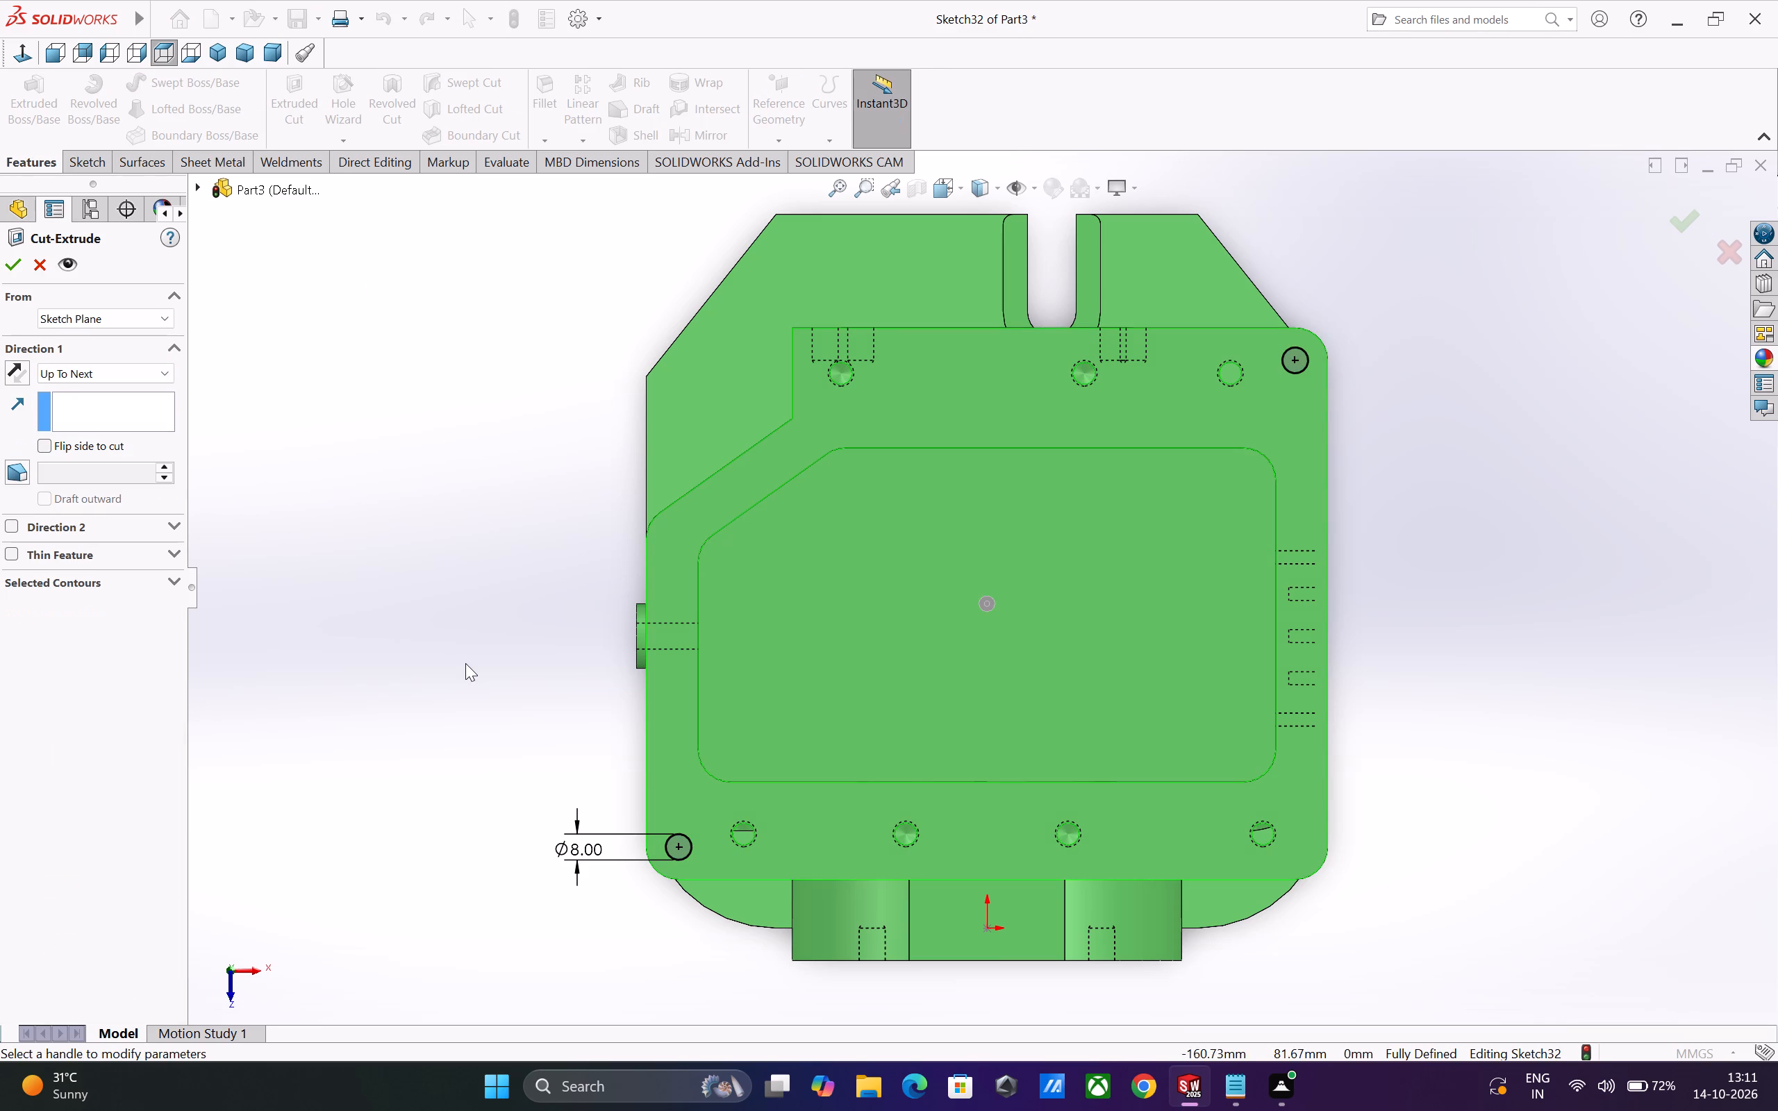
middle_click_drag(465, 663, 608, 451)
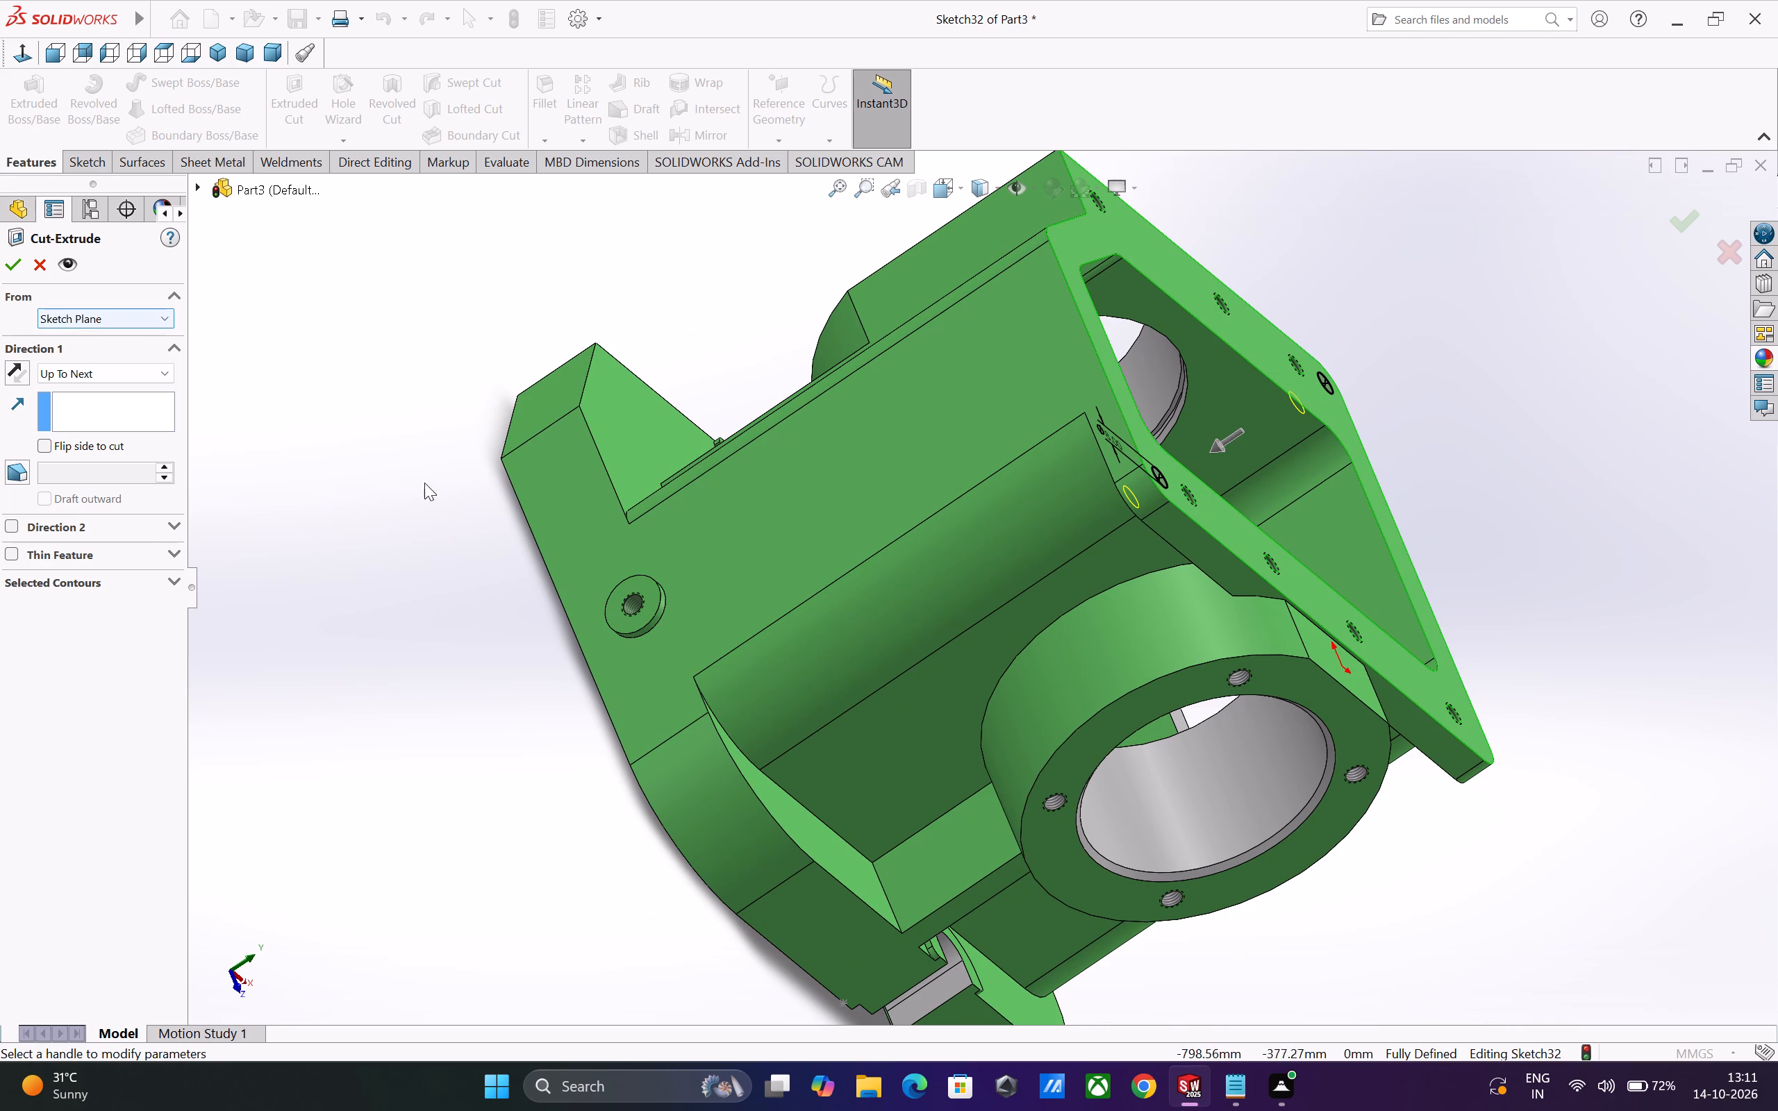
left_click_drag(17, 267, 24, 271)
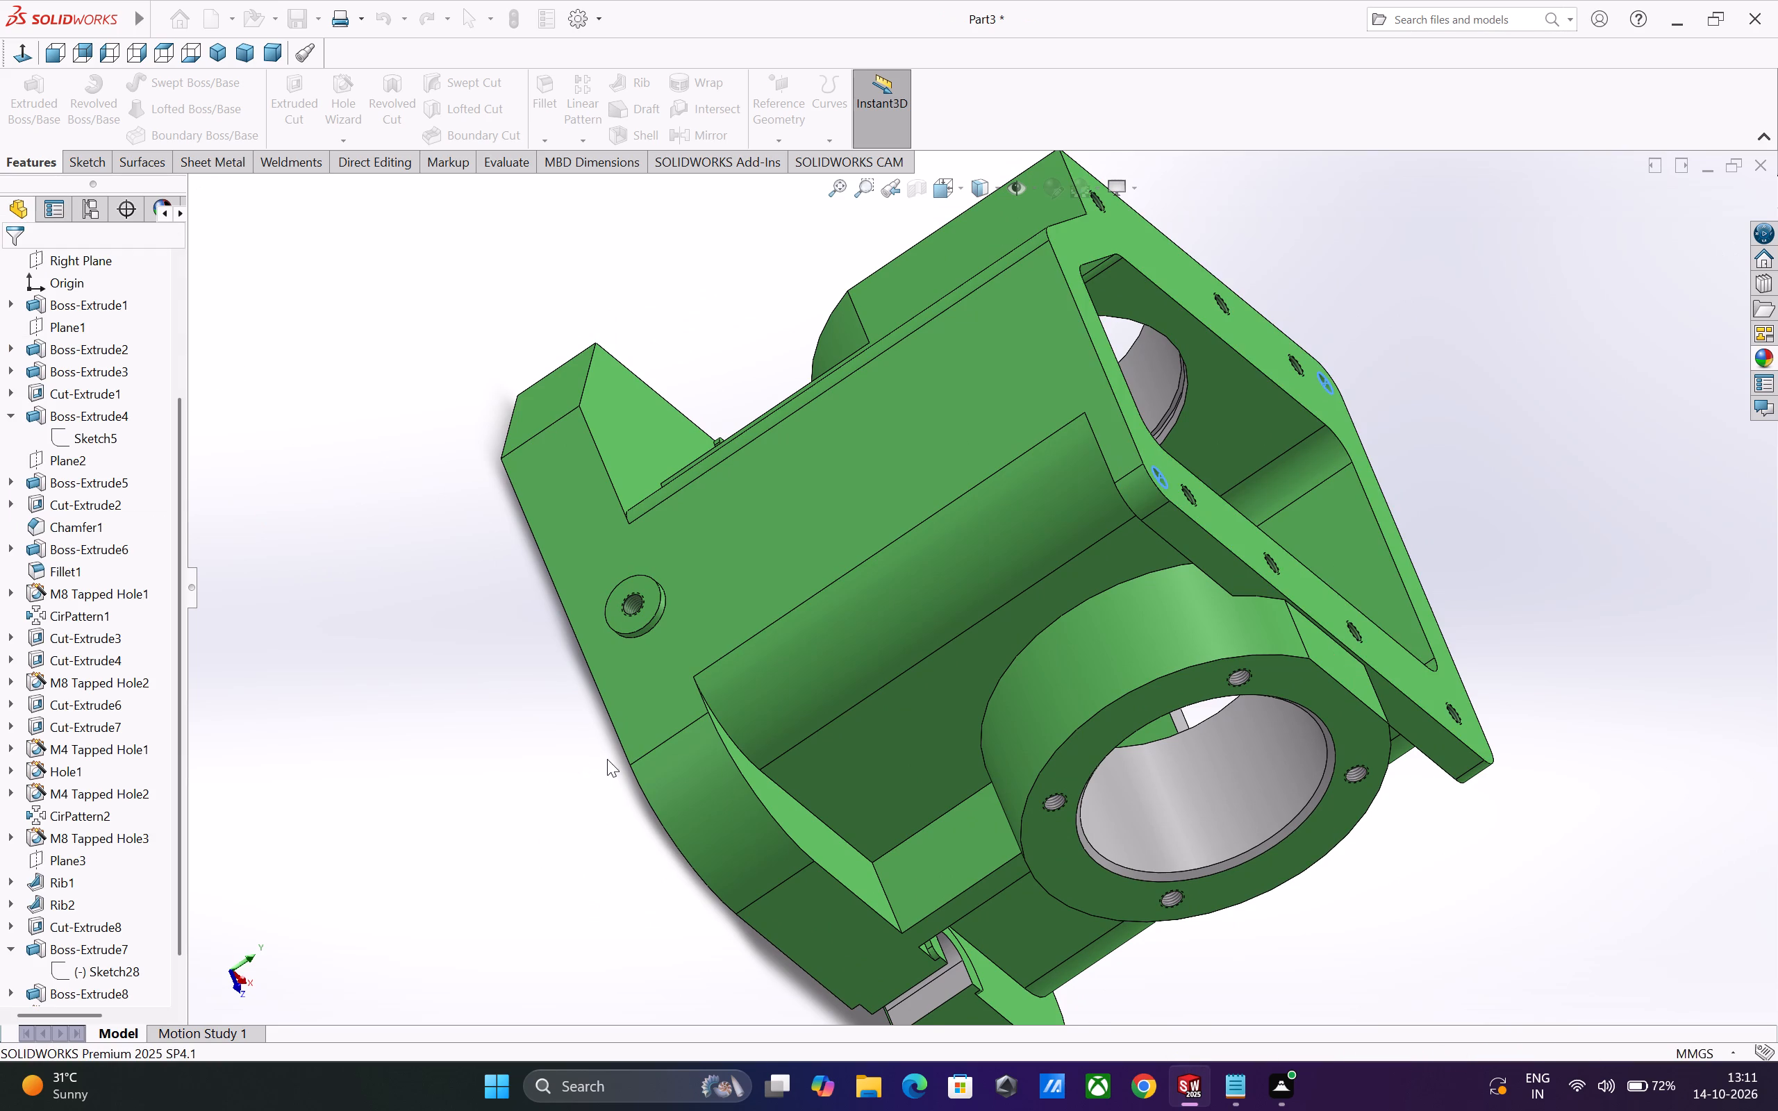
left_click(500, 858)
Sketch a corner rectangle about 33.6 by 15.6 mm on the top flange face, against the cavity edge on the front bearing side.
middle_click_drag(629, 860, 468, 932)
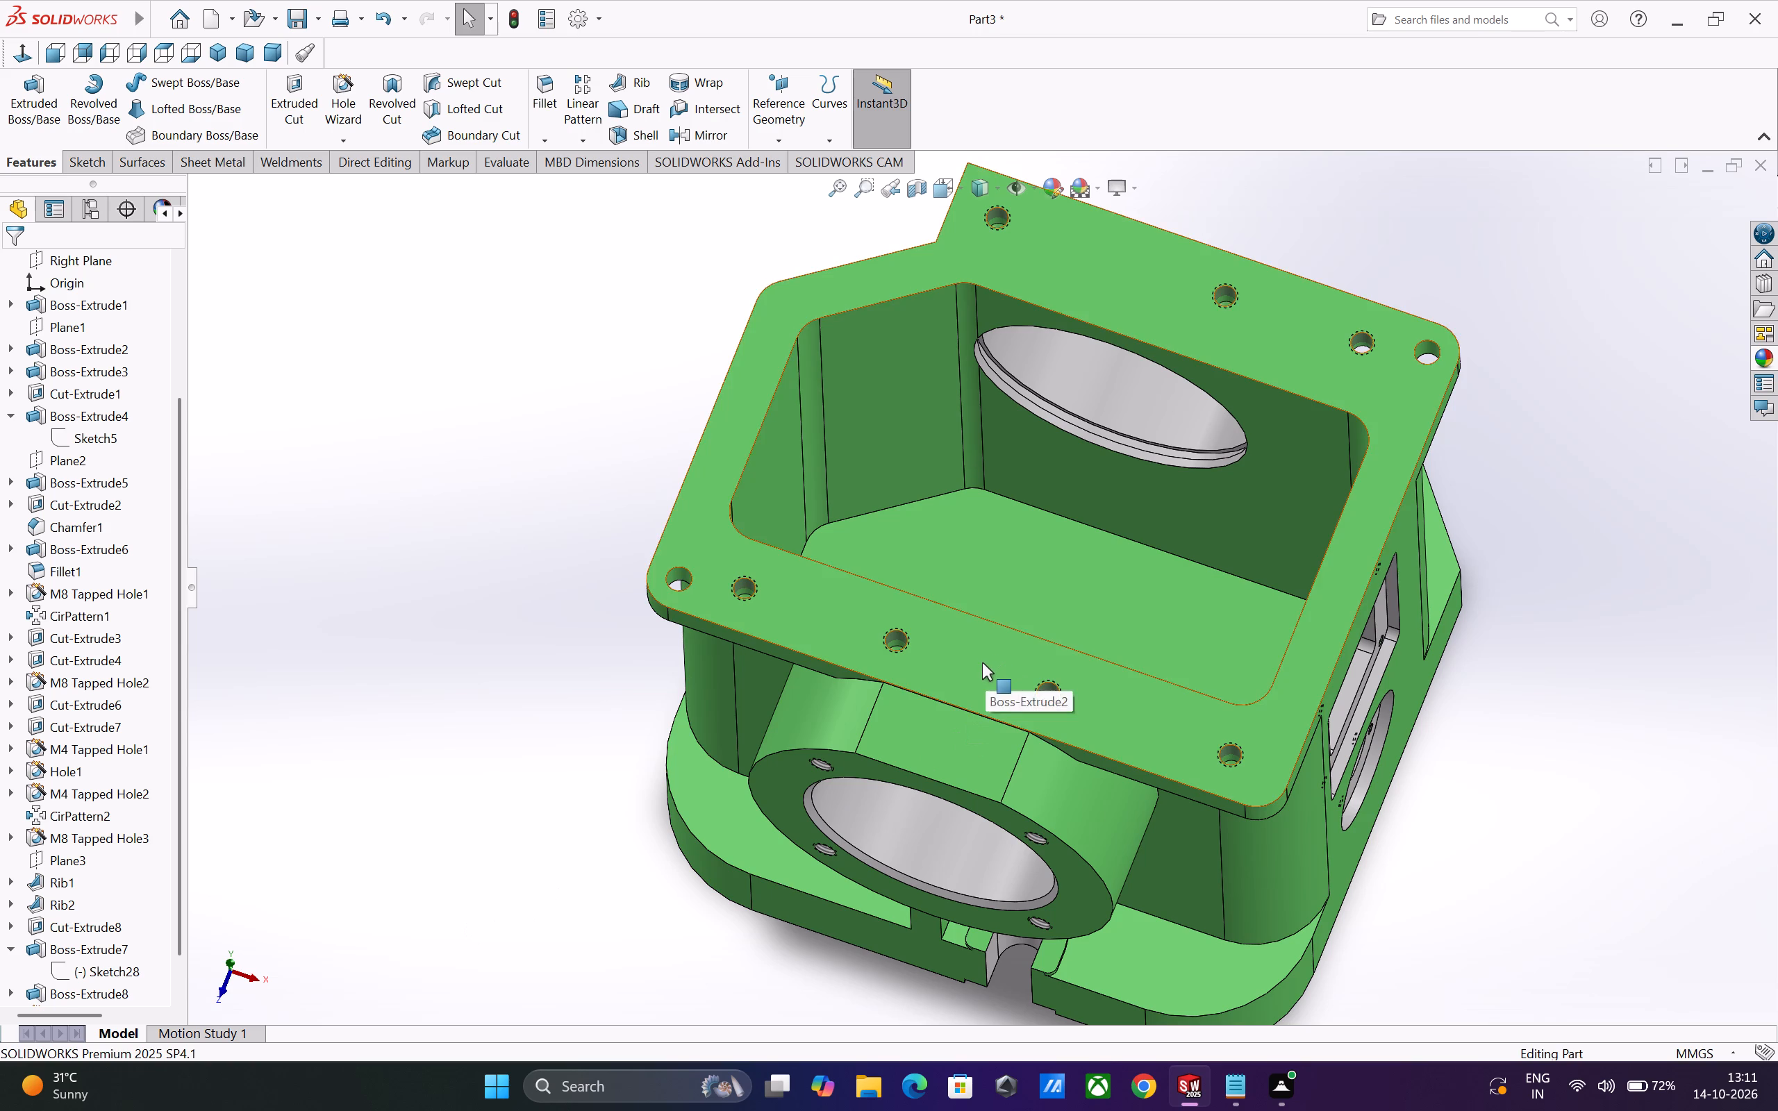
left_click(982, 662)
left_click(1045, 620)
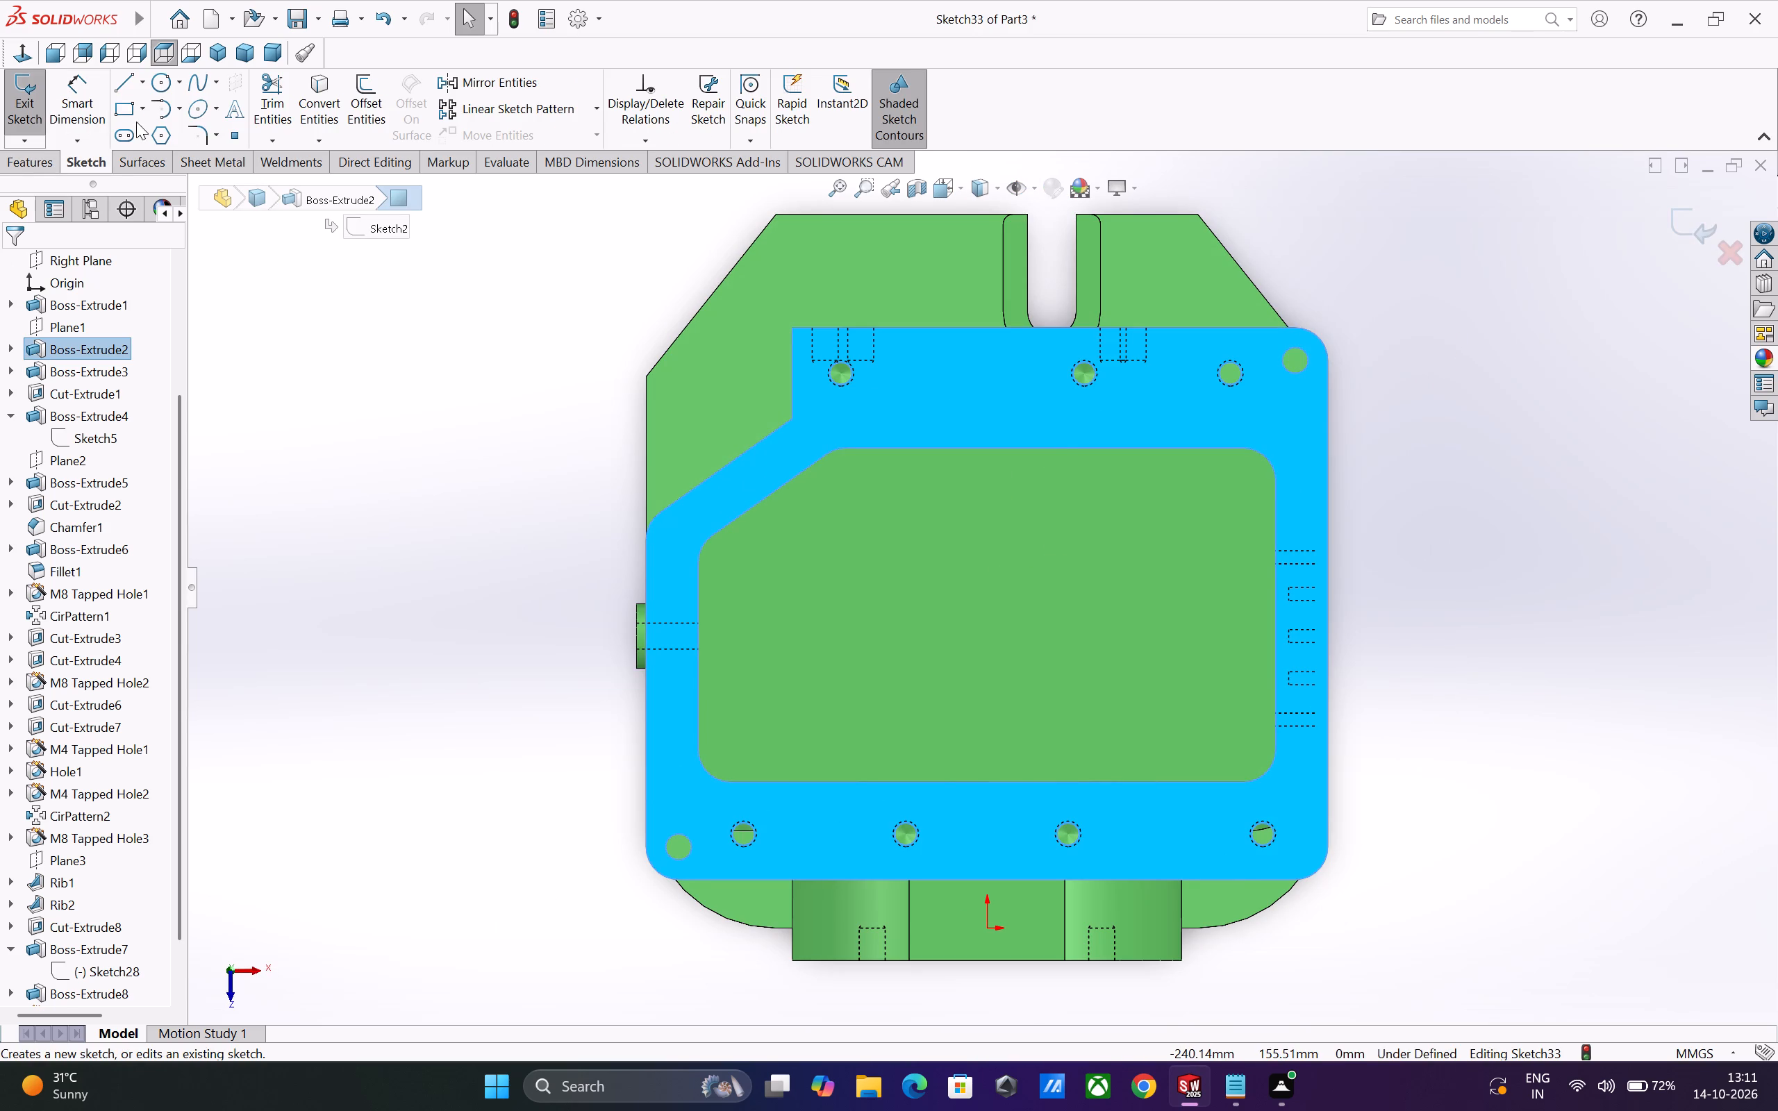
left_click(124, 110)
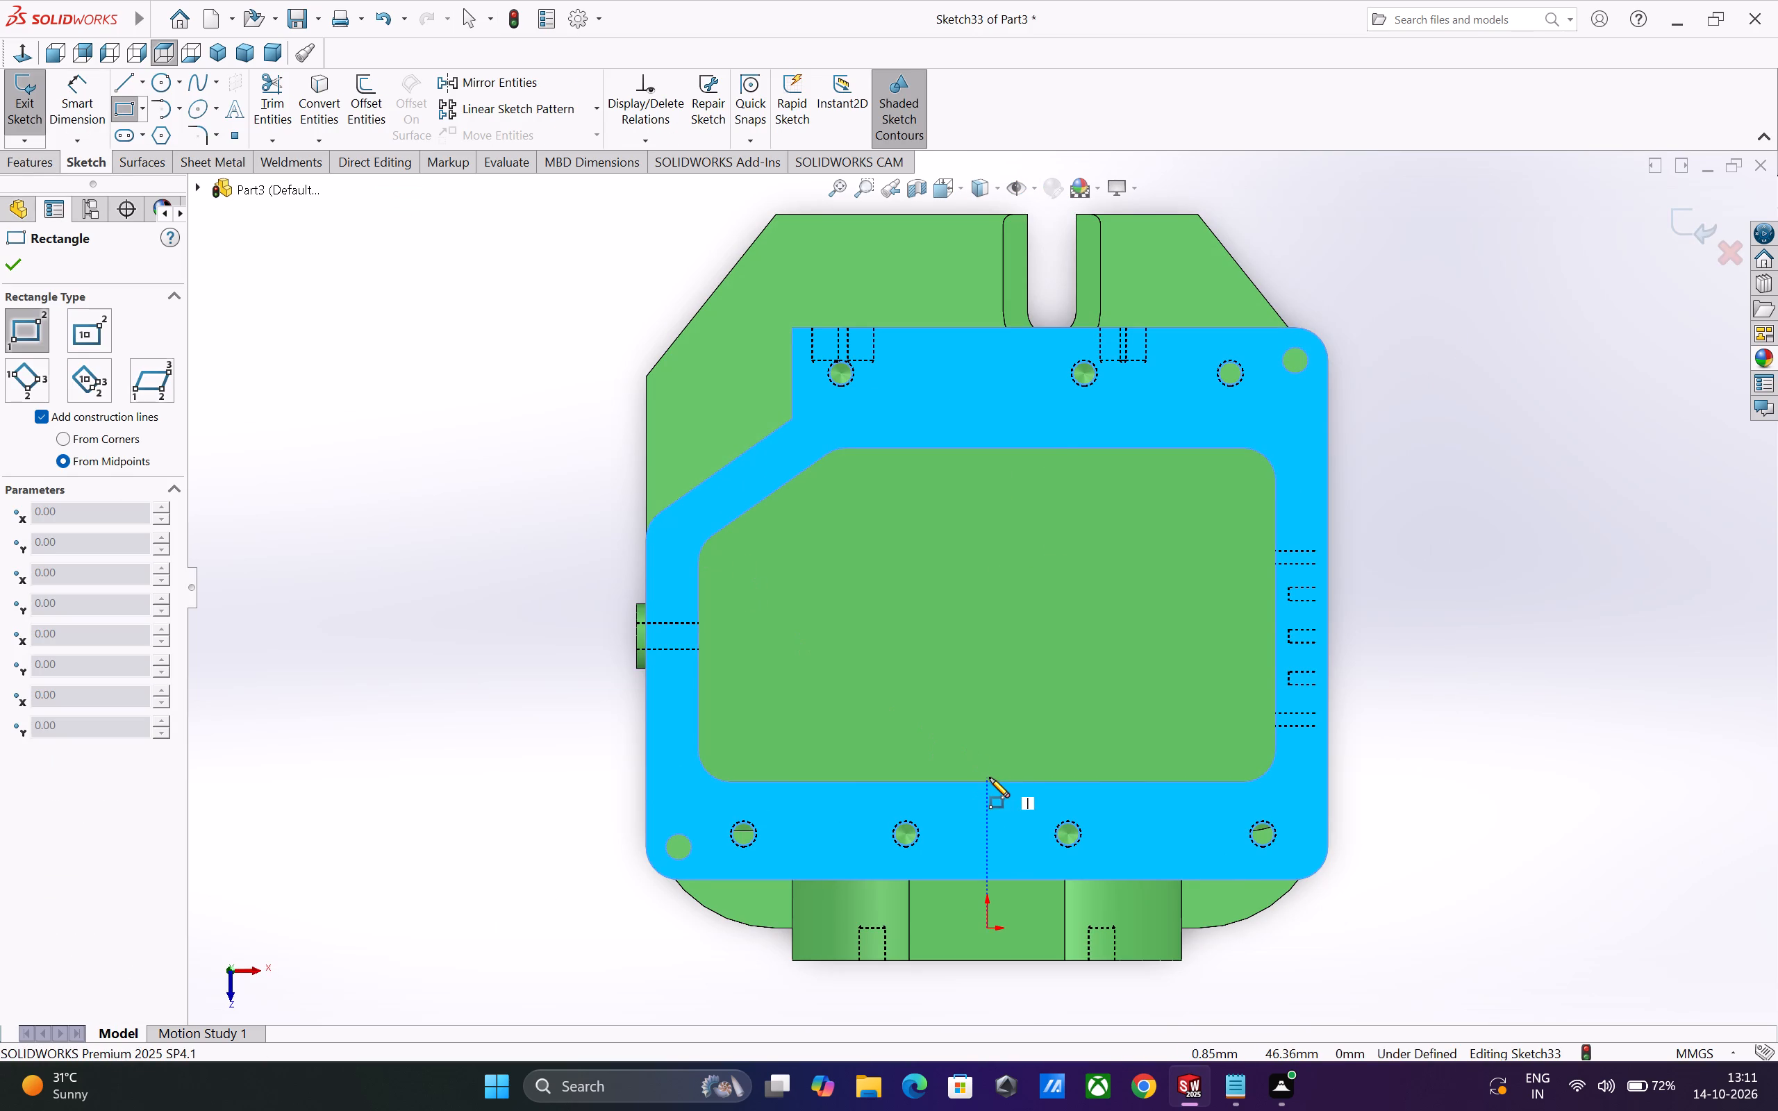
left_click(1043, 785)
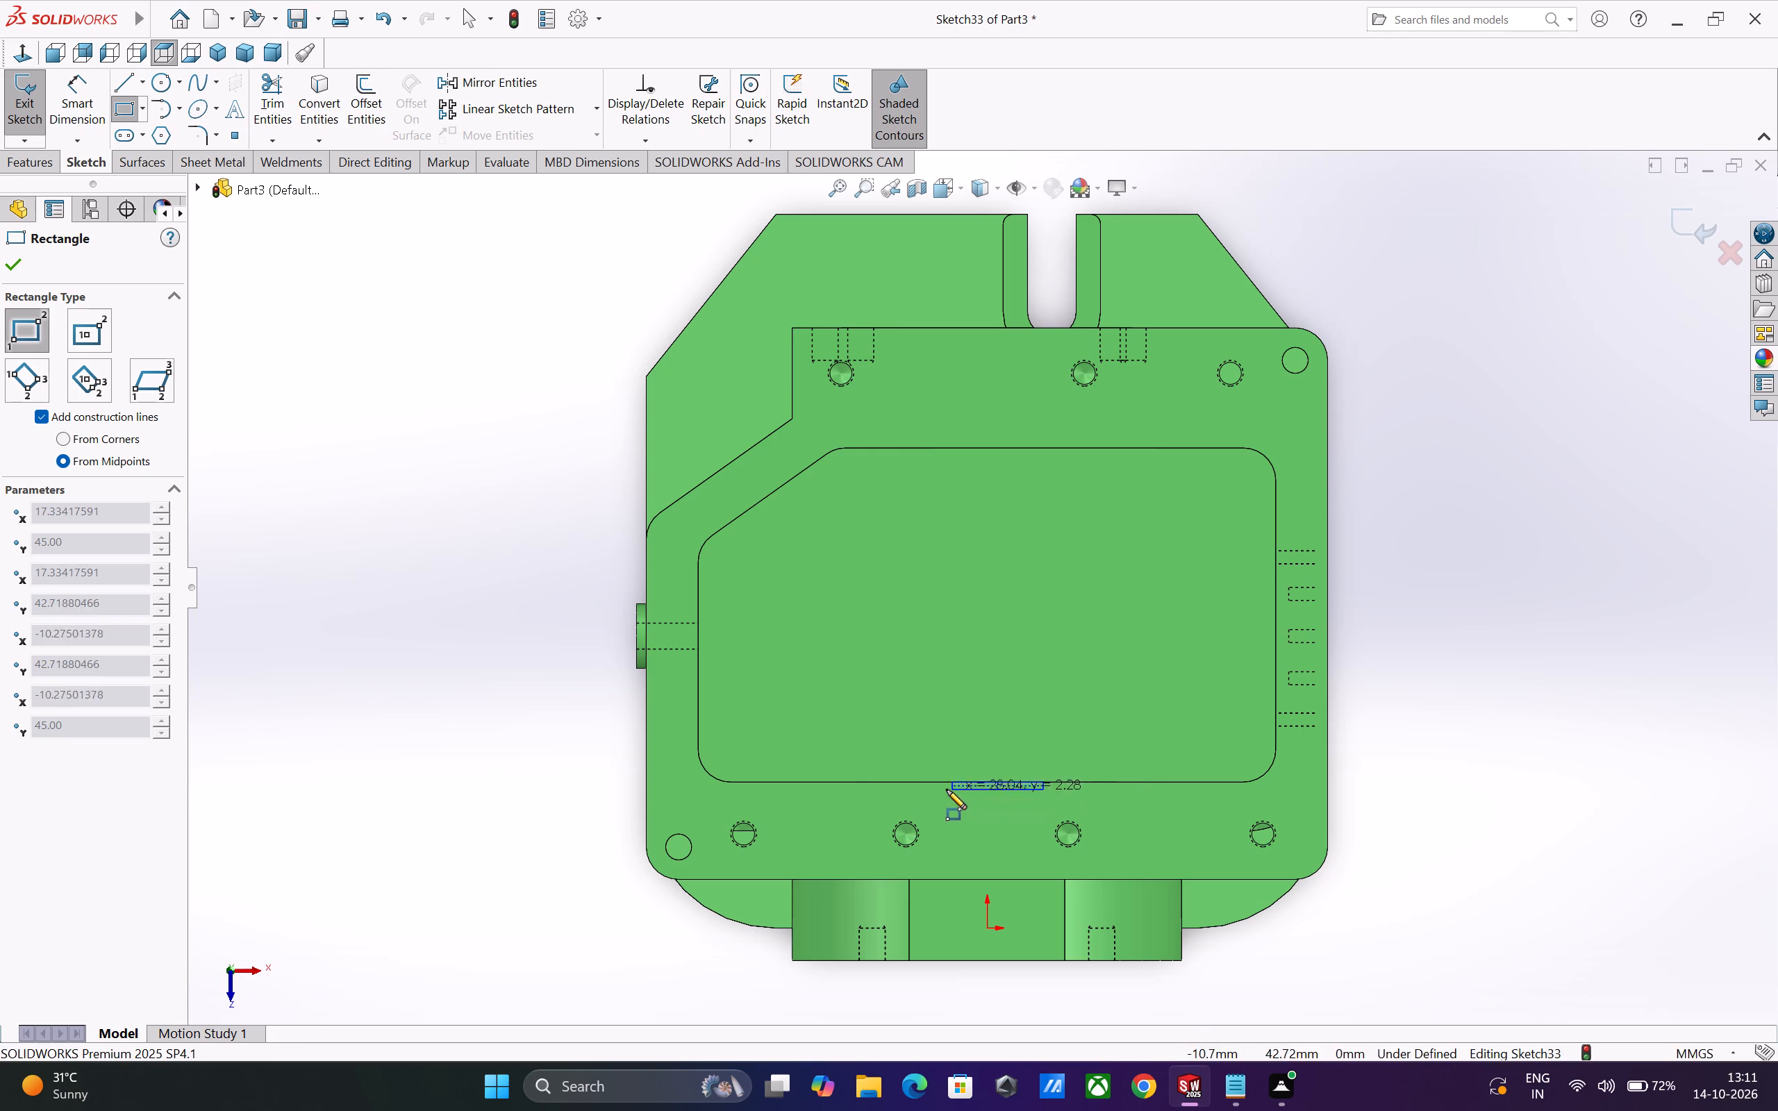
left_click(934, 833)
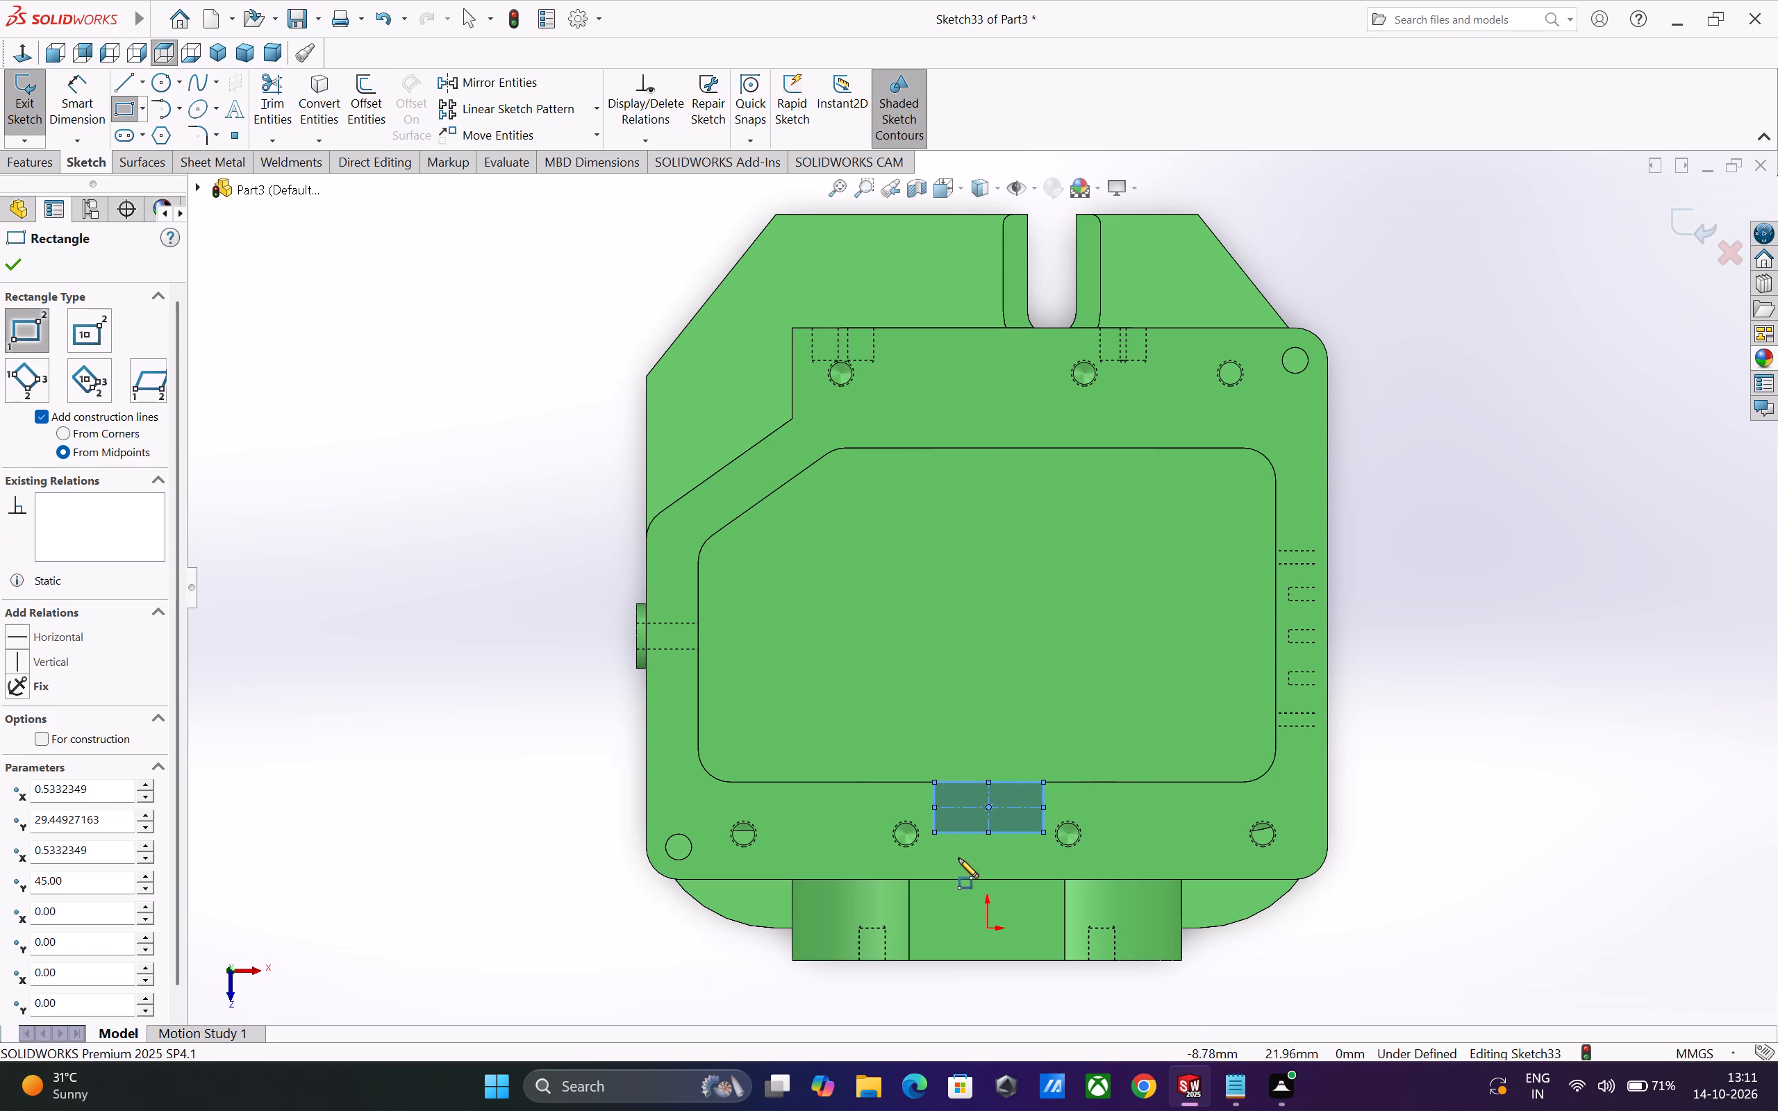
left_click(15, 256)
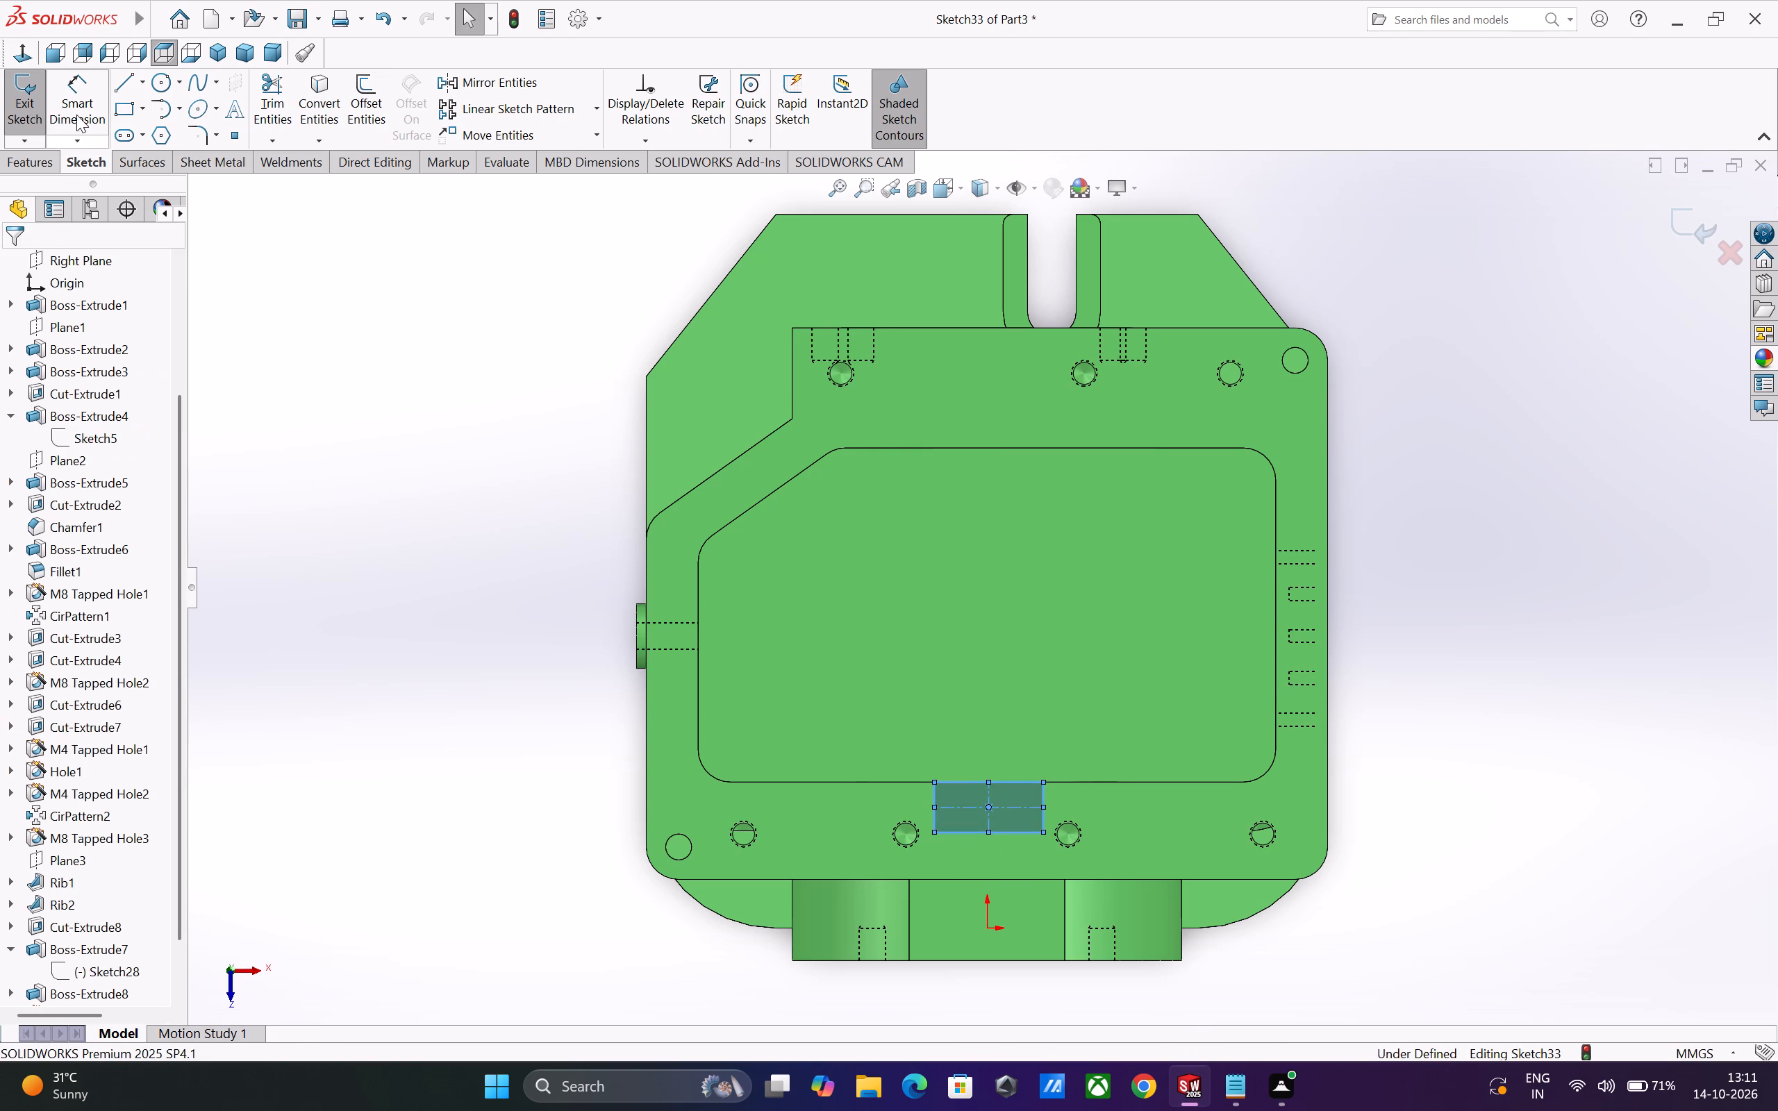
Dimension the flange rectangle to 30 mm along the cavity edge and 9 mm across the flange.
left_click(76, 115)
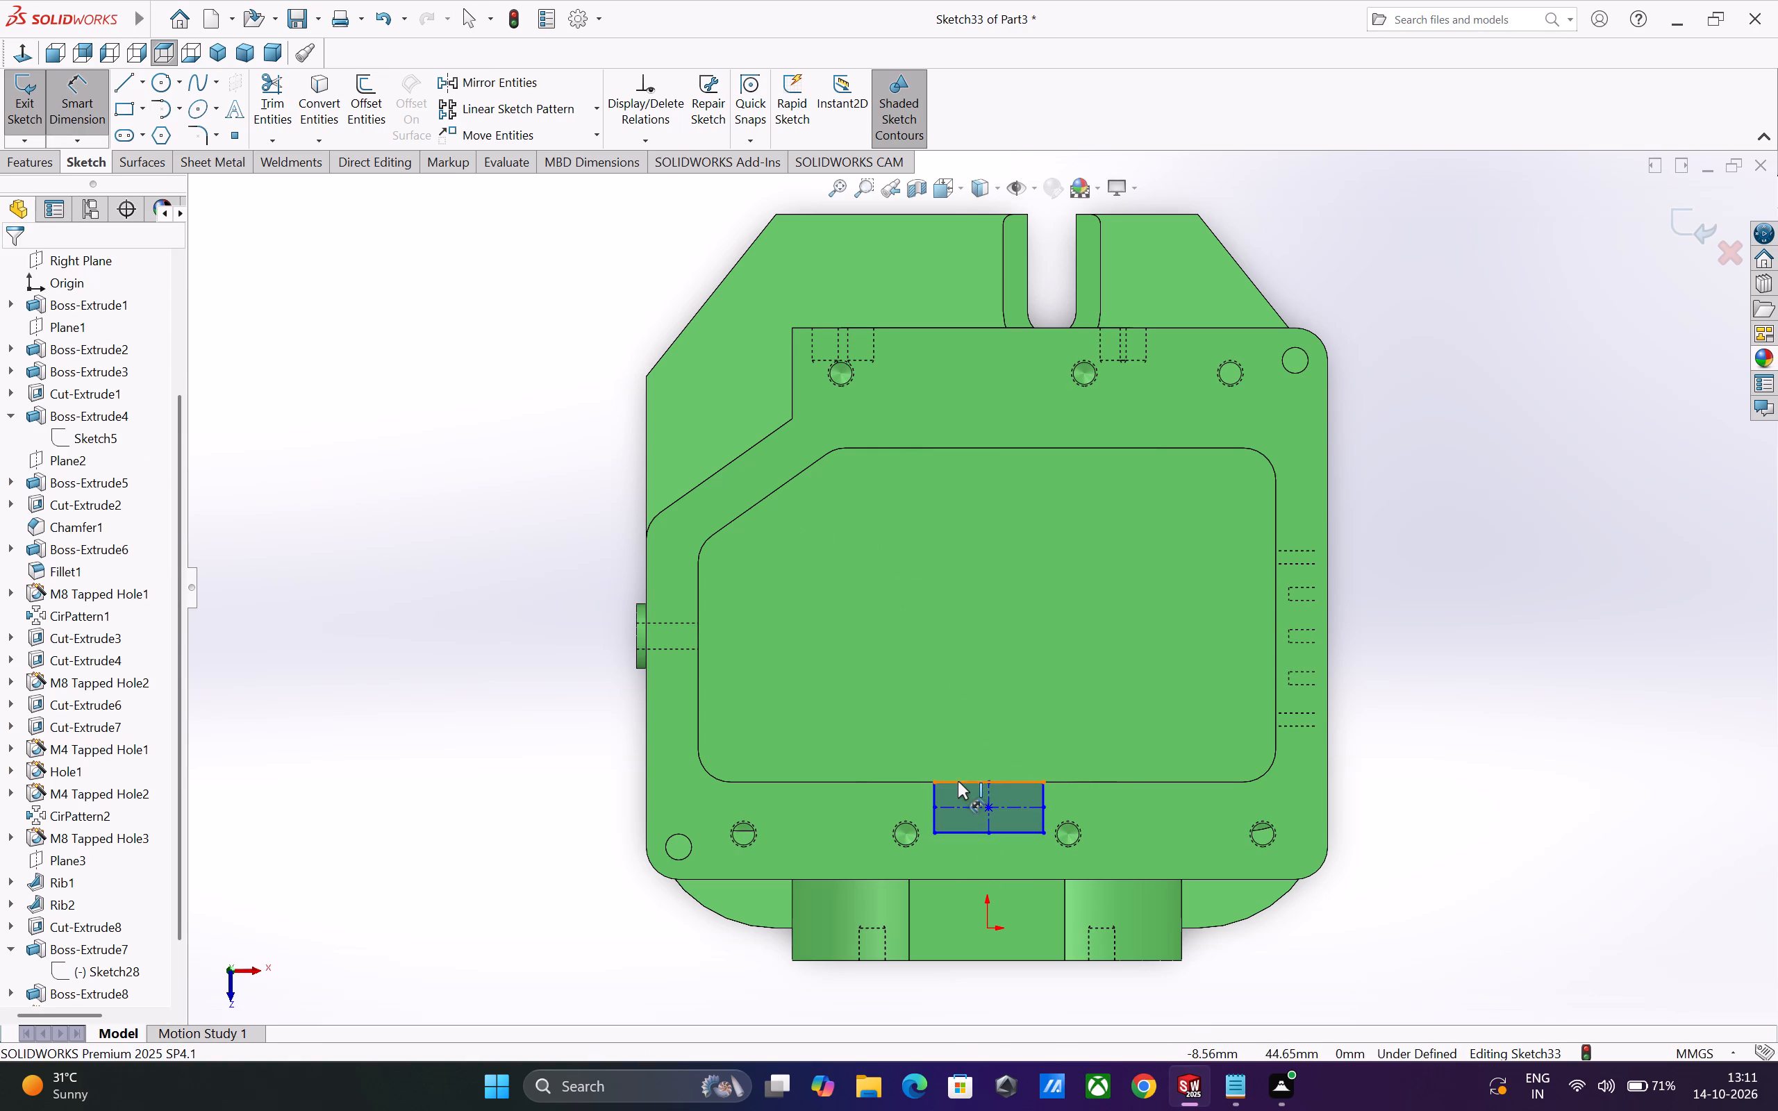
left_click(958, 780)
left_click(969, 745)
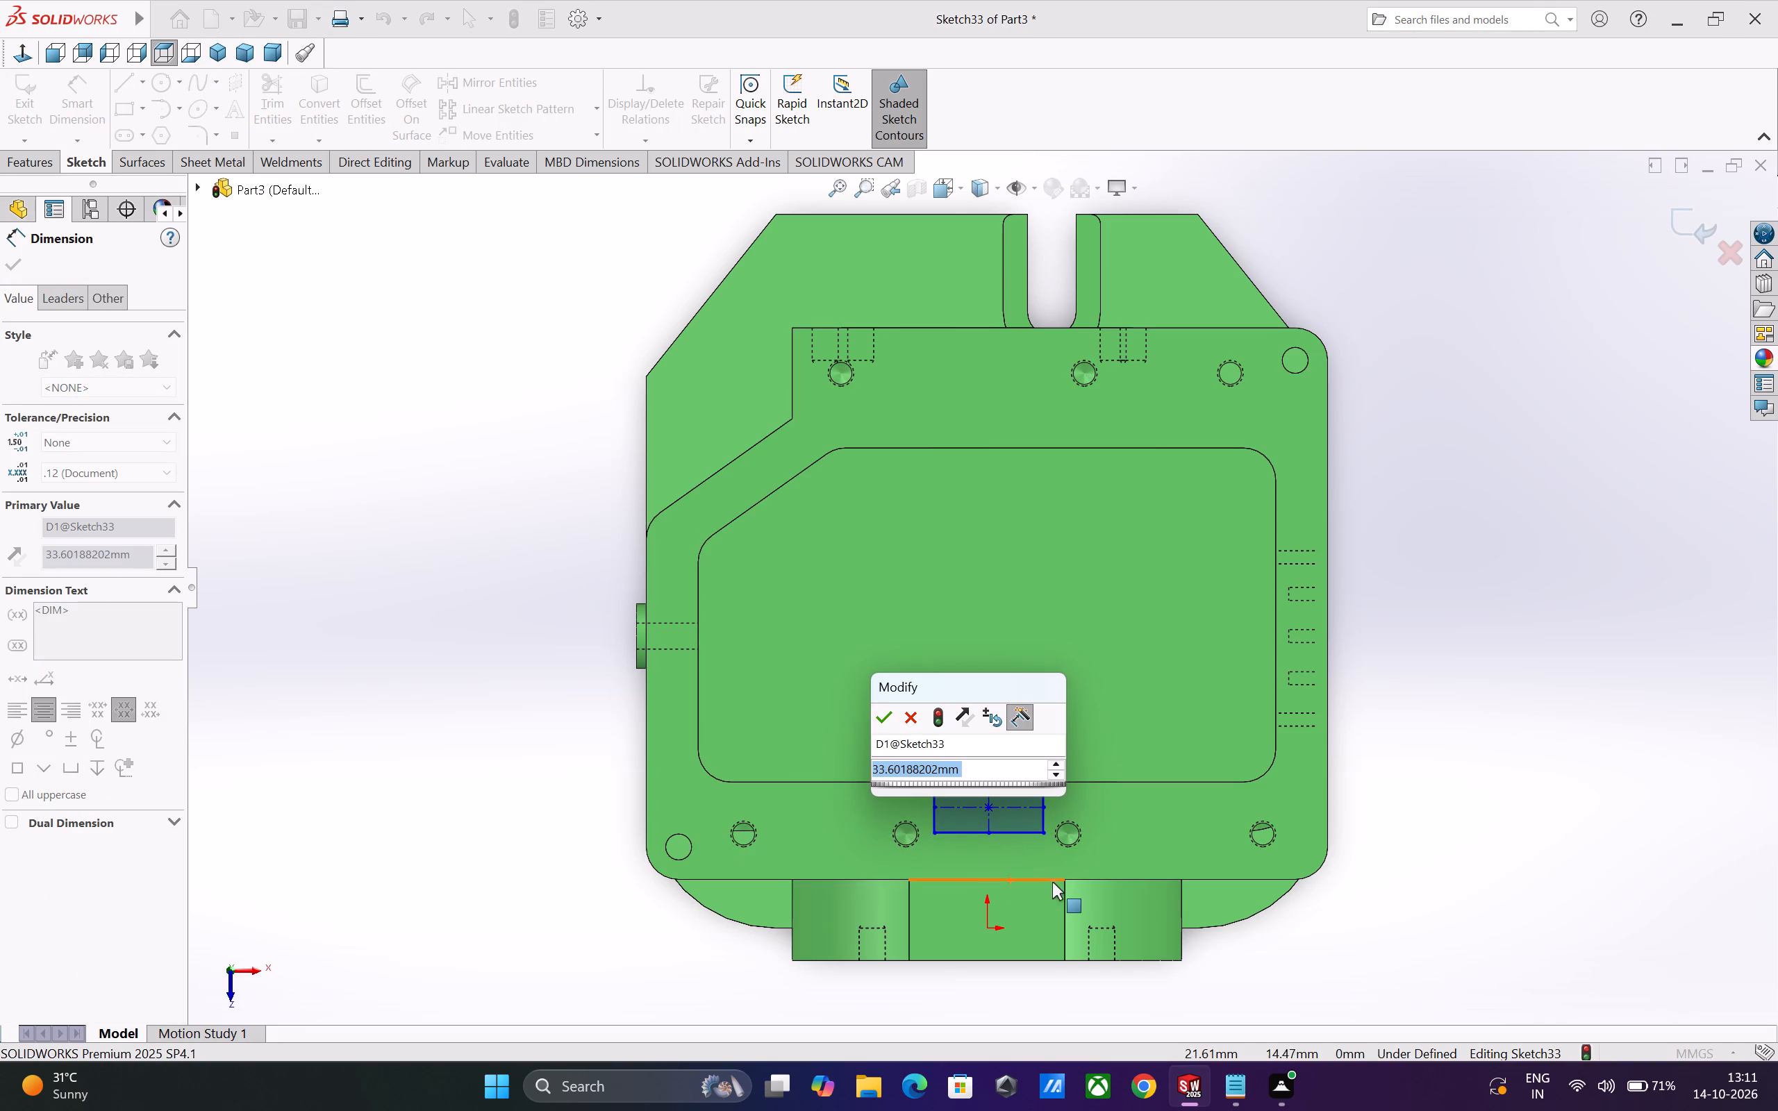
key("3")
key("0")
key("Return")
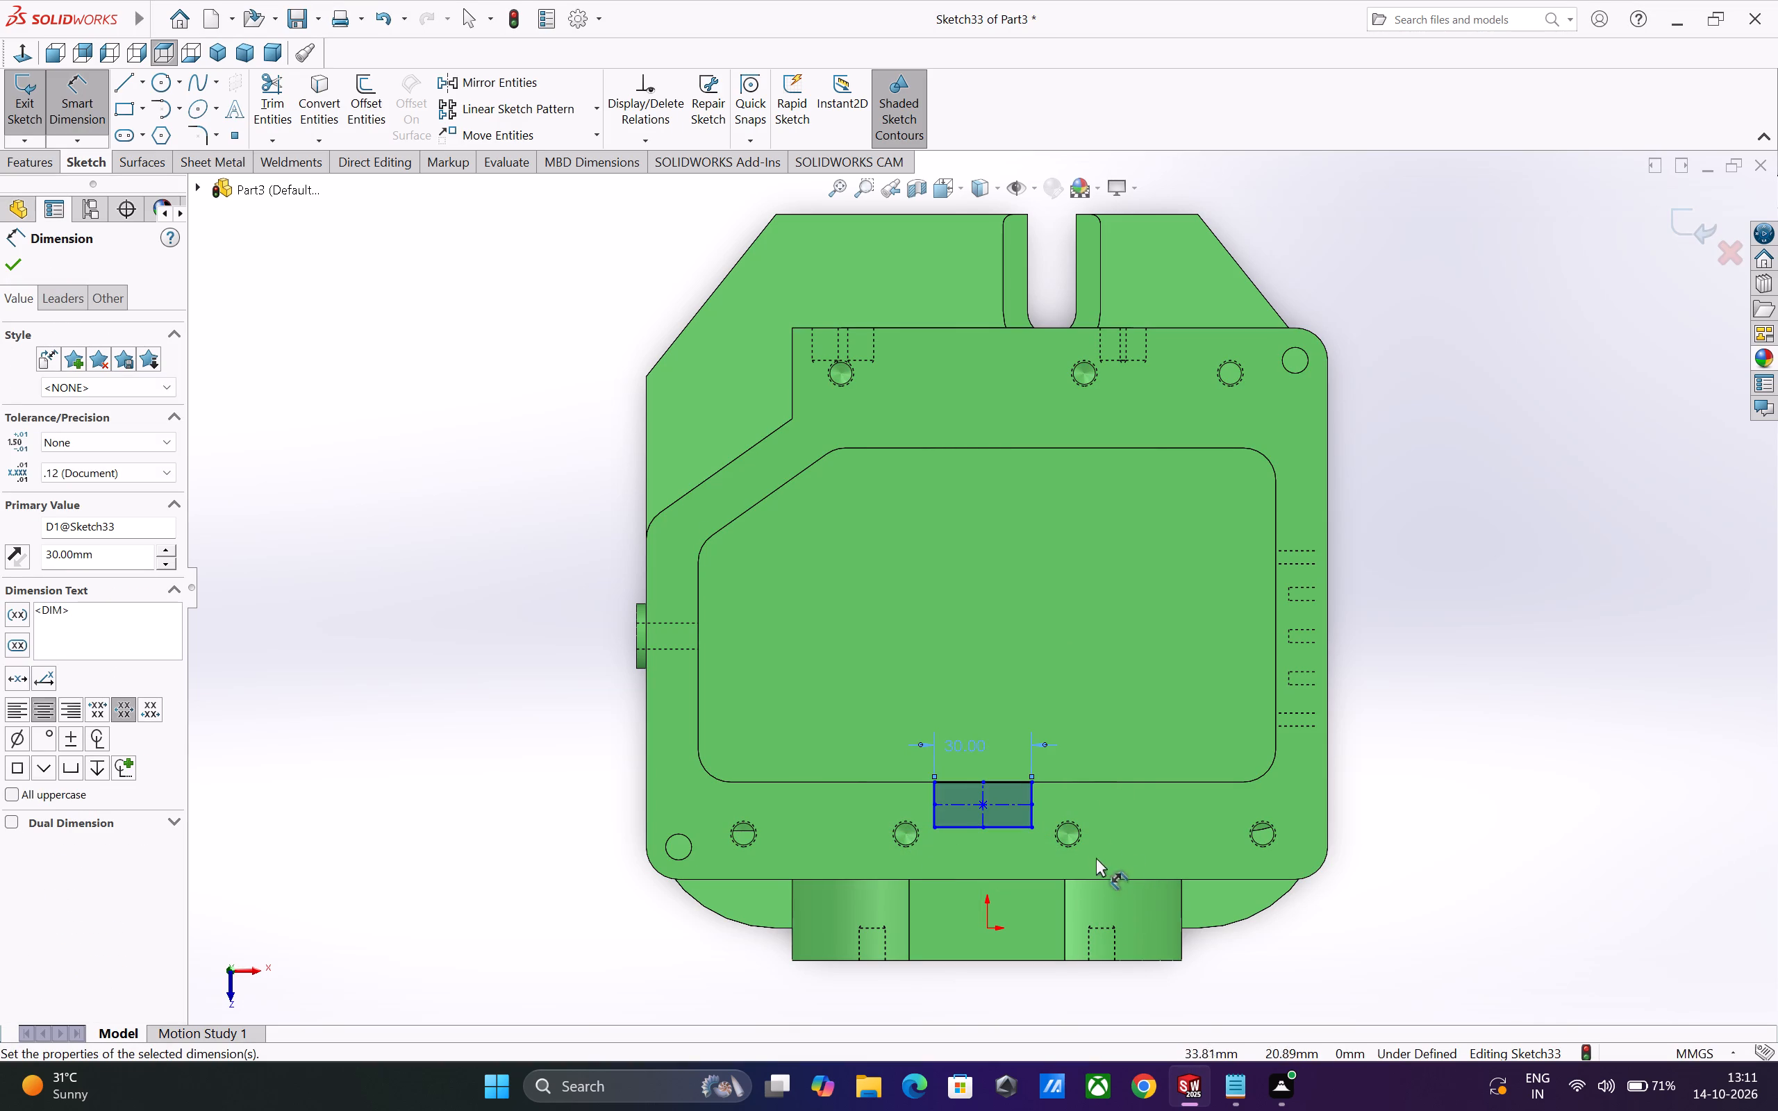
left_click(1033, 817)
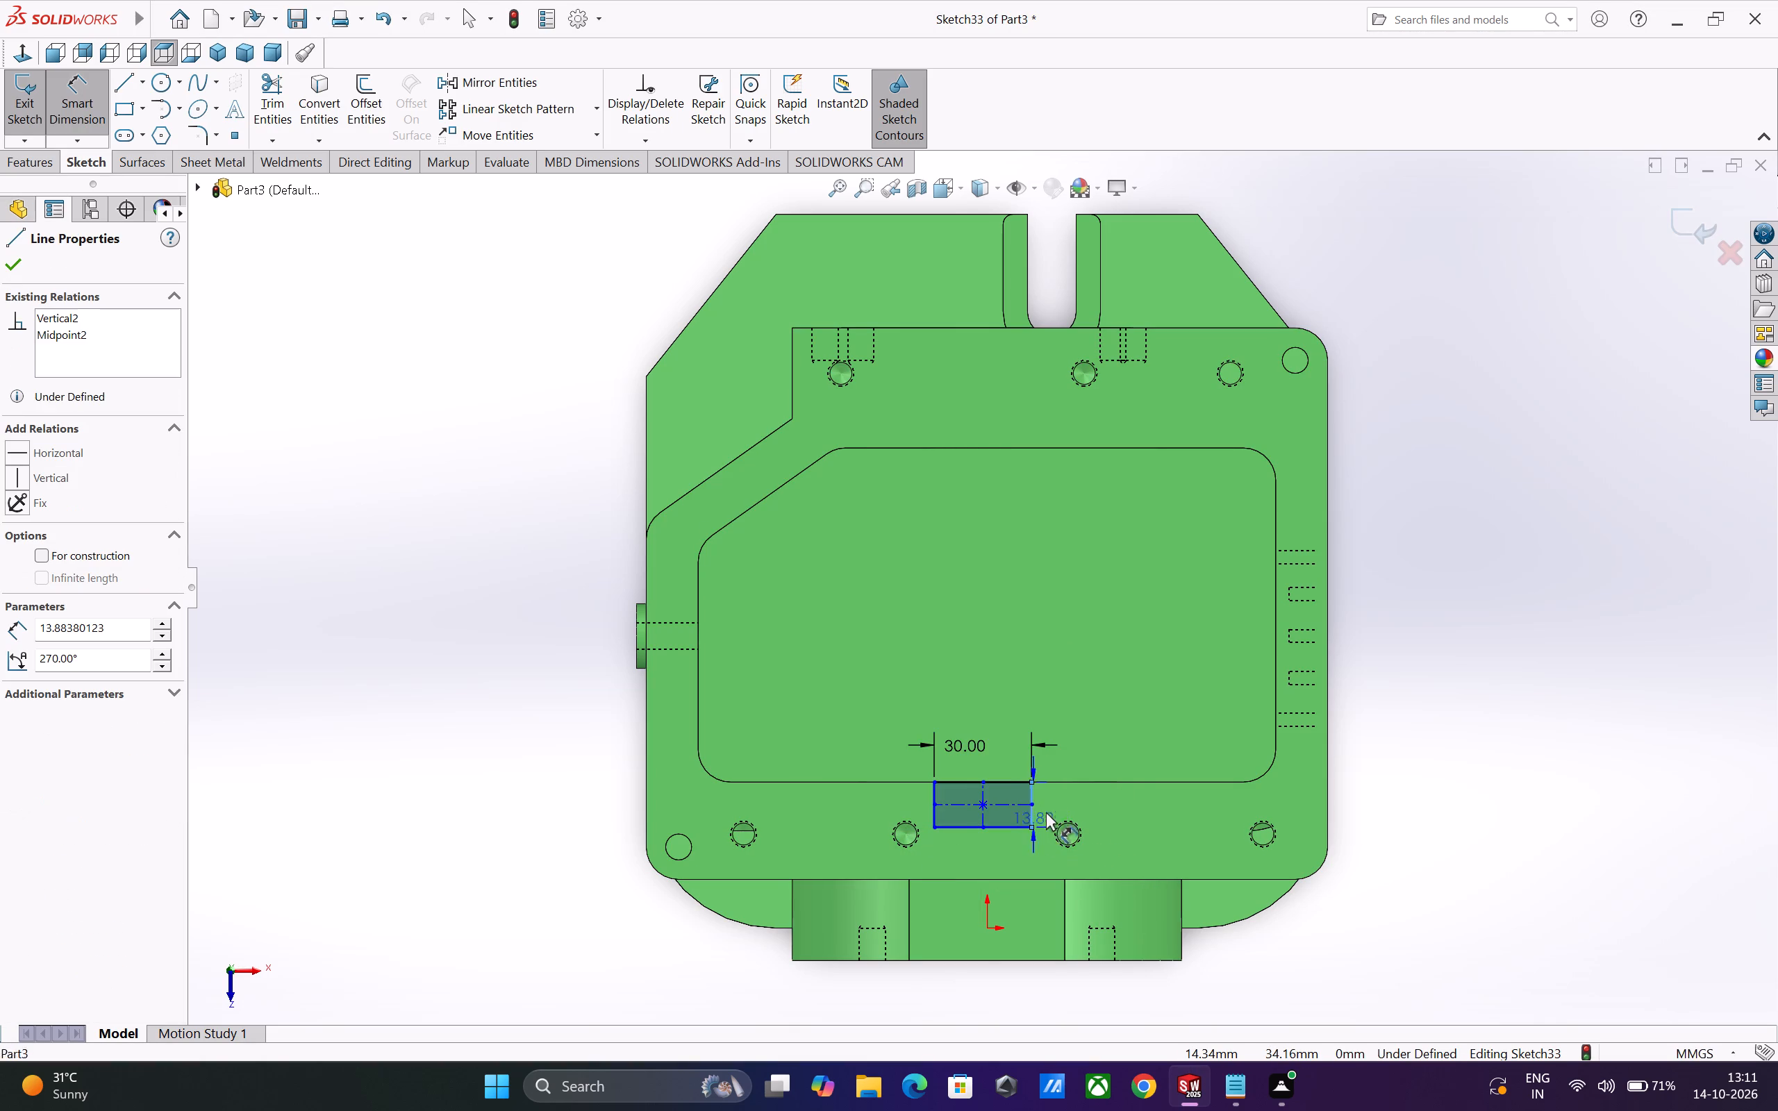
left_click(1056, 804)
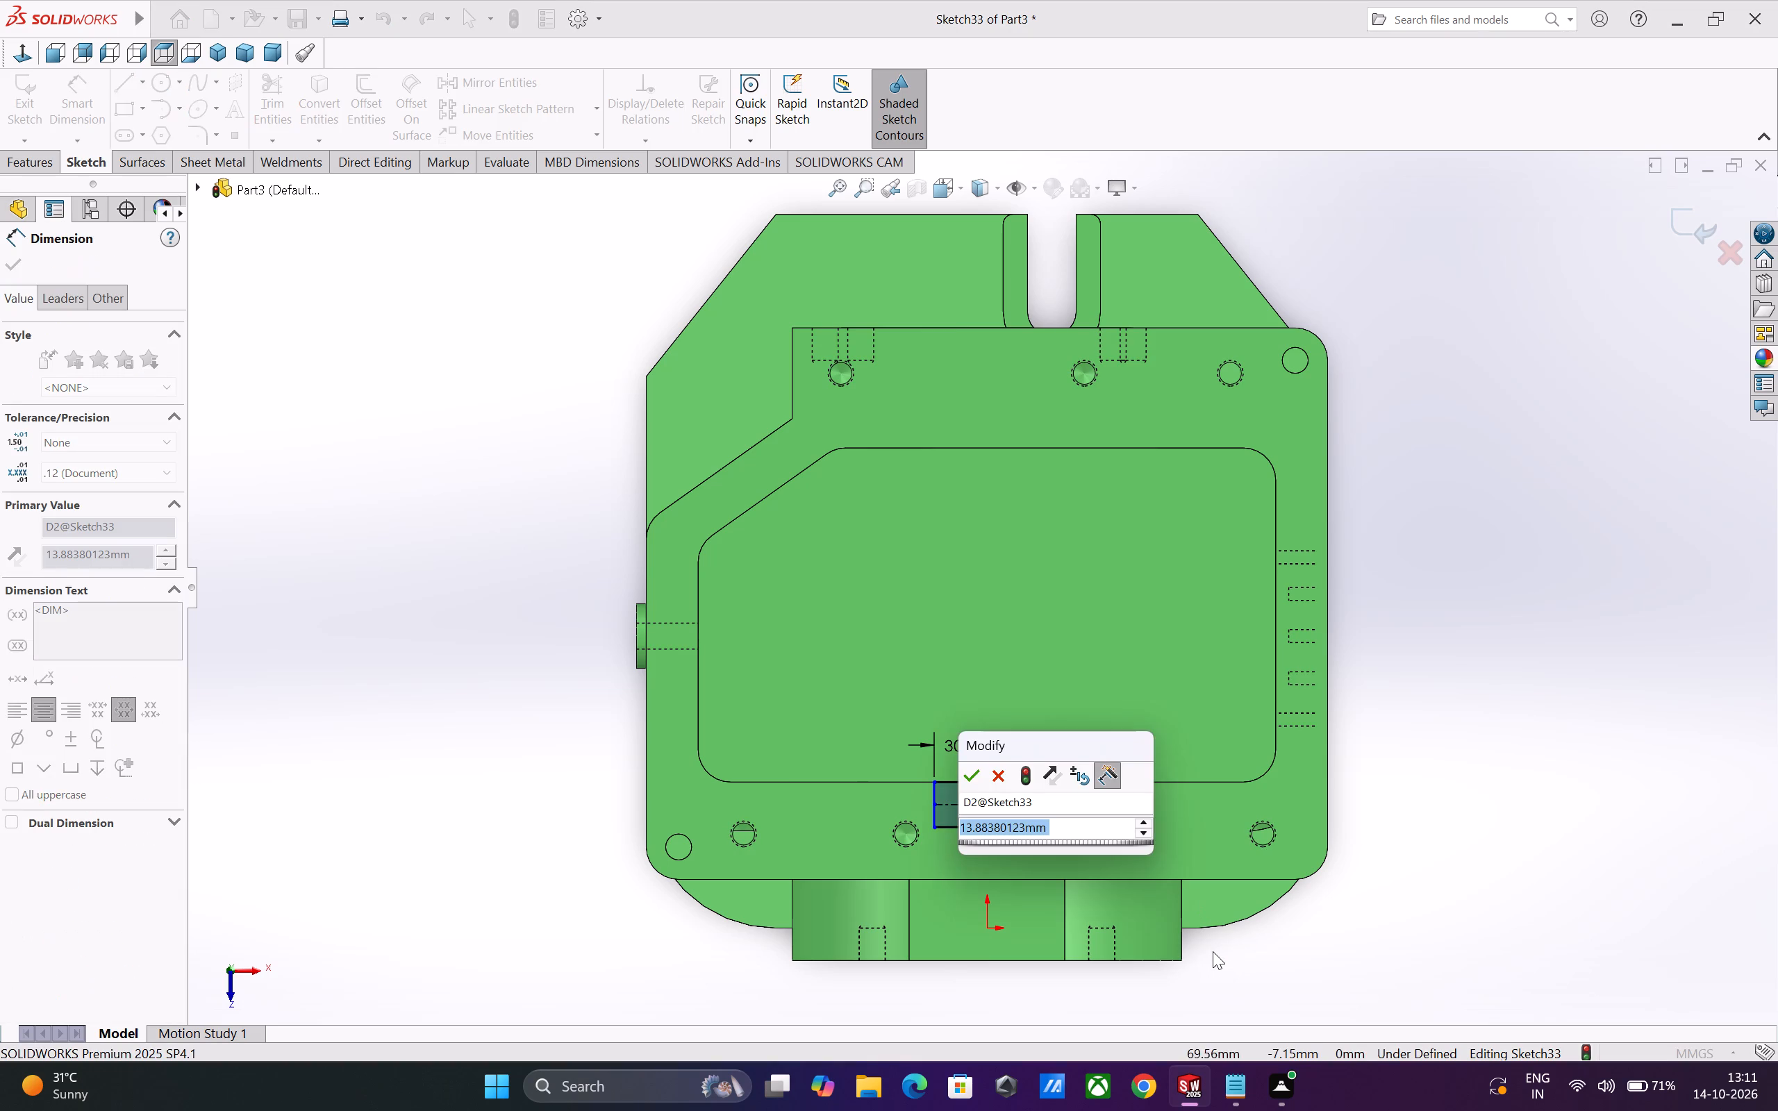
key("9")
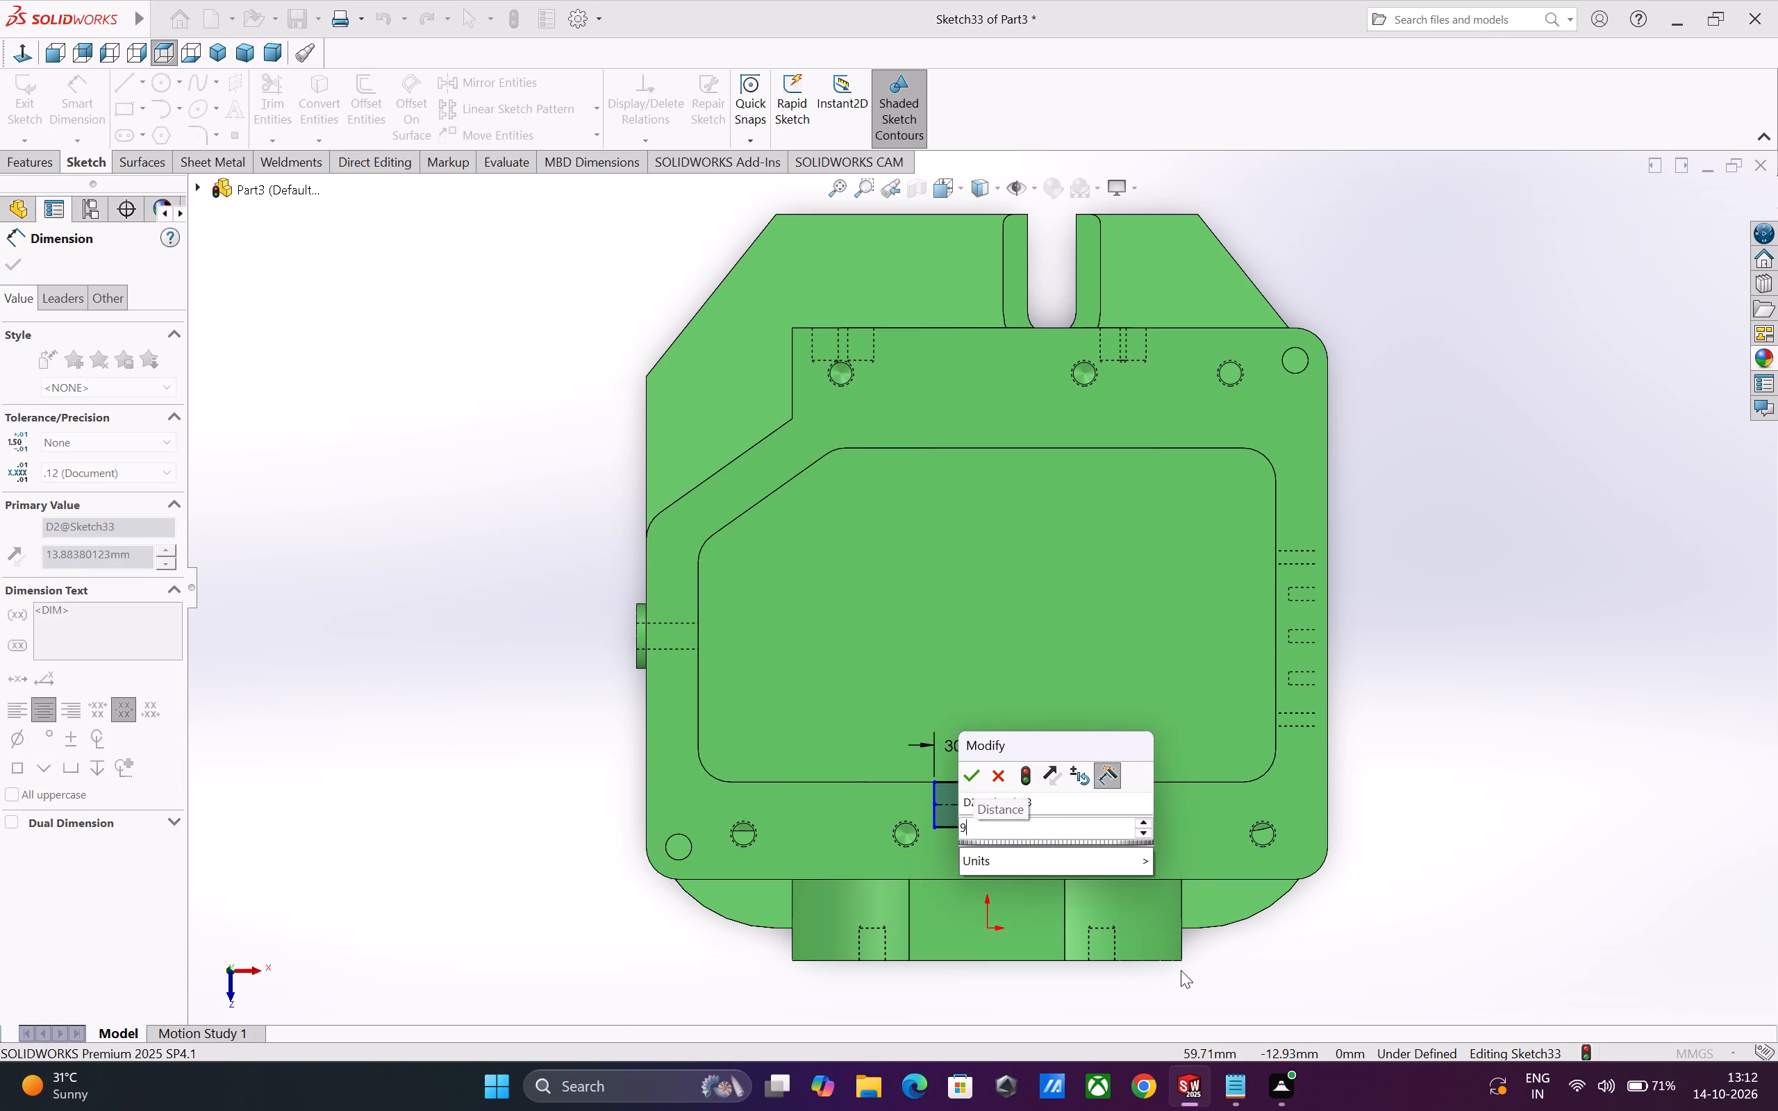
key("Return")
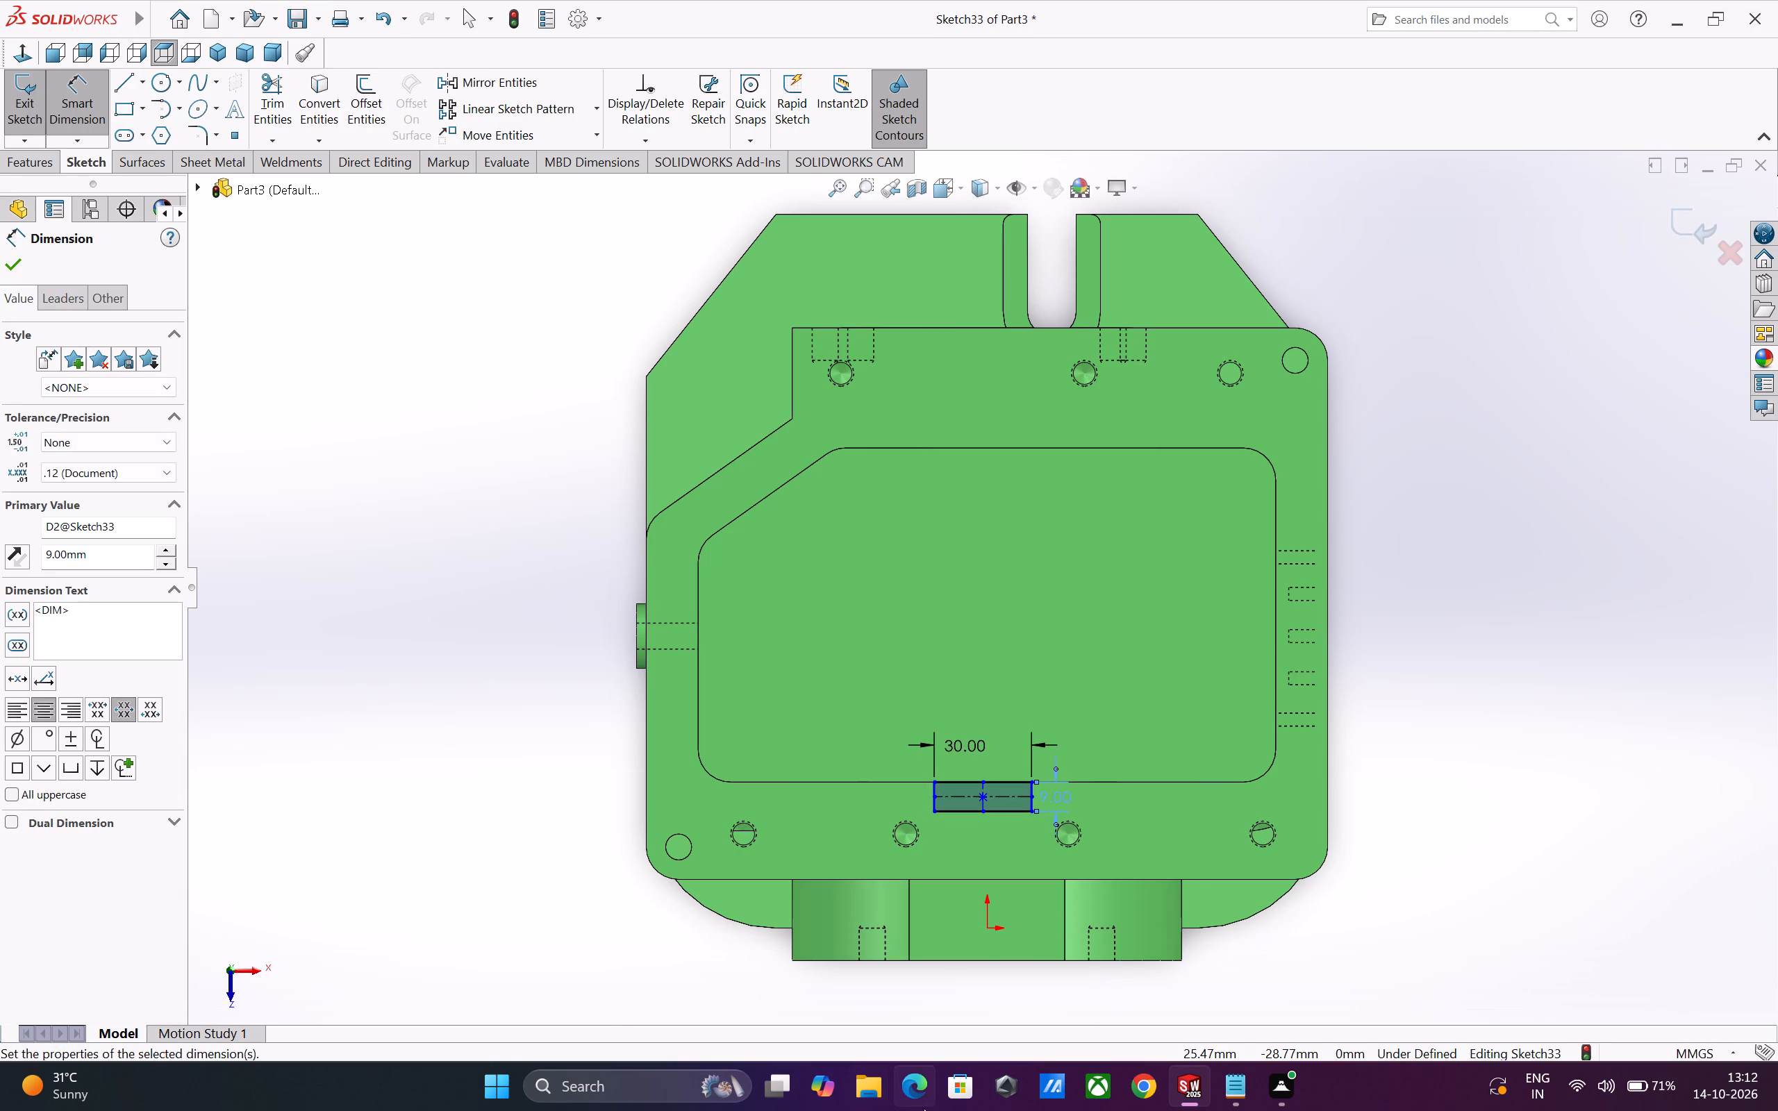
key("Escape")
Apply a Vertical relation between the rectangle's centre point and the origin.
scroll(1043, 858, "down", 3)
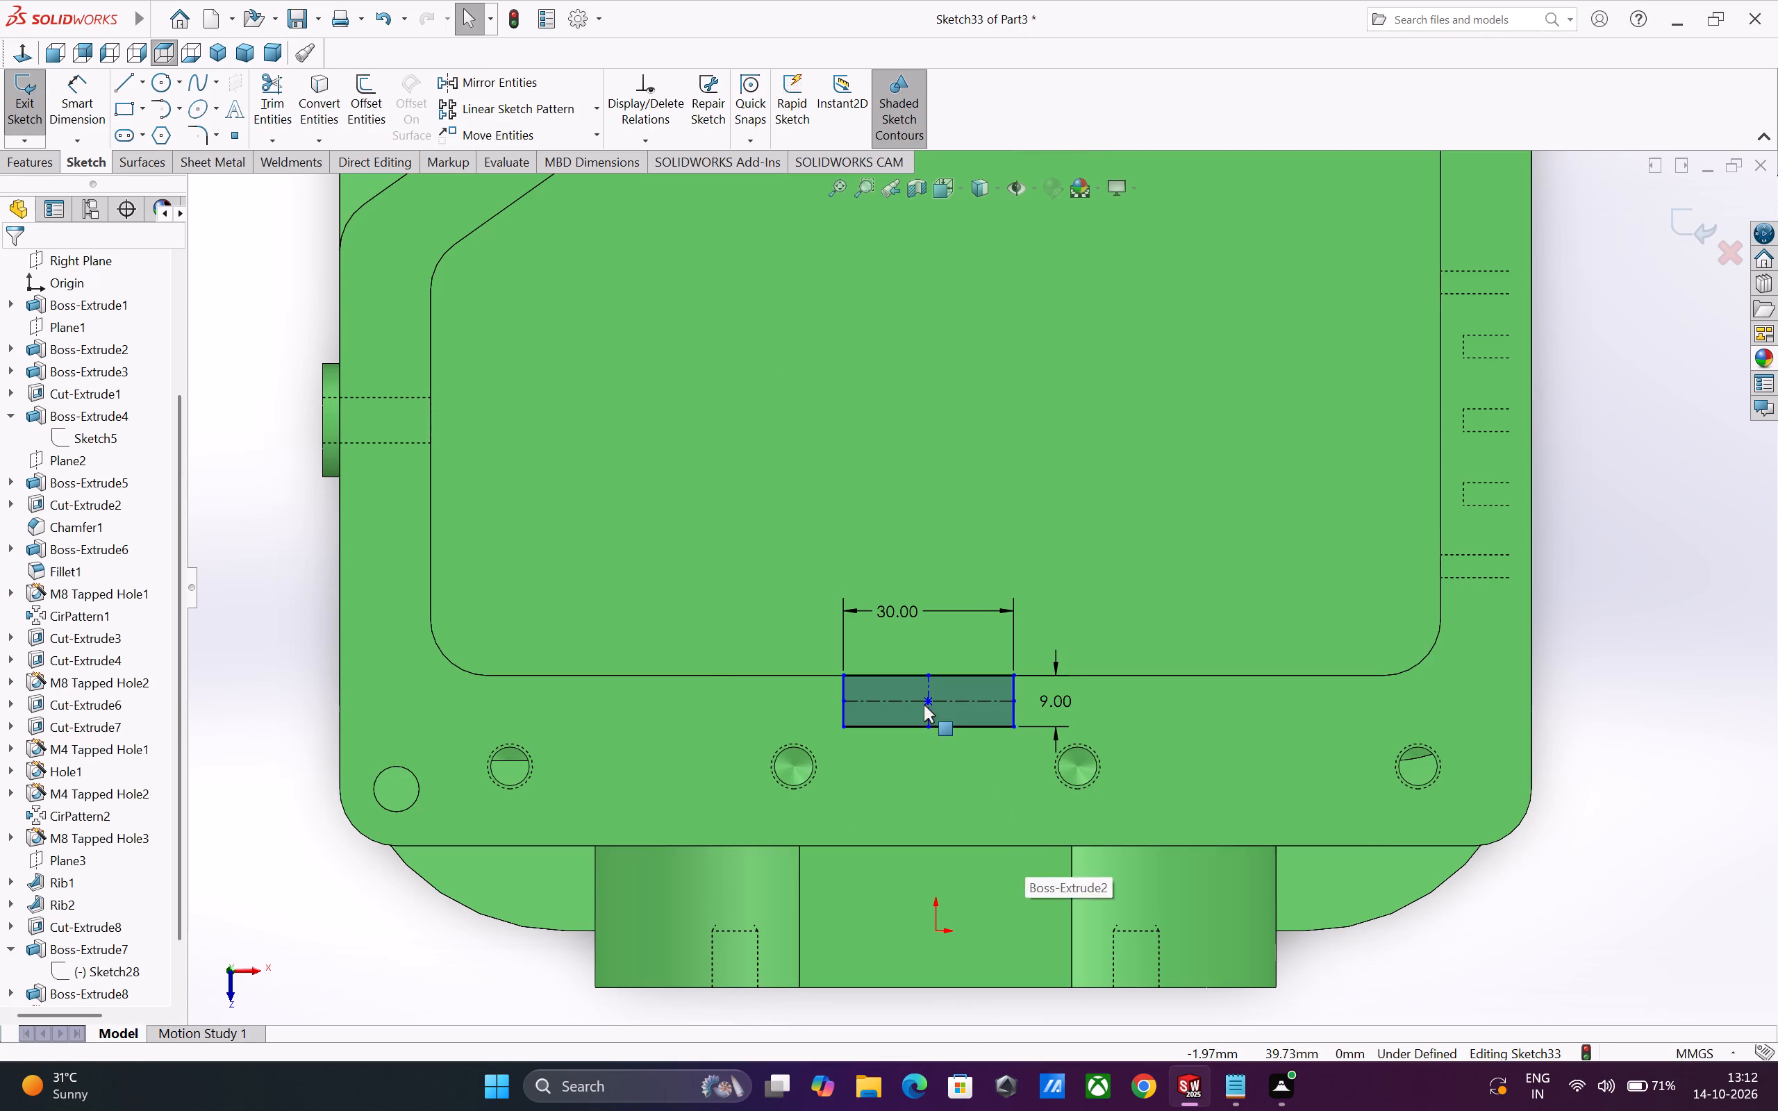
left_click(927, 699)
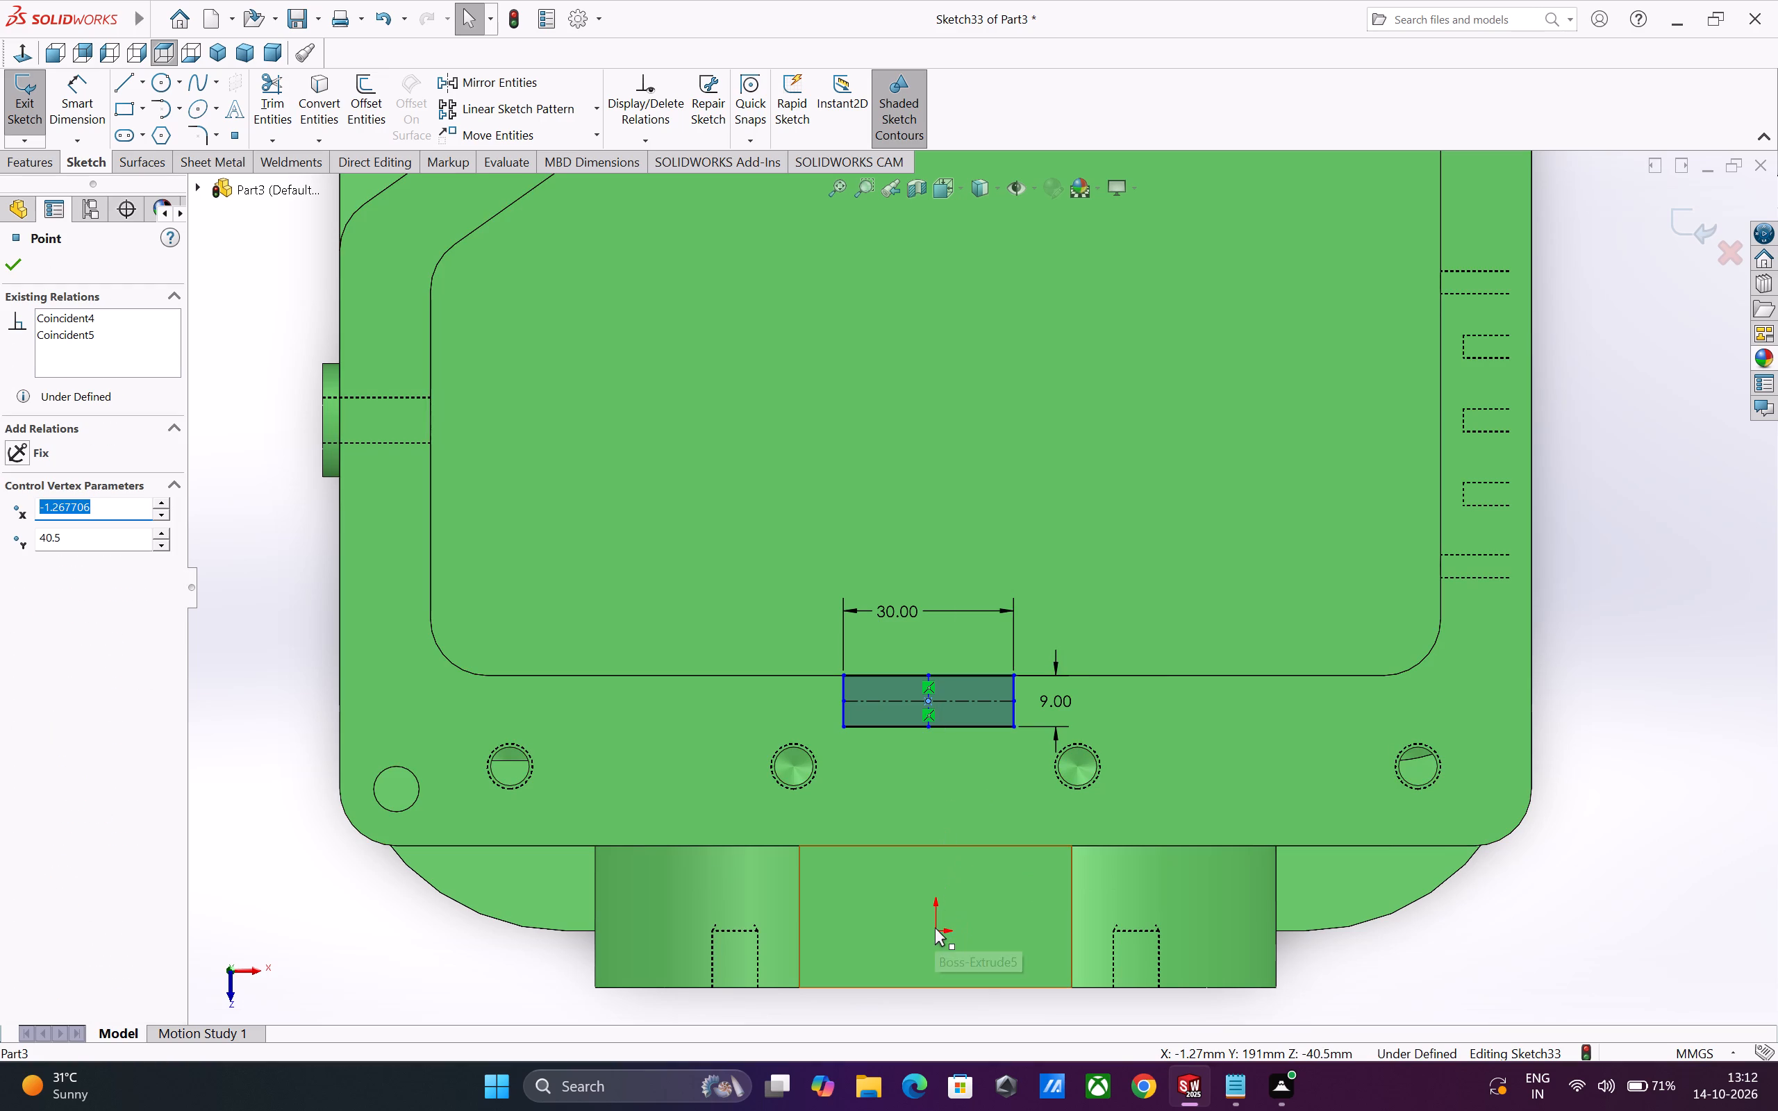
left_click(935, 928, "ctrl")
left_click(1017, 848)
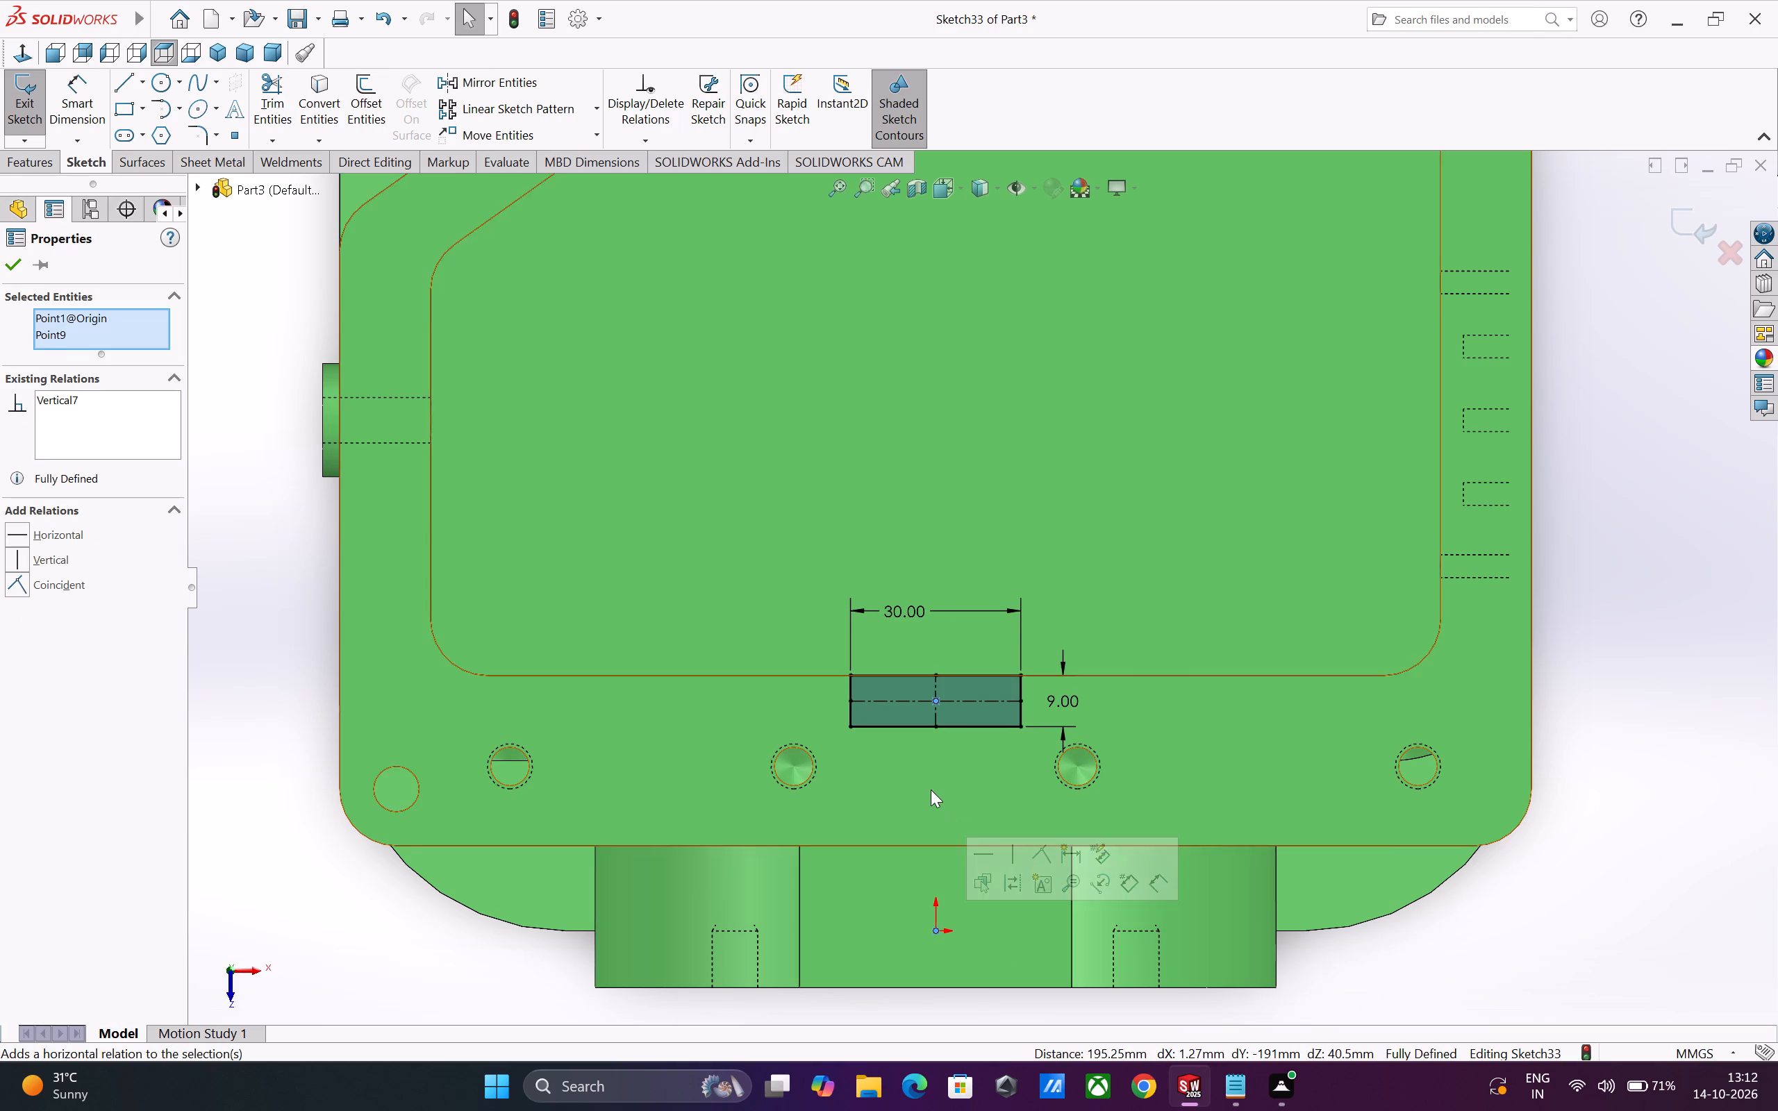
left_click(929, 787)
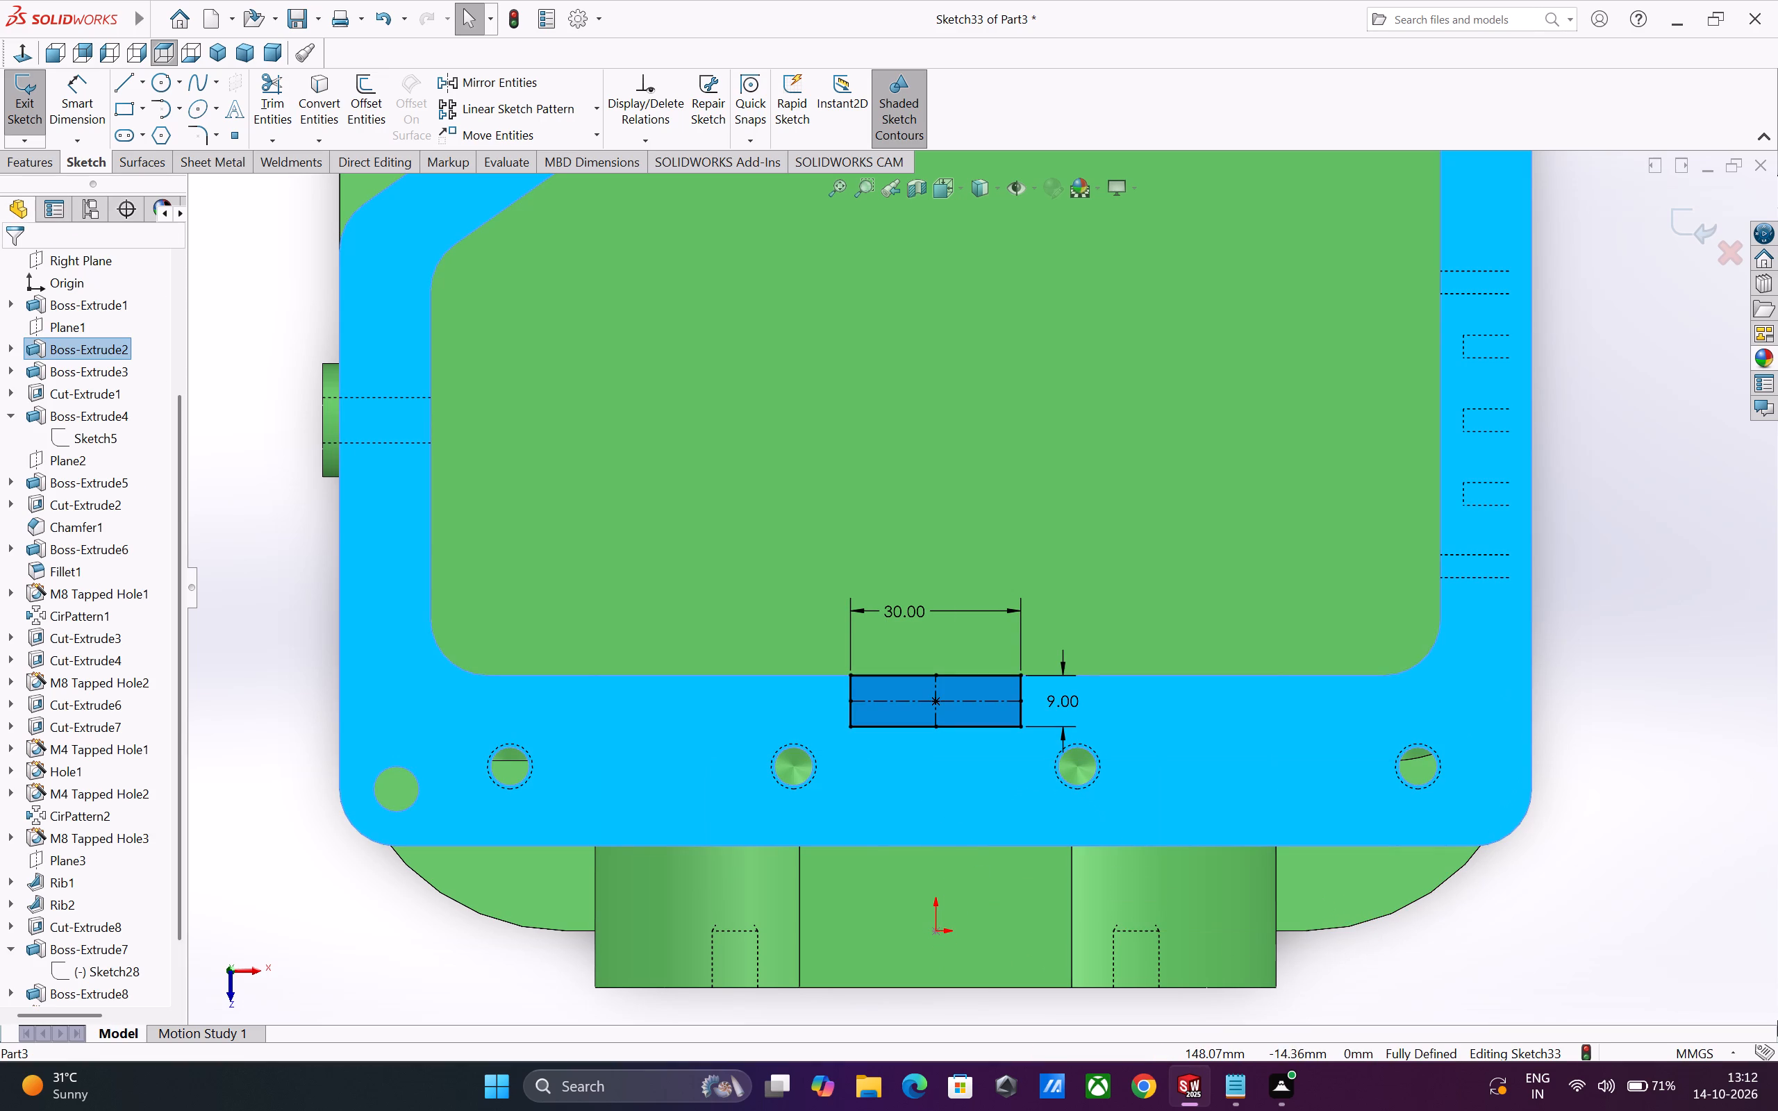
left_click(1667, 897)
Cut the 30 by 9 mm rectangle down from the top flange with a Blind Extruded Cut 116 mm deep.
middle_click_drag(1629, 924, 1575, 944)
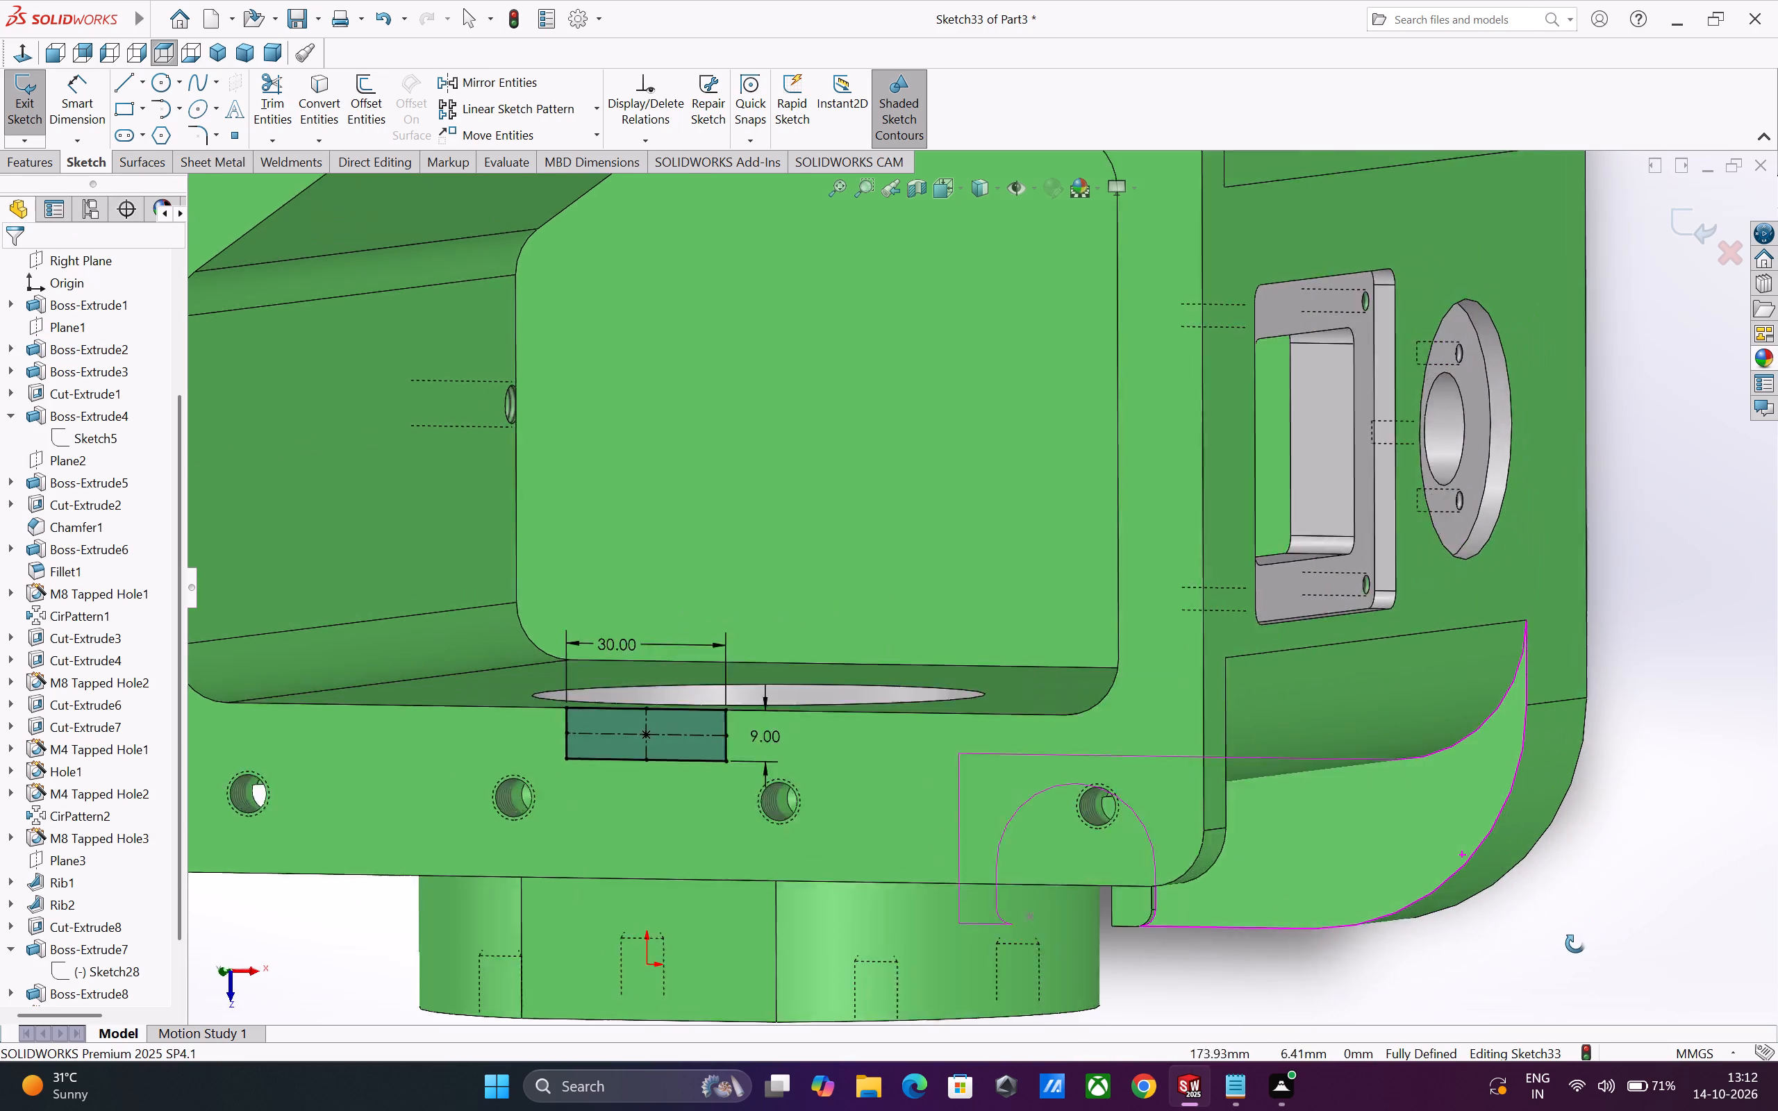
middle_click_drag(1575, 944, 1586, 982)
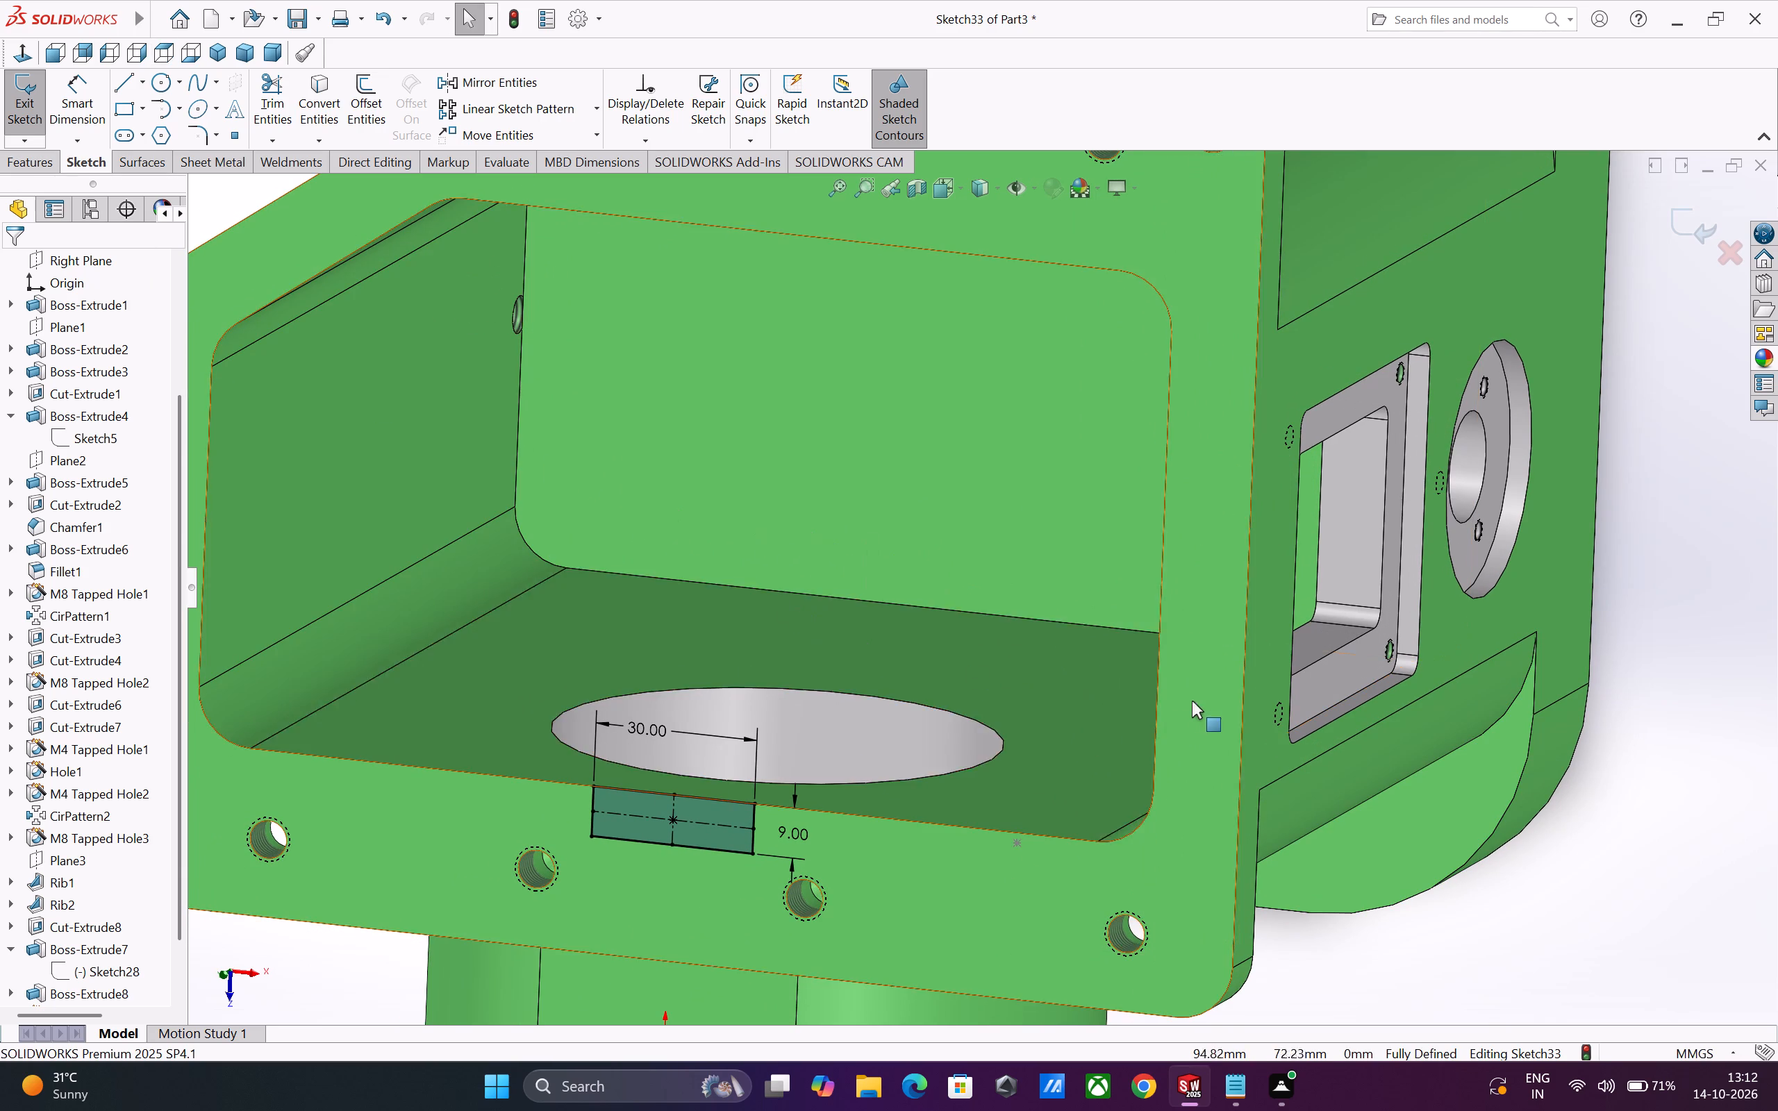
scroll(1045, 712, "up", 2)
middle_click_drag(1013, 768, 1045, 768)
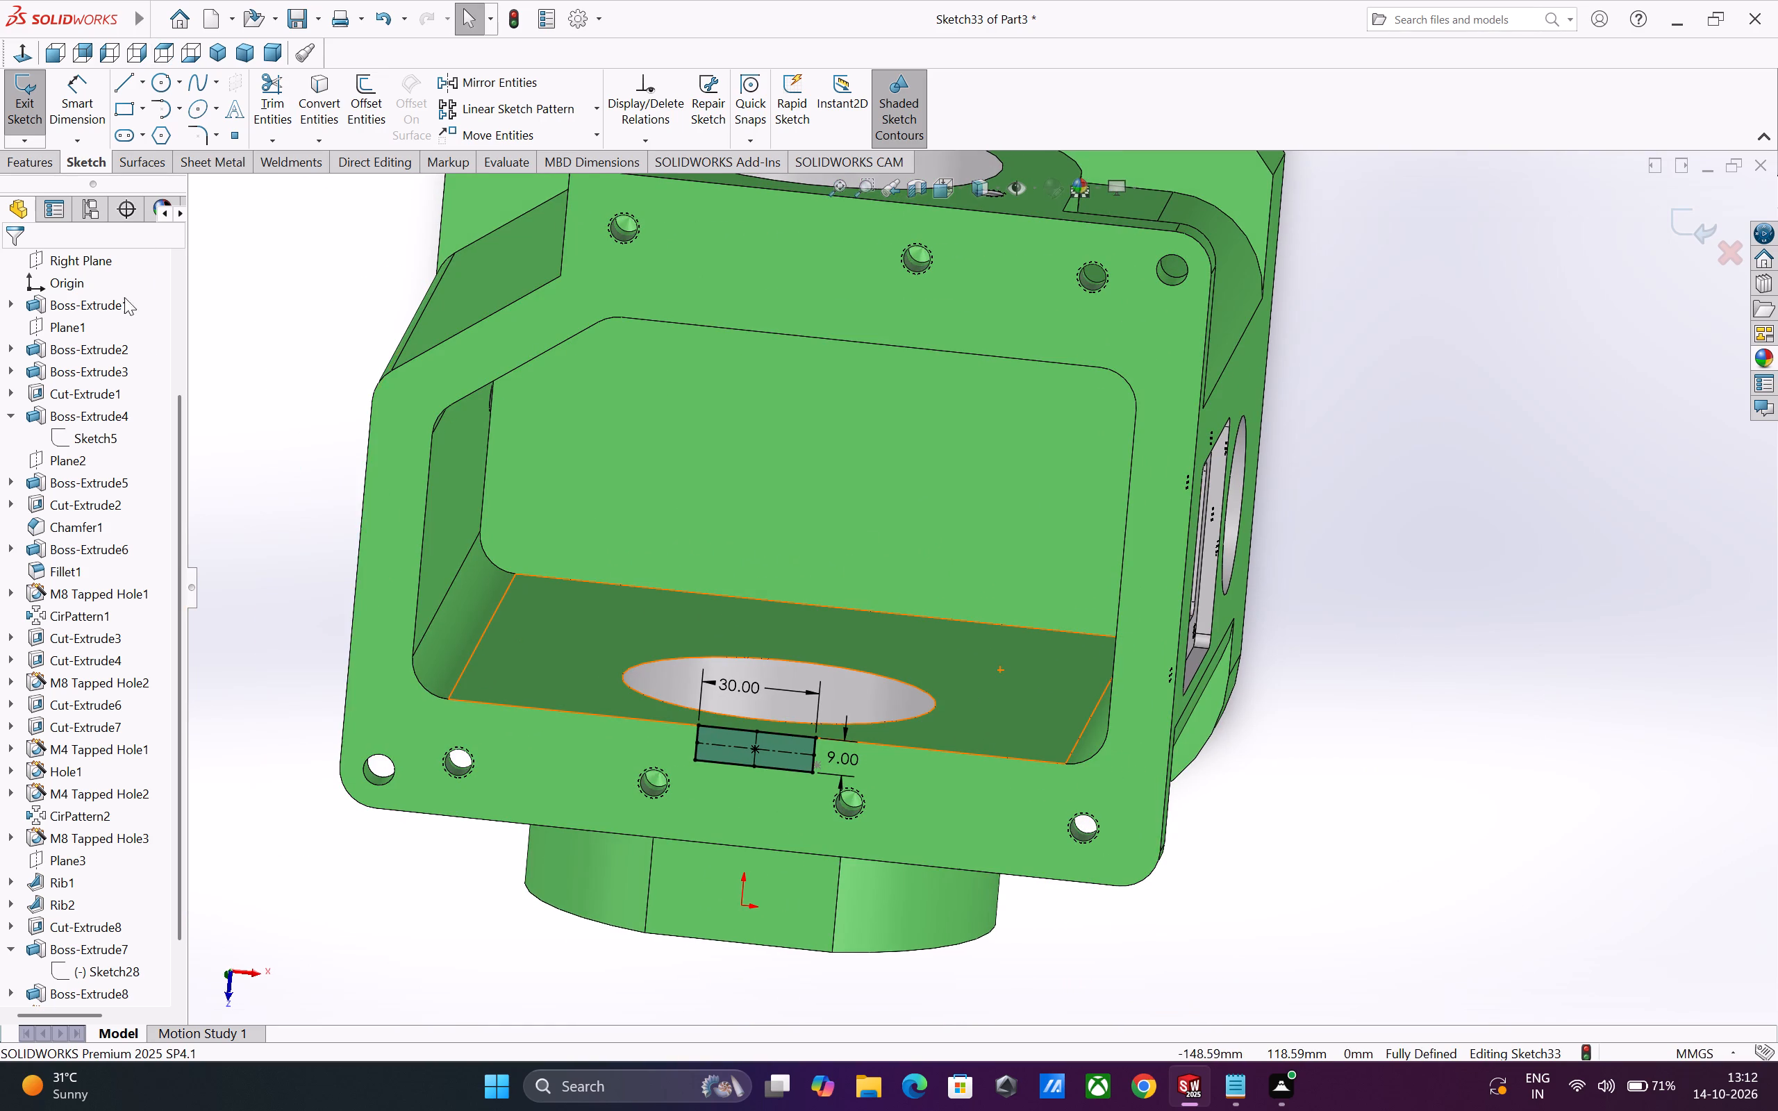
left_click(40, 170)
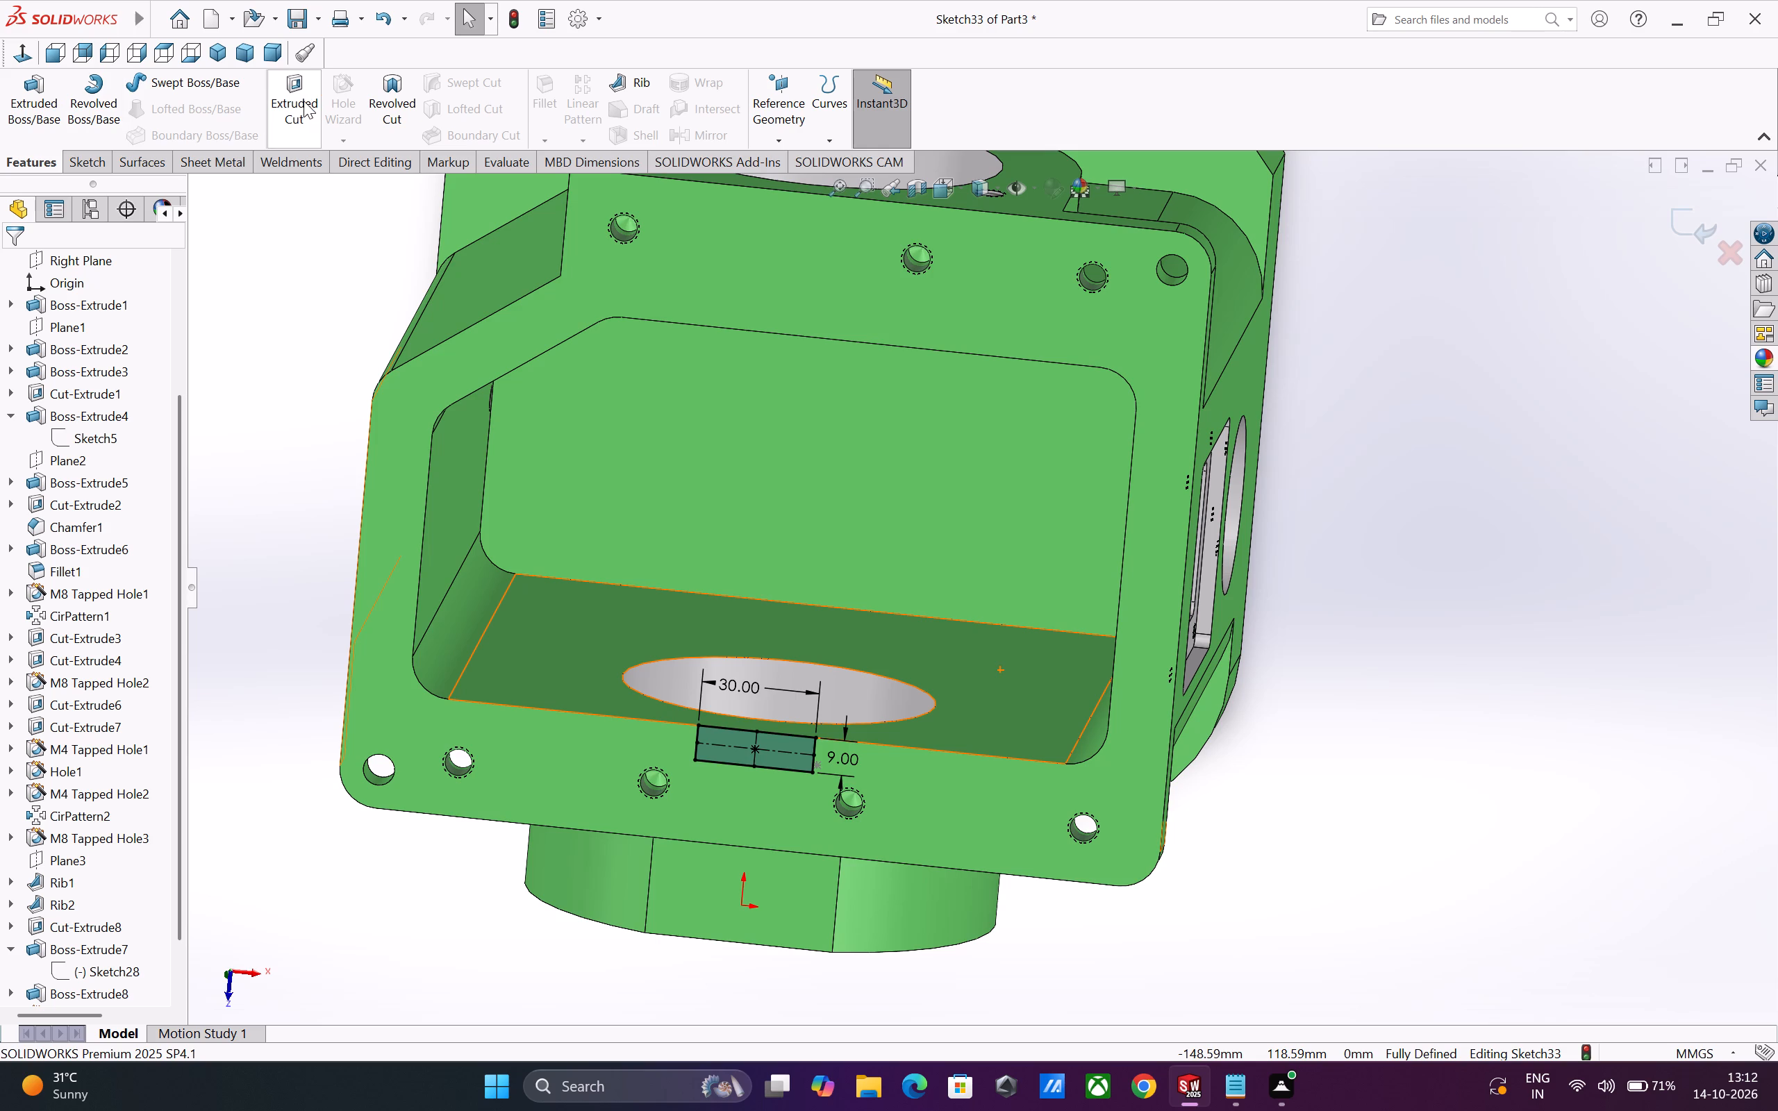
left_click(304, 101)
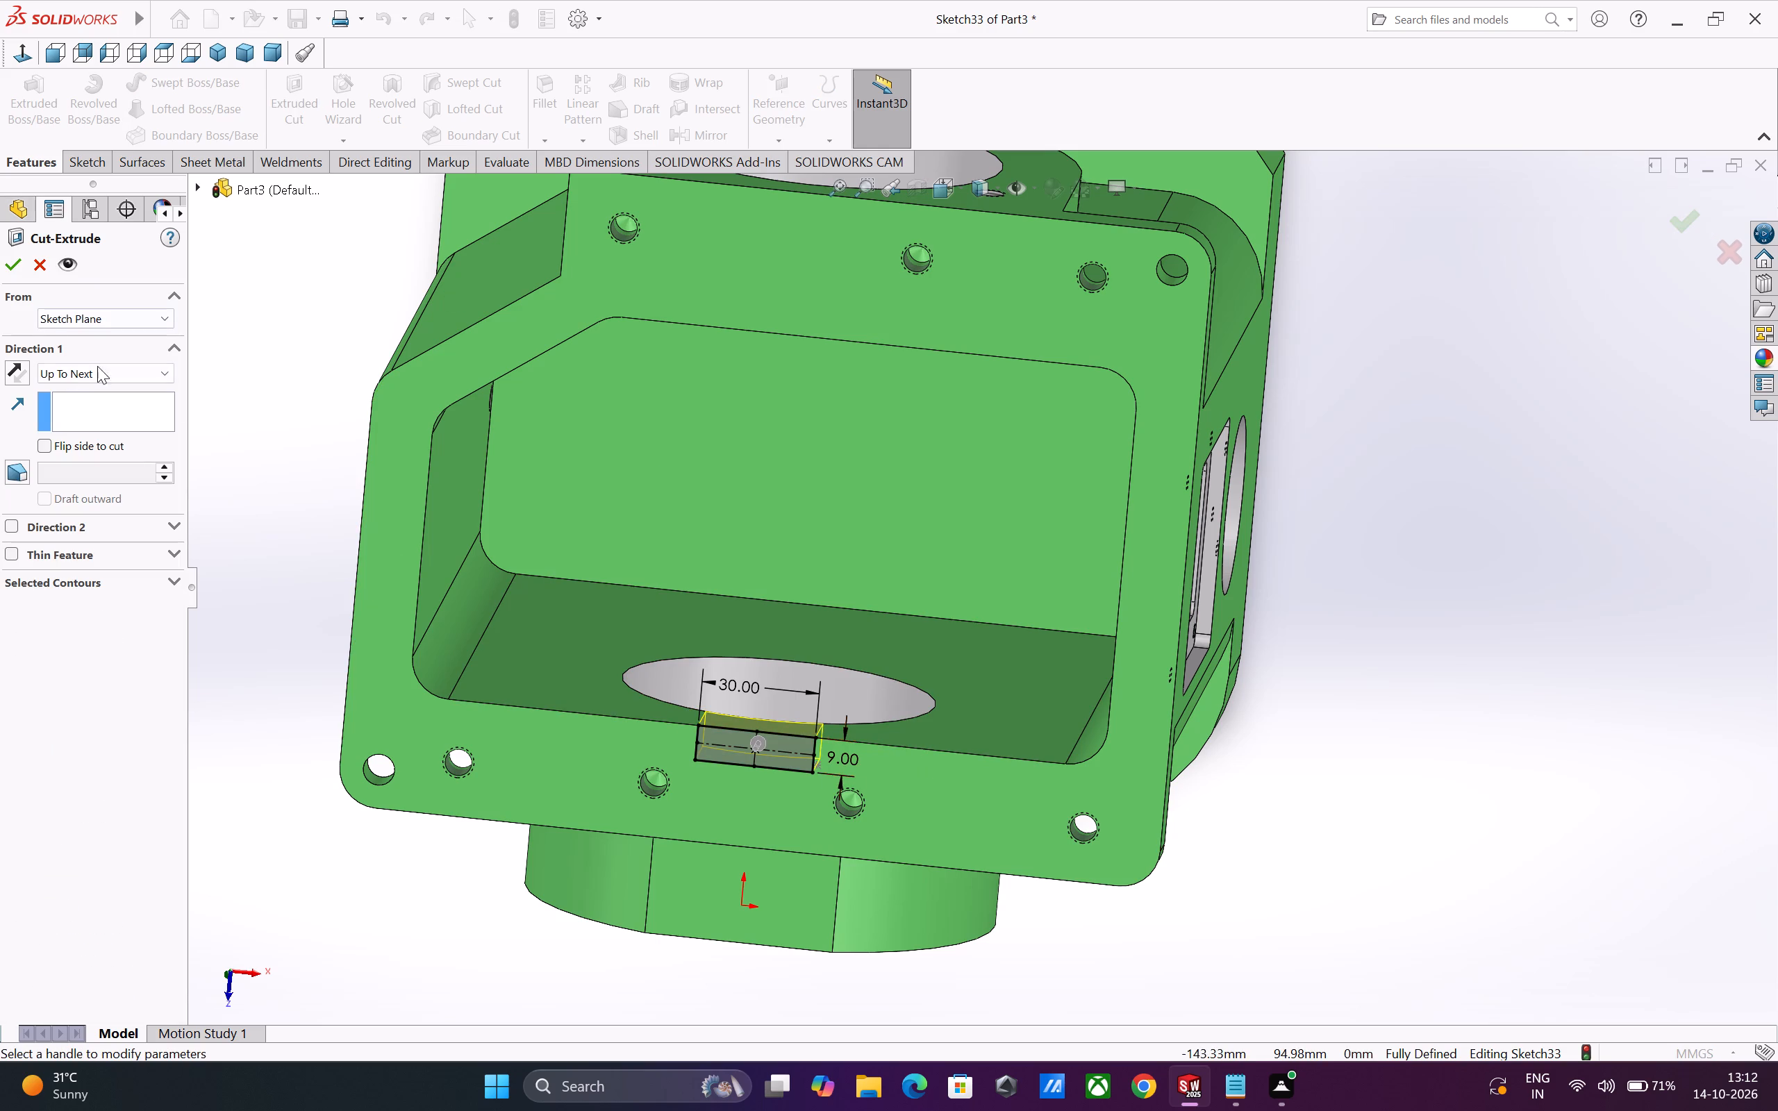
middle_click_drag(726, 657, 651, 701)
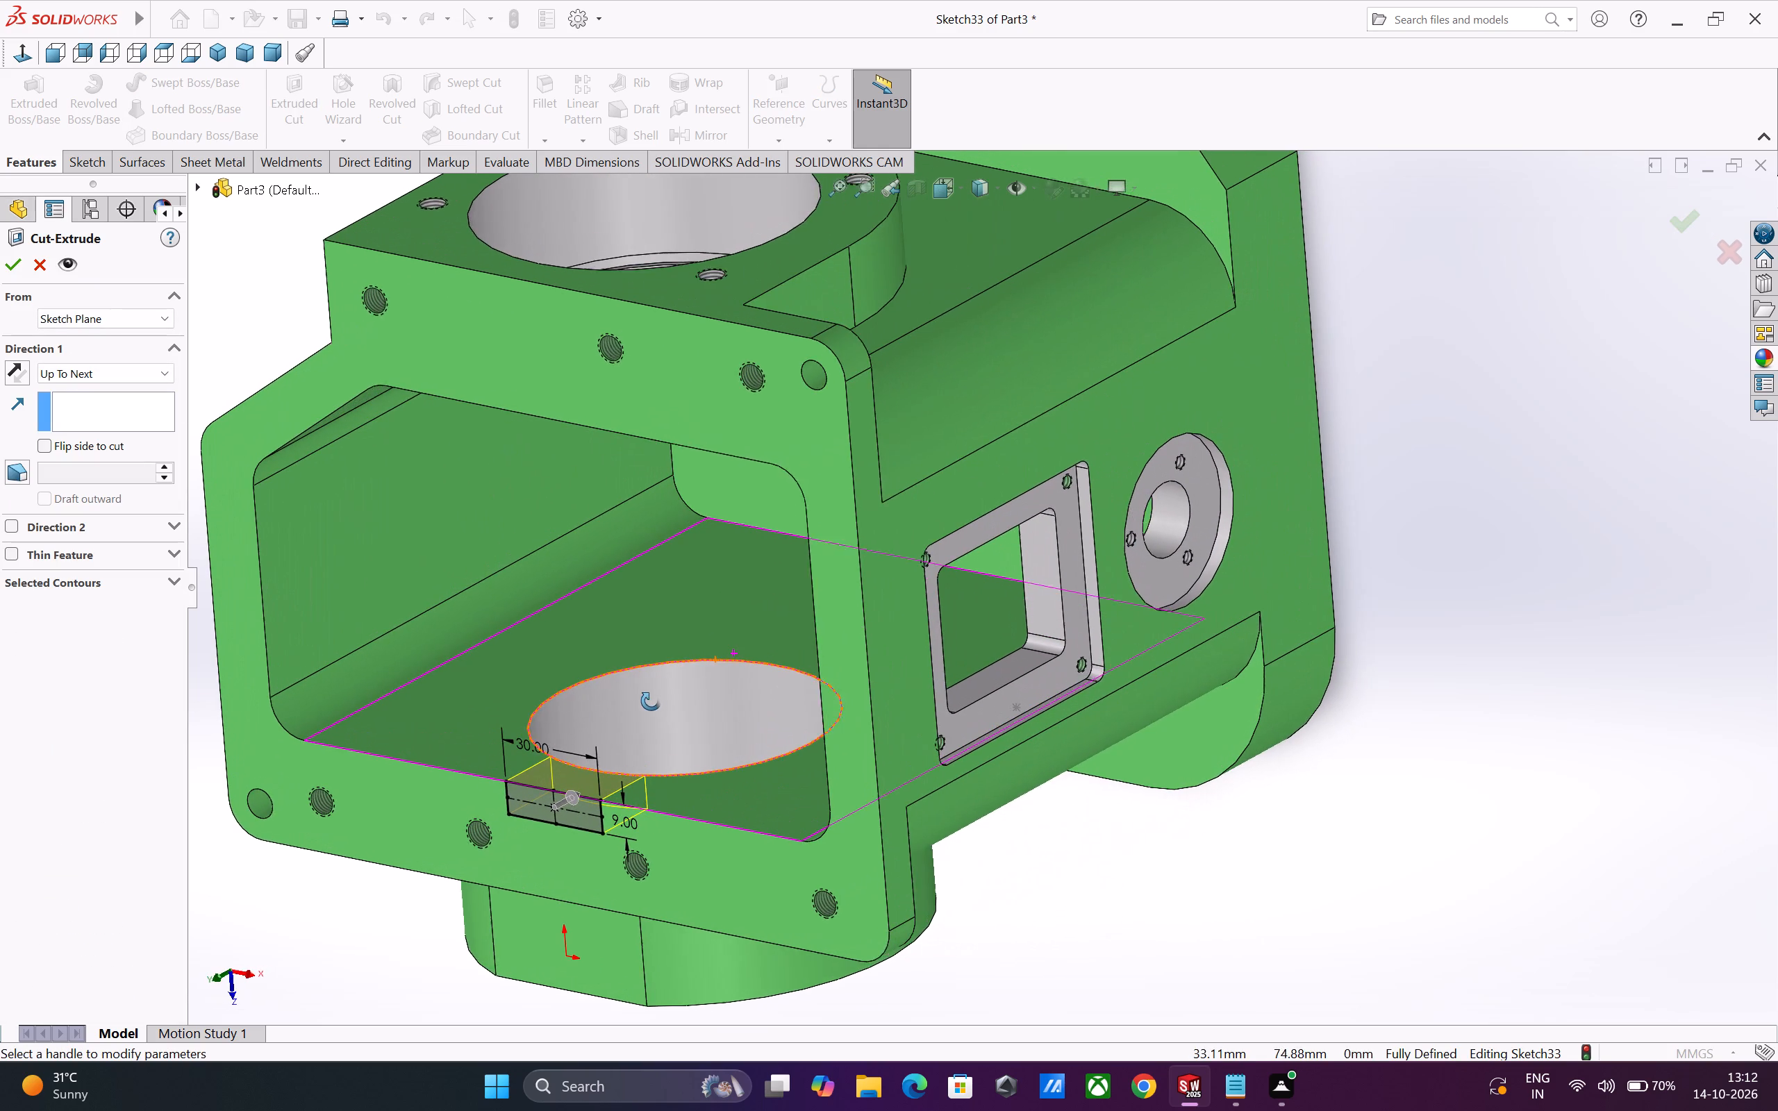
middle_click_drag(651, 701, 645, 704)
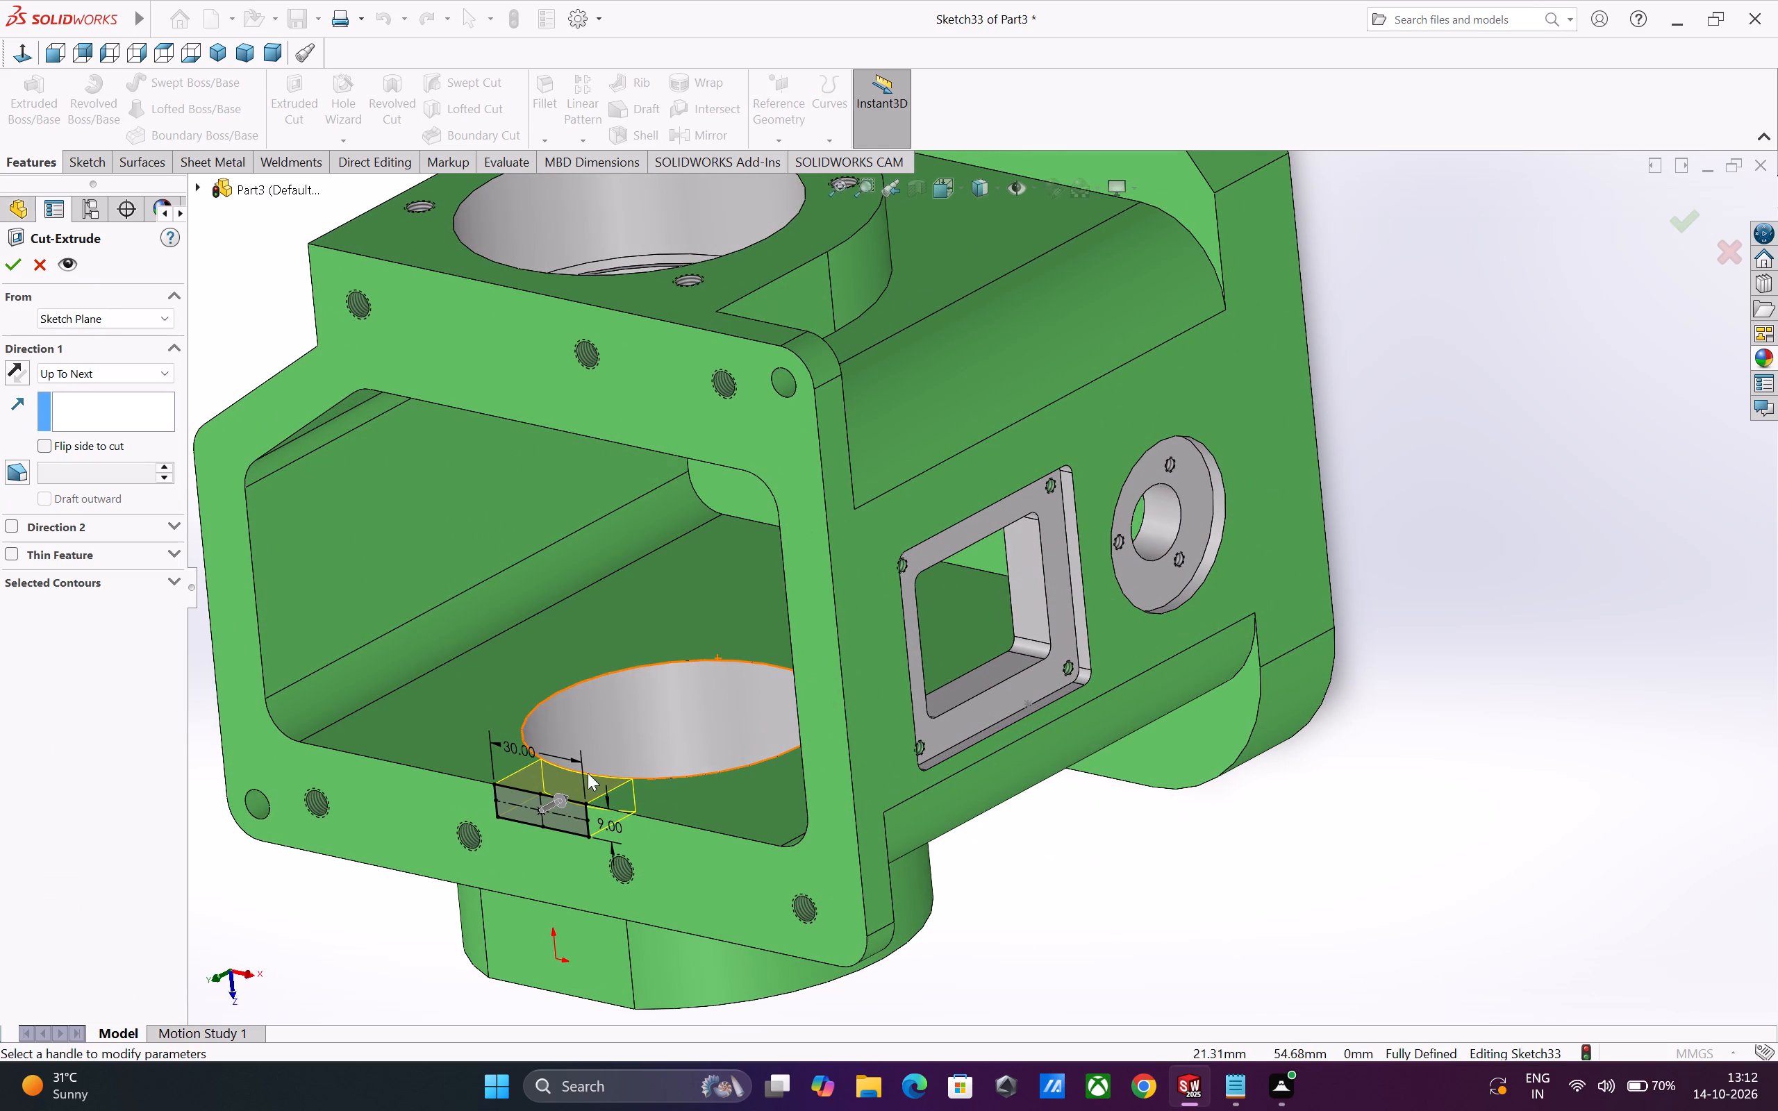
left_click(96, 374)
left_click(96, 394)
double_click(99, 451)
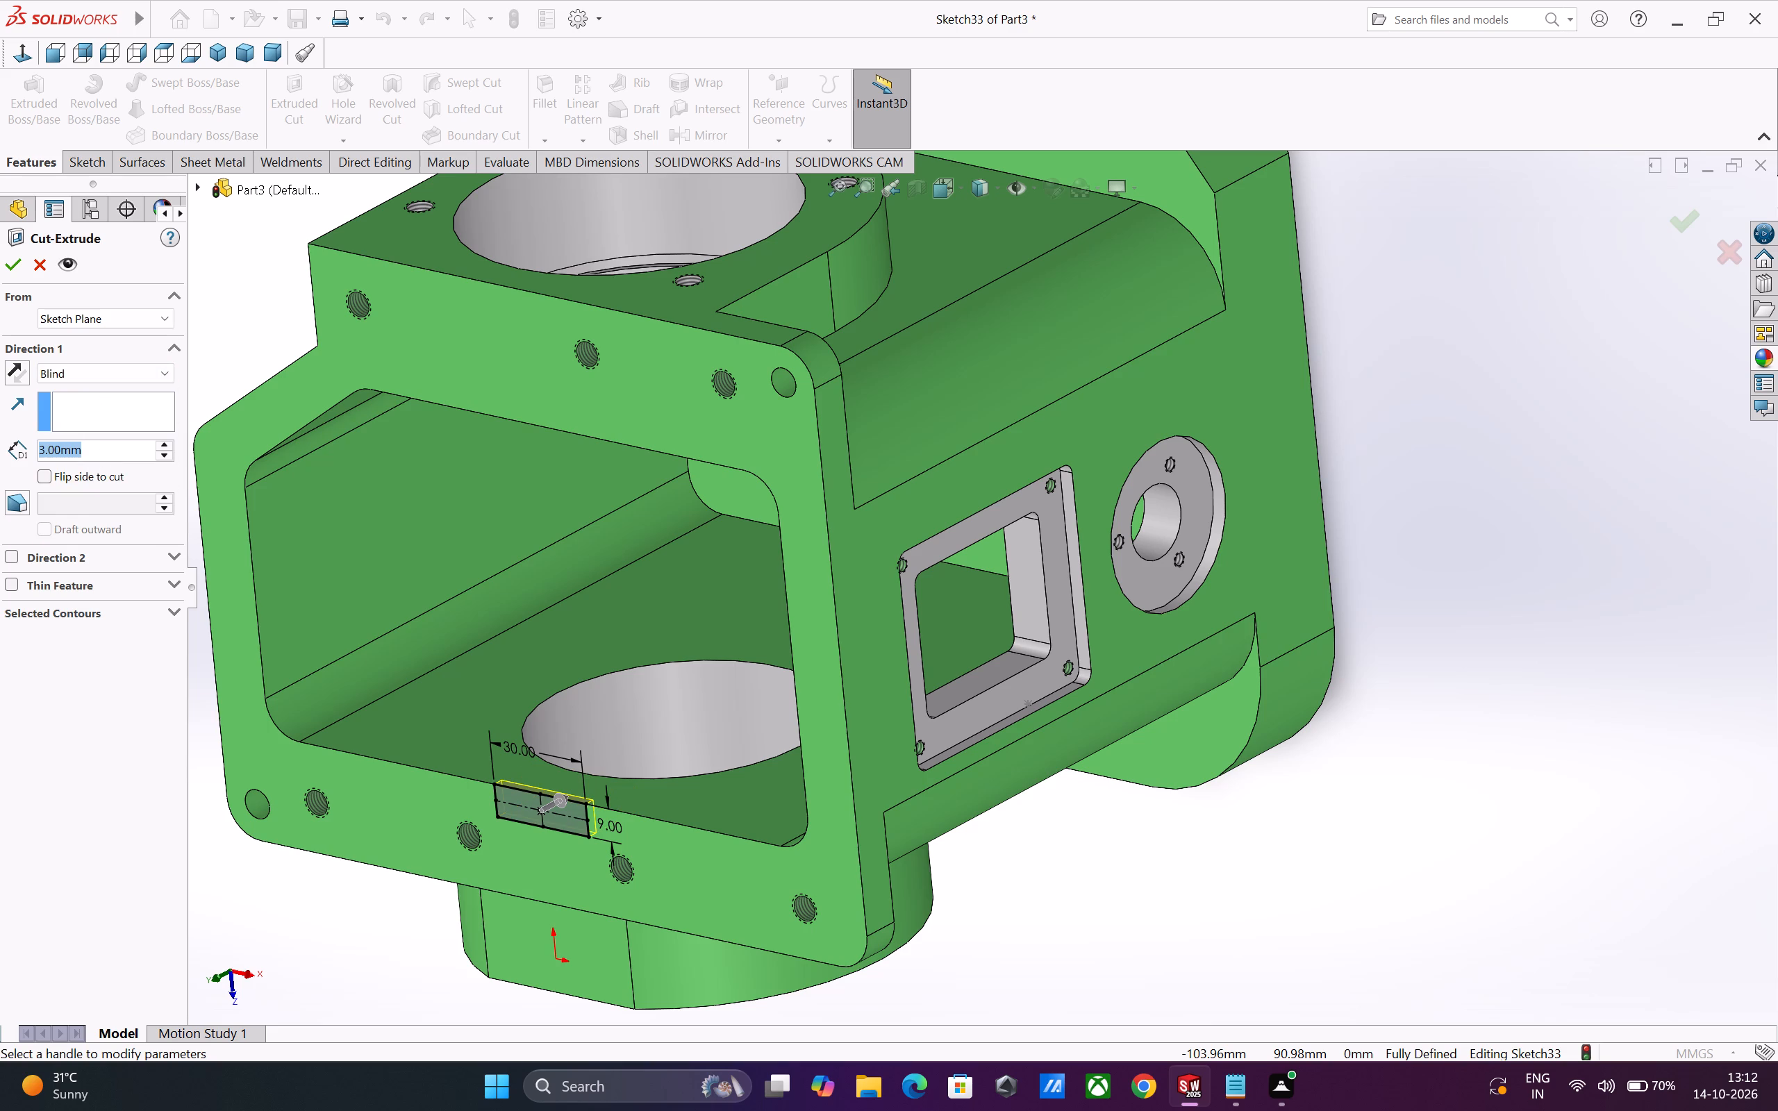
key("1")
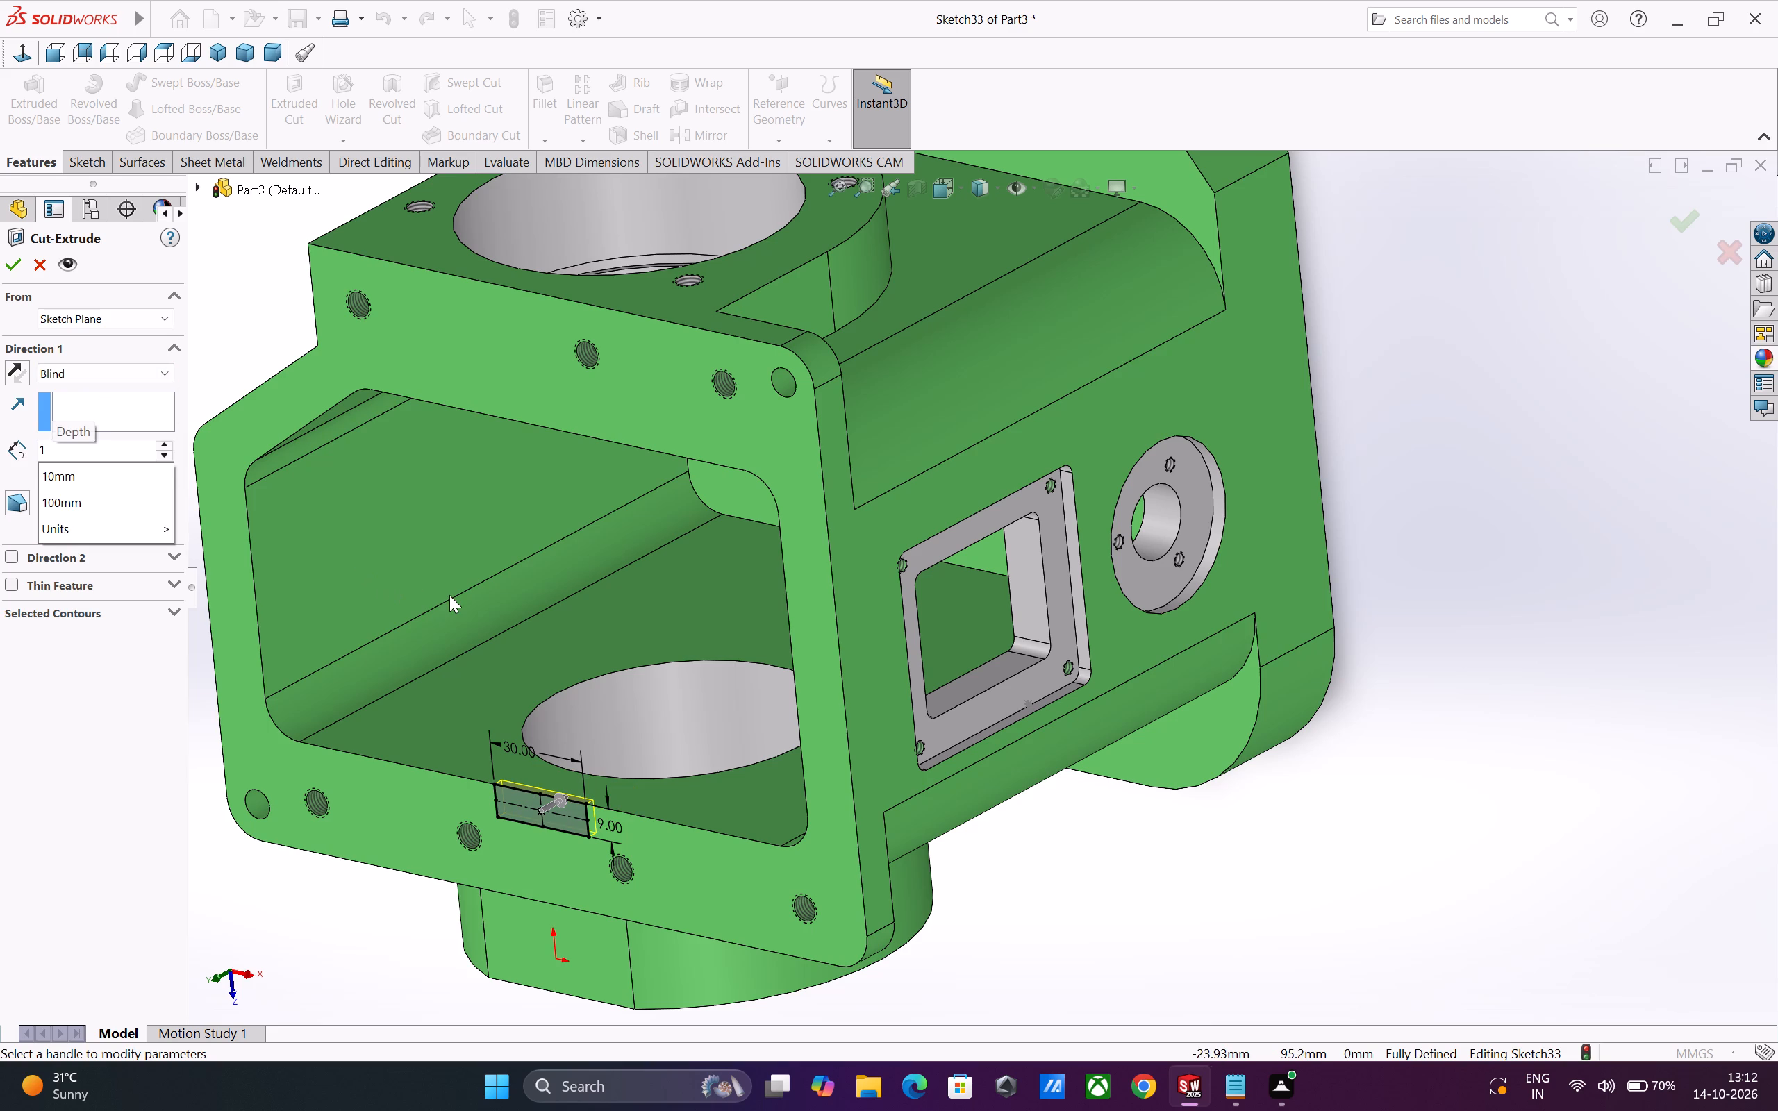
key("1")
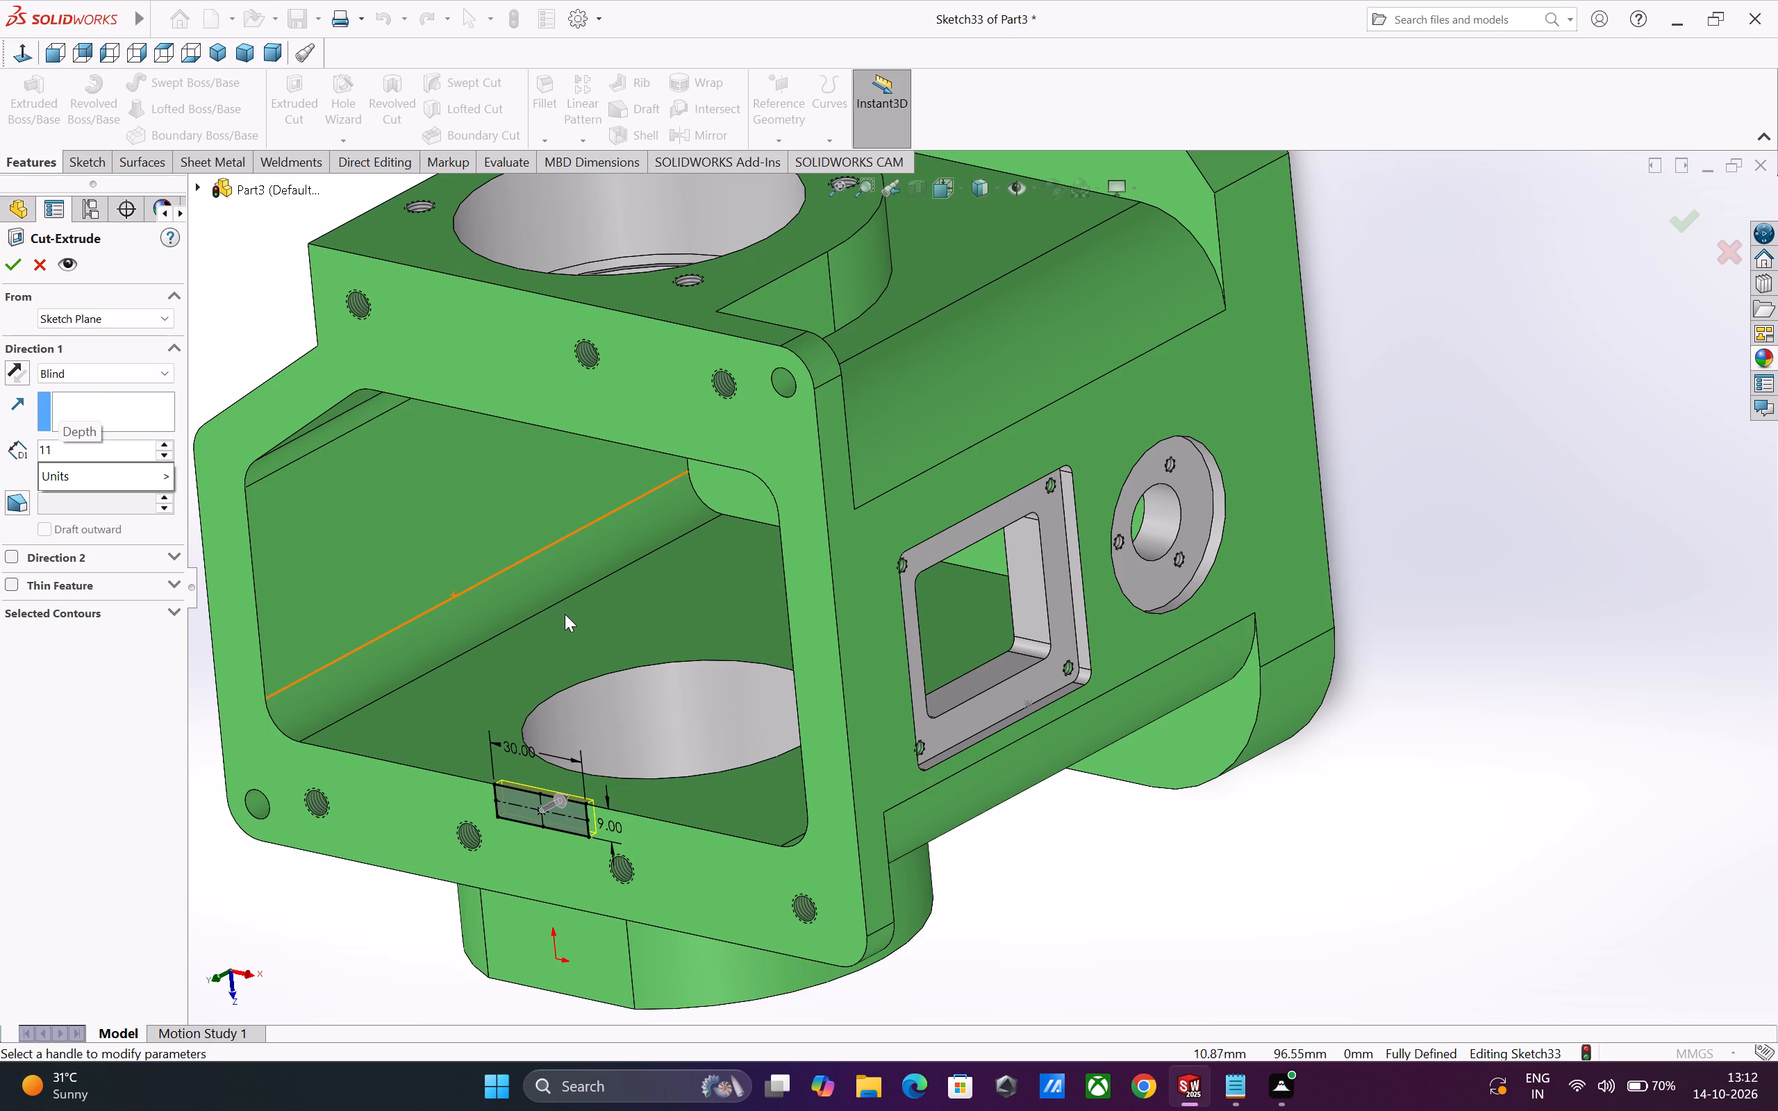
key("6")
key("Return")
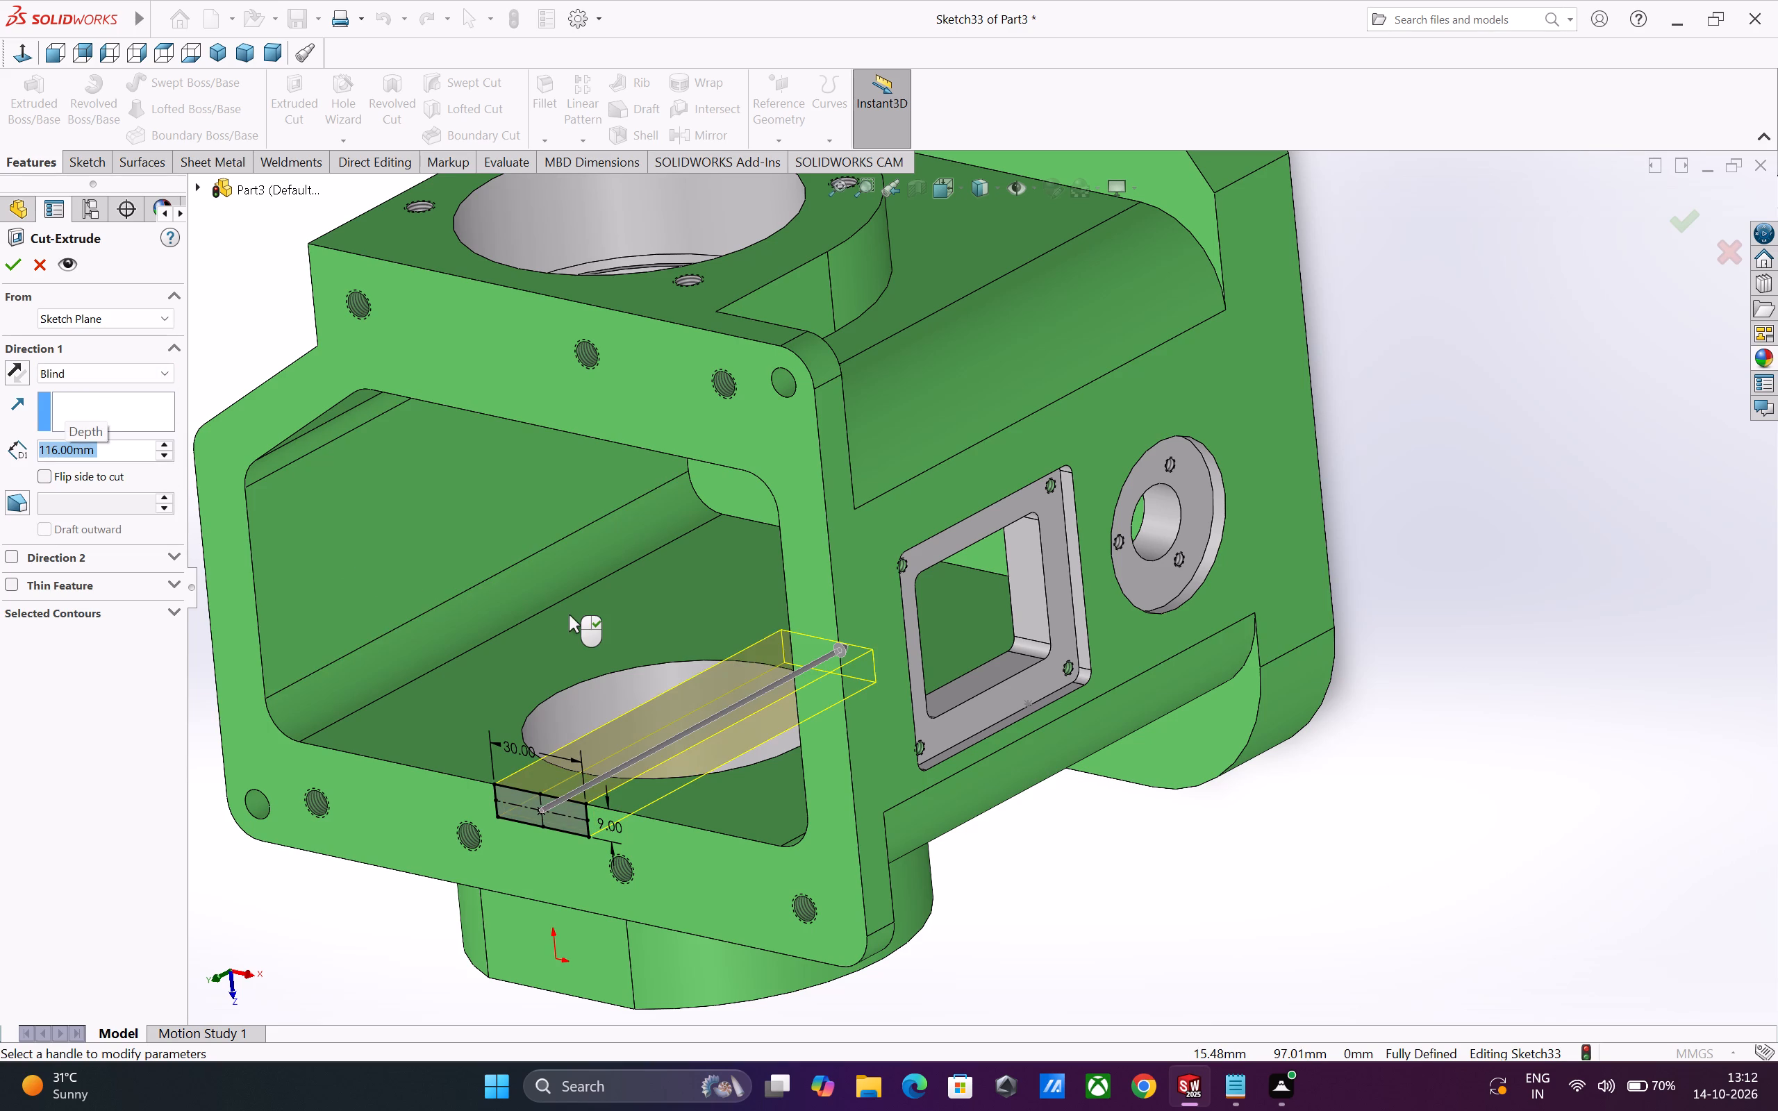
left_click(14, 267)
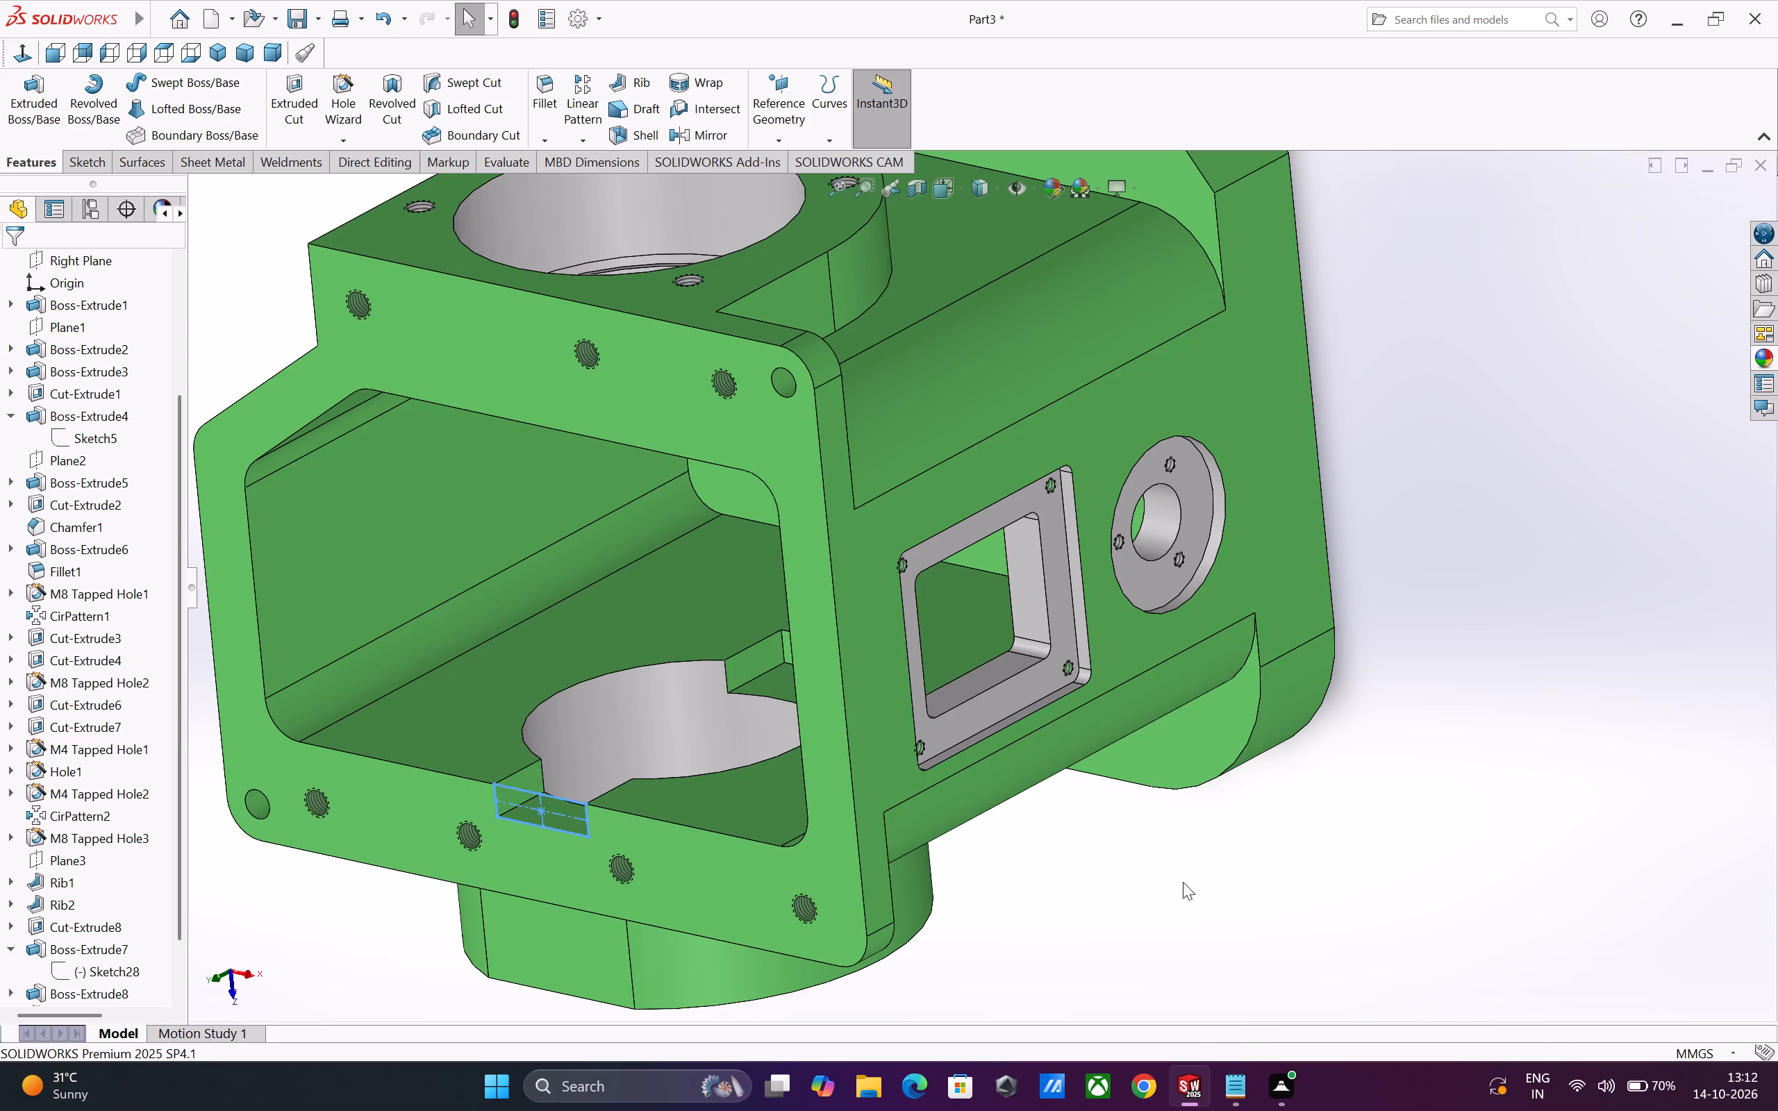
left_click(1213, 939)
Examine the new notch cut and the front bearing side of the housing from above and from the front.
middle_click_drag(1218, 942, 1302, 925)
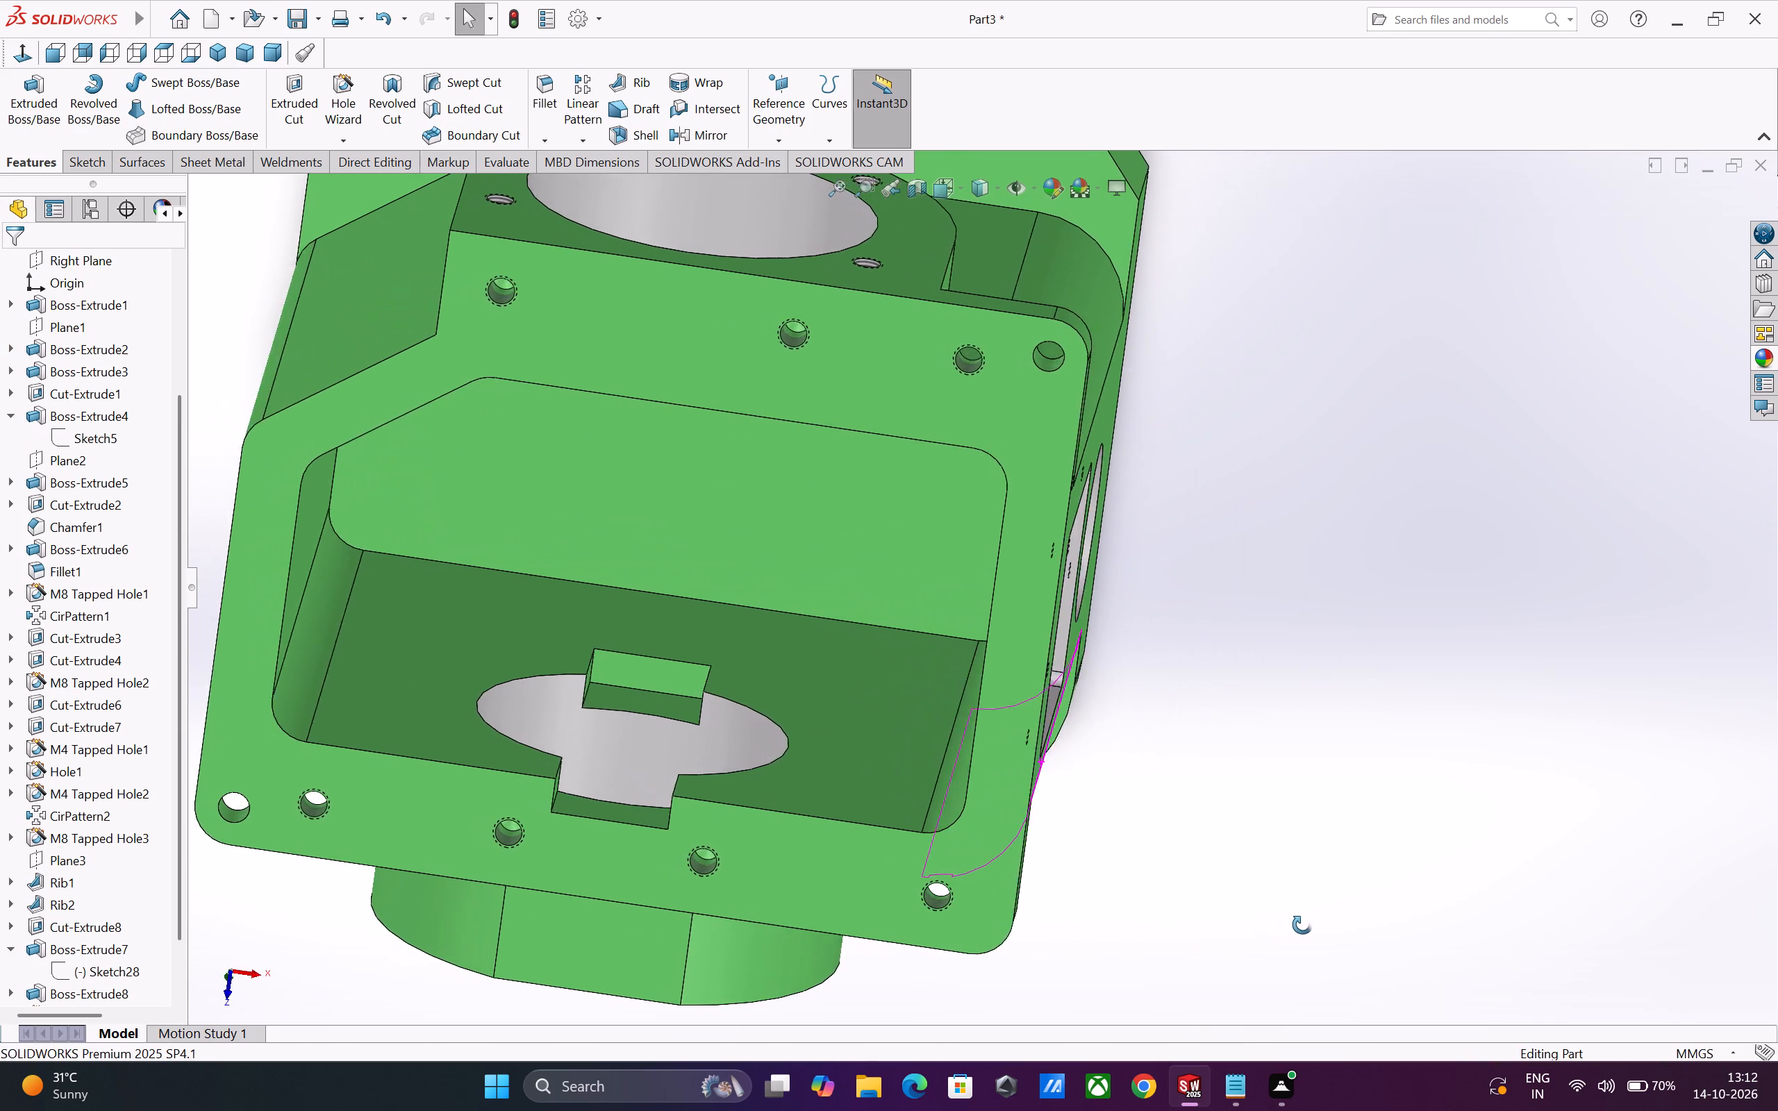
middle_click_drag(1302, 925, 1325, 926)
scroll(1247, 912, "up", 4)
middle_click_drag(1222, 896, 1149, 926)
scroll(1152, 924, "down", 2)
middle_click_drag(1095, 867, 1133, 511)
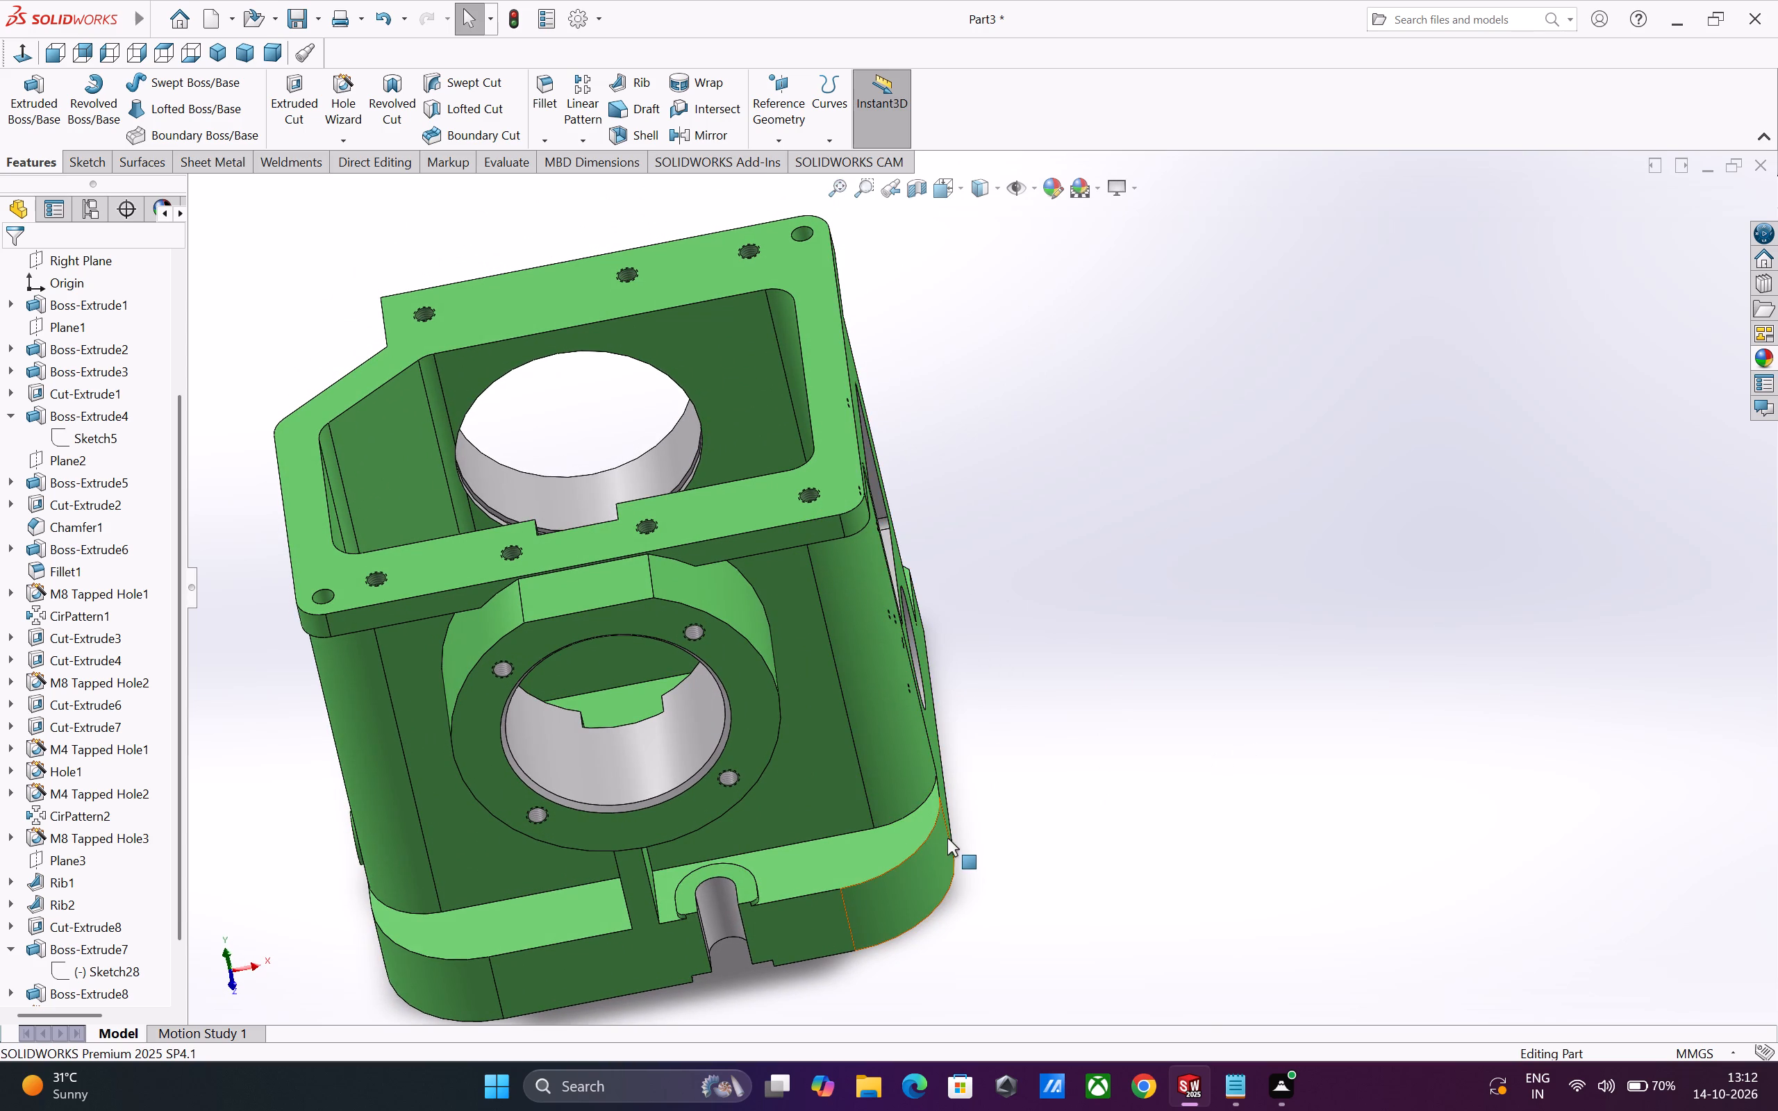
middle_click_drag(947, 838, 936, 771)
scroll(944, 773, "up", 2)
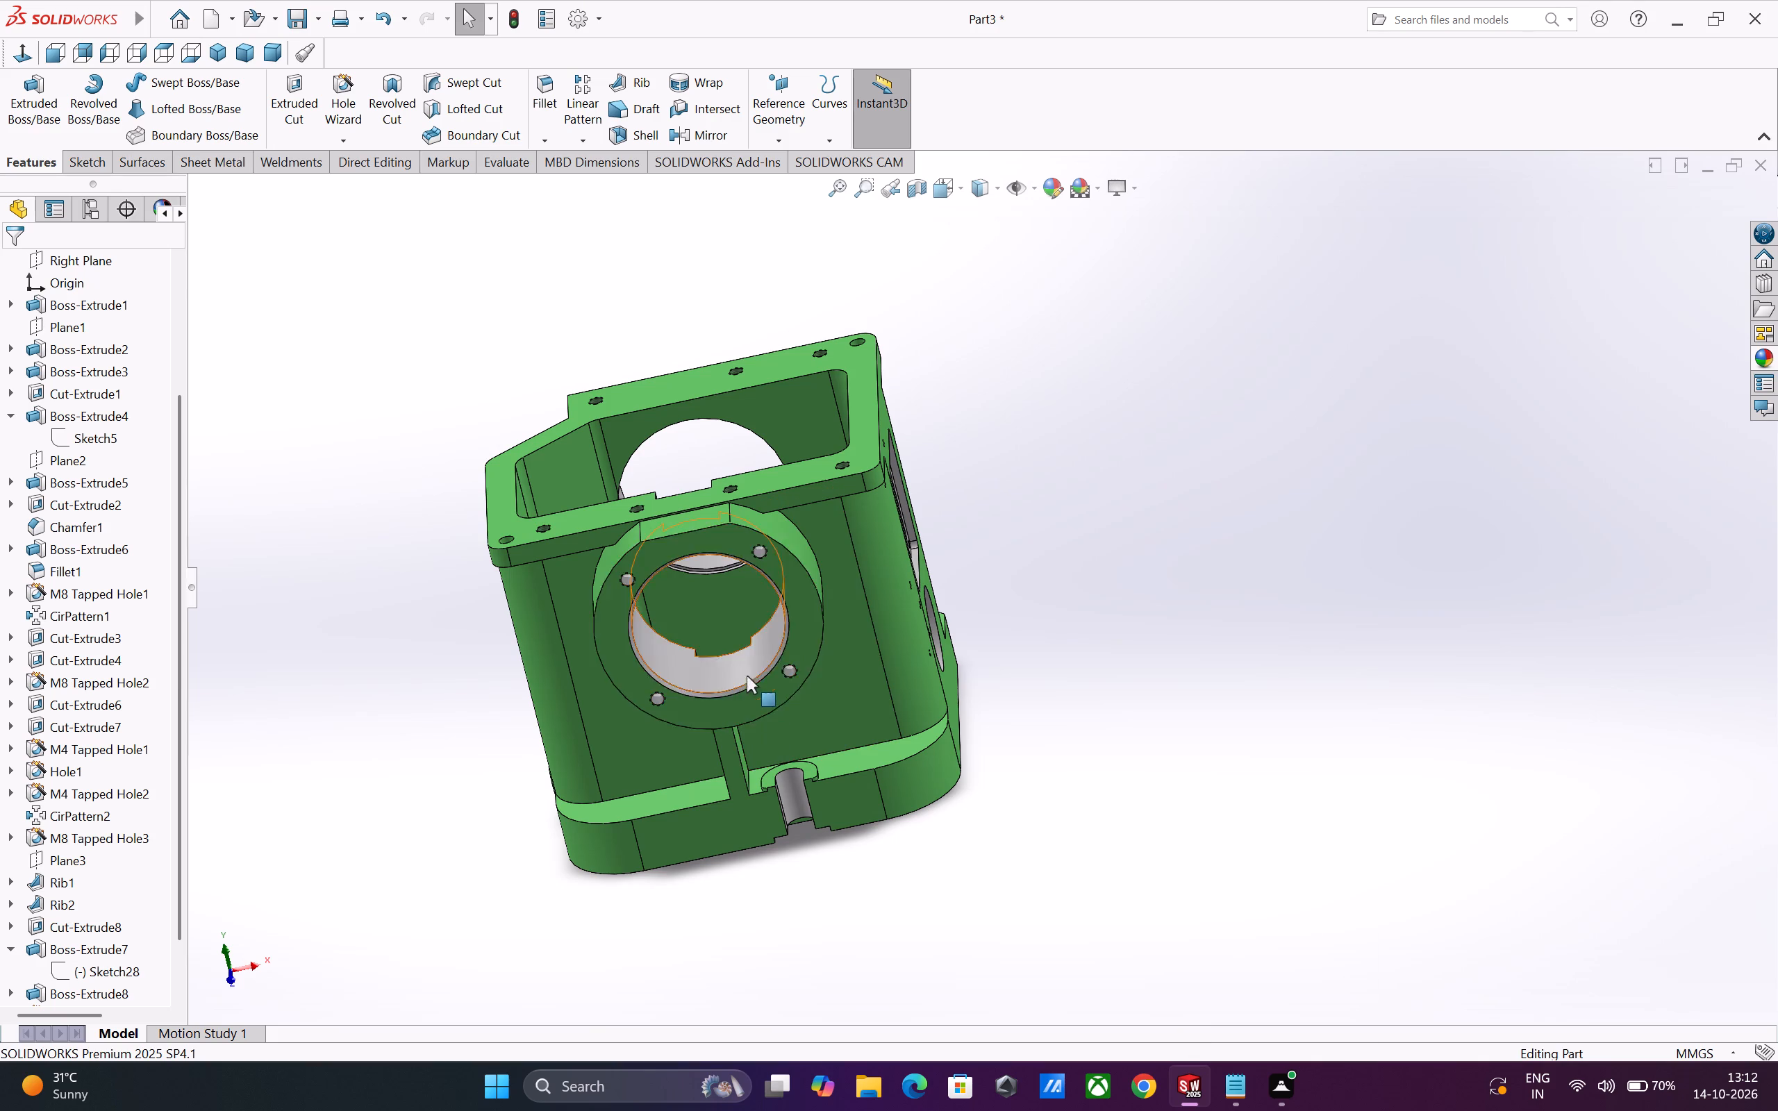
scroll(829, 685, "up", 2)
scroll(833, 702, "down", 4)
left_click(1131, 794)
scroll(879, 665, "down", 3)
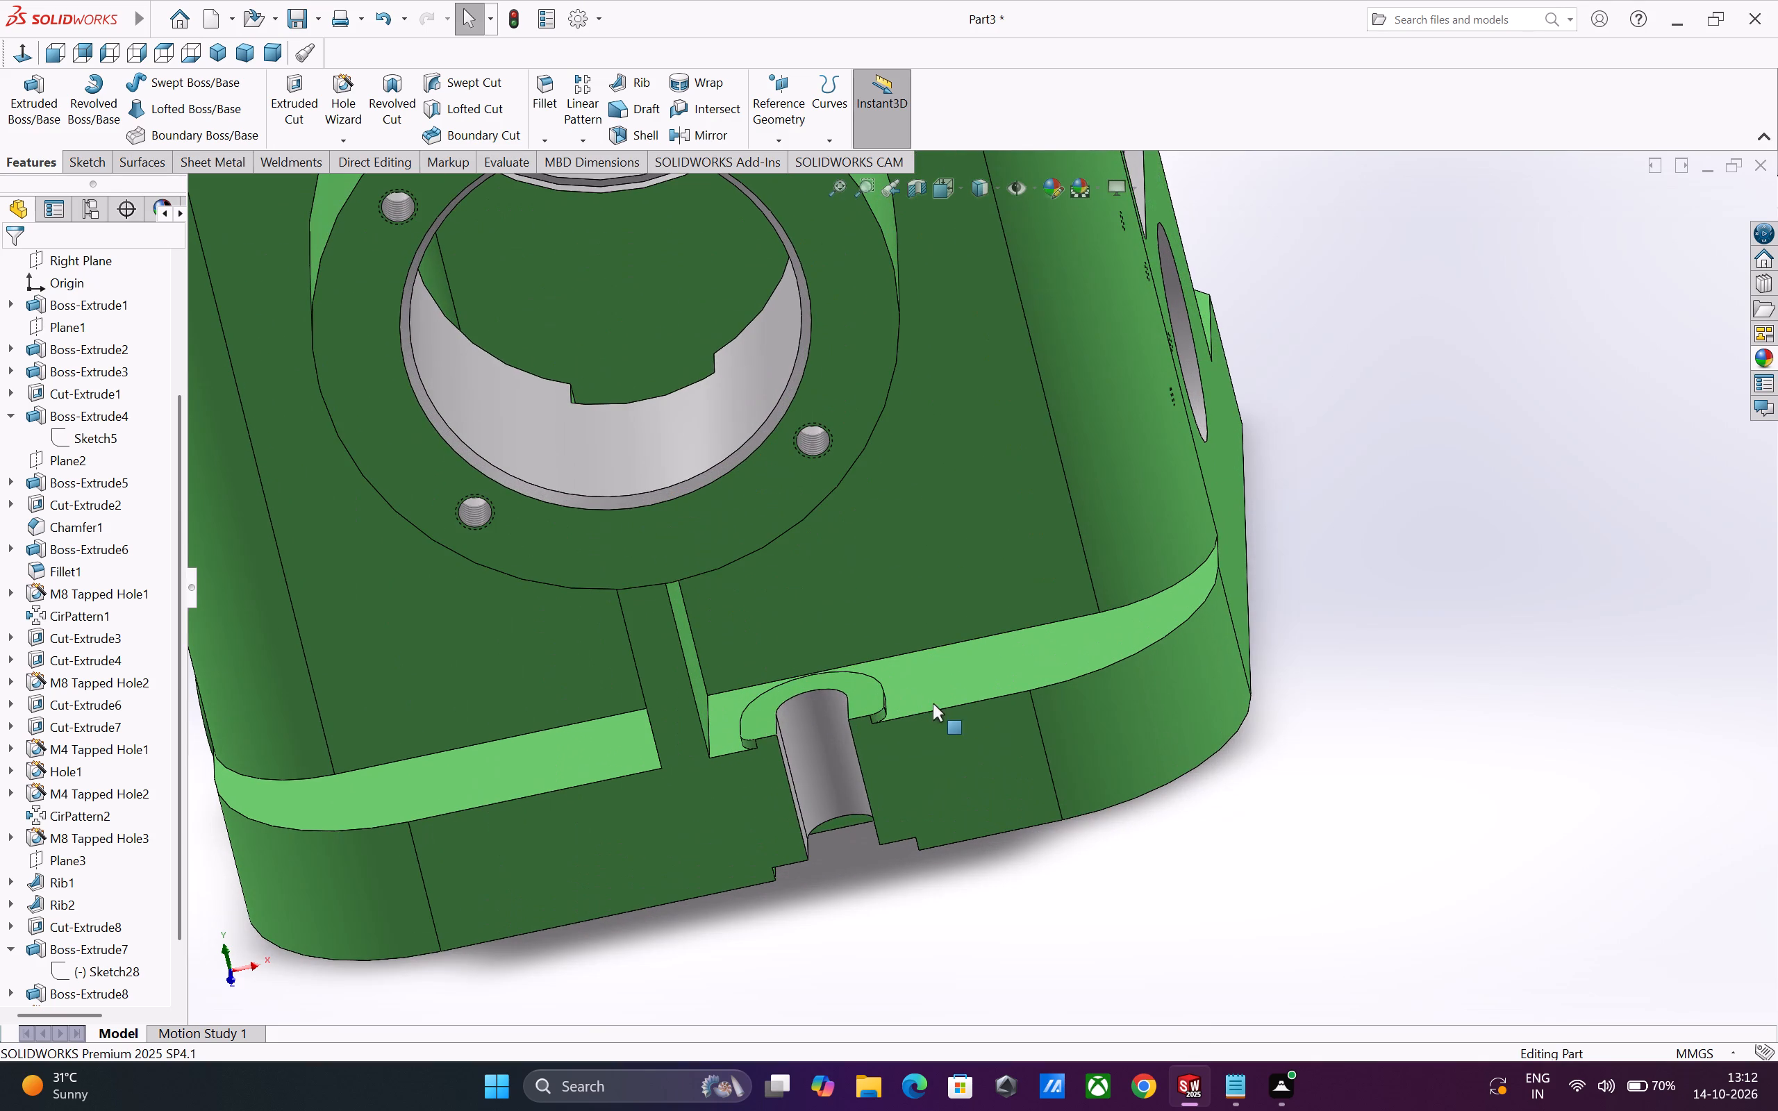
Select the U-shaped slot seat faces, the top flange's M8 tapped holes and the two 8 mm corner holes together.
left_click(865, 690, "ctrl")
middle_click_drag(977, 781, 847, 871)
scroll(864, 869, "up", 4)
middle_click_drag(1240, 644, 1102, 787)
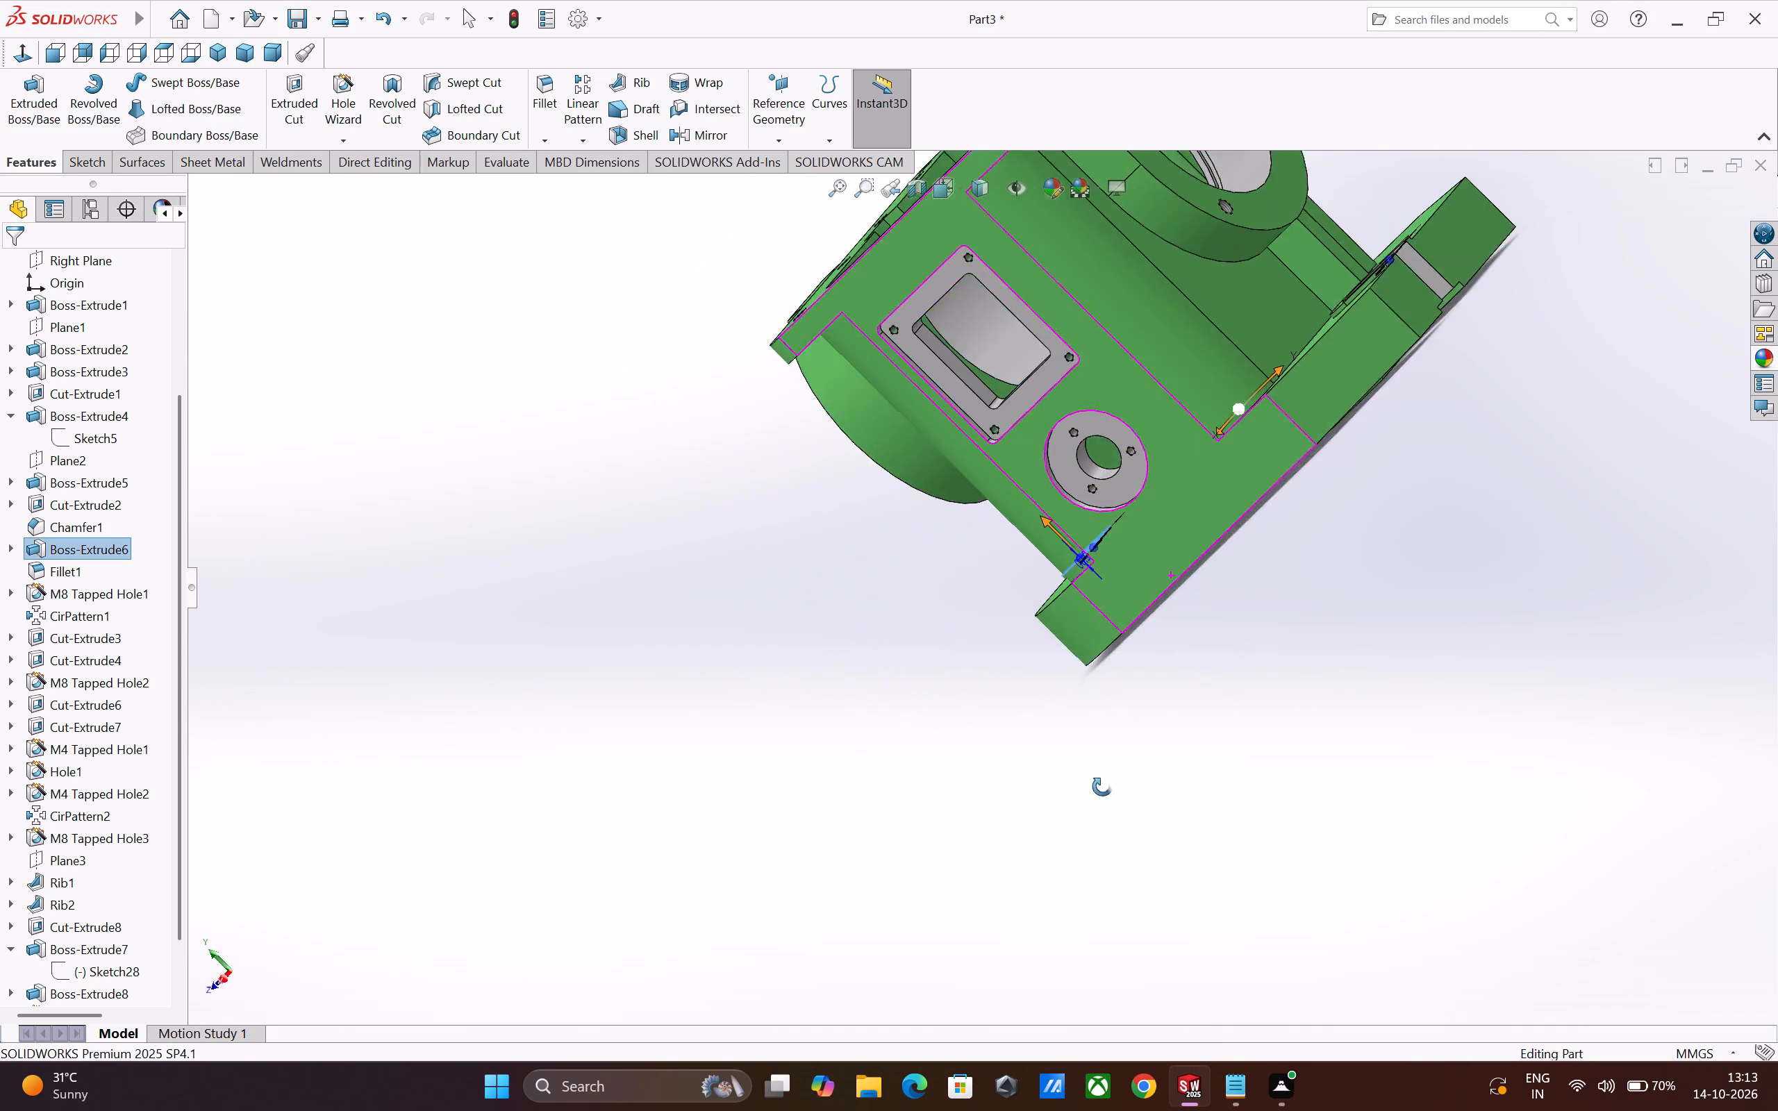
middle_click_drag(1102, 787, 1100, 964)
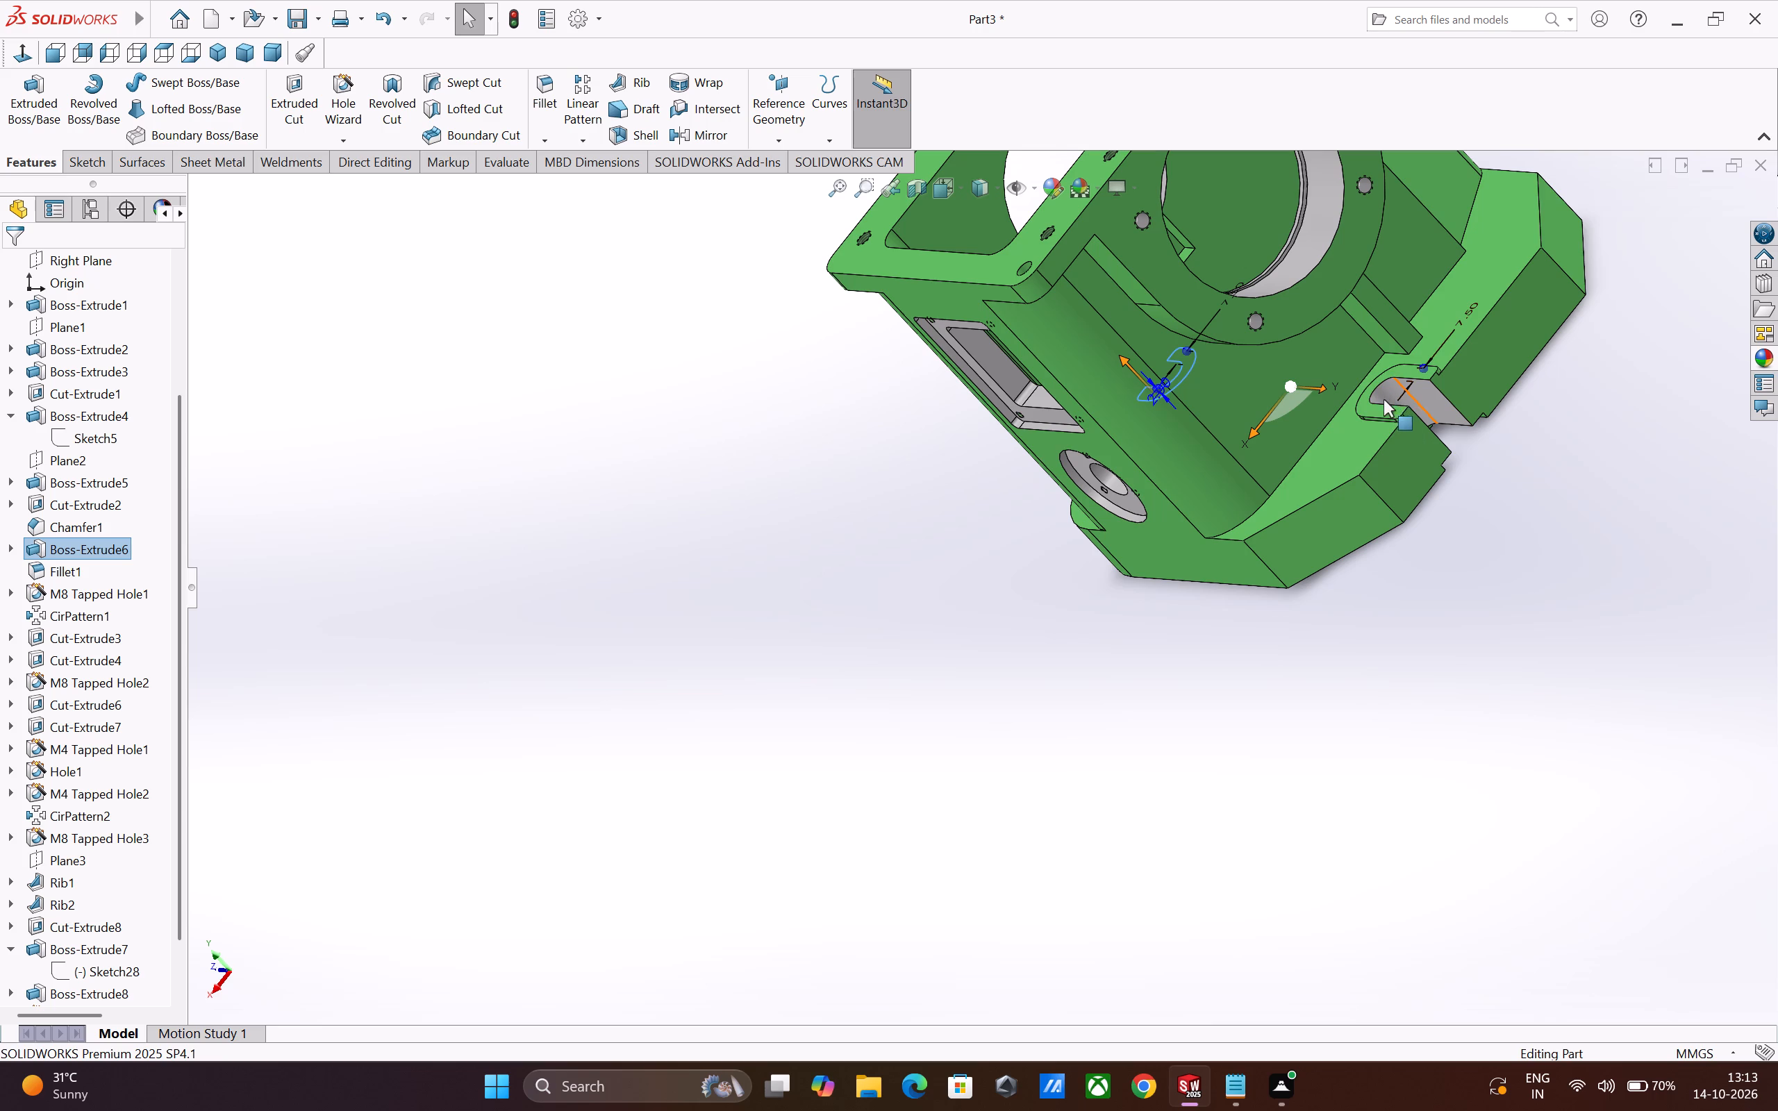
left_click(1379, 406, "ctrl")
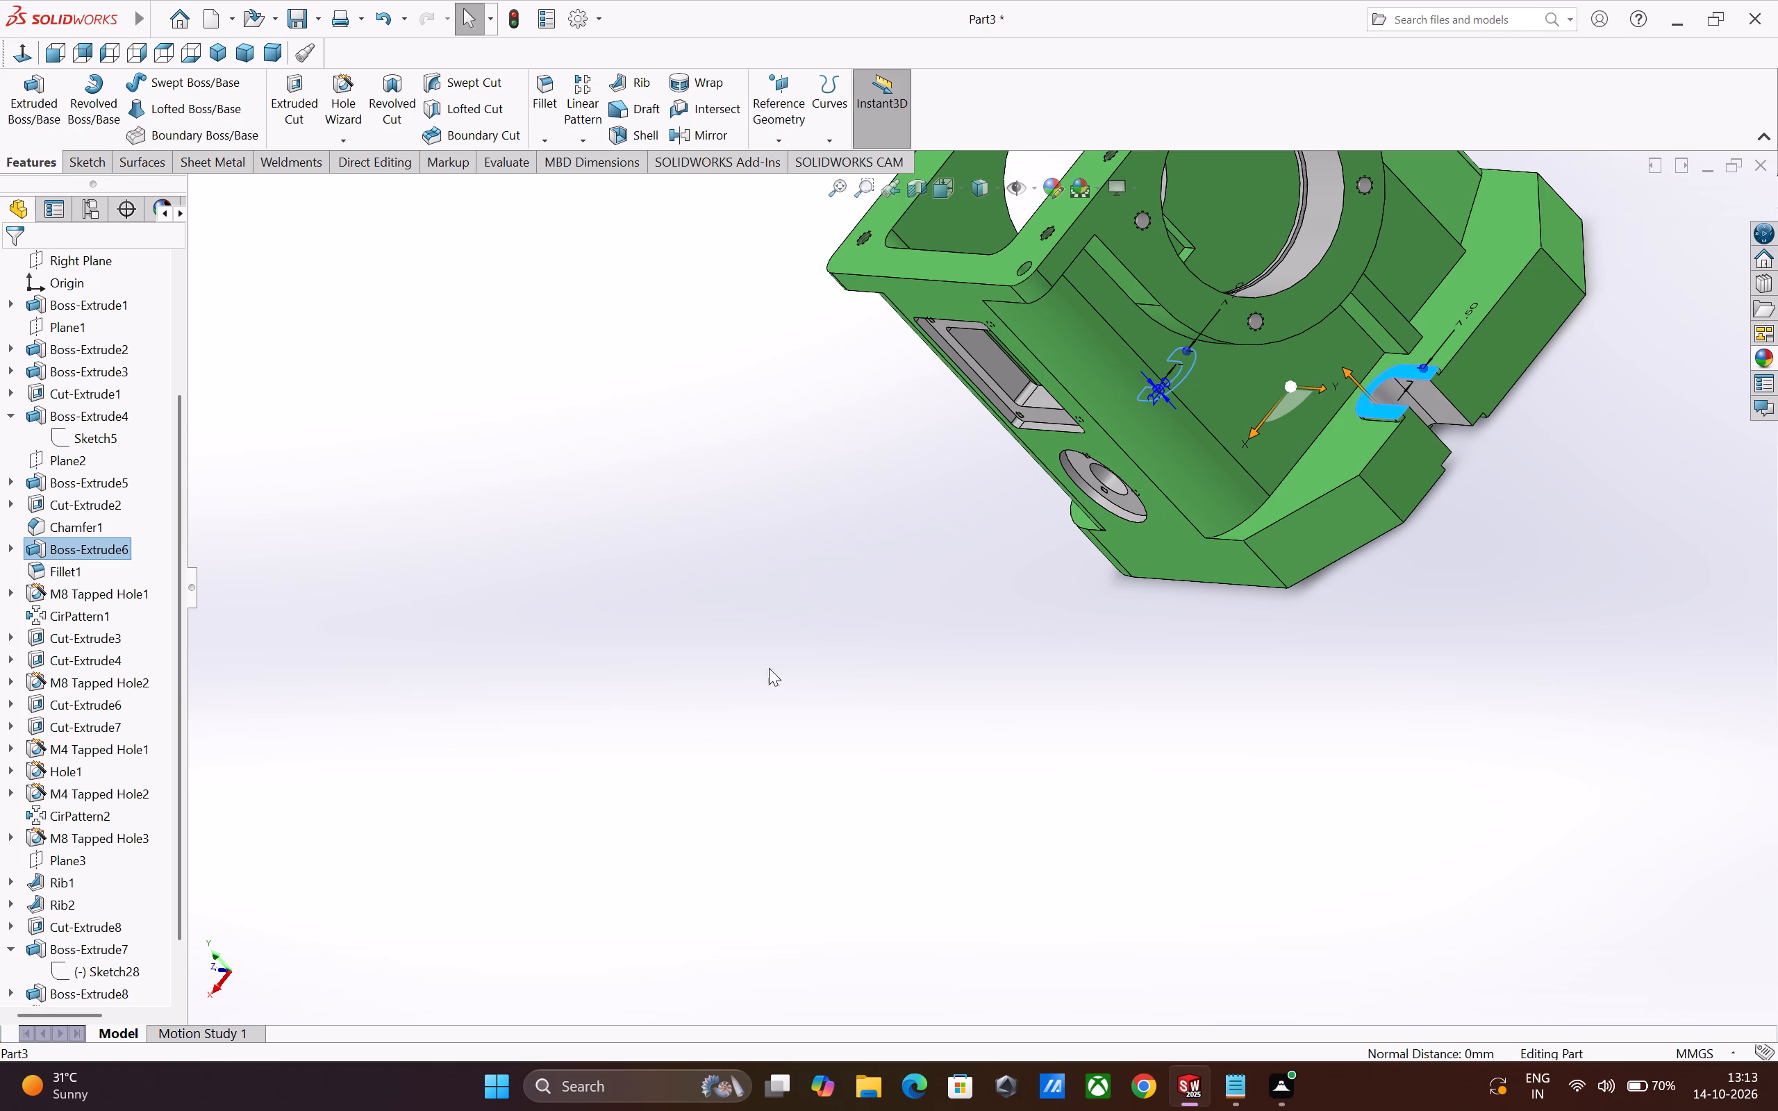
left_click(72, 549, "ctrl")
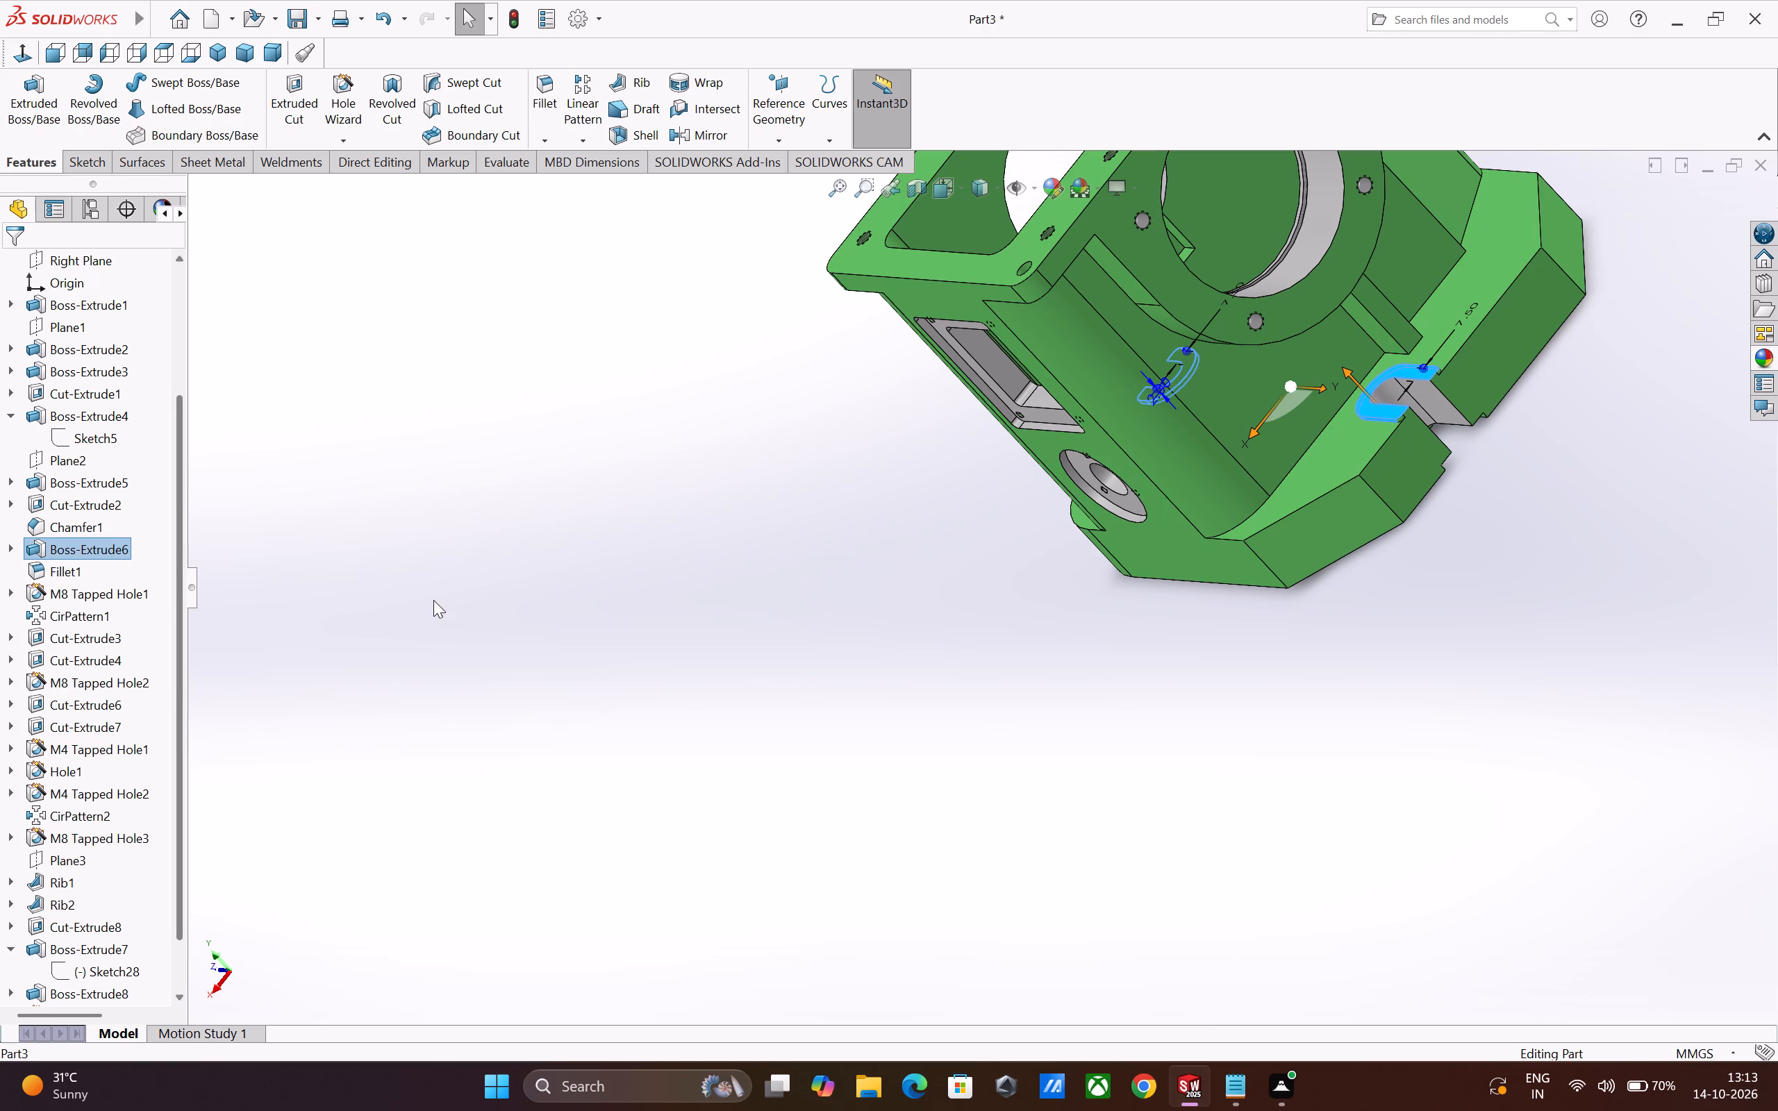
middle_click_drag(442, 601, 628, 502)
scroll(913, 686, "up", 3)
scroll(1149, 408, "down", 3)
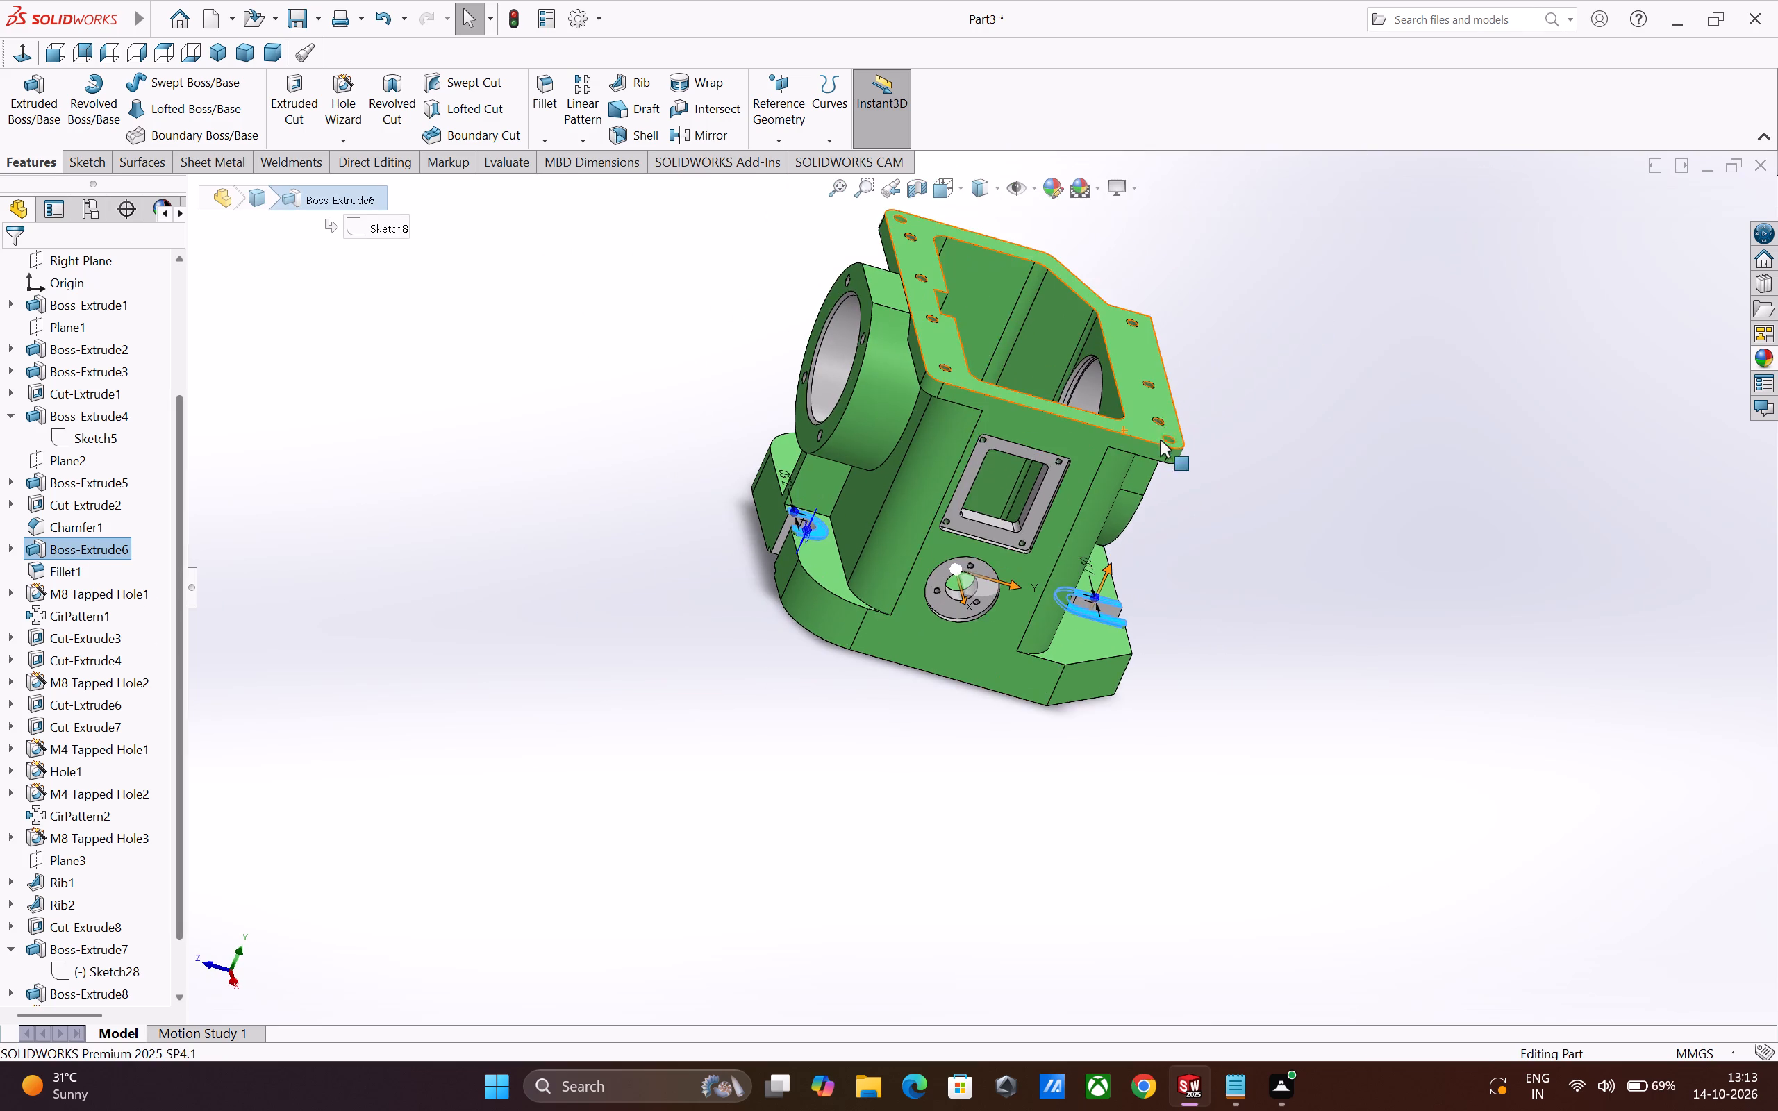
scroll(1160, 440, "down", 1)
middle_click_drag(1250, 472, 1218, 615)
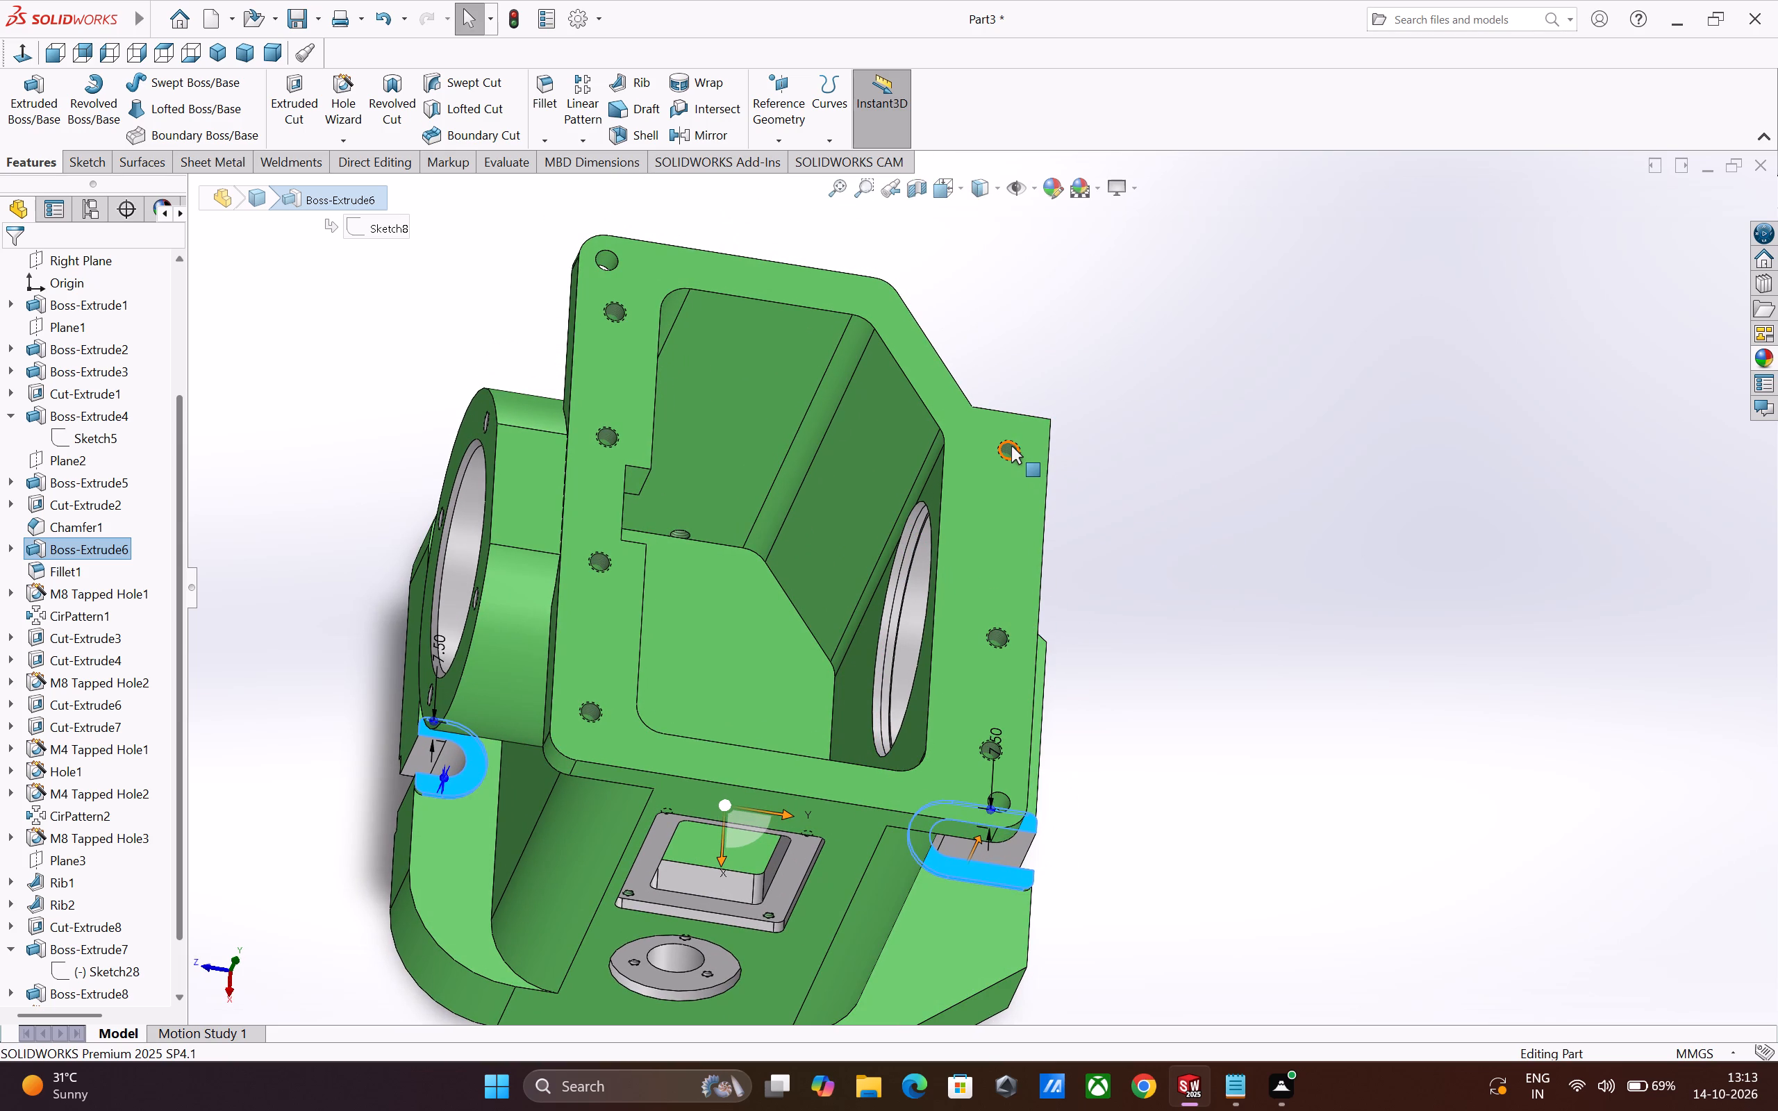
left_click(1011, 446, "ctrl")
left_click(119, 837, "ctrl")
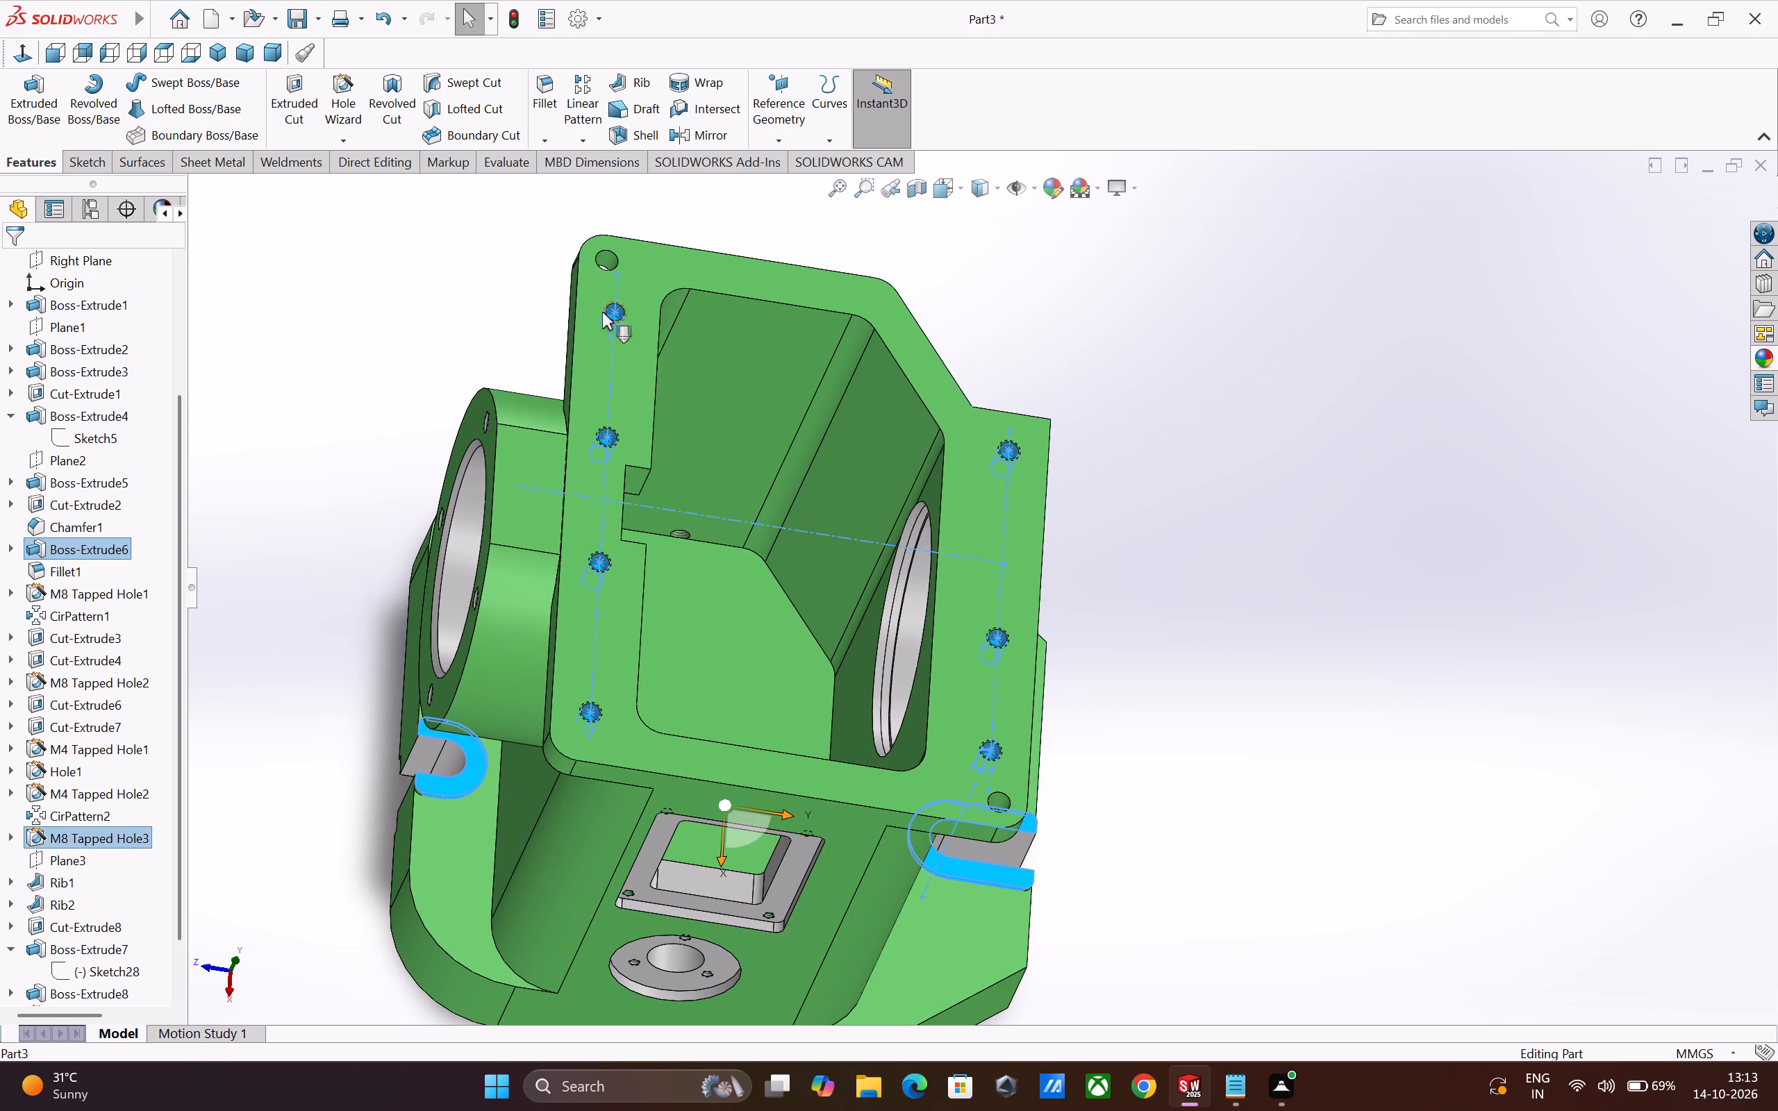
left_click(608, 256, "ctrl")
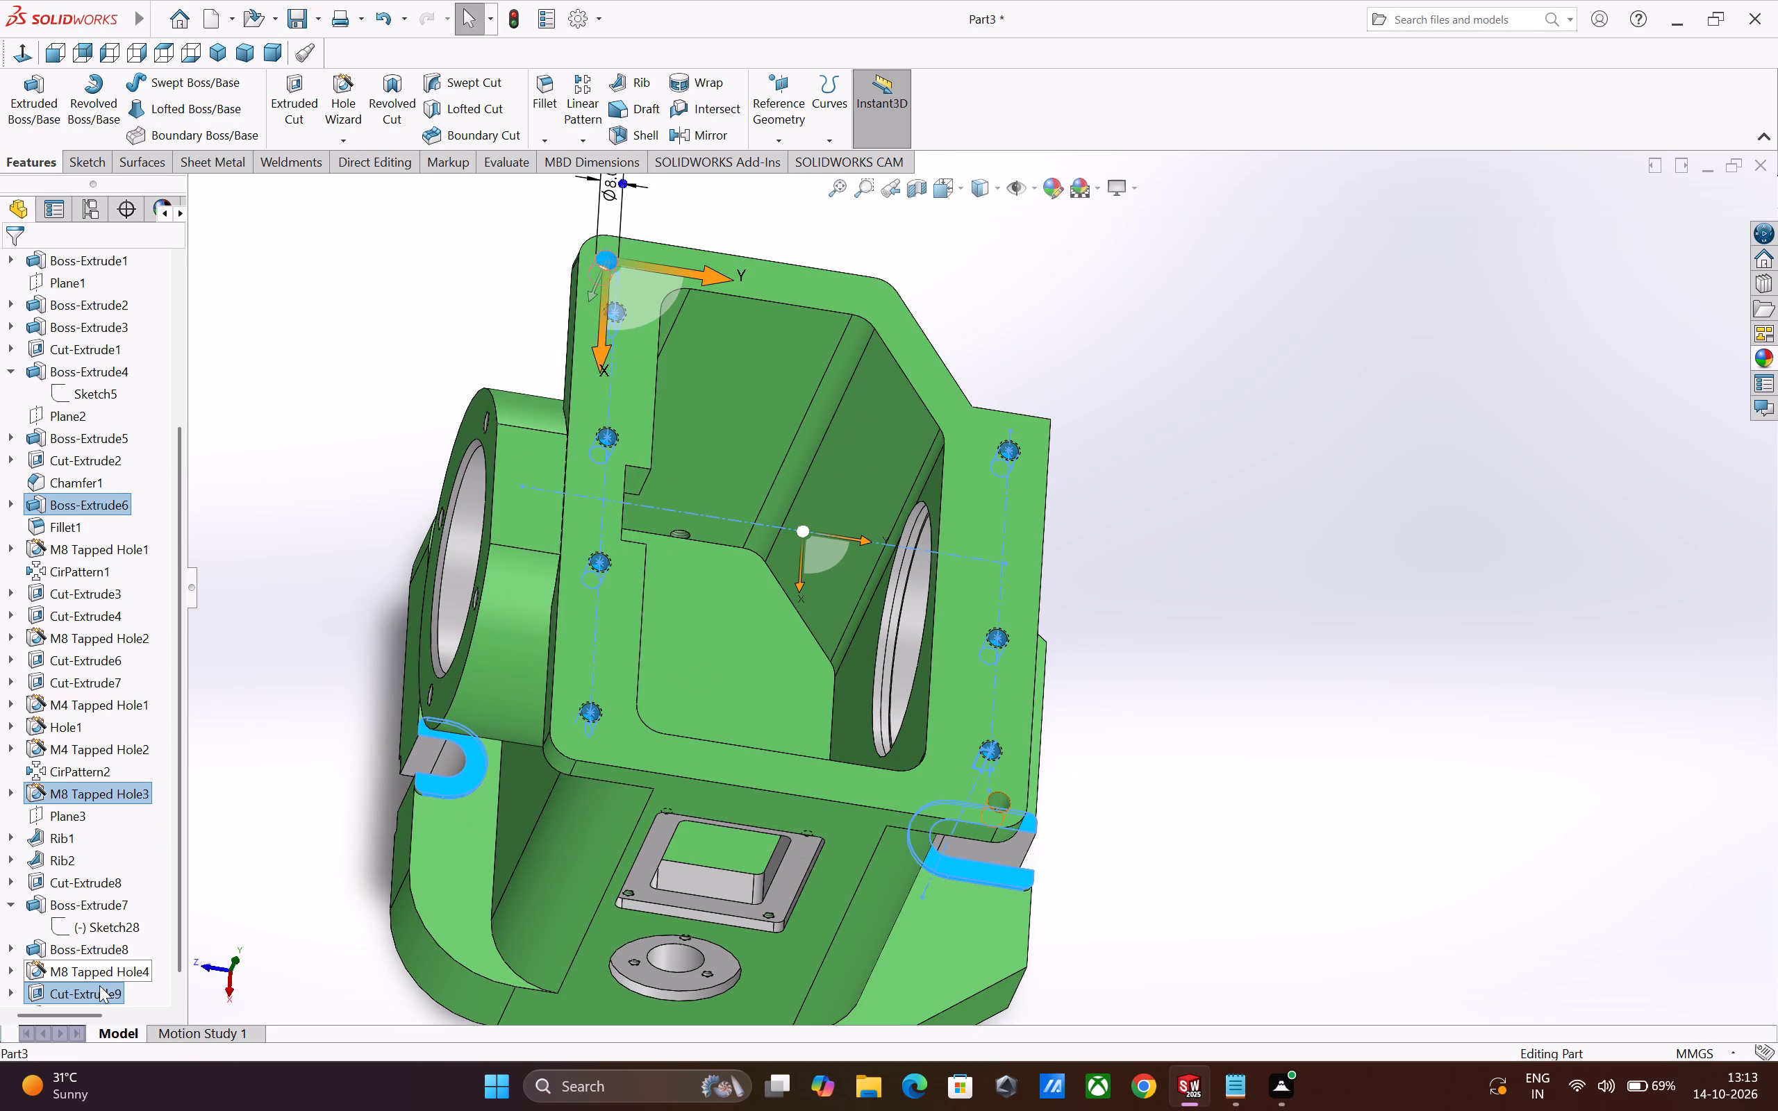
left_click(99, 986, "ctrl")
Add both underside faces of the base plate and the shallow groove floor between them to the selection.
middle_click_drag(344, 818, 357, 819)
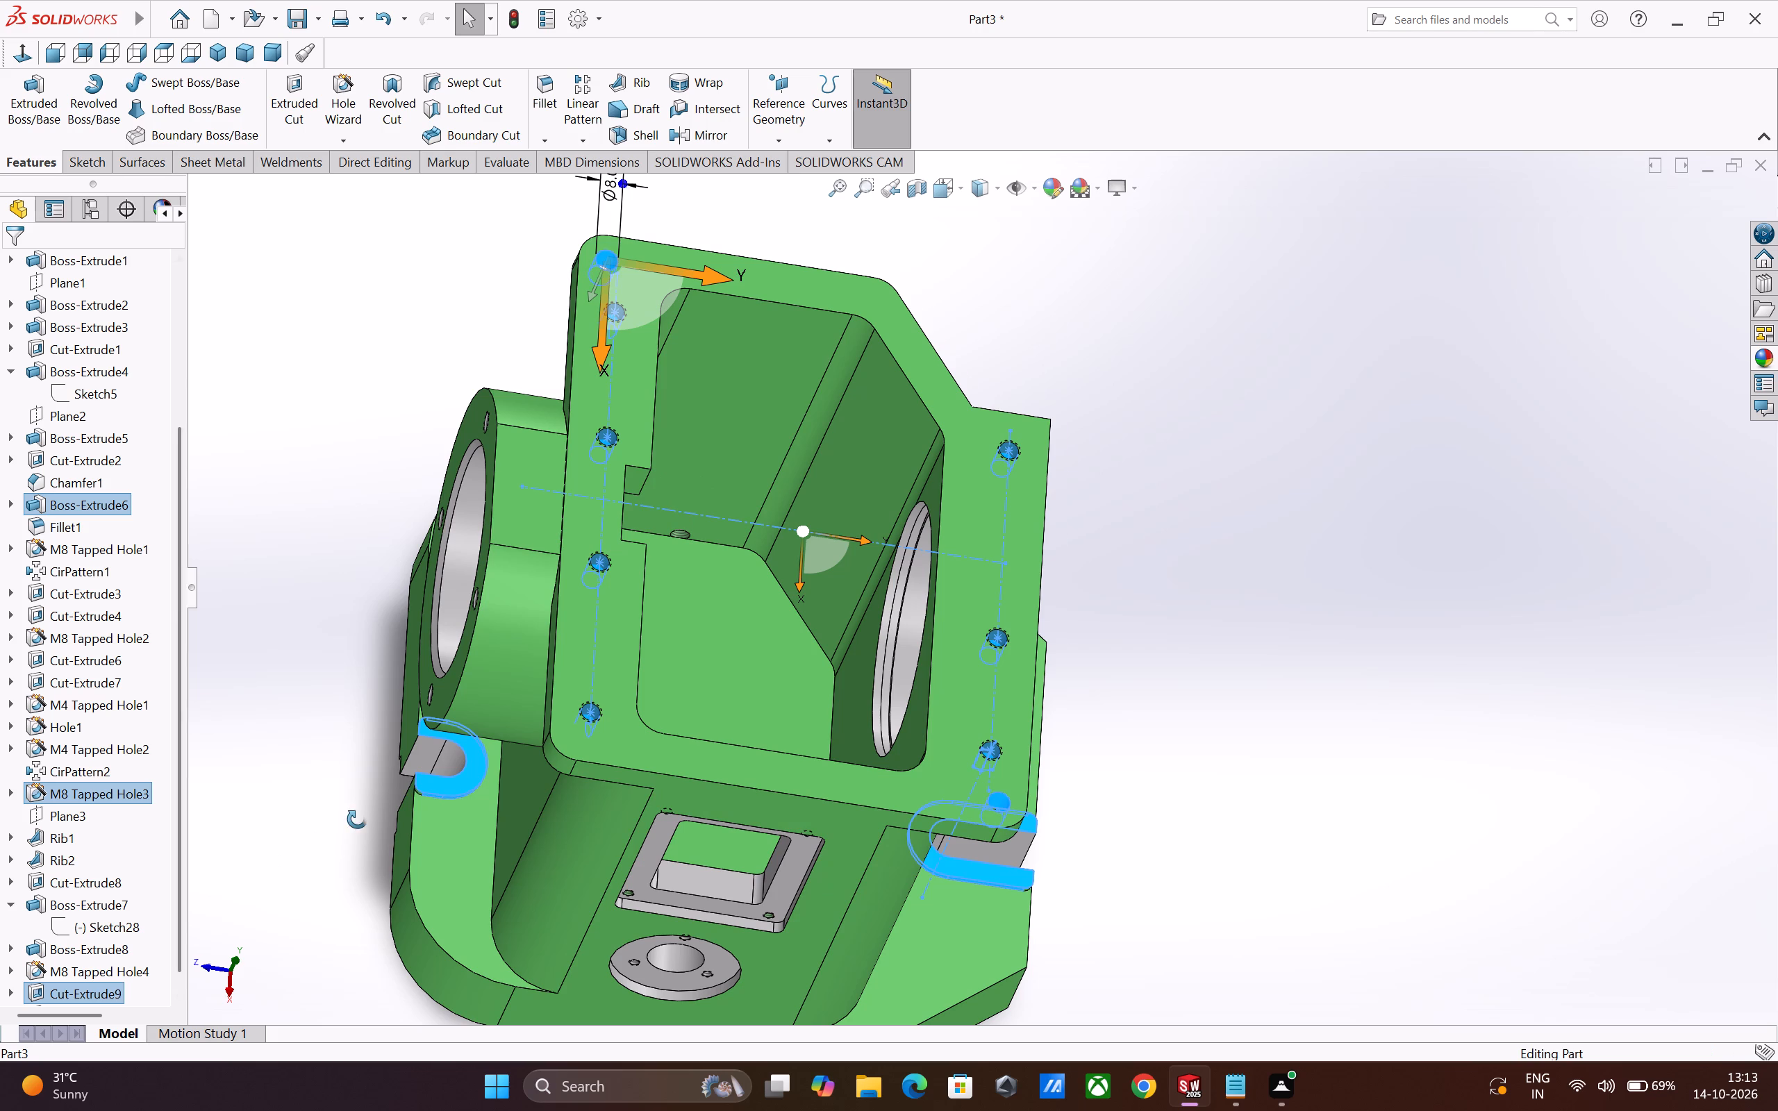
middle_click_drag(357, 819, 626, 771)
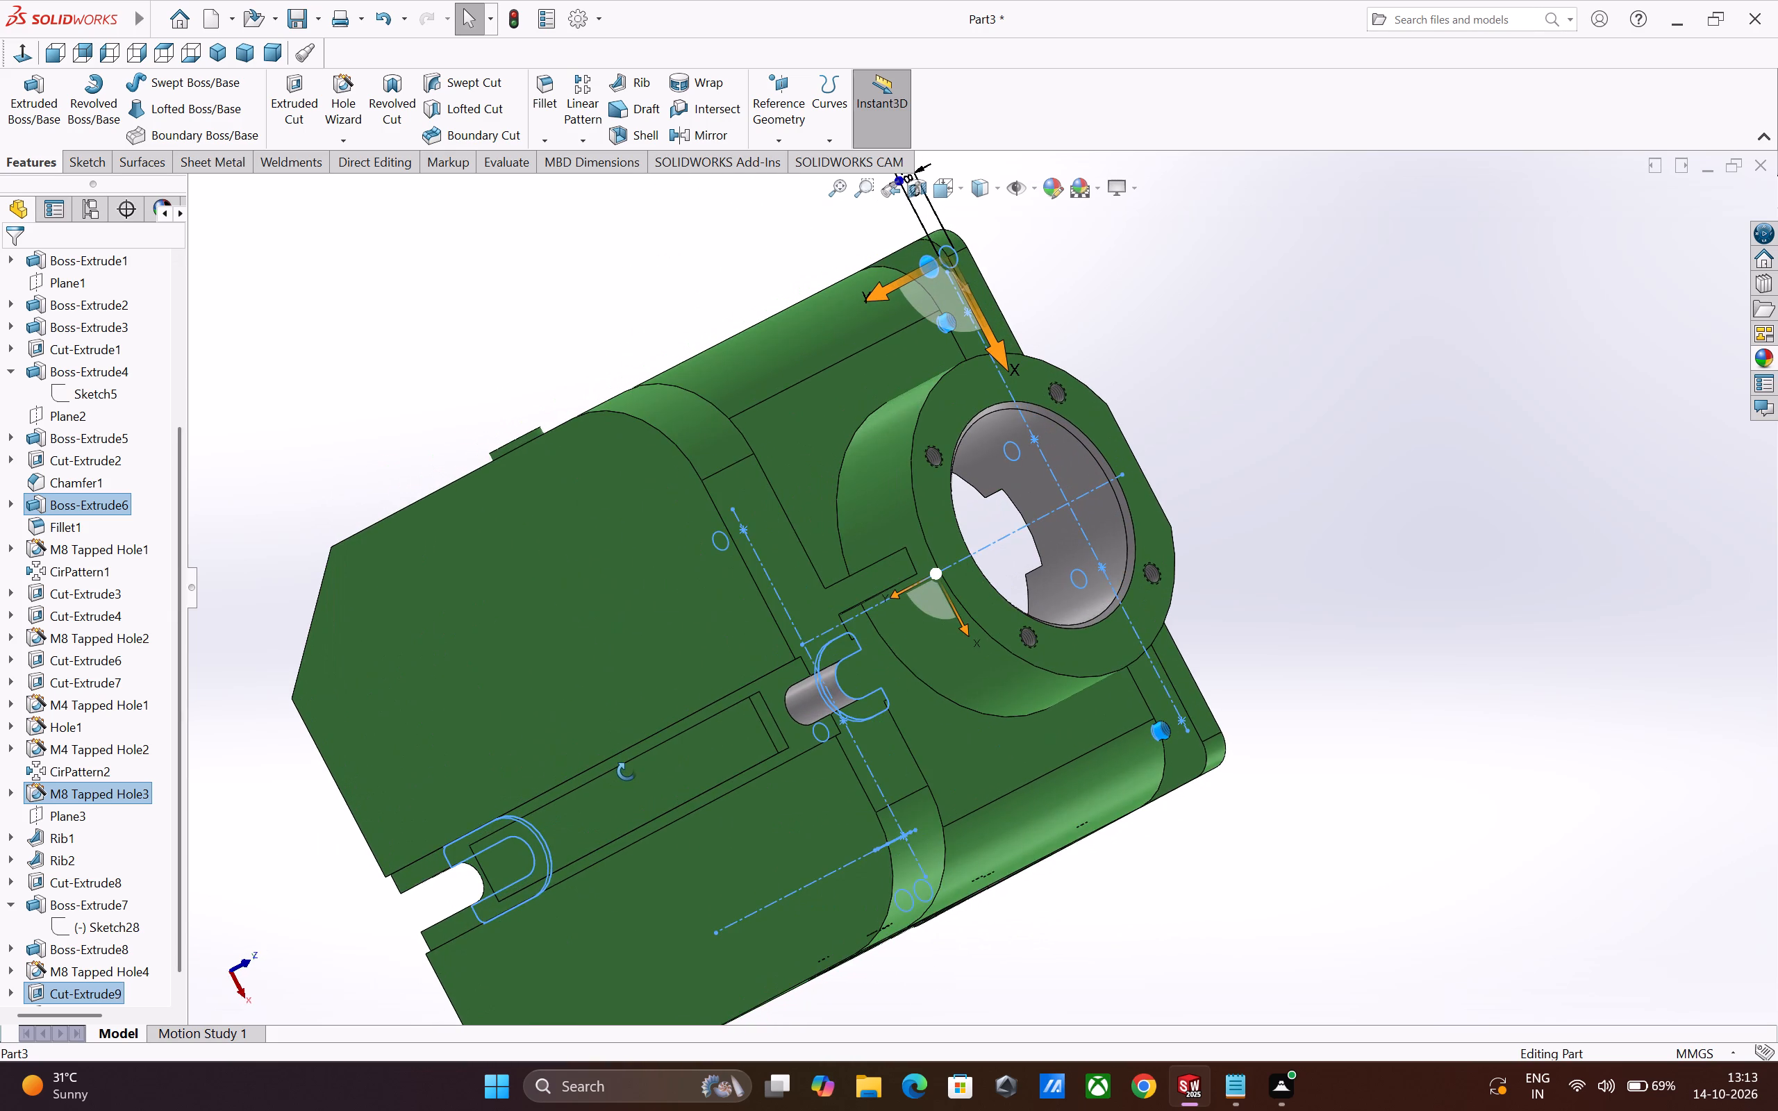
middle_click_drag(626, 771, 670, 735)
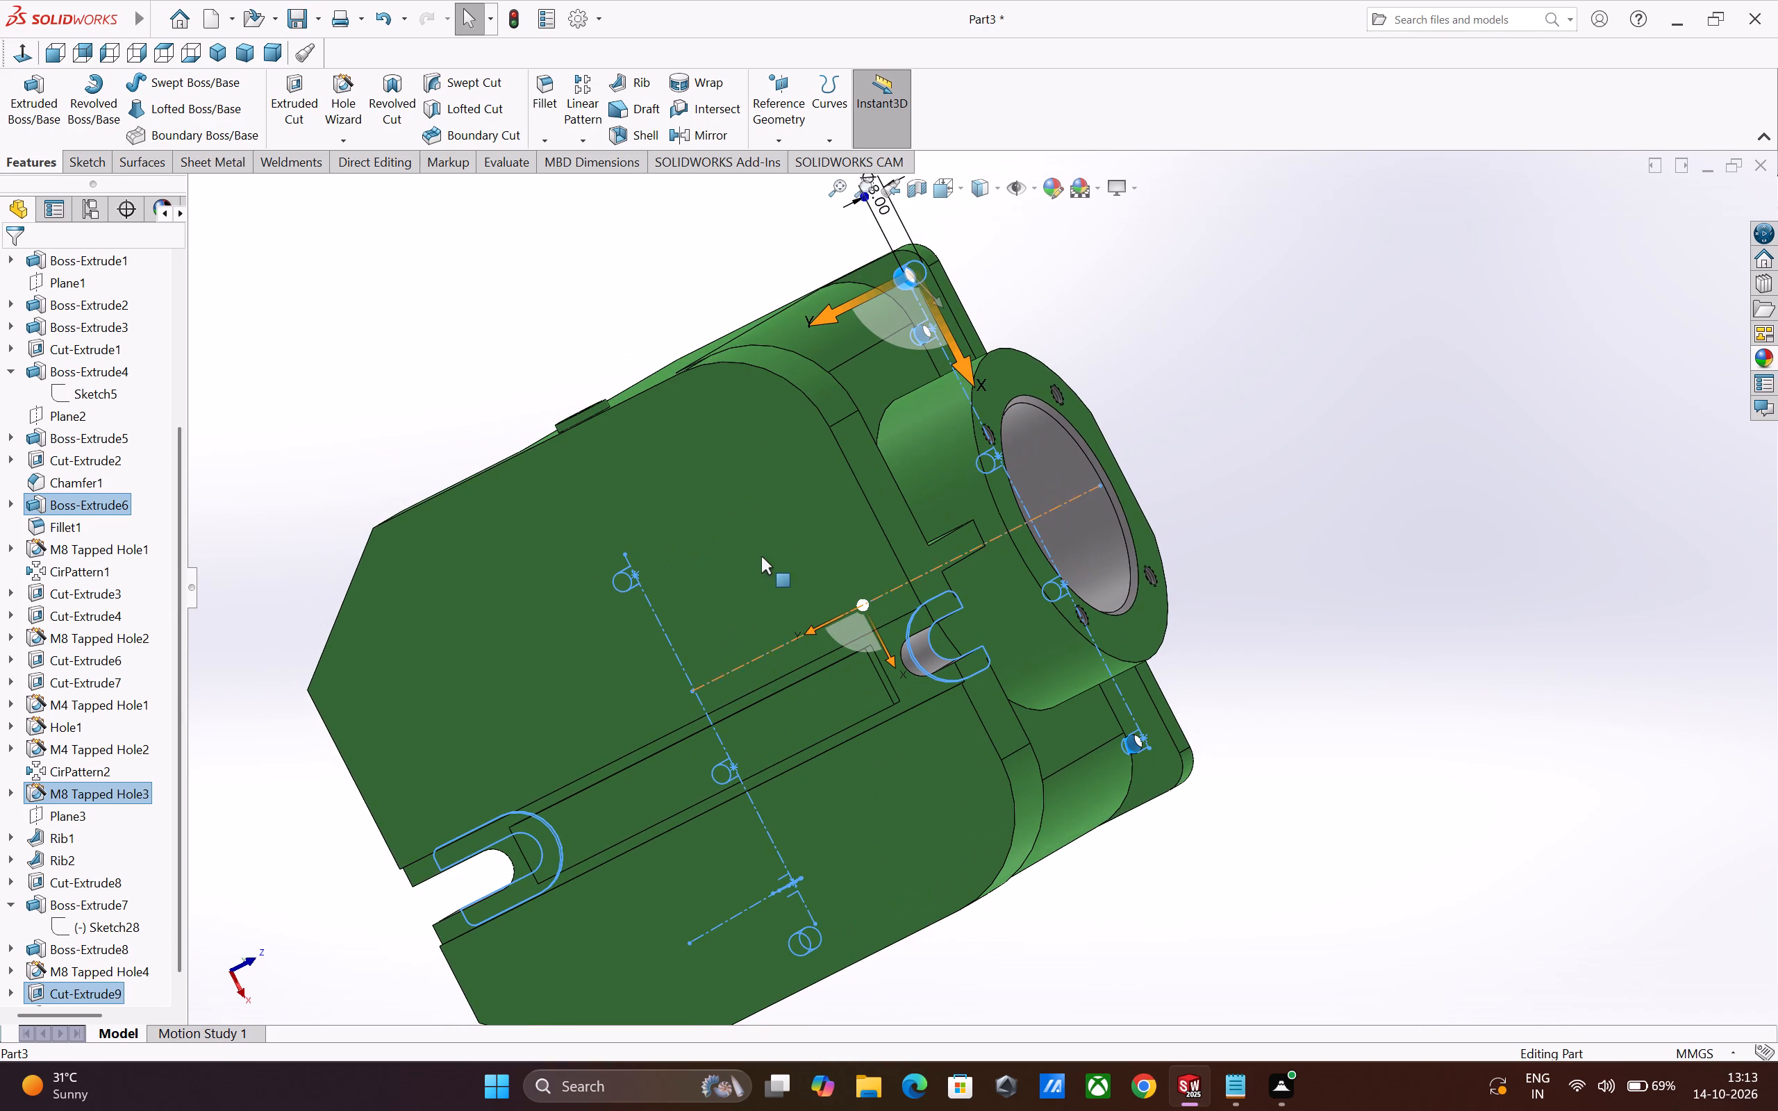
left_click(761, 556, "ctrl")
left_click(917, 837, "ctrl")
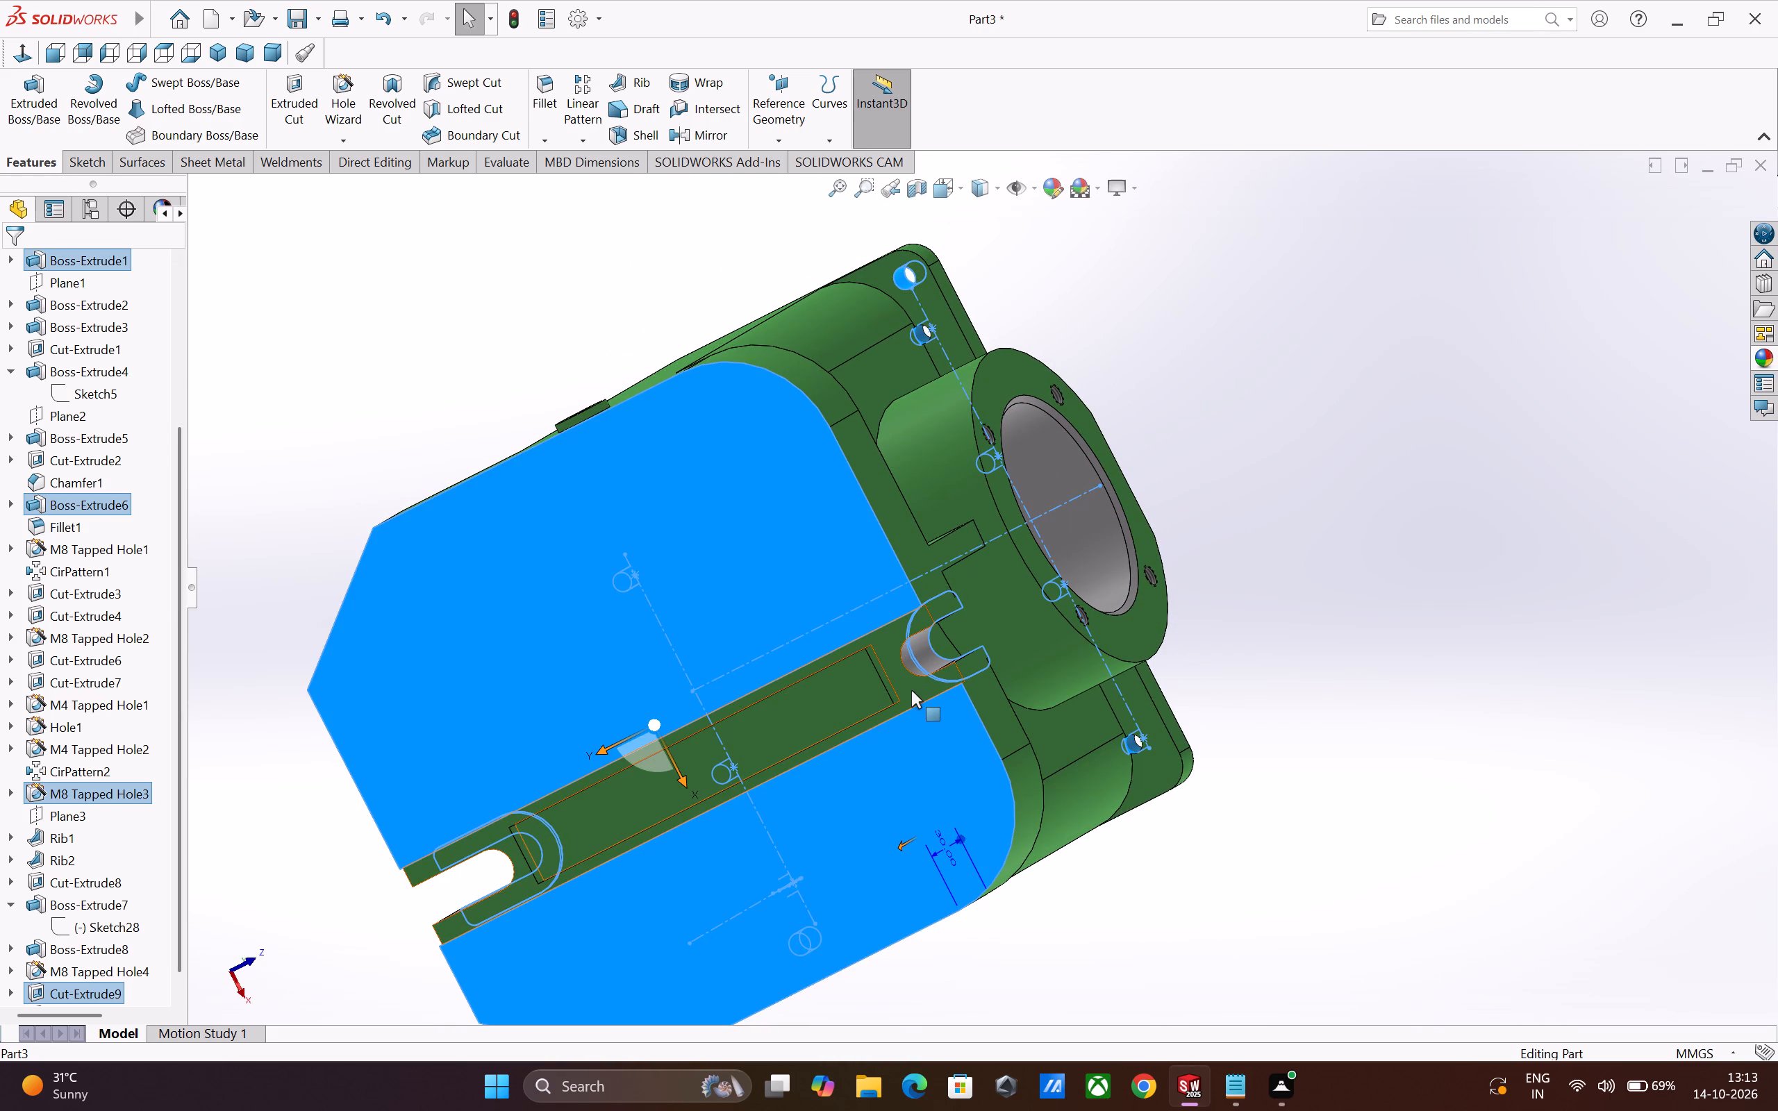
left_click(911, 690, "ctrl")
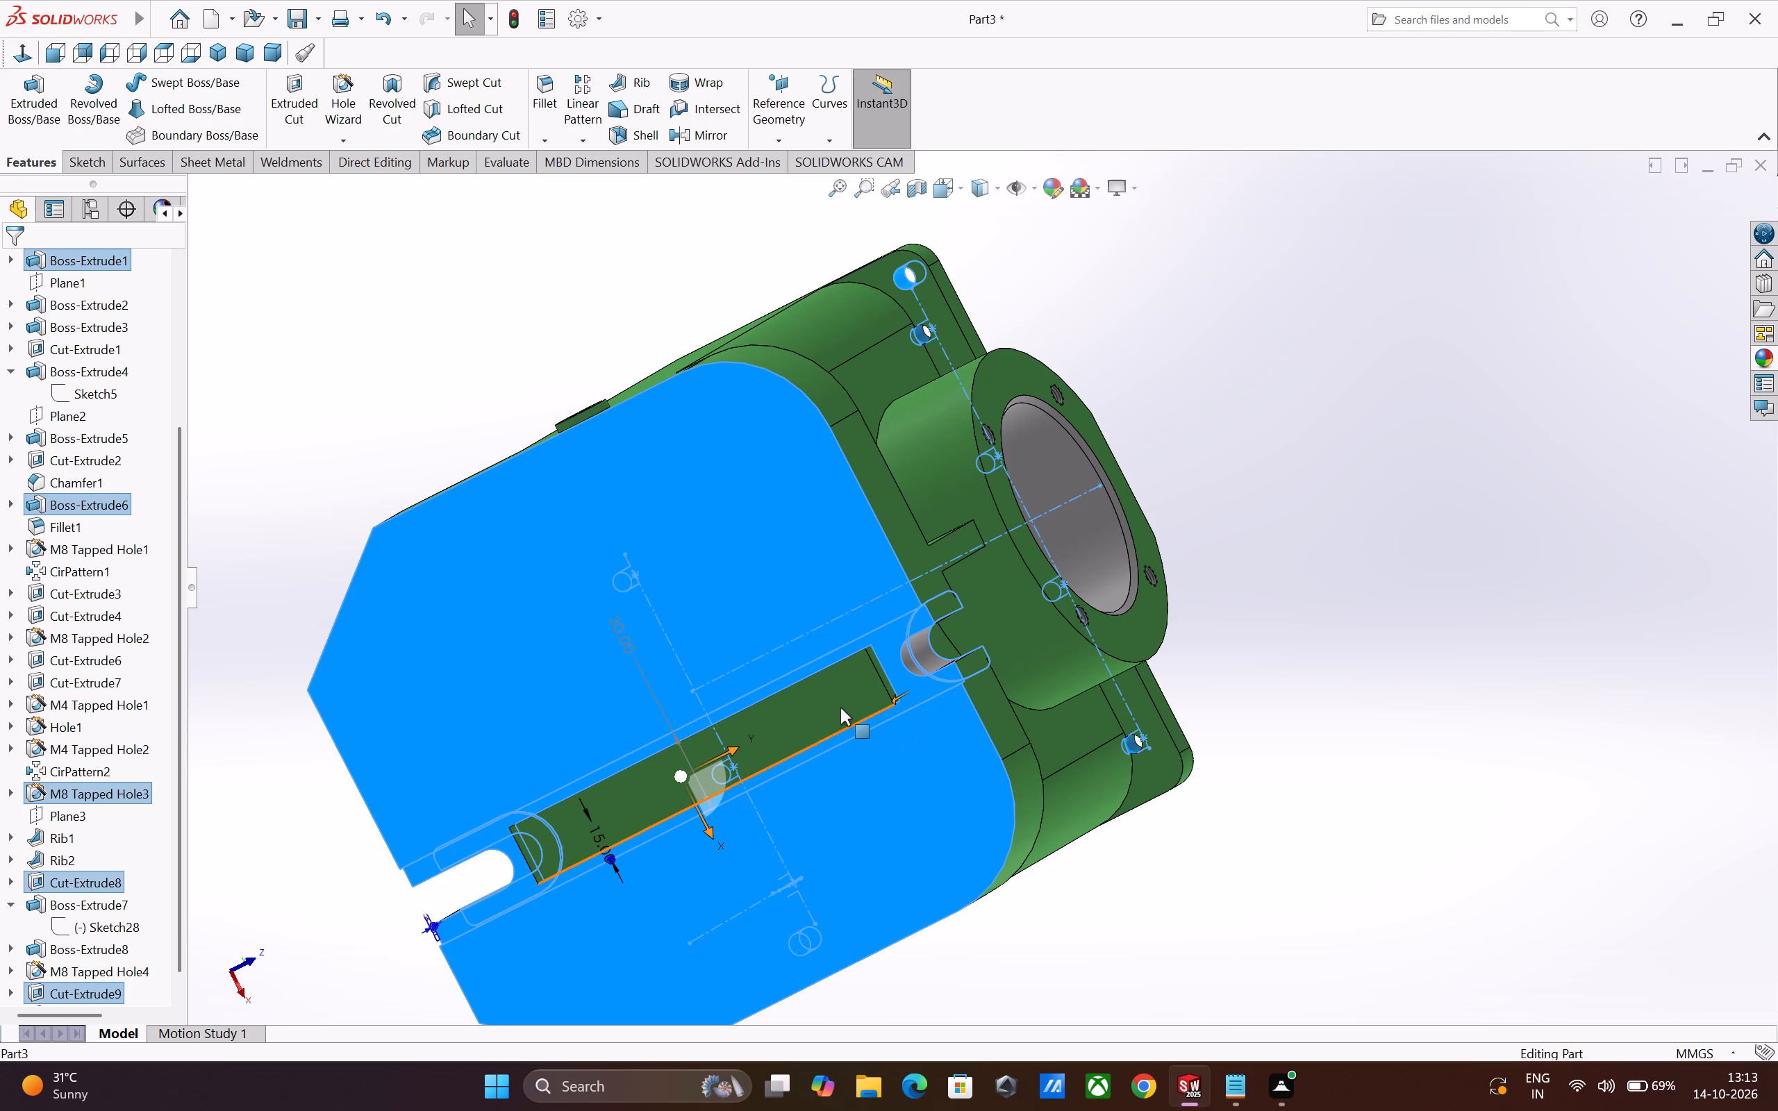
Add the two narrow side walls of the shallow underside groove to the selection.
middle_click_drag(1131, 821, 1019, 886)
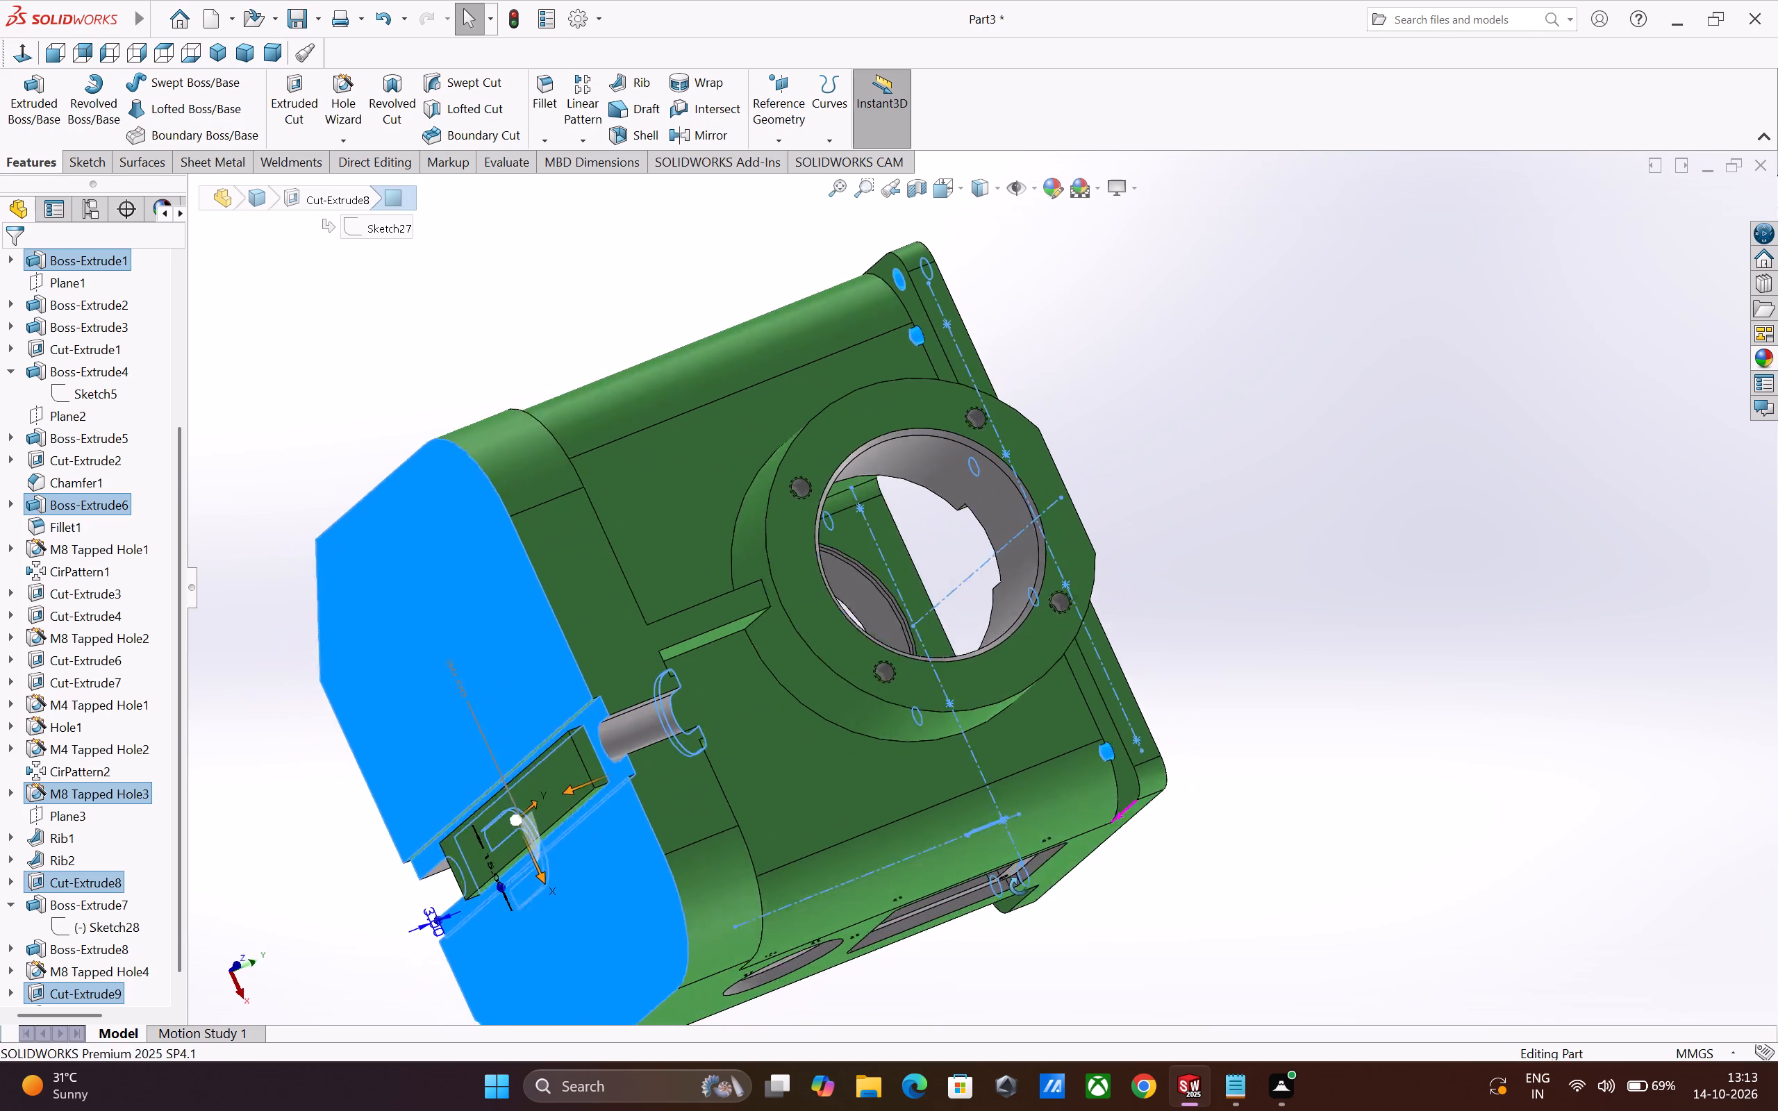
middle_click_drag(1019, 886, 979, 804)
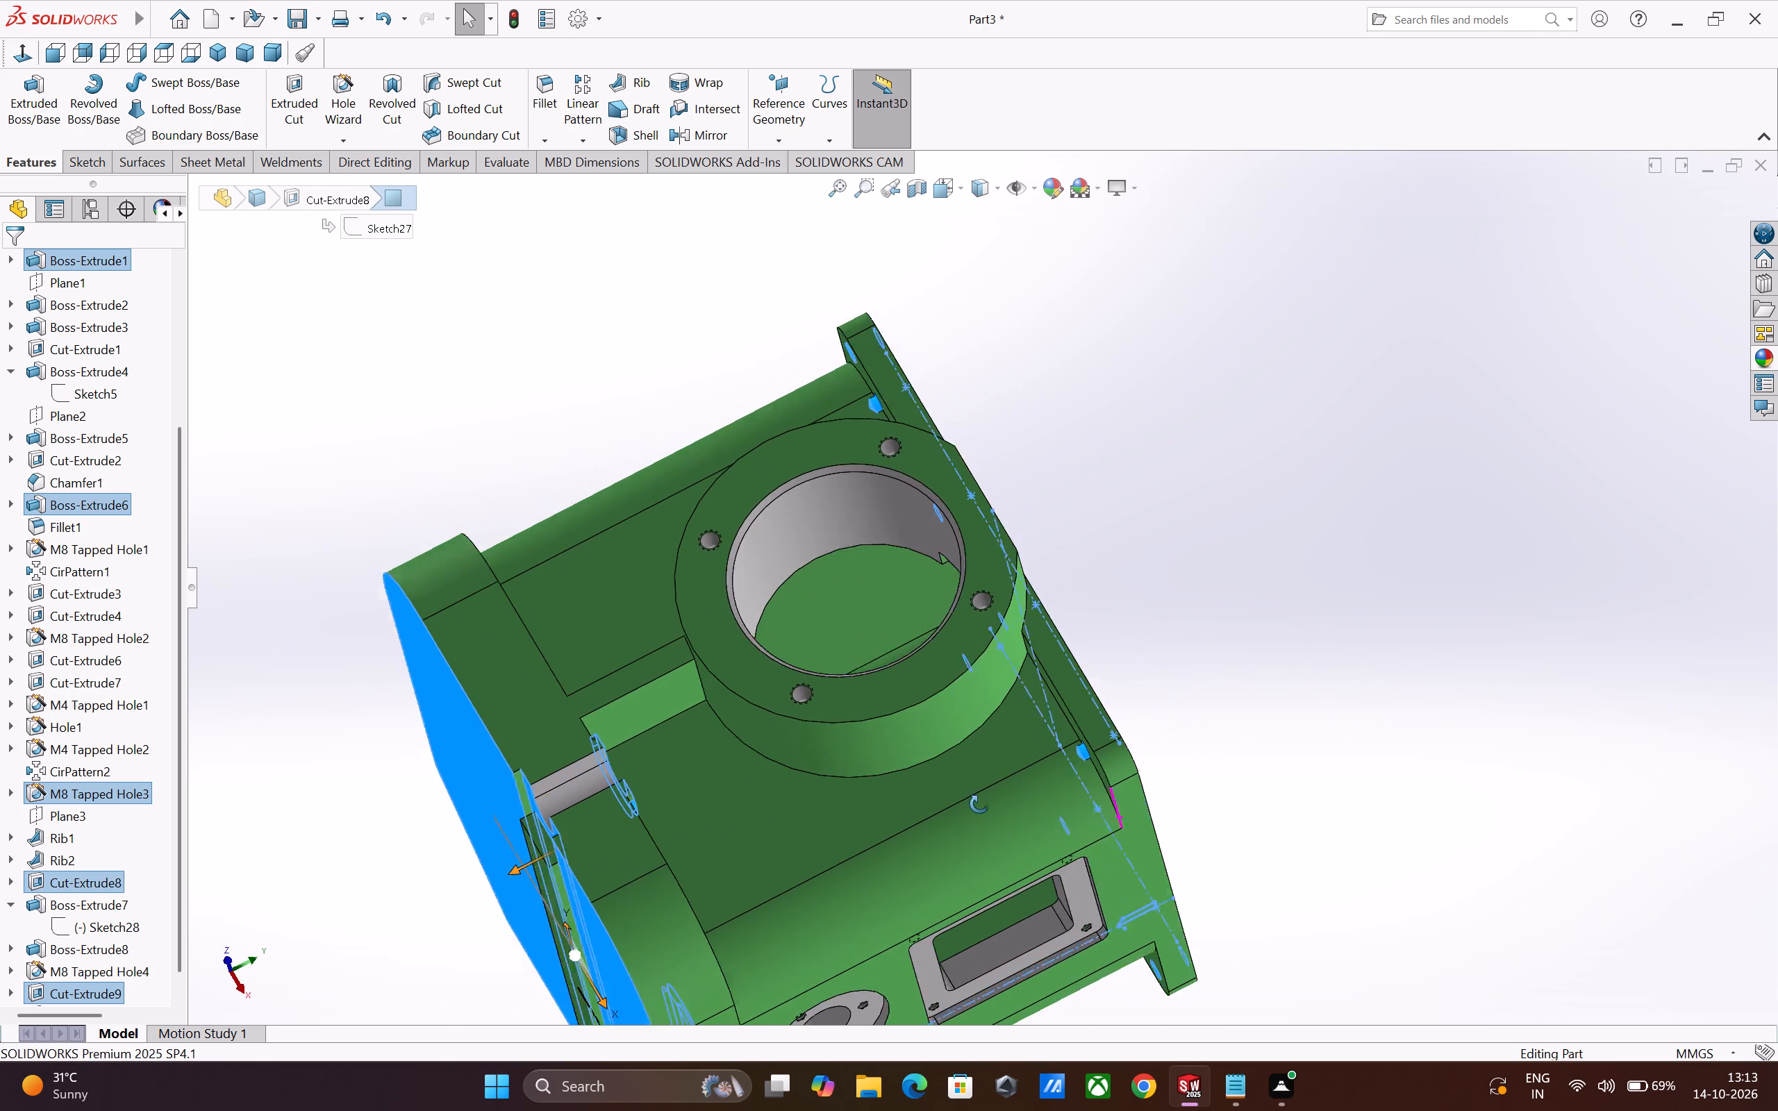
middle_click_drag(979, 804, 961, 782)
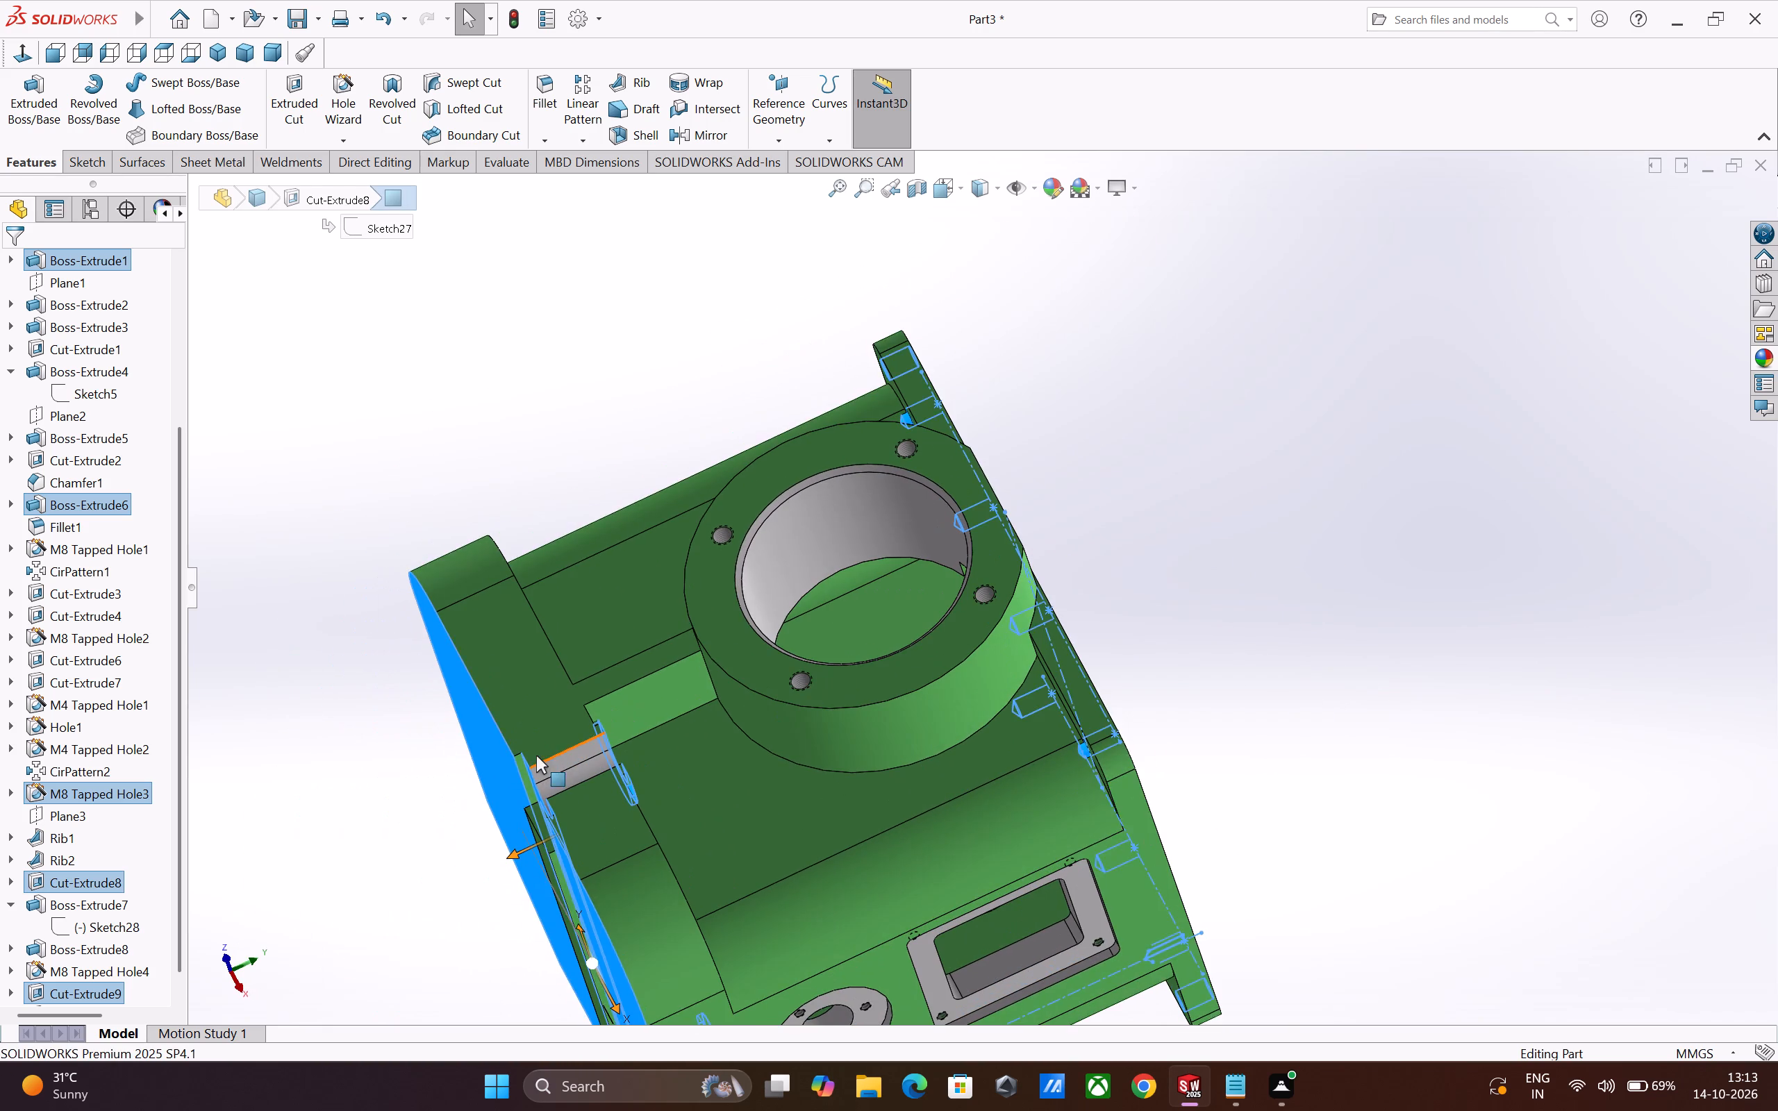
scroll(536, 758, "down", 6)
left_click(716, 723, "ctrl")
middle_click_drag(728, 765, 747, 767)
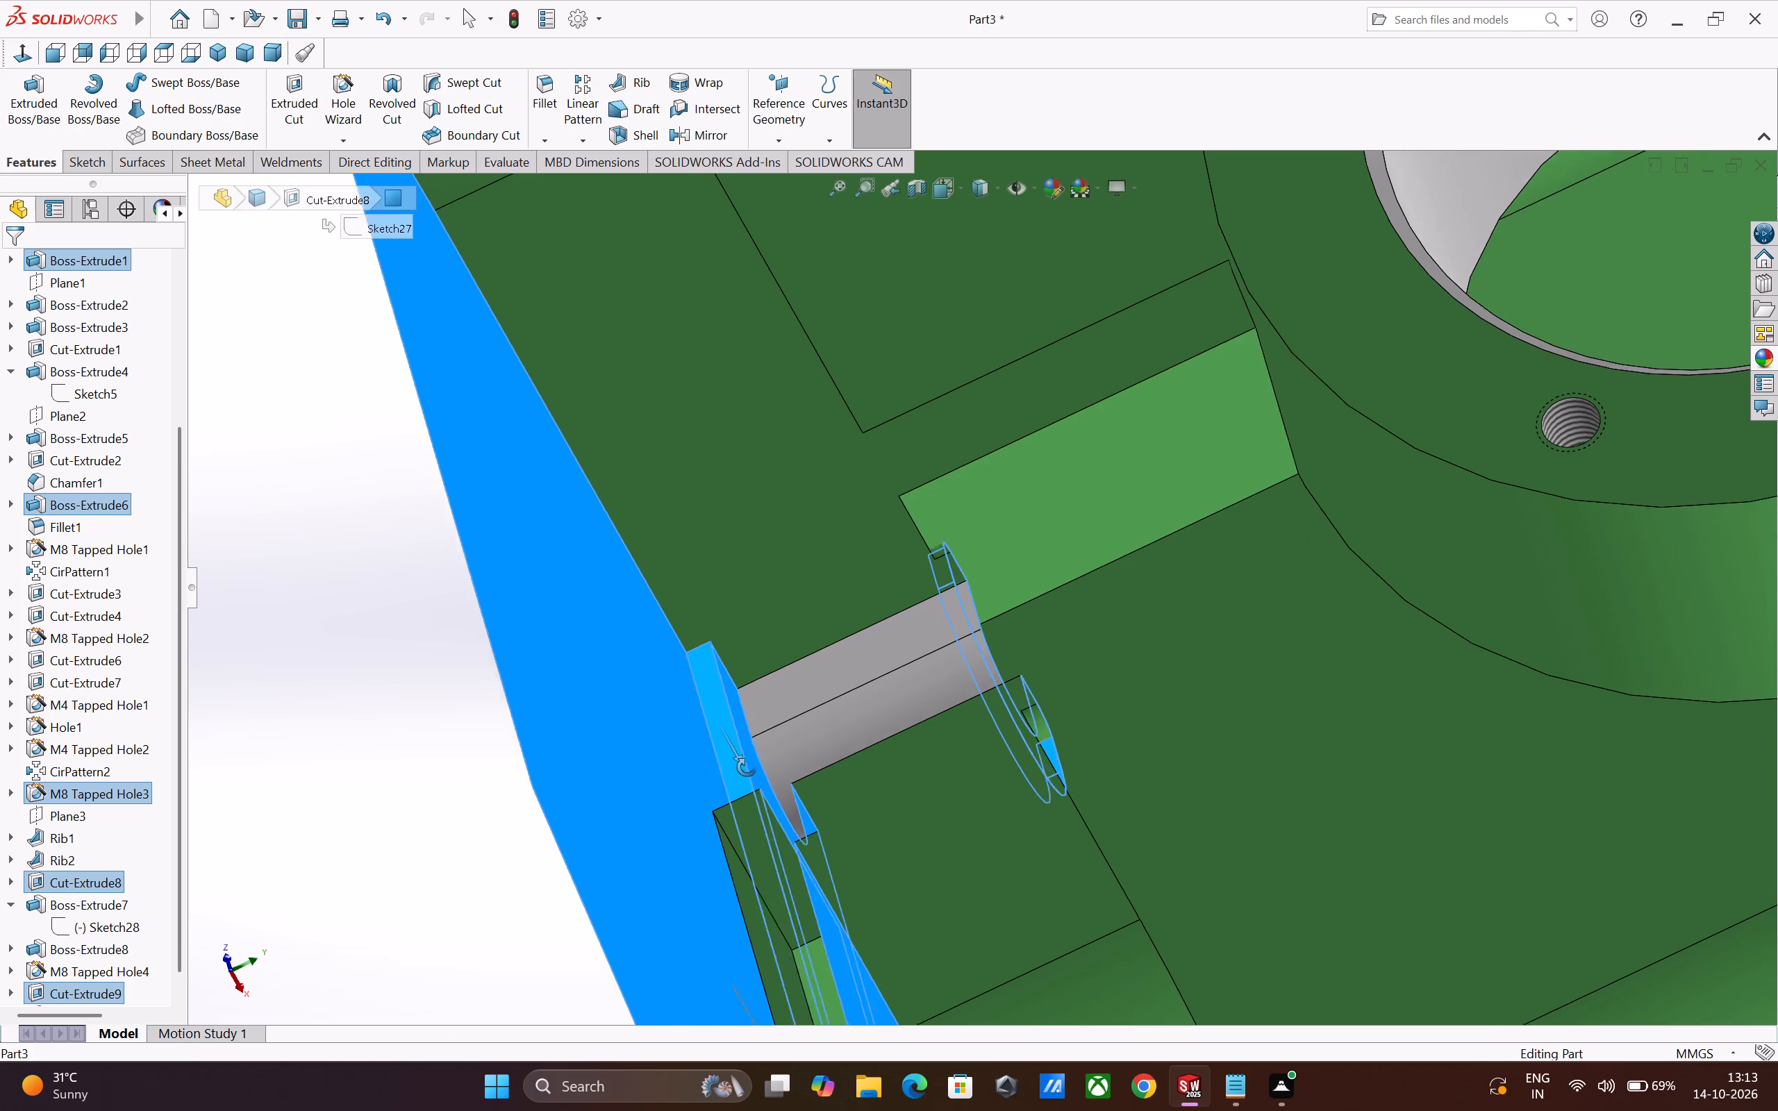
middle_click_drag(747, 767, 985, 758)
left_click(994, 846, "ctrl")
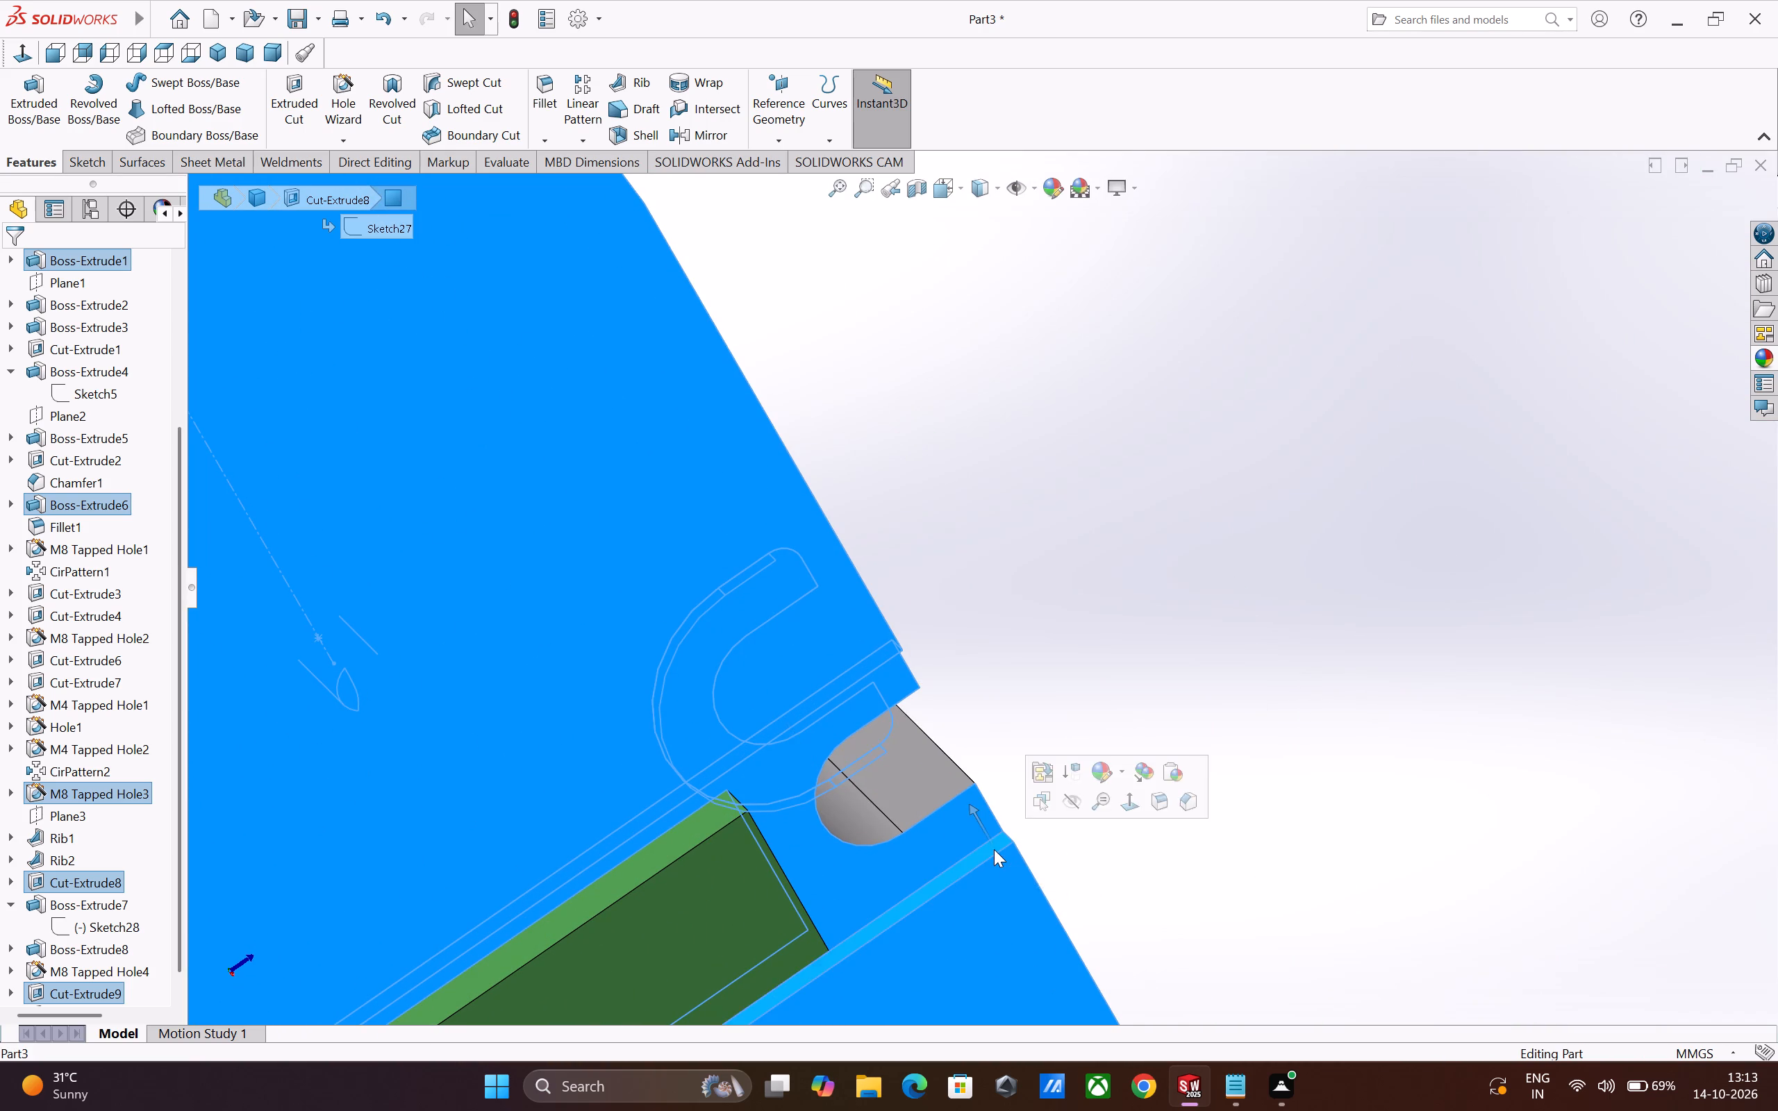
Add the M8 tapped hole in the small round boss on the housing's side to the selection.
scroll(994, 851, "up", 1)
middle_click_drag(994, 851, 870, 851)
scroll(865, 853, "up", 7)
middle_click_drag(861, 871, 851, 876)
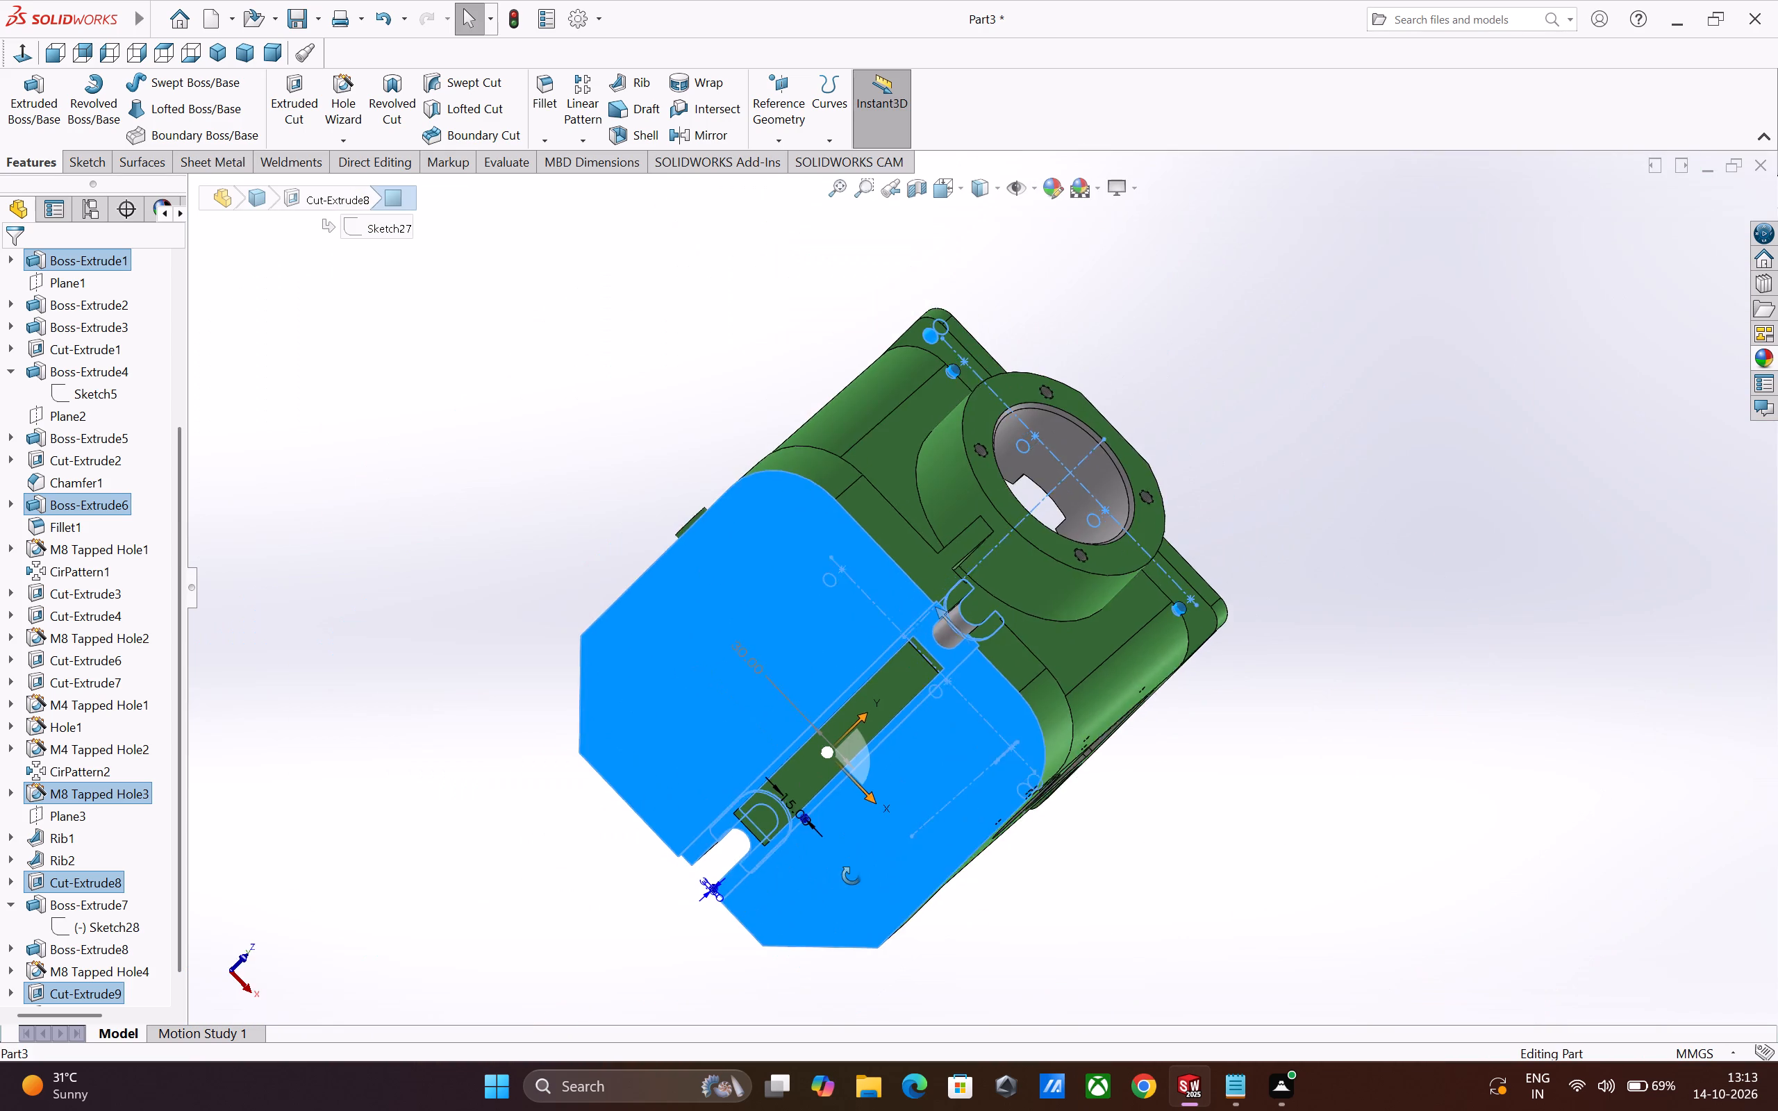
middle_click_drag(851, 876, 711, 976)
scroll(738, 912, "up", 2)
middle_click_drag(788, 773, 665, 867)
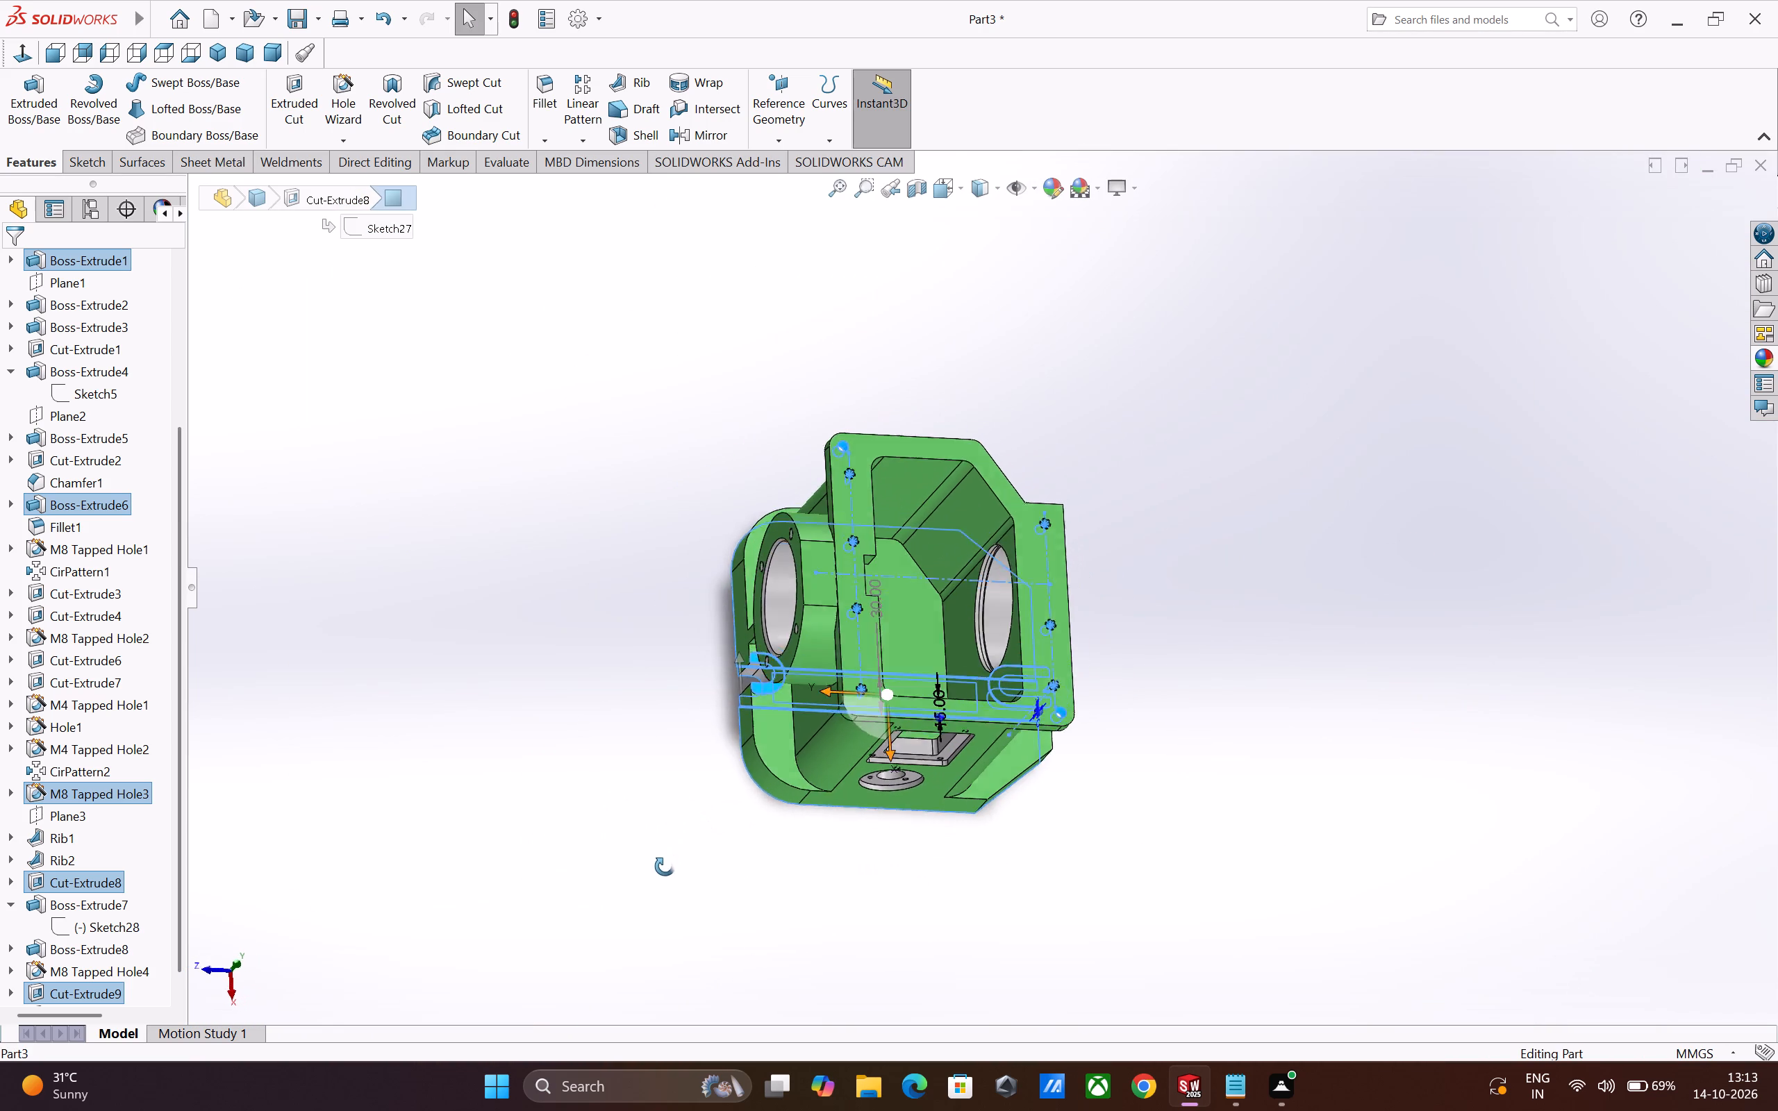
middle_click_drag(665, 867, 652, 887)
scroll(1028, 692, "down", 5)
middle_click_drag(1122, 879, 997, 925)
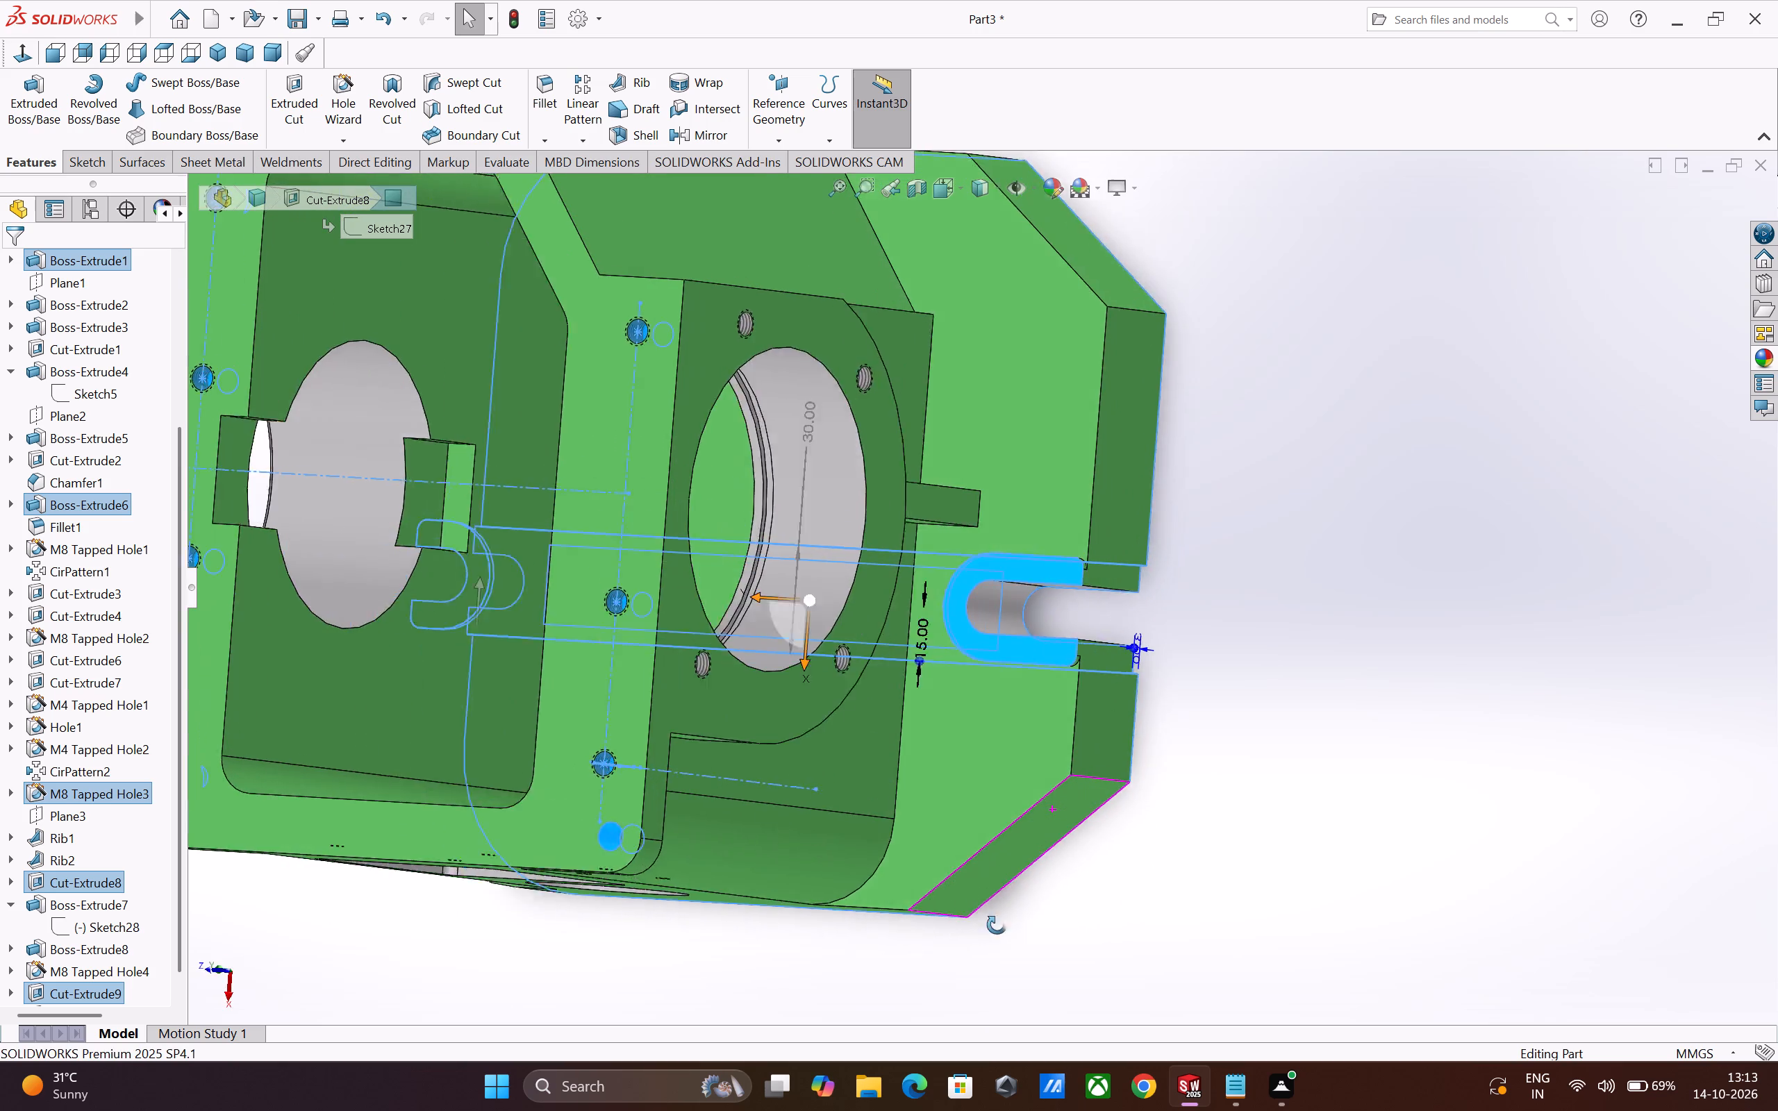
middle_click_drag(997, 925, 1031, 904)
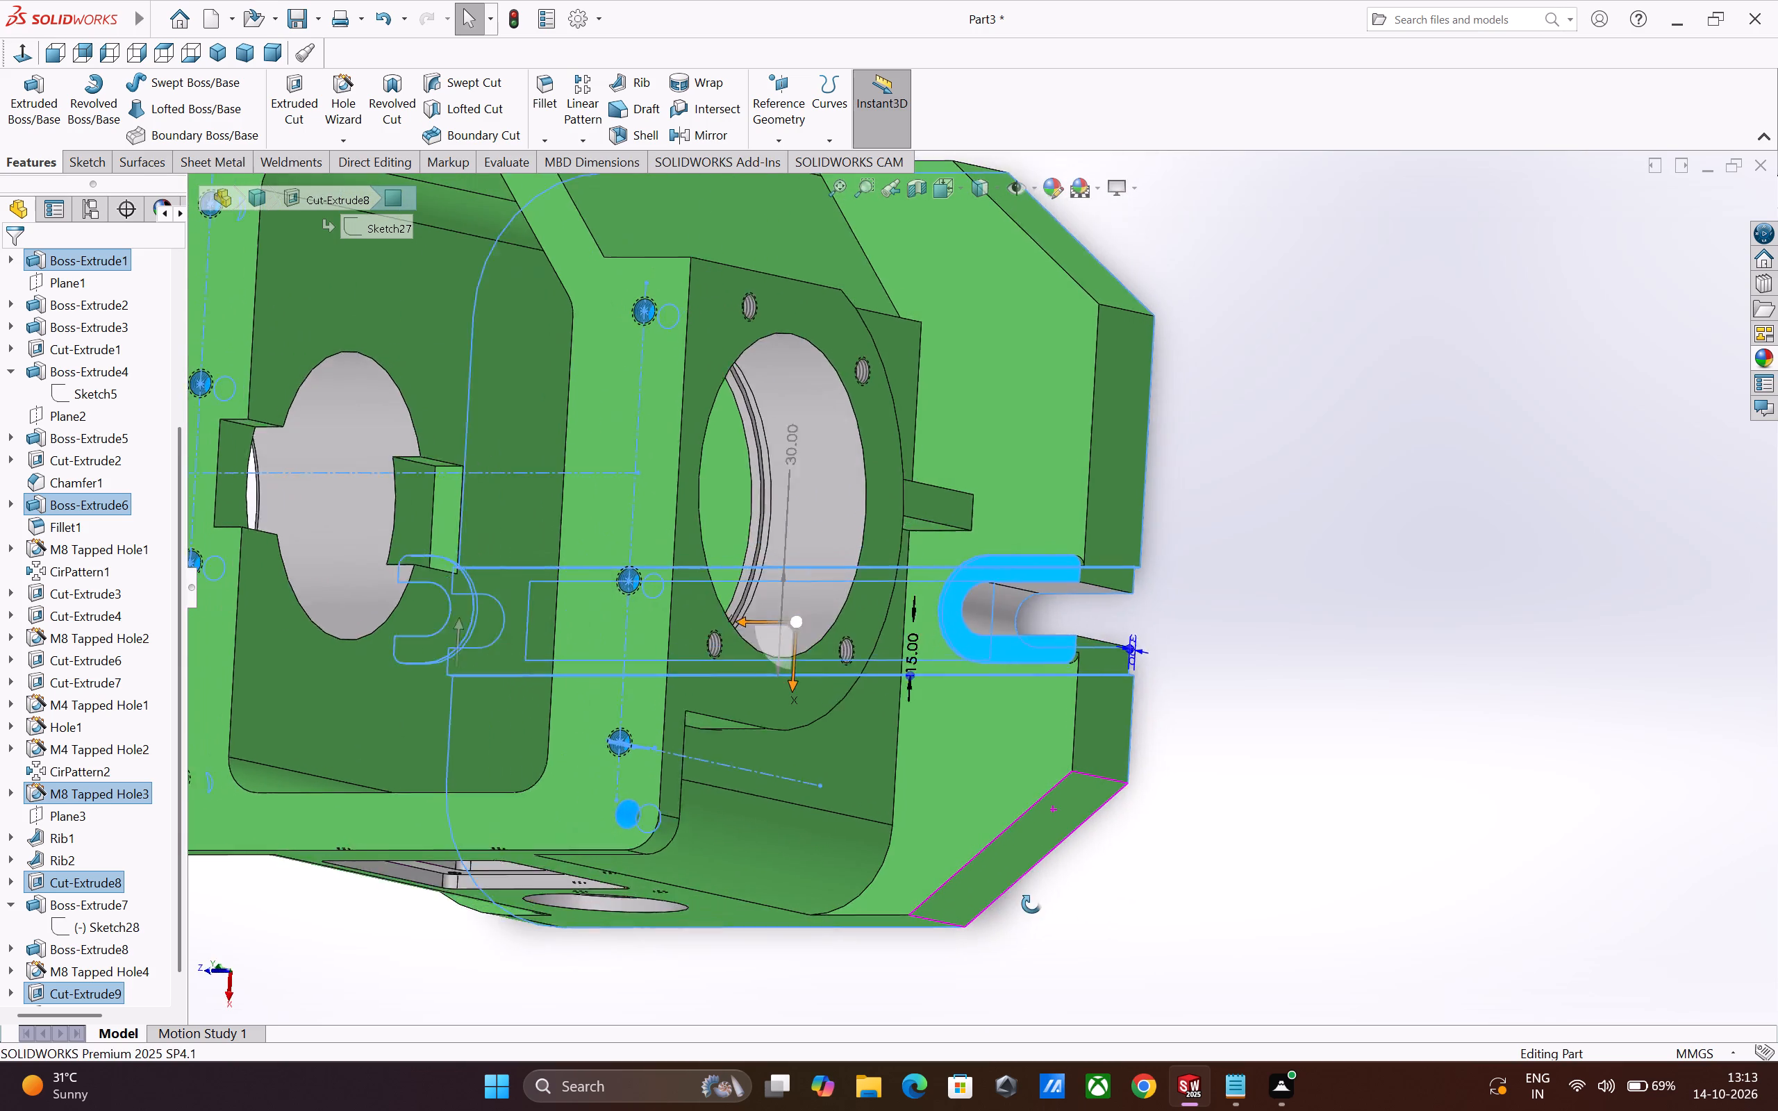
middle_click_drag(1031, 904, 1217, 886)
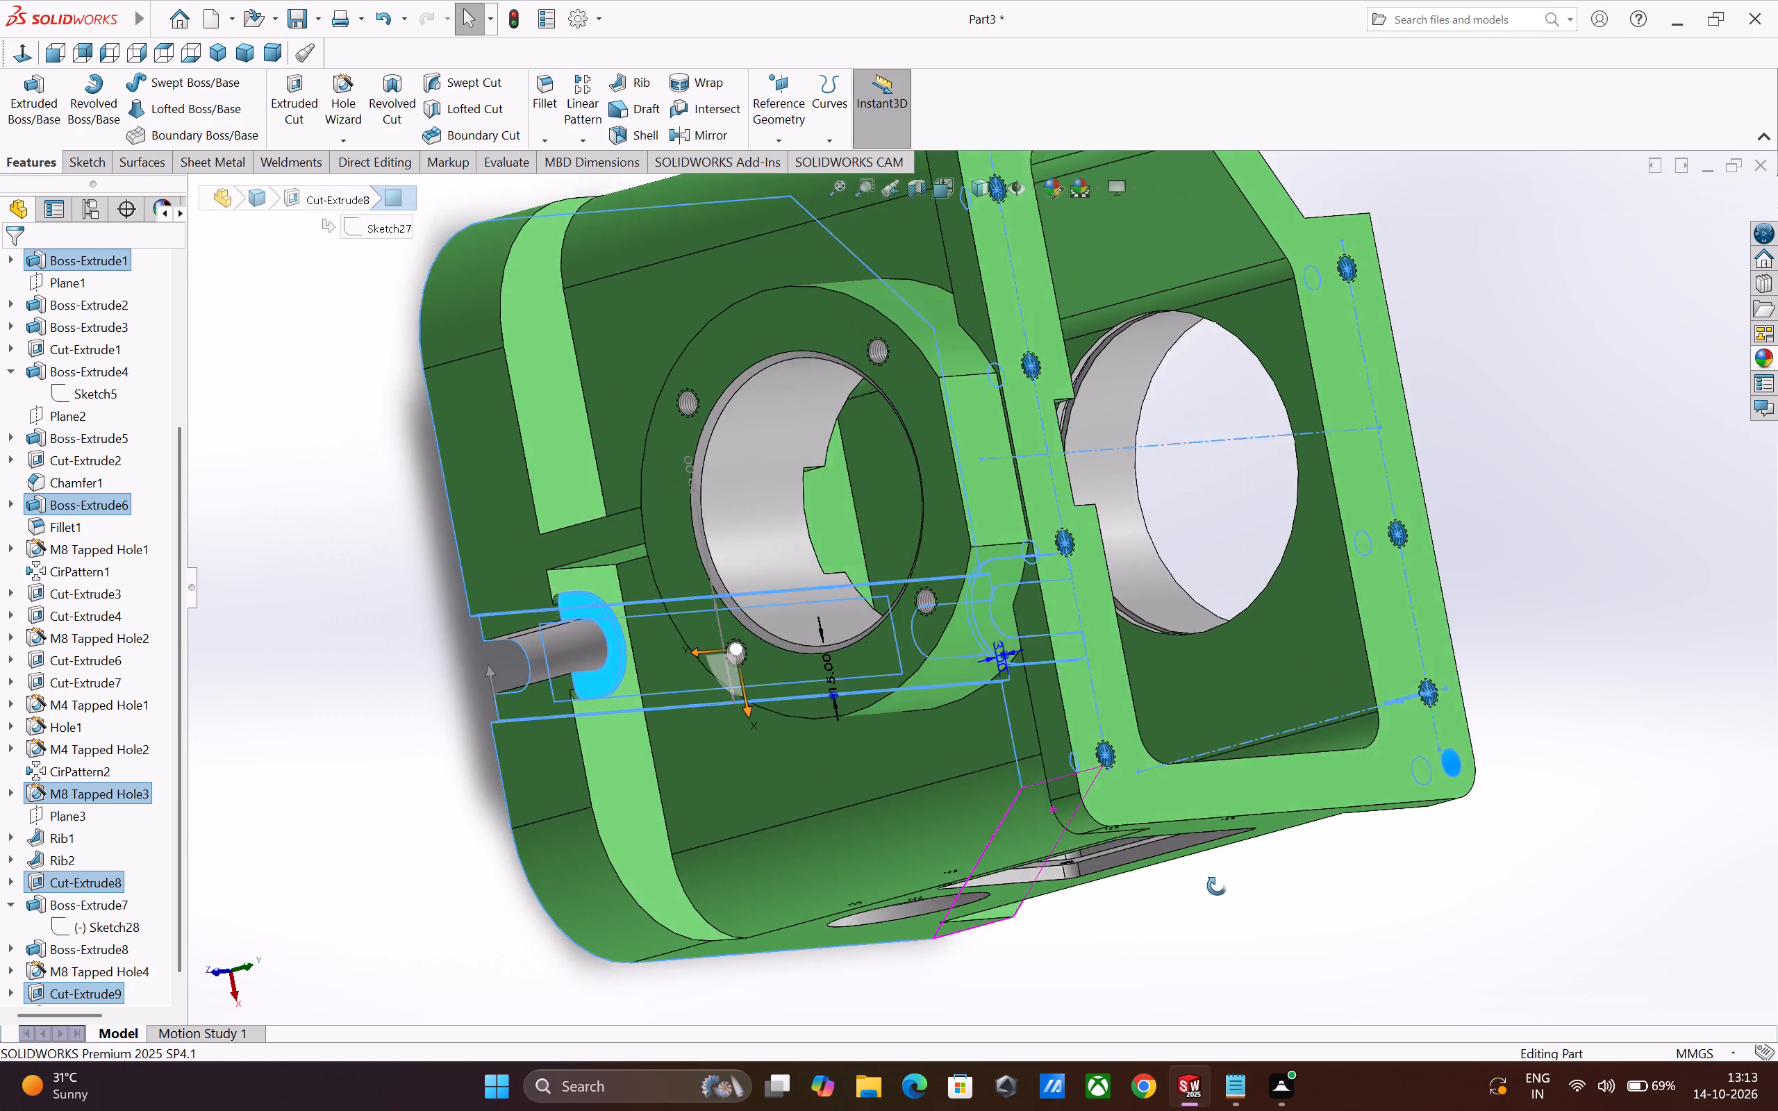
middle_click_drag(1217, 886, 1219, 942)
scroll(1108, 862, "up", 2)
middle_click_drag(951, 642, 951, 646)
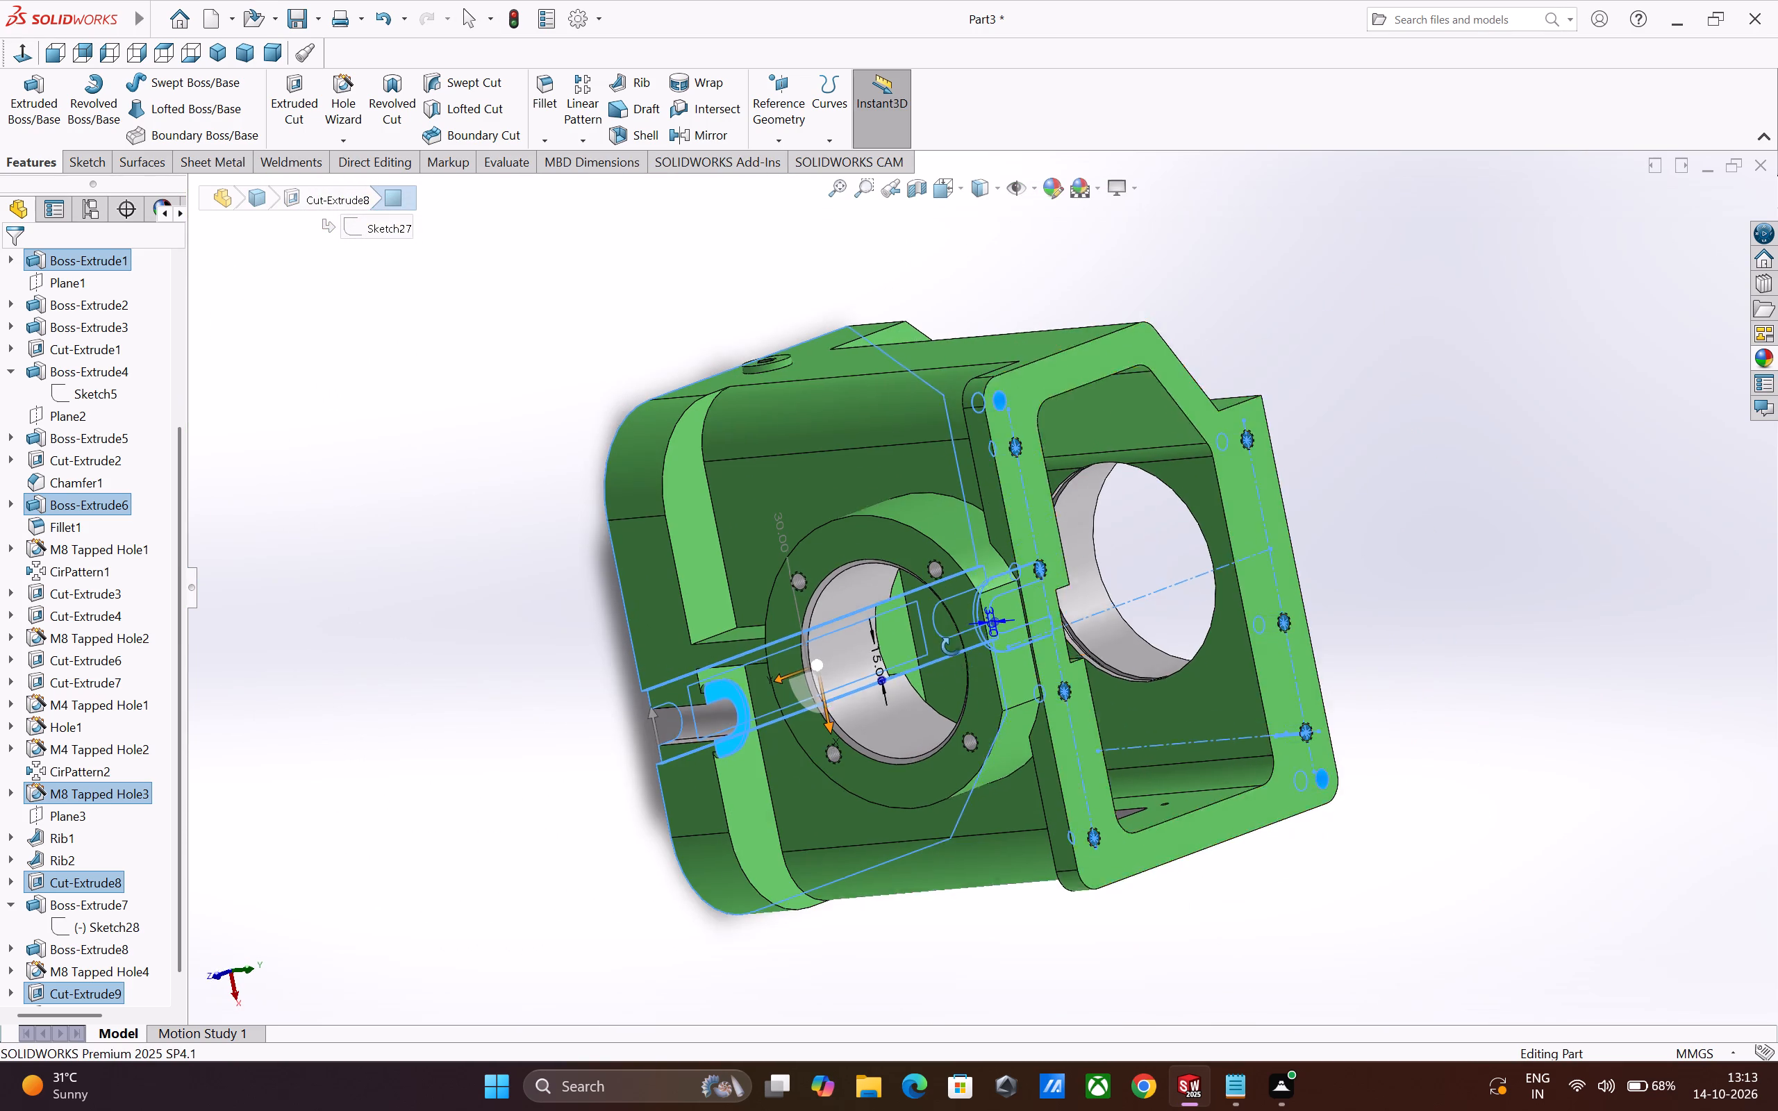
middle_click_drag(951, 646, 956, 884)
scroll(773, 439, "down", 9)
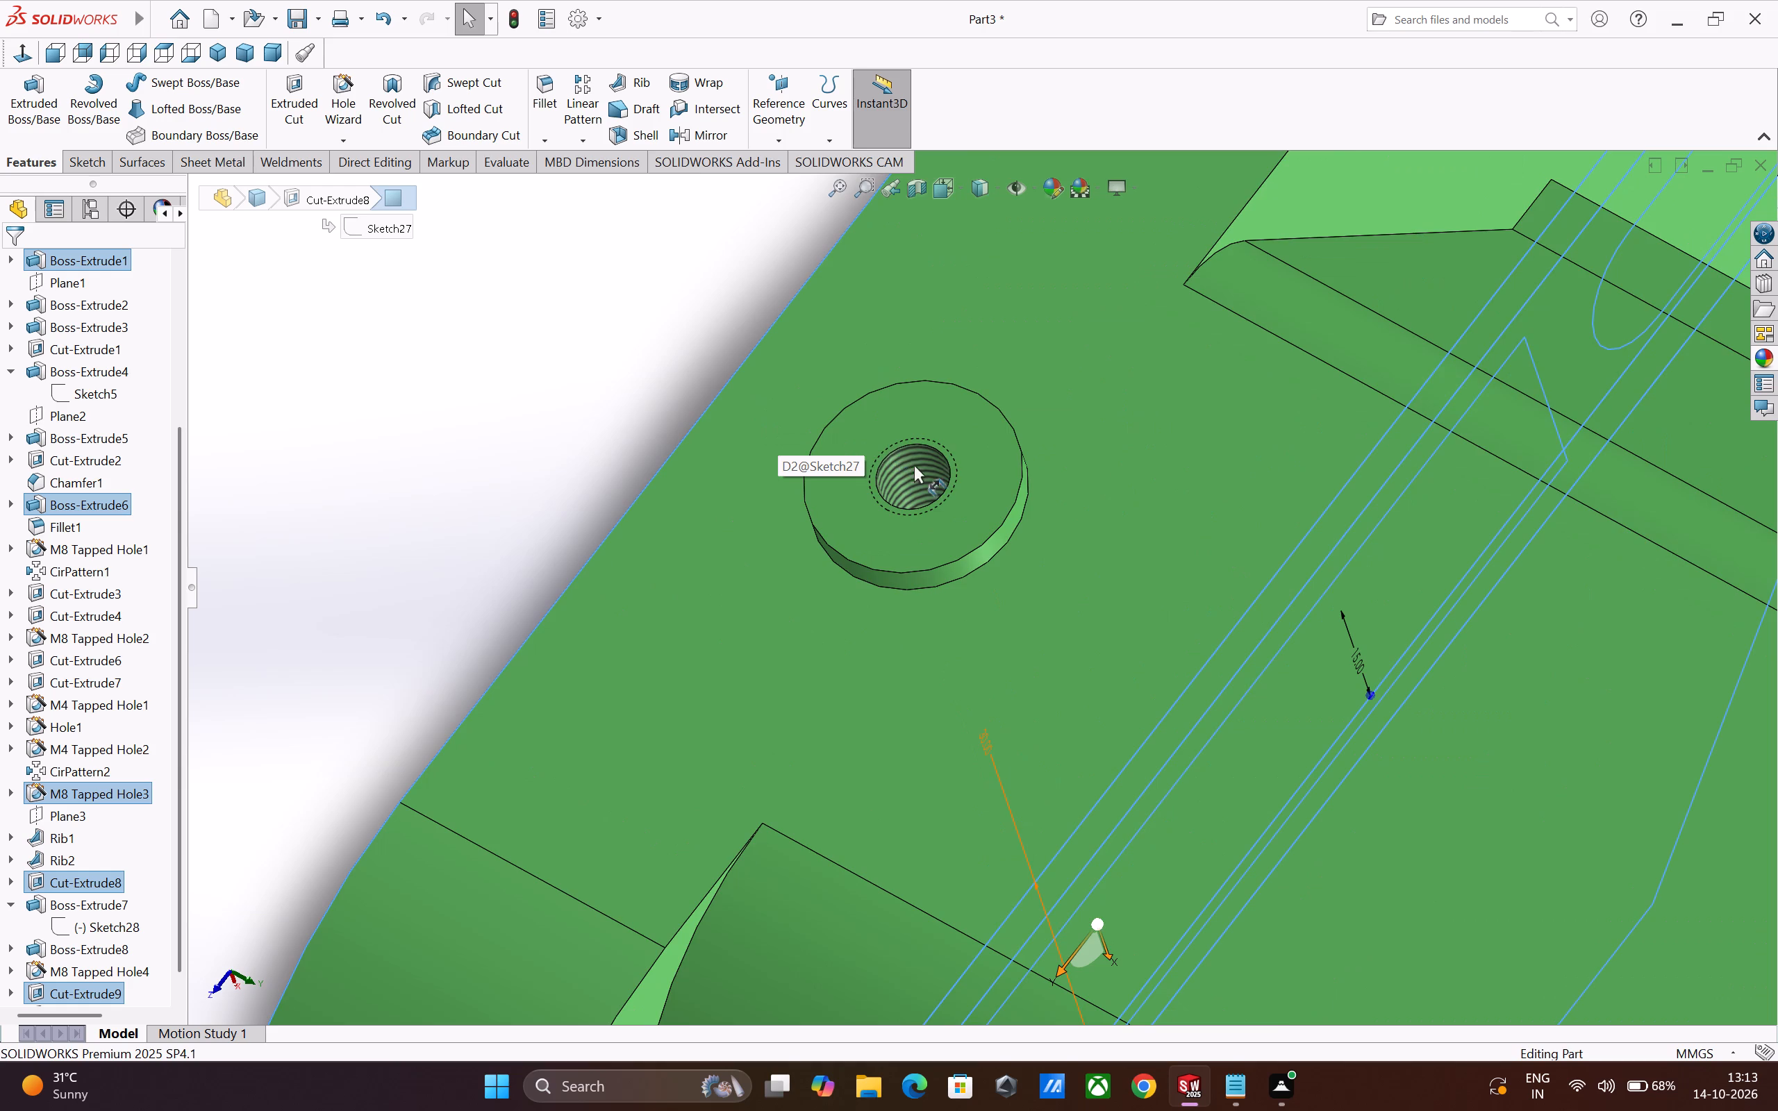
left_click(923, 476, "ctrl")
Apply a white colour appearance, RGB 255, 255, 255, to all the selected faces and holes.
scroll(926, 483, "up", 9)
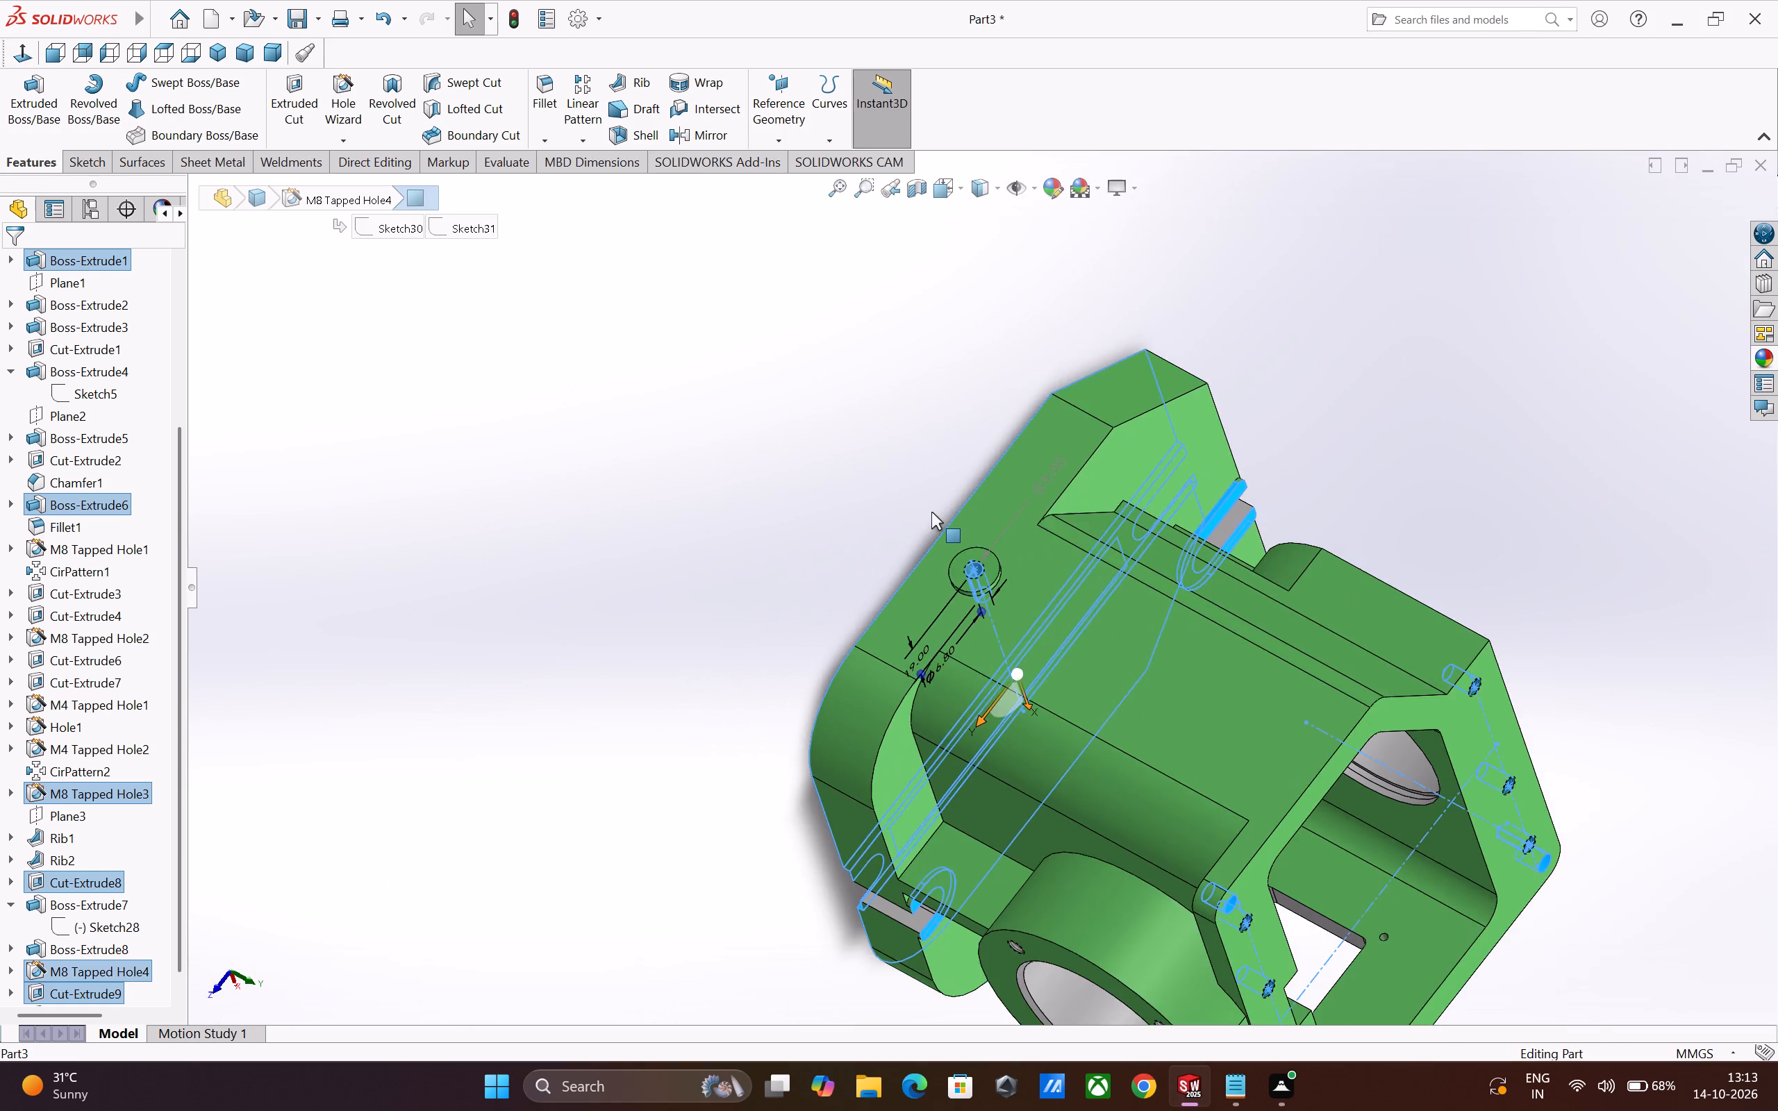
scroll(931, 512, "up", 4)
scroll(961, 595, "up", 1)
middle_click_drag(961, 595, 824, 385)
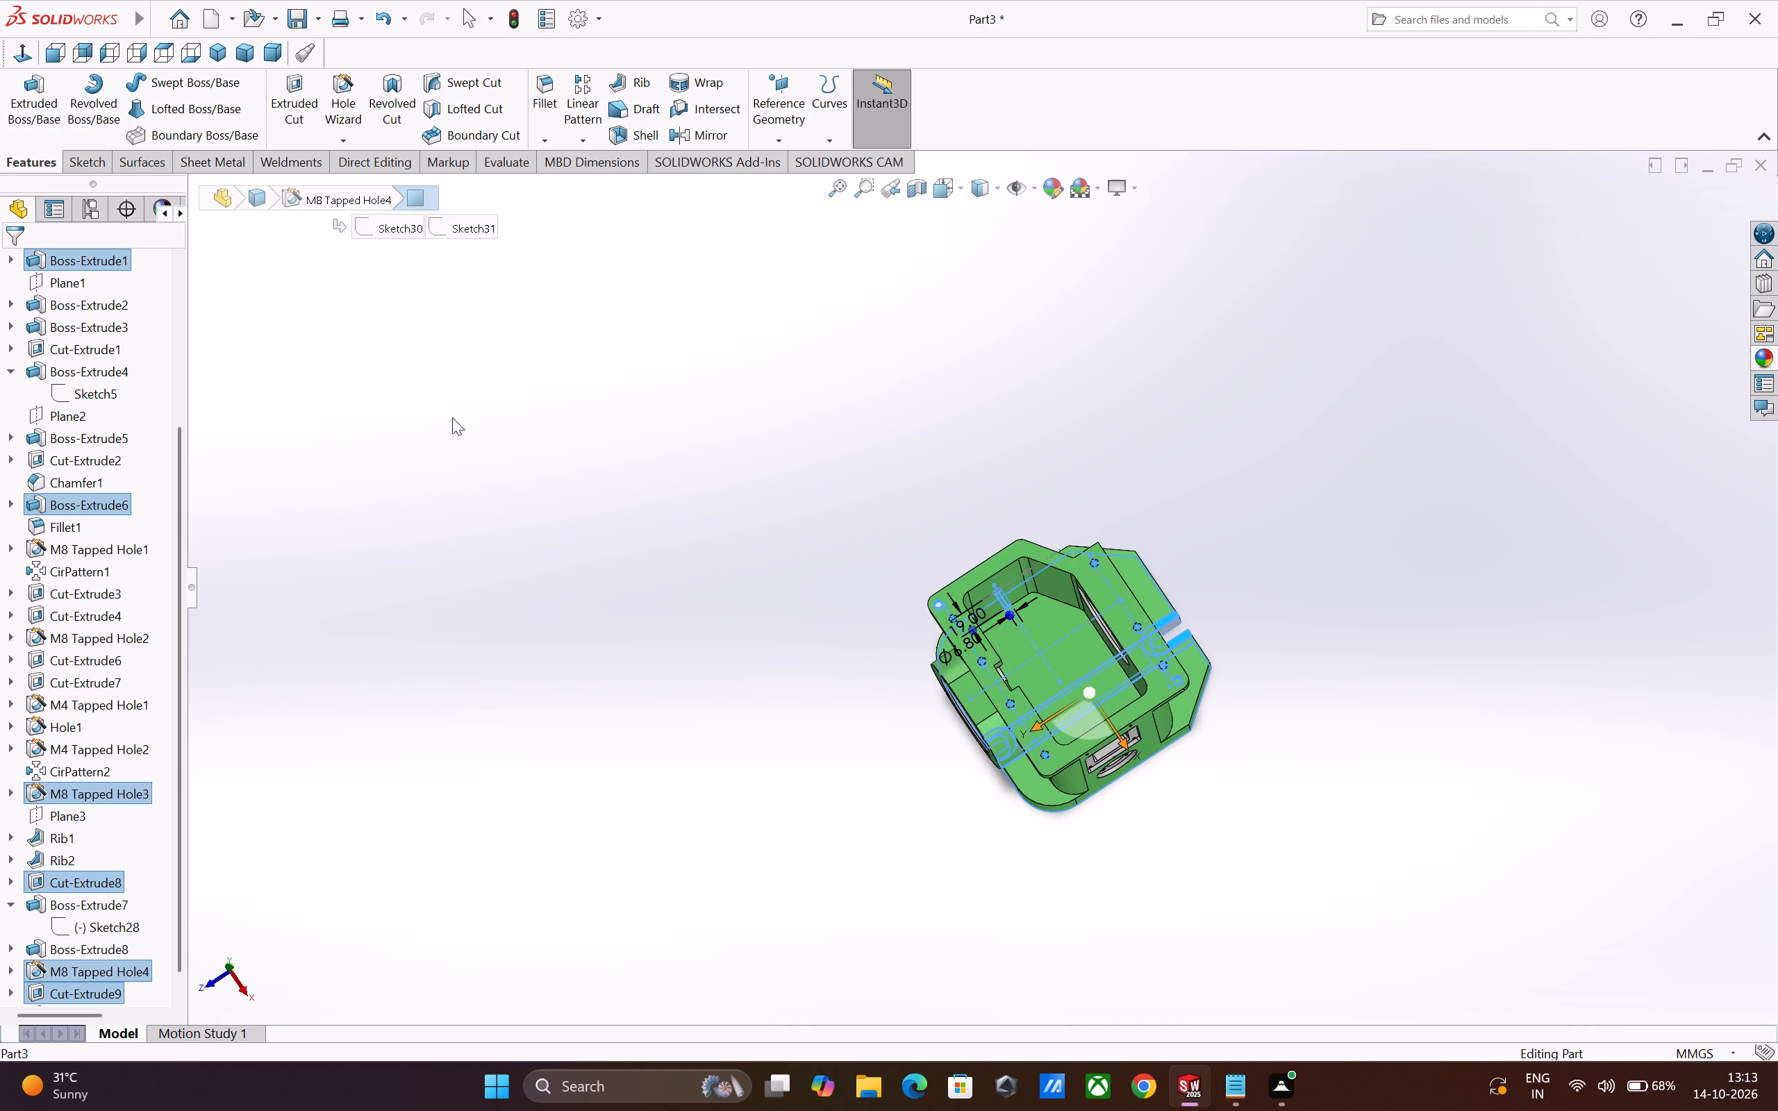
left_click(1052, 183)
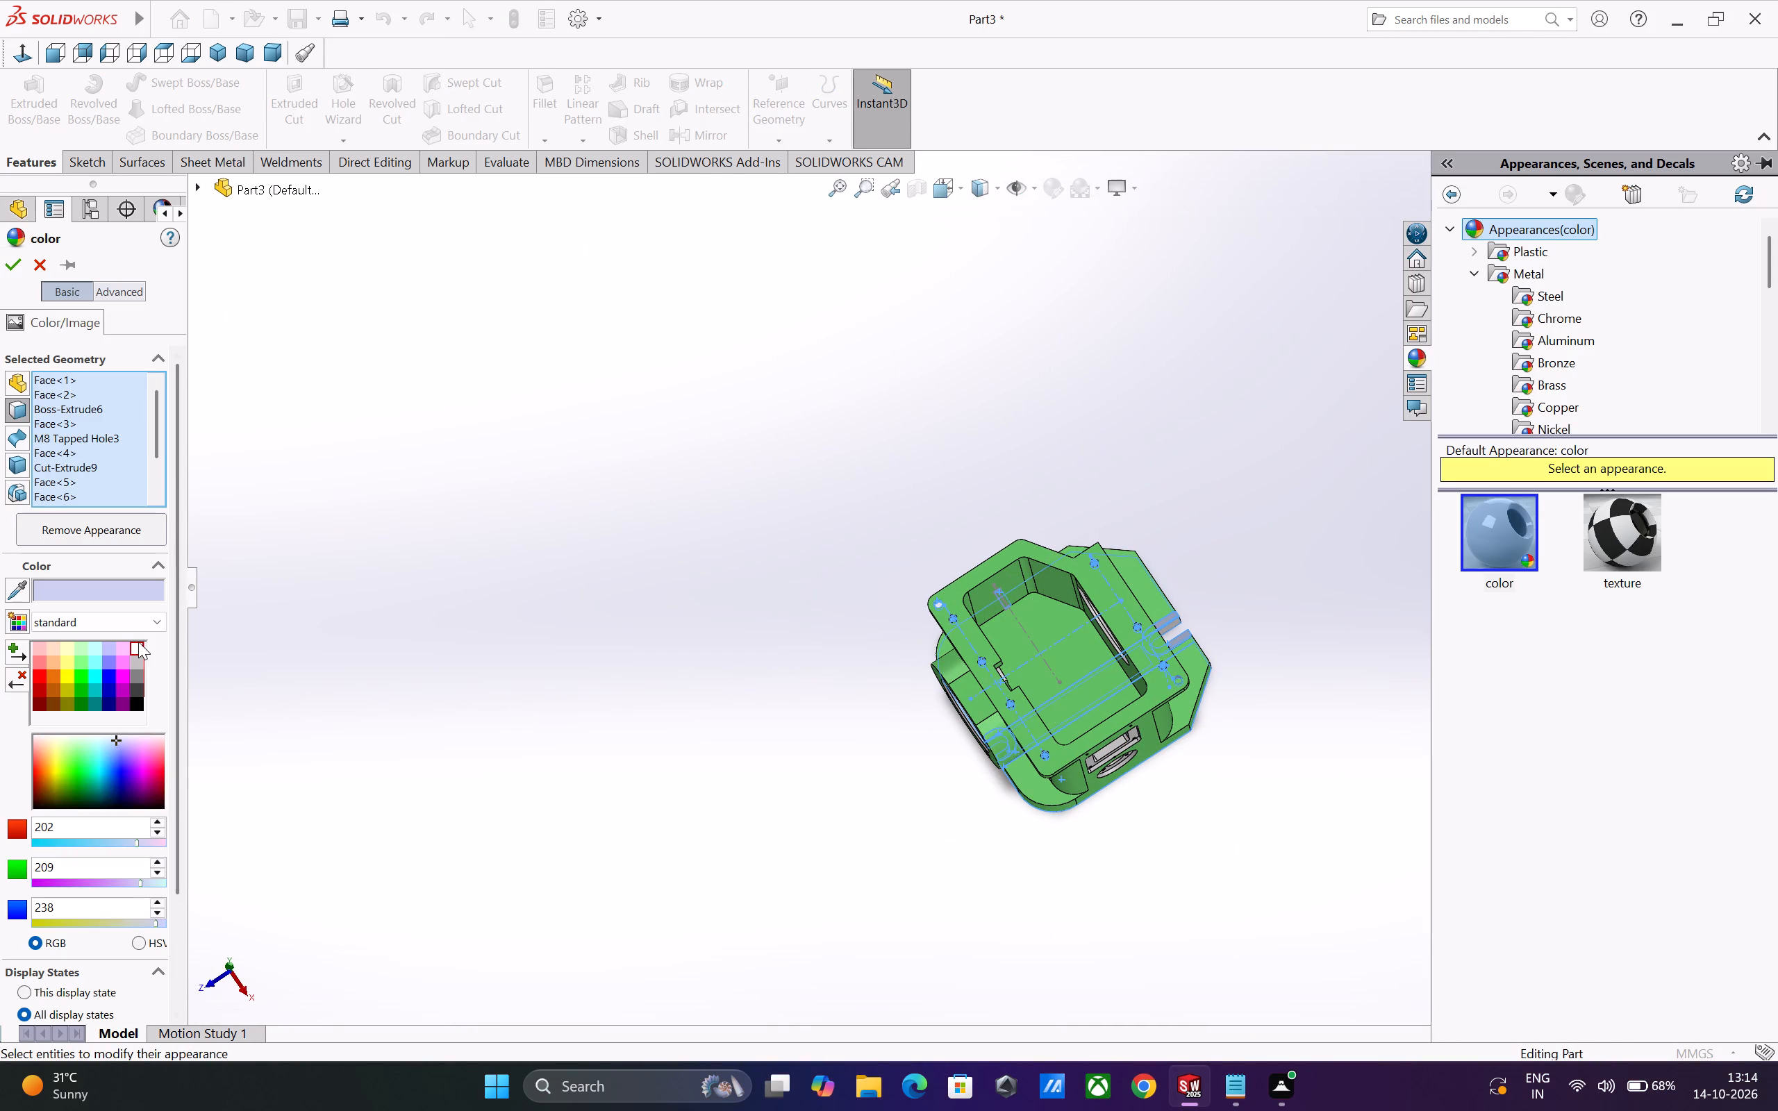
left_click(138, 648)
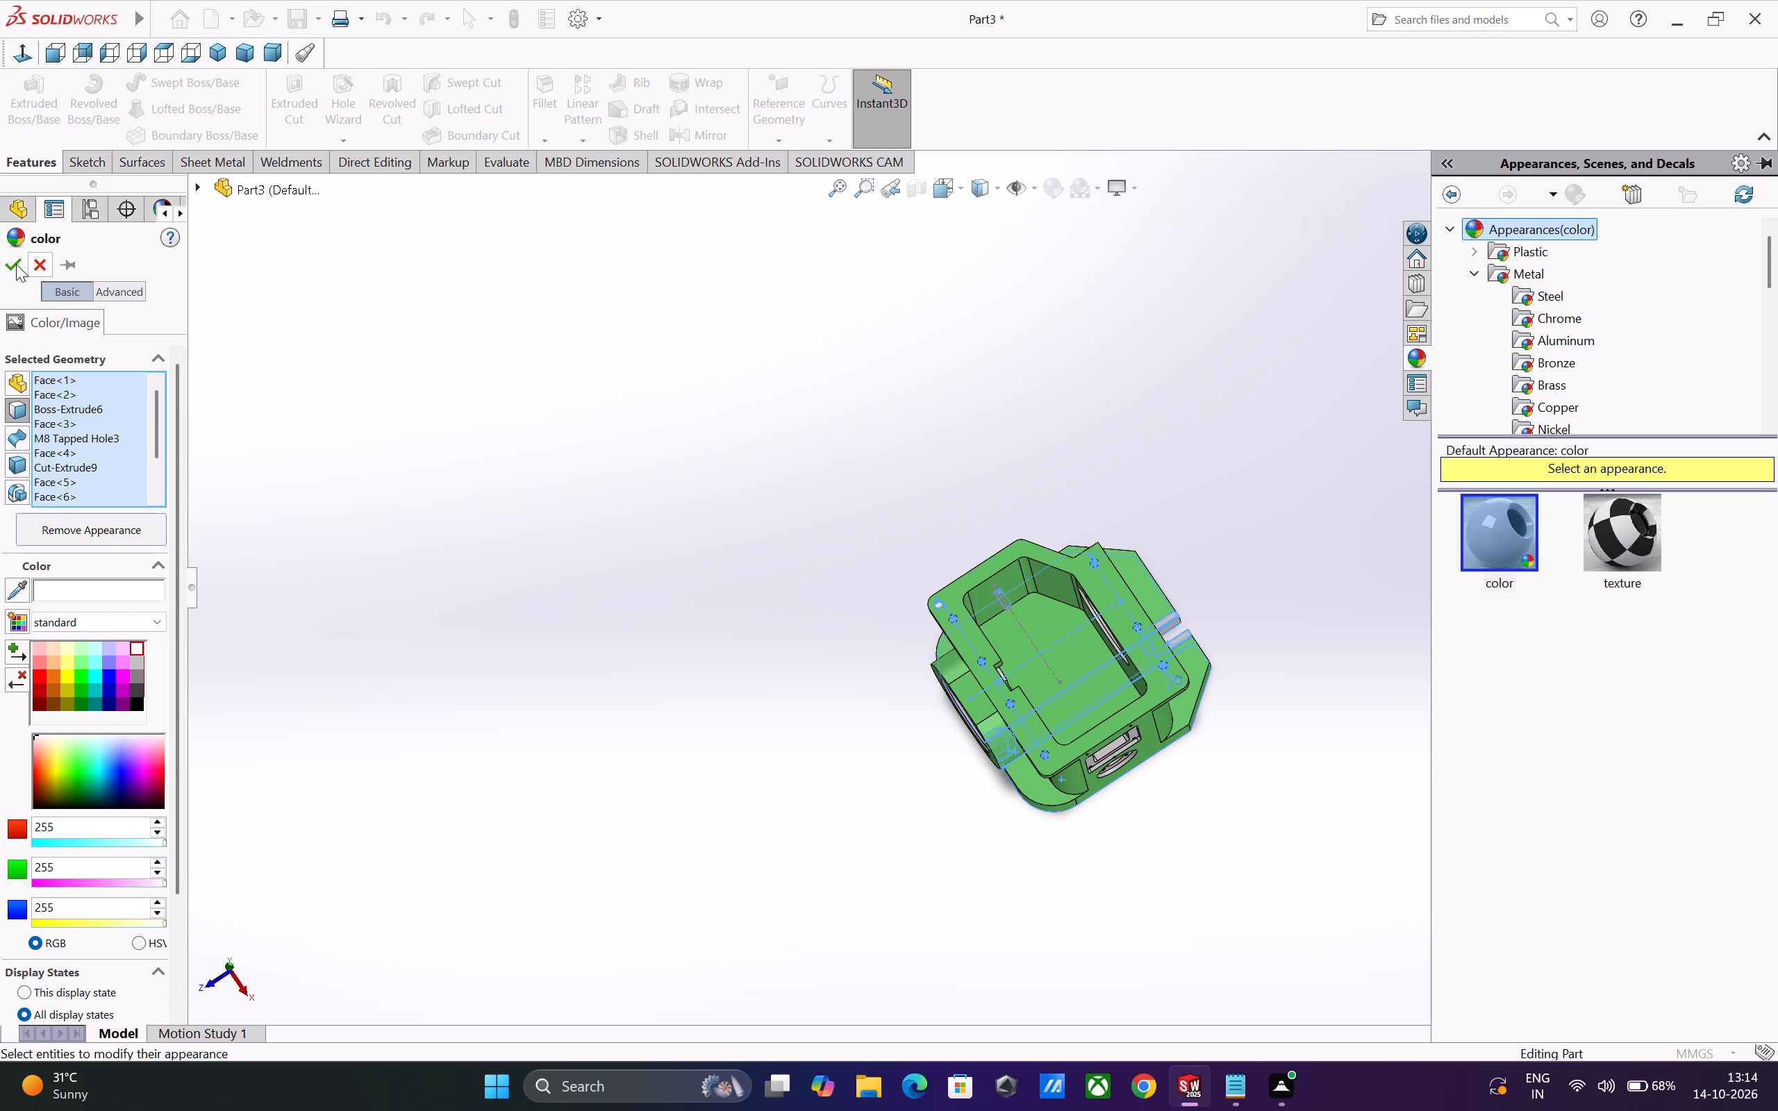
left_click(16, 264)
left_click(572, 619)
Examine the recoloured housing from several sides, including the top flange, bearing bores, slot seats and interior.
middle_click_drag(744, 736, 851, 594)
scroll(804, 685, "up", 1)
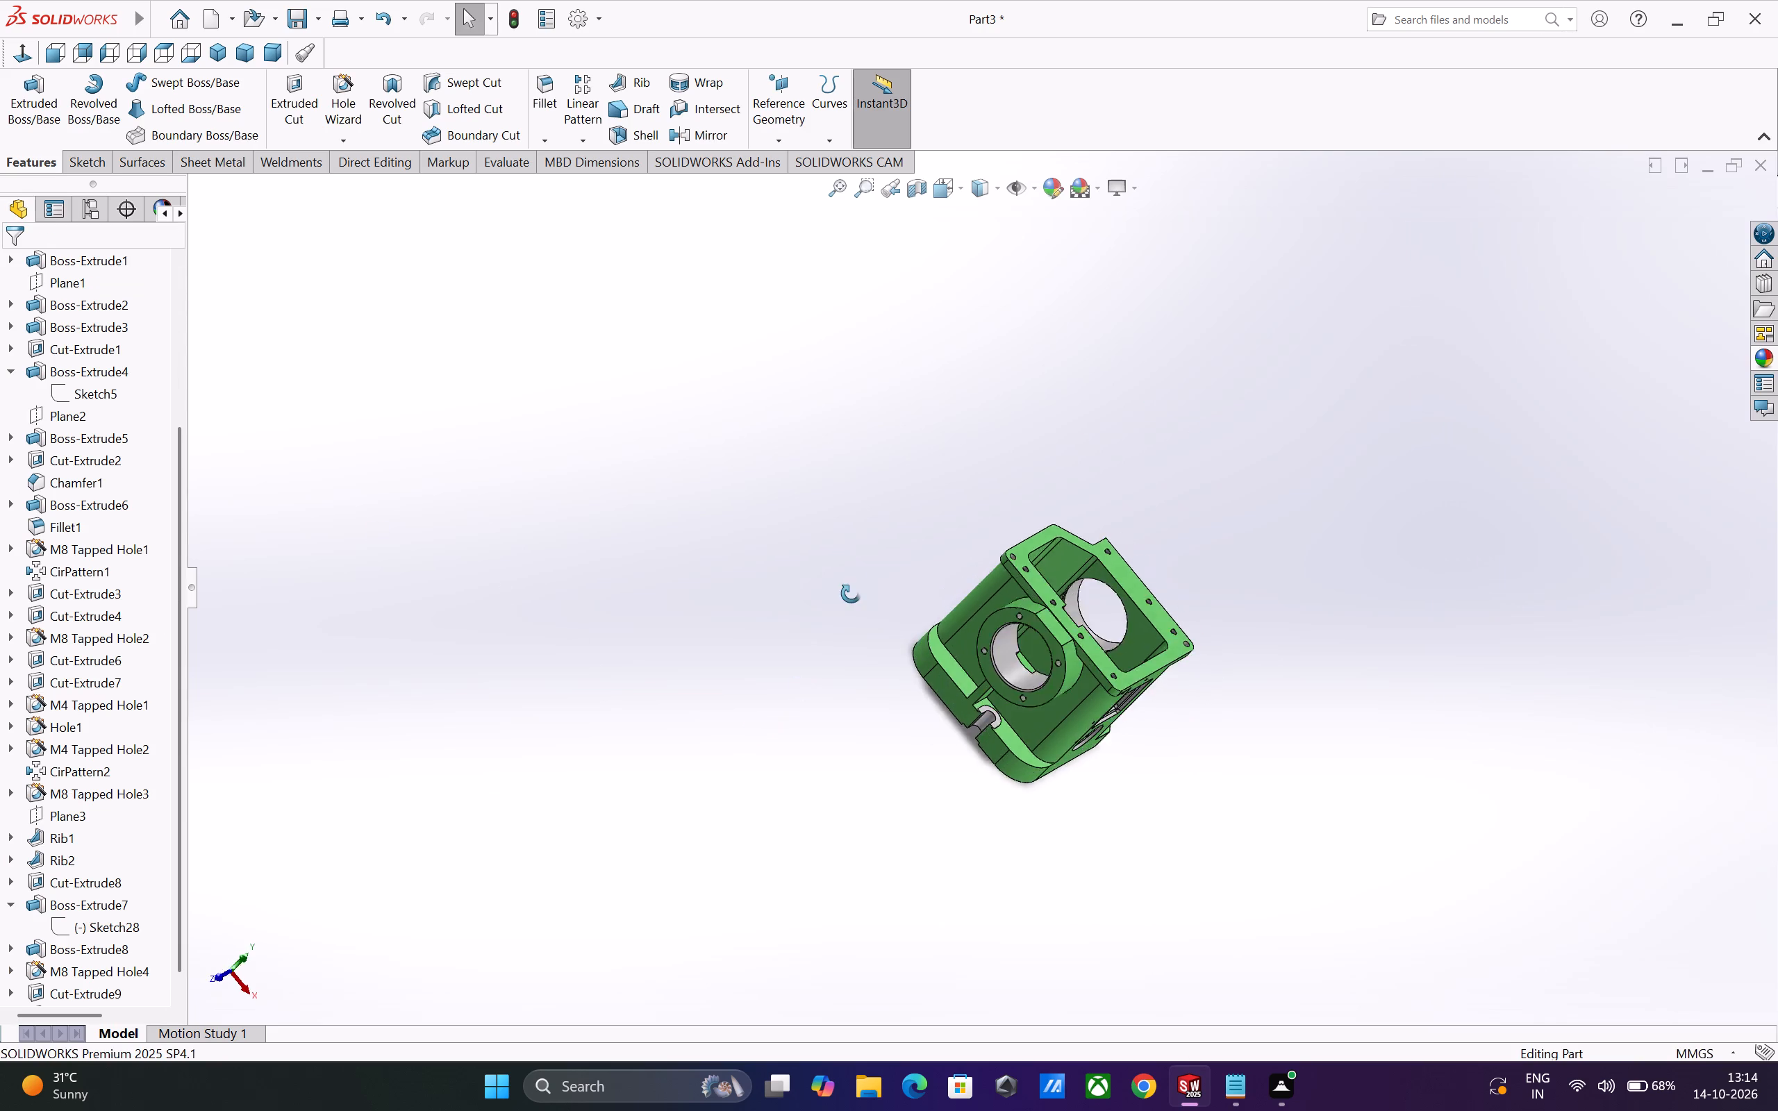
middle_click_drag(851, 594, 915, 562)
scroll(1149, 627, "down", 2)
scroll(1086, 574, "down", 6)
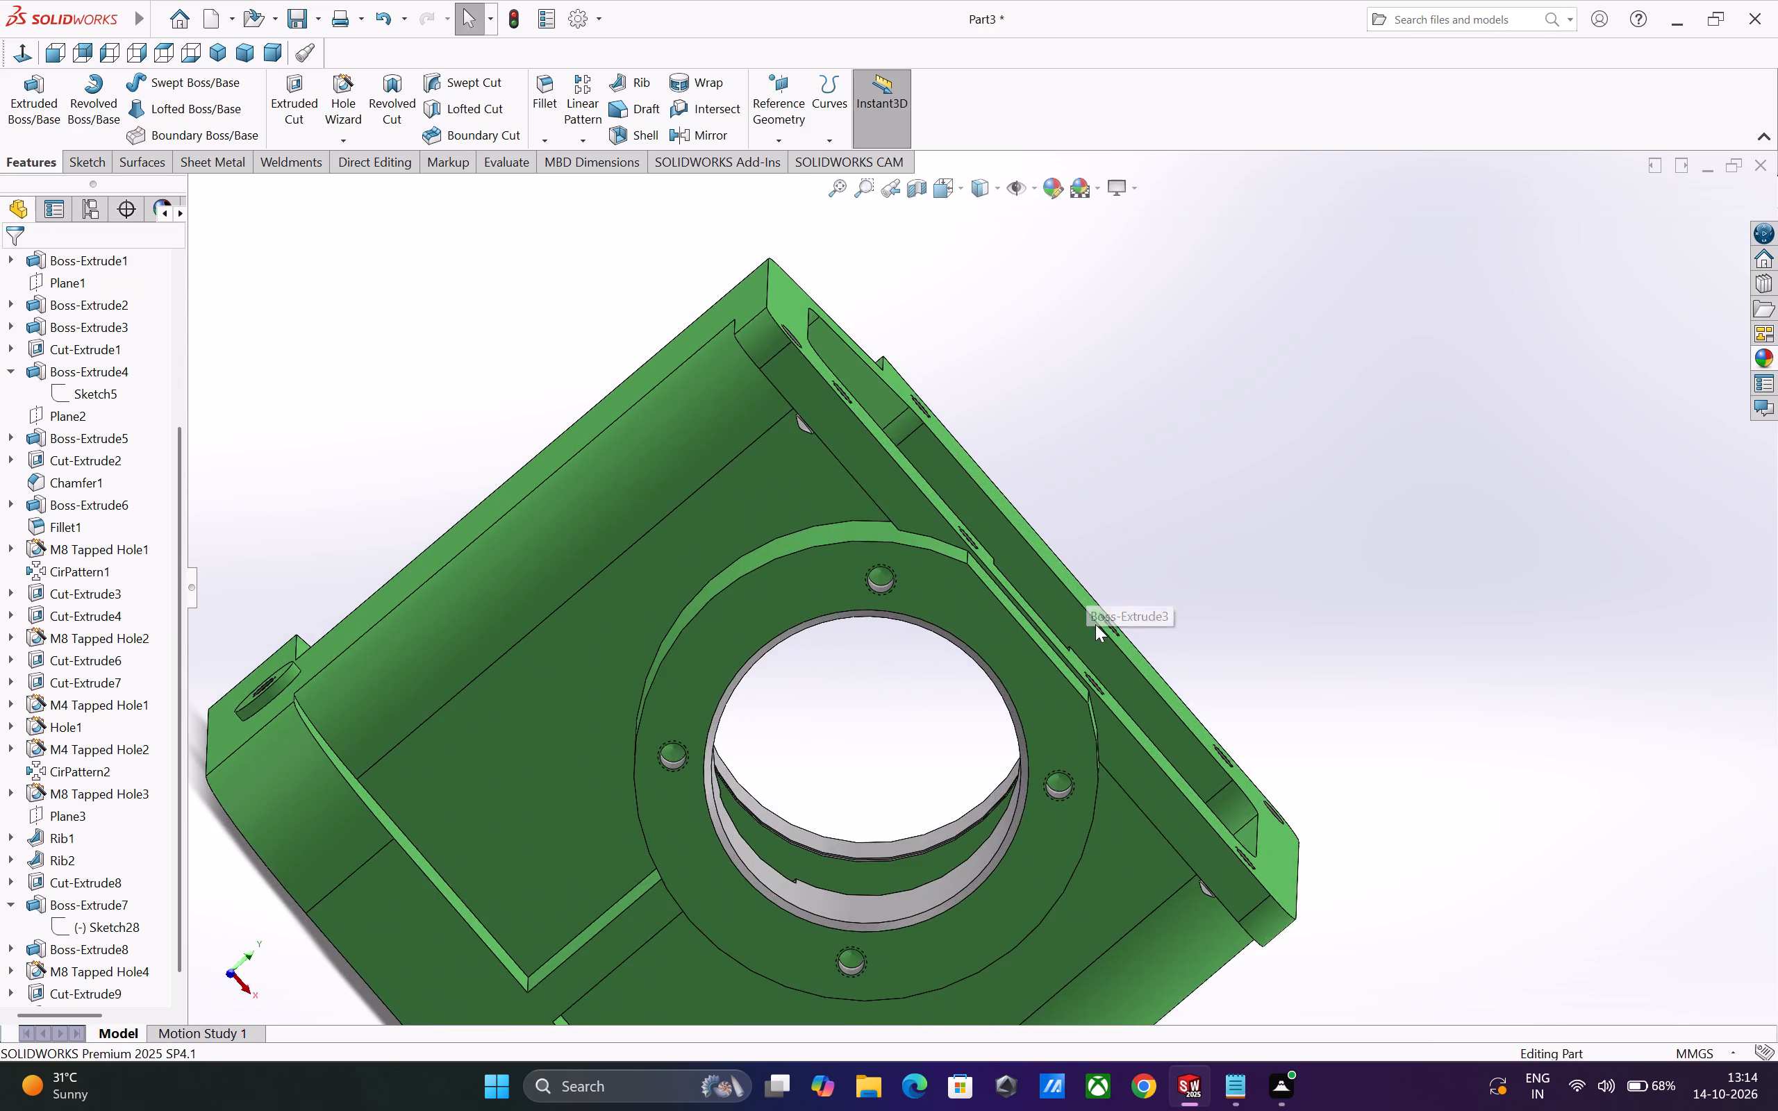
middle_click_drag(1095, 625, 899, 796)
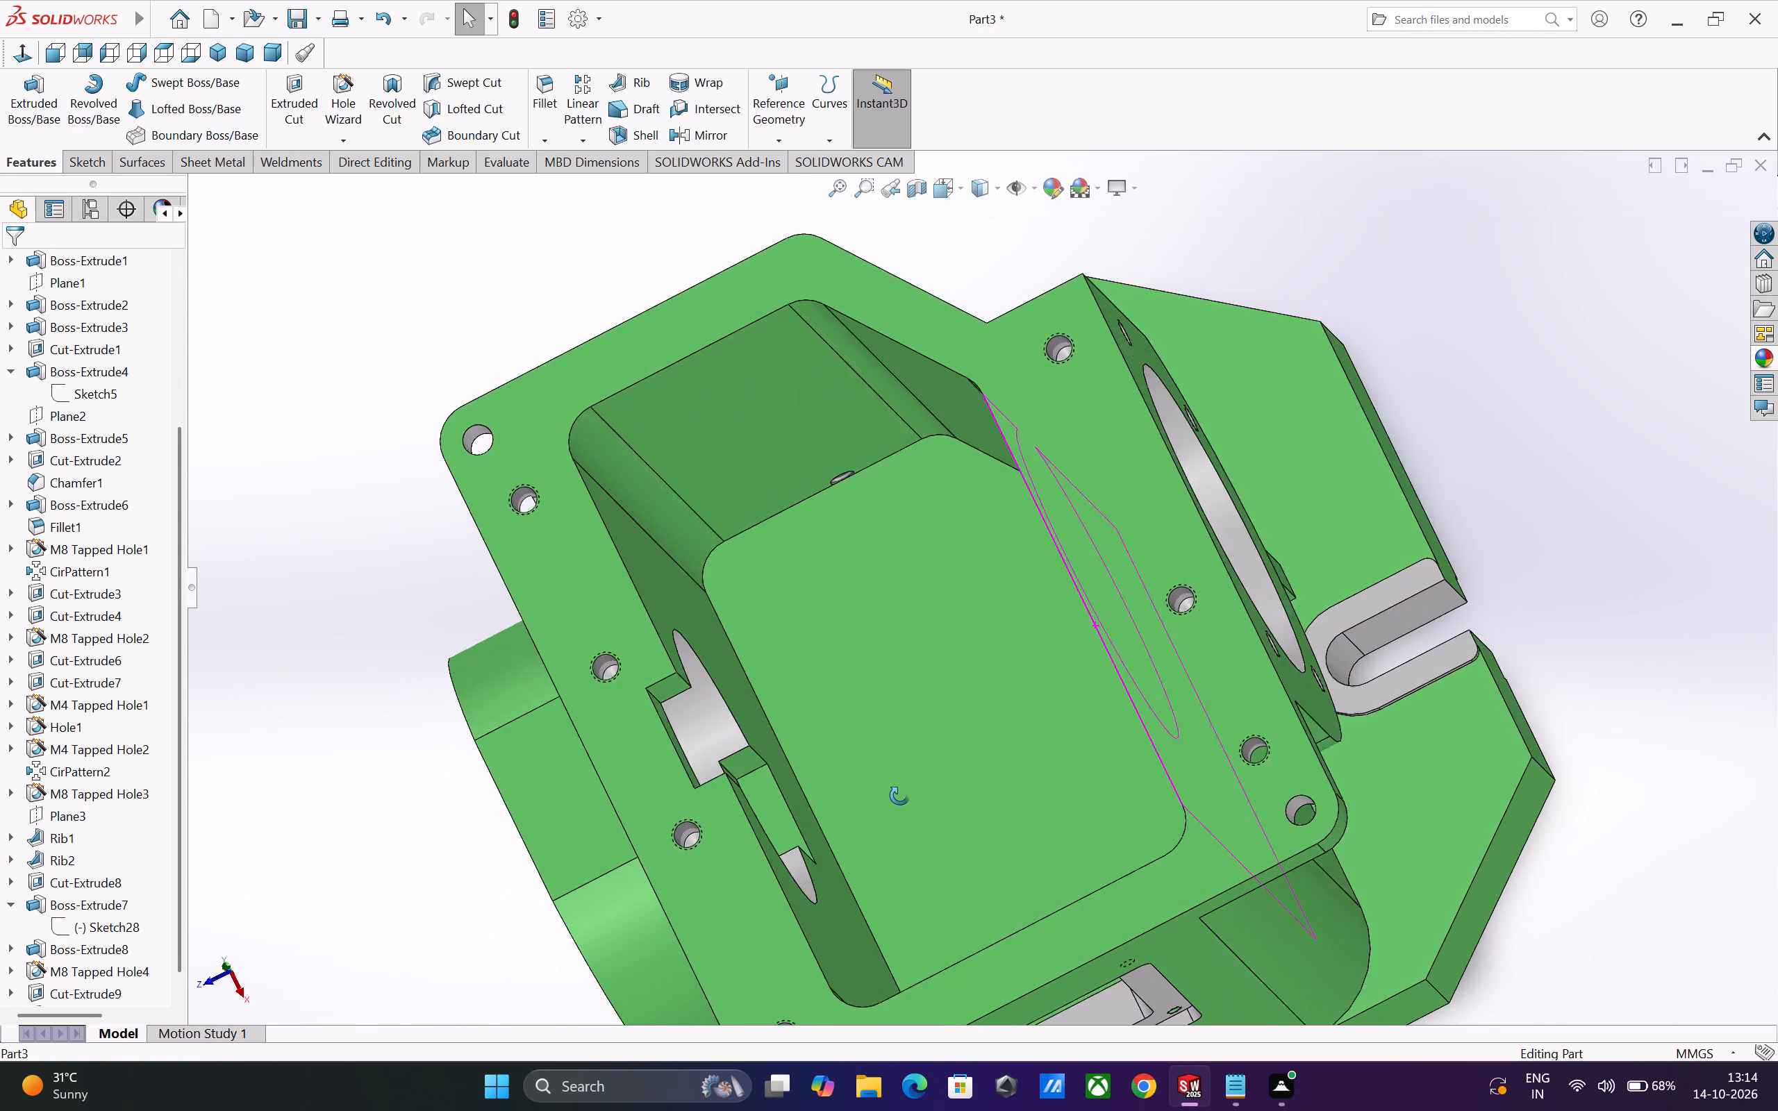
middle_click_drag(899, 796, 858, 871)
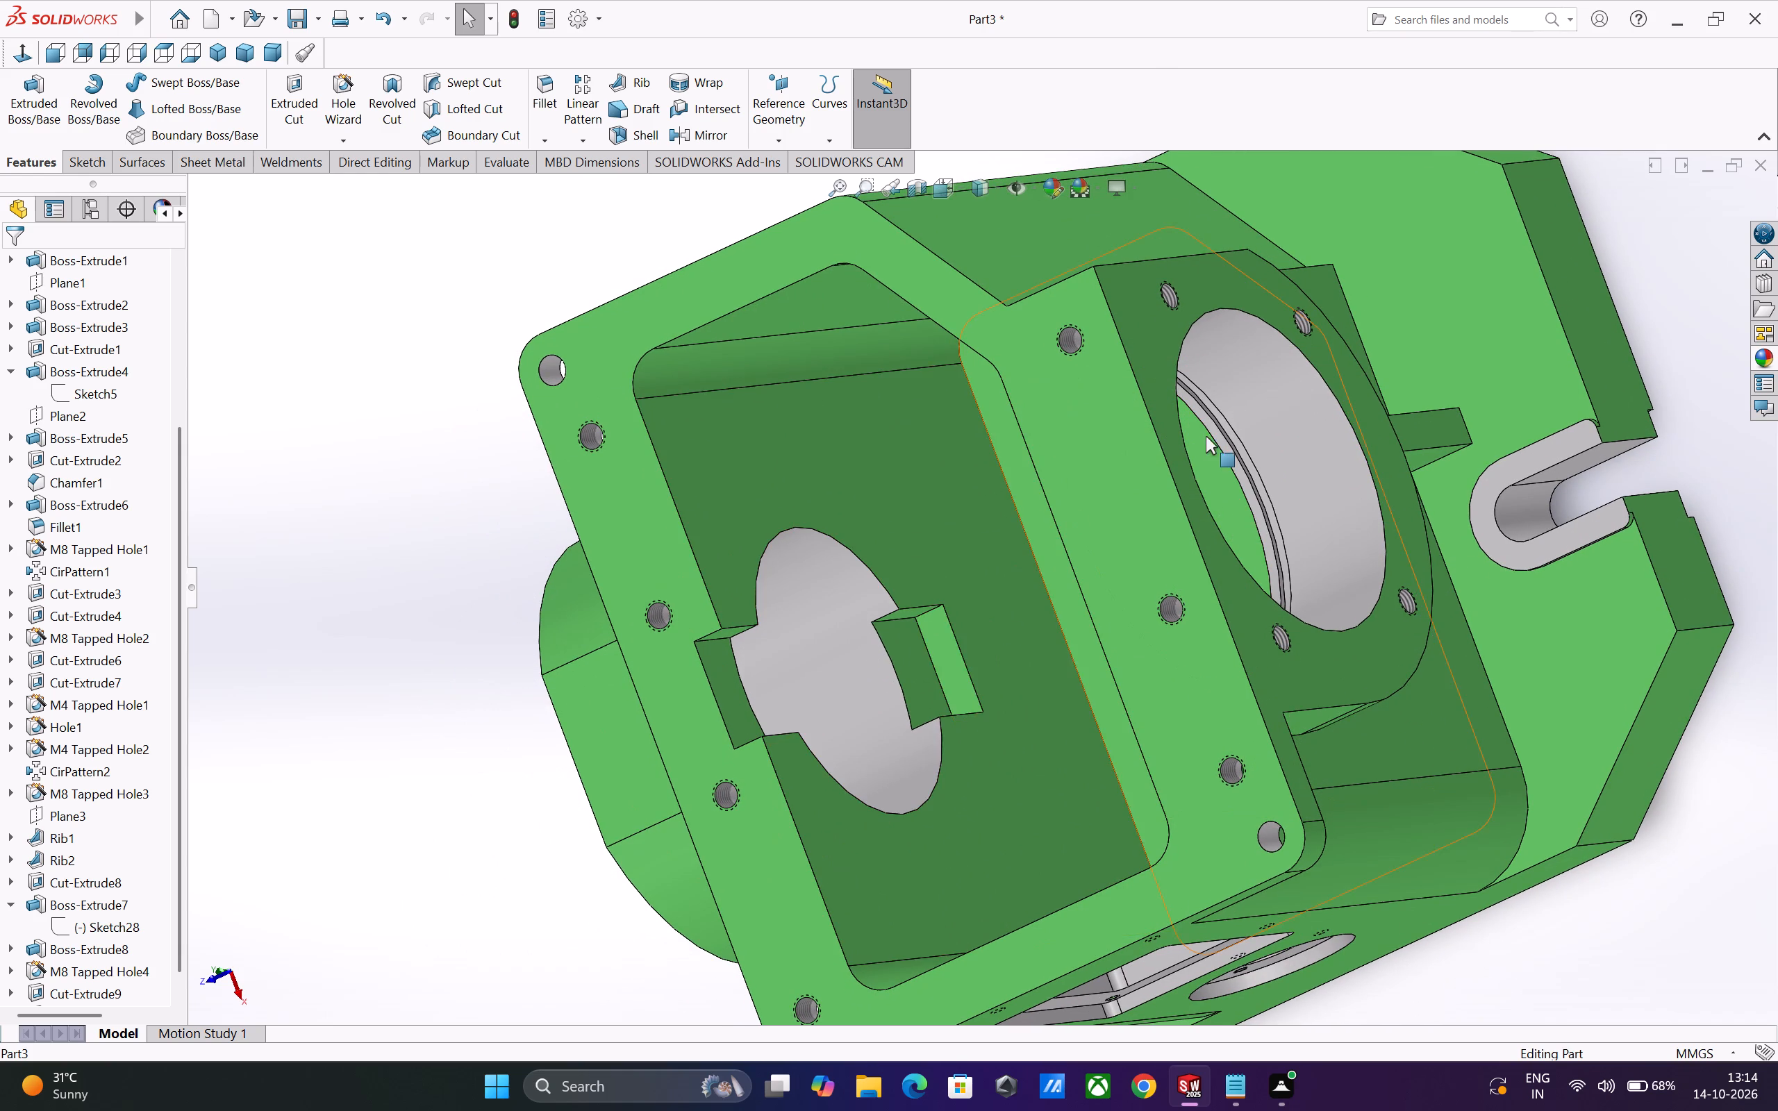
scroll(1206, 436, "down", 2)
middle_click_drag(1274, 474, 1239, 550)
scroll(1239, 552, "up", 2)
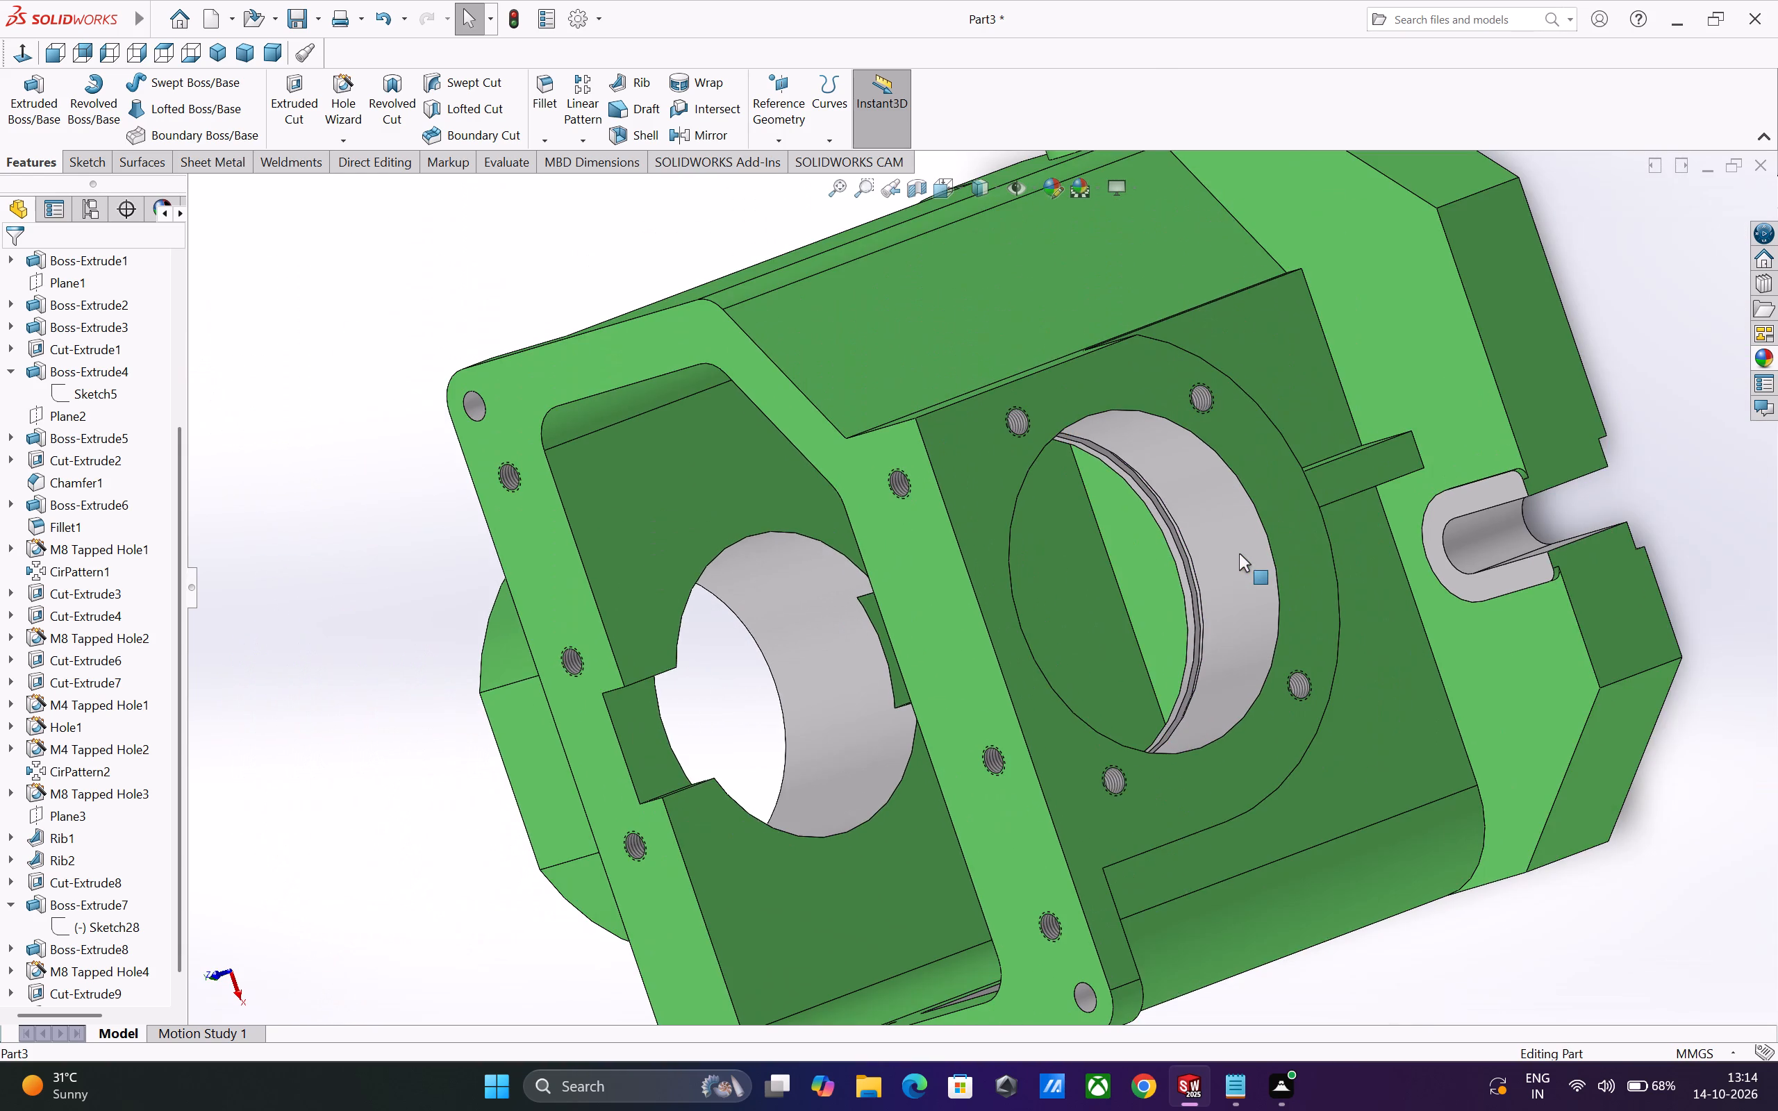
middle_click_drag(1188, 628, 1281, 640)
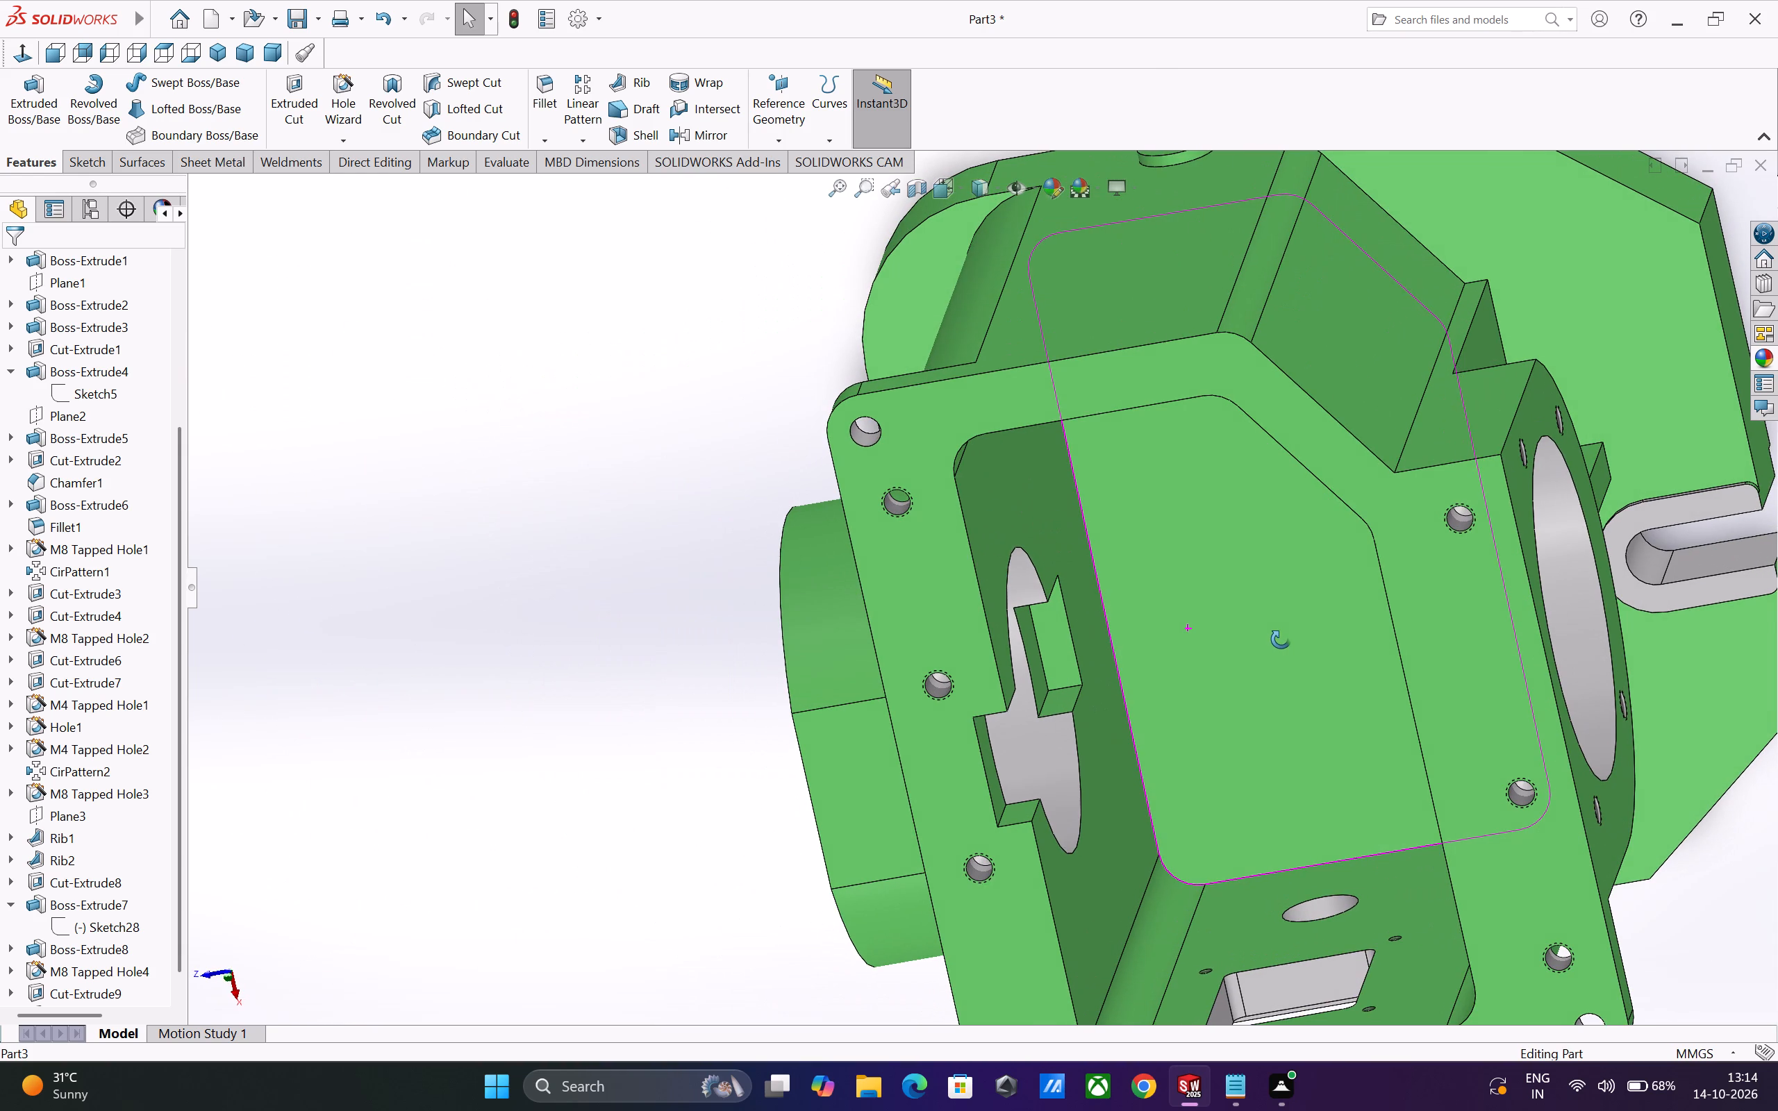
middle_click_drag(1281, 640, 1334, 644)
scroll(1334, 644, "up", 3)
scroll(1240, 653, "up", 1)
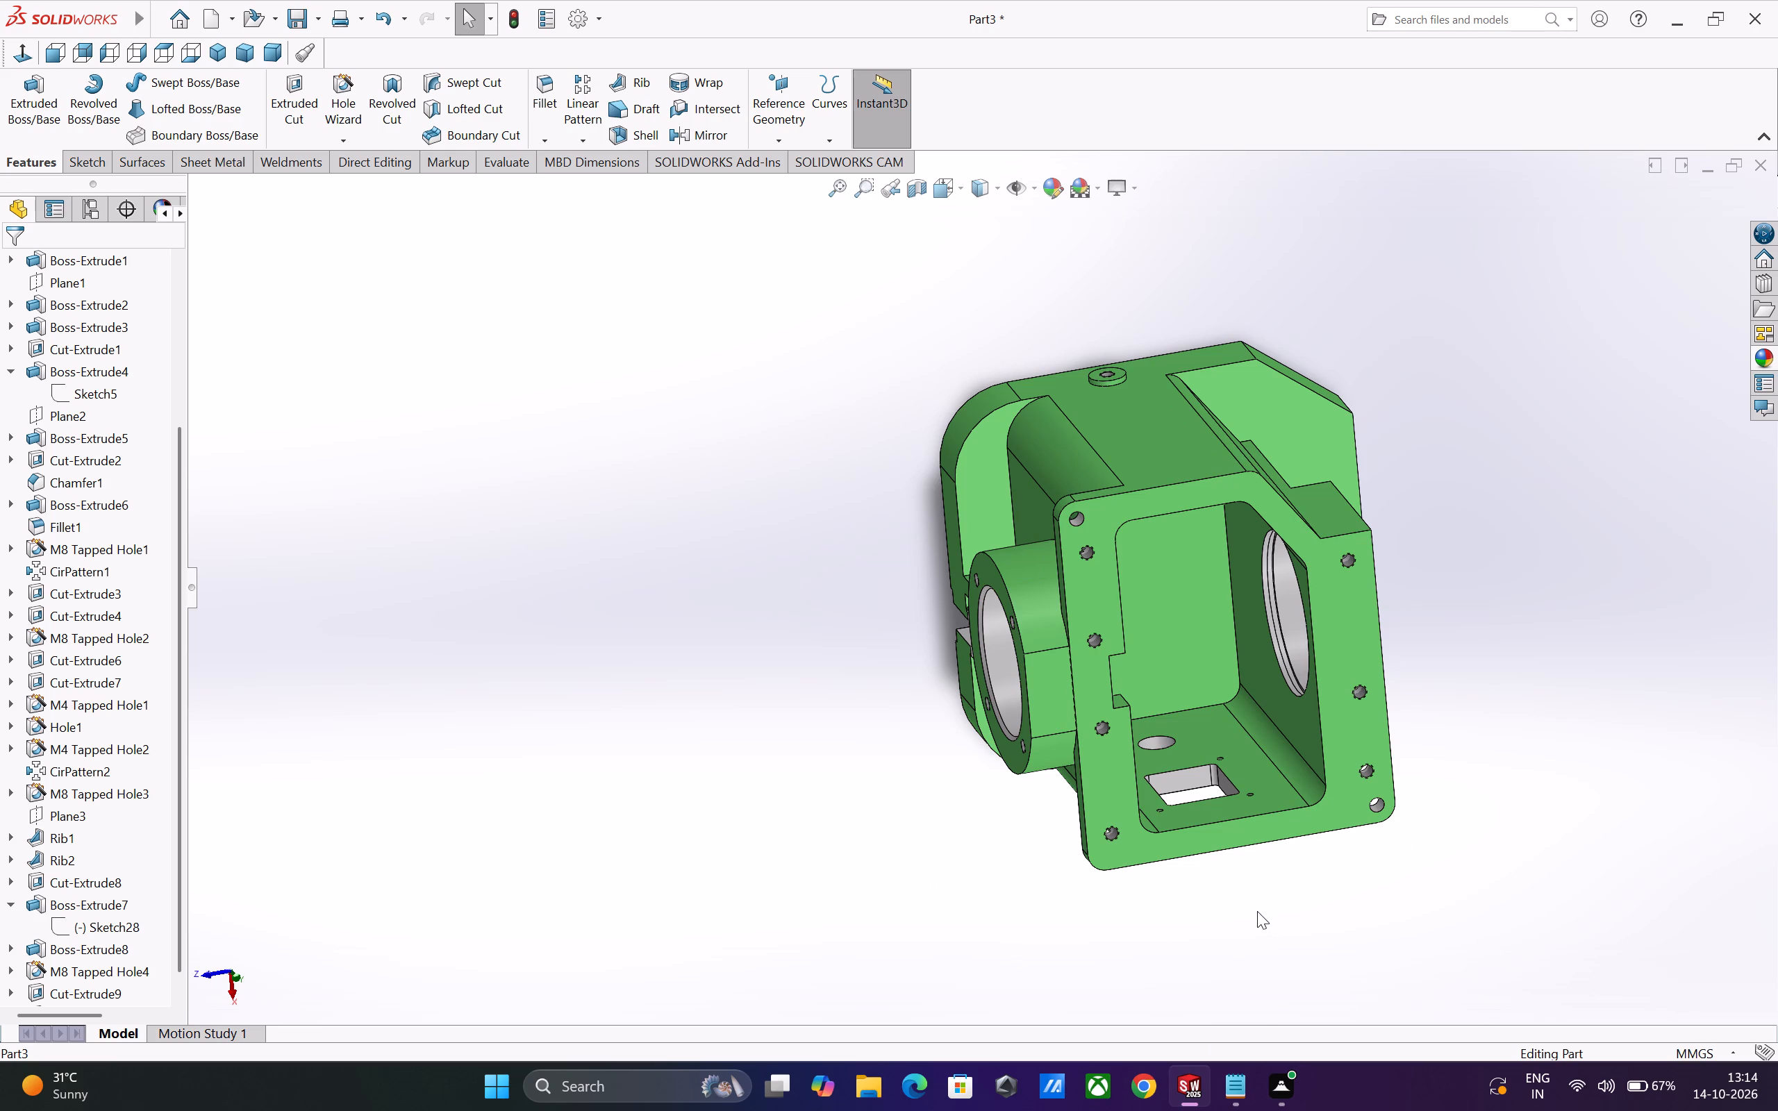
Save the part as Machinine-Housing, in SOLIDWORKS Part format, in the Fuji folder on the Desktop.
key("ctrl+s")
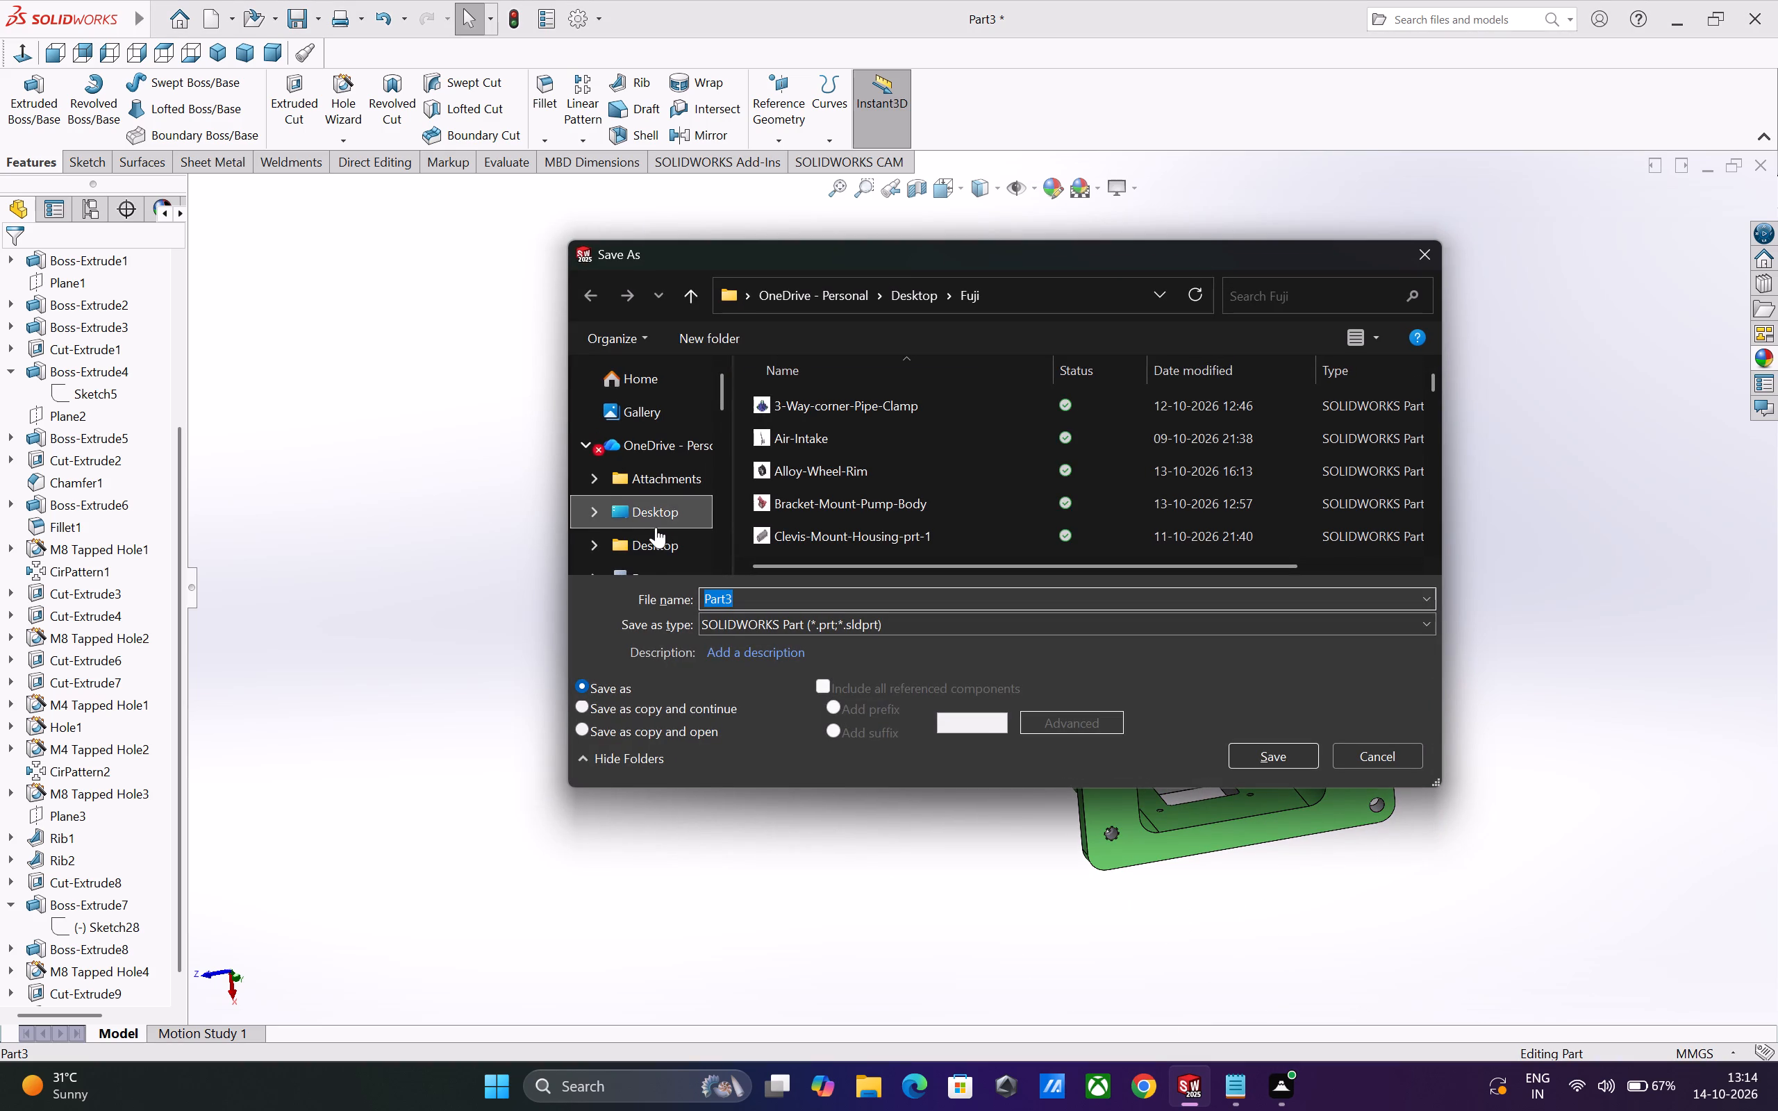
scroll(656, 527, "down", 2)
left_click(655, 469)
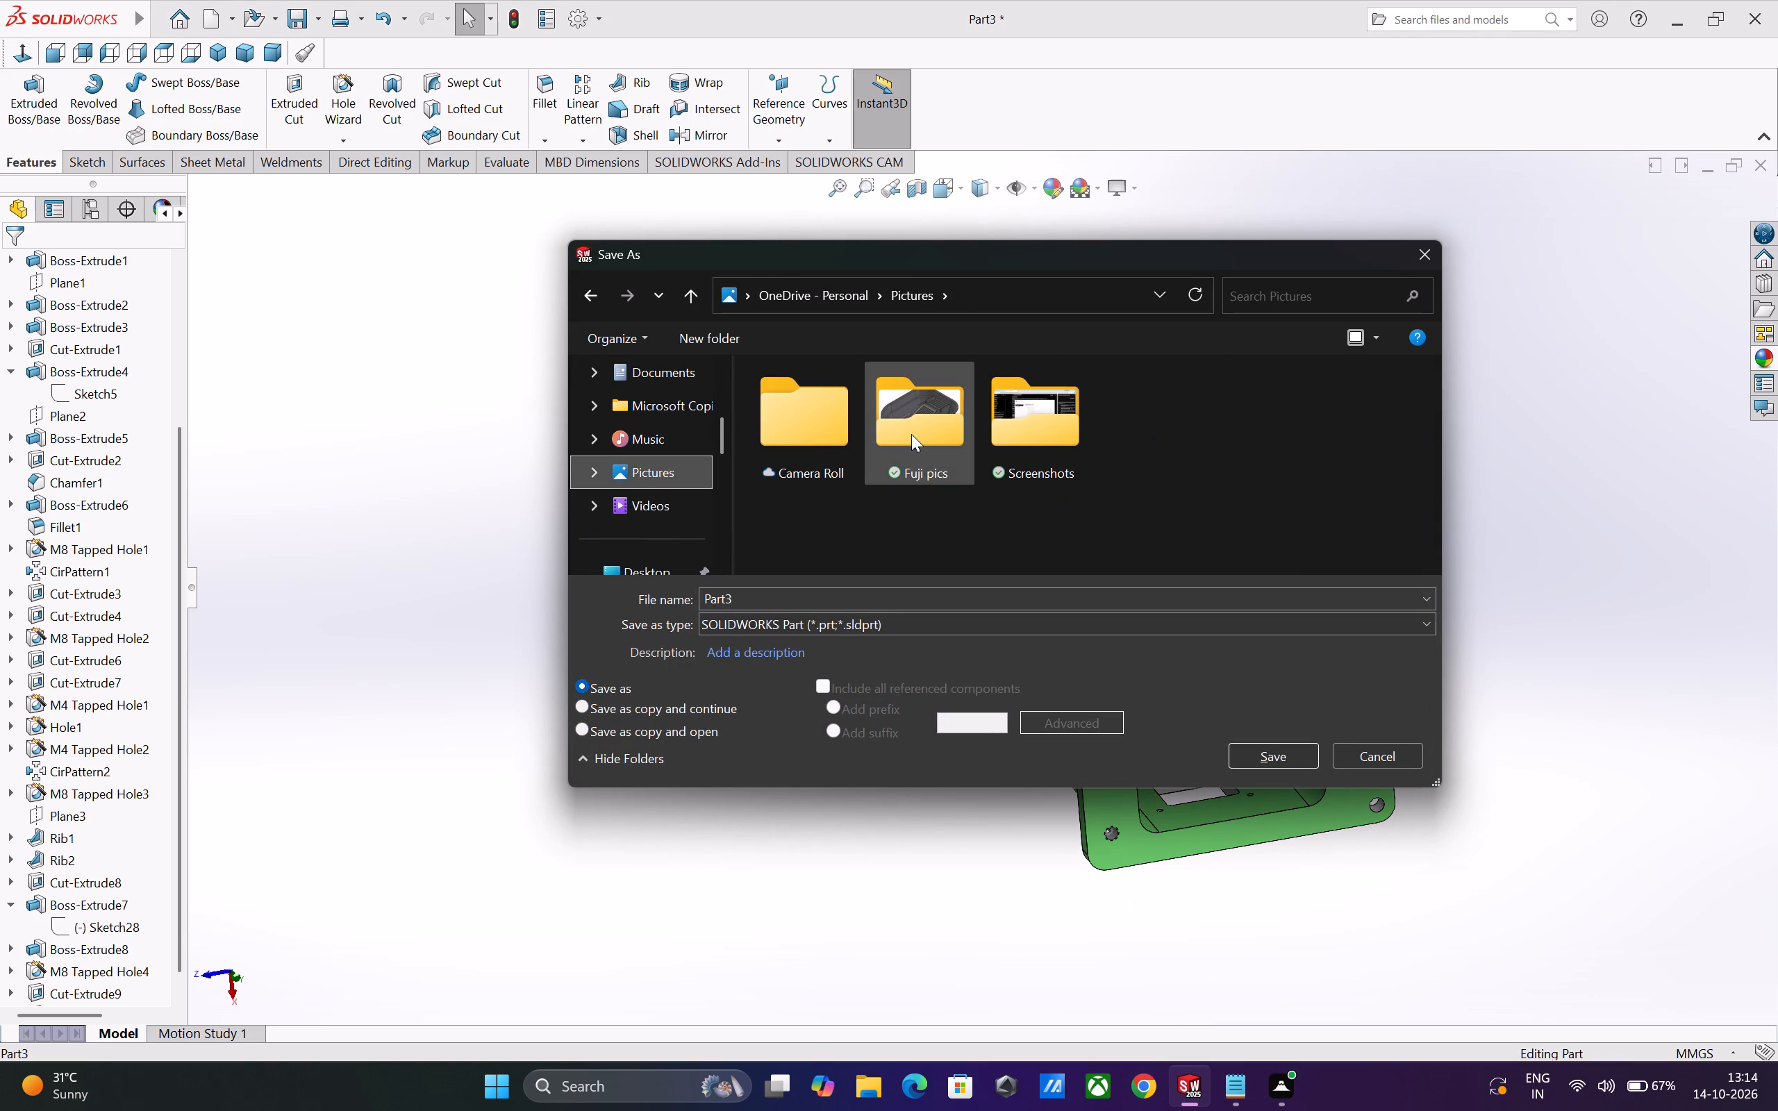
double_click(911, 434)
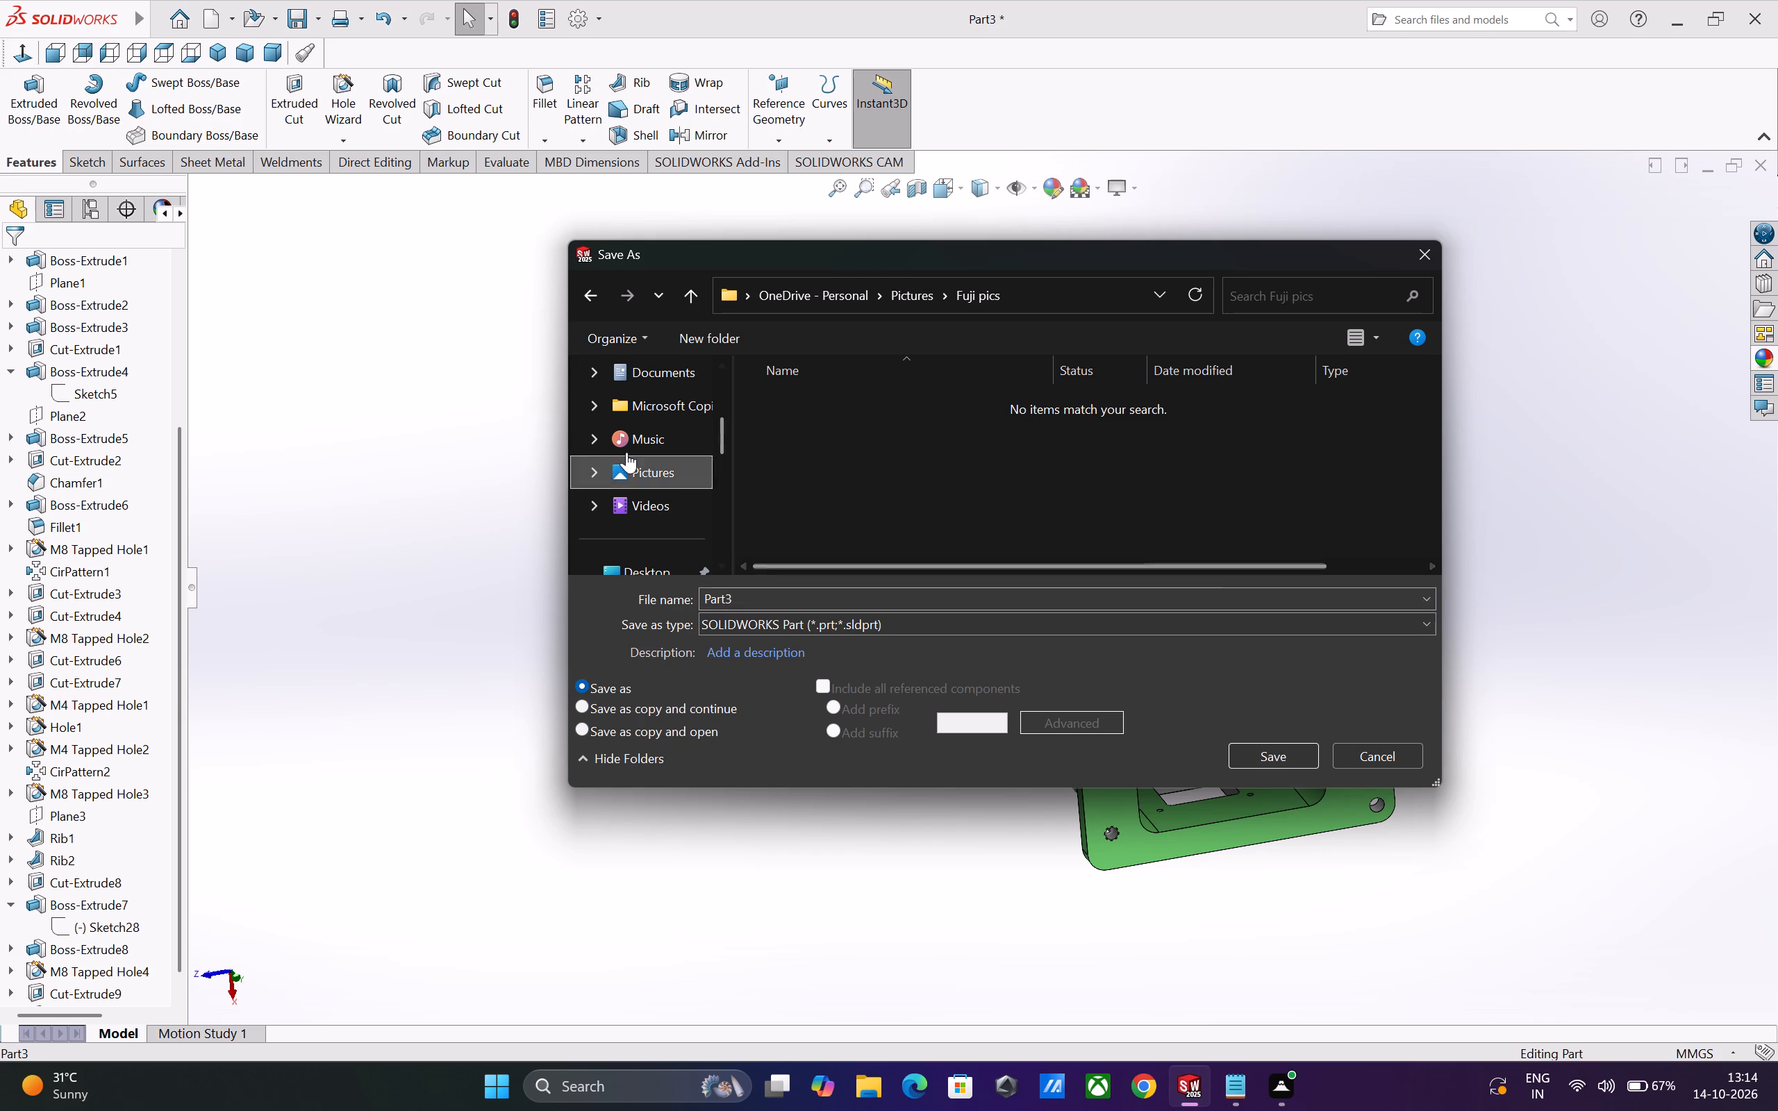
scroll(626, 457, "up", 3)
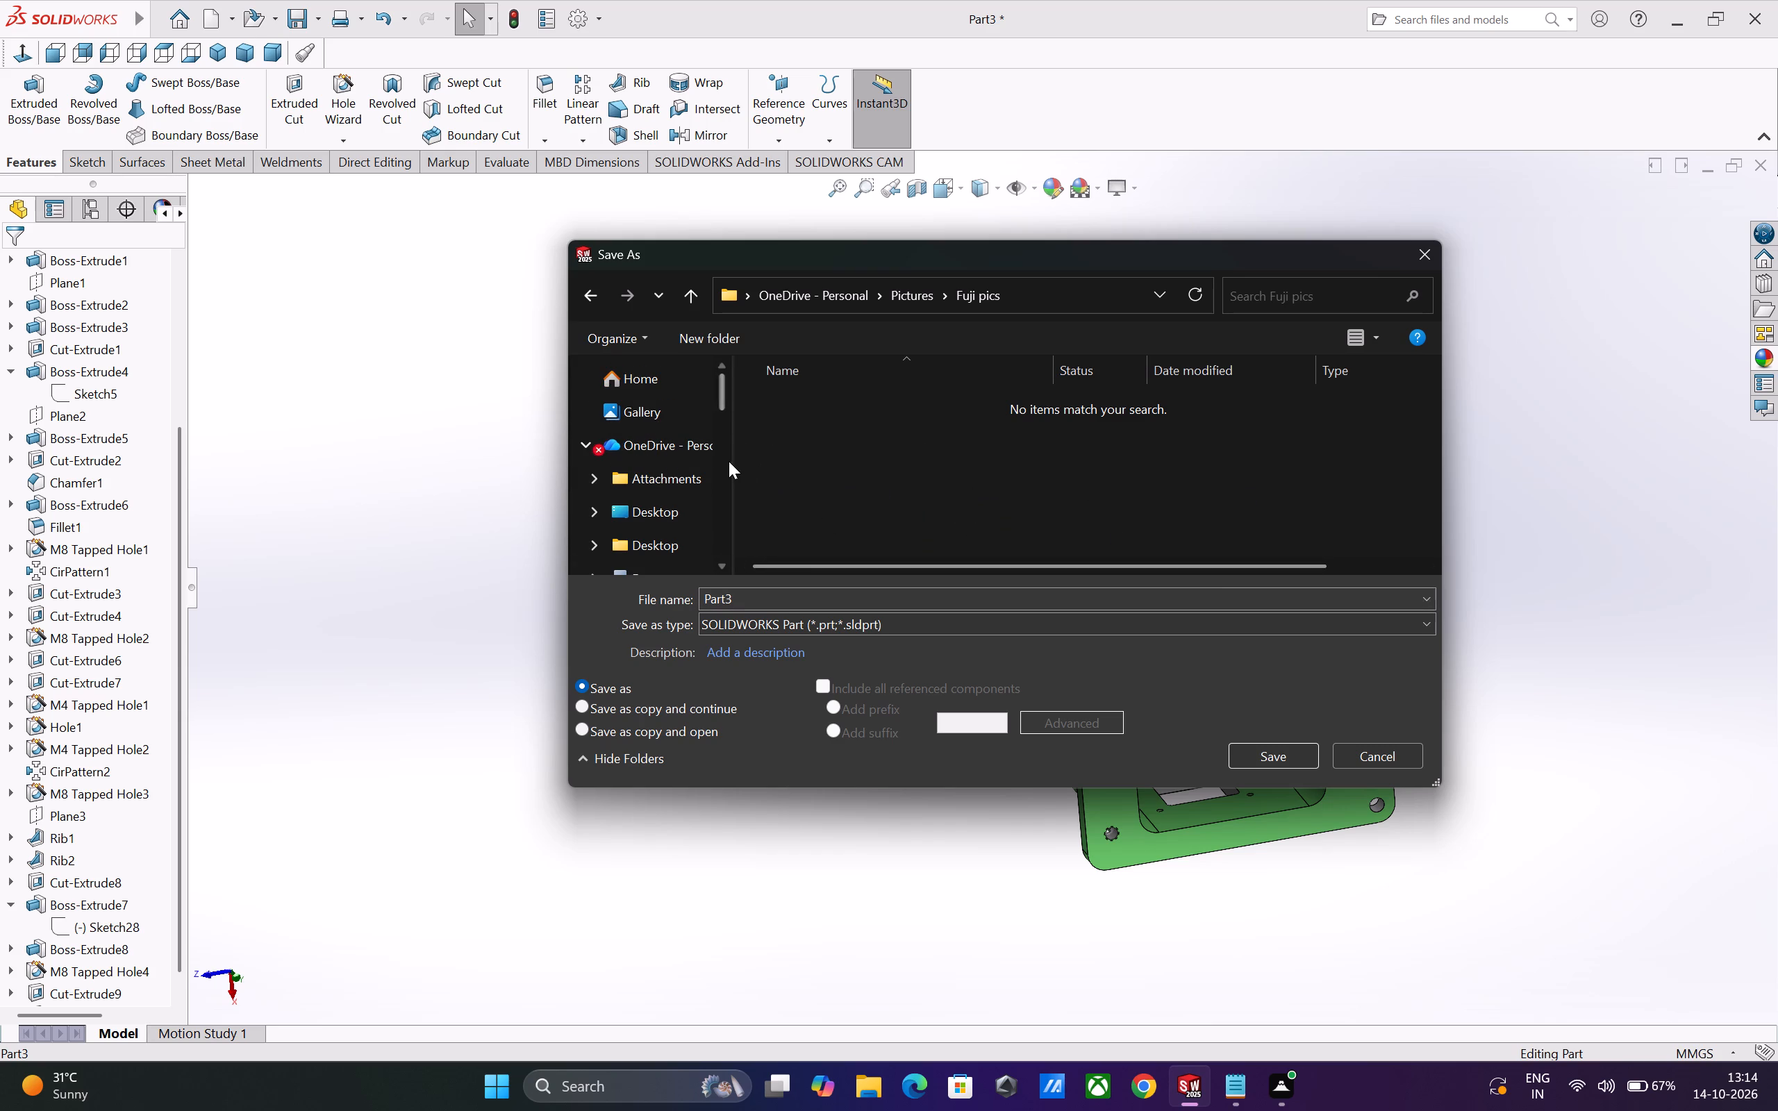
left_click(657, 510)
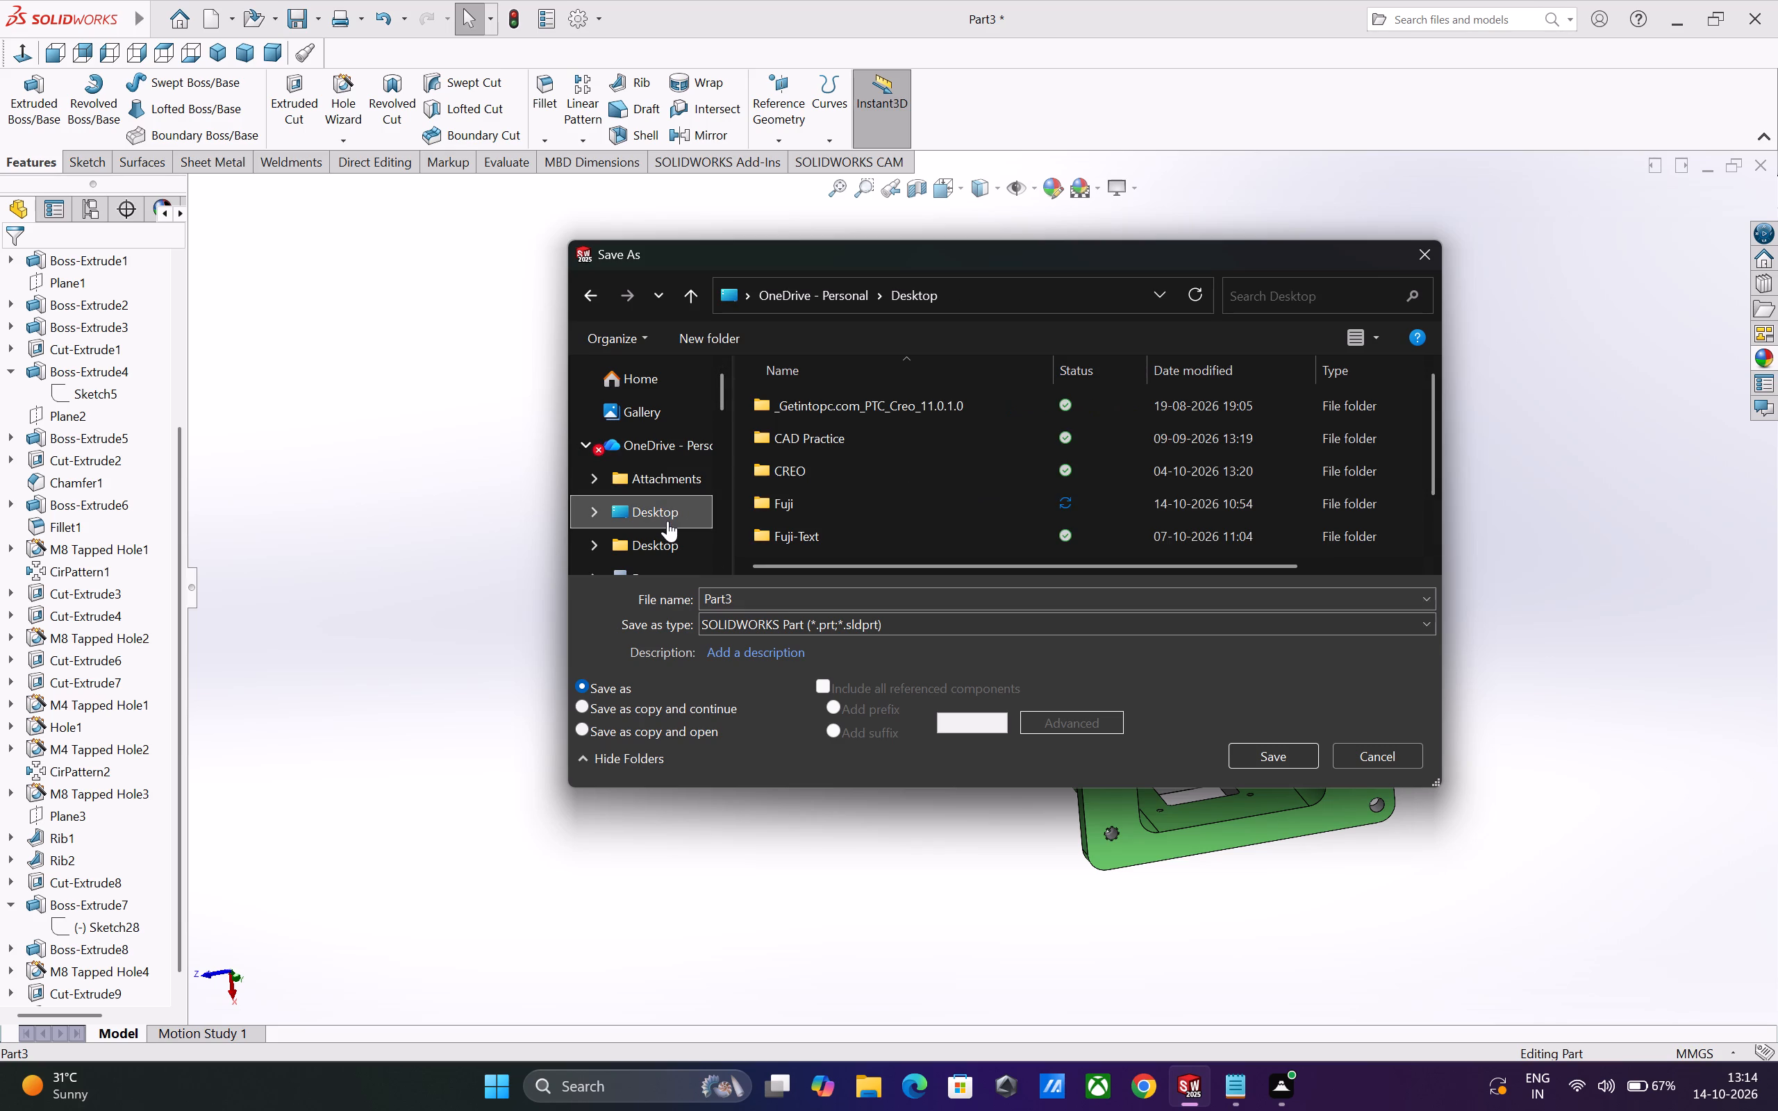
double_click(804, 511)
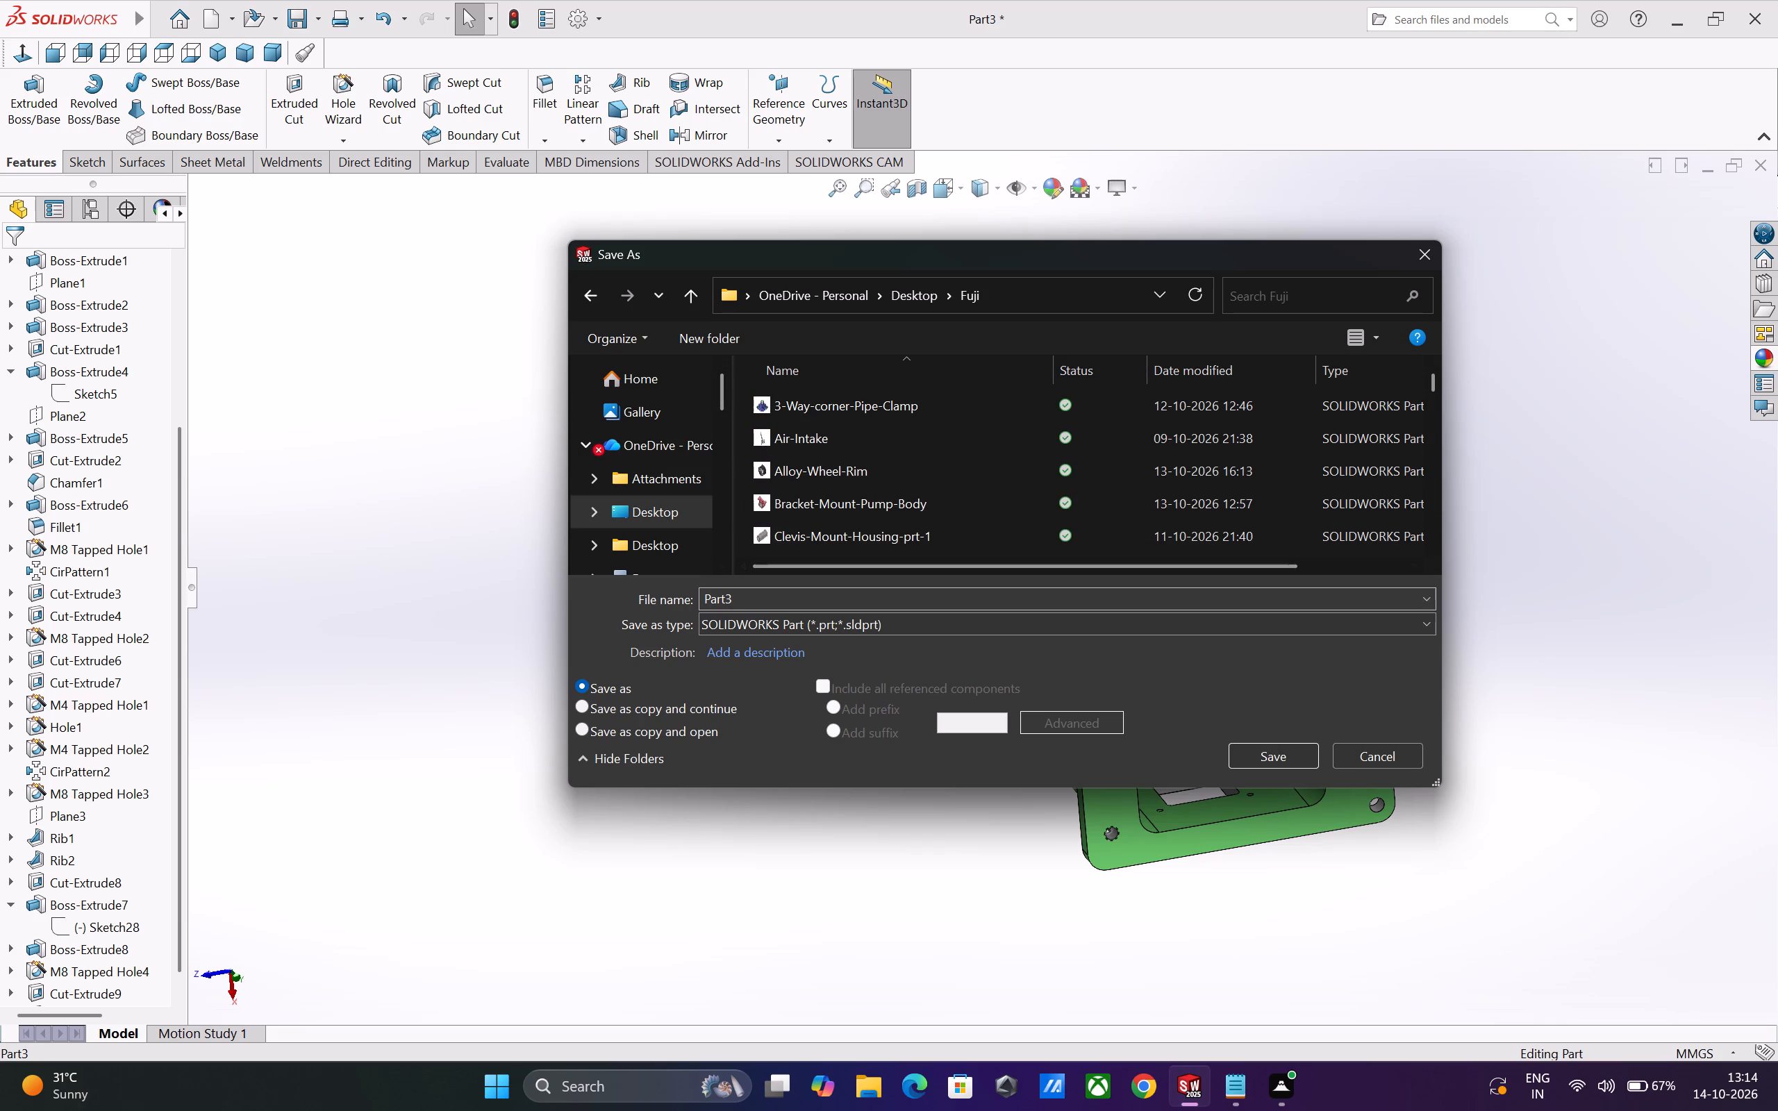
double_click(824, 598)
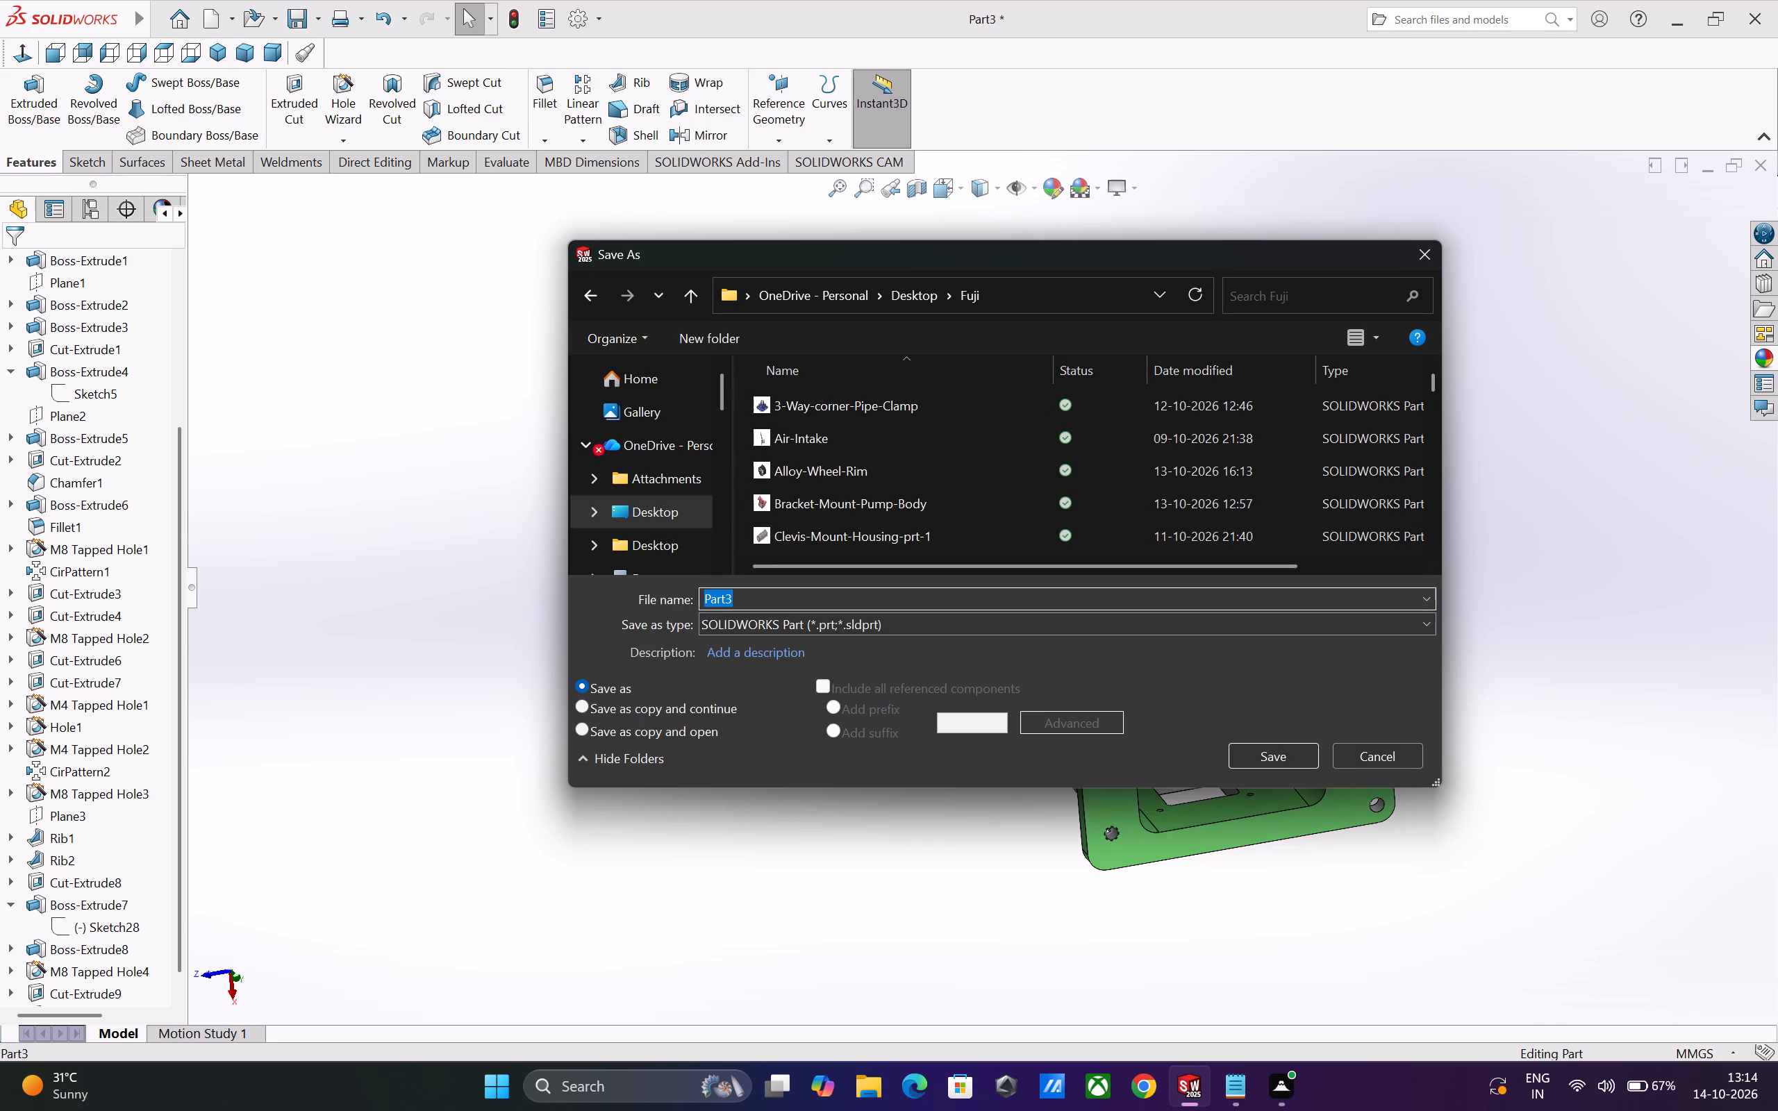
key("shift+g")
key("BackSpace")
key("shift+m")
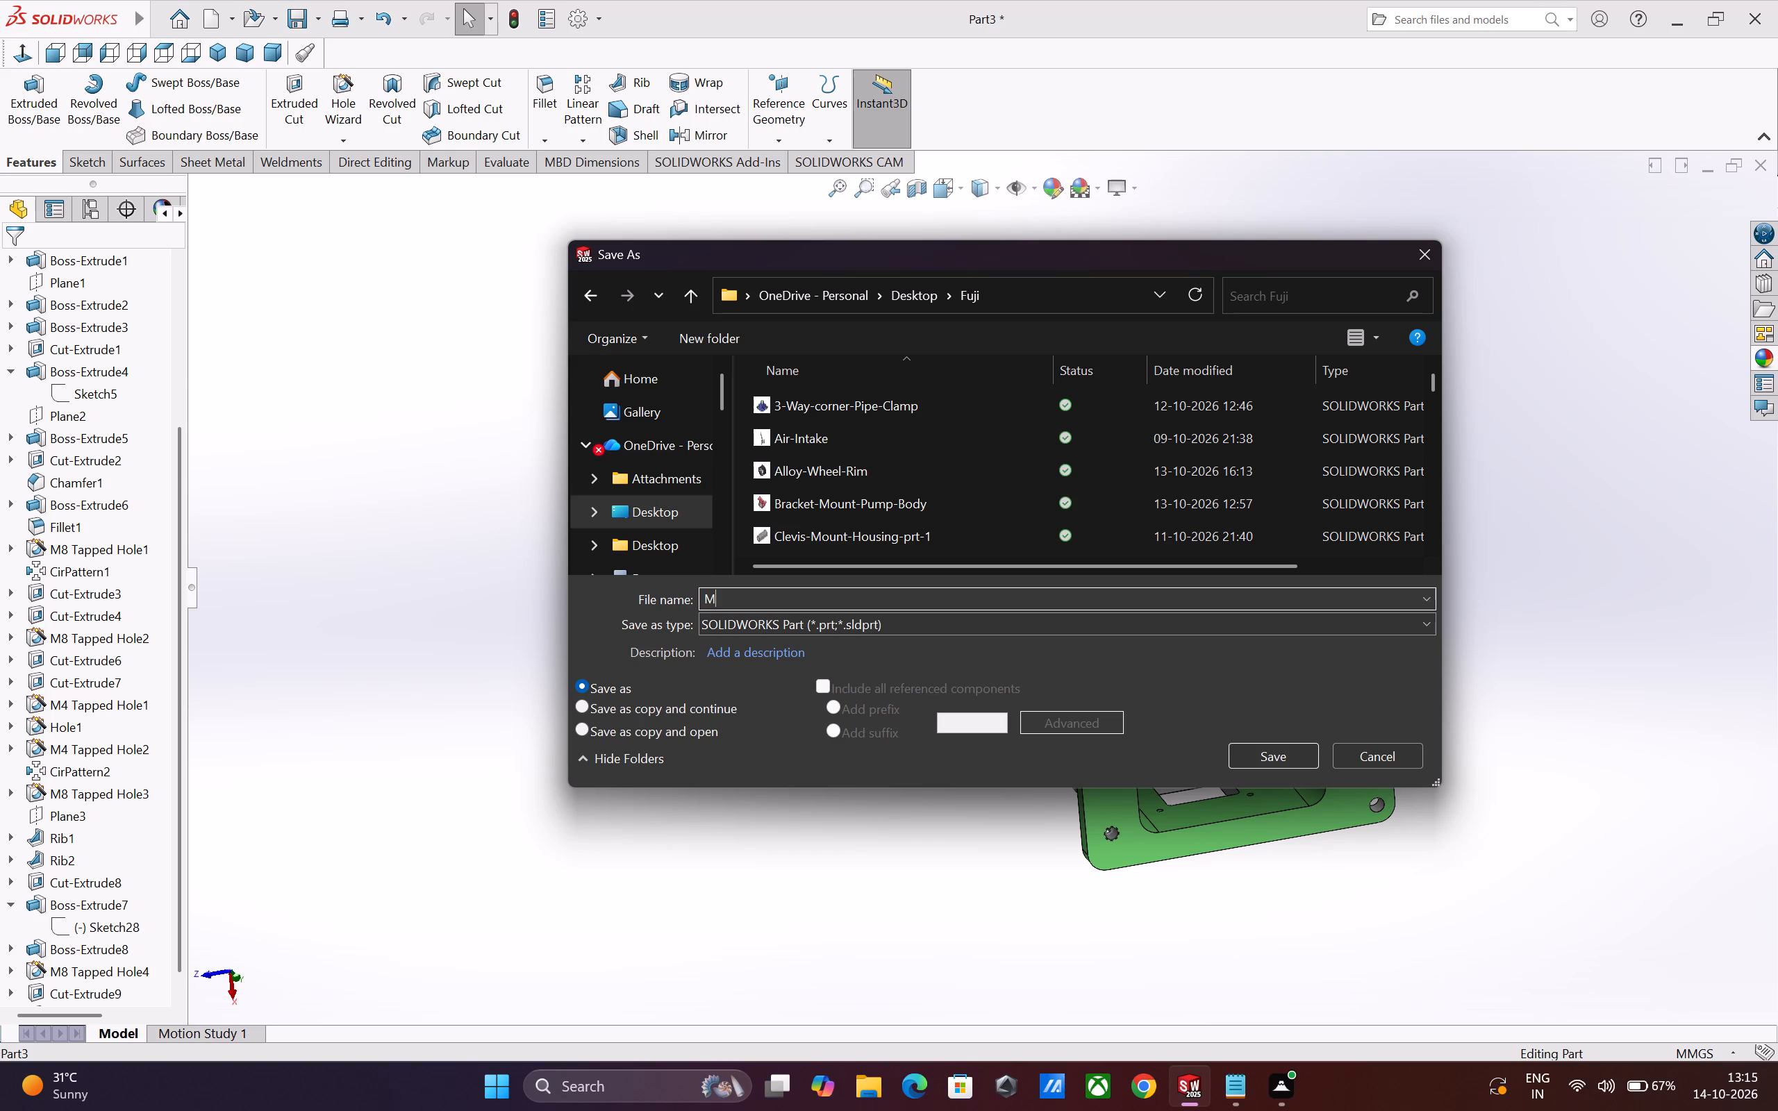
type("achin")
type("ine")
key("space")
key("BackSpace")
key("minus")
key("shift+h")
type("ousing")
key("Return")
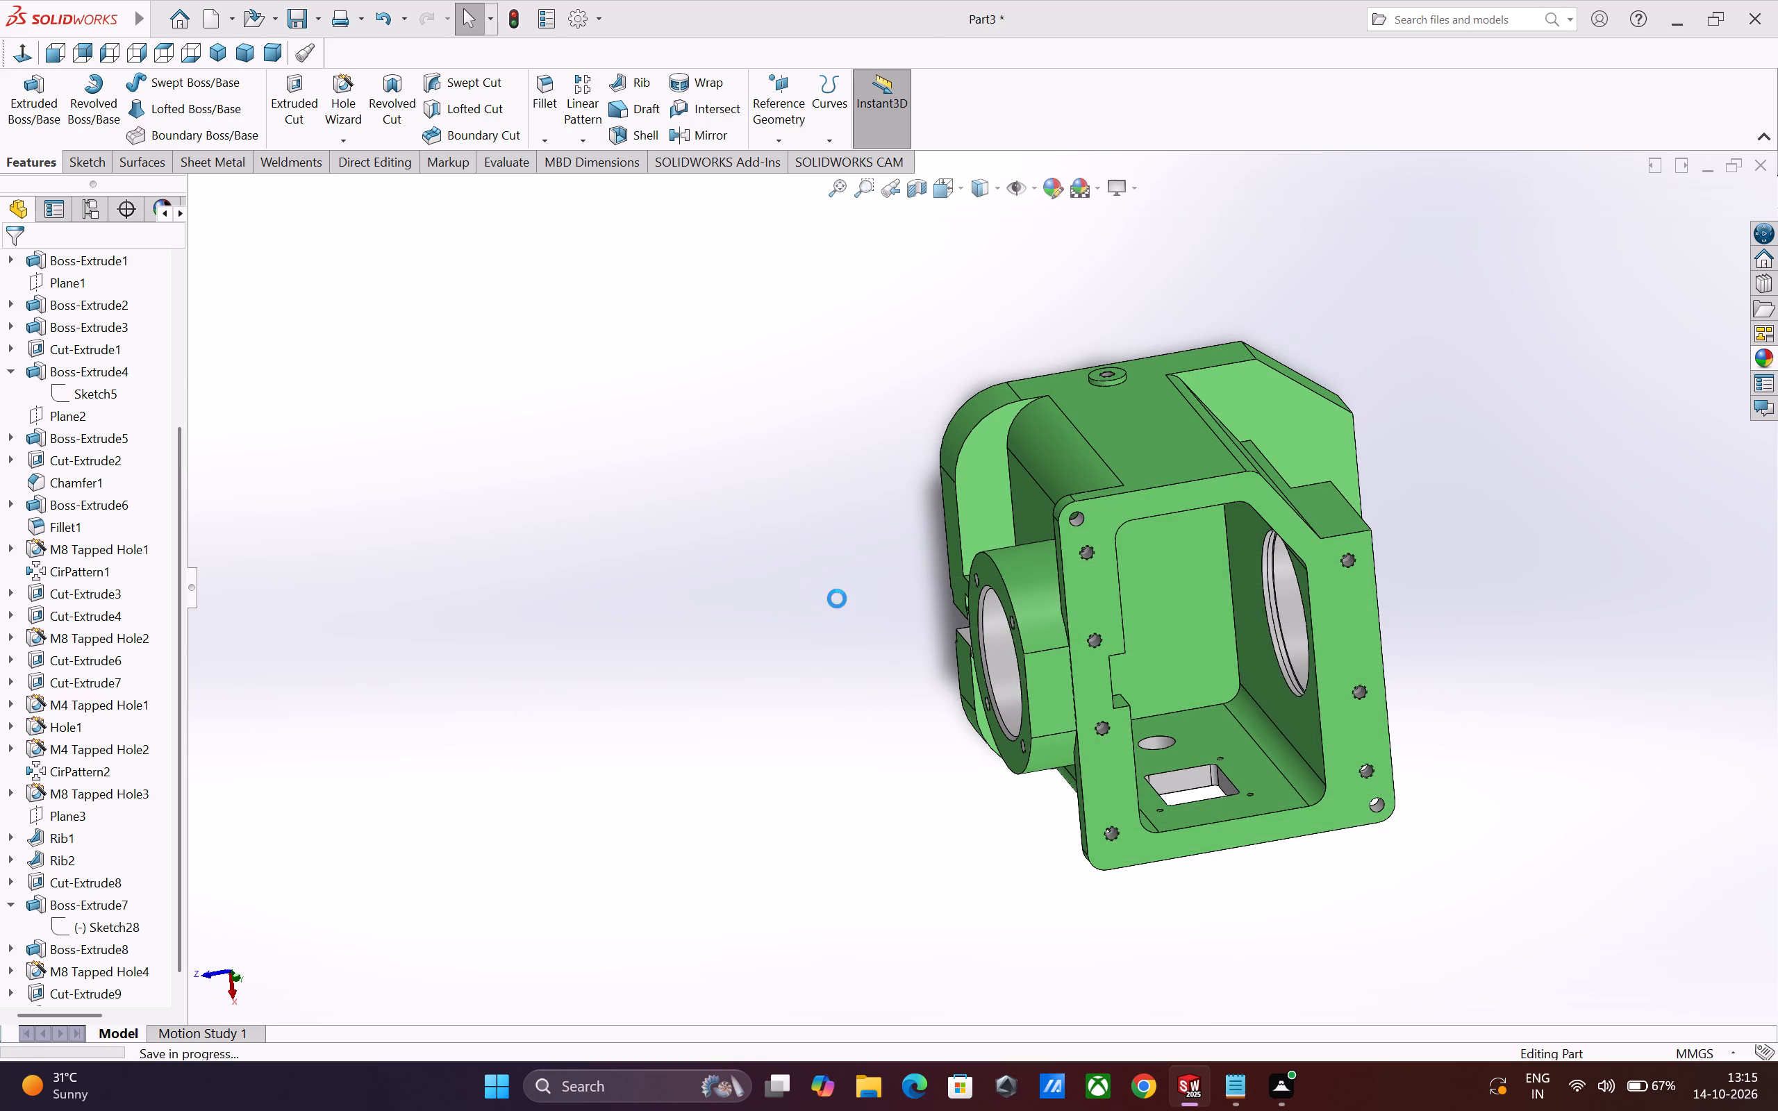
Save the housing part again, including all open documents.
key("ctrl+s")
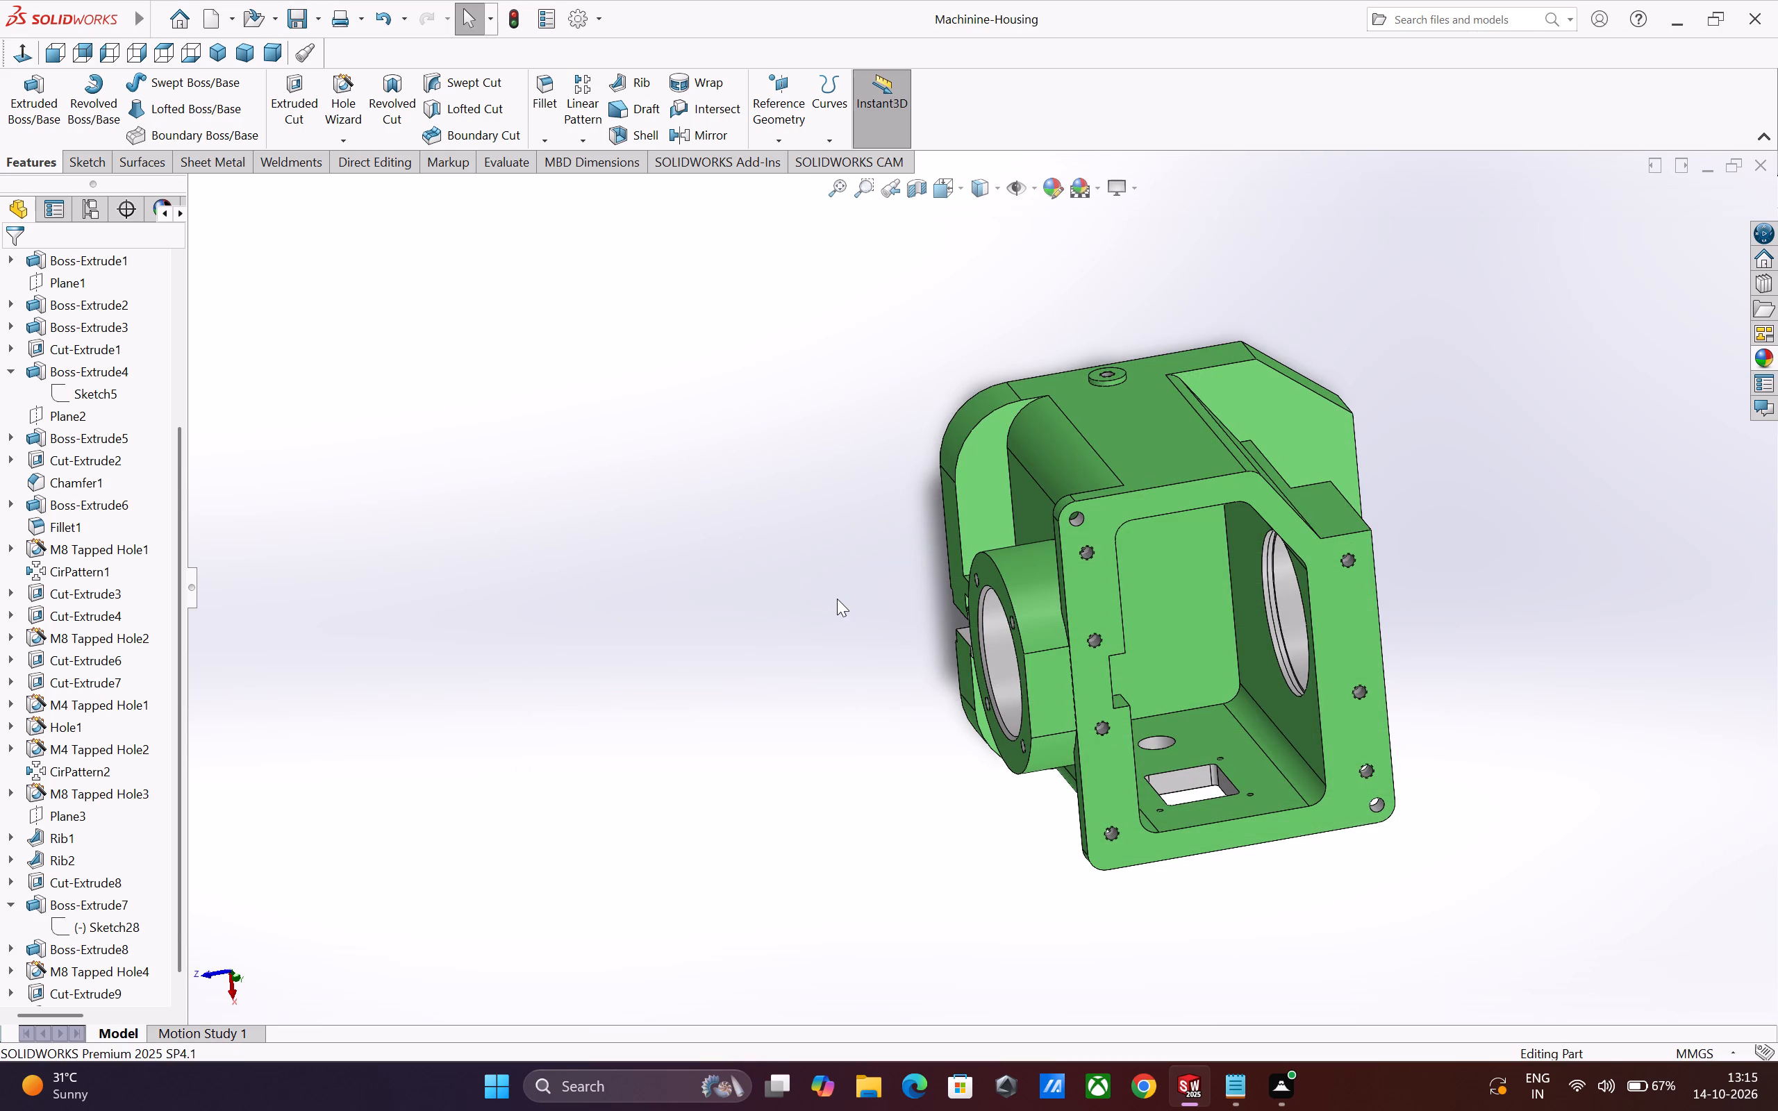
key("ctrl+s")
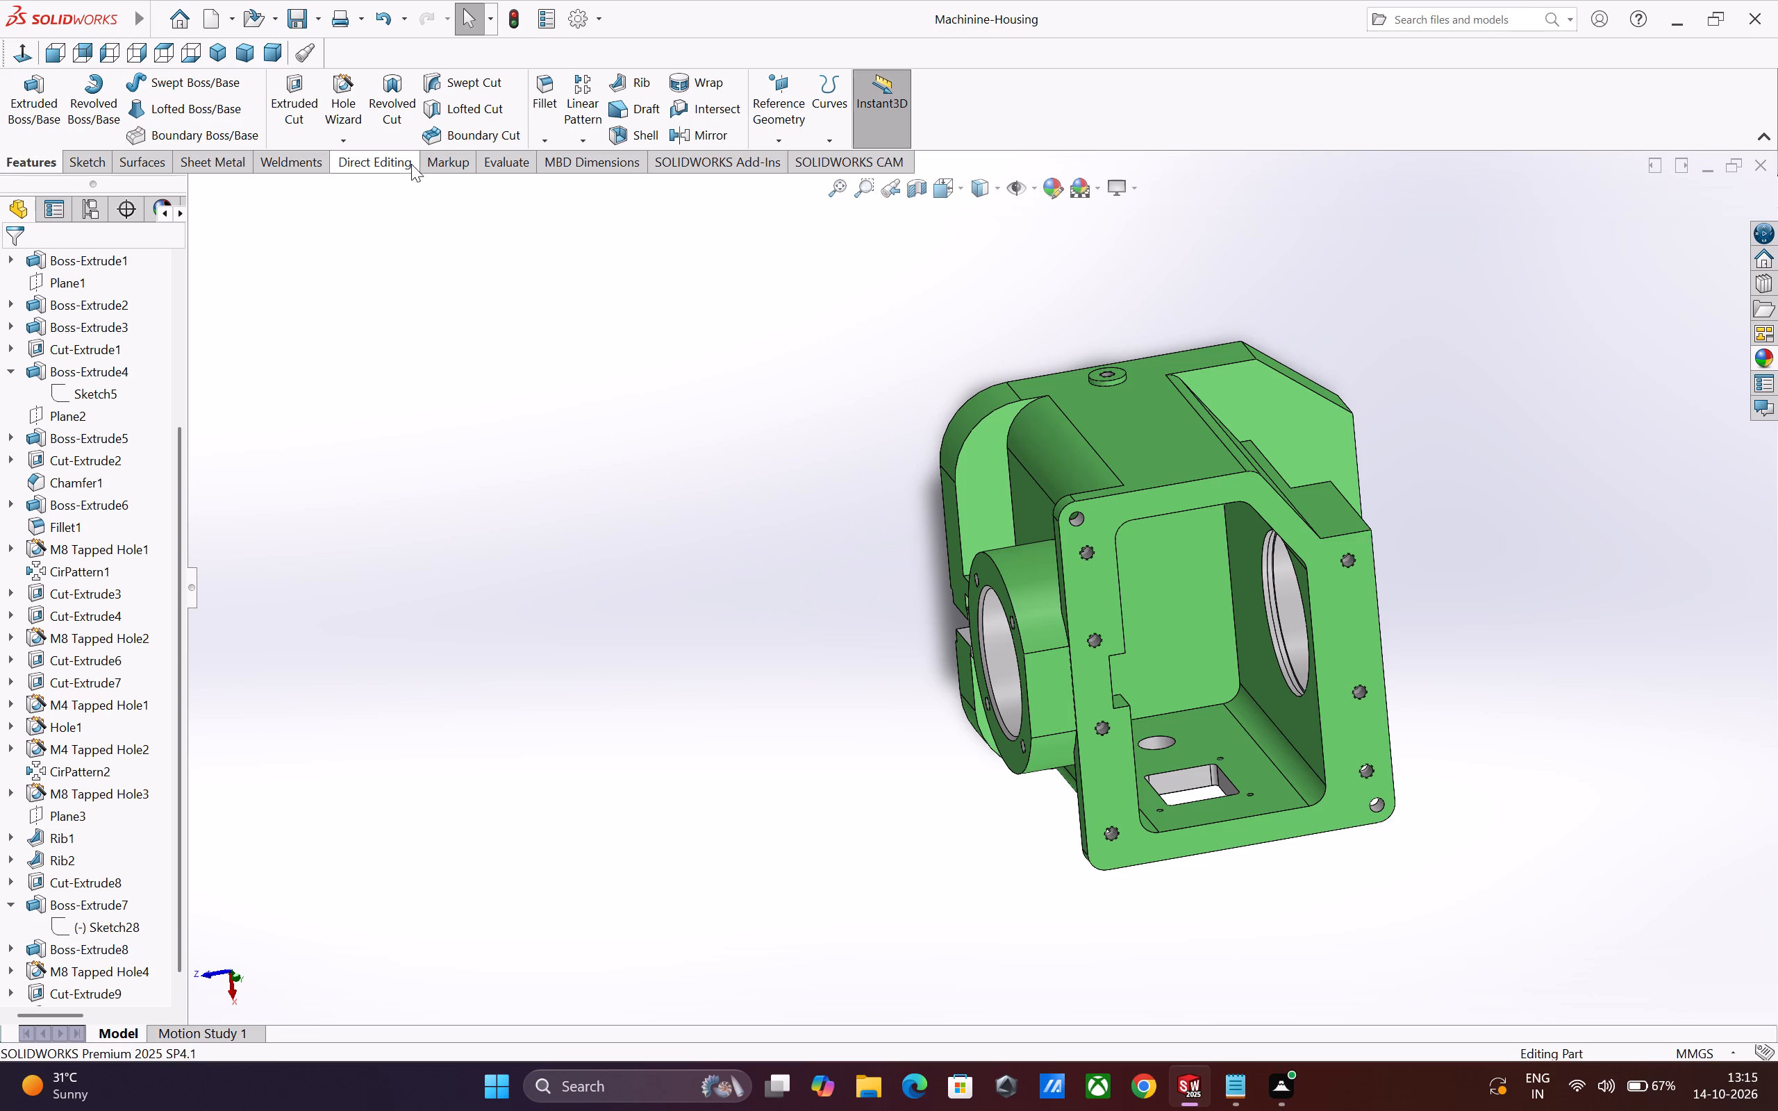
left_click(322, 21)
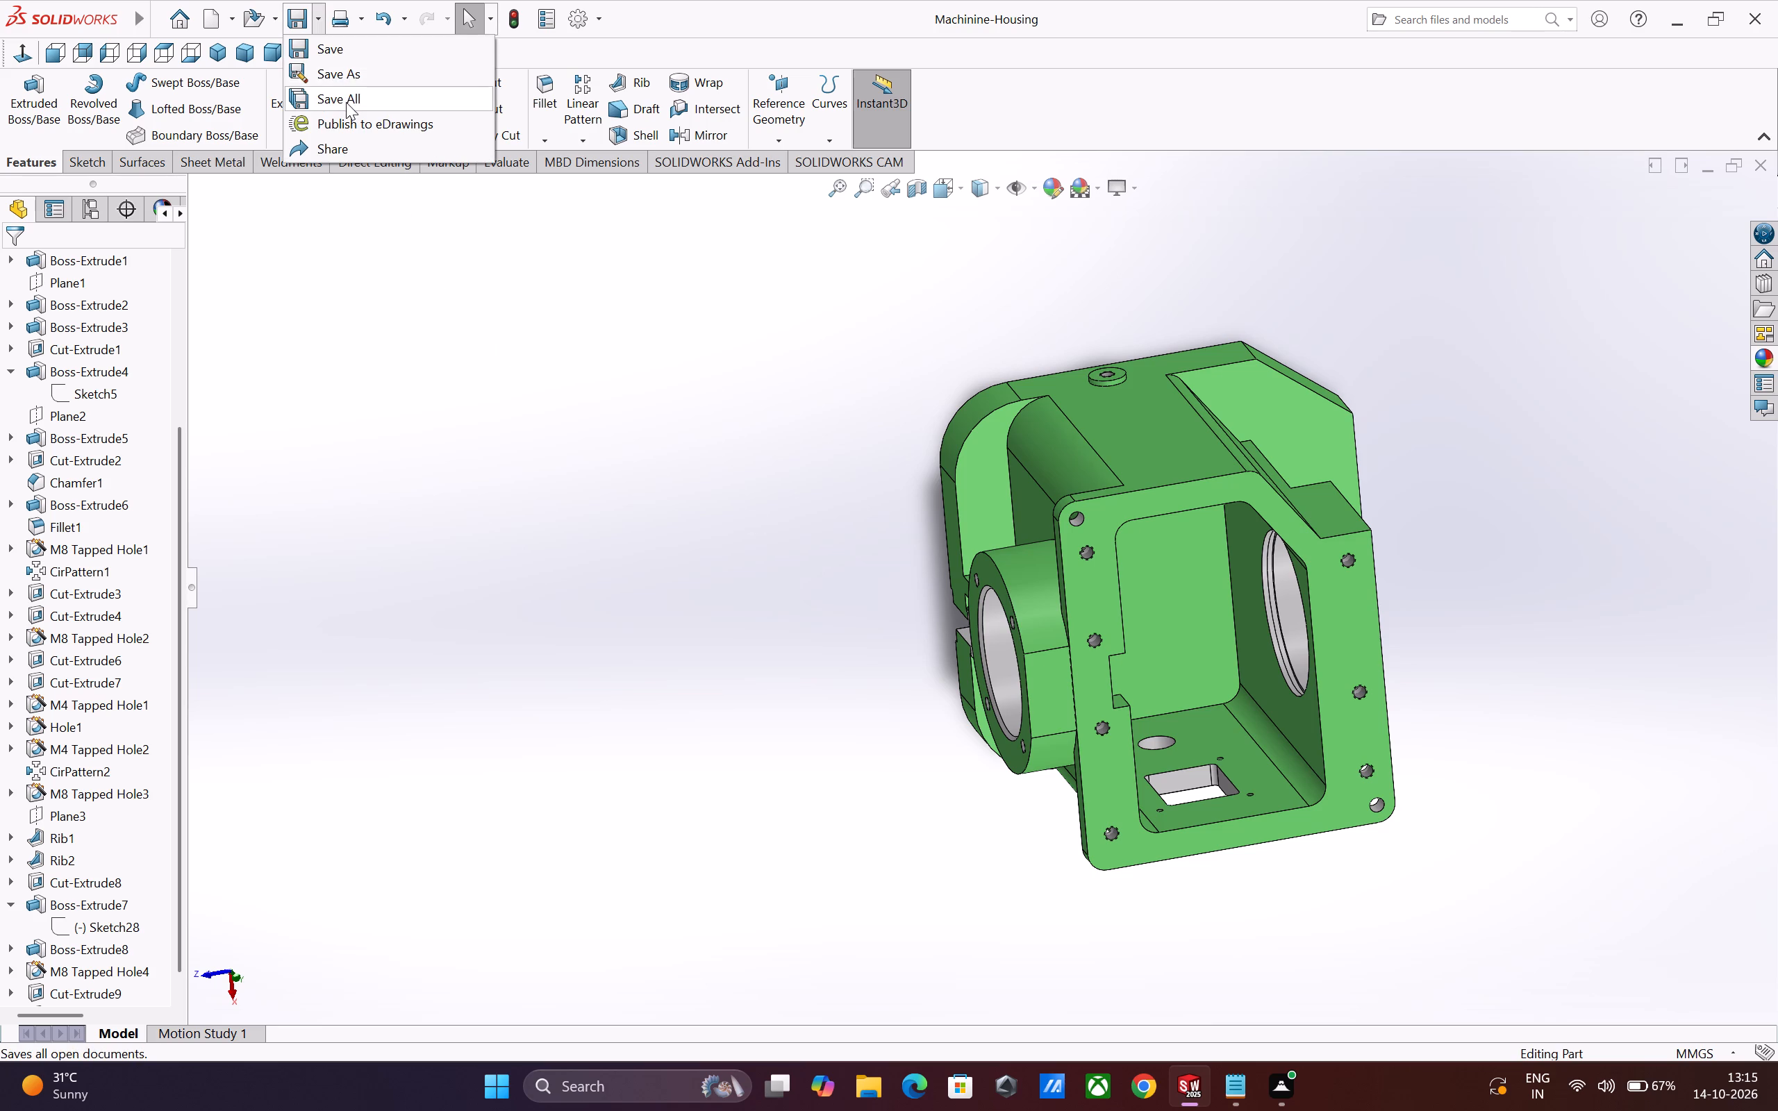
left_click(346, 102)
Export the housing as an Adobe PDF named Machinine-Housing to the Fuji folder.
left_click(317, 19)
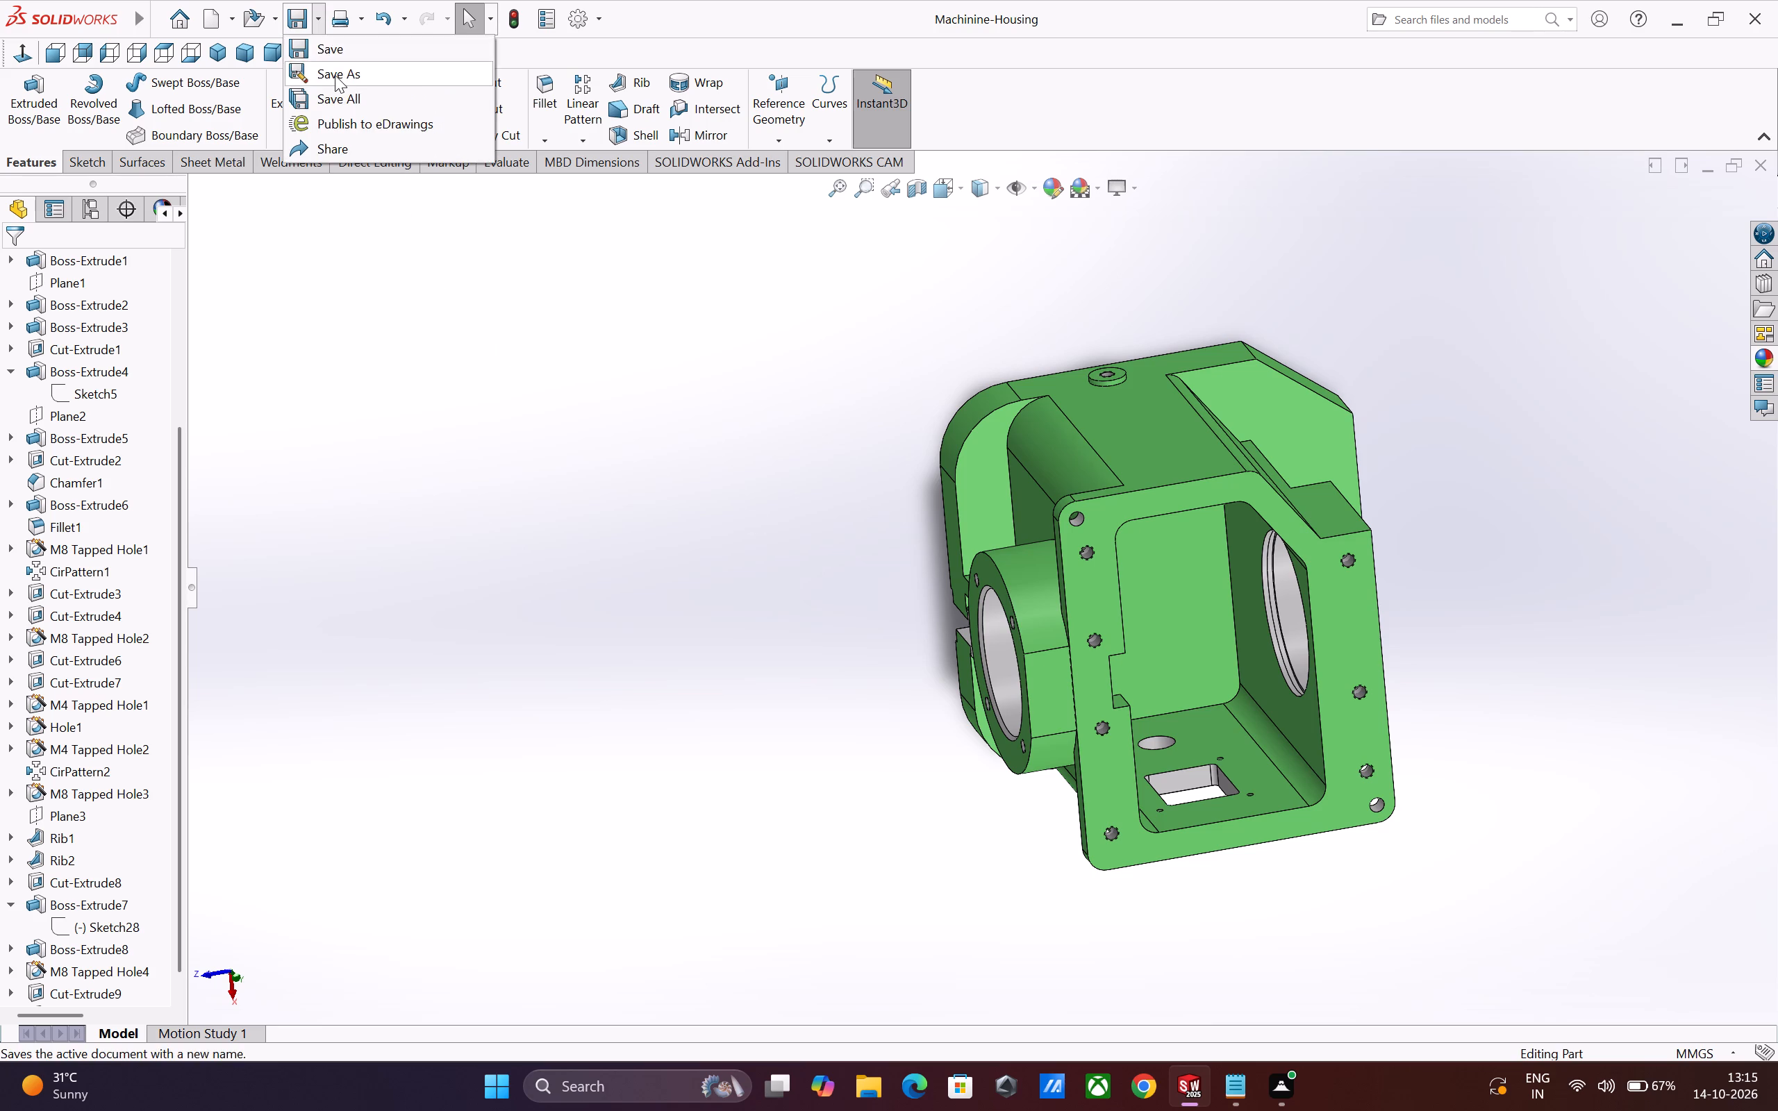
left_click(335, 75)
left_click(1381, 622)
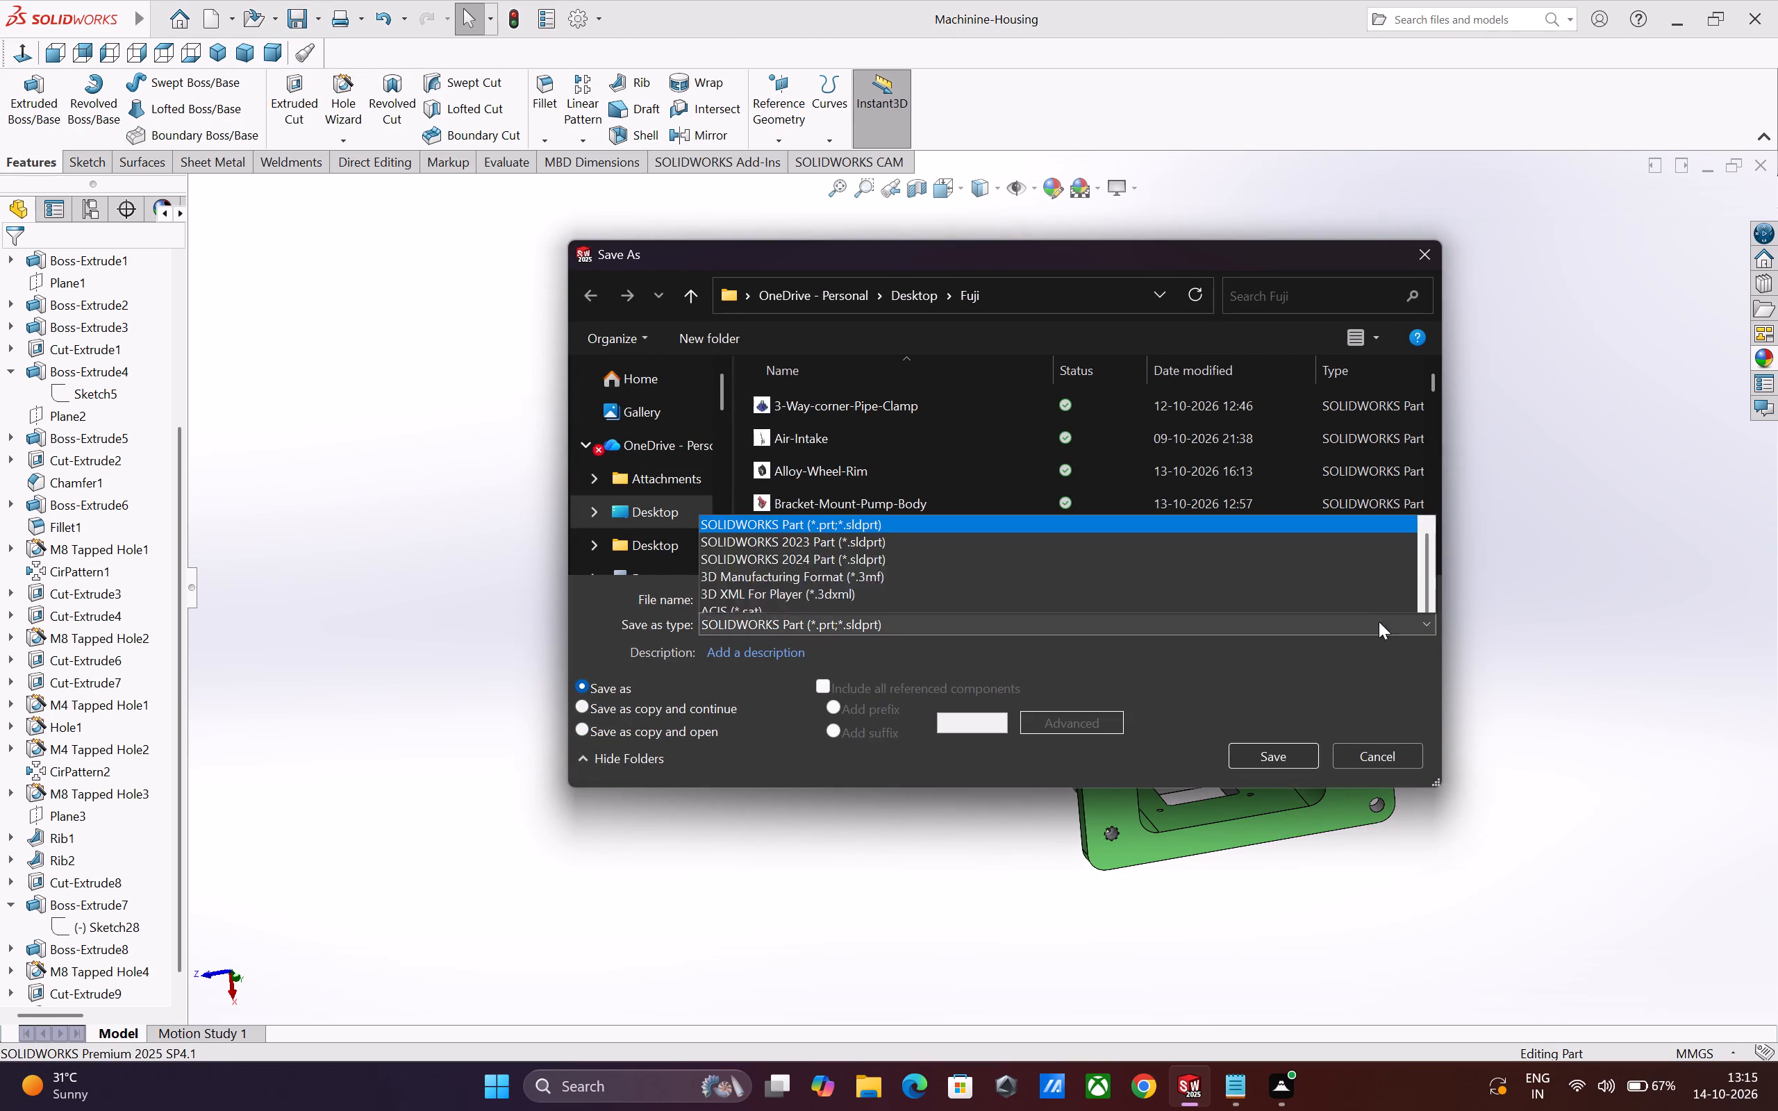
left_click(981, 256)
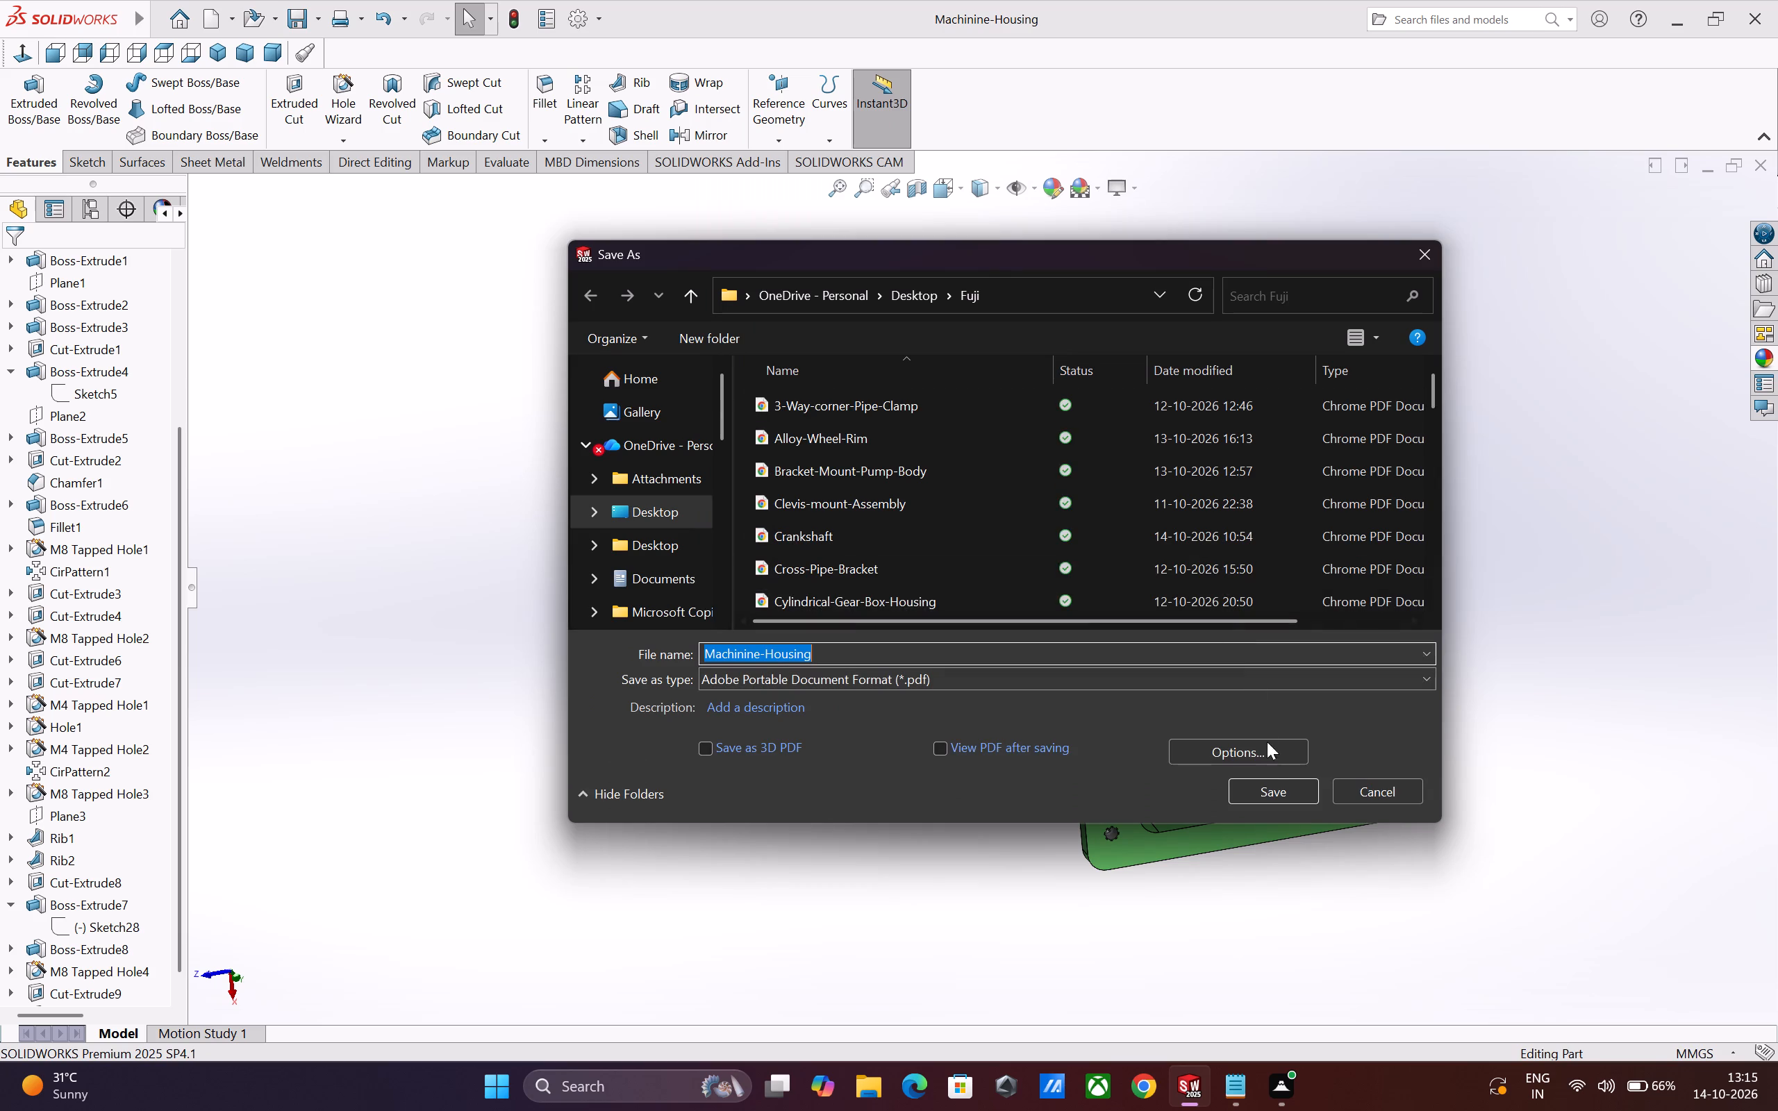
left_click(1270, 787)
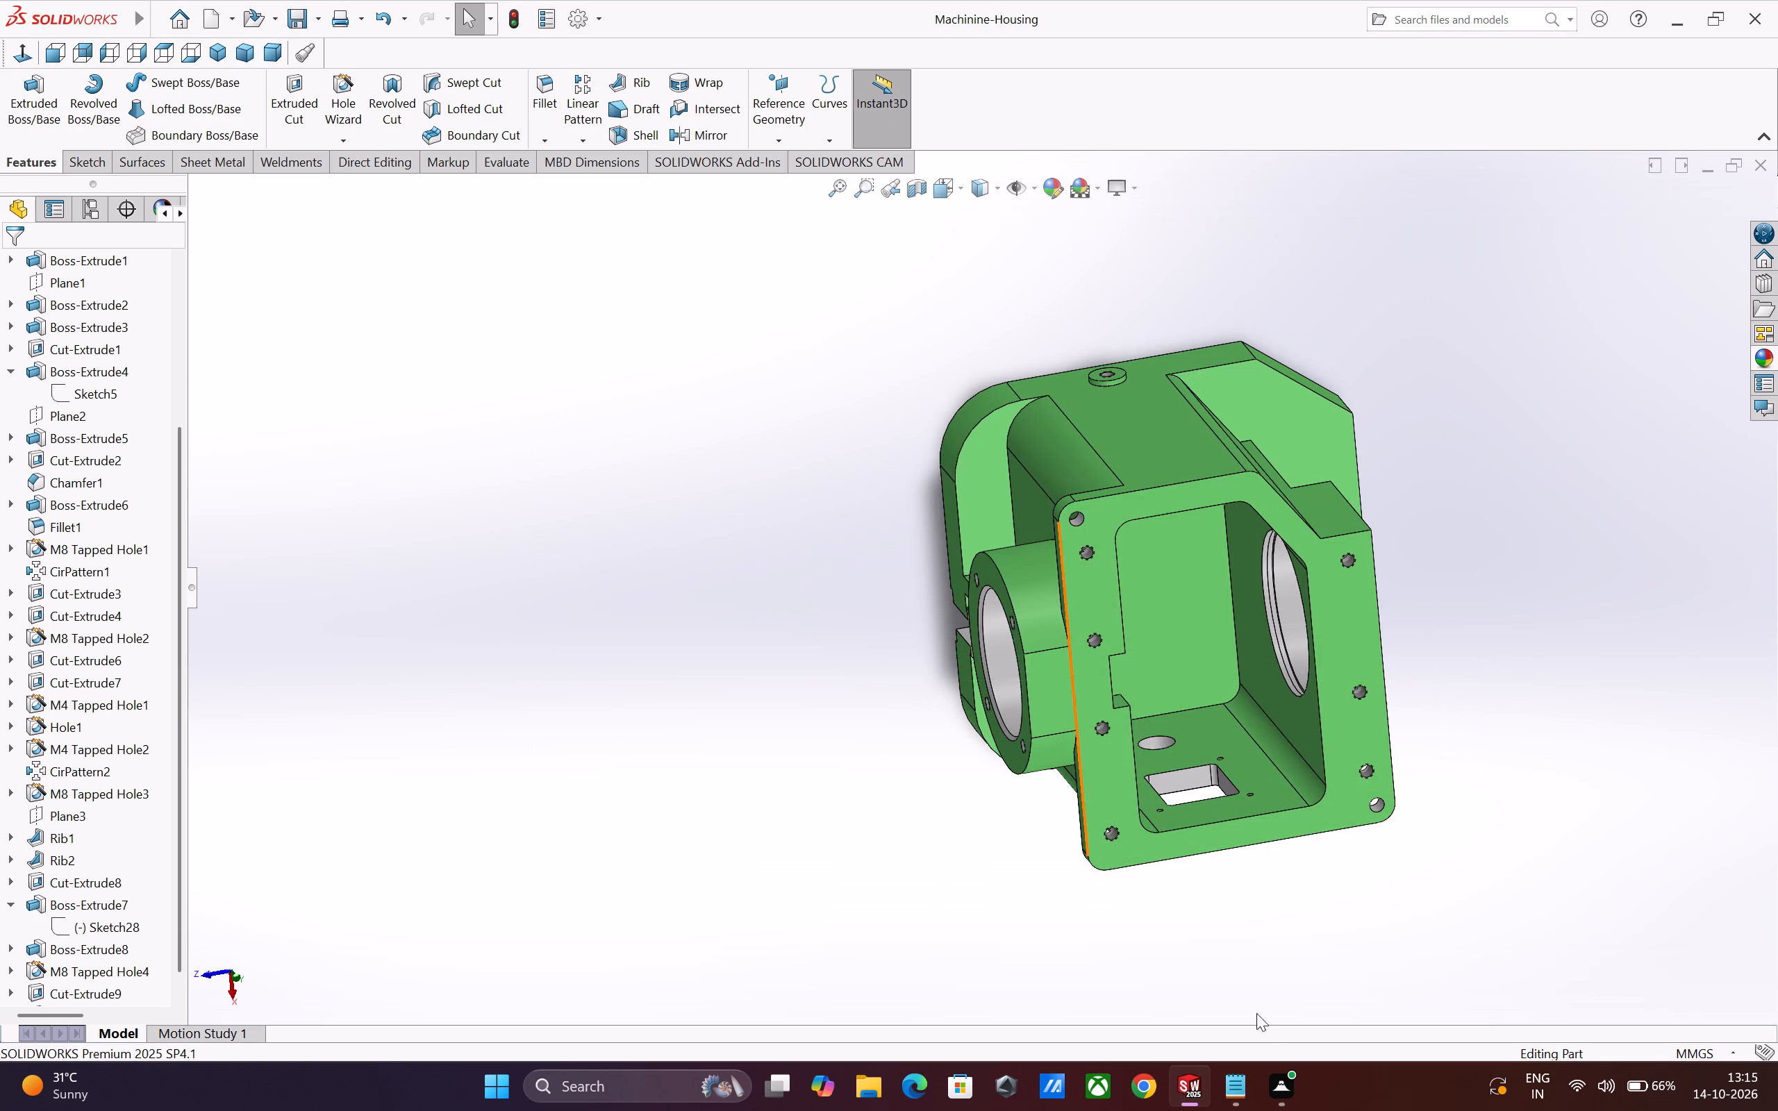